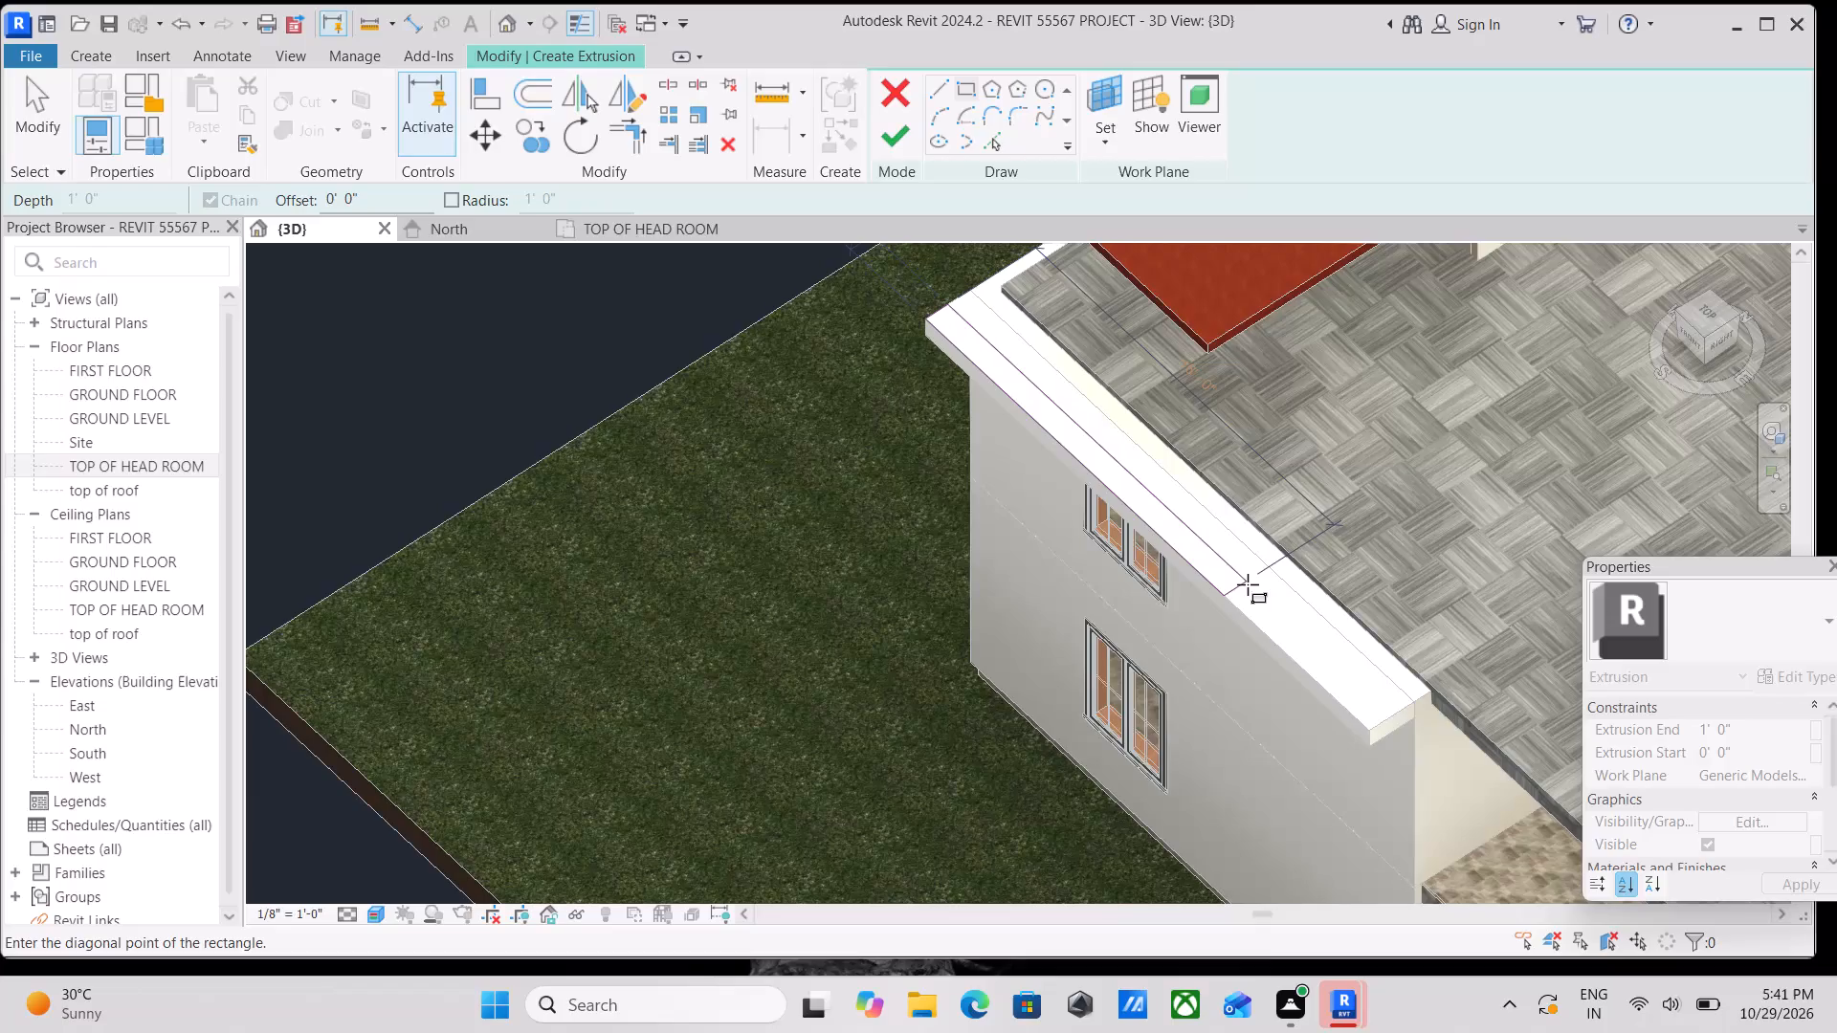
Finish the rectangular profile at the midpoint of the white band's far end edge, covering the outer half of its top face.
middle_click_drag(1293, 614, 1106, 414)
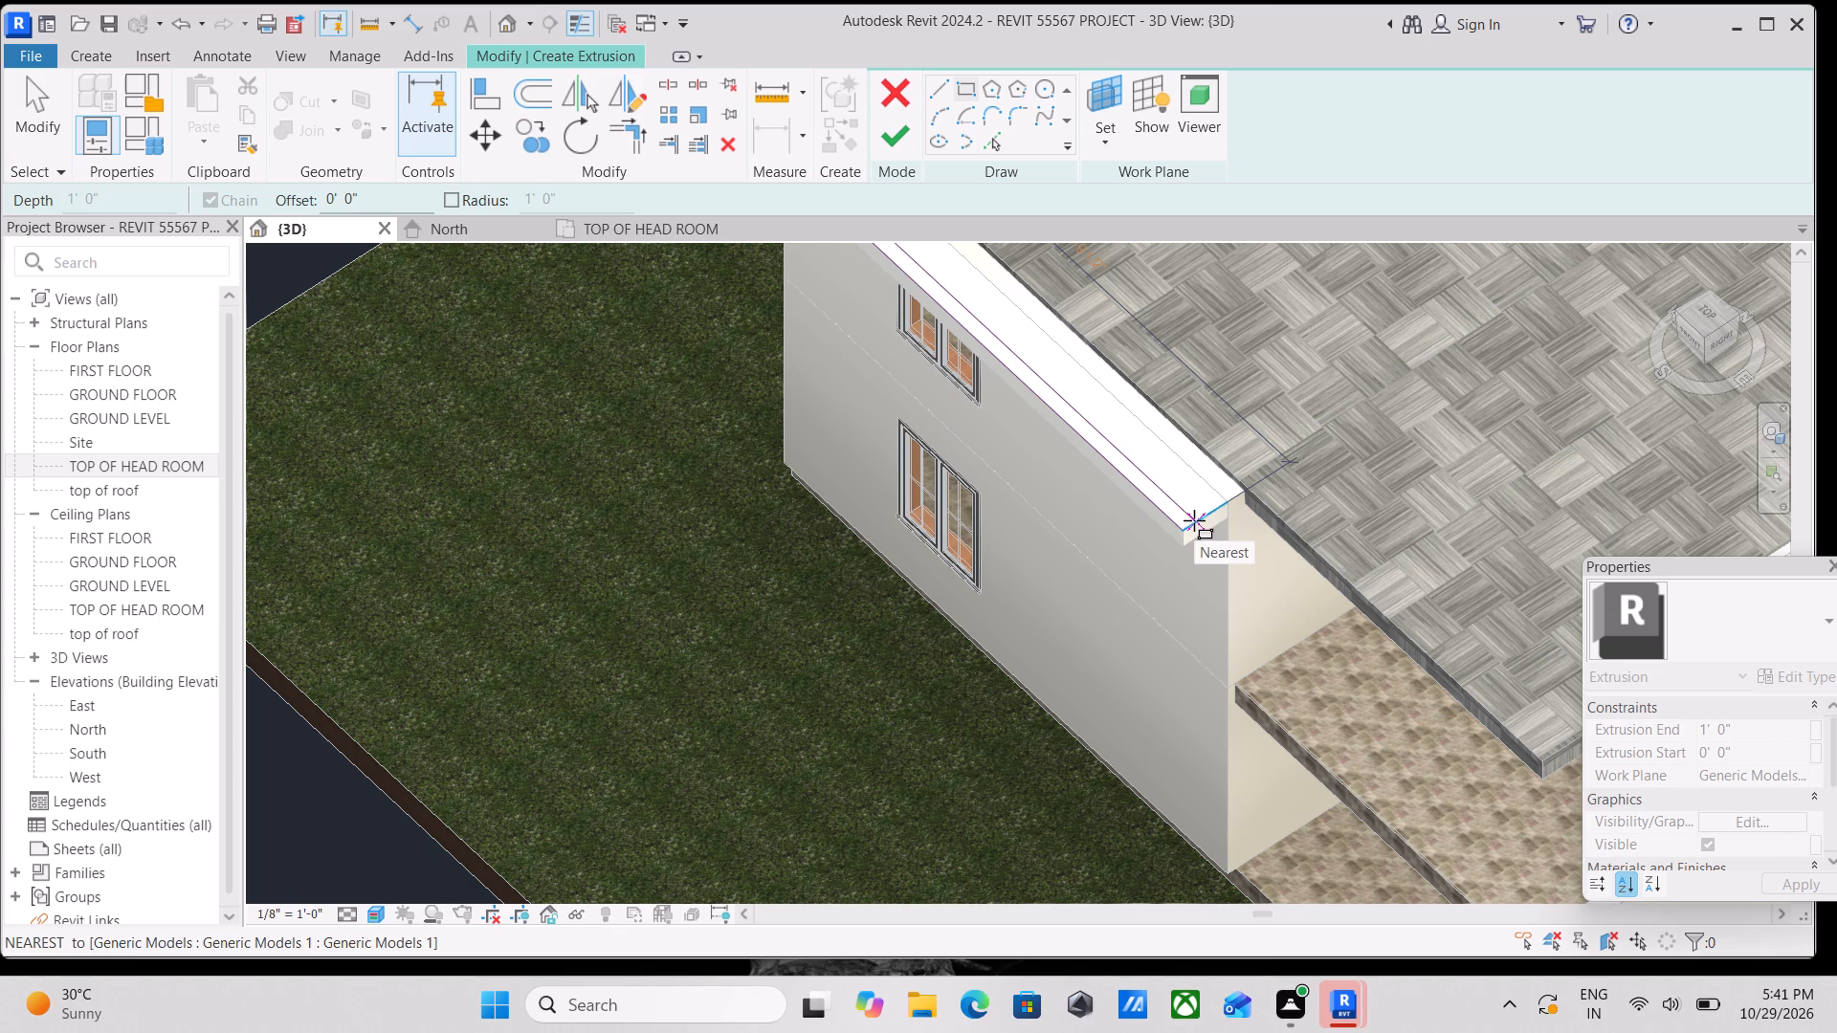
scroll(1194, 520, "down", 1)
middle_click_drag(1194, 520, 1072, 450)
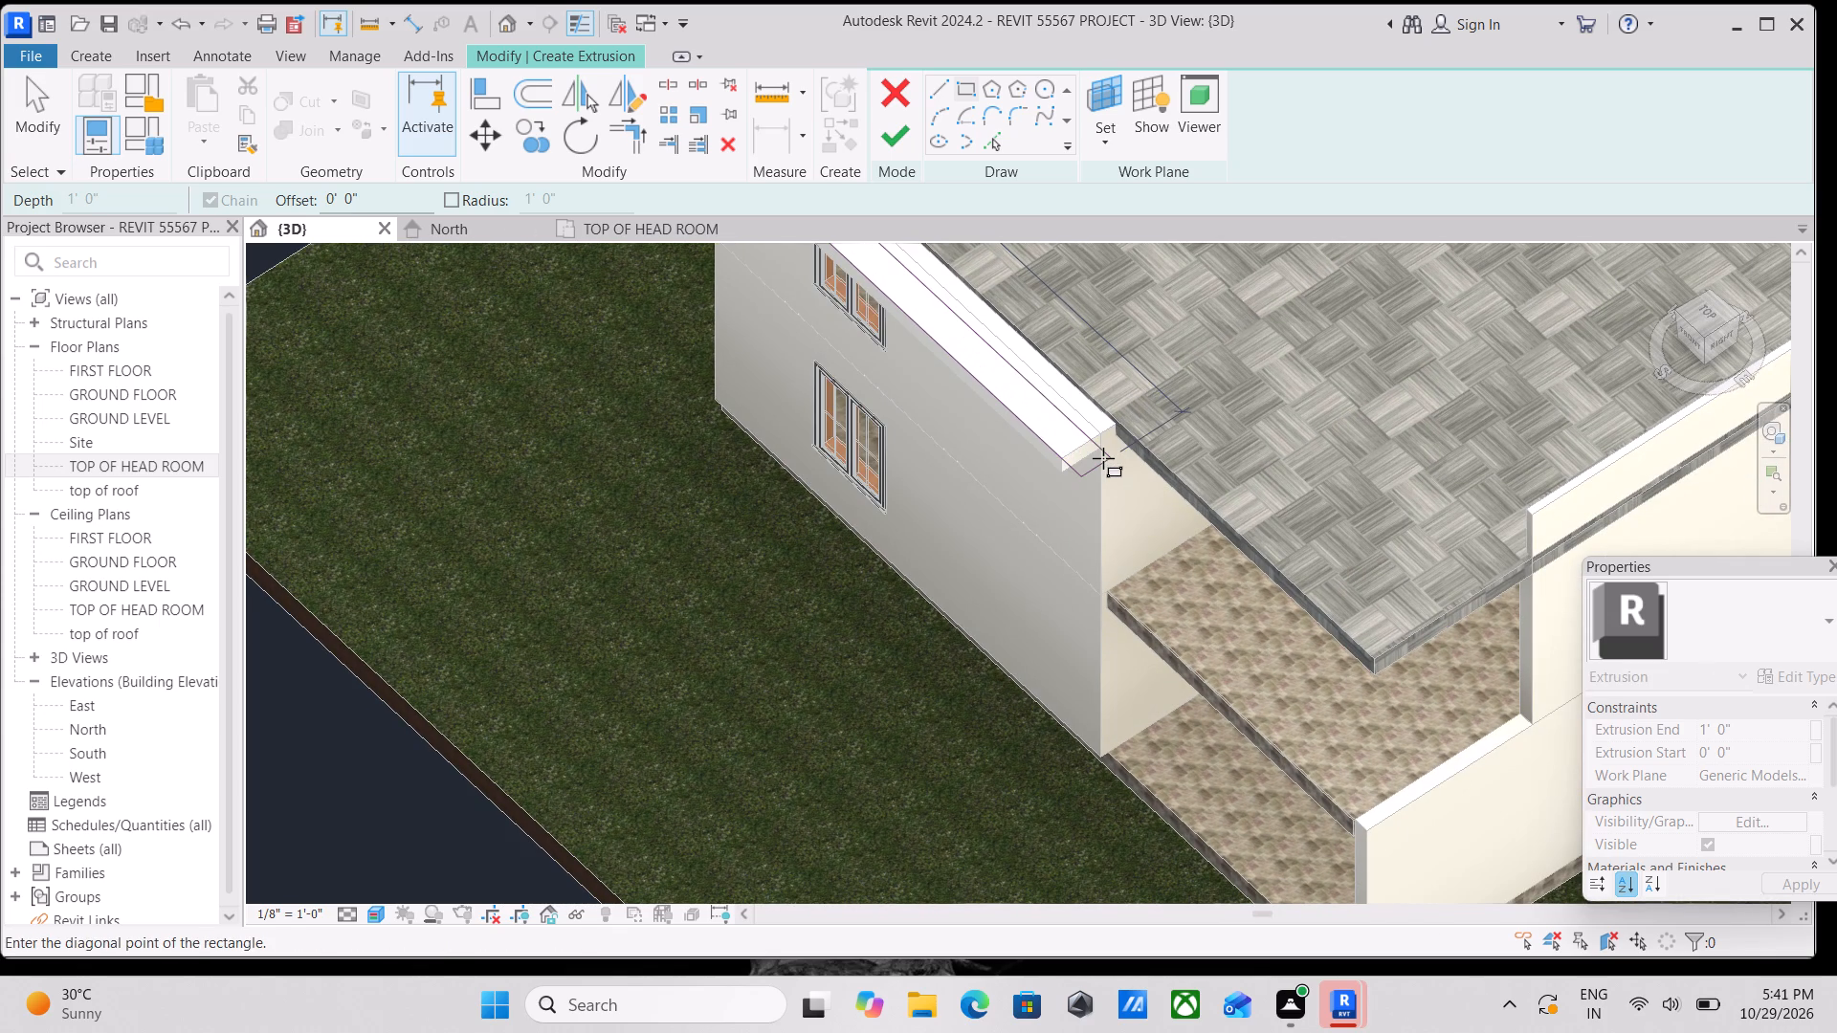
scroll(1103, 458, "down", 1)
middle_click_drag(1103, 458, 1044, 454)
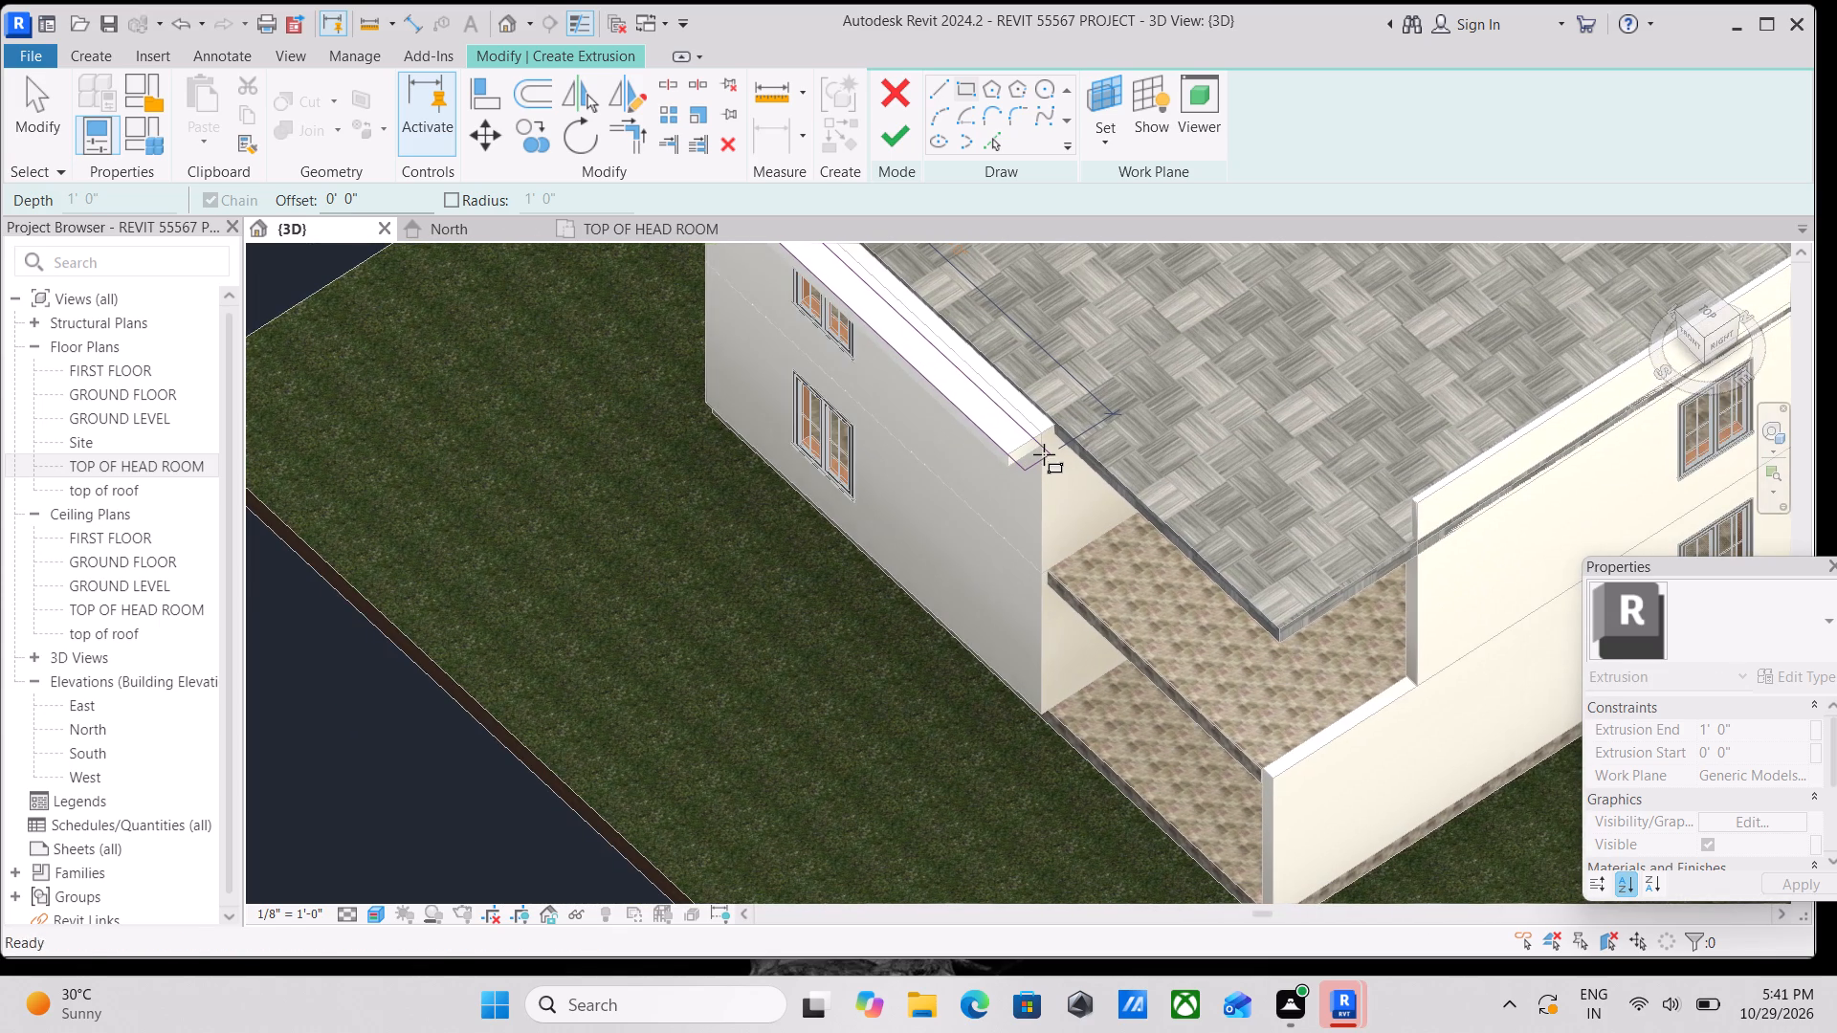
scroll(1050, 431, "up", 1)
middle_click_drag(1050, 431, 1076, 471)
scroll(1054, 453, "up", 2)
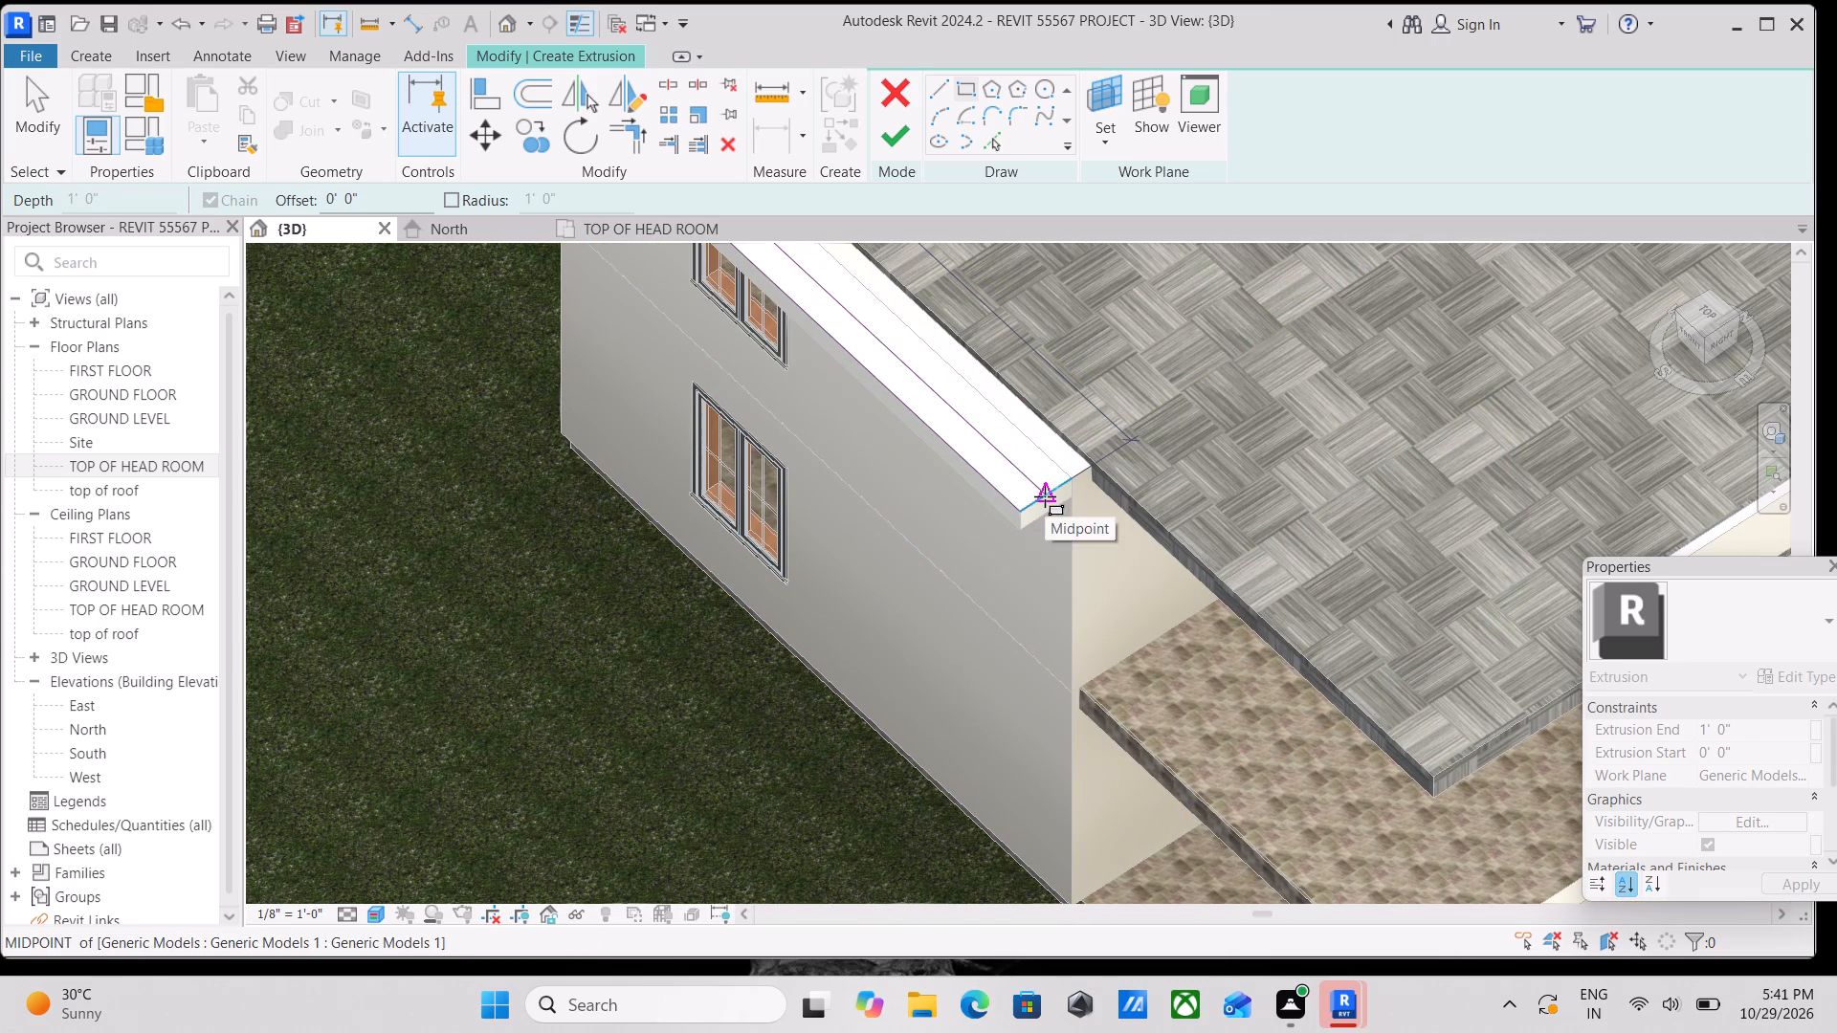
left_click(1045, 496)
Set the extrusion end of the new profile to 3' 0".
middle_click_drag(1097, 418, 1142, 527)
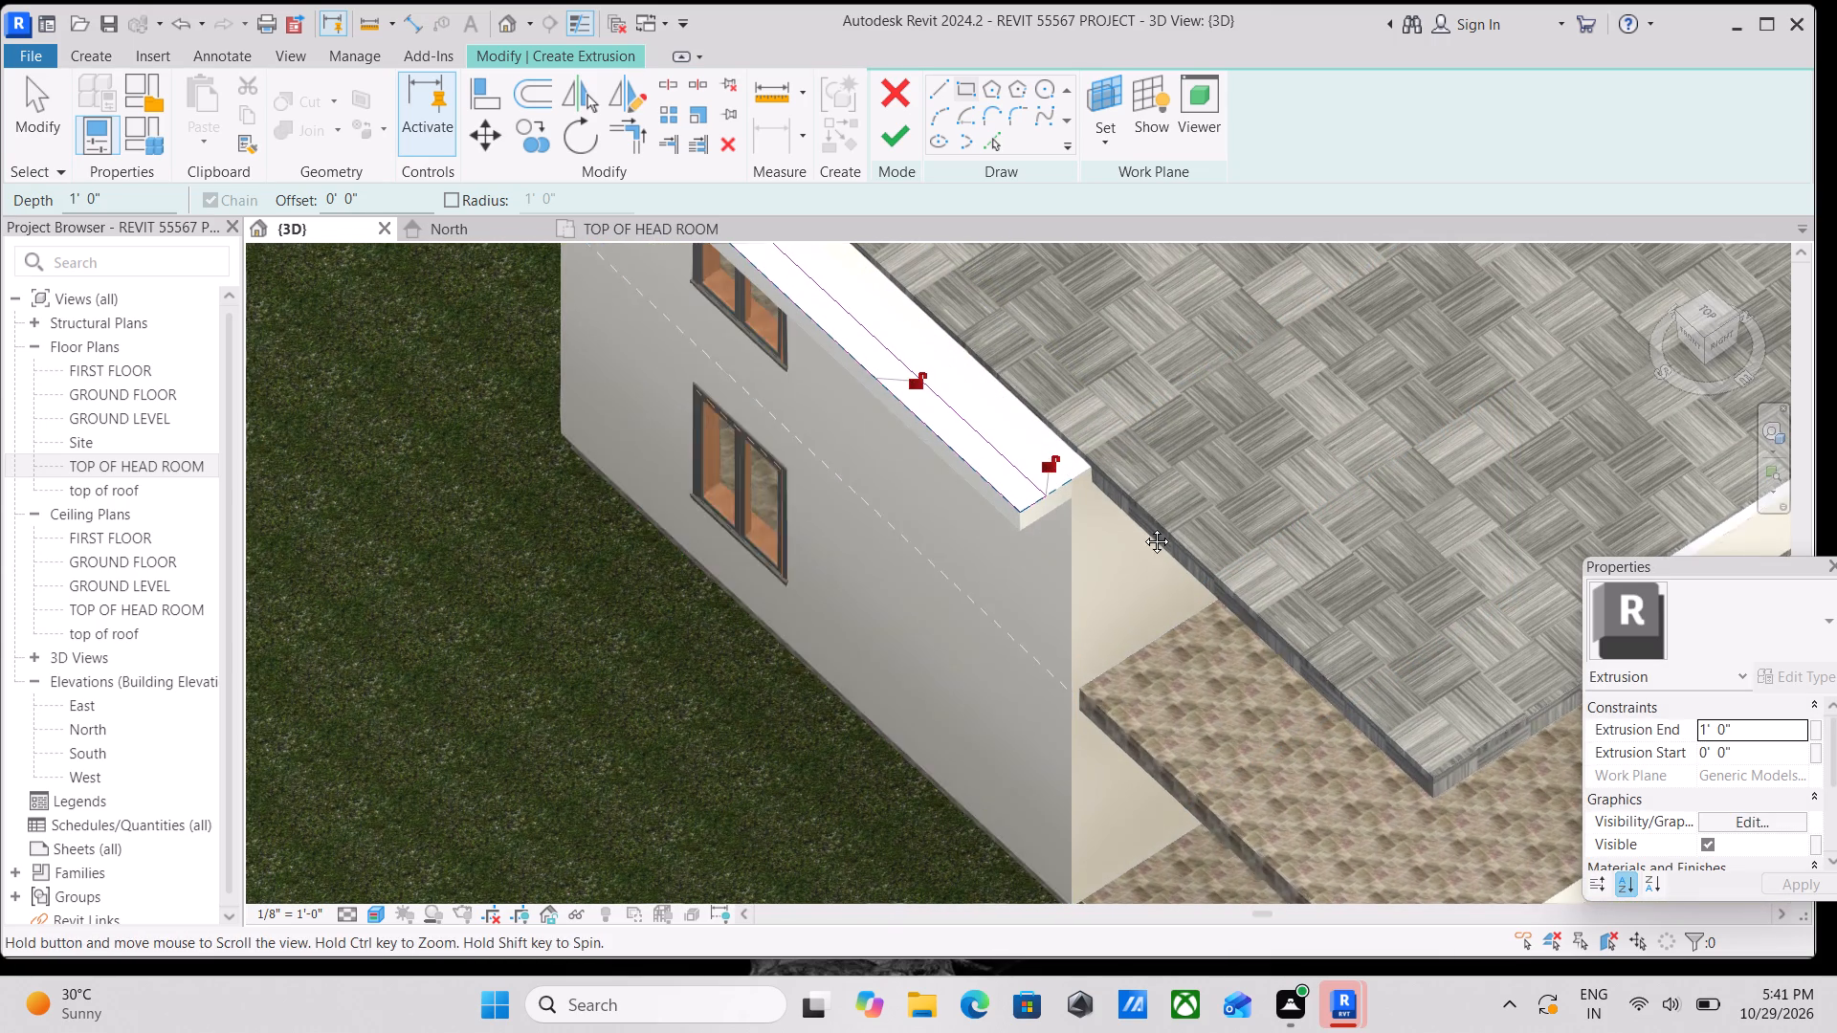
middle_click_drag(1142, 527, 1189, 680)
scroll(1128, 495, "down", 1)
middle_click_drag(1128, 495, 1189, 627)
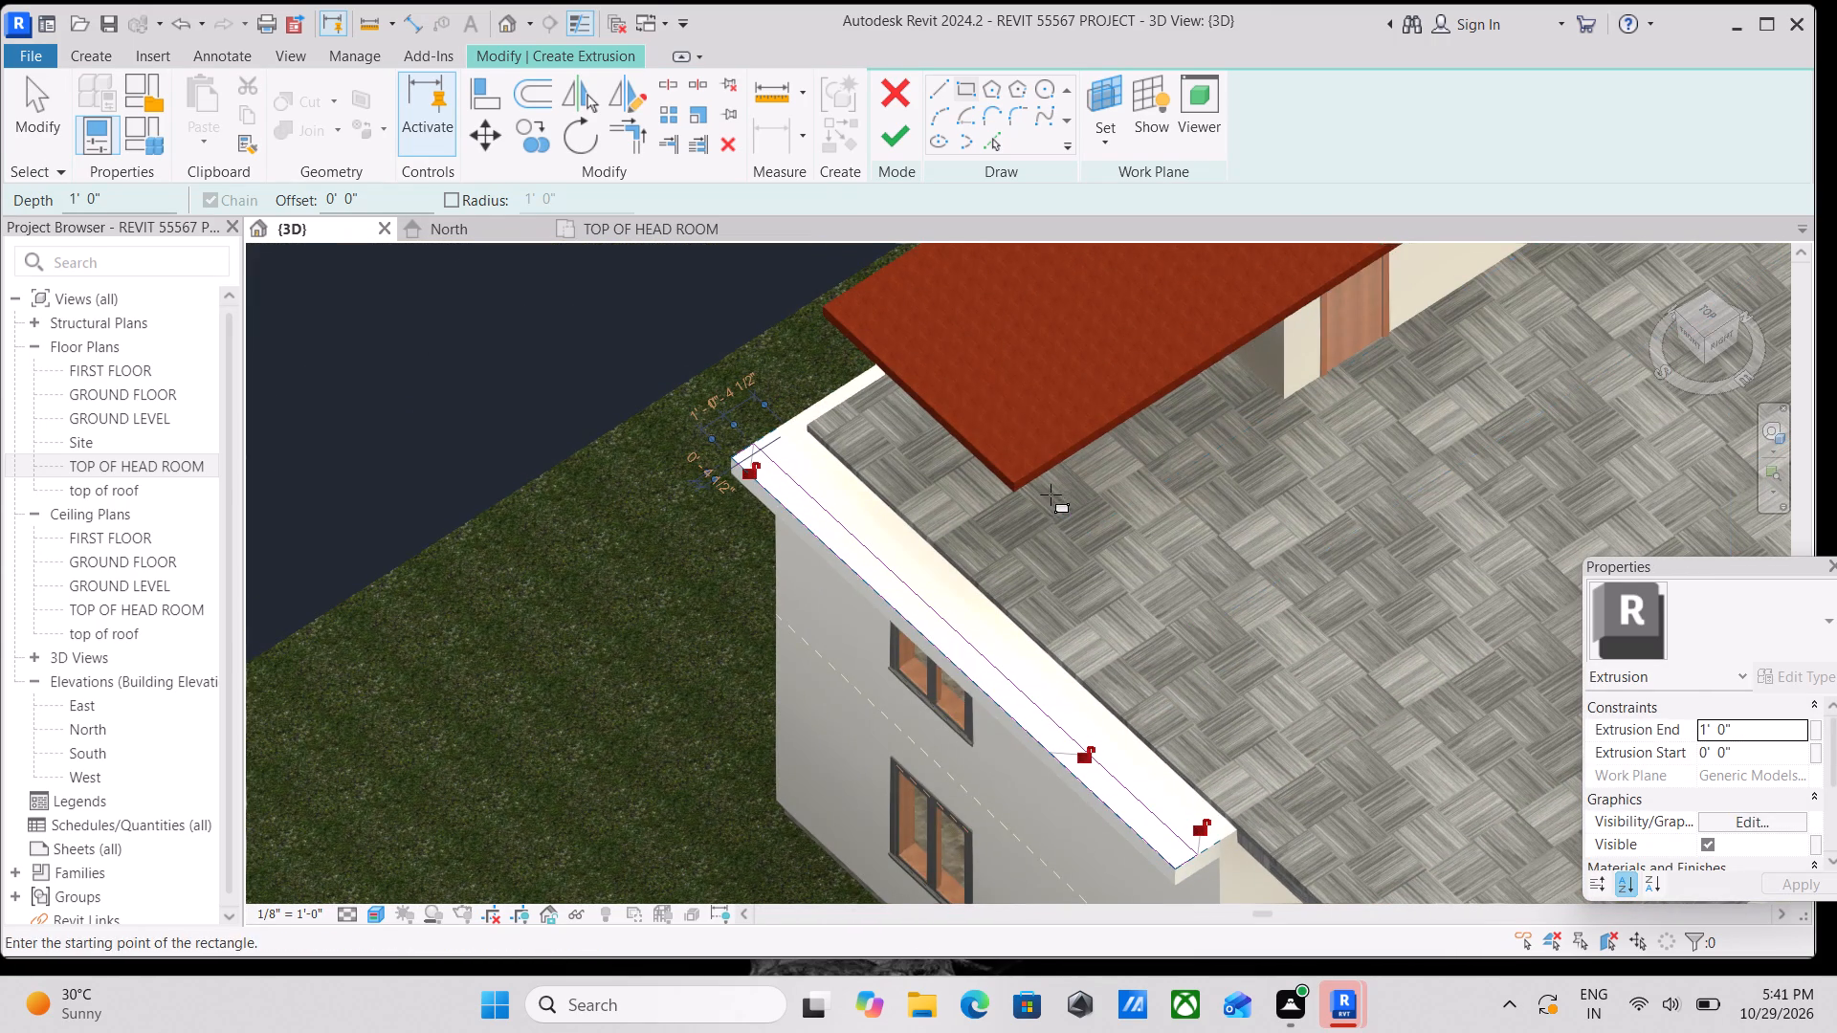
left_click(1760, 736)
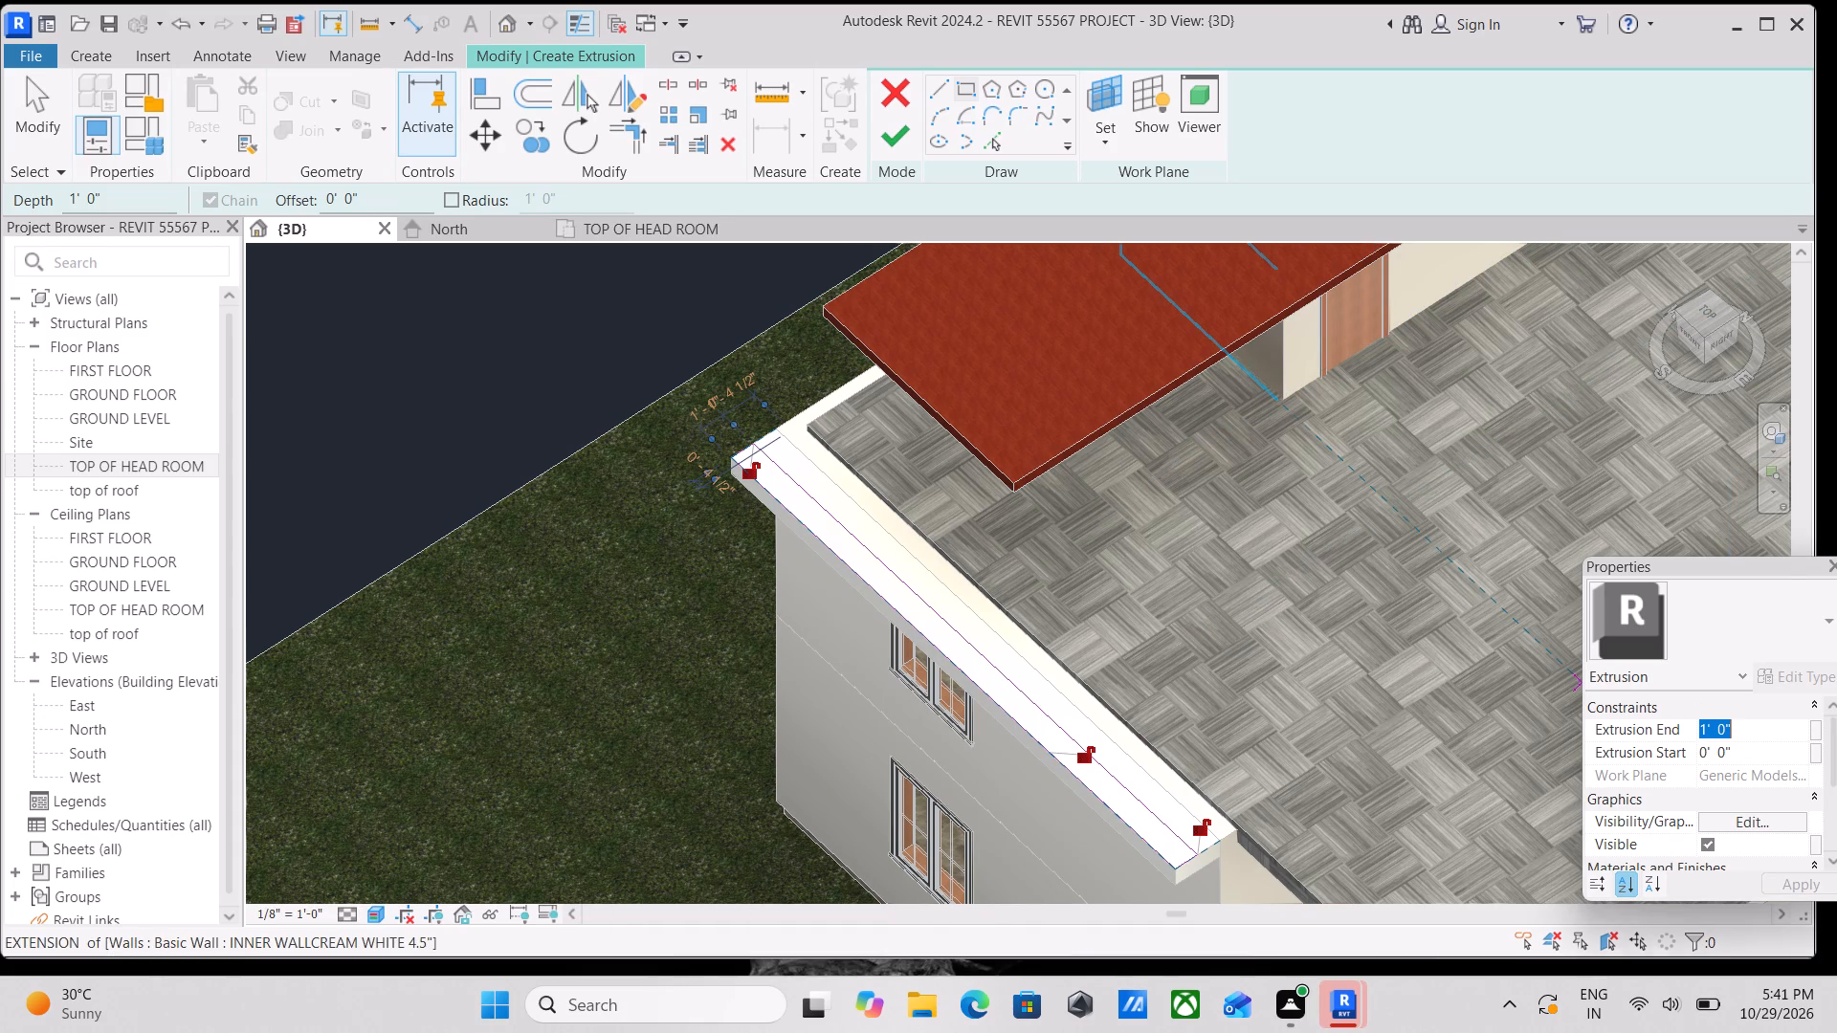
type("3'")
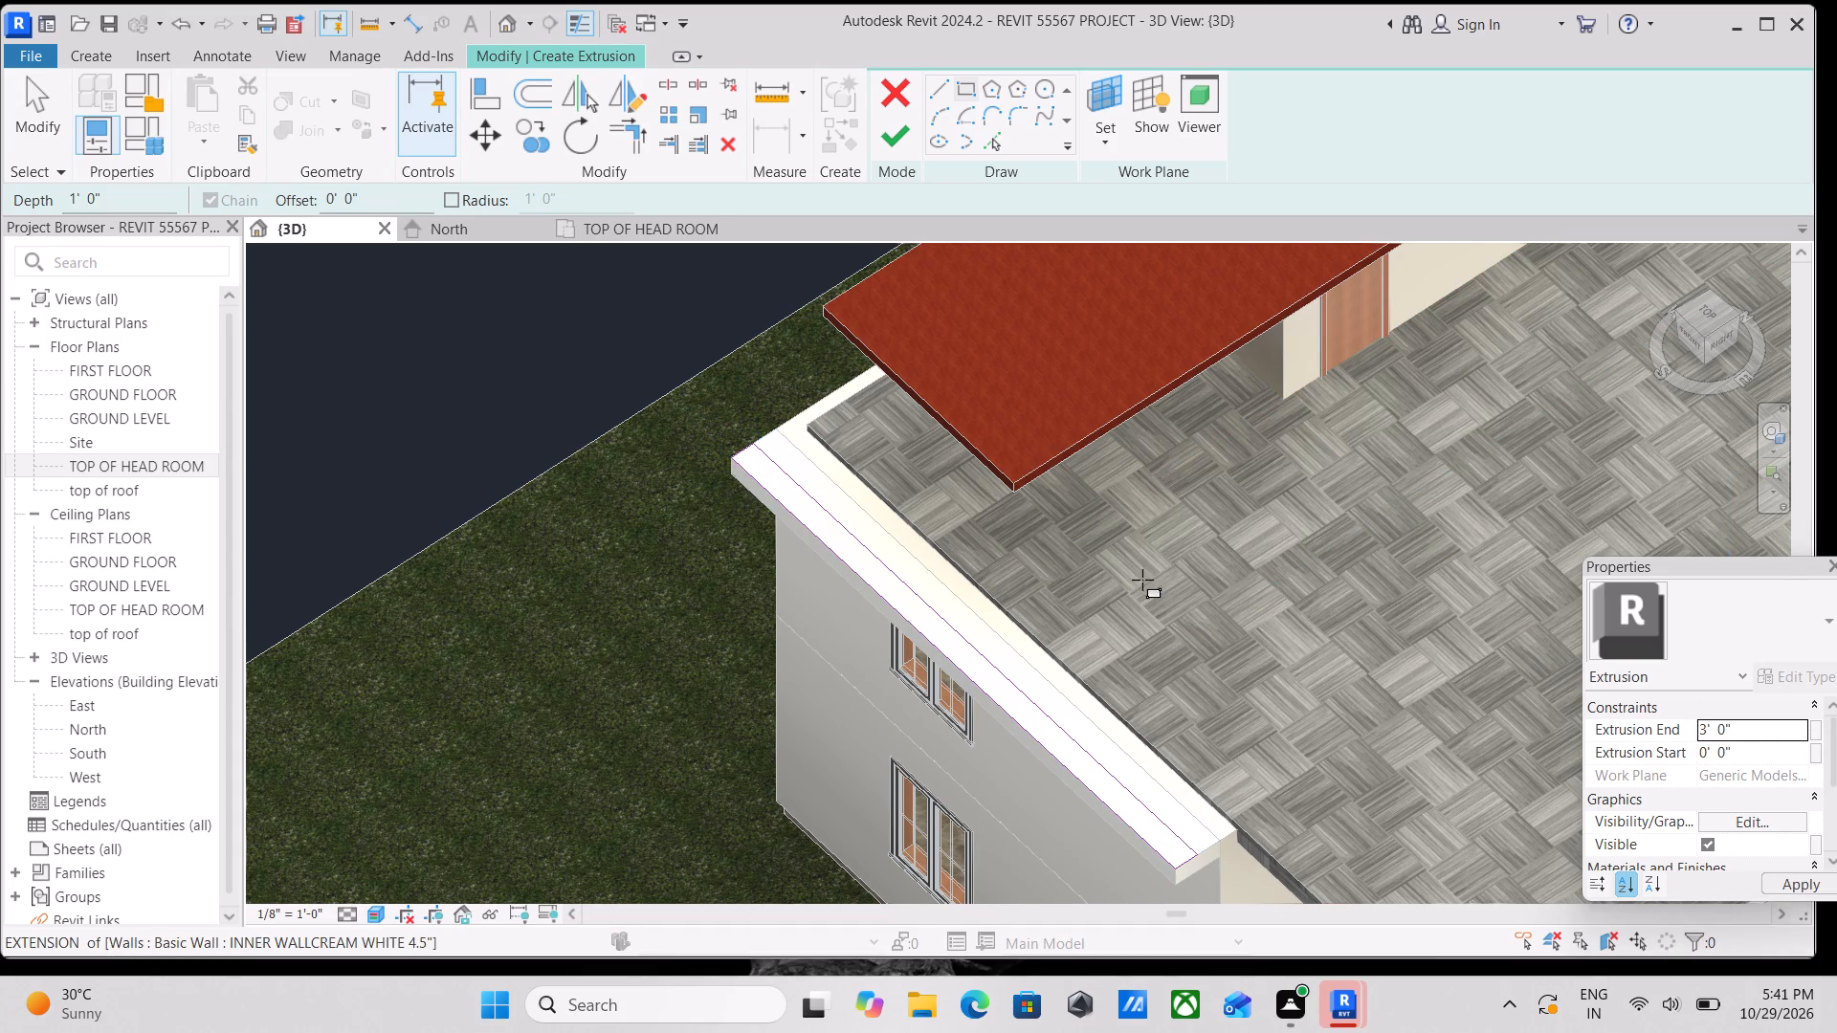
For the extrusion's material, create a new project material and name it WALLNUT BROWNI.
scroll(1683, 780, "down", 2)
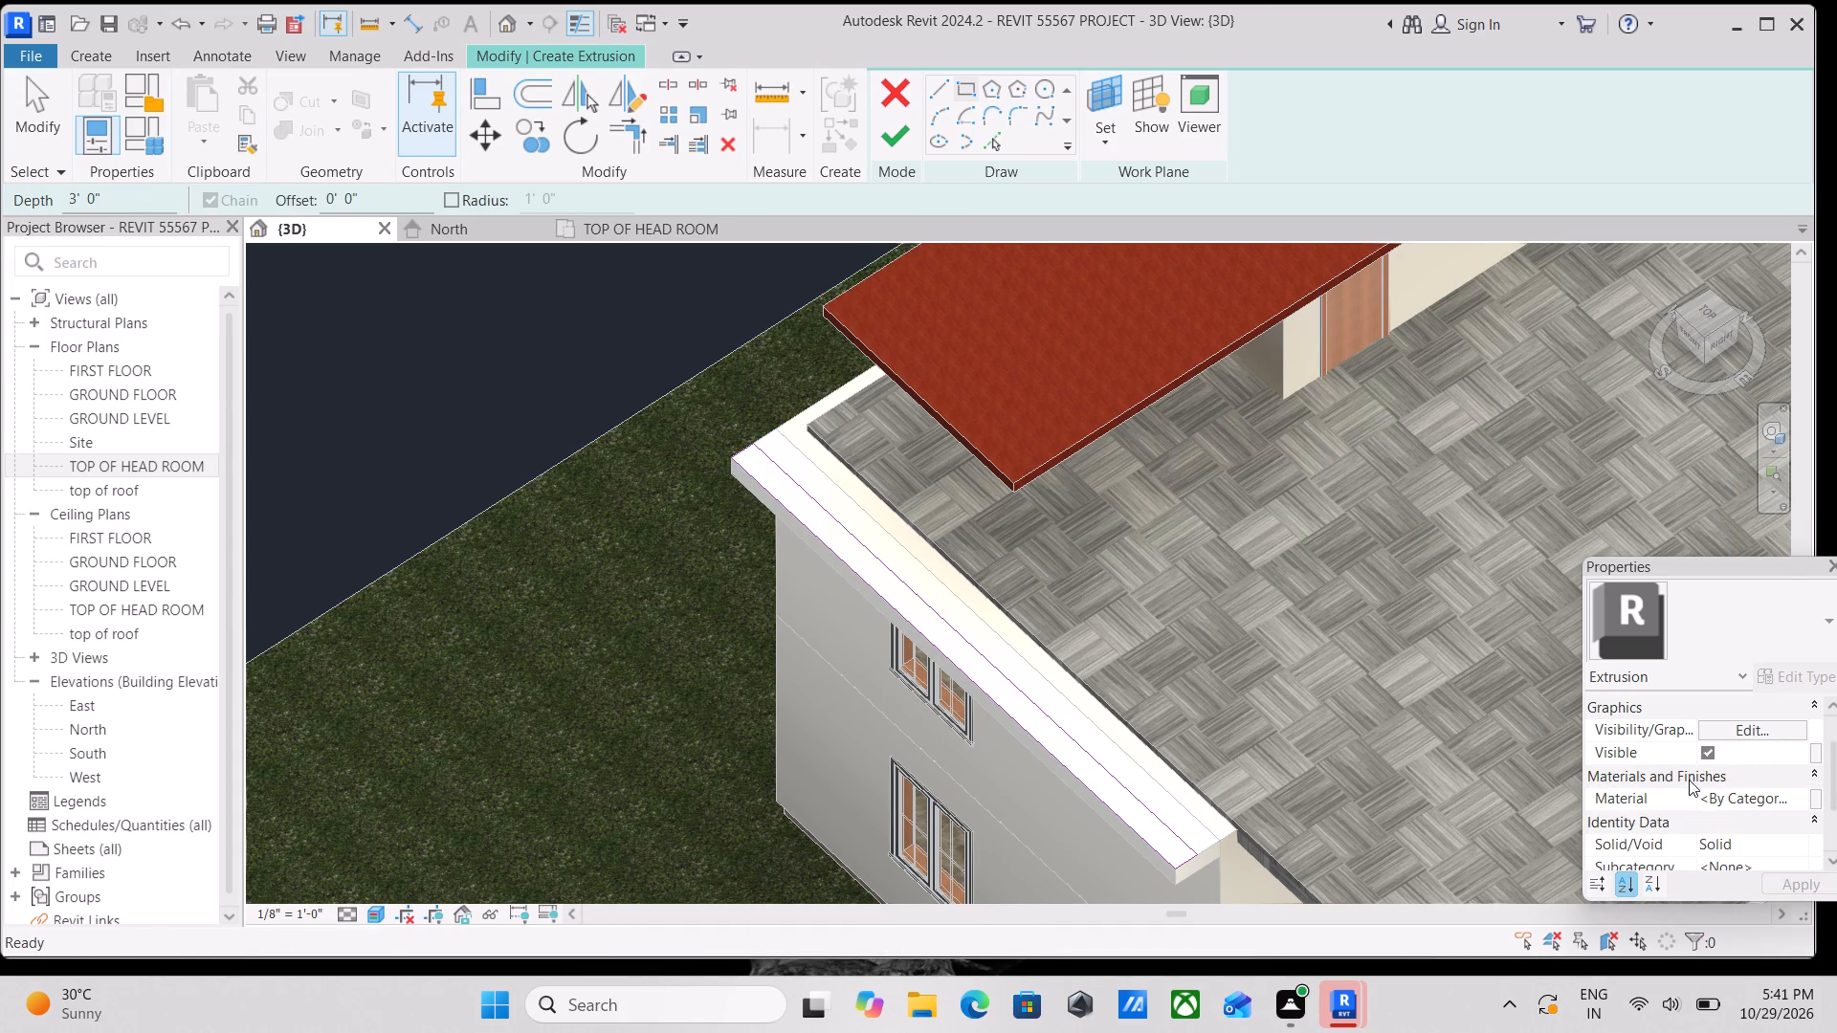
left_click(1801, 796)
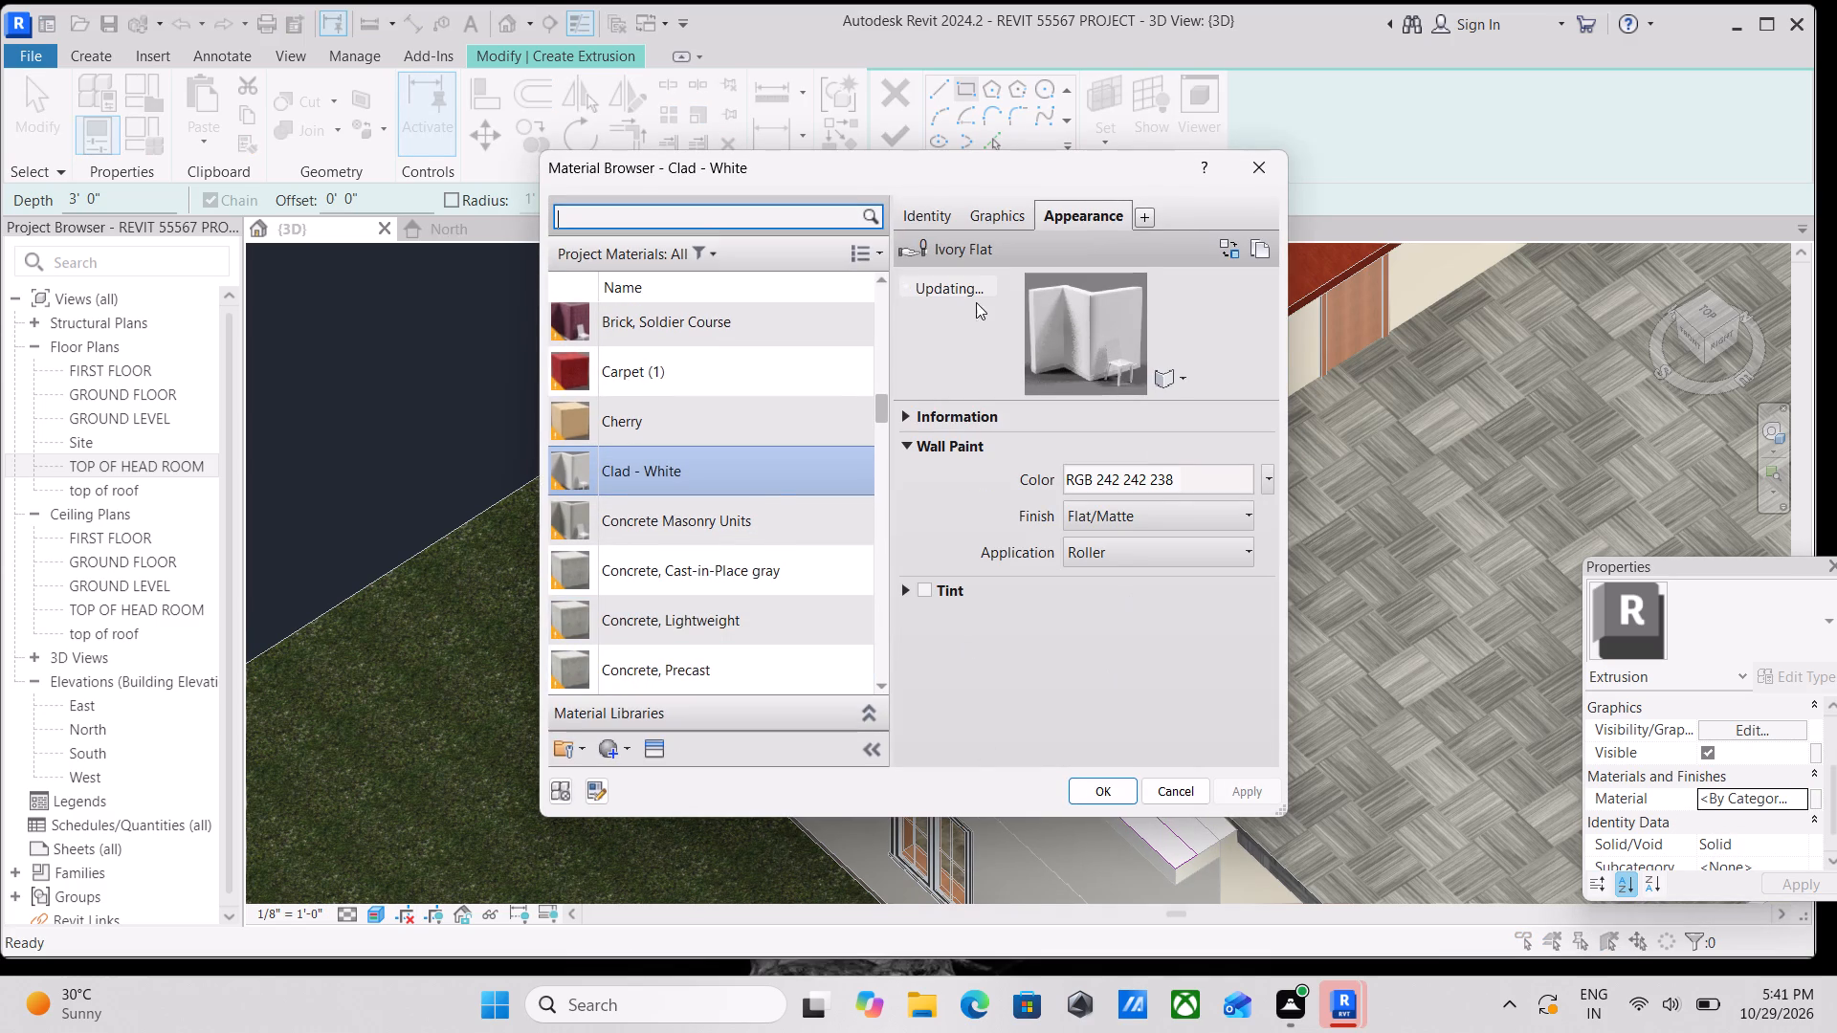
left_click(614, 741)
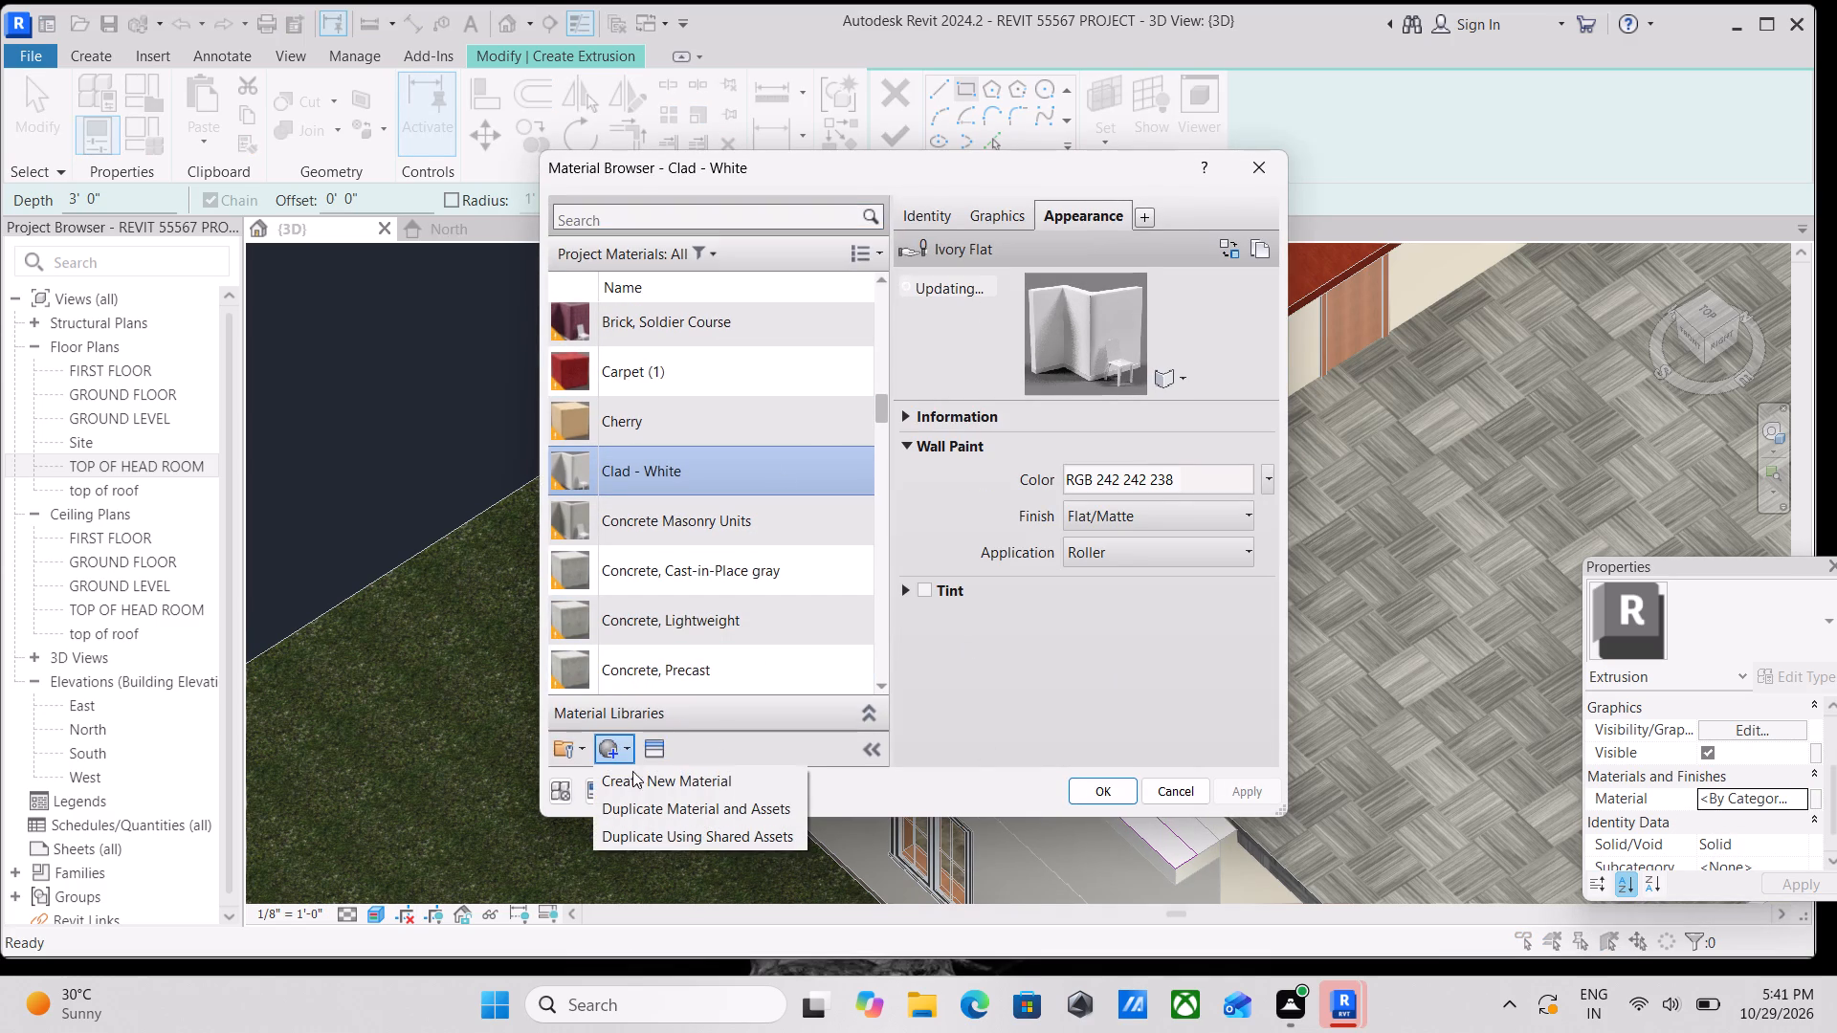
left_click(651, 786)
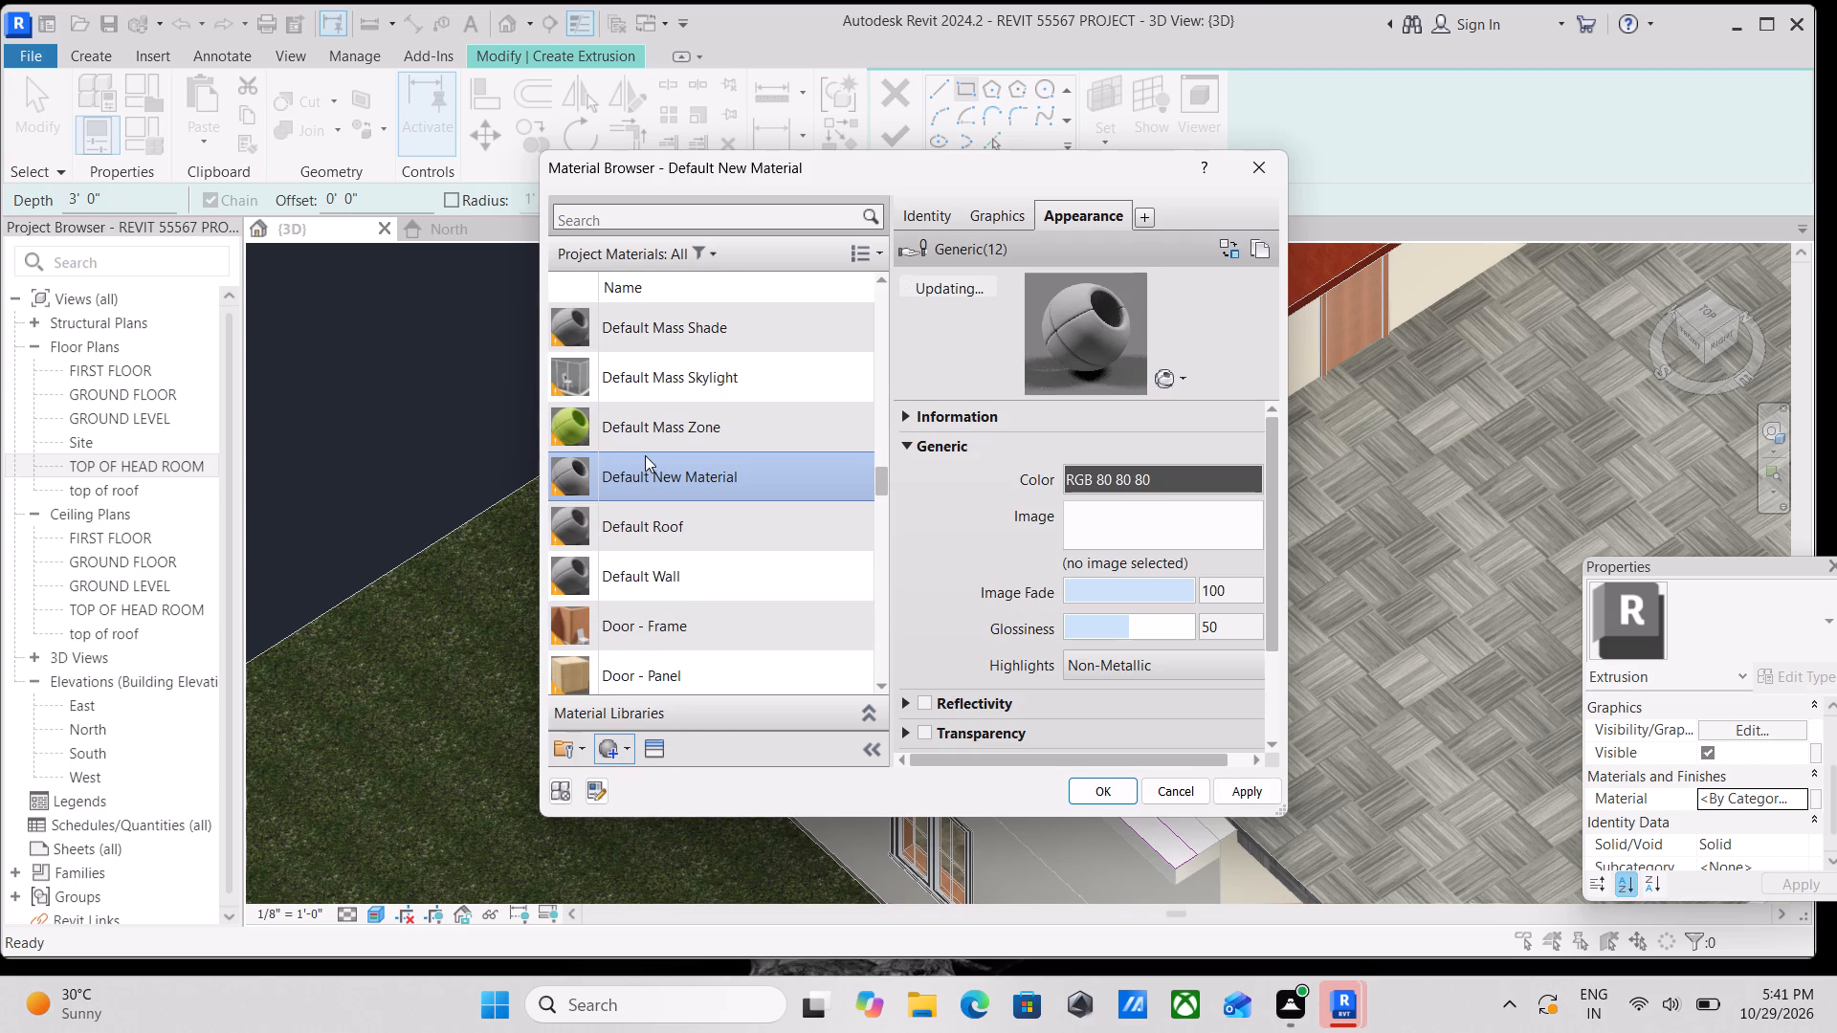
right_click(651, 484)
left_click(726, 576)
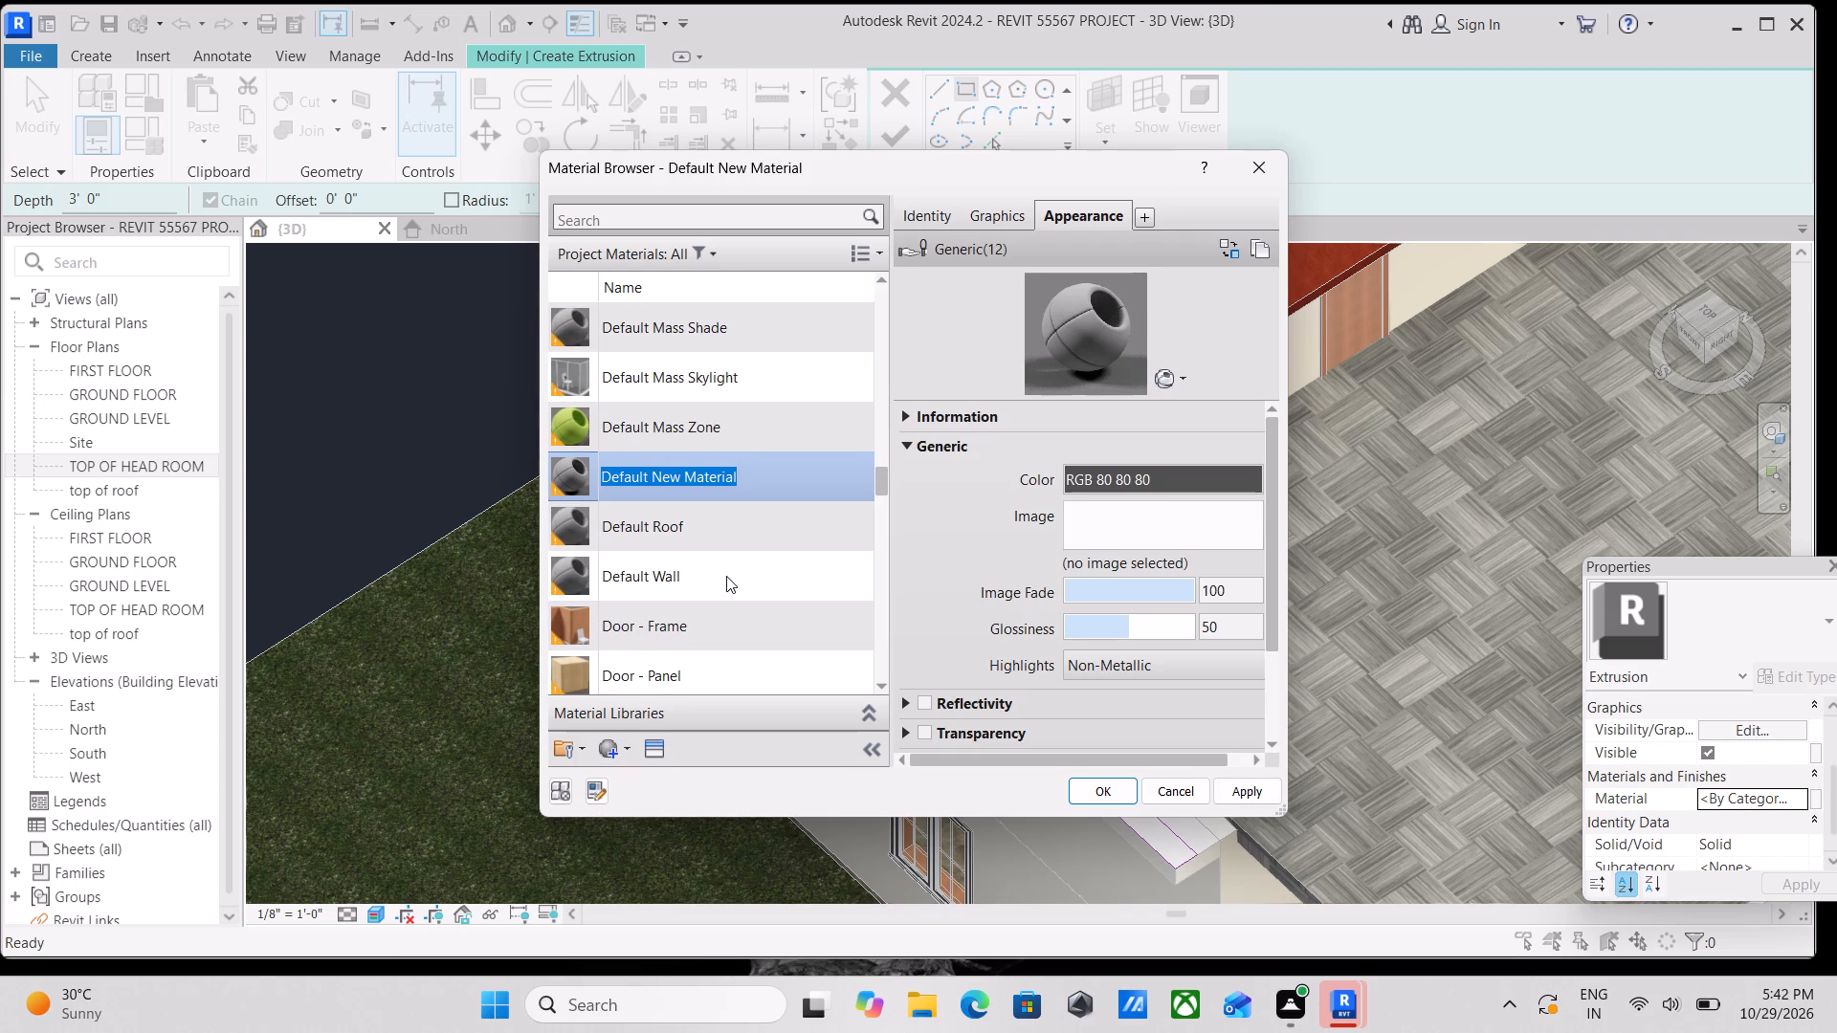
type("WA")
type("LL")
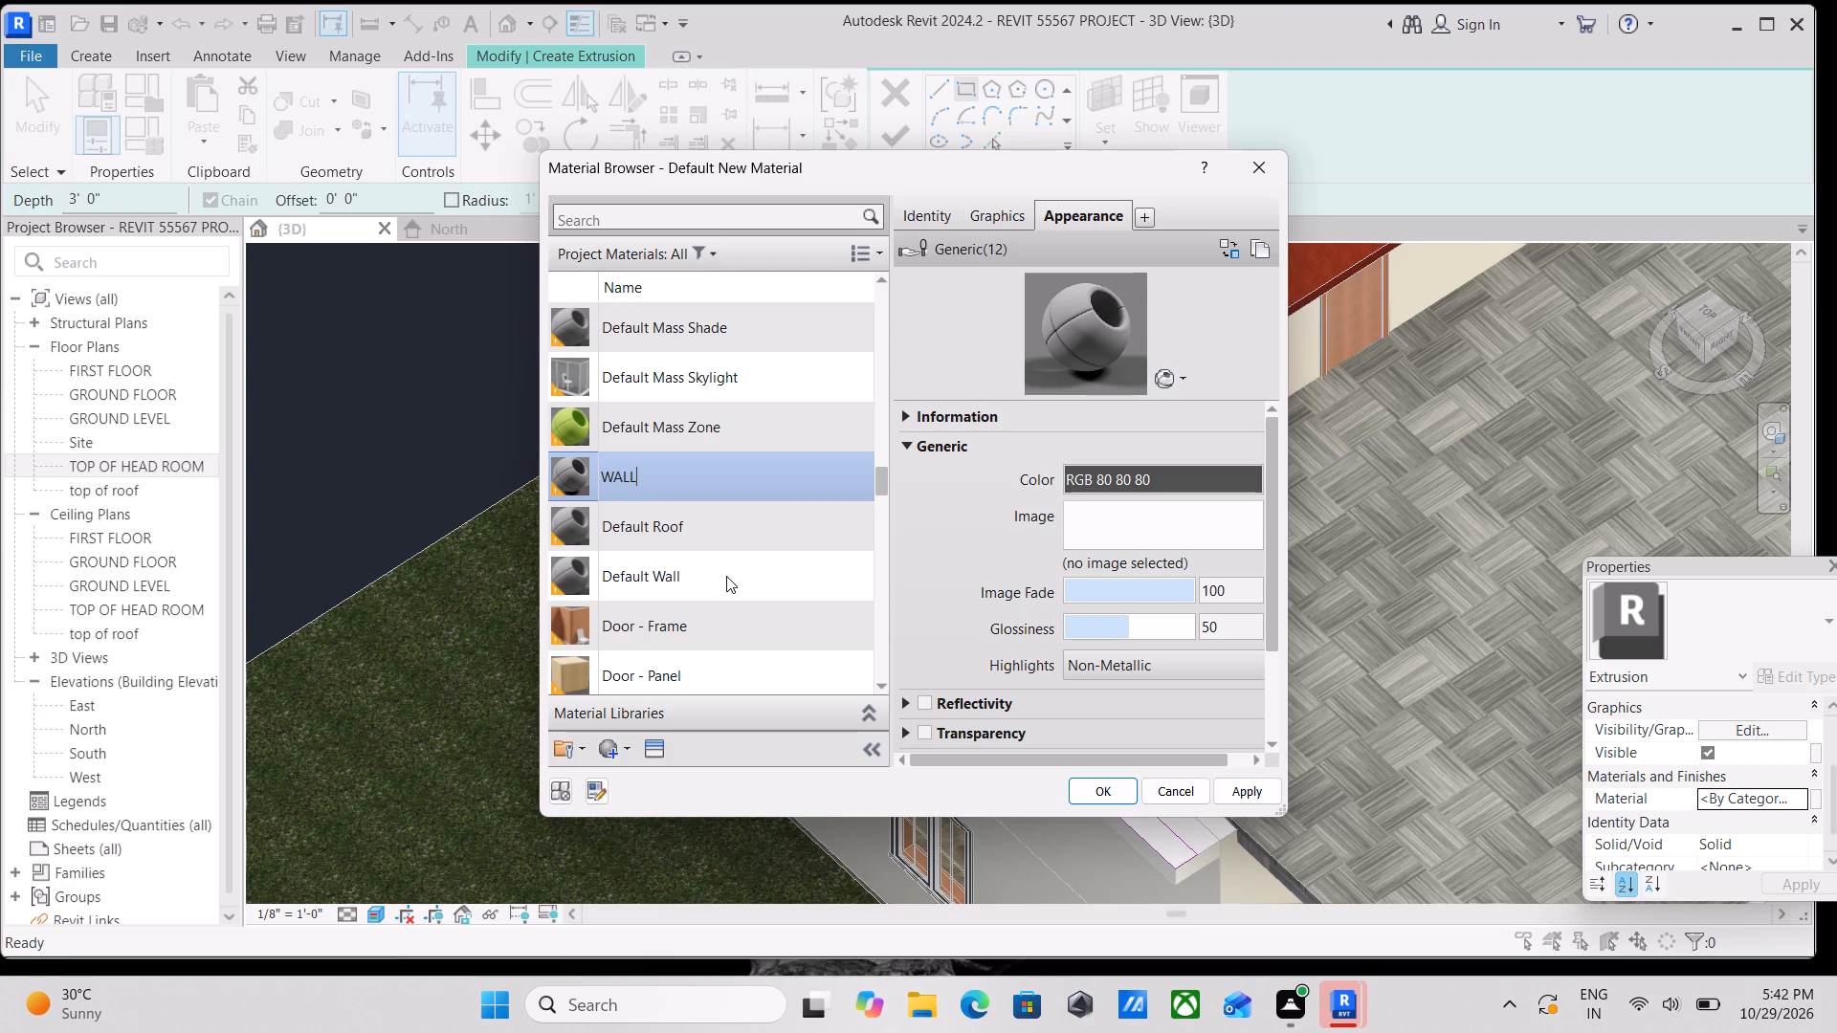
type("NUT")
key("space")
type("BROWNI")
Open the WALLNUT BROWNI material's appearance color for editing.
left_click(1175, 481)
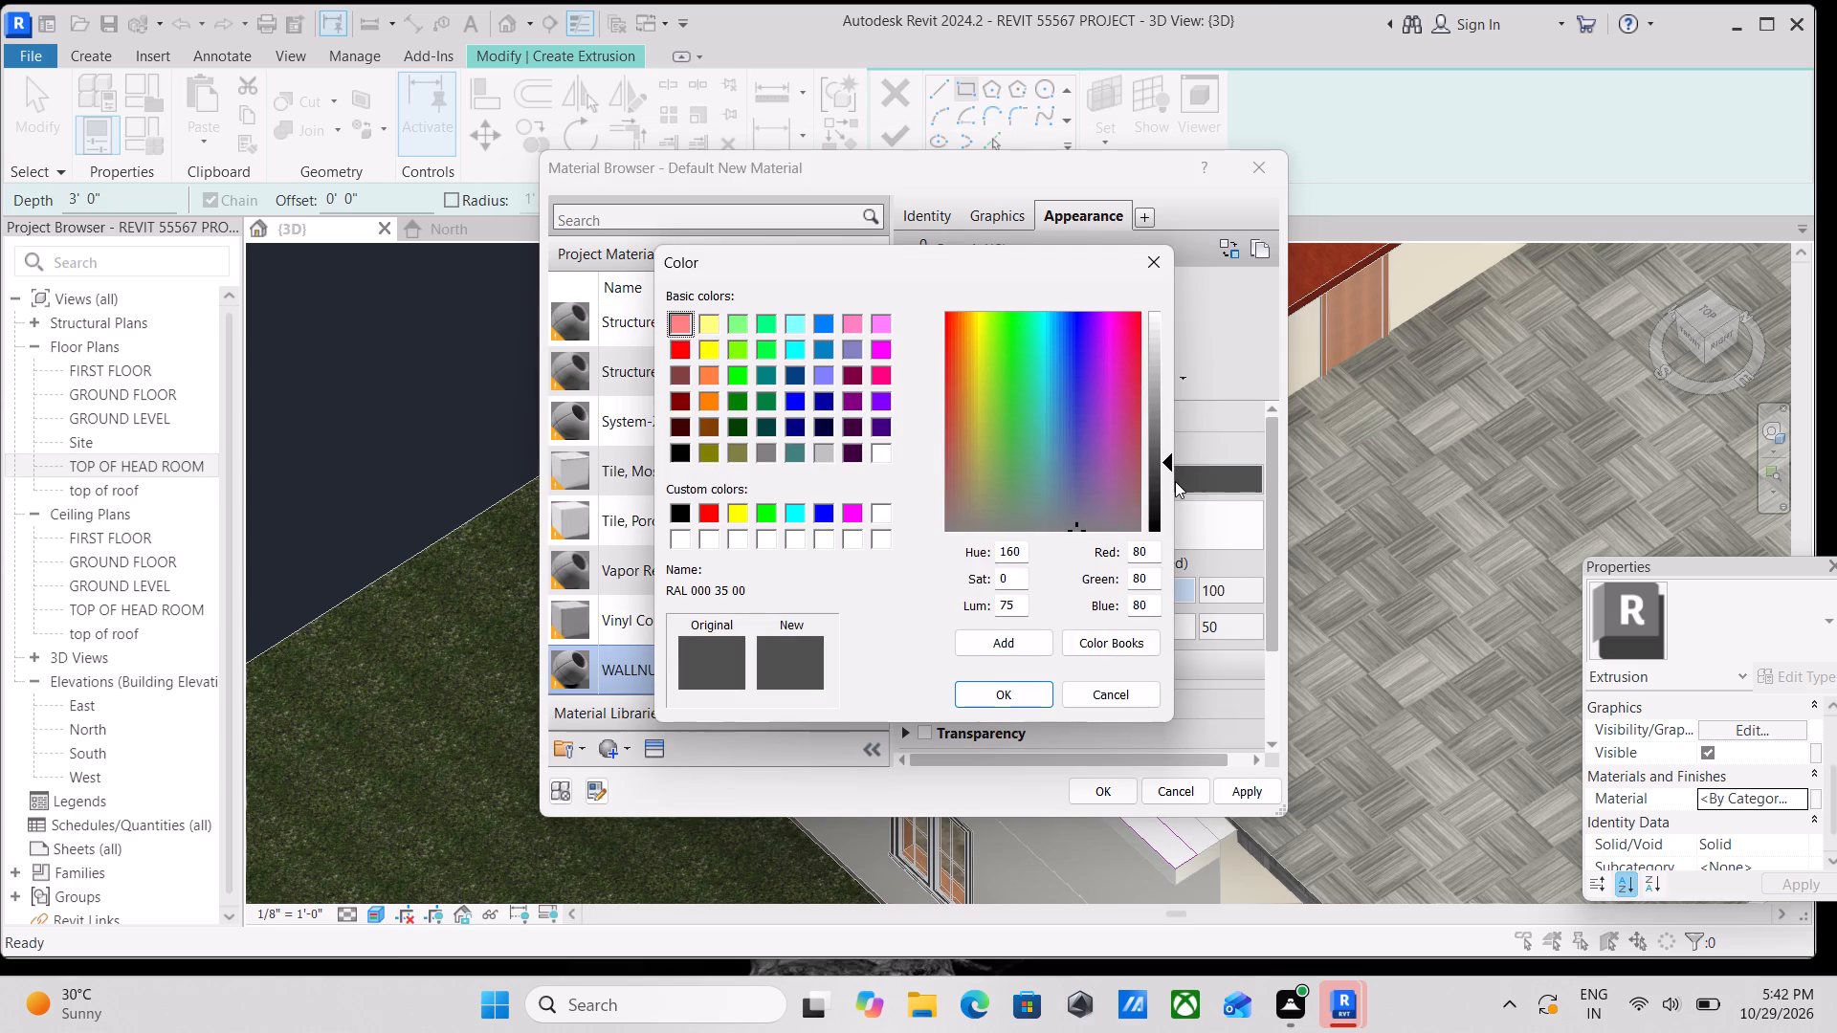
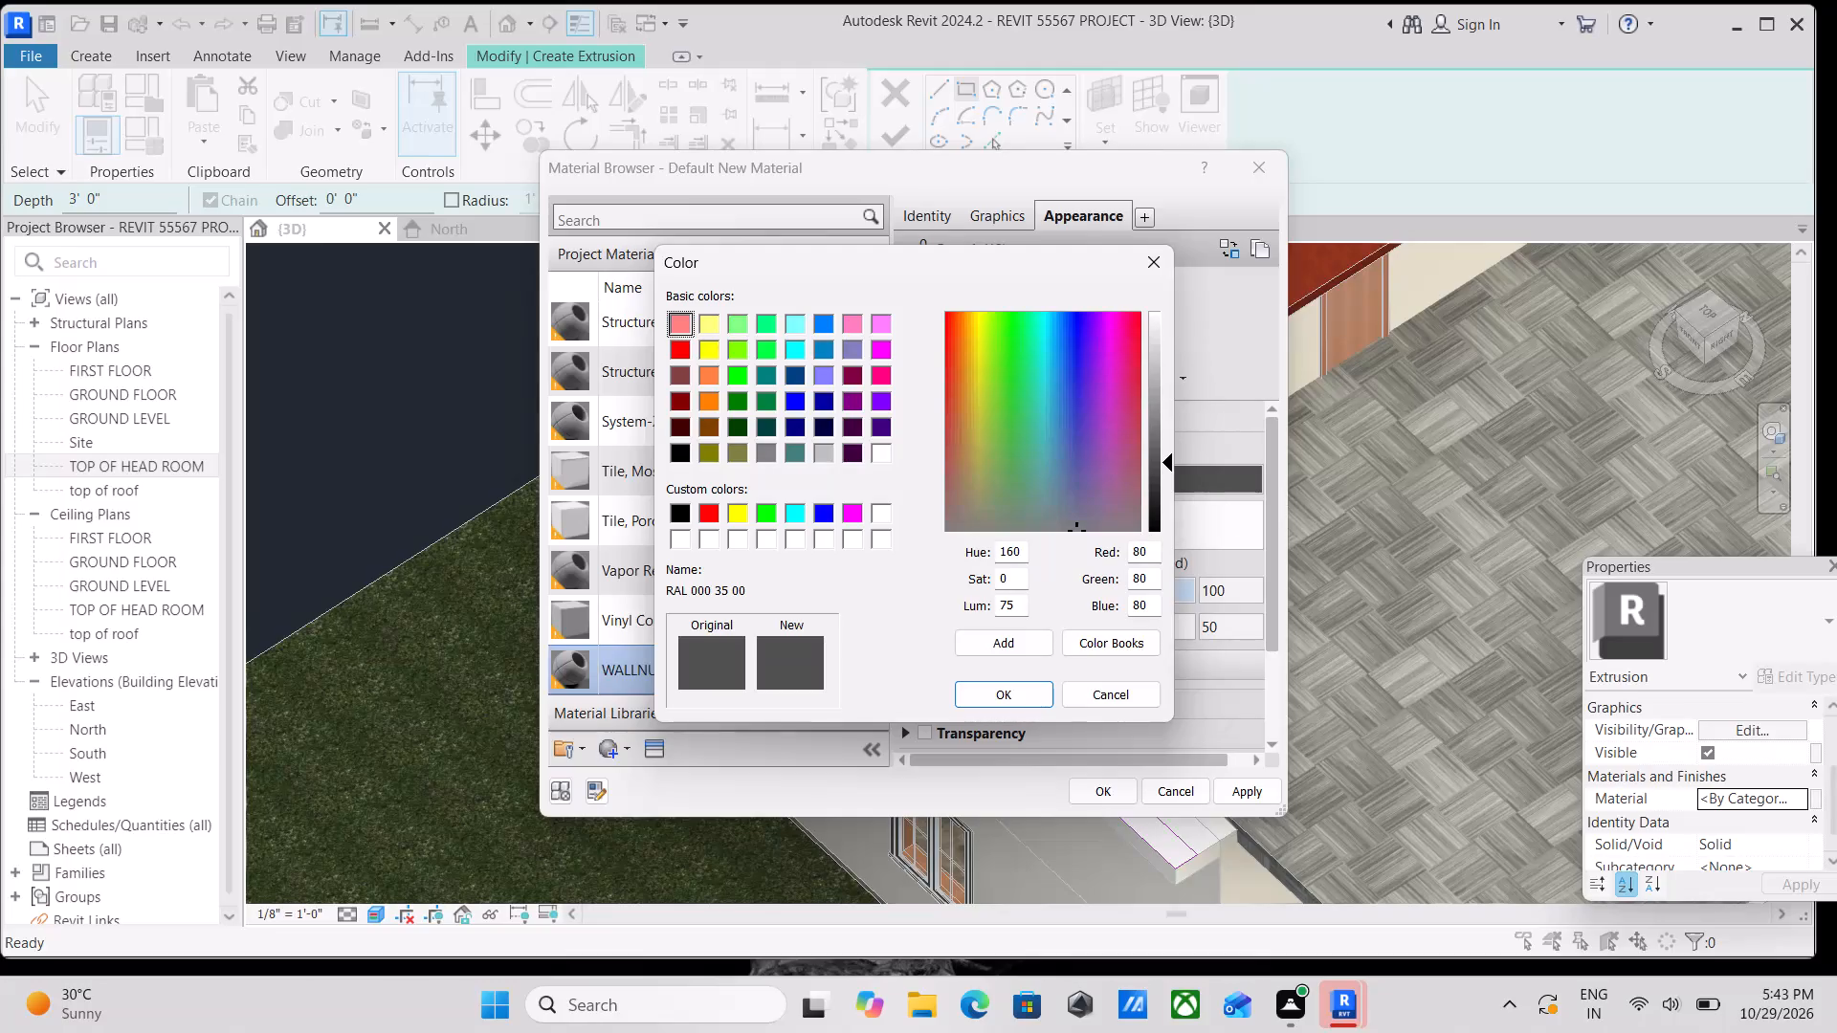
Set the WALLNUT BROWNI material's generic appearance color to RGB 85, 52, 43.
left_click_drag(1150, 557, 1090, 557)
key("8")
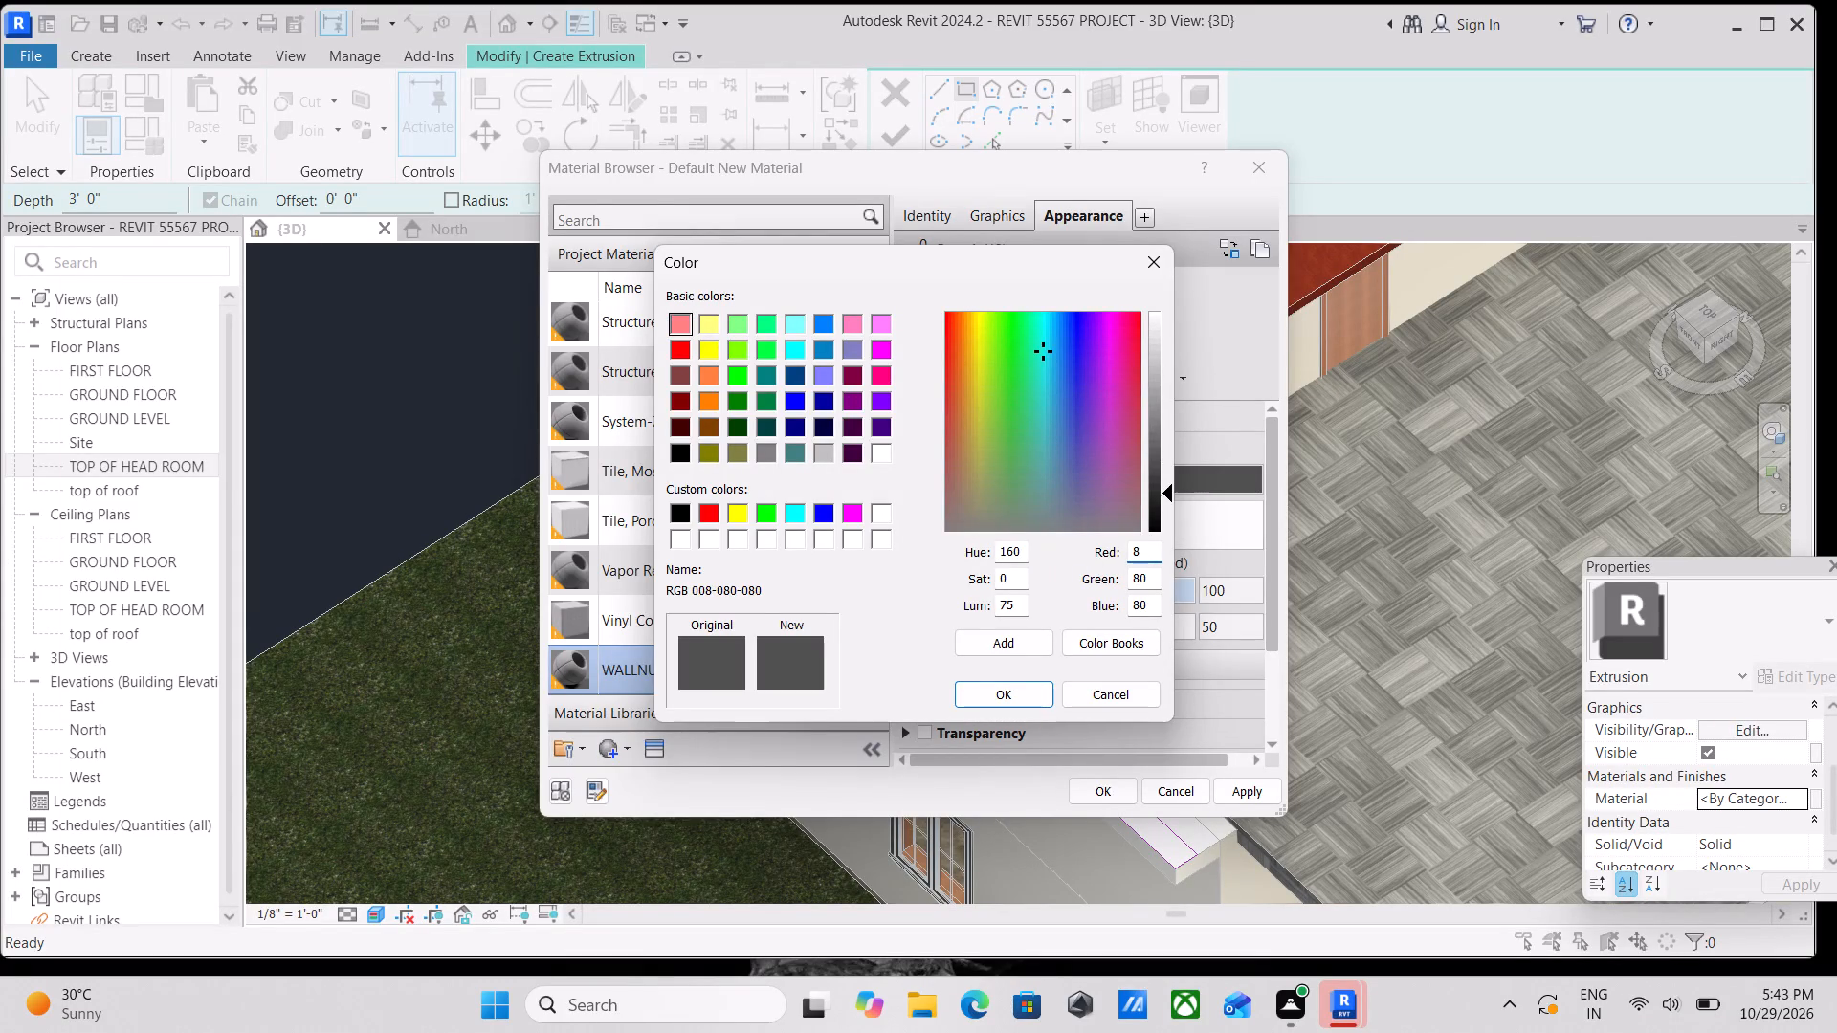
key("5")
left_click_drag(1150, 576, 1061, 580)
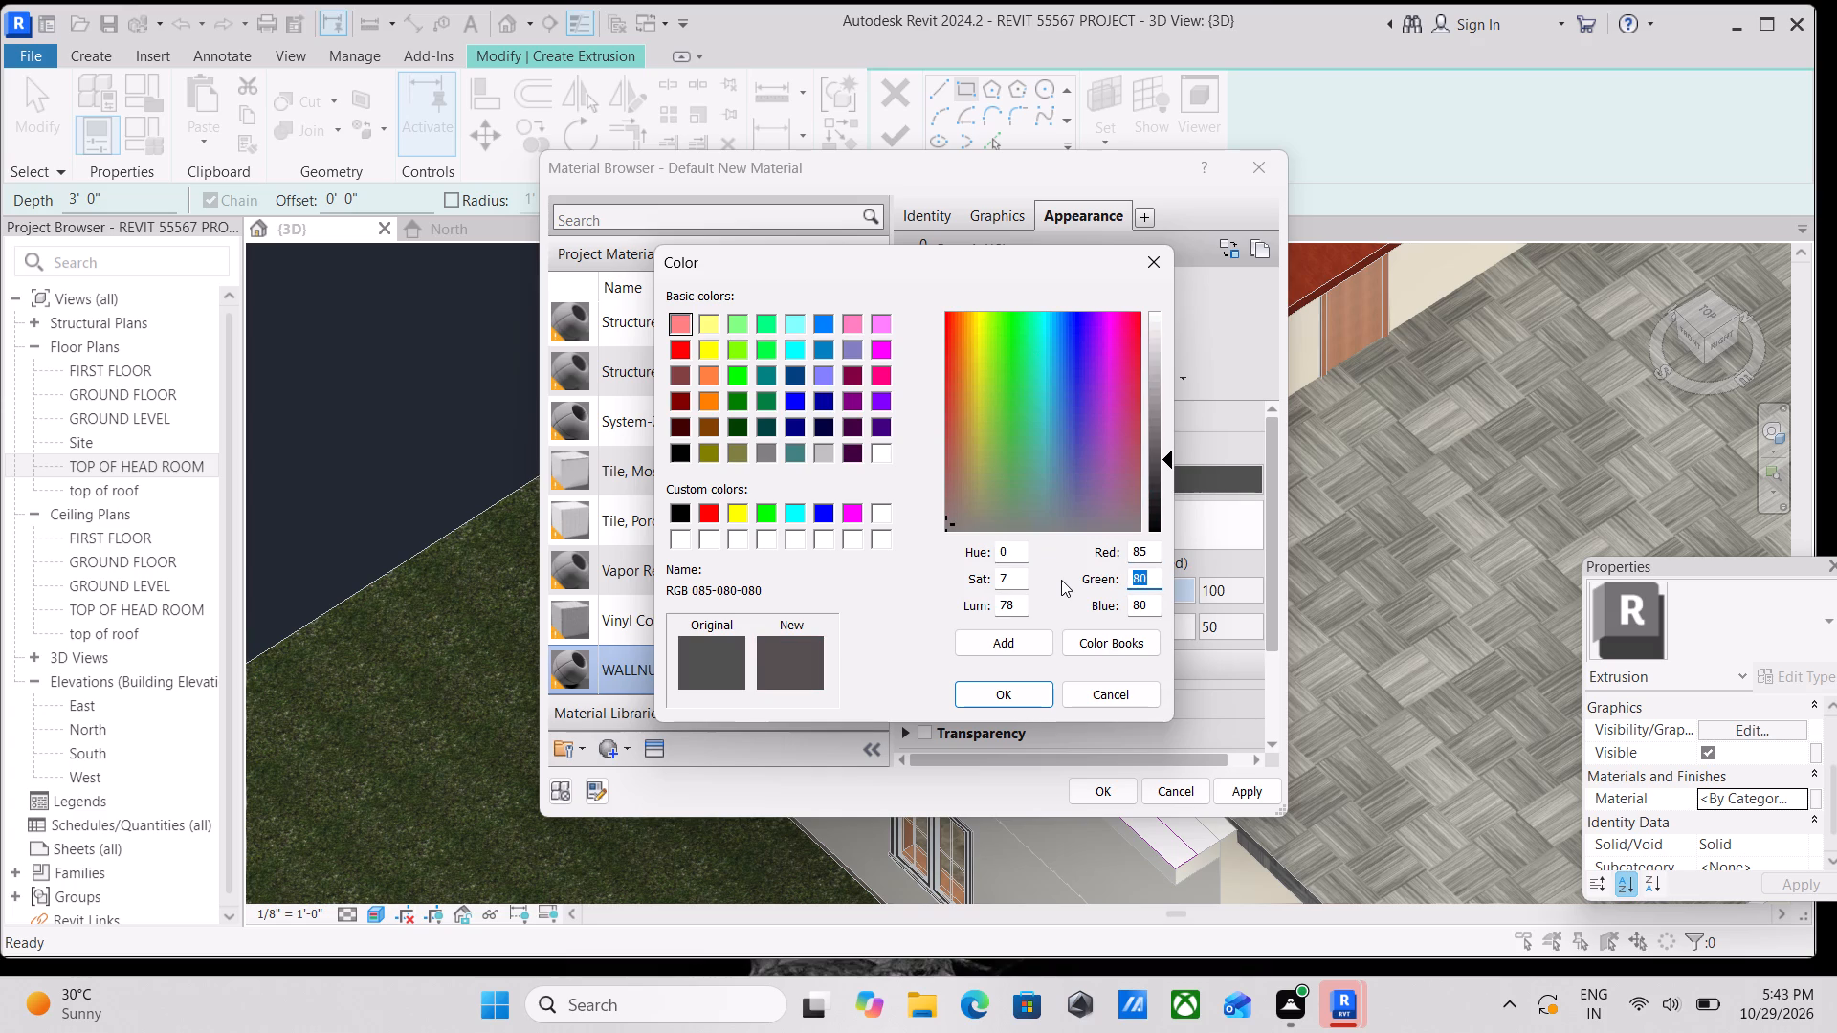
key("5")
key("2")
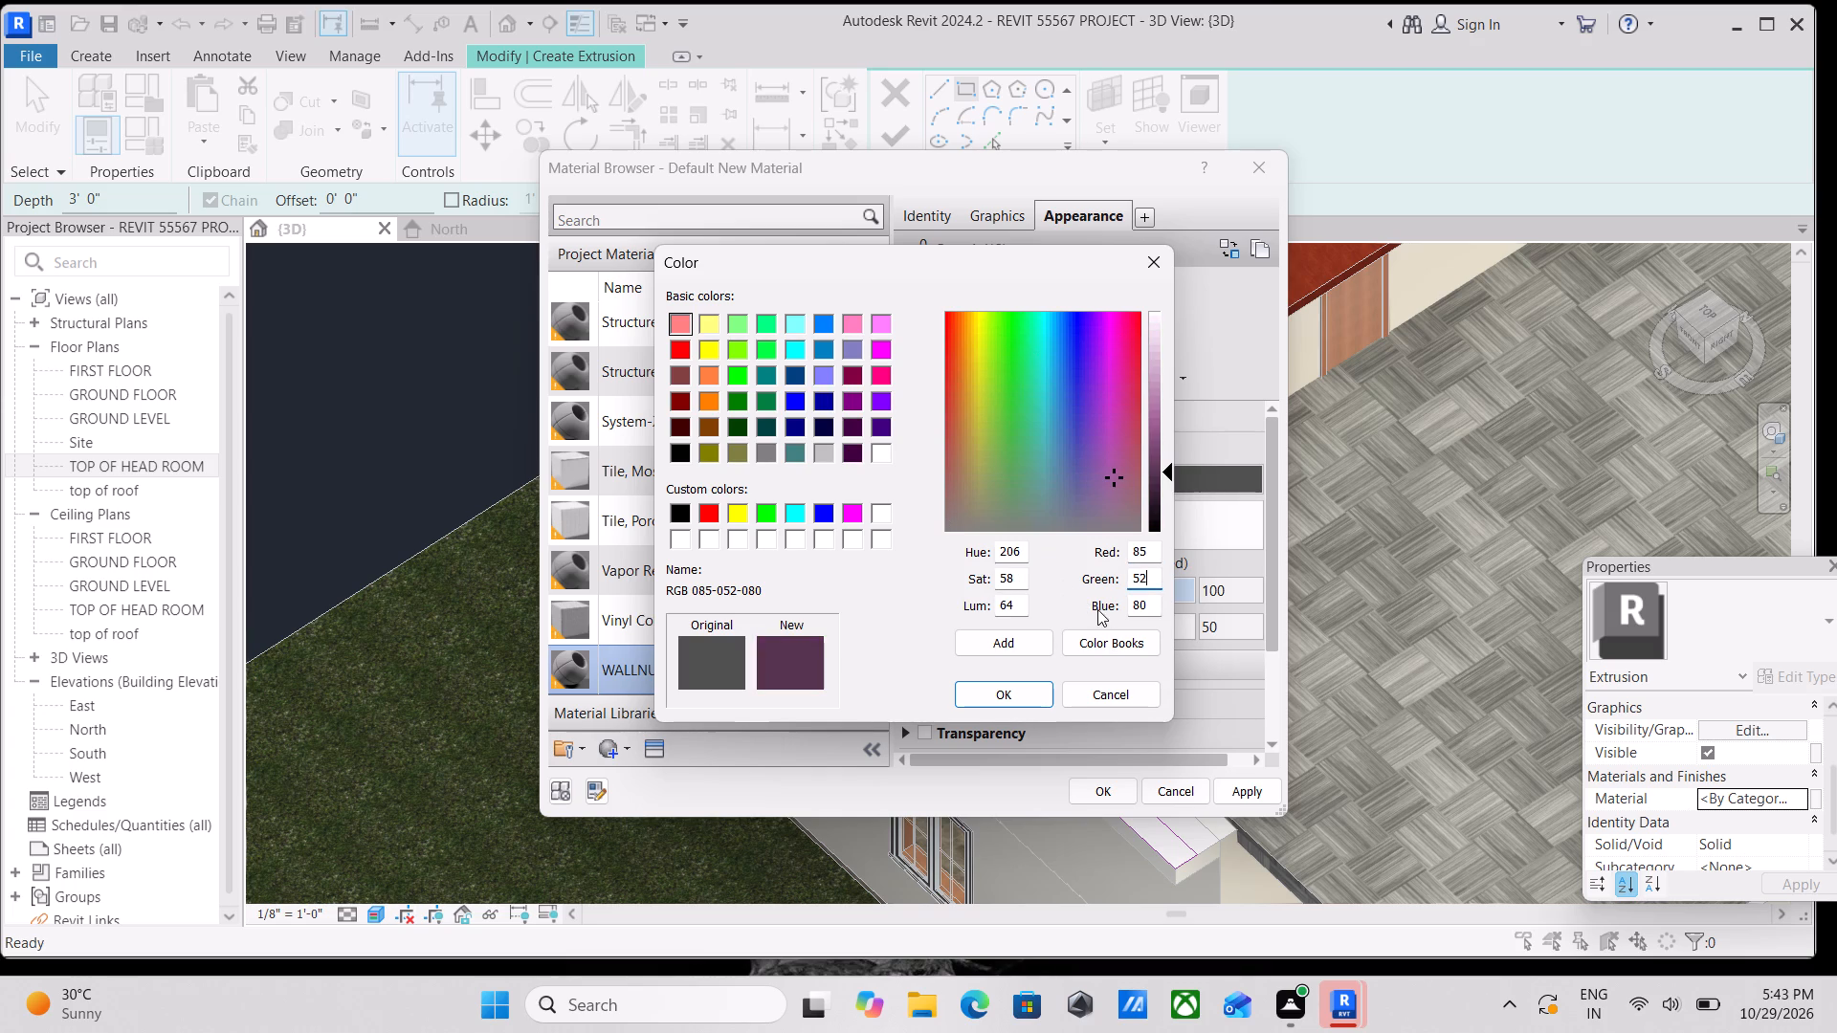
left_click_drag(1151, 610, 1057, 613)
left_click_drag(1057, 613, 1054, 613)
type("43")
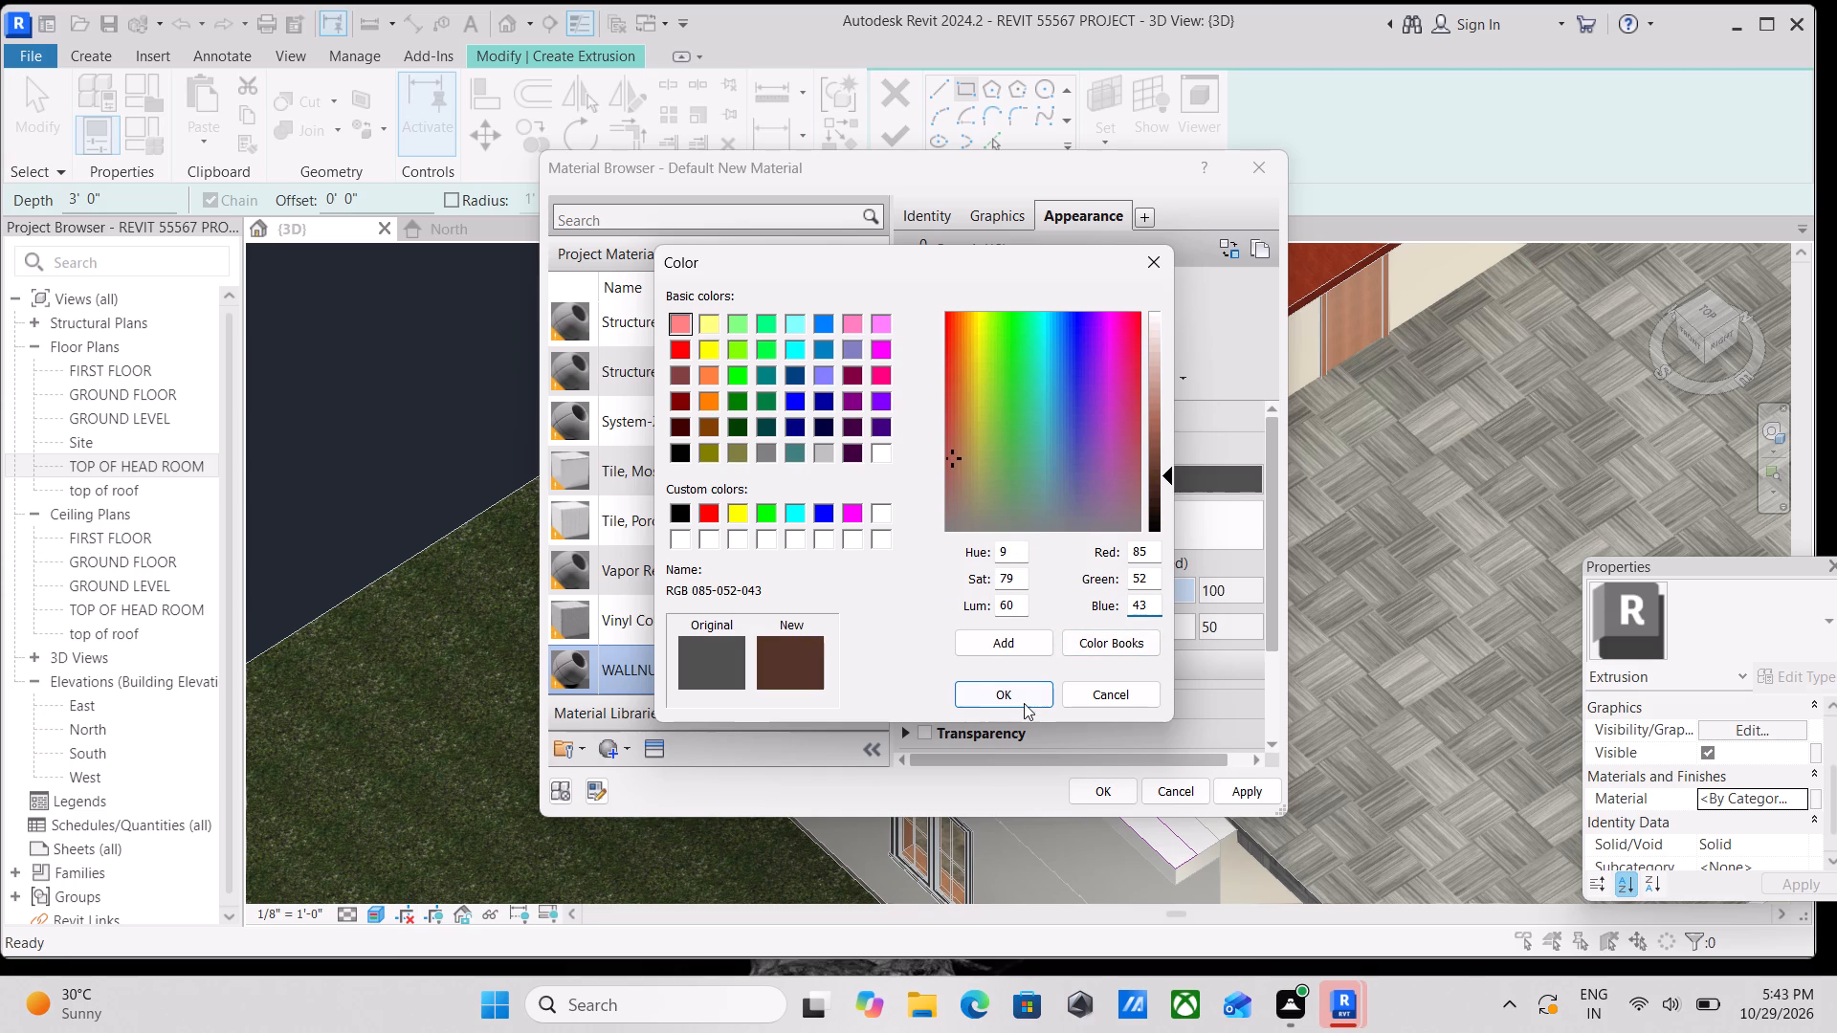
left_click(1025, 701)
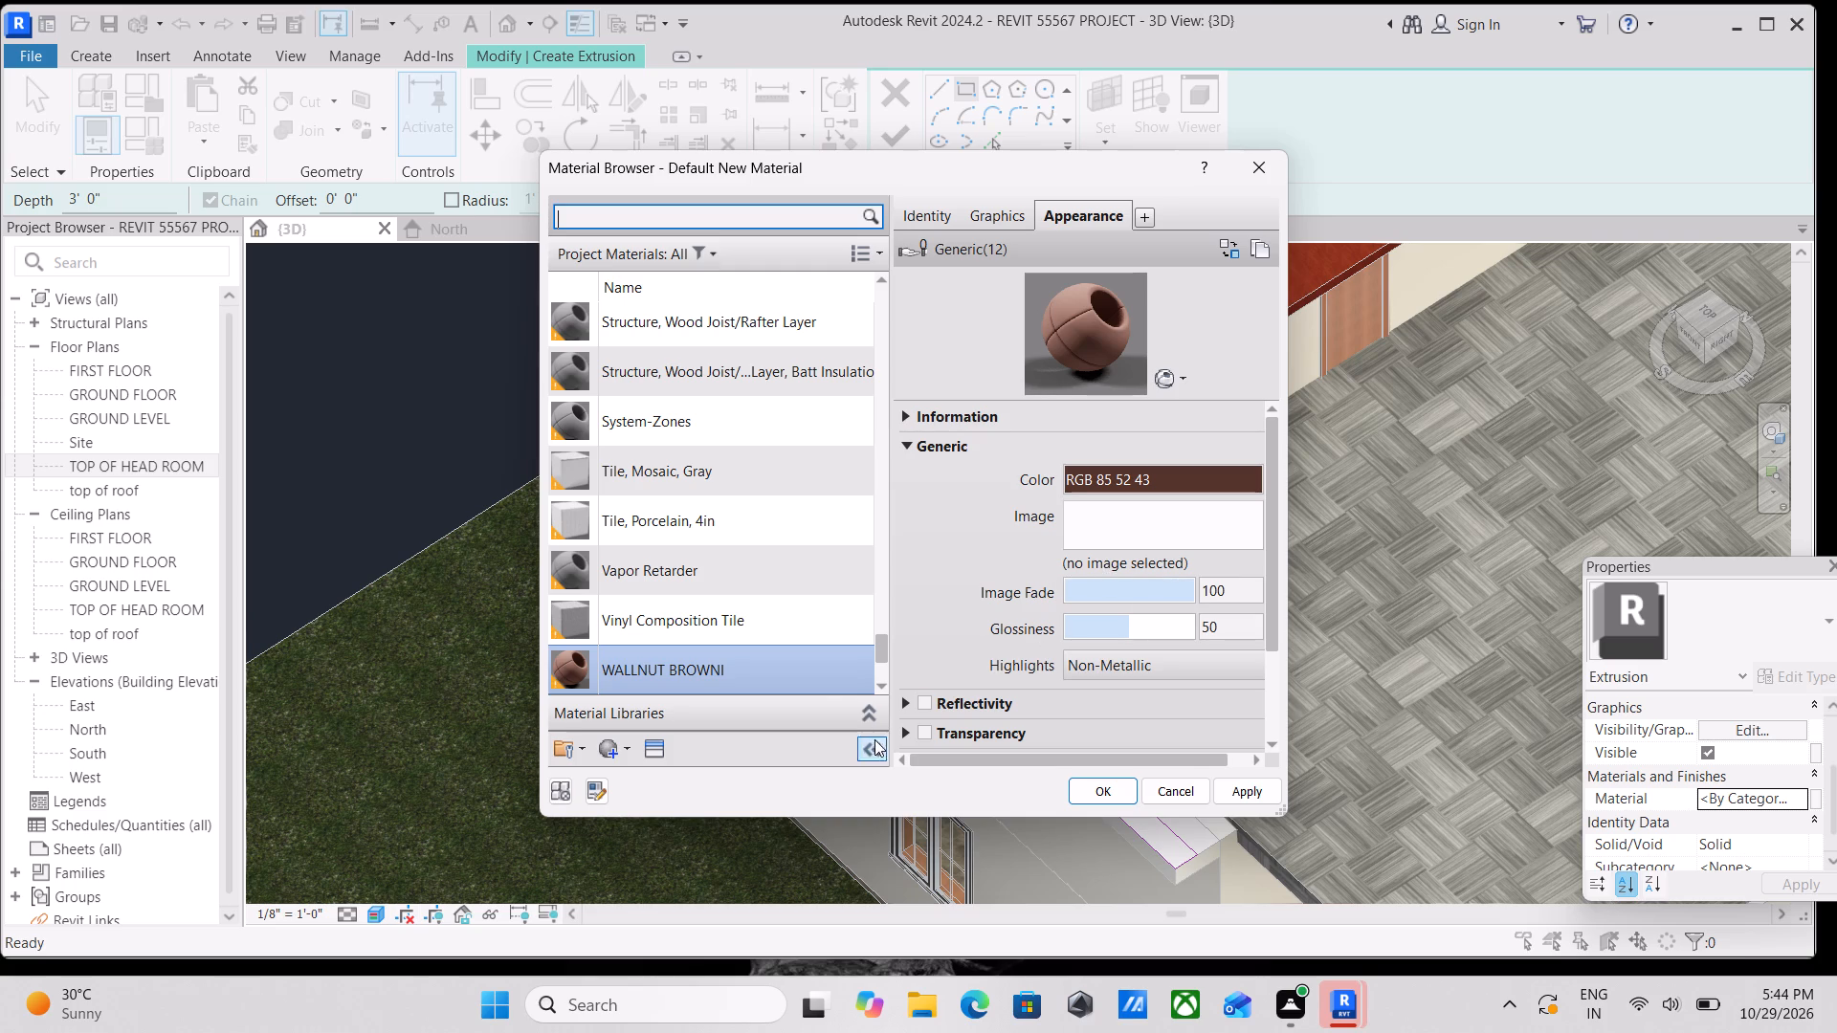
Open the asset browser and show the Wood category of the Appearance Library.
left_click(655, 744)
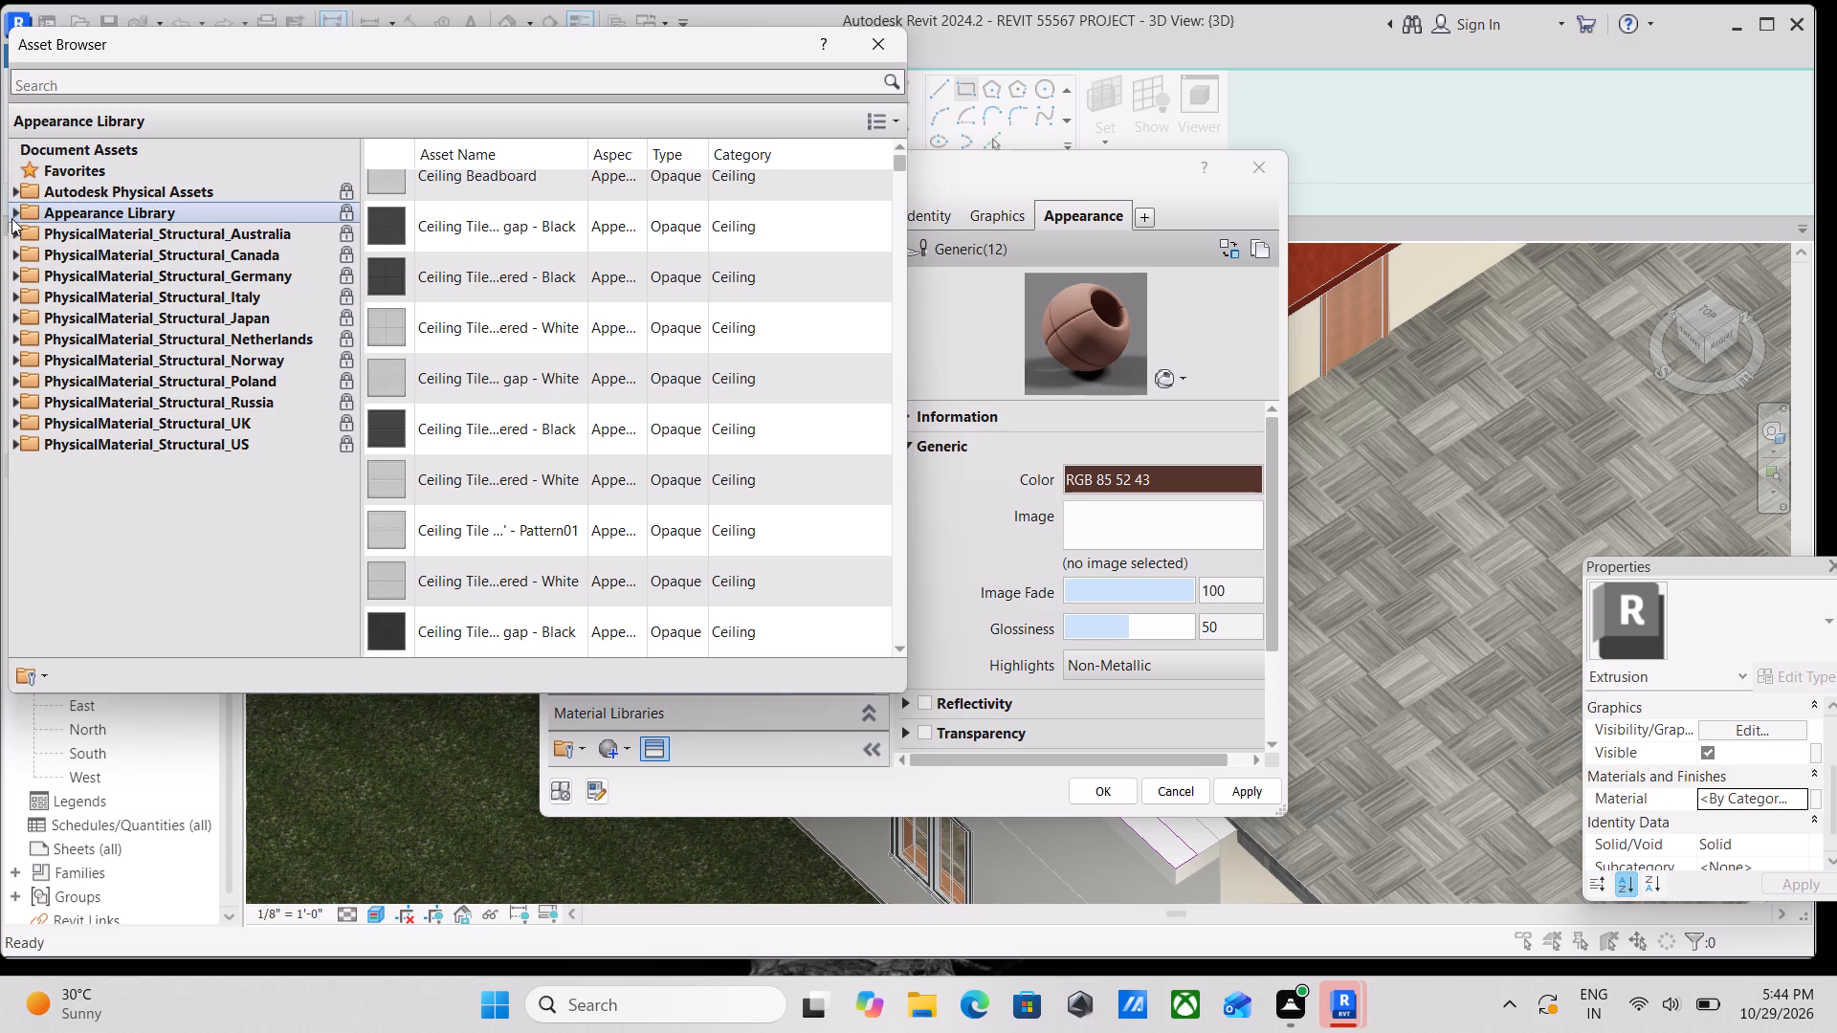
left_click(11, 218)
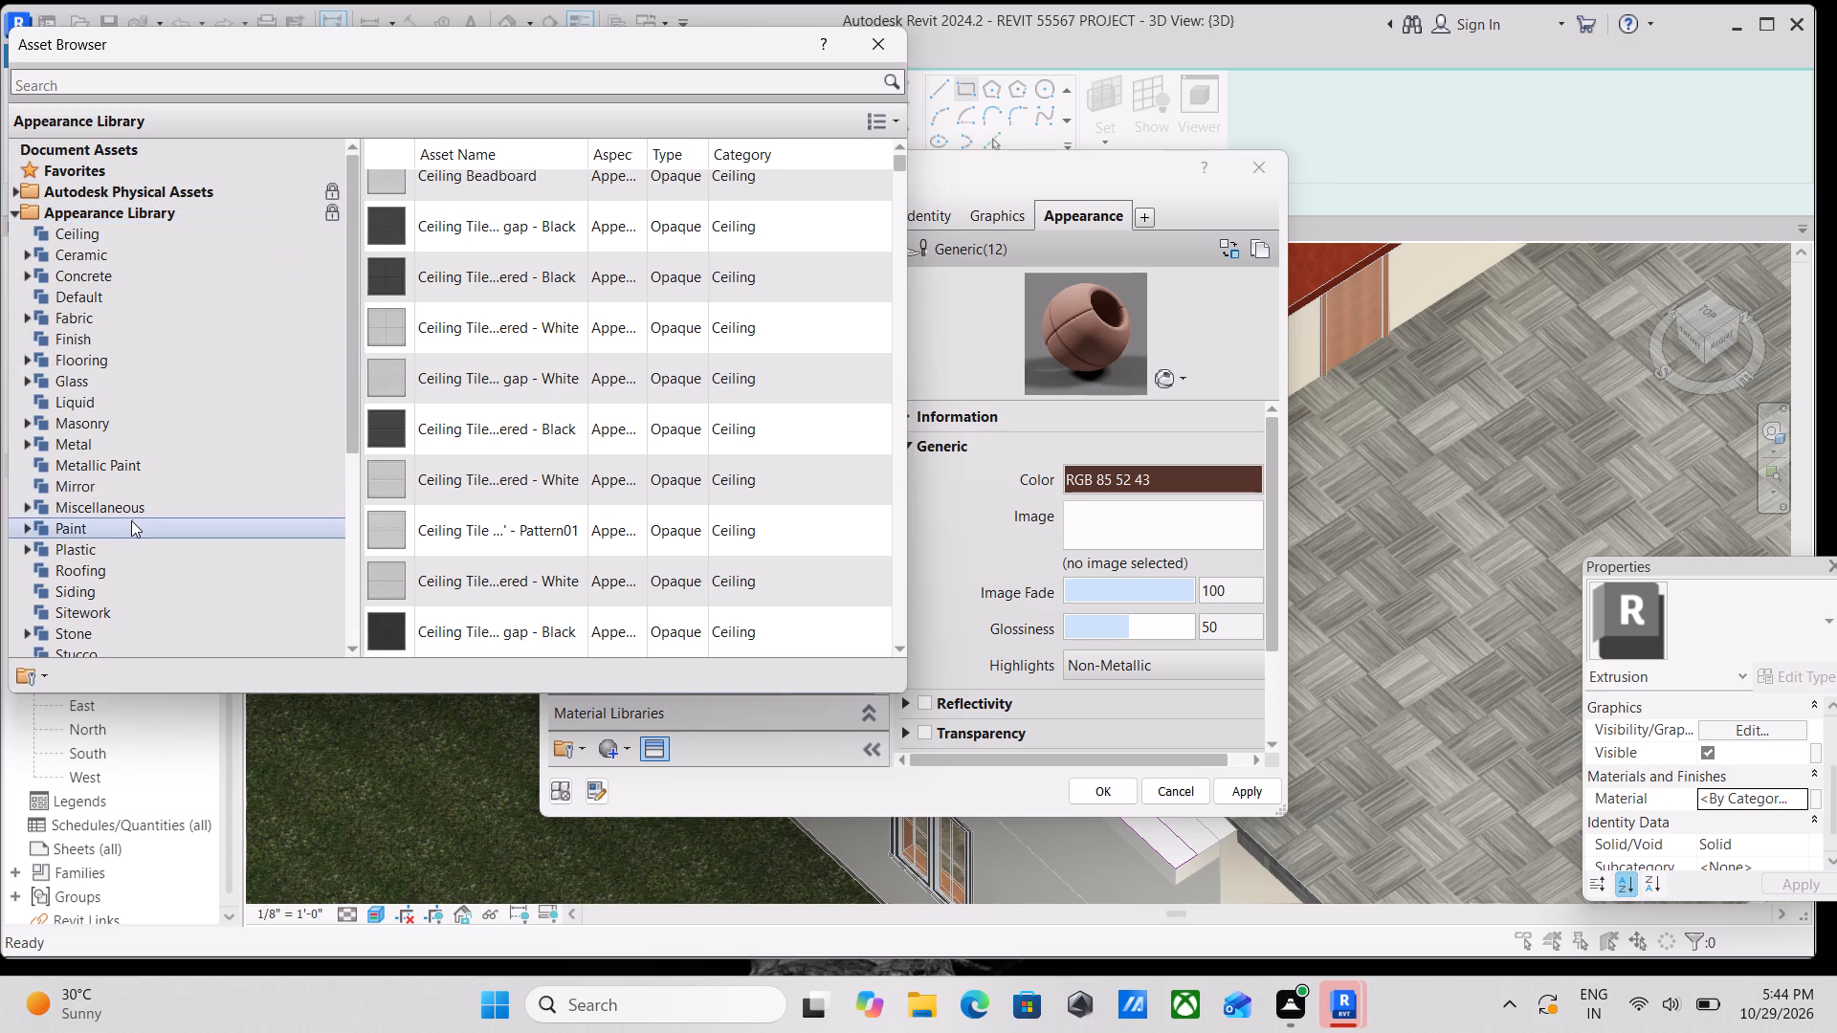
scroll(70, 614, "down", 2)
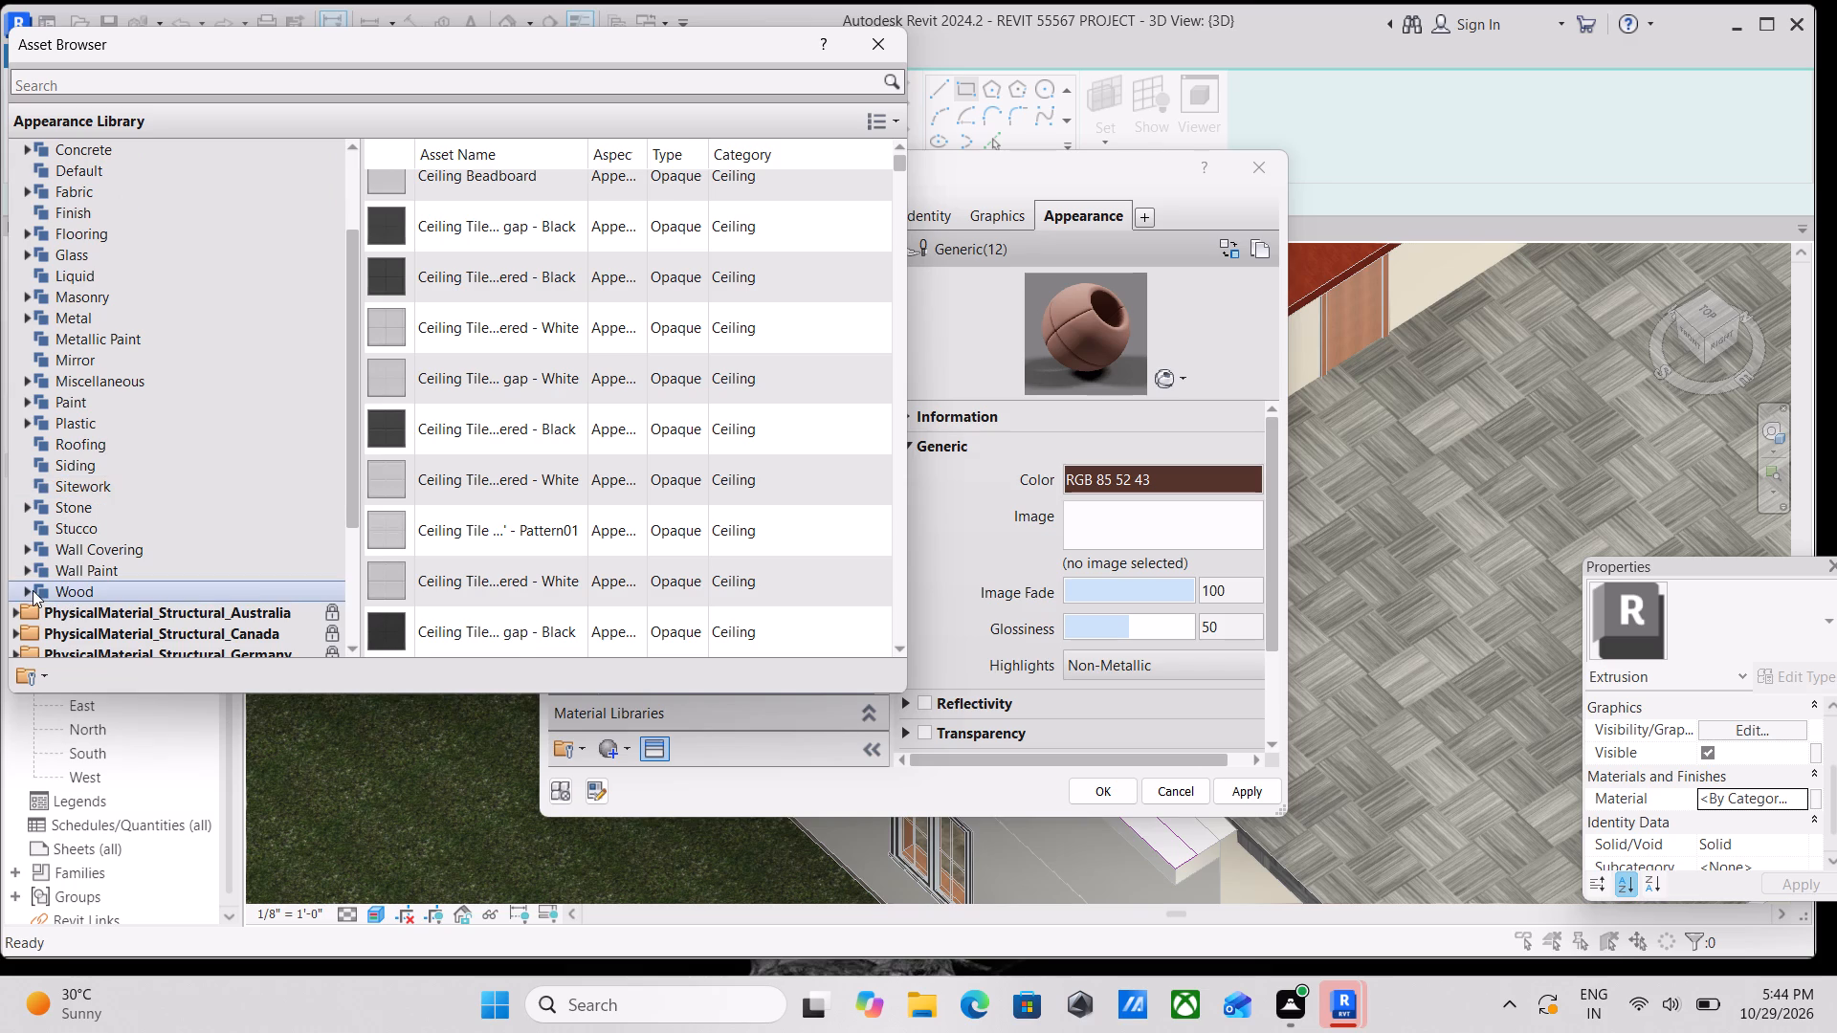
left_click(33, 590)
left_click(33, 590)
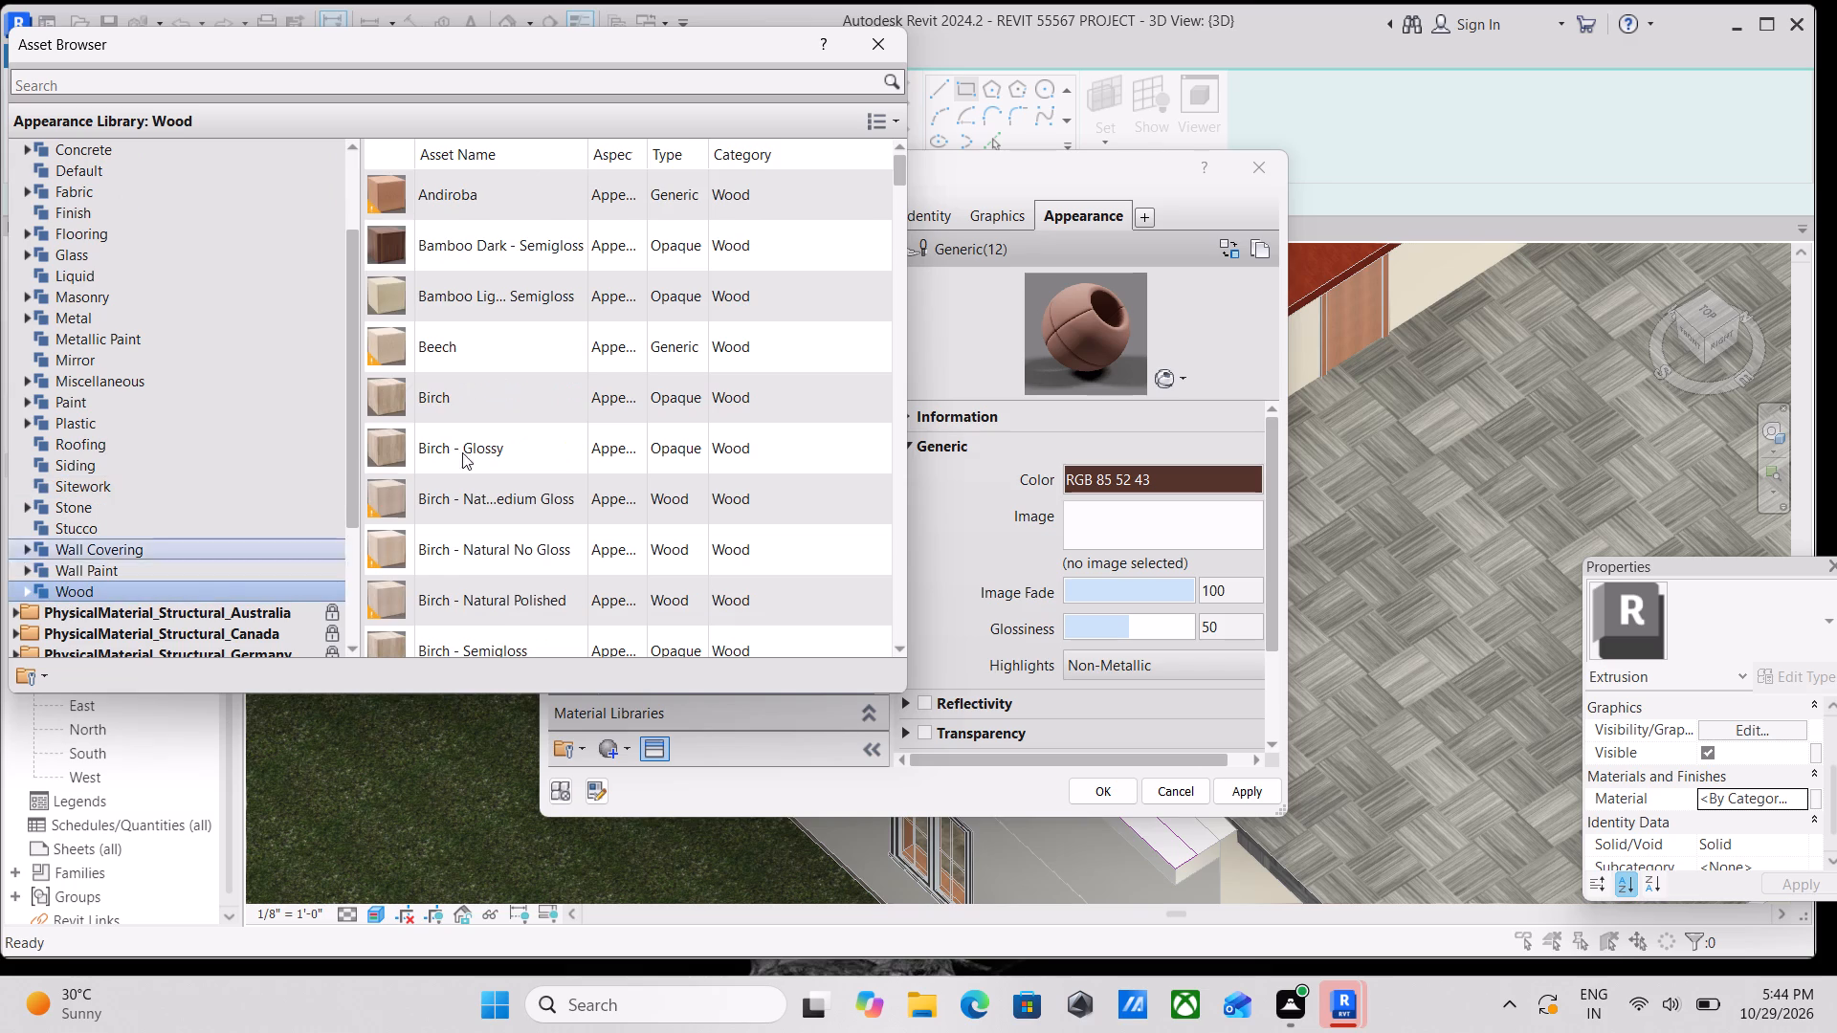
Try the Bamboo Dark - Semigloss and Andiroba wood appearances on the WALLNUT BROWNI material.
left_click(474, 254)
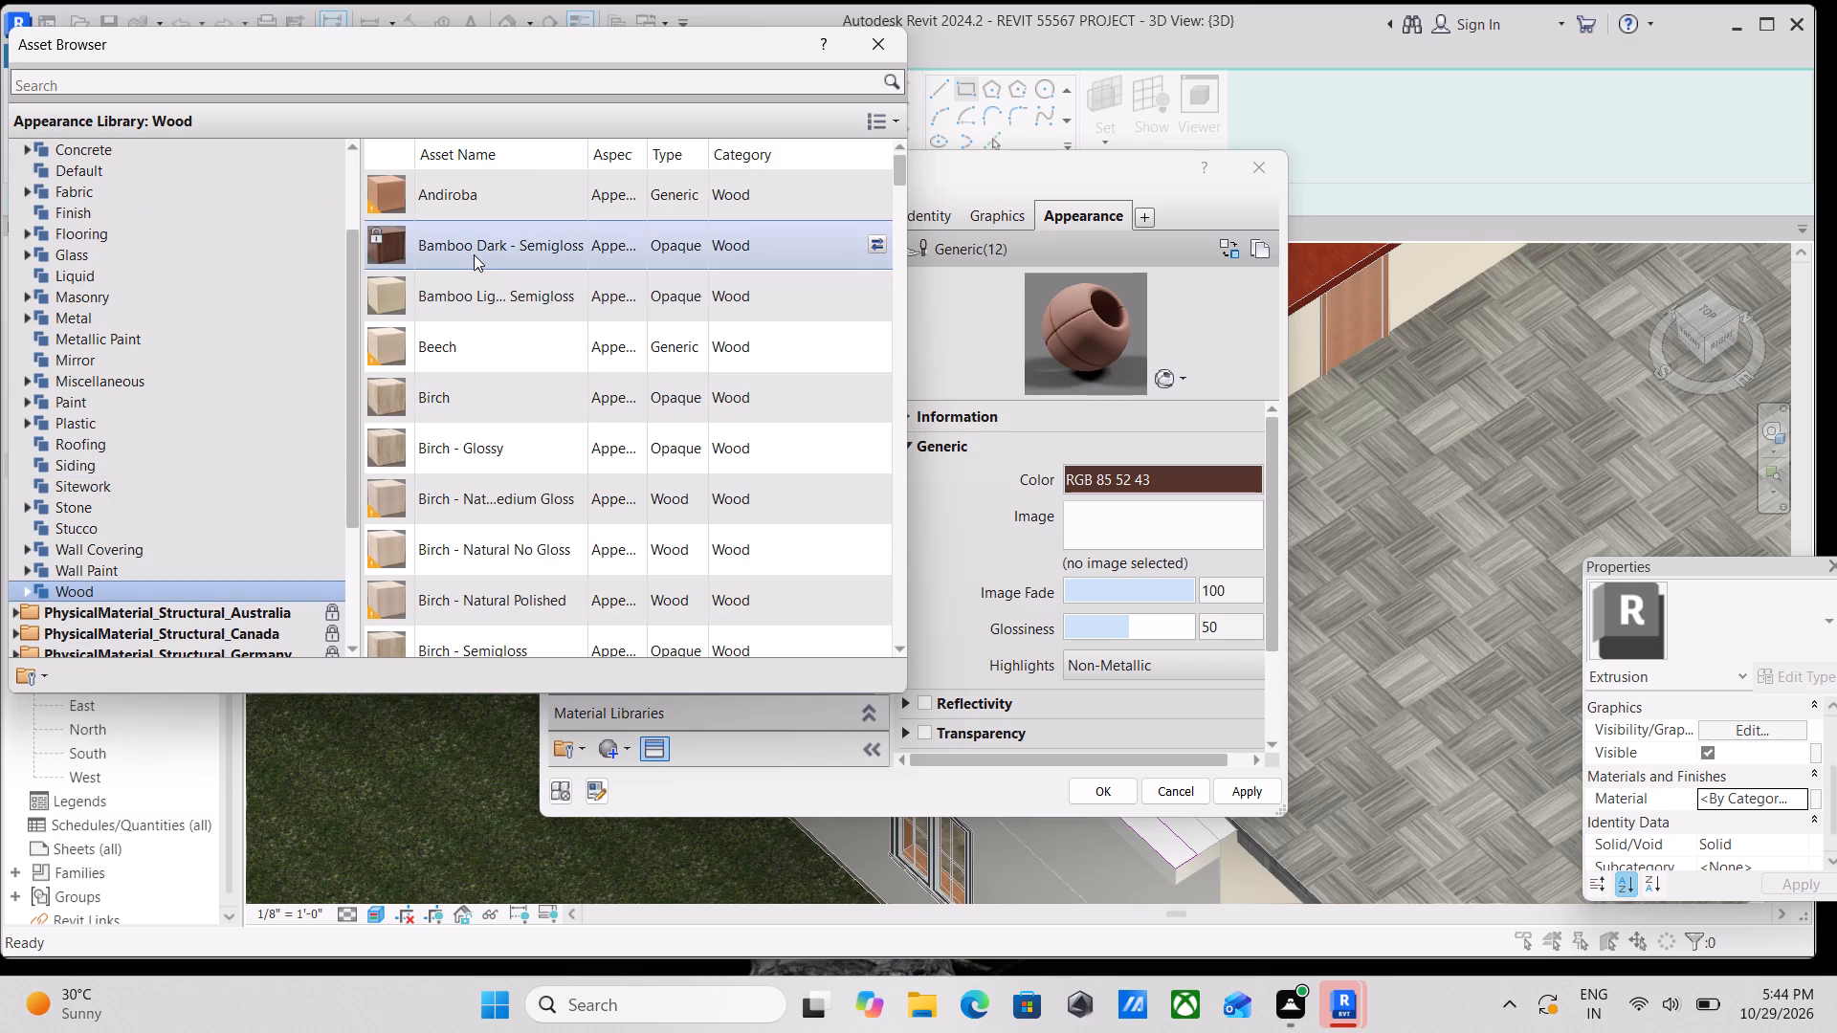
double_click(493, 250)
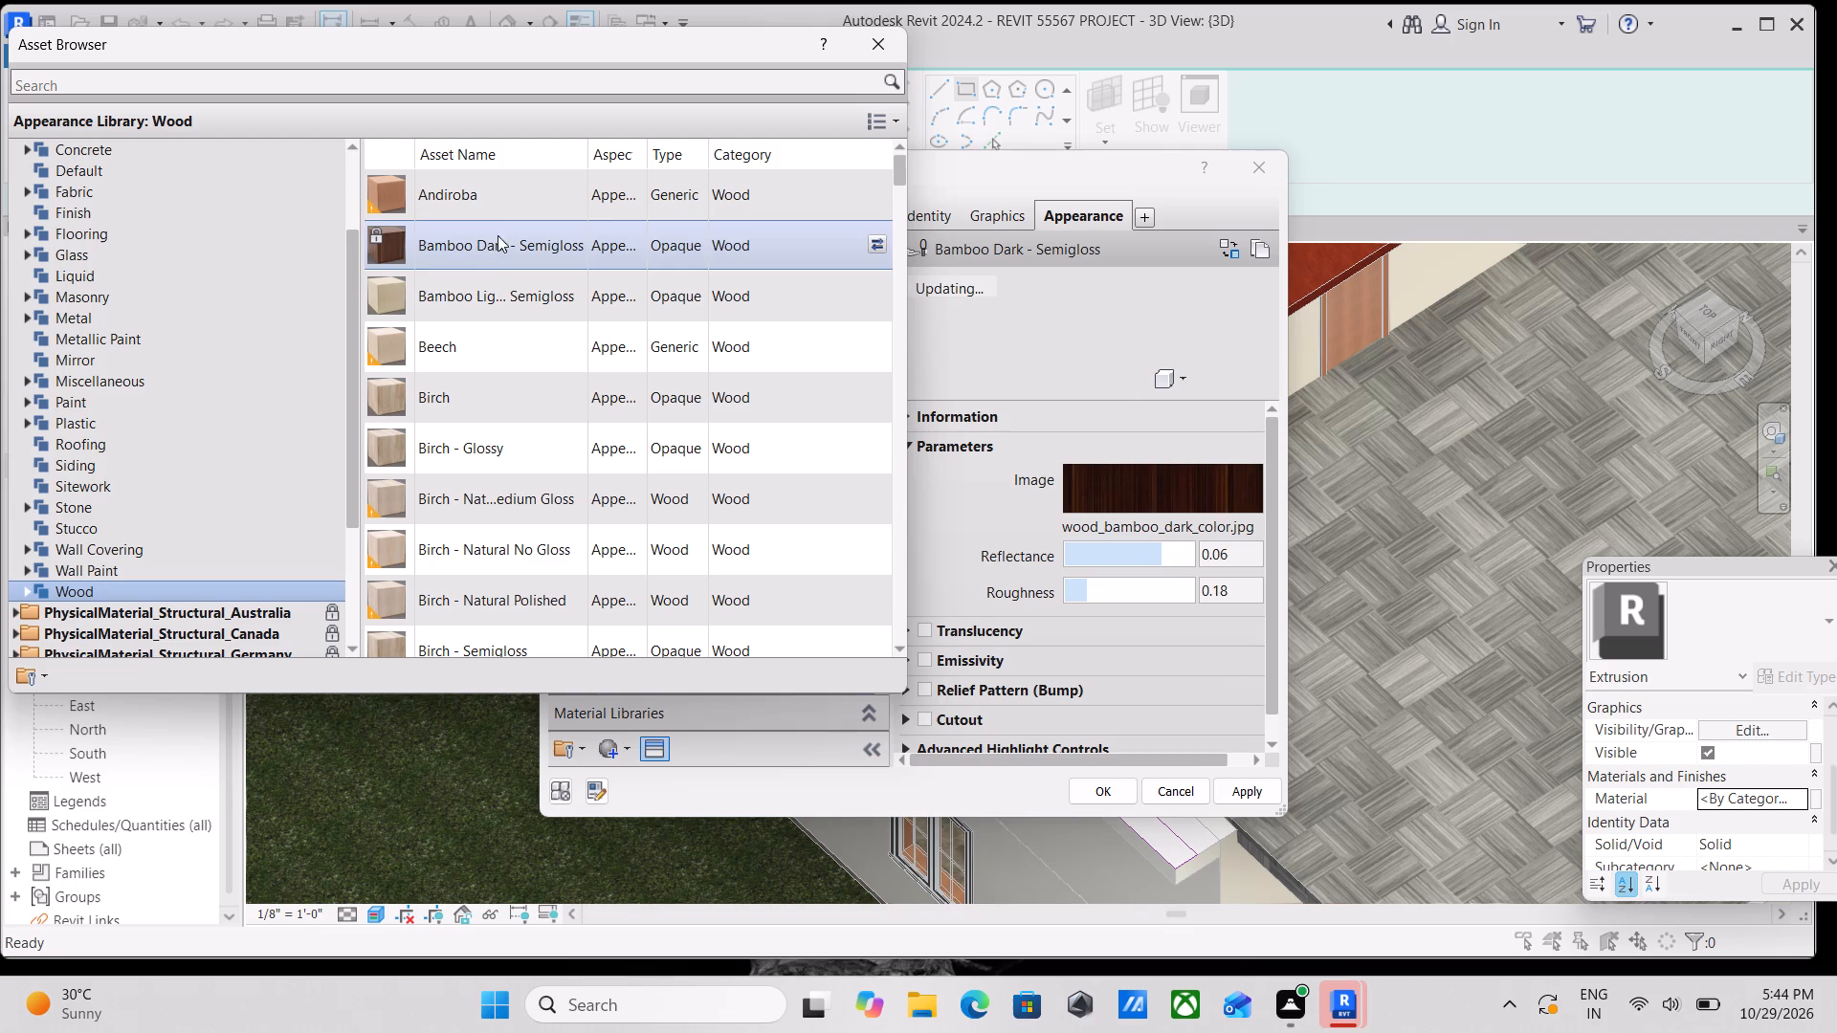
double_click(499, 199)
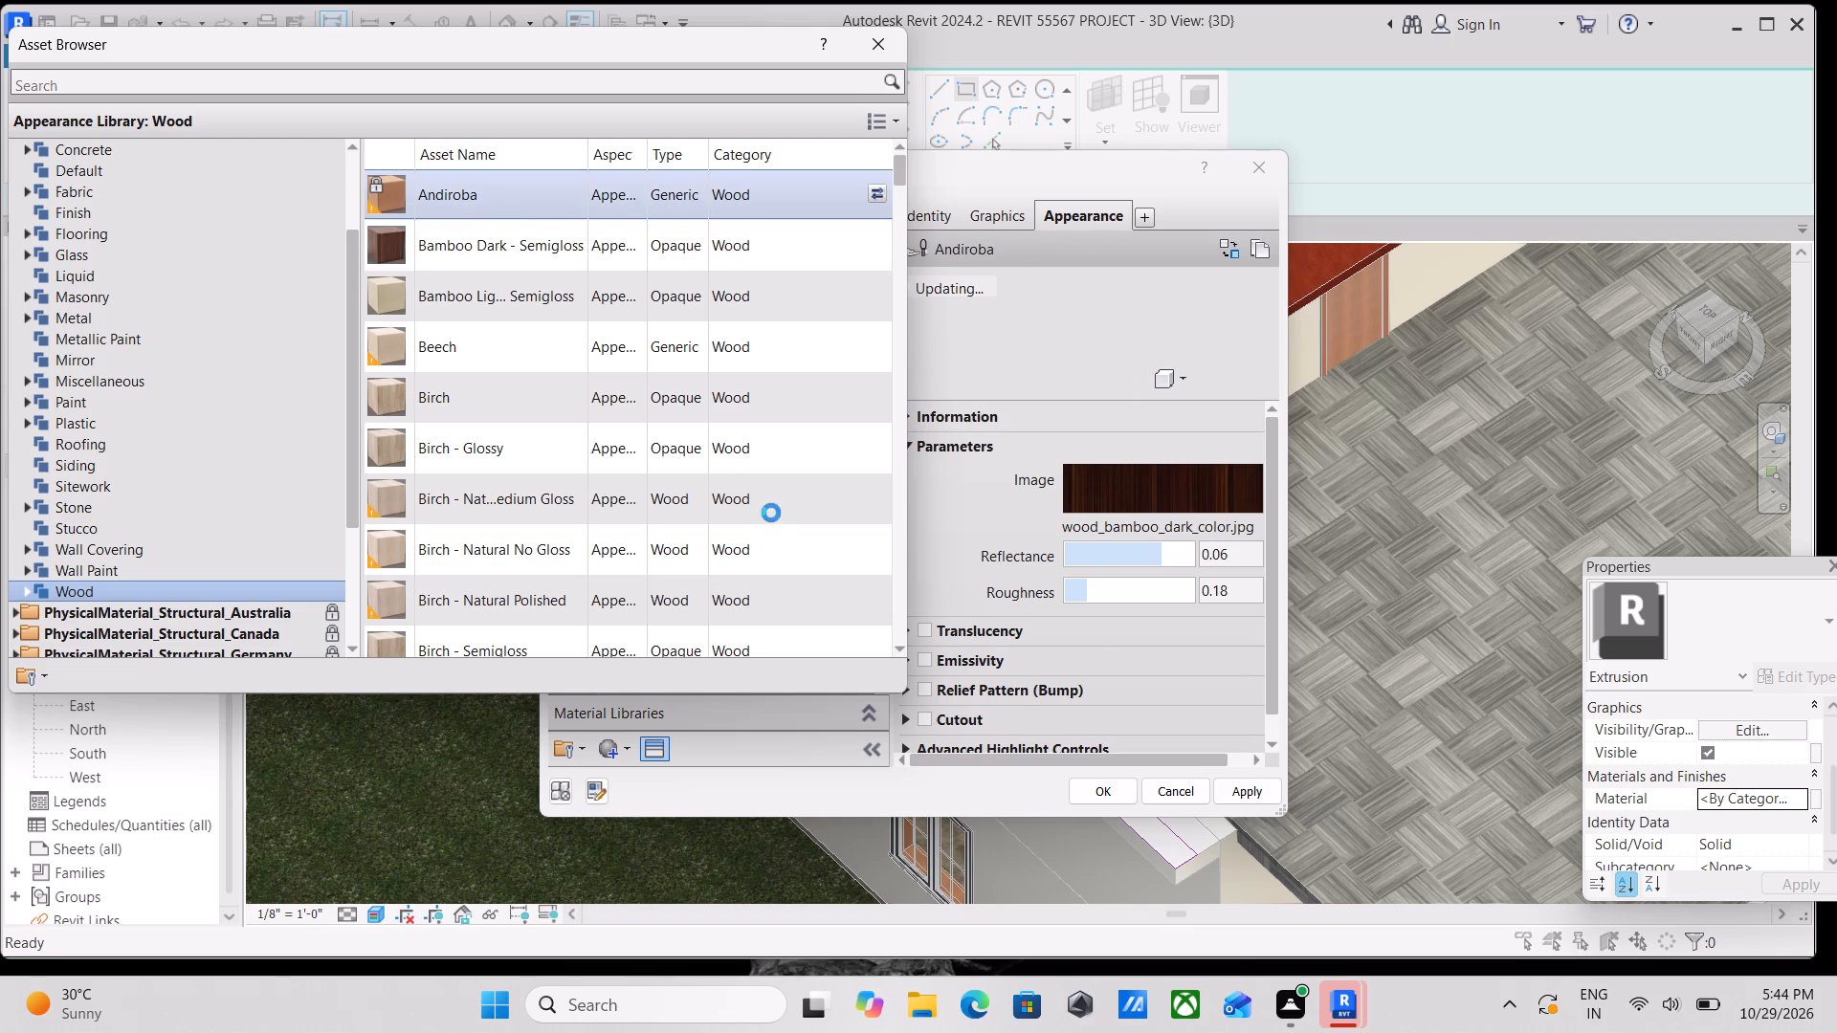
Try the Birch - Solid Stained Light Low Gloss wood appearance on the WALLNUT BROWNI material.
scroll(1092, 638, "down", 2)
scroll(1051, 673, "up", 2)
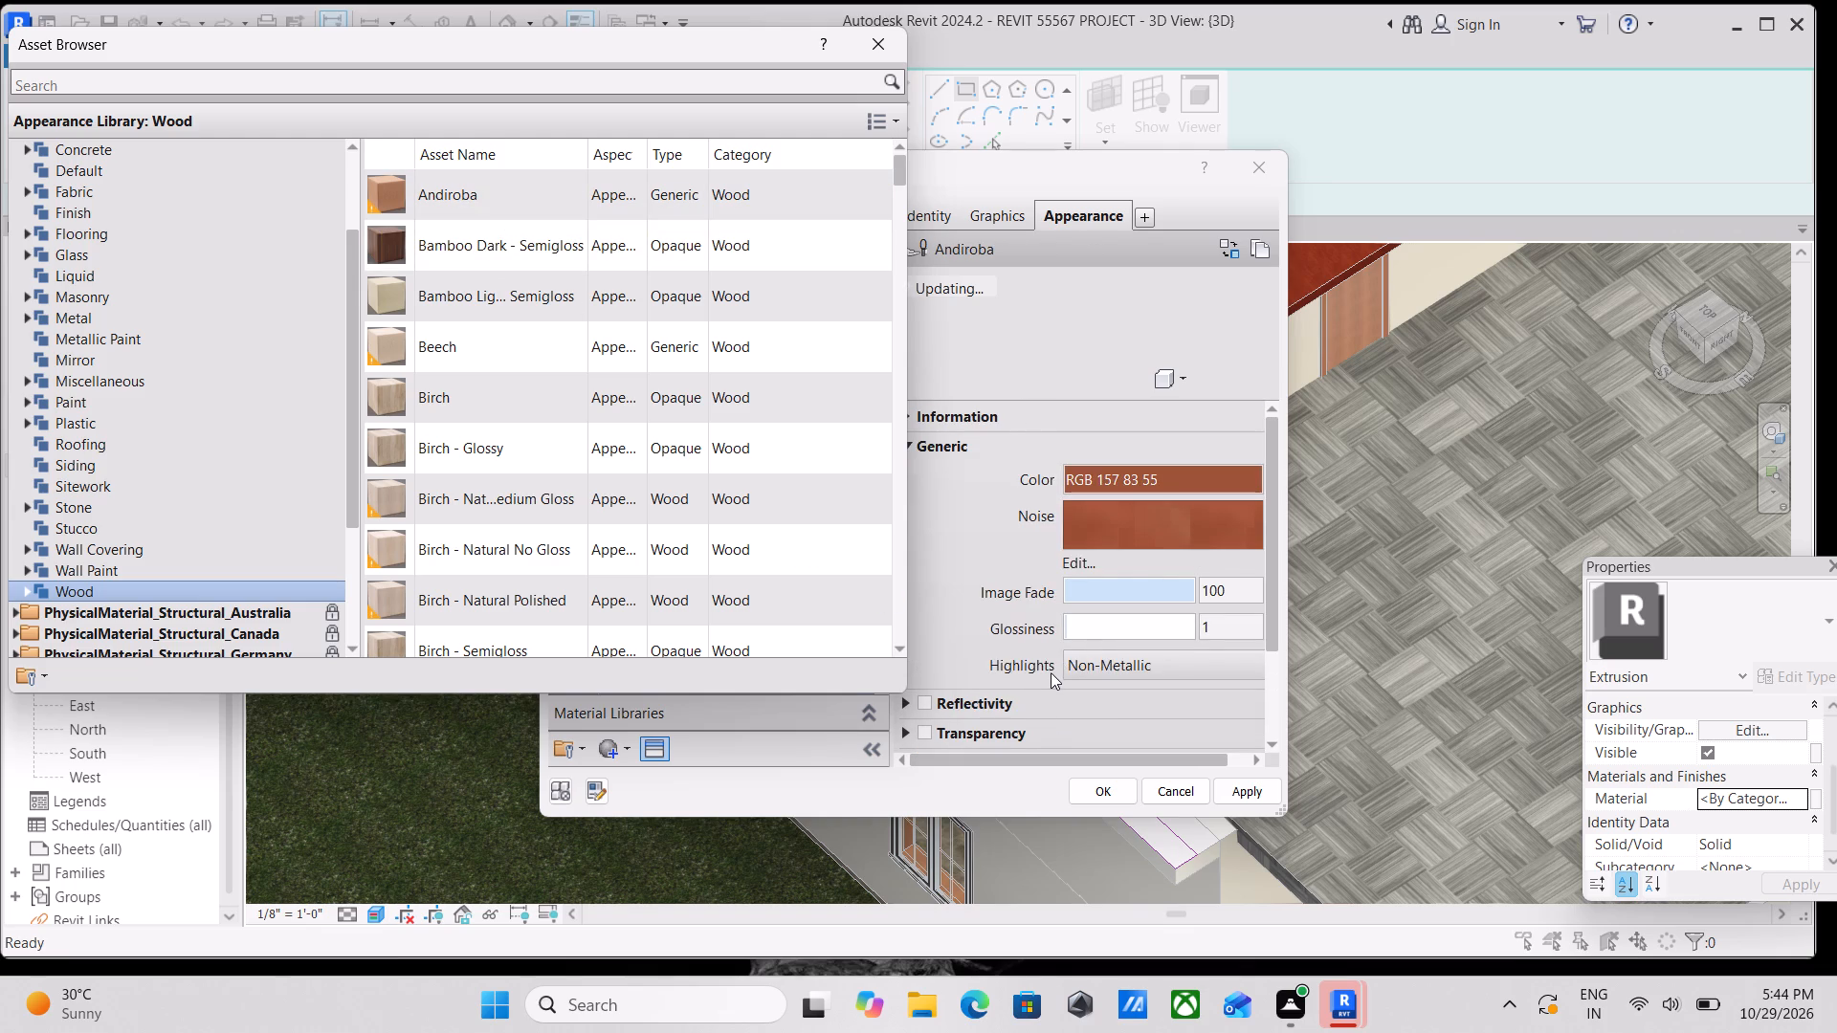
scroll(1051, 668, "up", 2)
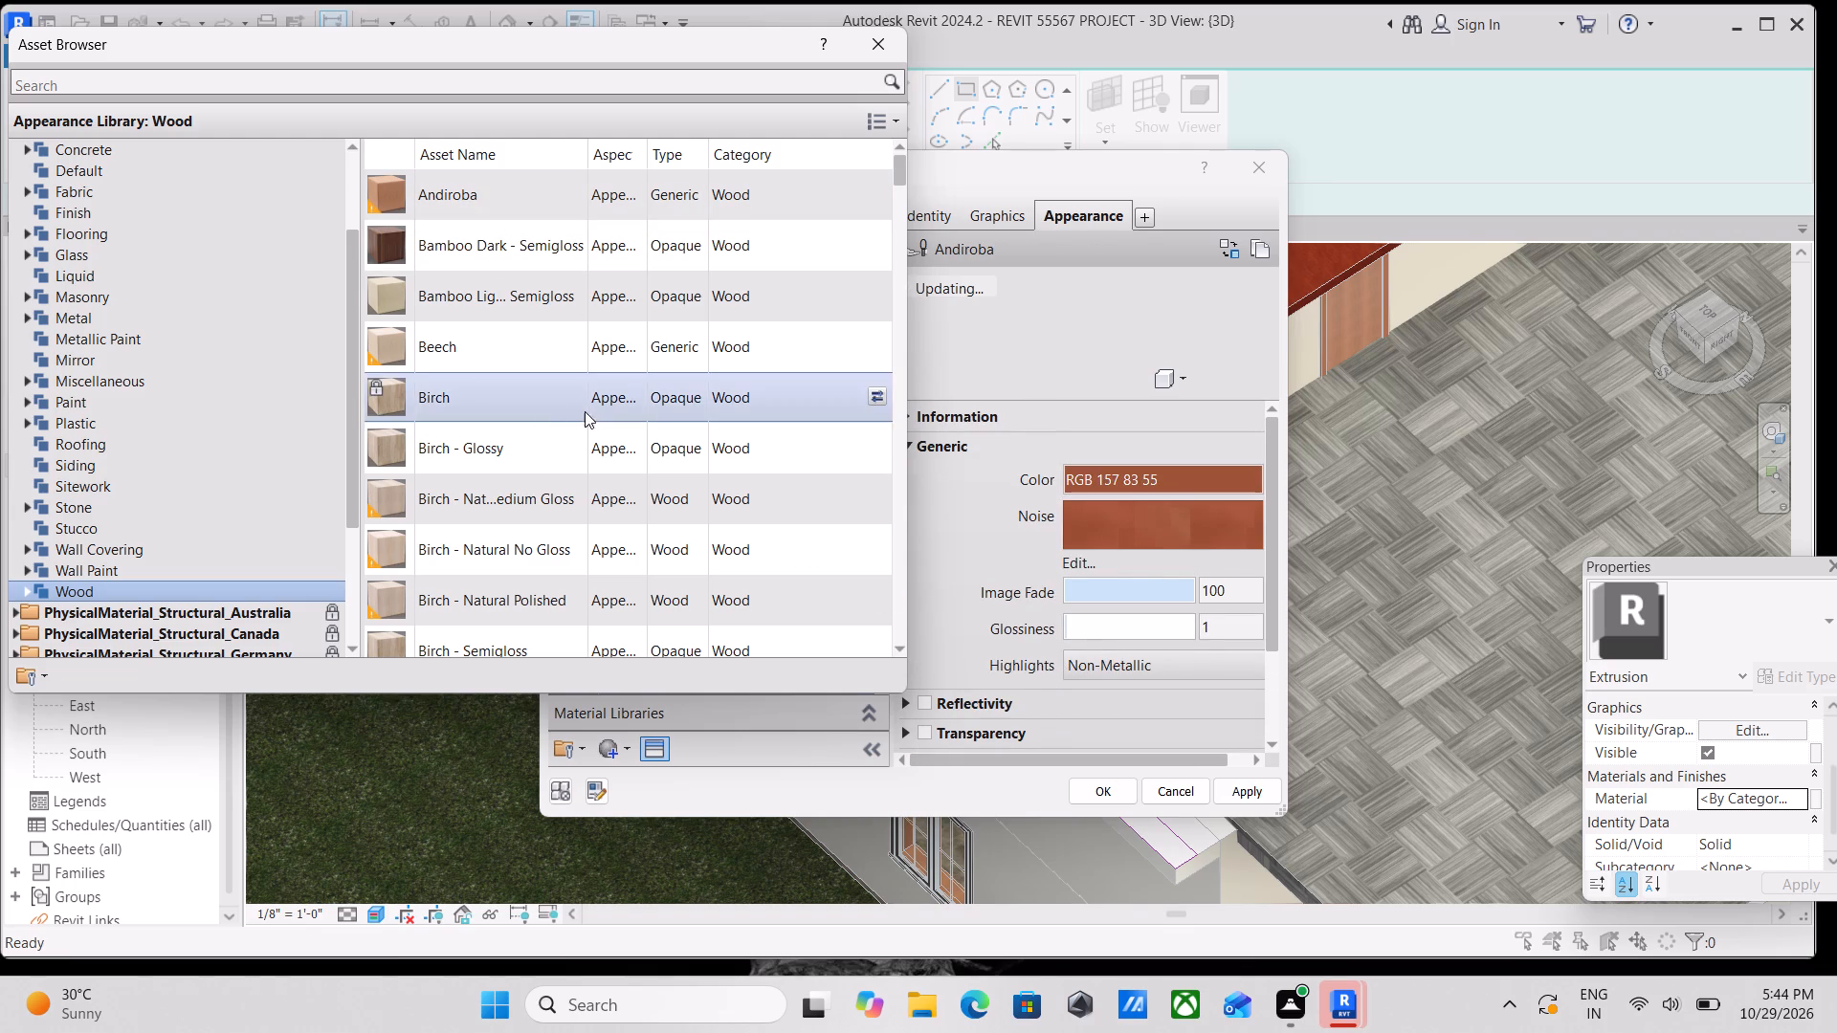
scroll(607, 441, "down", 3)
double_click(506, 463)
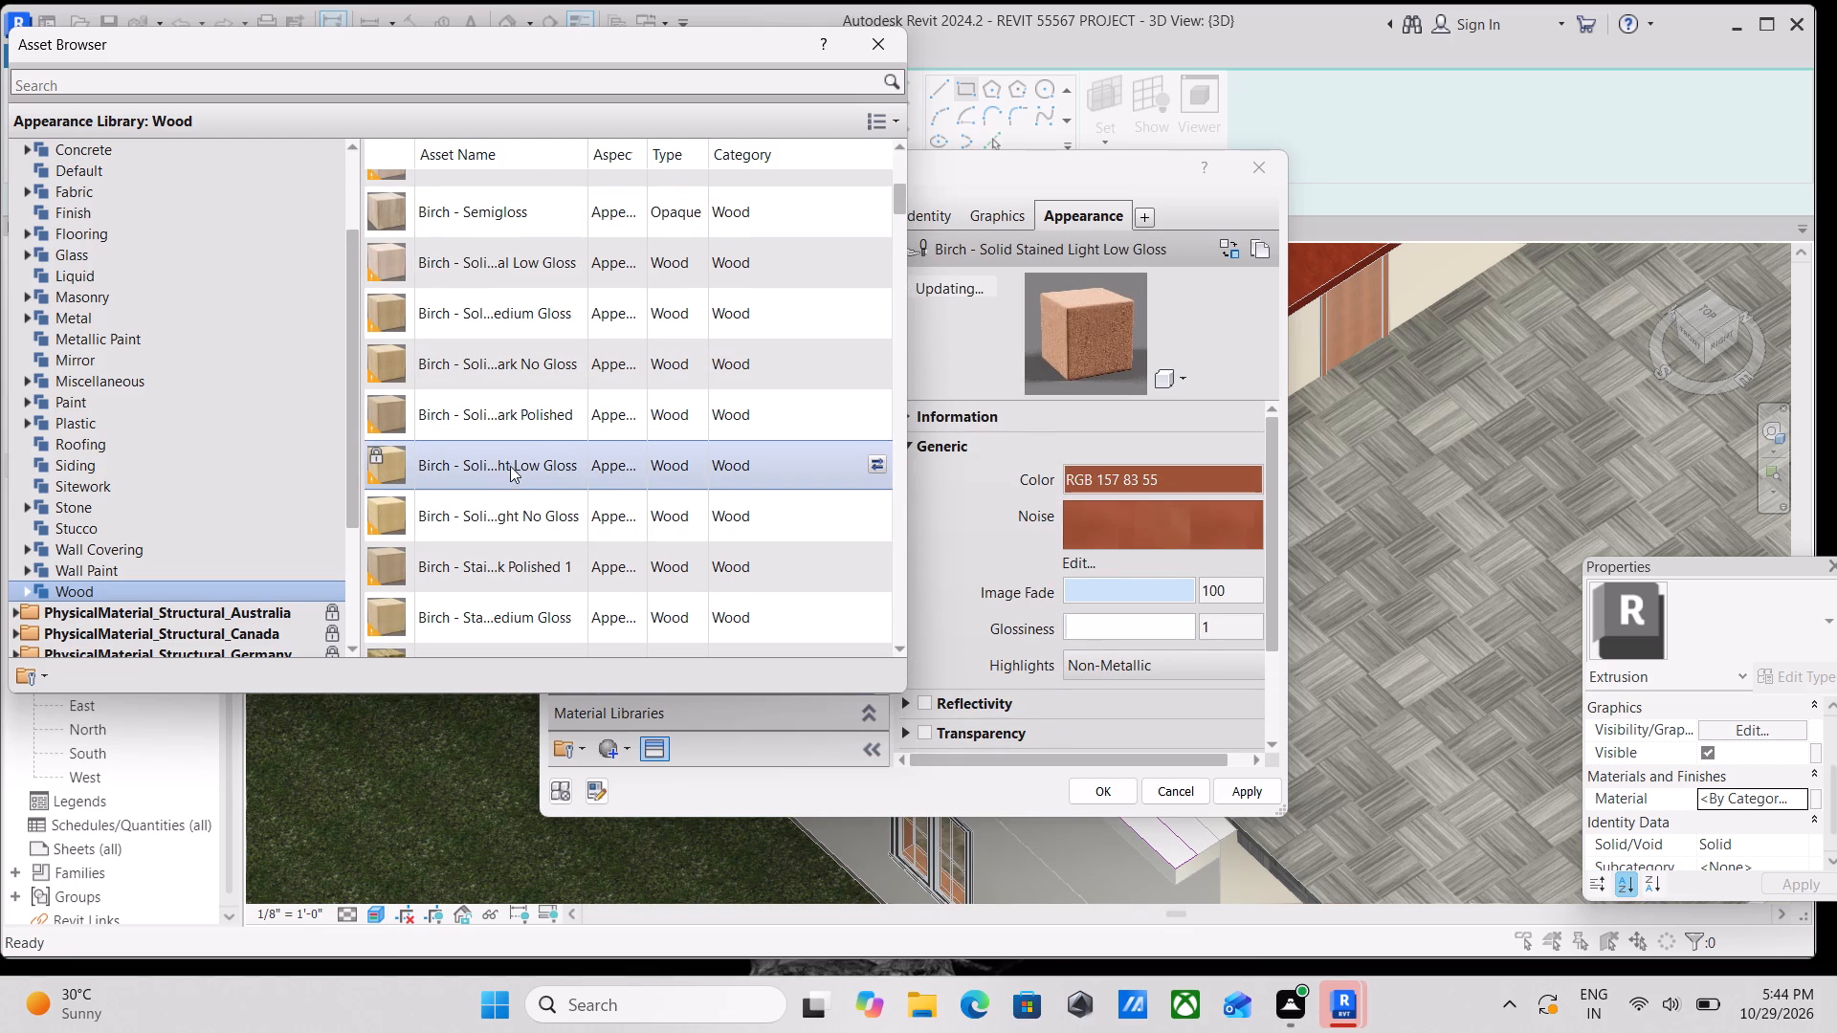
Find the red oak assets in the Wood library and apply Red Oak - Natural No Gloss as the material's appearance.
scroll(514, 474, "down", 3)
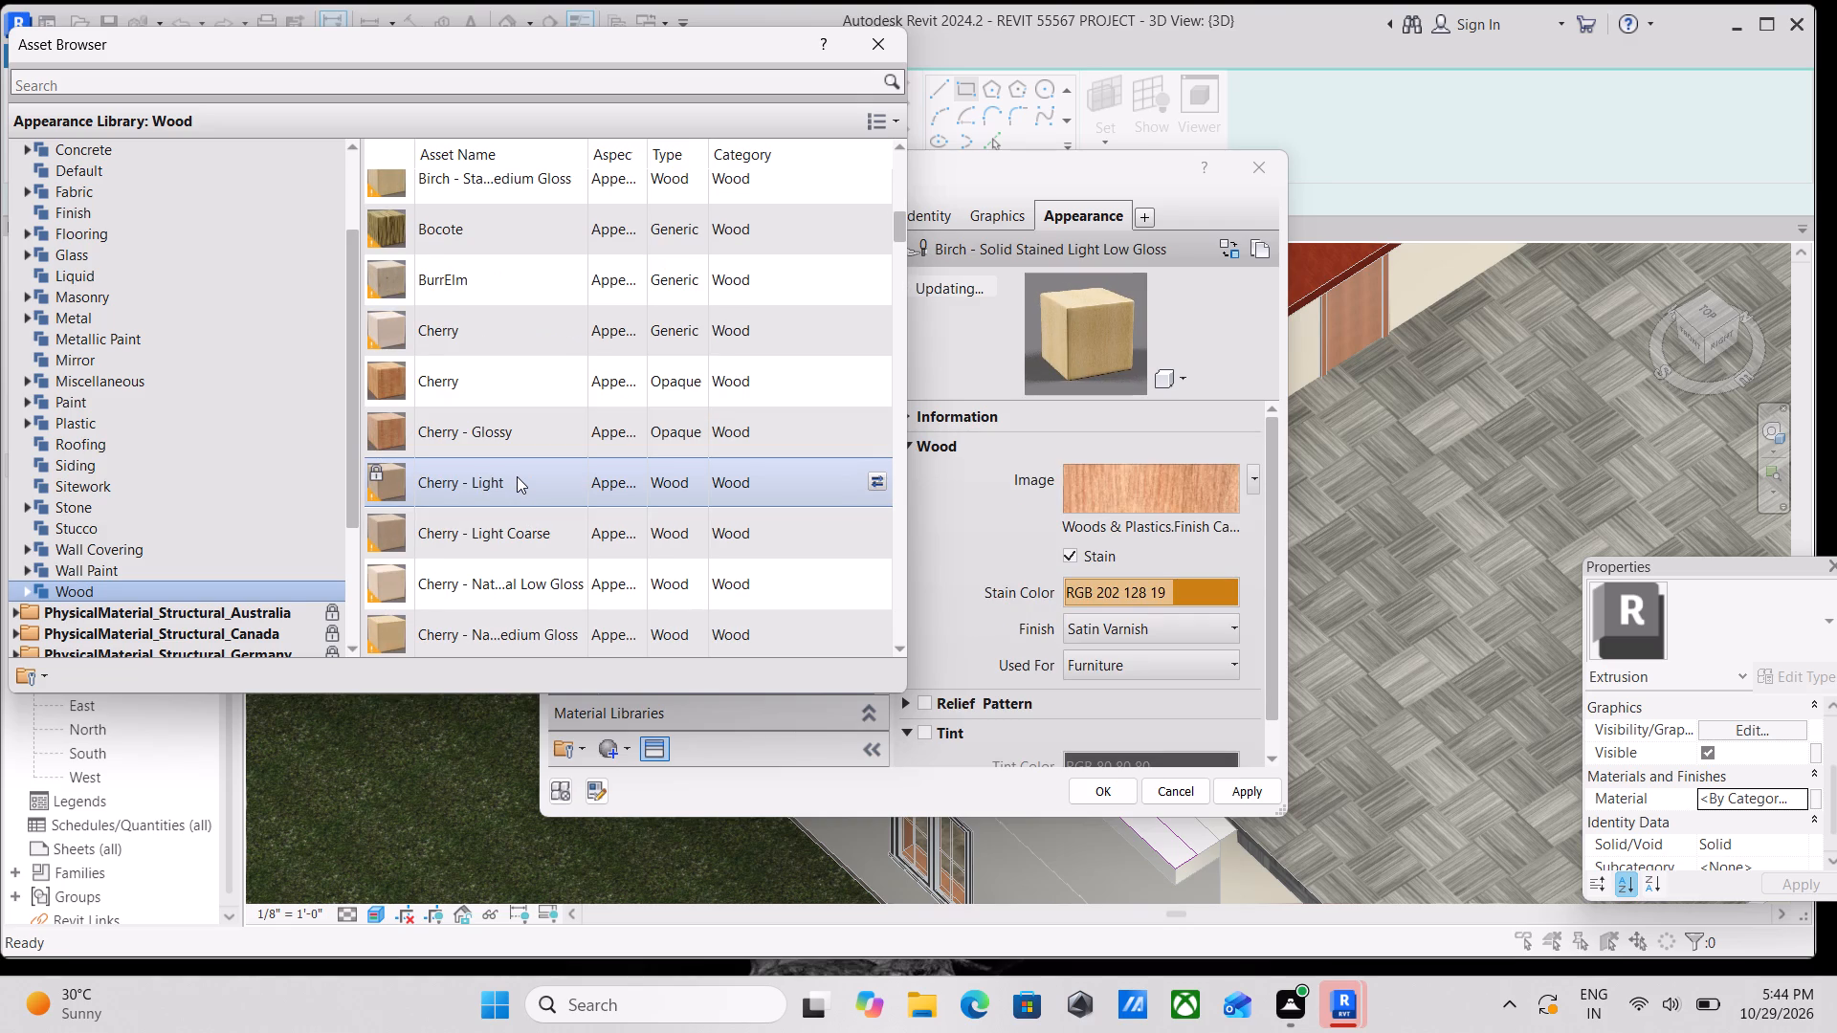
scroll(505, 511, "down", 1)
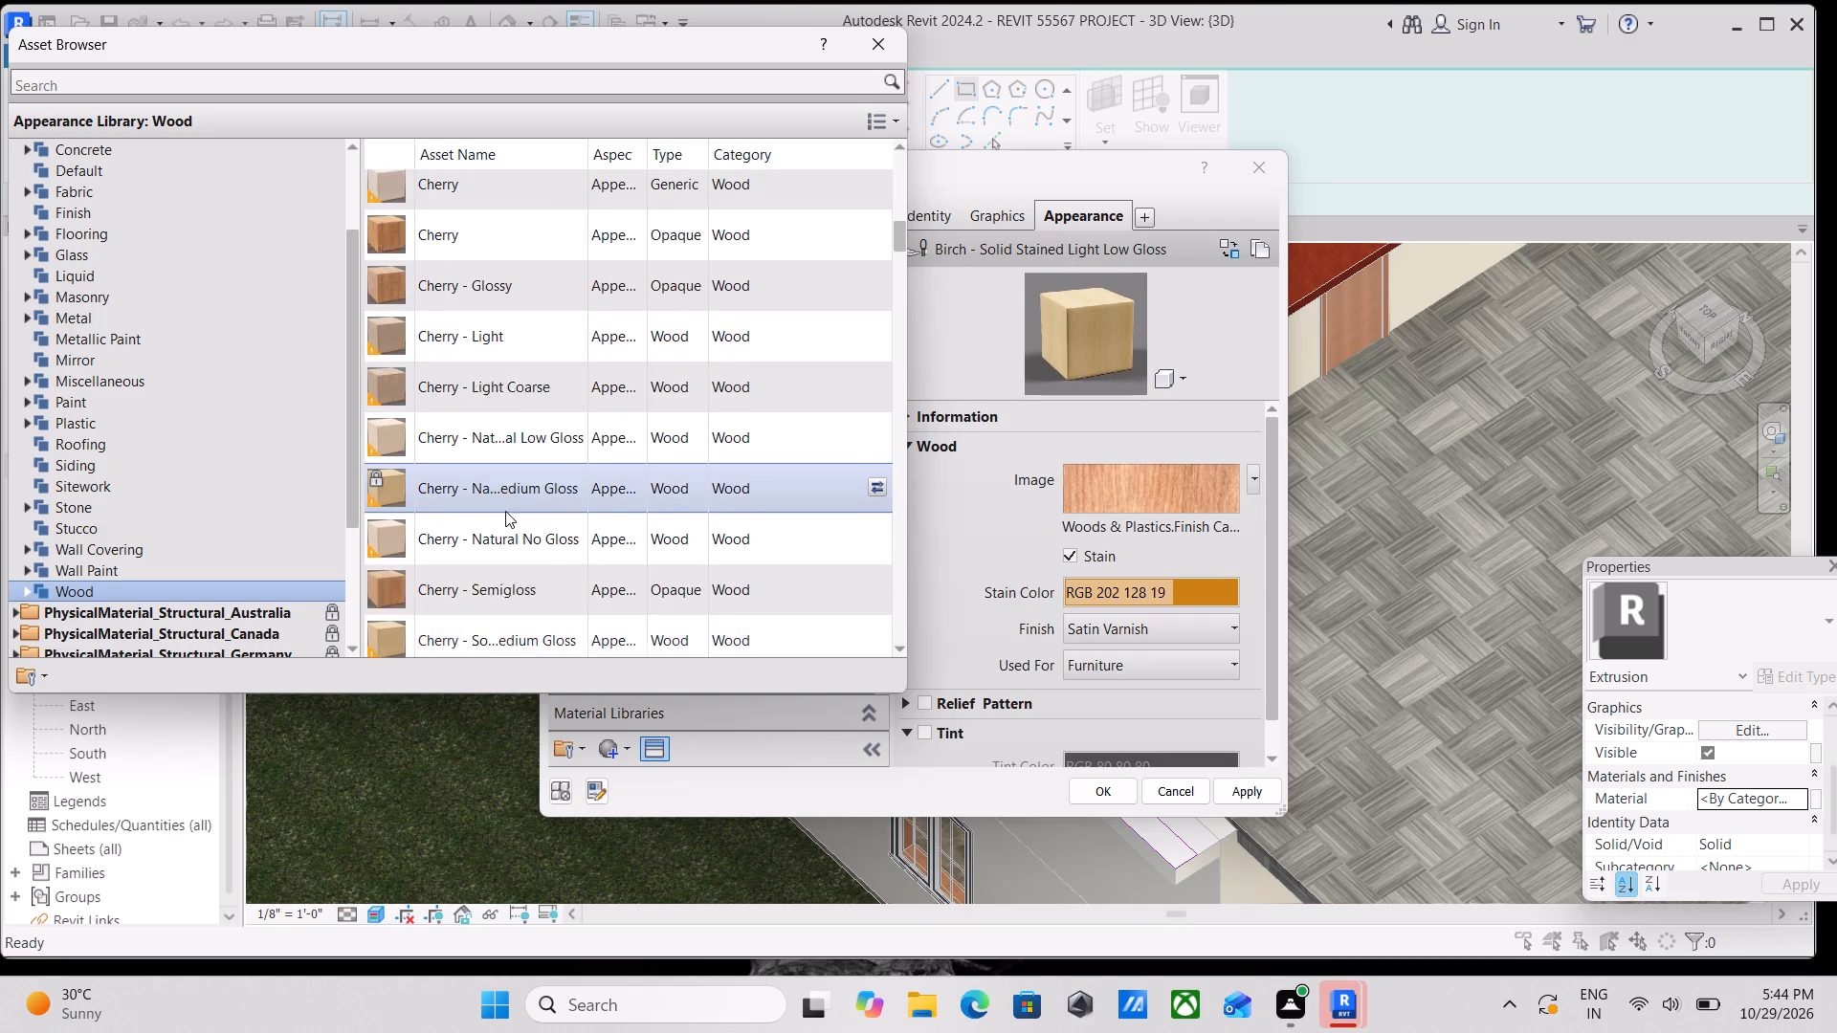
scroll(505, 511, "down", 6)
scroll(503, 395, "down", 2)
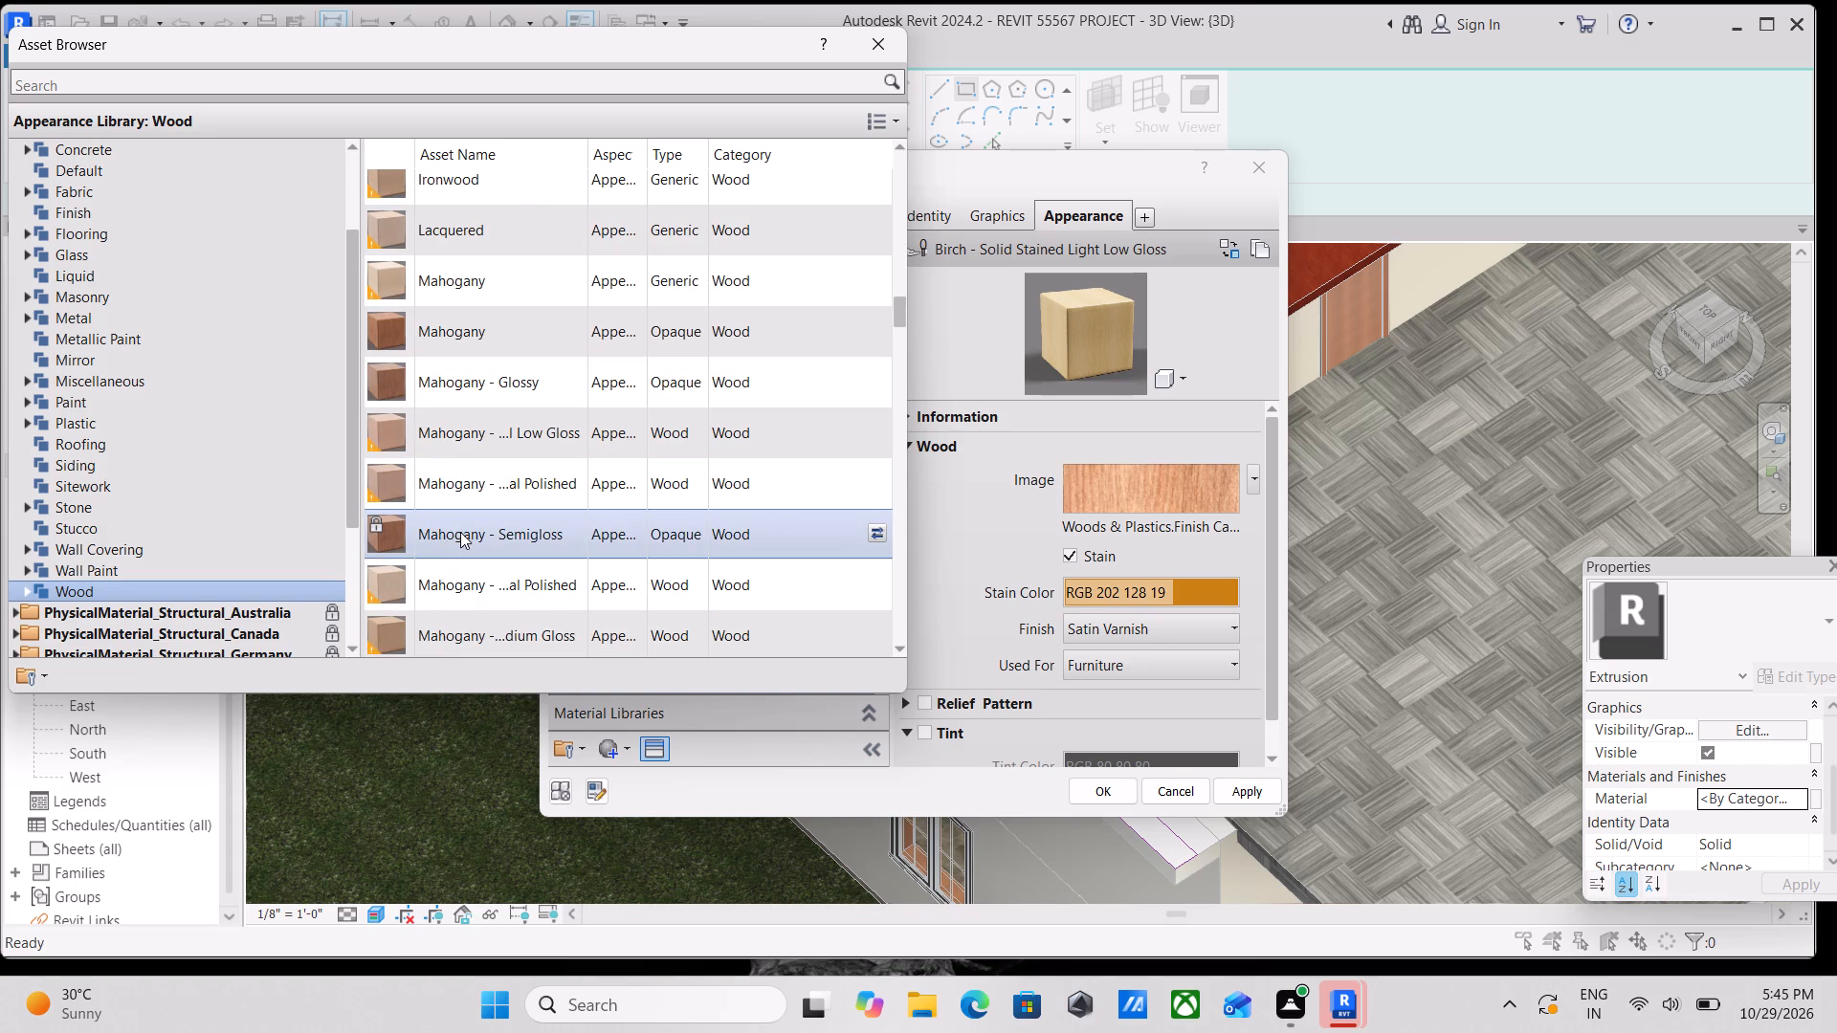
scroll(461, 532, "down", 2)
scroll(461, 532, "up", 3)
scroll(553, 574, "down", 7)
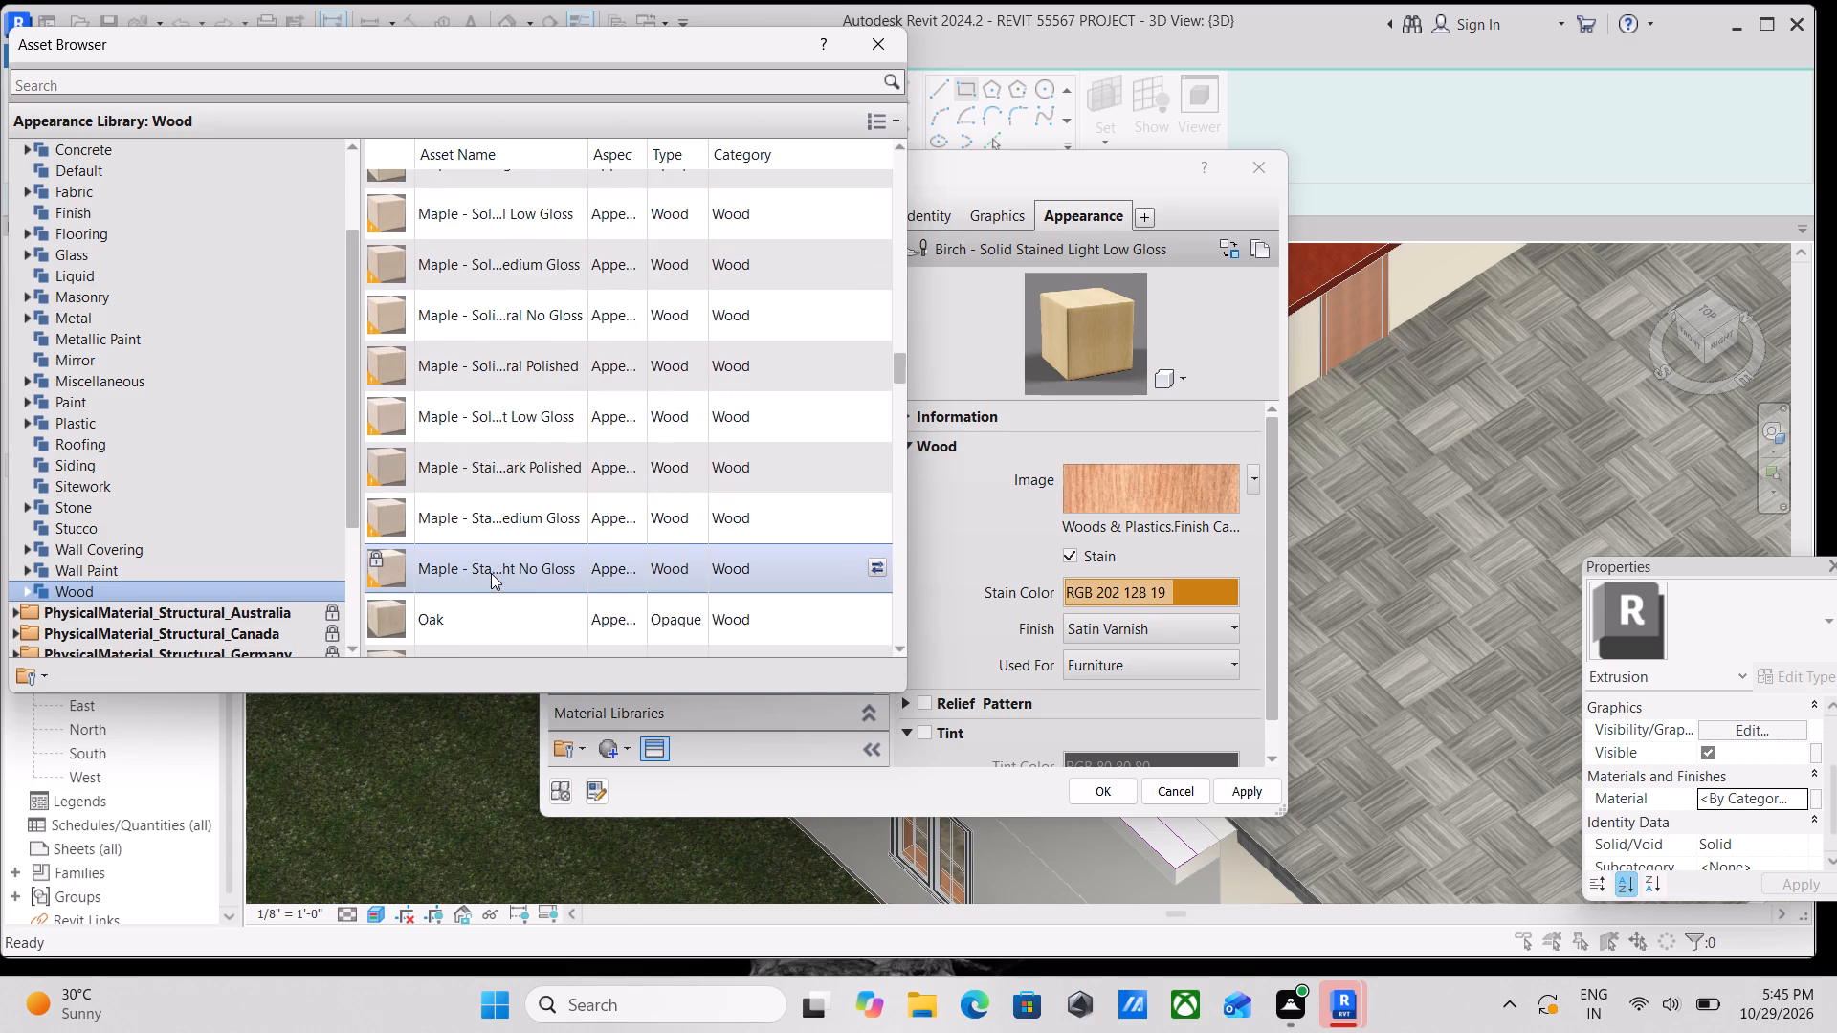
scroll(491, 573, "down", 8)
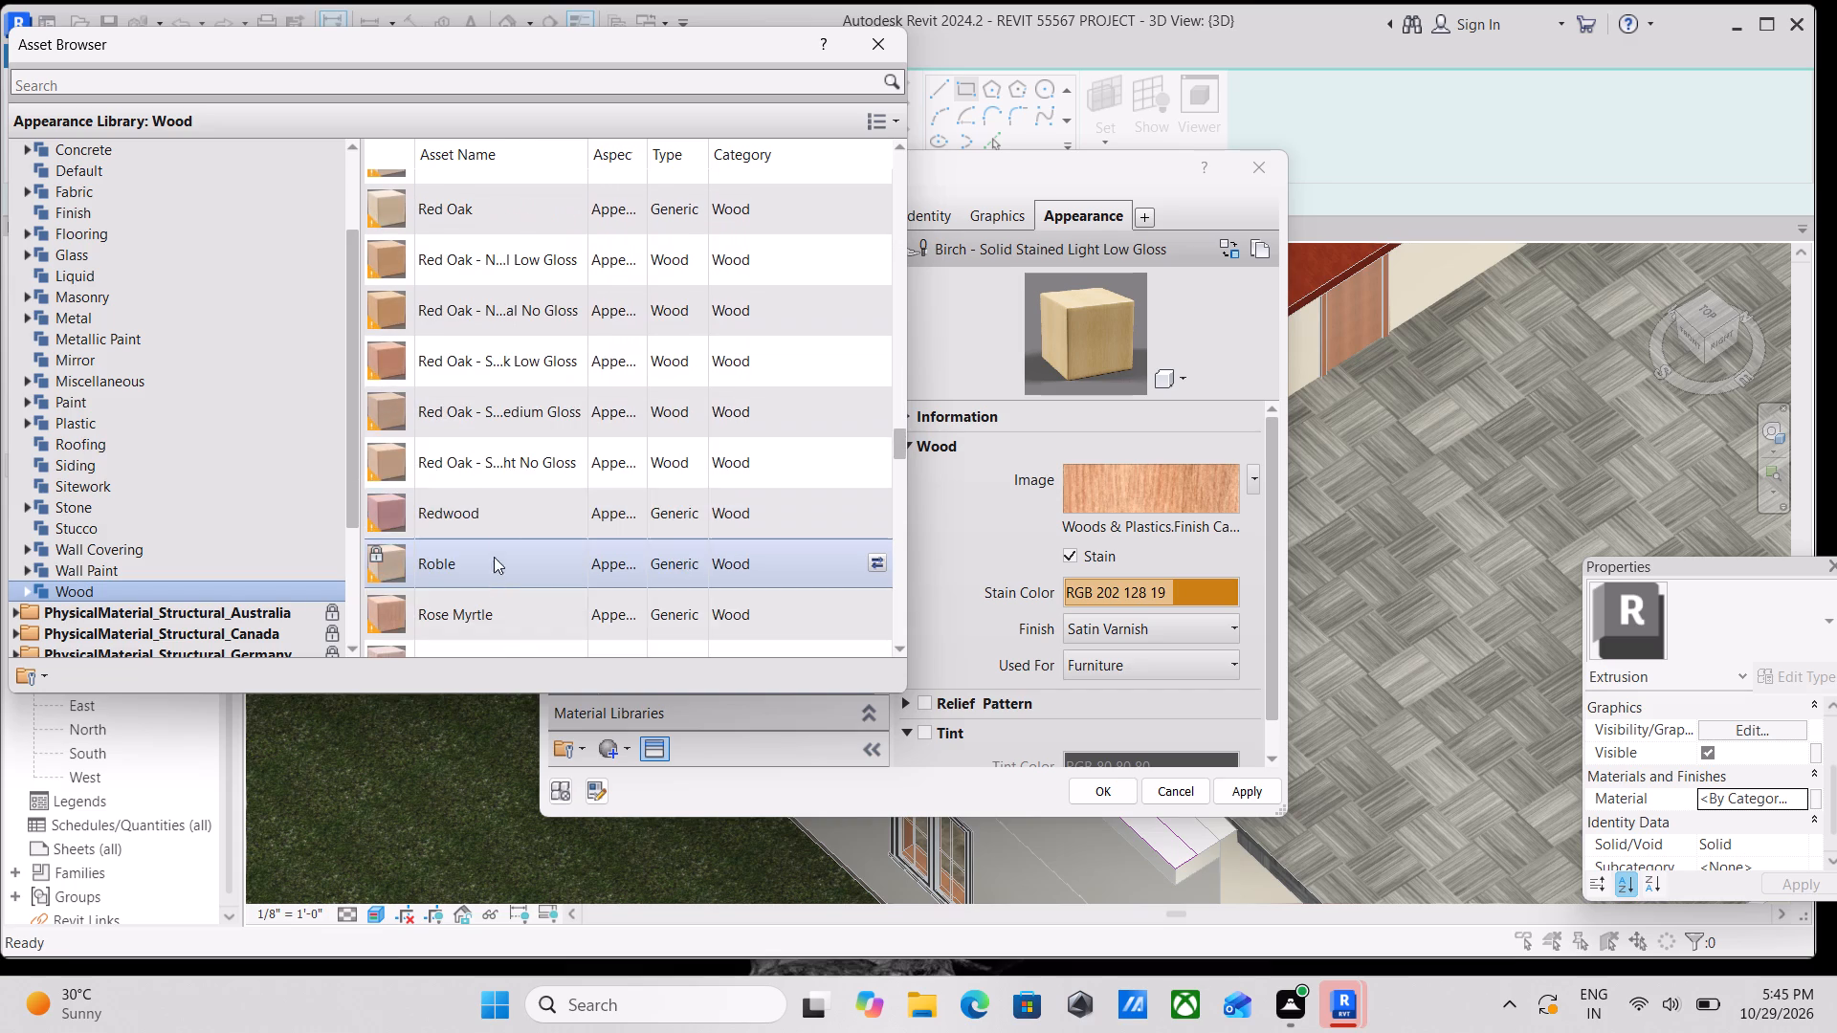
scroll(490, 500, "up", 2)
double_click(478, 507)
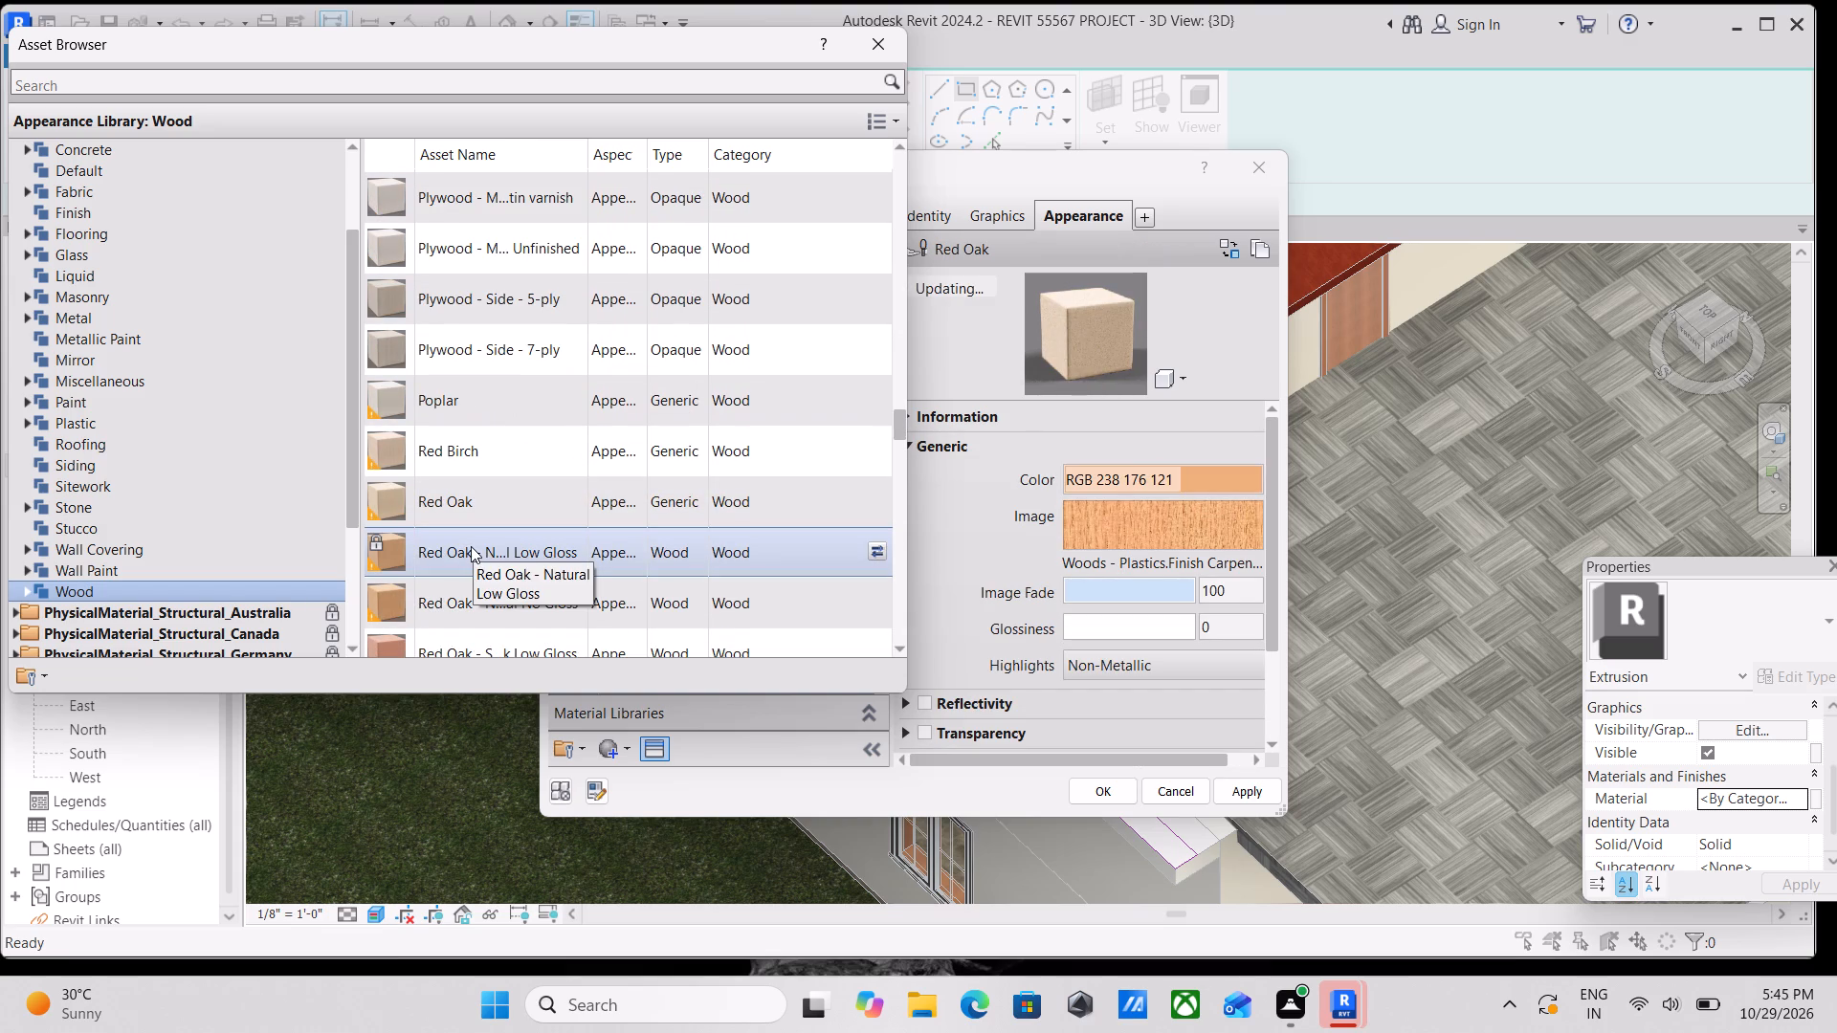
double_click(451, 599)
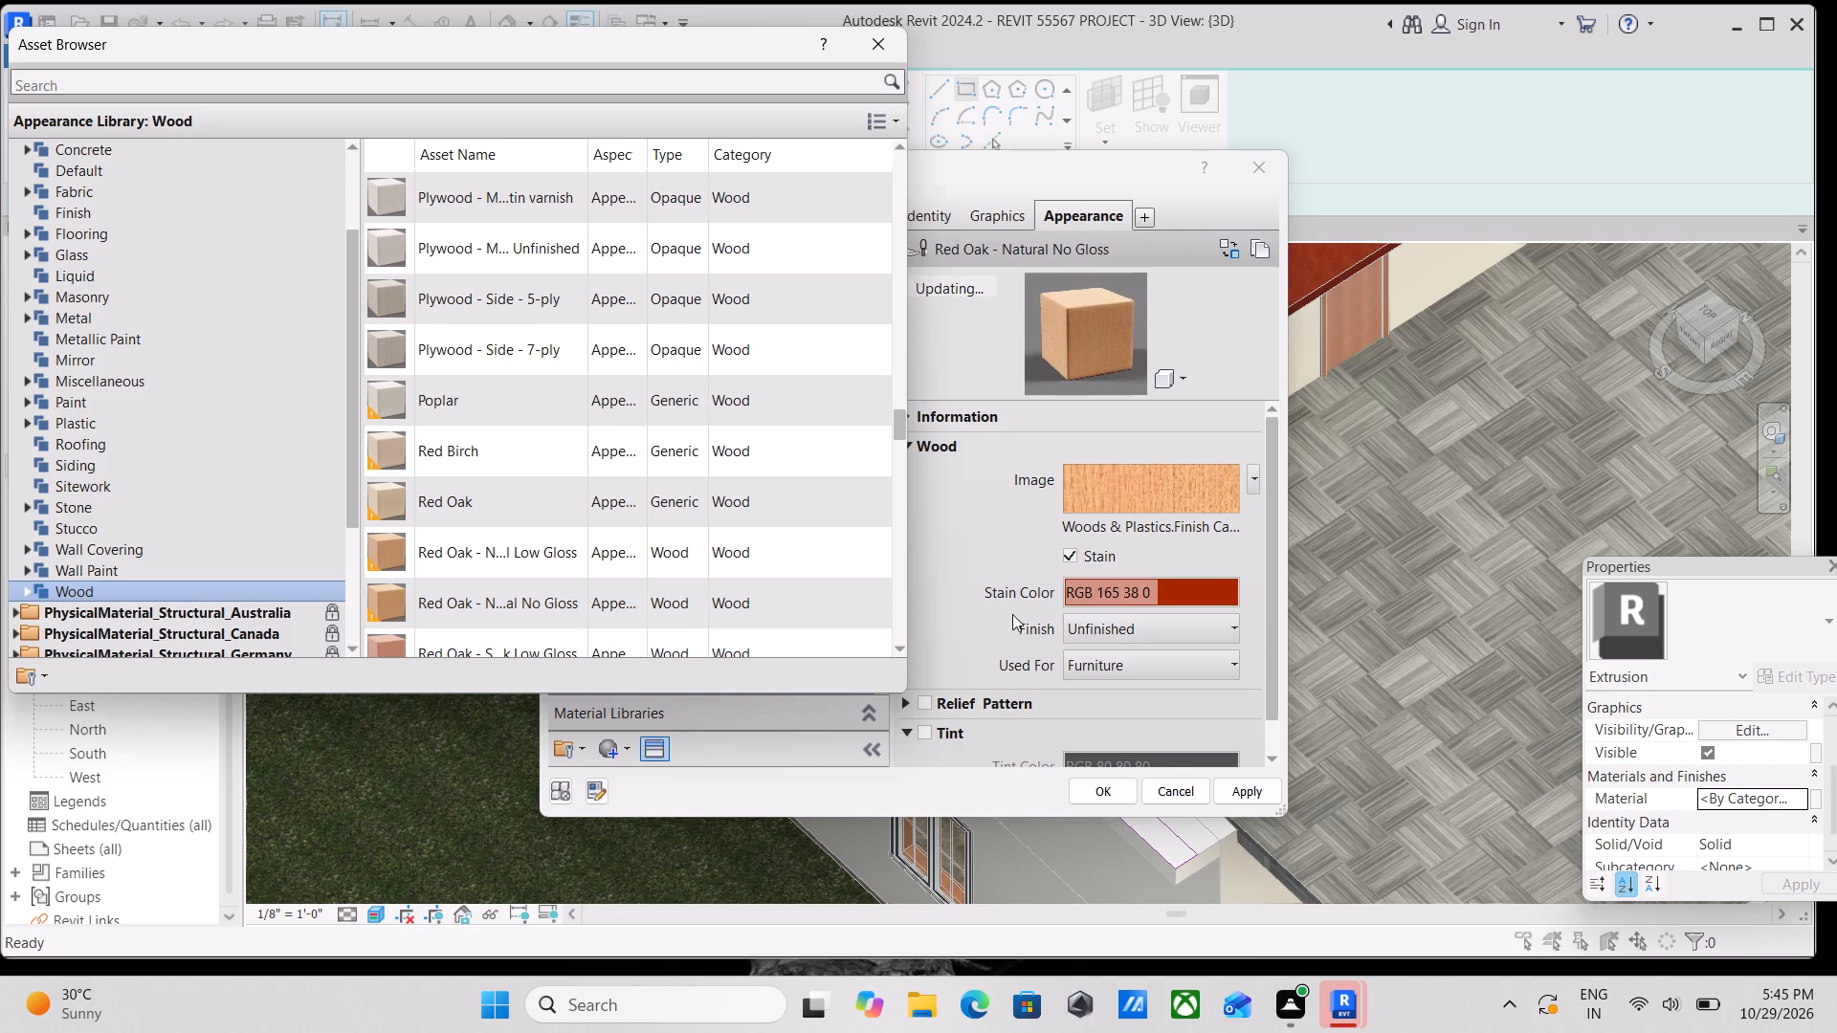
Set the stain color of the Red Oak - Natural No Gloss appearance to RGB 85, 52, 43.
left_click(1089, 592)
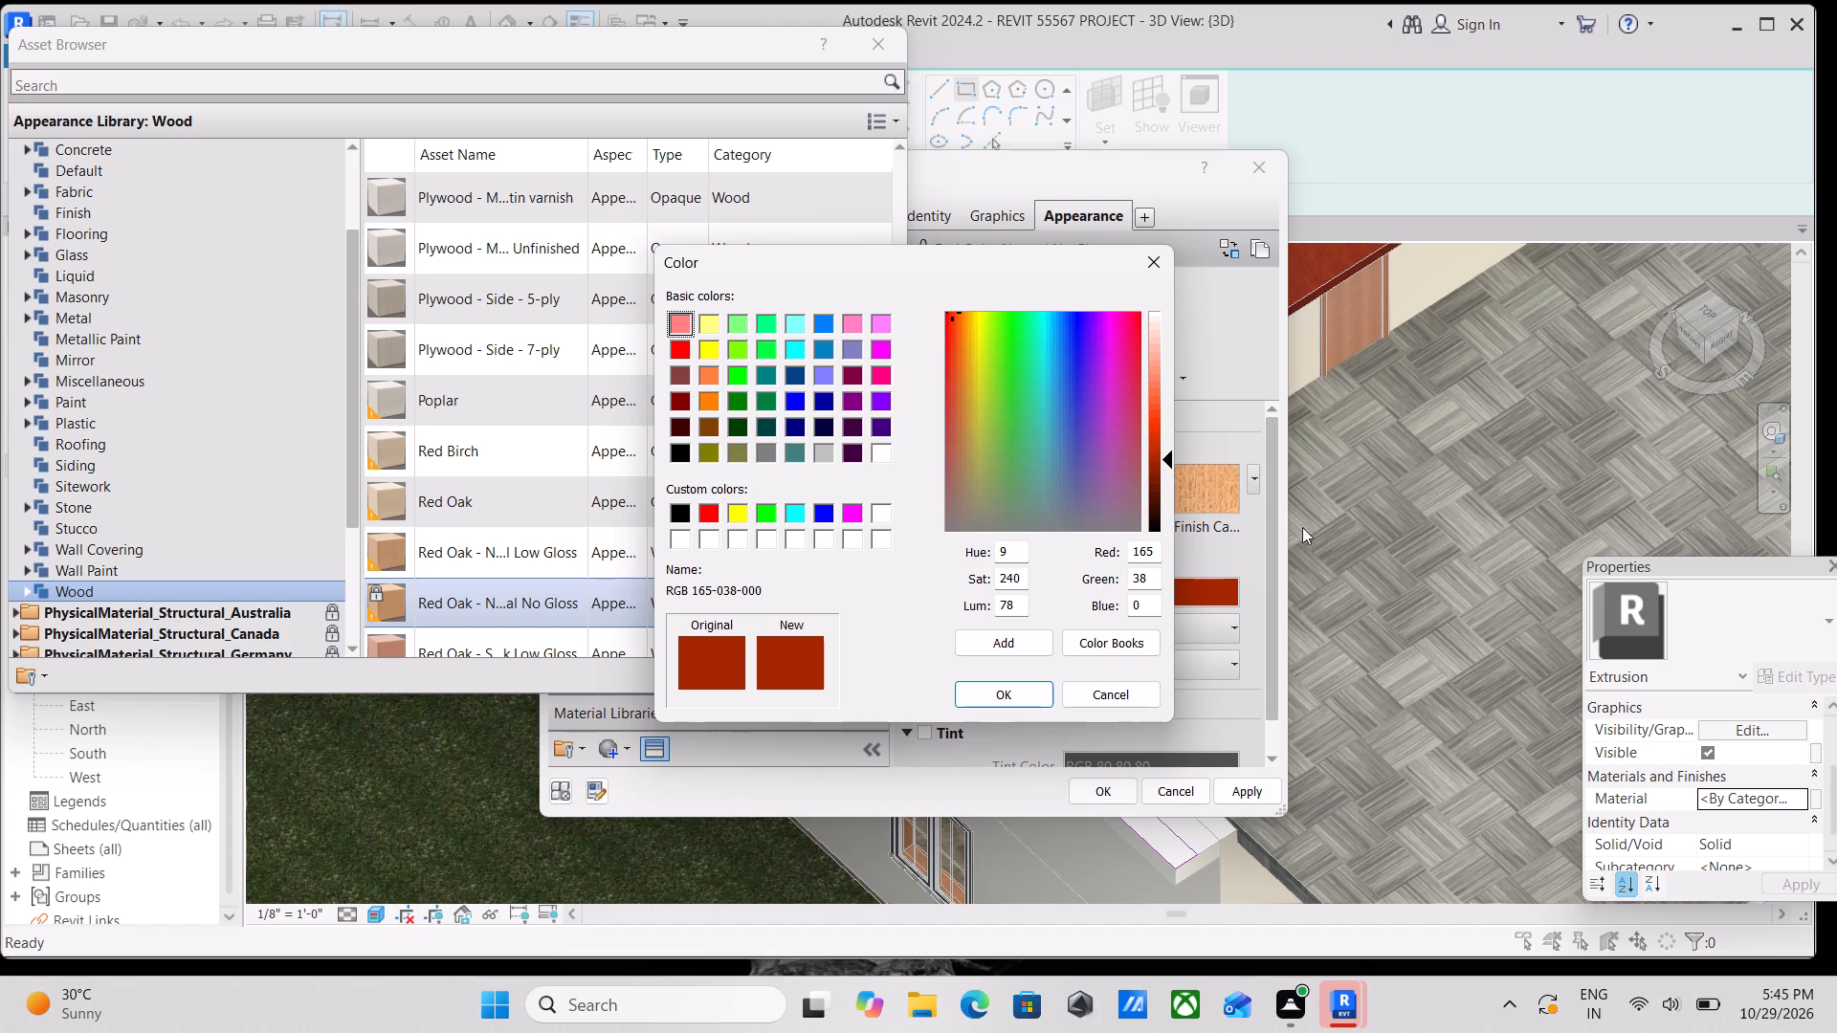
left_click_drag(1159, 549, 1022, 562)
type("85")
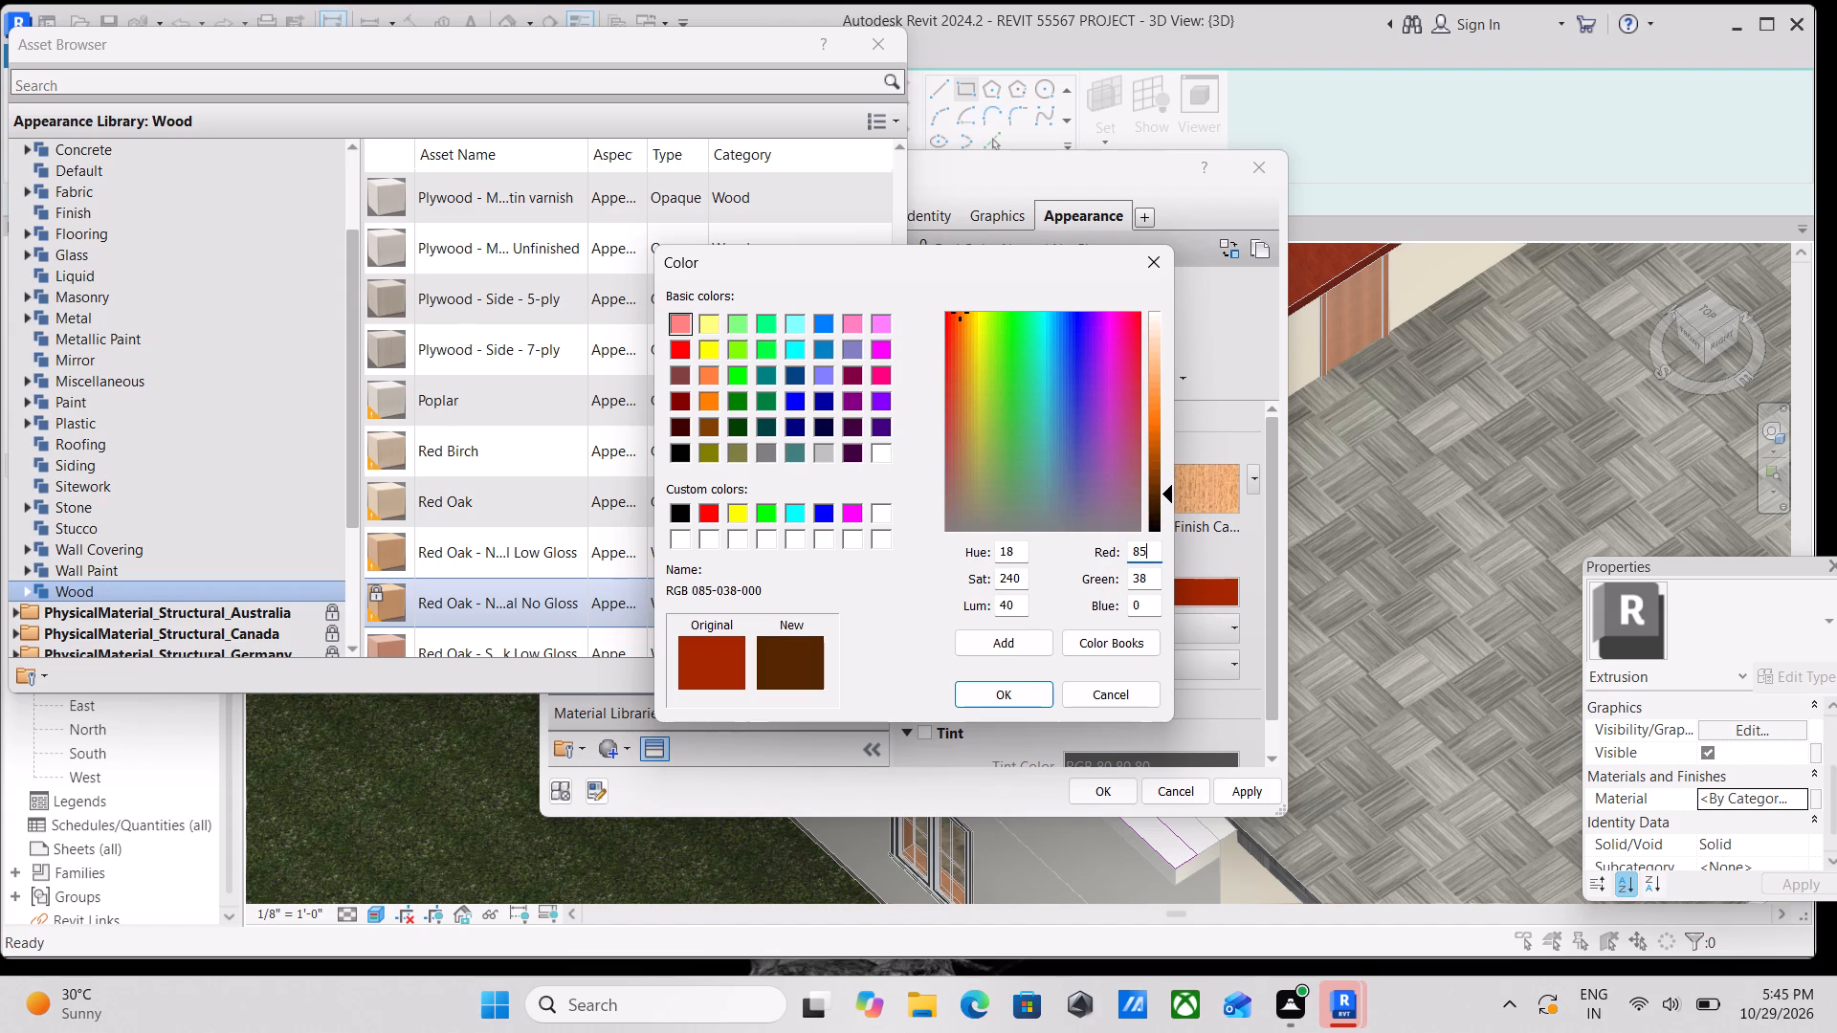
left_click_drag(1152, 581, 910, 573)
key("5")
key("2")
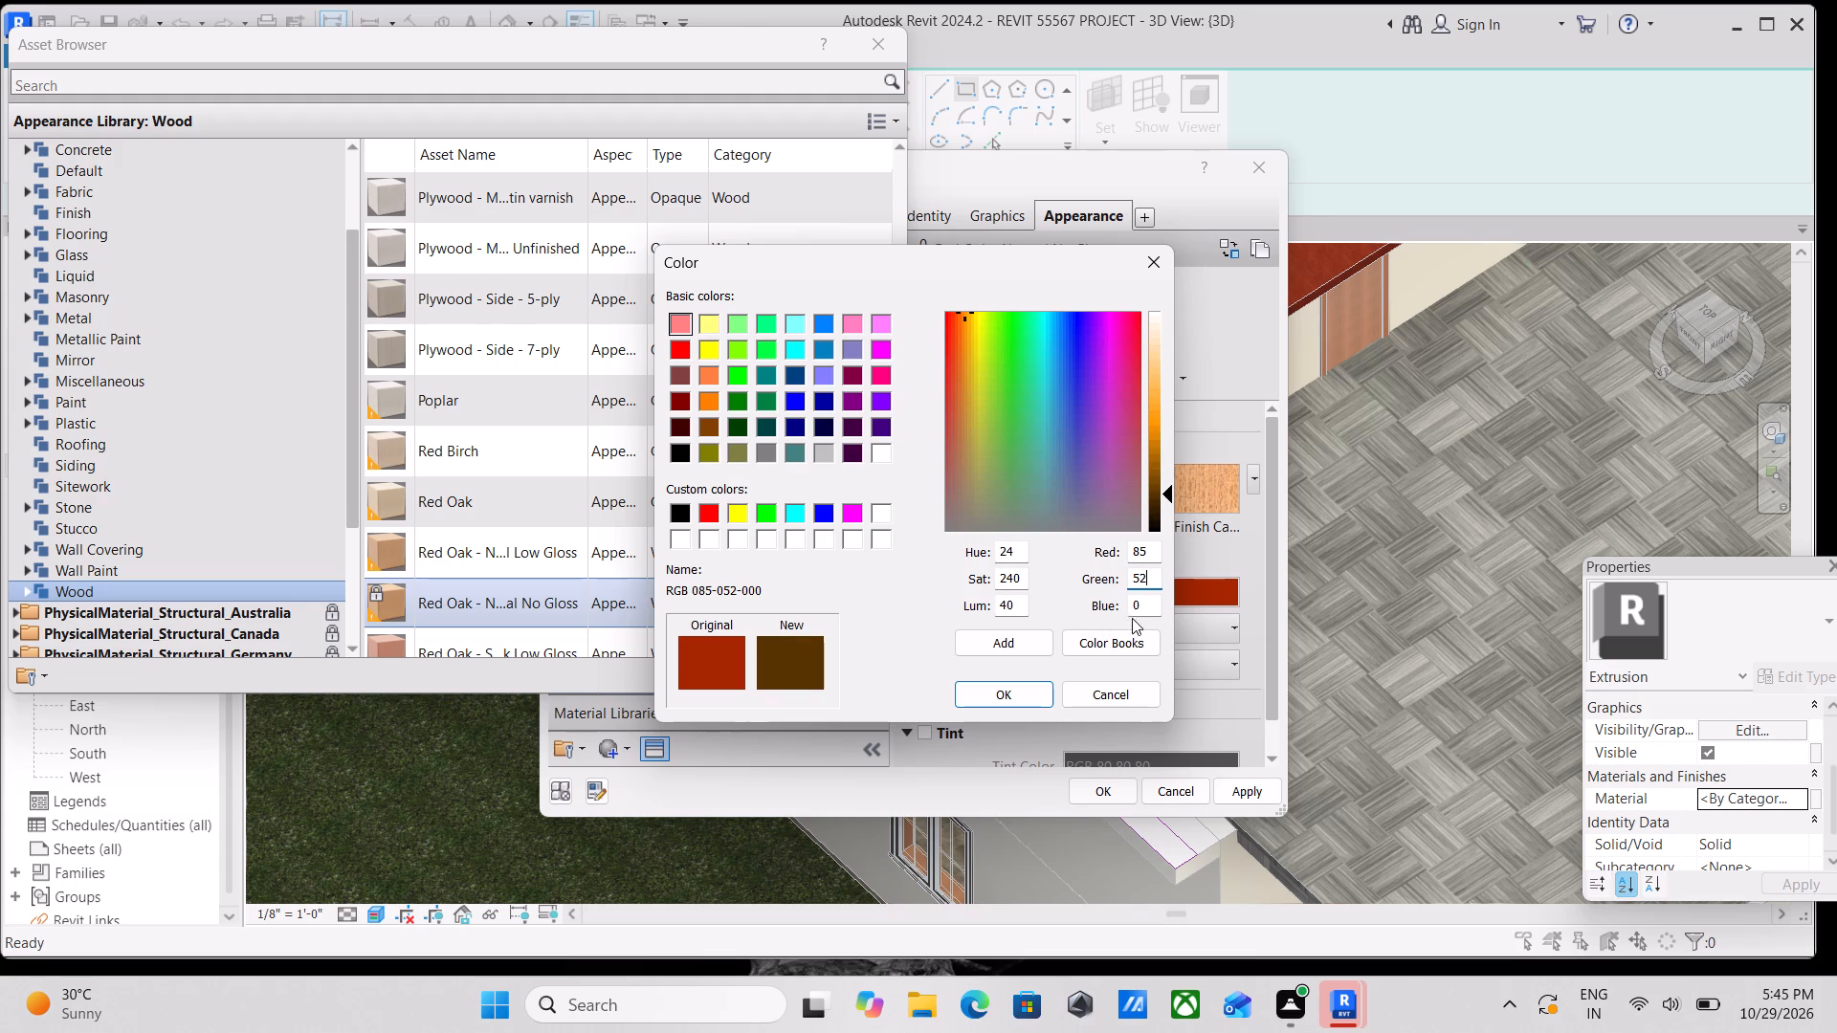
left_click_drag(1144, 605, 1085, 616)
type("43")
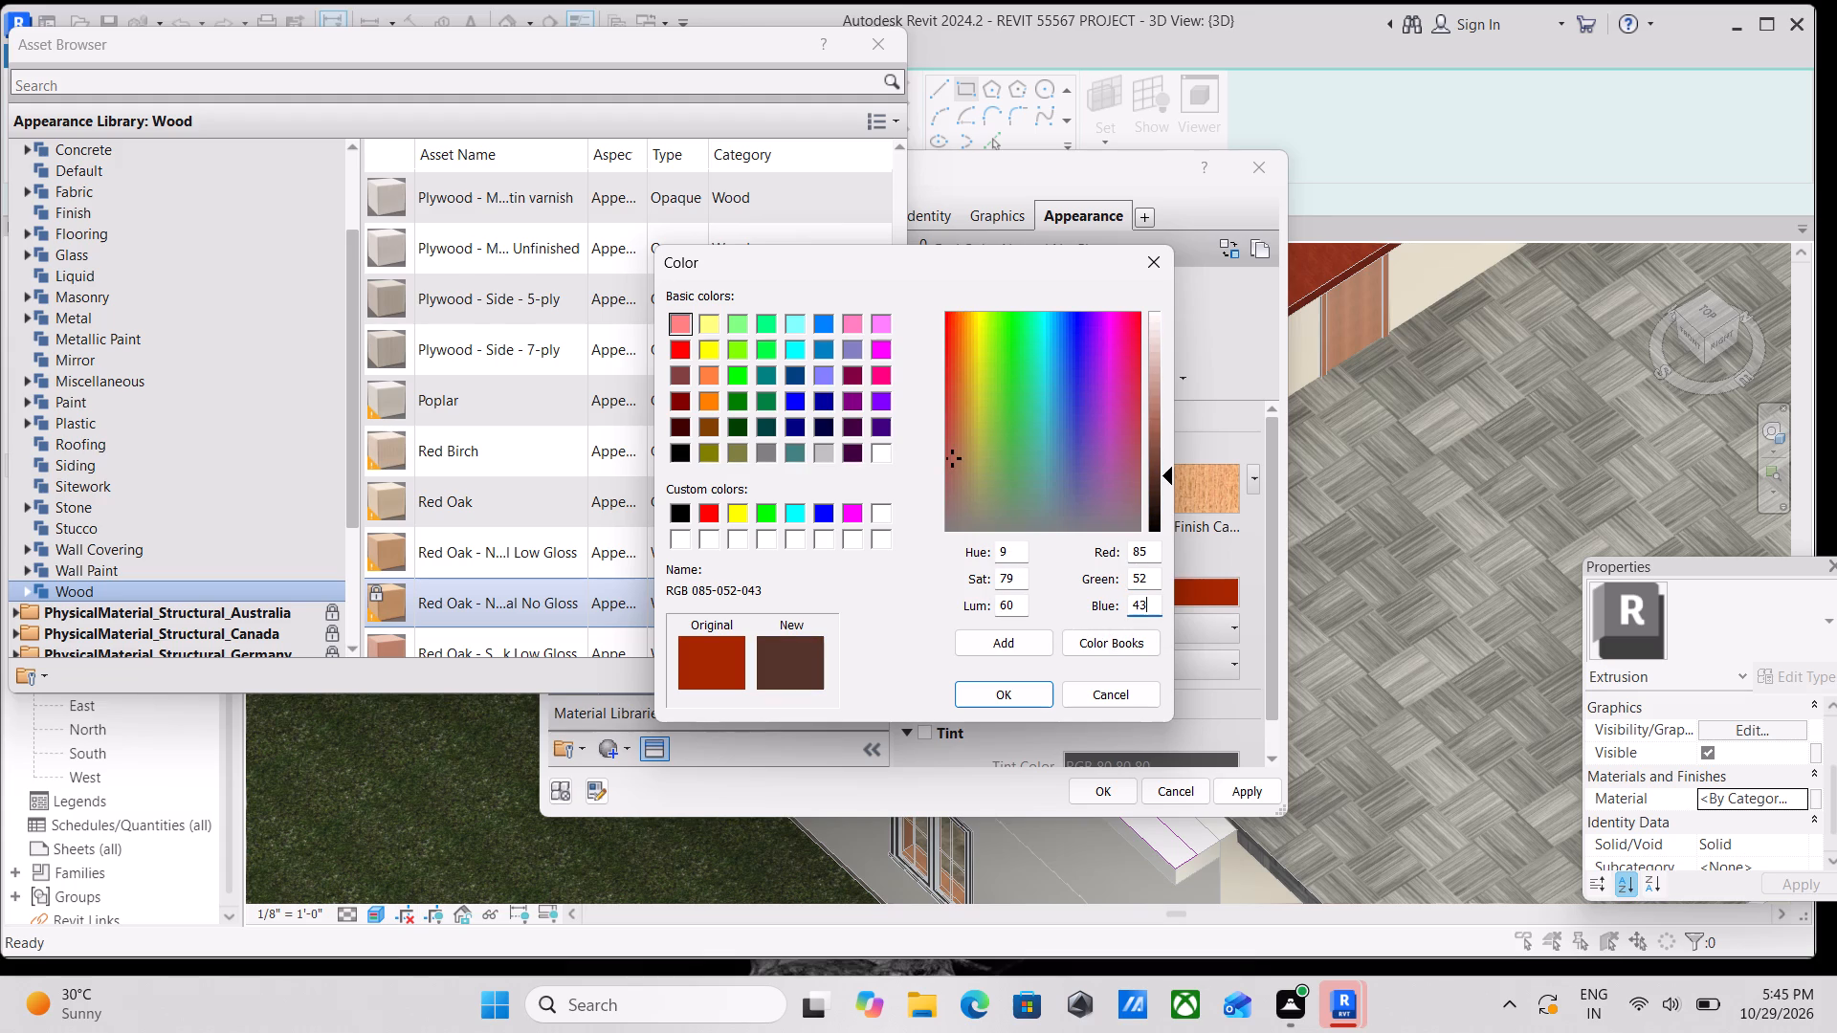
left_click(1001, 691)
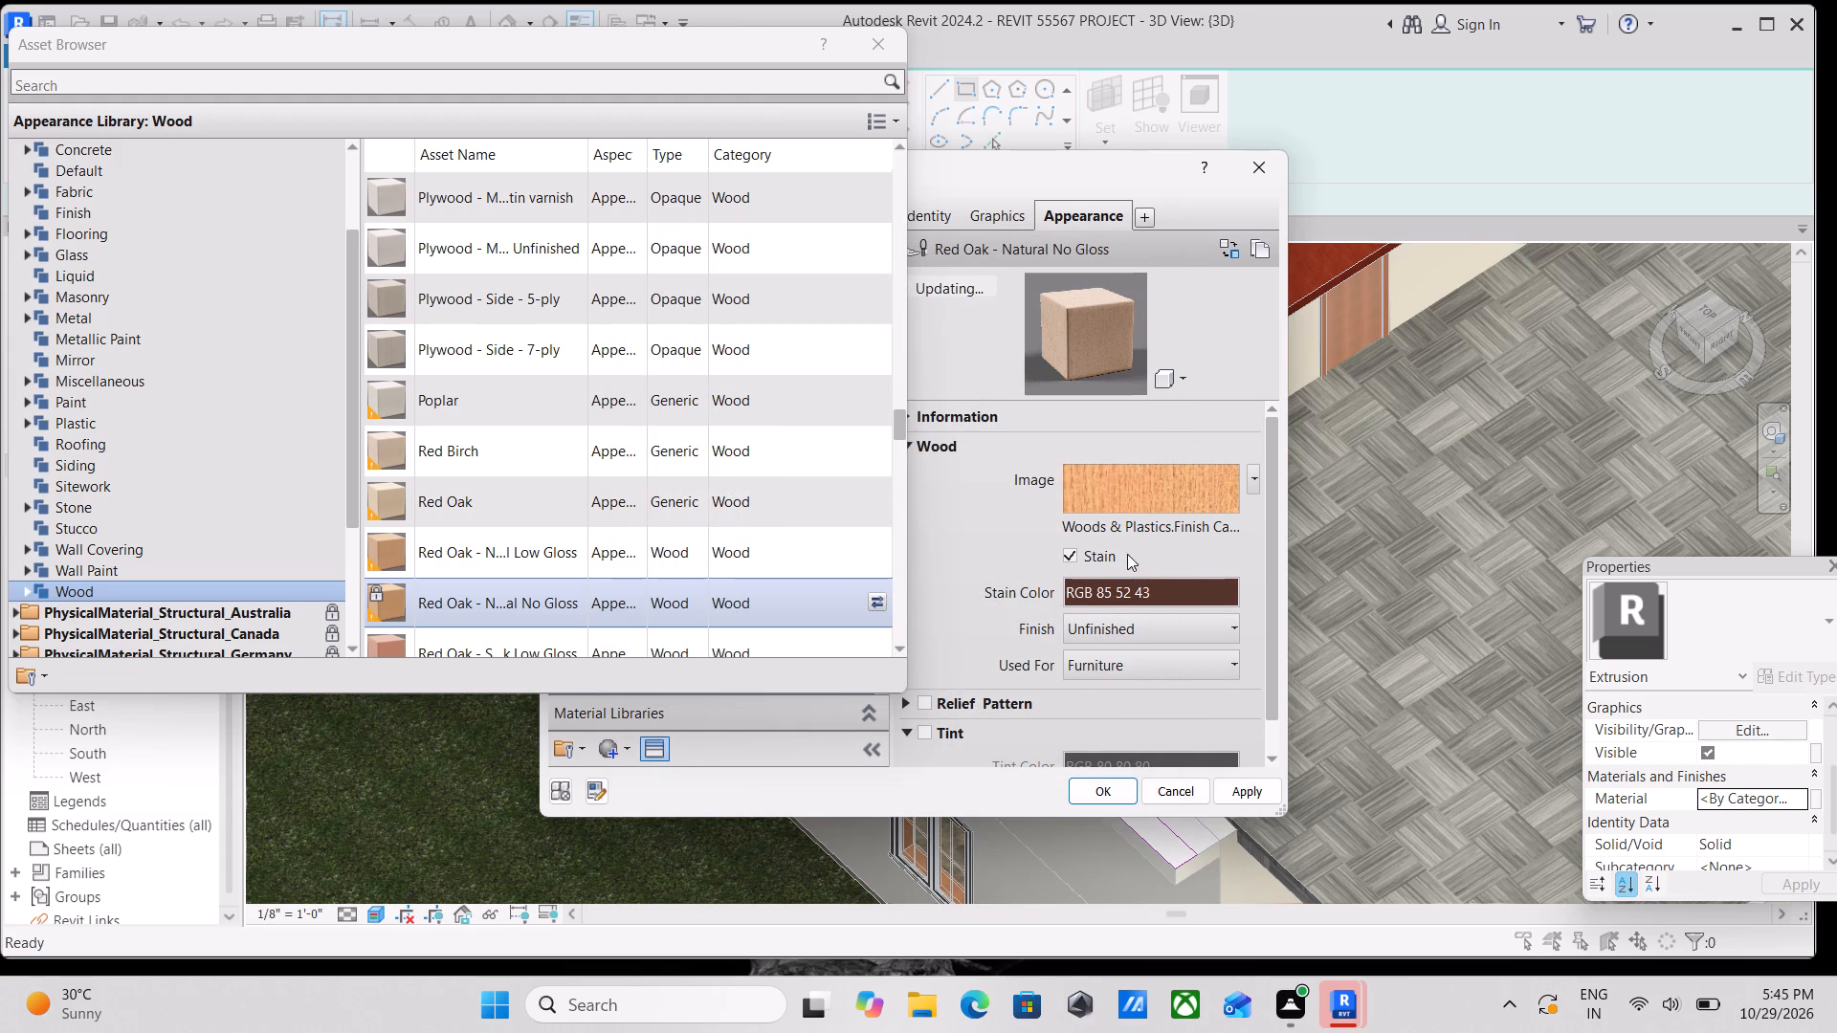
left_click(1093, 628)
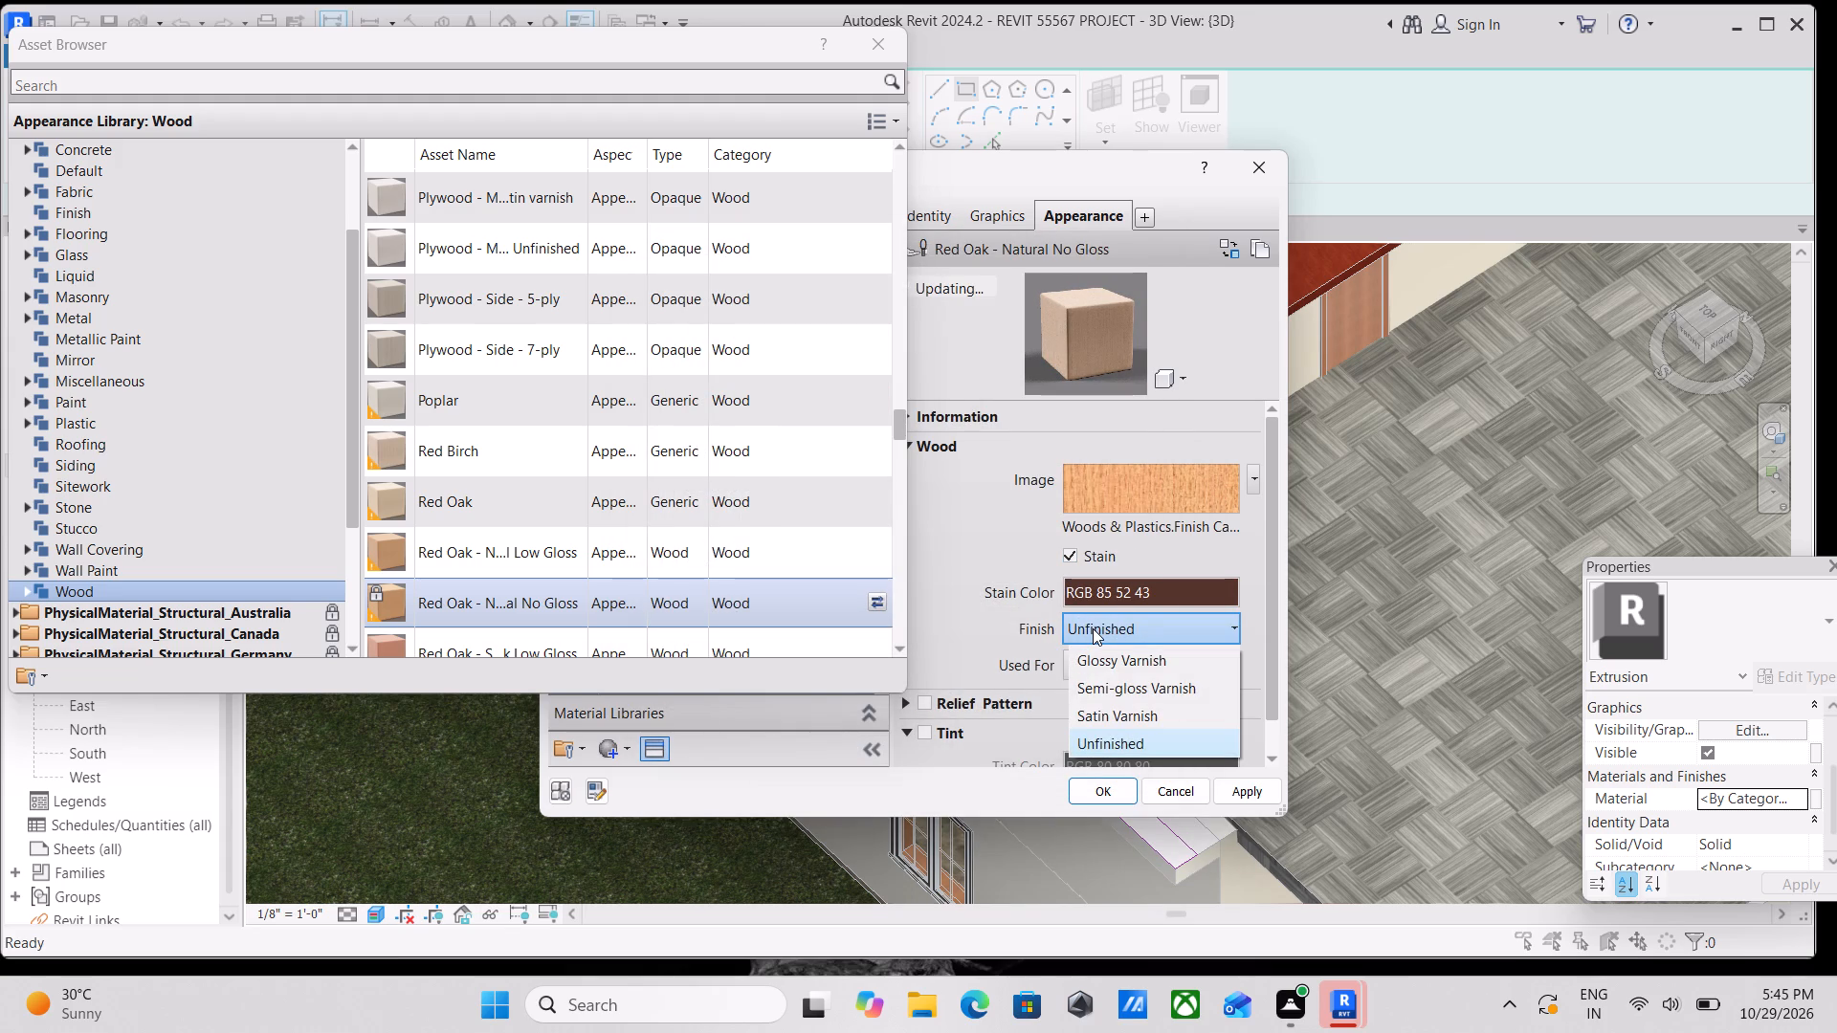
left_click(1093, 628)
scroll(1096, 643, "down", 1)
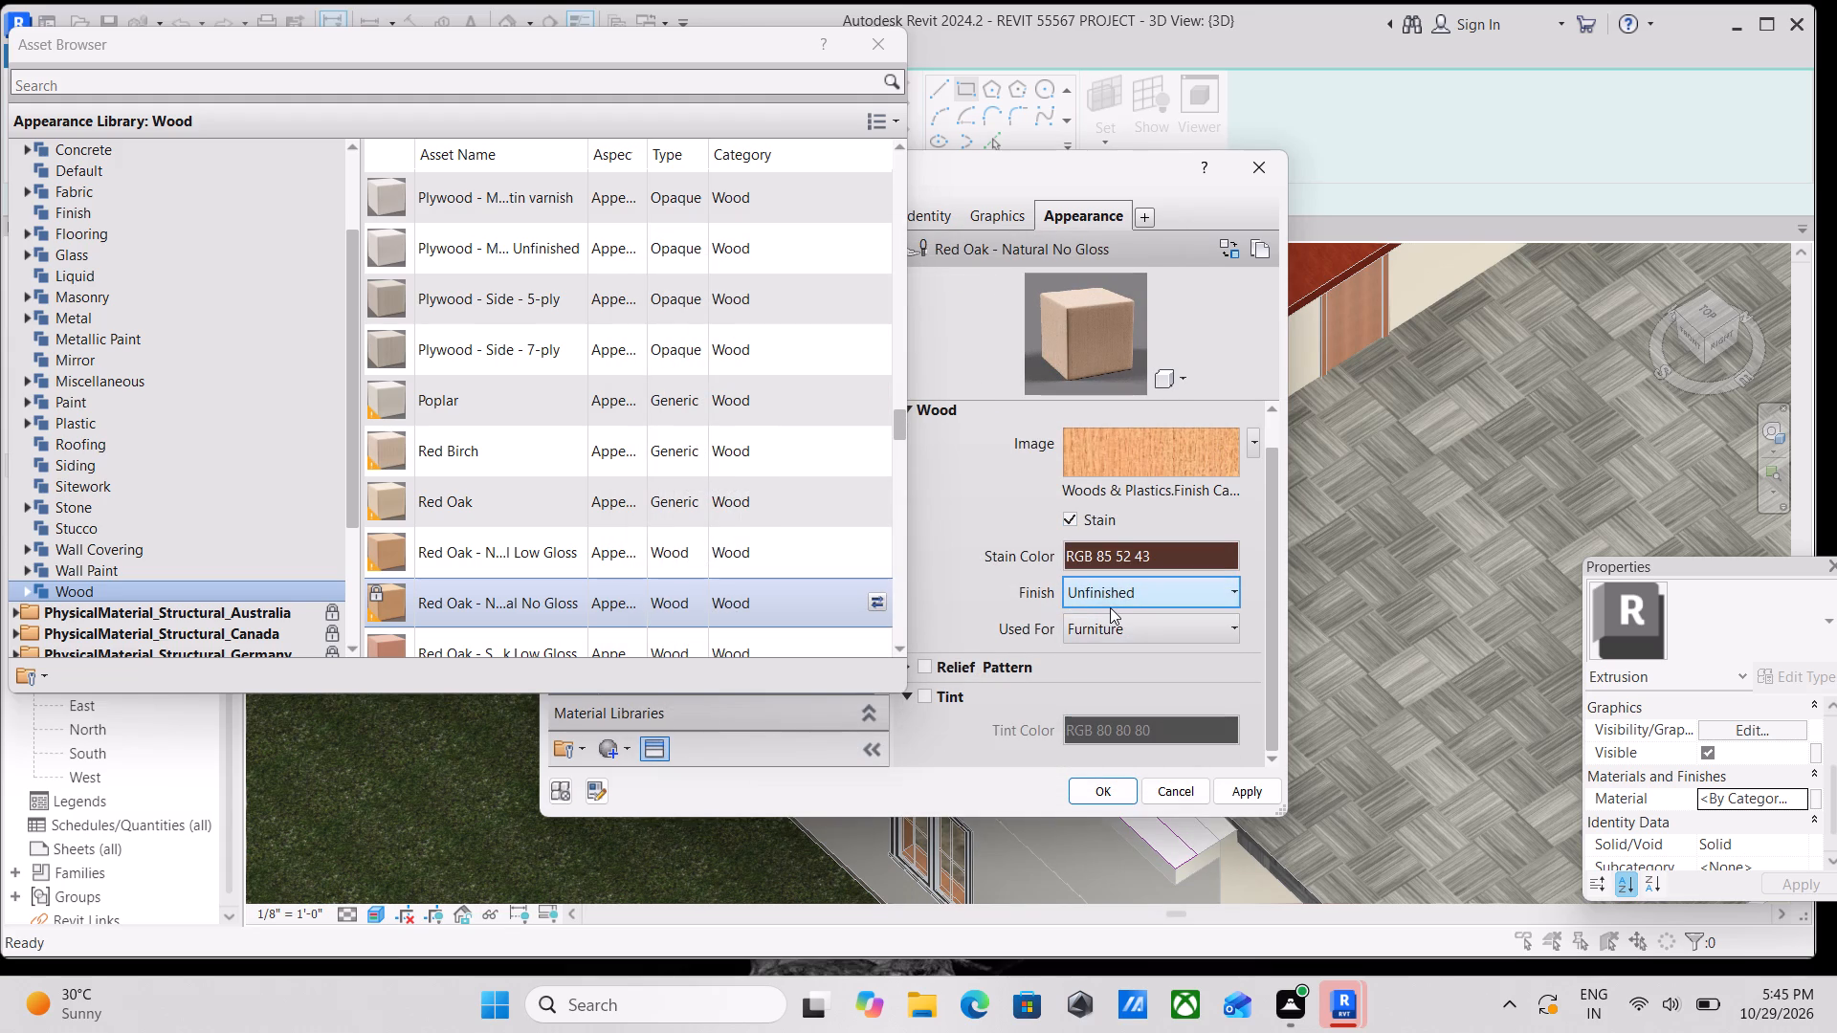
Apply the stained Red Oak appearance and assign the WALLNUT BROWNI material to the extrusion.
scroll(1111, 613, "down", 1)
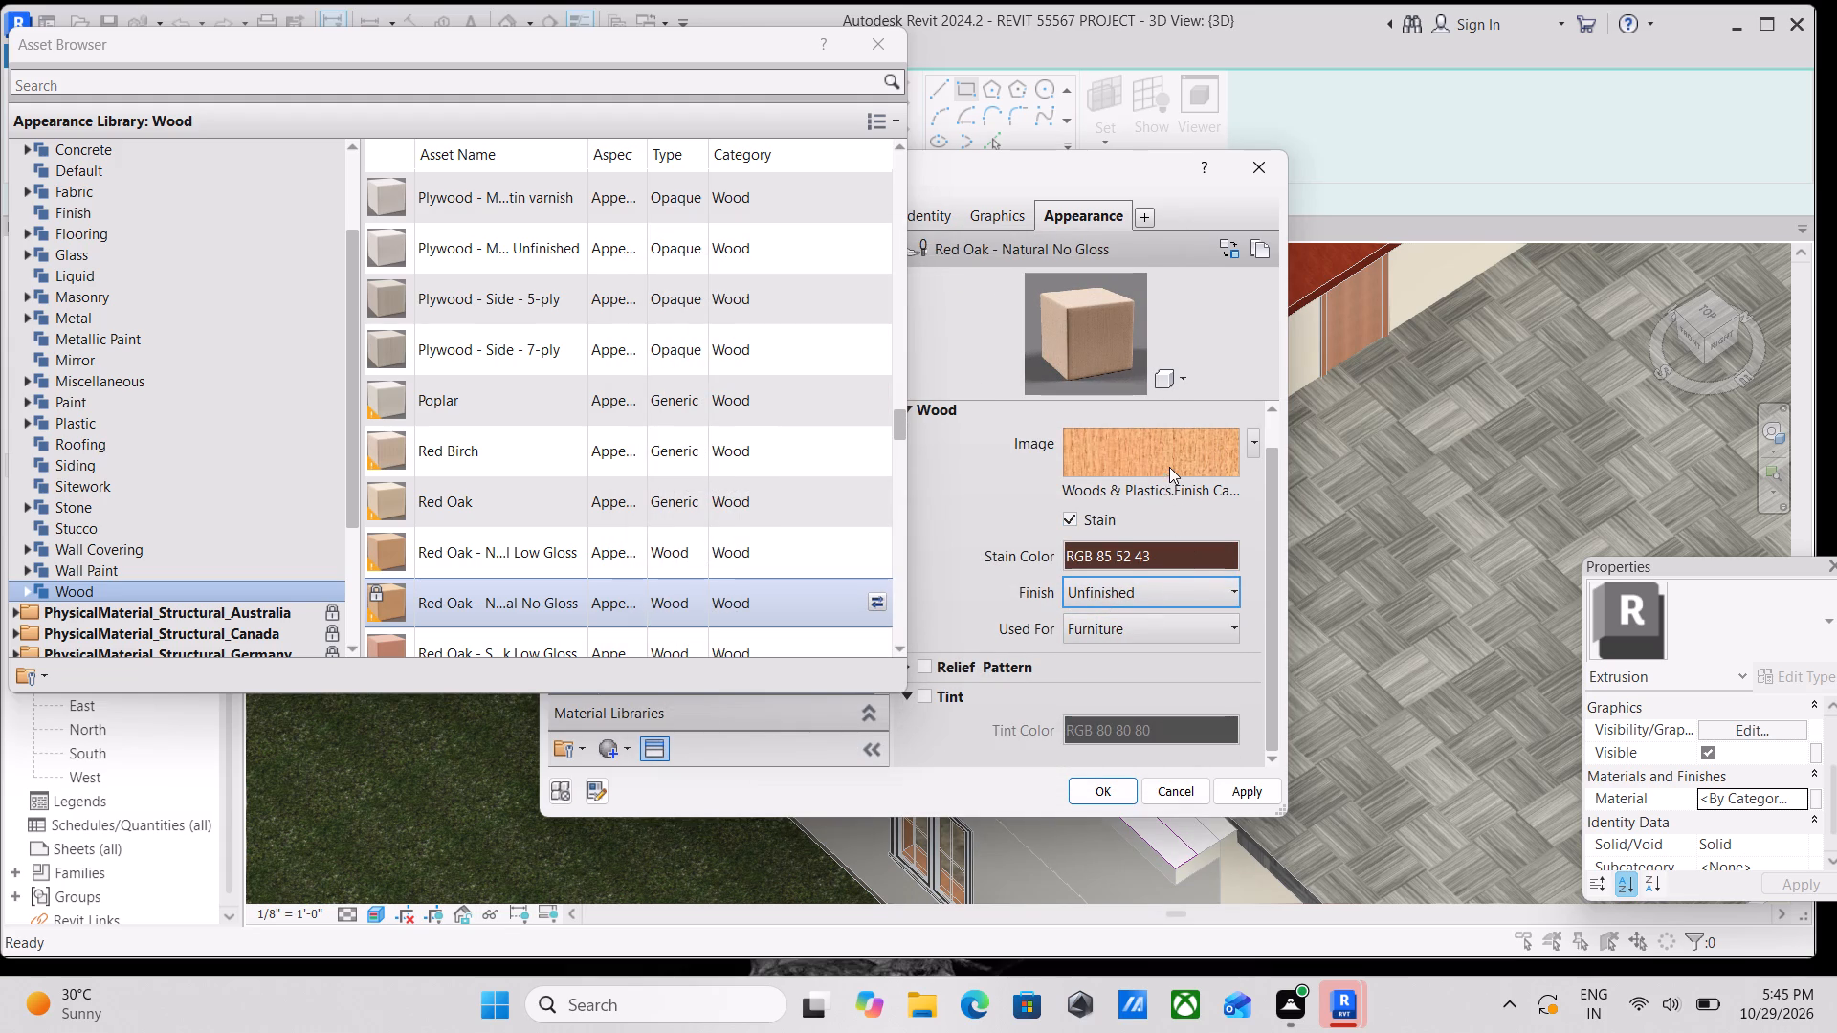
left_click(1245, 800)
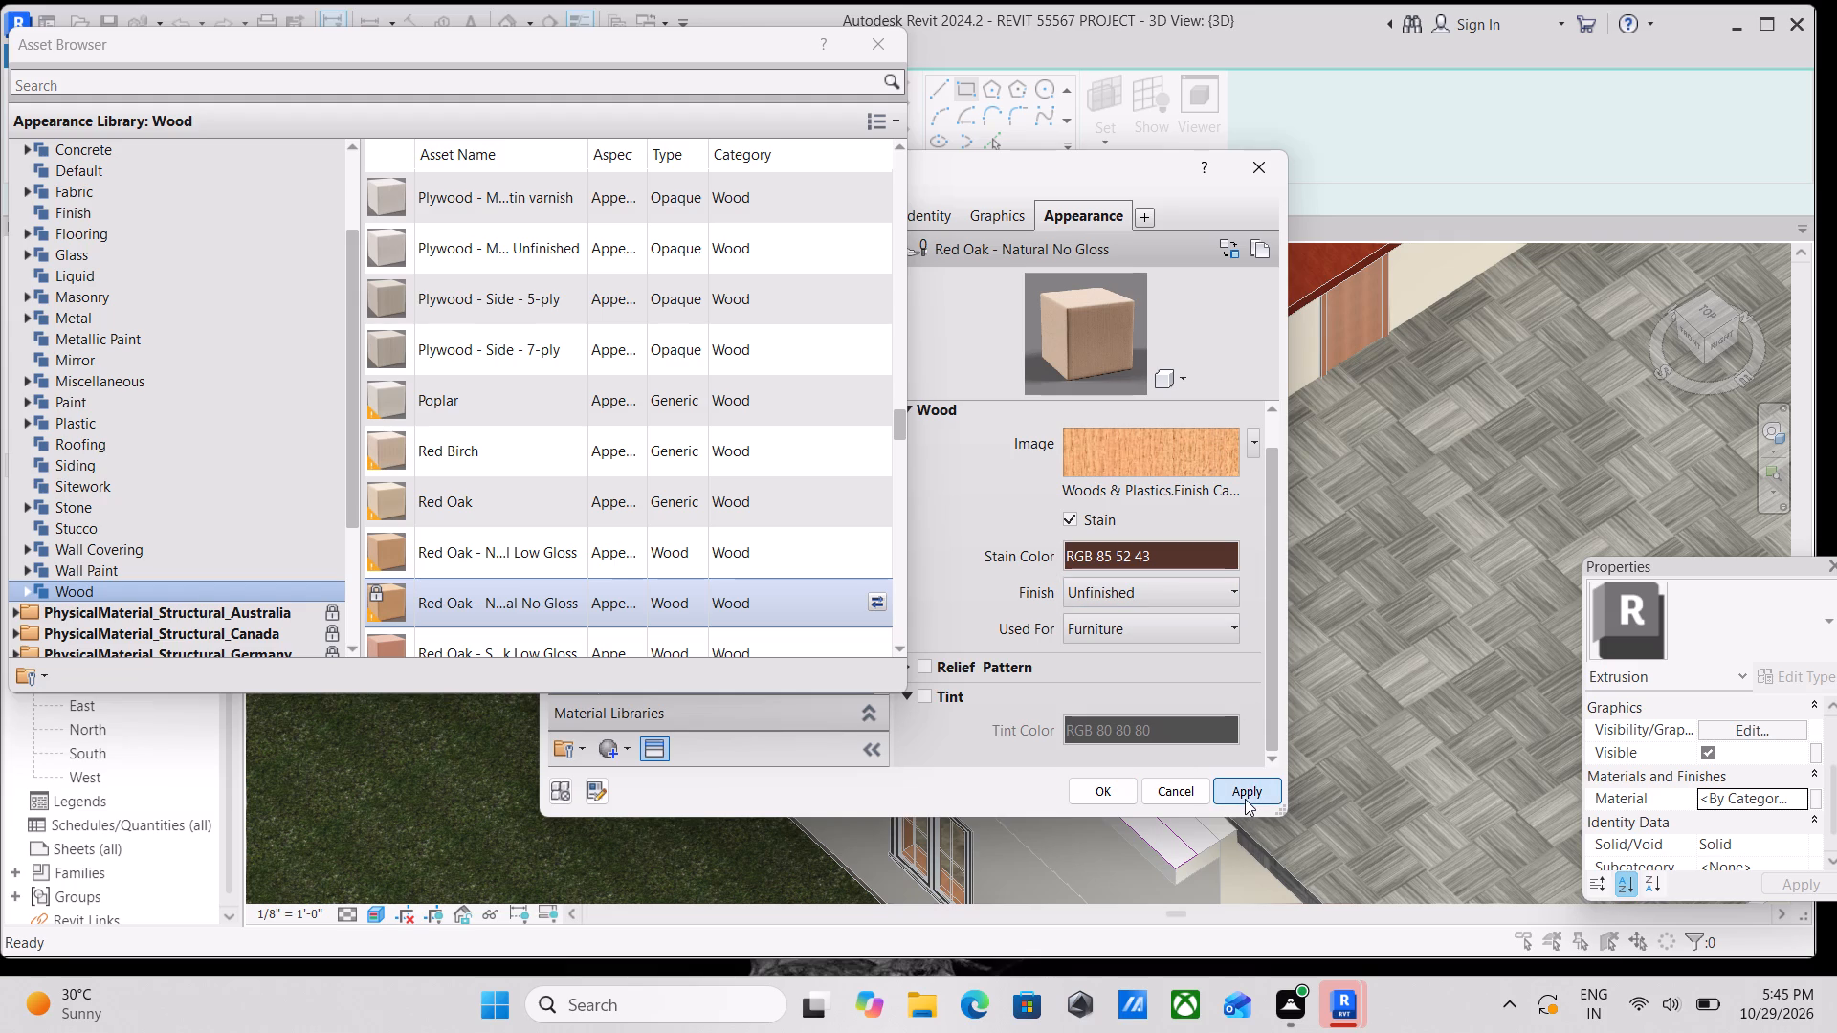
left_click(1110, 790)
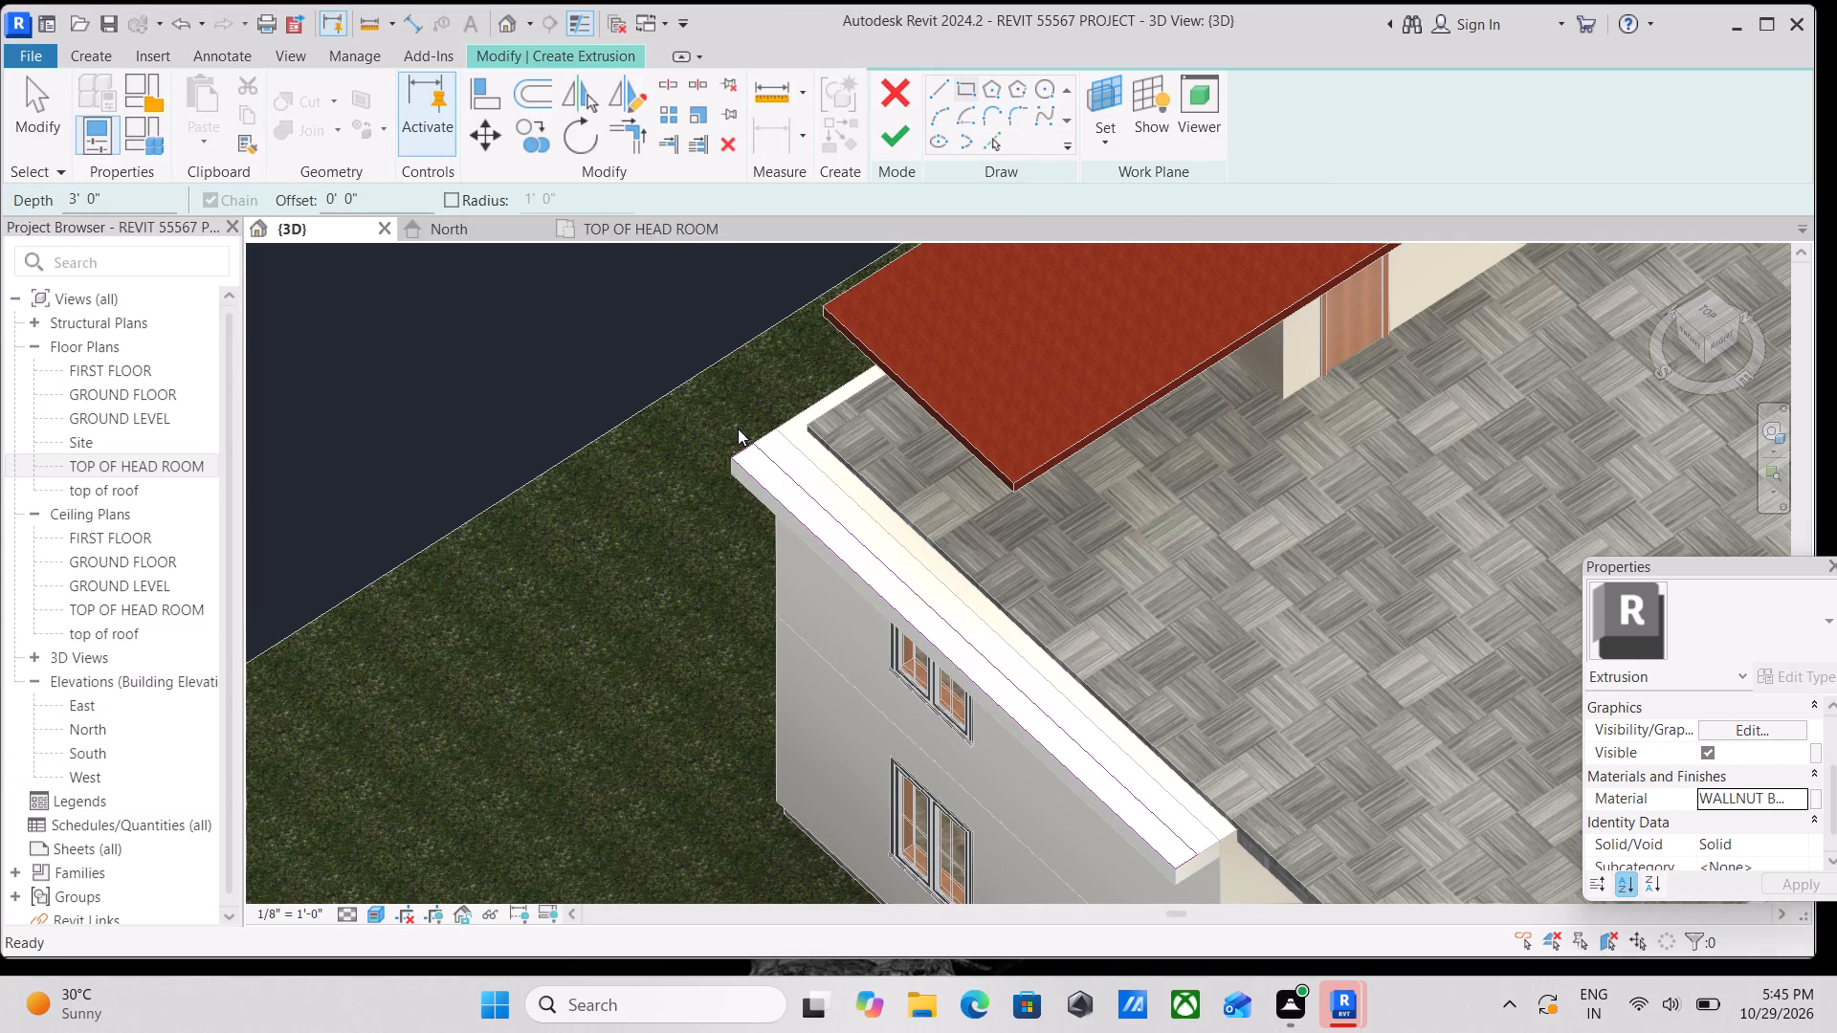
Finish the 3-foot extrusion sketch and complete the in-place model without saving the project.
left_click(897, 143)
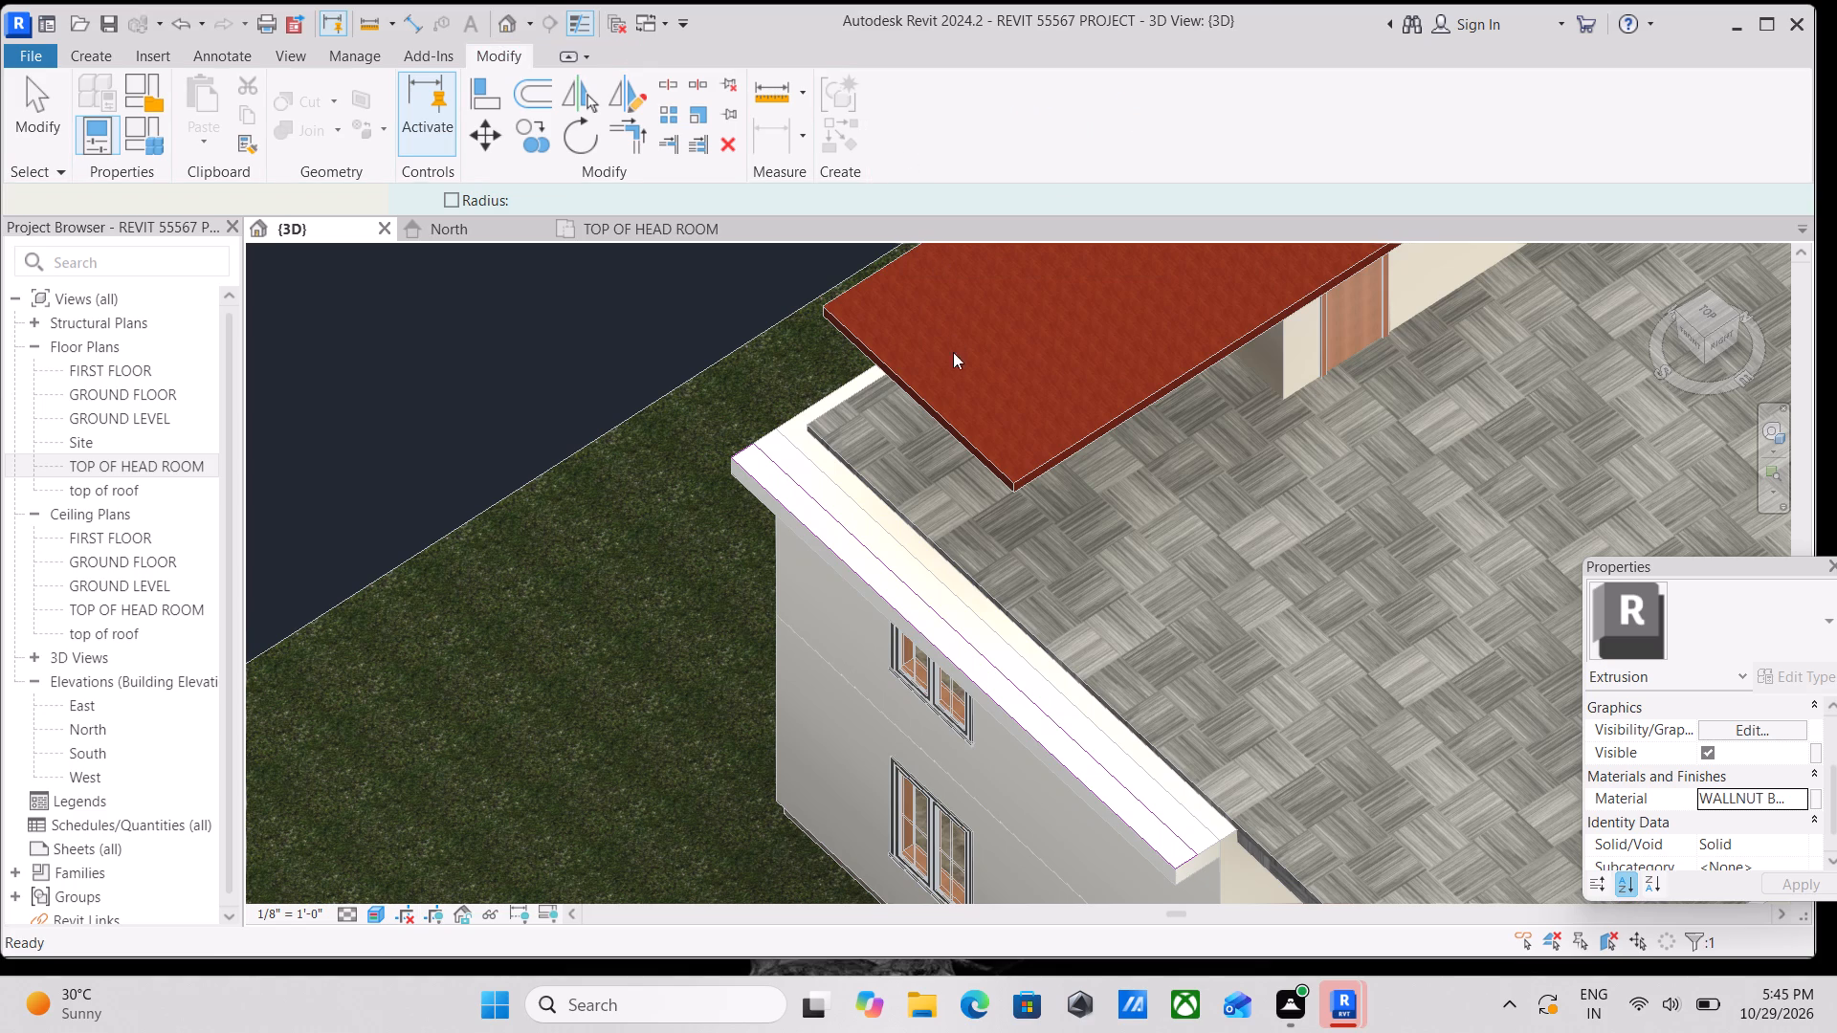
scroll(961, 551, "down", 1)
middle_click_drag(985, 561, 1019, 464)
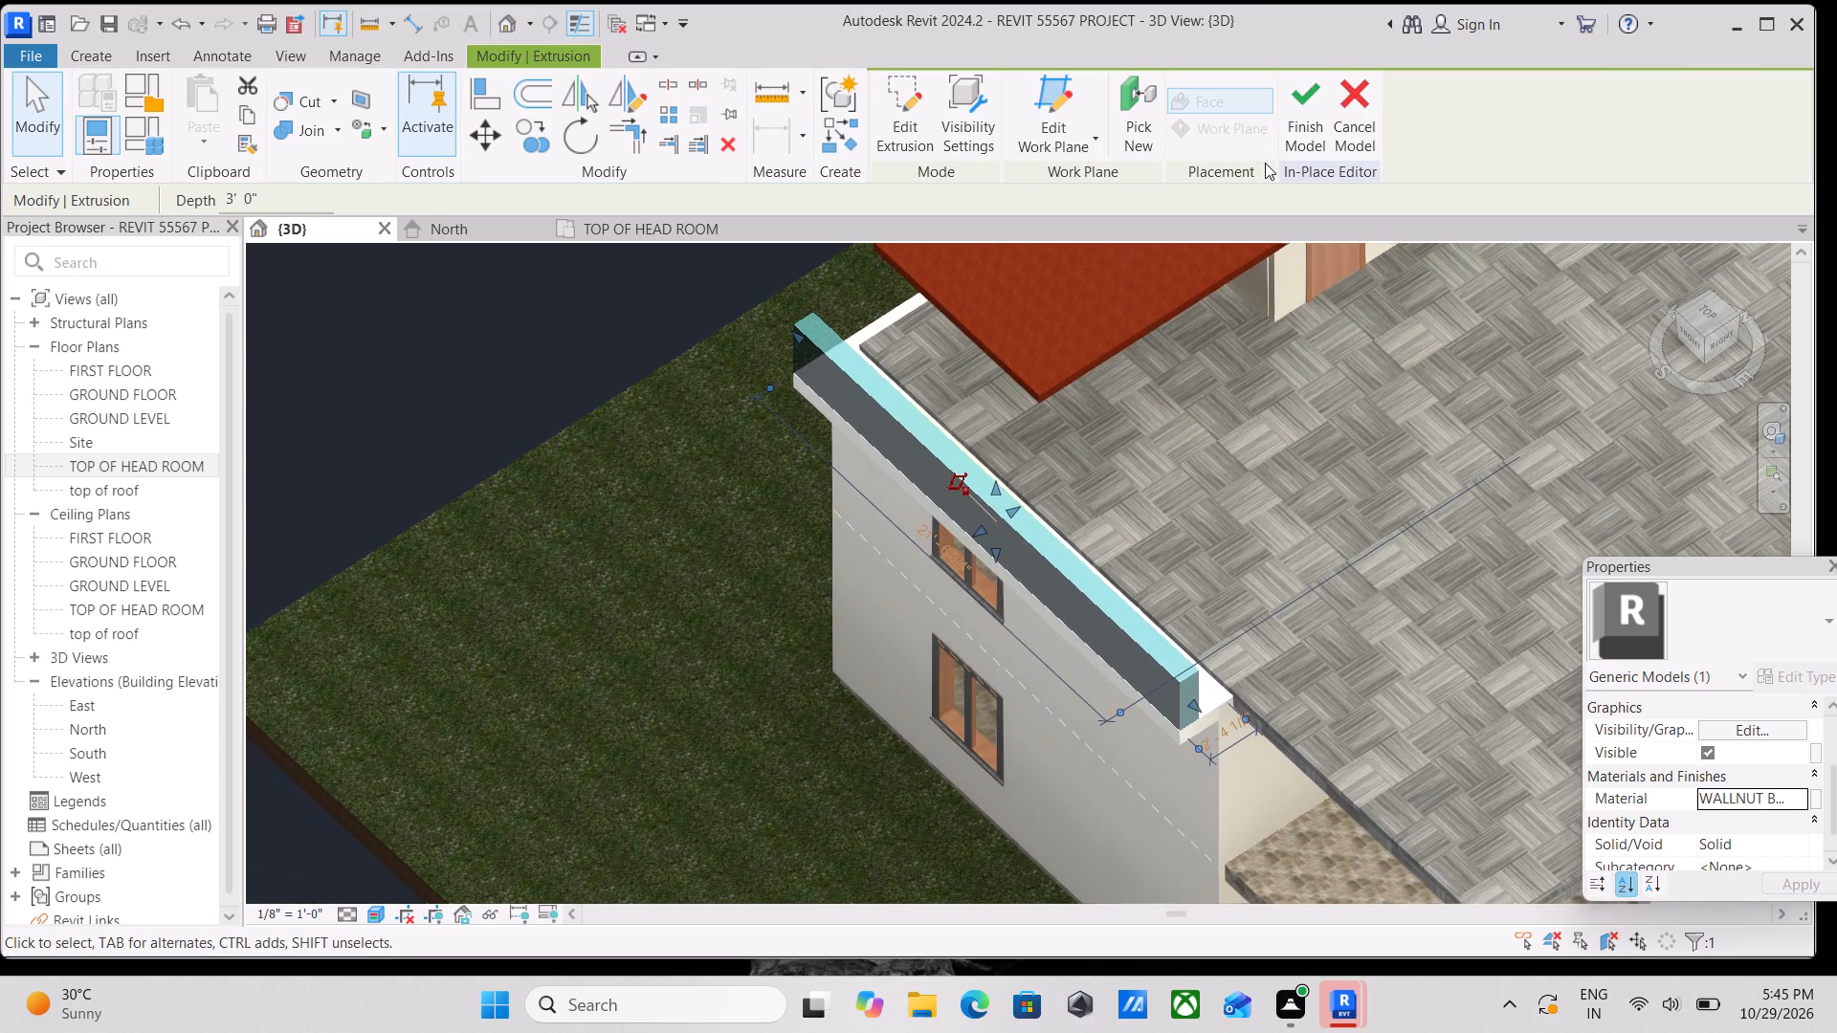
left_click(1302, 100)
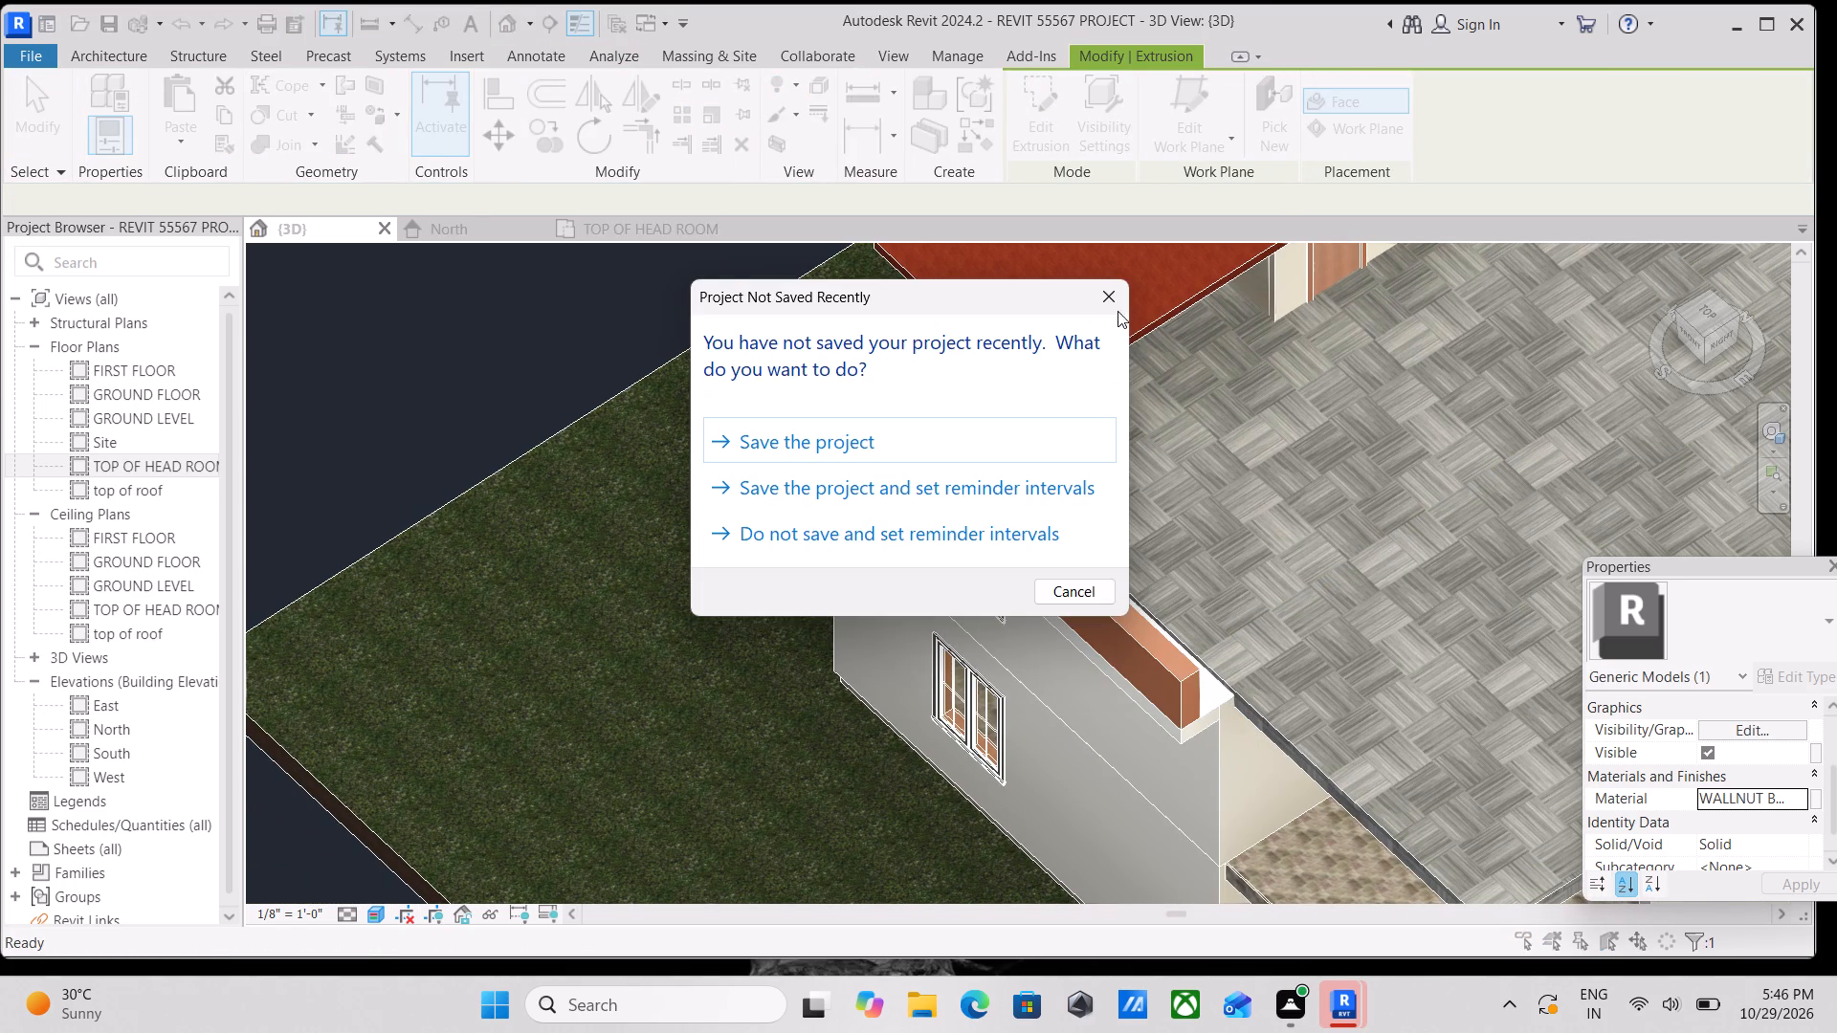
left_click(1114, 302)
Examine the wood finish on the rooftop-edge band up close and from several angles.
scroll(1068, 658, "down", 1)
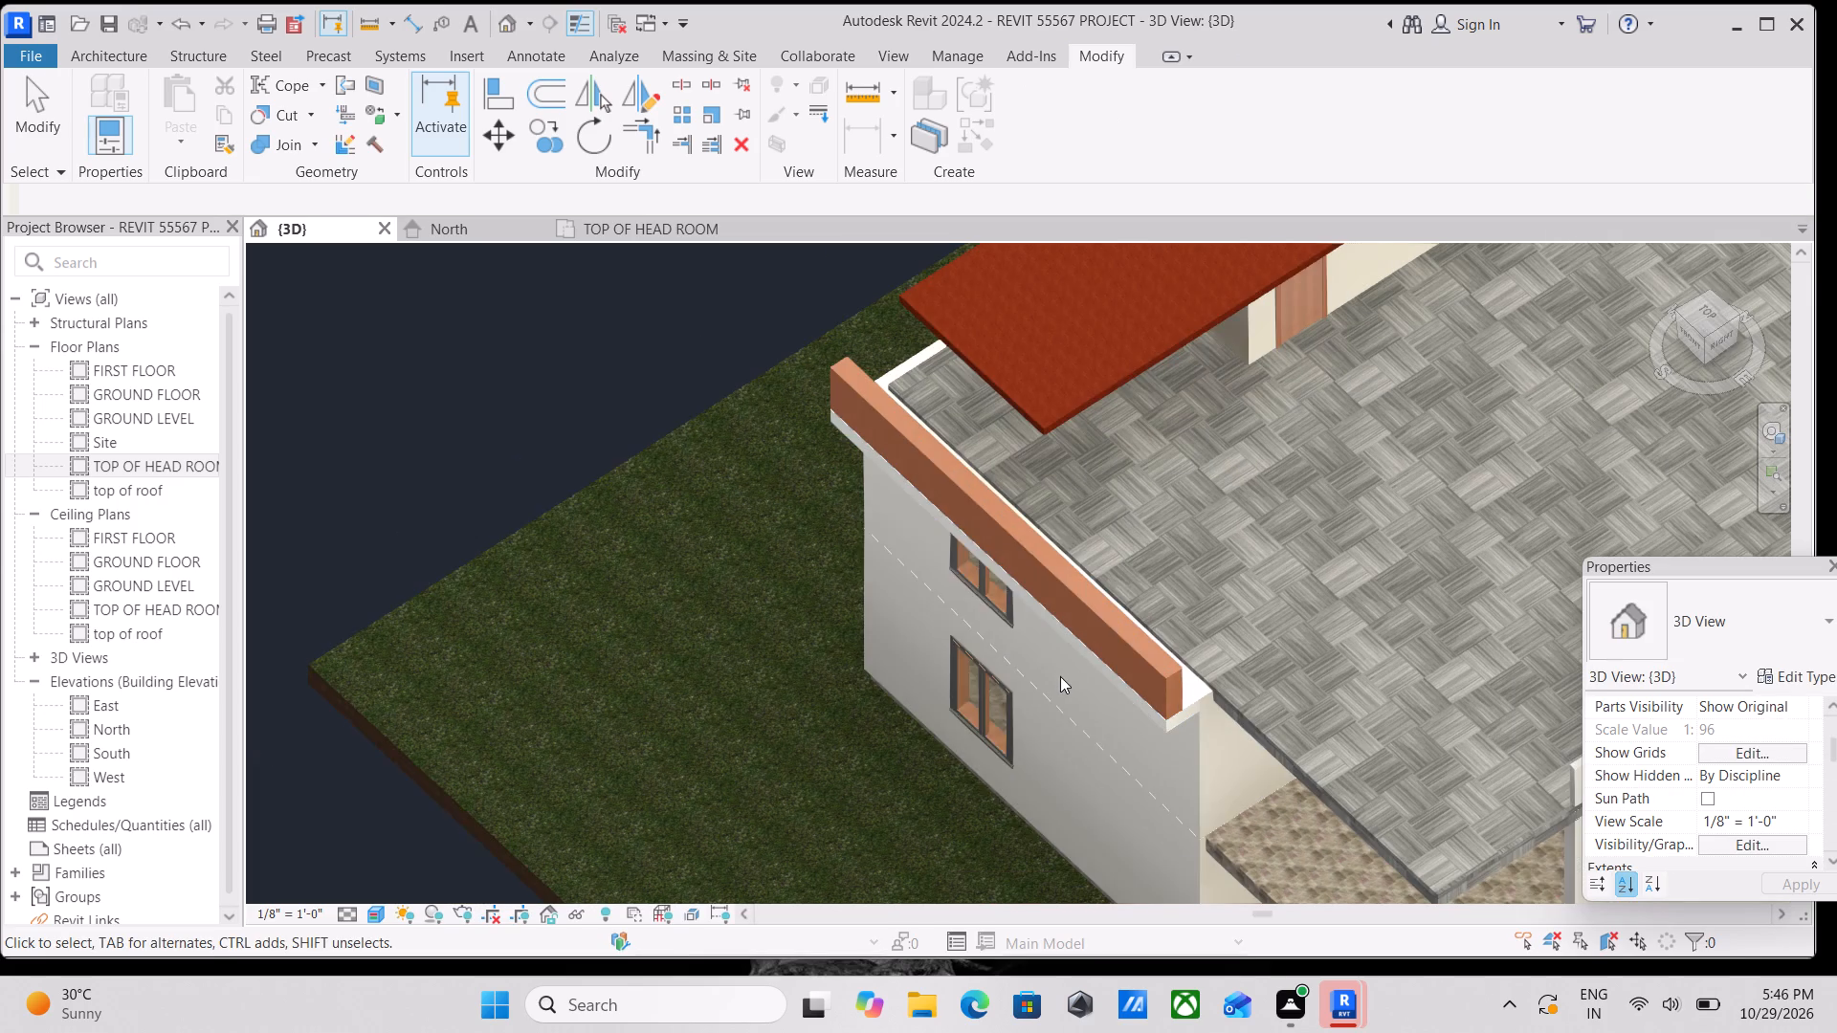
middle_click_drag(1060, 676, 1269, 501, "shift")
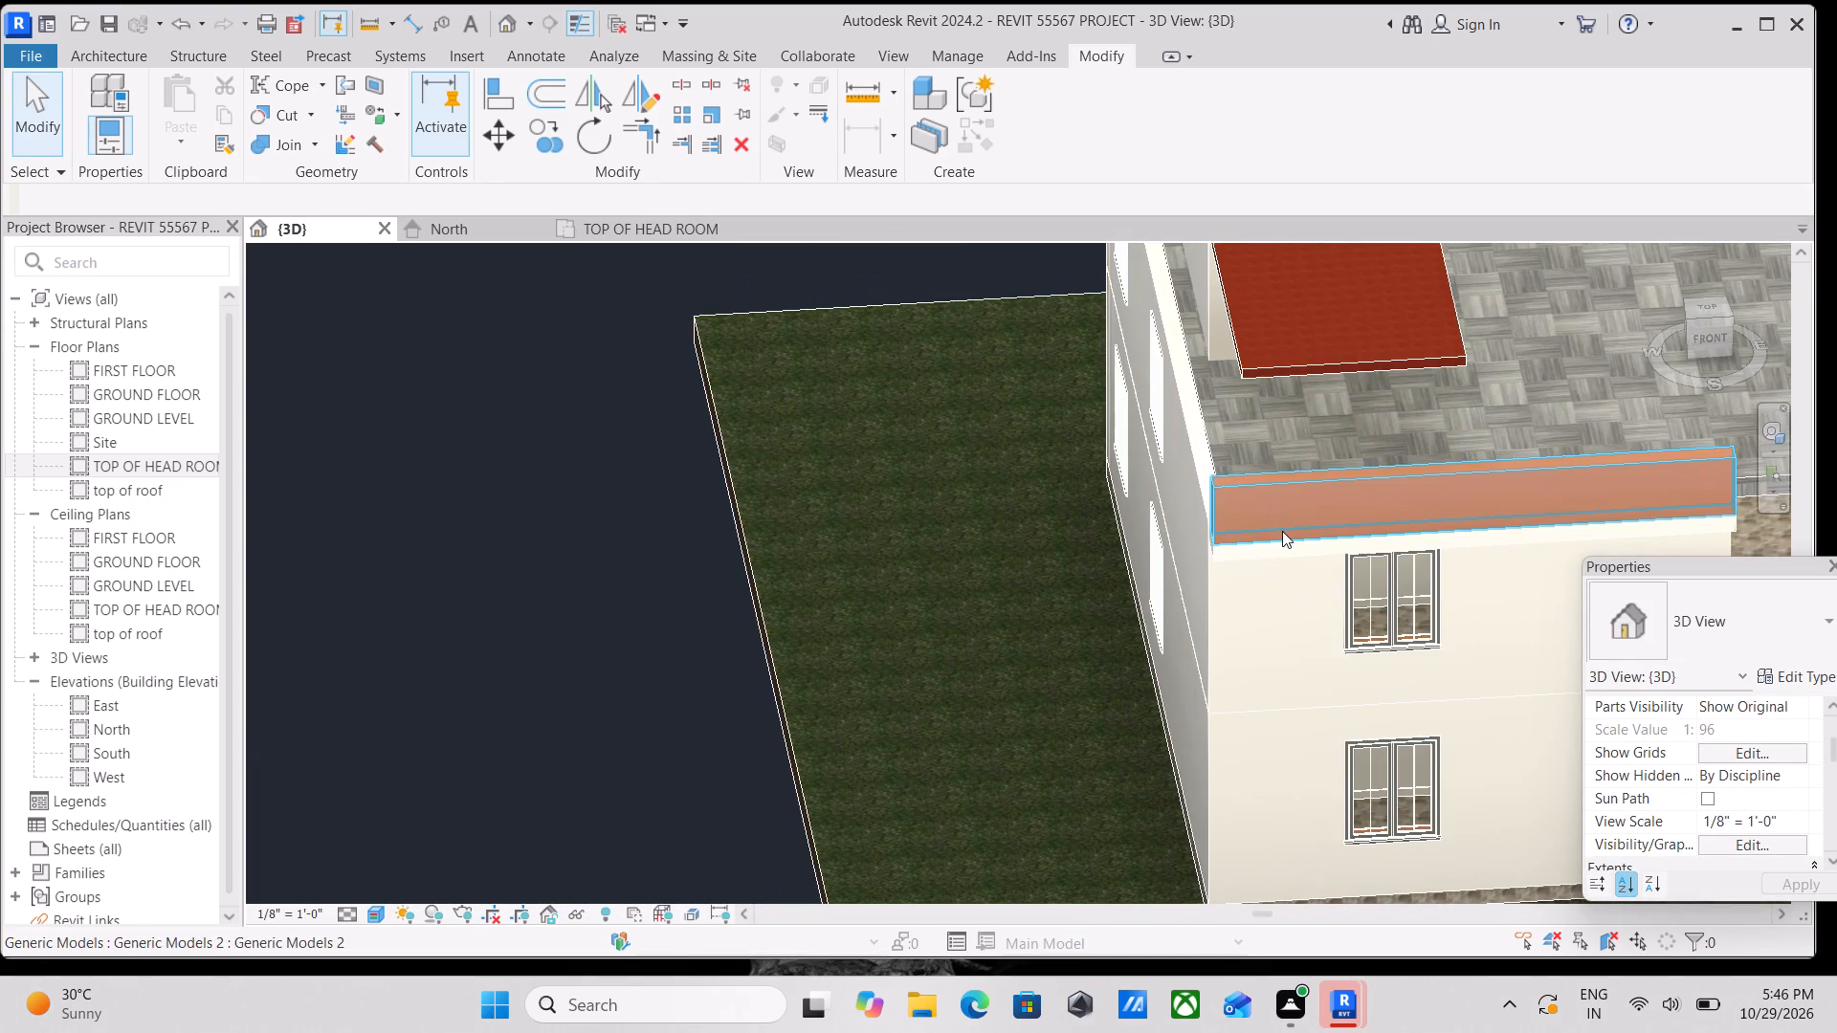
middle_click_drag(1282, 526, 1030, 605)
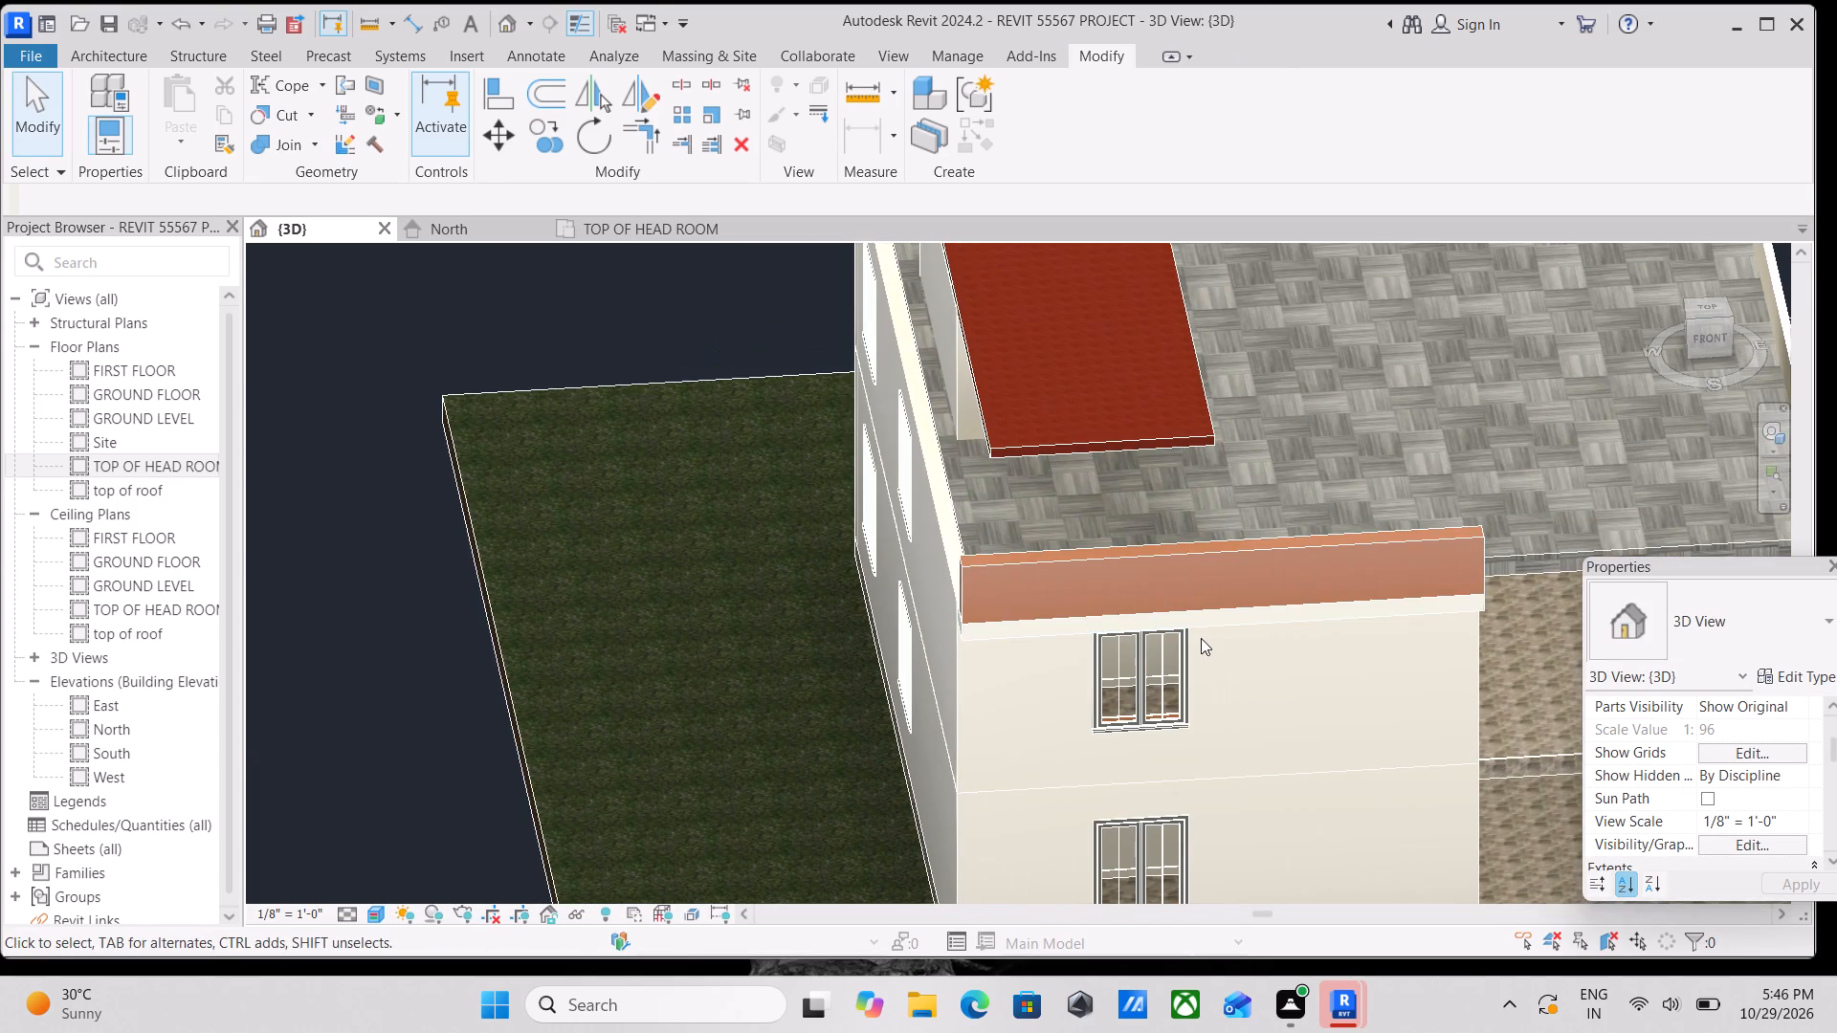
middle_click_drag(1201, 638, 991, 513, "shift")
scroll(939, 520, "up", 4)
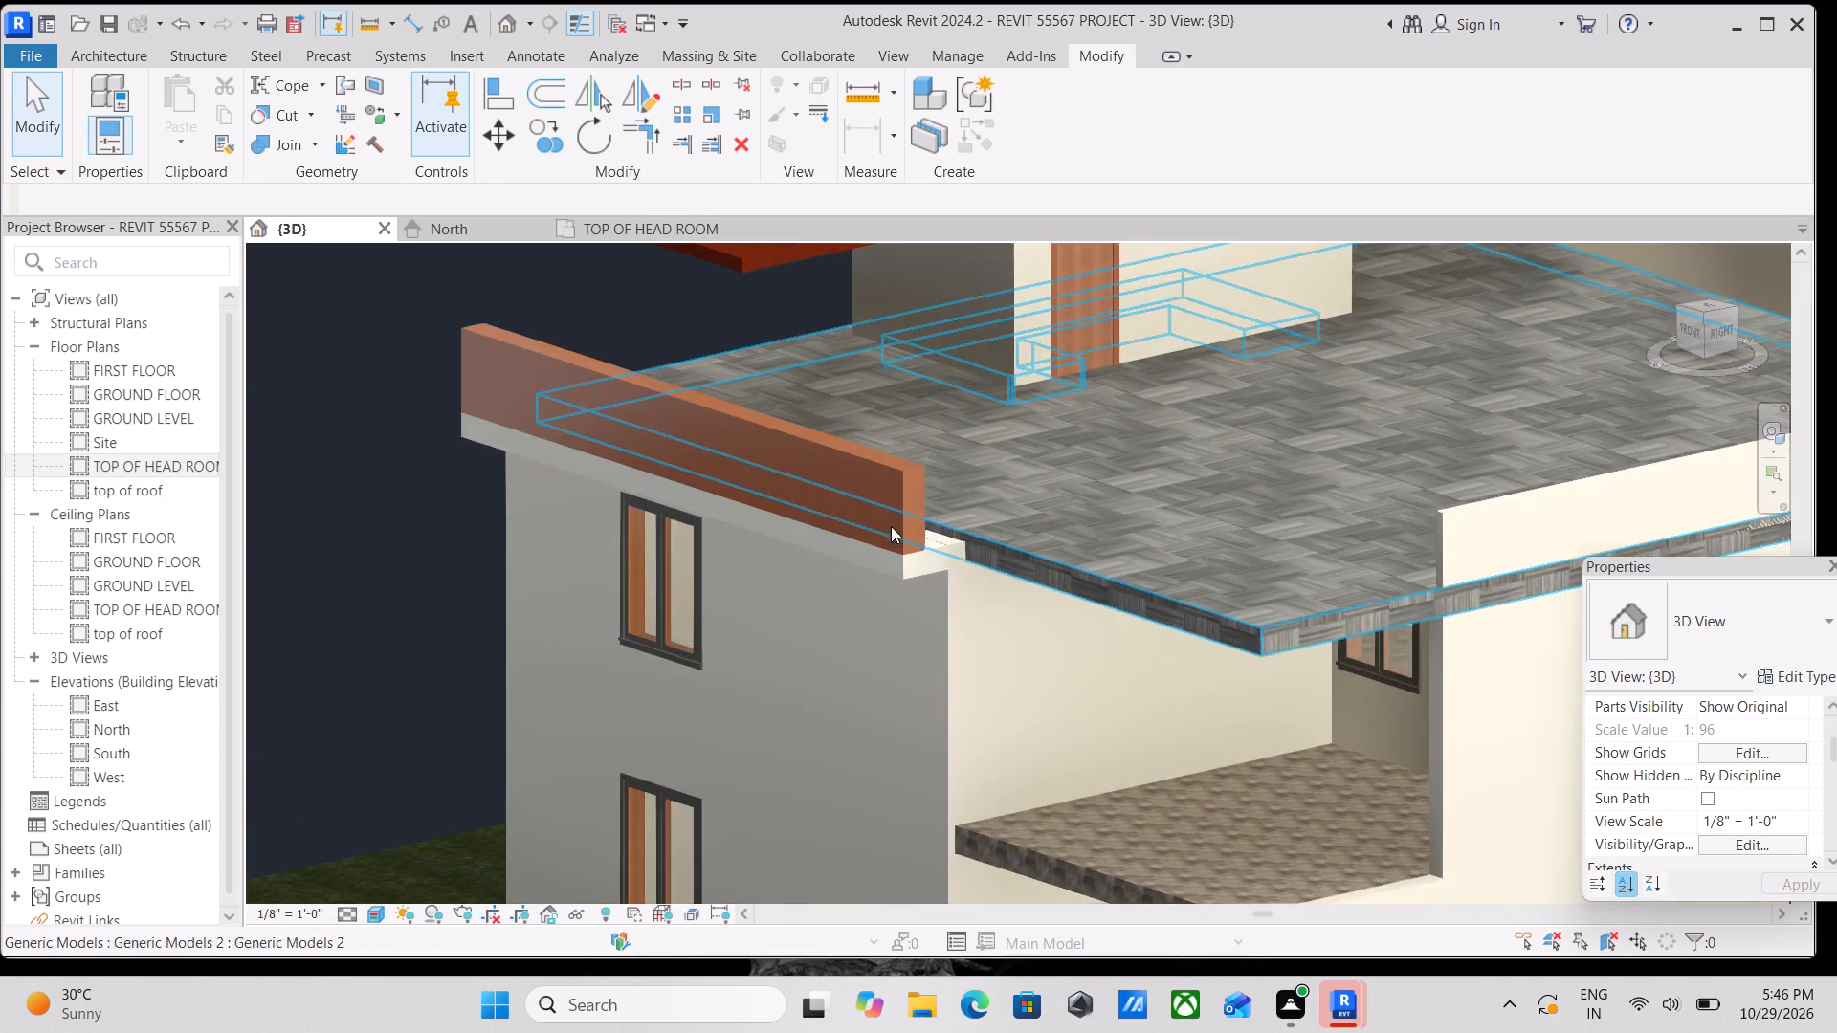
scroll(891, 526, "up", 16)
scroll(904, 516, "down", 3)
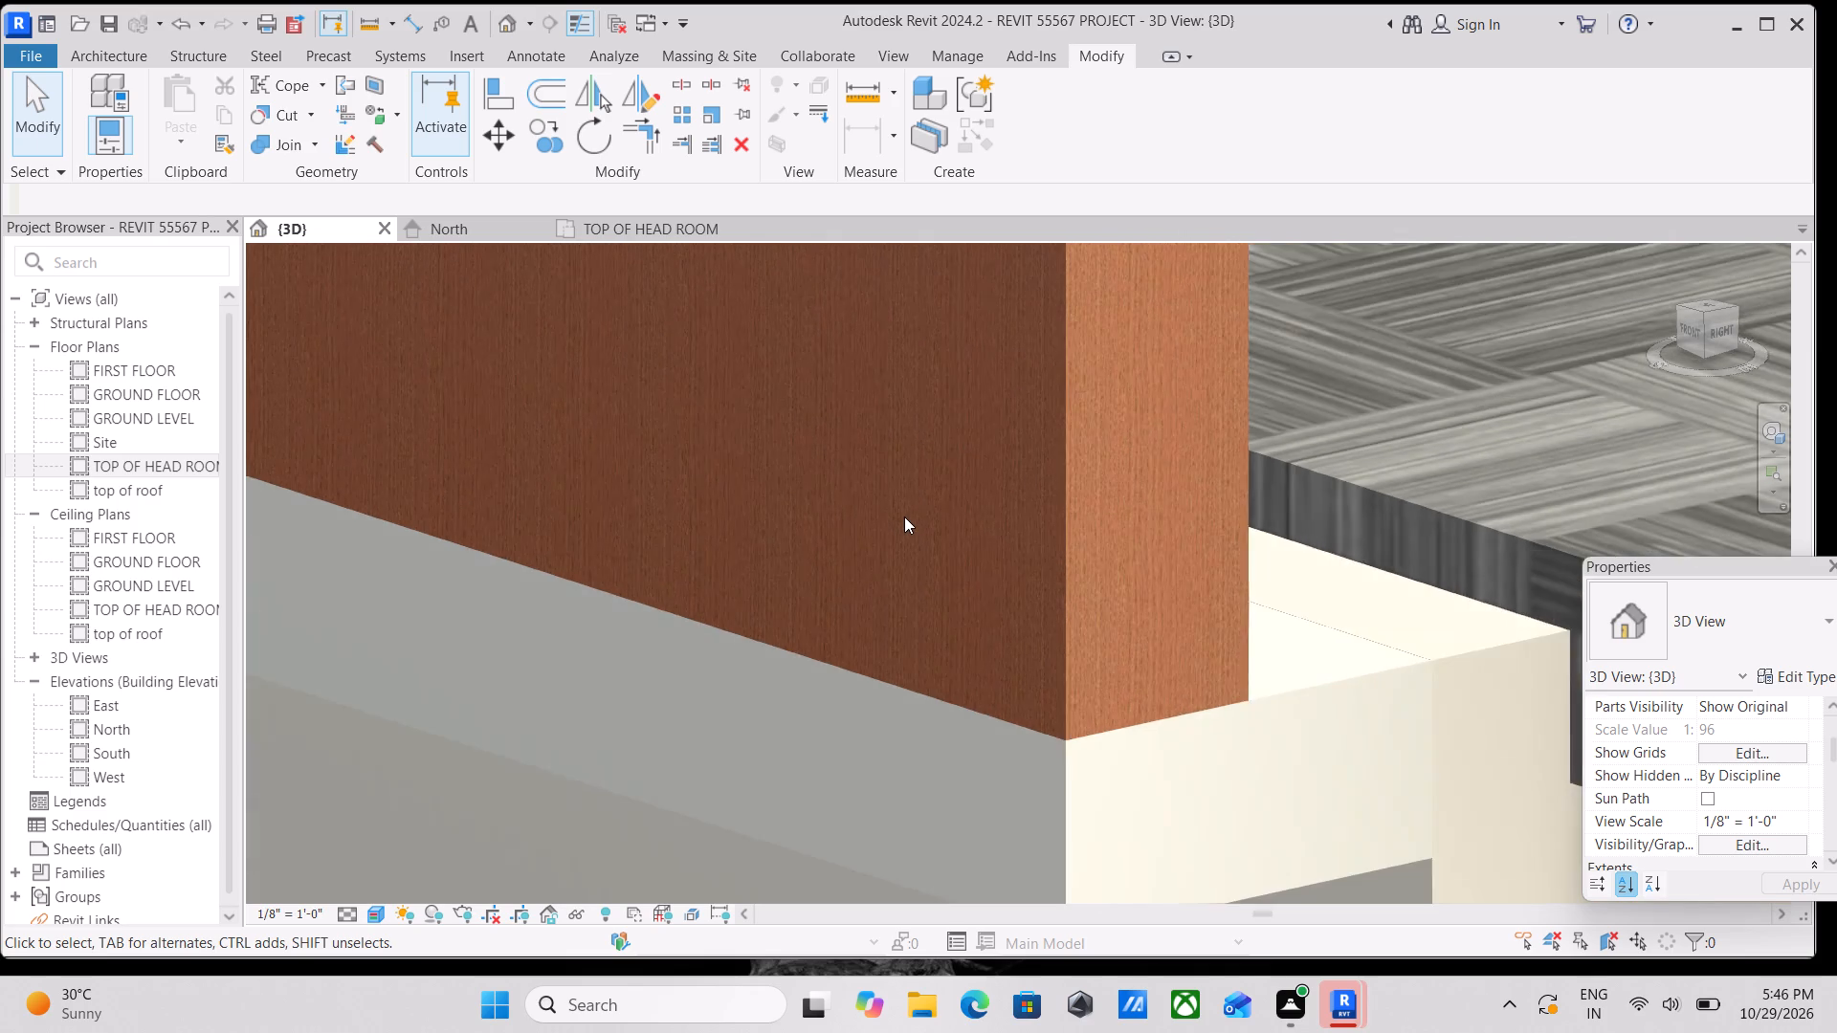
scroll(904, 516, "down", 6)
middle_click_drag(918, 513, 1076, 679)
scroll(1075, 679, "down", 9)
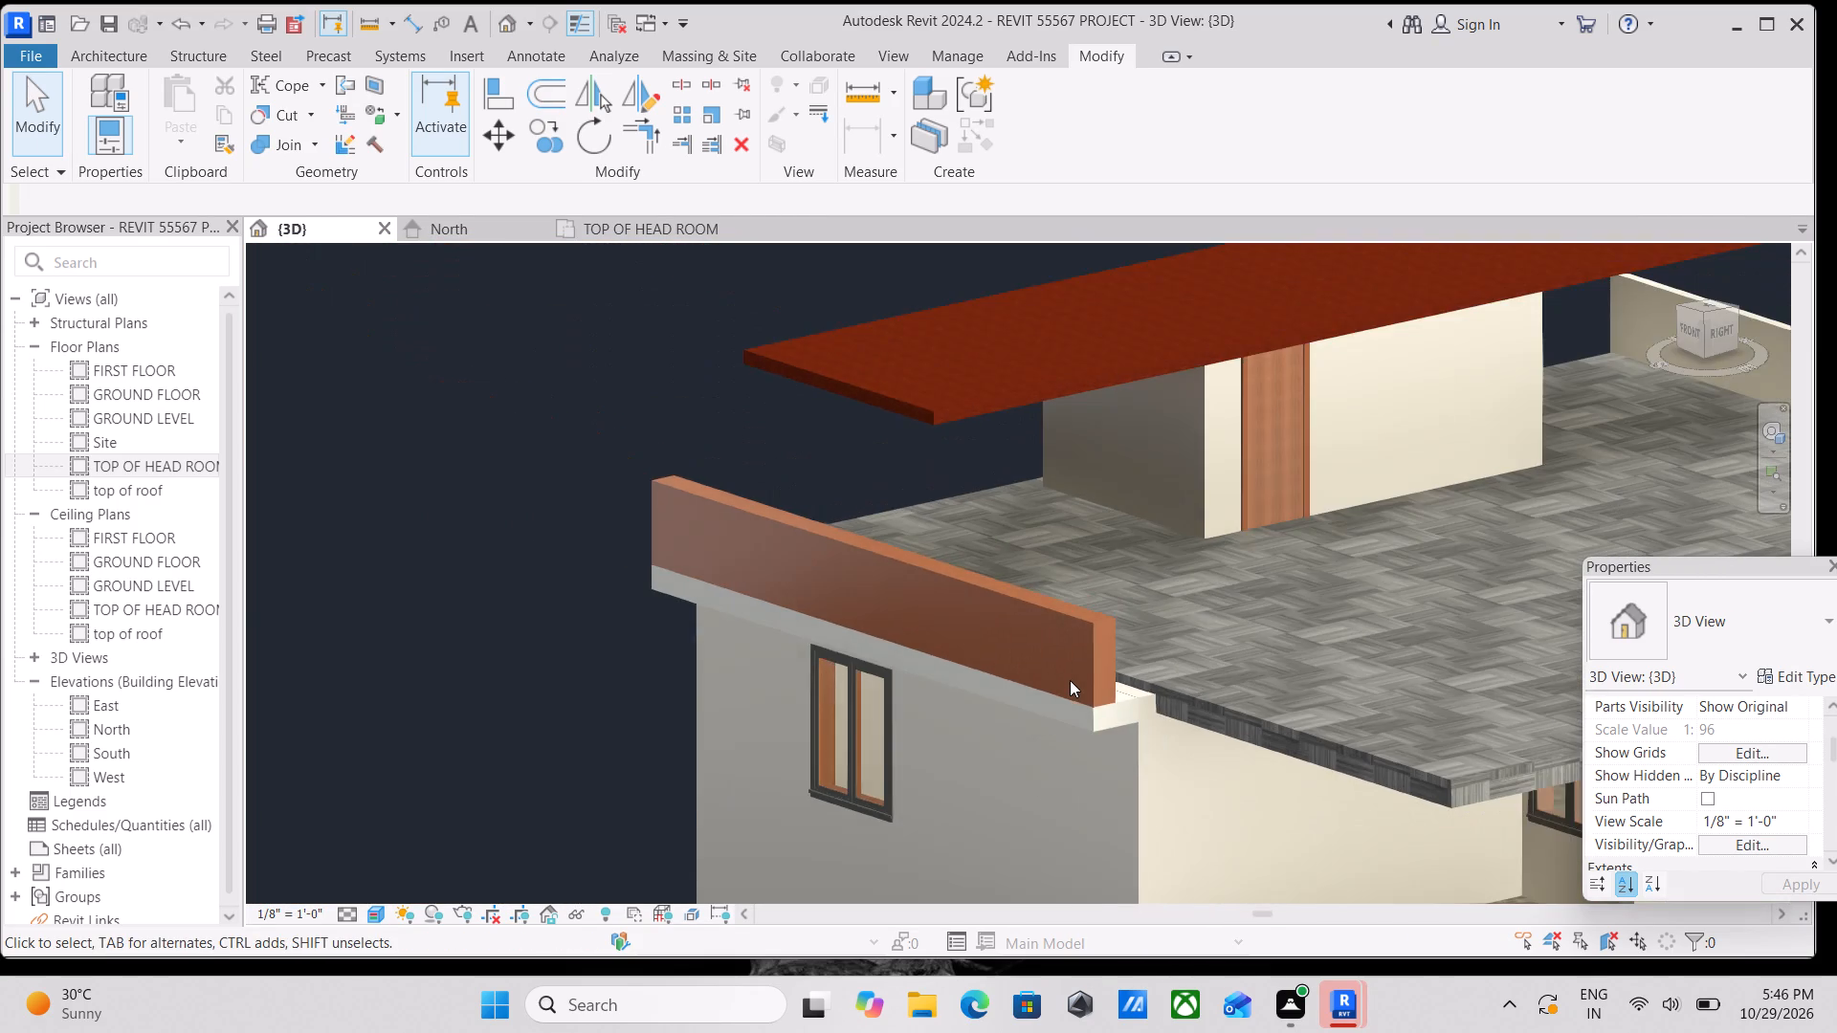
middle_click_drag(1070, 680, 1134, 738, "shift")
Edit the wooden rooftop band in place and open its extrusion's WALLNUT BROWNI material for editing.
left_click(1186, 677)
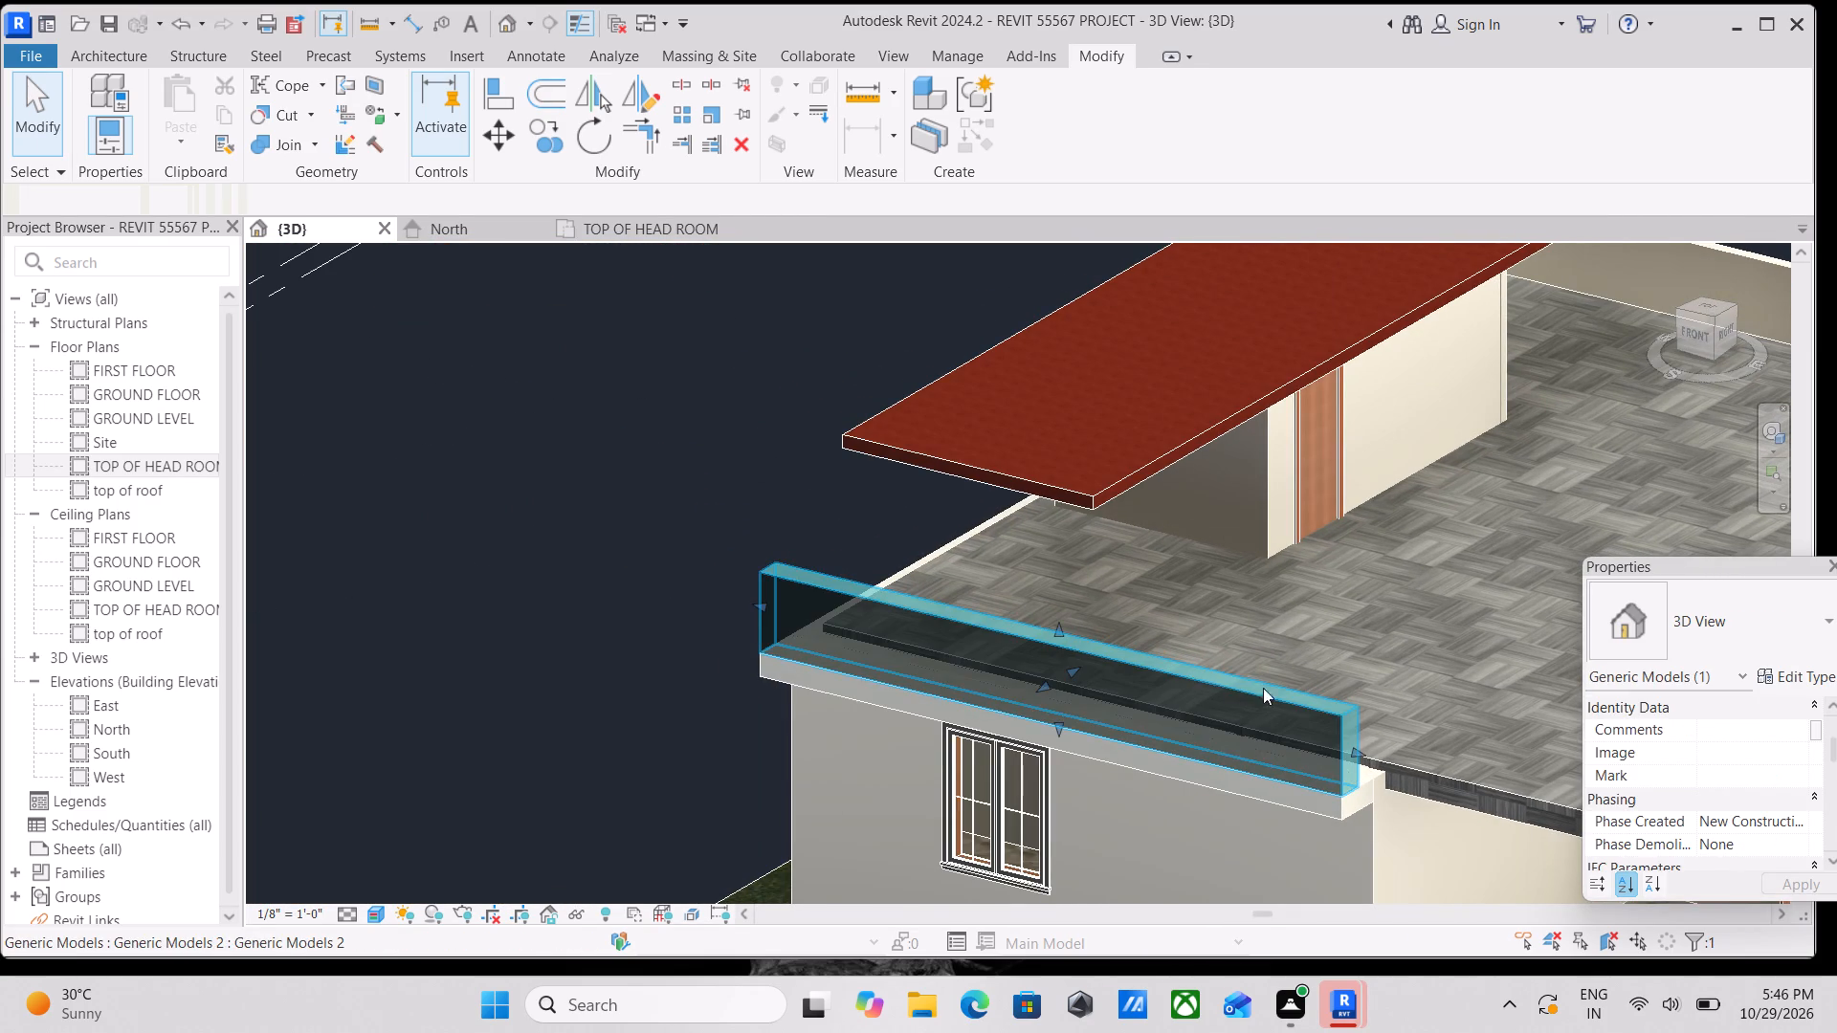
left_click(1796, 680)
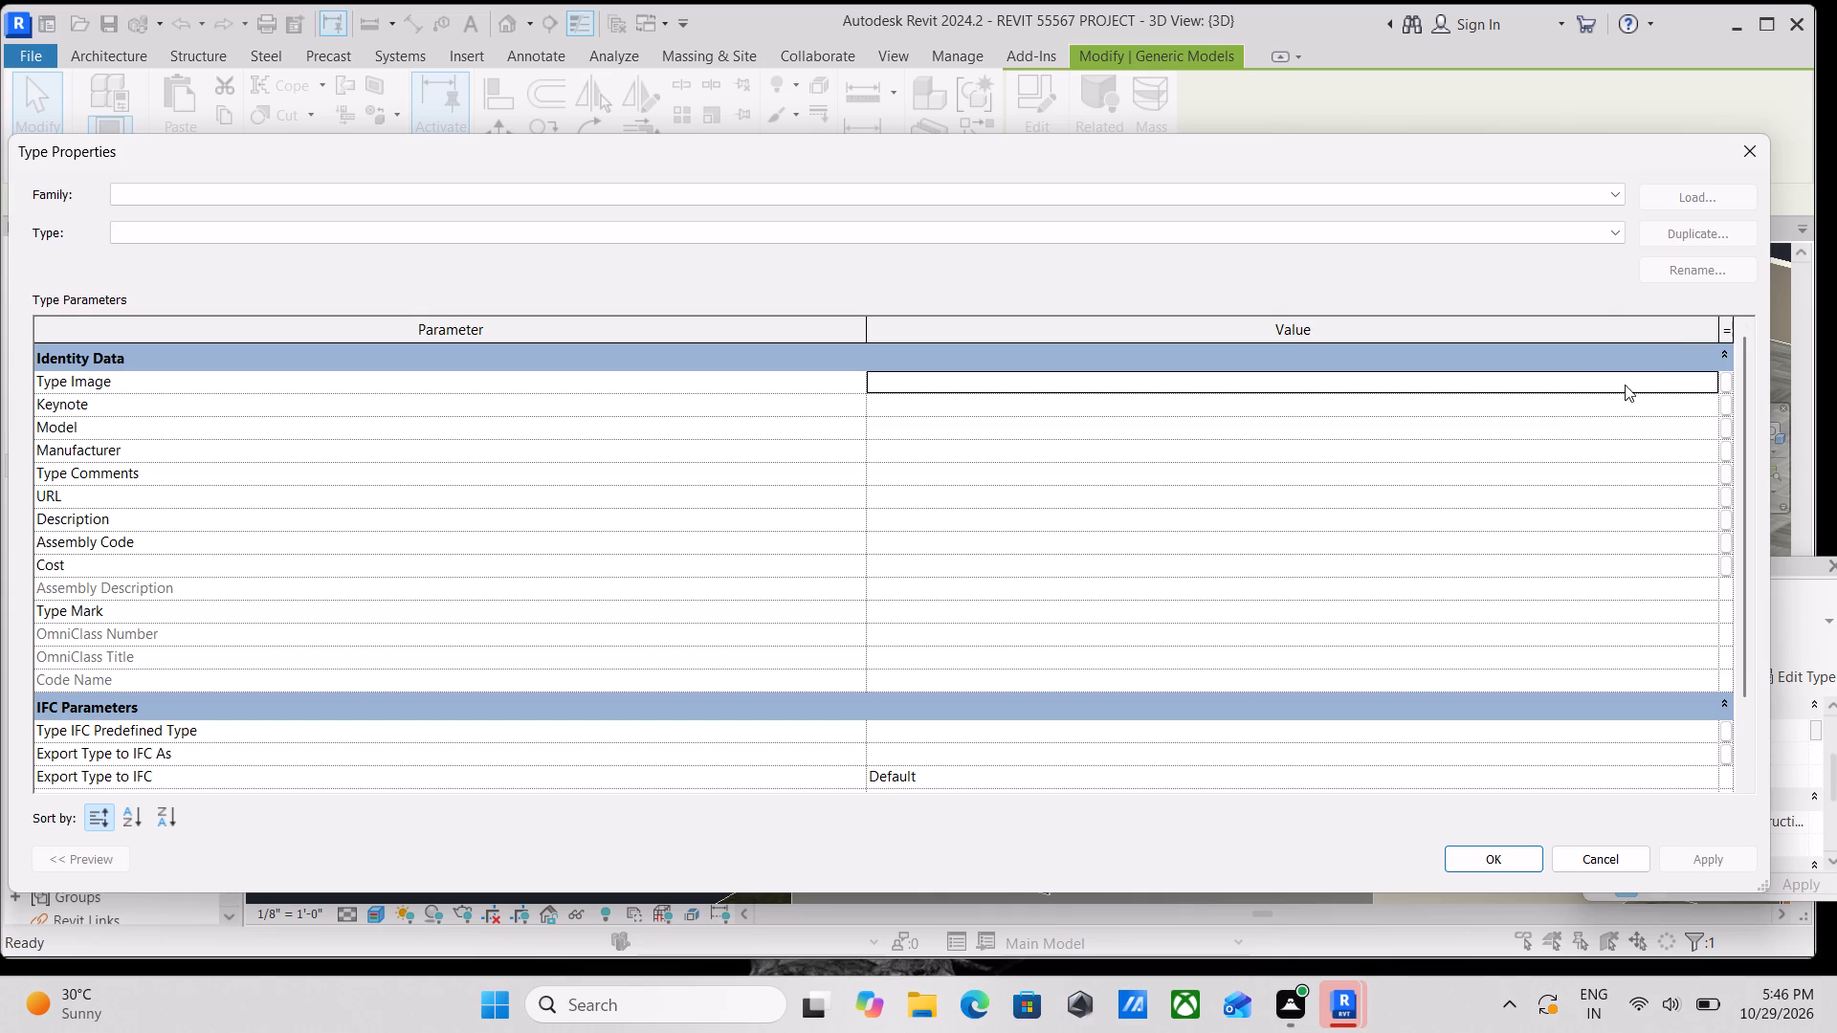
left_click(1753, 155)
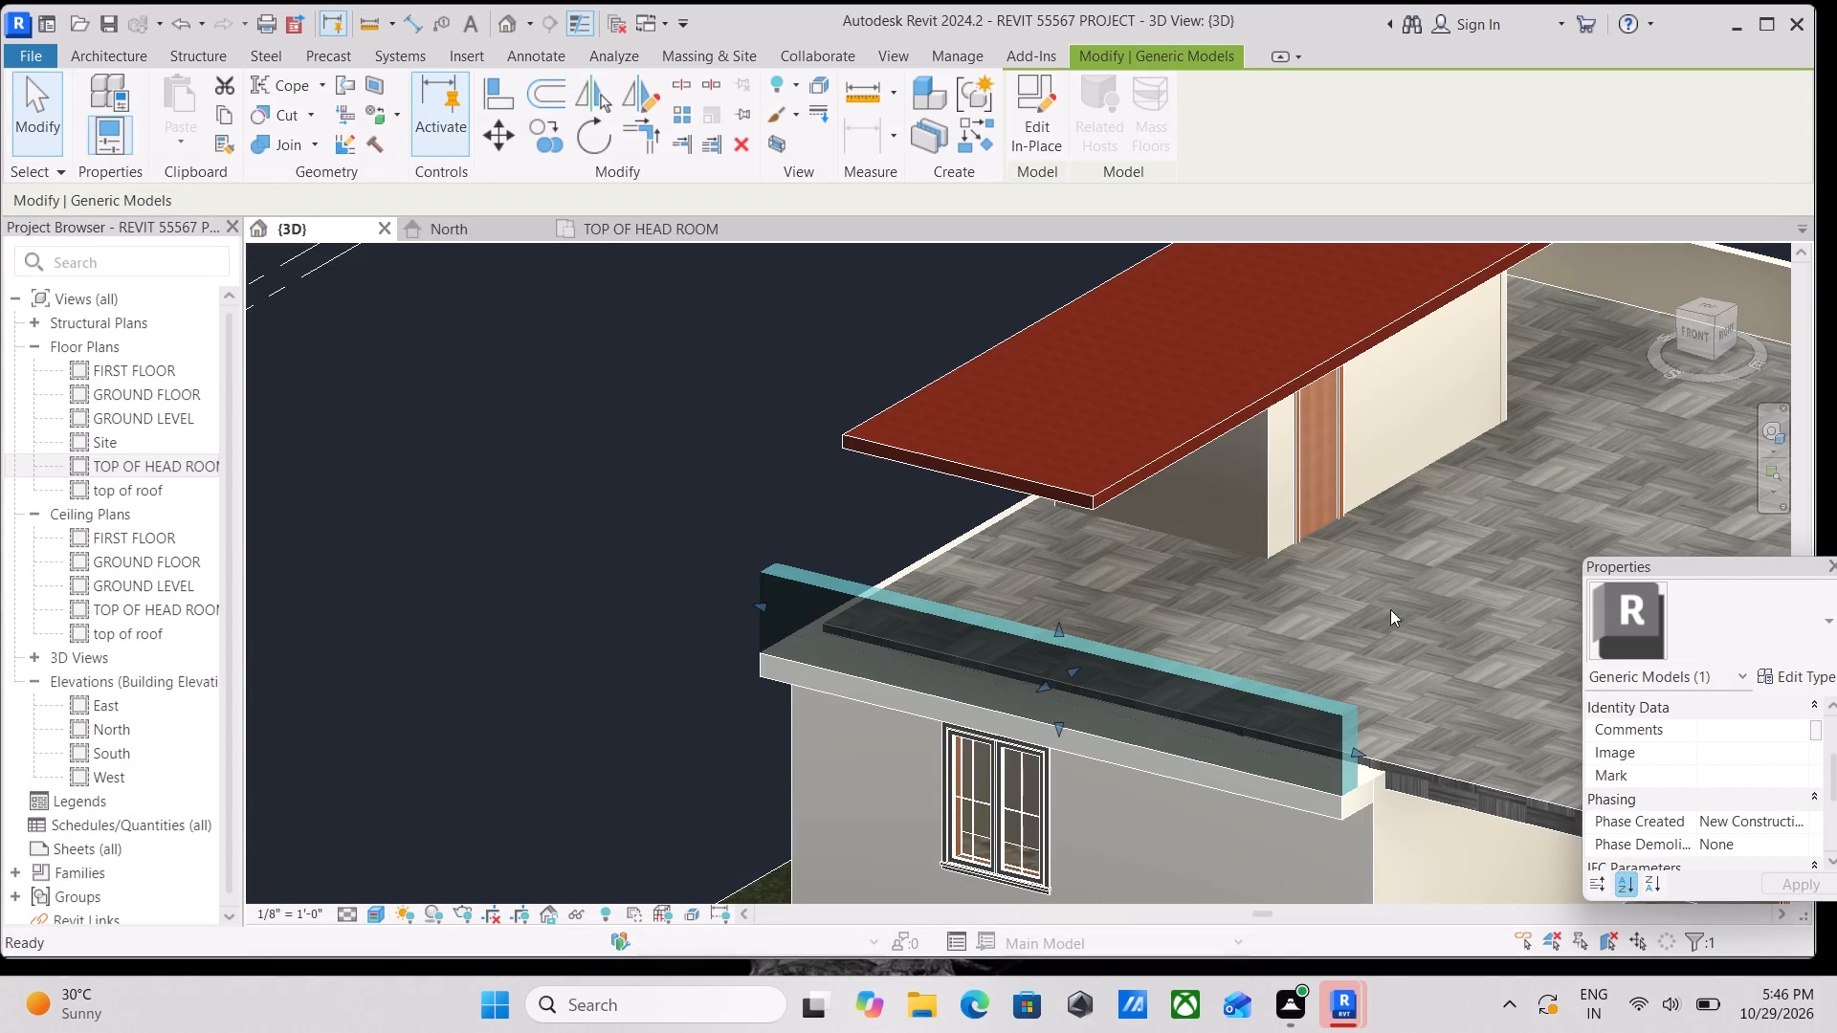
left_click(1011, 121)
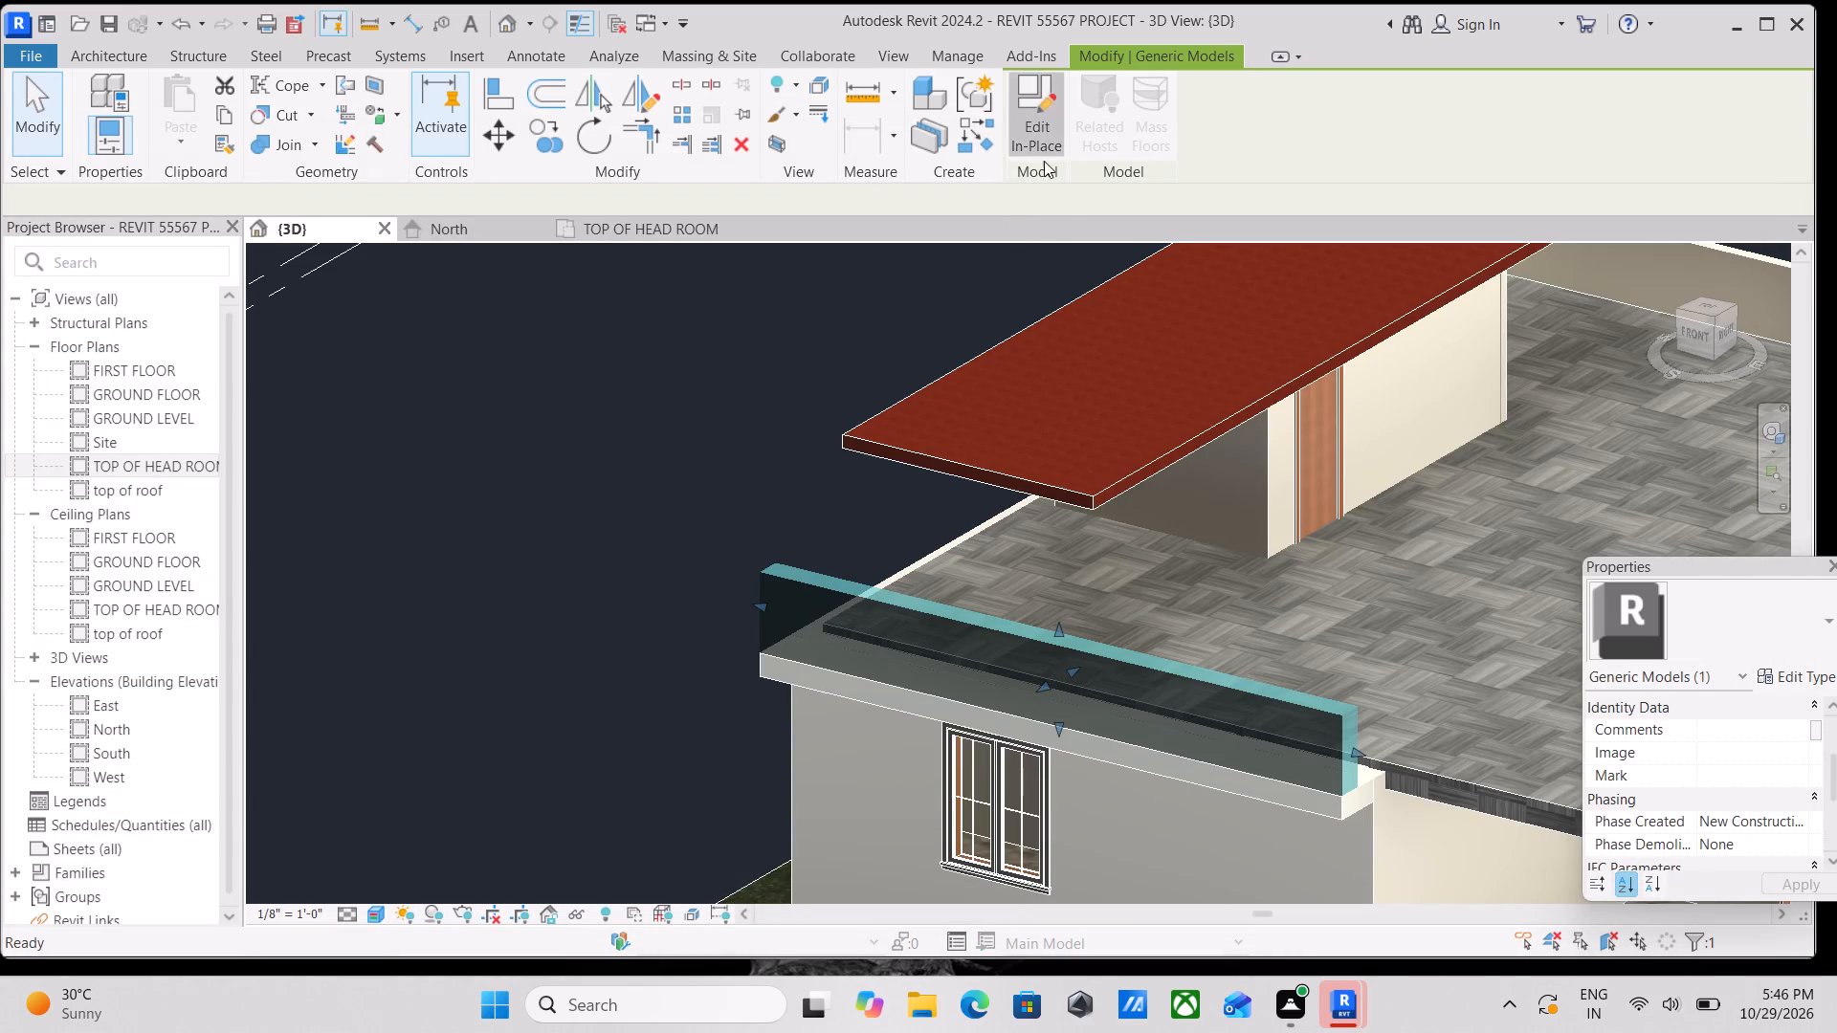
left_click(1269, 698)
scroll(1783, 790, "down", 1)
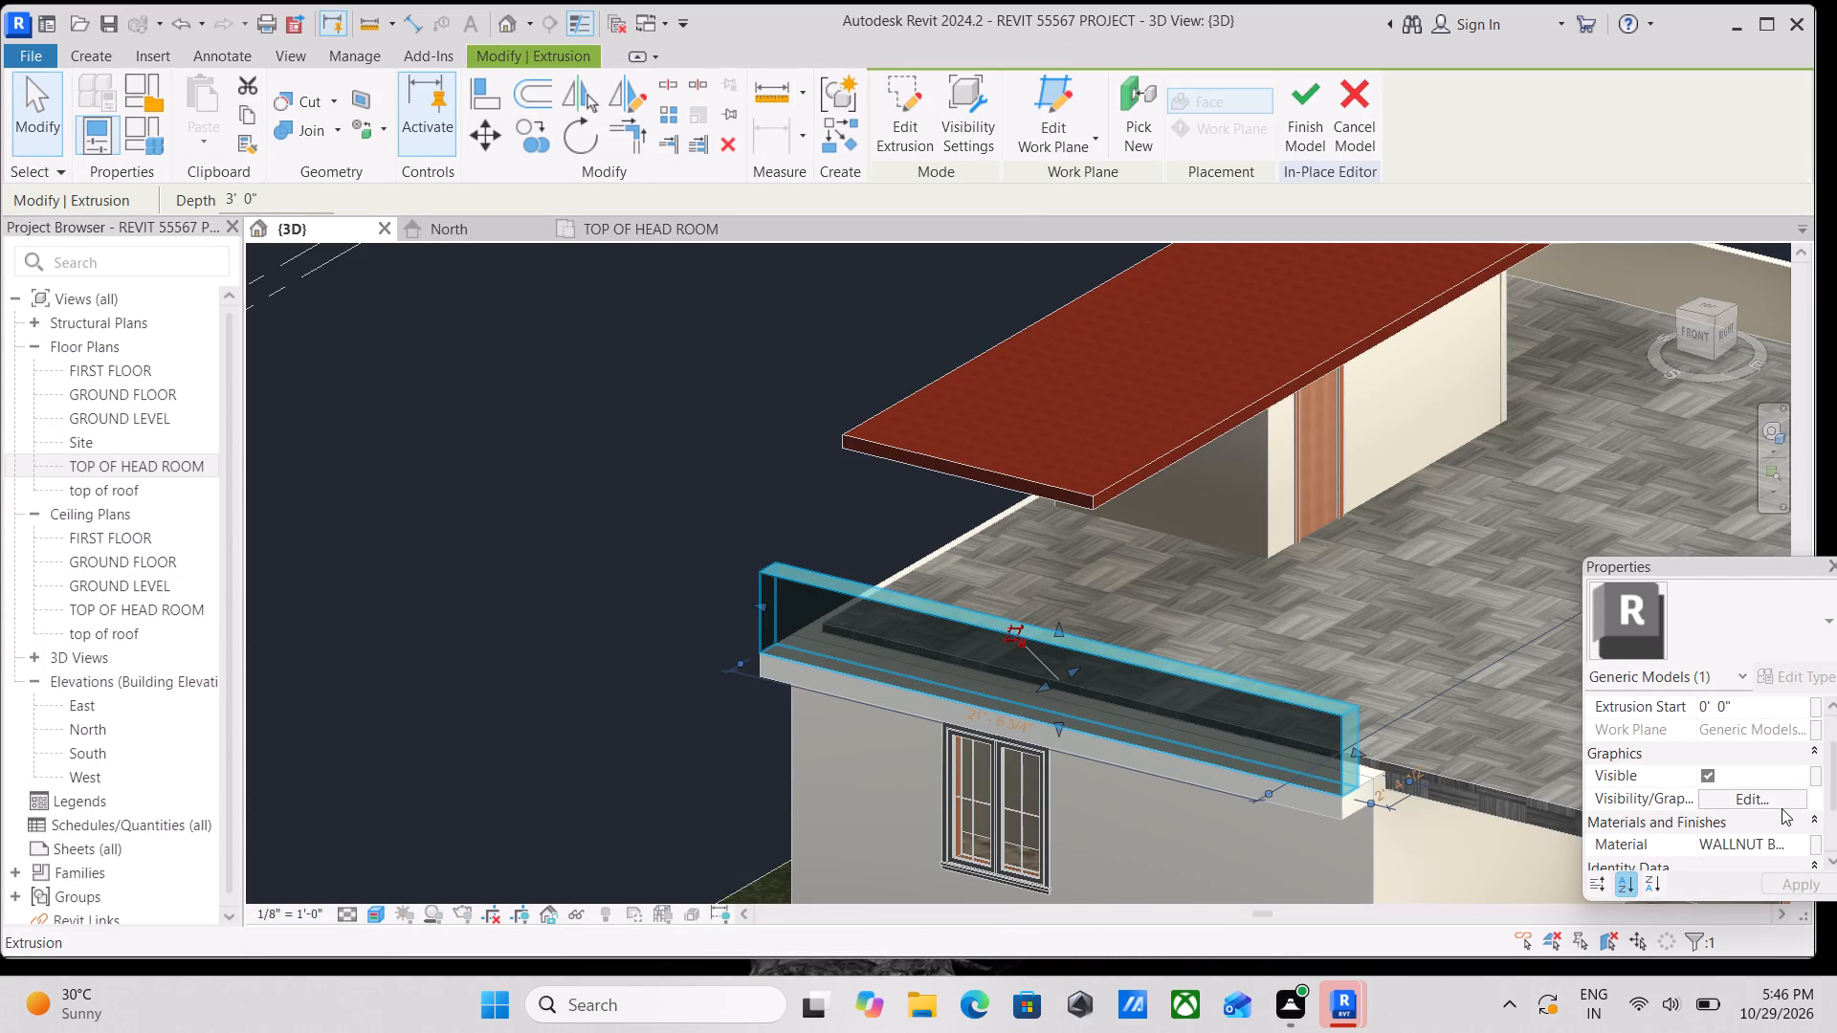
scroll(1780, 813, "down", 1)
left_click(1786, 795)
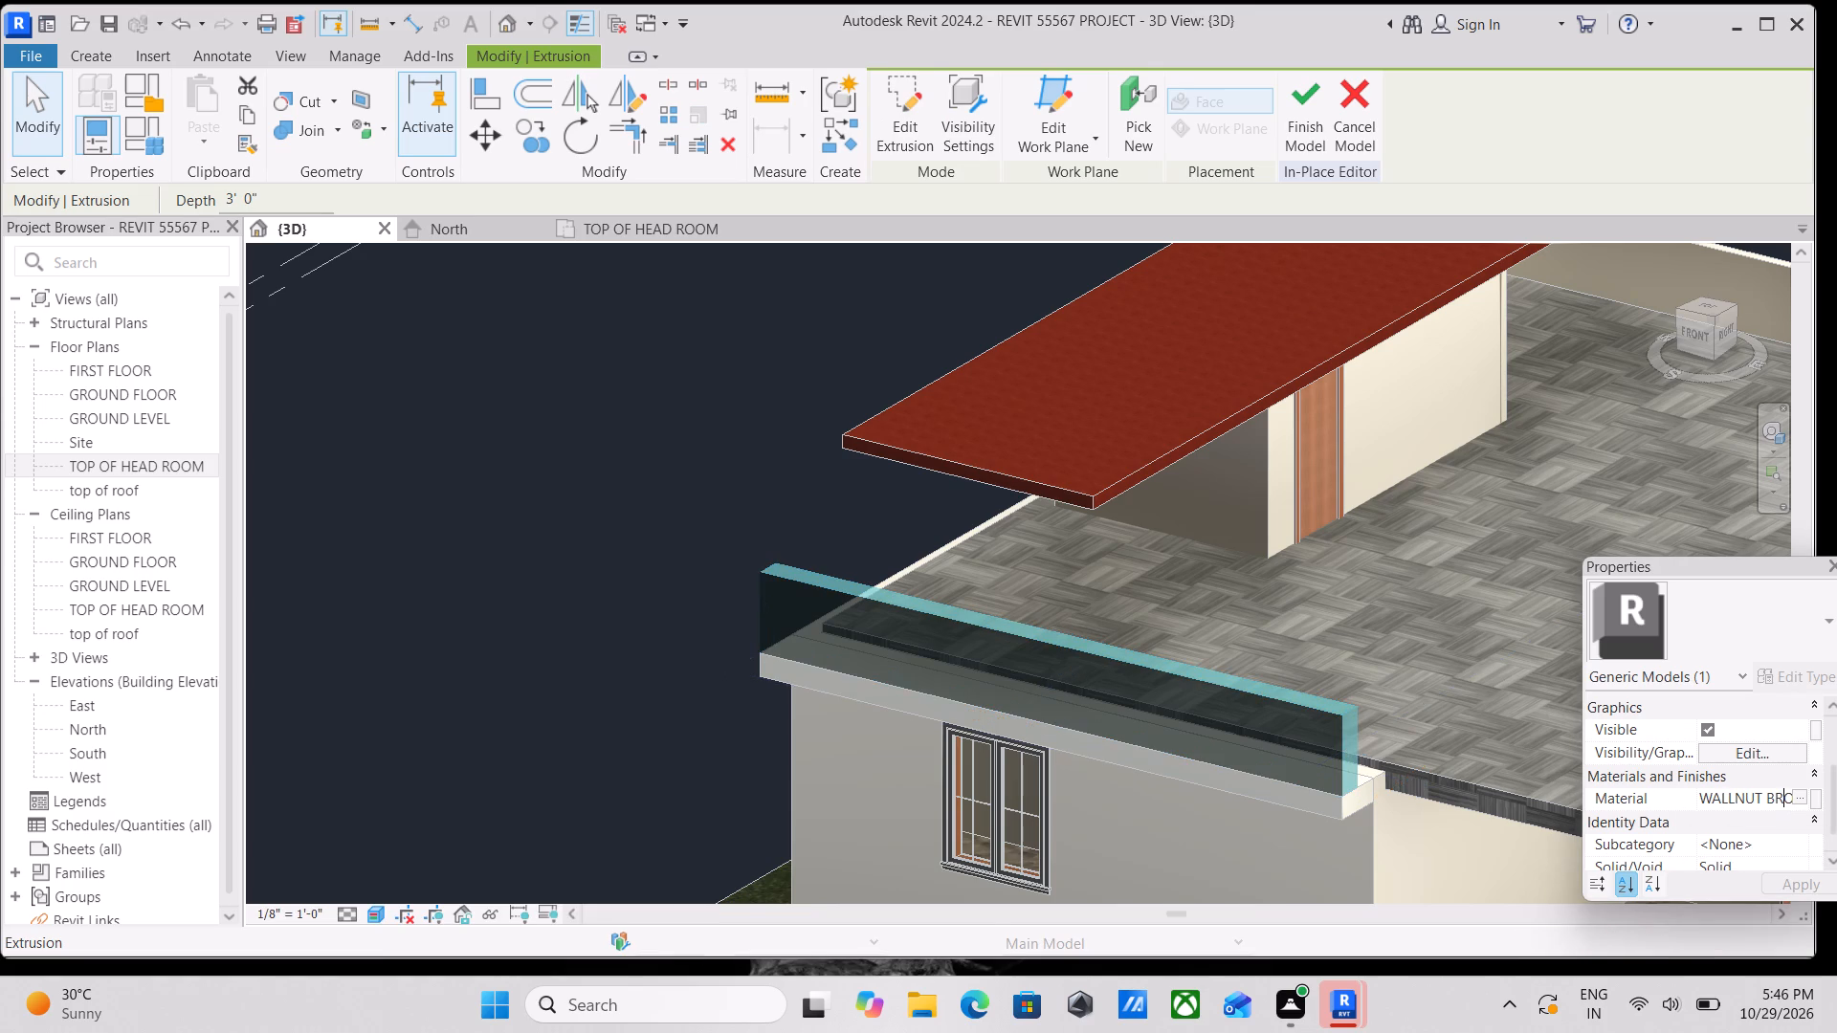
left_click(1796, 797)
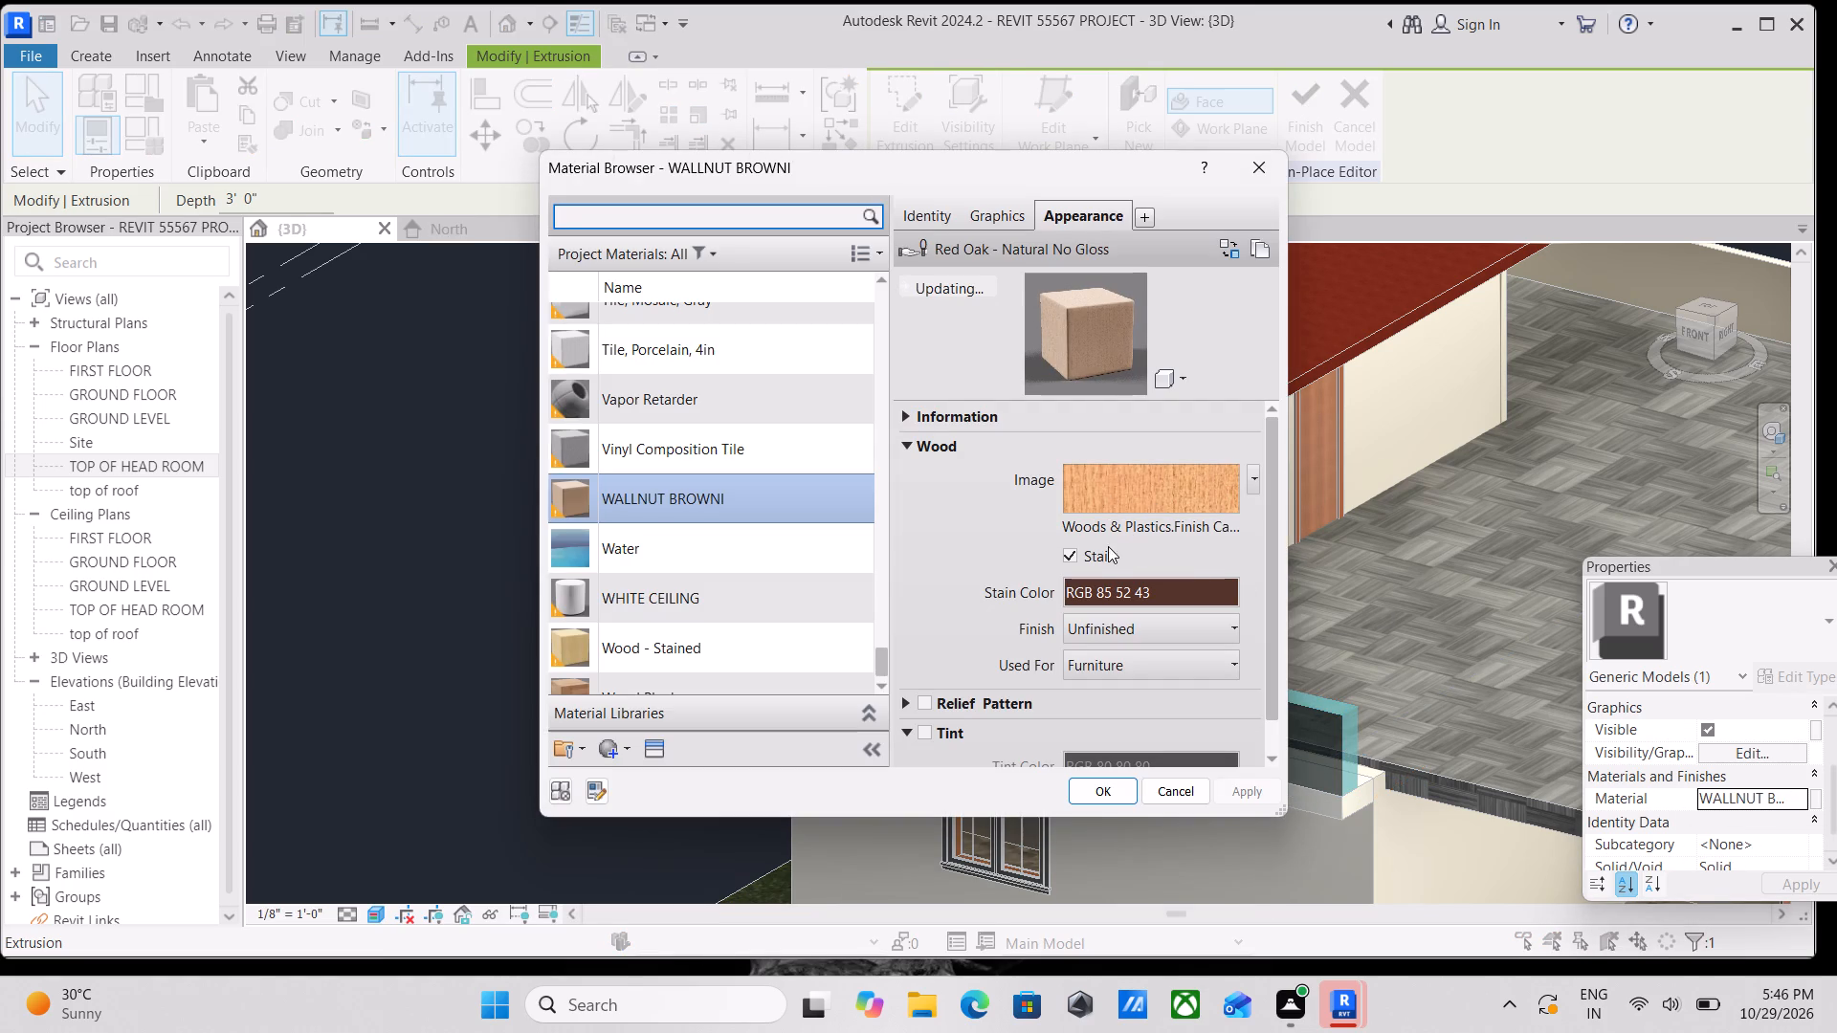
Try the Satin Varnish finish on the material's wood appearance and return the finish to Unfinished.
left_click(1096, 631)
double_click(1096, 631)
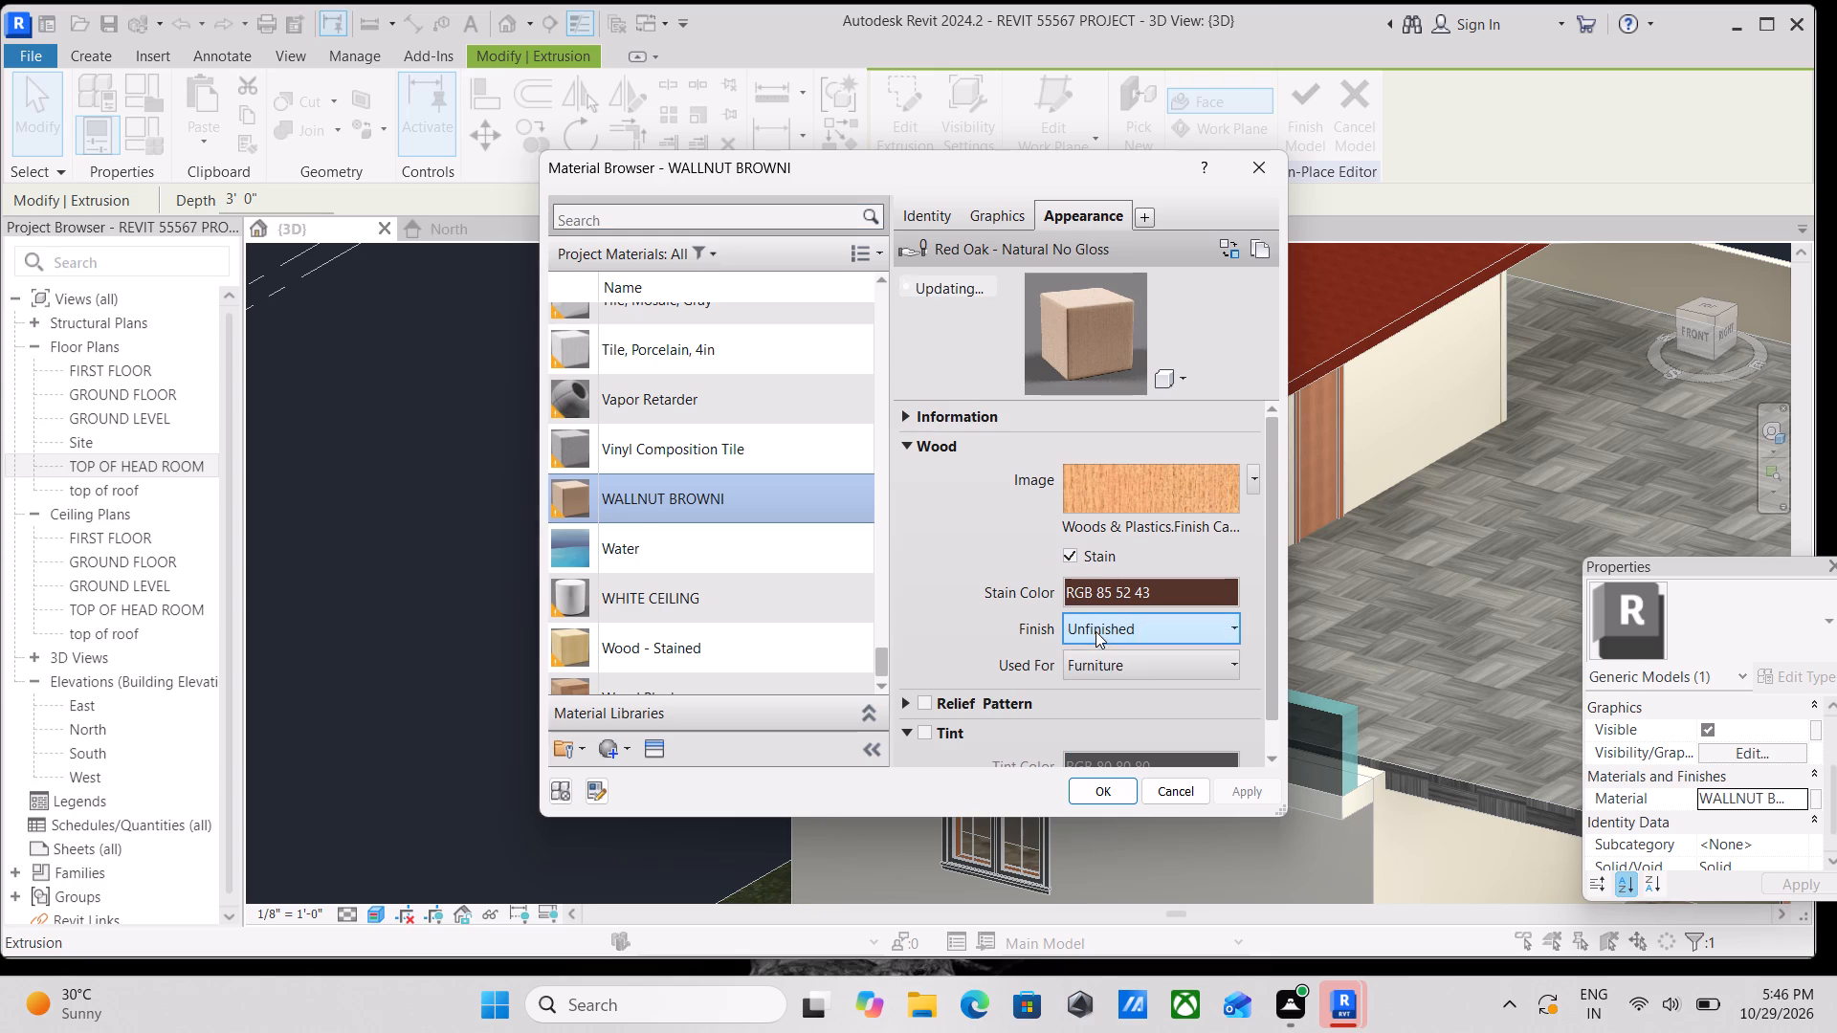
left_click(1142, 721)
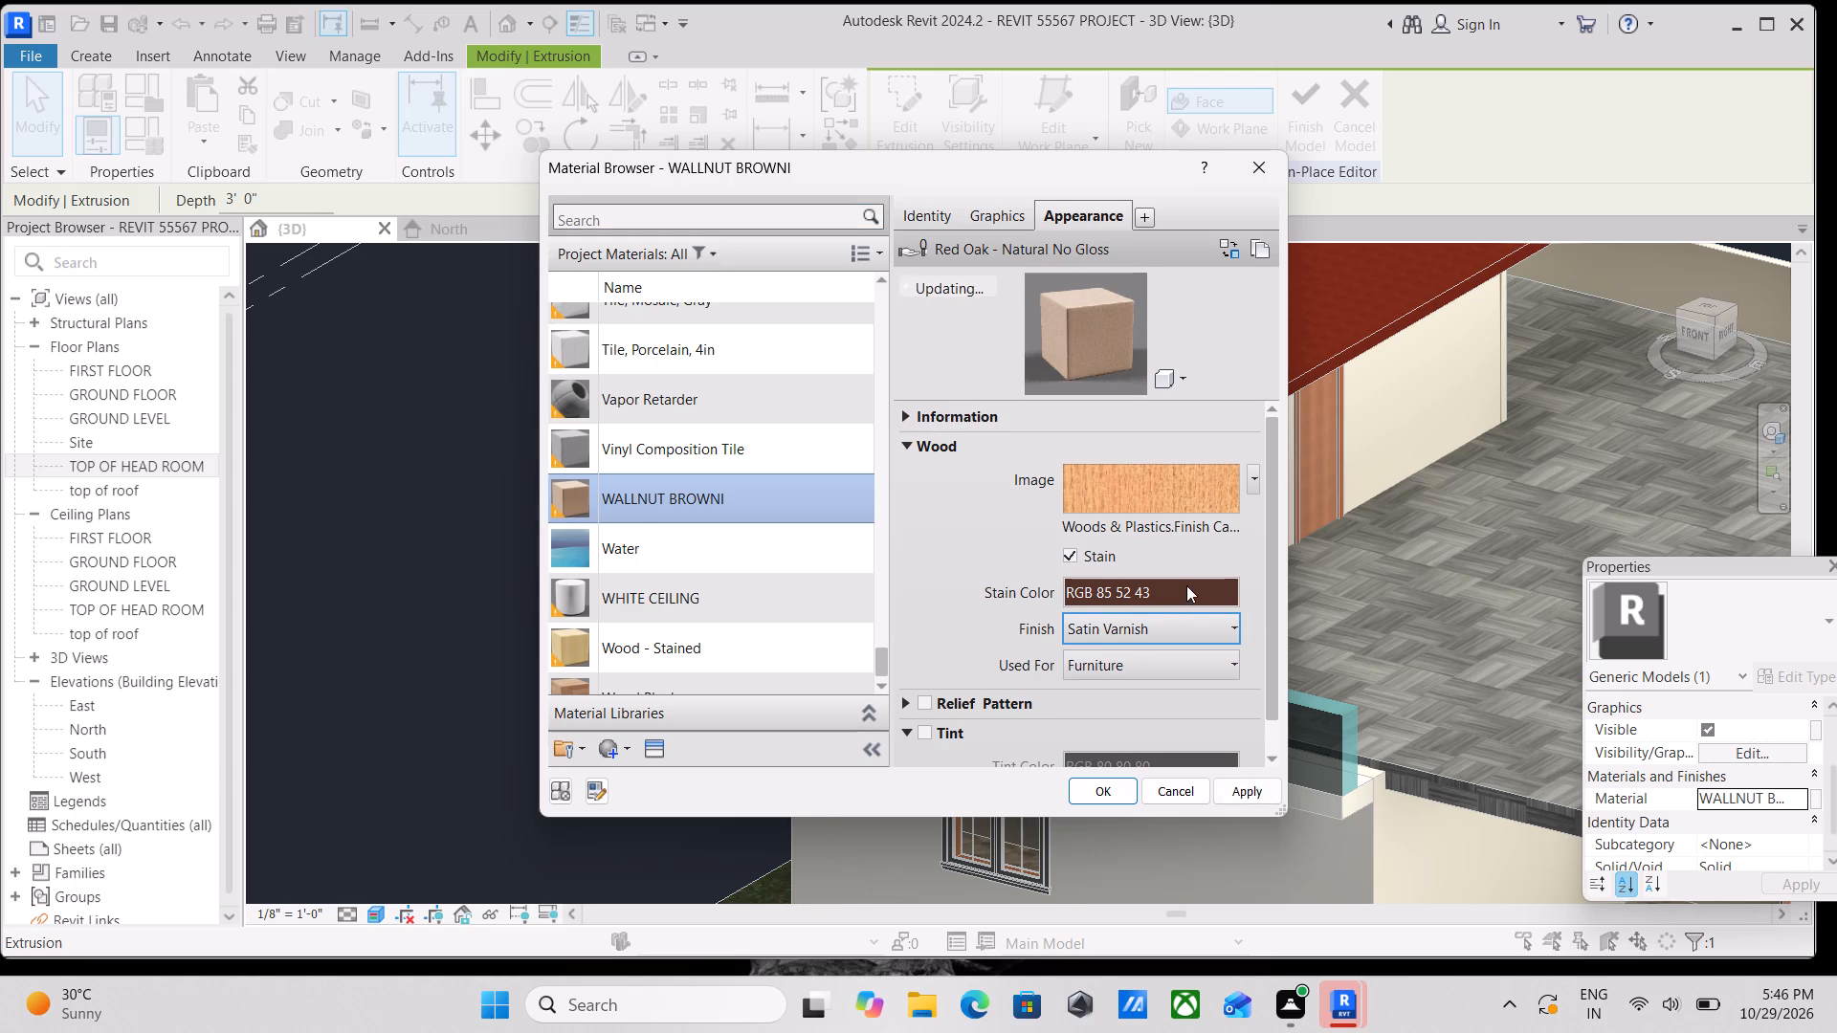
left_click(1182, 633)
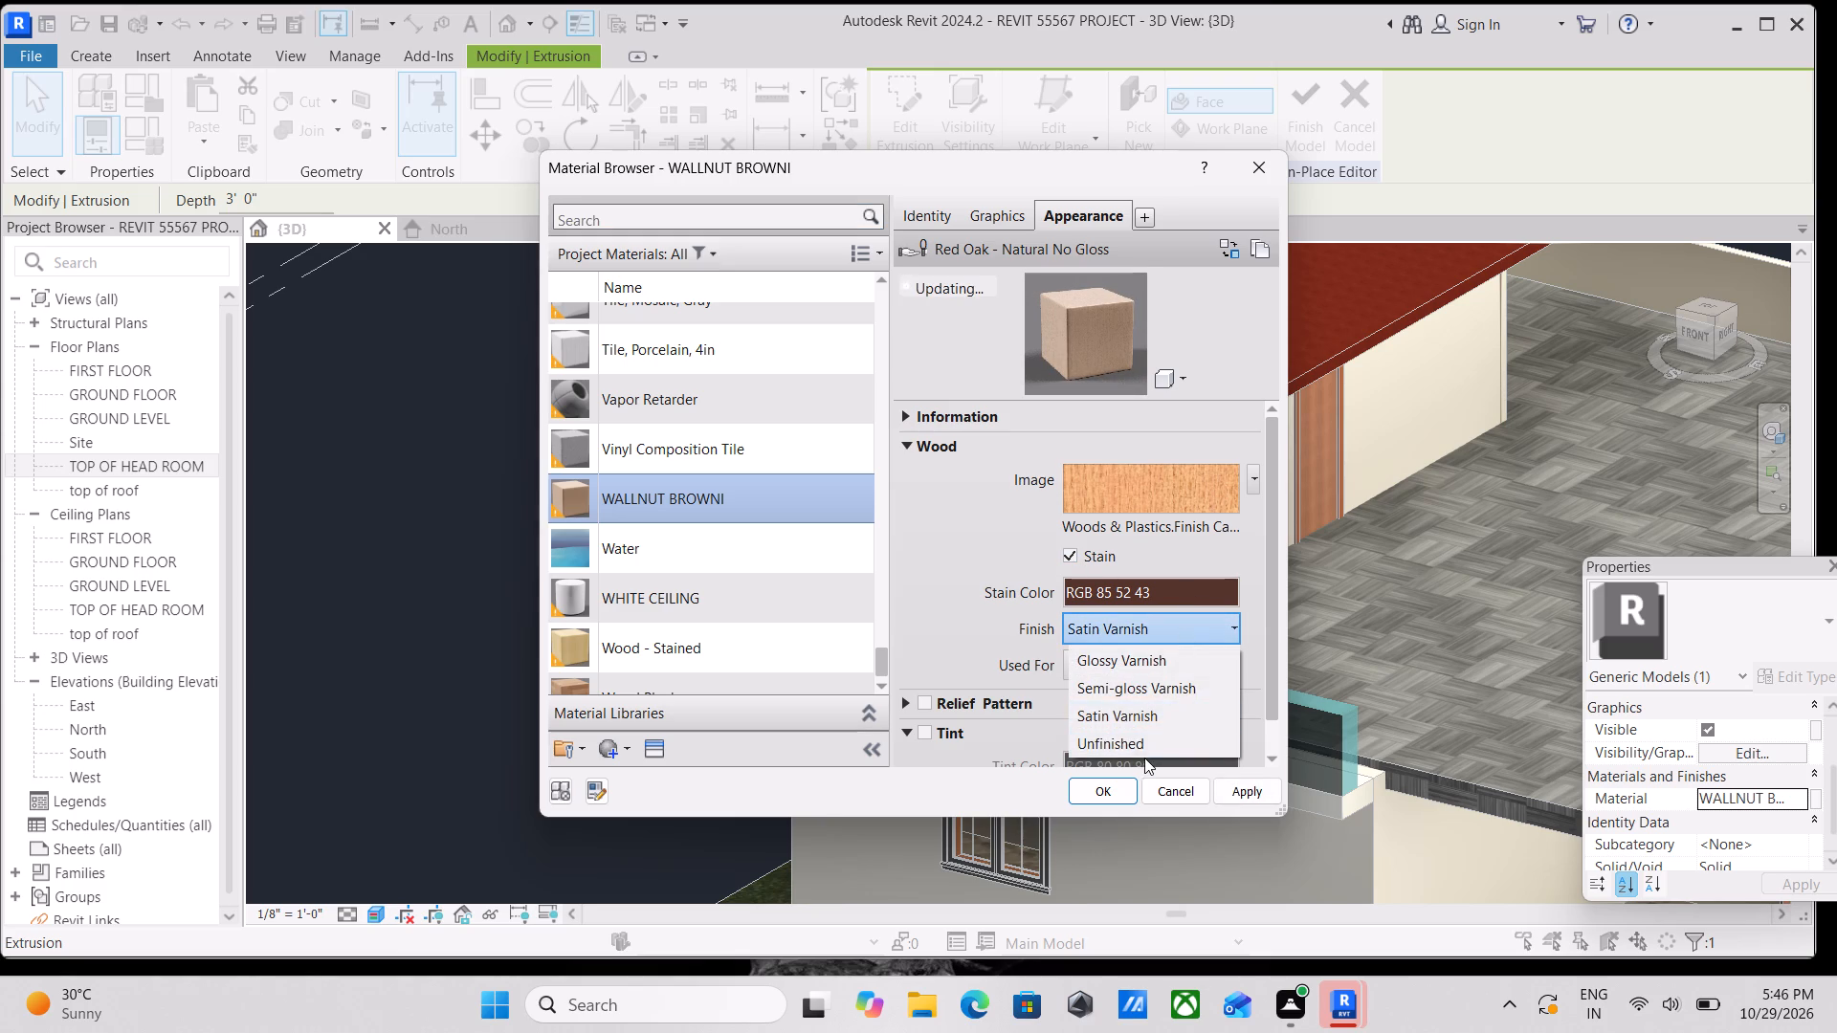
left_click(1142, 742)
Set the wood appearance's intended use to Flooring, apply it to the material and finish the in-place model.
left_click(1144, 670)
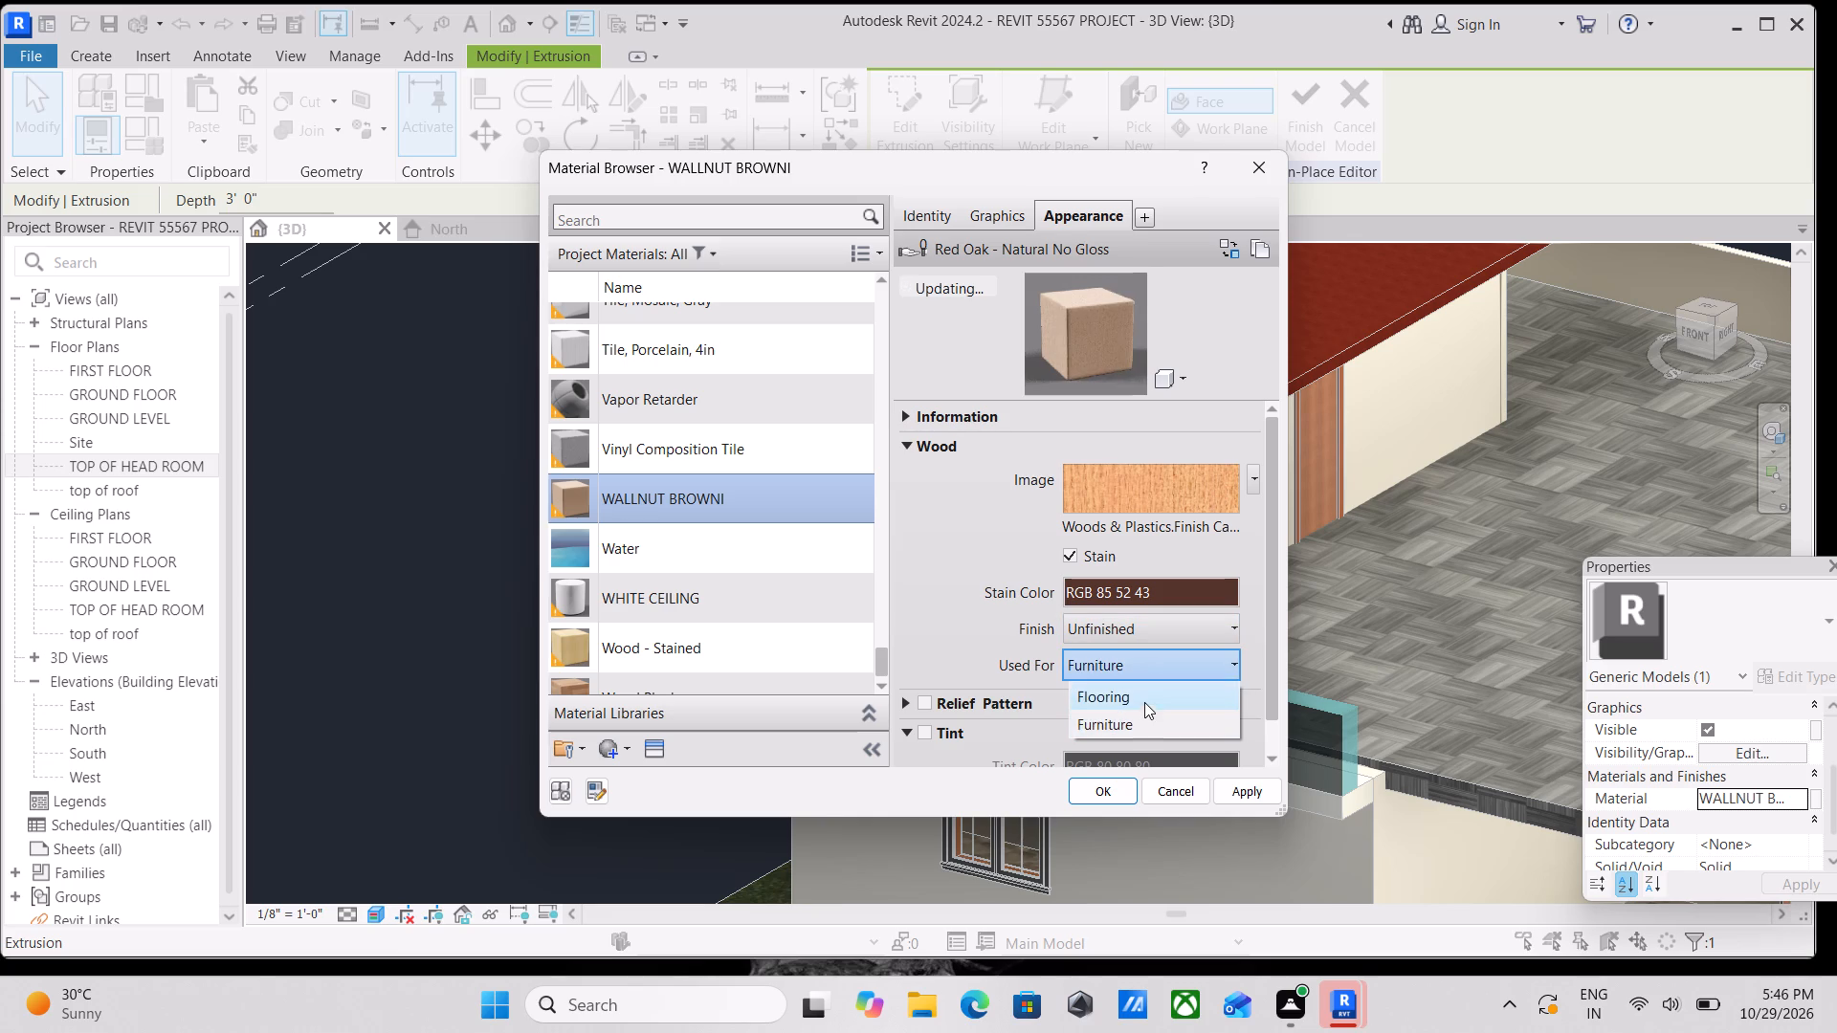
left_click(1142, 709)
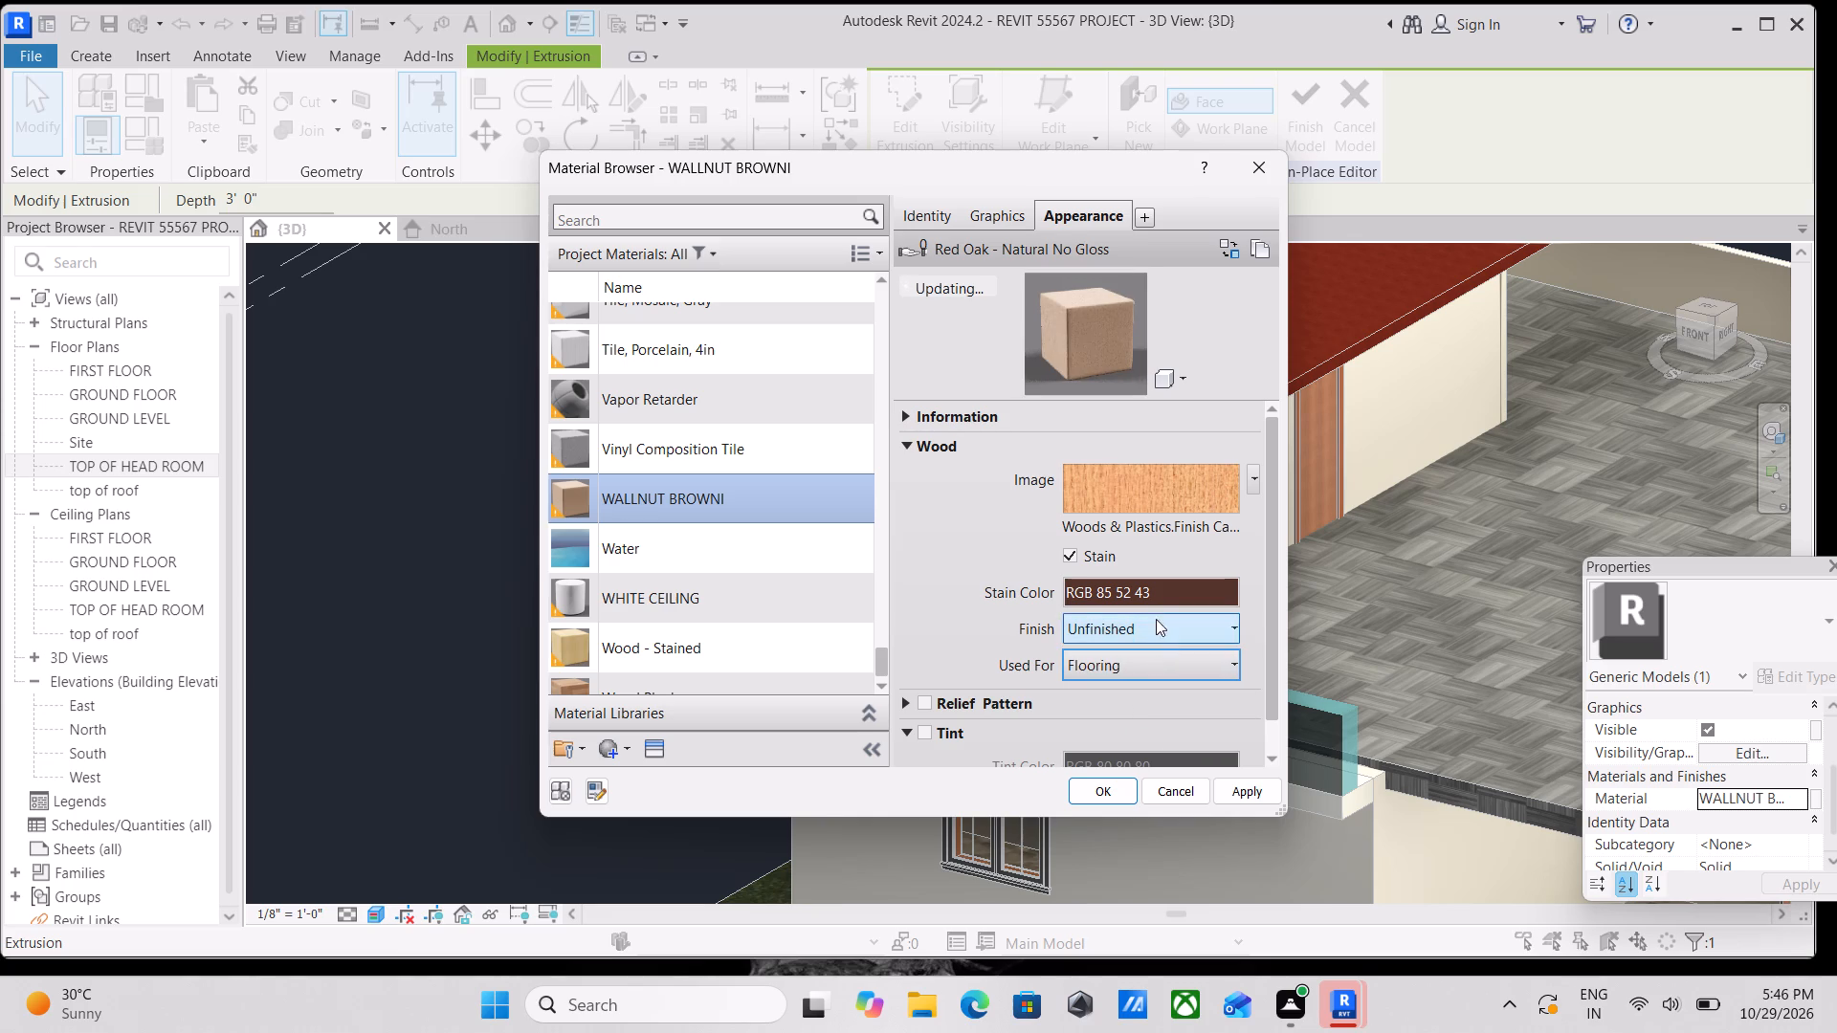
left_click(1228, 790)
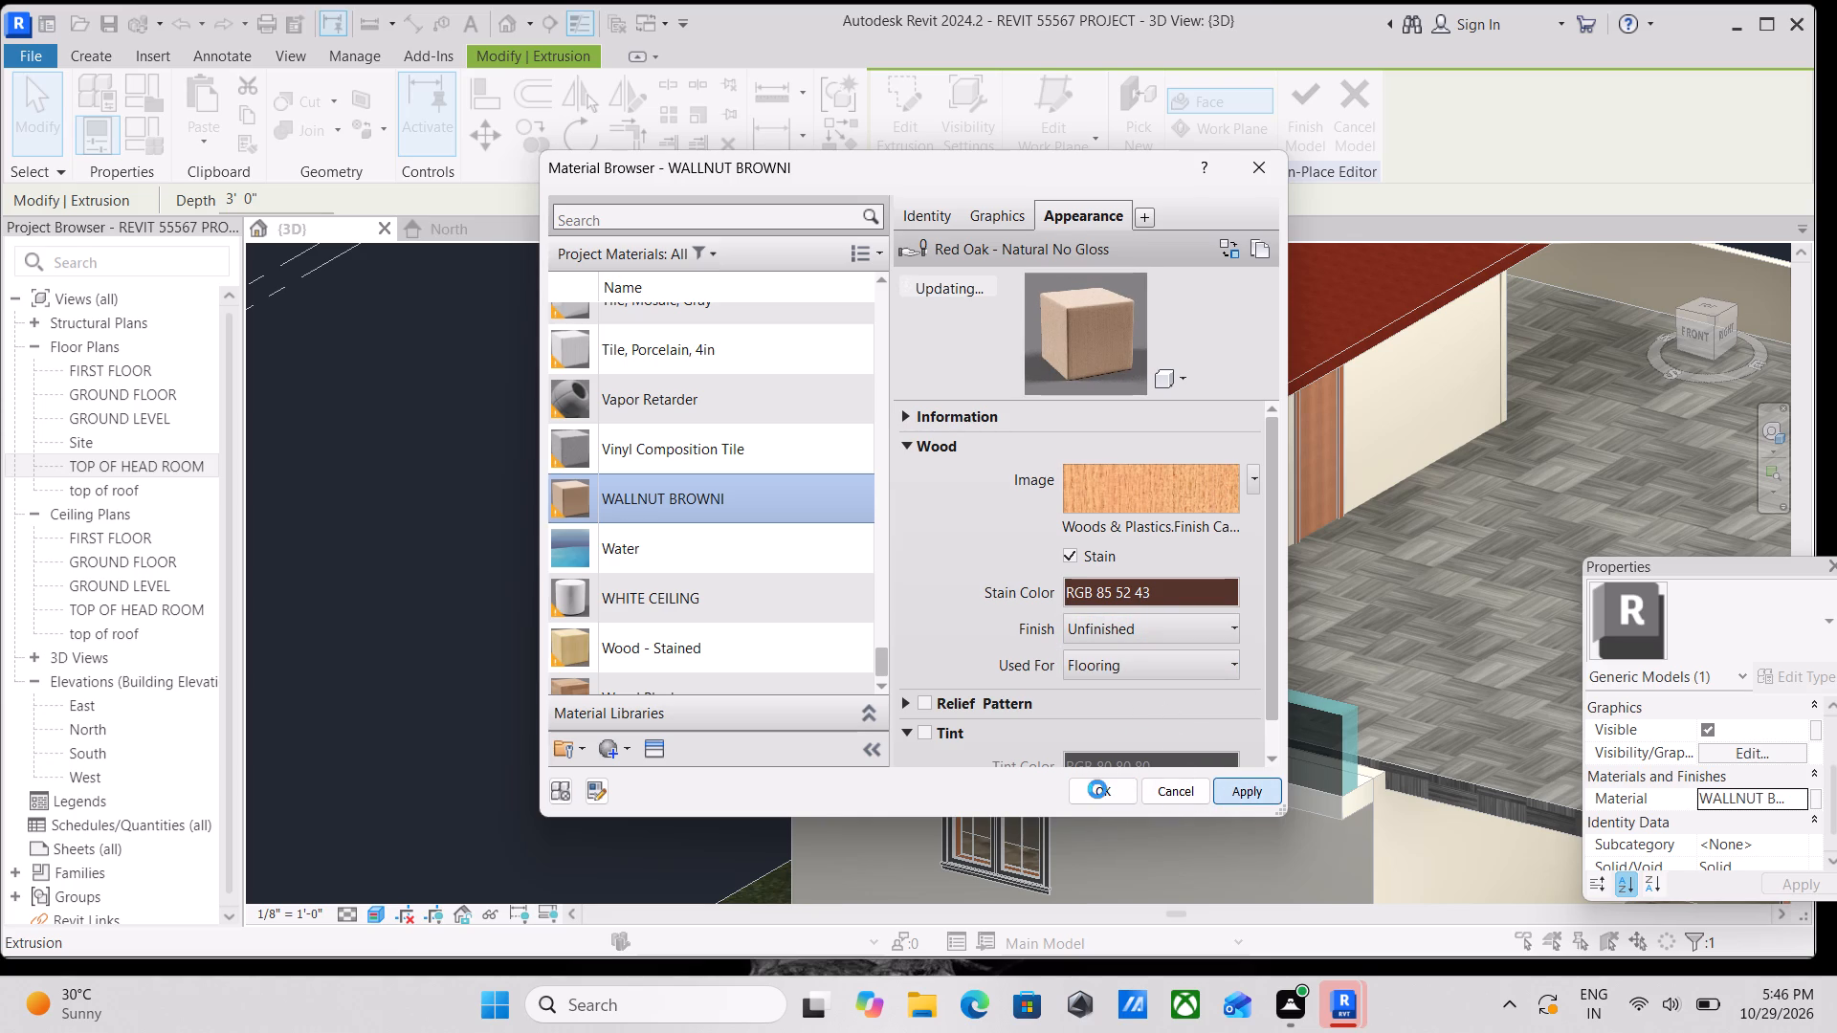
left_click(1096, 789)
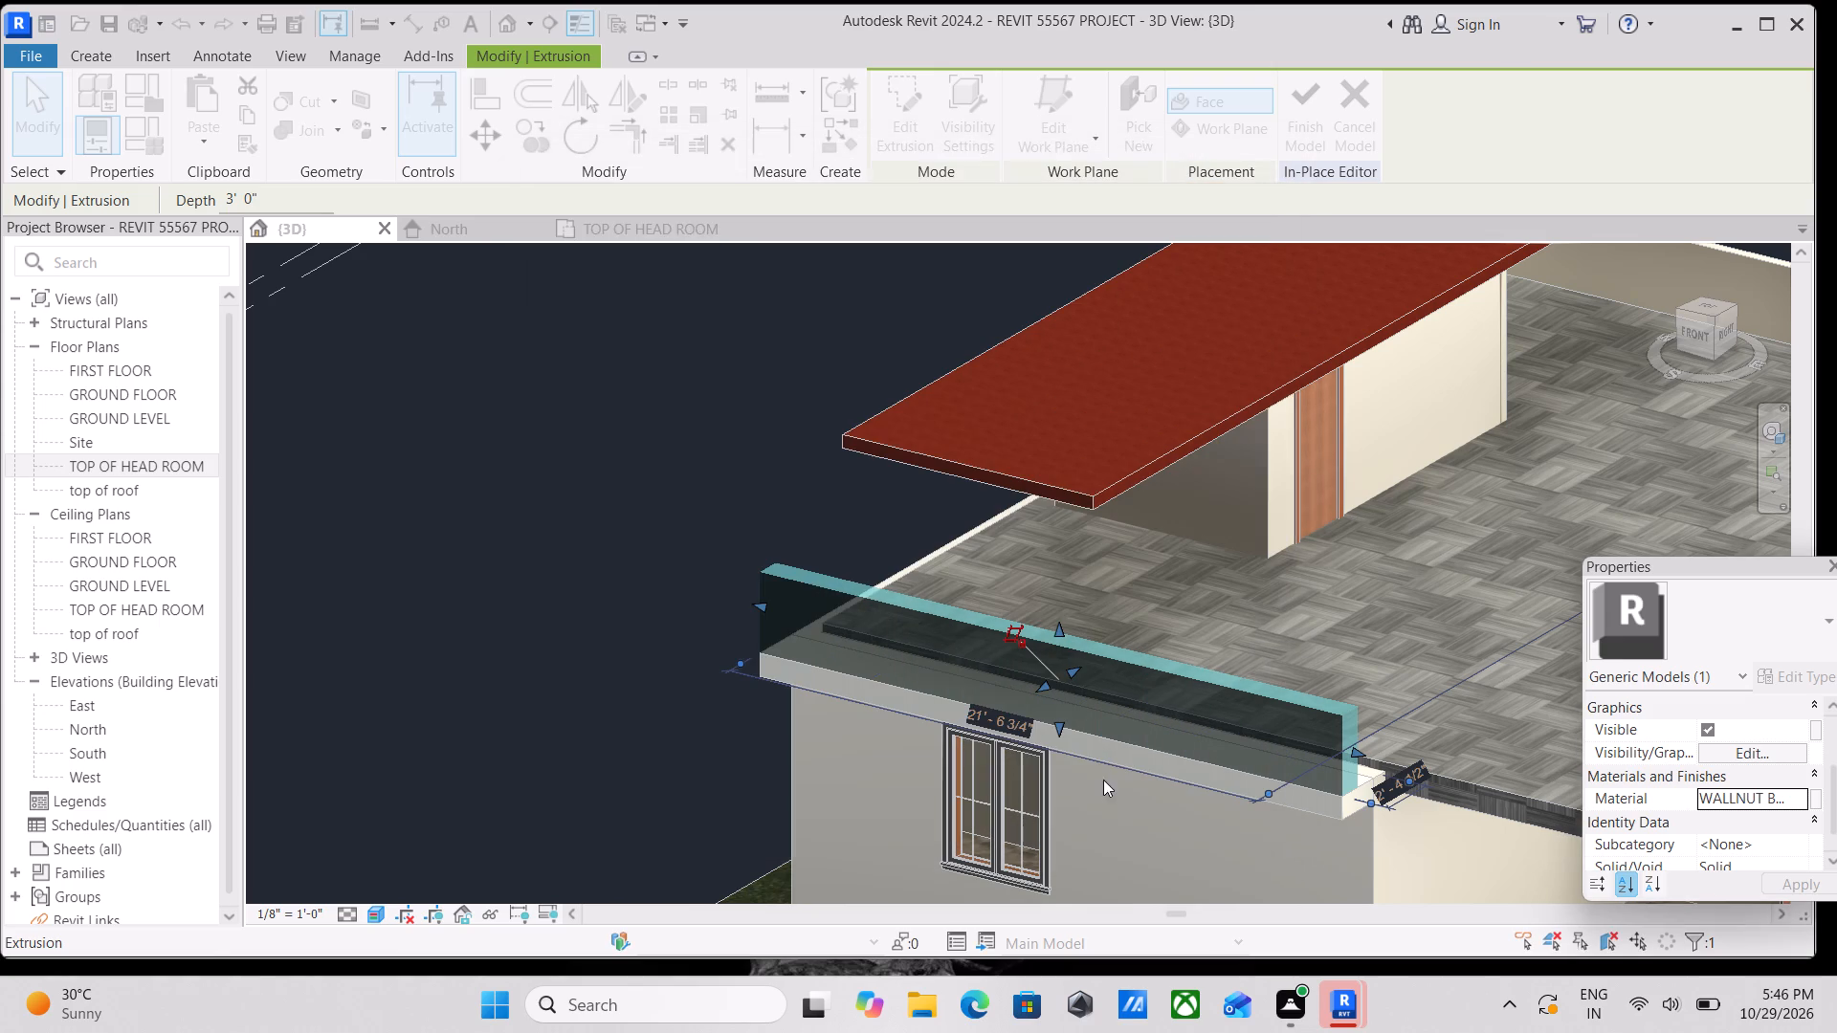
left_click(1294, 91)
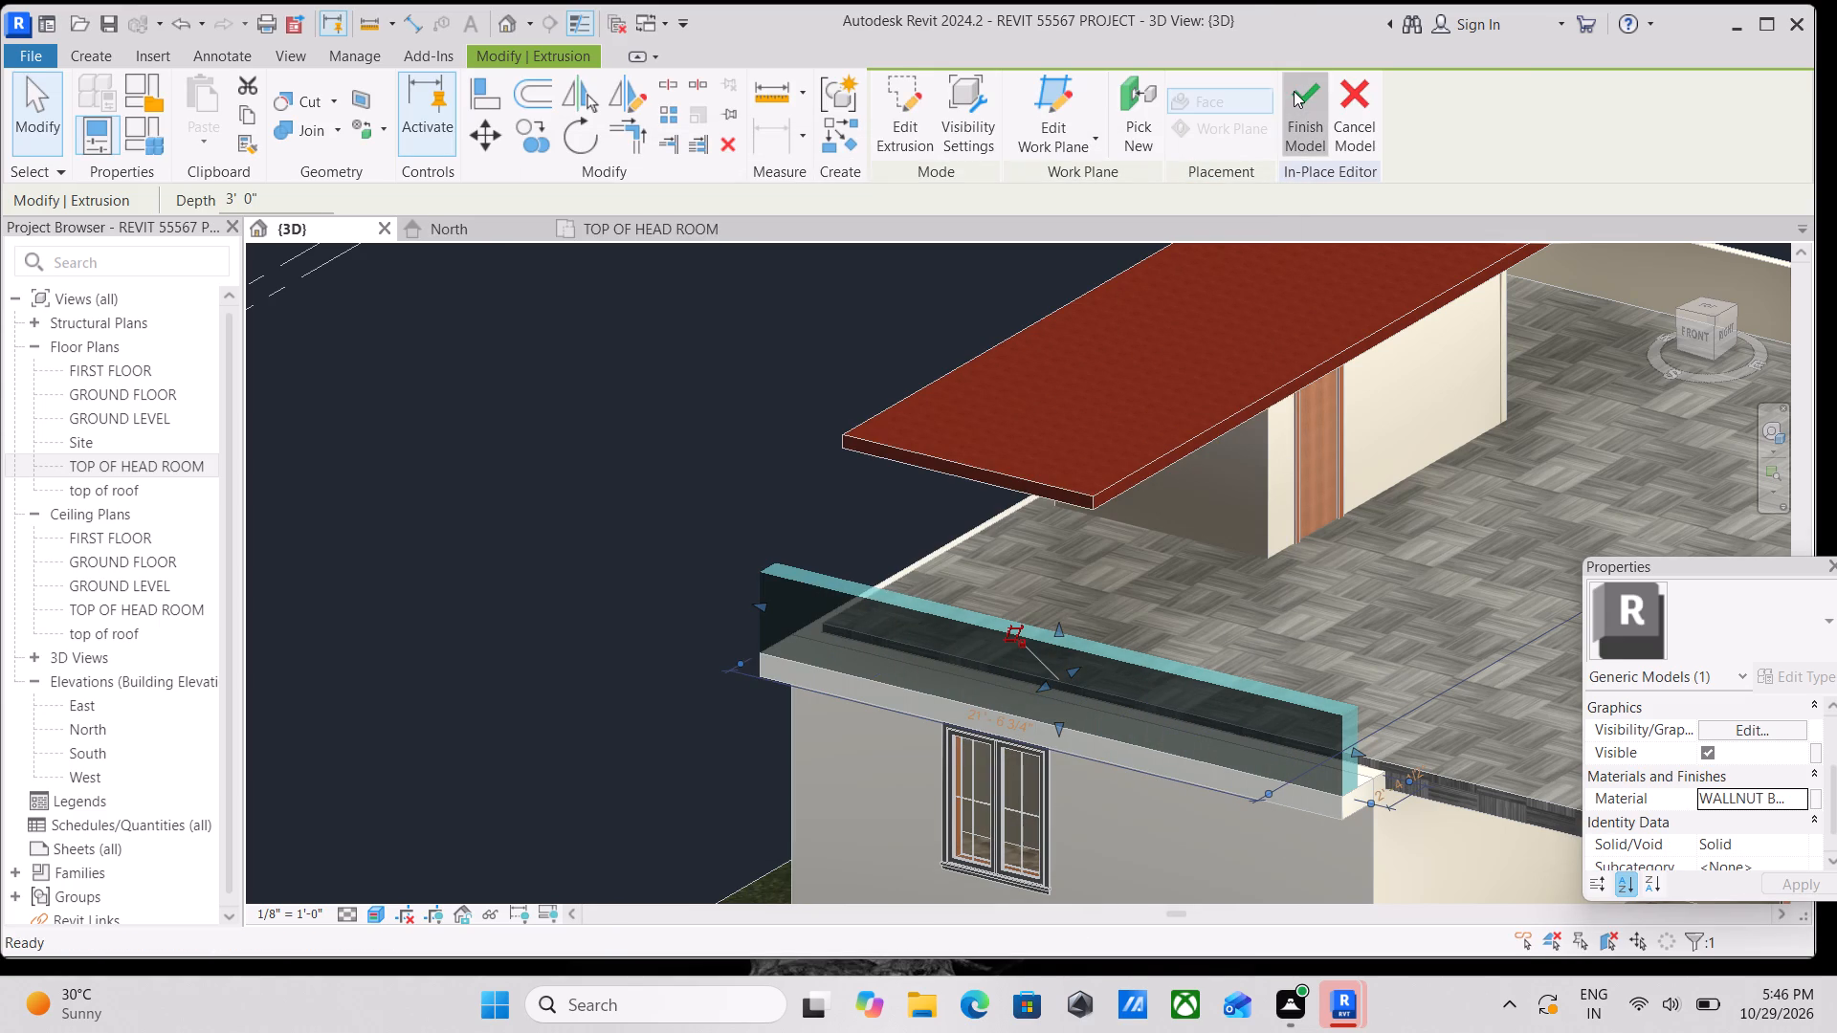
key("Escape")
Examine the wood grain and colour of the rooftop band up close and from a distance.
scroll(1238, 676, "up", 5)
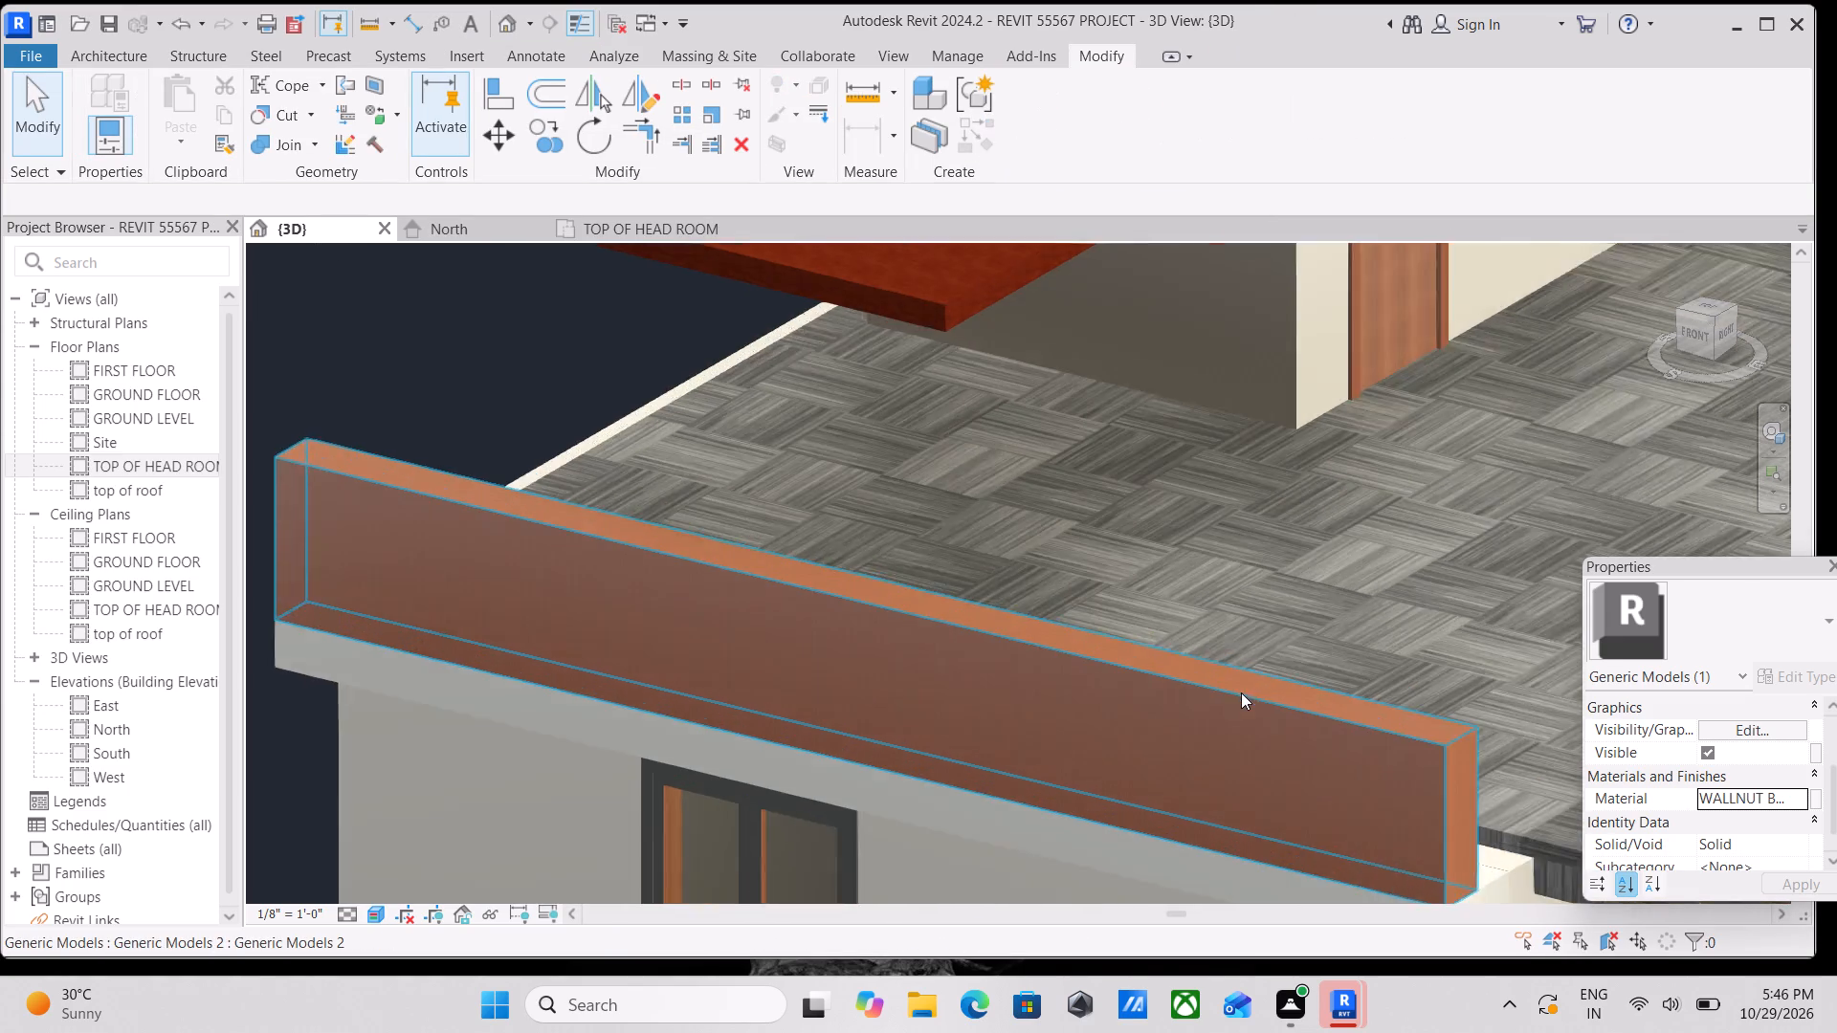
scroll(1241, 692, "up", 12)
scroll(1264, 714, "down", 8)
middle_click_drag(1256, 701, 1225, 497)
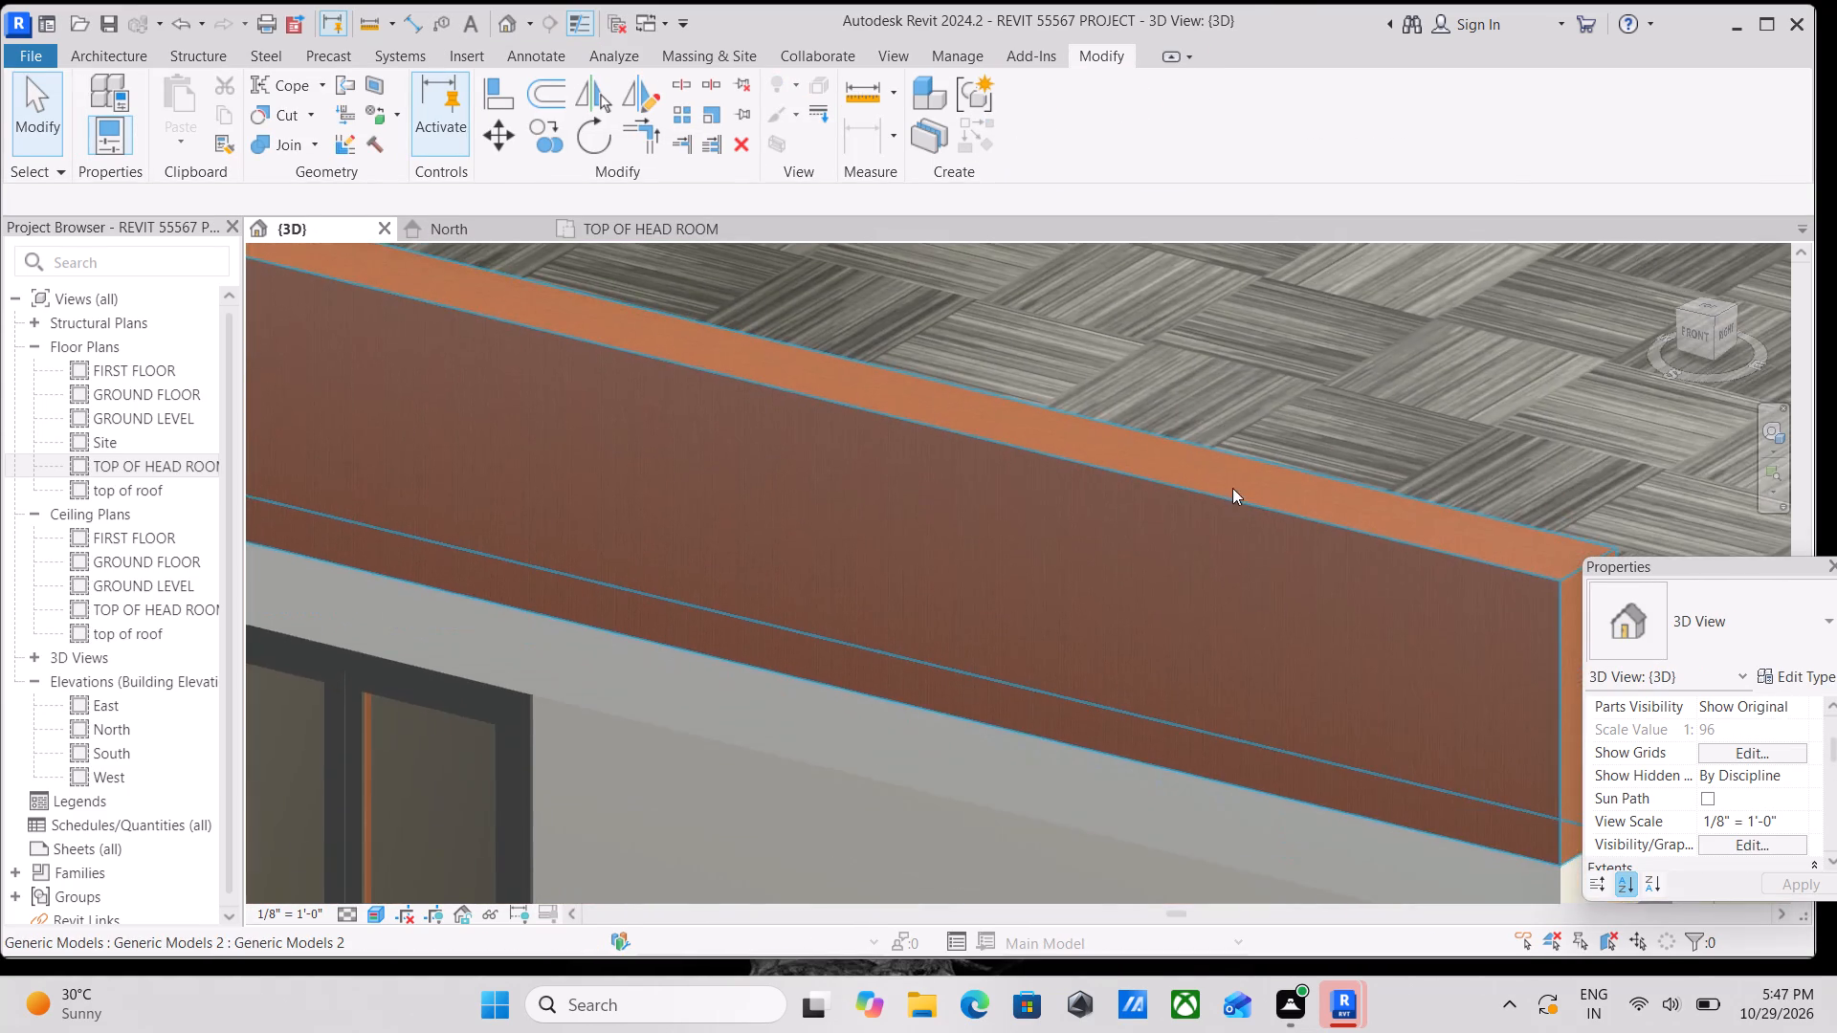
scroll(1241, 488, "down", 5)
middle_click(1241, 488)
scroll(1250, 485, "down", 1)
middle_click_drag(1250, 485, 1273, 488)
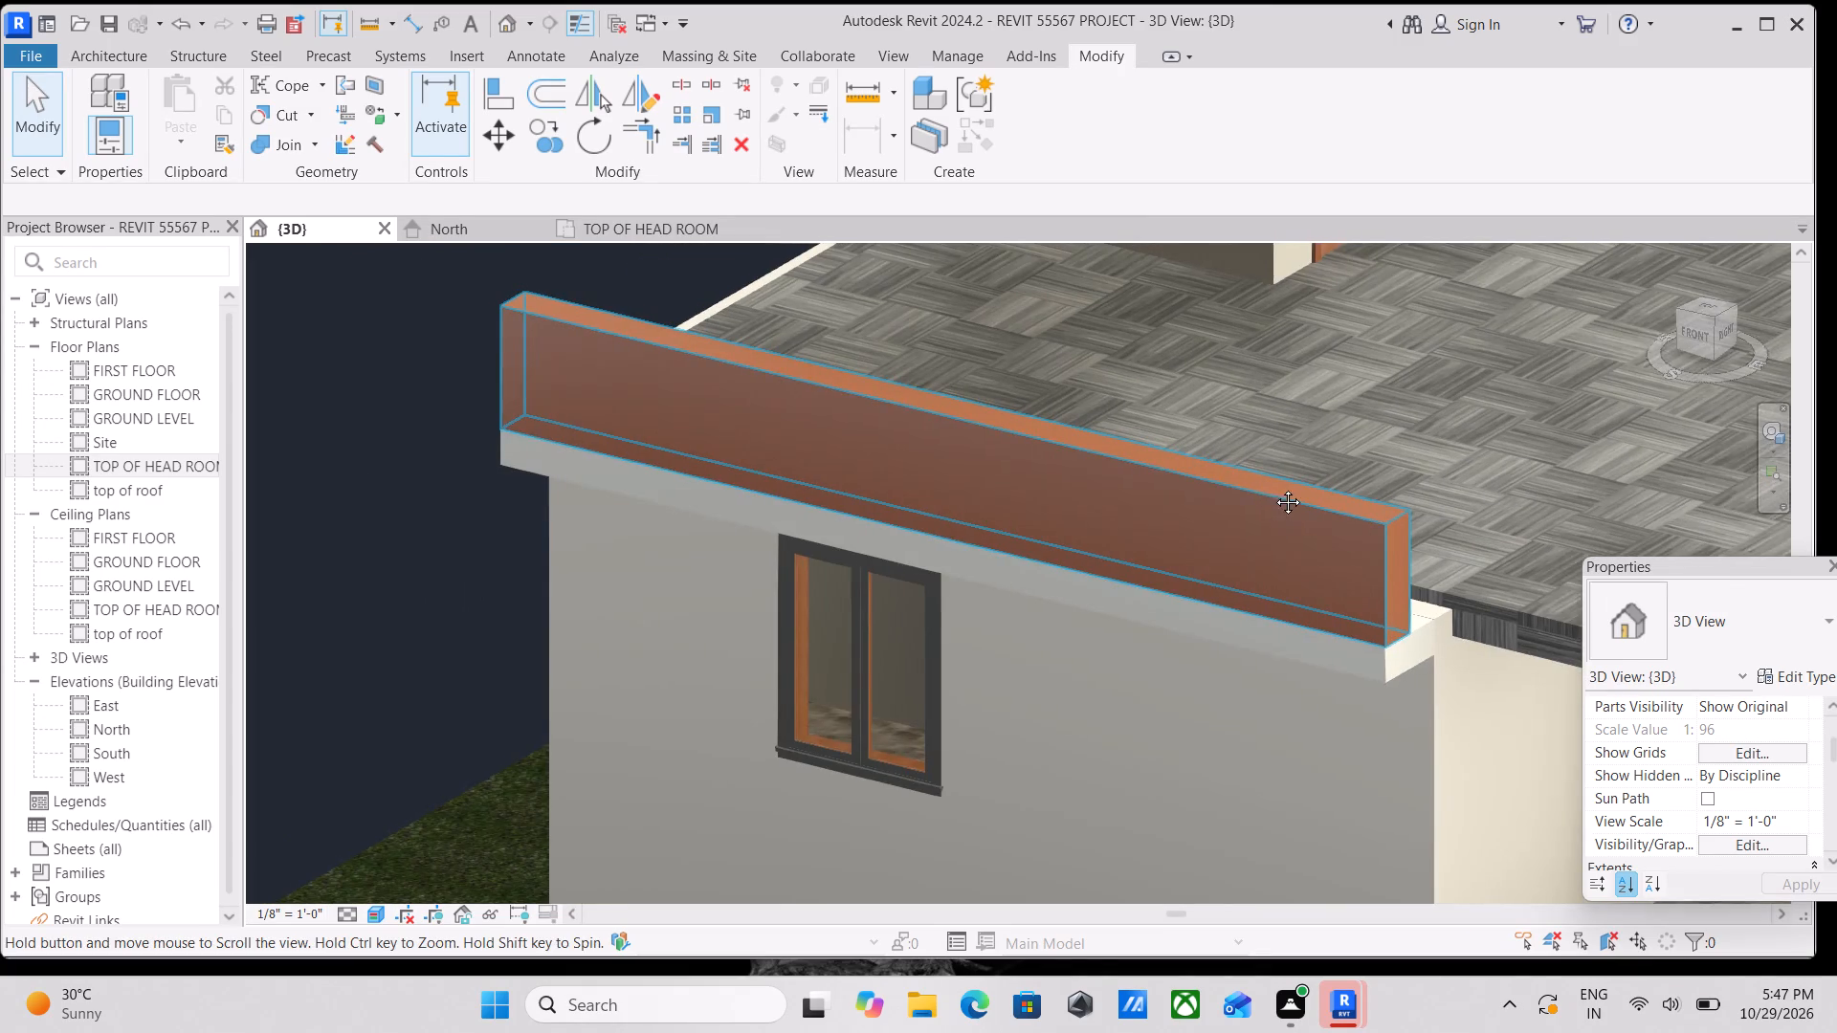
middle_click_drag(1273, 488, 1289, 492)
scroll(1290, 493, "down", 2)
middle_click_drag(1289, 494, 1286, 541)
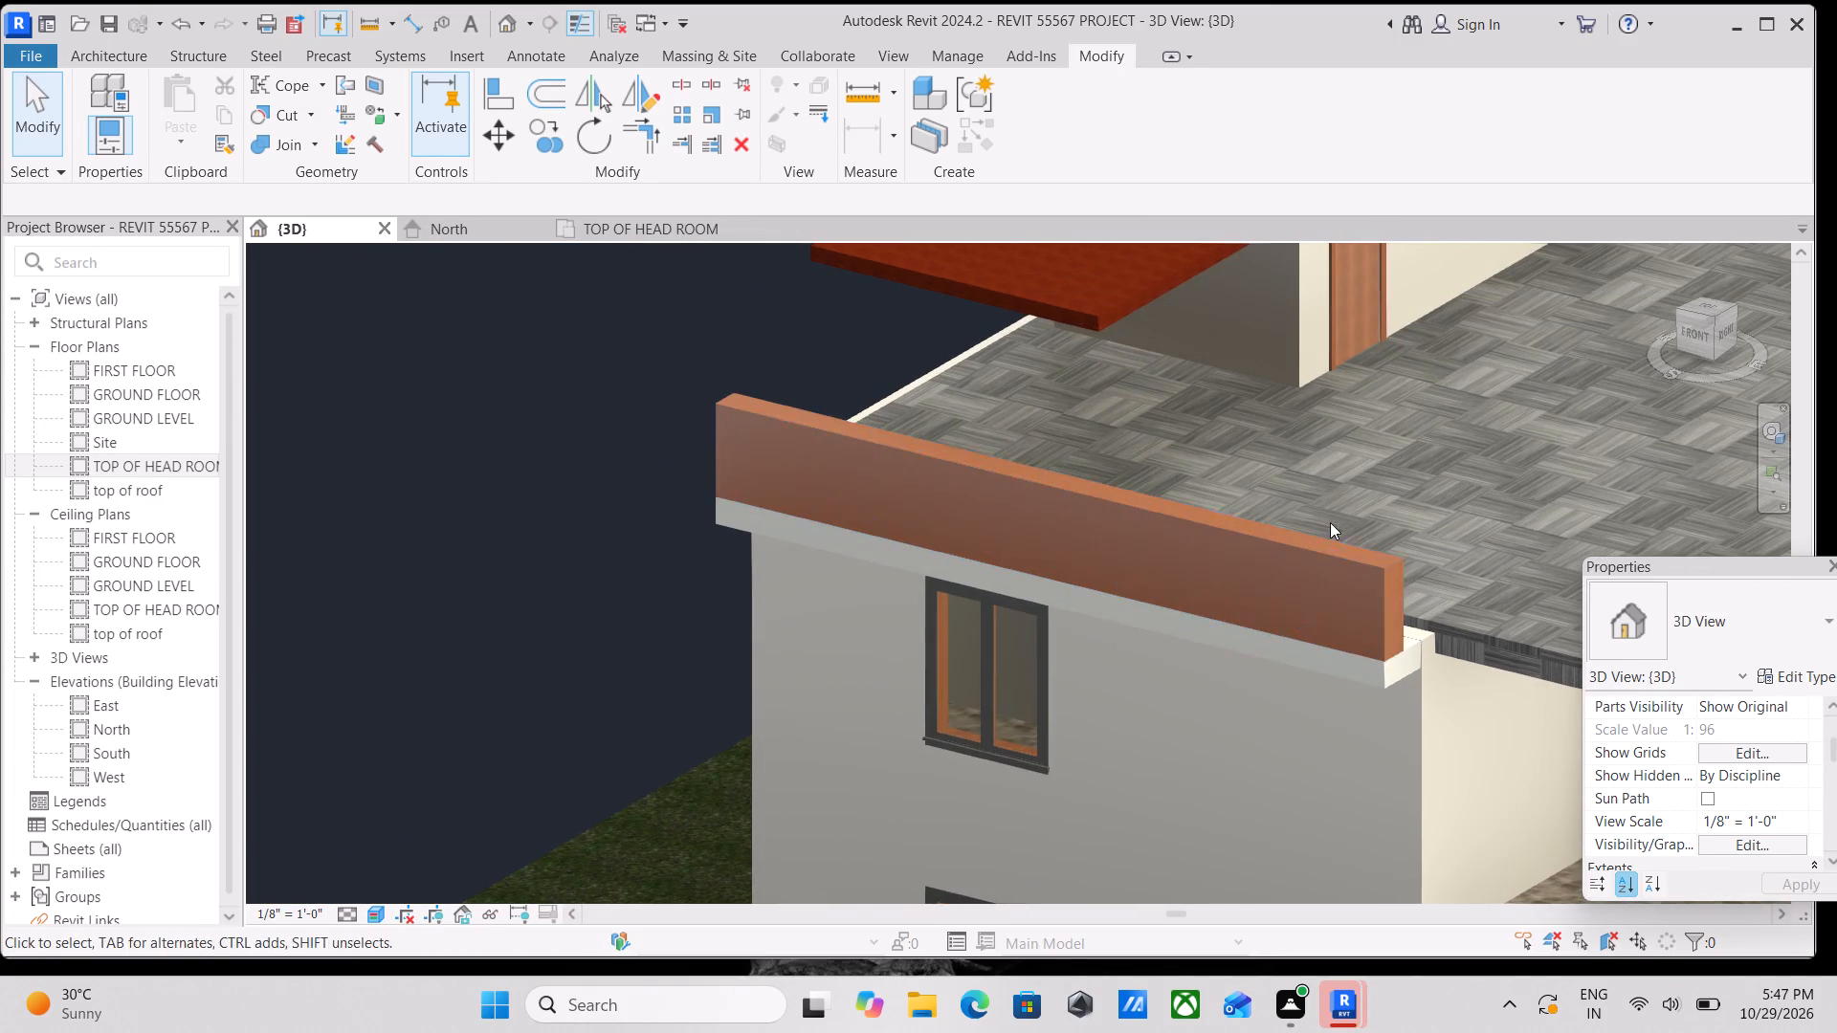
Open the wooden rooftop band for in-place editing and select its 3-foot extrusion.
left_click(1335, 542)
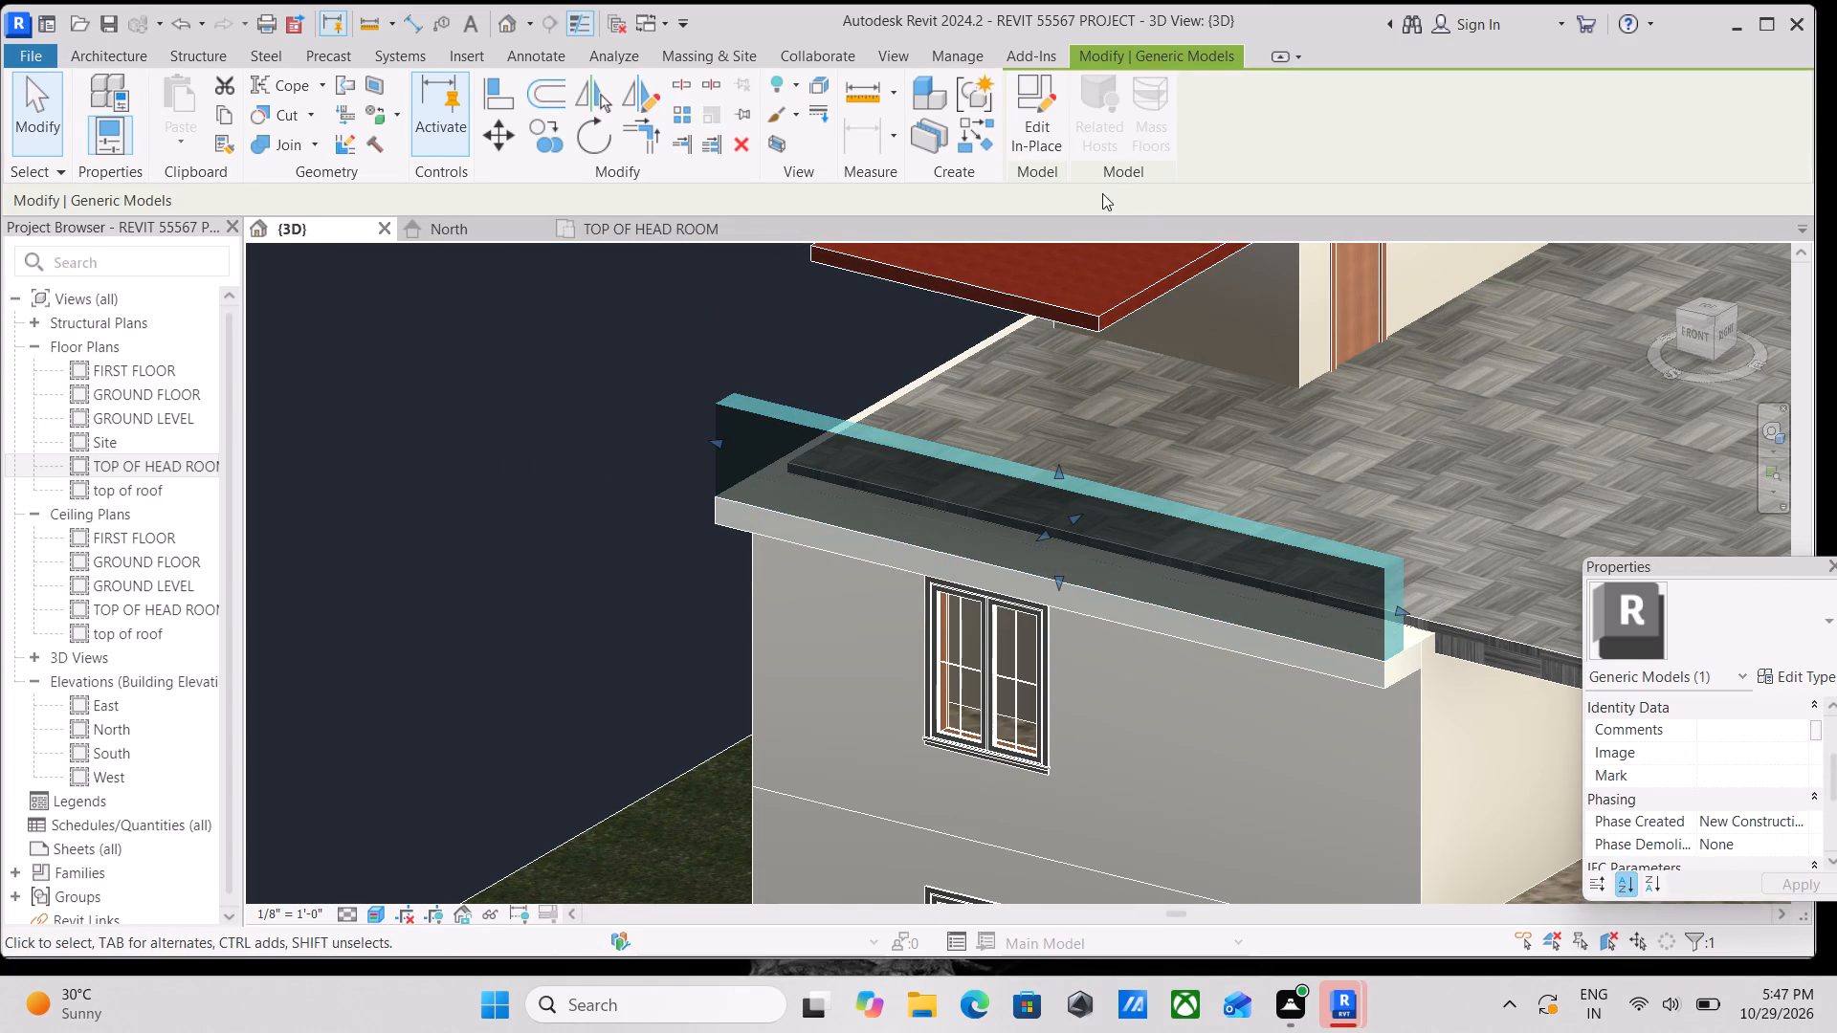
left_click(1029, 137)
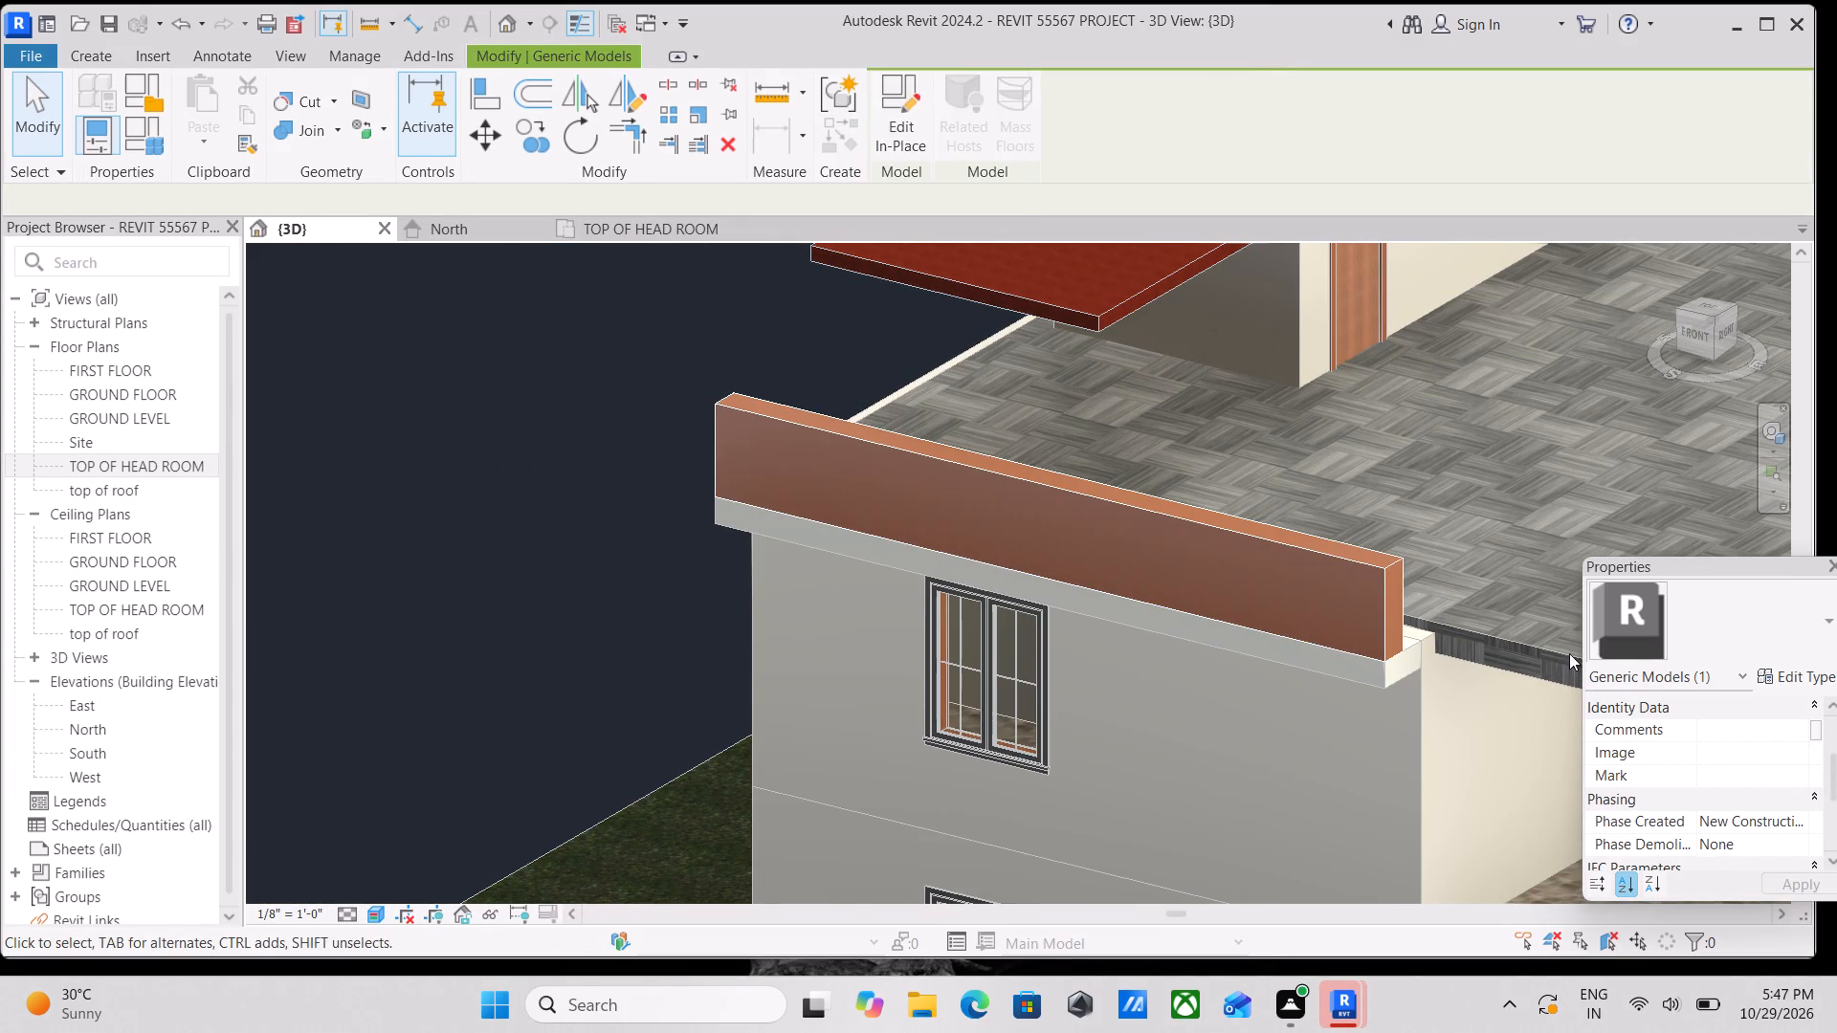
left_click(1322, 555)
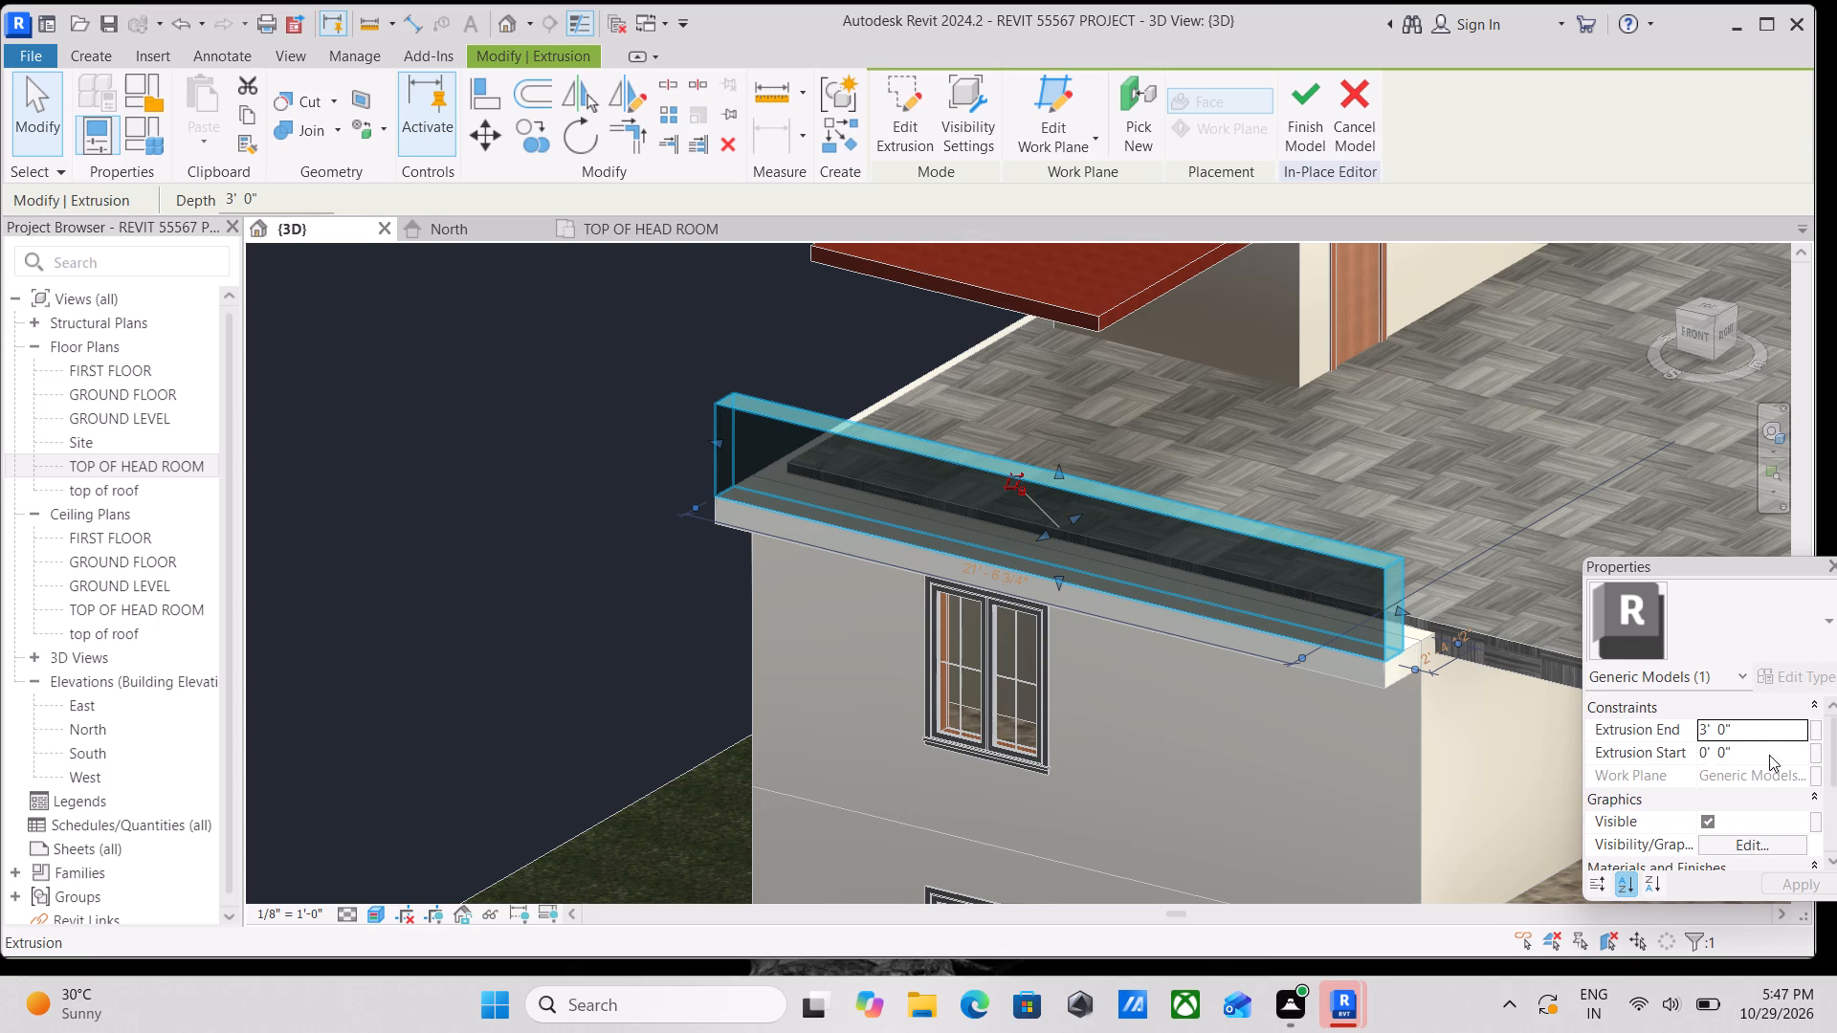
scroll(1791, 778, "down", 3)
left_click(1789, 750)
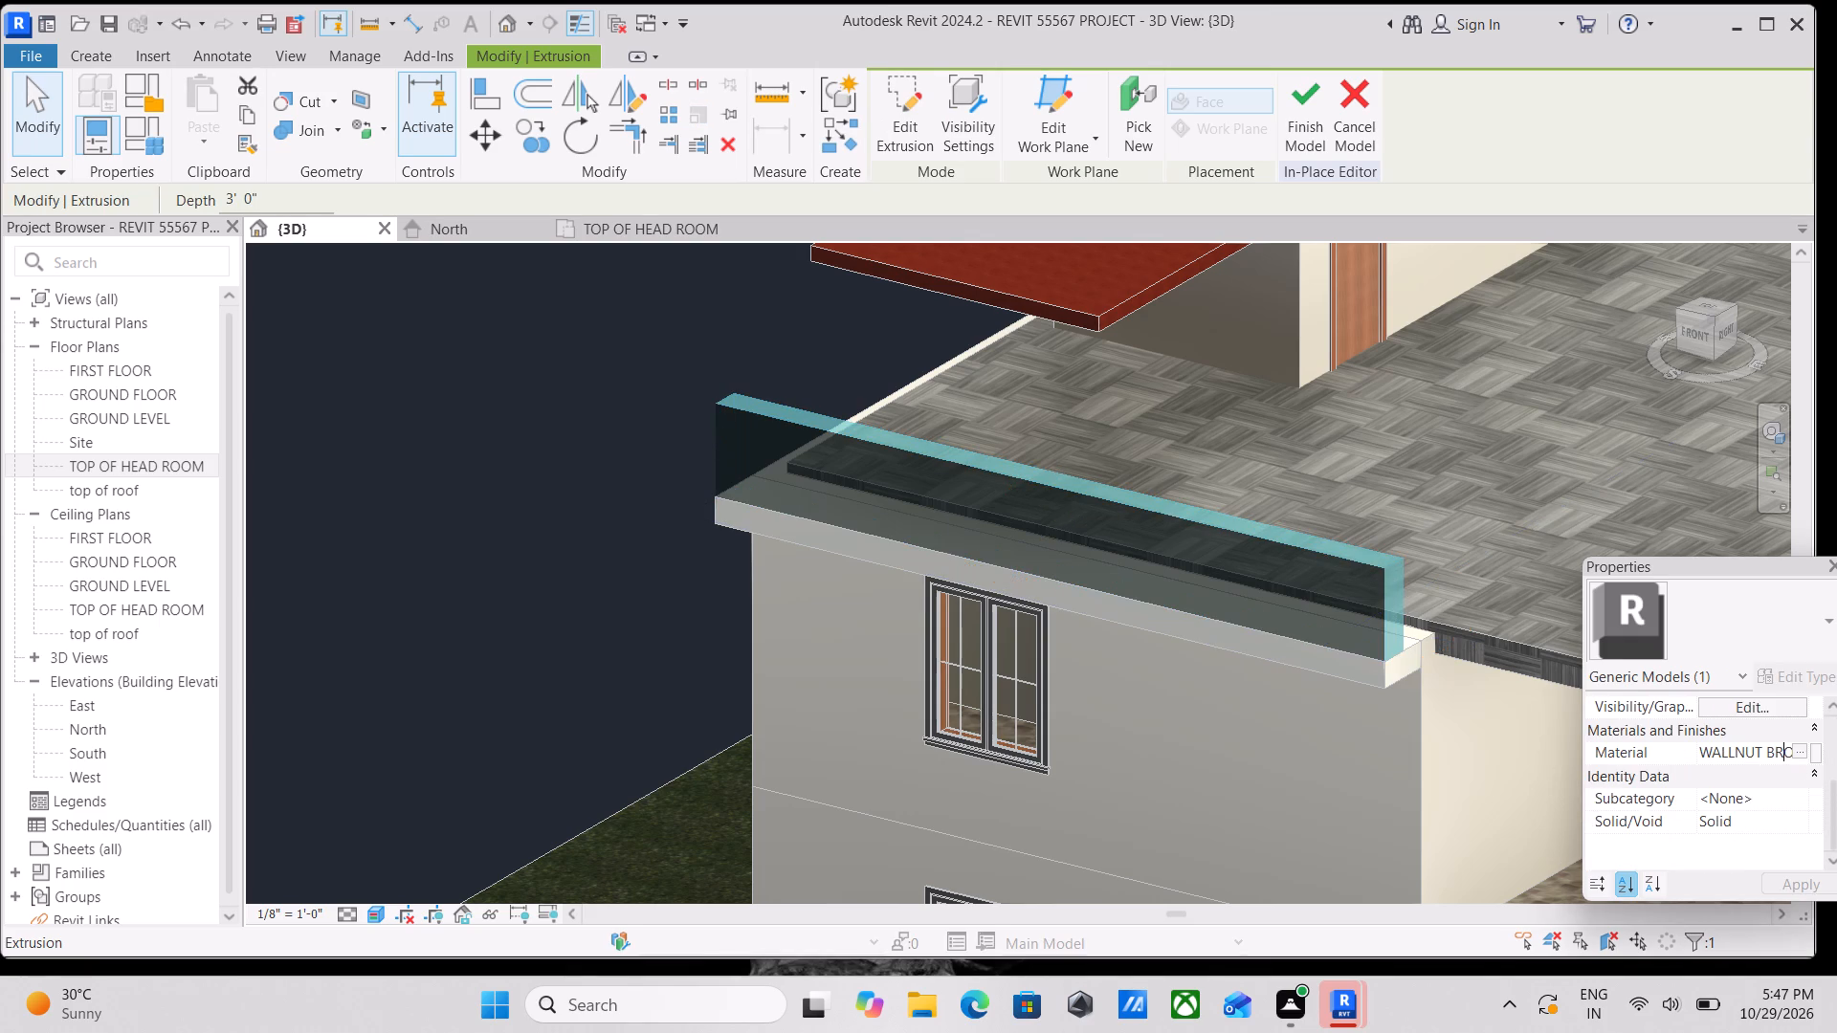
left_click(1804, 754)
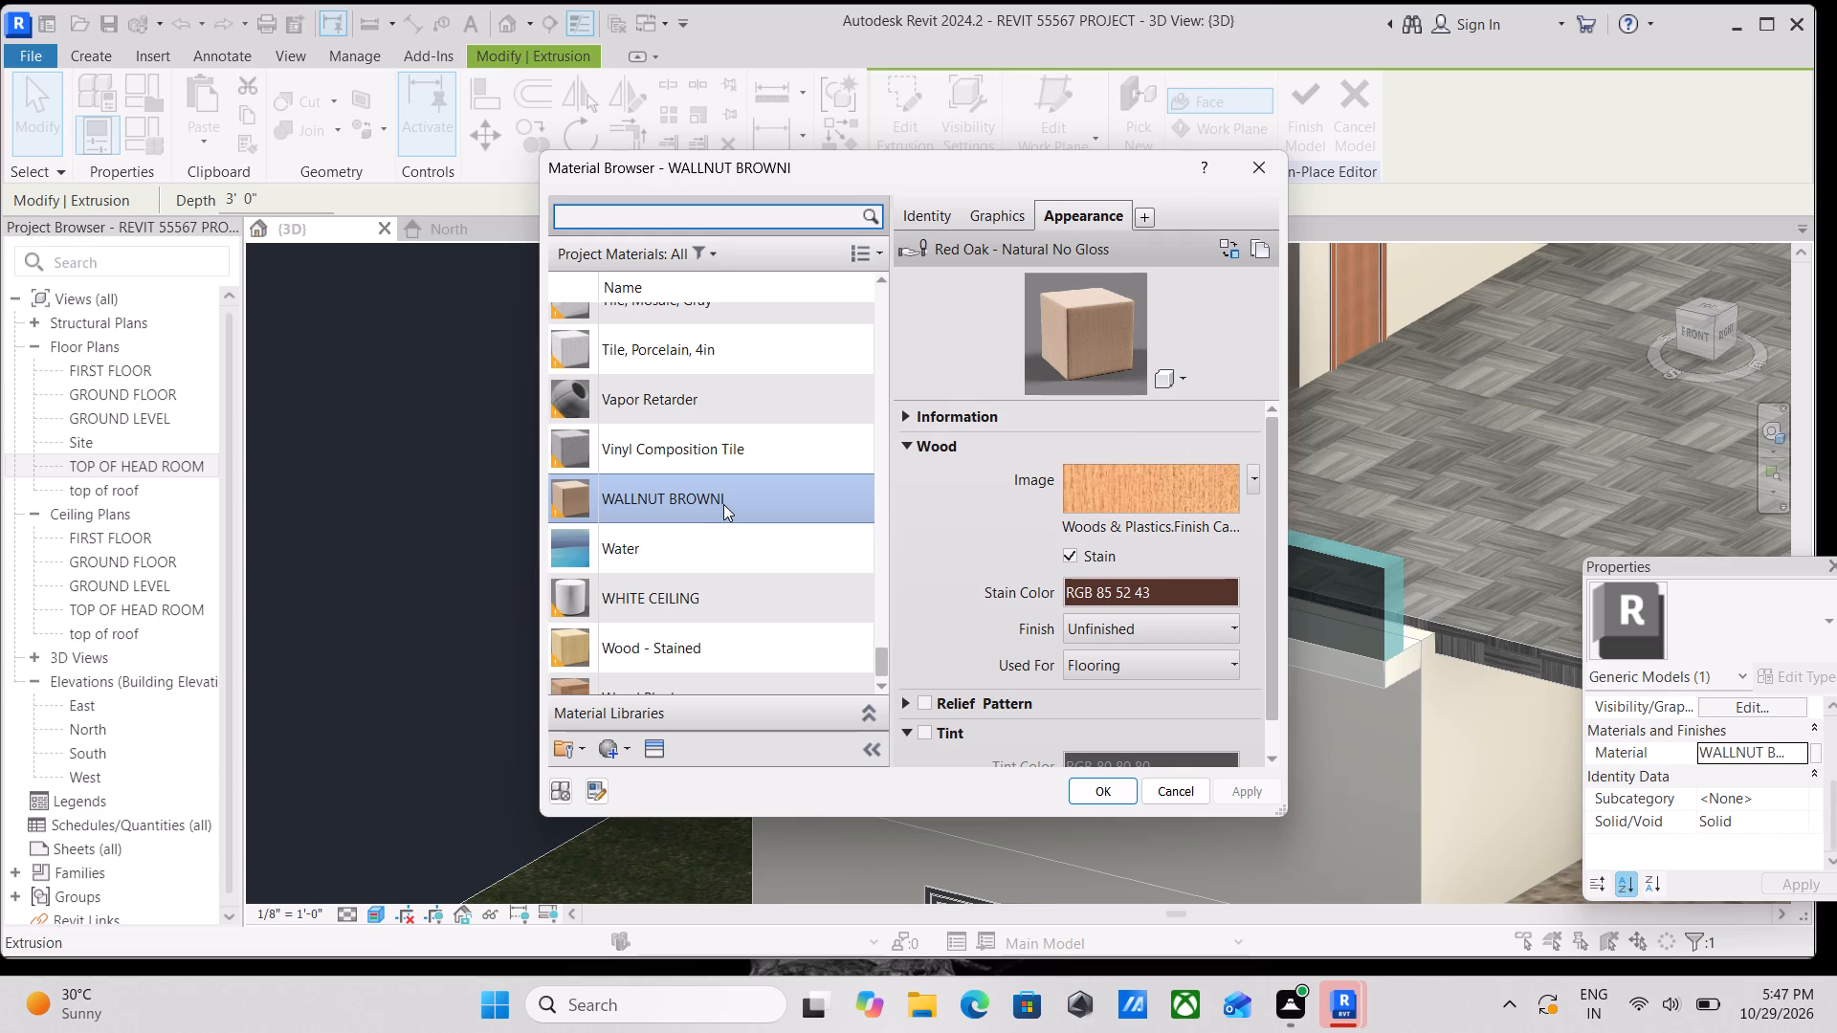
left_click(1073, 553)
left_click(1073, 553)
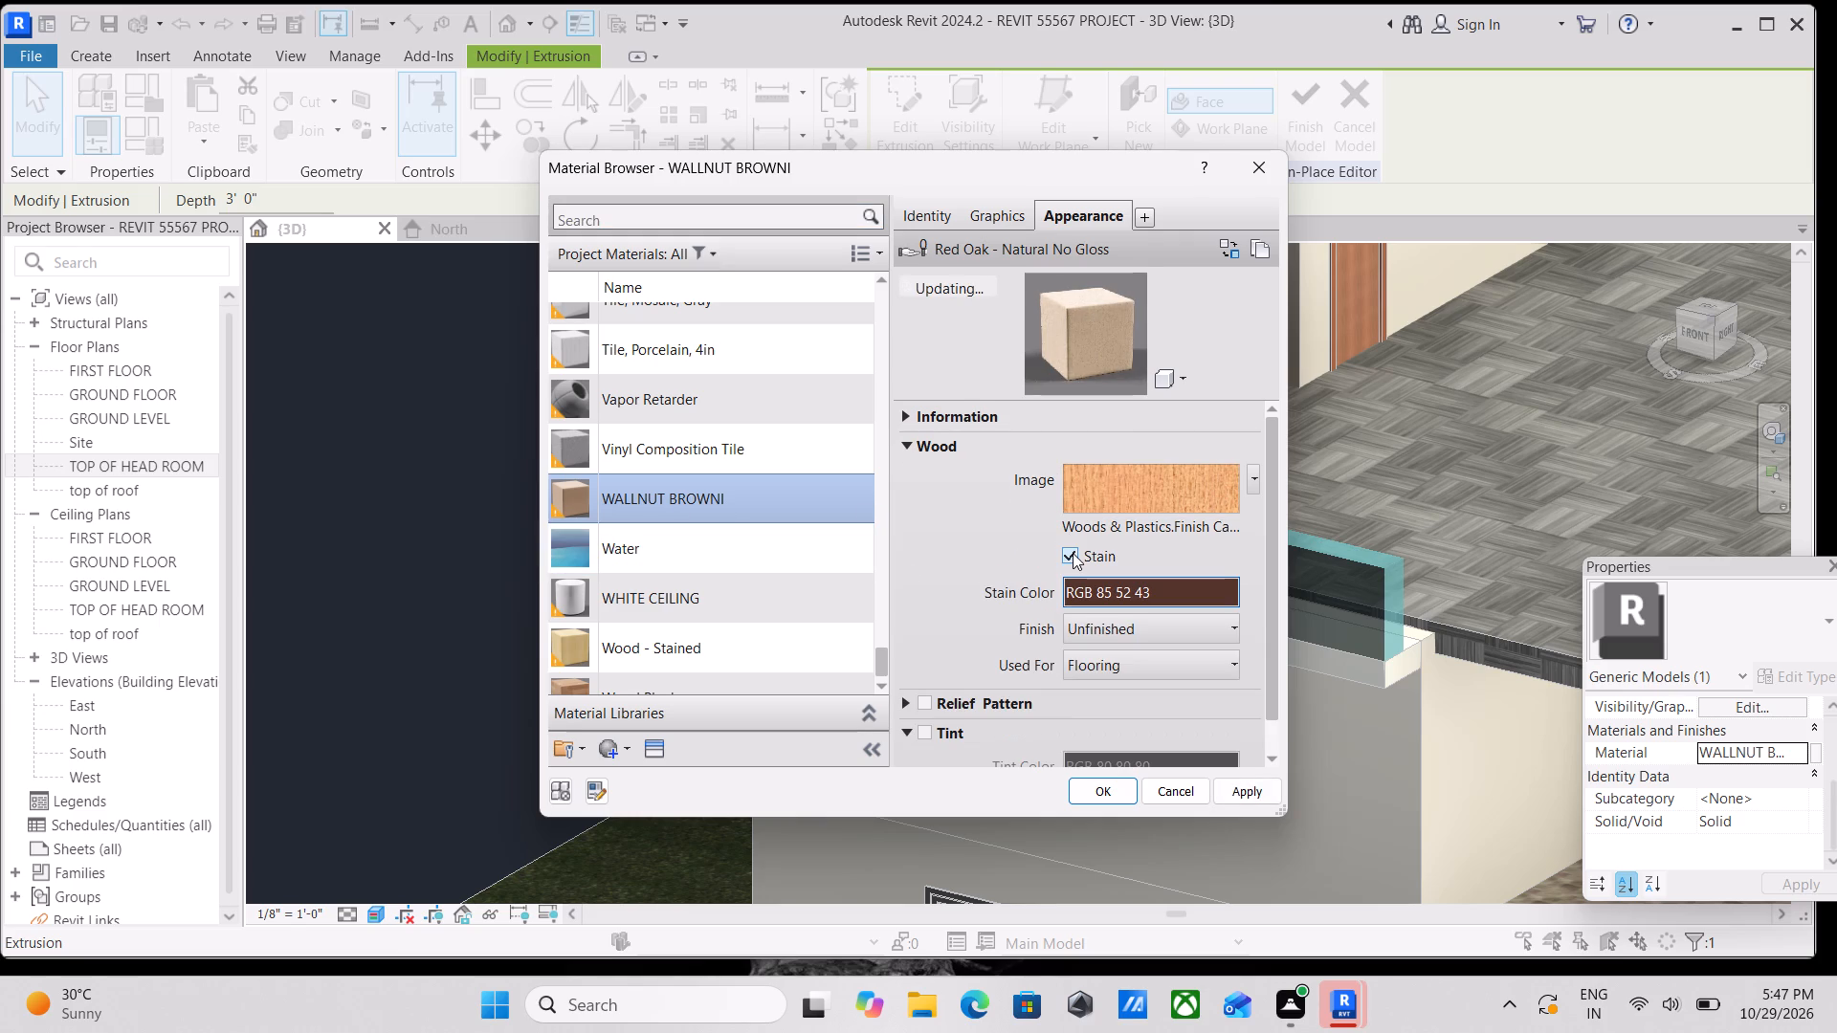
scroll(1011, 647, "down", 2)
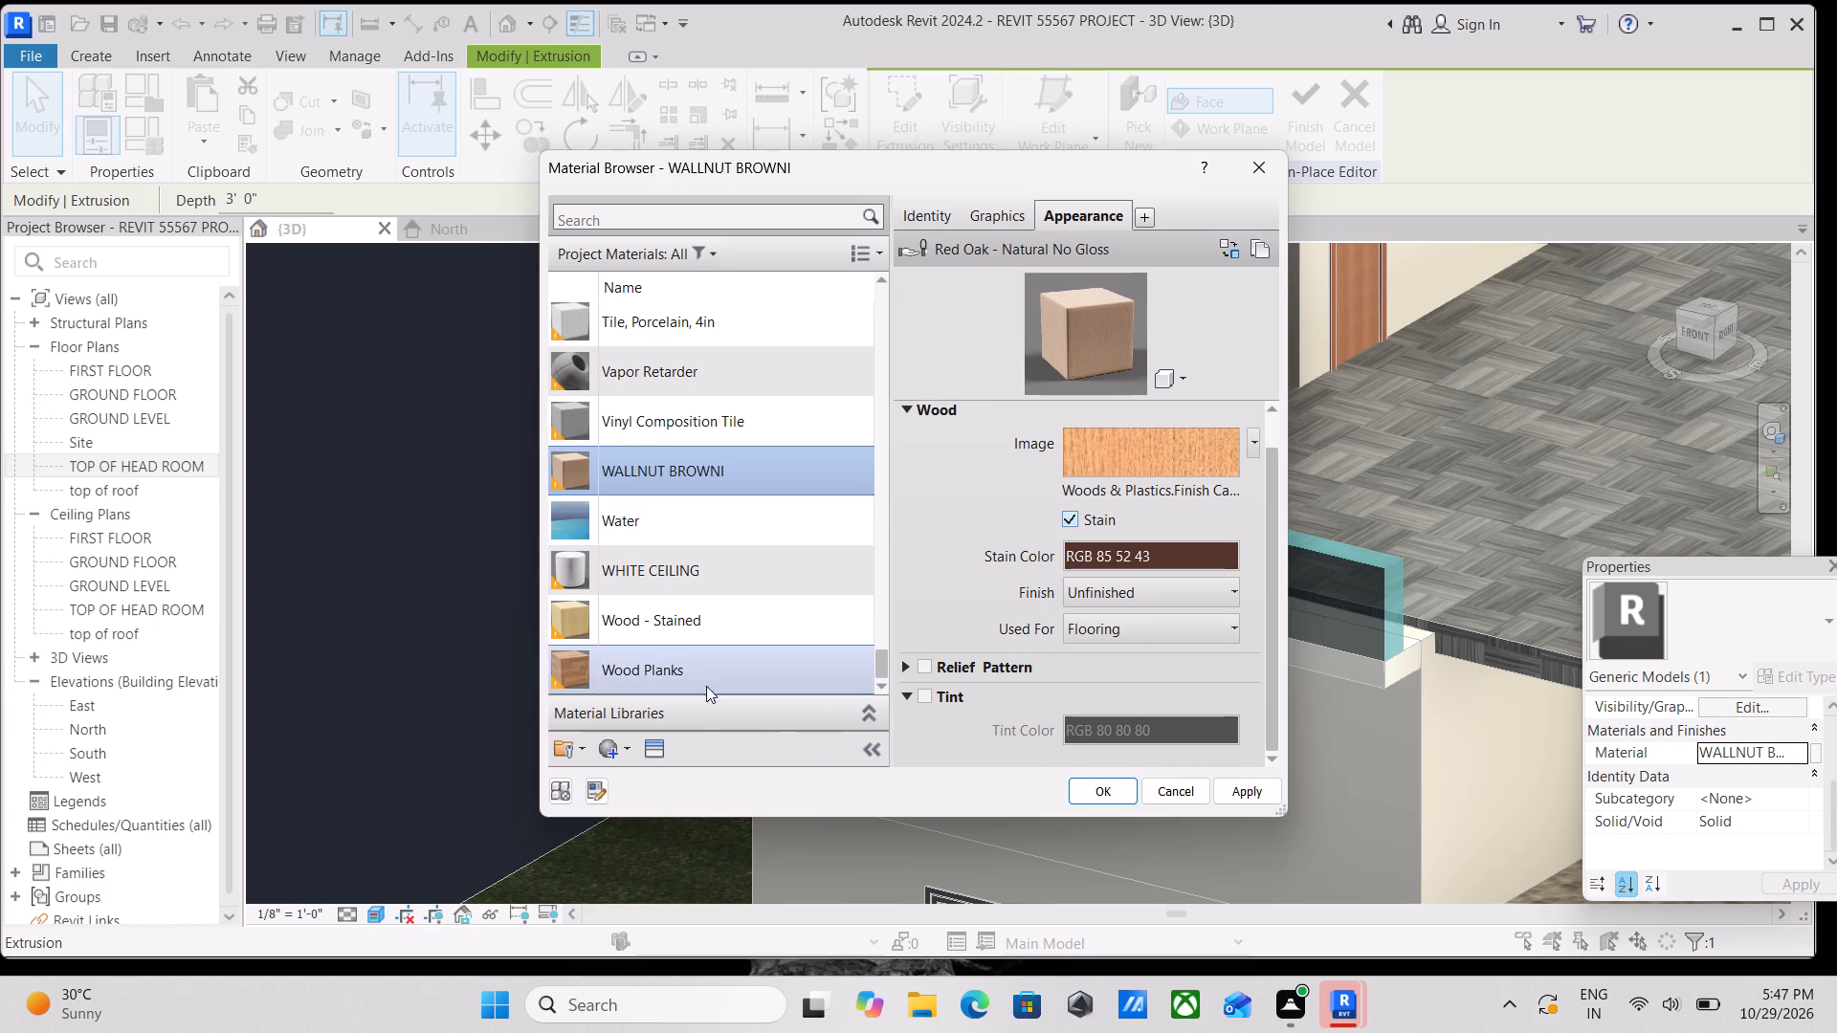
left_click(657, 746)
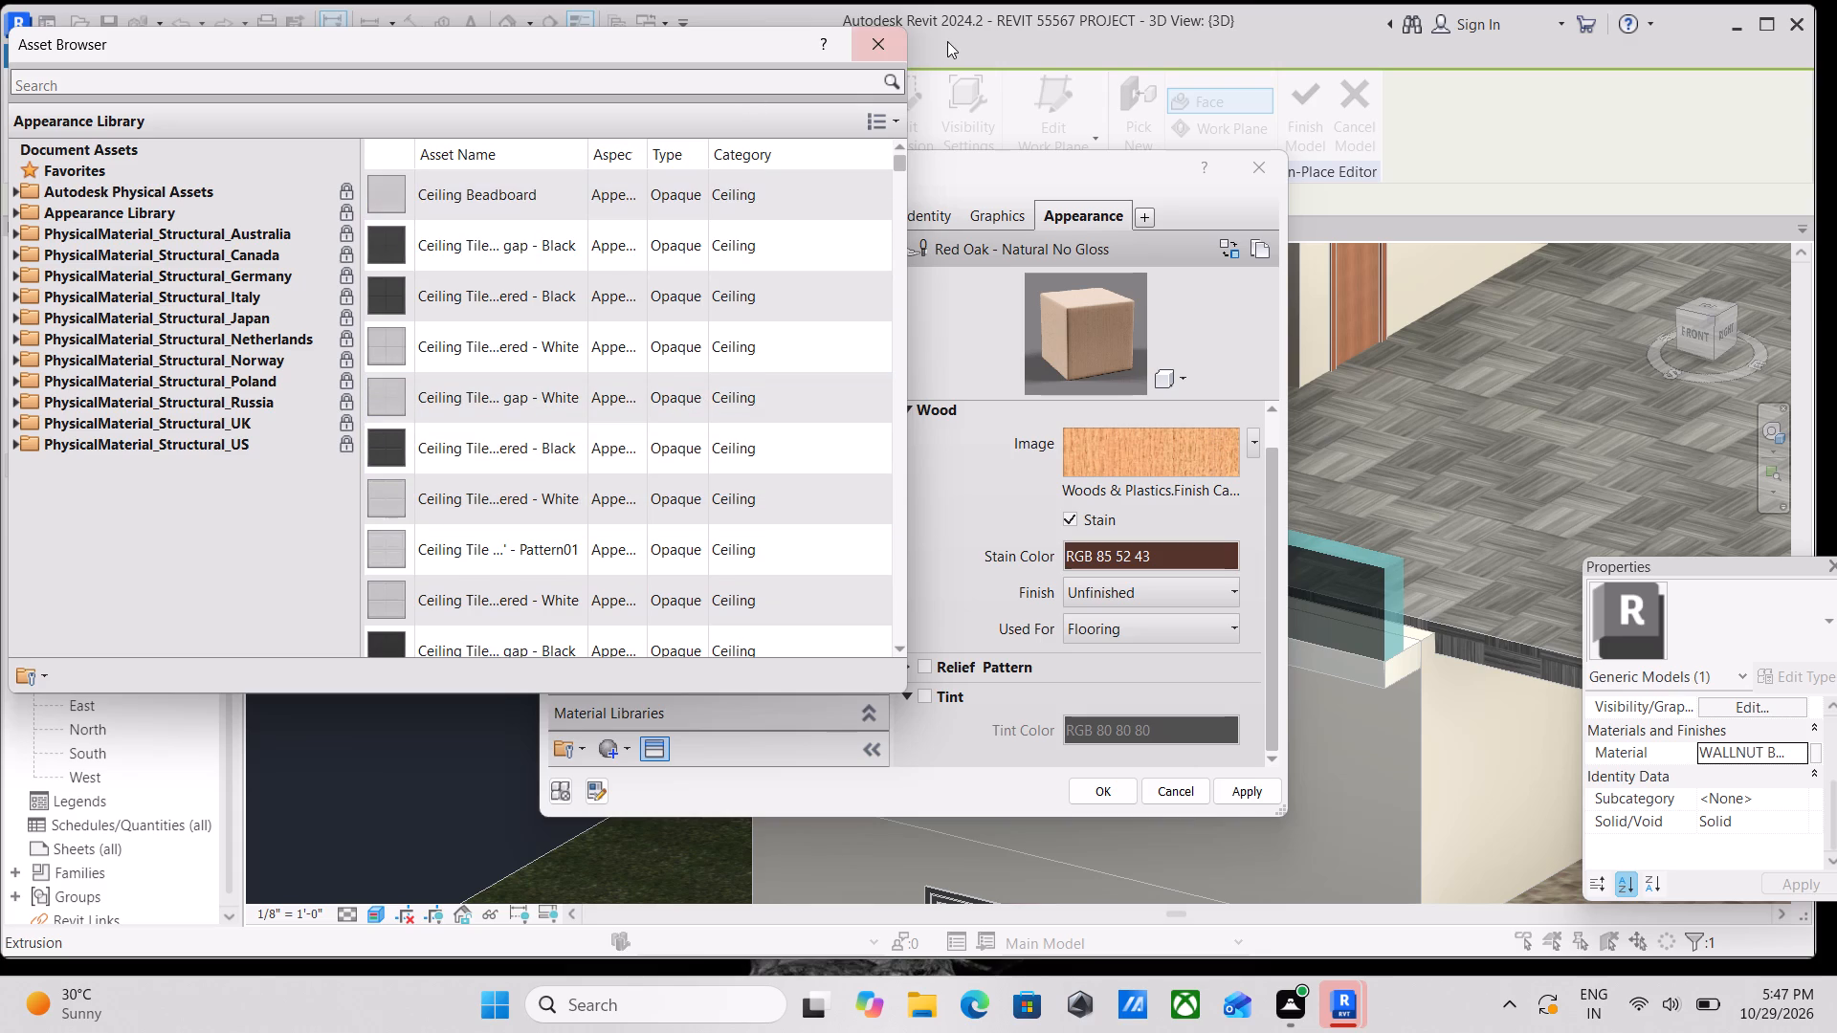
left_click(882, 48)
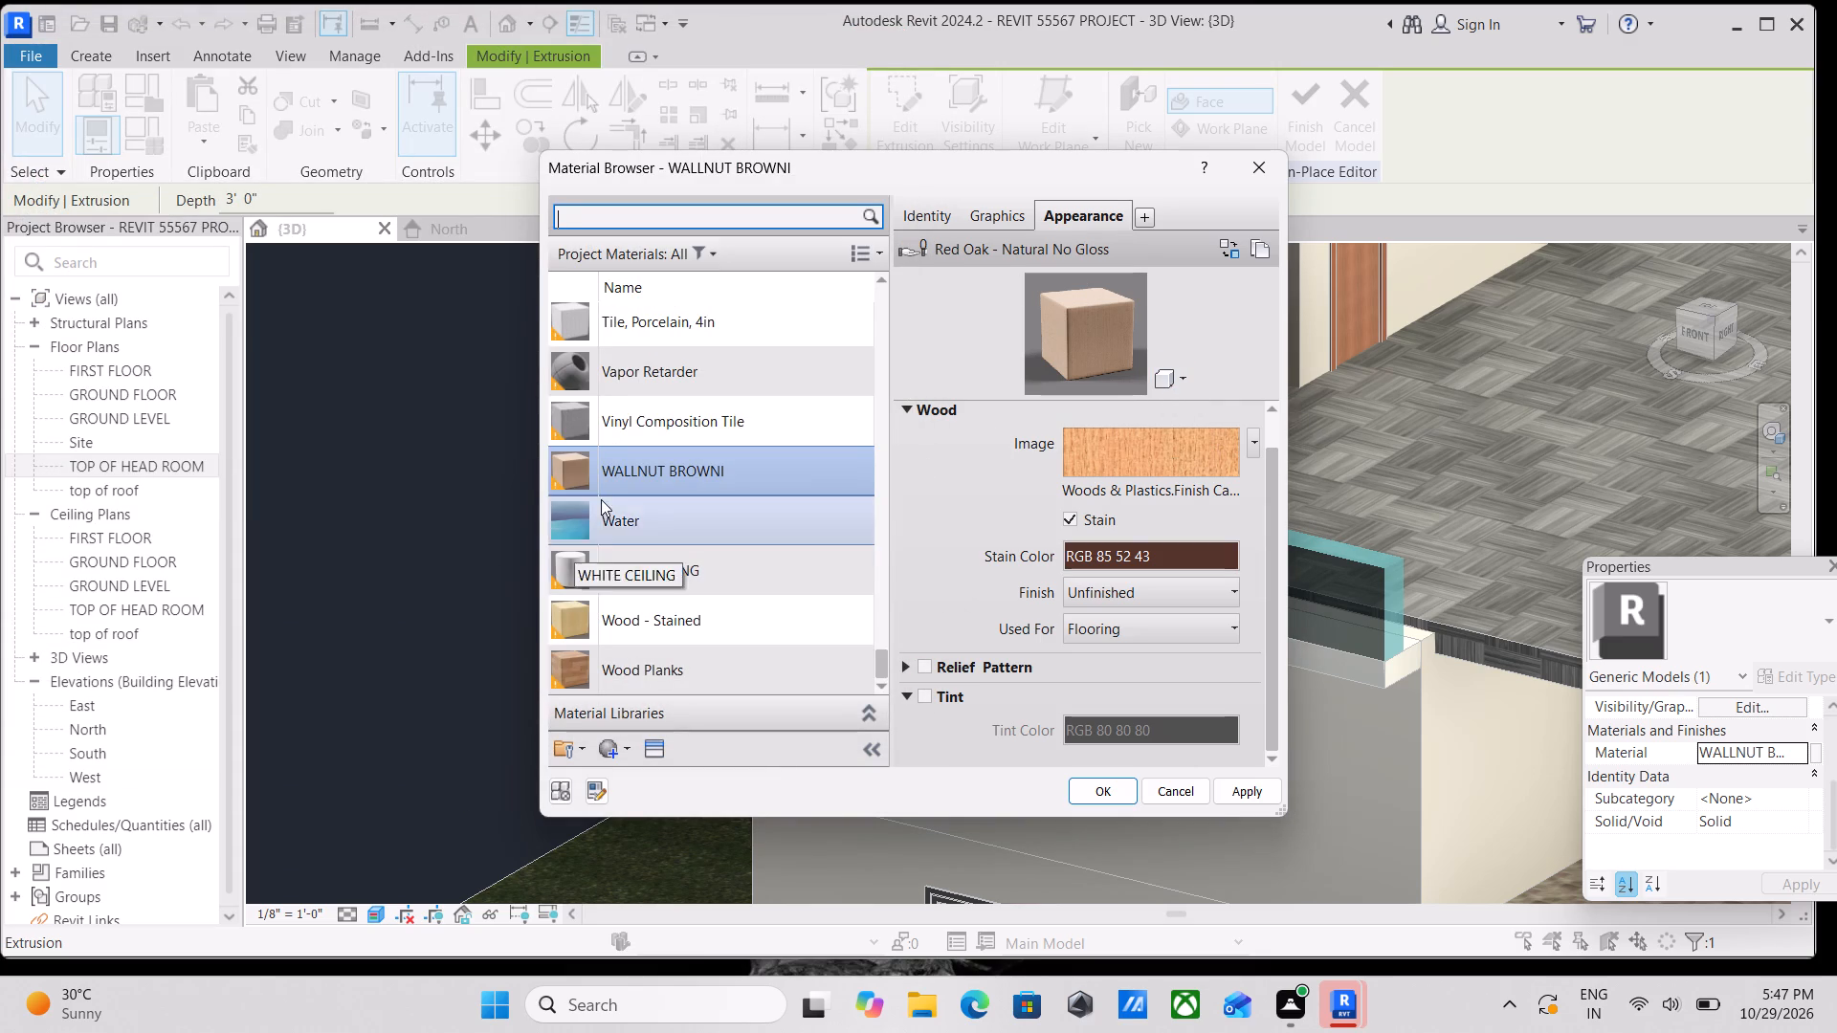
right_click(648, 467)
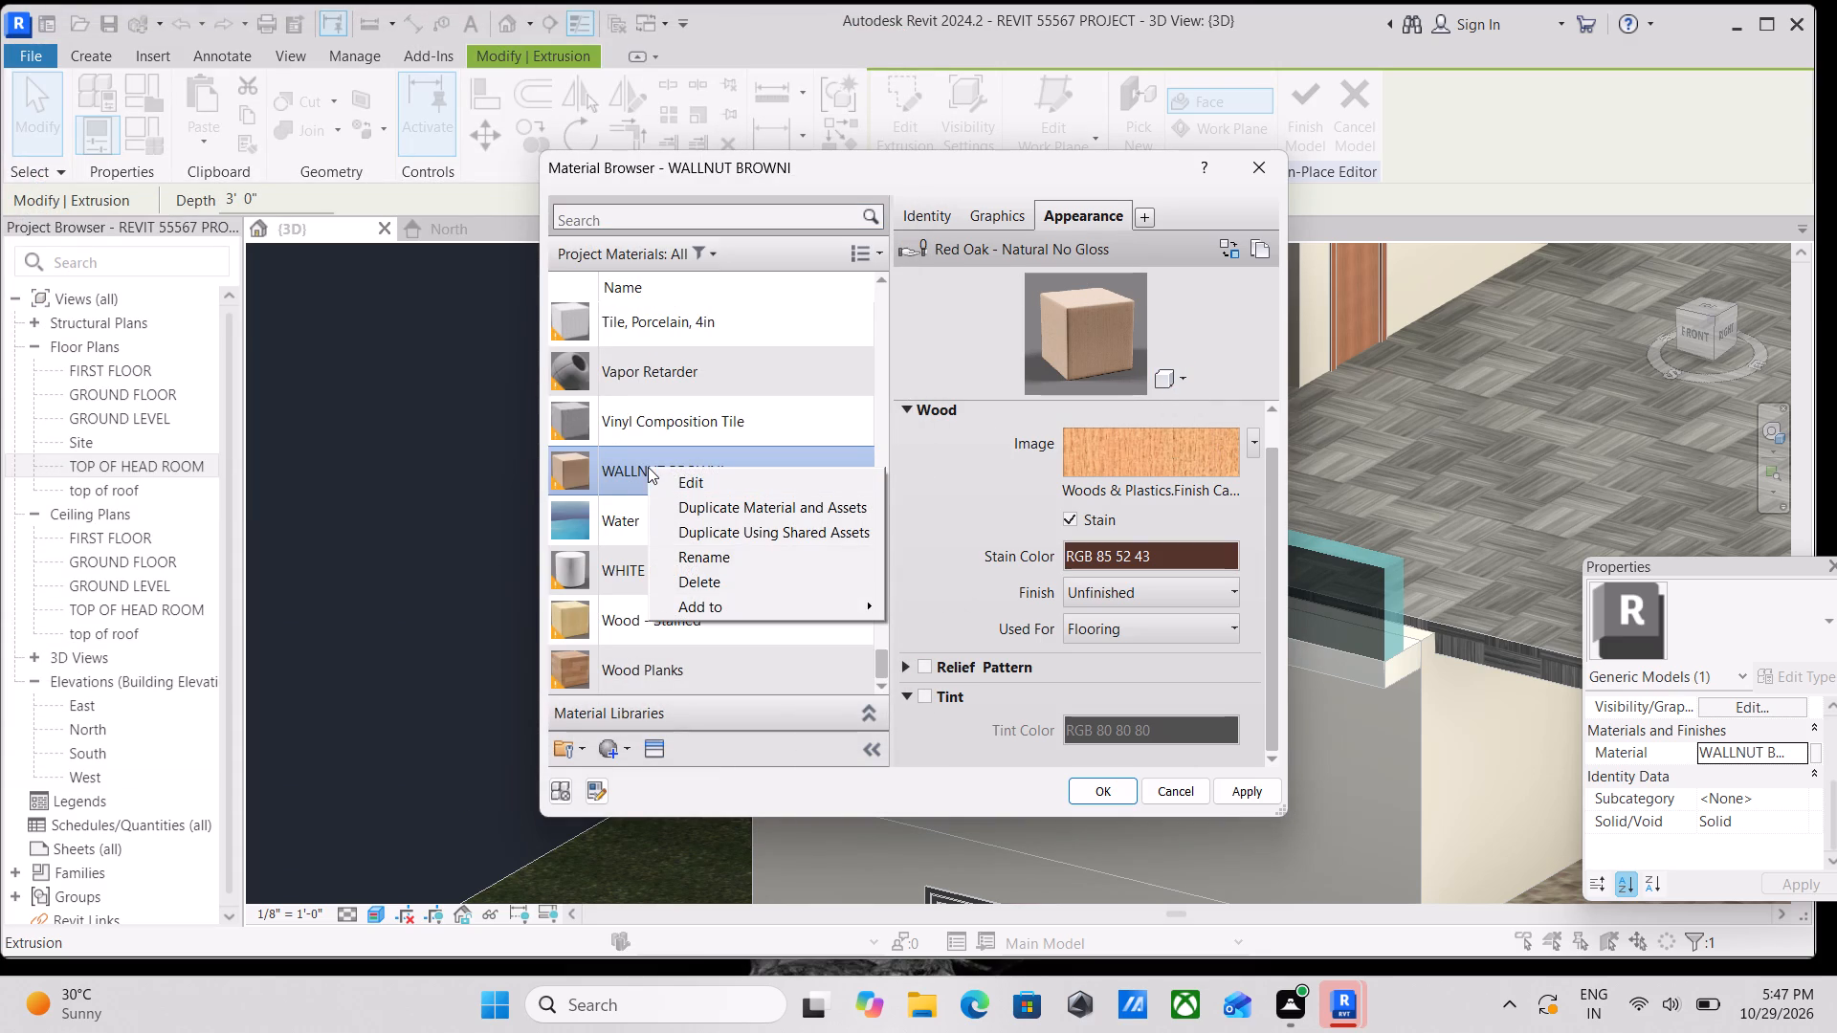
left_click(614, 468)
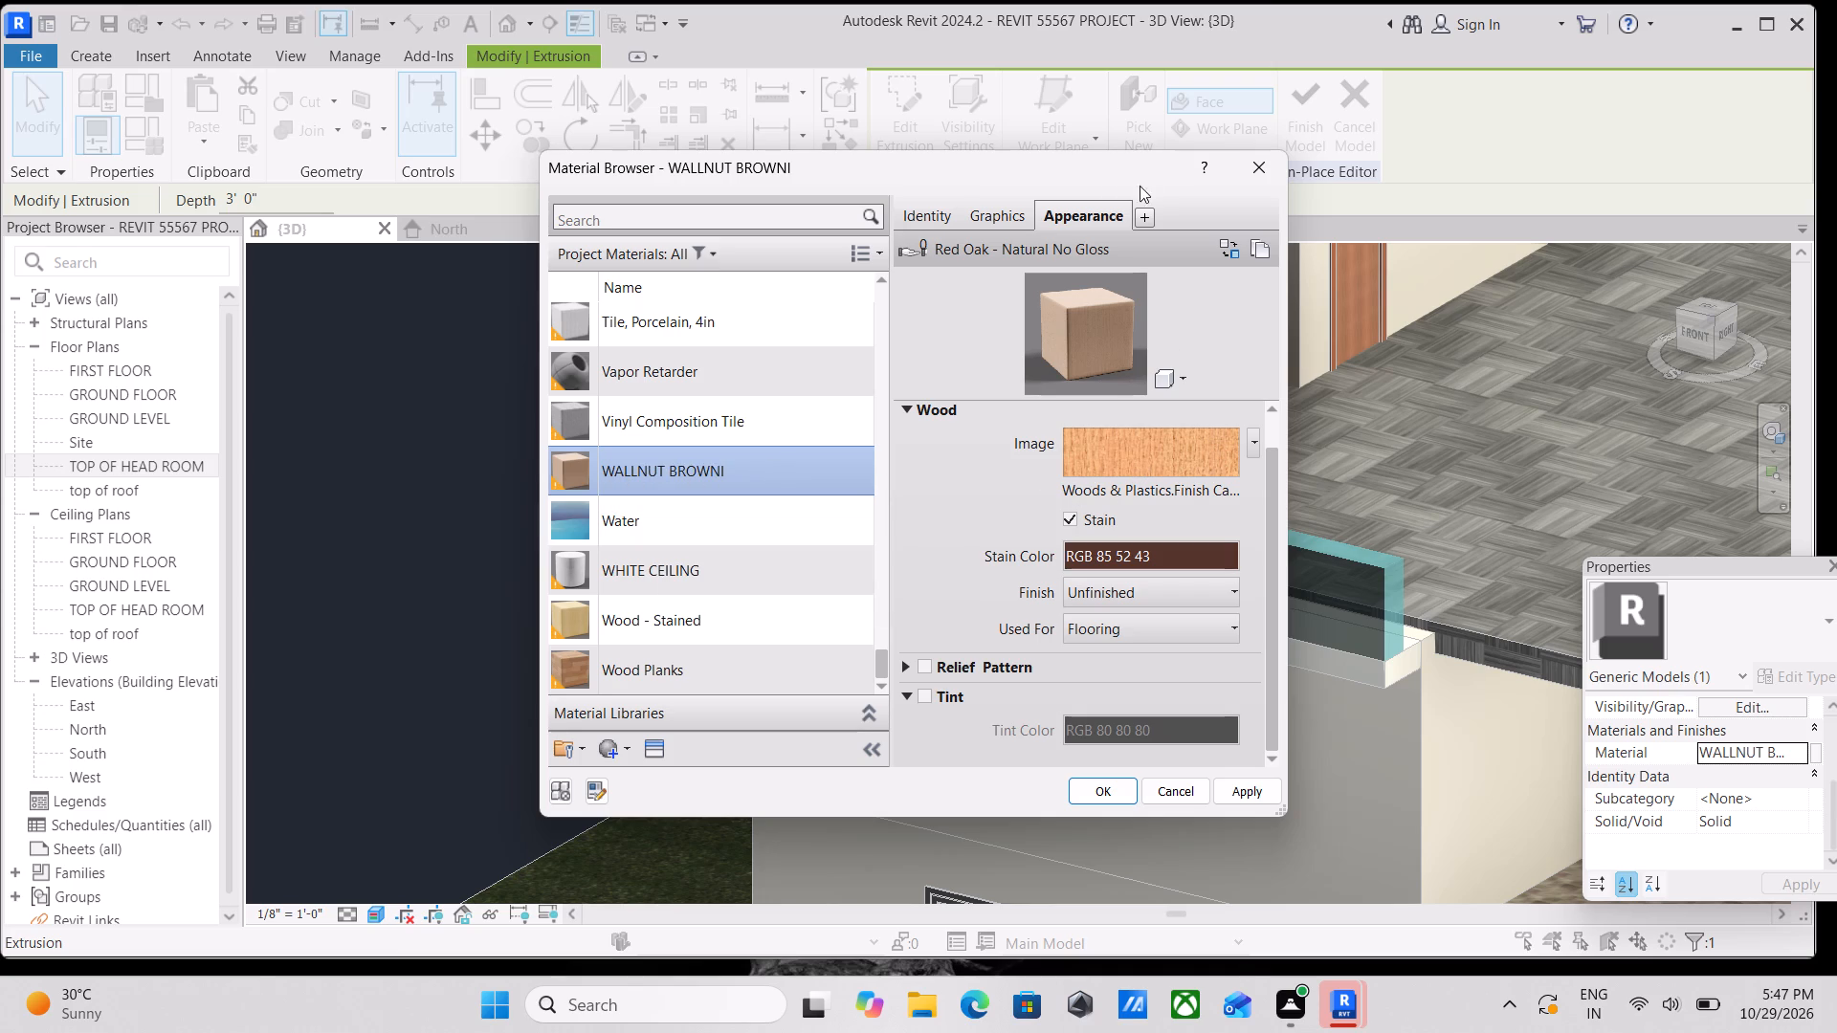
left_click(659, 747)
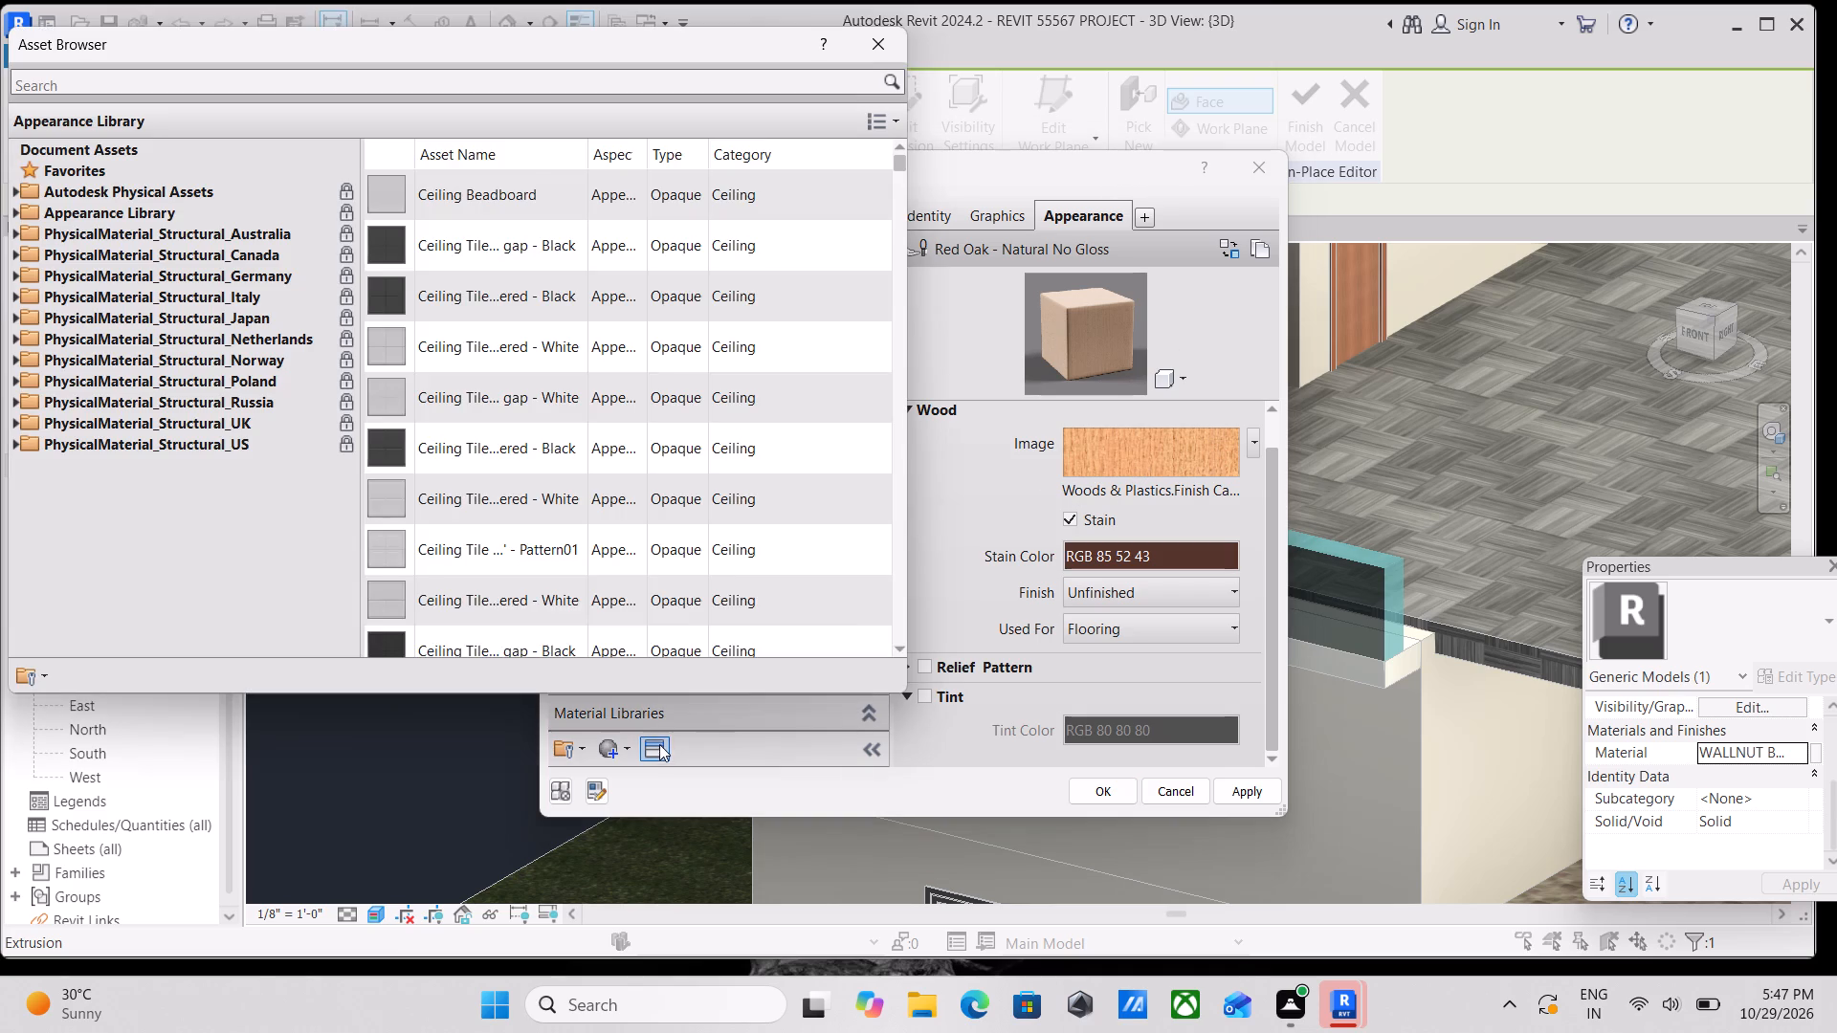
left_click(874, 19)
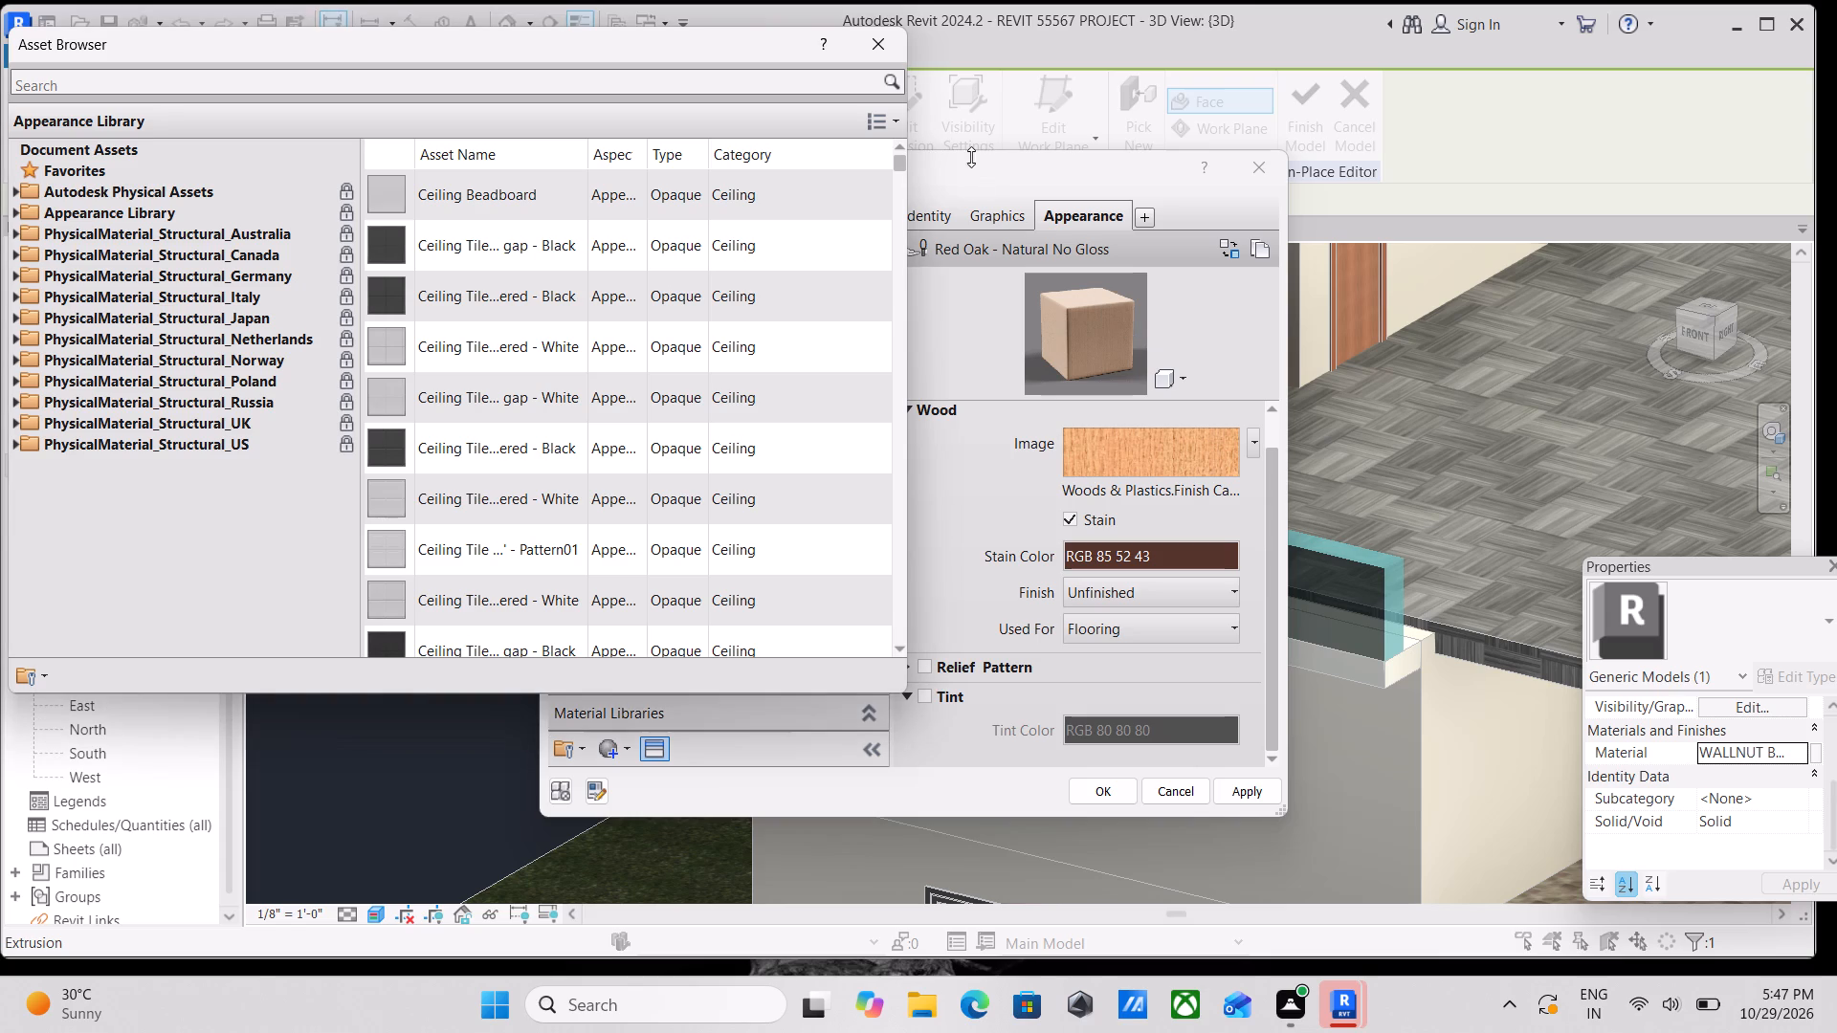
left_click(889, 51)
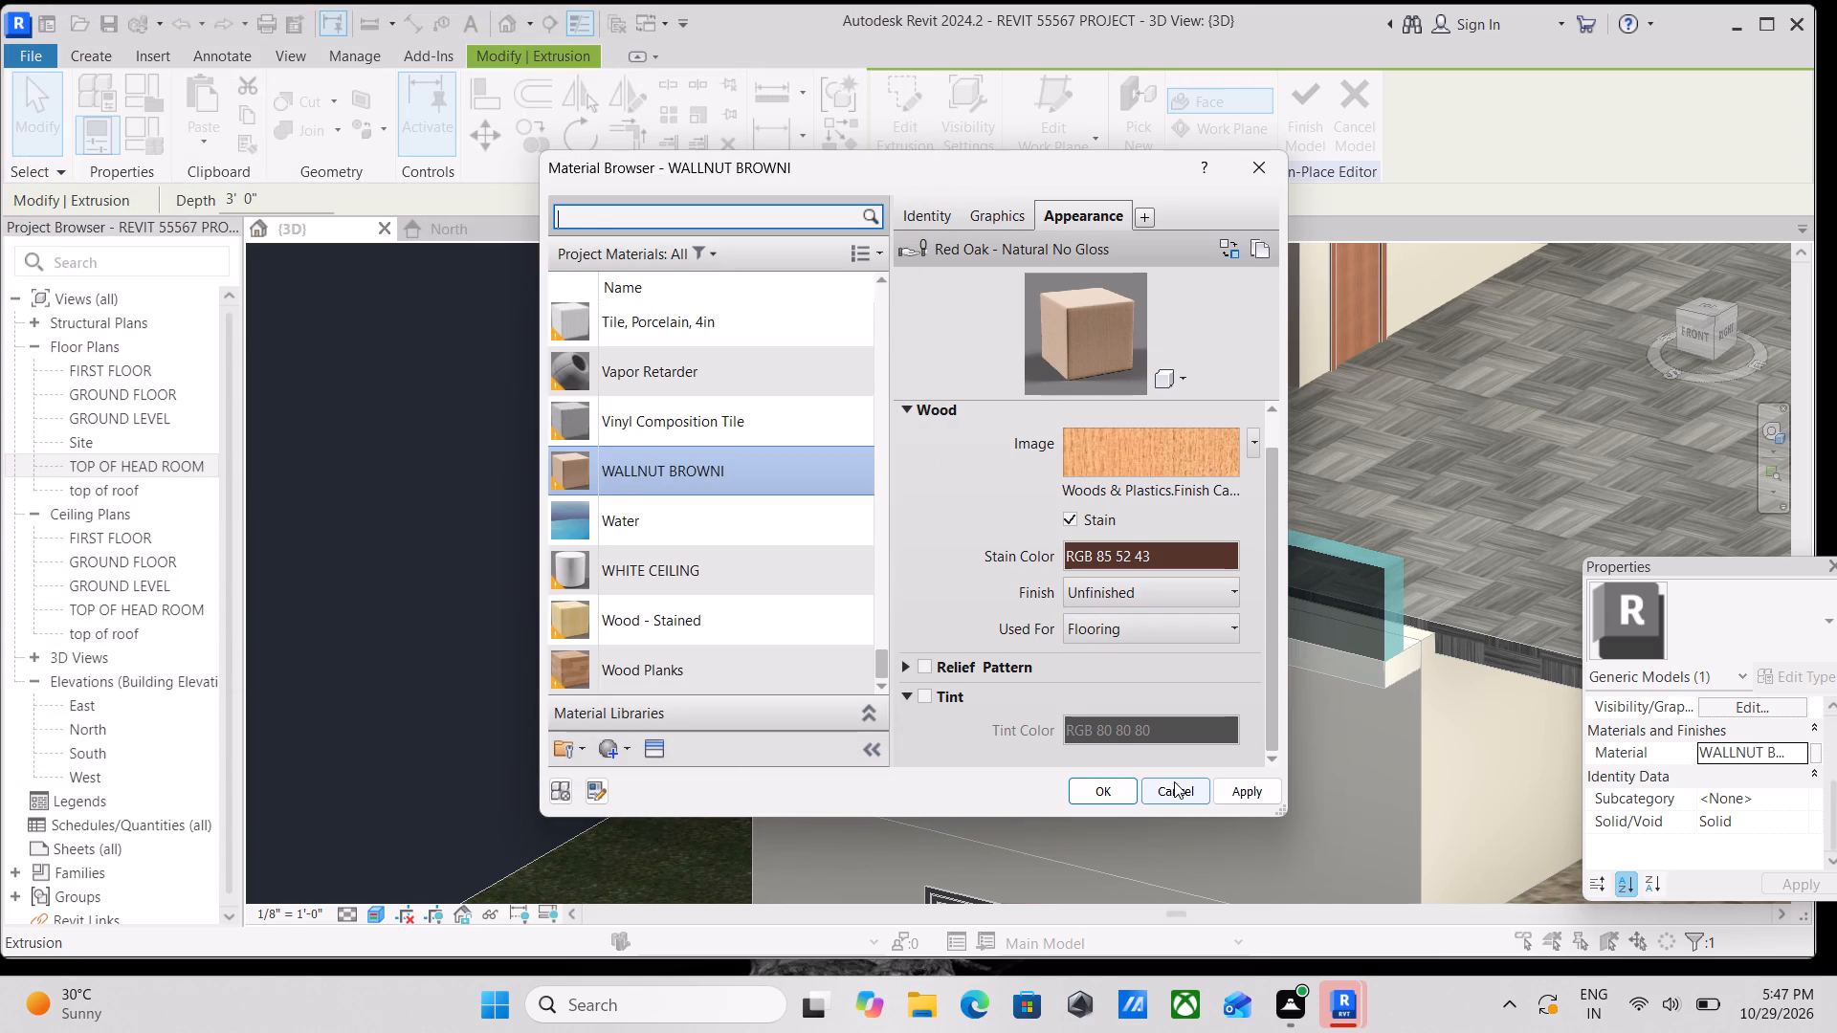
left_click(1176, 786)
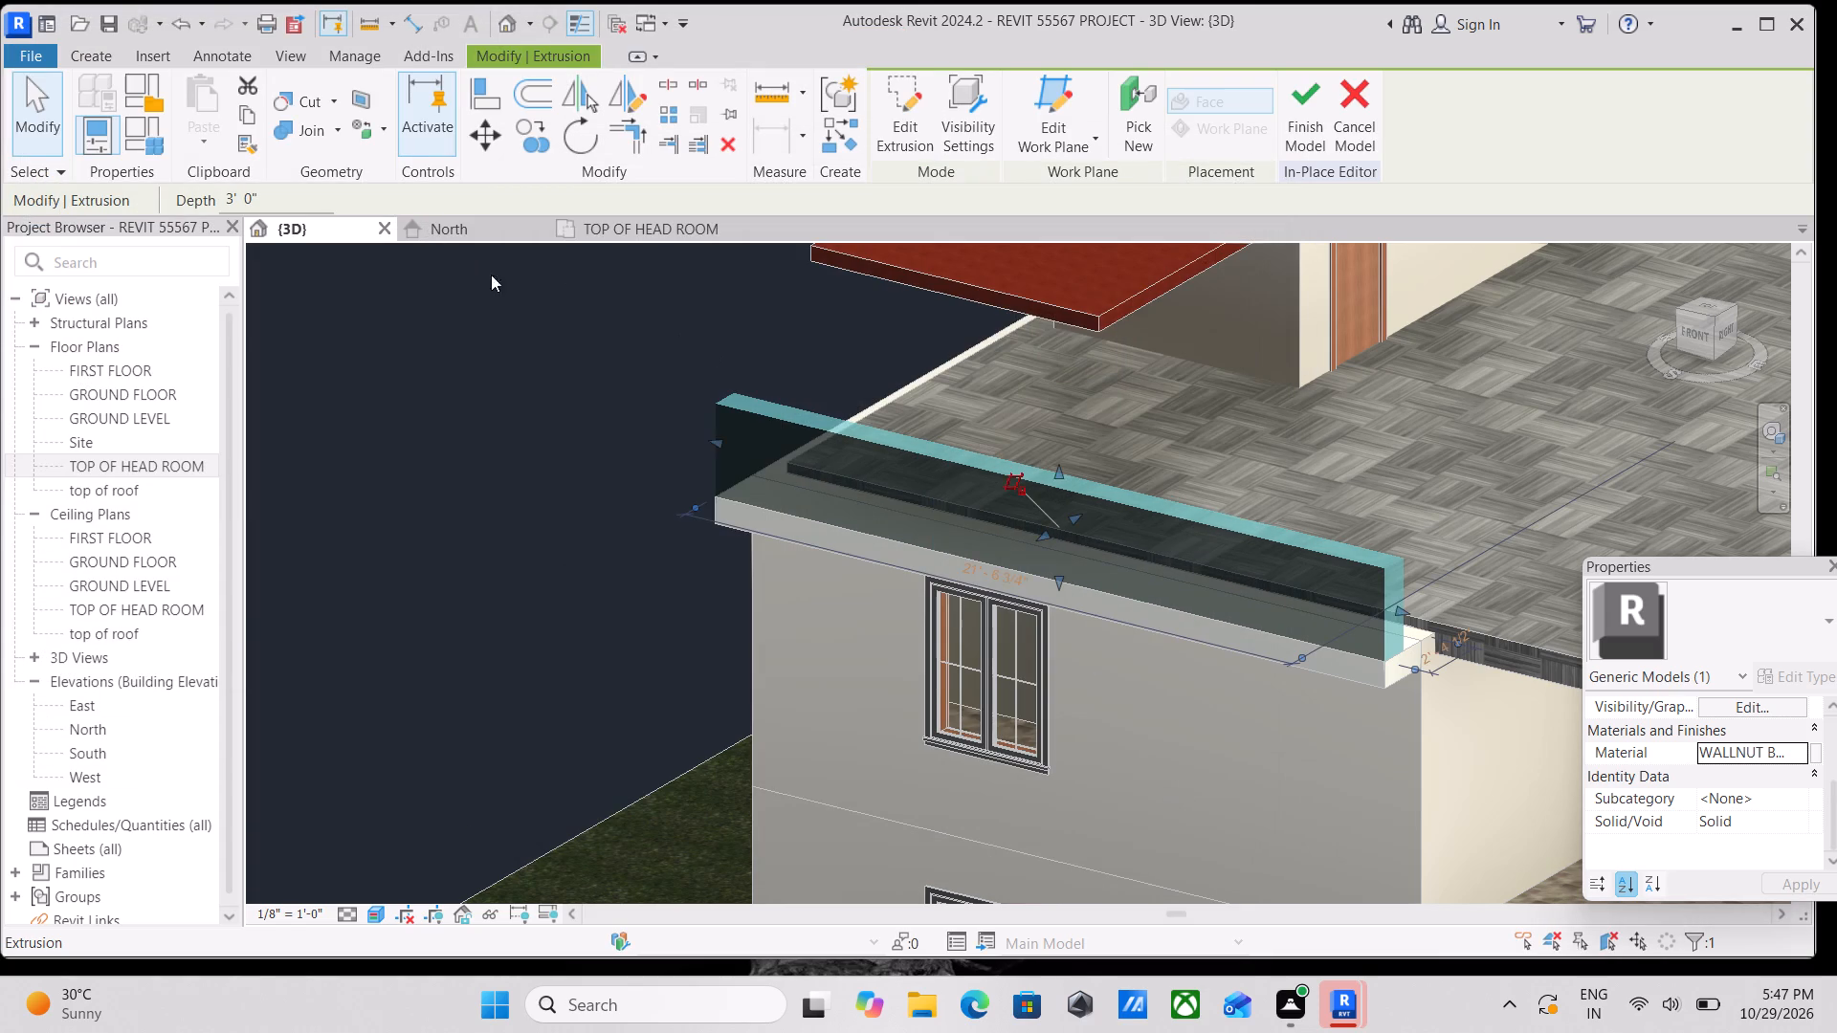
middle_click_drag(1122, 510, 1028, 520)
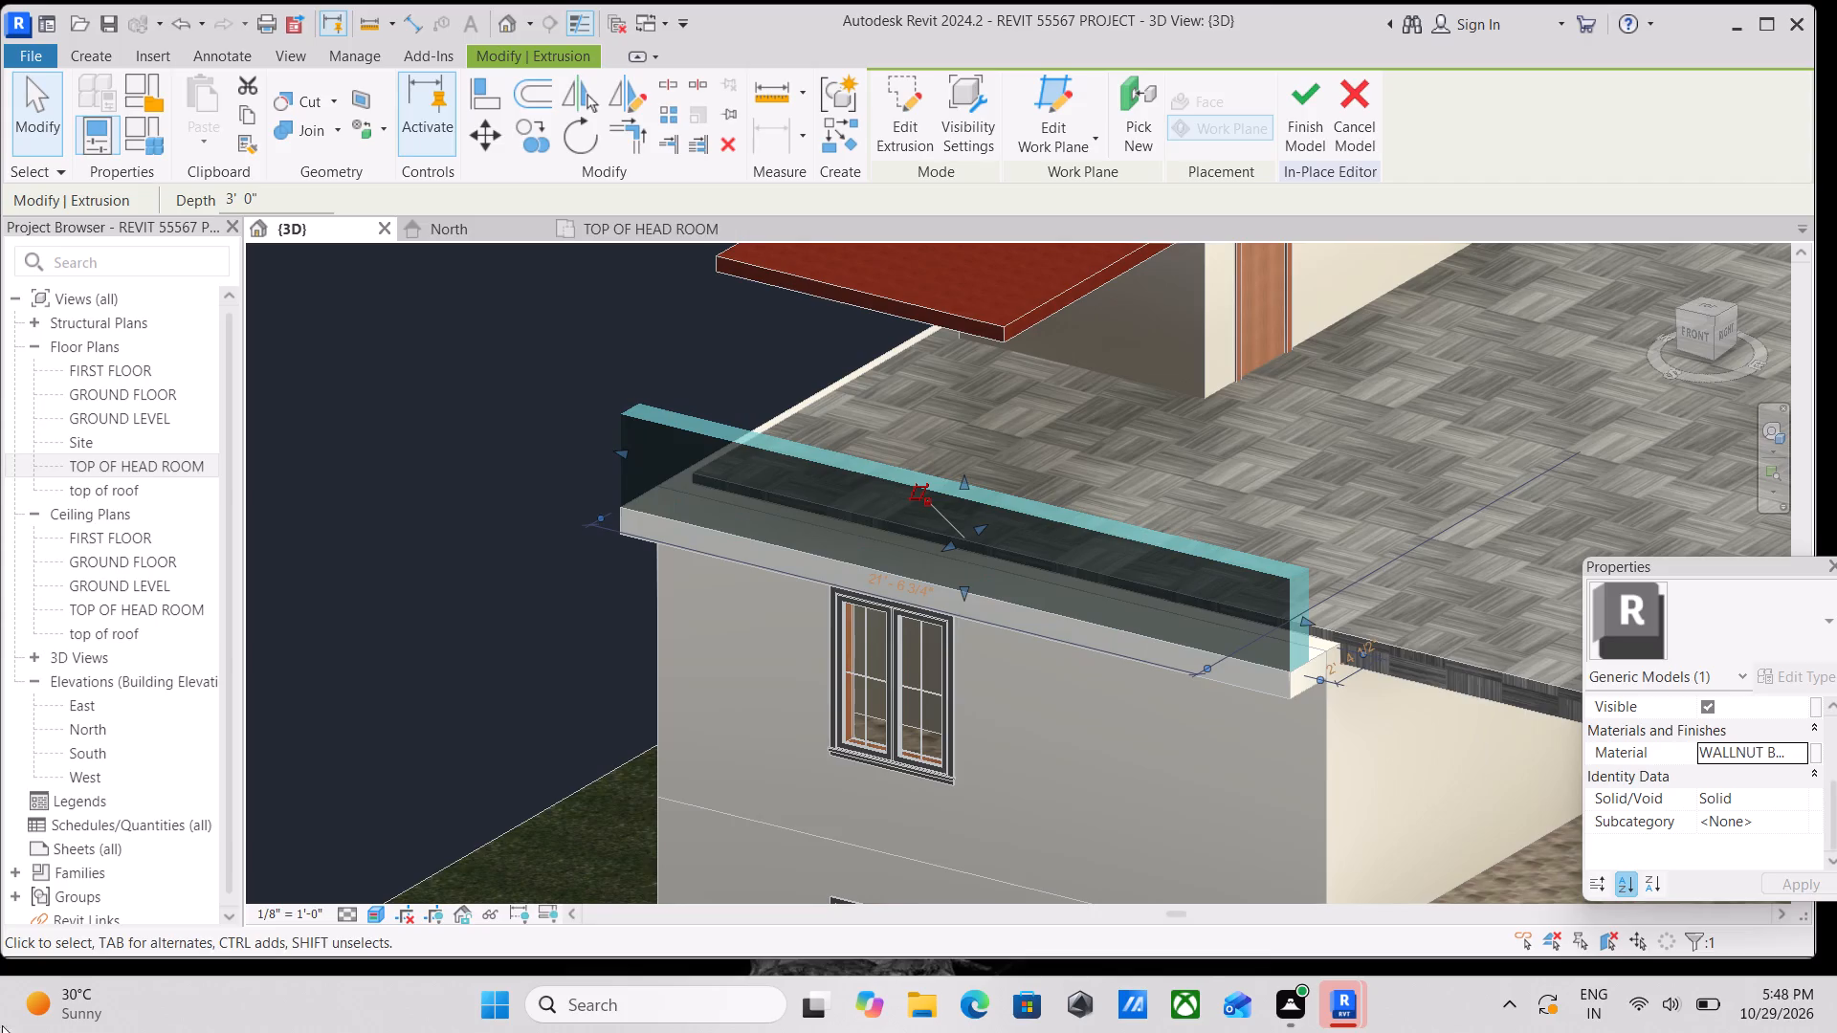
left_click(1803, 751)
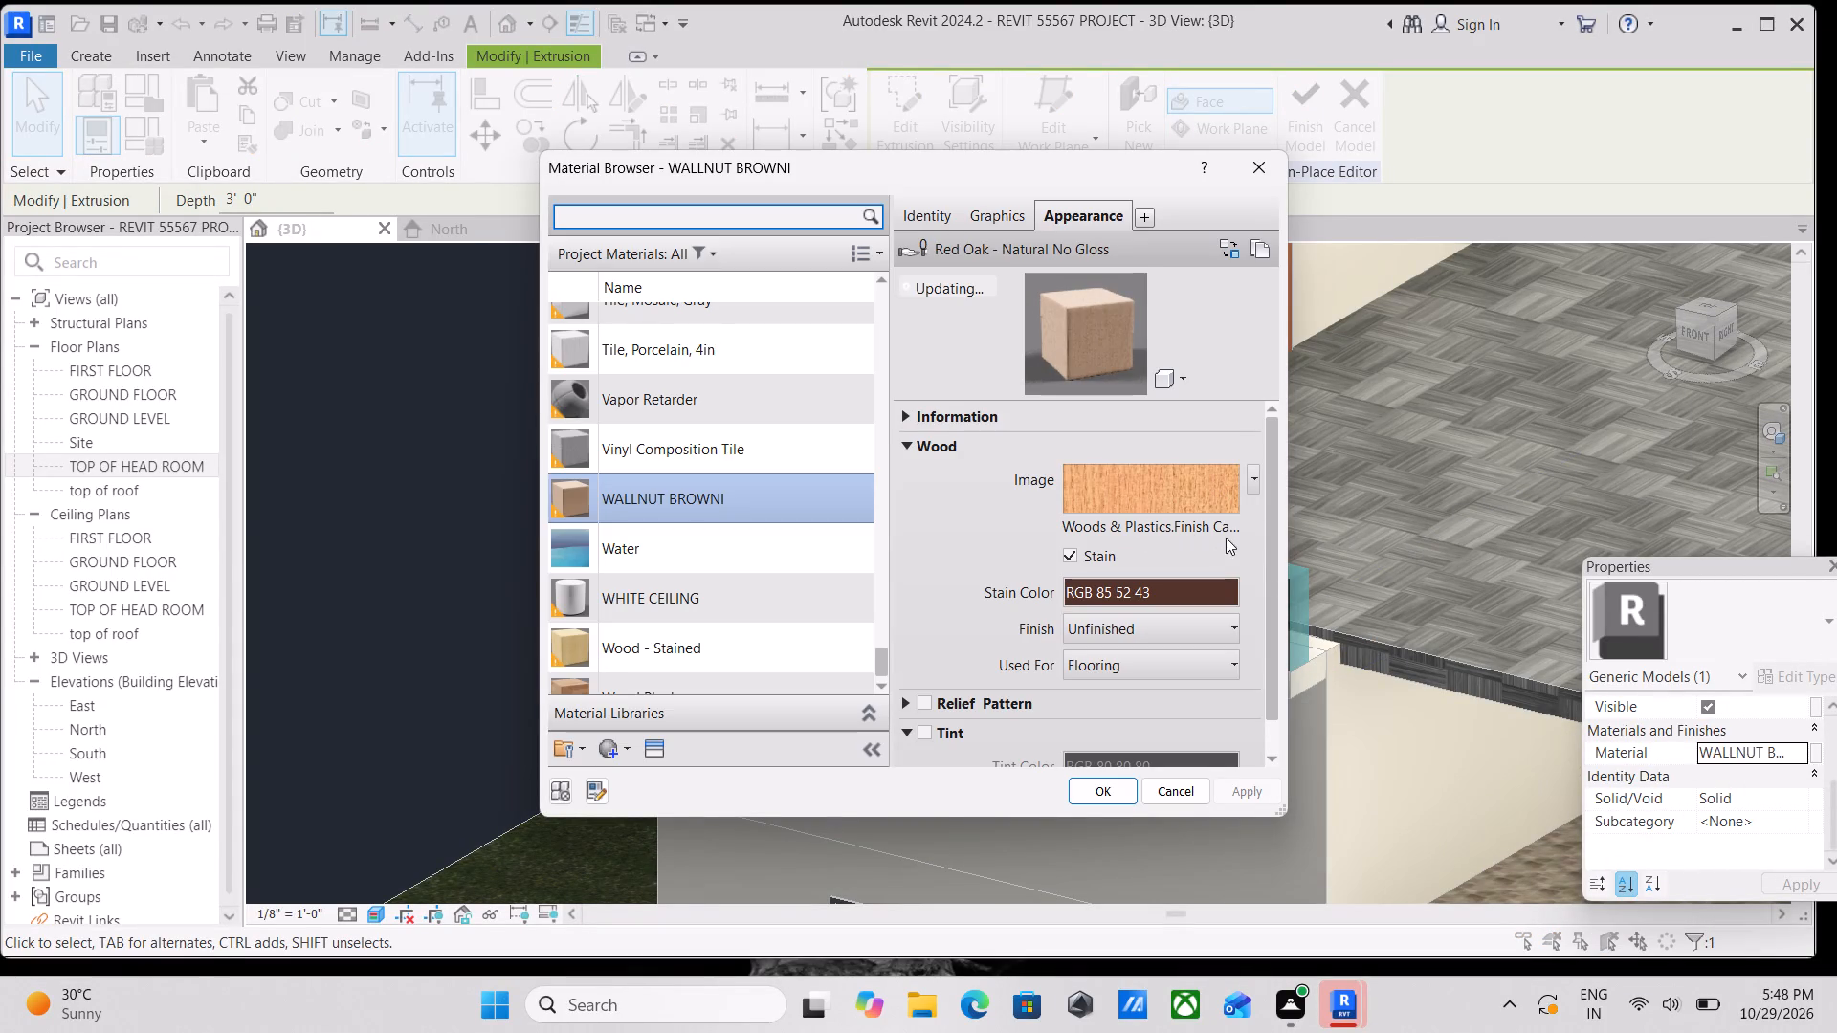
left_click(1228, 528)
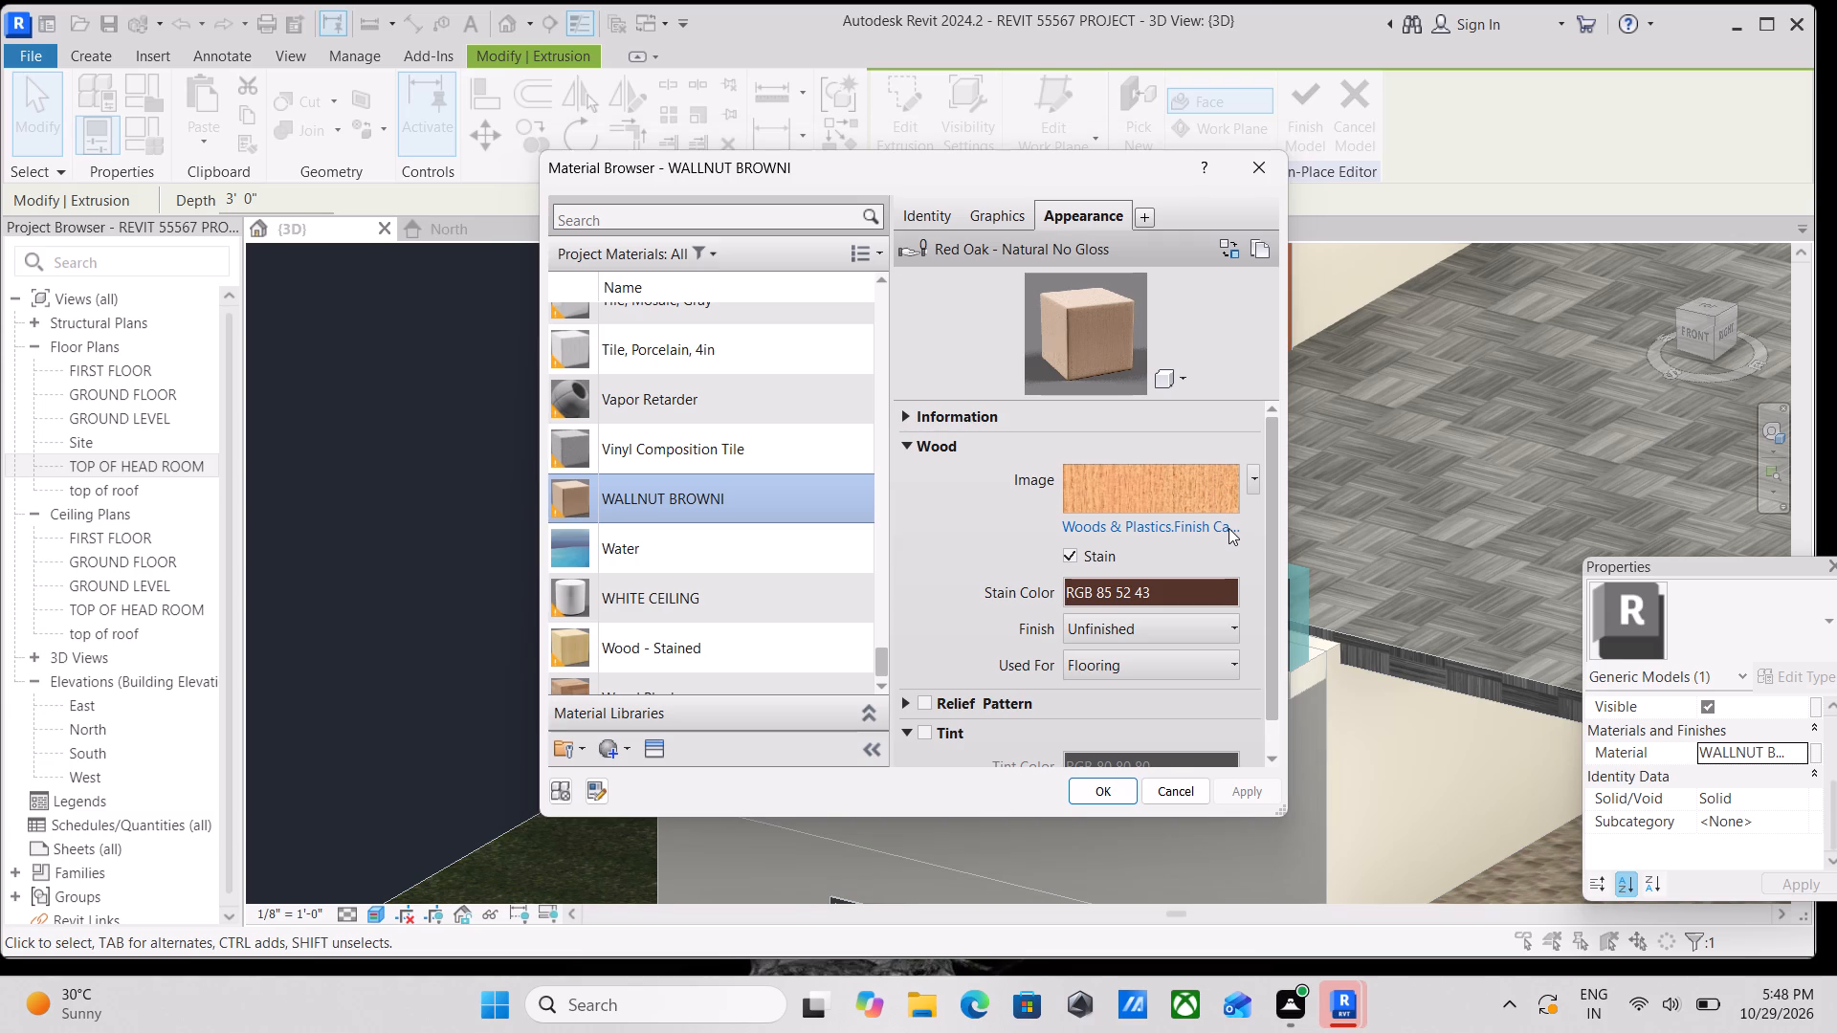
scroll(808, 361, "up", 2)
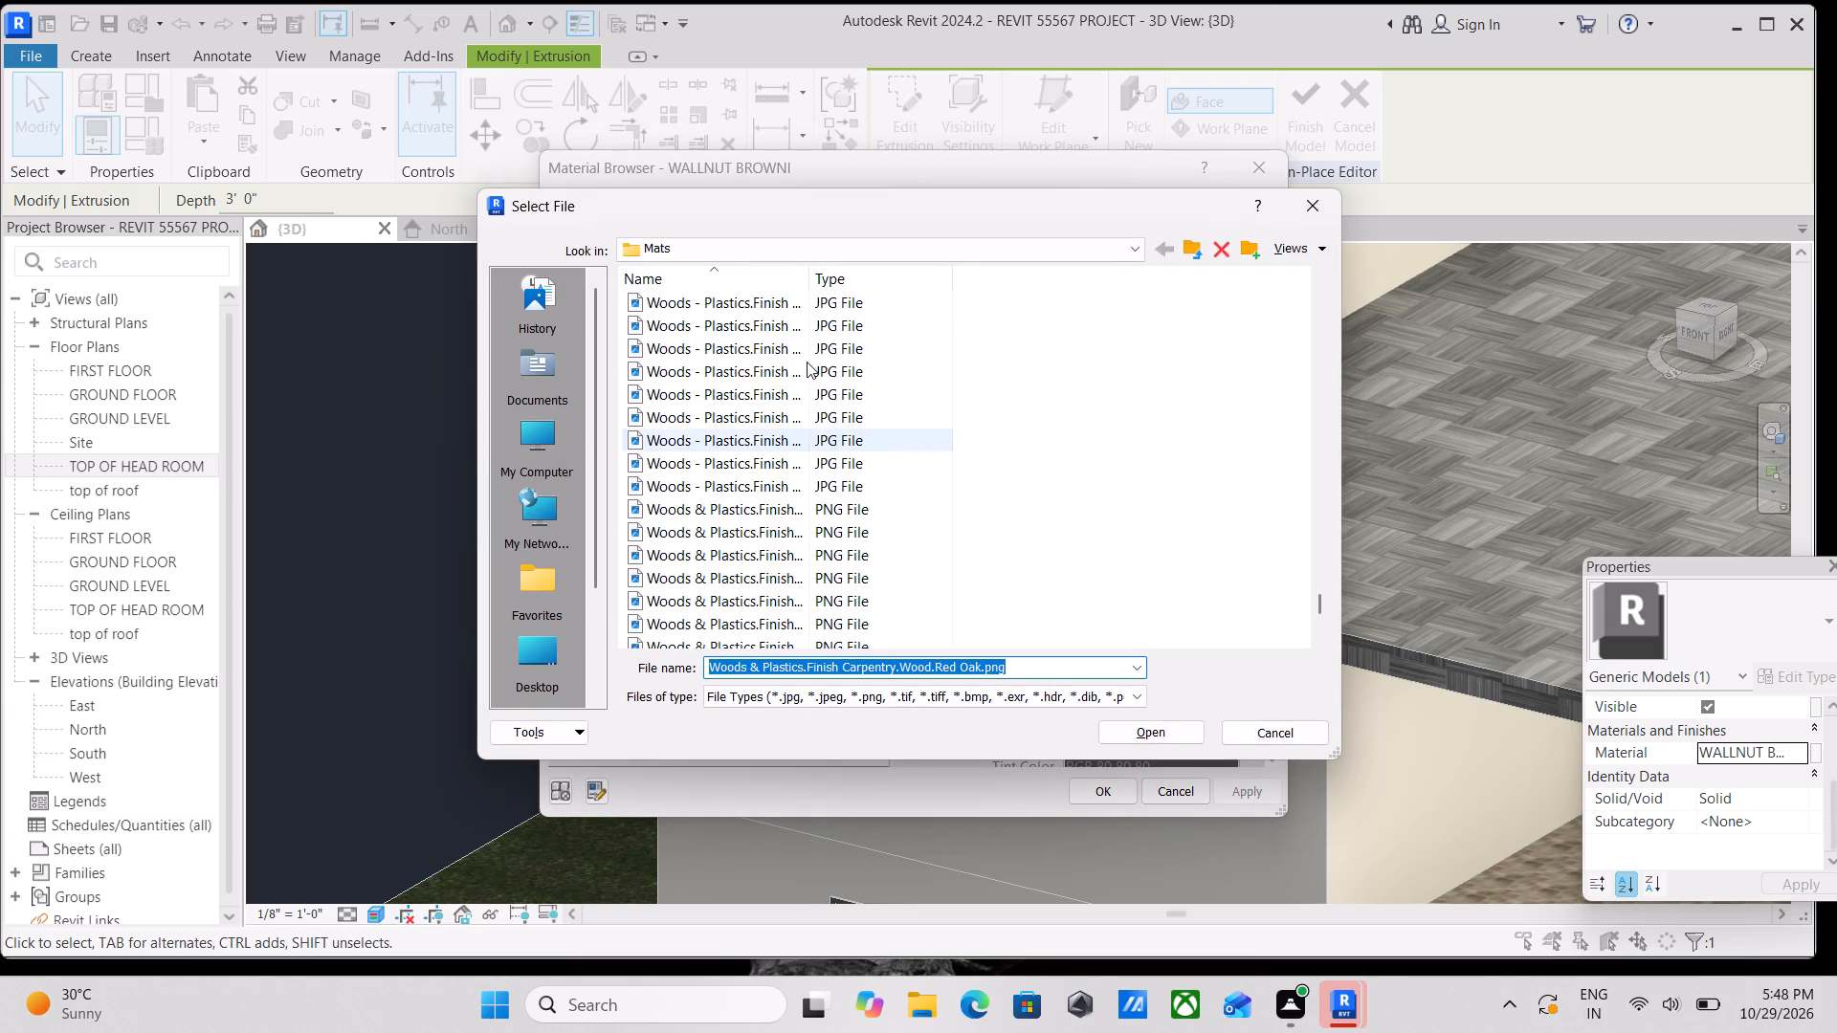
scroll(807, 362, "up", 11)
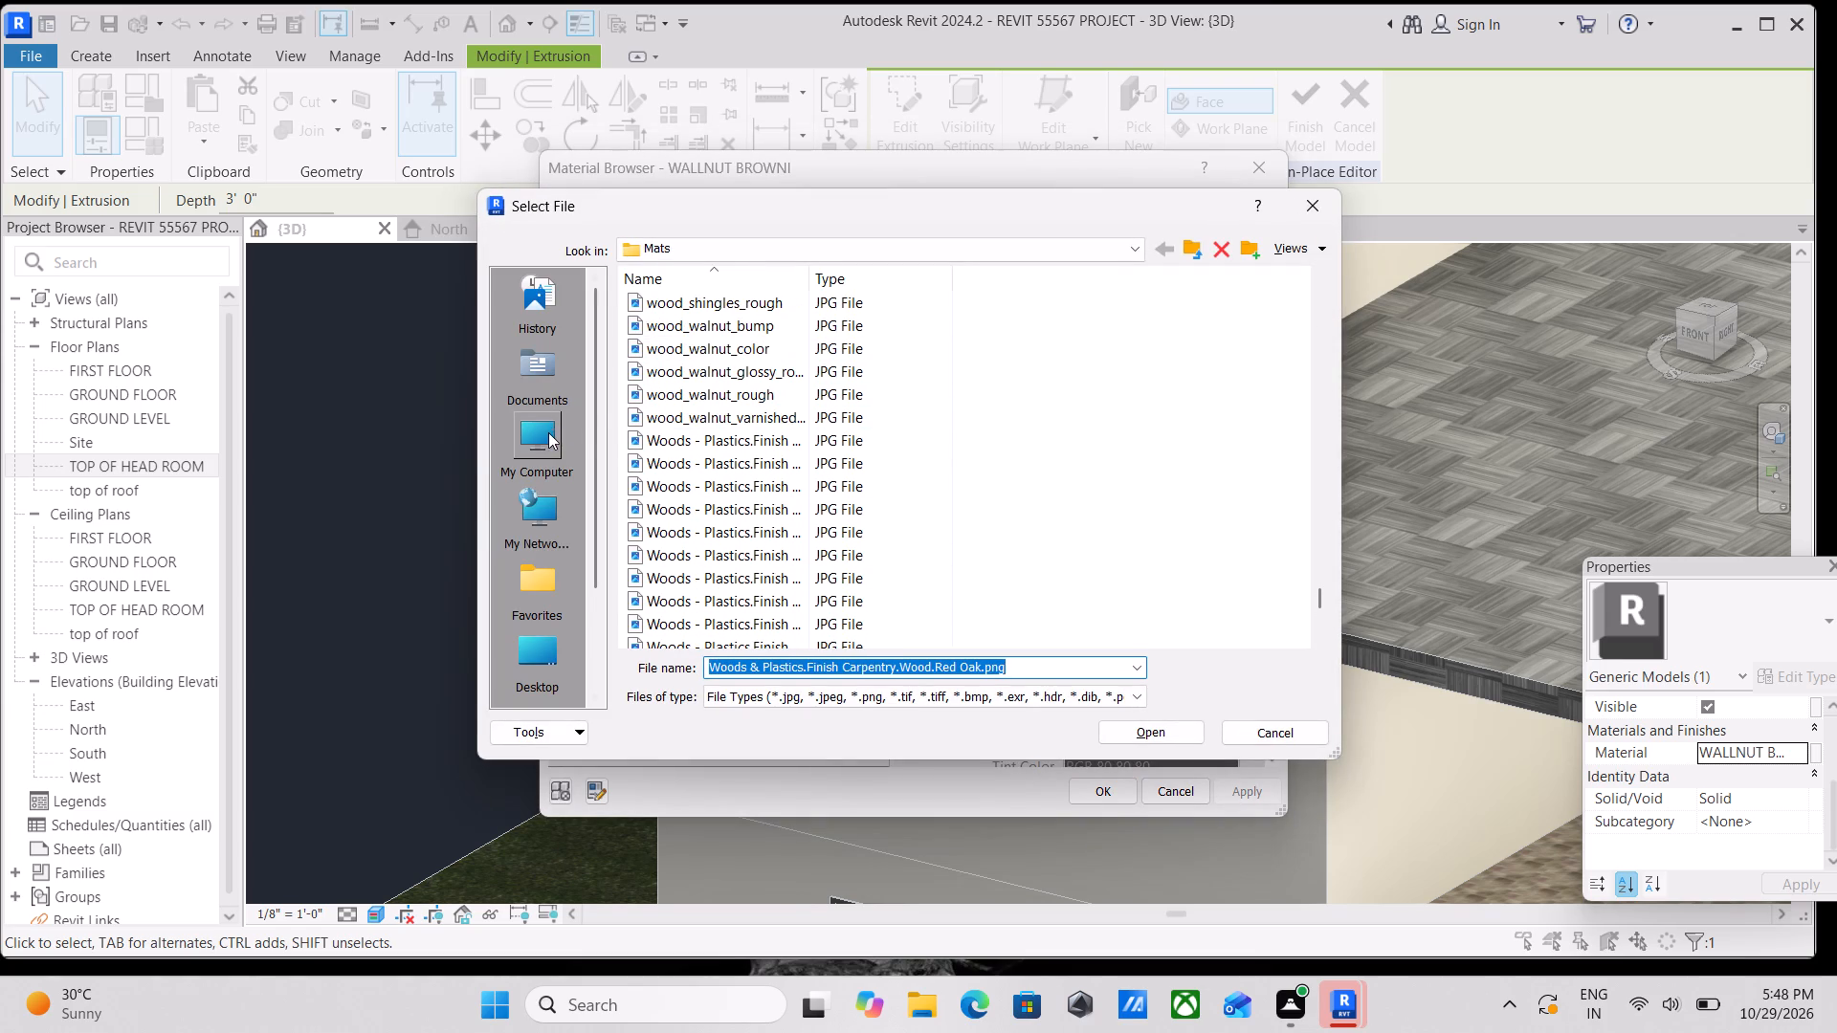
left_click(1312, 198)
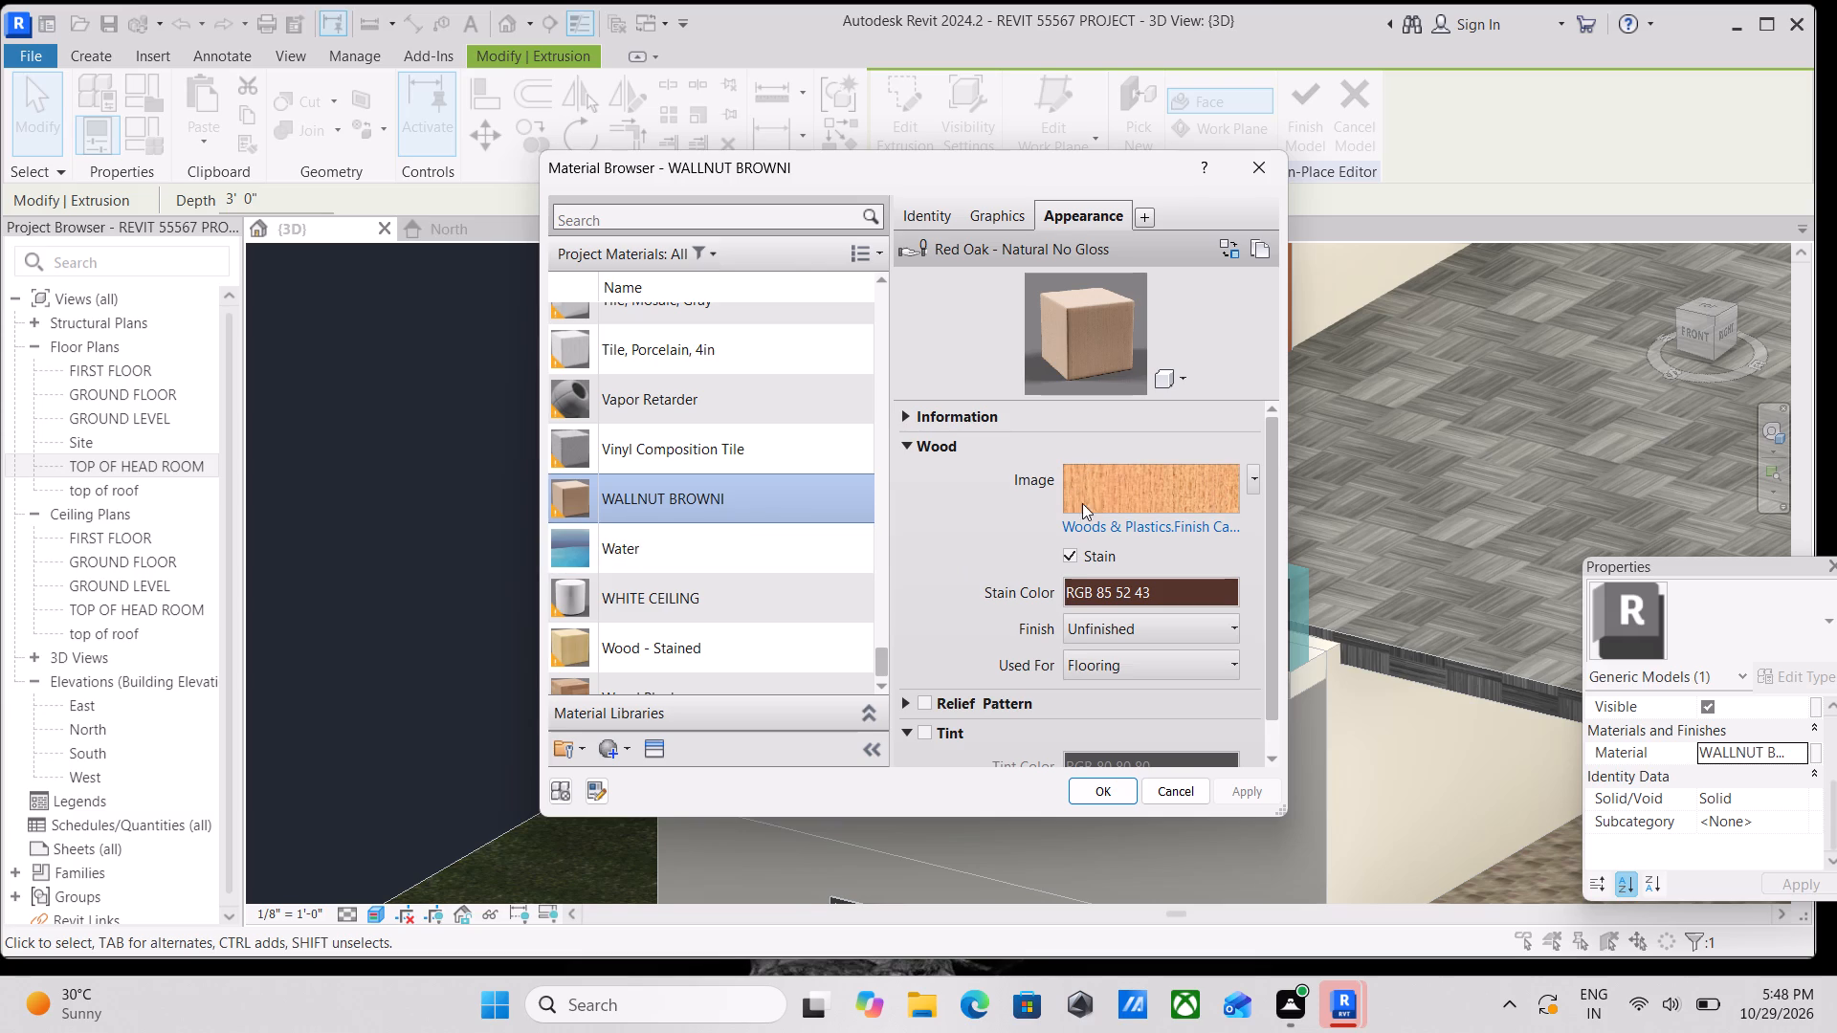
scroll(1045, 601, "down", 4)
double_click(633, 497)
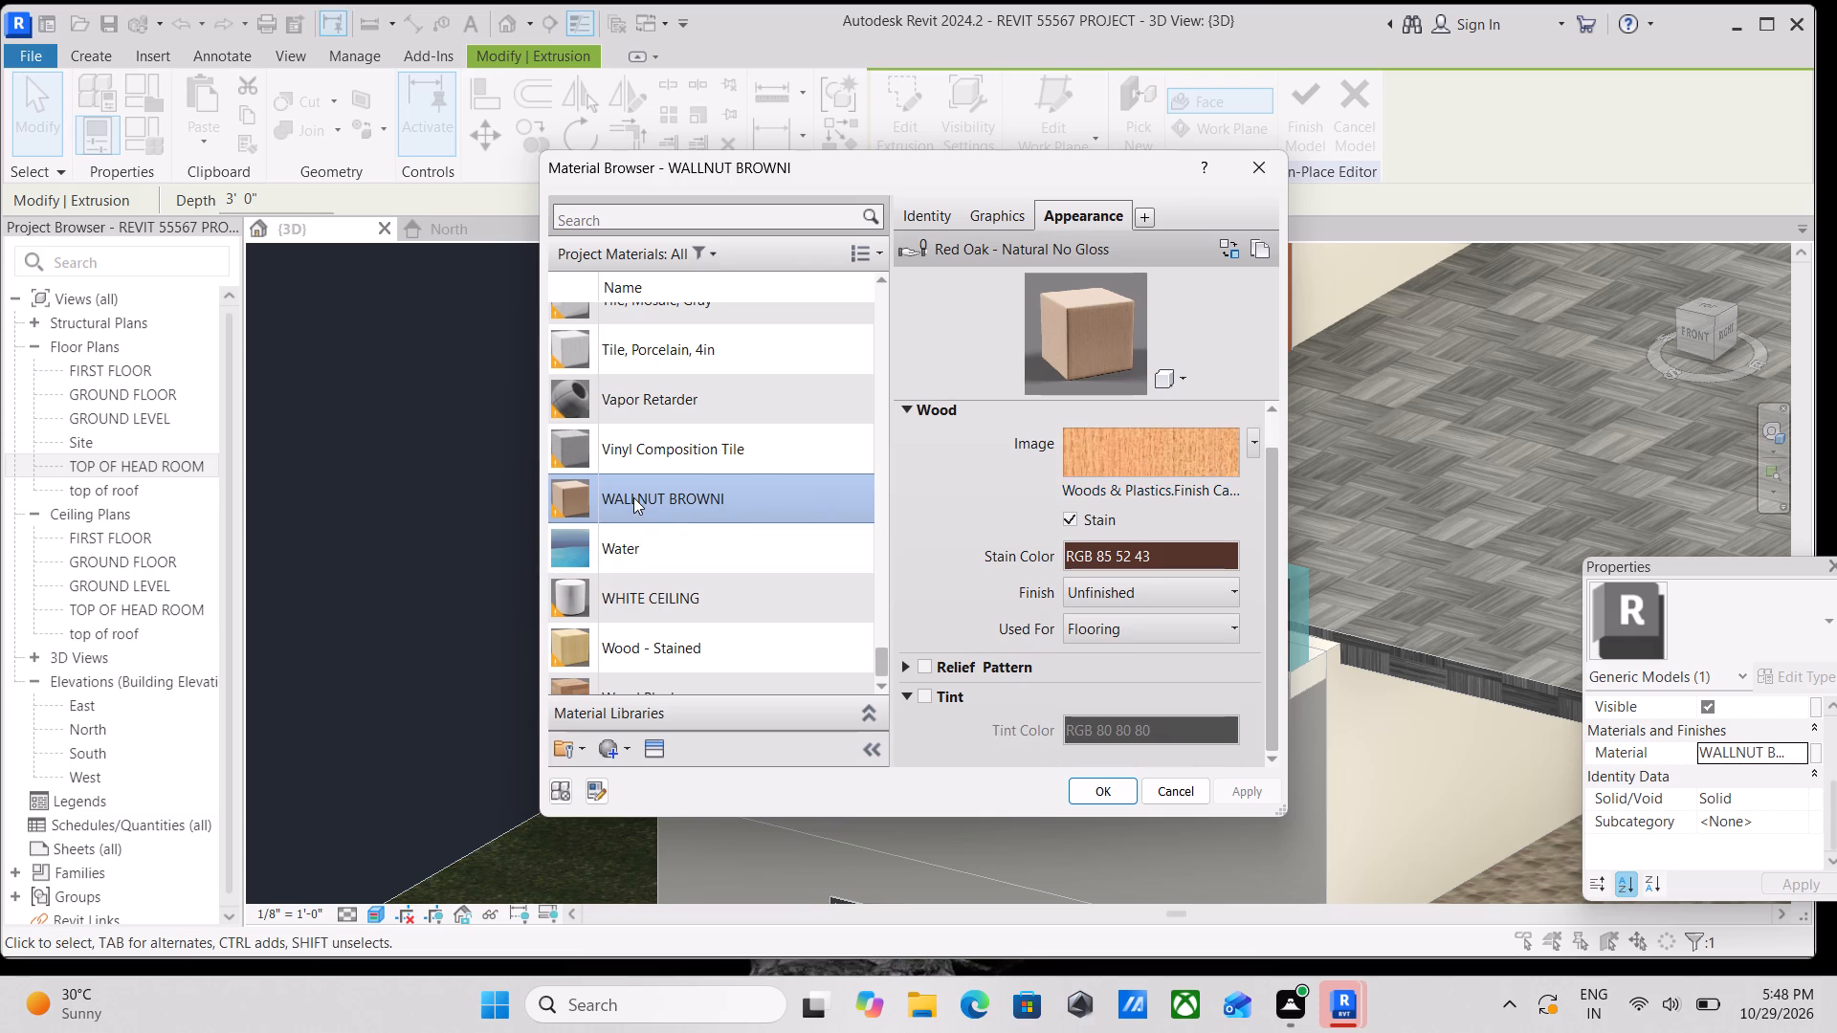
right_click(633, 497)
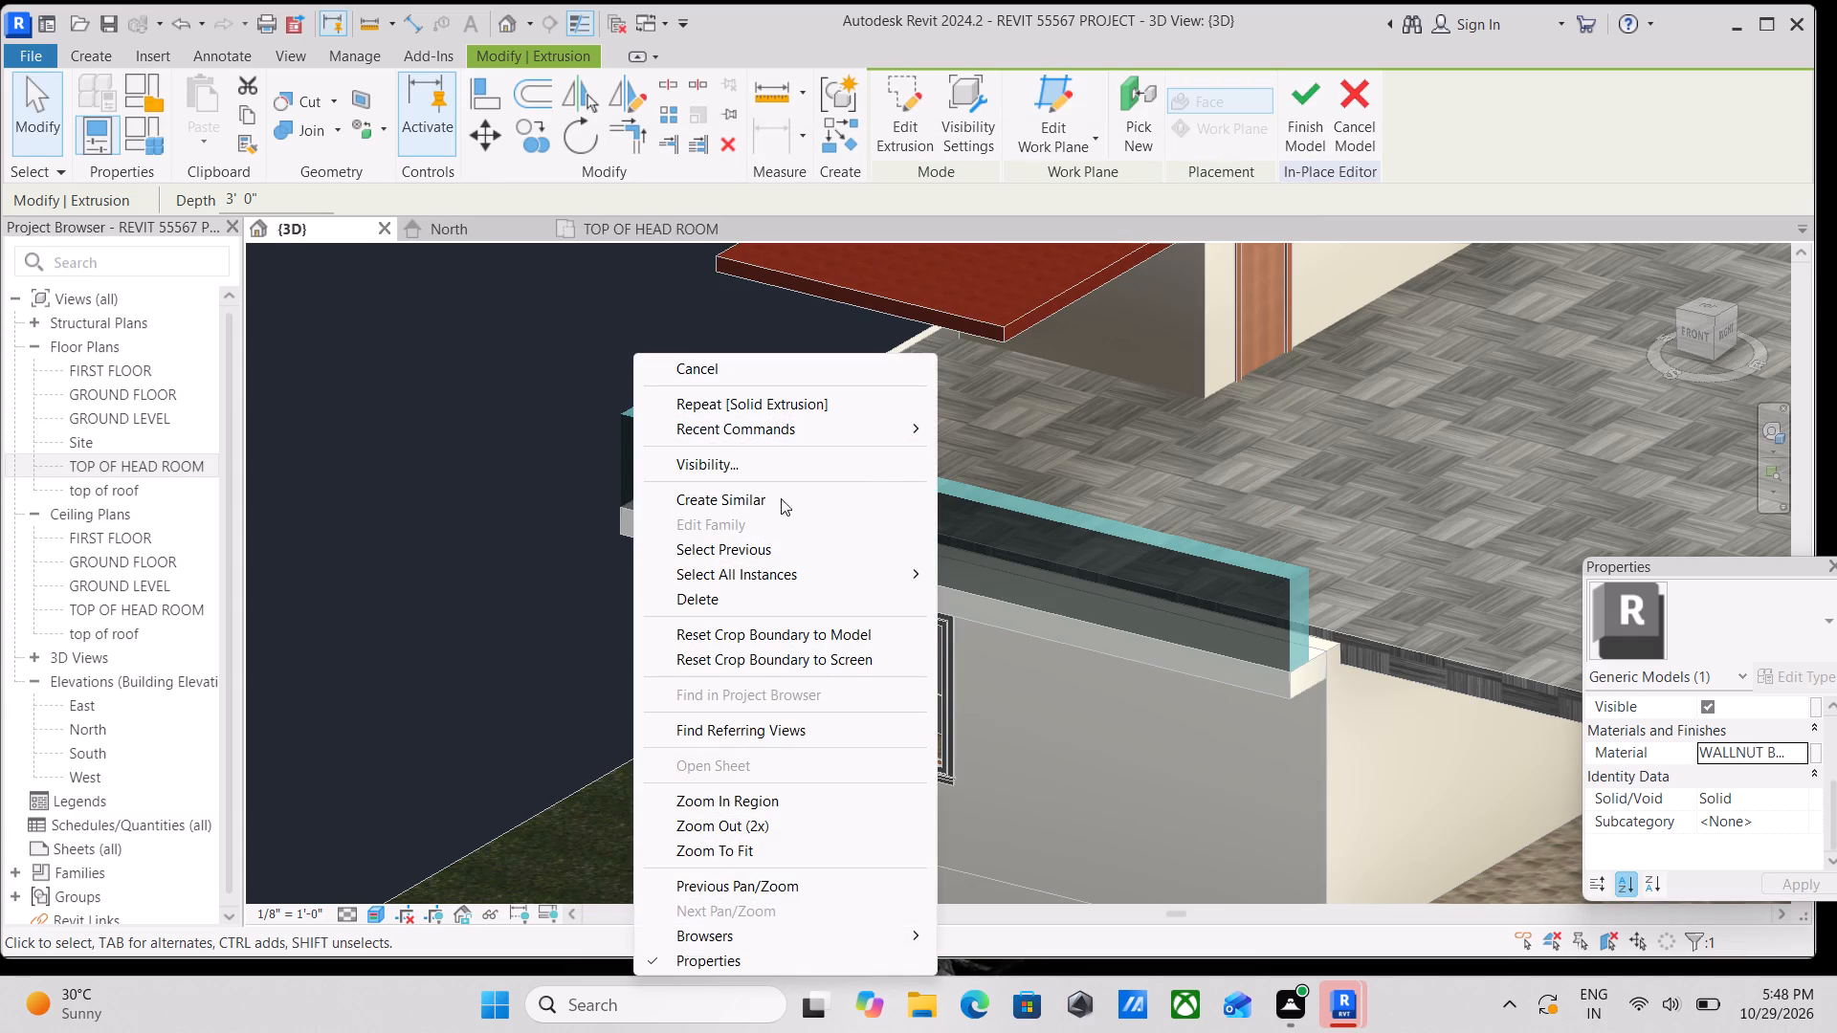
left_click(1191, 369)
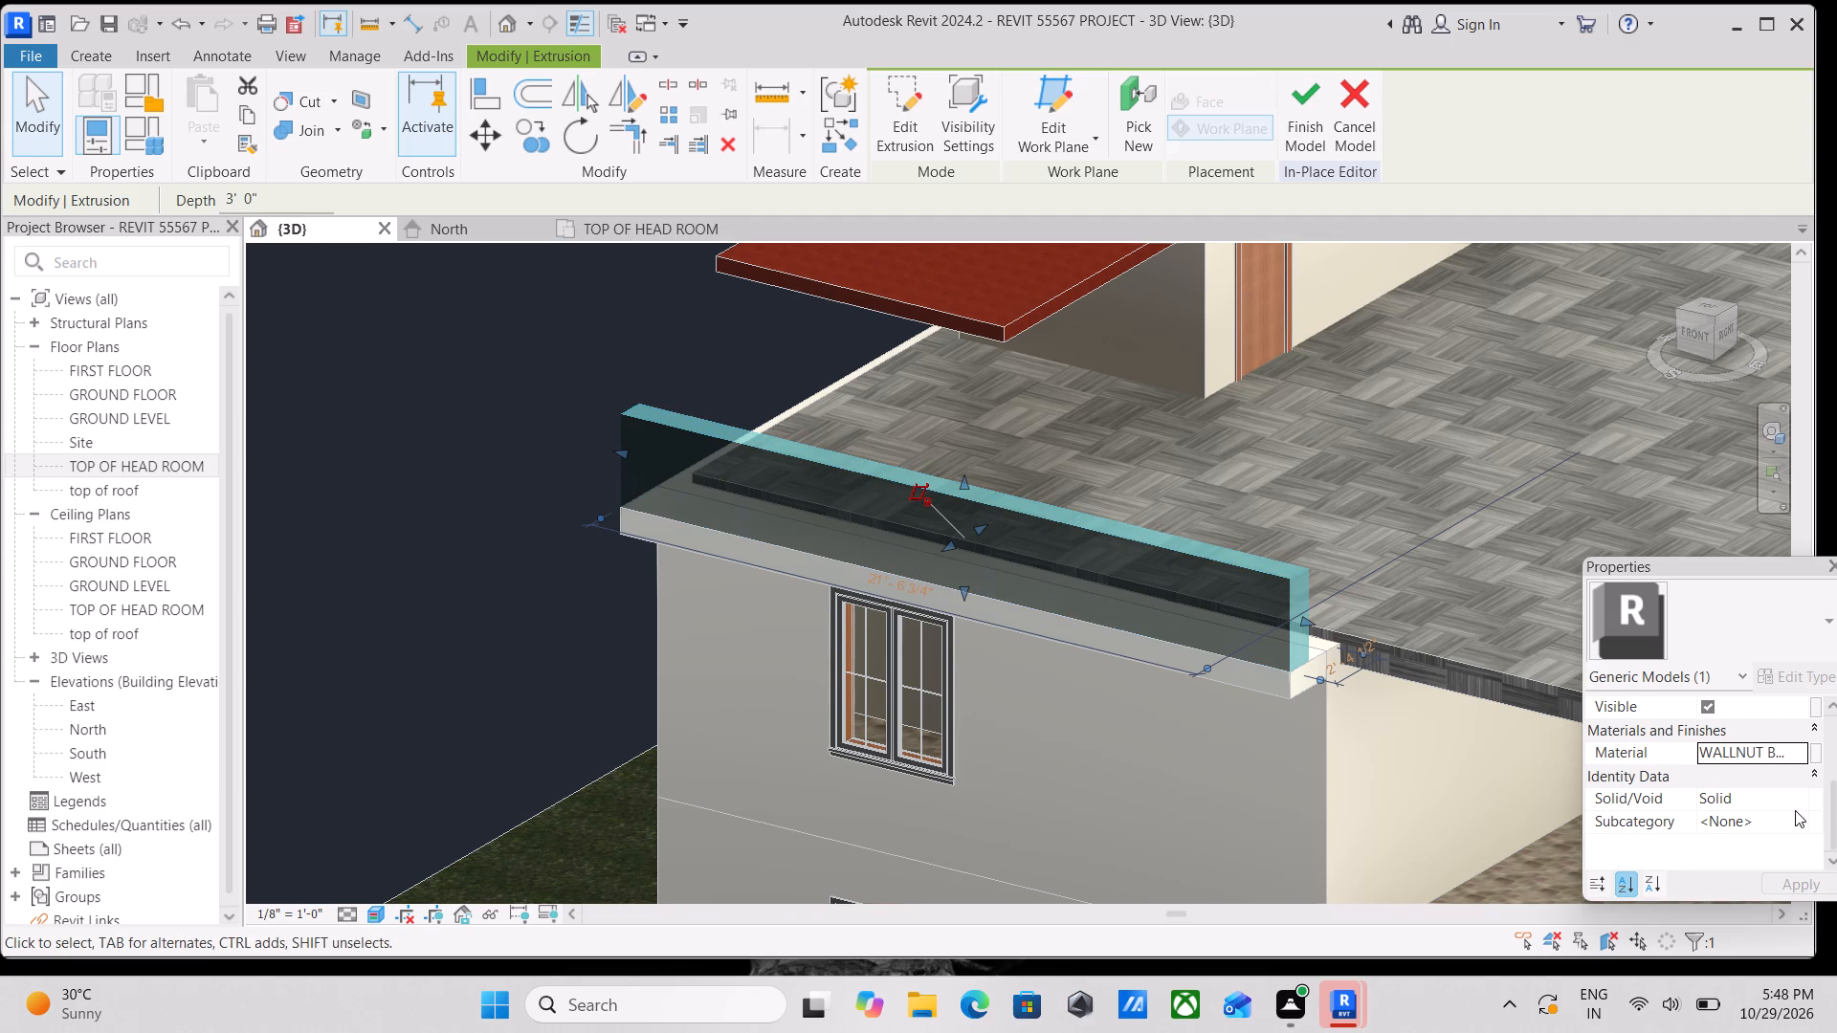
Replace the WALLNUT BROWNI material's wood image with a Checker texture, apply it and finish the in-place model.
left_click(1800, 758)
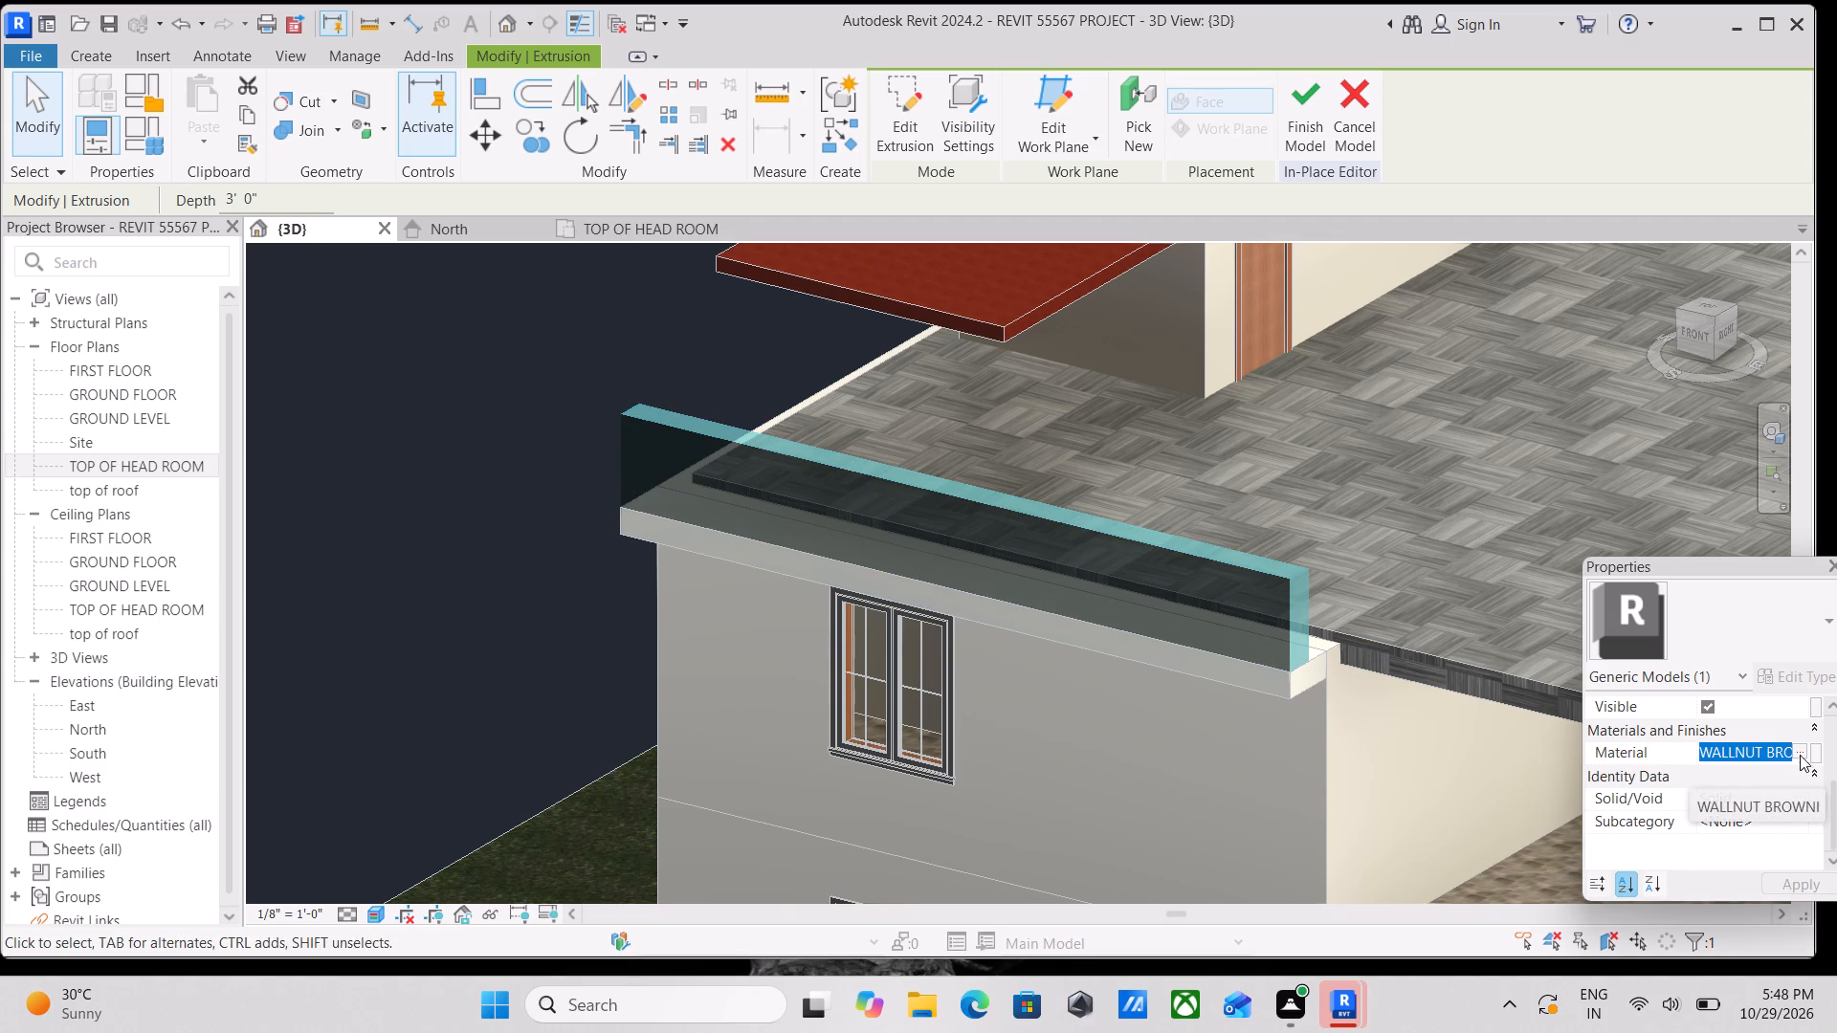
left_click(1802, 745)
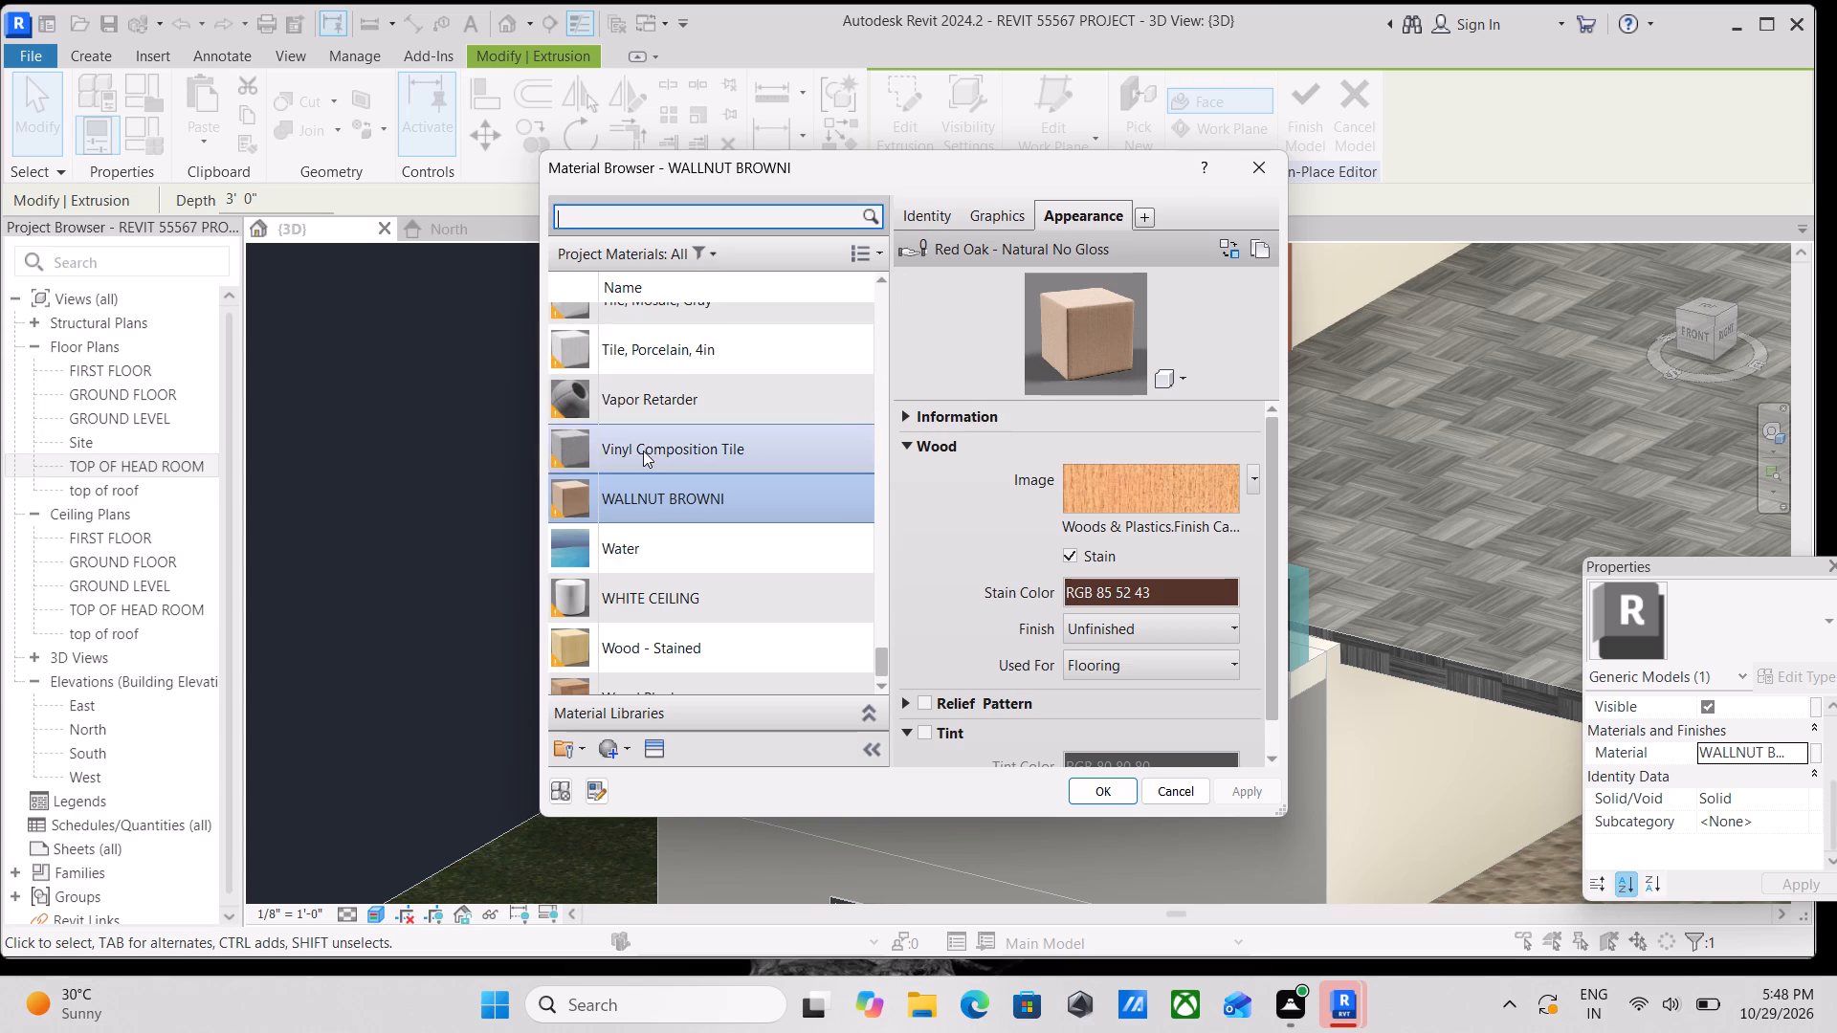
right_click(653, 497)
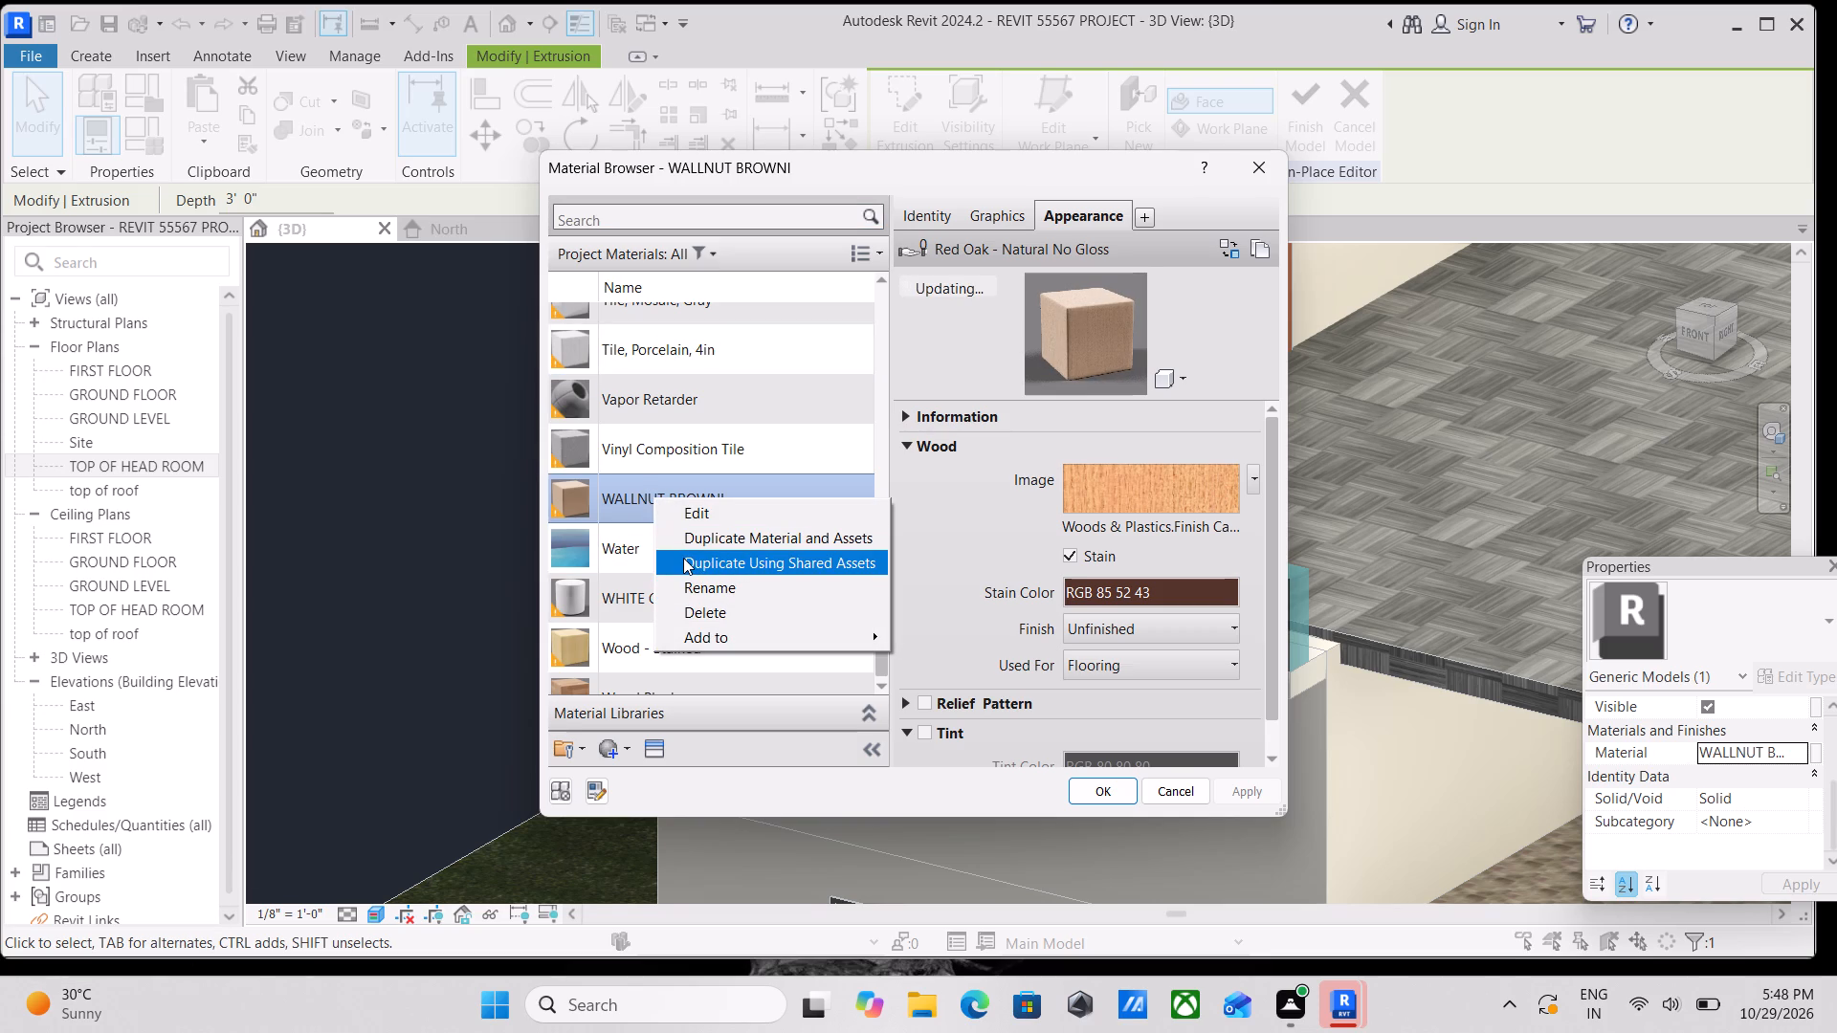
left_click(681, 585)
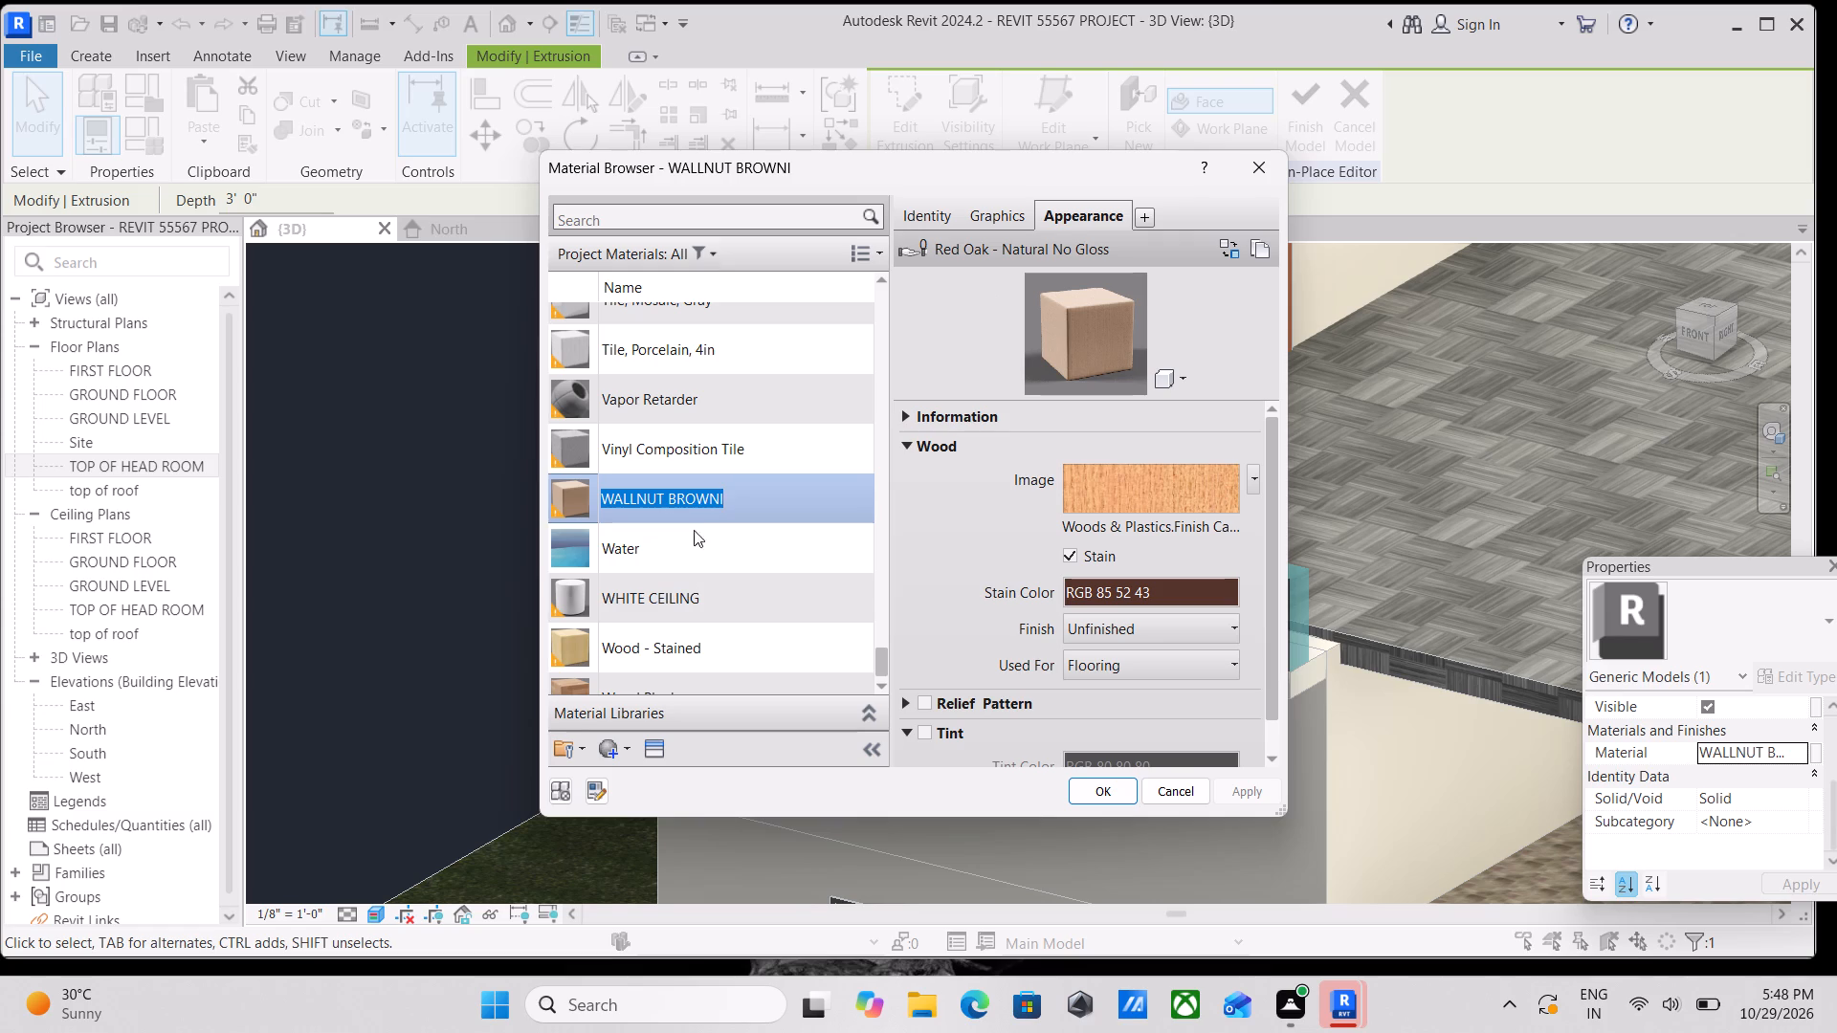
left_click(1118, 496)
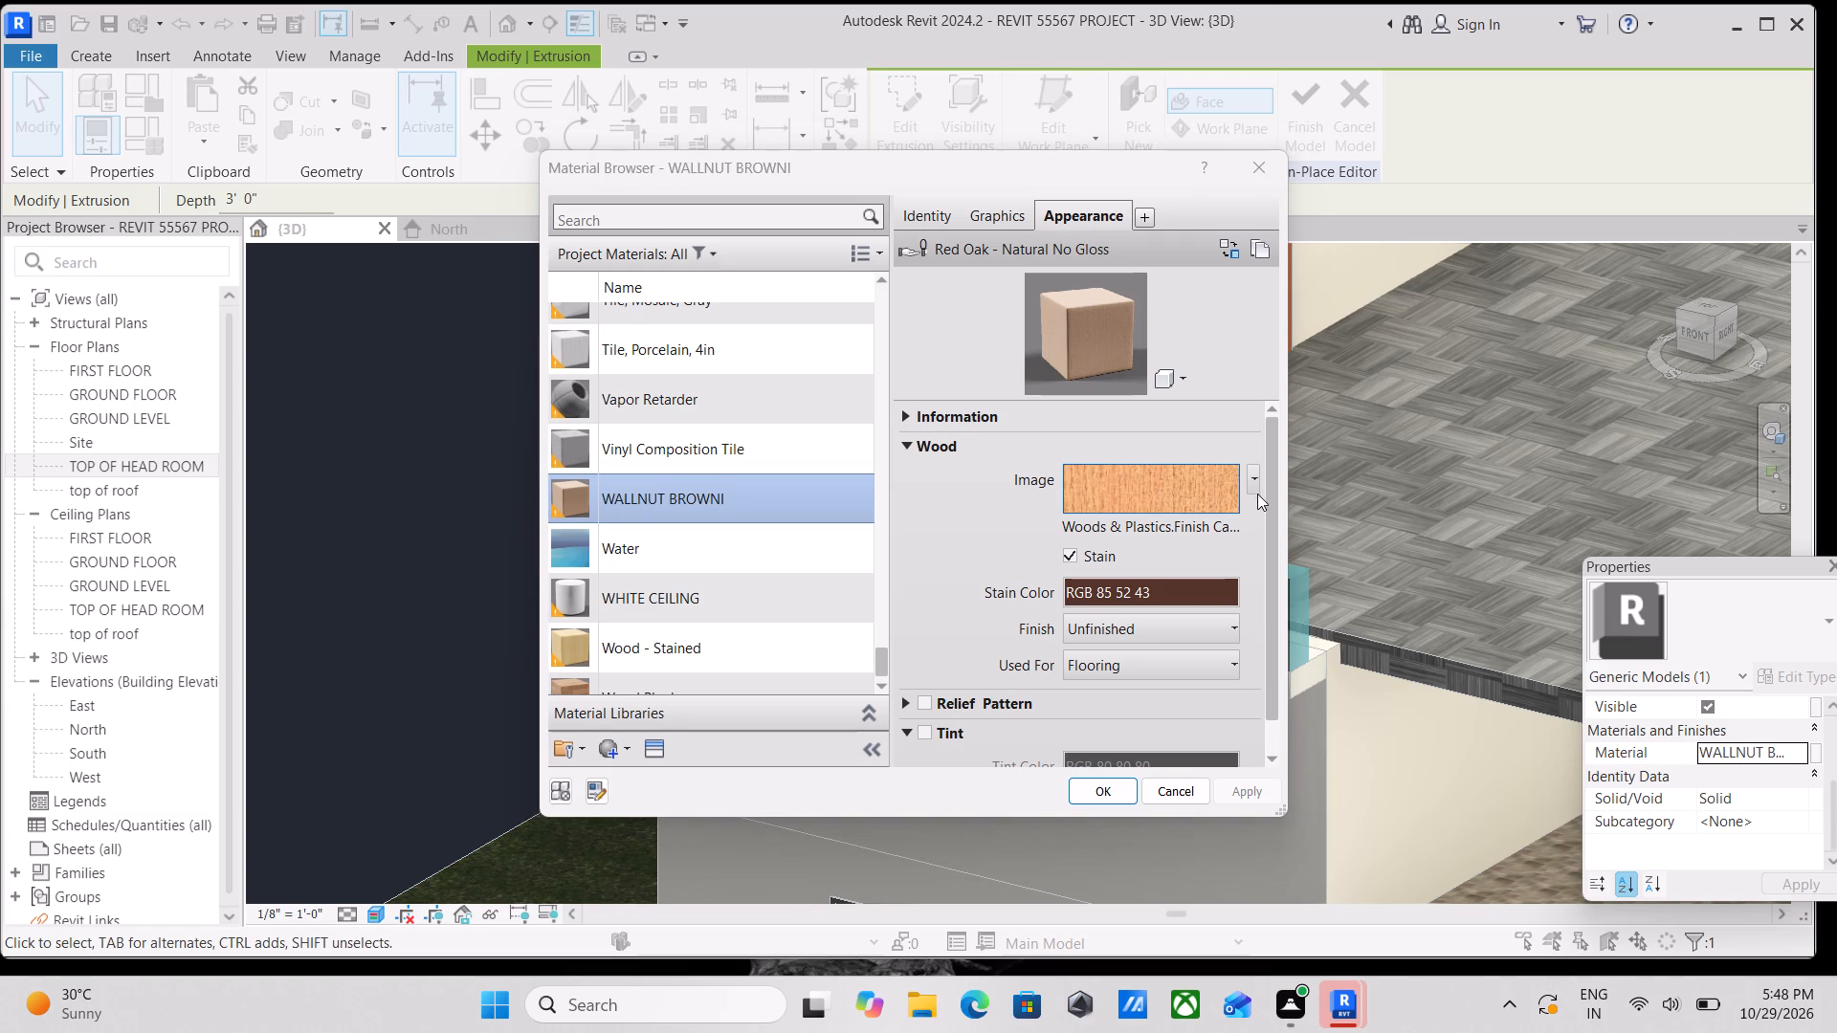
left_click(1253, 485)
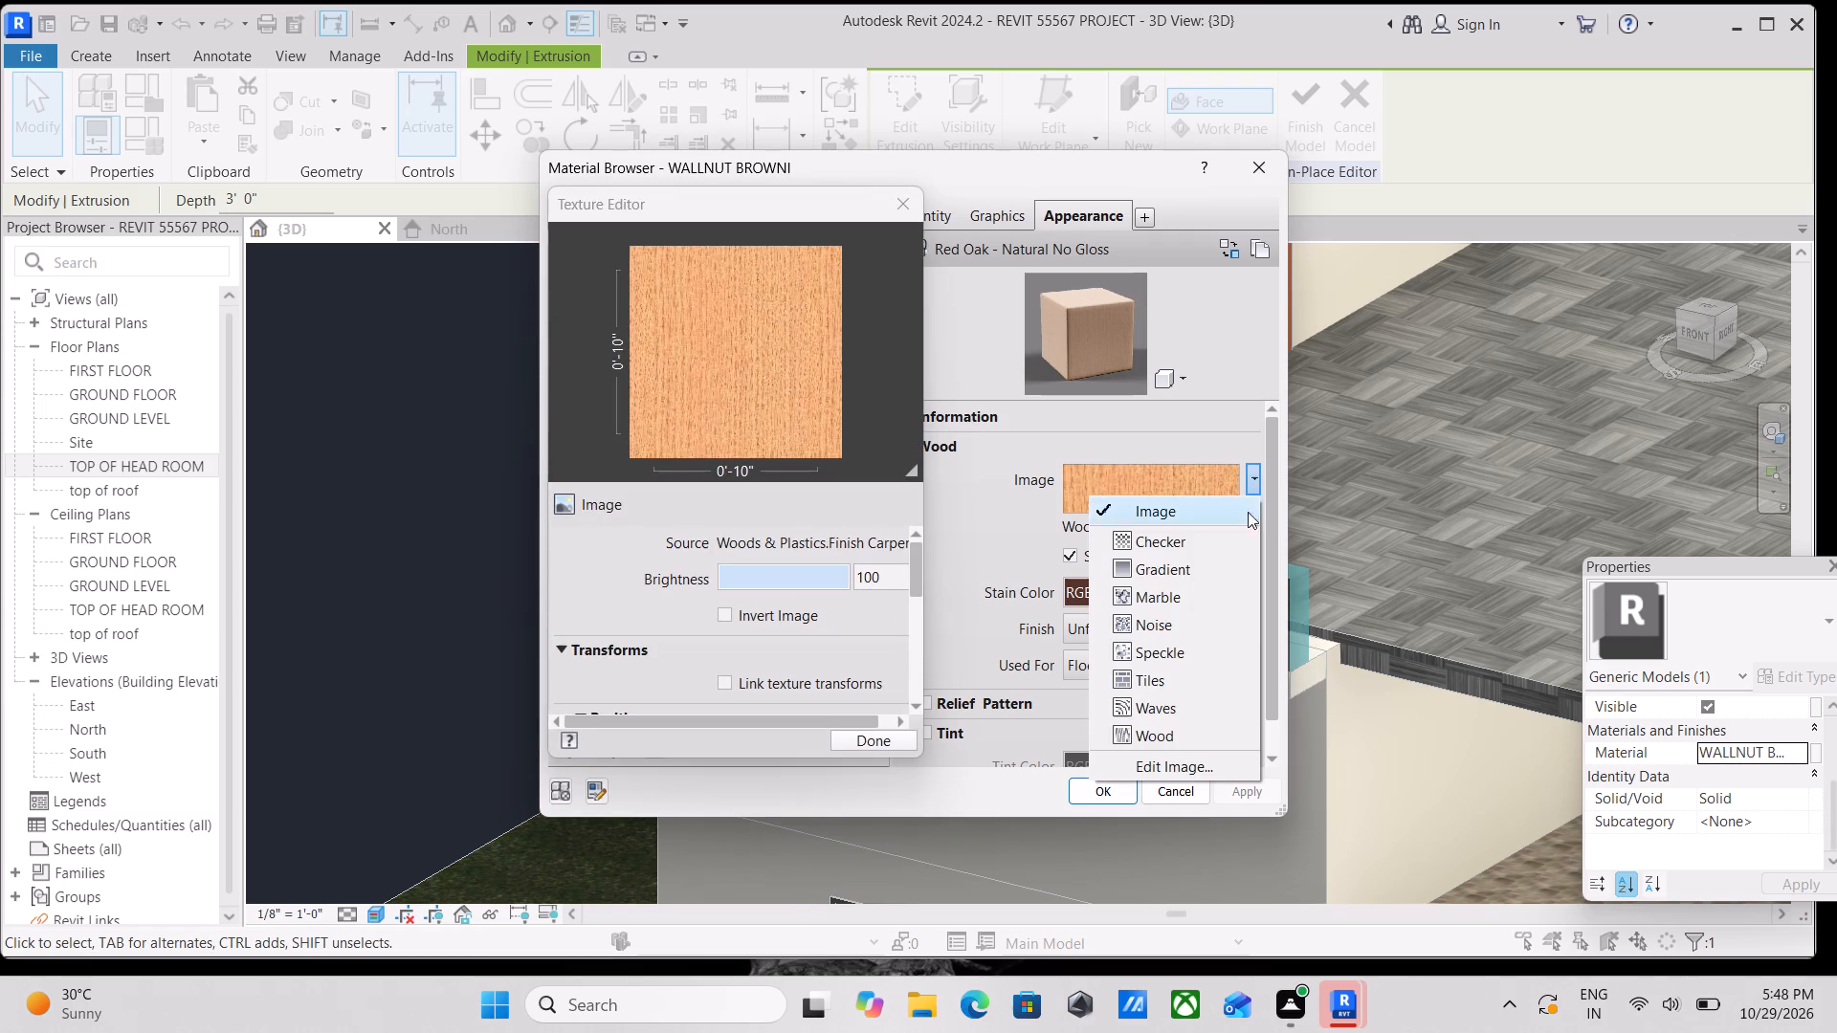
left_click(1209, 548)
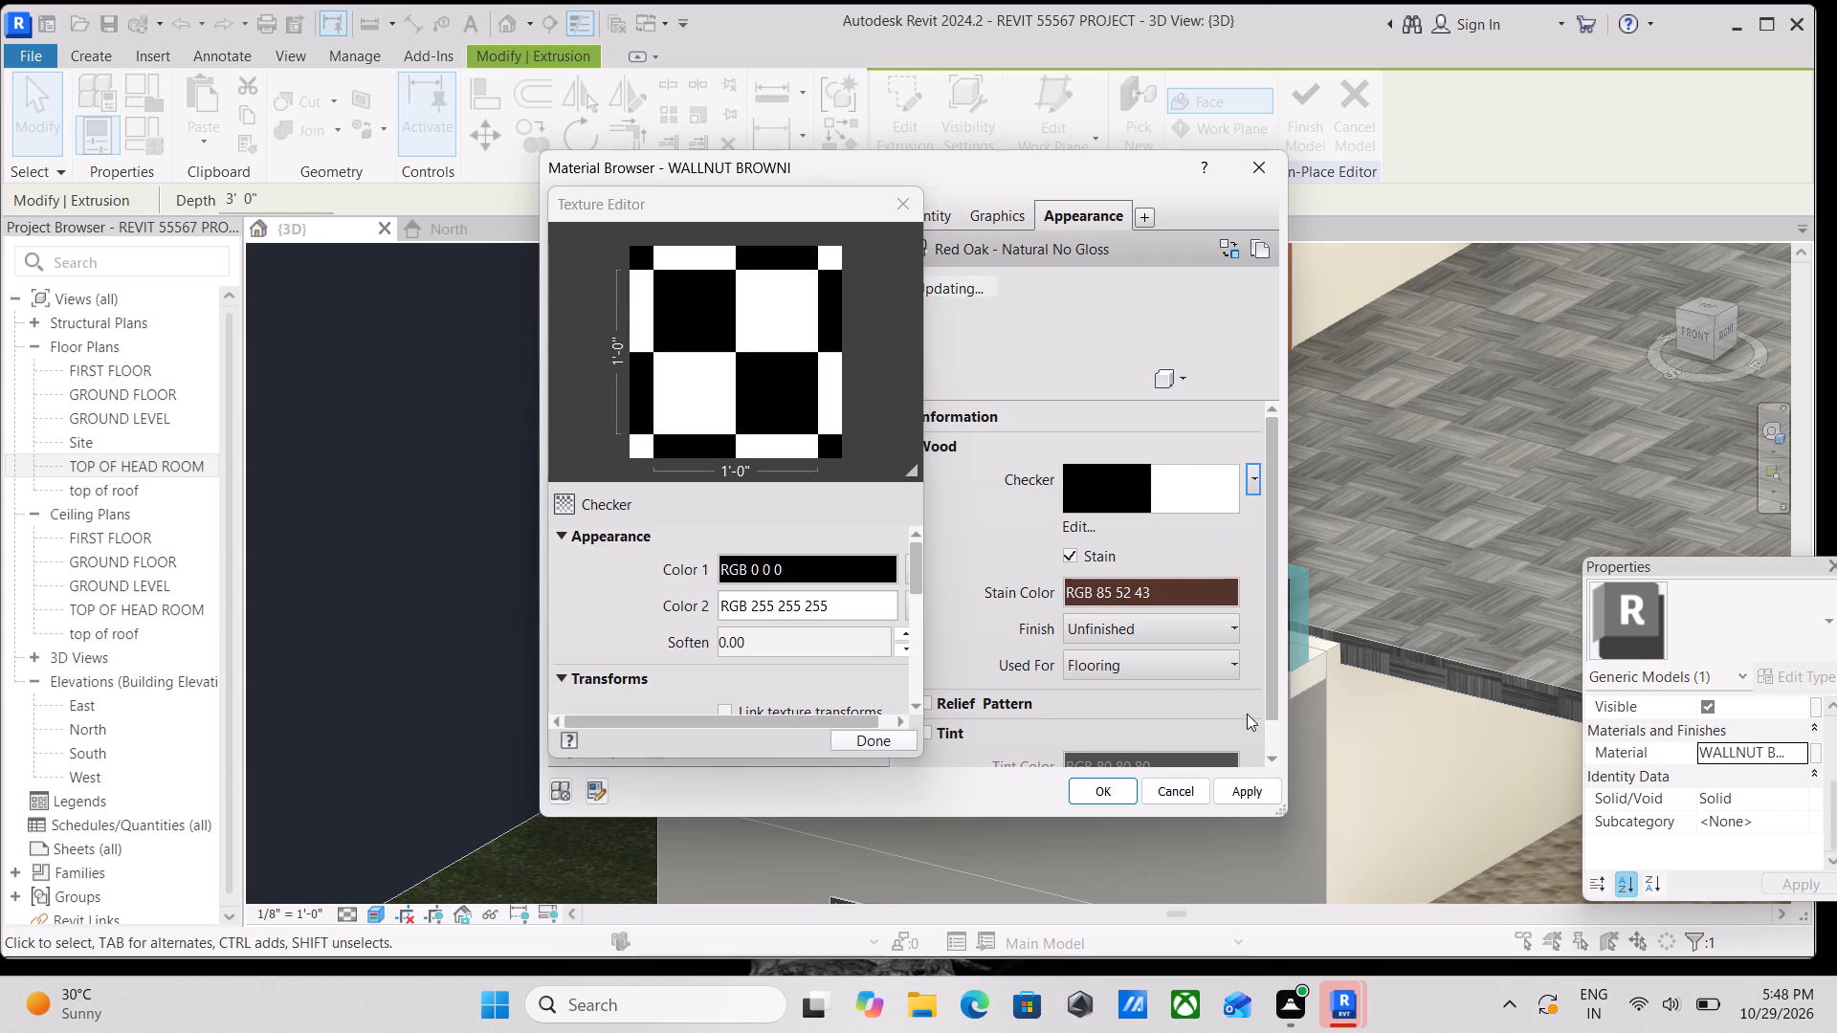
left_click(1243, 788)
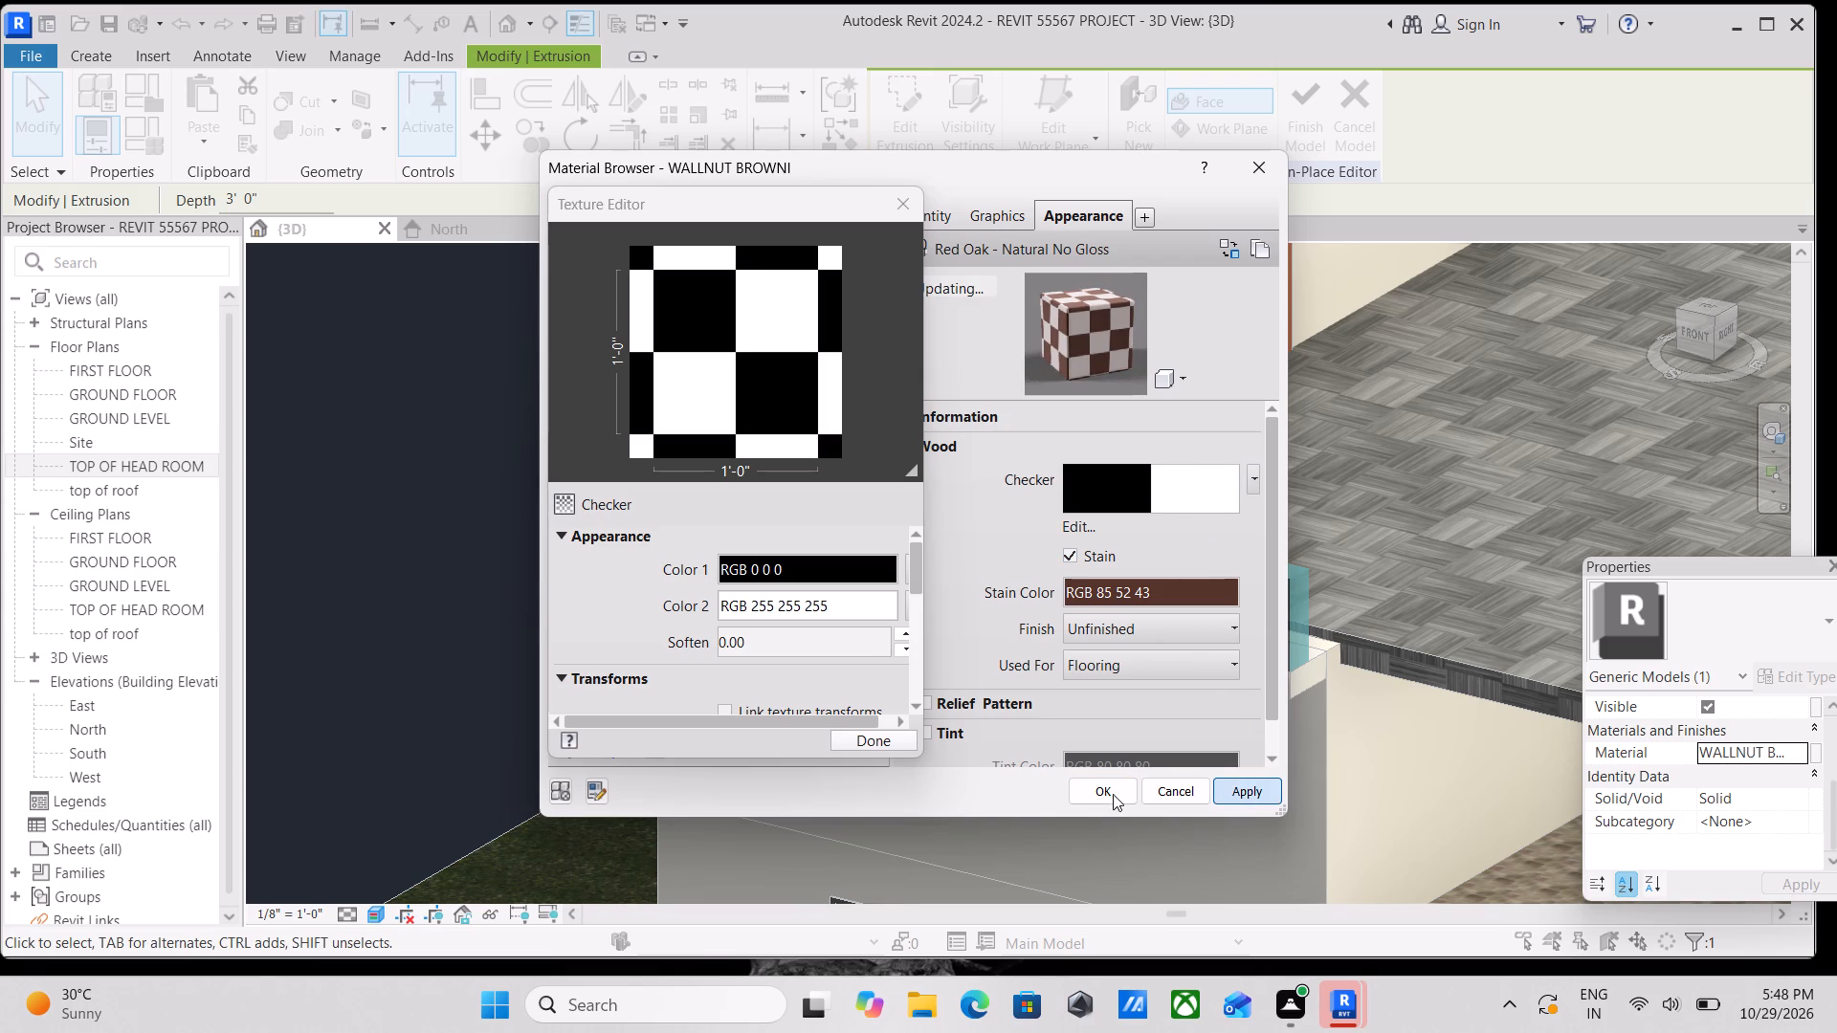
left_click(1109, 792)
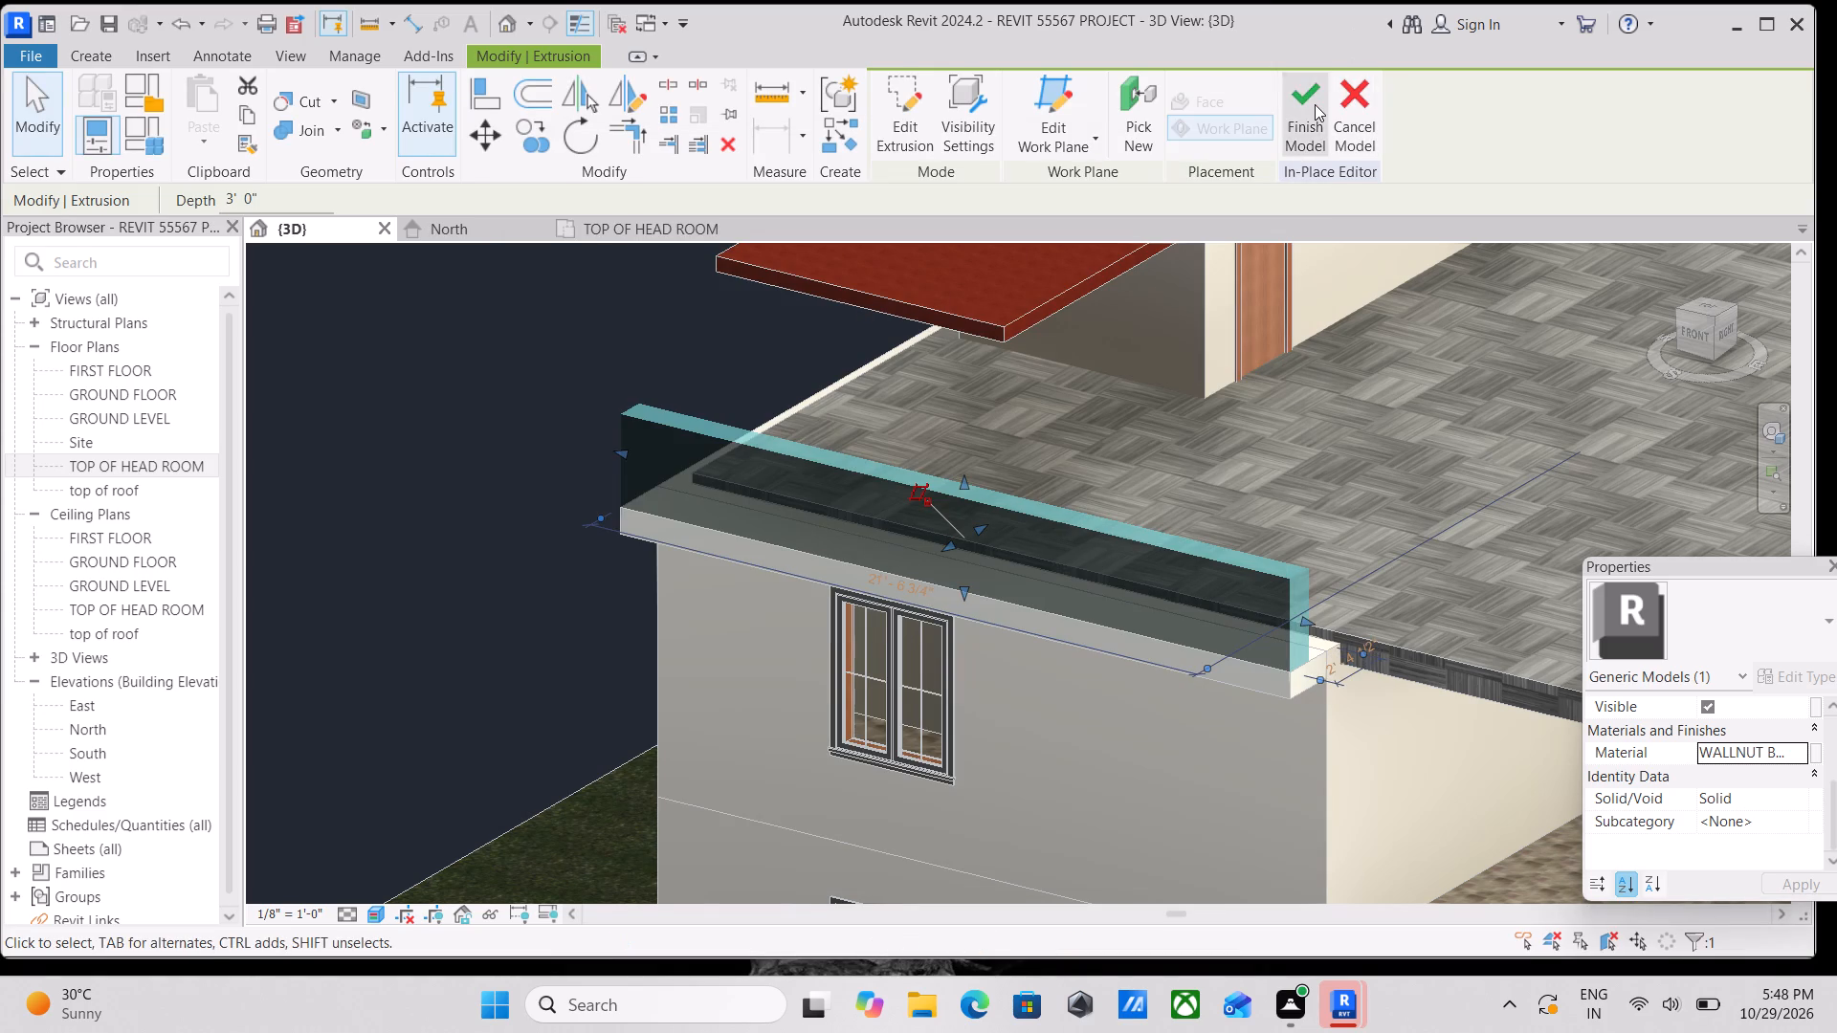
left_click(1315, 104)
scroll(1207, 482, "up", 1)
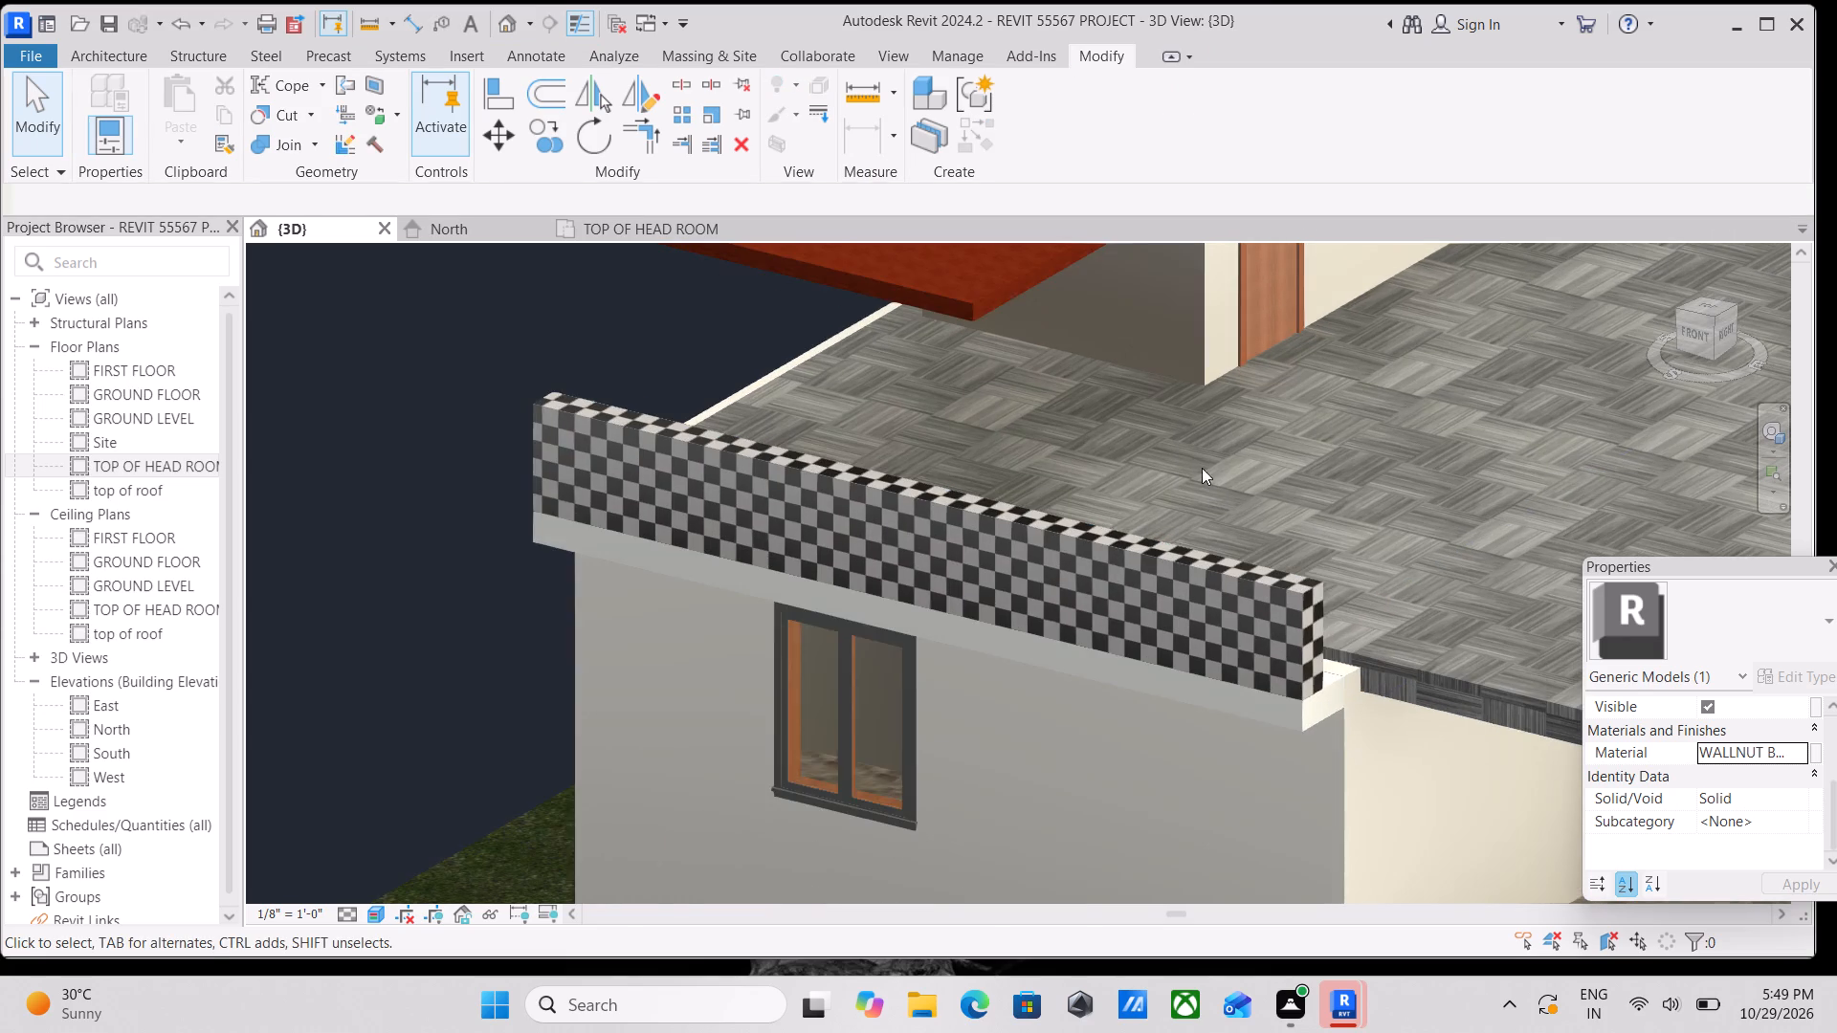
scroll(1200, 449, "up", 3)
key("Escape")
scroll(1204, 443, "down", 2)
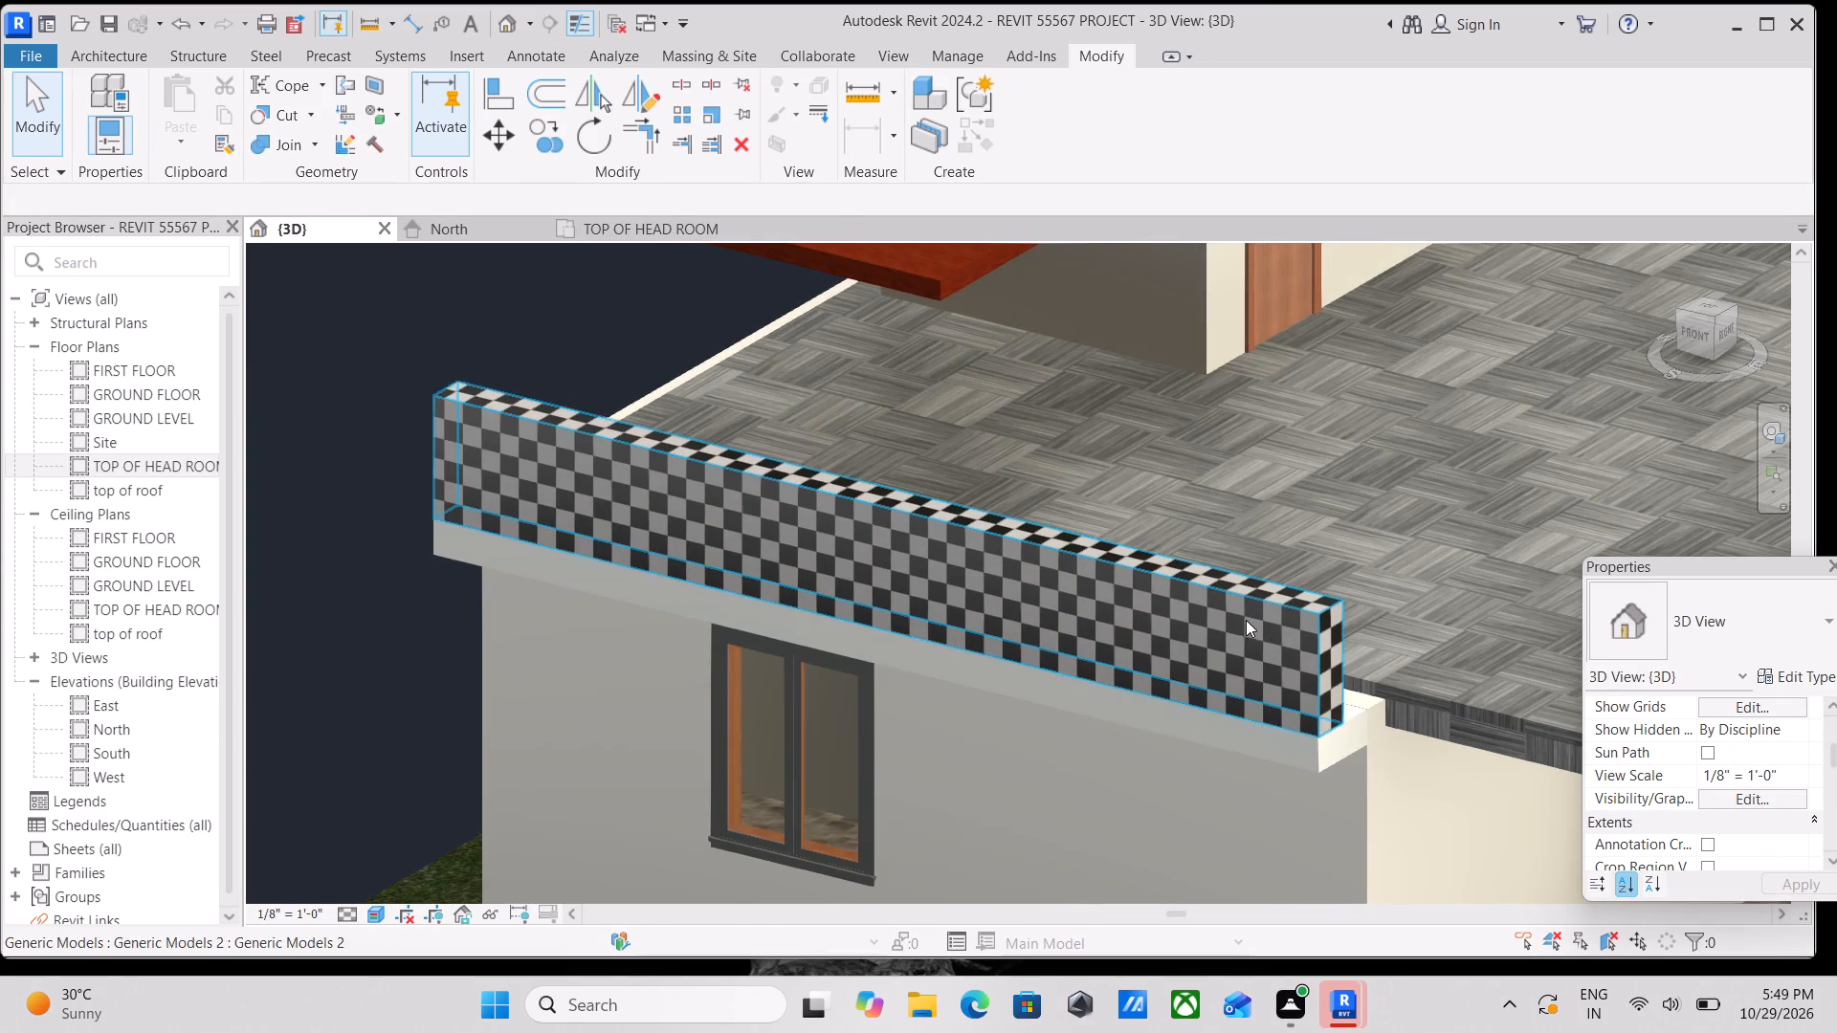
Open the checkered rooftop band for in-place editing and bring up the WALLNUT BROWNI material of its 3-foot extrusion.
left_click(1305, 621)
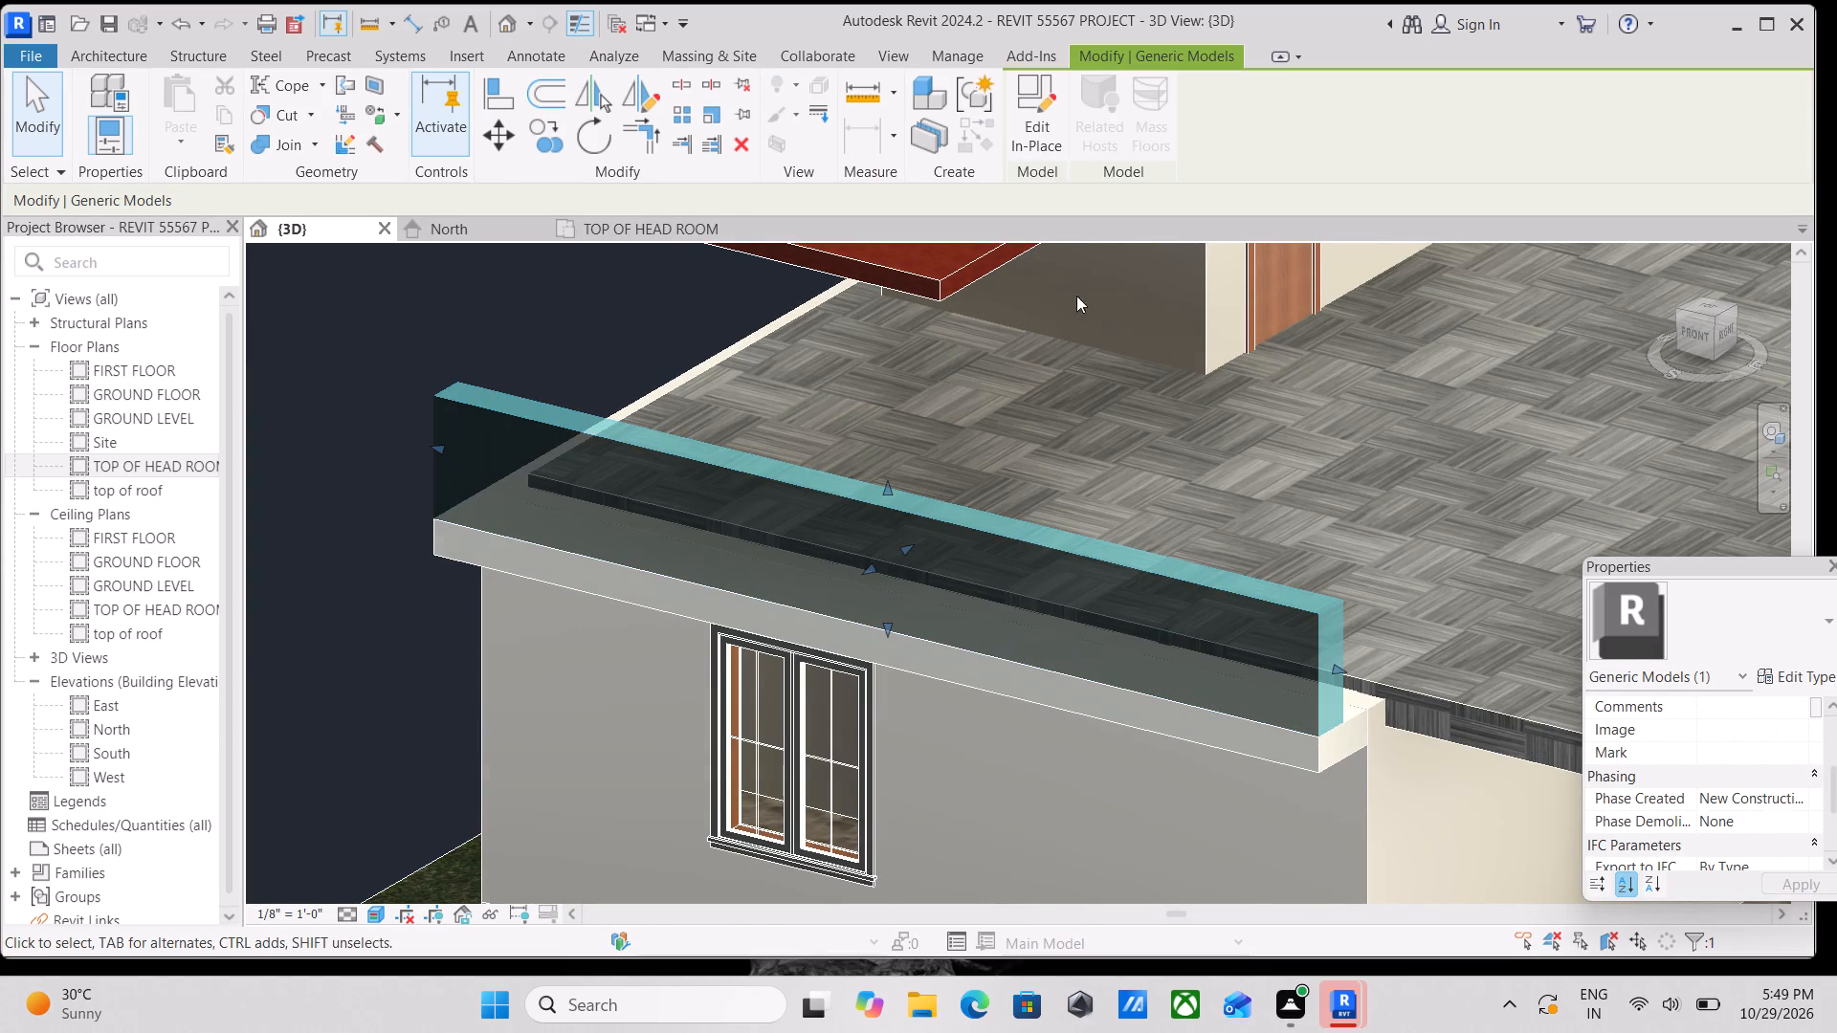
left_click(1063, 123)
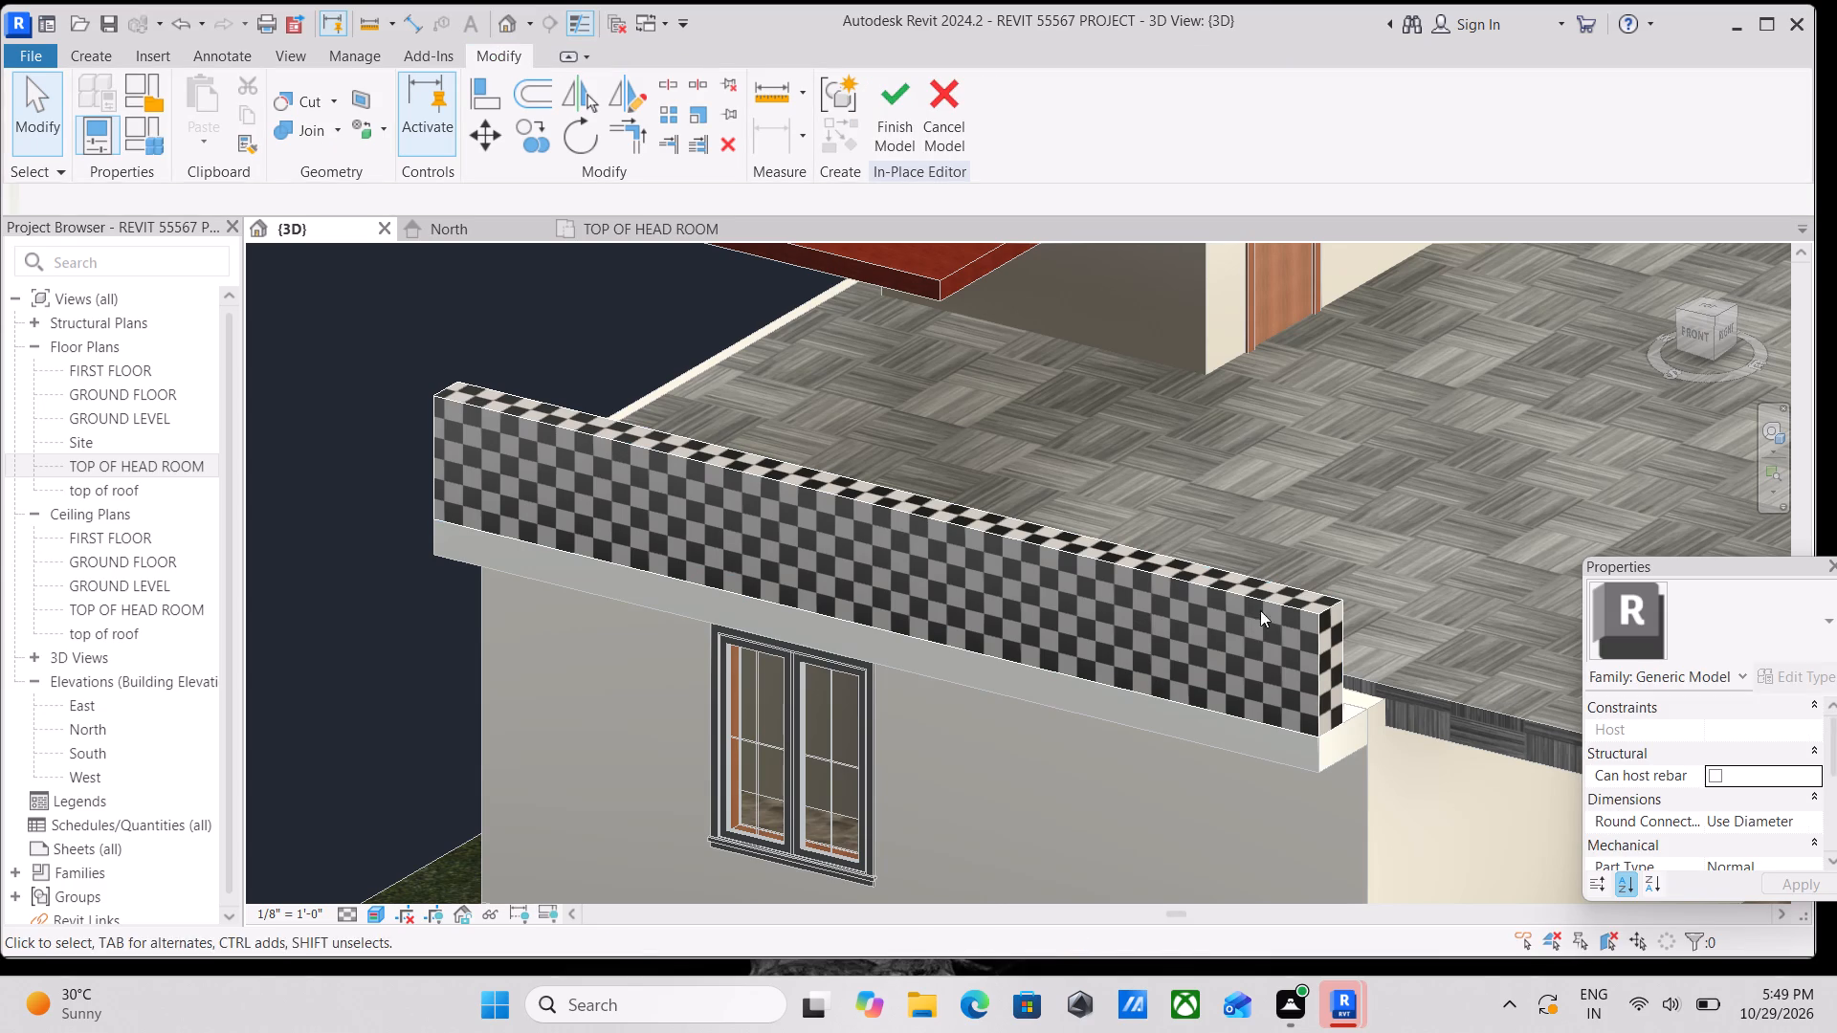
left_click(1281, 603)
scroll(1692, 756, "down", 1)
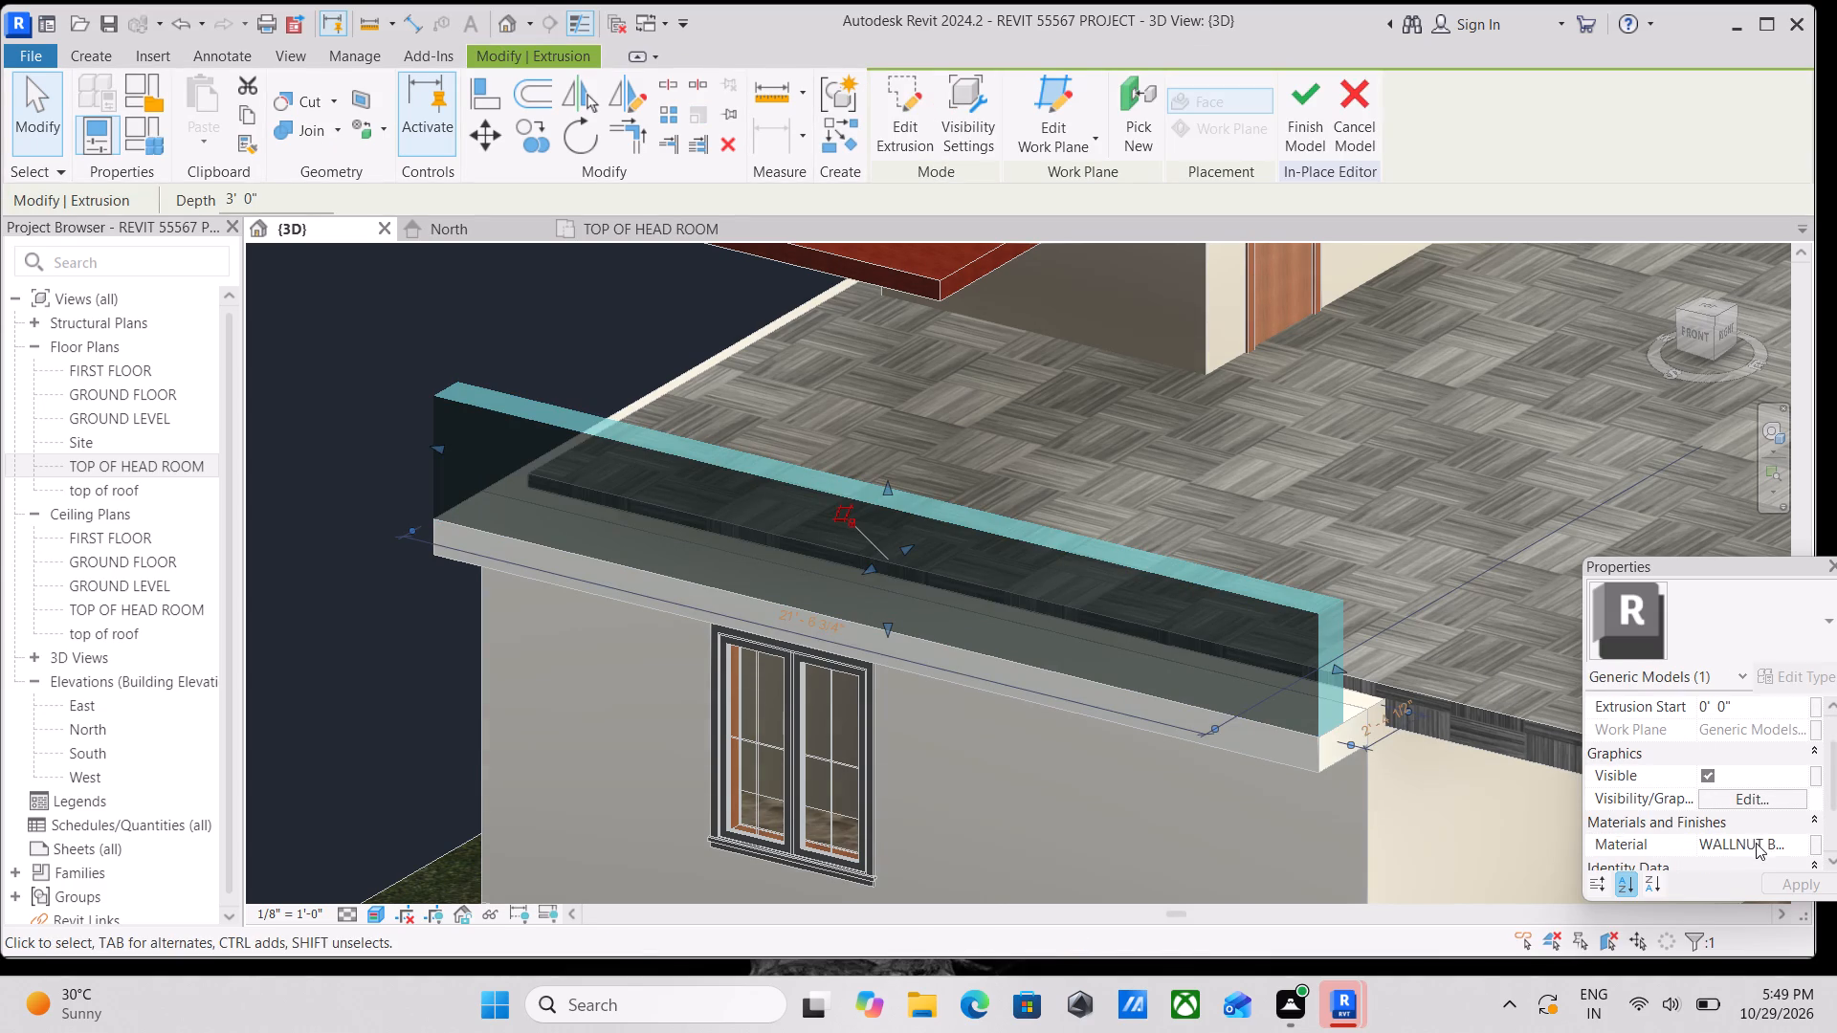
left_click(1782, 841)
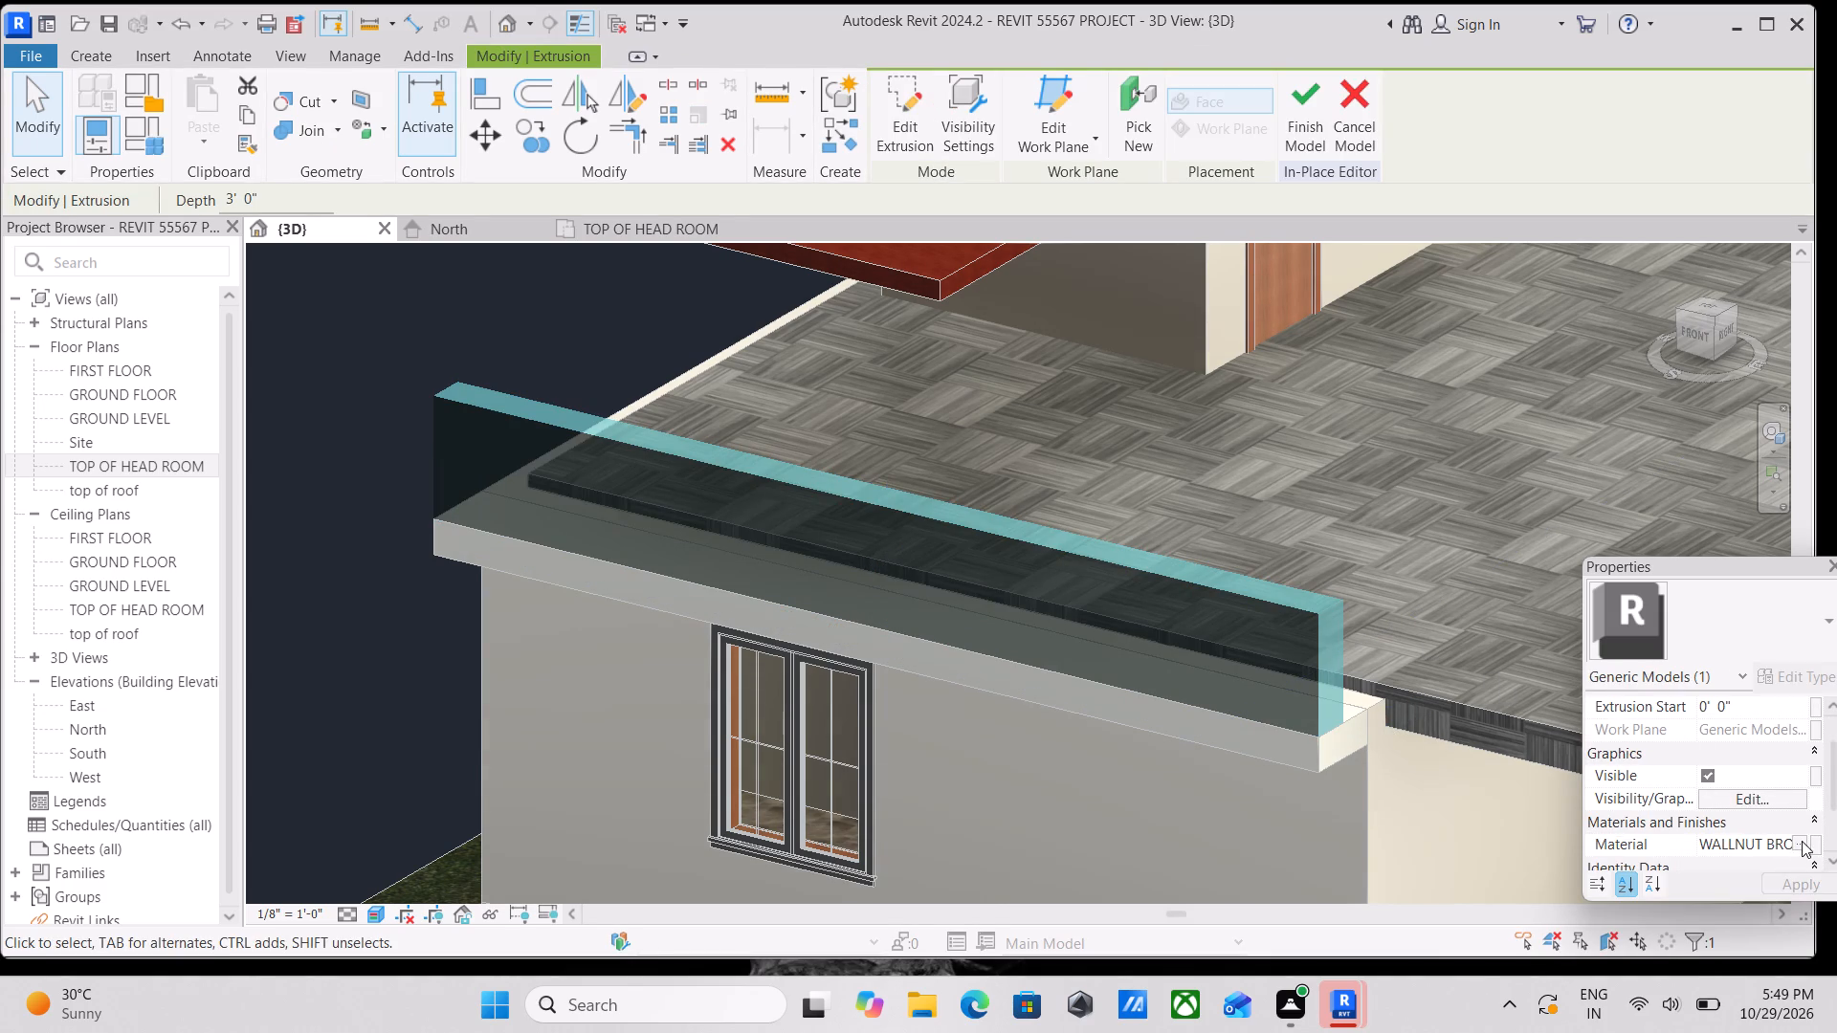
left_click(1804, 842)
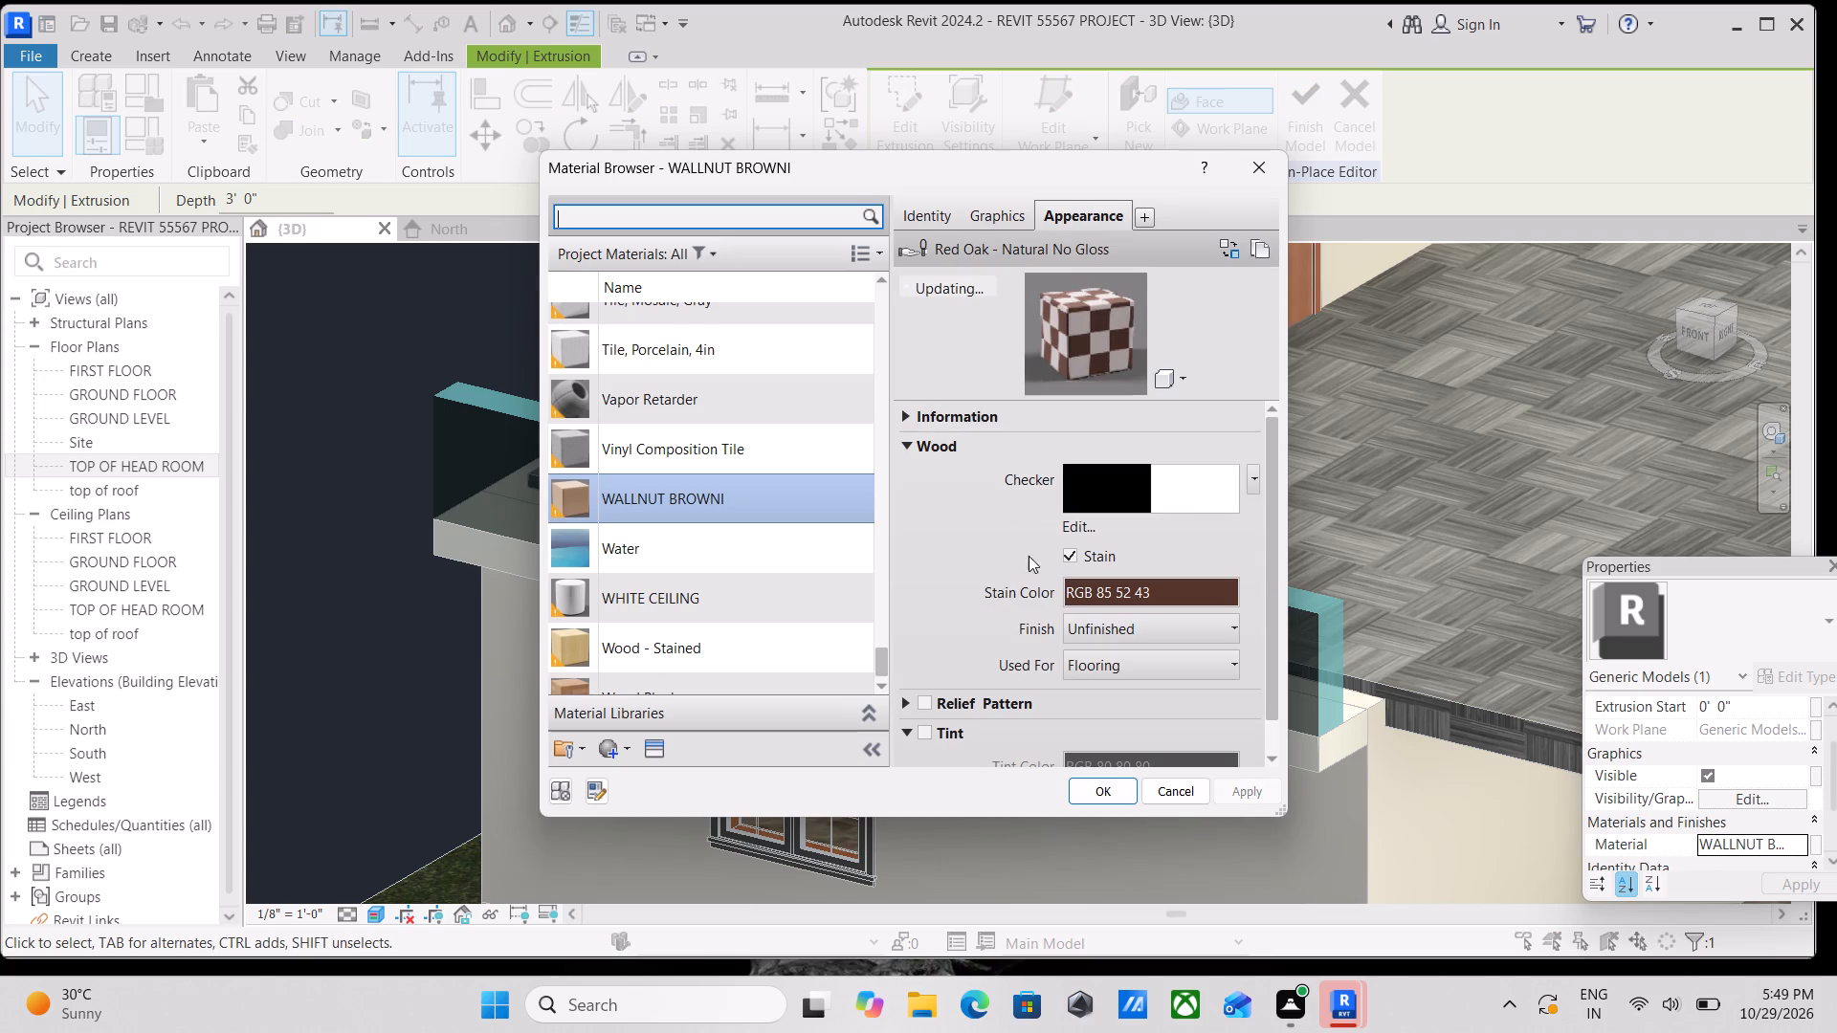
Review the available texture types and the Checker texture's colour and position settings for the WALLNUT BROWNI material.
left_click(1257, 482)
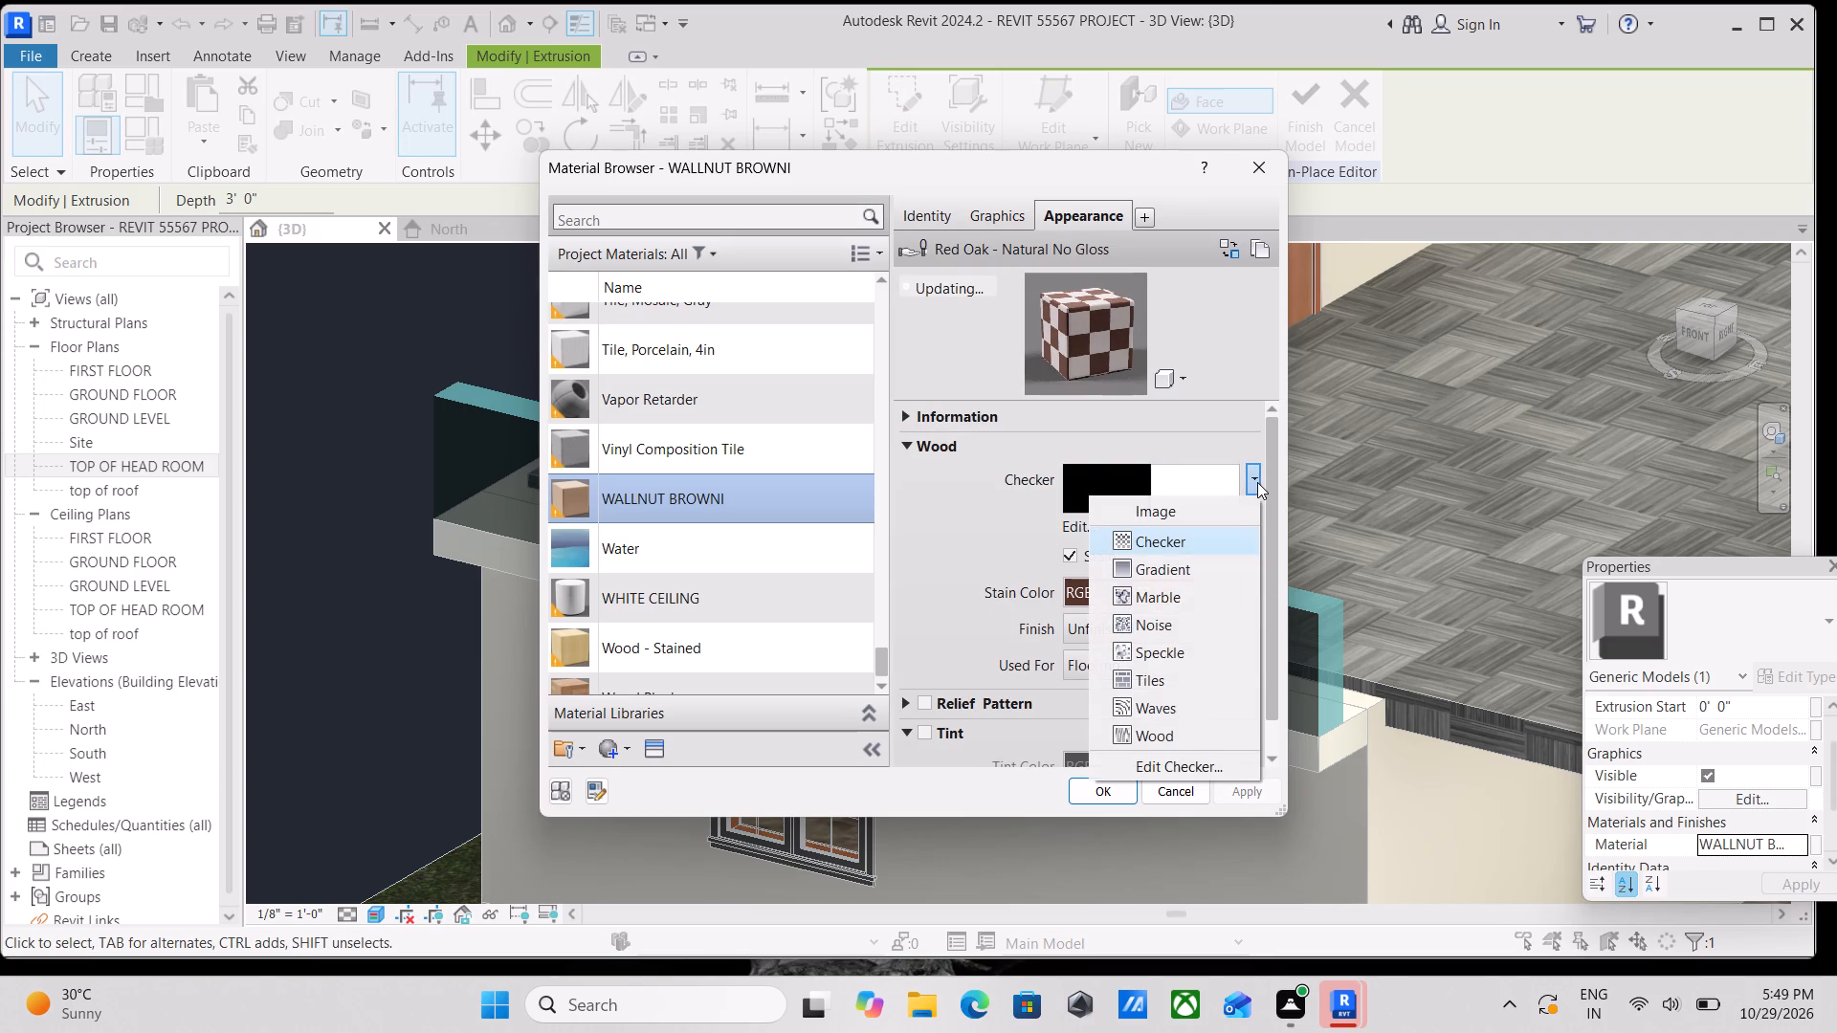
scroll(1250, 662, "down", 4)
scroll(1202, 732, "up", 2)
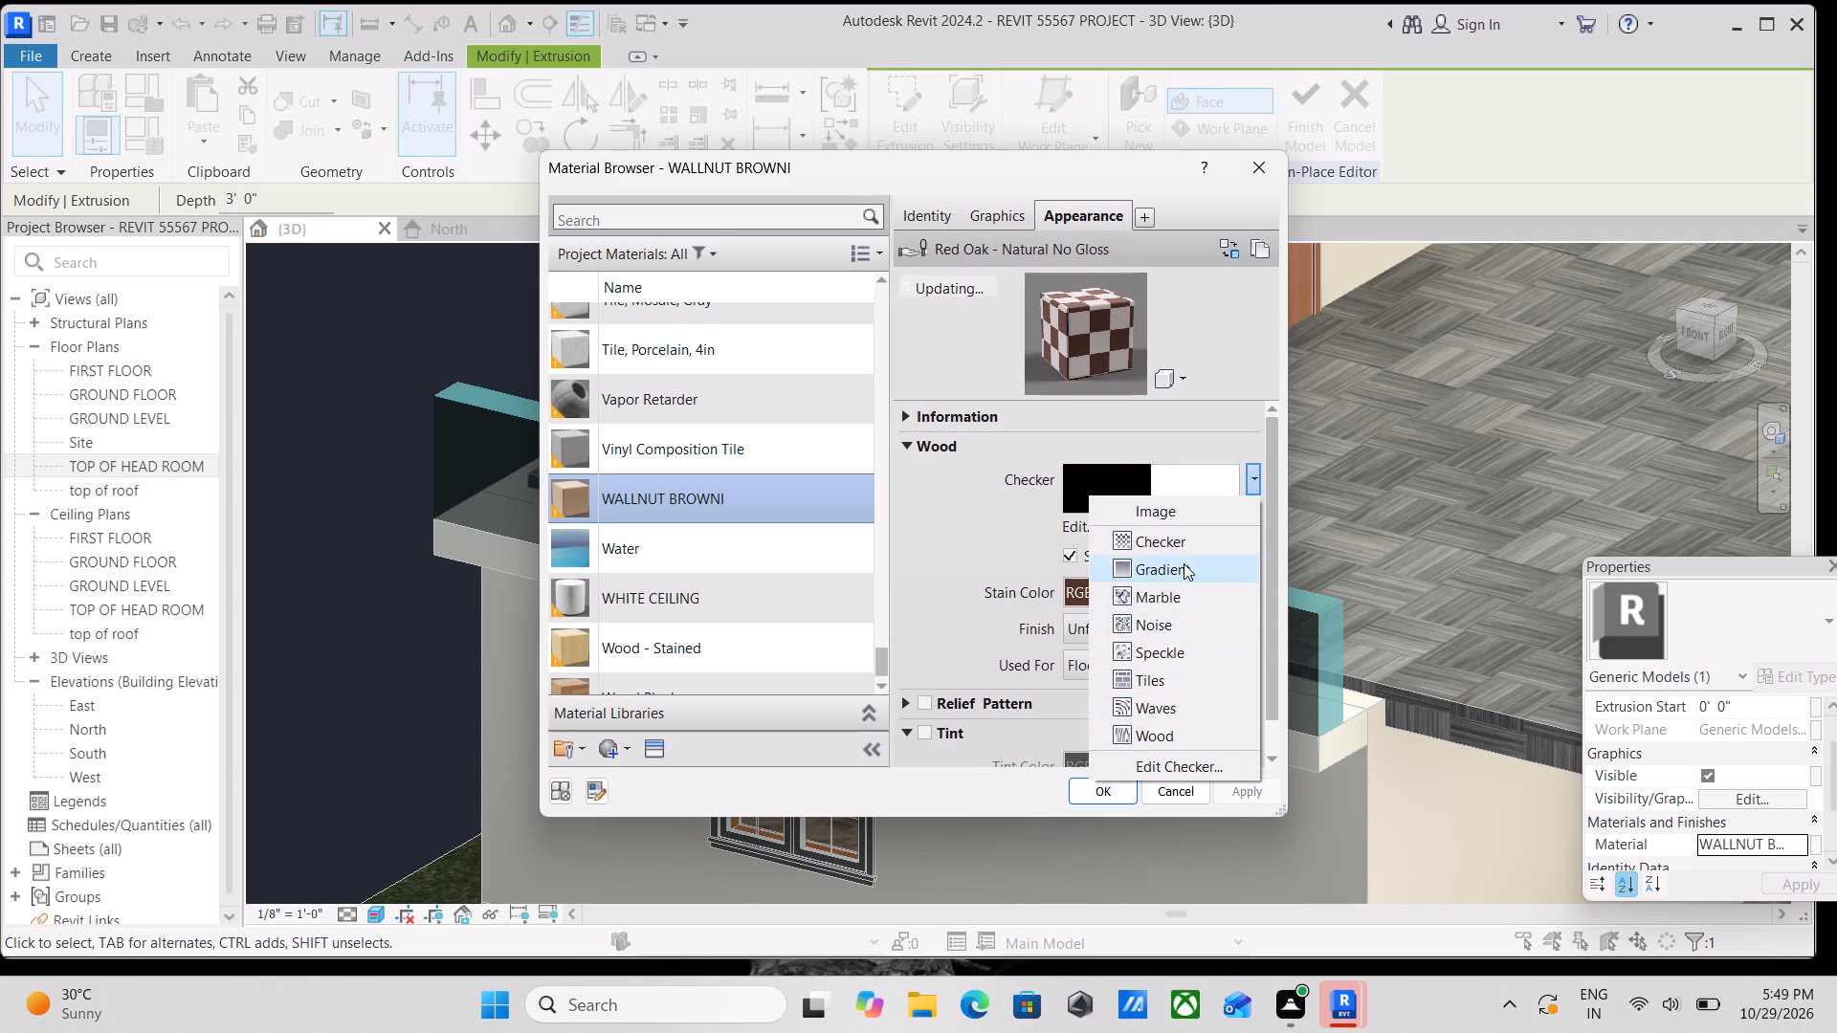
scroll(1184, 563, "up", 3)
scroll(1184, 564, "down", 1)
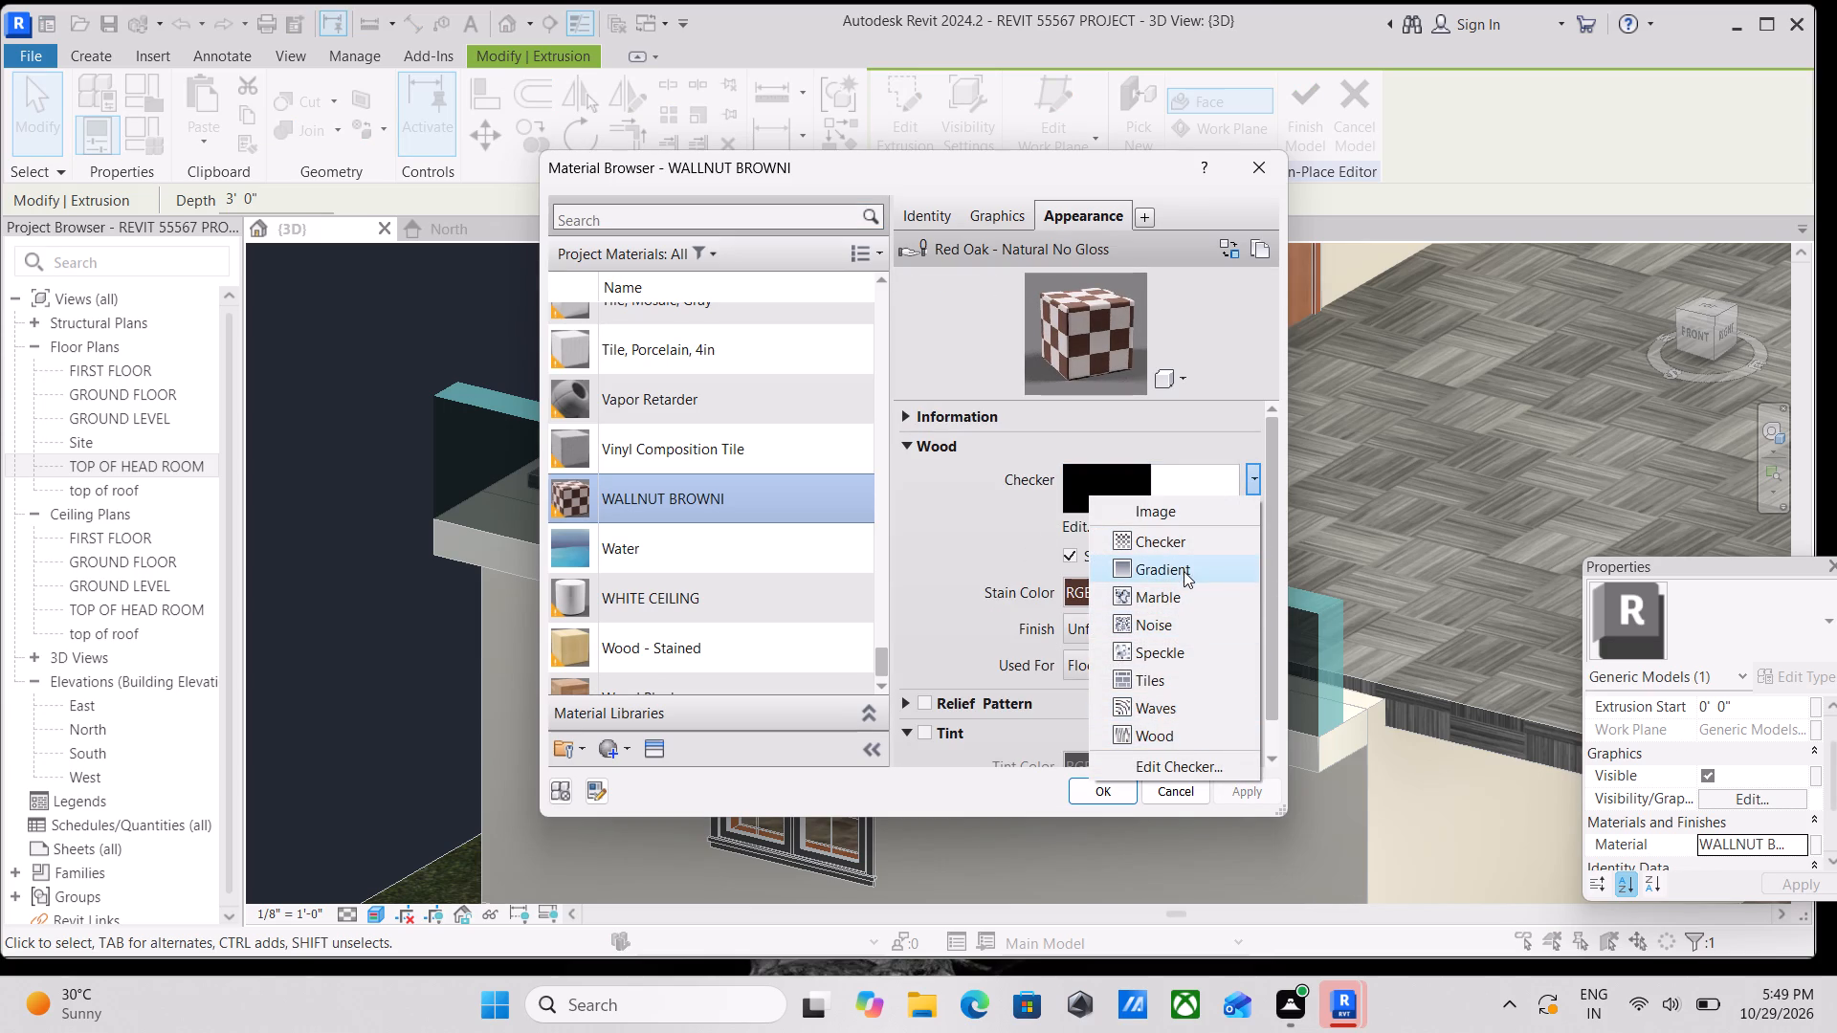
scroll(1189, 694, "down", 2)
left_click(1203, 758)
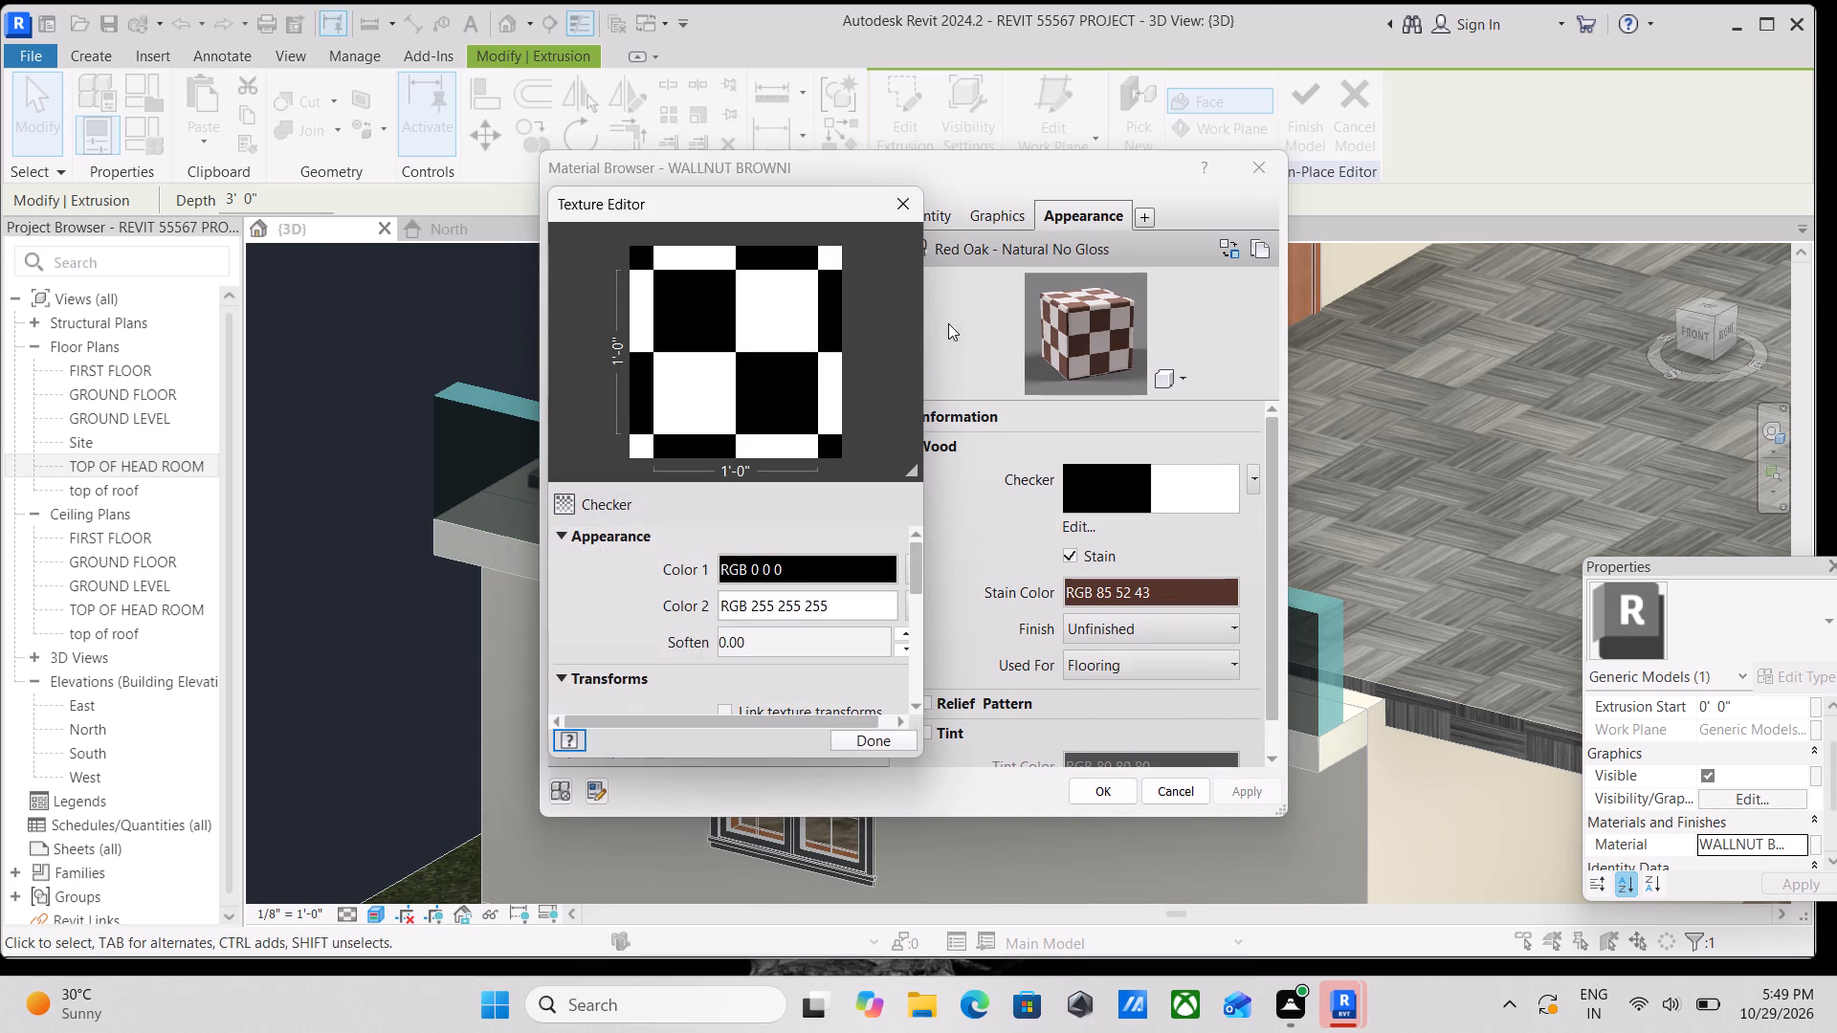
left_click(906, 195)
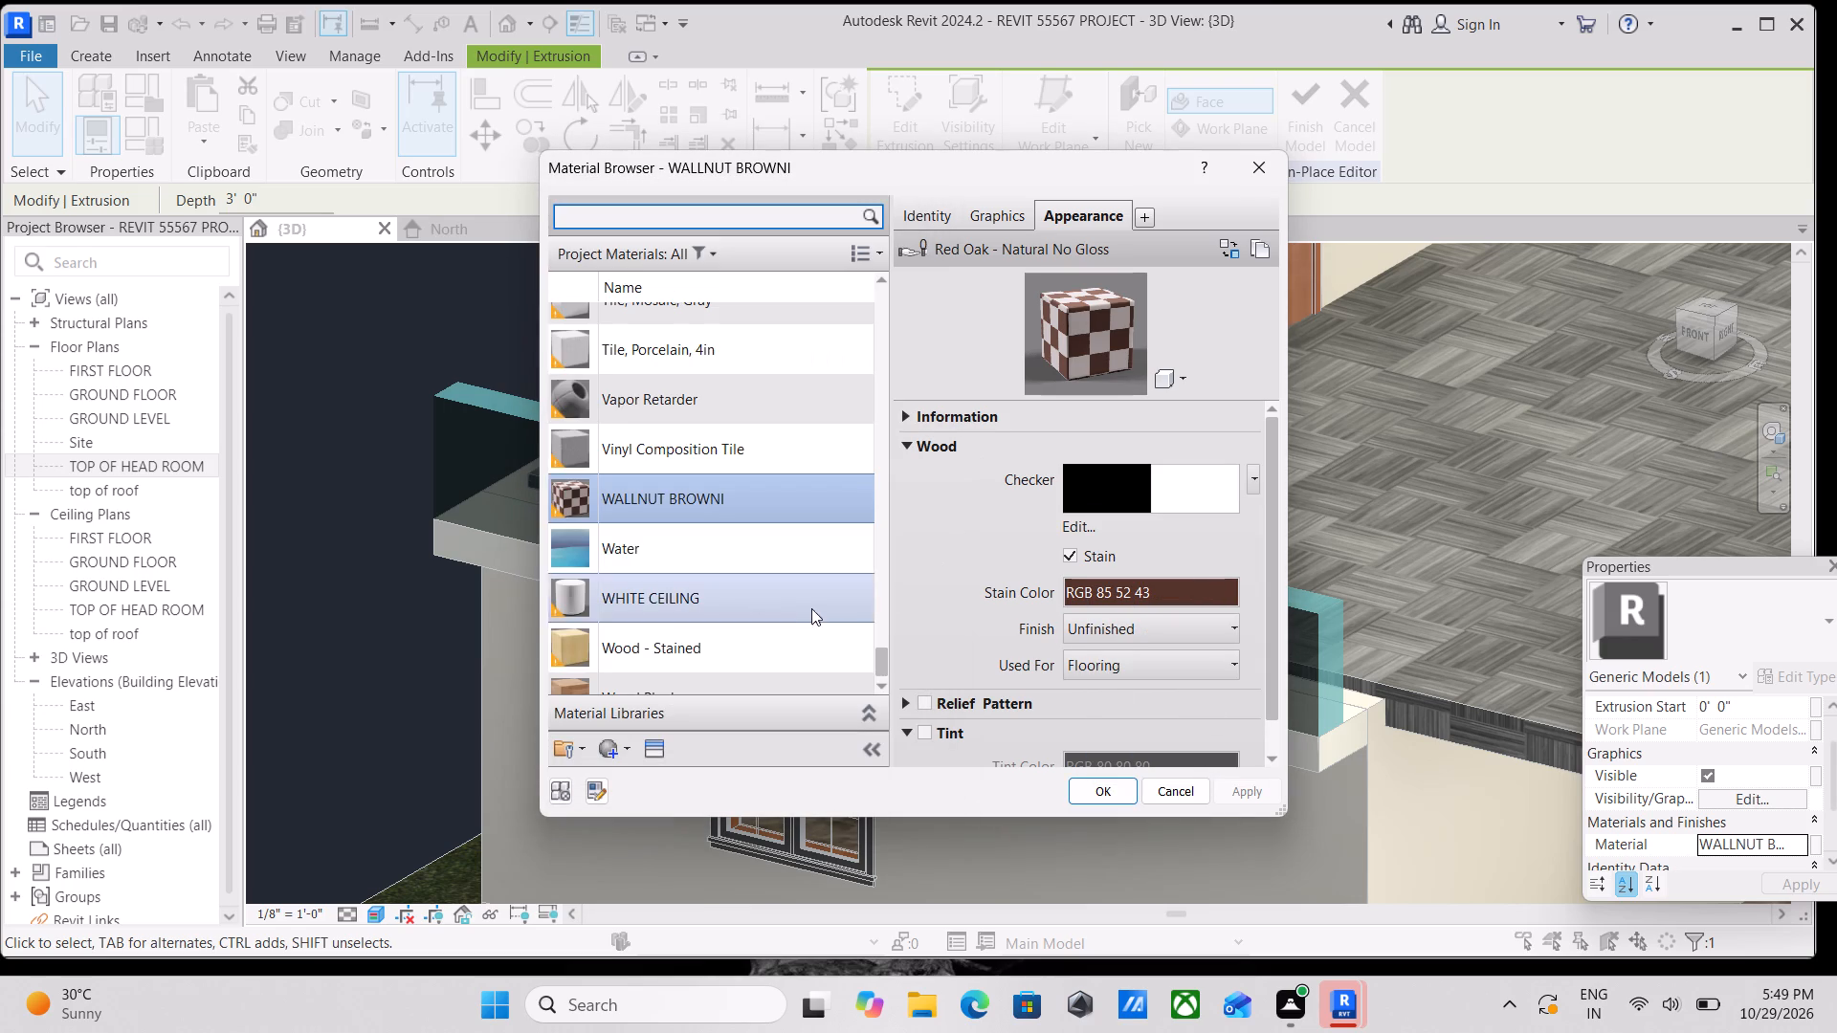
left_click(675, 502)
right_click(675, 502)
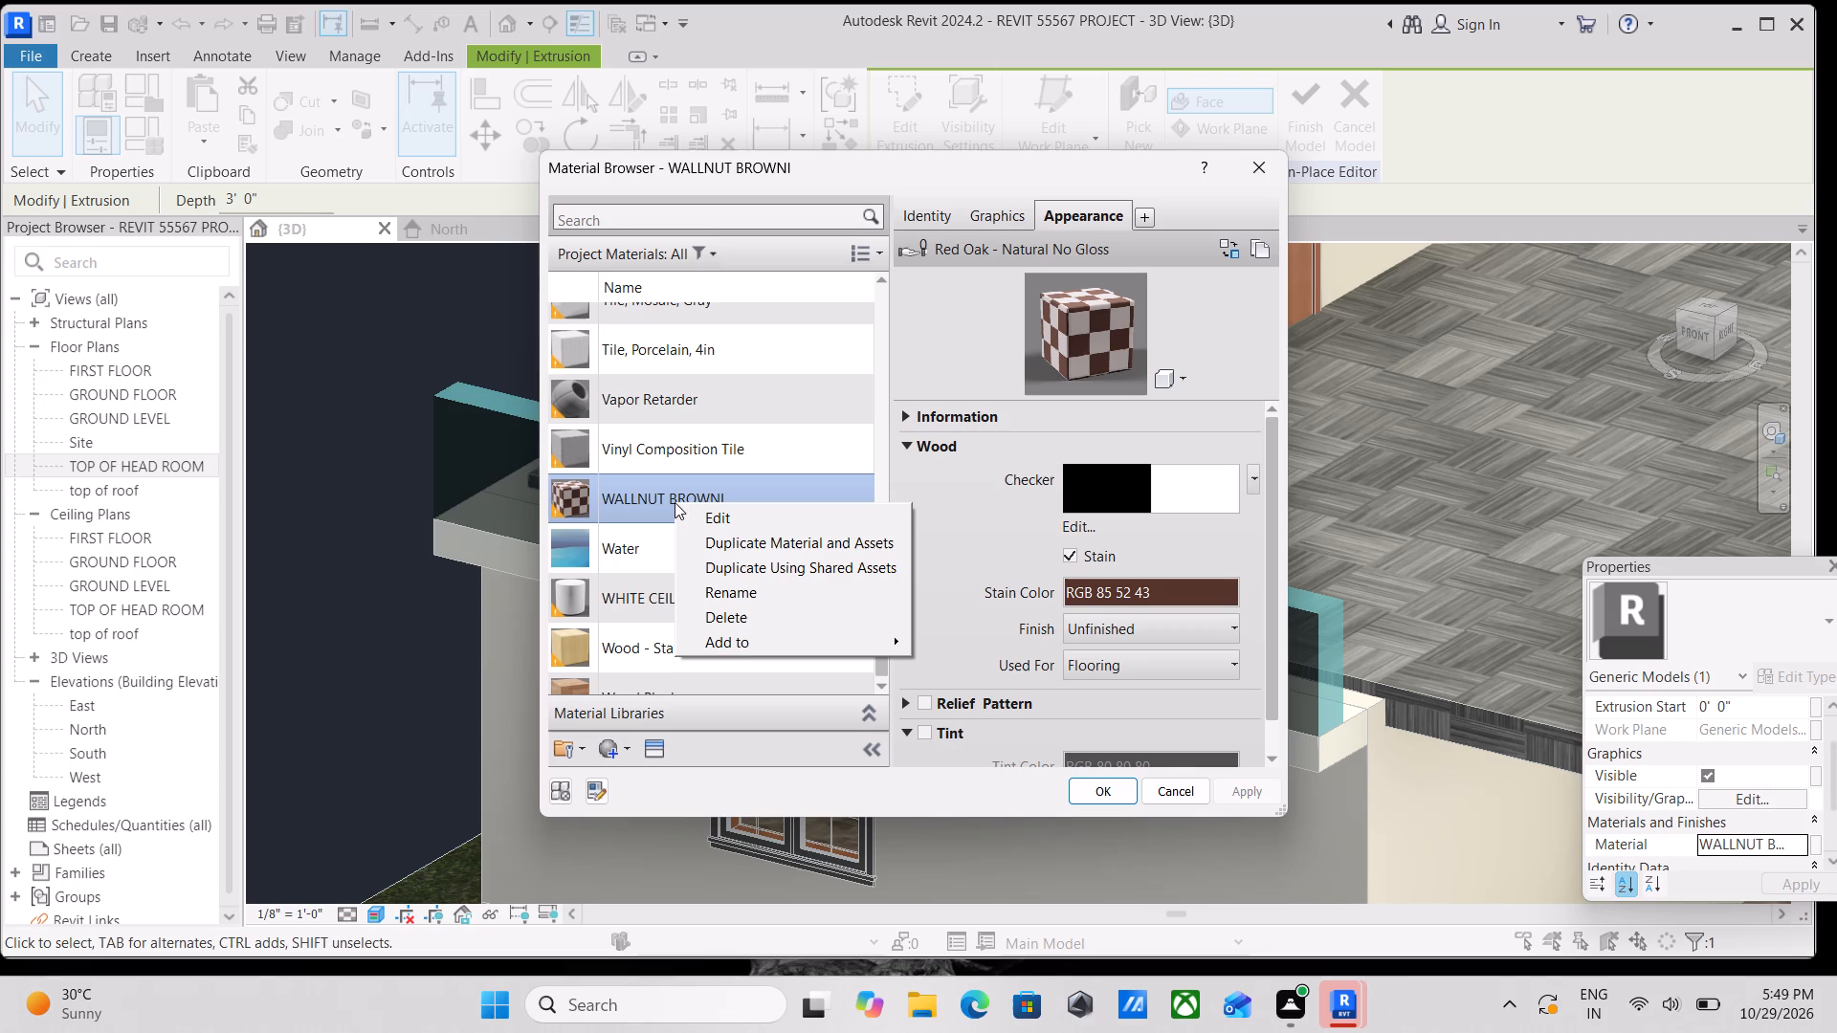
key("Escape")
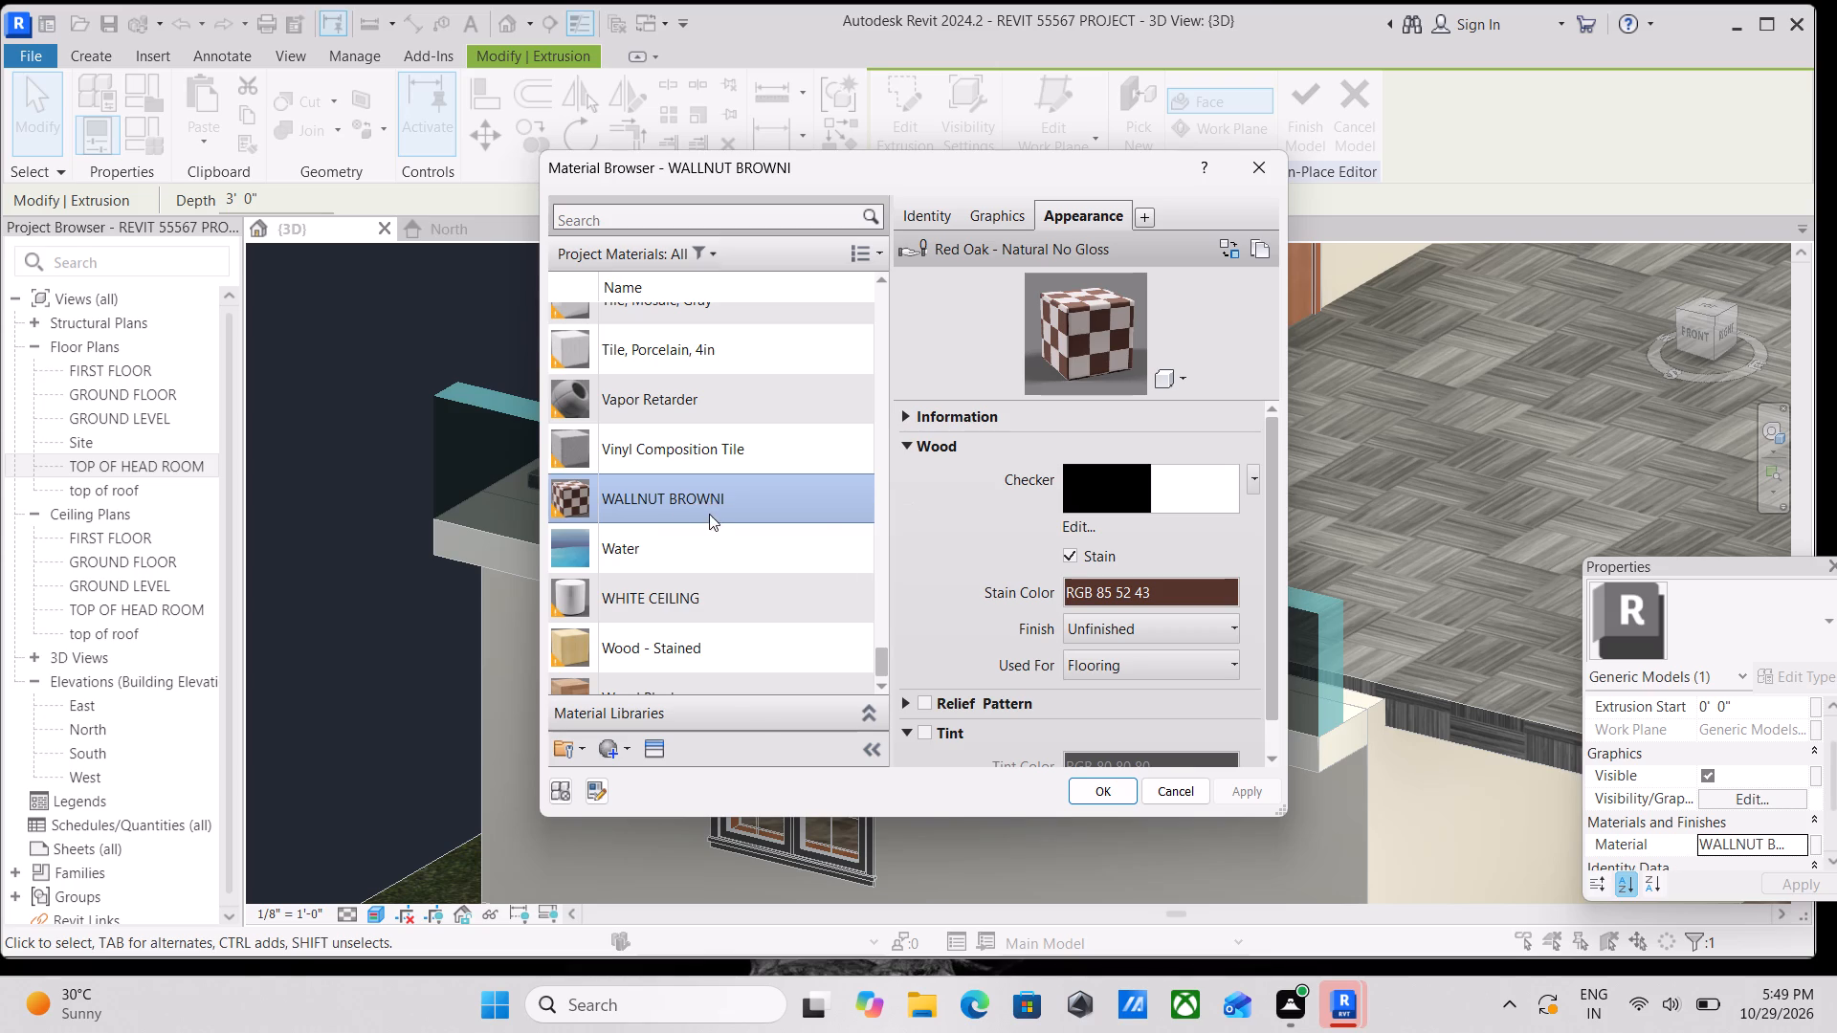
left_click(1151, 488)
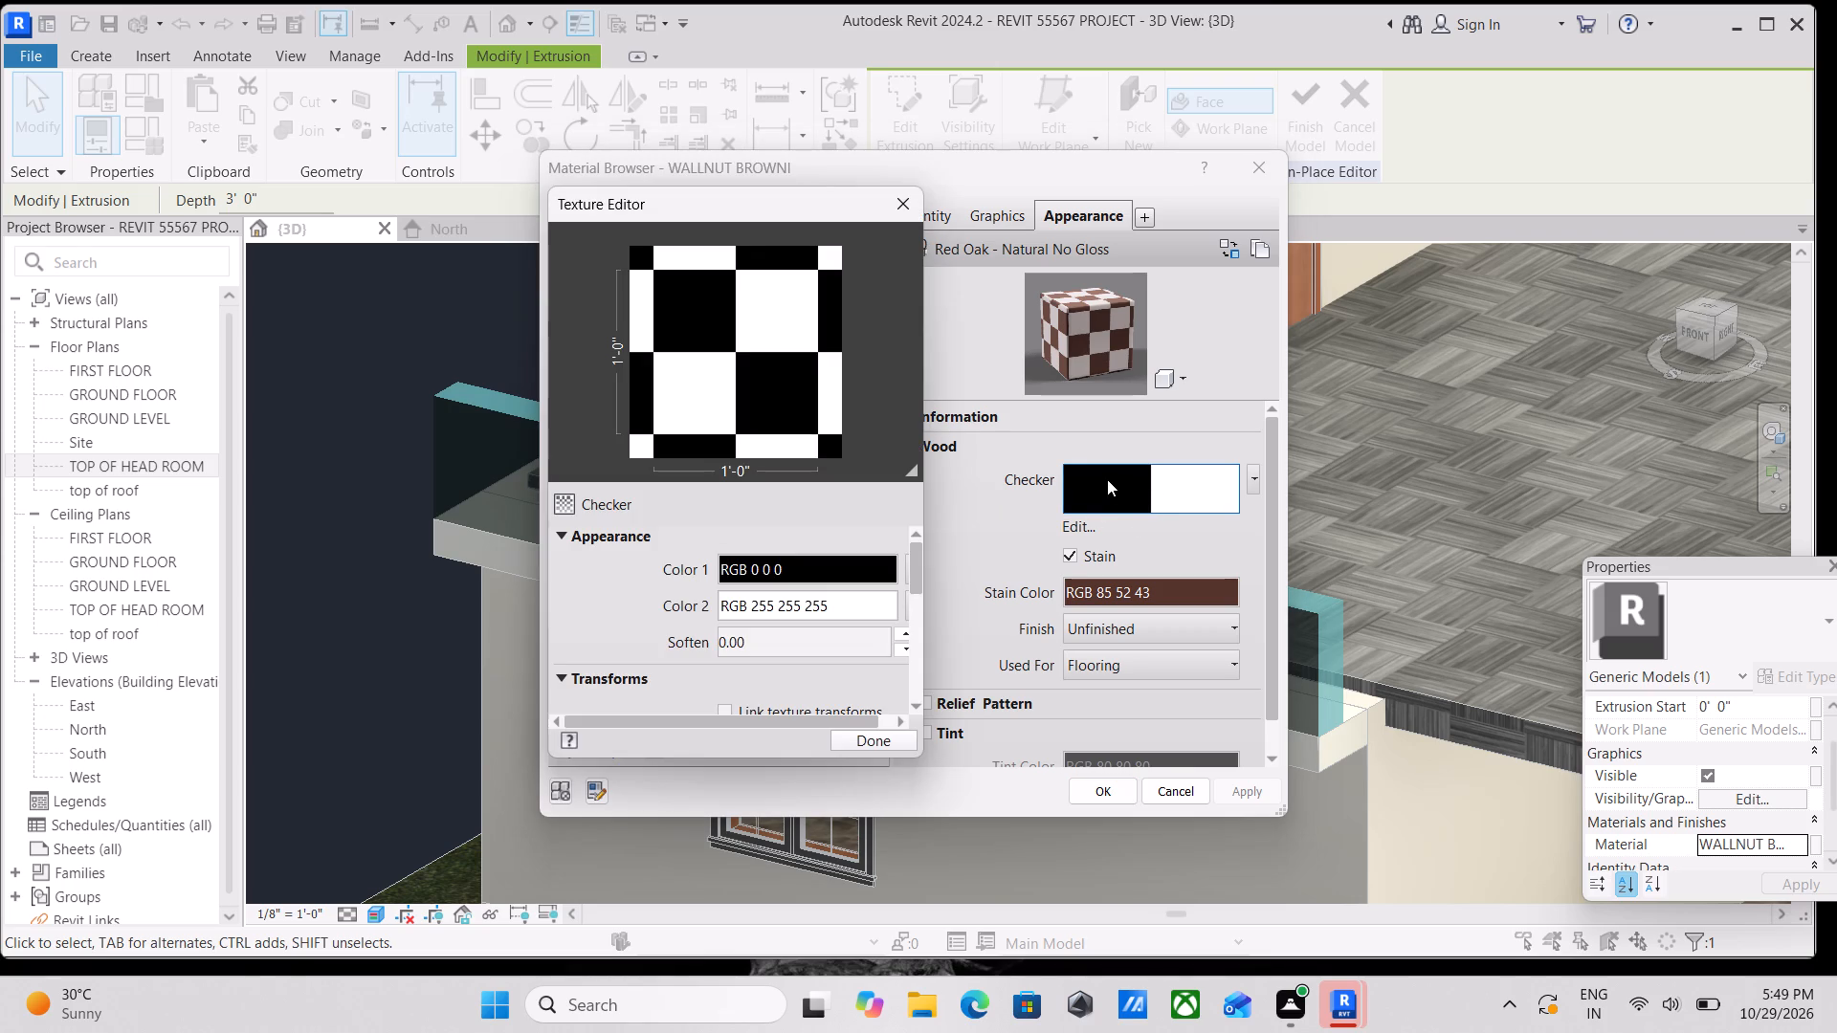
scroll(761, 684, "down", 3)
scroll(763, 678, "up", 3)
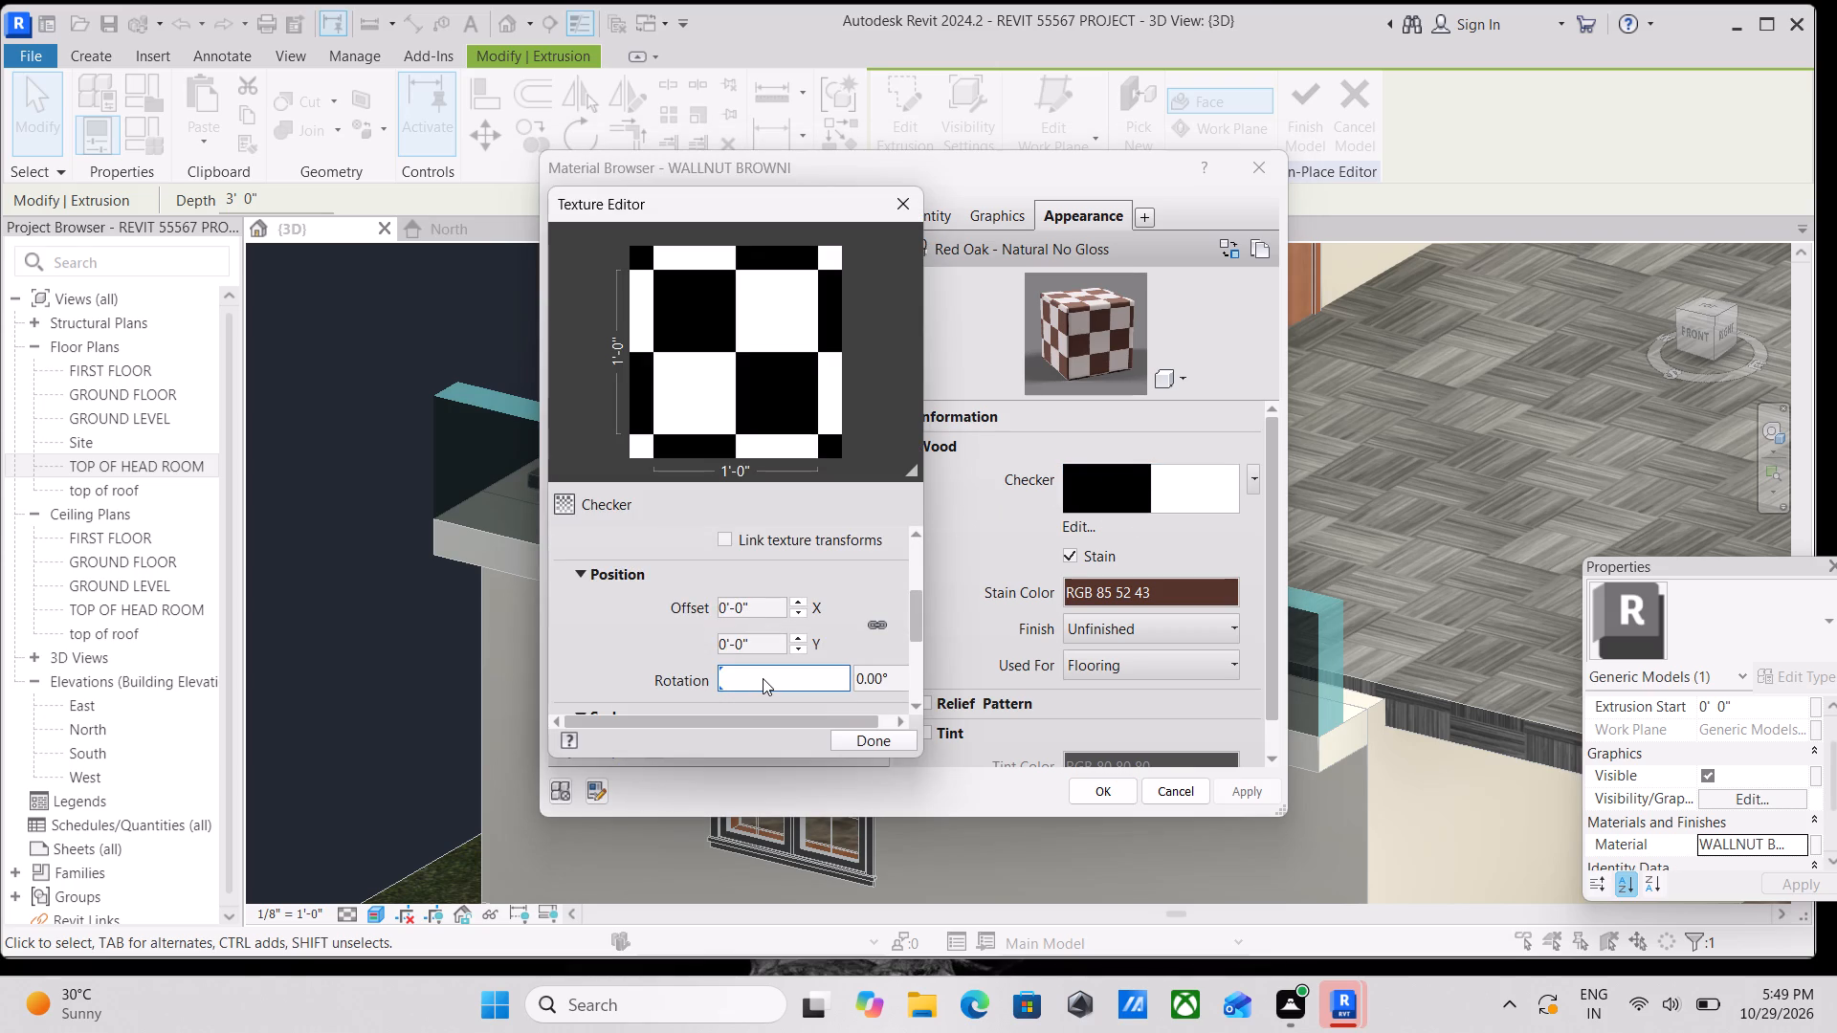
scroll(764, 676, "up", 2)
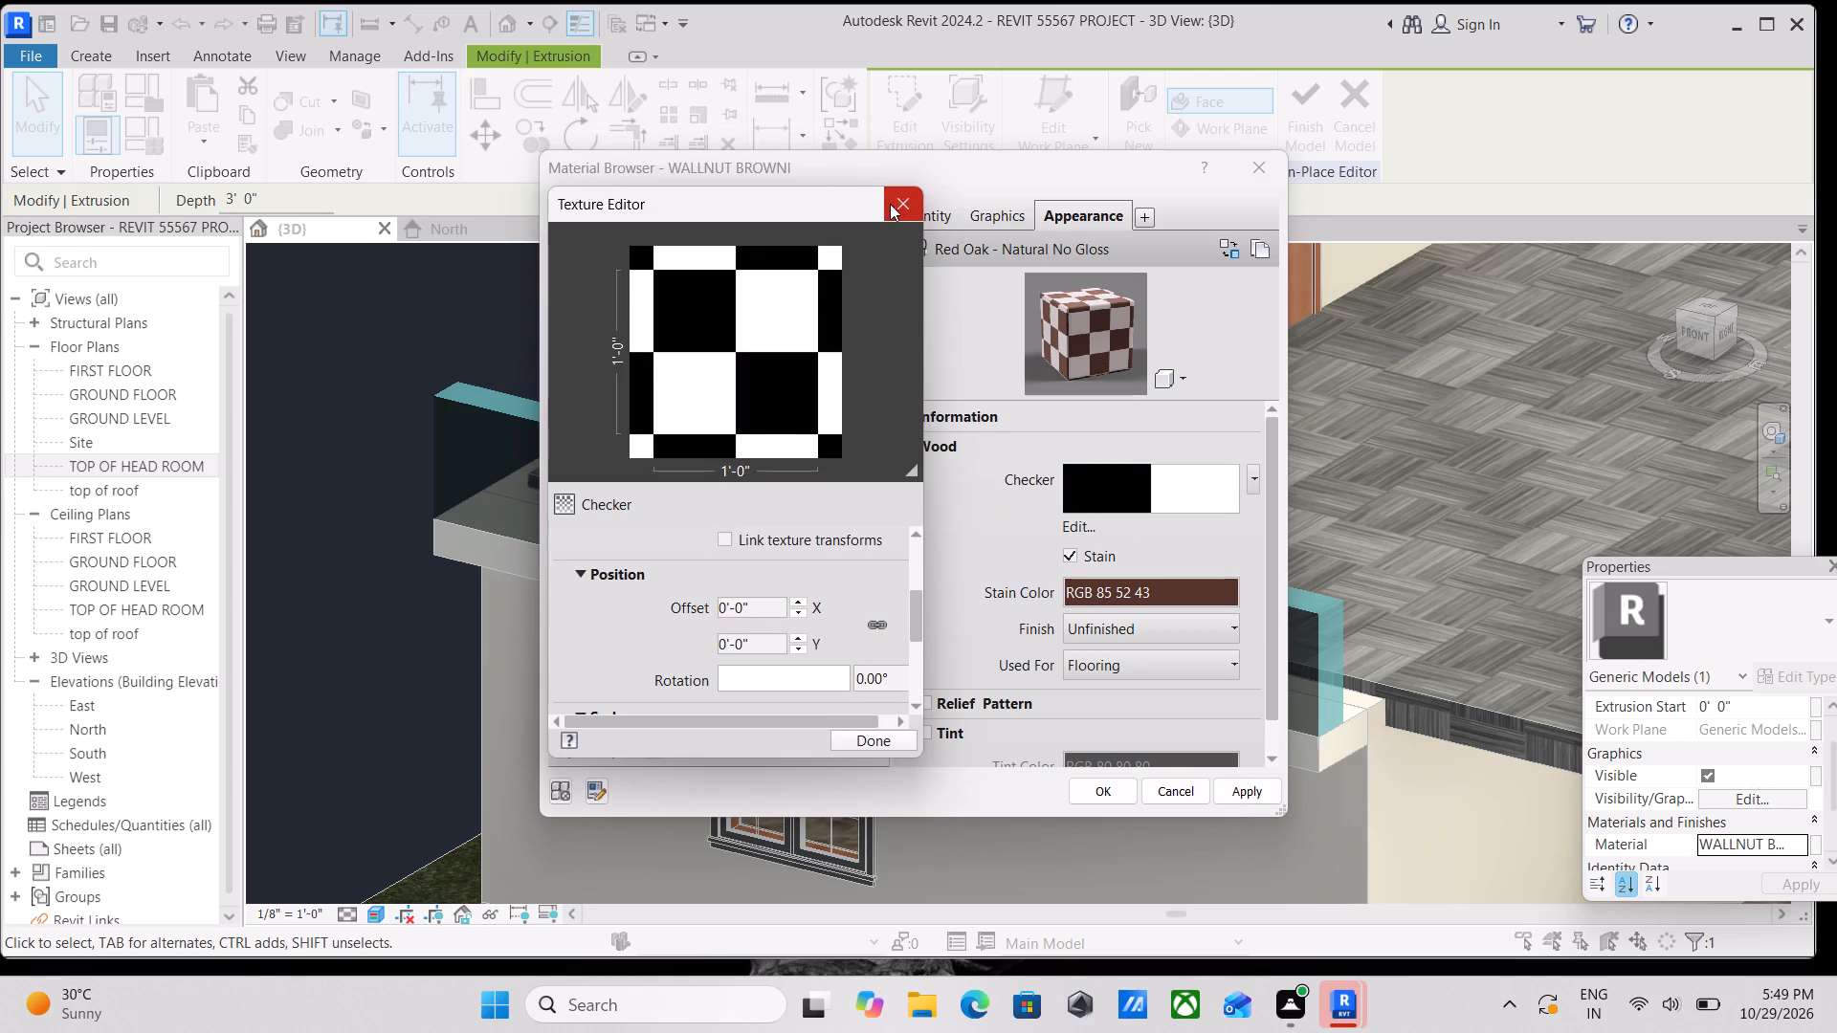
left_click(893, 204)
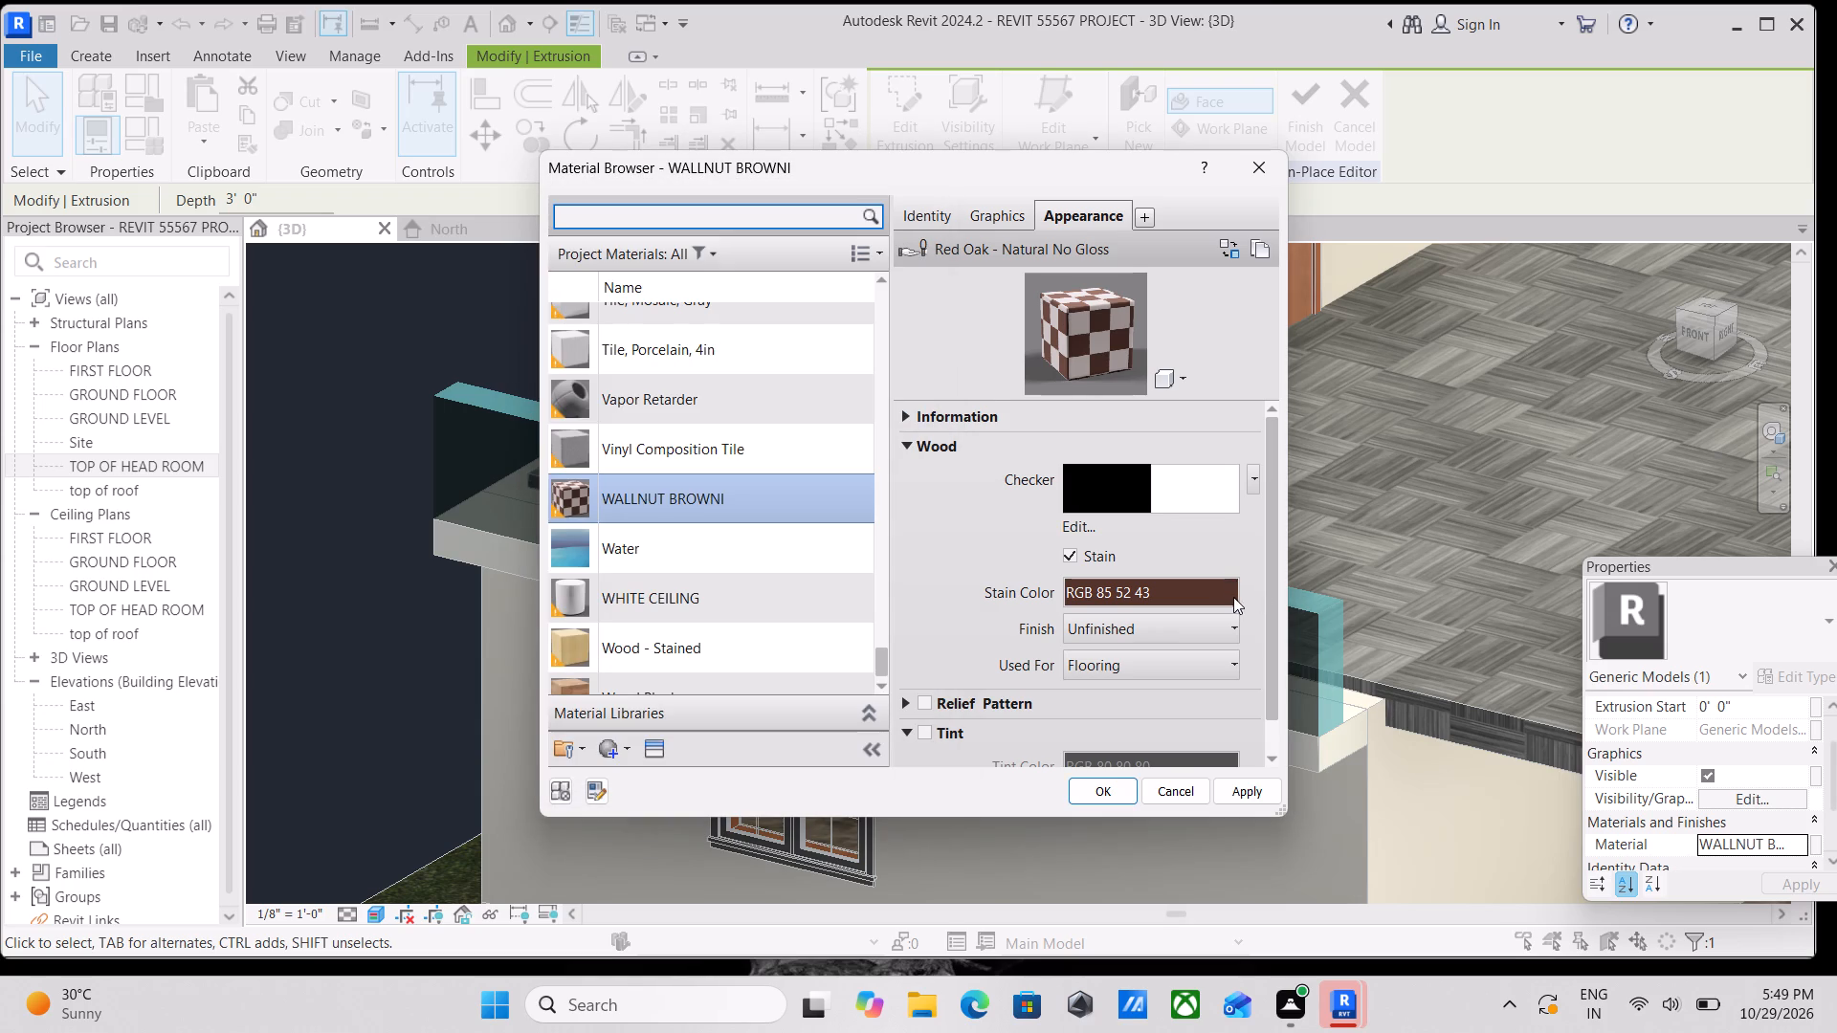
Replace the WALLNUT BROWNI material's Checker texture with a Gradient, apply it and finish the in-place model.
left_click(1246, 477)
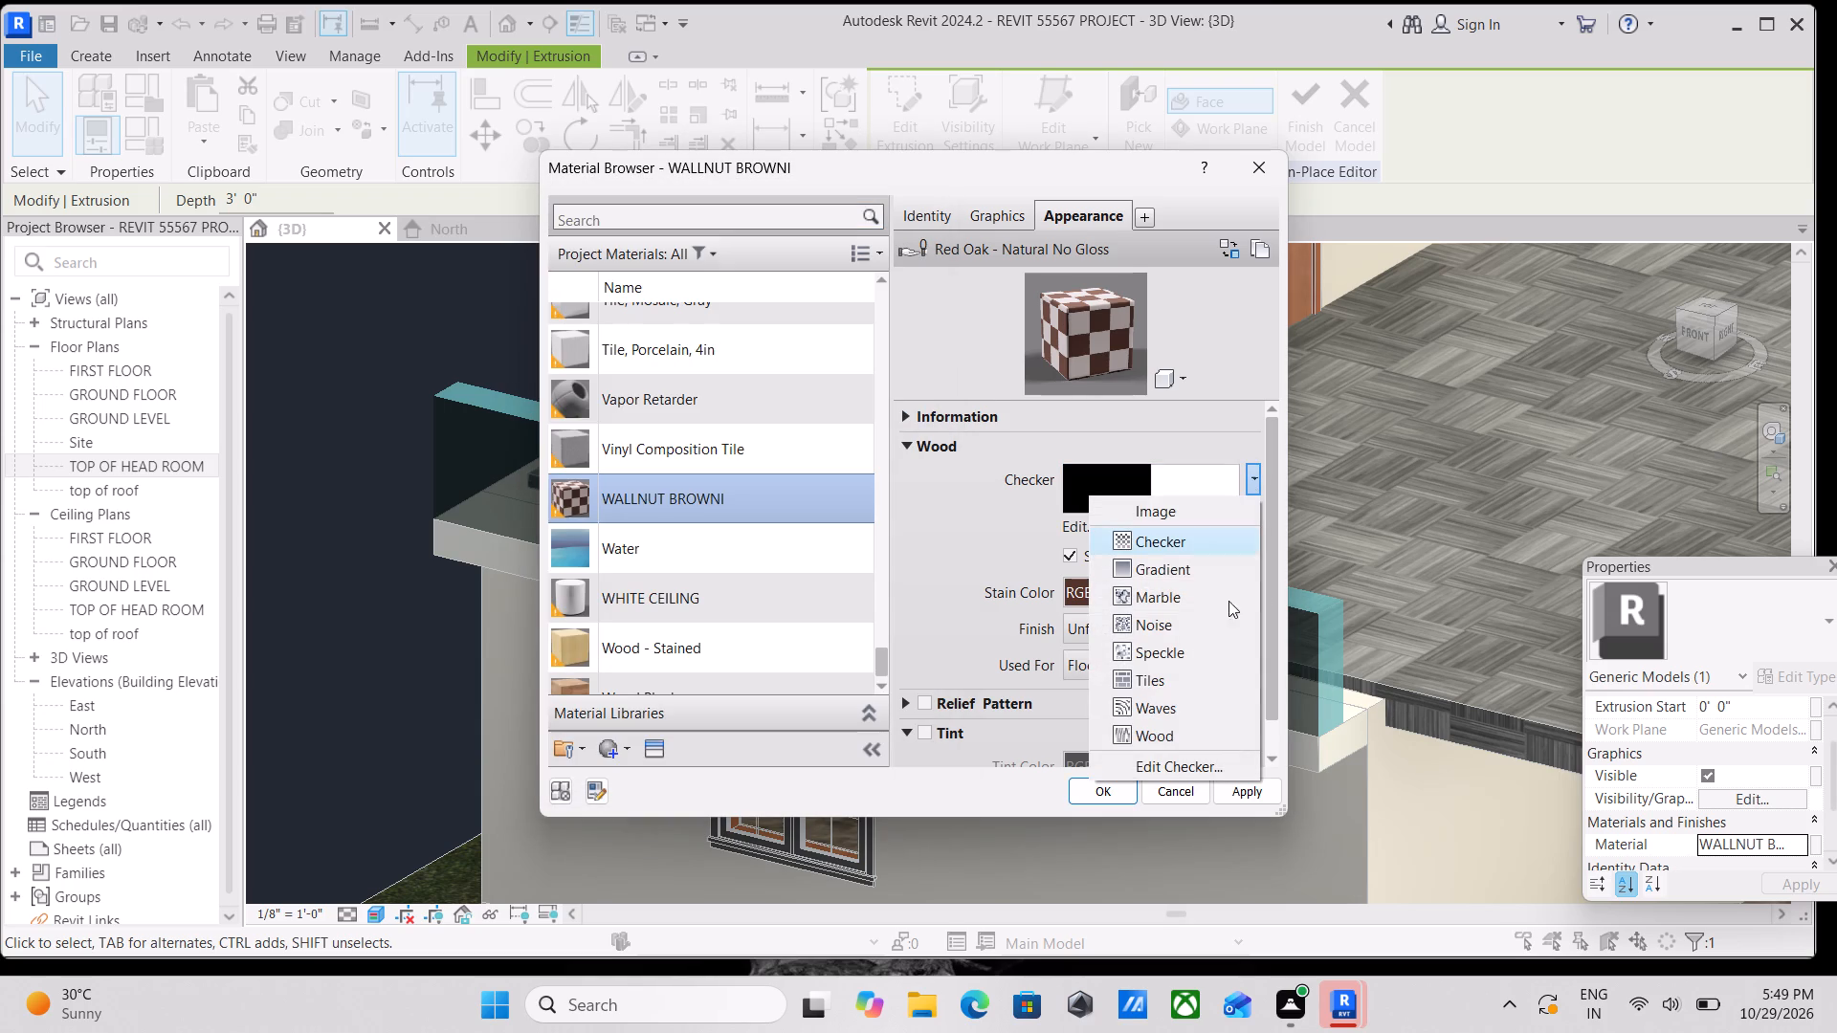
scroll(1152, 728, "down", 4)
left_click(1190, 581)
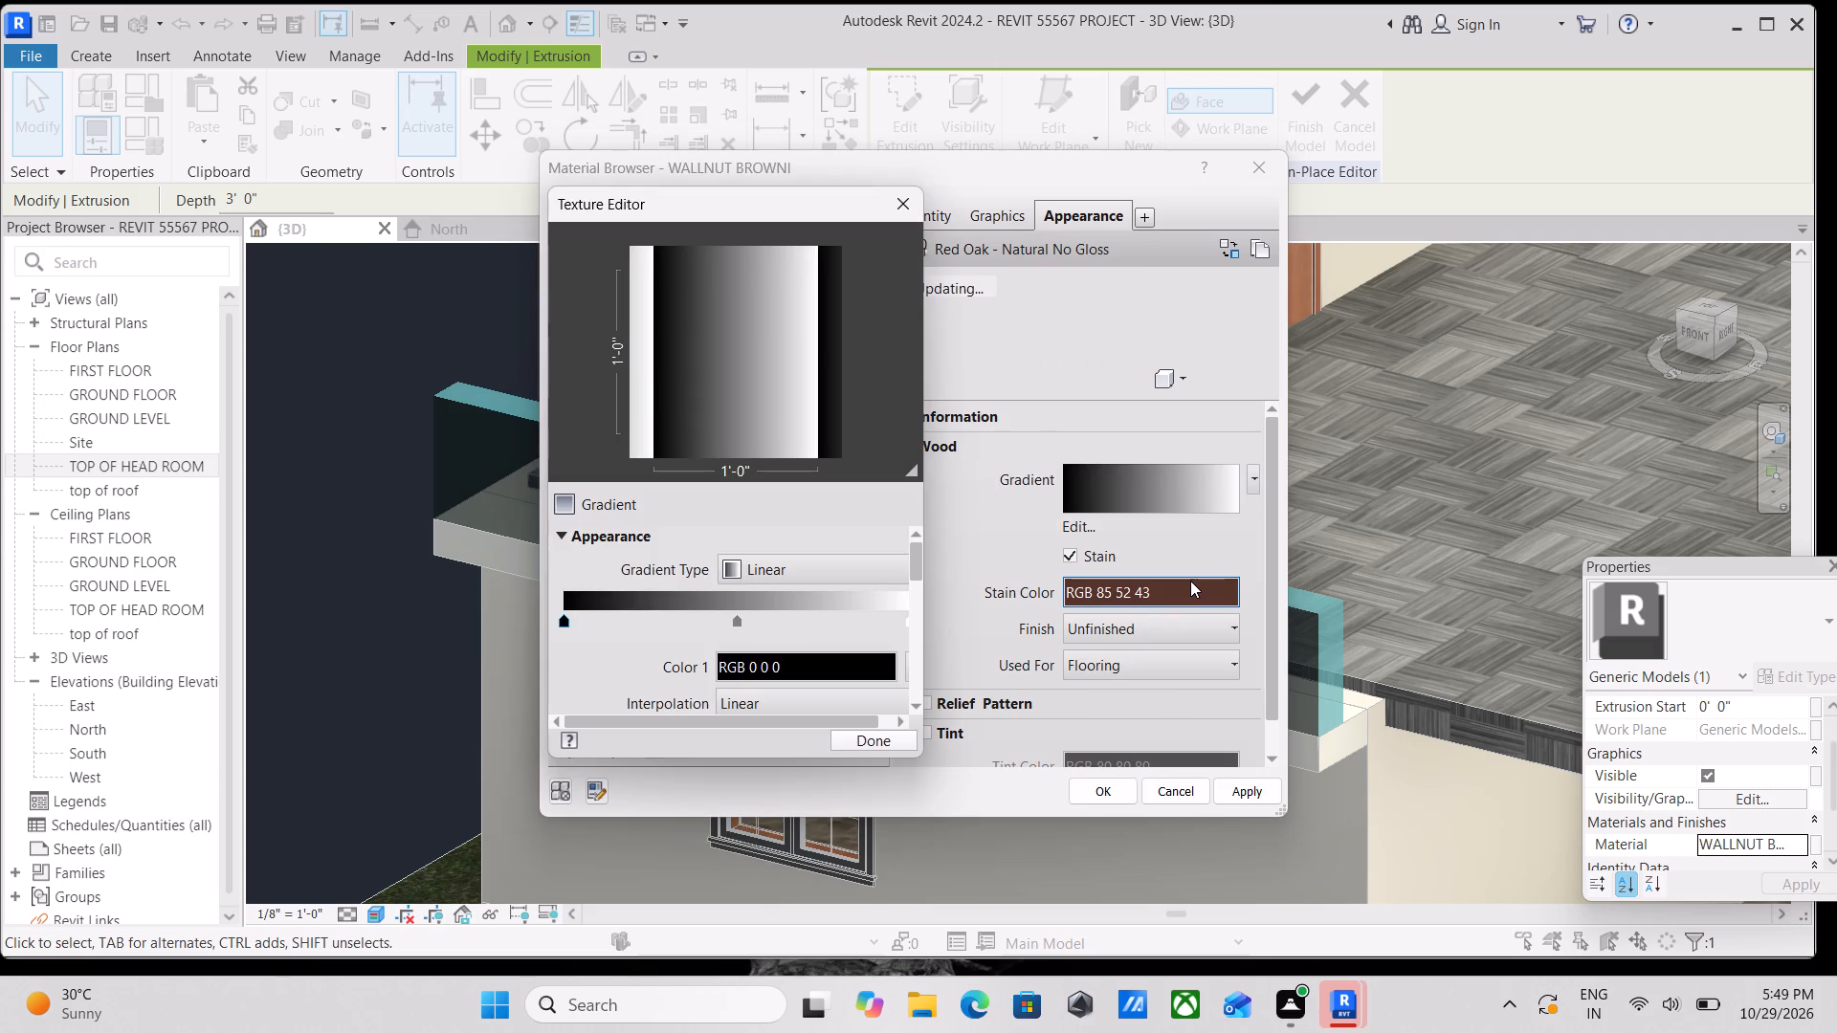
left_click(1230, 794)
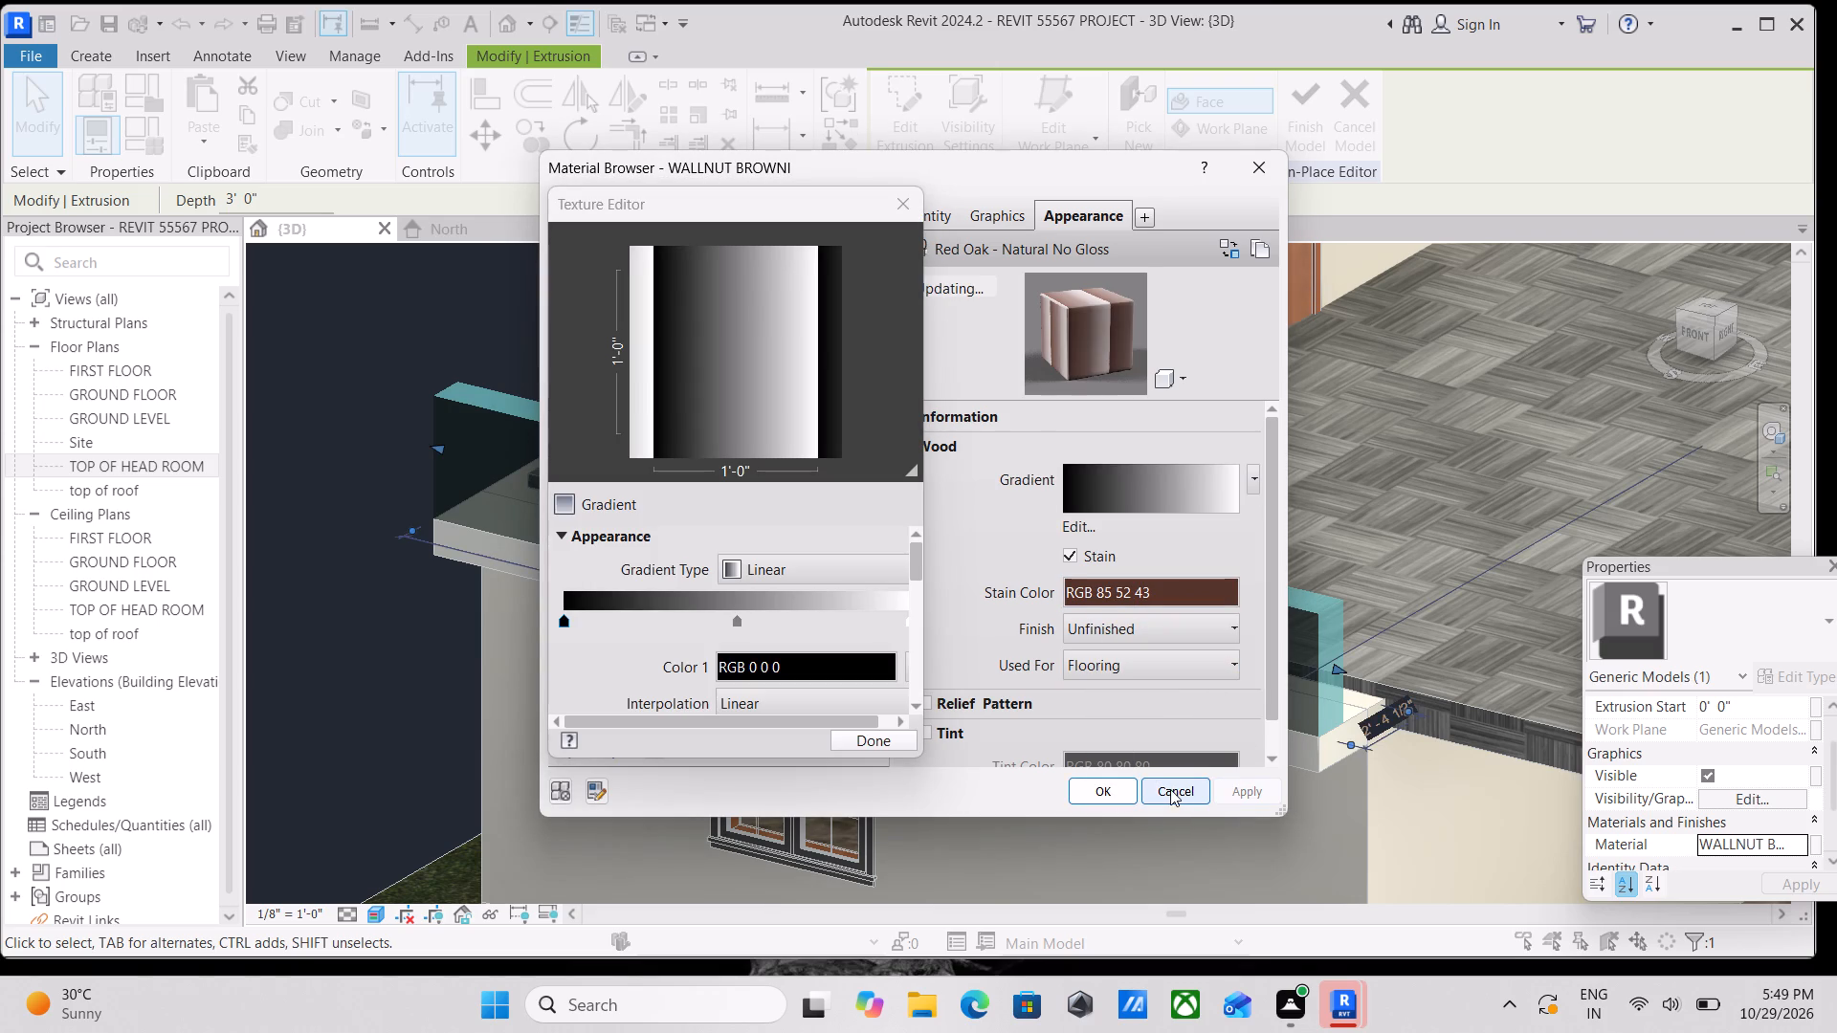
left_click(1106, 797)
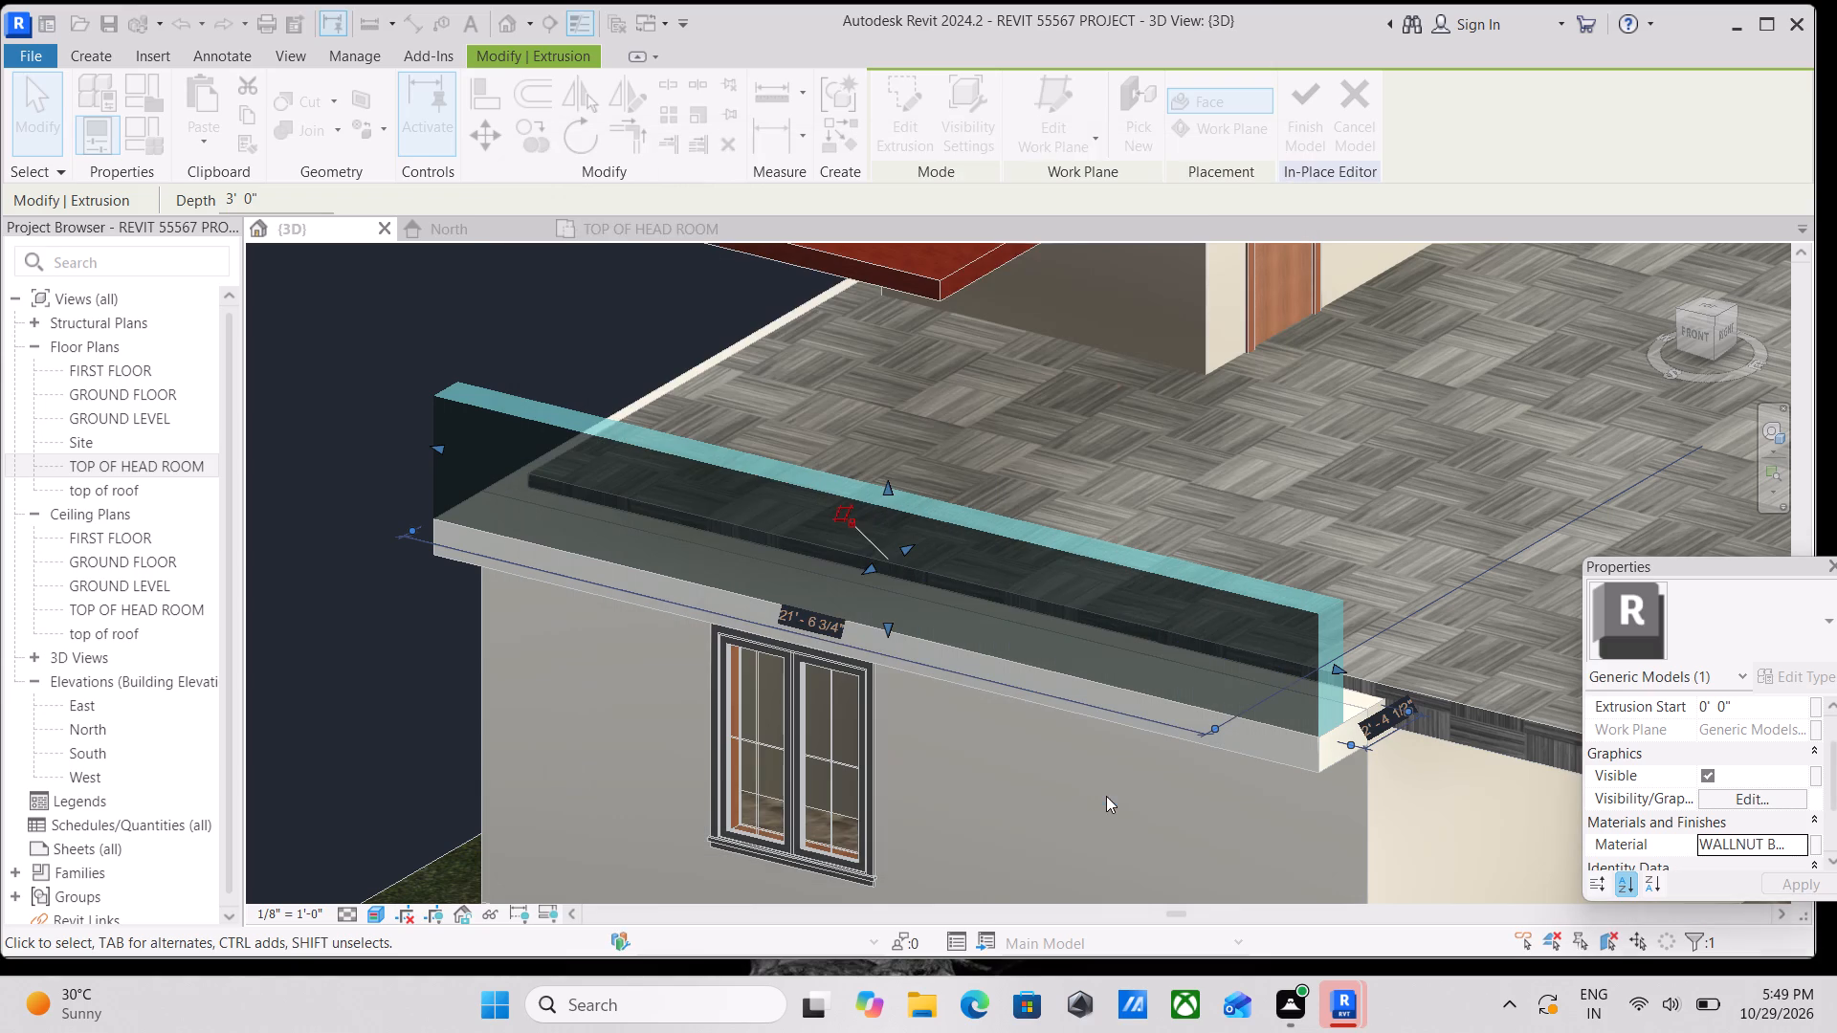
scroll(1118, 652, "down", 1)
left_click(1309, 104)
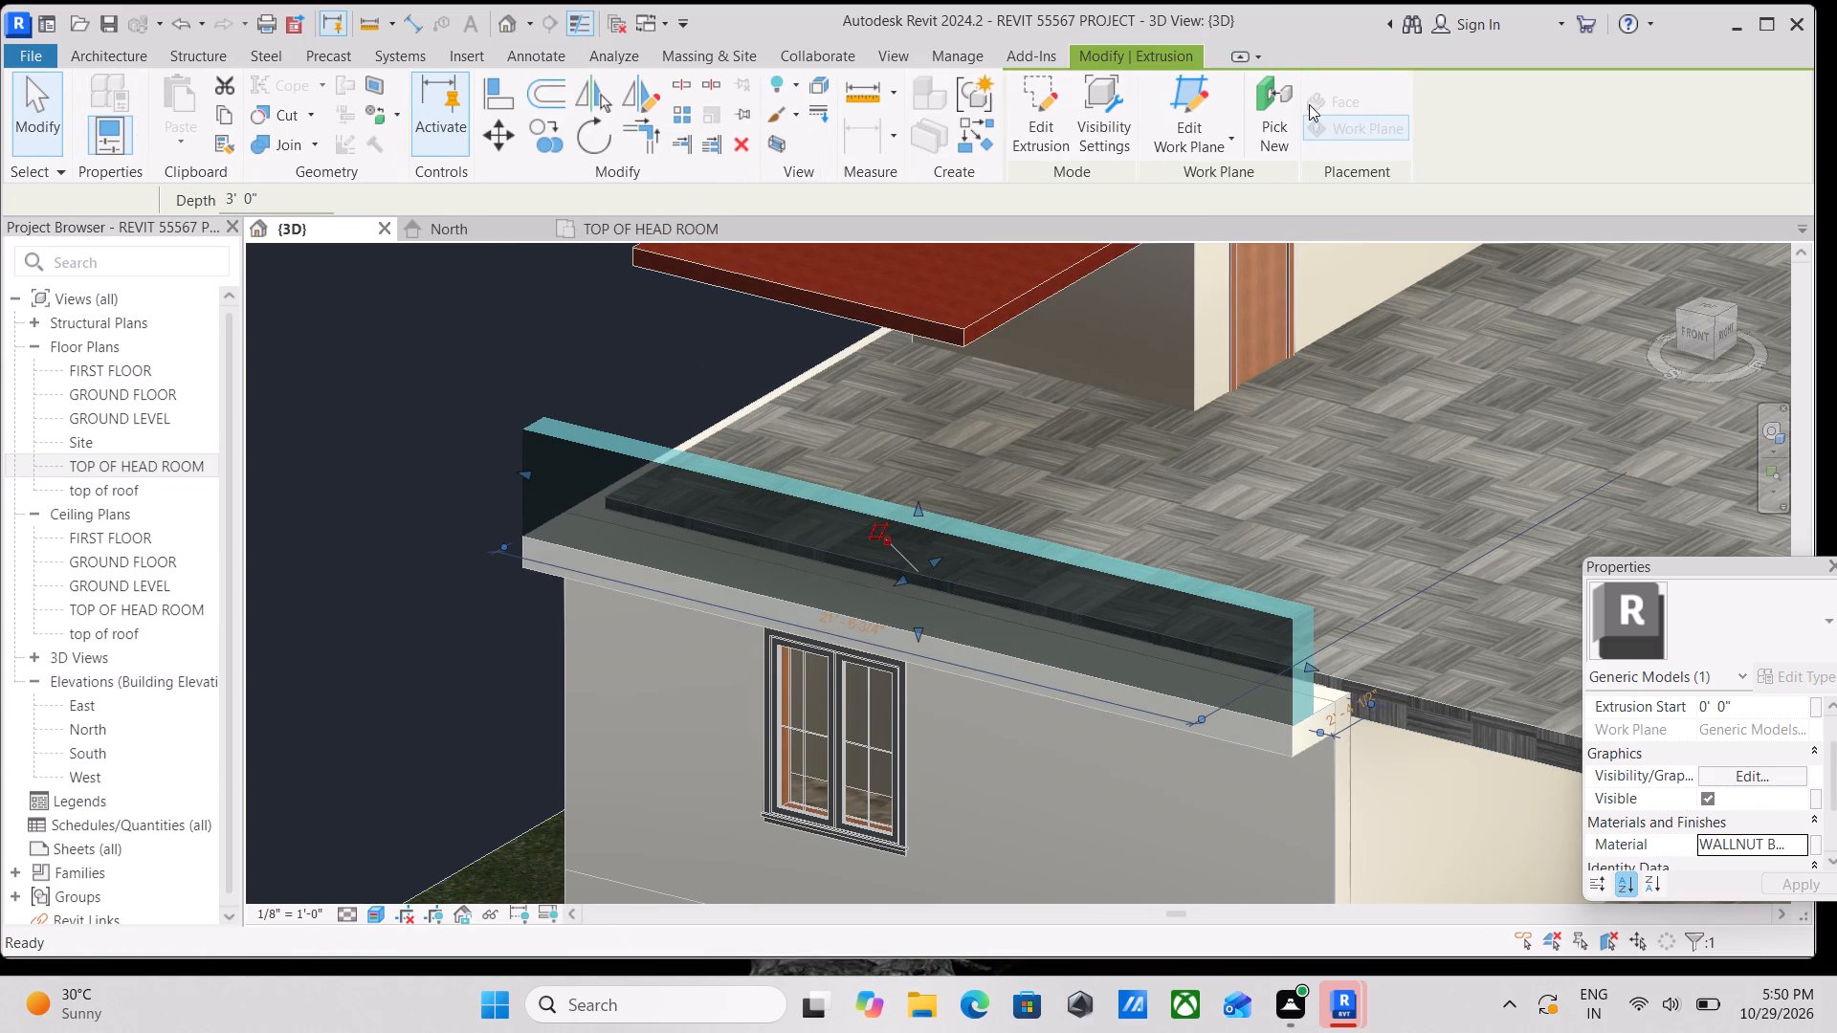
Examine the gradient finish of the rooftop band from the front, the side and above.
scroll(1134, 417, "down", 1)
scroll(1158, 533, "down", 1)
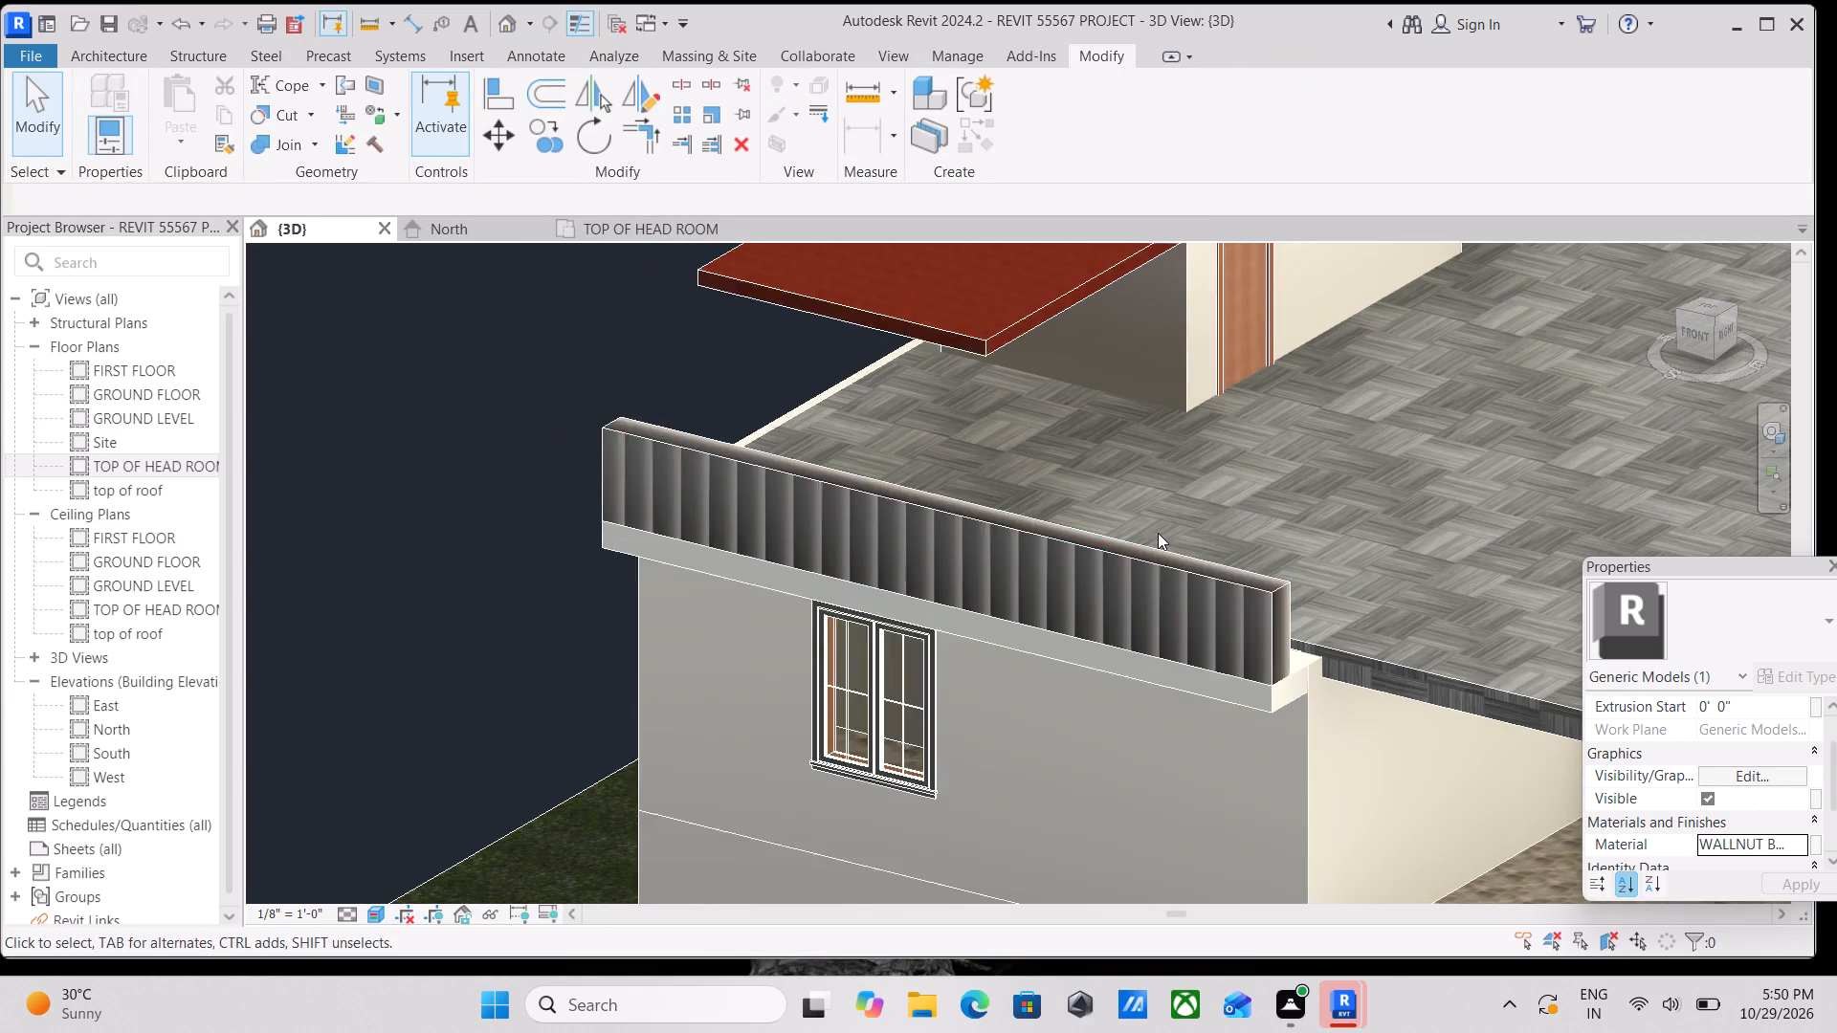
middle_click_drag(1051, 583, 1157, 672, "shift")
scroll(1151, 670, "up", 3)
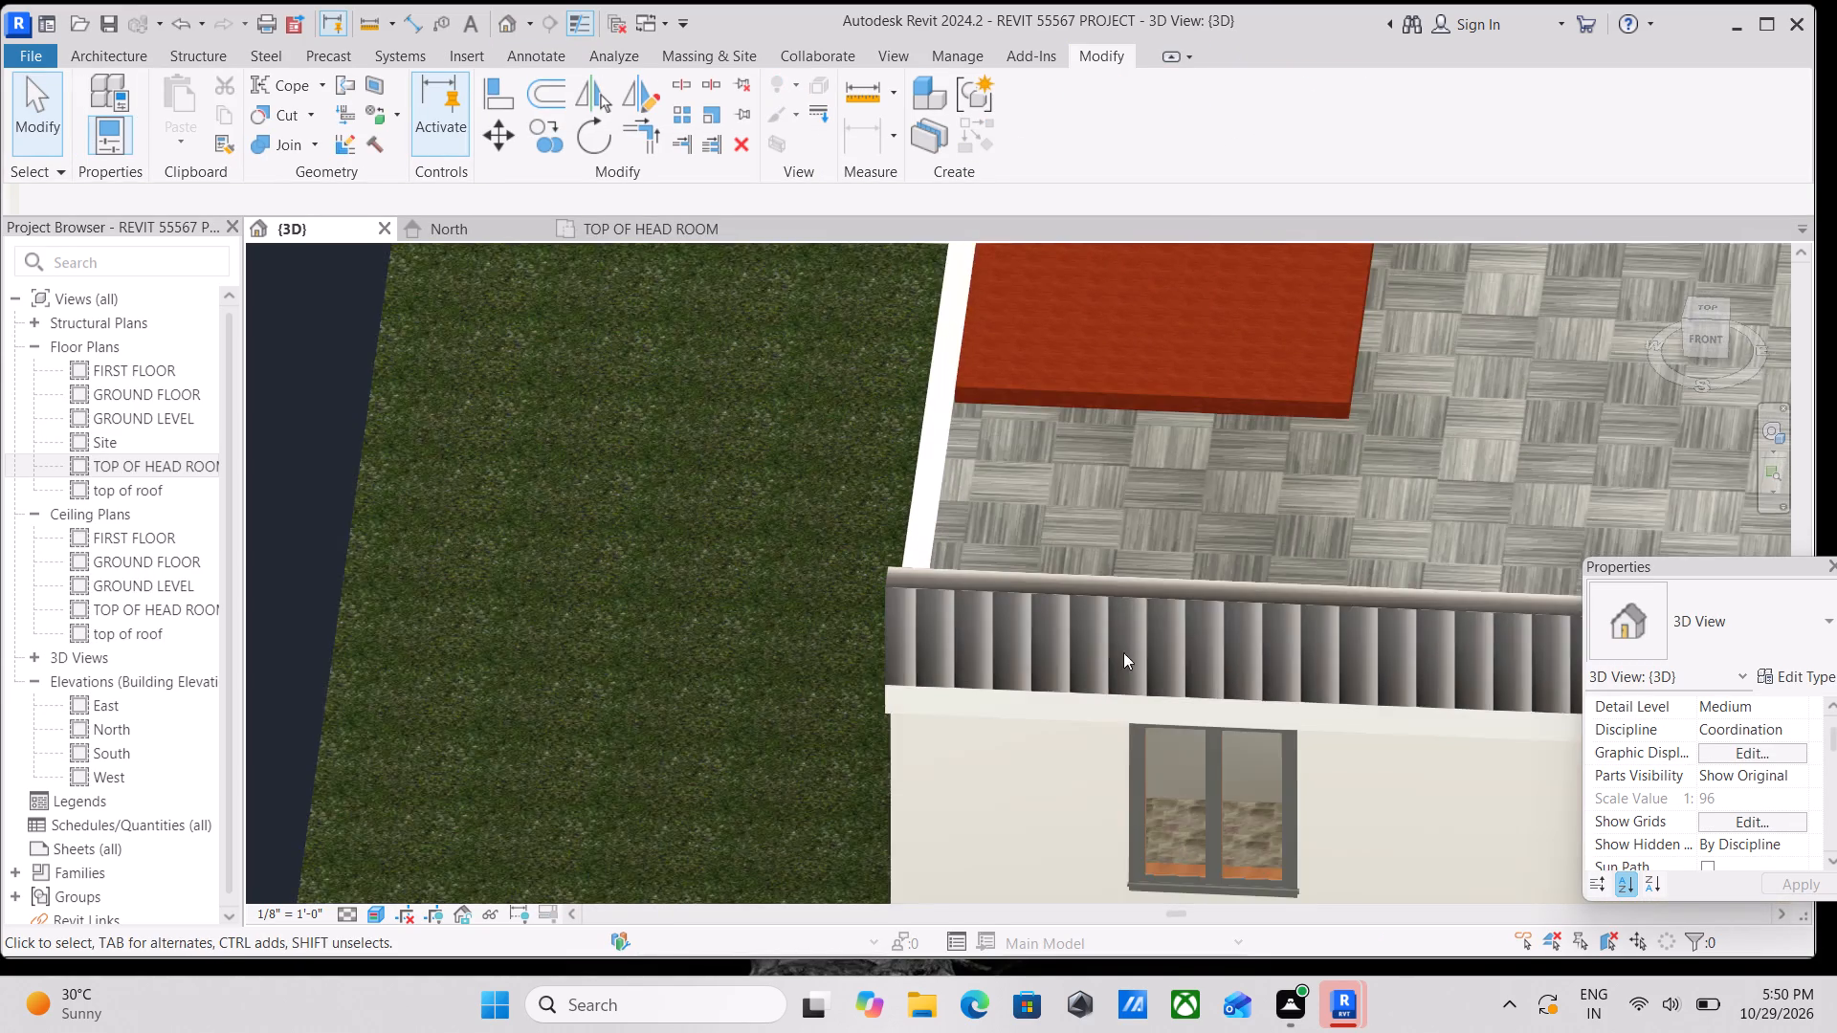
scroll(1059, 637, "up", 4)
scroll(786, 491, "up", 8)
scroll(635, 511, "down", 2)
middle_click_drag(638, 508, 748, 519, "shift")
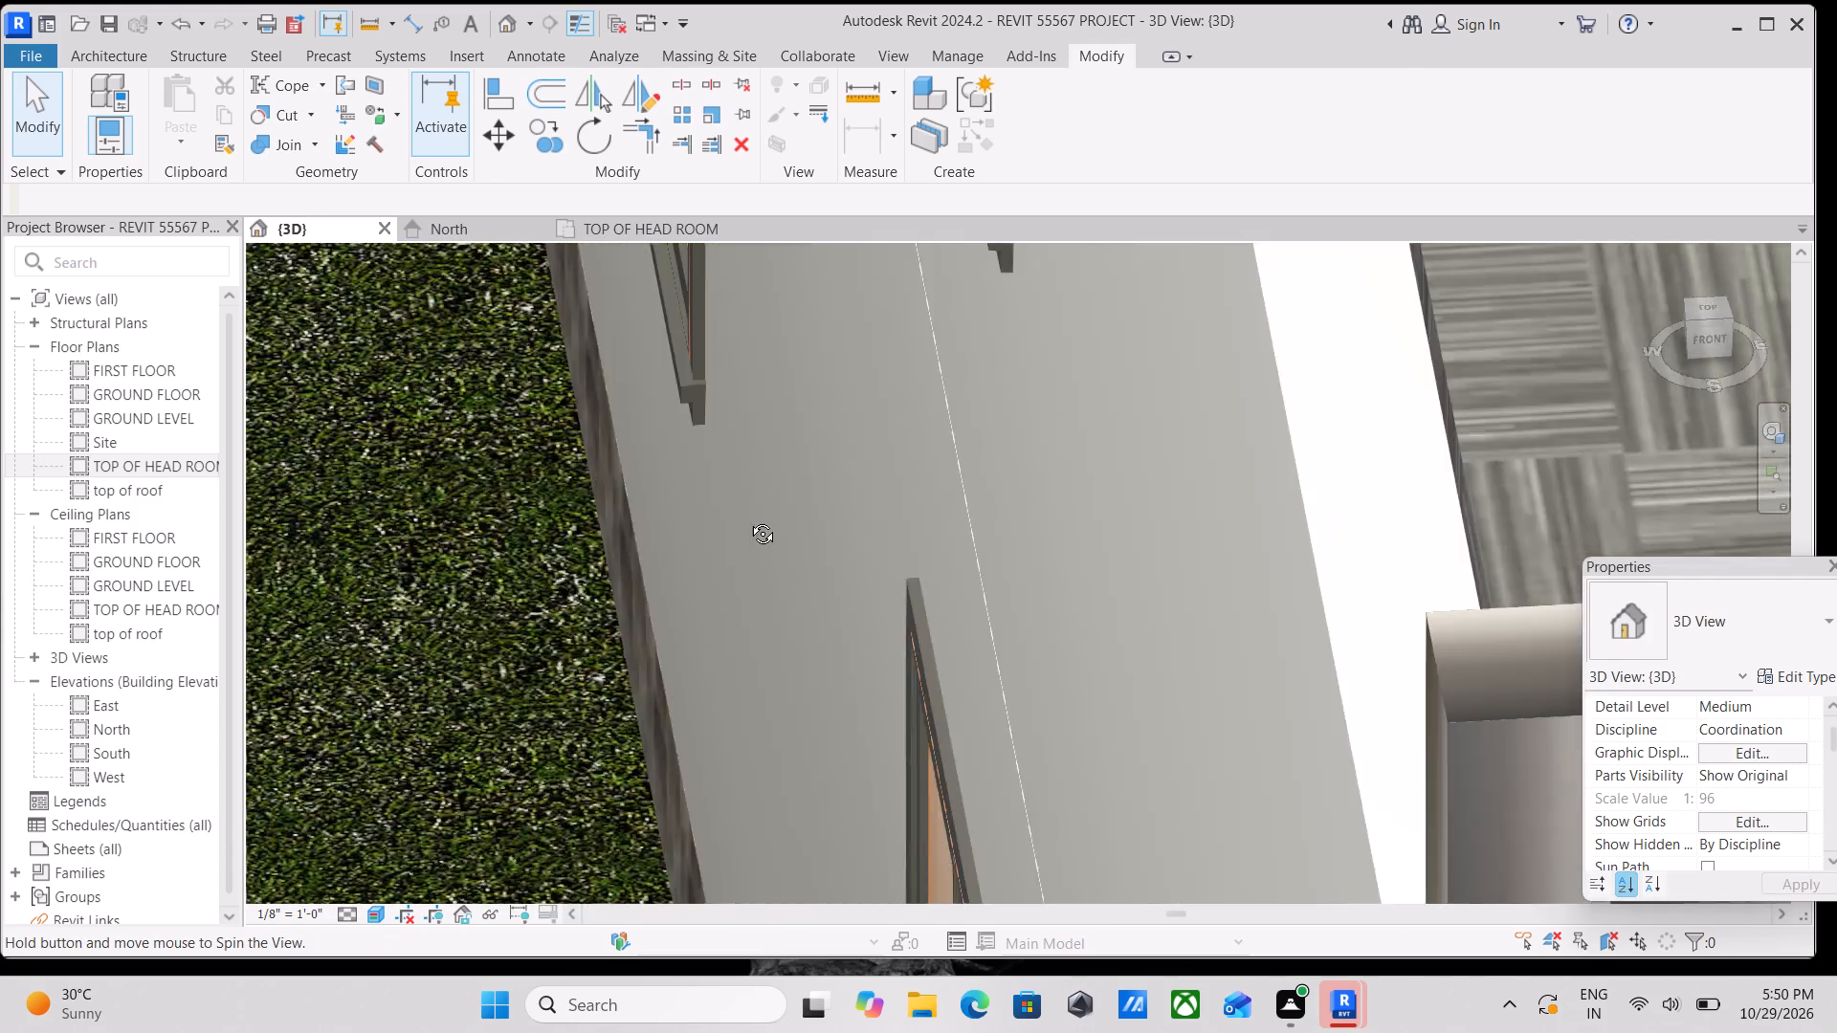
middle_click_drag(748, 519, 807, 527, "shift")
scroll(903, 486, "down", 2)
middle_click_drag(903, 486, 653, 394)
scroll(897, 421, "down", 7)
middle_click_drag(952, 417, 545, 322)
middle_click_drag(1271, 362, 1099, 370)
scroll(1303, 422, "down", 4)
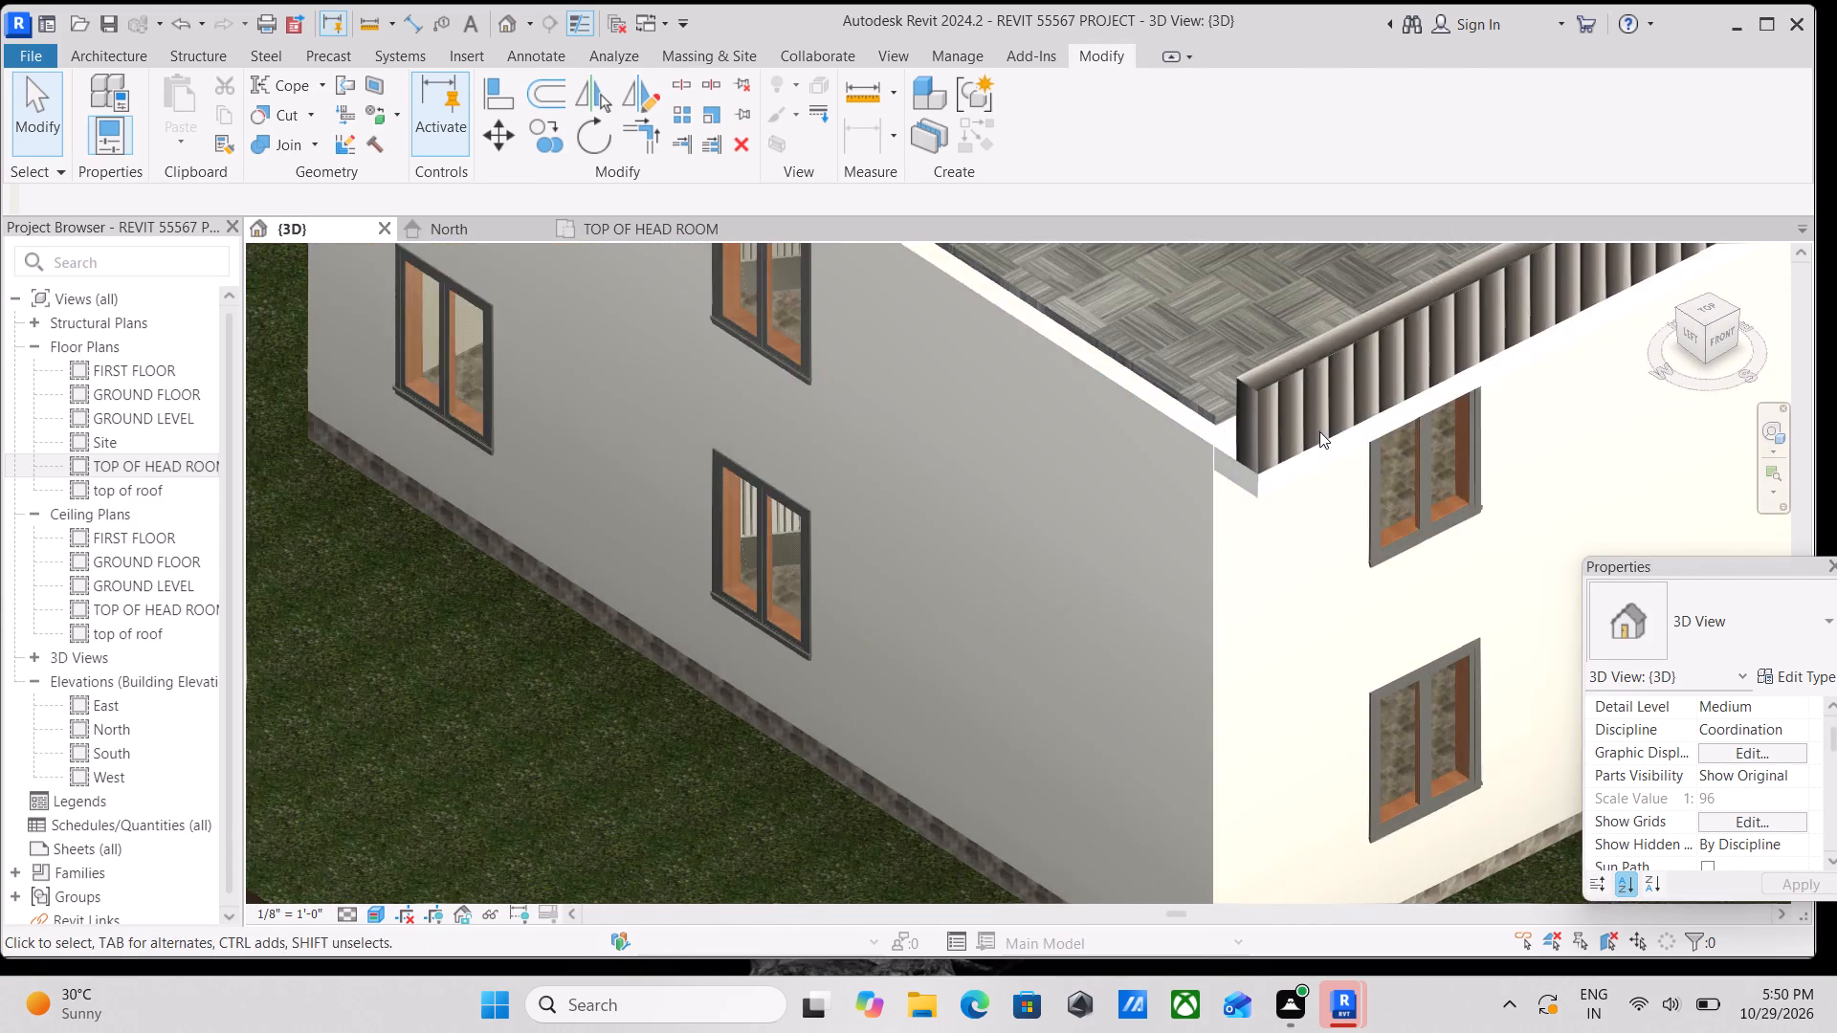
scroll(1319, 431, "down", 1)
middle_click_drag(1316, 434, 1085, 480, "shift")
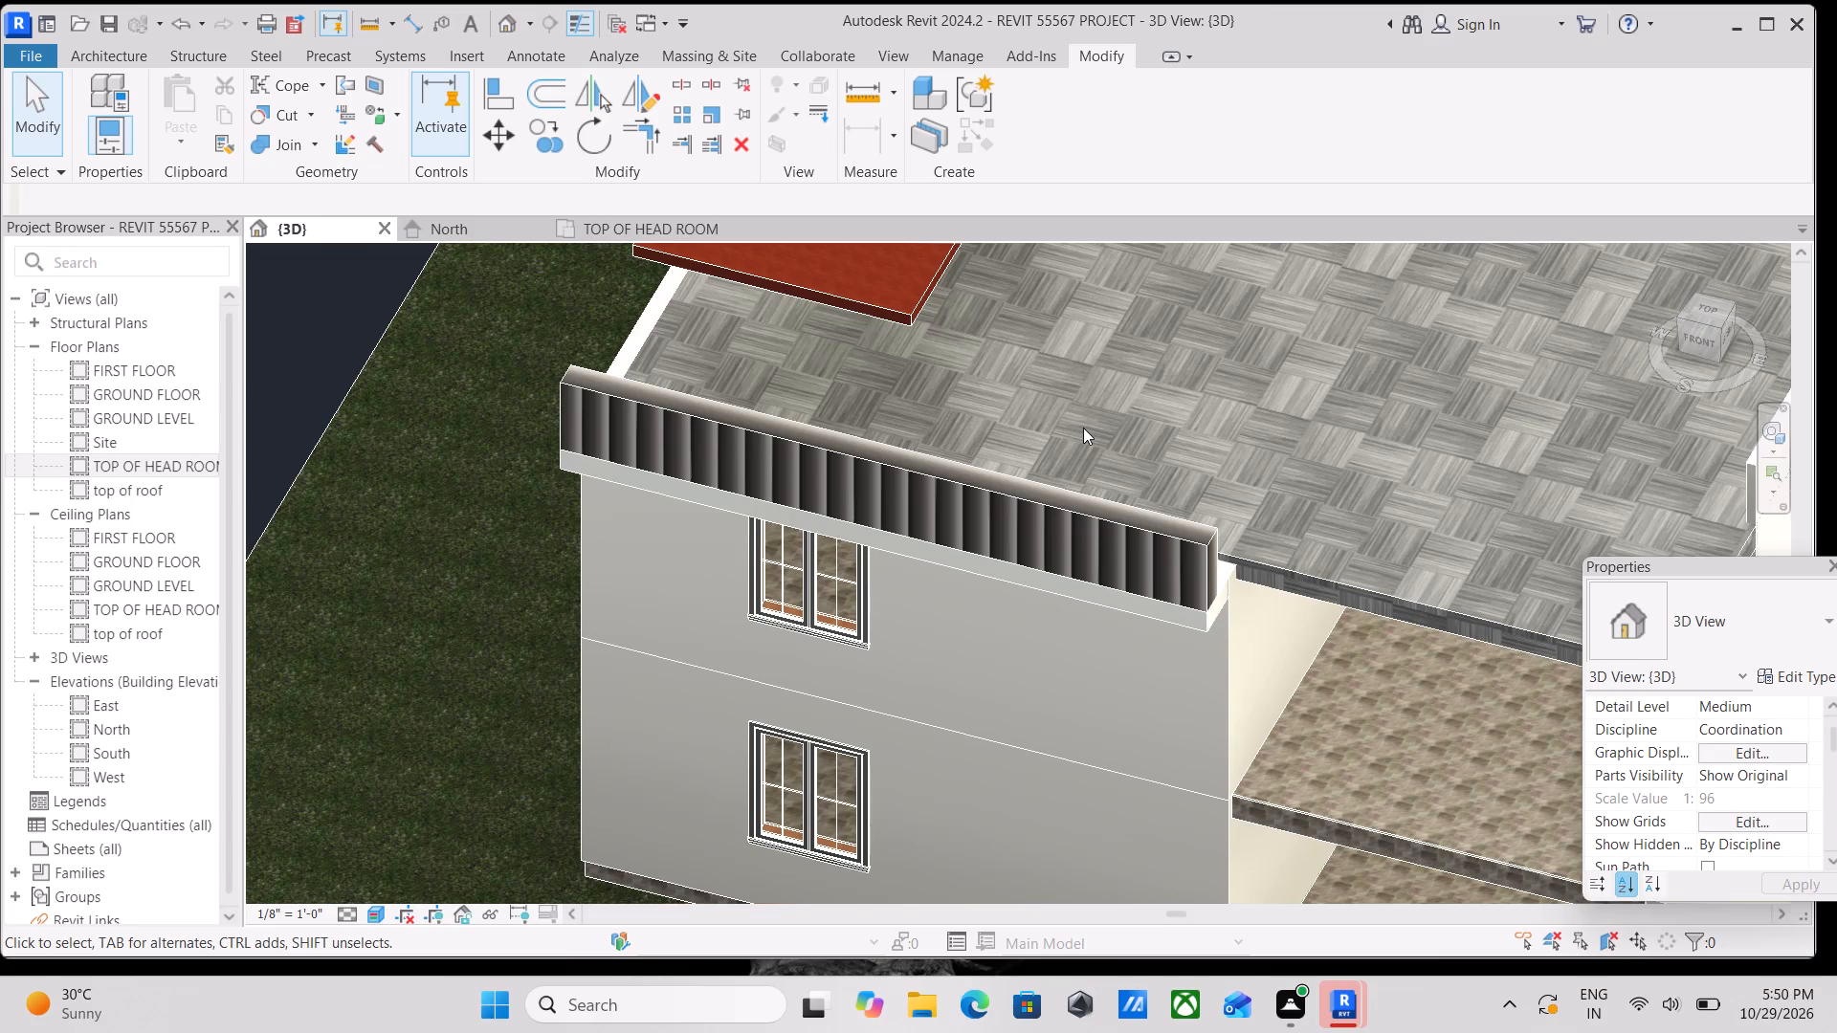
scroll(1152, 351, "down", 1)
Open the gradient-textured rooftop band for in-place editing and select its 3-foot extrusion.
left_click(1123, 500)
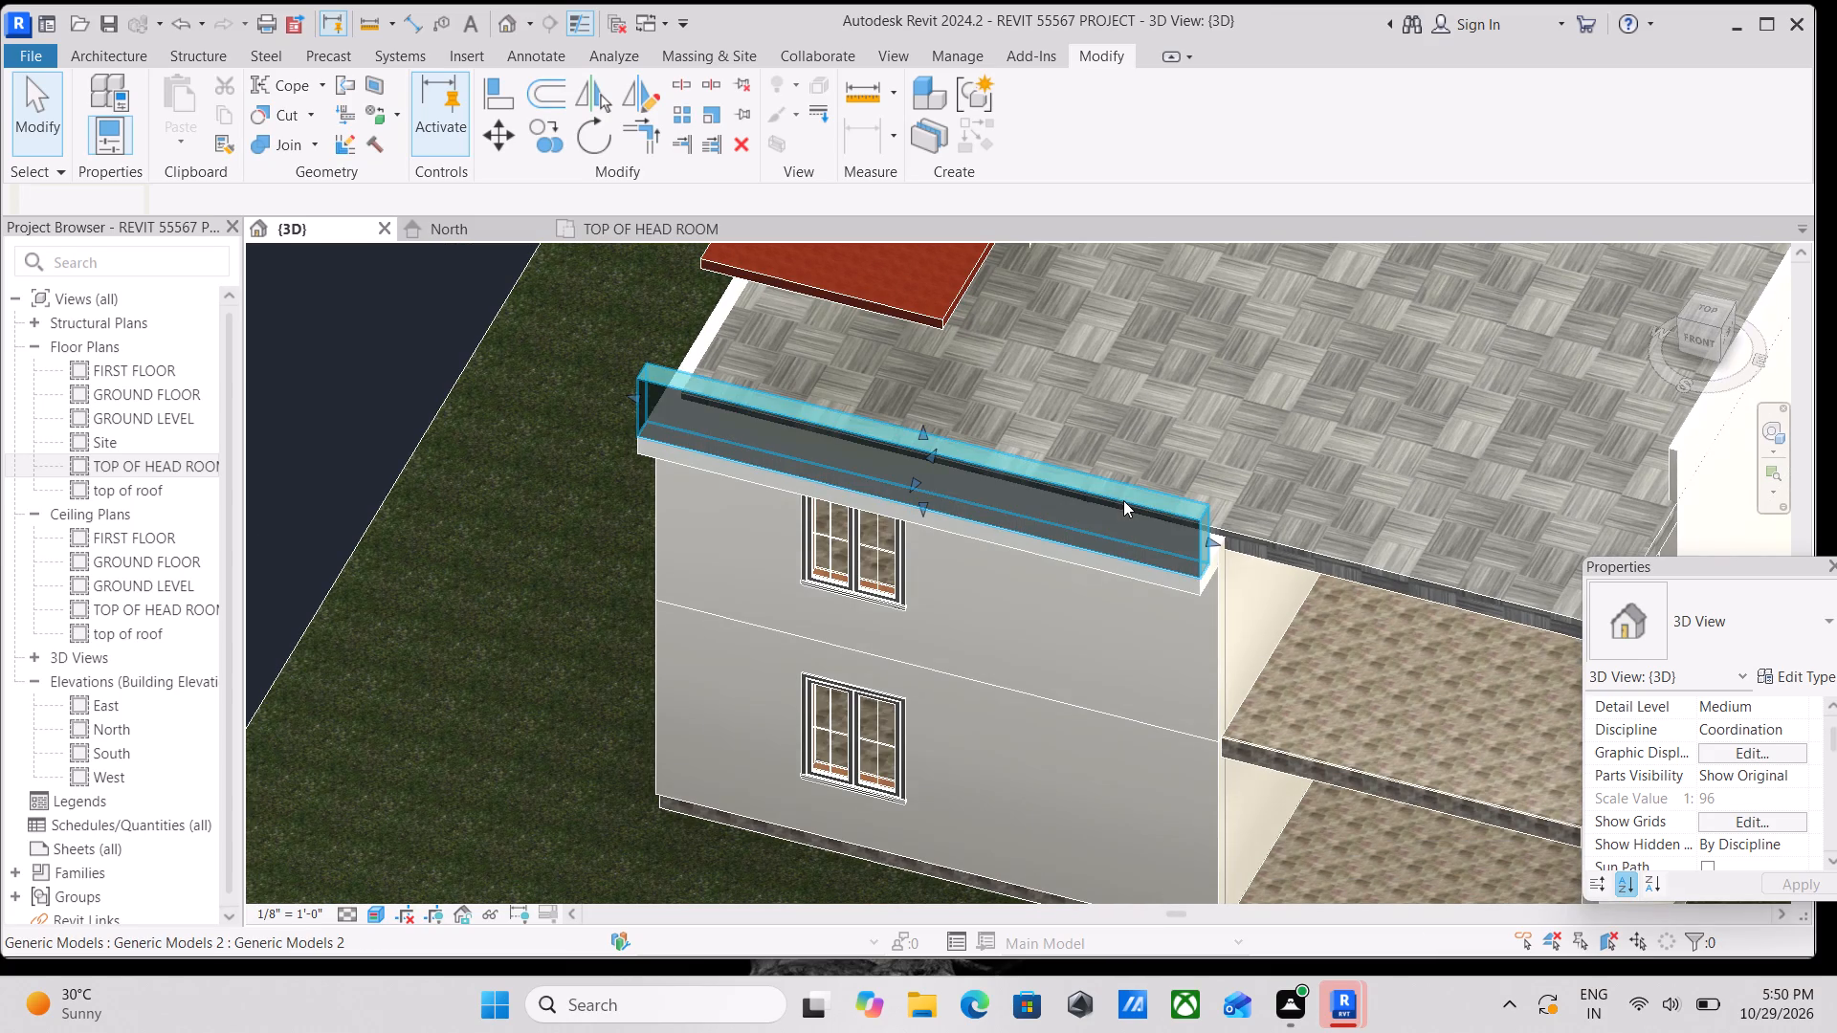
scroll(1786, 768, "down", 4)
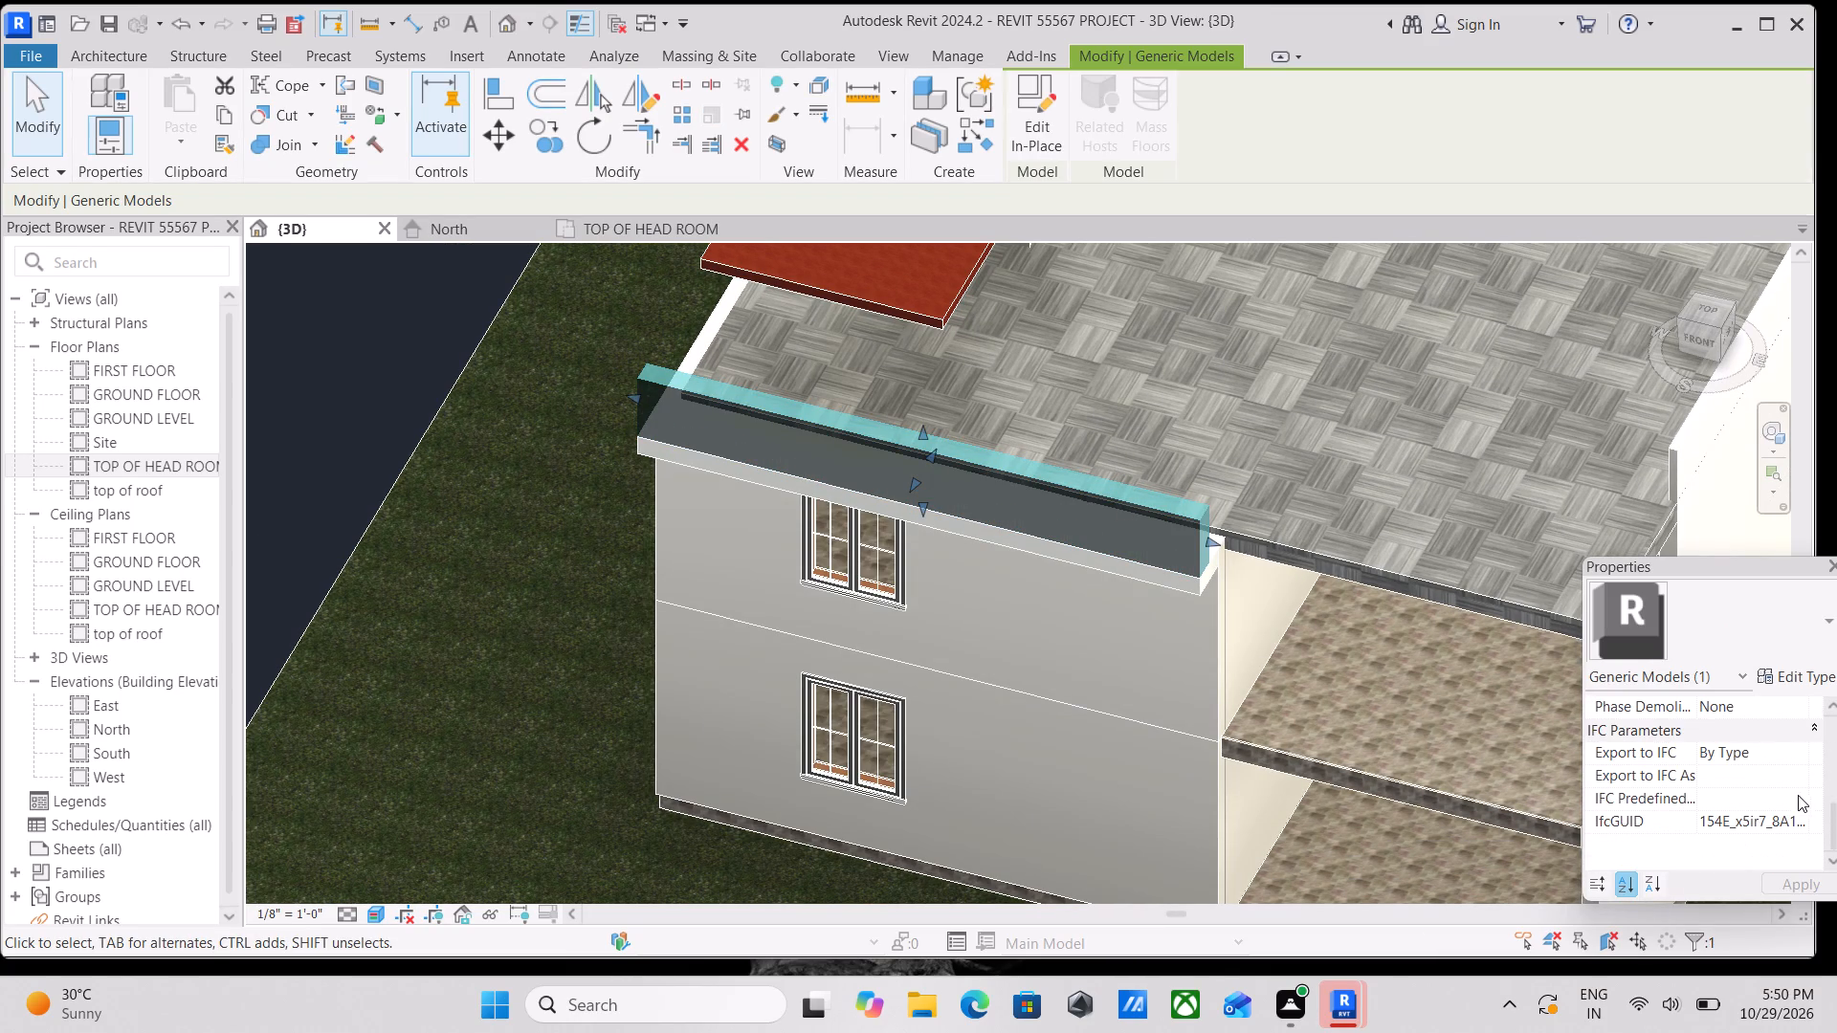
scroll(1799, 800, "down", 1)
scroll(1130, 422, "up", 2)
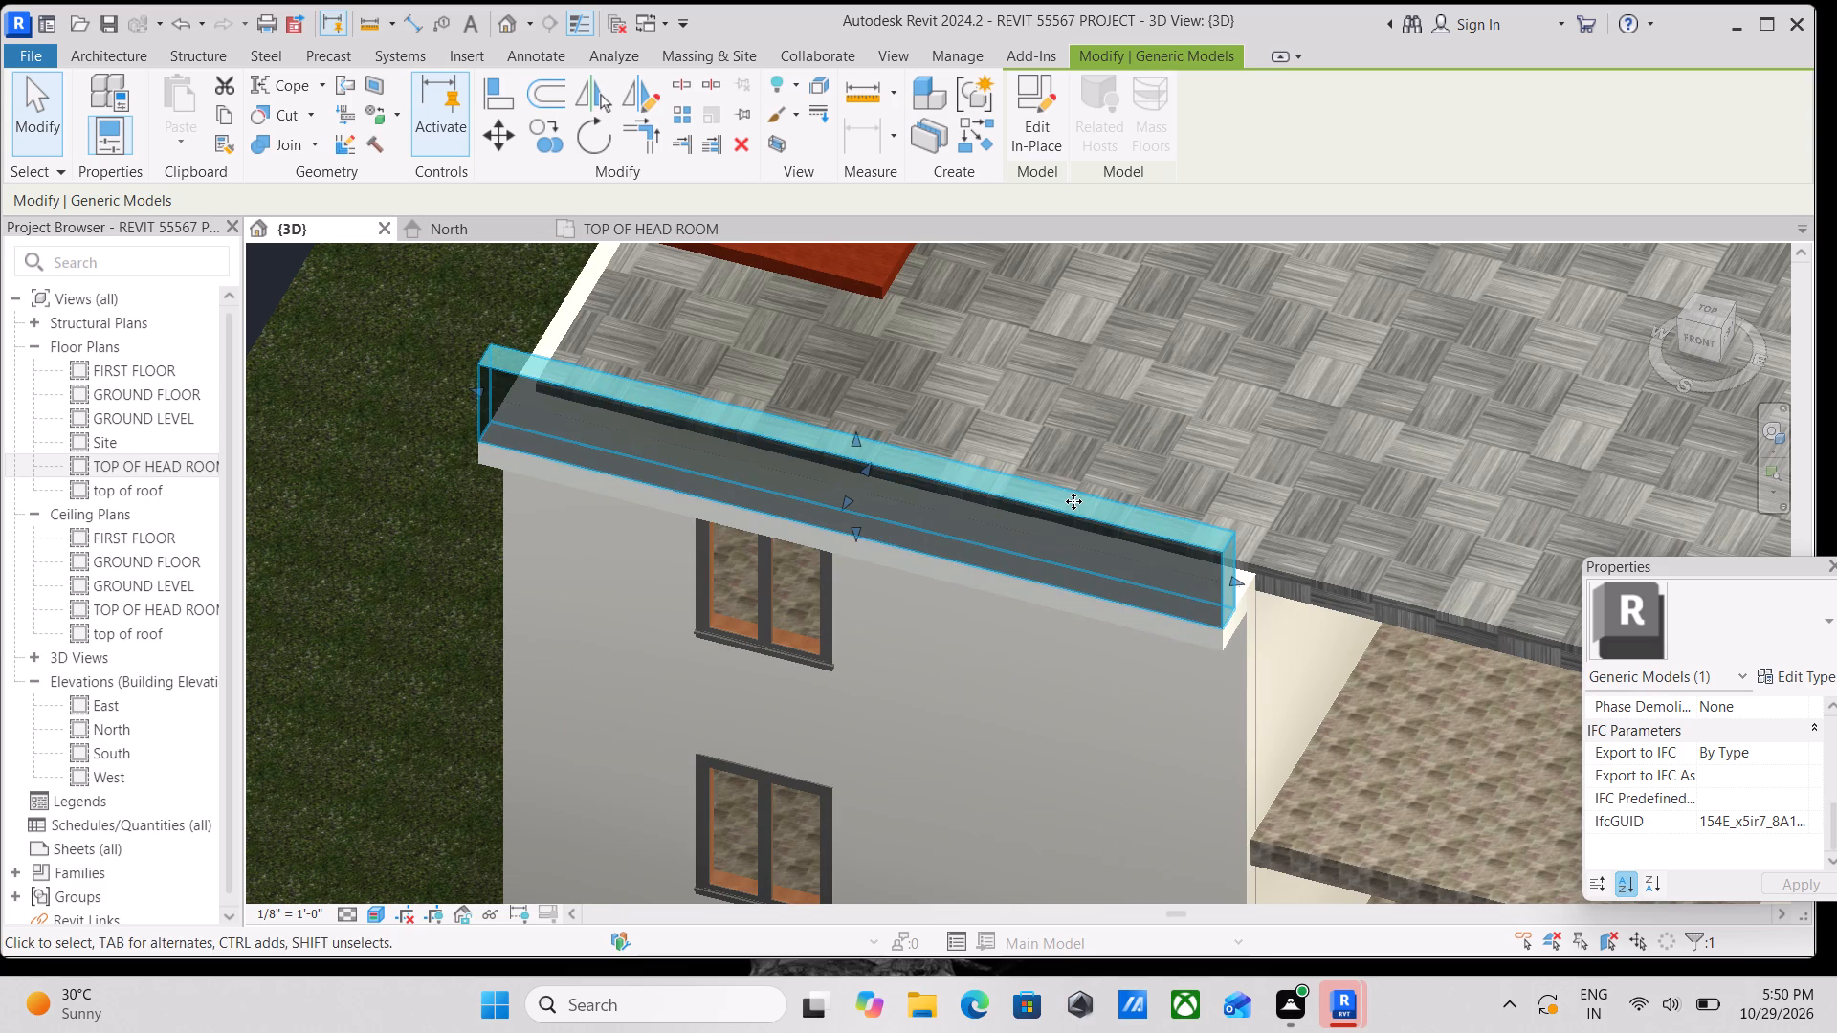
scroll(1751, 694, "down", 1)
scroll(1735, 781, "up", 2)
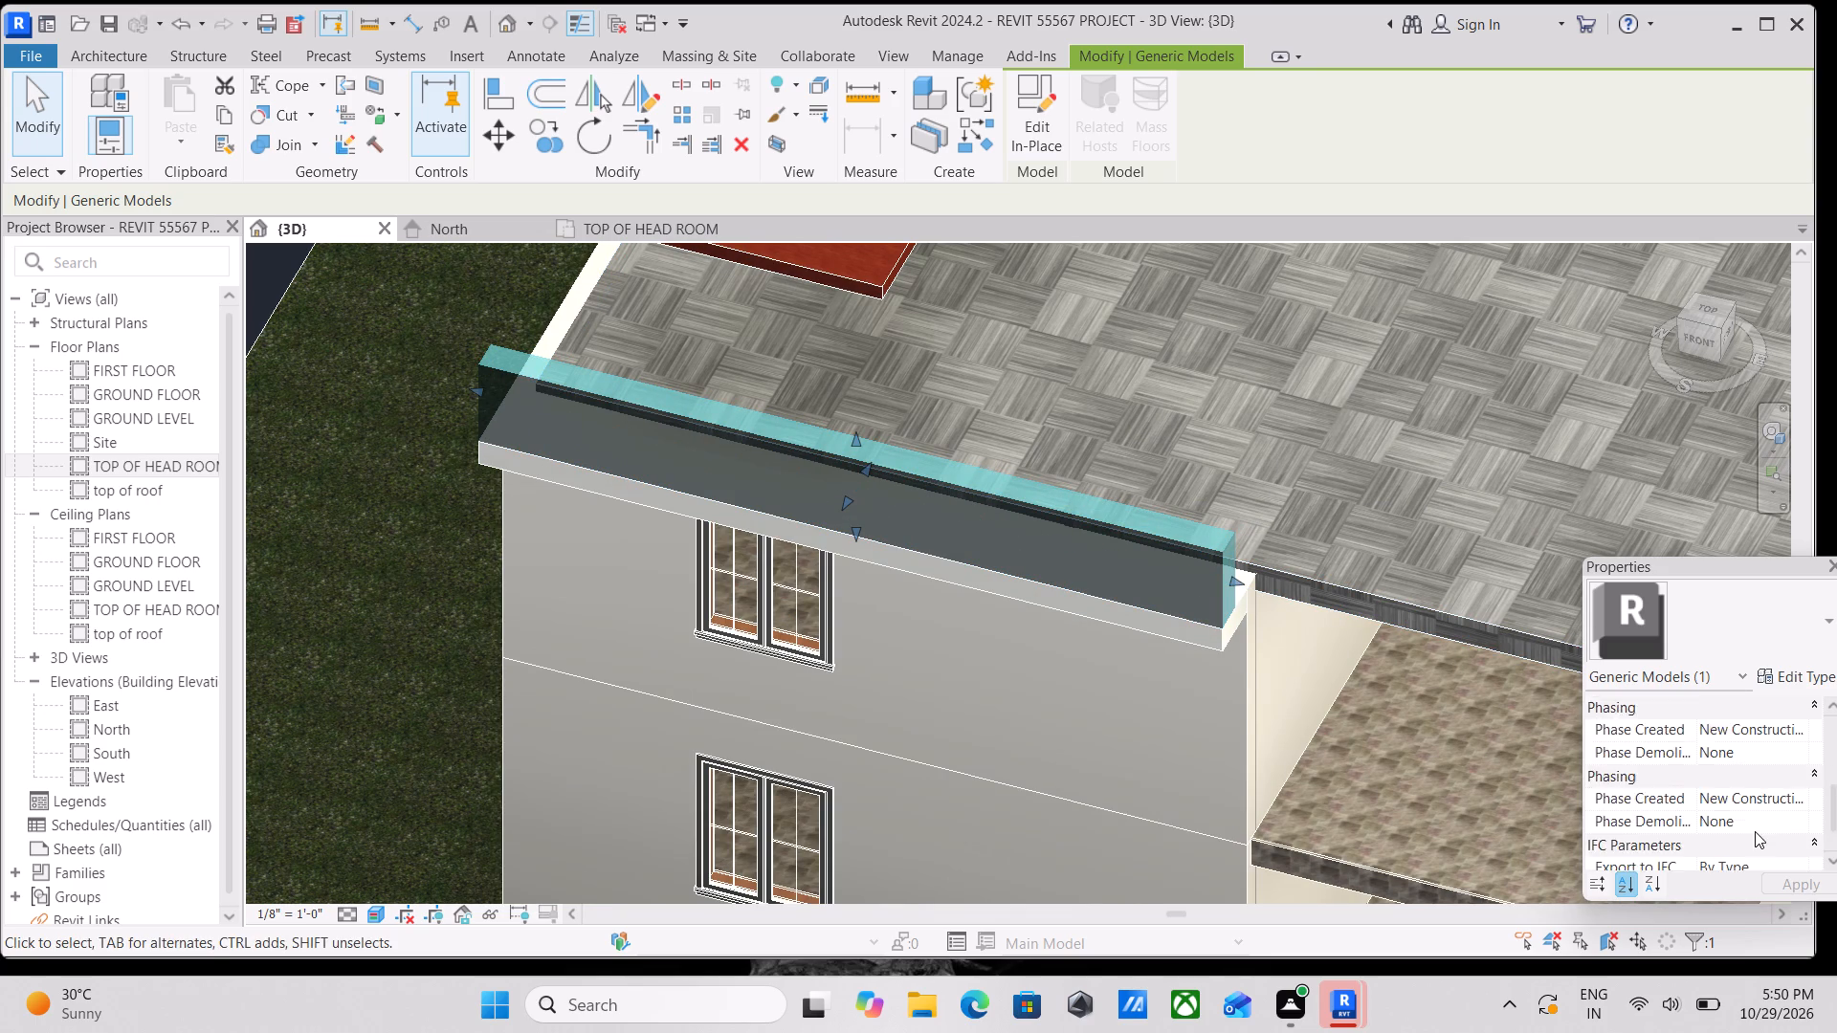
scroll(1755, 831, "up", 1)
scroll(1755, 831, "down", 3)
left_click(1025, 121)
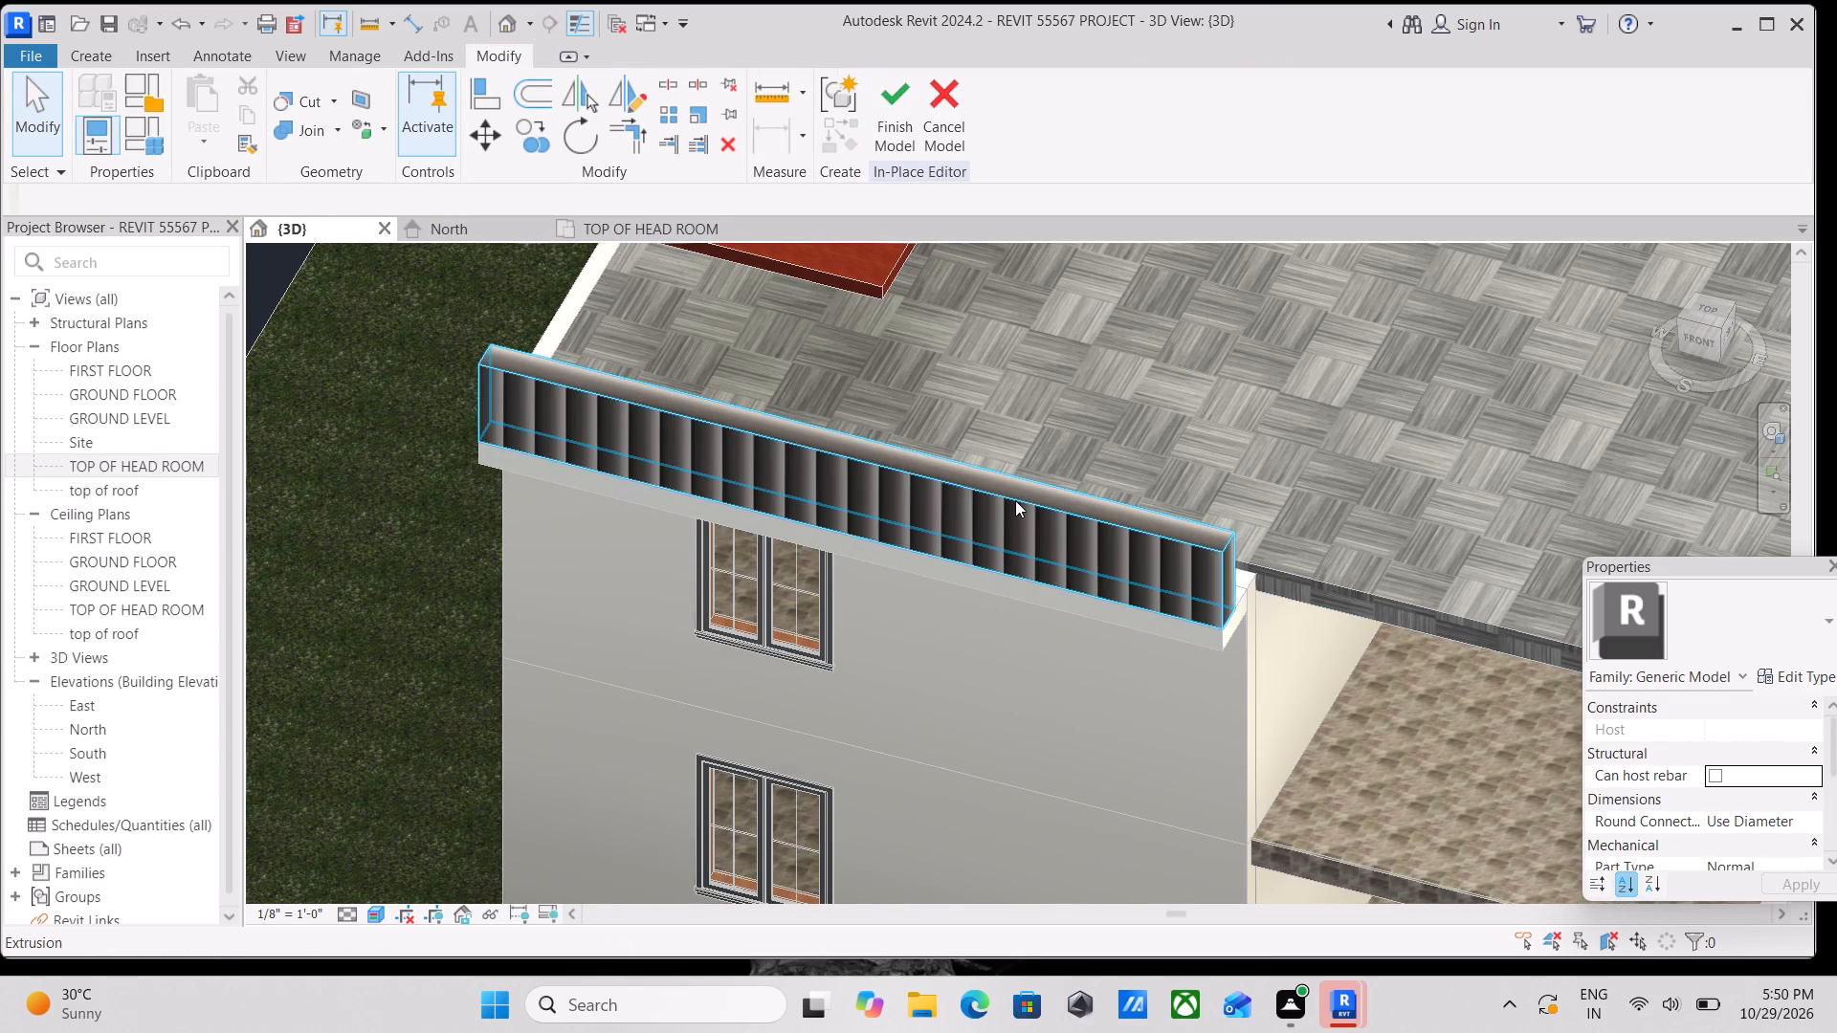
left_click(1015, 509)
Examine the gradient texture's type options and first colour for the 3-foot extrusion's WALLNUT BROWNI material, plus the material's class.
scroll(1685, 720, "down", 2)
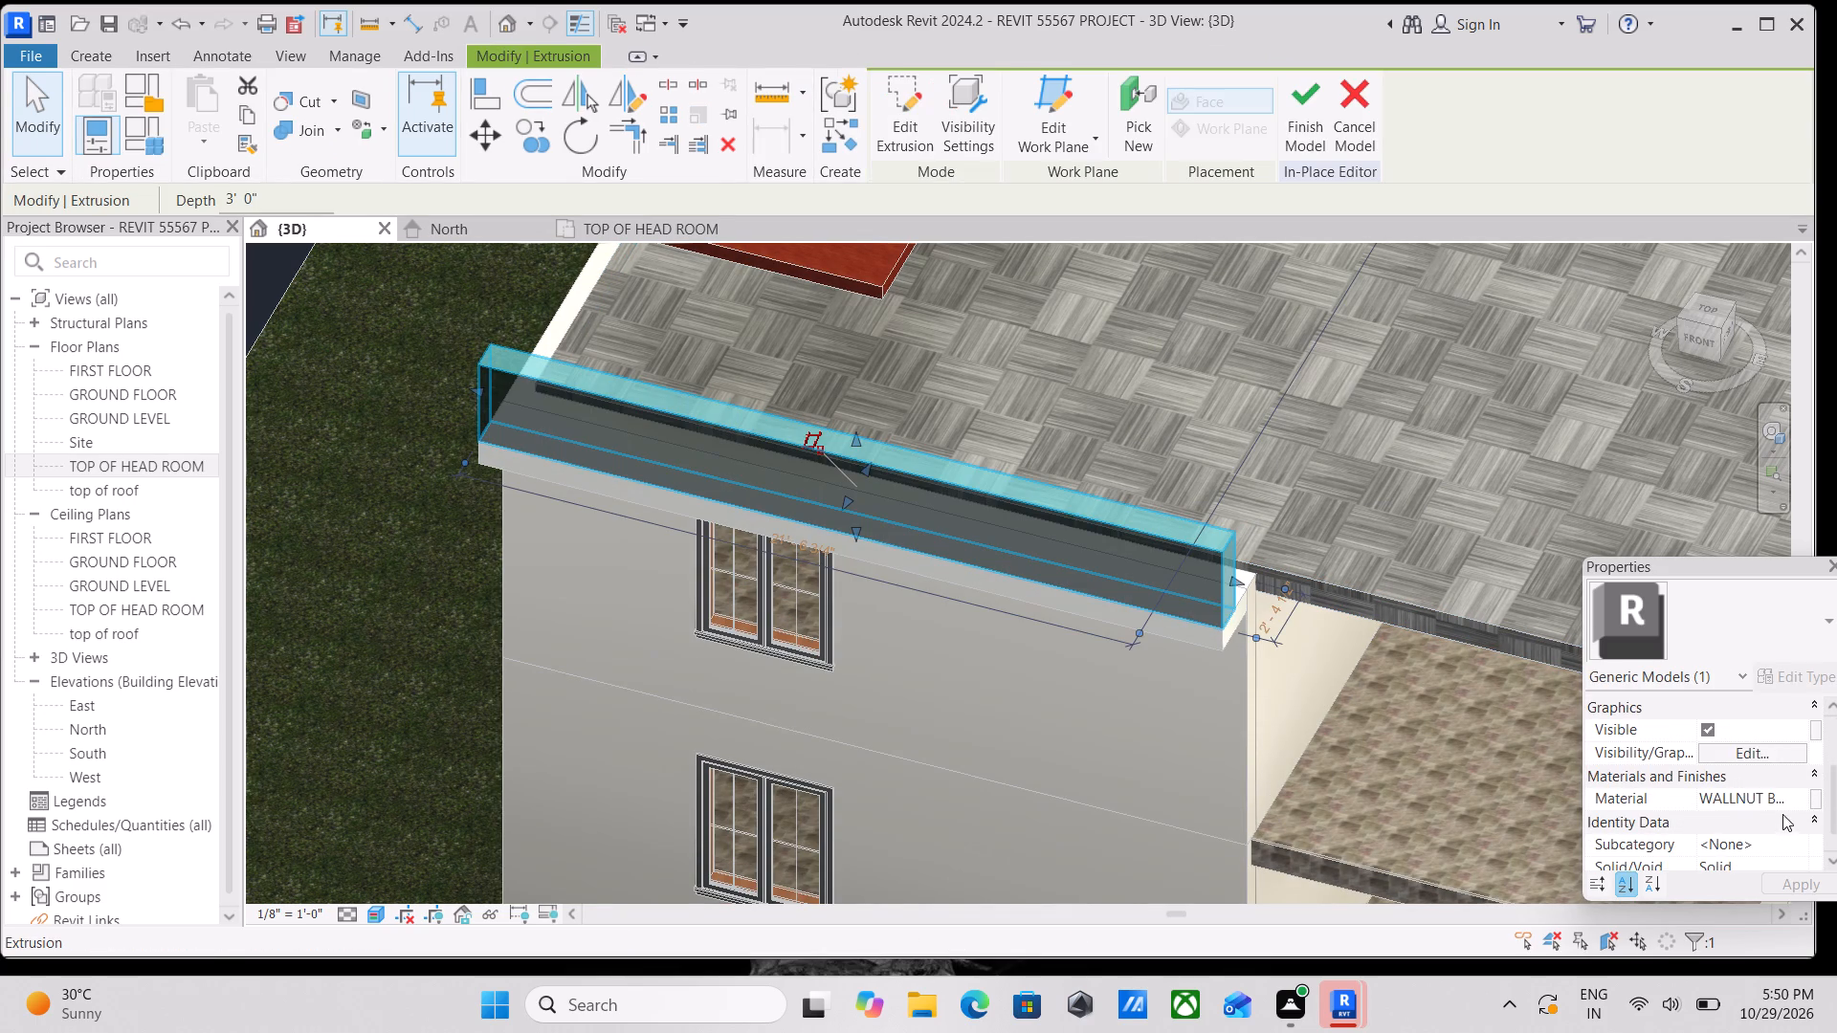
left_click(1793, 801)
left_click(1807, 795)
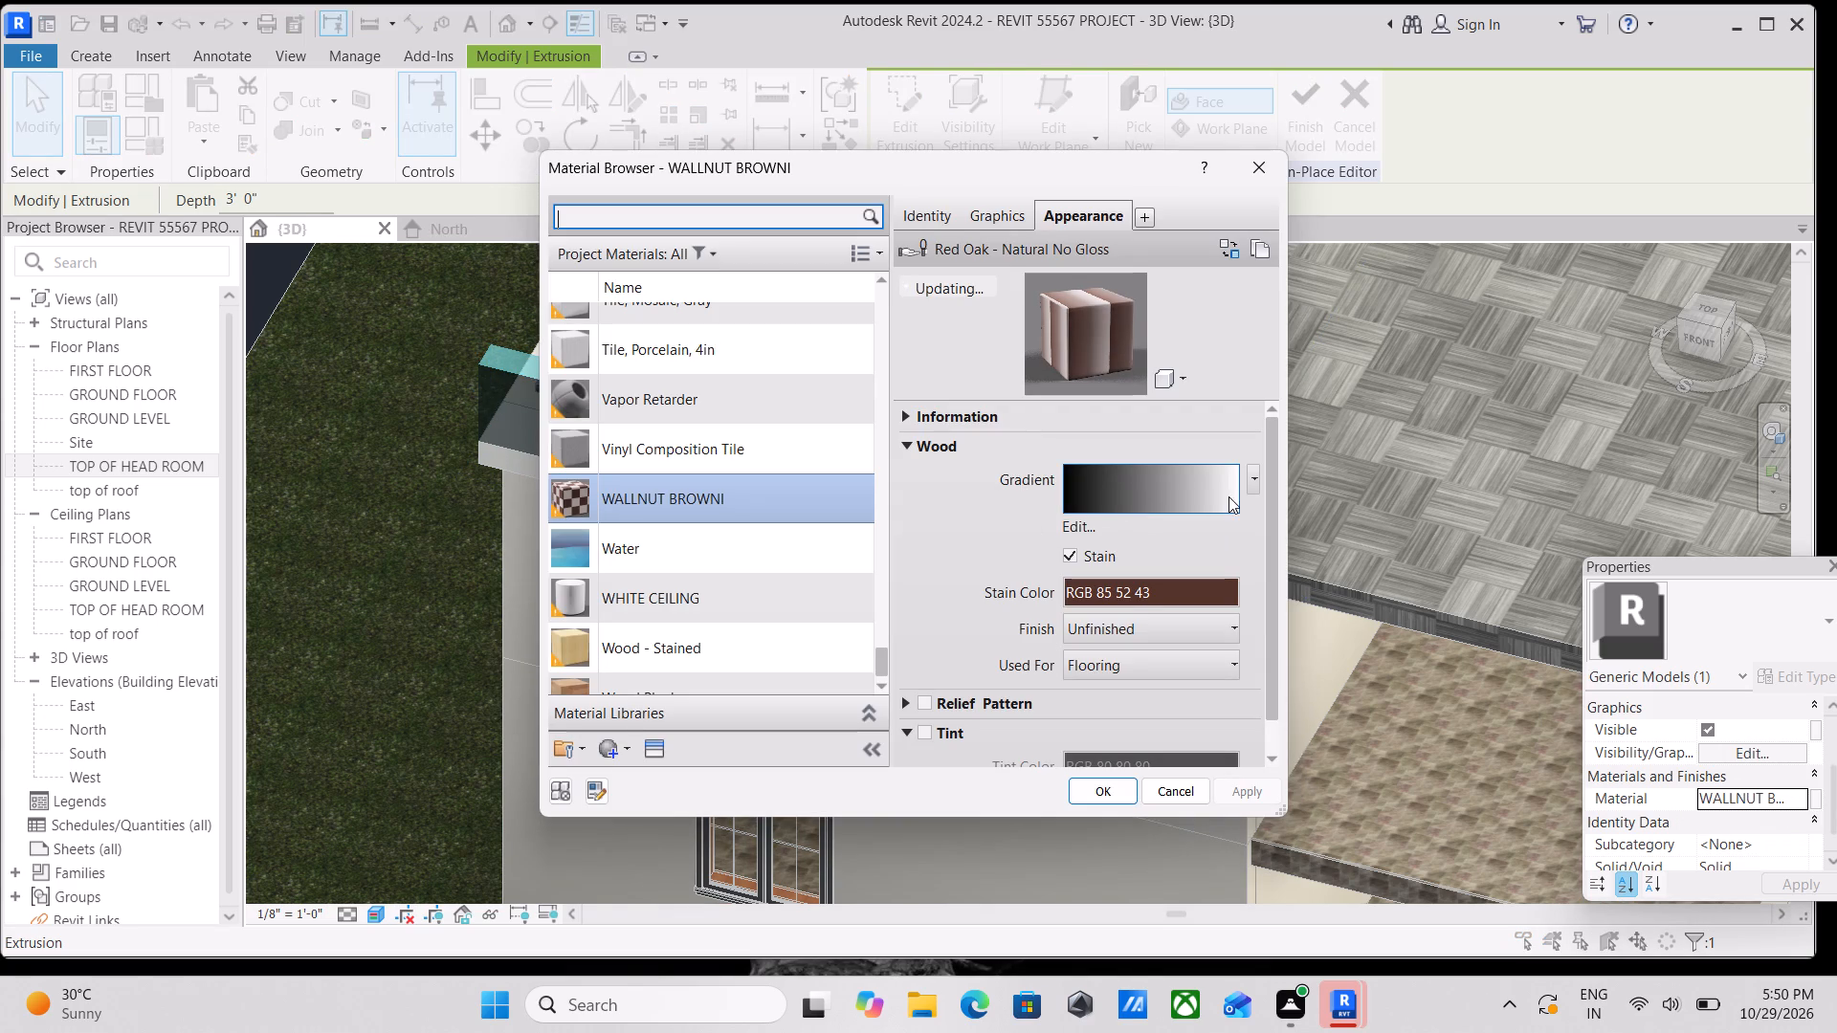
left_click(1075, 528)
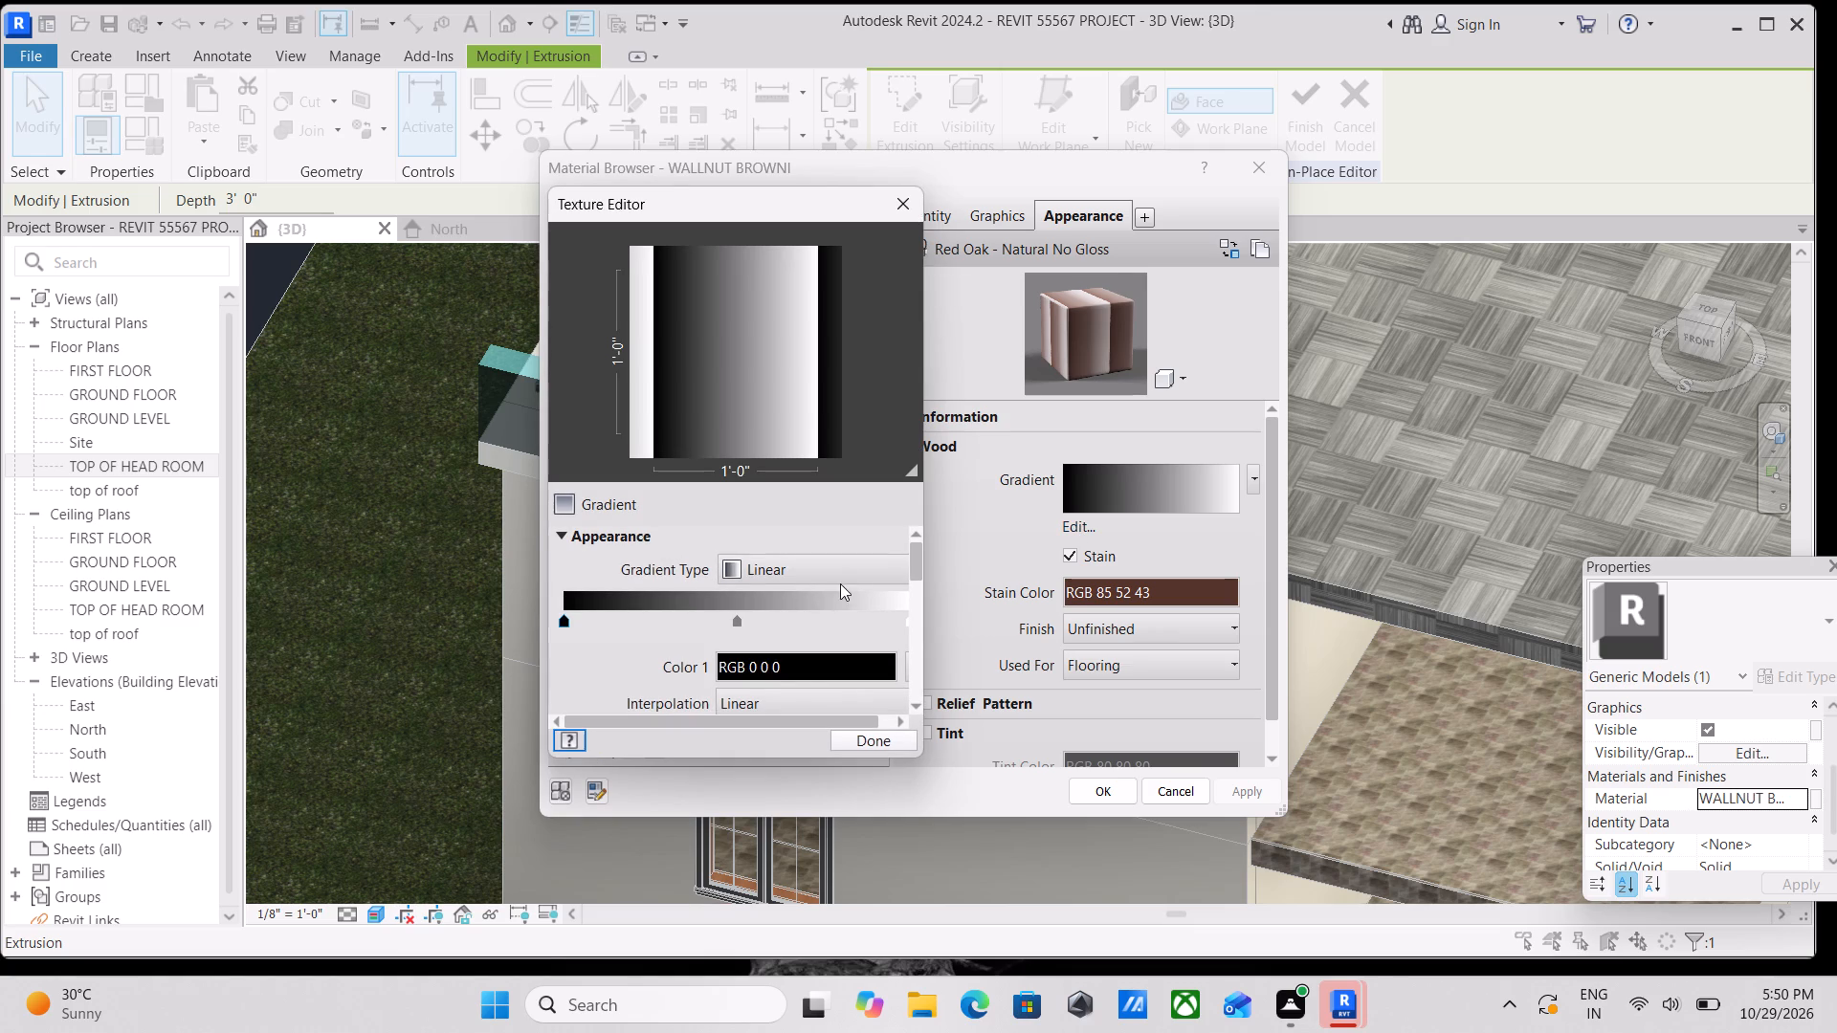
left_click(864, 565)
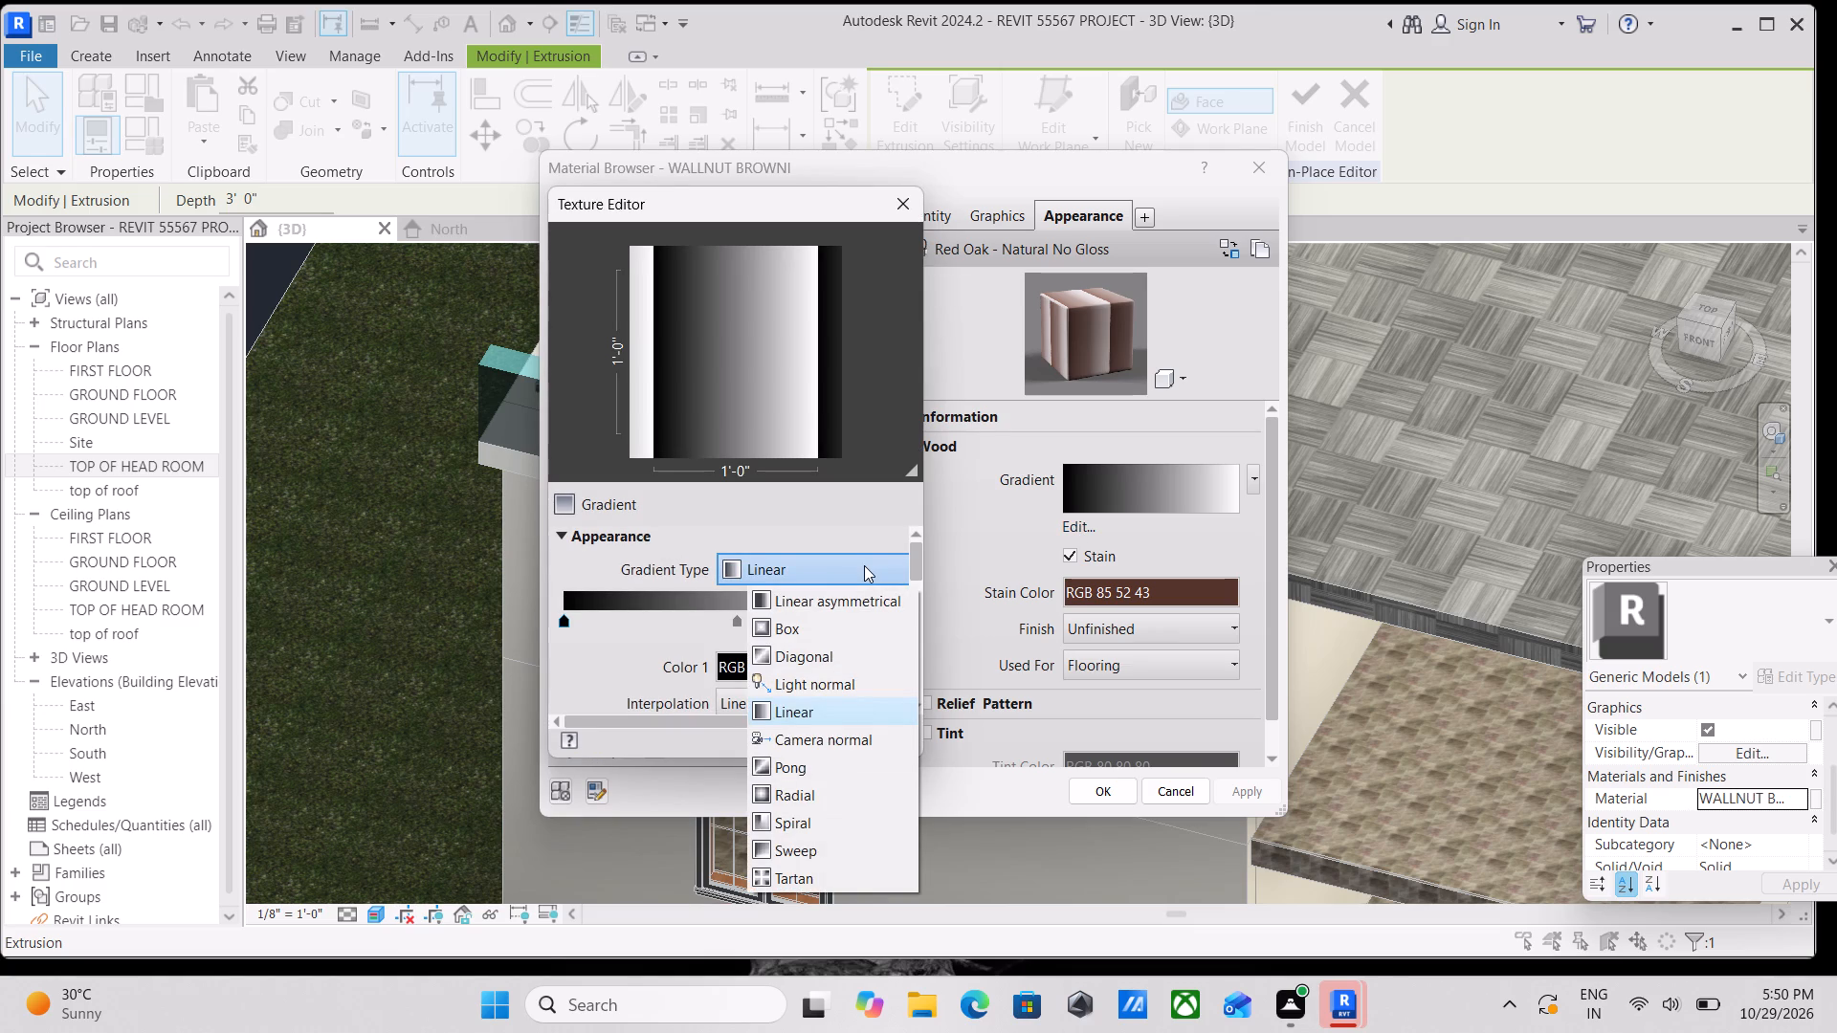
left_click(864, 565)
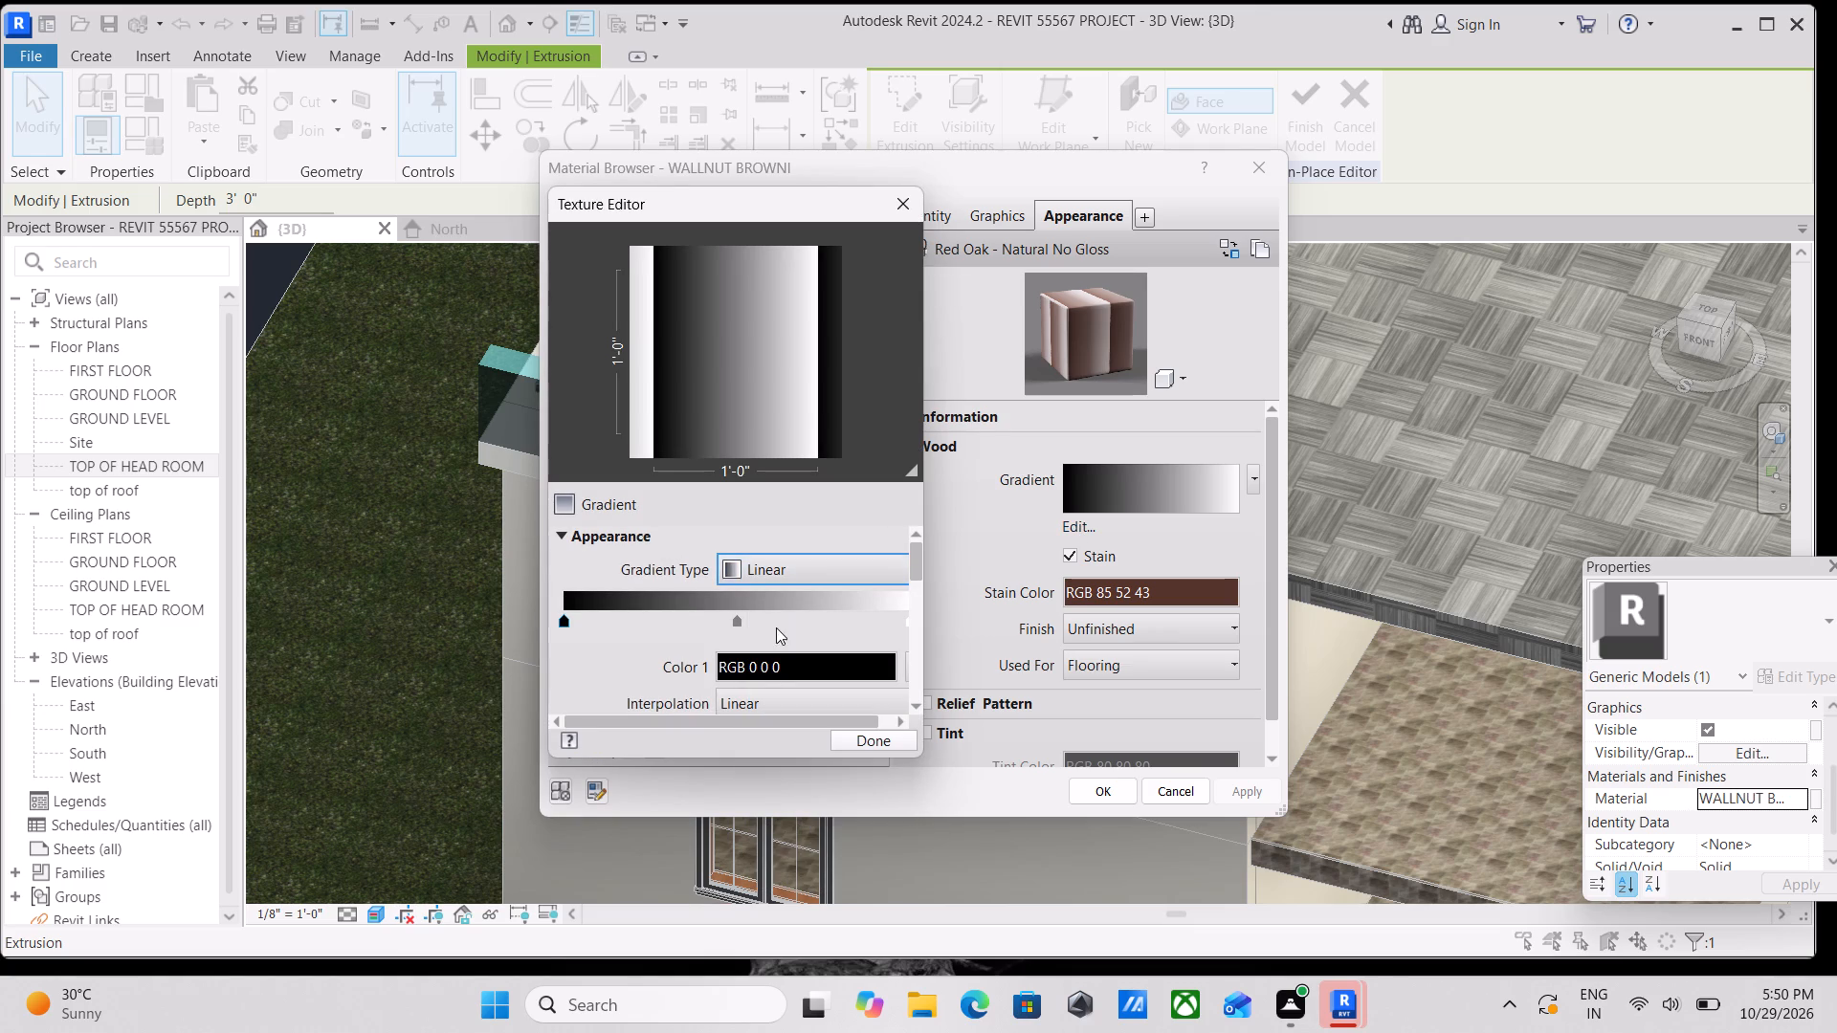
left_click(782, 664)
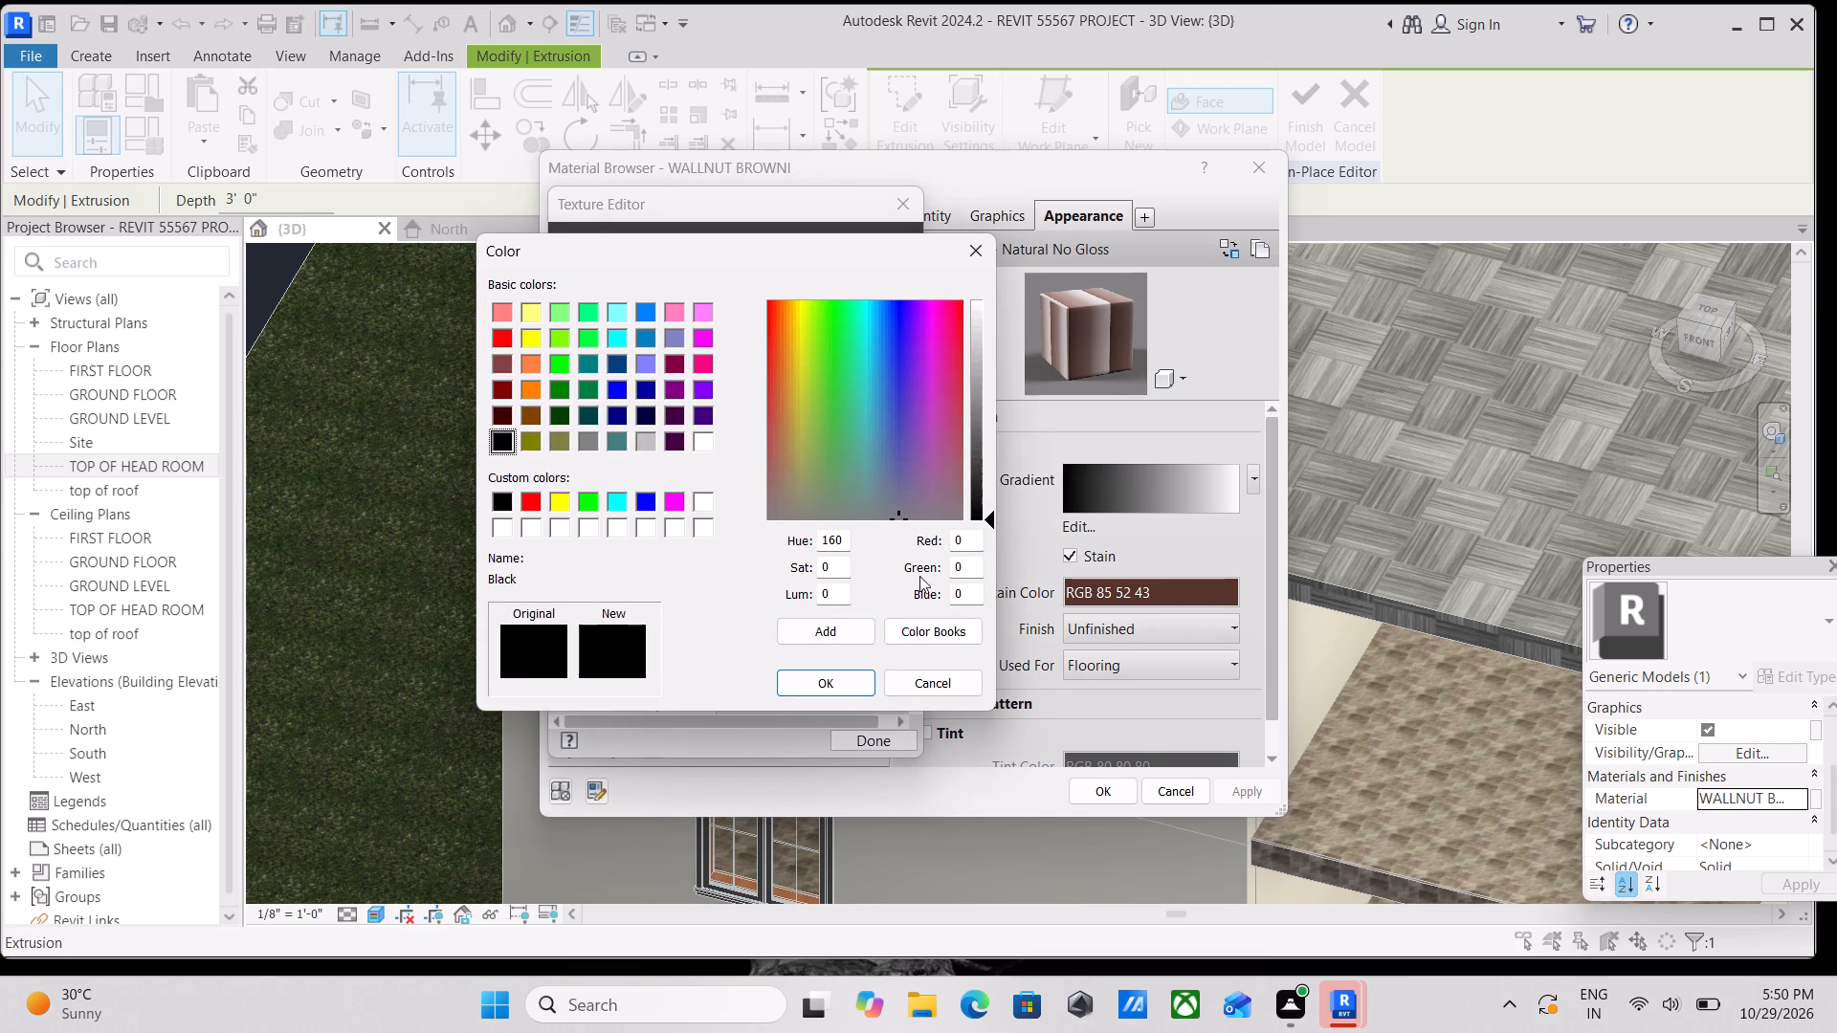
left_click(980, 253)
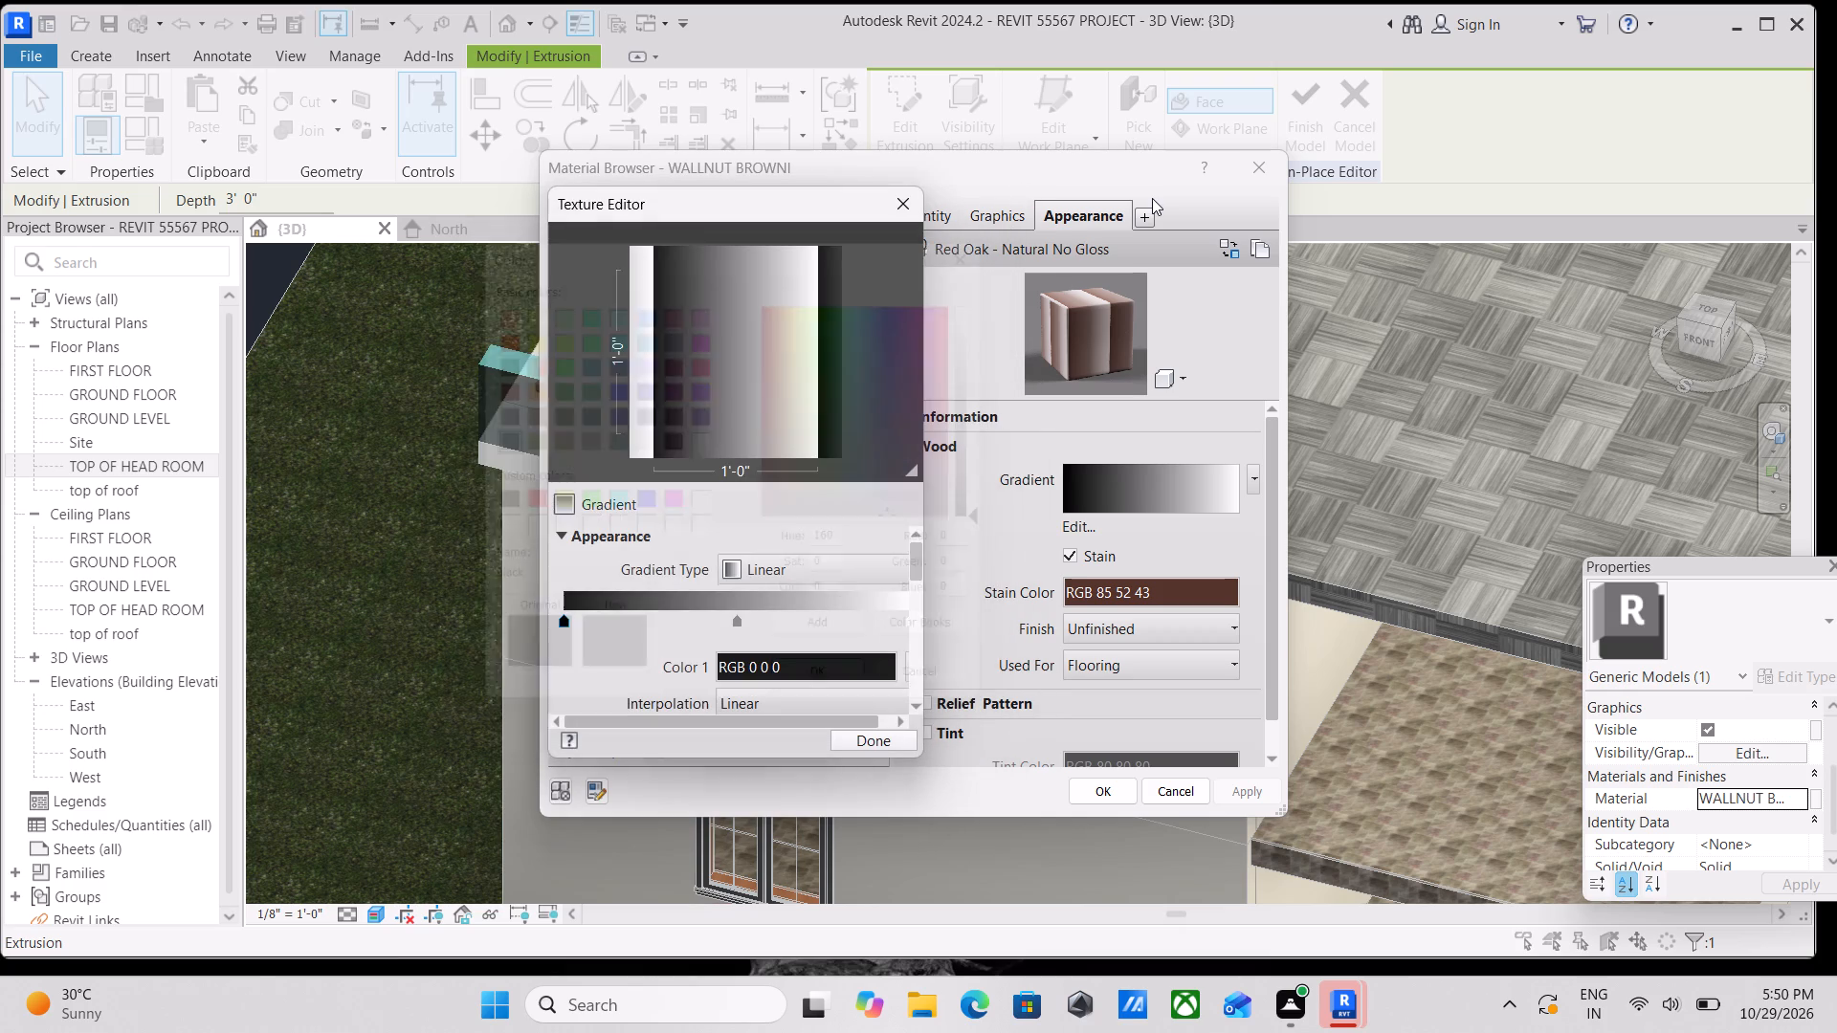
left_click(923, 196)
left_click(917, 205)
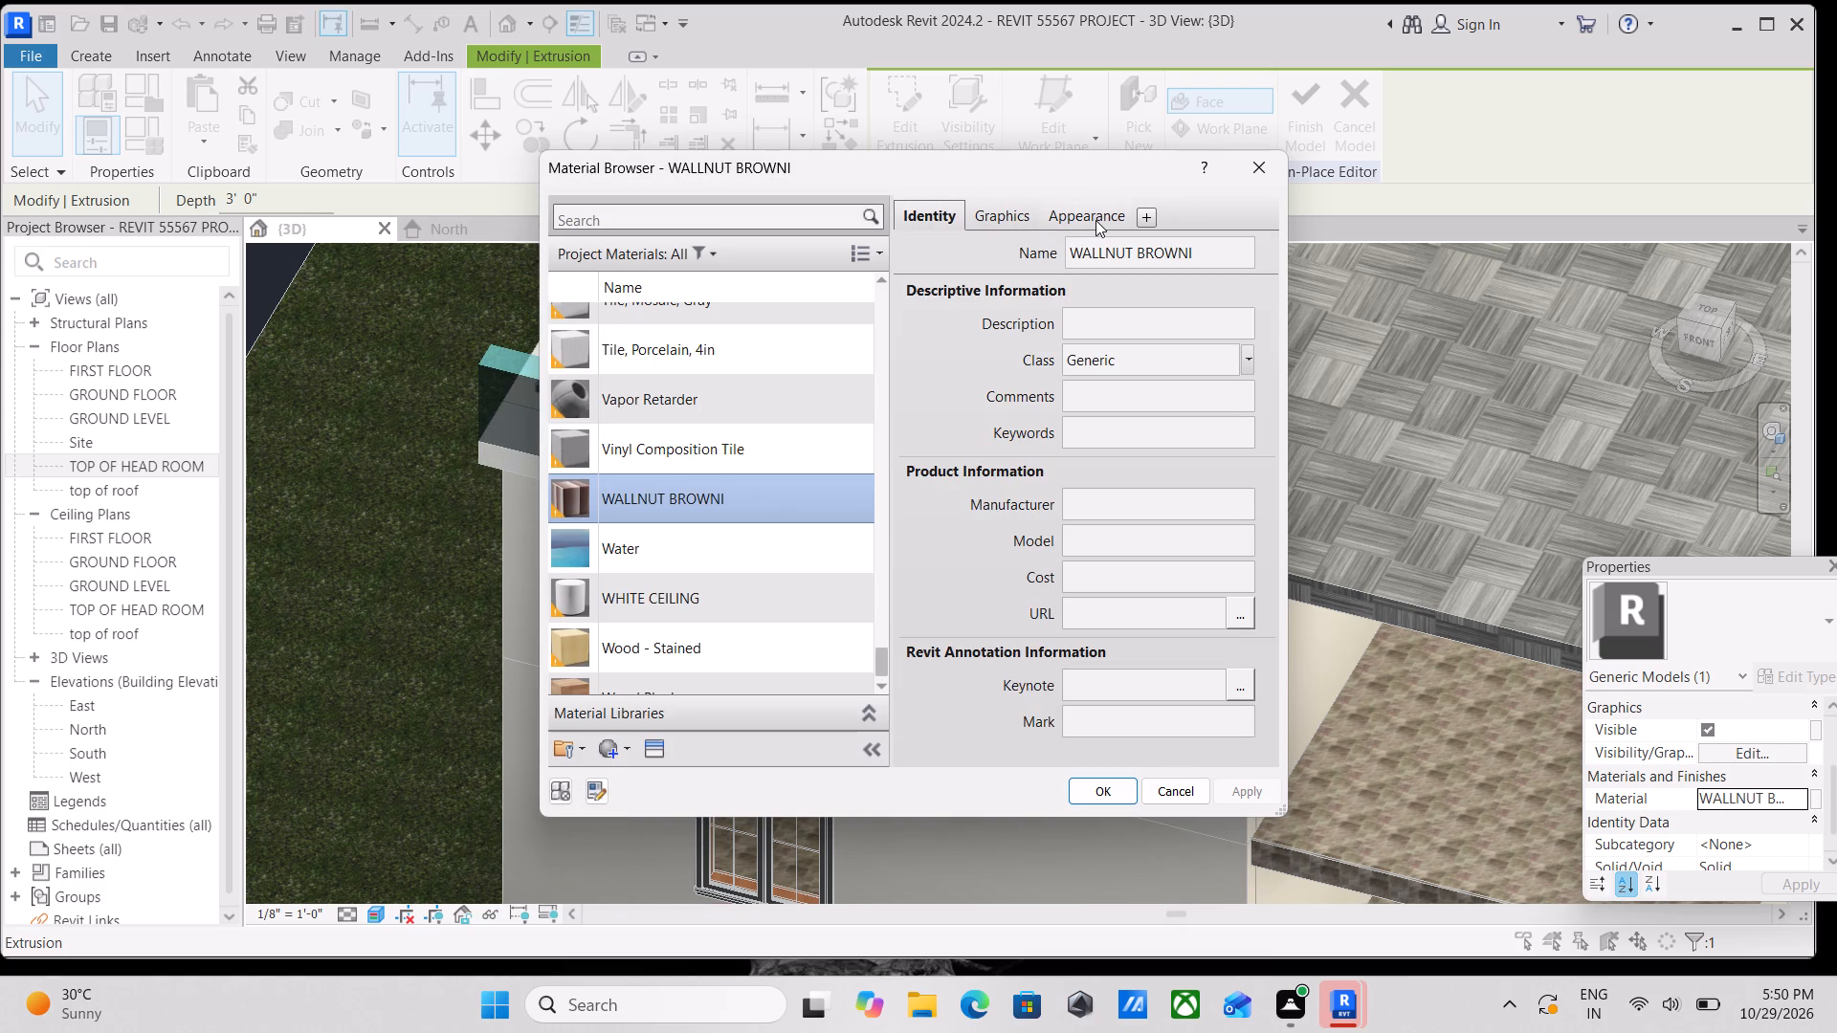
left_click(1150, 363)
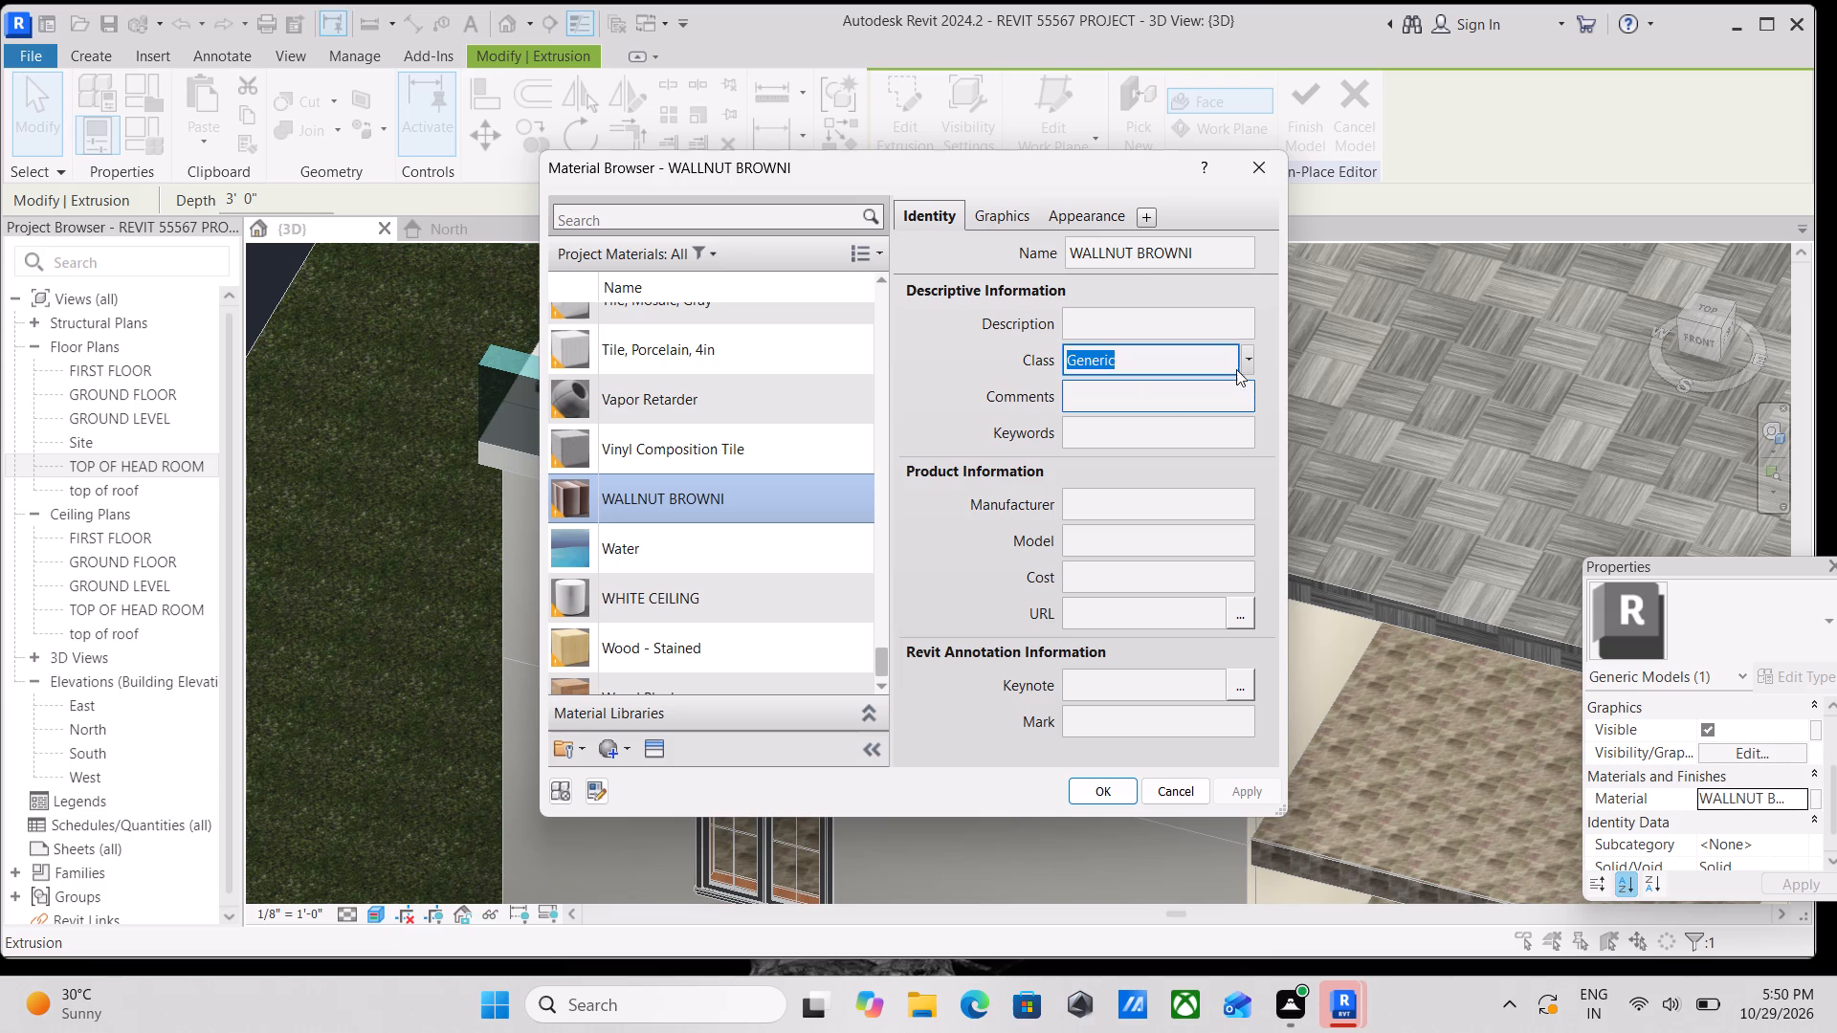
left_click(1245, 362)
left_click(1245, 362)
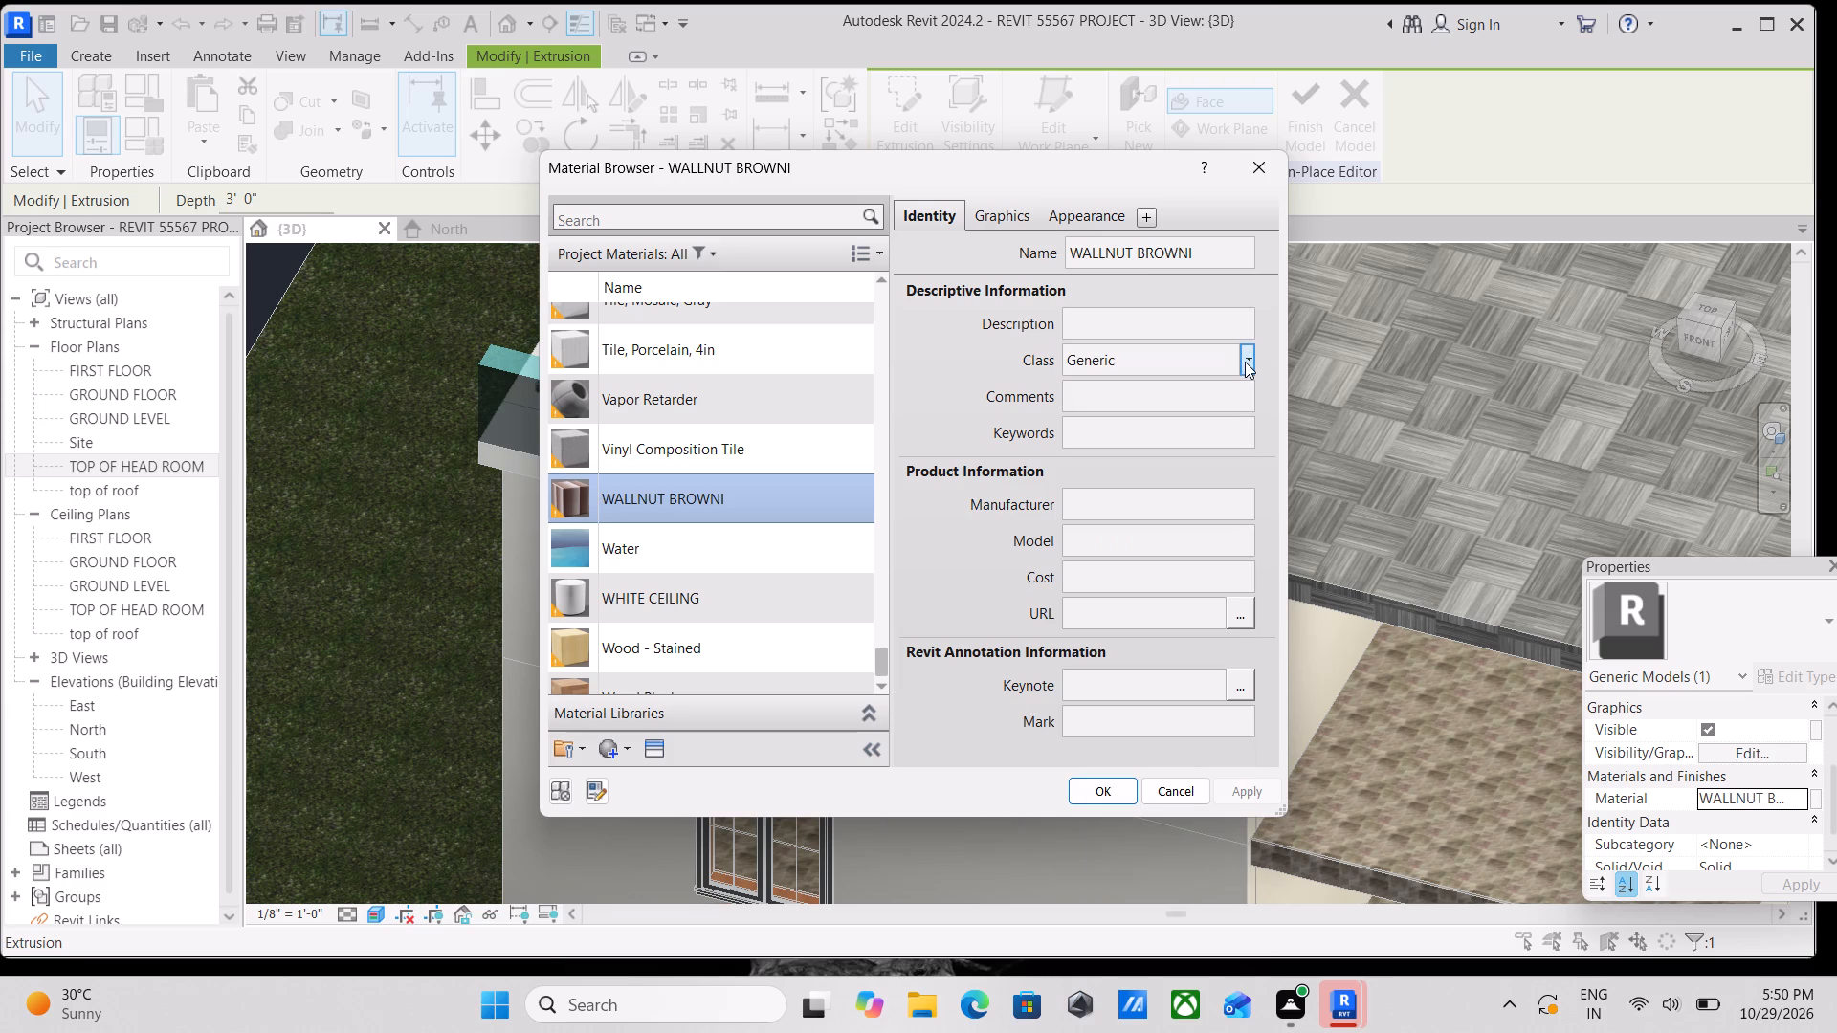
Create a new material in the project and rename it ESPRESSO.
left_click(589, 498)
left_click(613, 754)
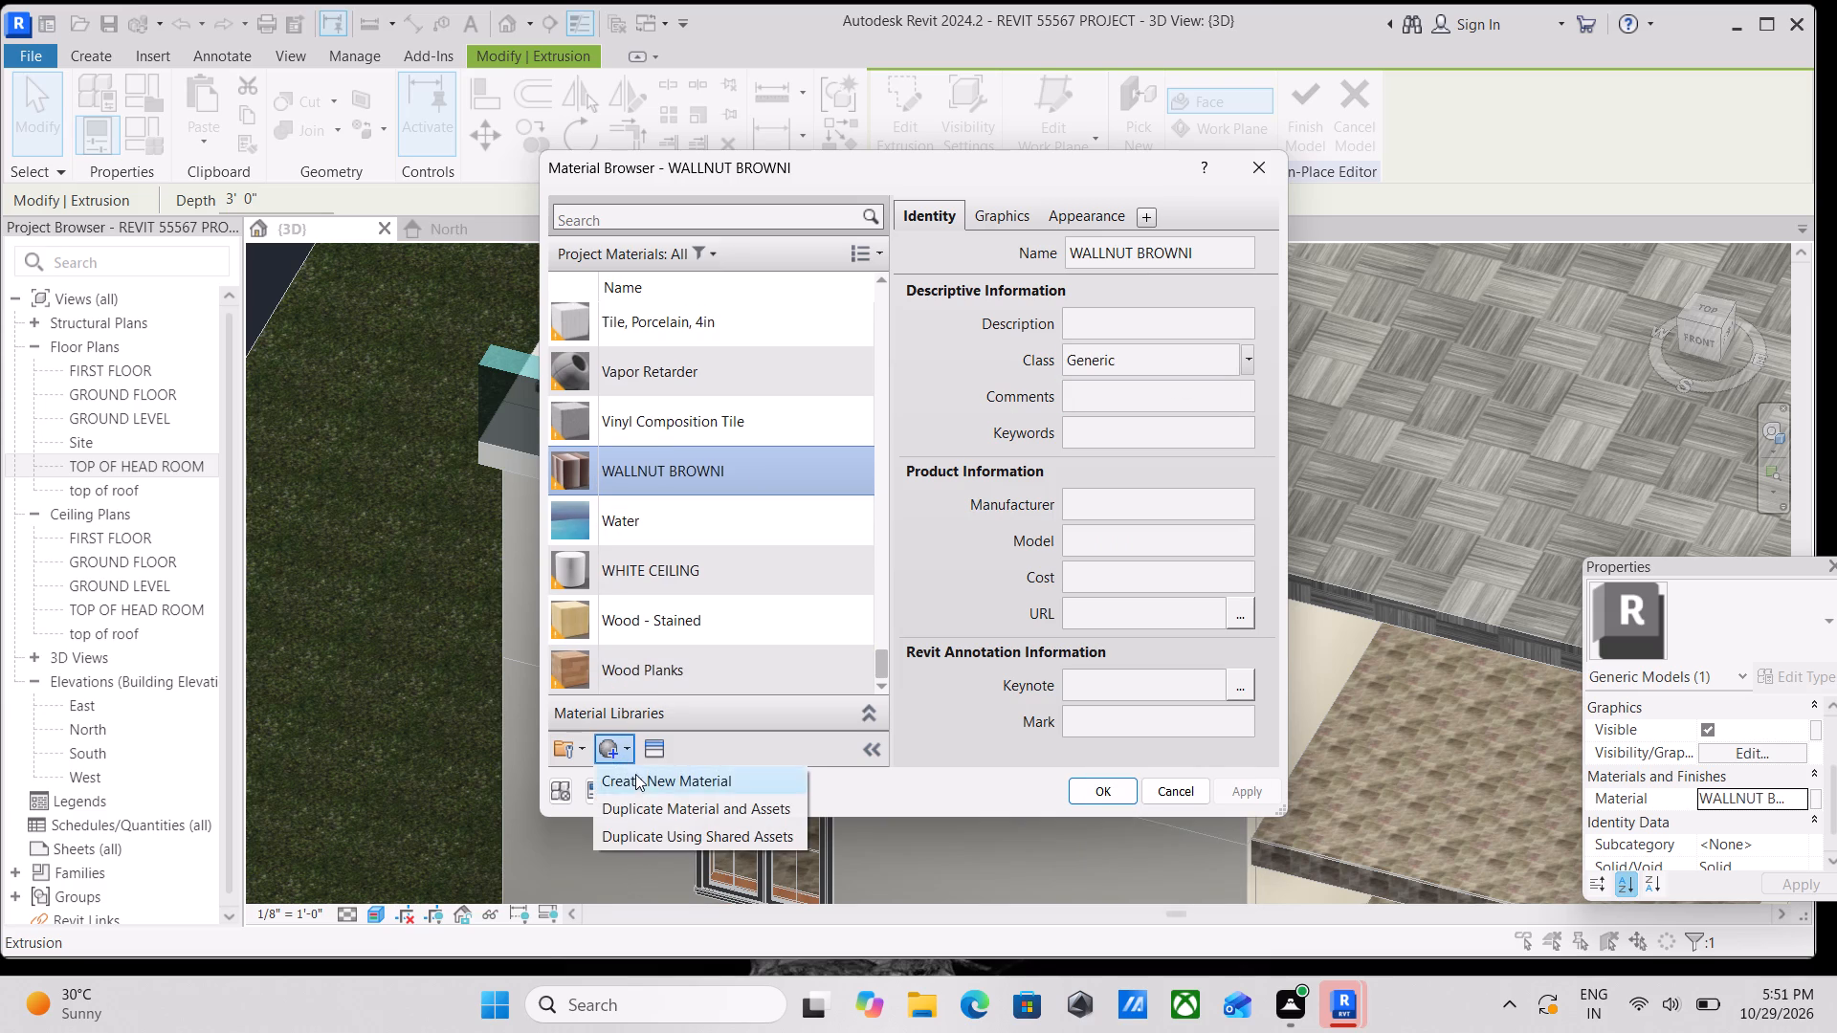
left_click(635, 778)
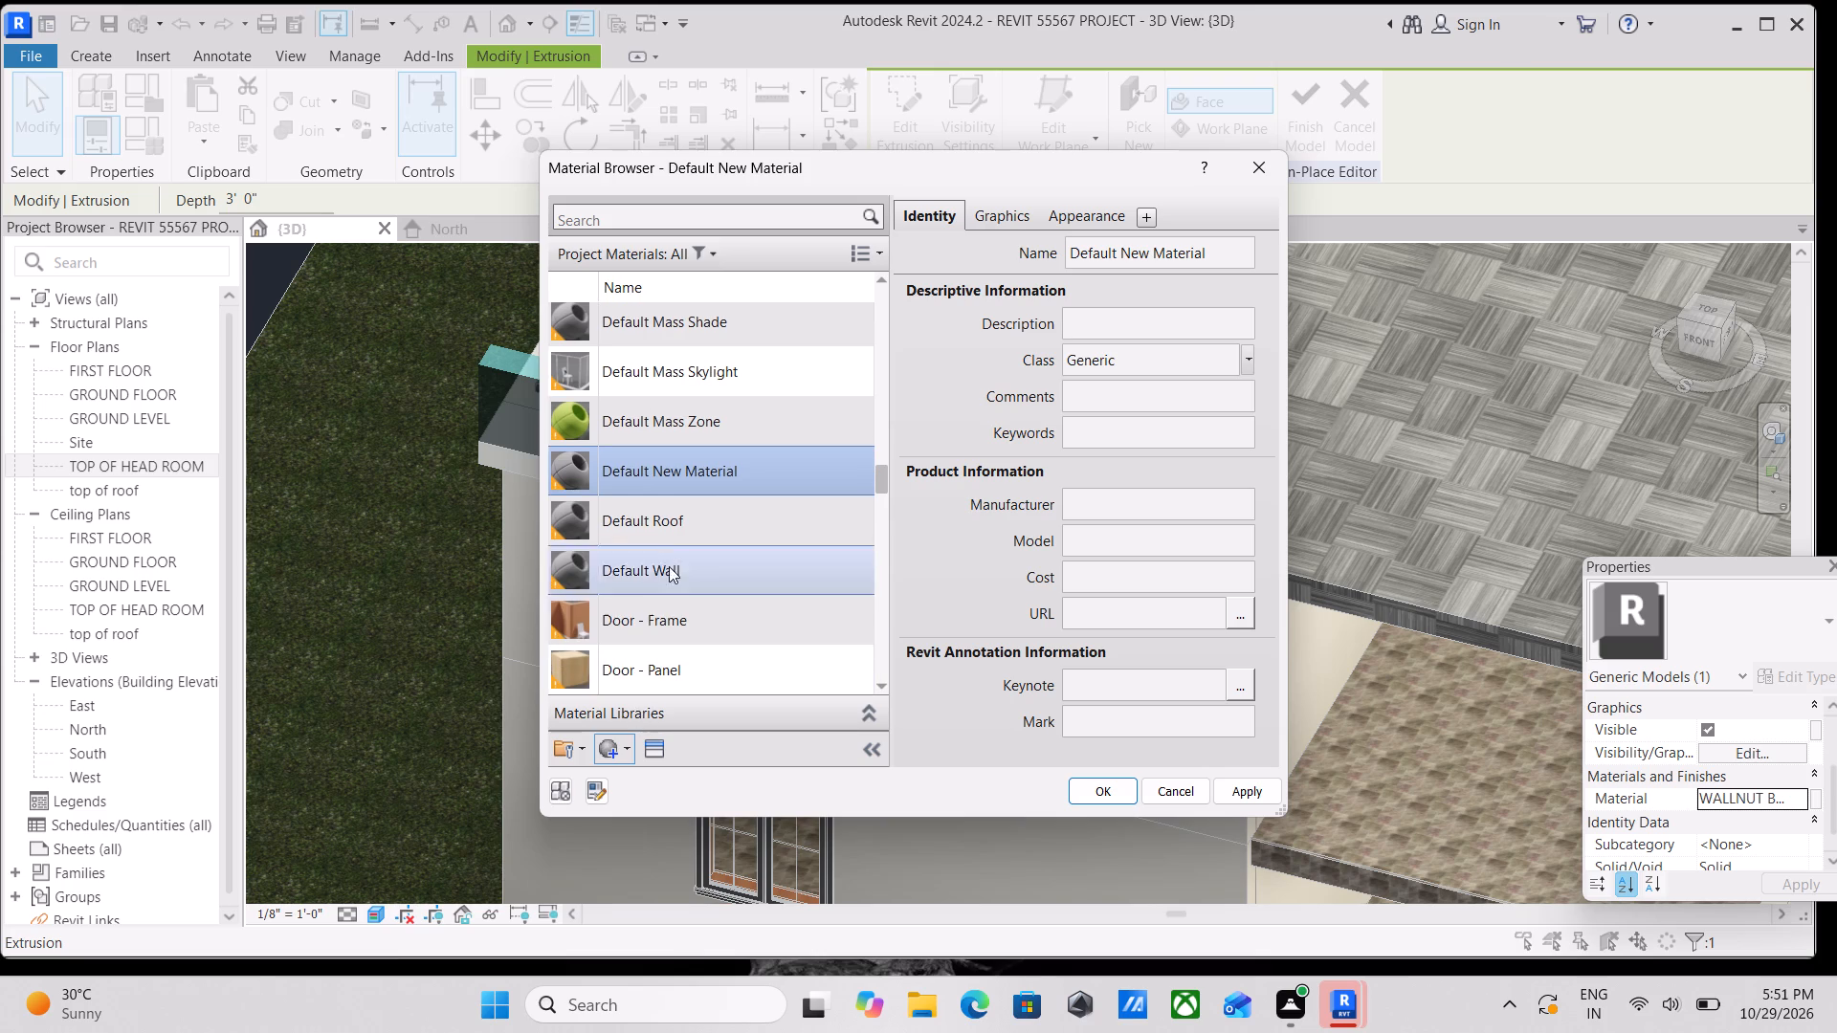
right_click(664, 476)
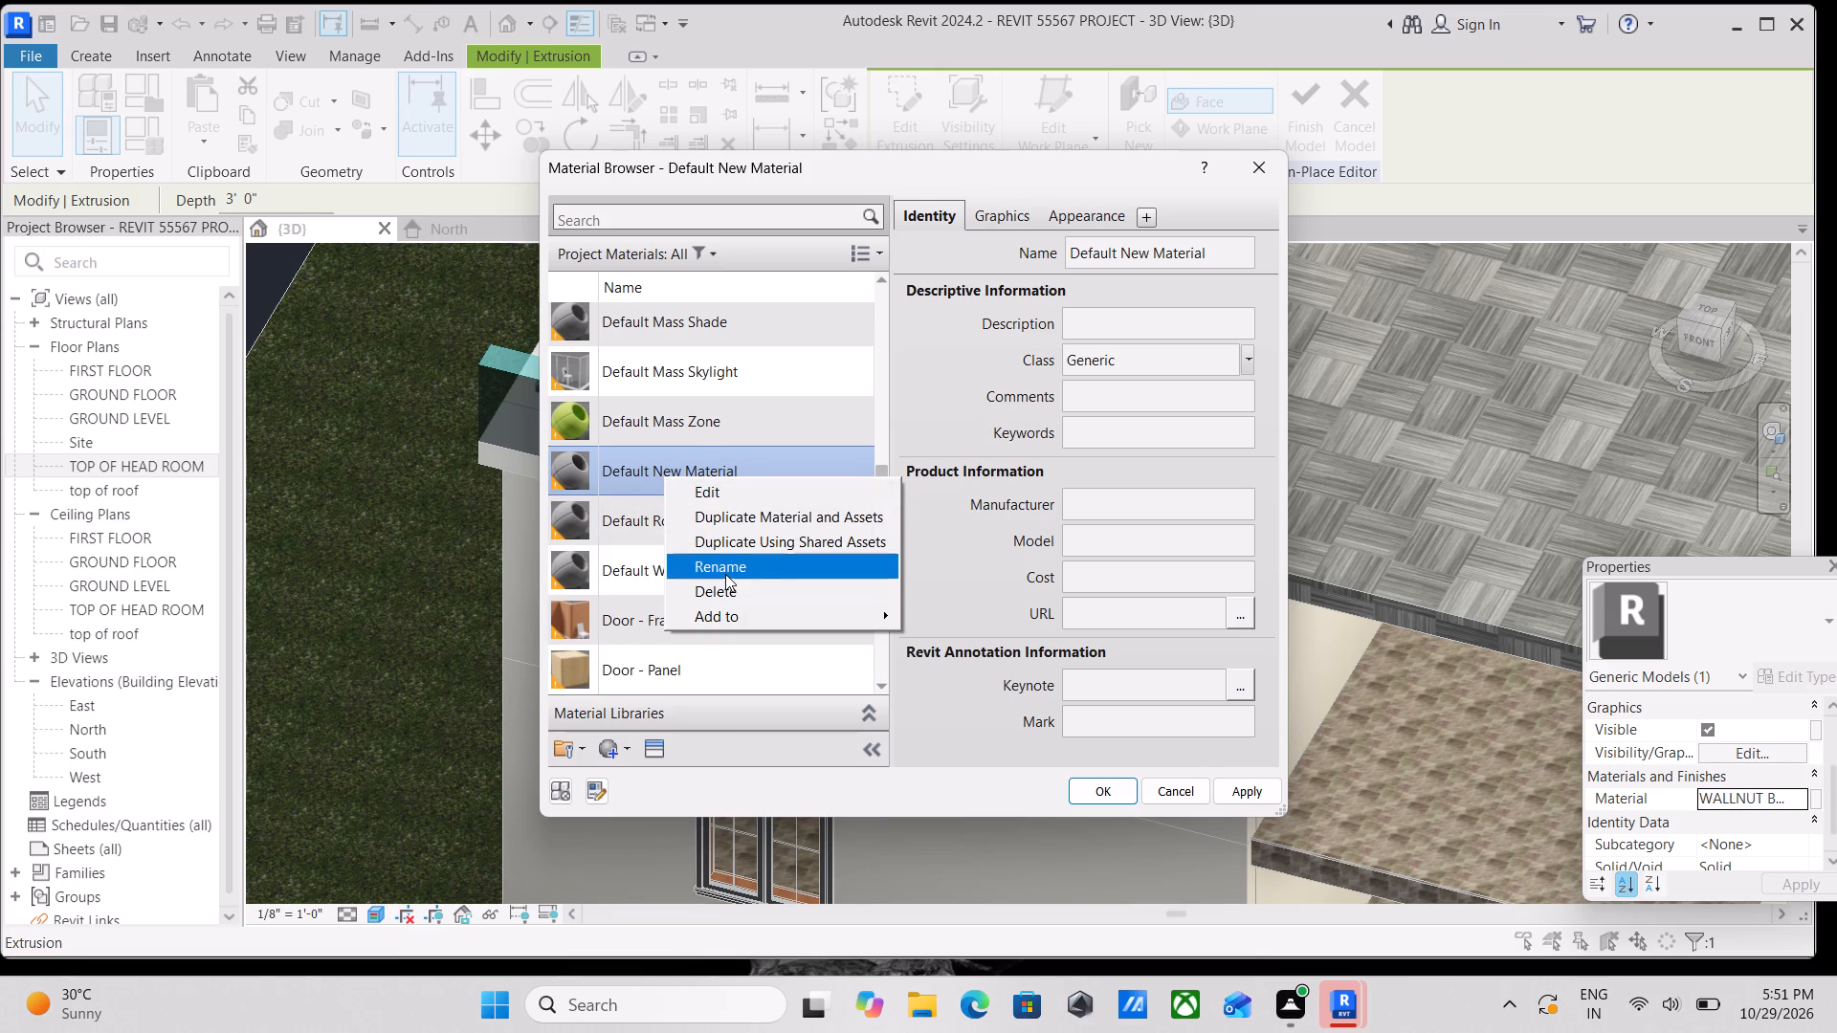
left_click(725, 574)
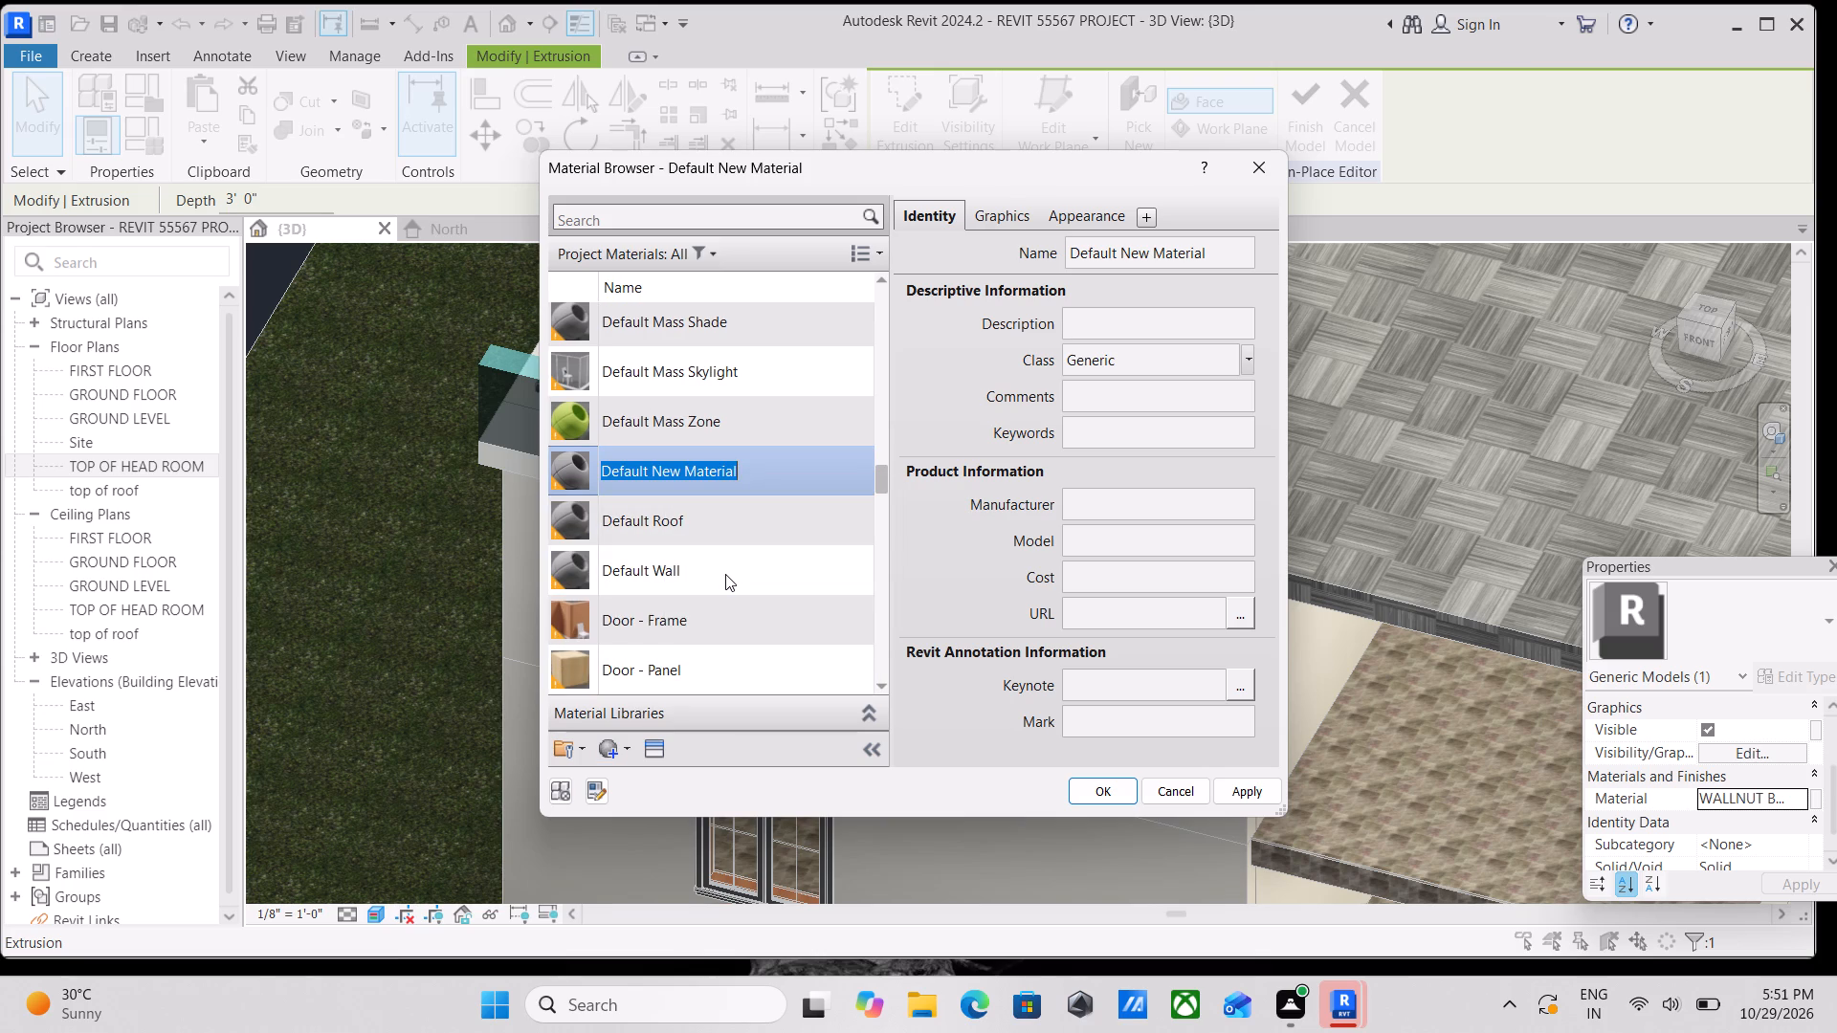
type("ES")
type("PRESS")
key("o")
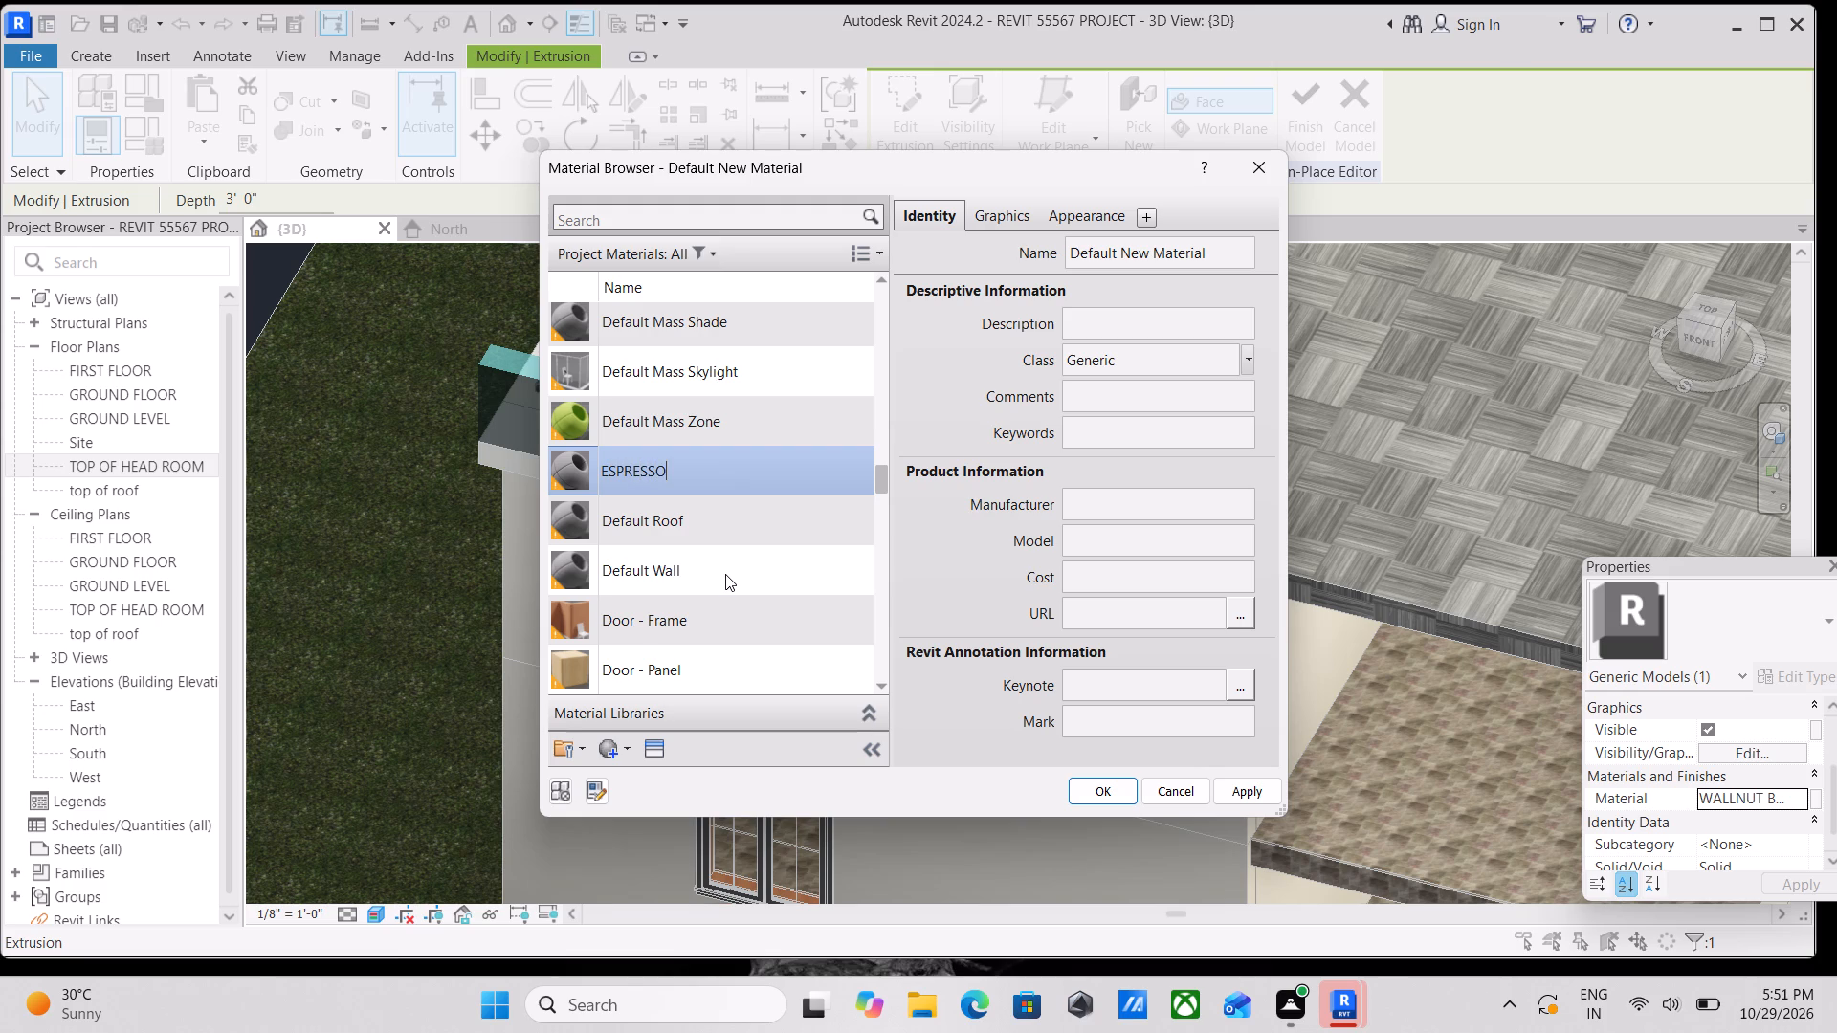
left_click(807, 476)
Set the red value of the ESPRESSO material's appearance colour to 85.
left_click(1074, 215)
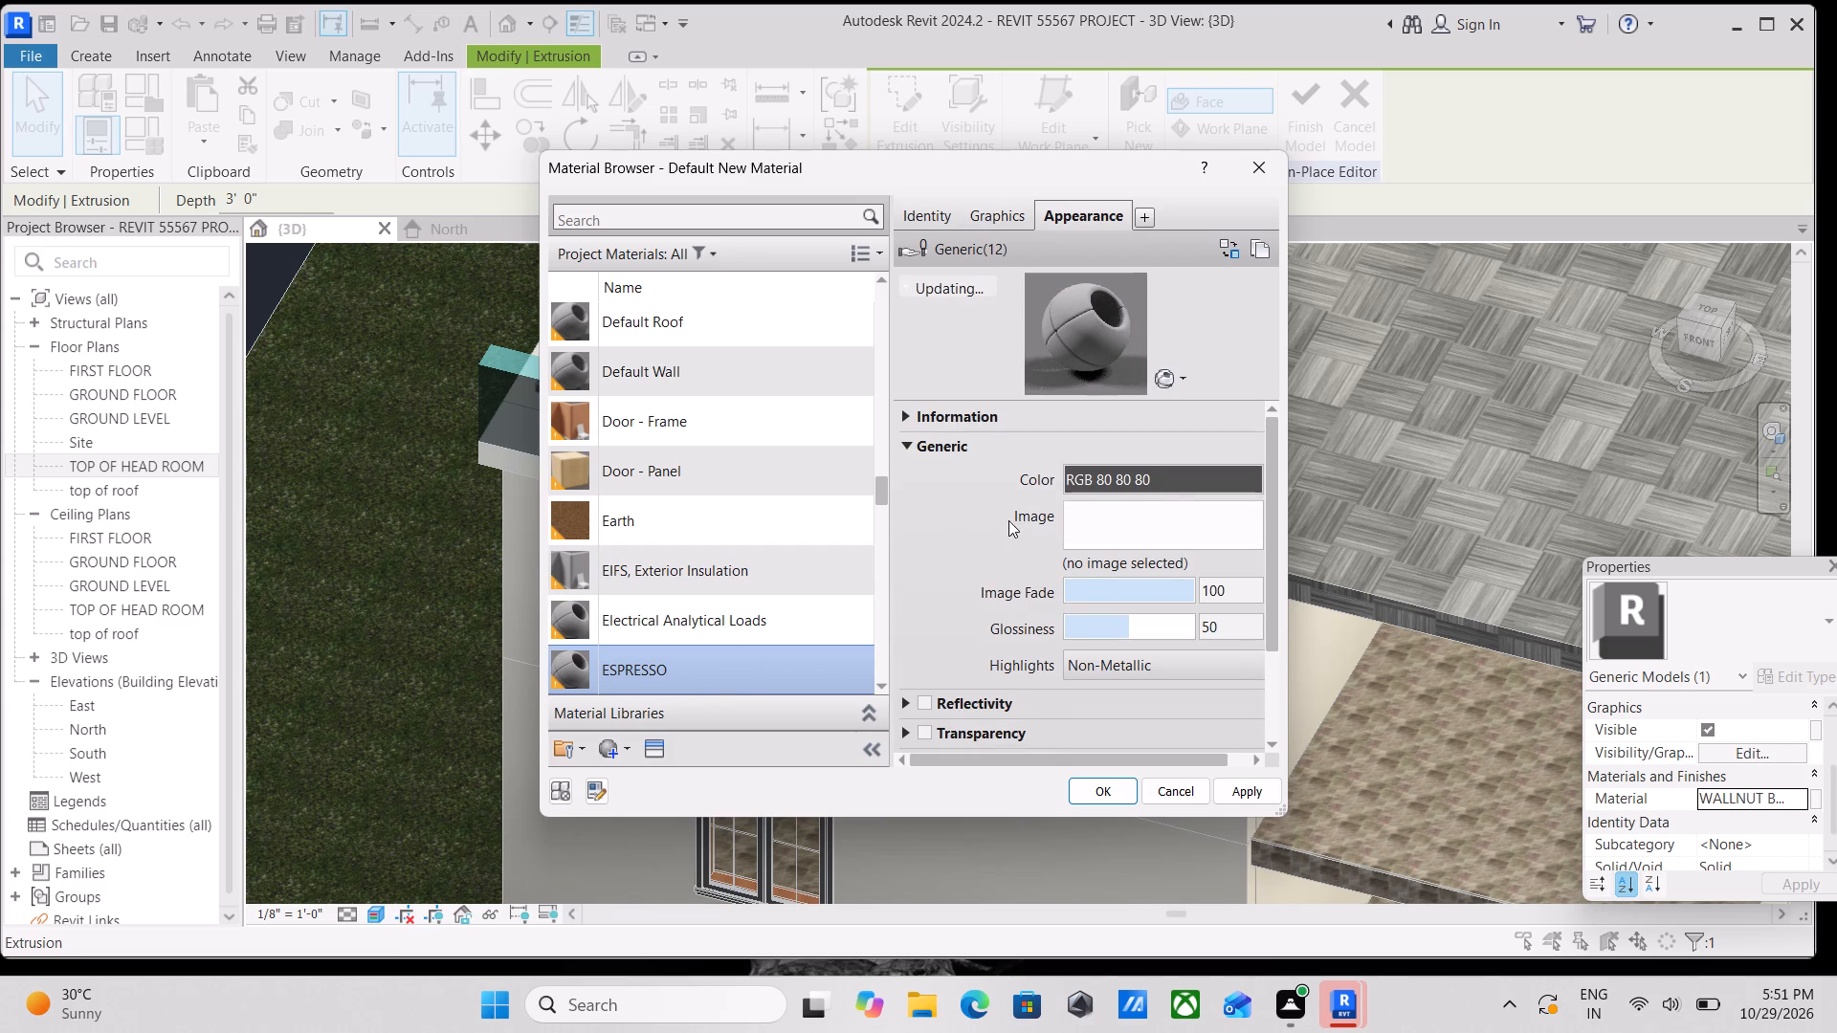
left_click(1150, 473)
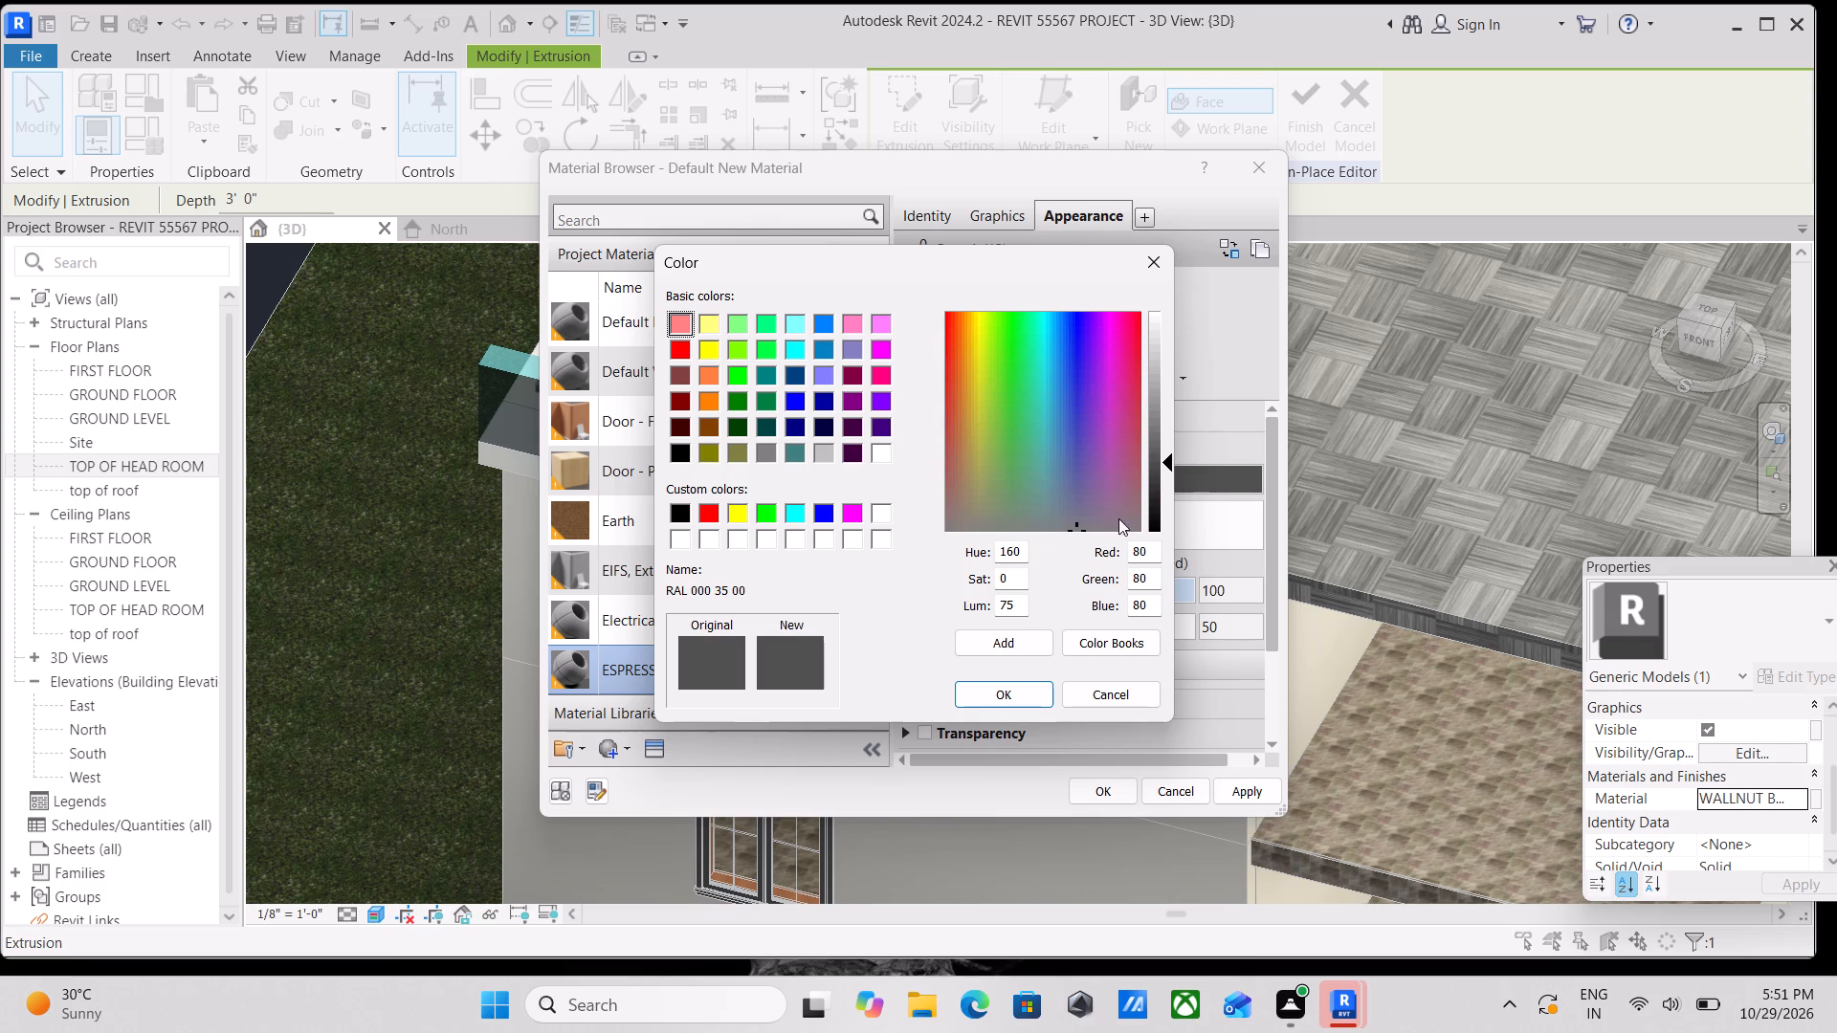
left_click_drag(1151, 551, 1084, 566)
type("85")
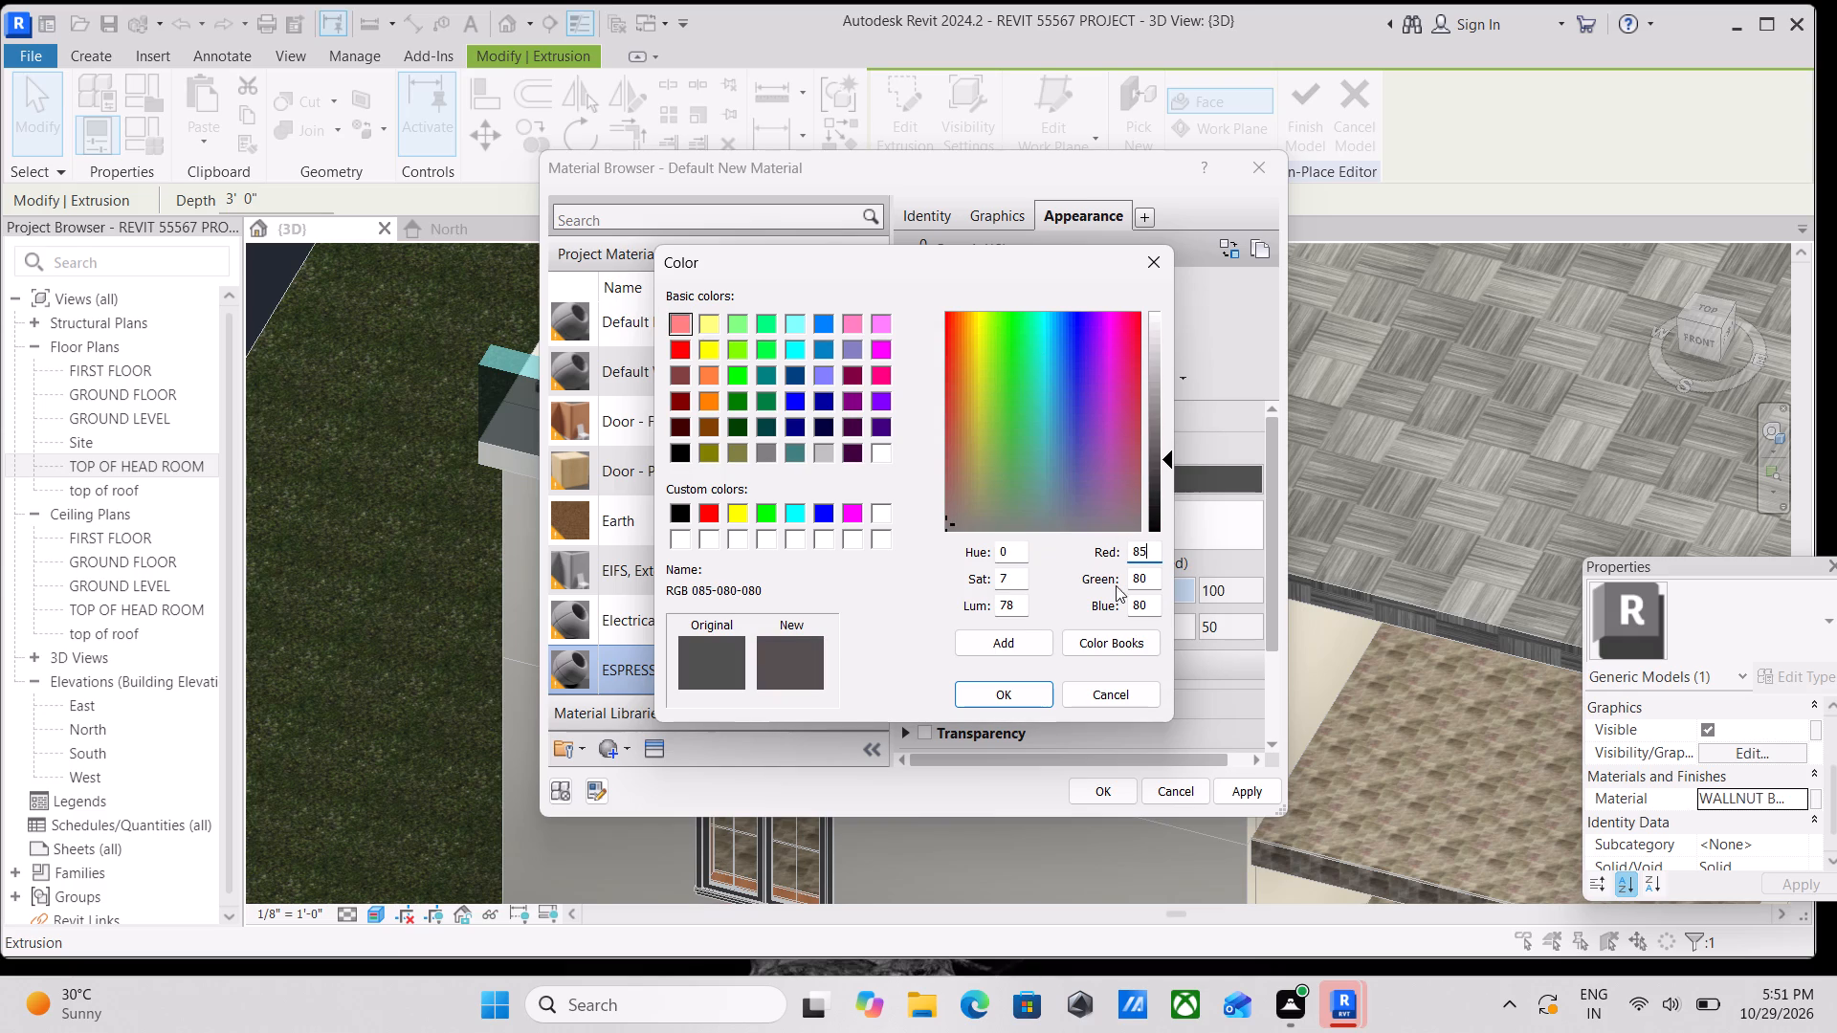
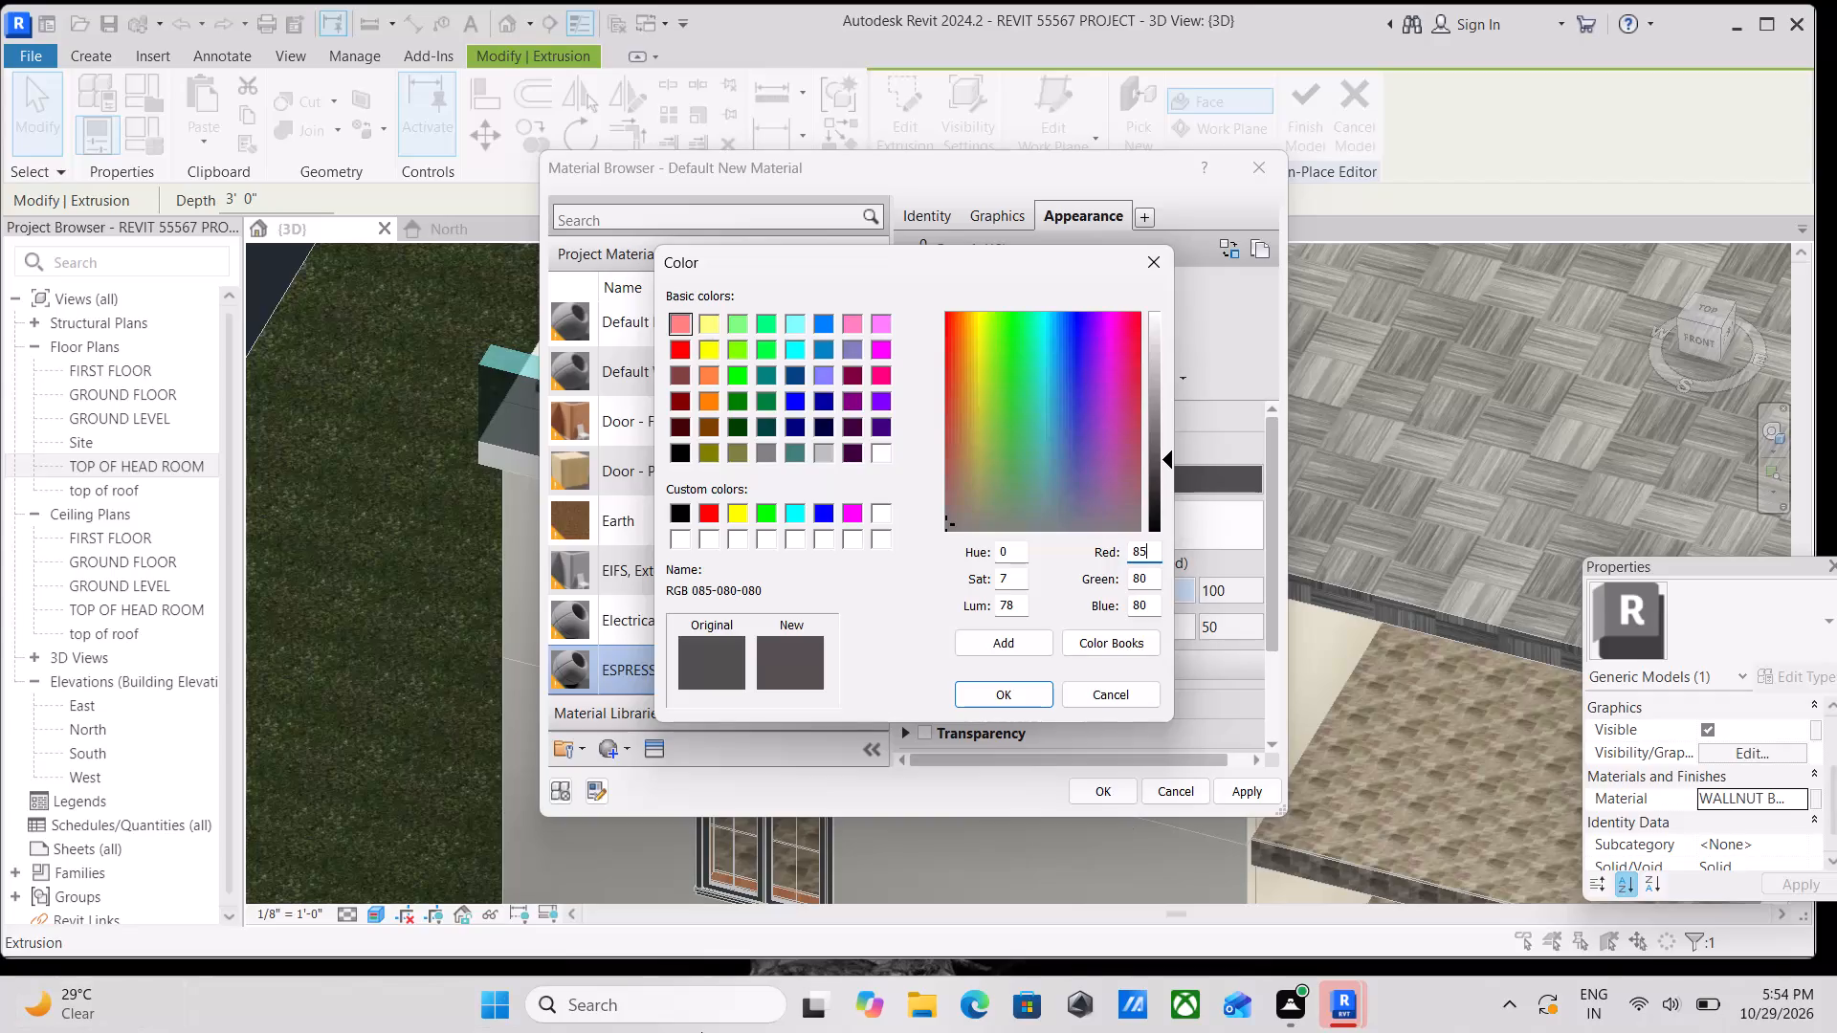
Set the ESPRESSO material's generic appearance color to RGB 131, 86, 56.
scroll(1154, 777, "down", 1)
scroll(989, 501, "up", 2)
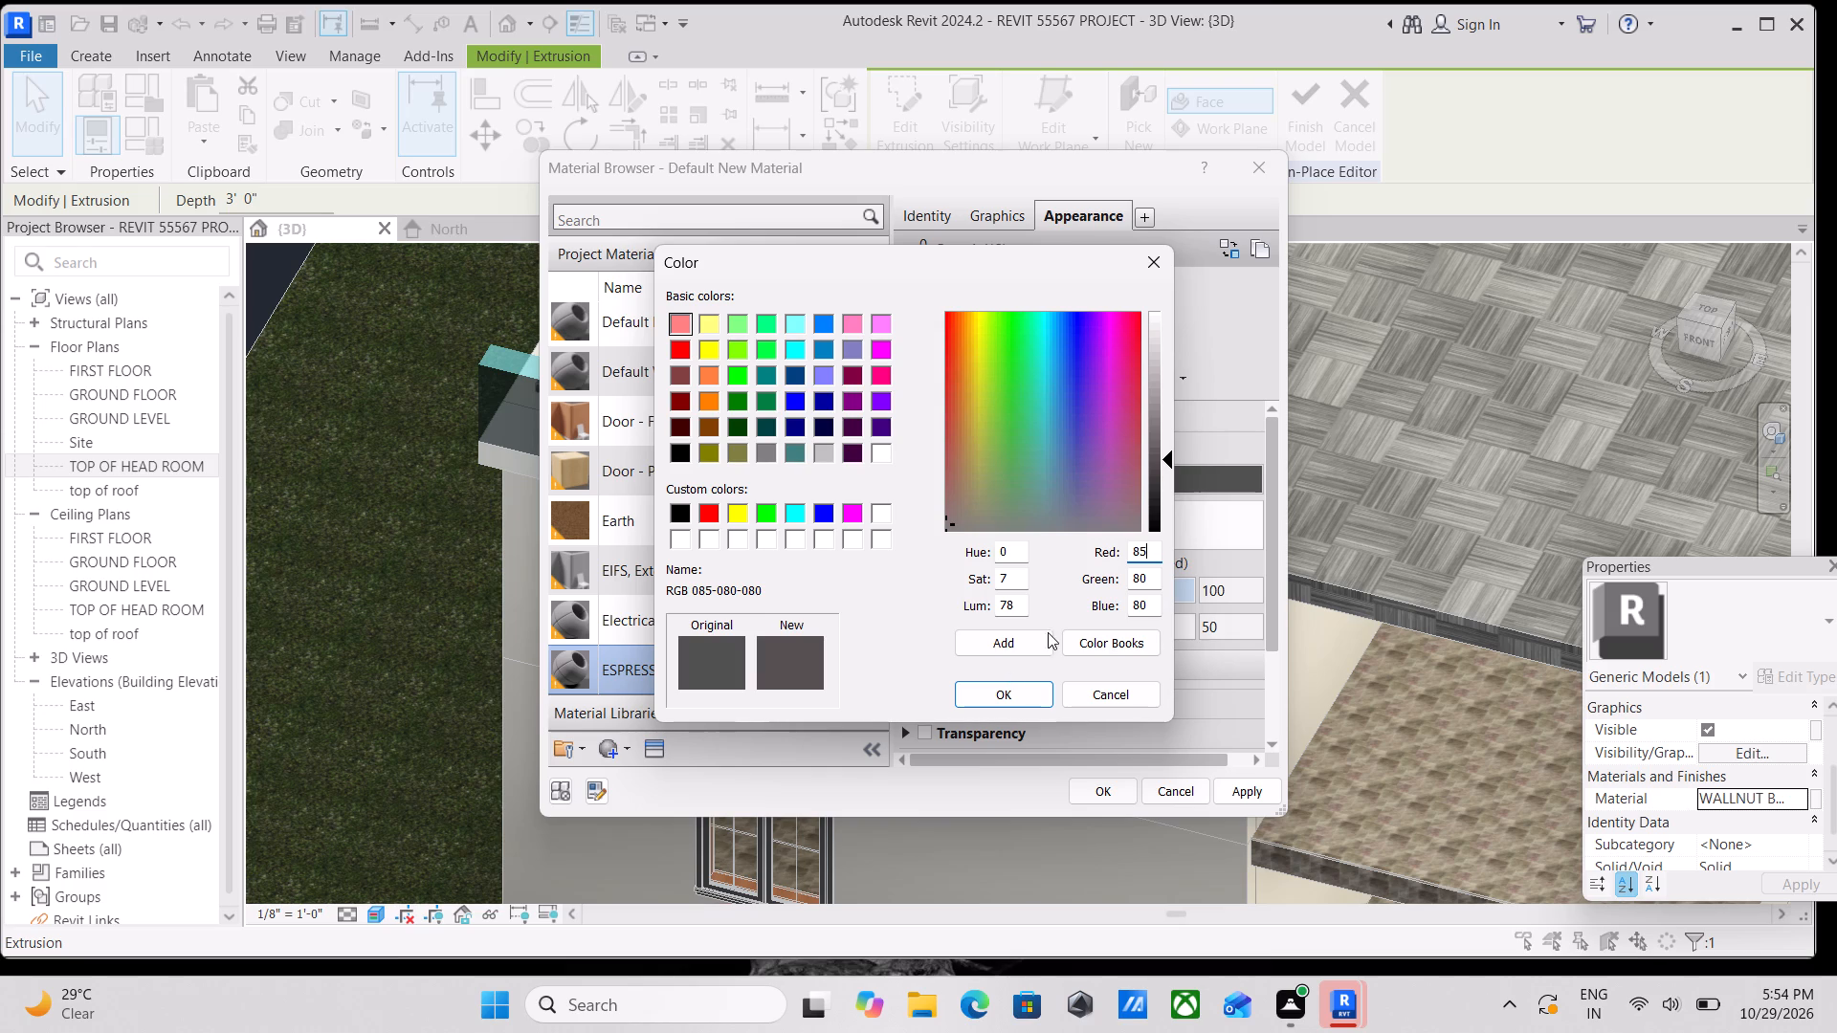
left_click_drag(1156, 546, 1096, 547)
type("131")
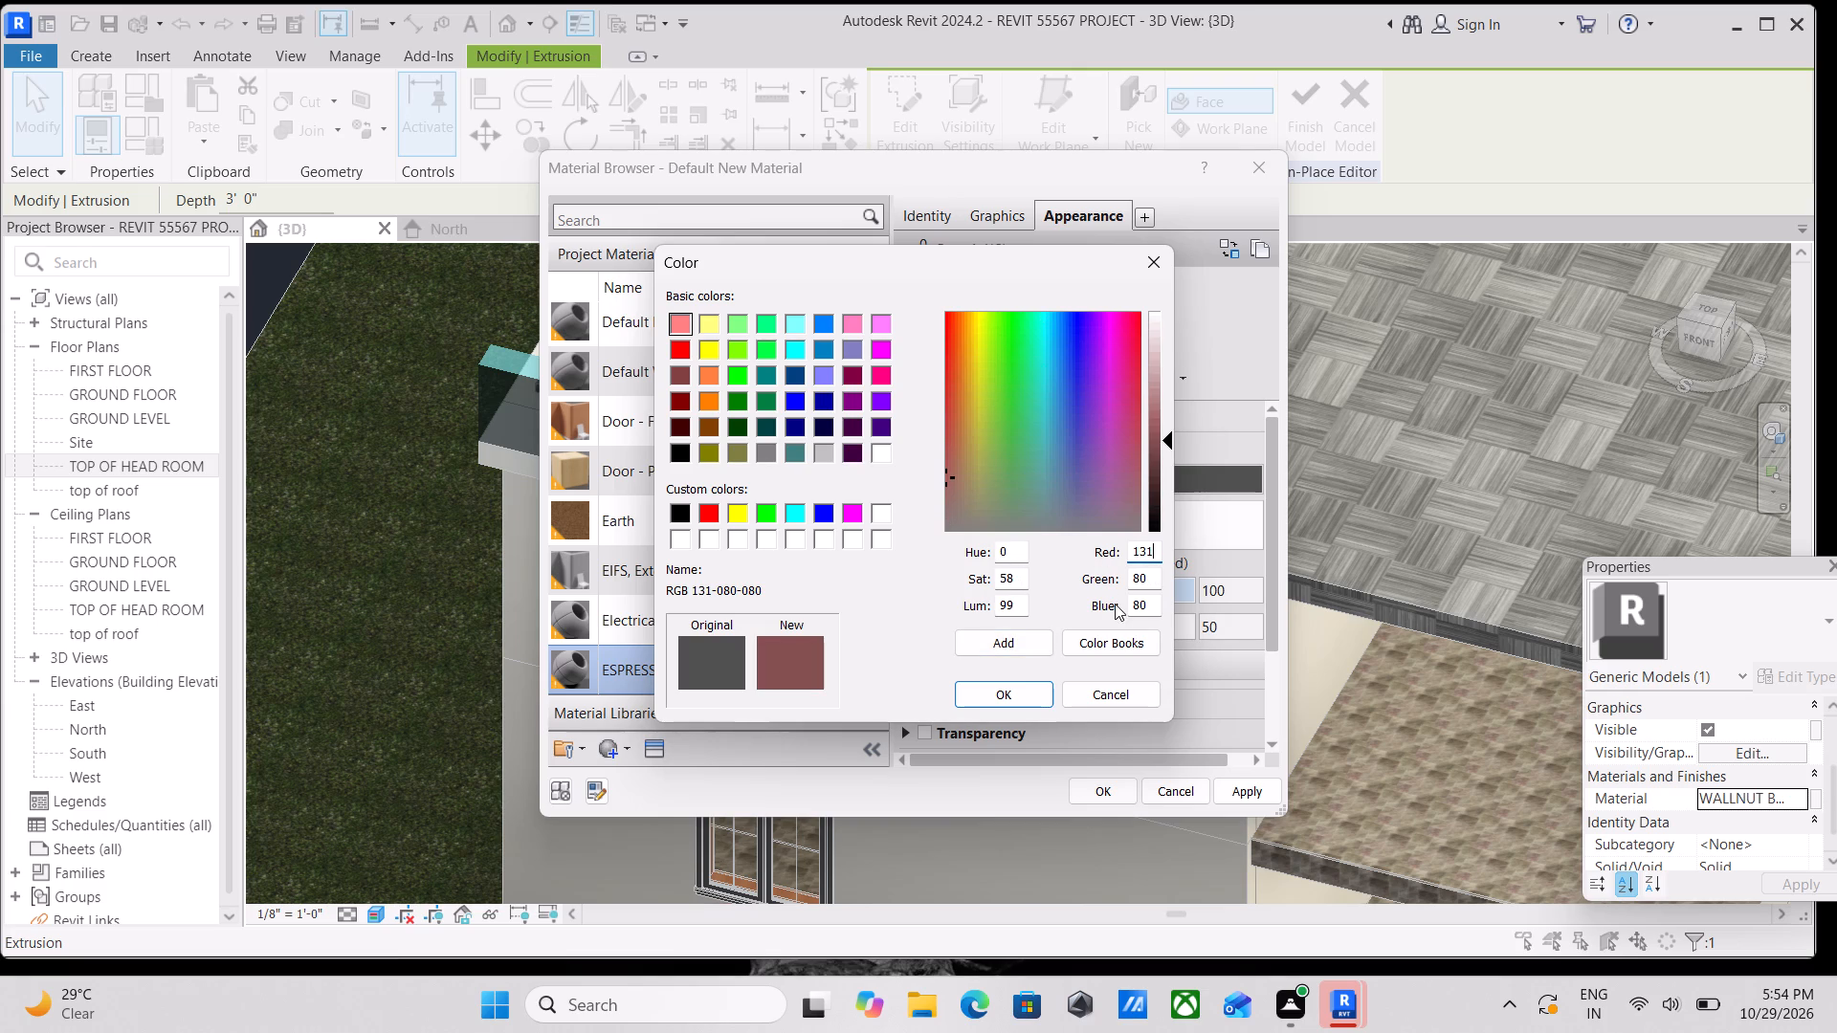
left_click_drag(1152, 578, 1107, 589)
type("86")
left_click_drag(1156, 603, 1124, 605)
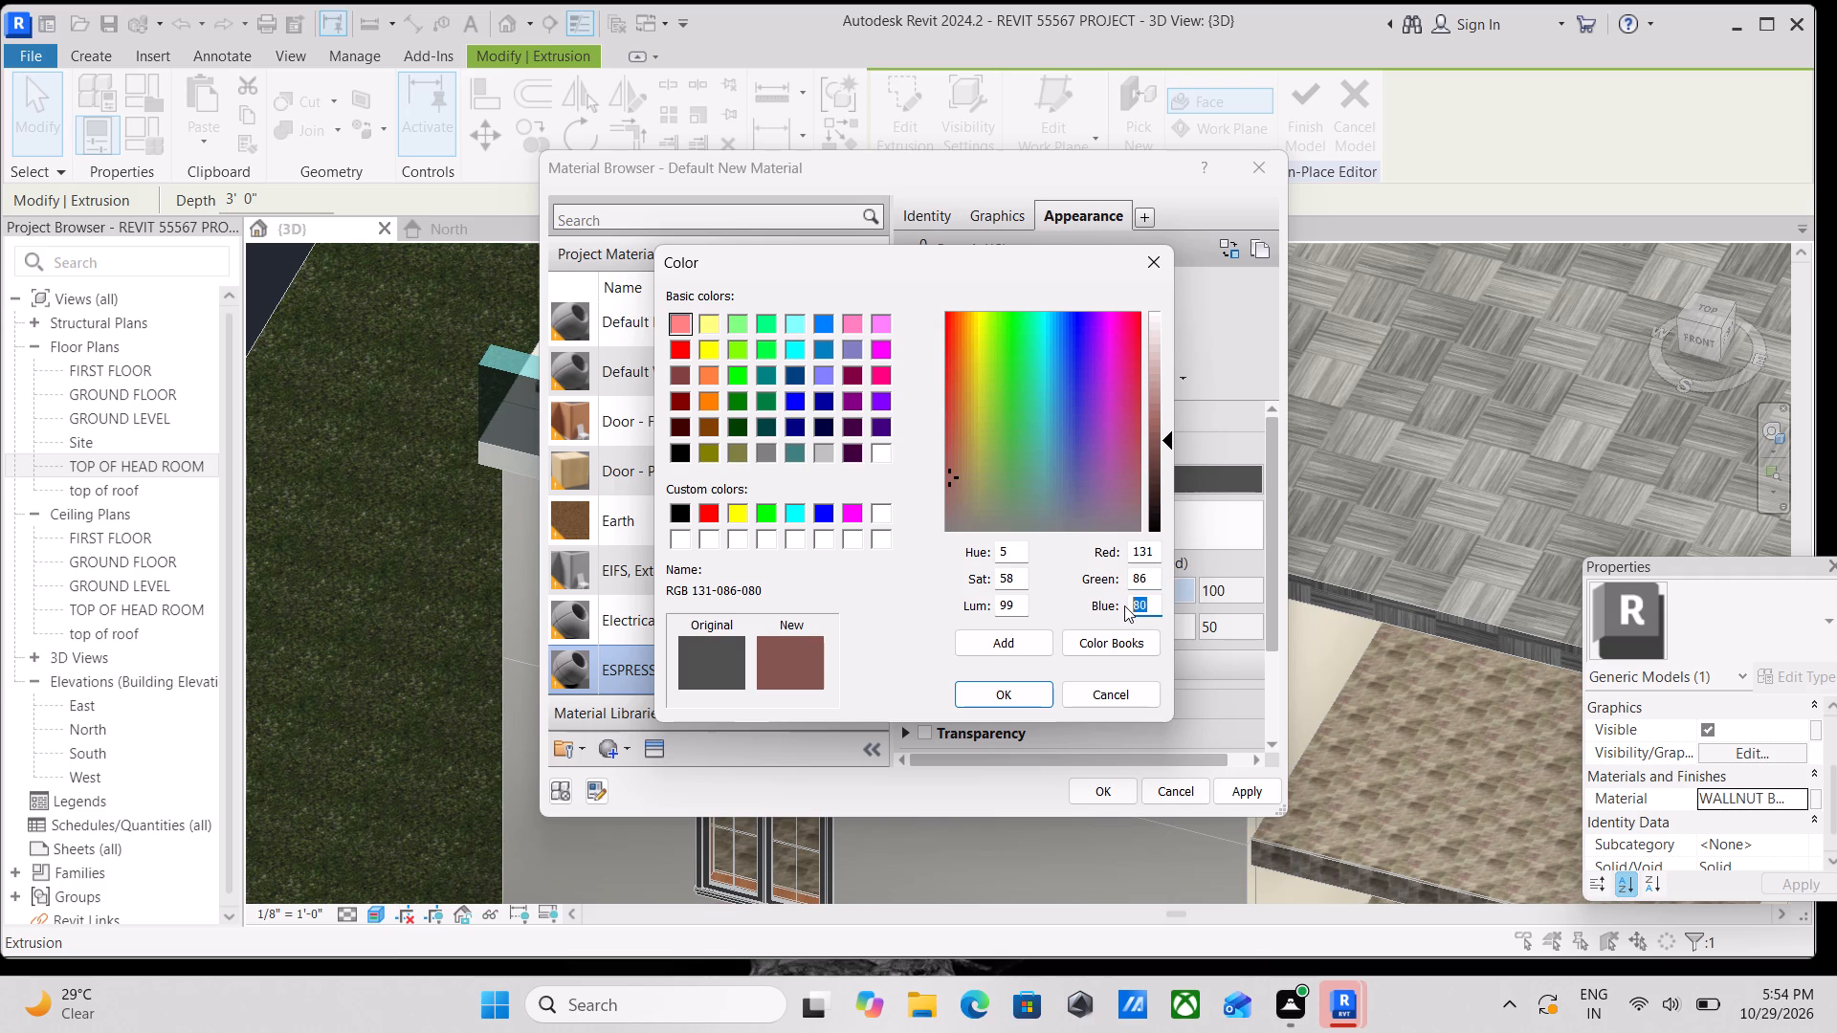
type("56")
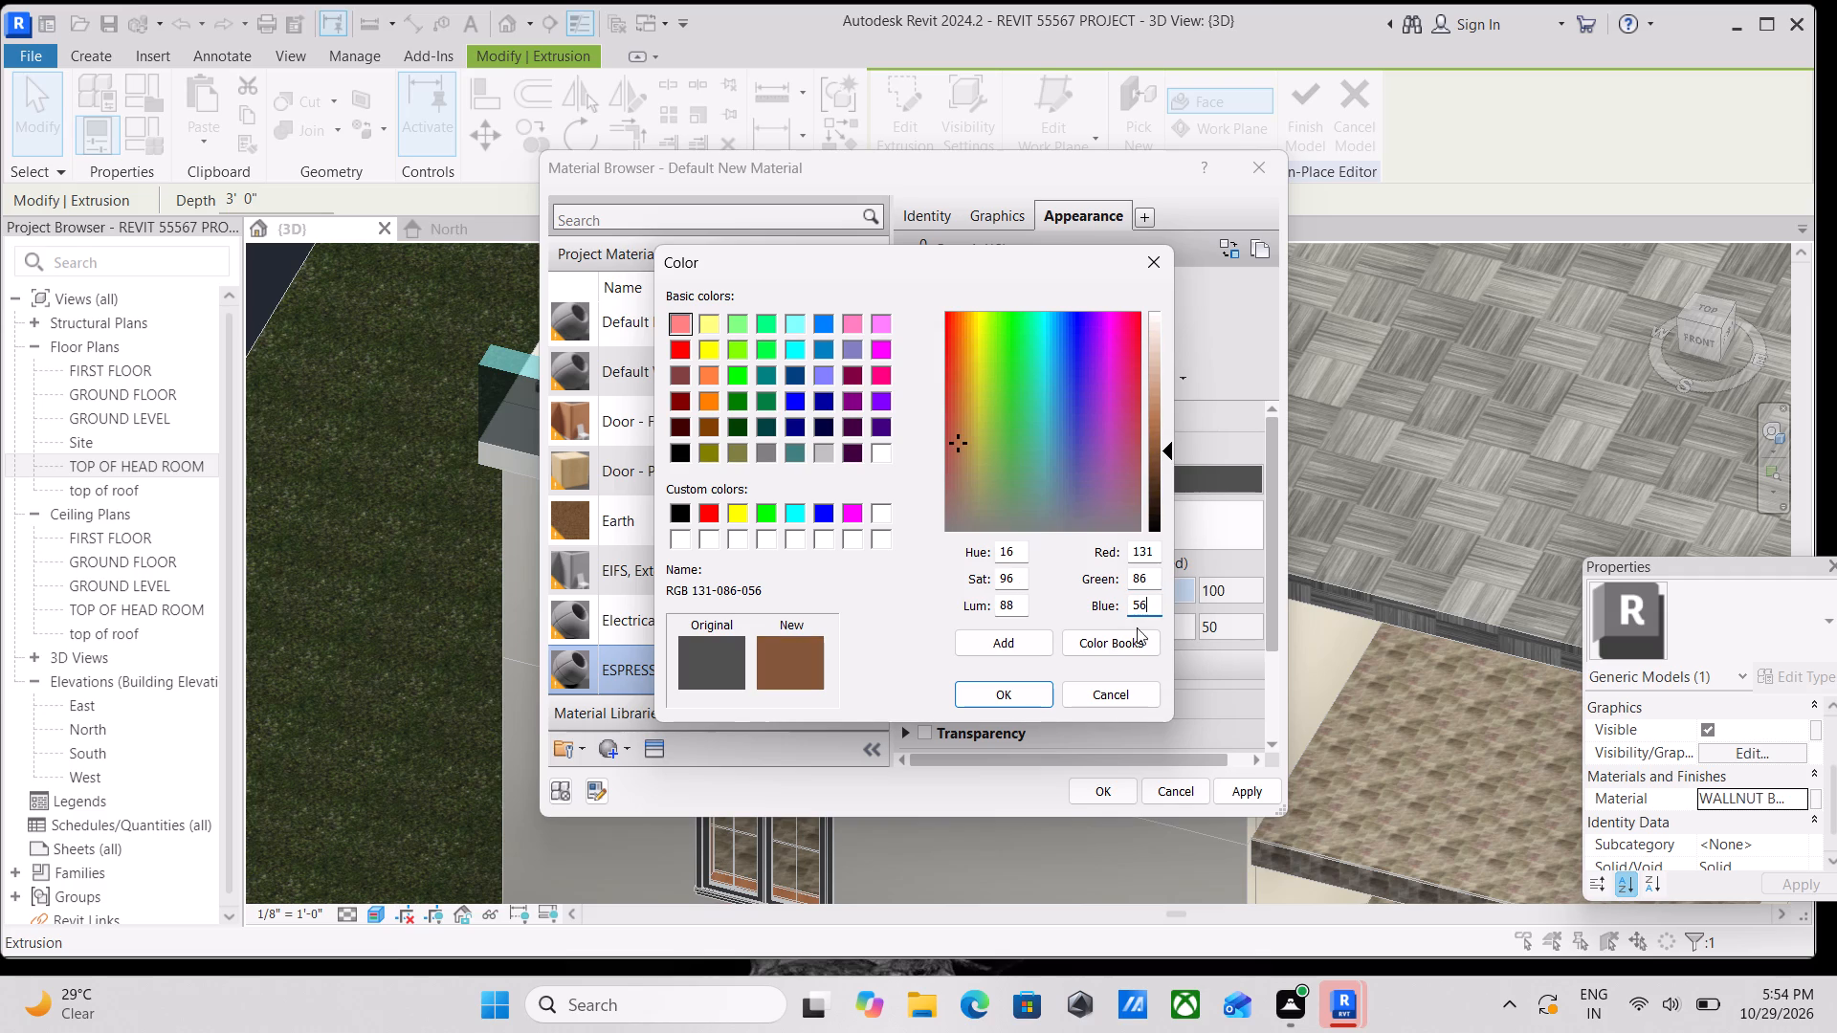
left_click(1014, 704)
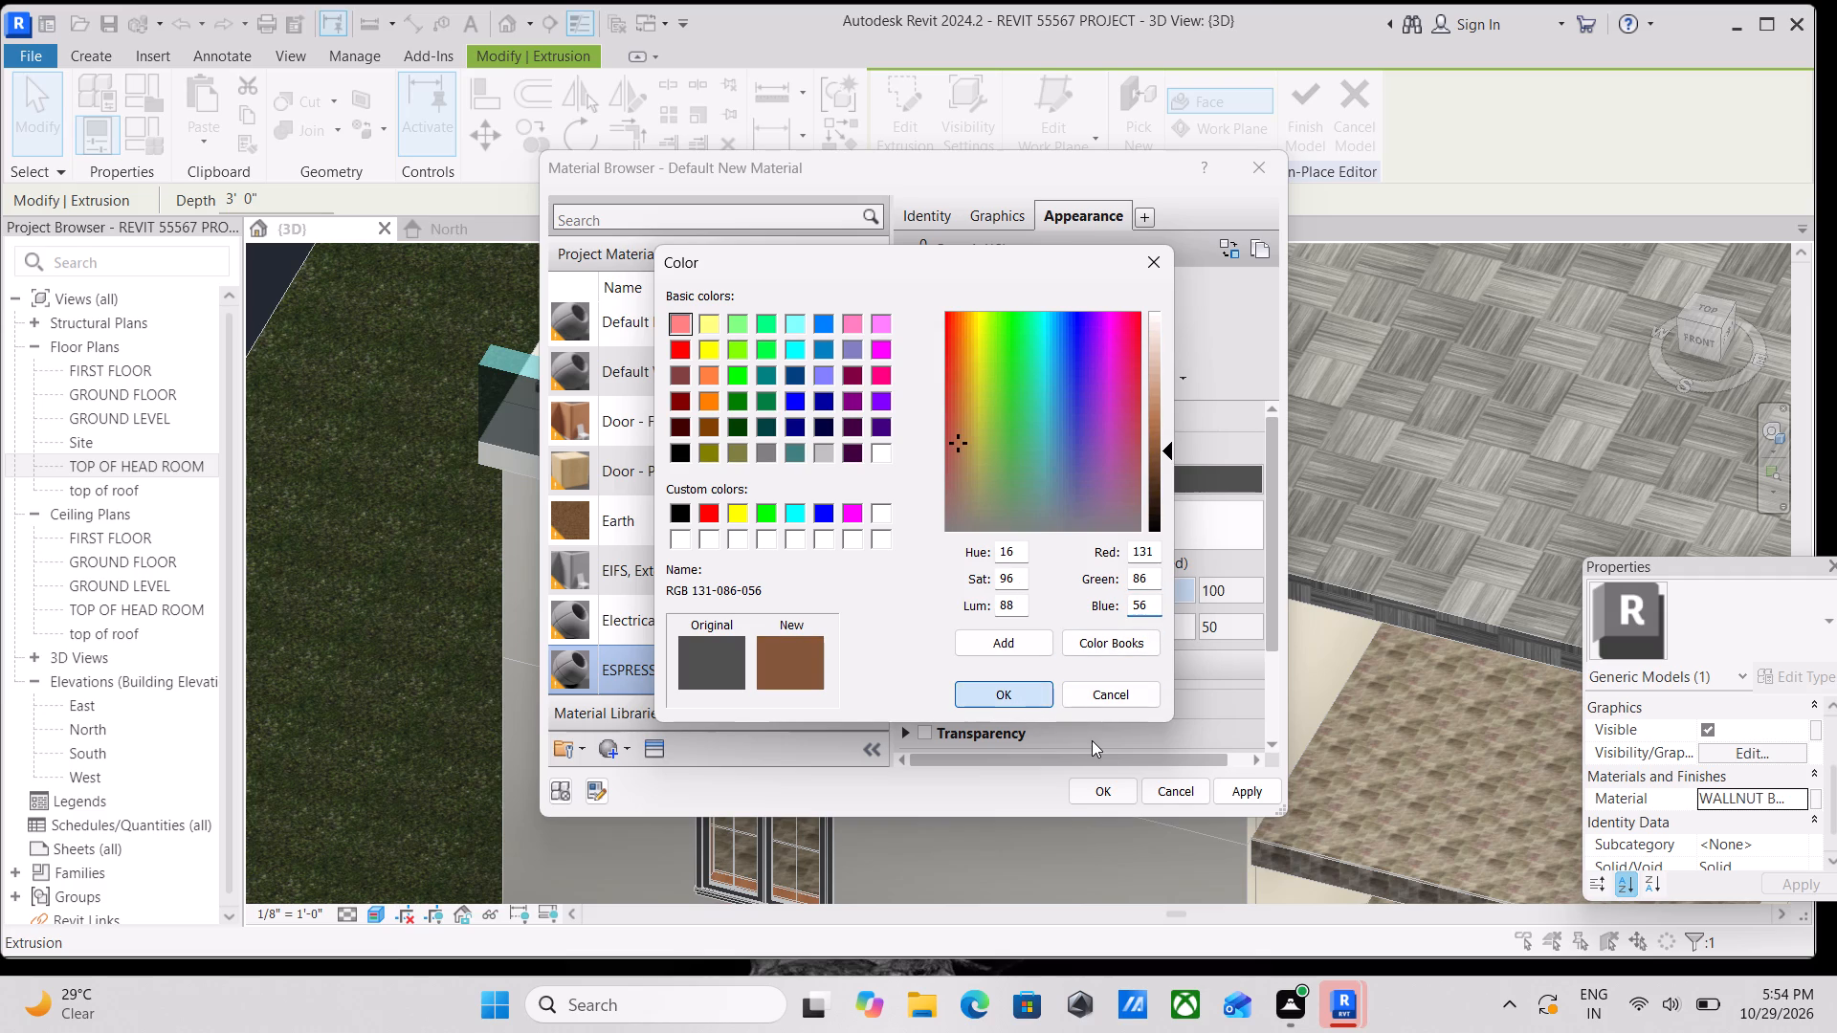
Assign the ESPRESSO material to the roof-edge extrusion and finish the in-place model.
left_click(1233, 787)
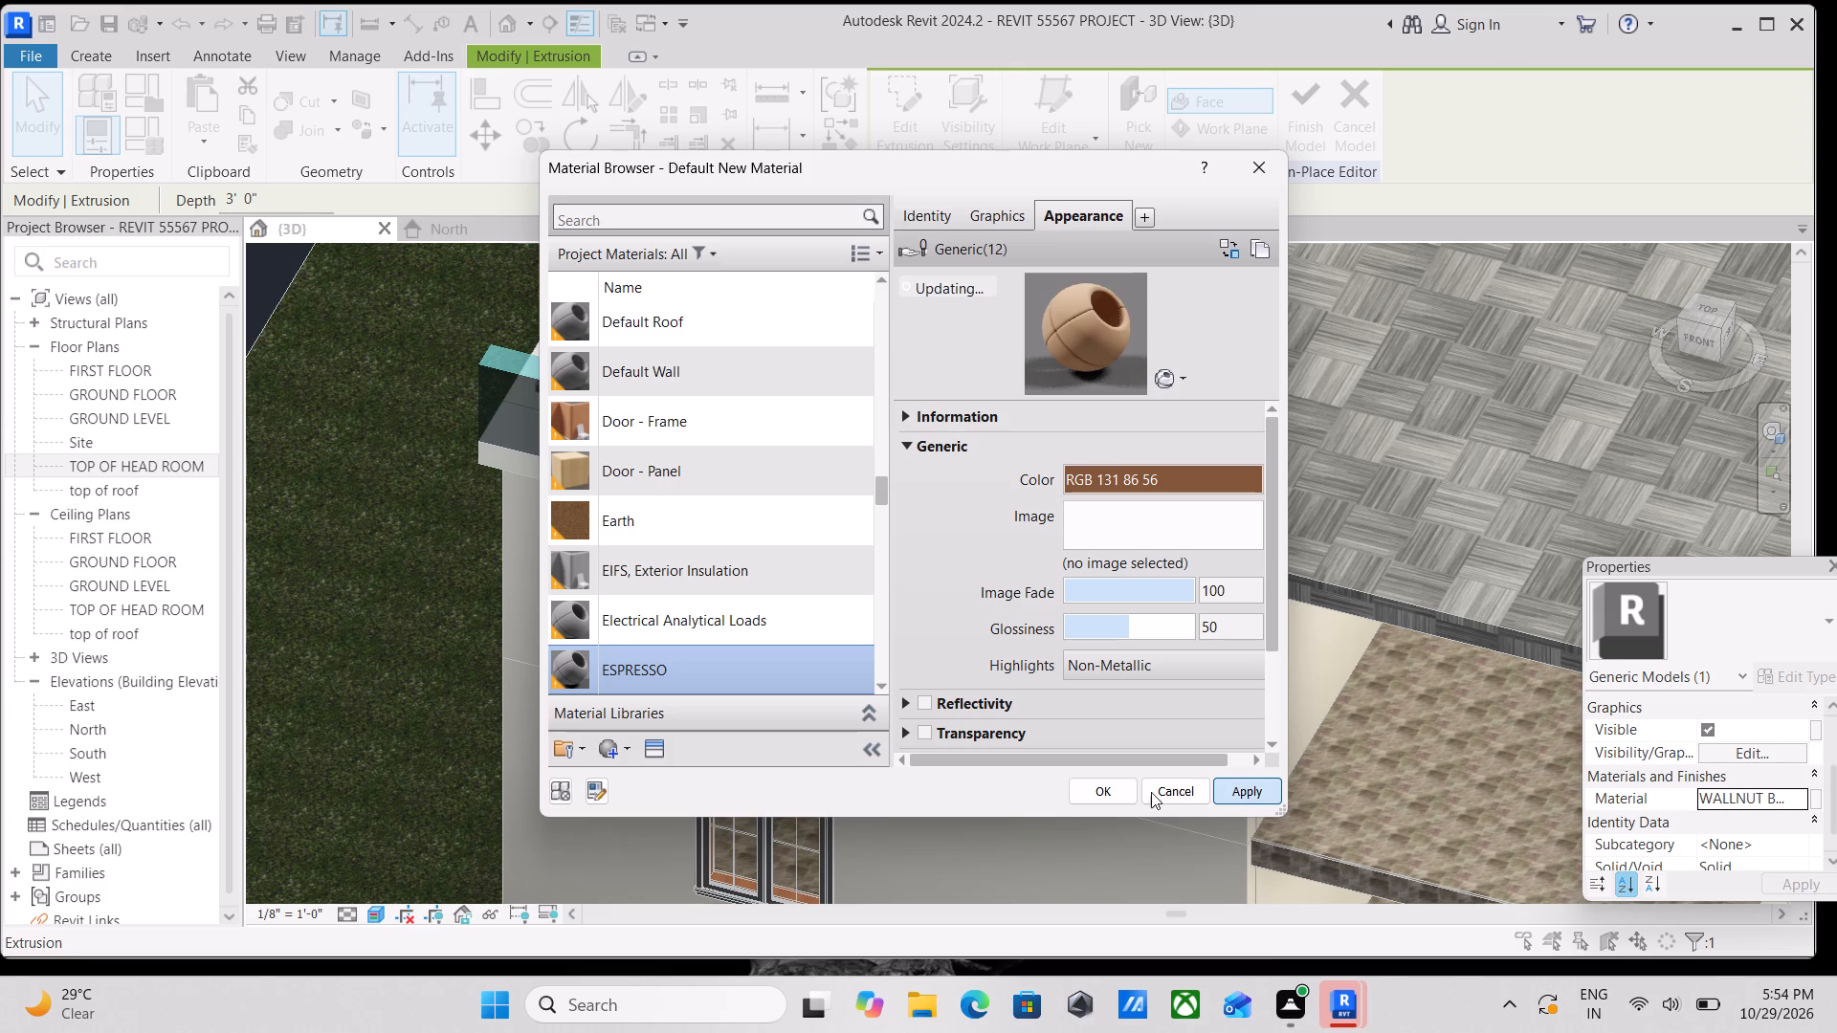
left_click(1116, 789)
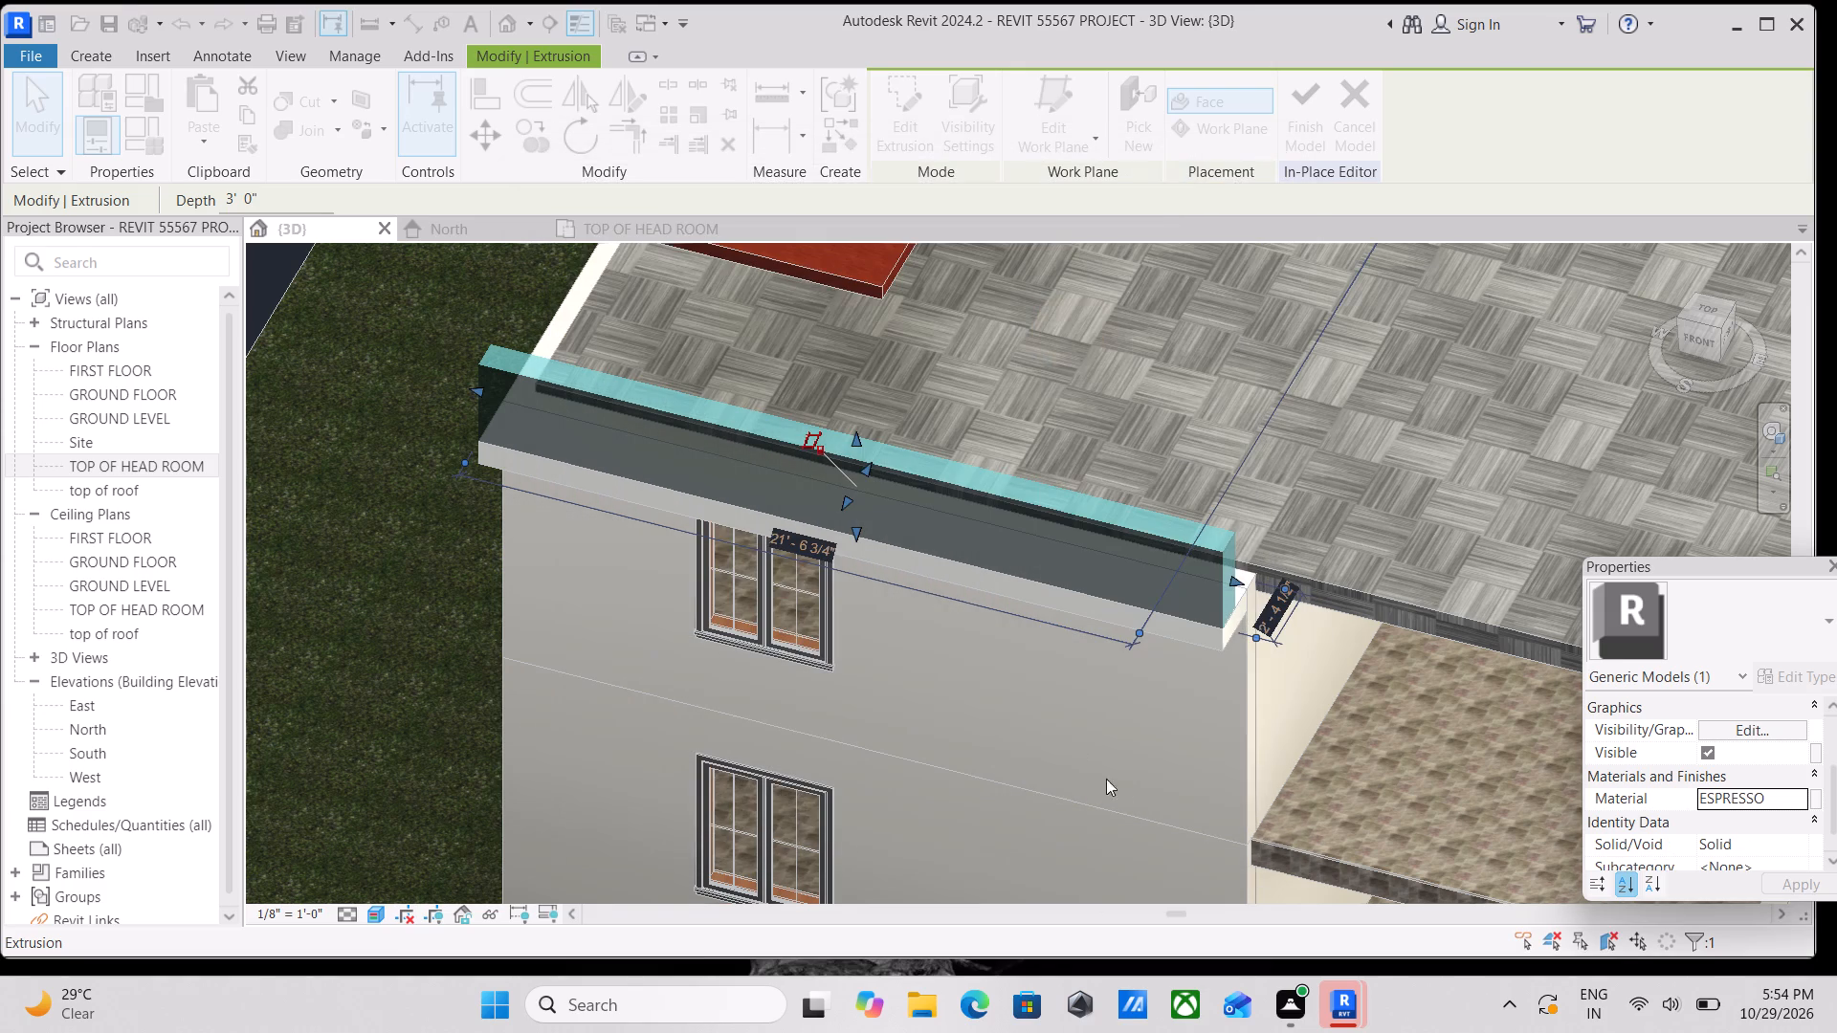
left_click(1292, 108)
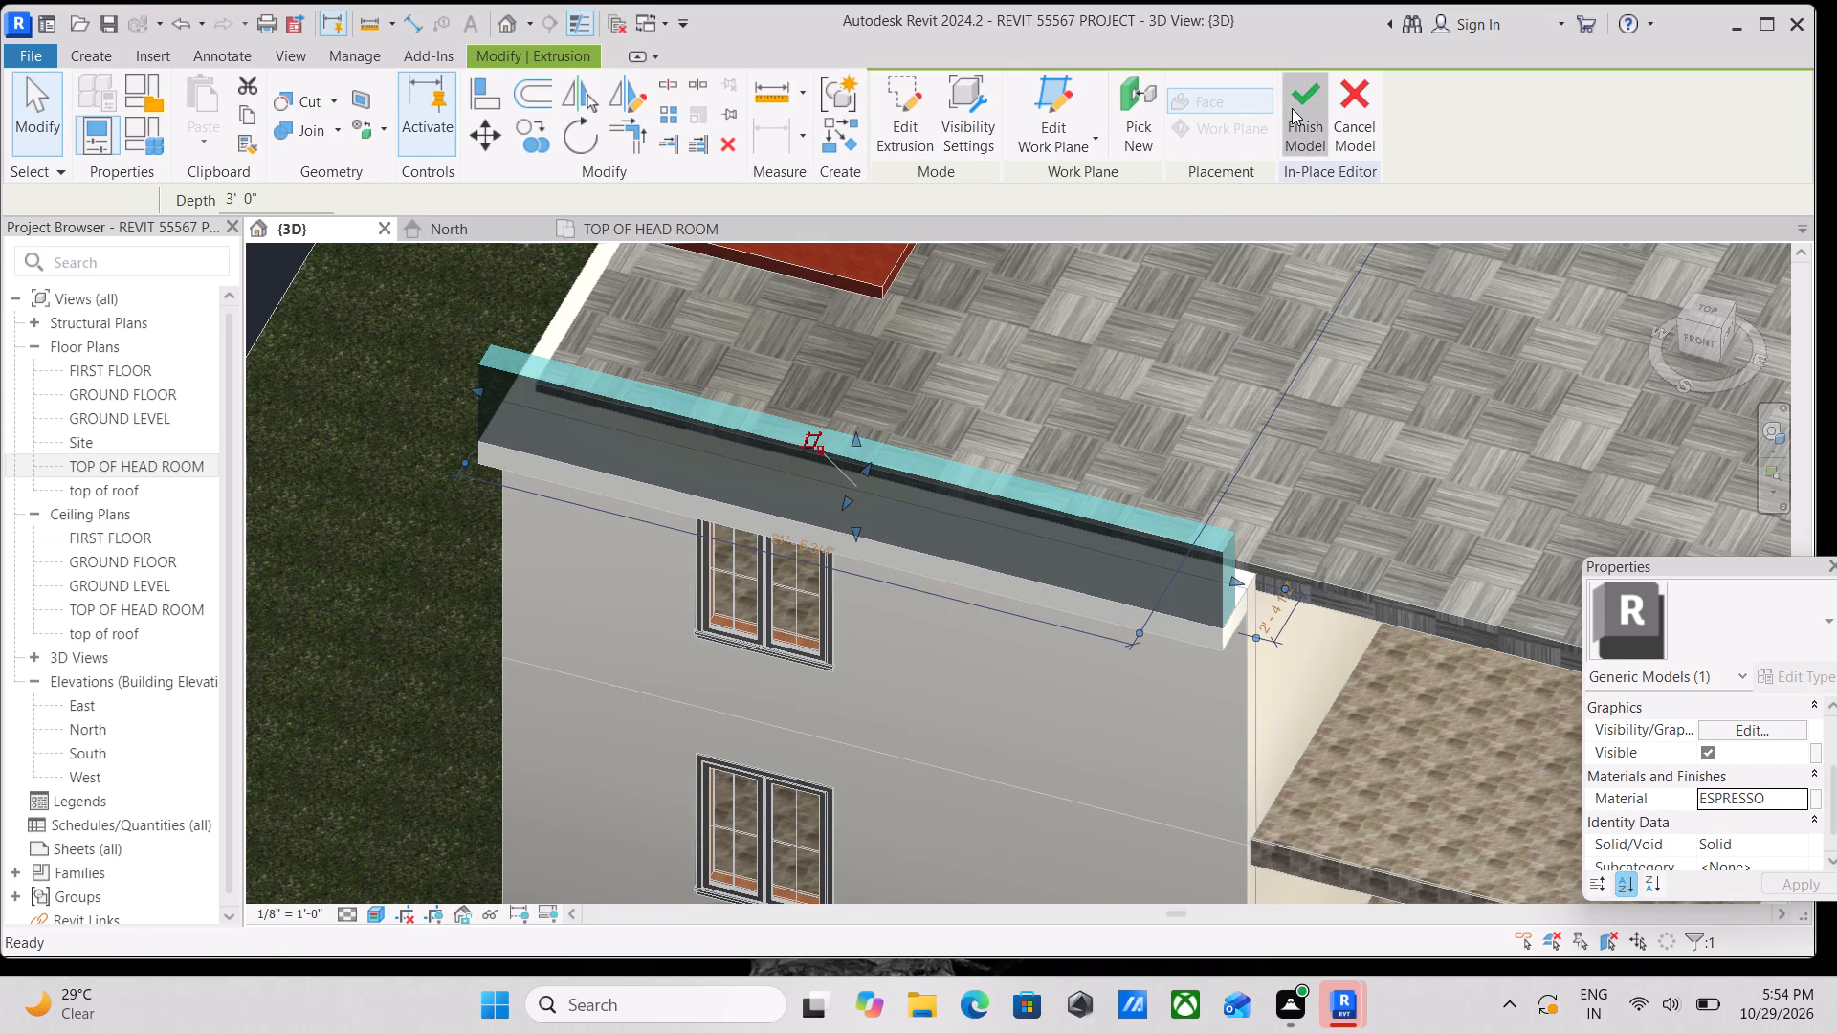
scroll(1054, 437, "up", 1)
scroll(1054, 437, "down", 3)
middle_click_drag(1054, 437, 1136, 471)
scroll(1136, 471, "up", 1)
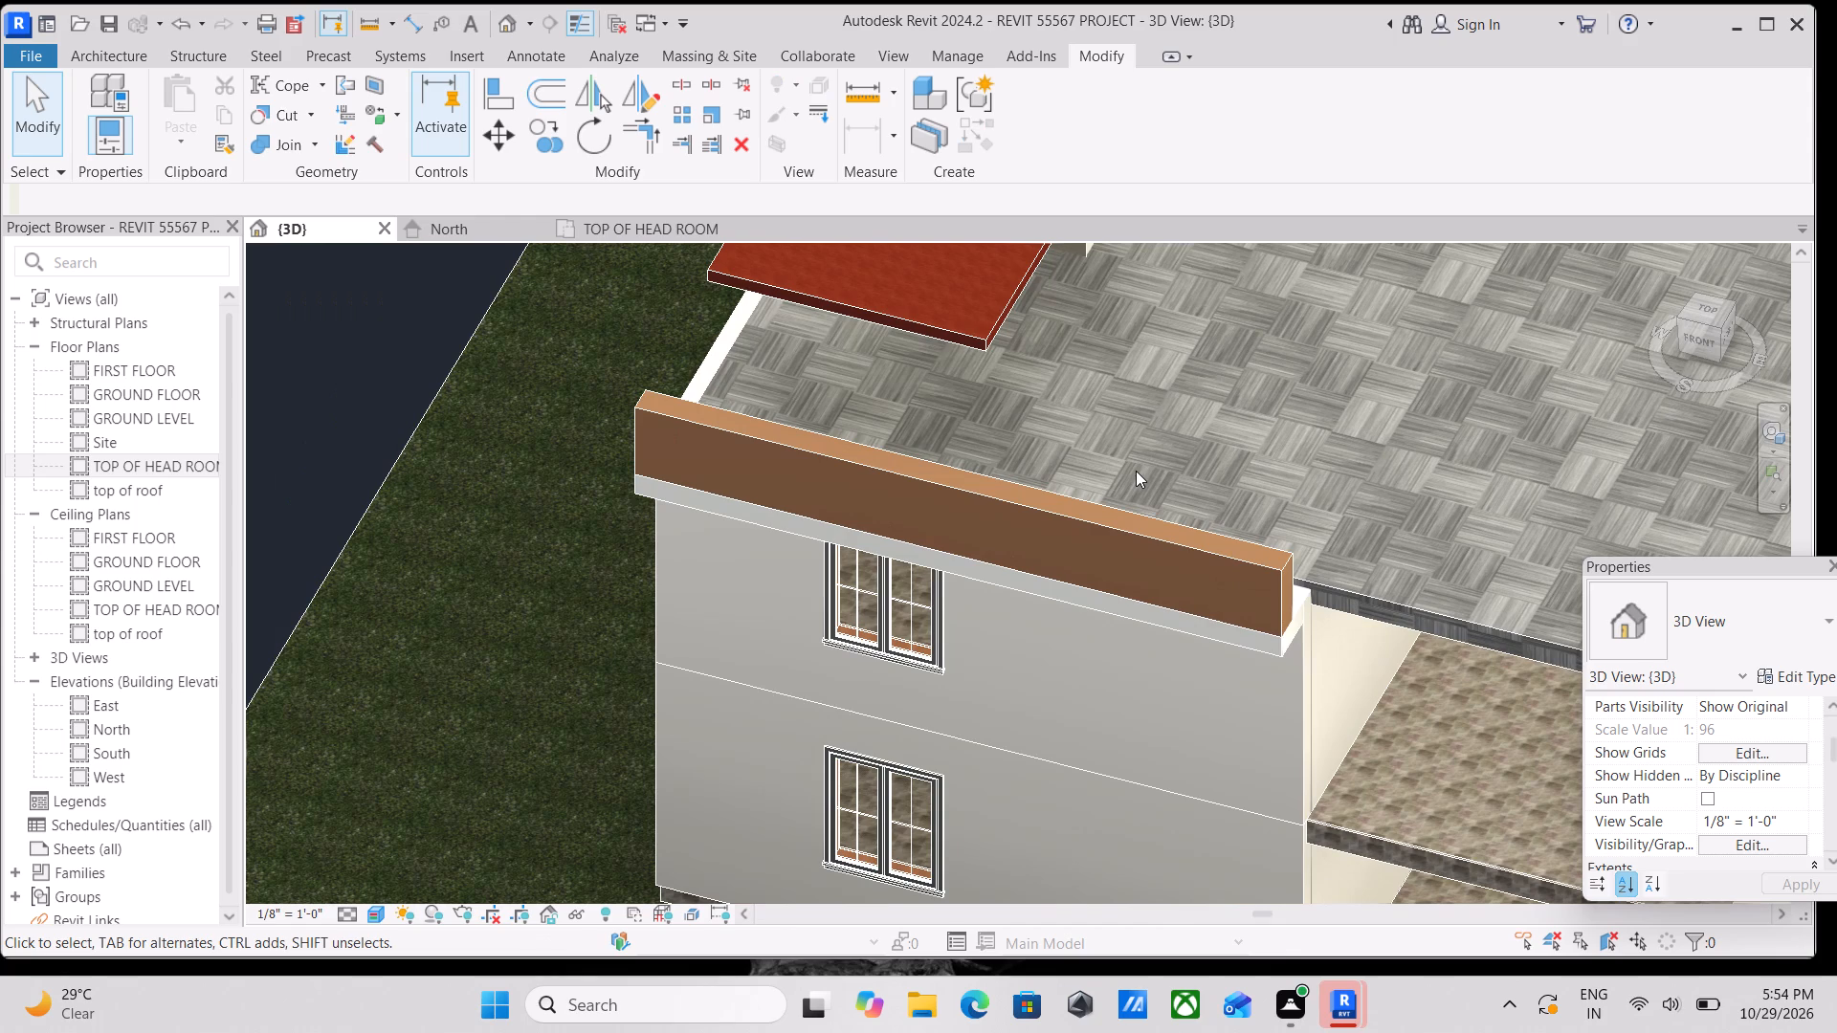
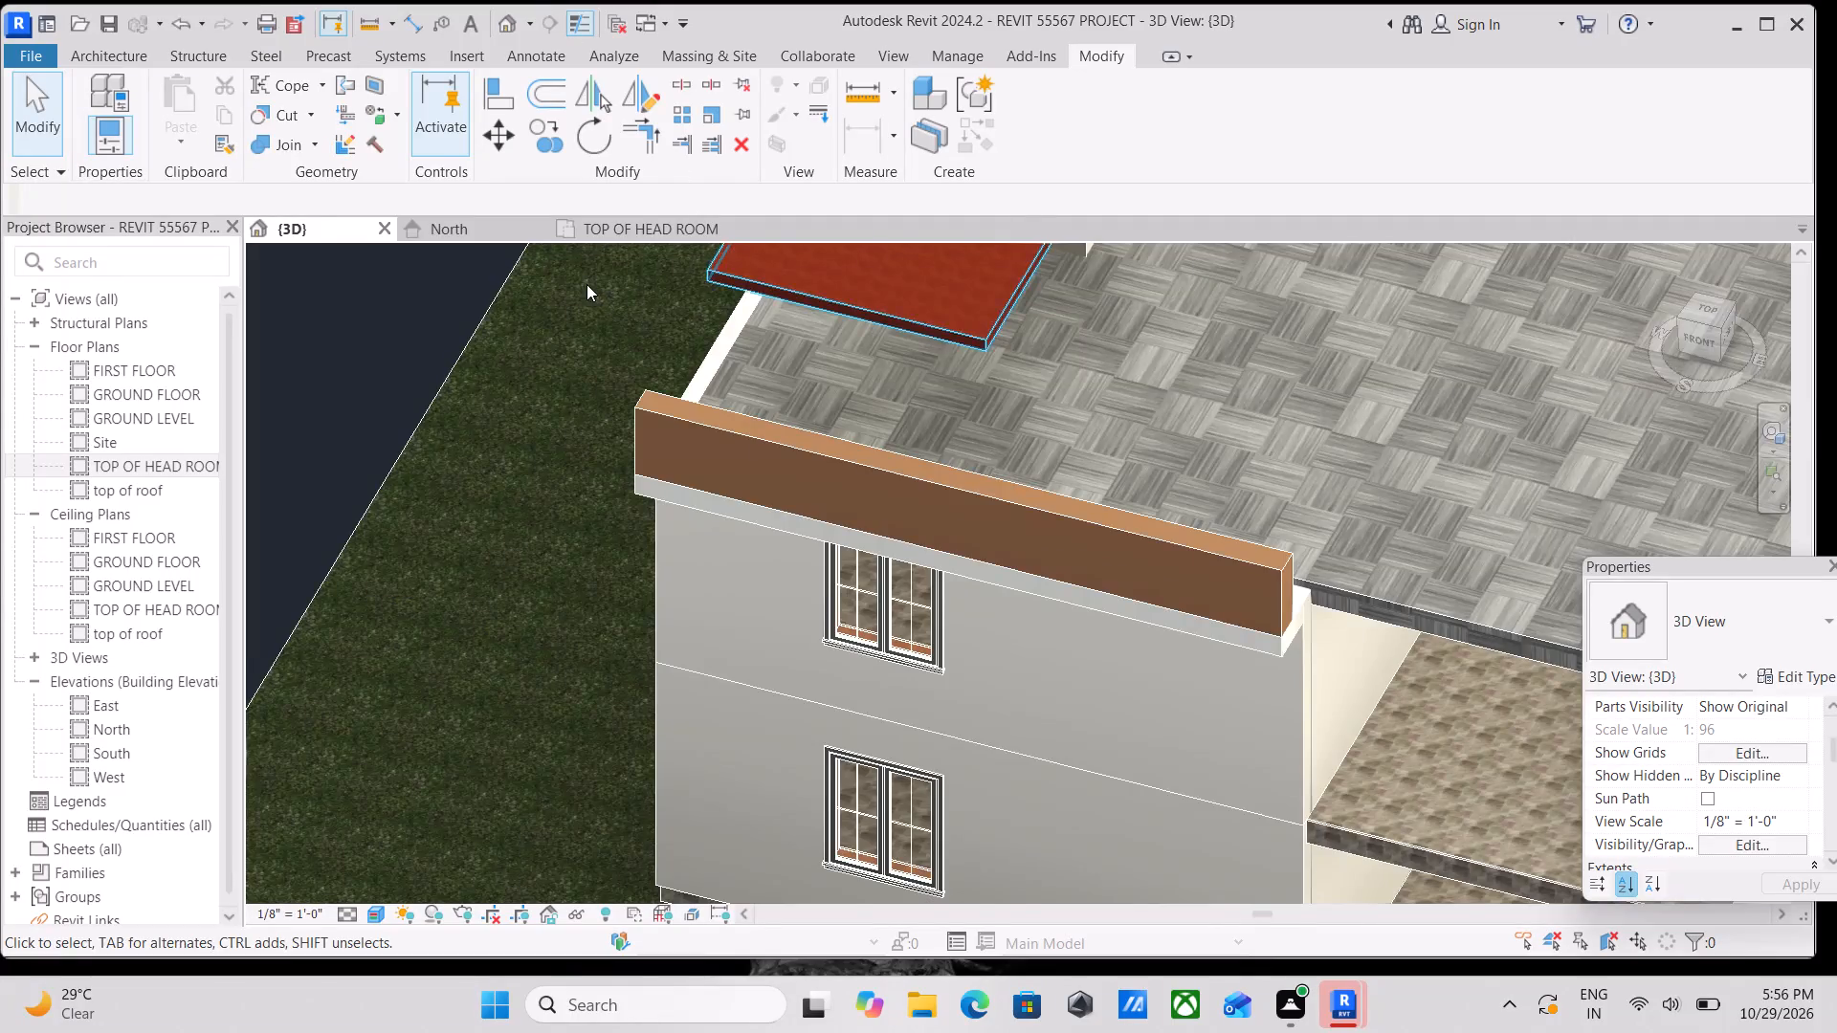
Examine the brown roof-edge extrusion and the red head-room roof above the parquet-finished terrace.
scroll(806, 493, "up", 2)
middle_click_drag(1050, 446, 1149, 488)
scroll(1149, 488, "up", 1)
middle_click_drag(841, 449, 971, 500)
scroll(971, 500, "up", 2)
scroll(944, 527, "down", 3)
middle_click_drag(933, 536, 961, 477)
scroll(961, 477, "up", 1)
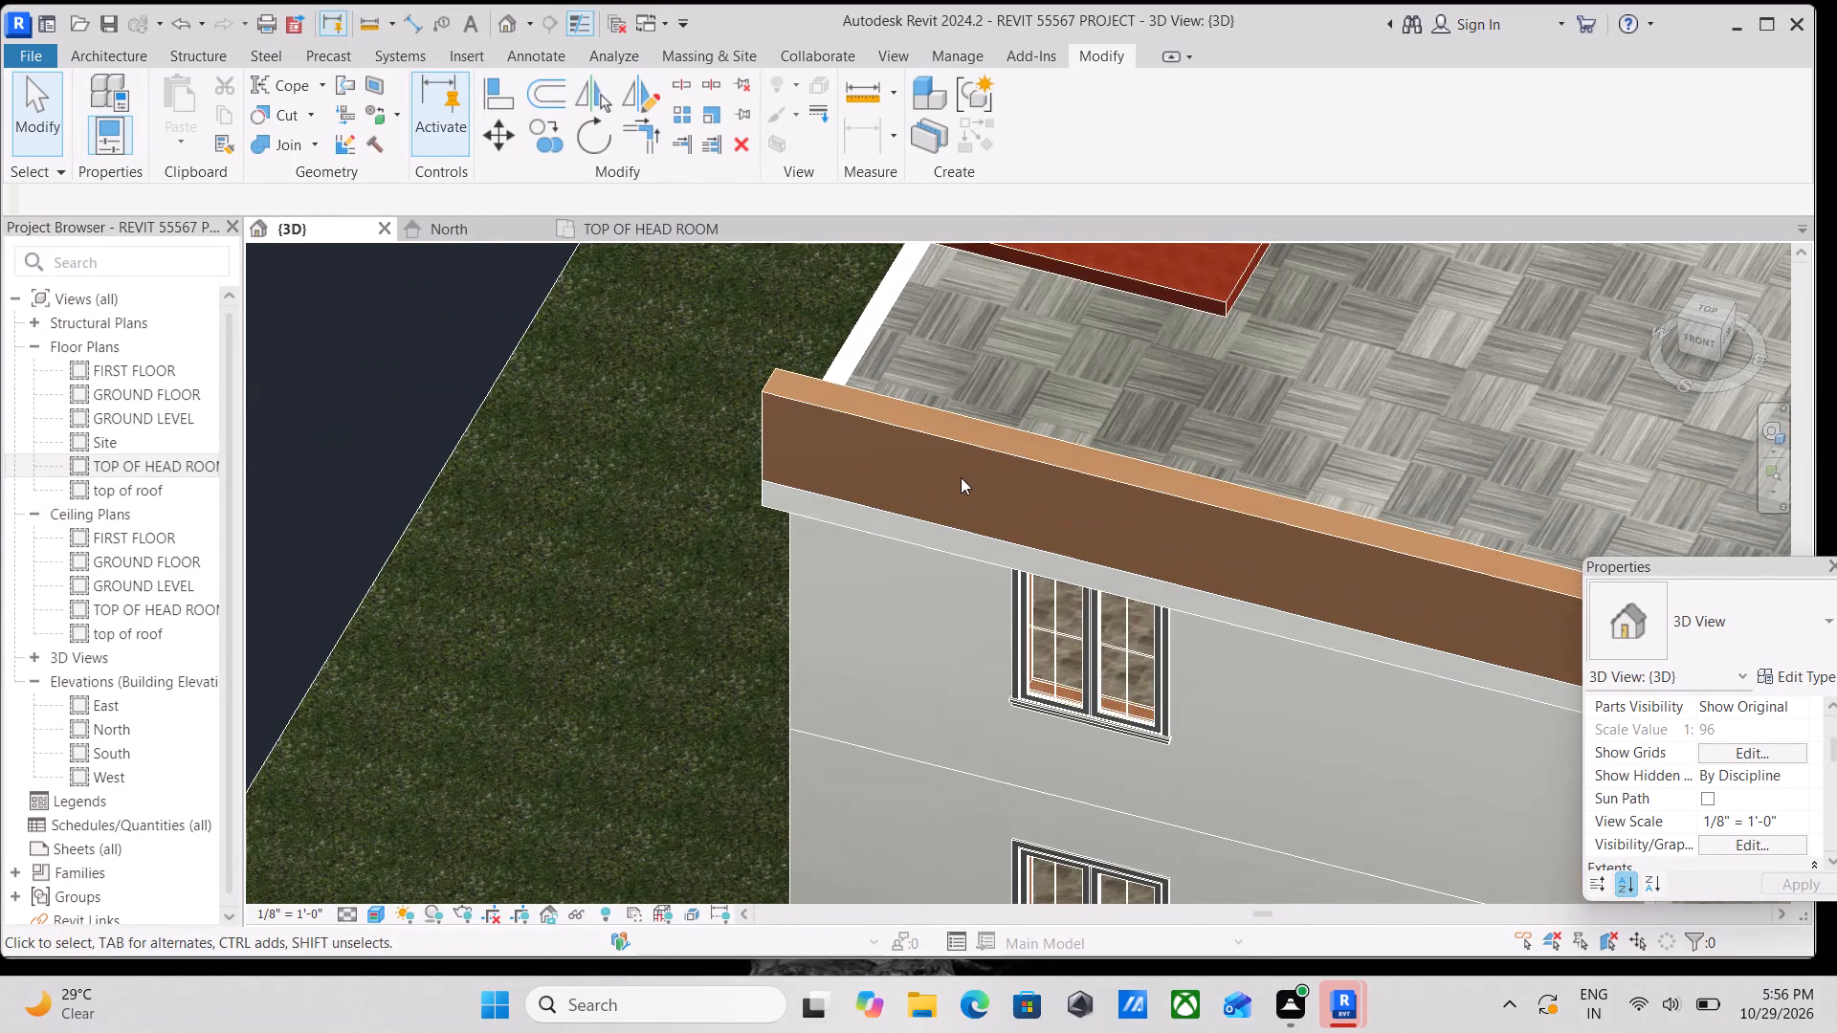
middle_click_drag(961, 477, 988, 341)
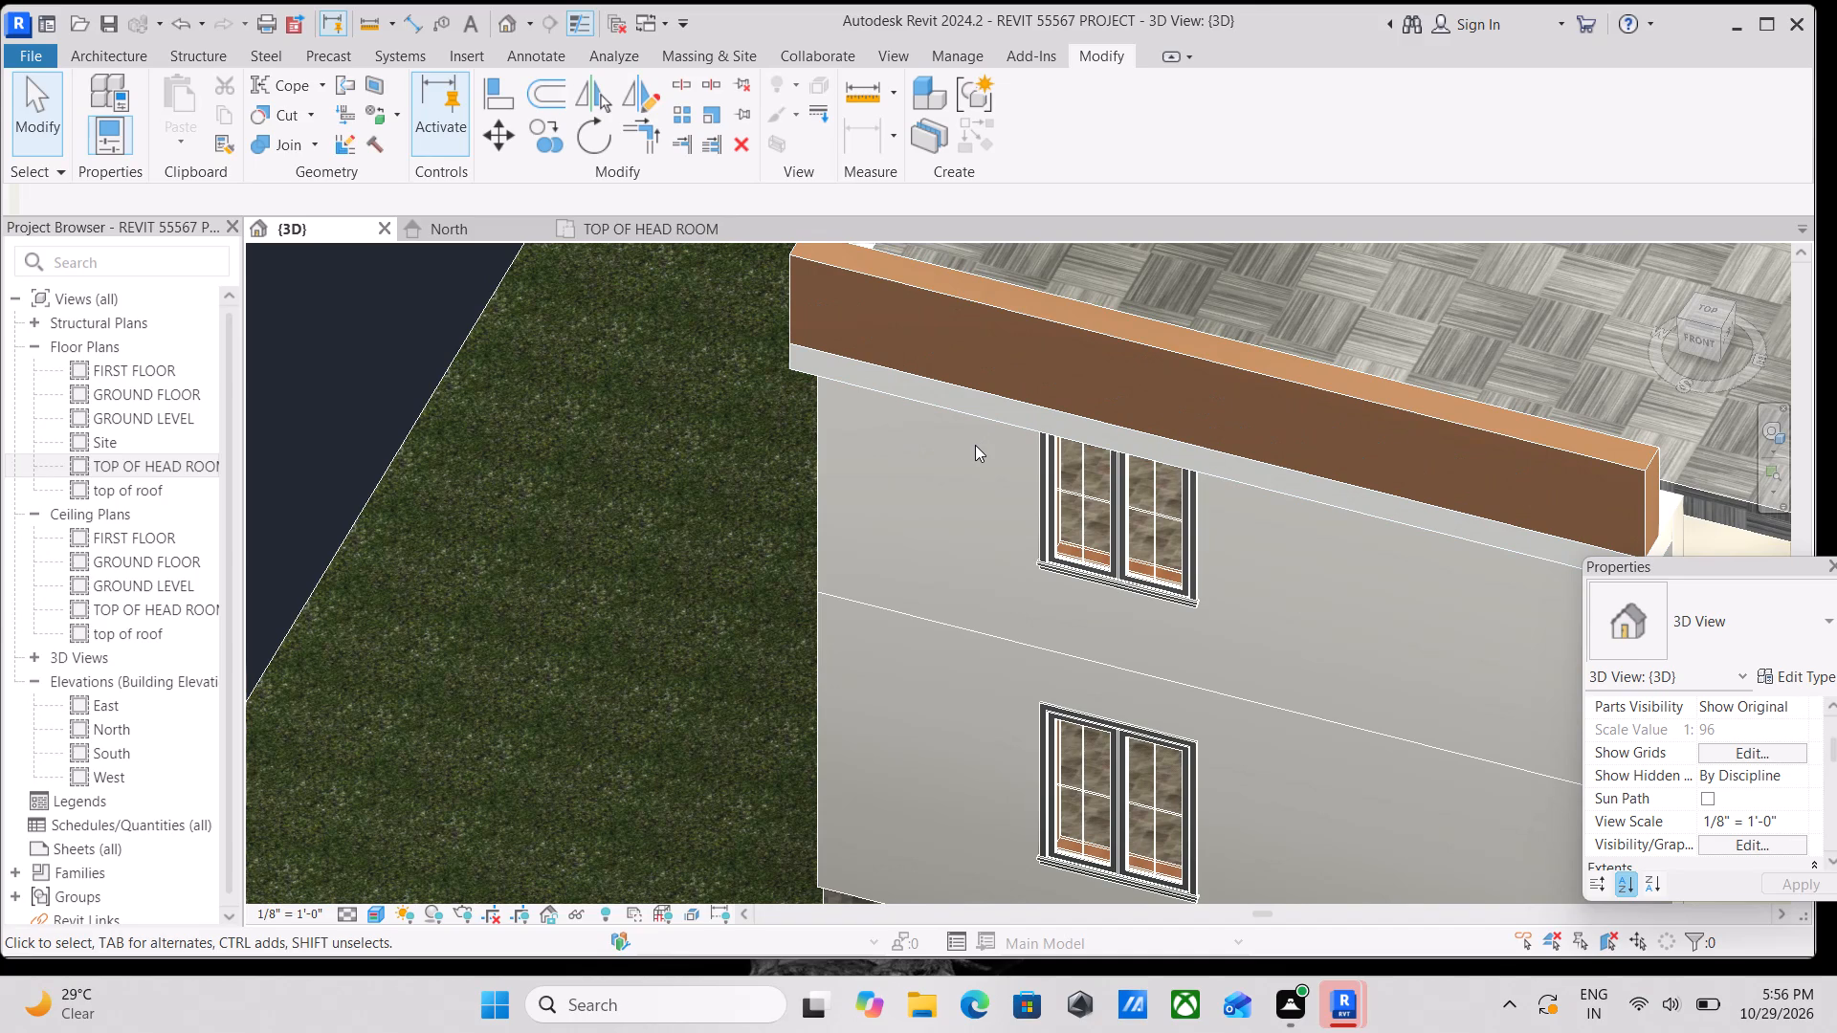
scroll(982, 446, "down", 2)
middle_click_drag(982, 446, 972, 472)
scroll(972, 472, "up", 1)
scroll(1140, 308, "down", 1)
middle_click_drag(1139, 309, 1112, 346)
middle_click_drag(1096, 351, 1063, 459)
scroll(1063, 459, "up", 1)
middle_click_drag(1048, 310, 995, 758)
scroll(995, 758, "up", 1)
middle_click_drag(1007, 697, 1023, 591)
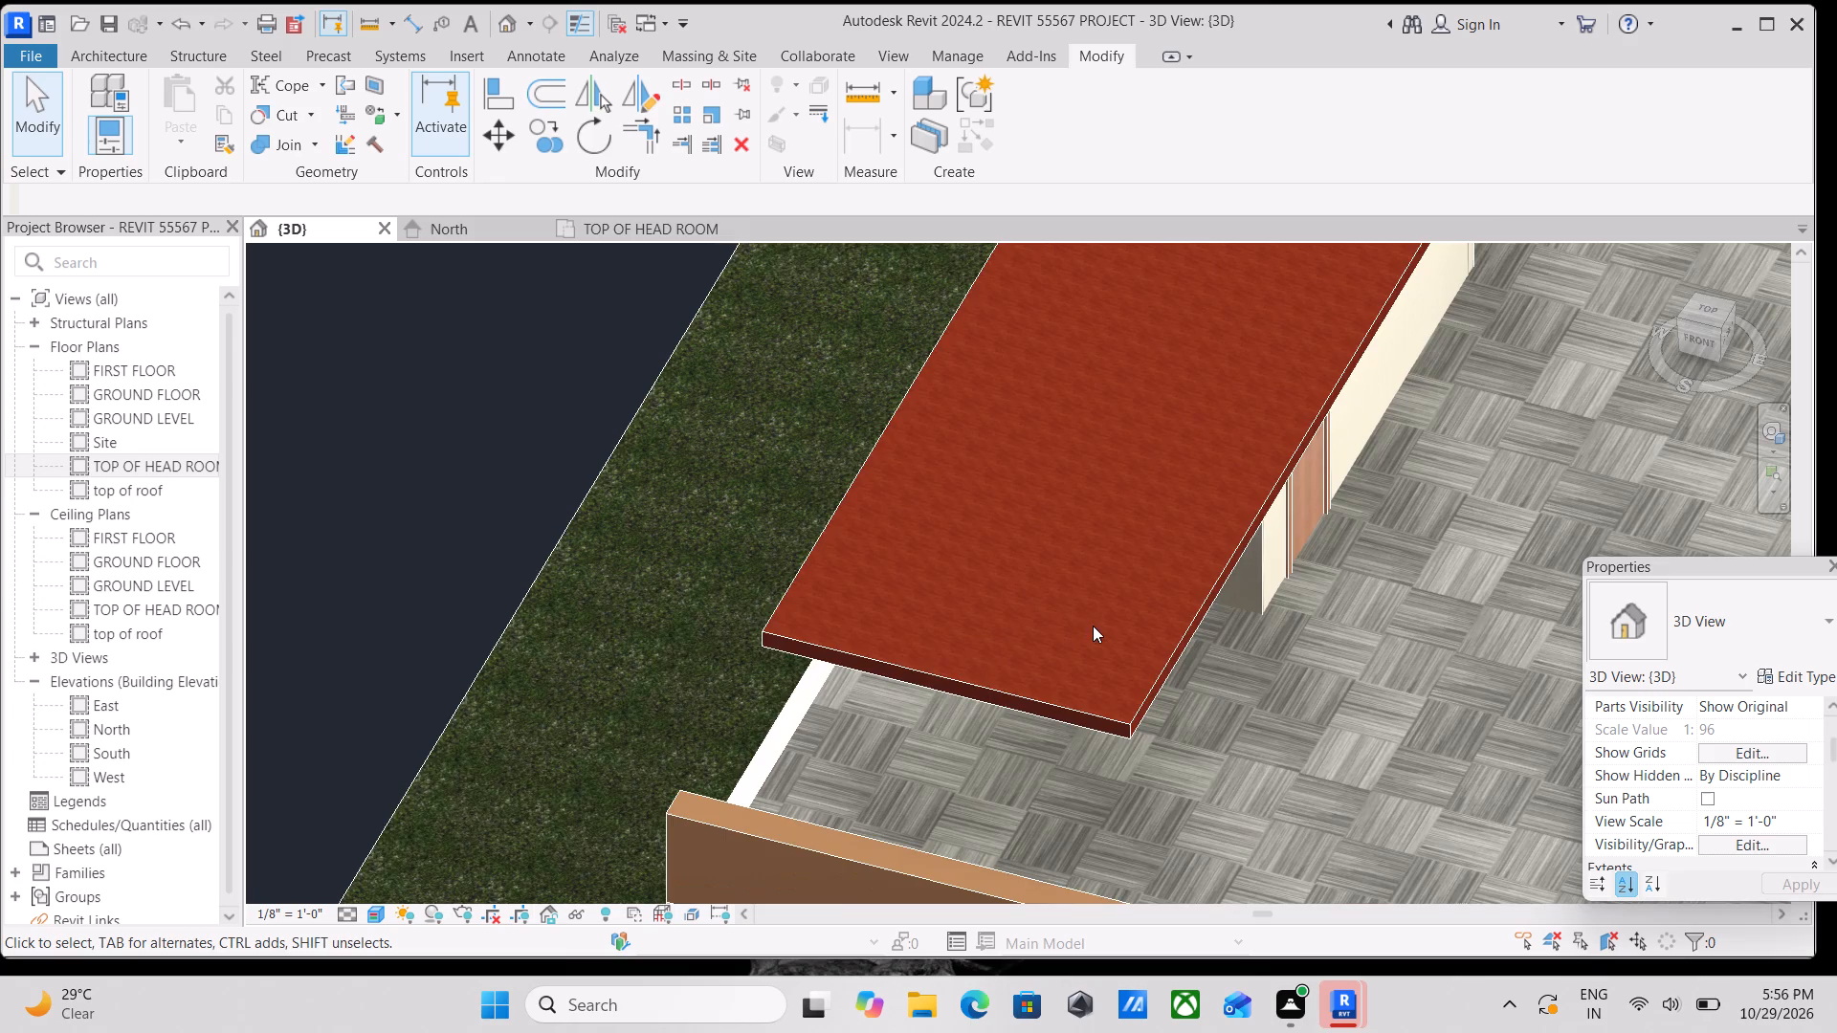
scroll(1093, 626, "up", 1)
left_click(1147, 715)
scroll(1152, 690, "down", 1)
middle_click_drag(1152, 690, 1099, 650)
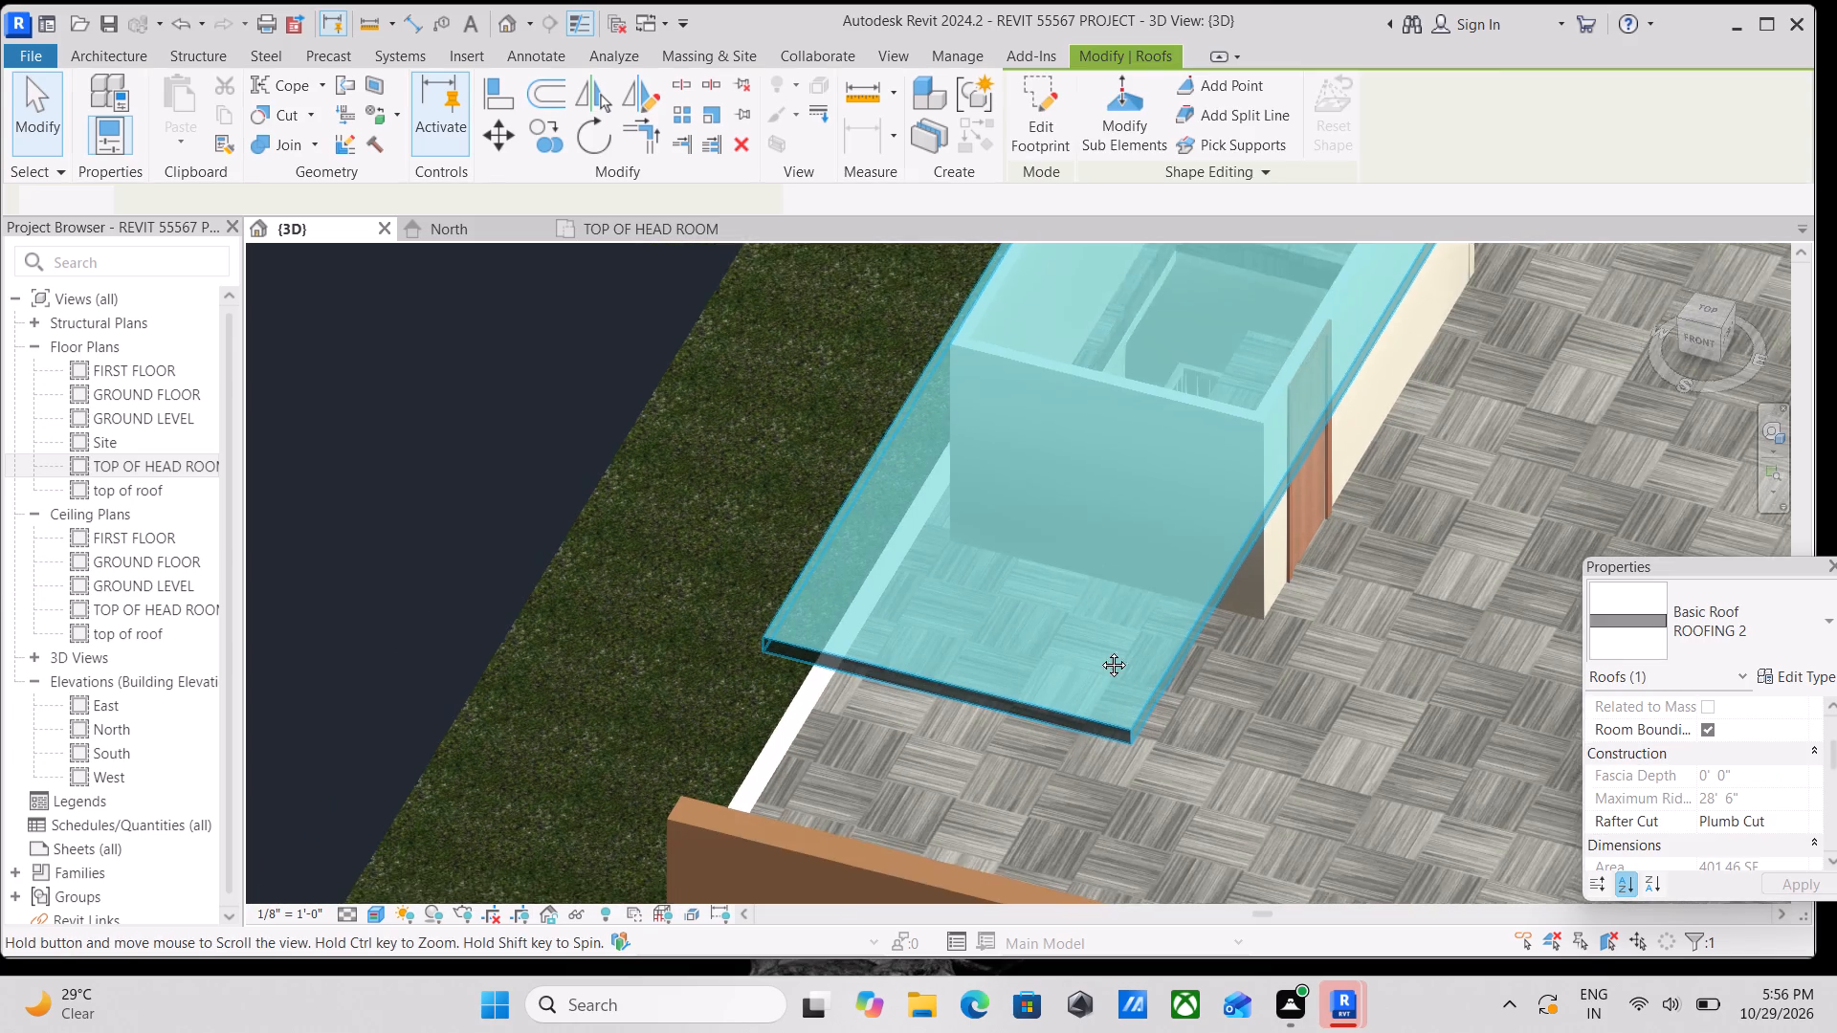
middle_click_drag(1099, 650, 1035, 574)
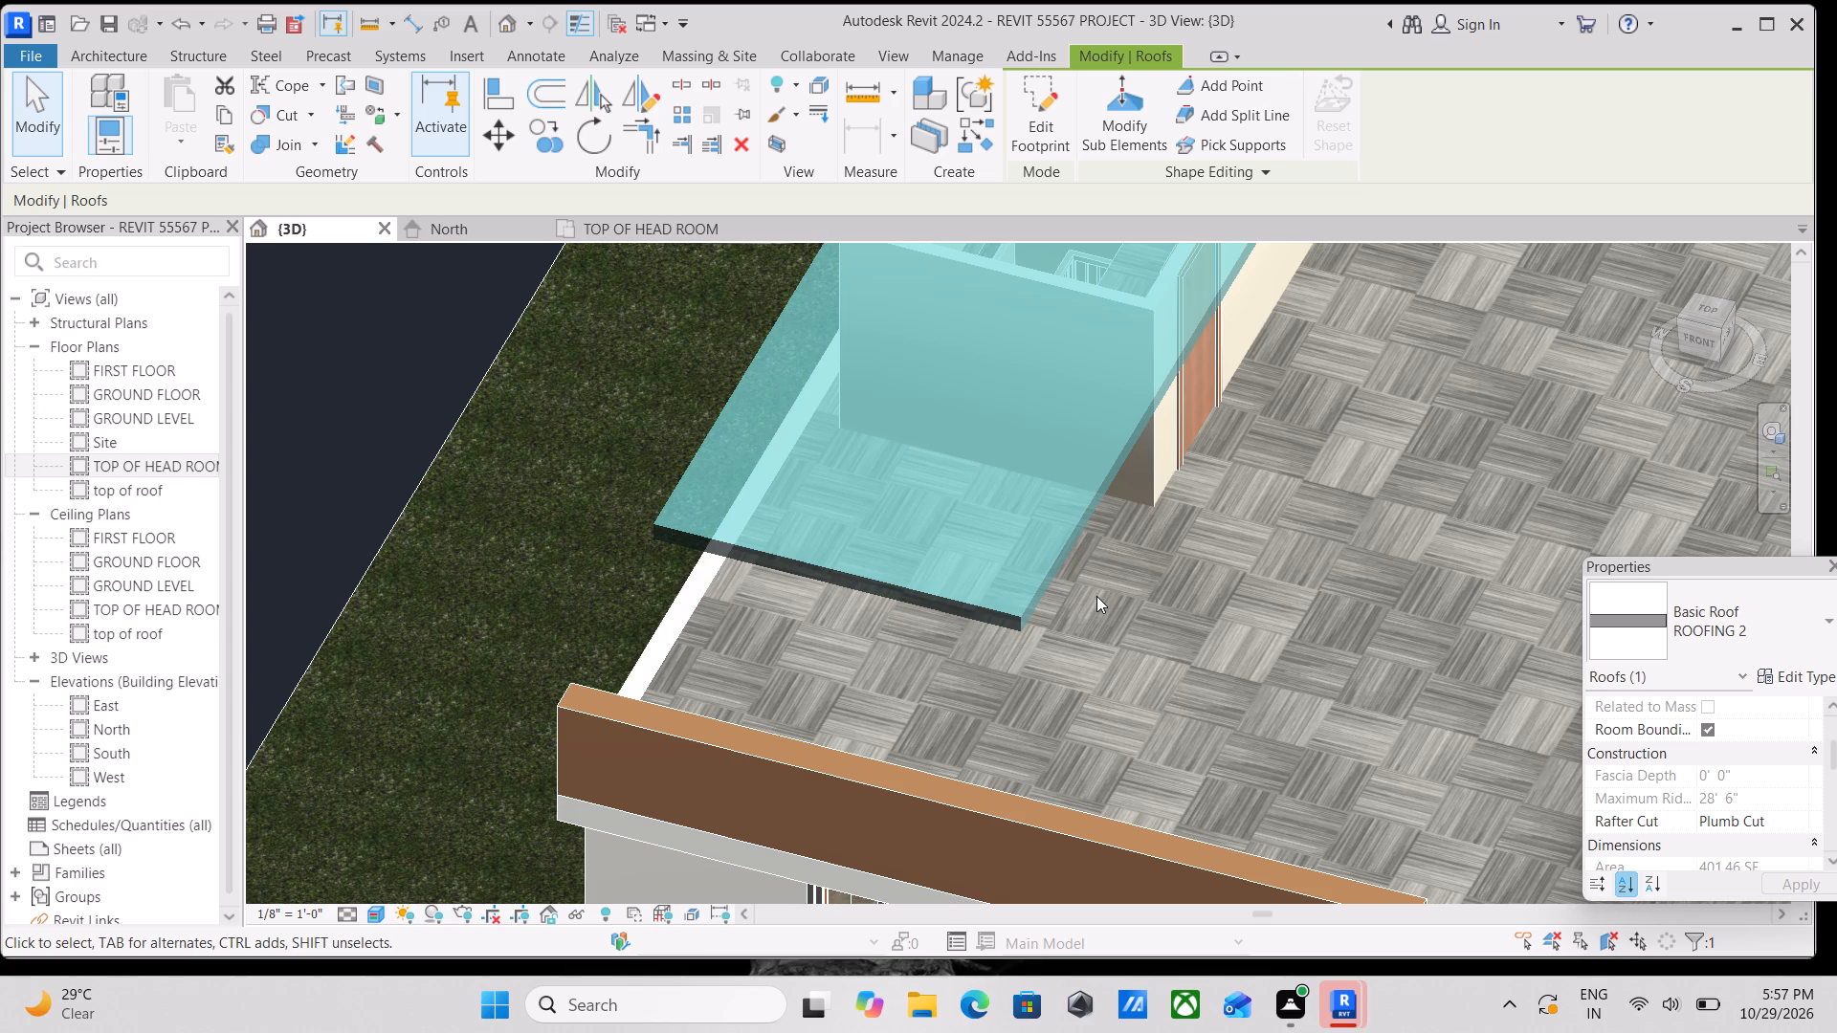
middle_click_drag(903, 625, 963, 399)
scroll(969, 405, "up", 1)
scroll(990, 498, "down", 3)
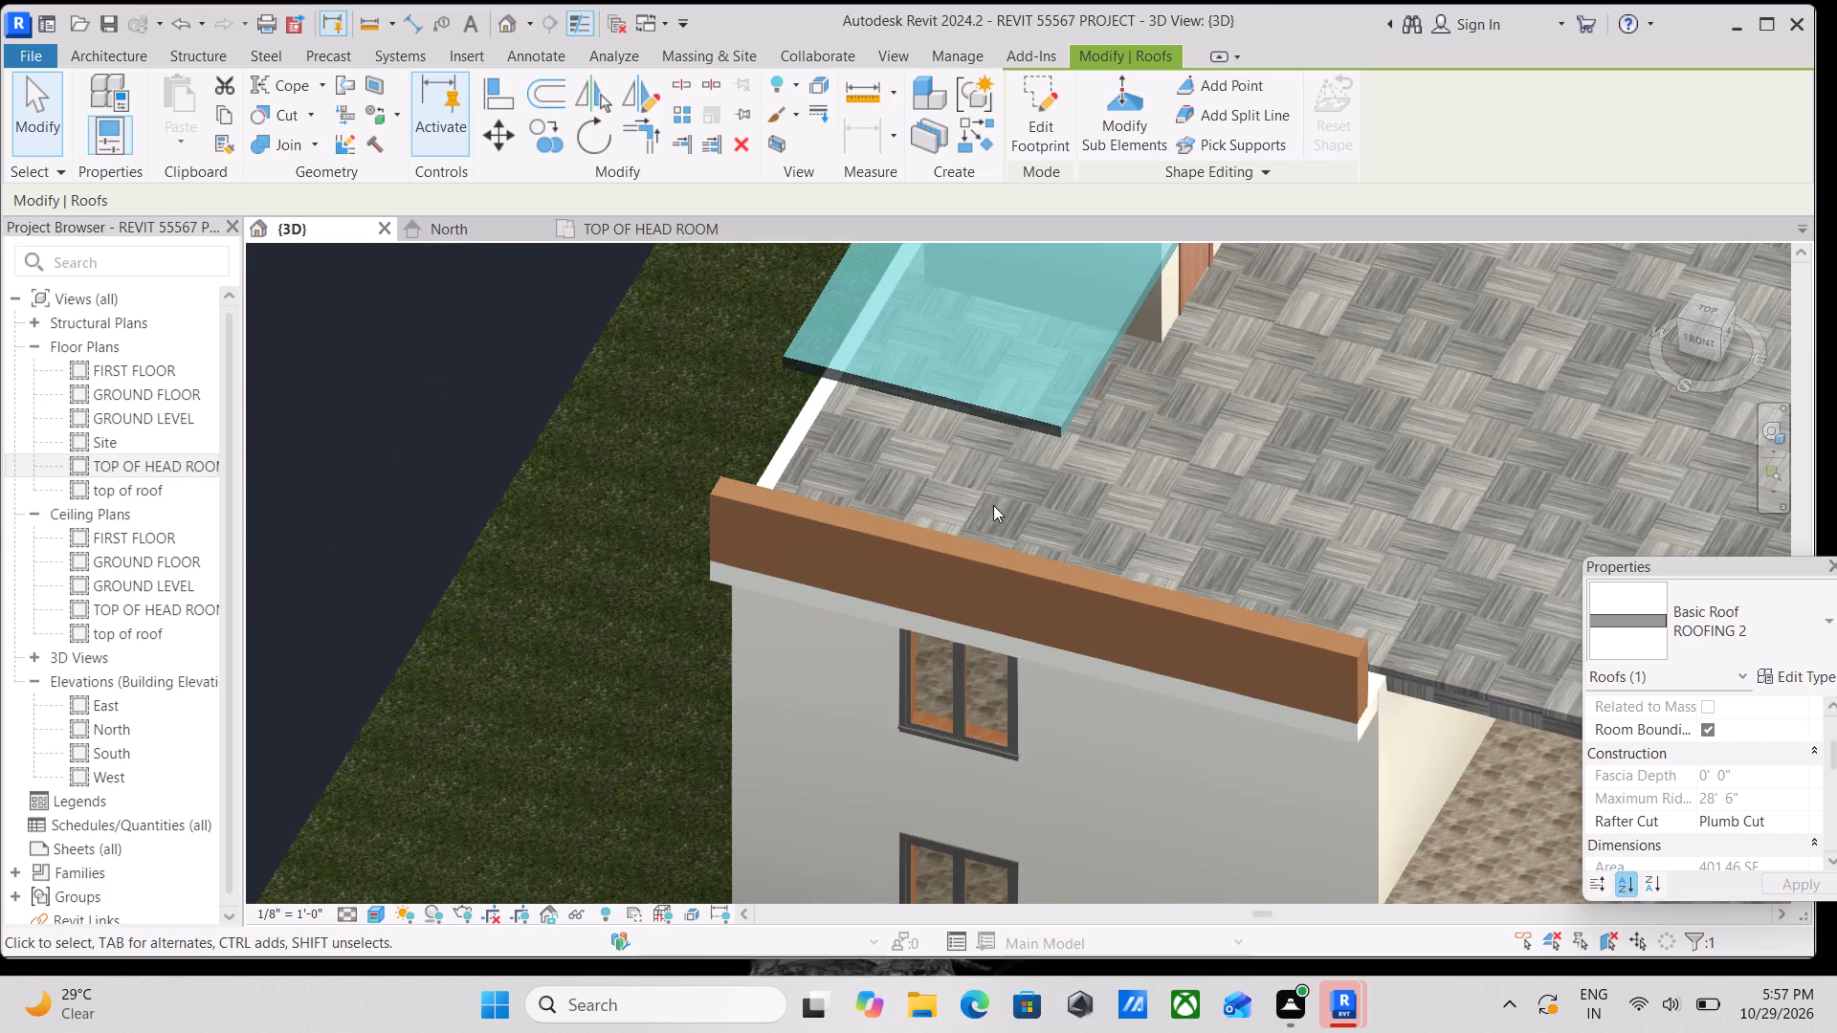
scroll(999, 516, "down", 2)
key("Escape")
middle_click_drag(999, 516, 1030, 447)
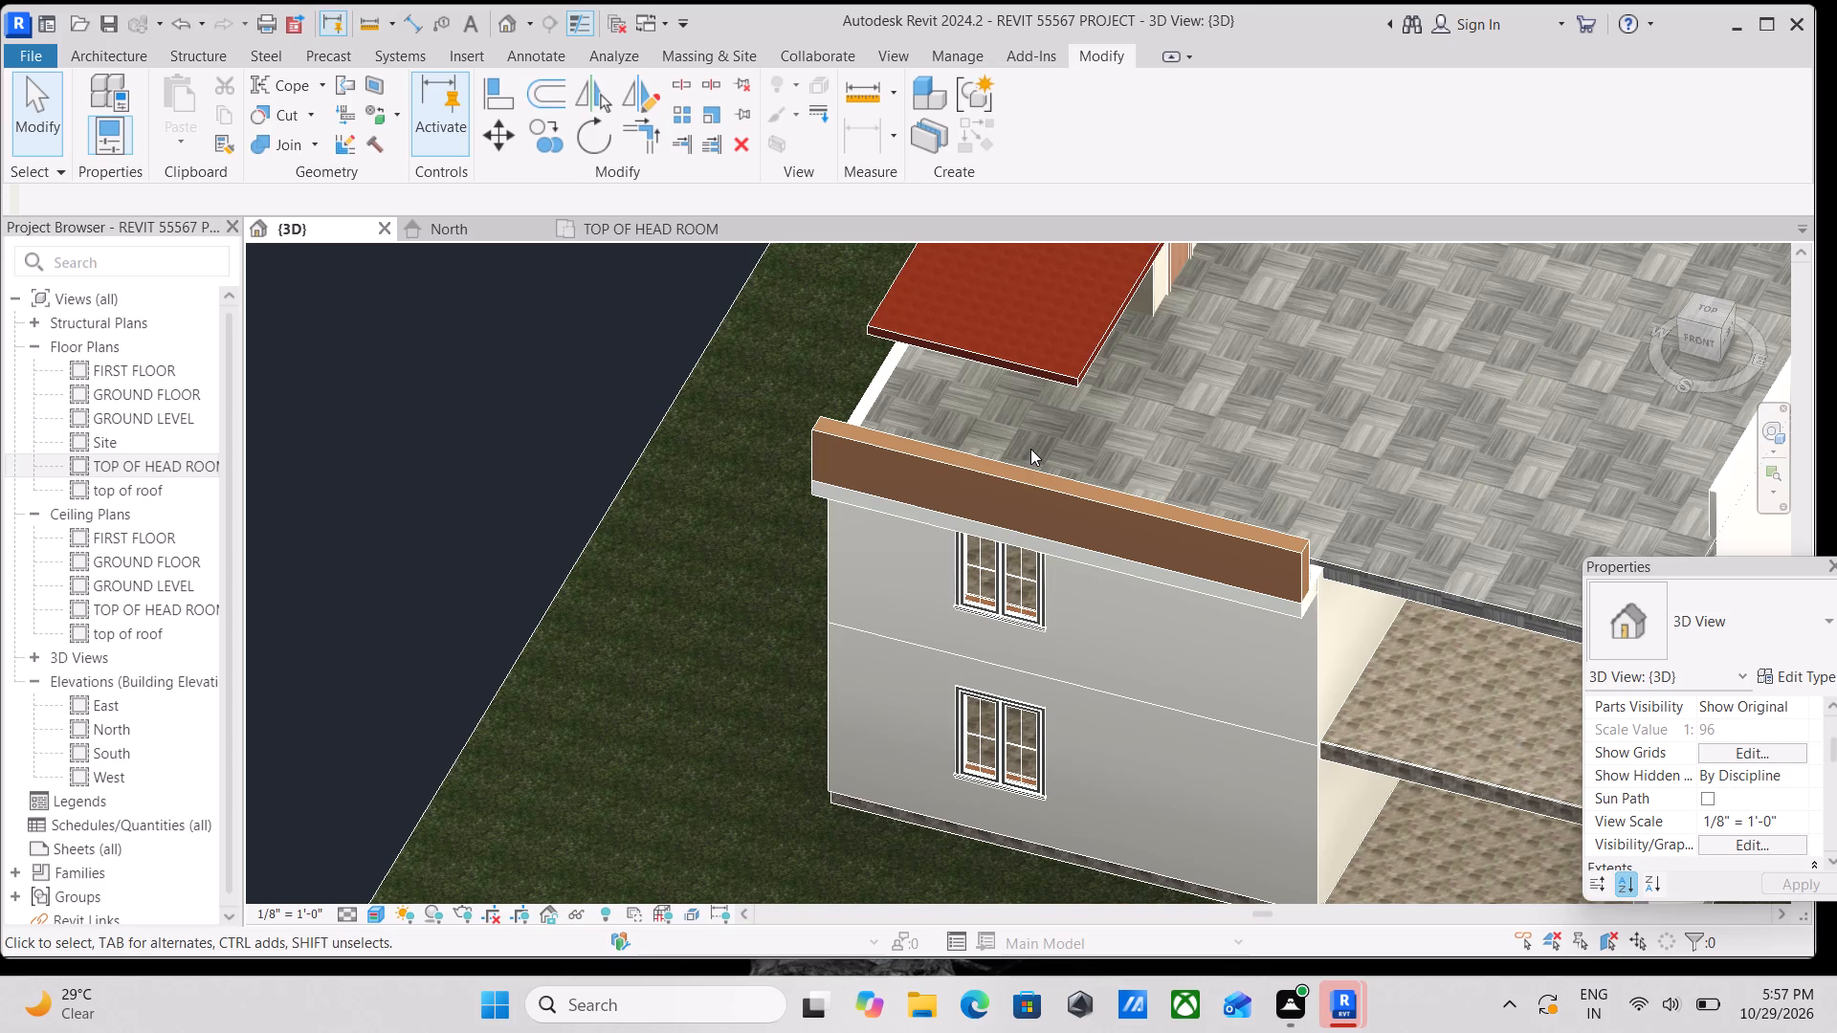
Inspect the windowed front wall, the roof-edge extrusion above it and its end at the building corner.
scroll(1035, 511, "up", 1)
middle_click_drag(1029, 462, 1043, 301)
scroll(1044, 301, "up", 1)
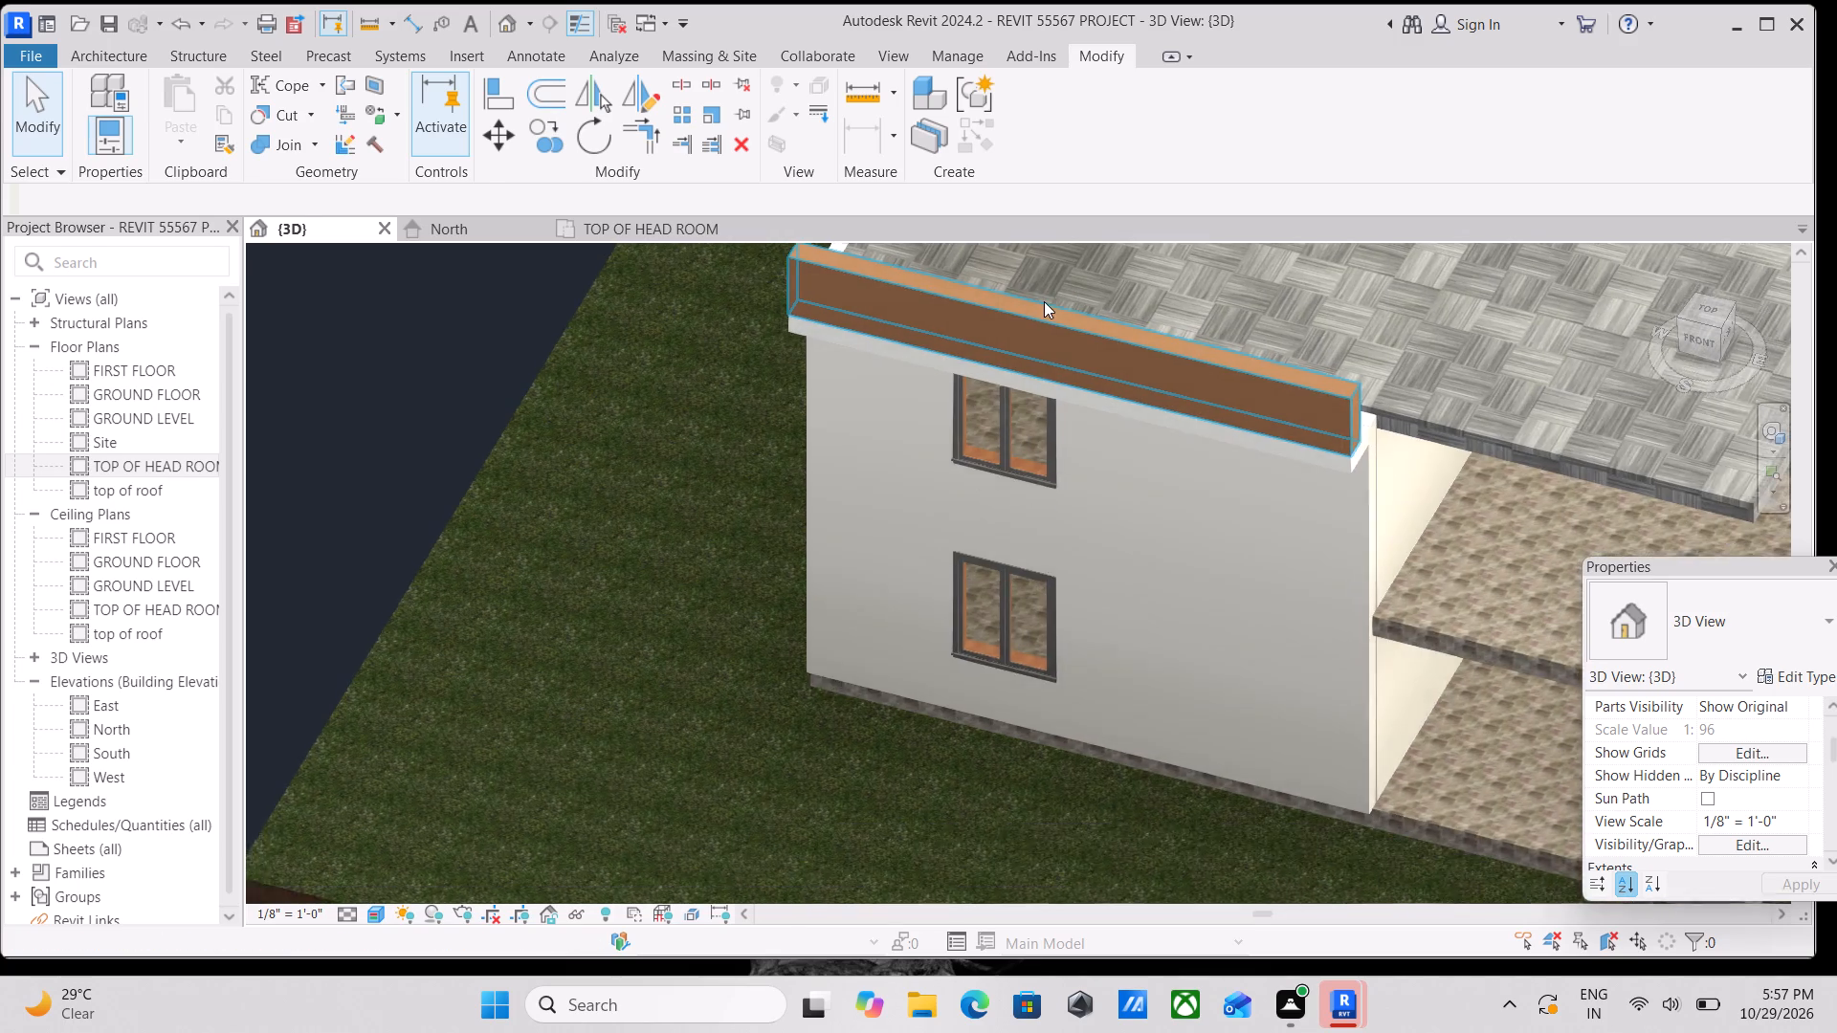
middle_click_drag(918, 576, 984, 458)
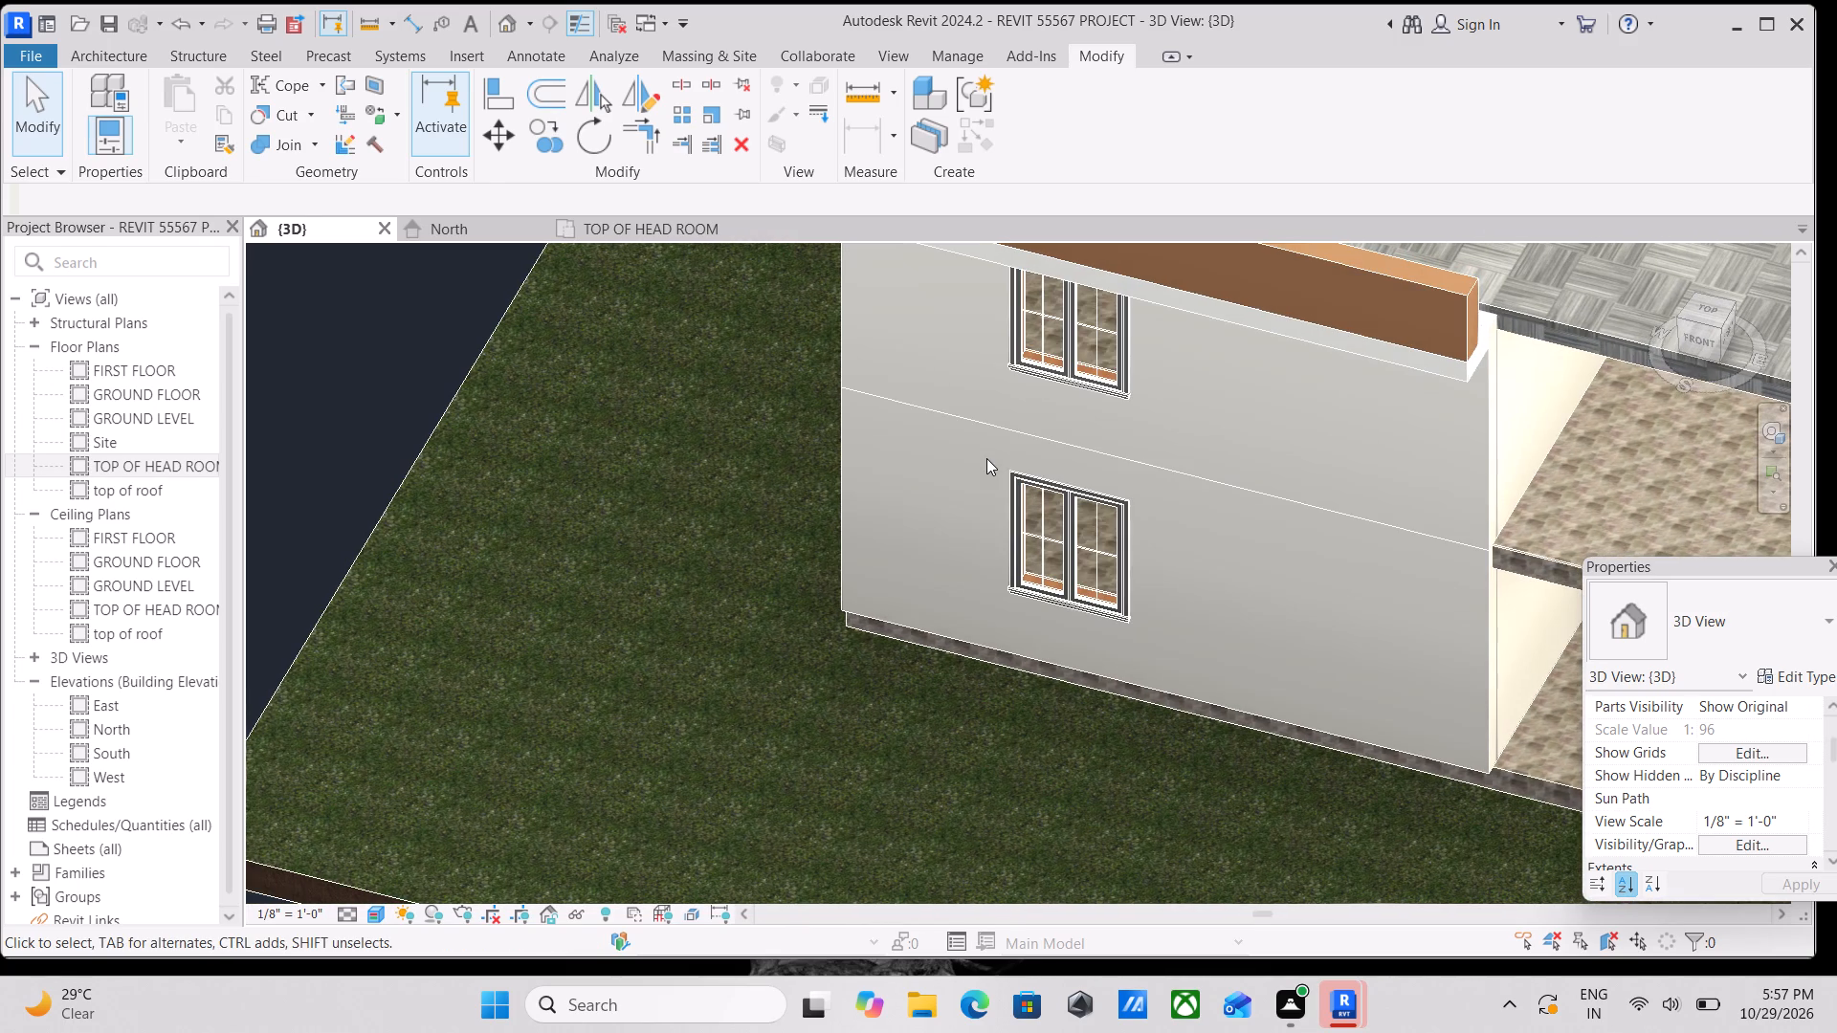
scroll(971, 500, "up", 2)
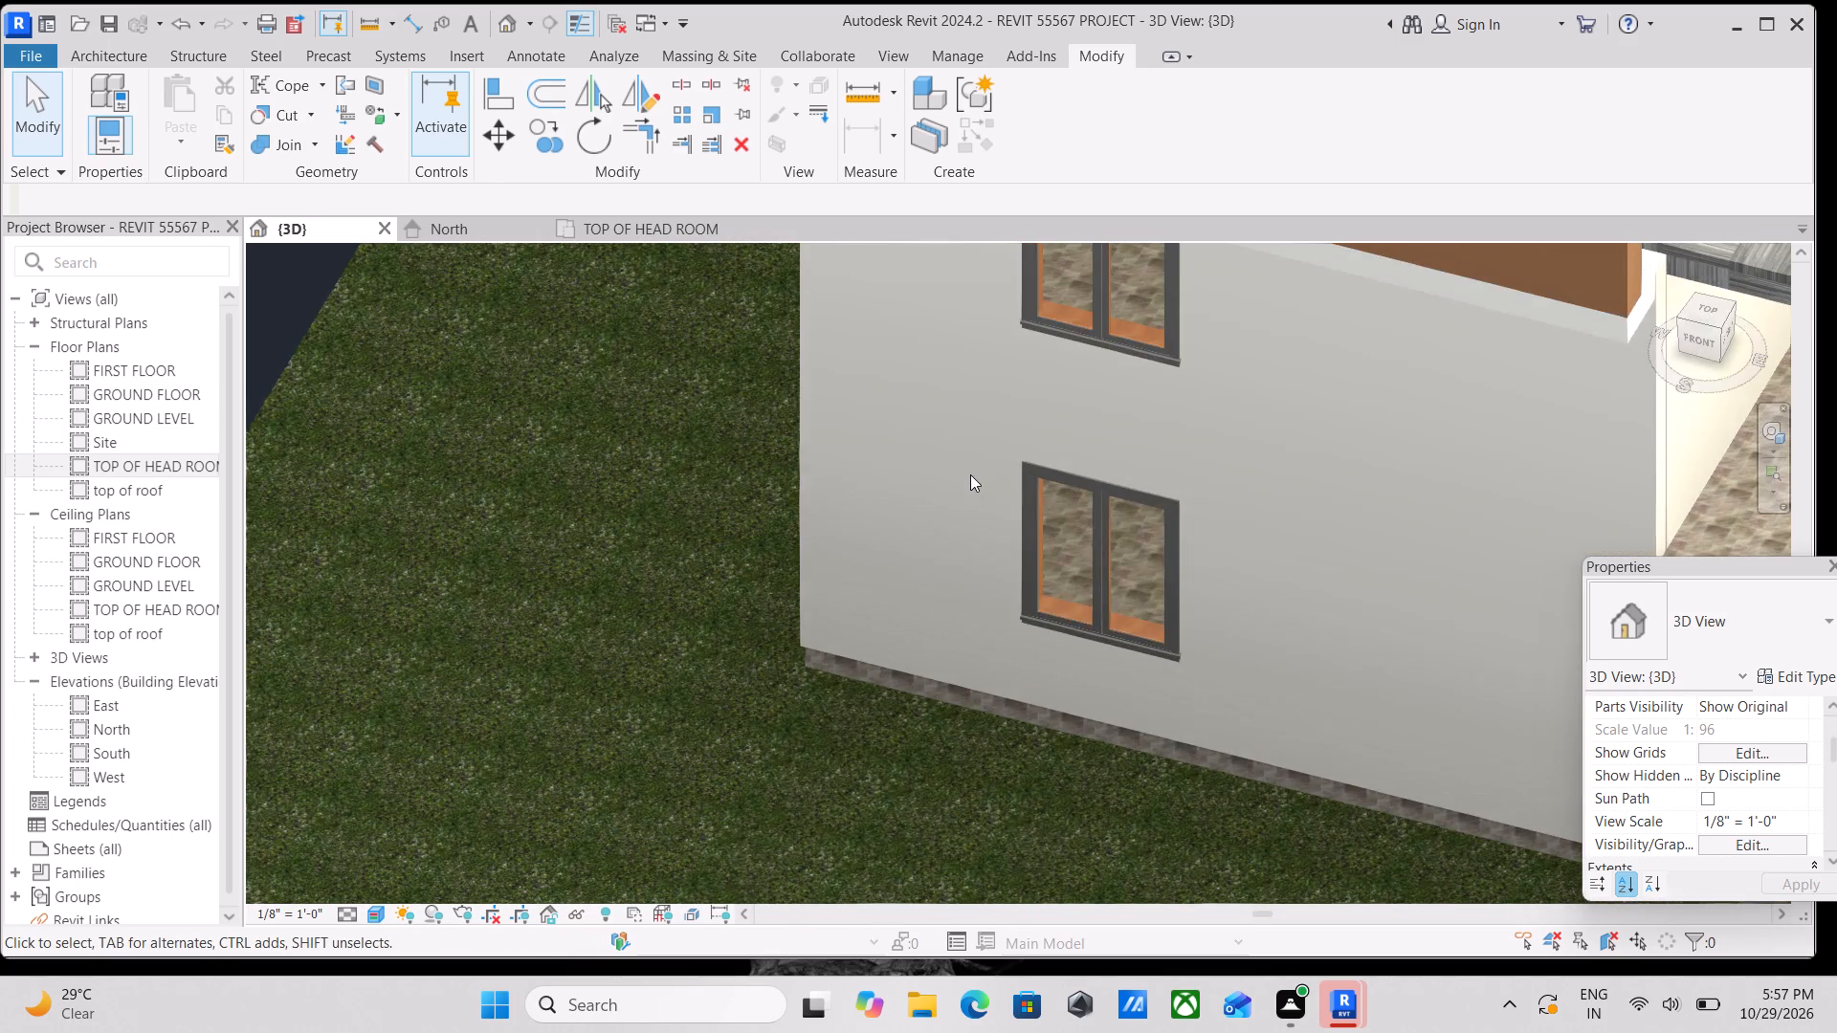
scroll(970, 473, "up", 1)
scroll(970, 448, "down", 1)
middle_click_drag(973, 451, 987, 572)
scroll(1037, 529, "down", 1)
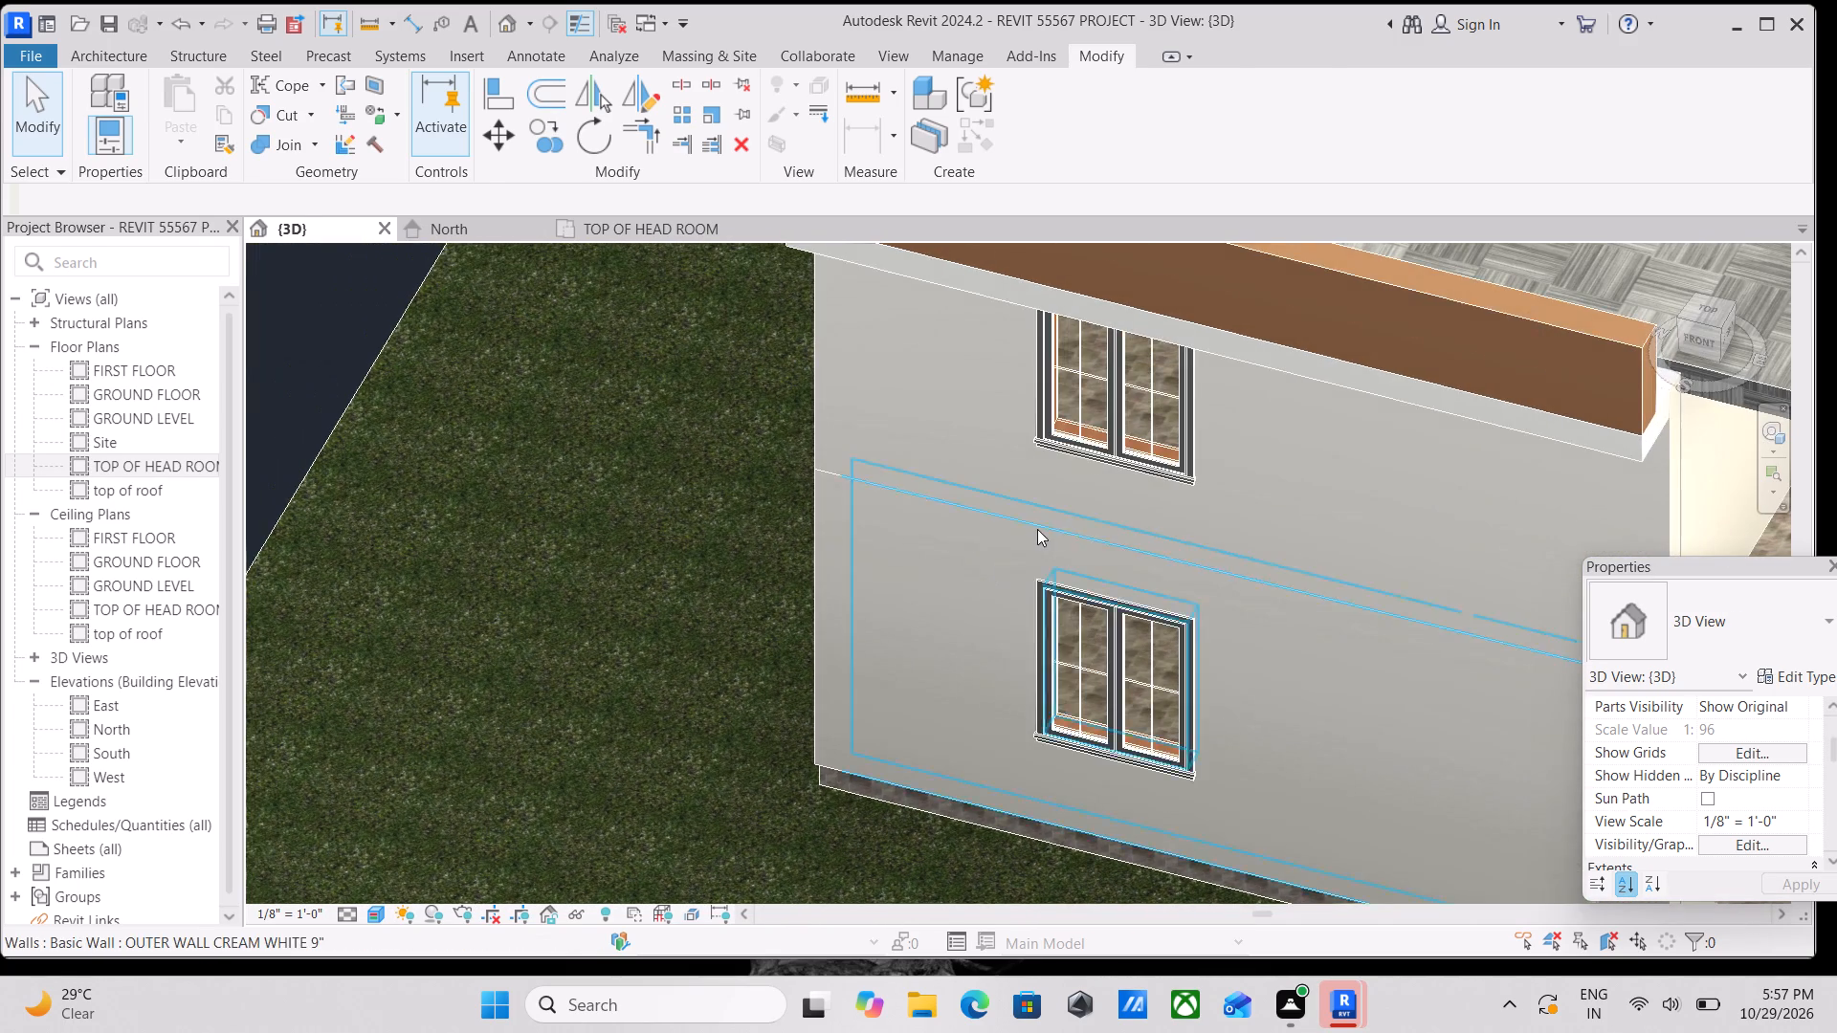
scroll(1037, 529, "down", 1)
middle_click_drag(1037, 529, 895, 637)
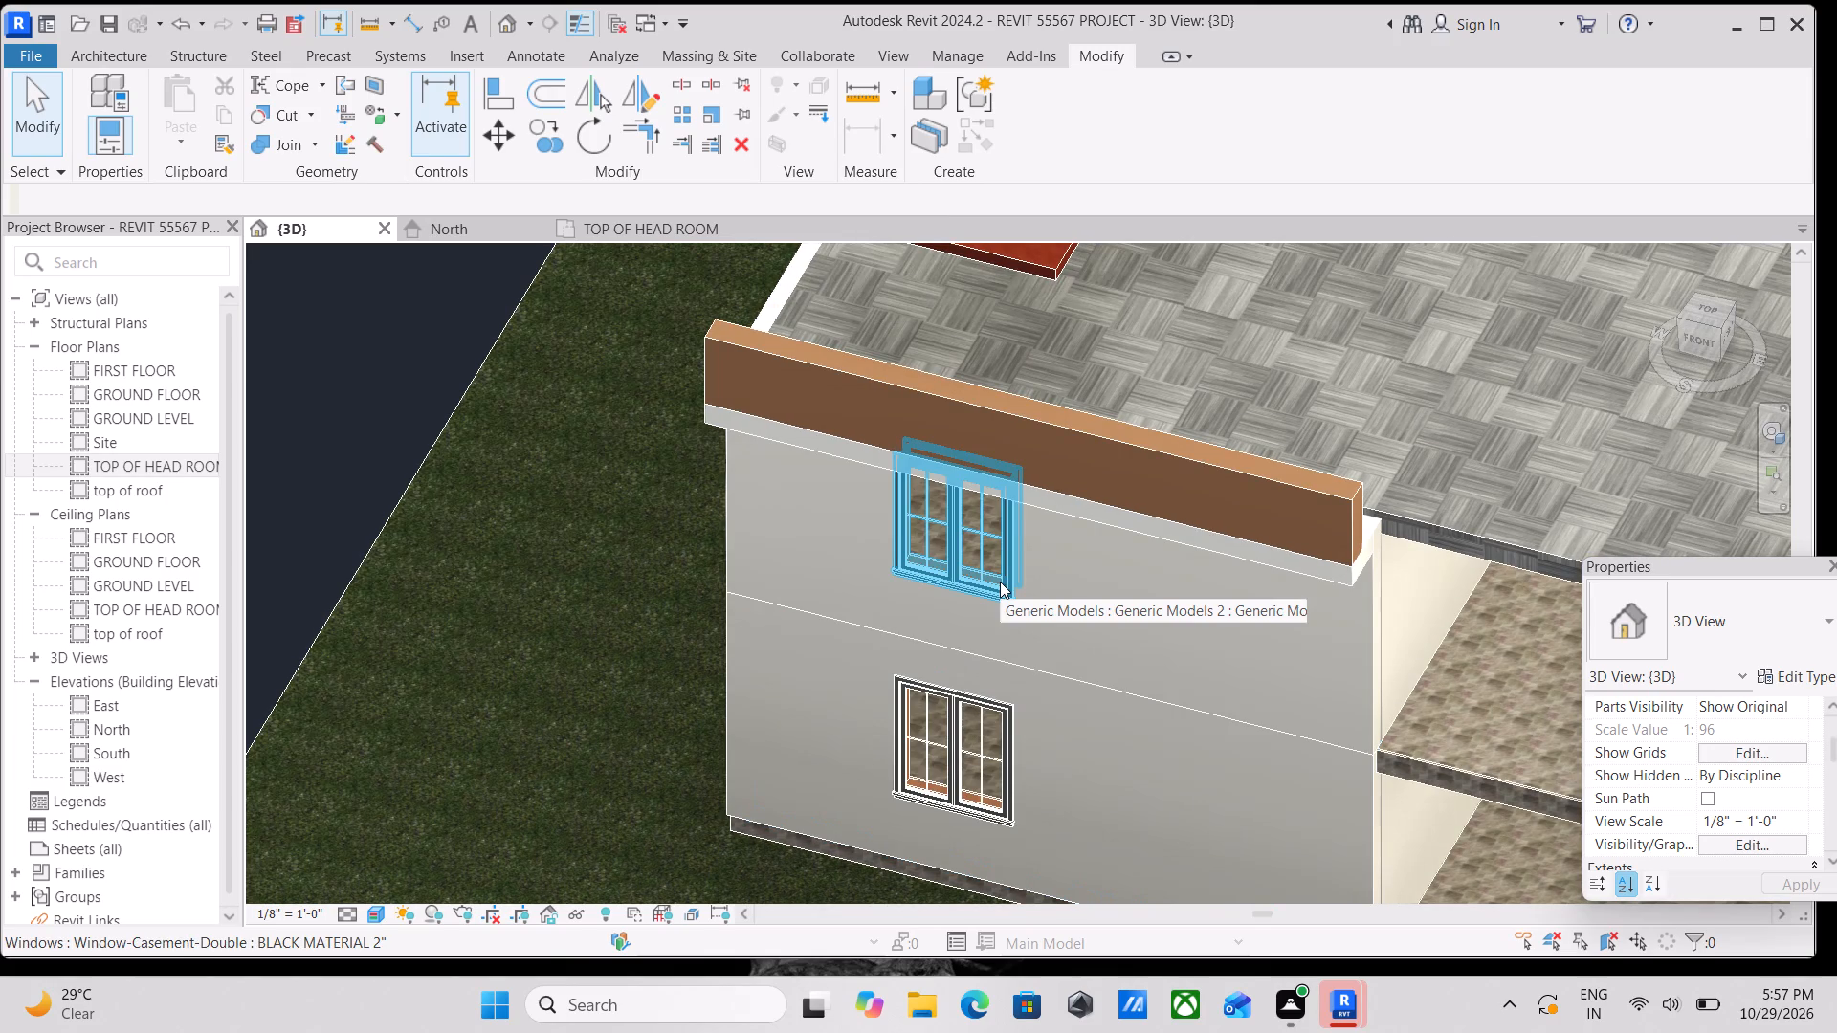
middle_click_drag(1000, 582, 940, 566)
scroll(1109, 473, "down", 1)
middle_click_drag(1109, 473, 999, 475)
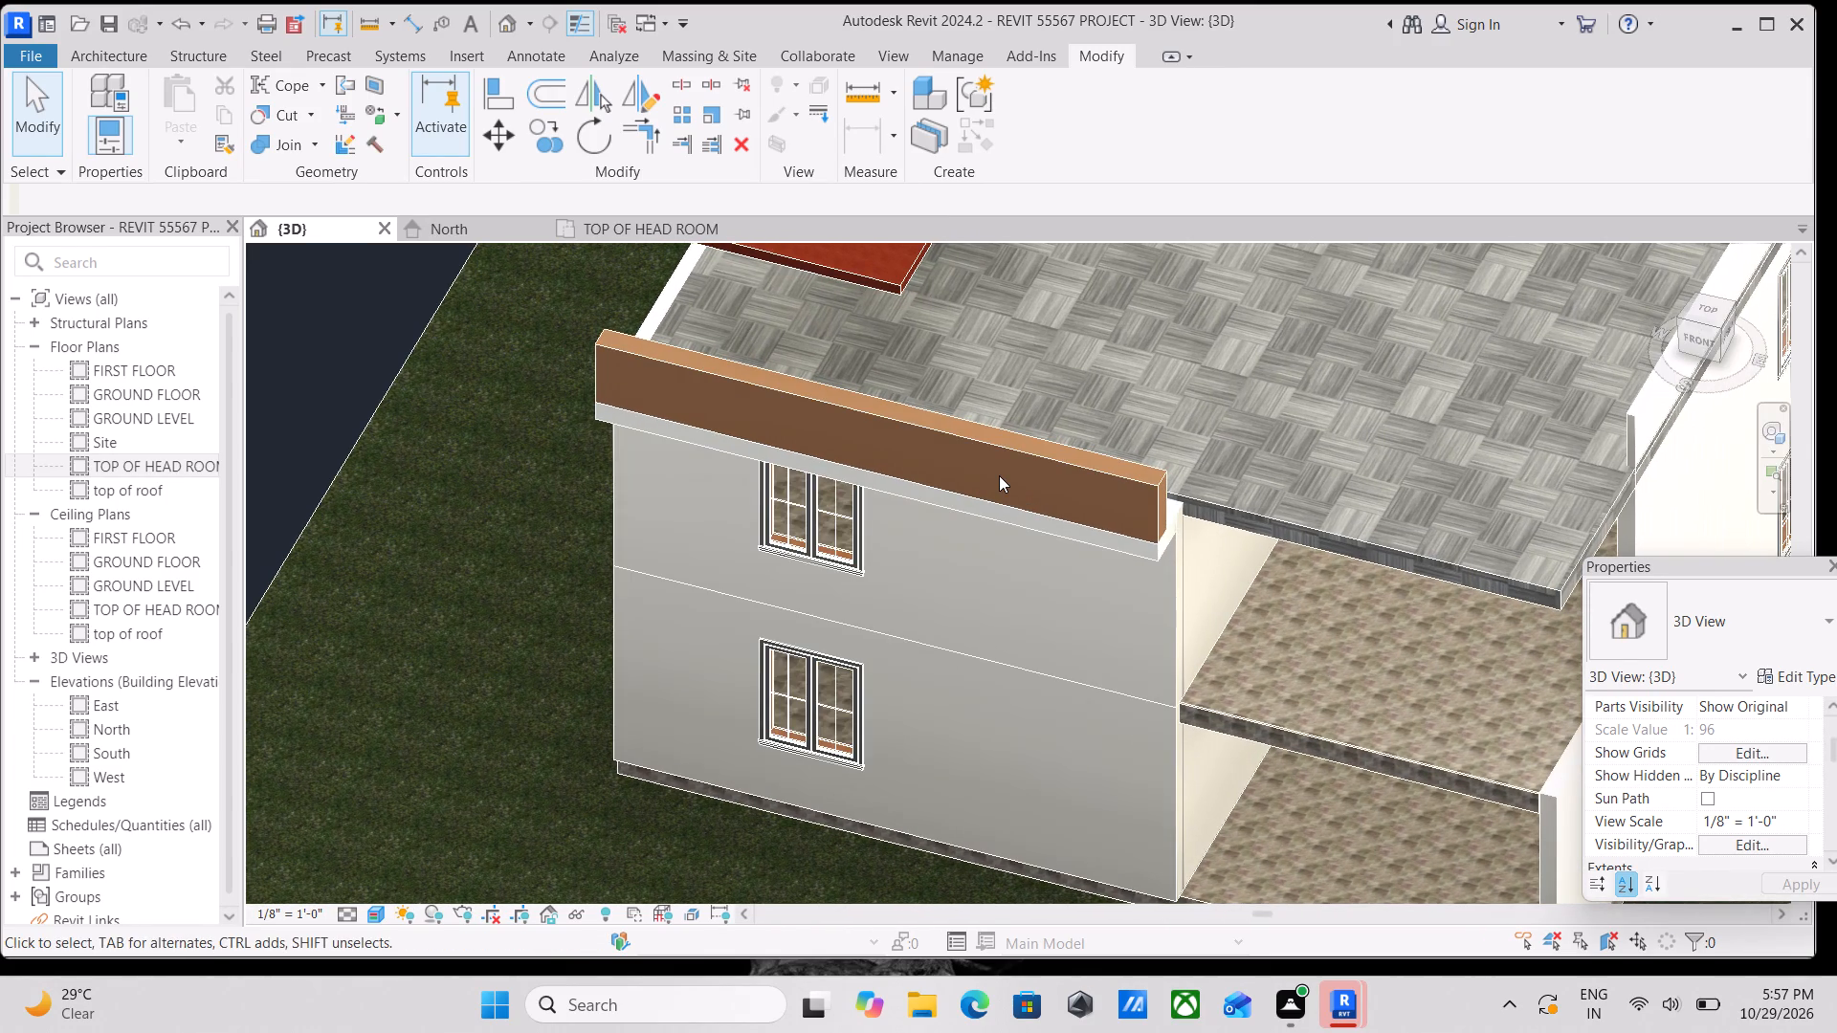
middle_click_drag(999, 475, 1000, 422)
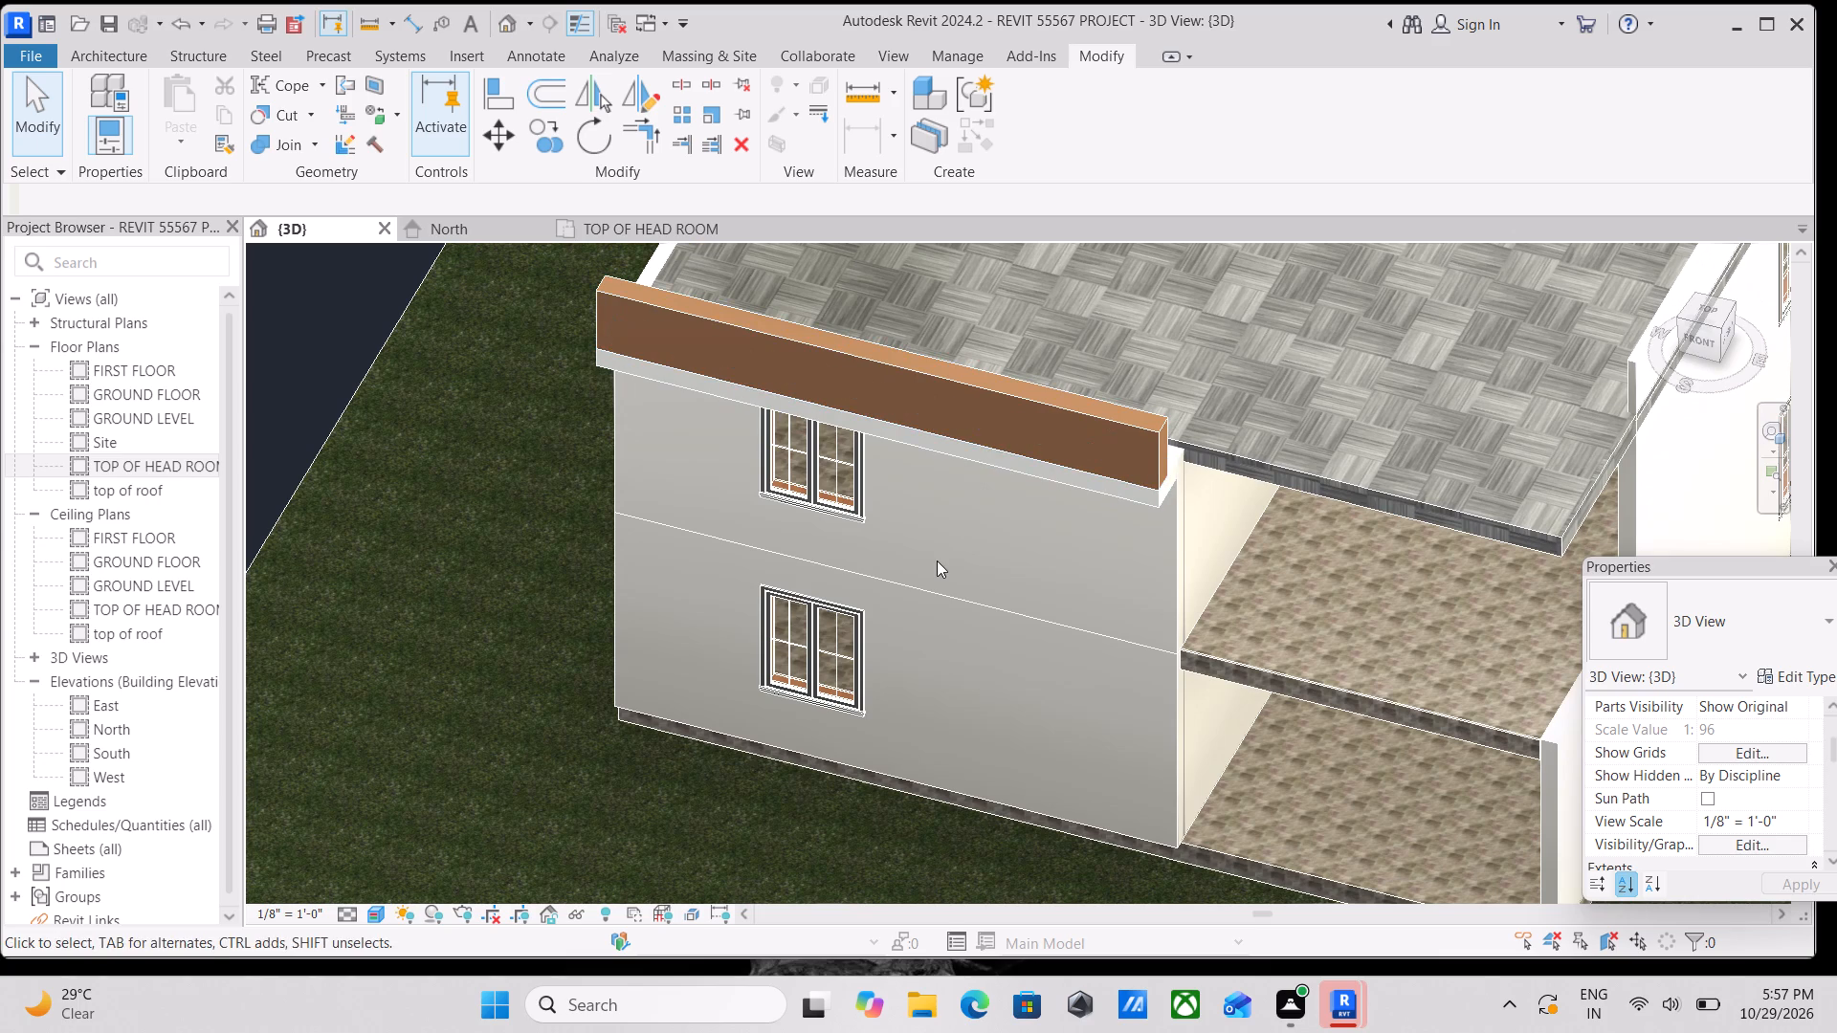
middle_click_drag(937, 560, 986, 360, "shift")
middle_click_drag(986, 360, 1019, 488)
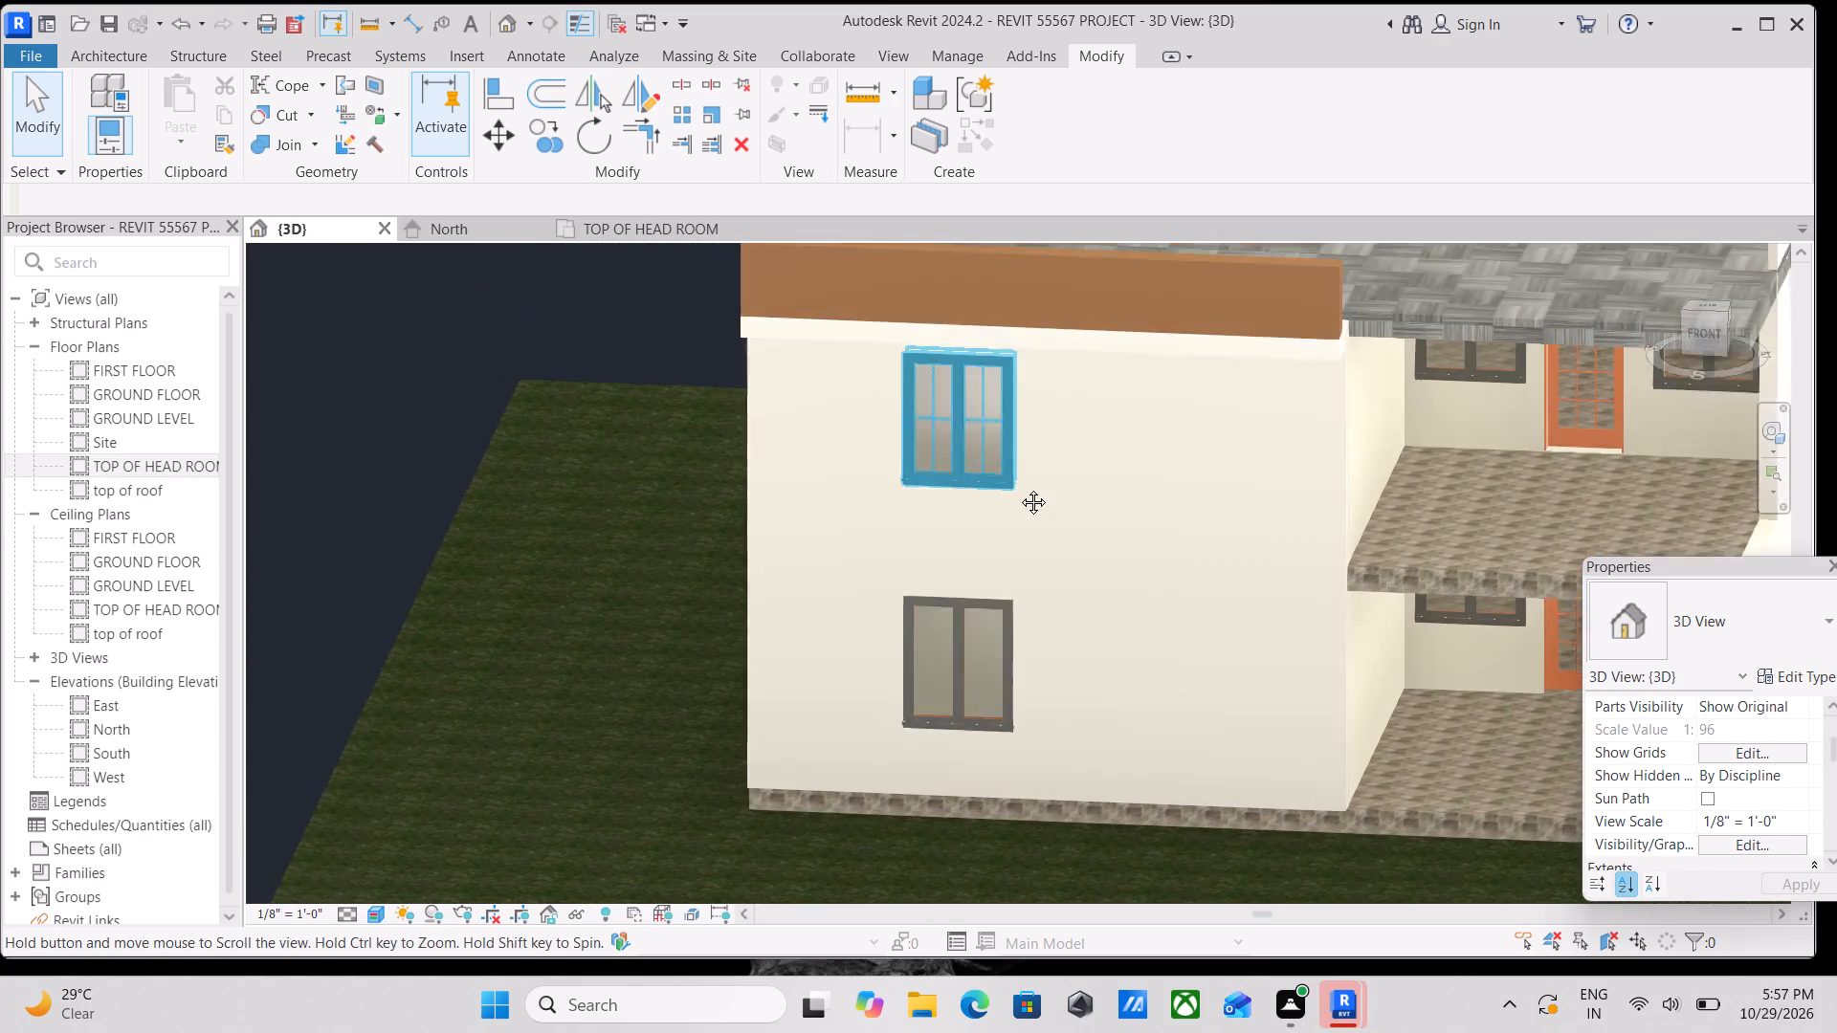
middle_click_drag(1019, 488, 1019, 490)
middle_click_drag(1016, 484, 1004, 552, "shift")
middle_click_drag(968, 451, 1021, 449)
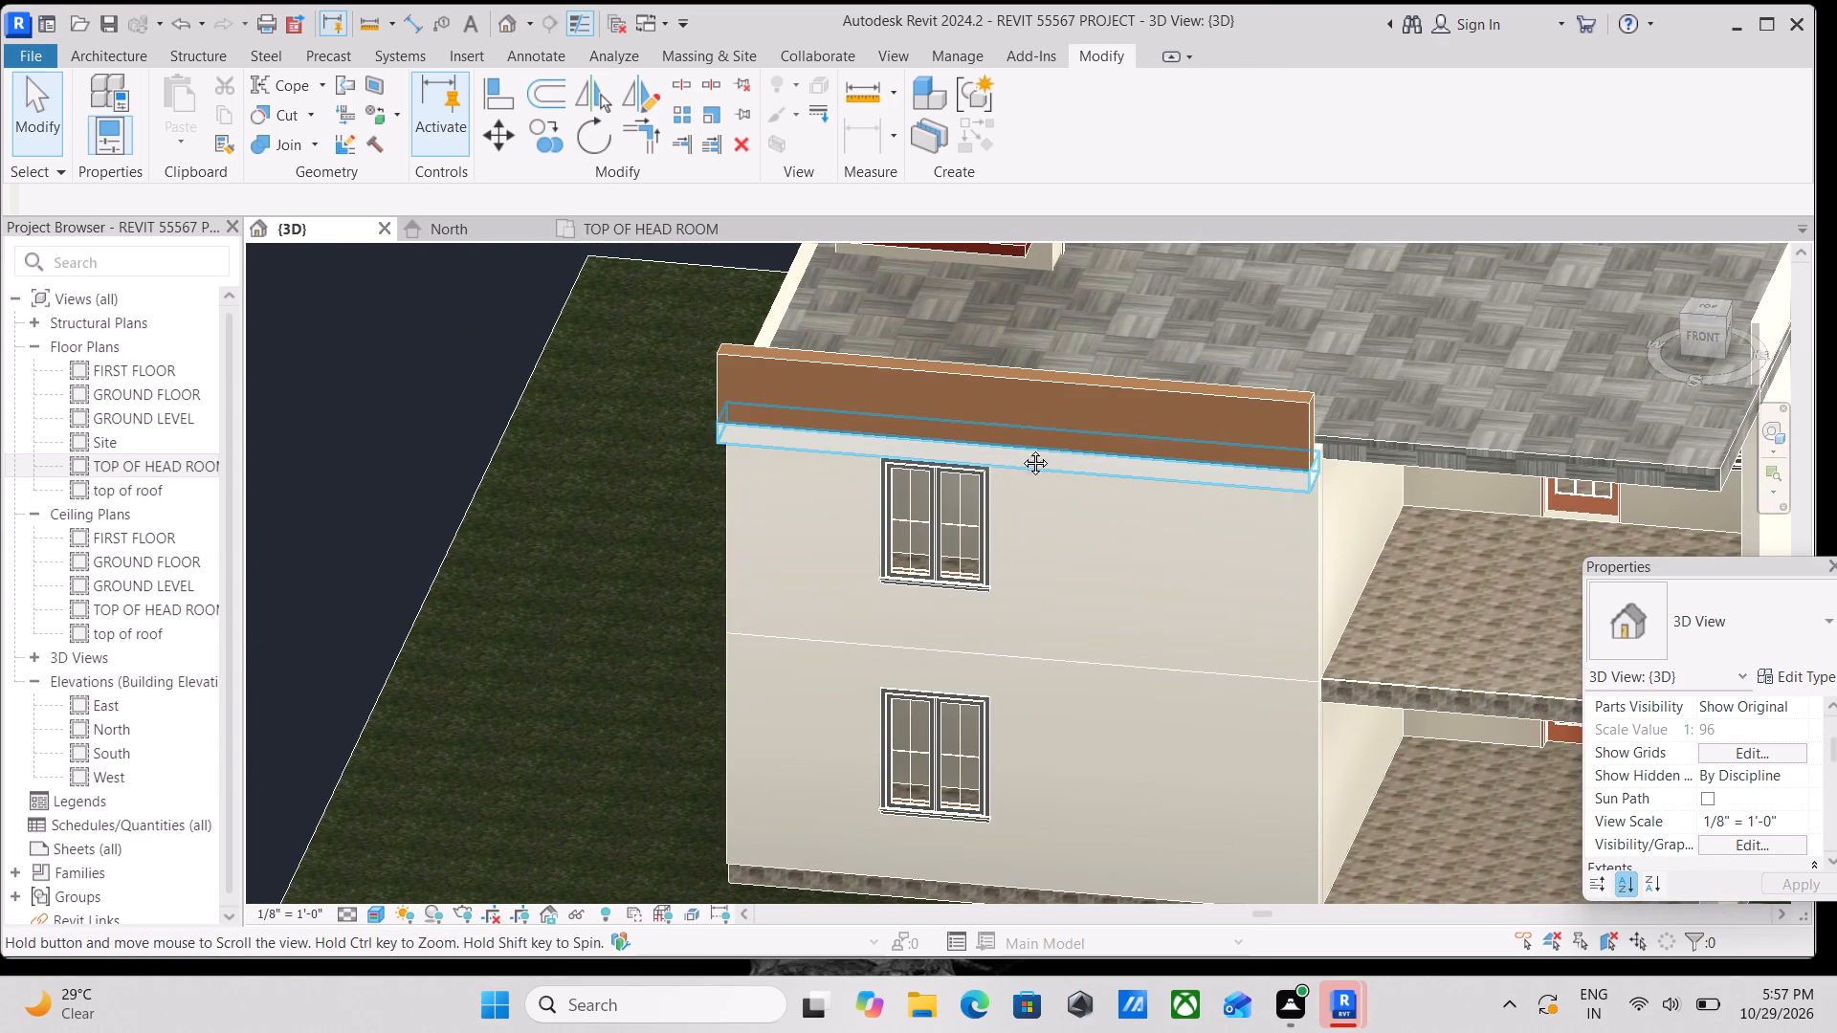
middle_click_drag(1021, 449, 1045, 451)
middle_click_drag(958, 536, 1096, 403)
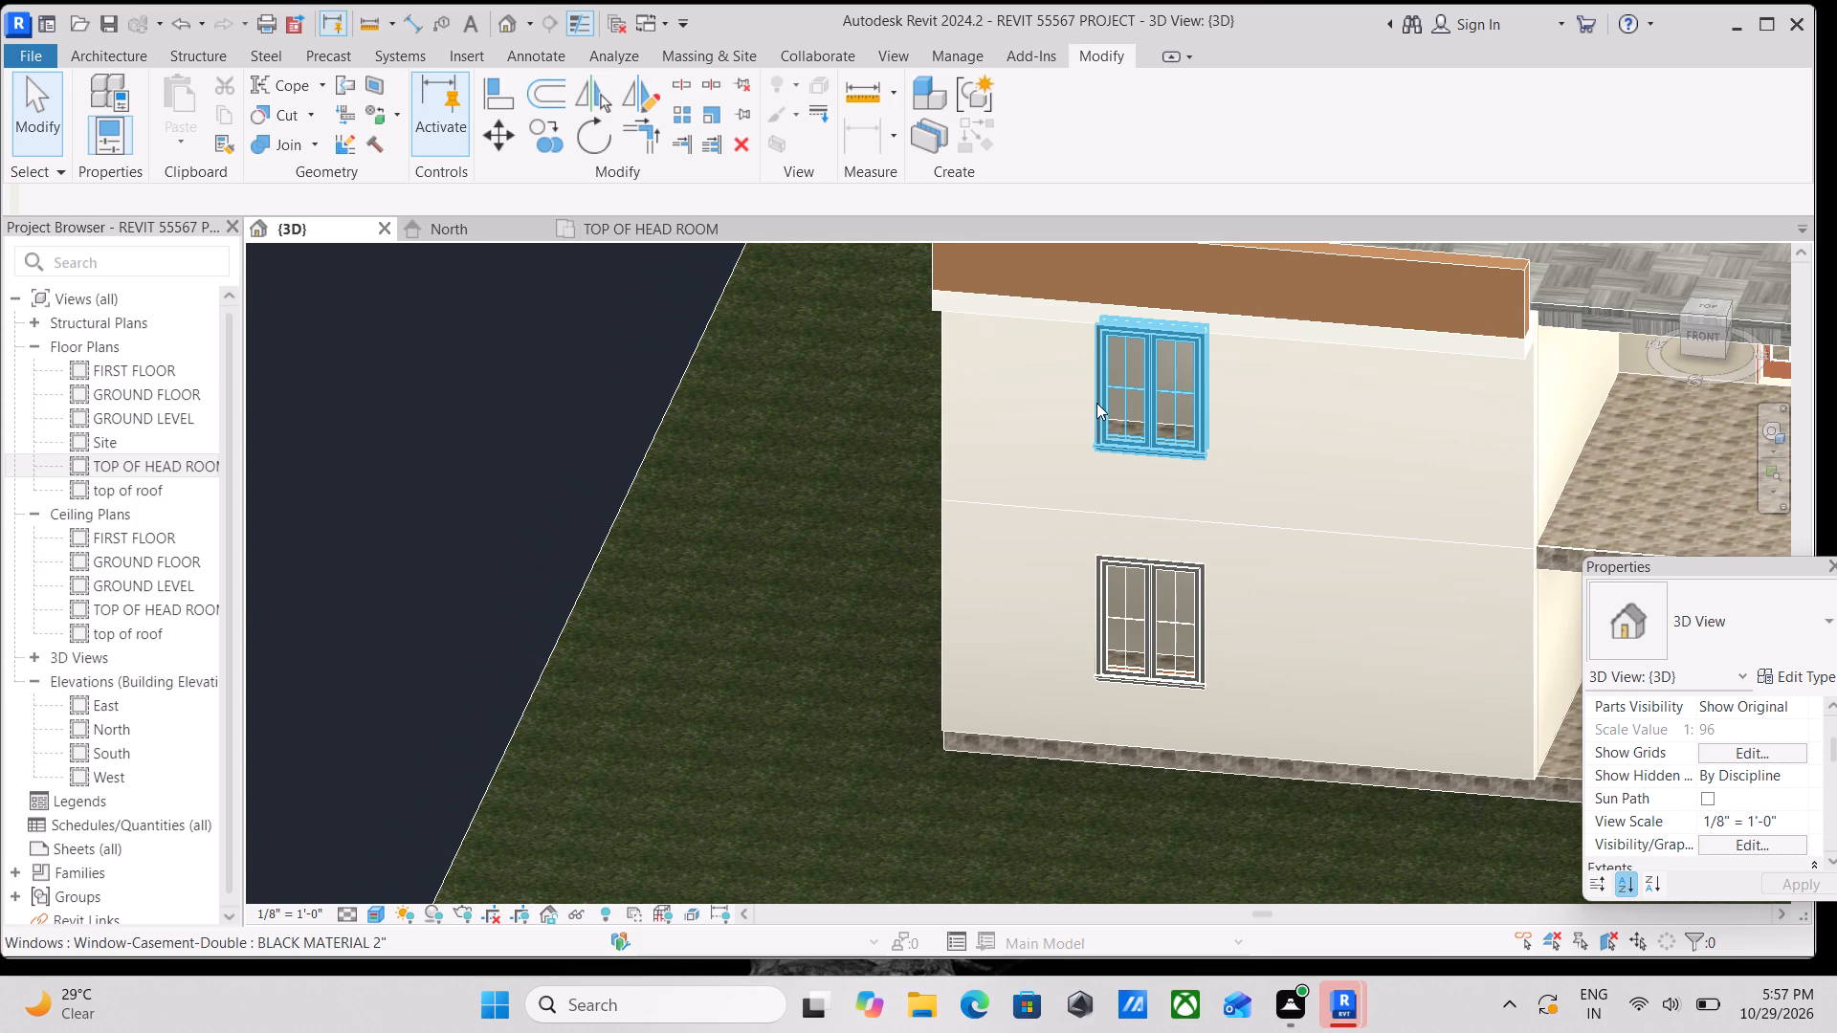
scroll(1096, 403, "down", 1)
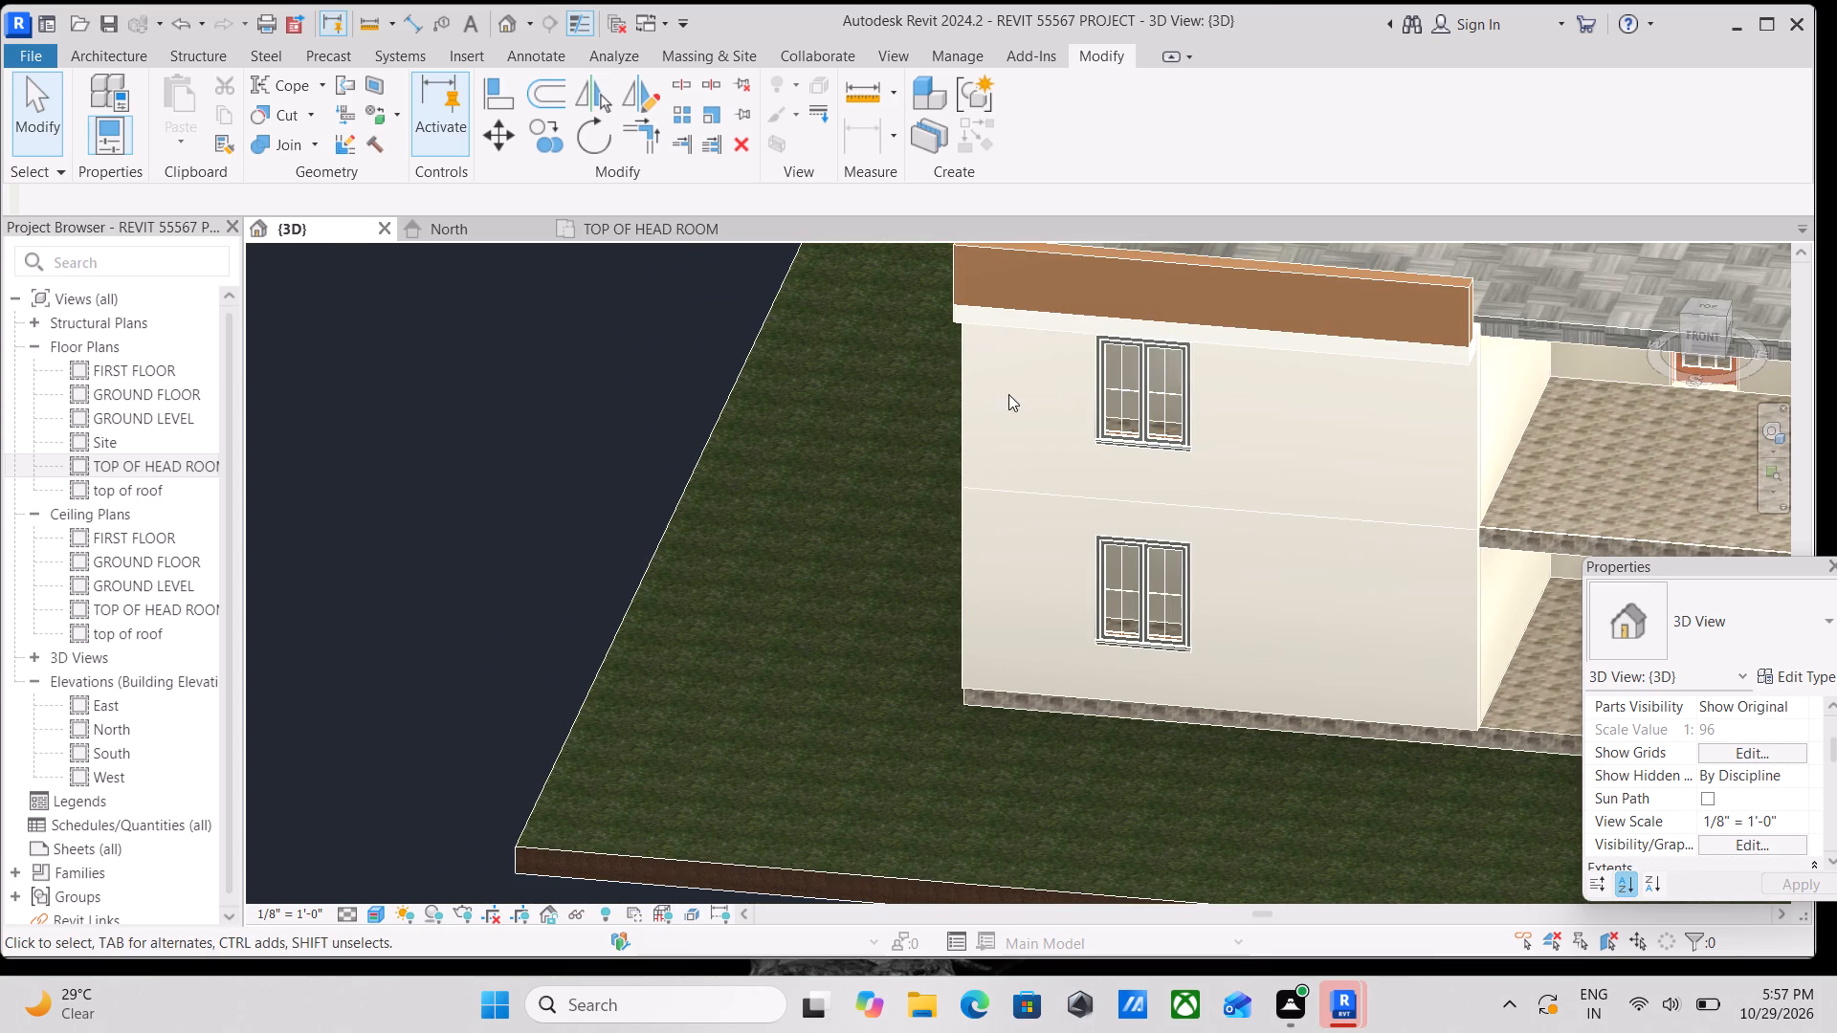
middle_click_drag(1030, 365, 1208, 478, "shift")
scroll(1266, 448, "up", 2)
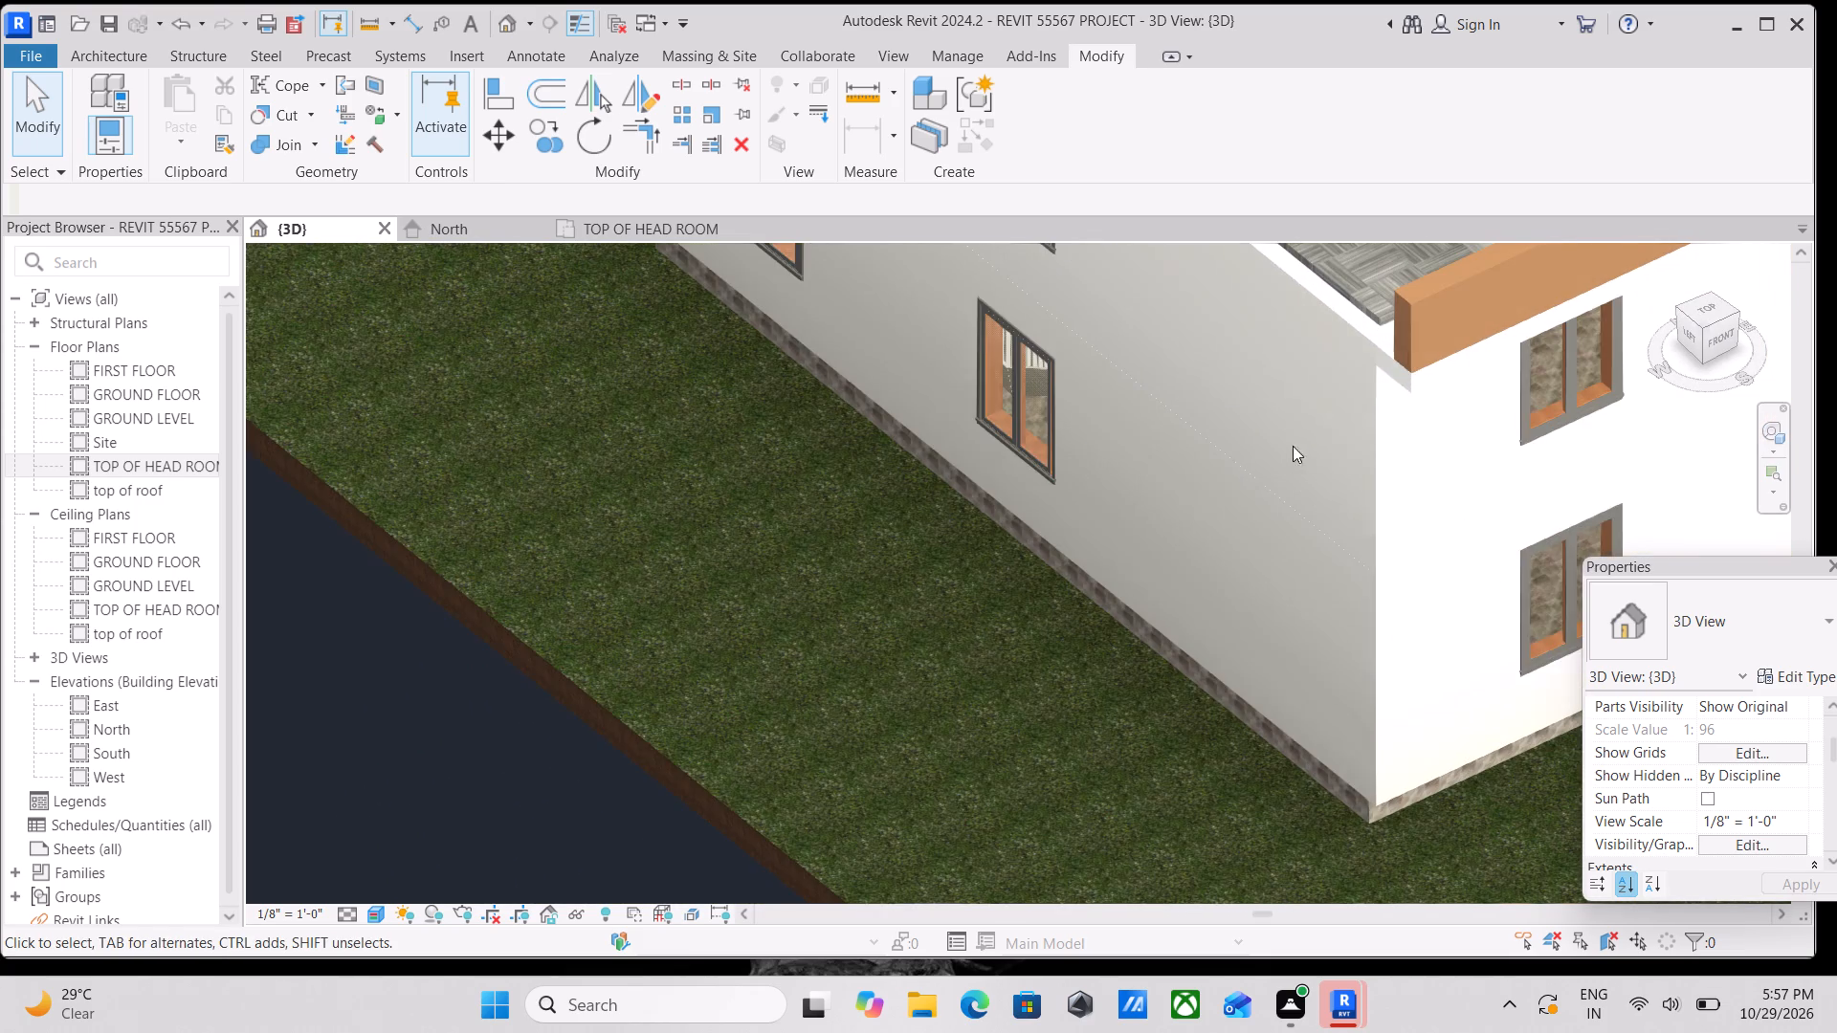
middle_click_drag(1299, 442, 1374, 492)
scroll(1374, 492, "up", 1)
middle_click_drag(1364, 461, 894, 585)
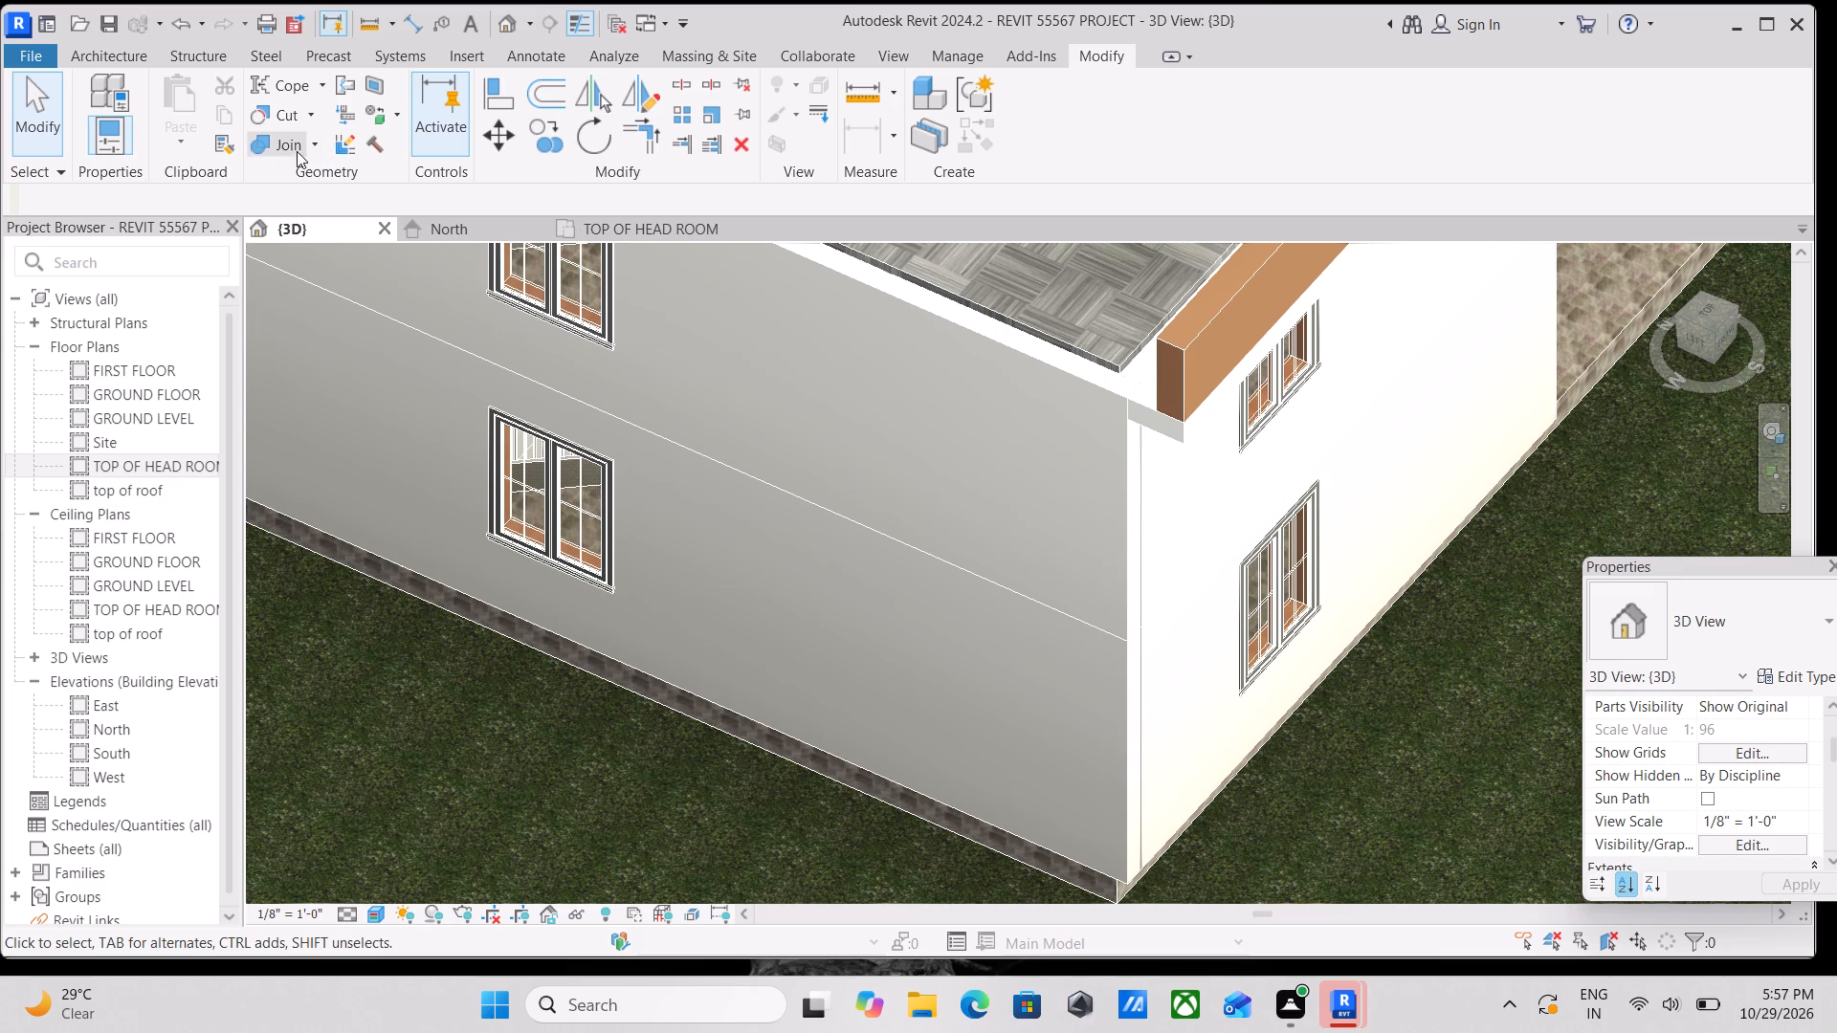
Create a new in-place component in the Generic Models category, keeping the suggested name.
left_click(86, 48)
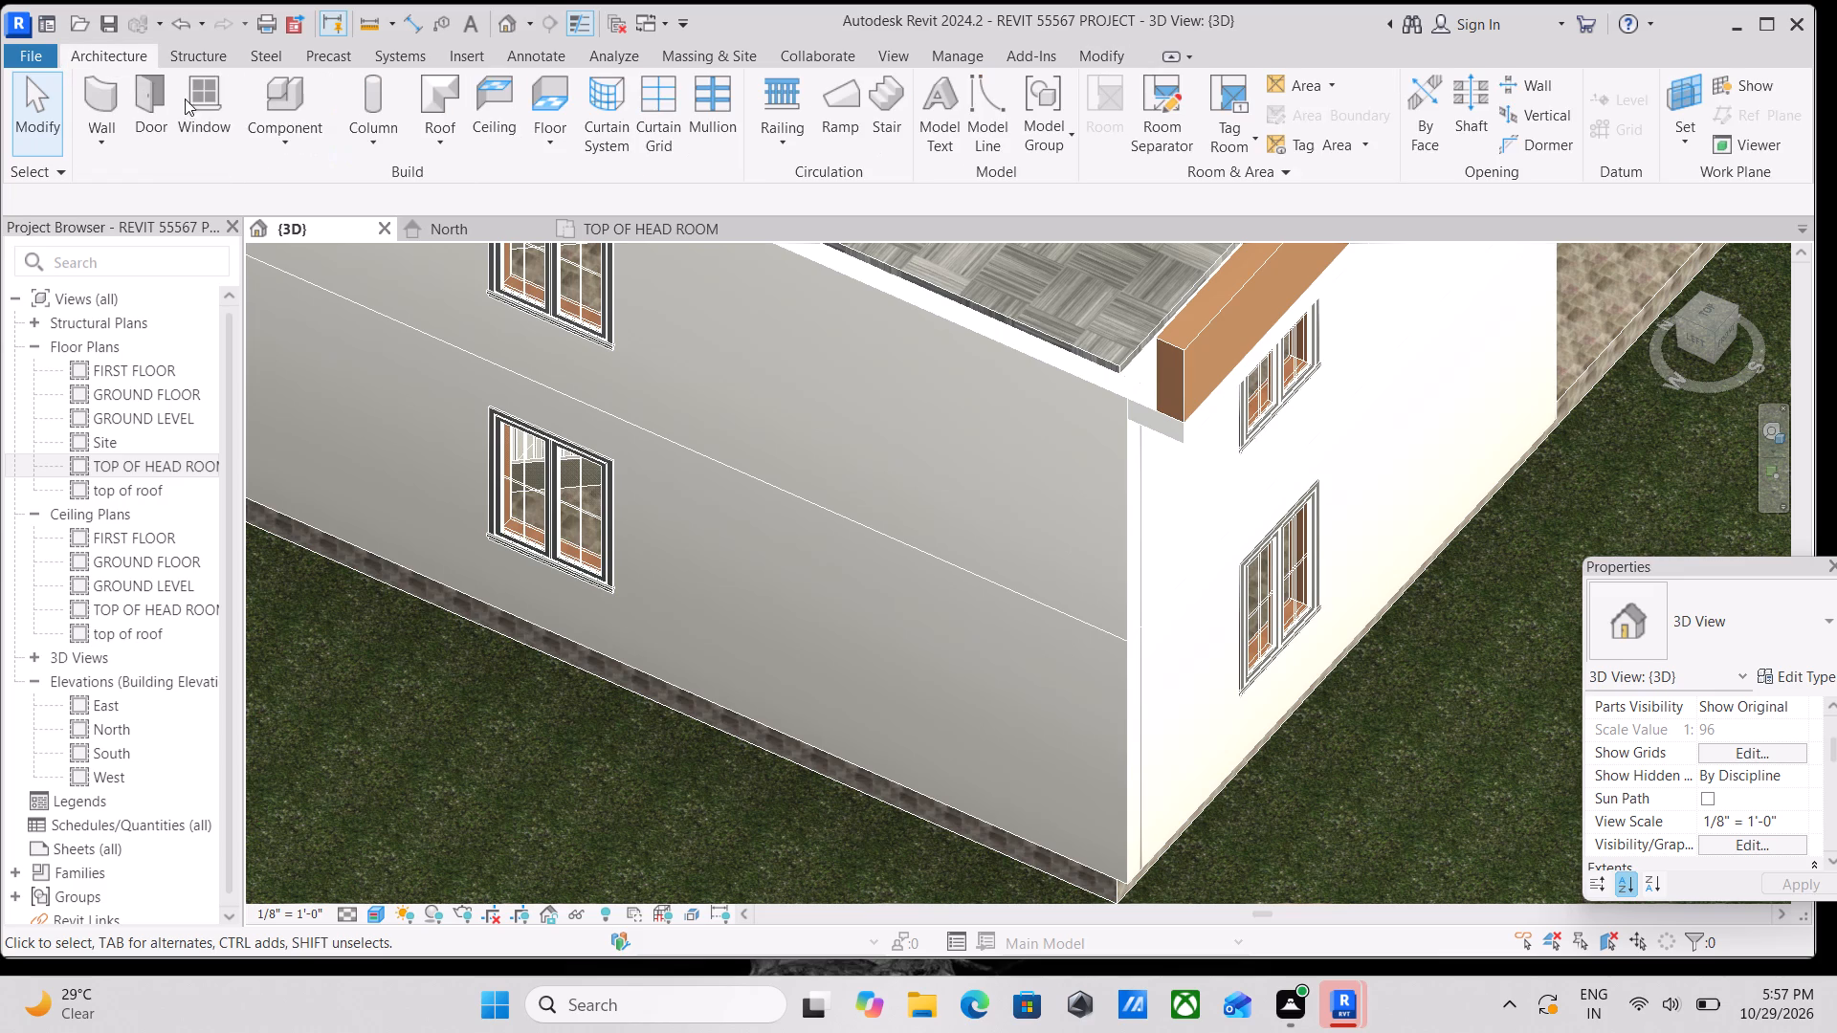
left_click(317, 133)
left_click(349, 241)
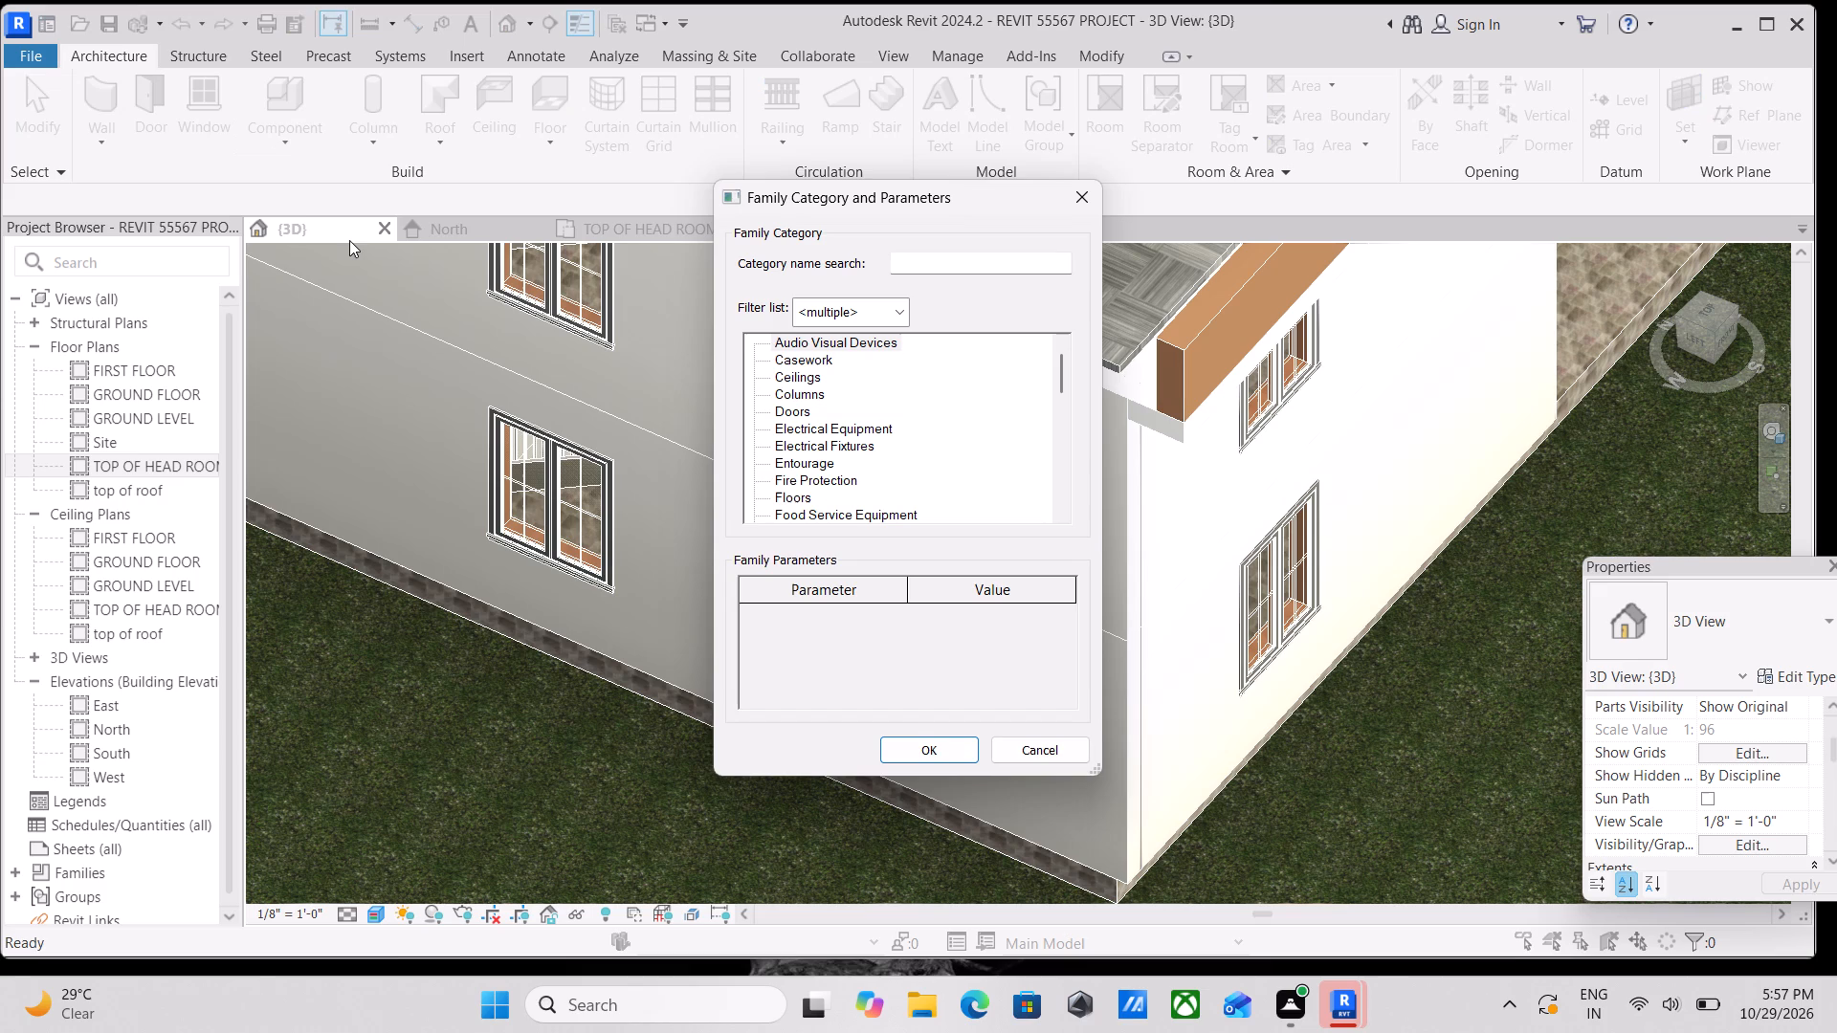
scroll(857, 465, "down", 4)
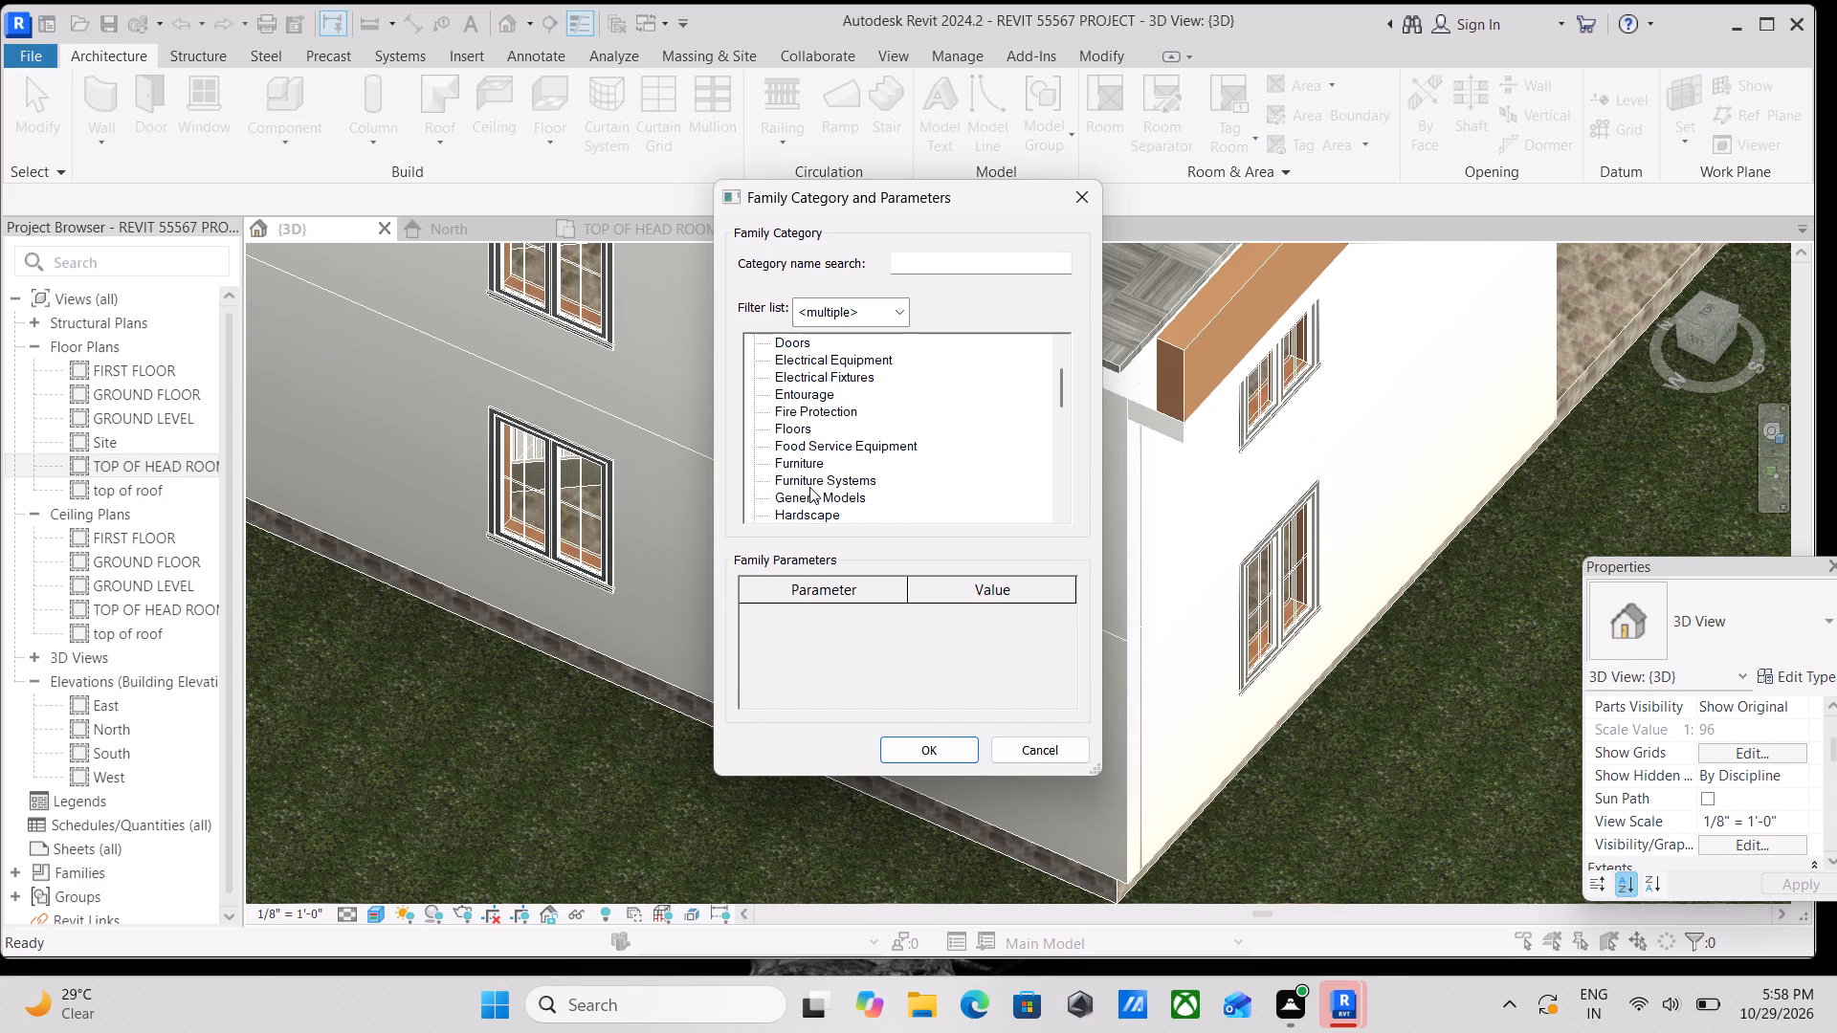
left_click(818, 505)
left_click(902, 755)
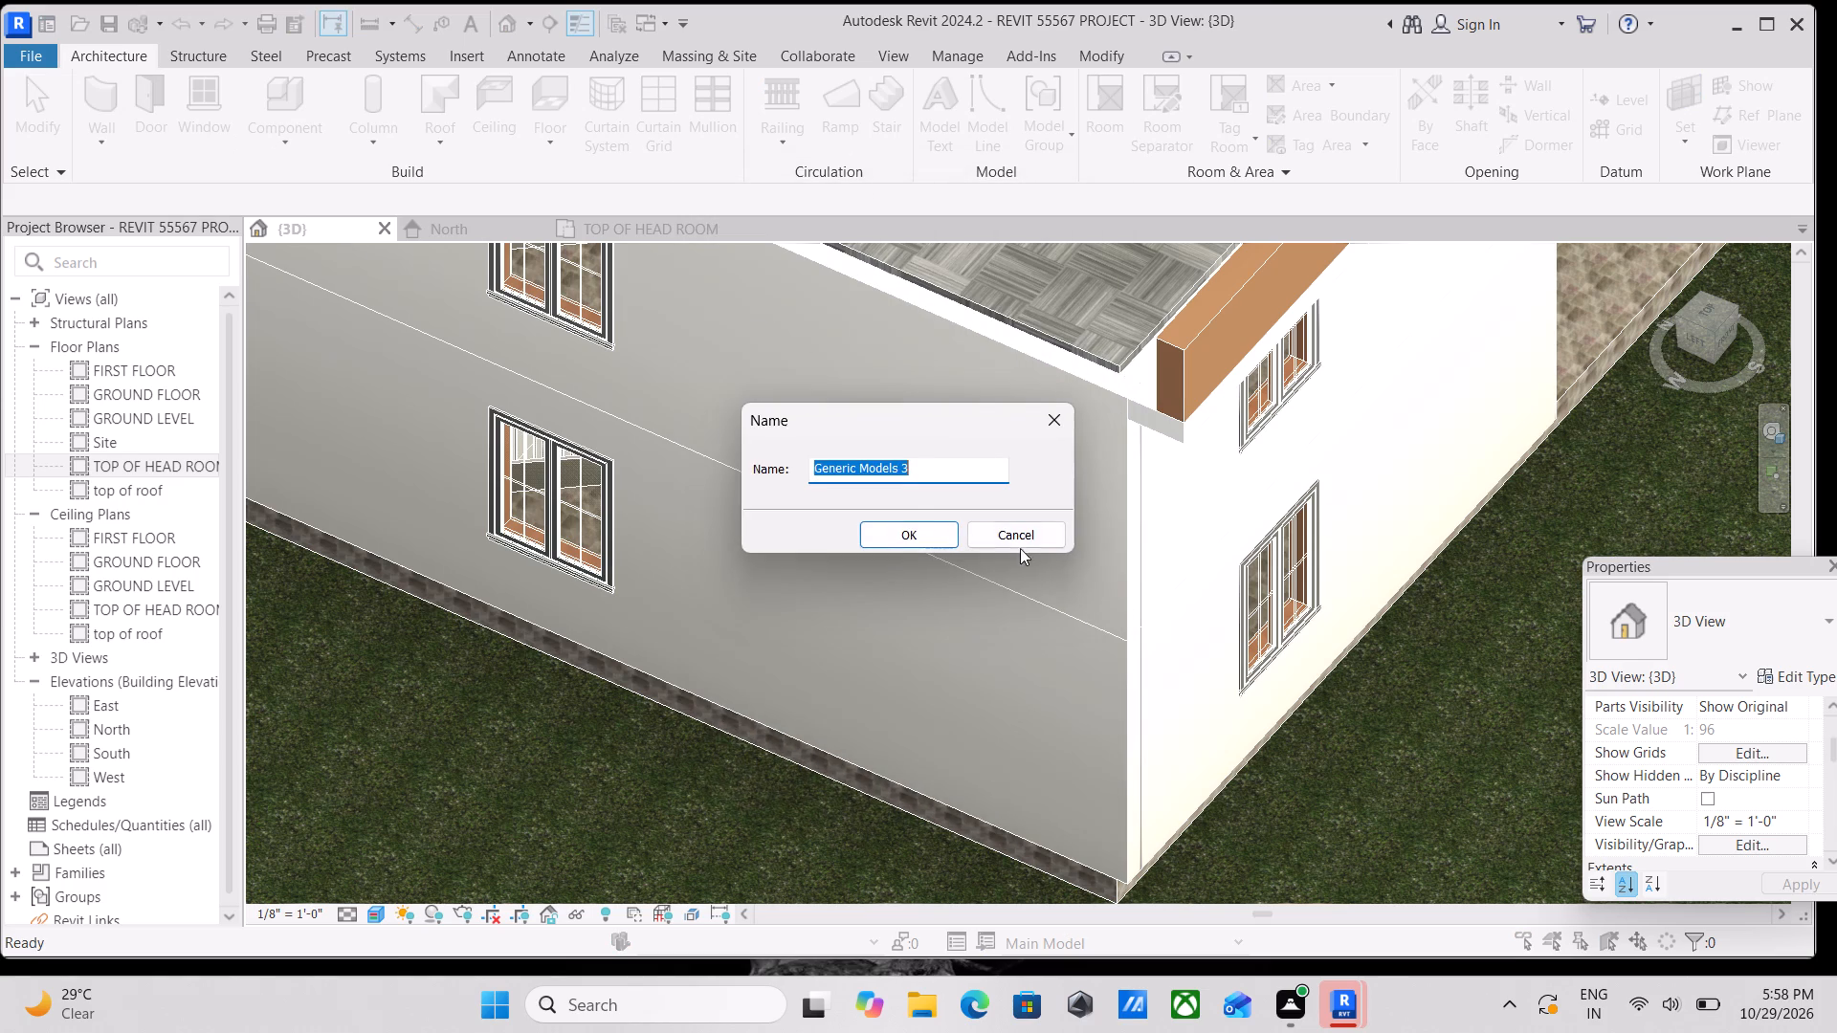
left_click(905, 529)
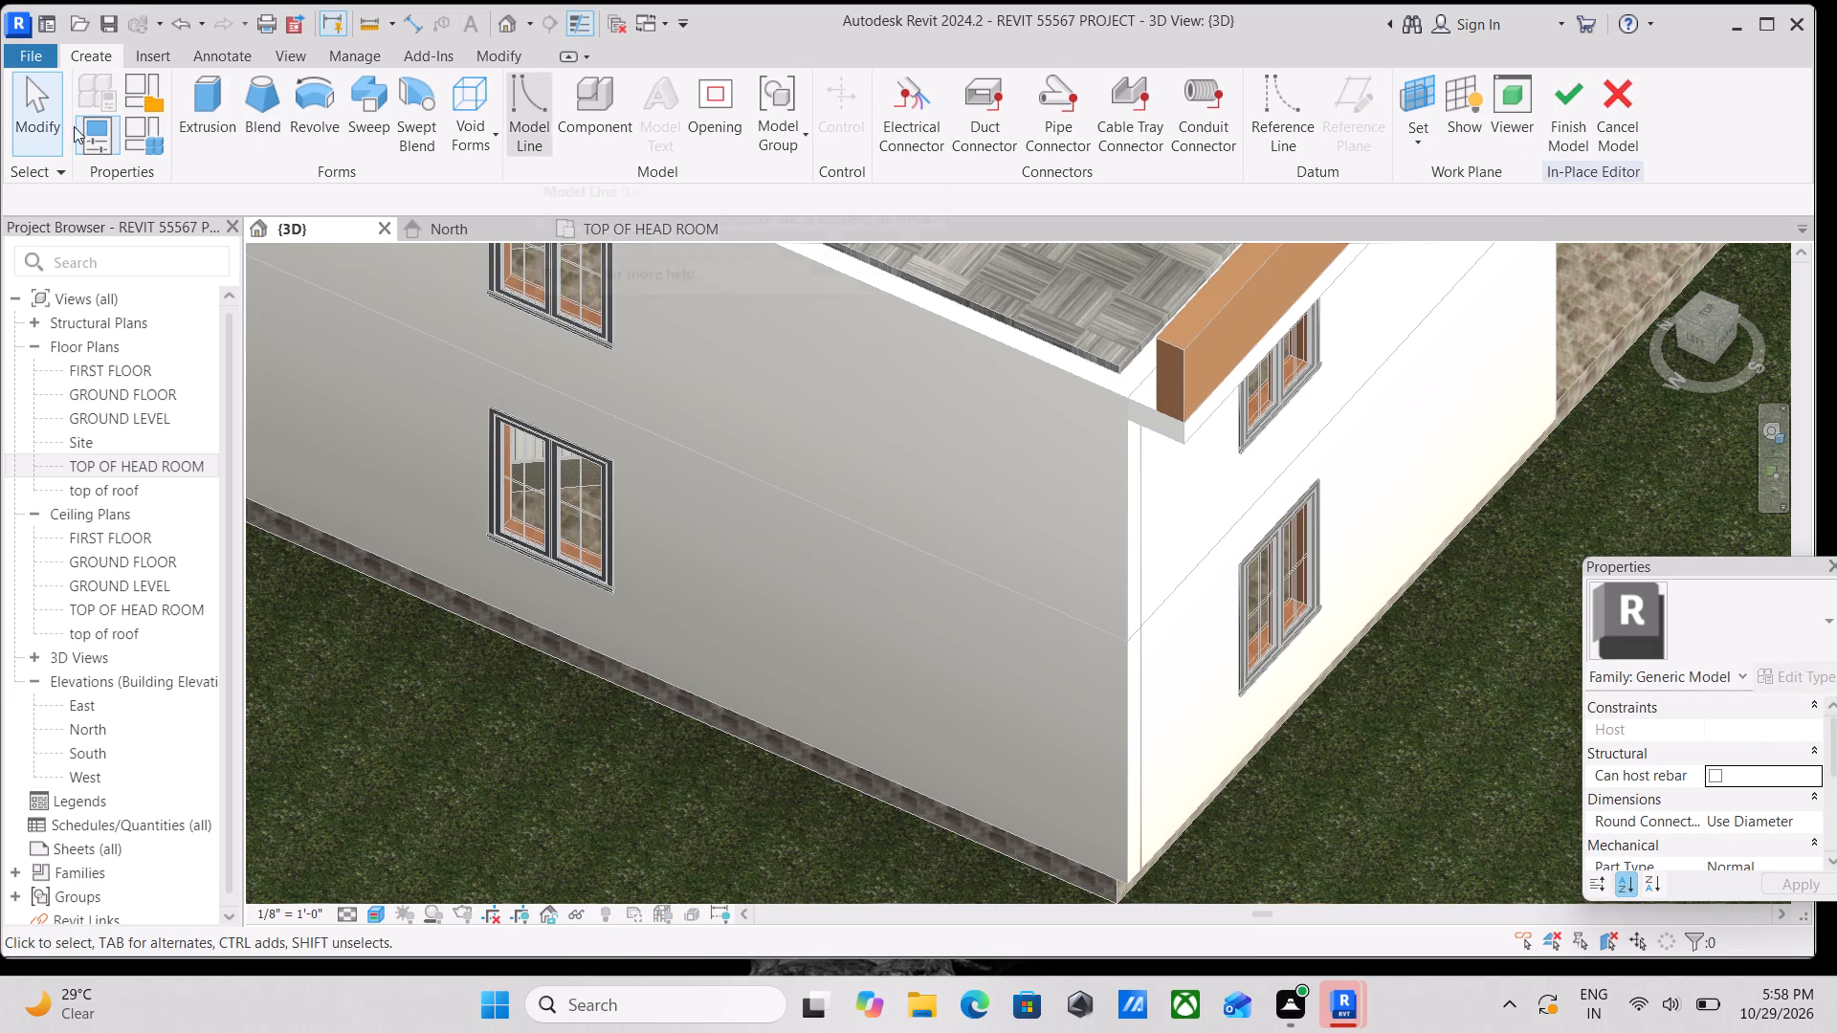
Begin an extrusion and pick the end face of the brown roof-edge extrusion at the building corner as its work plane.
left_click(194, 112)
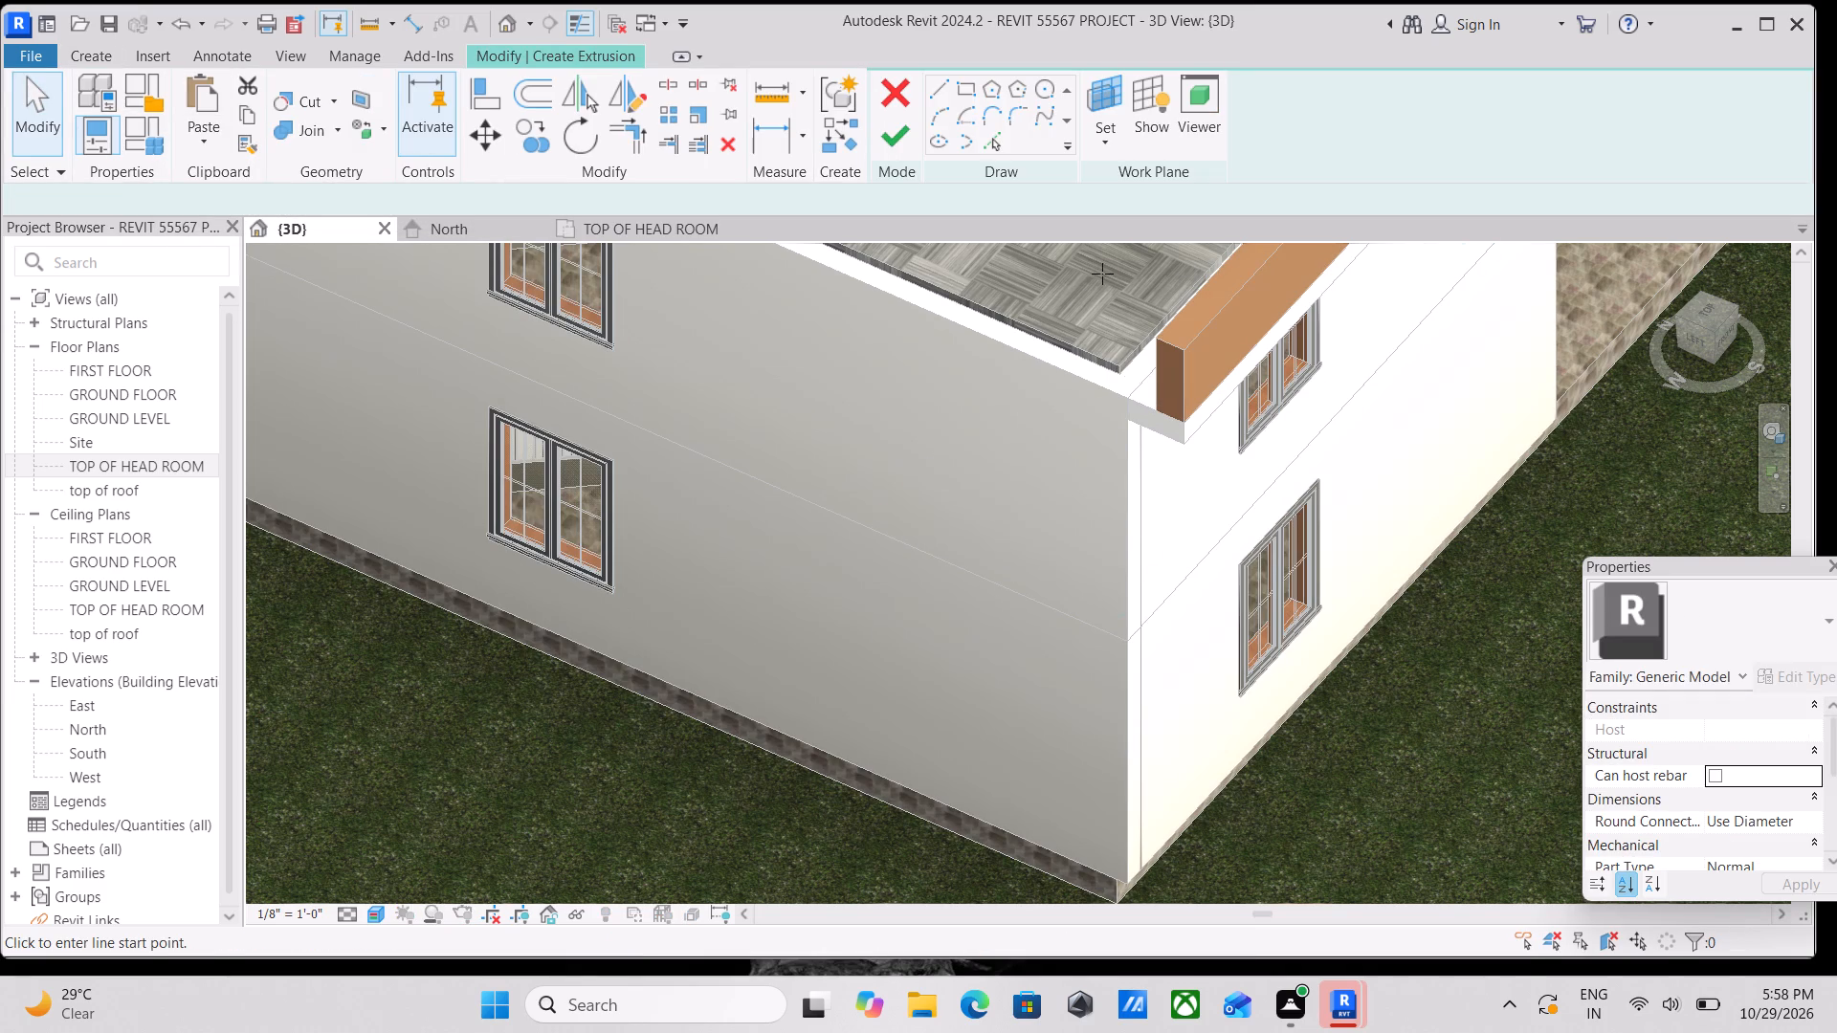
left_click(1108, 145)
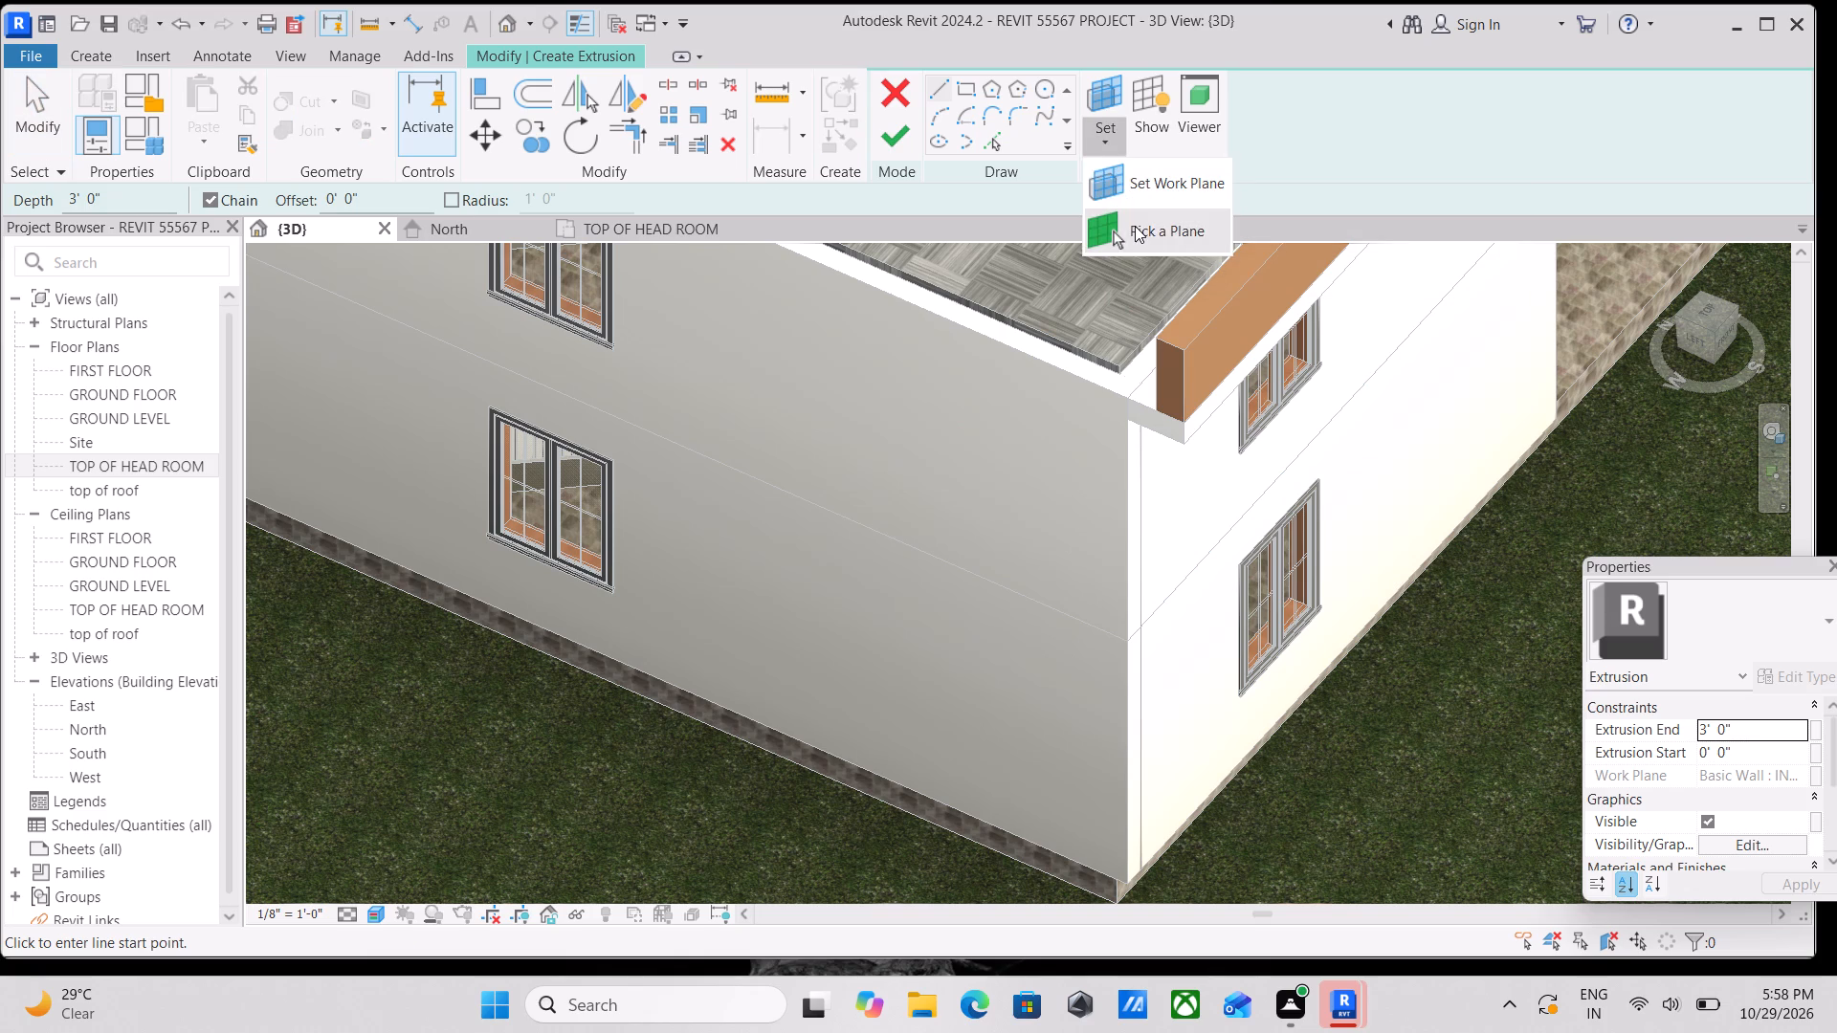
left_click(1135, 225)
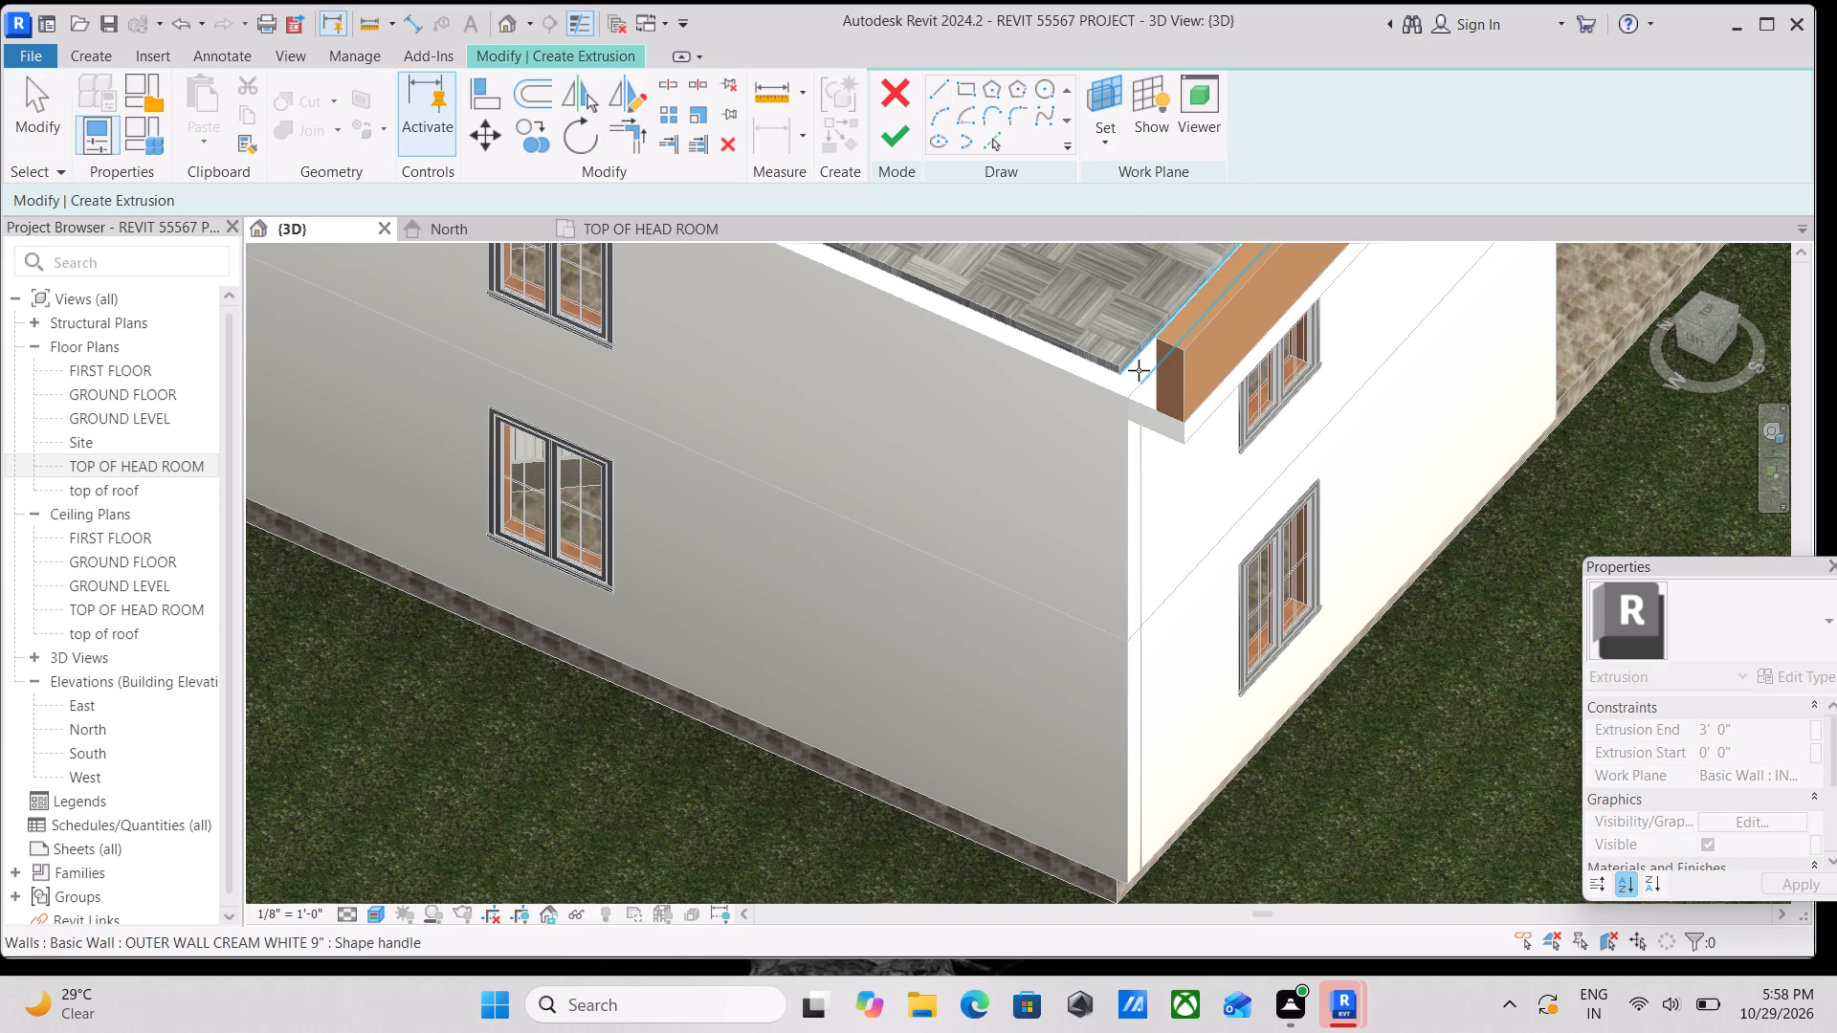
scroll(1172, 354, "up", 3)
left_click(1172, 354)
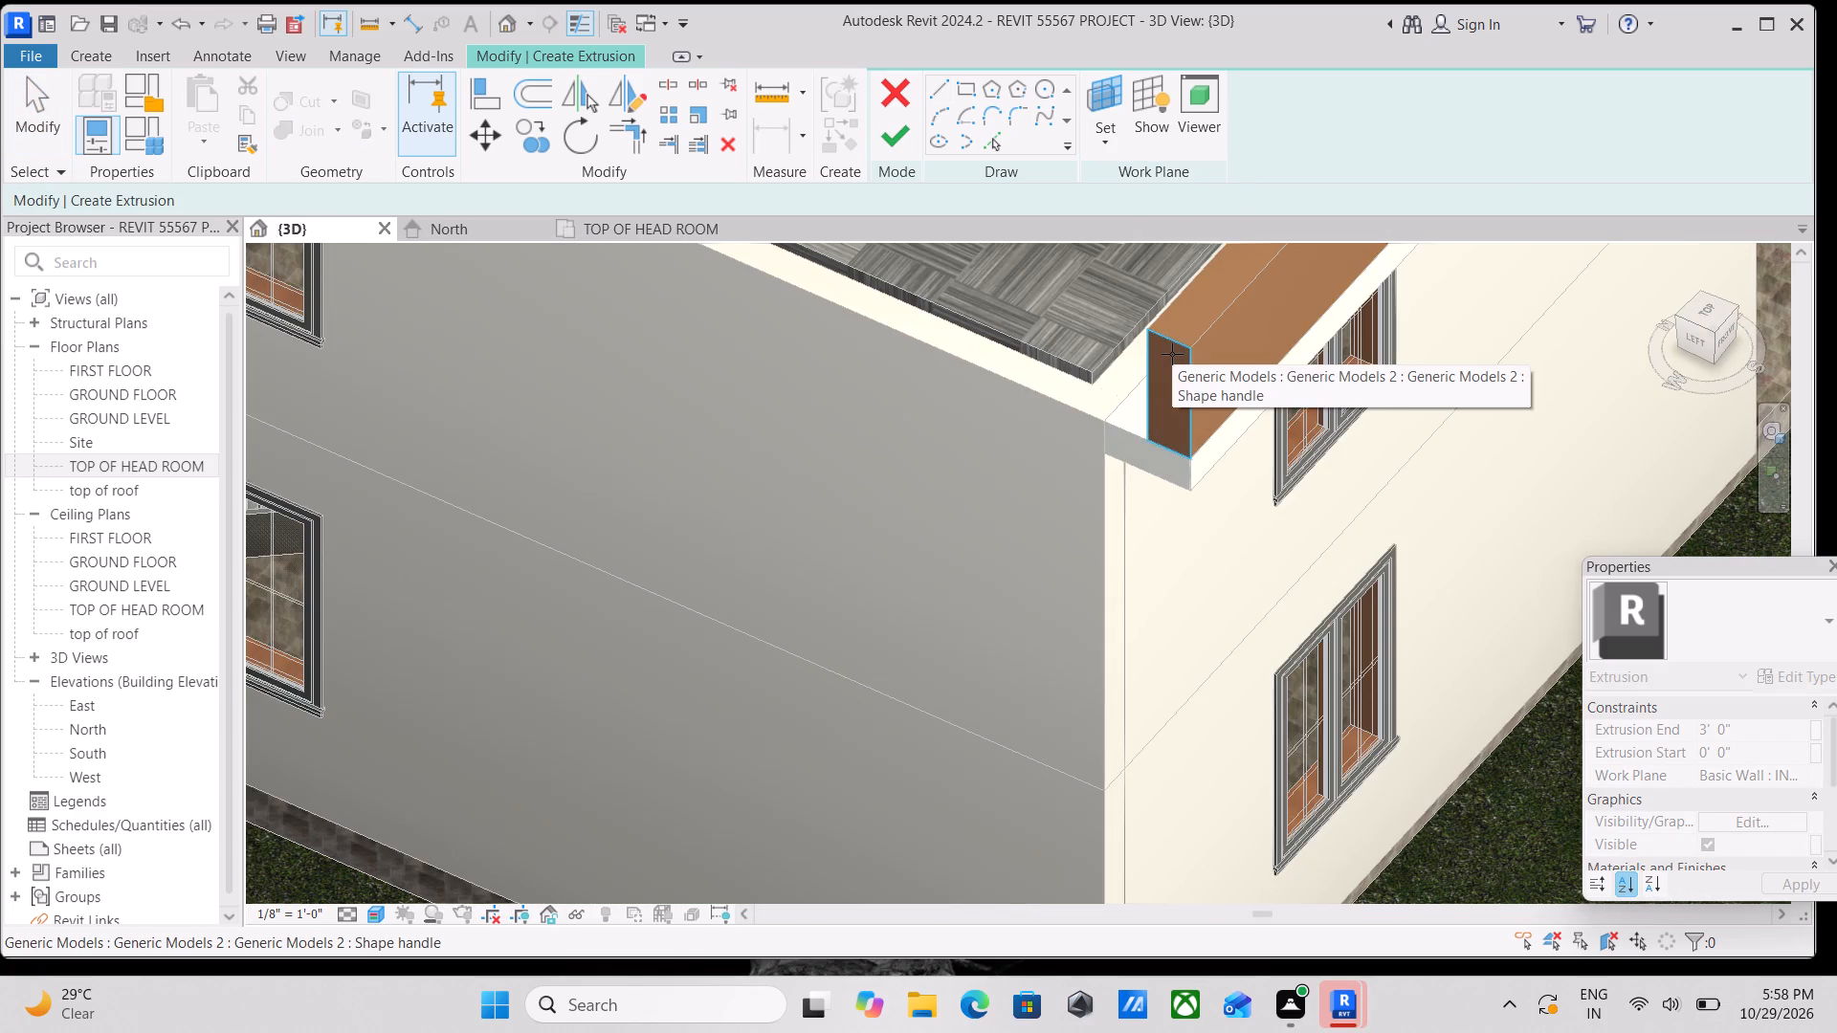
Sketch a rectangular profile 2'-0" wide and about 3'-10" high, from the white ledge's lower inner corner to the brown extrusion's upper outer corner.
left_click(968, 91)
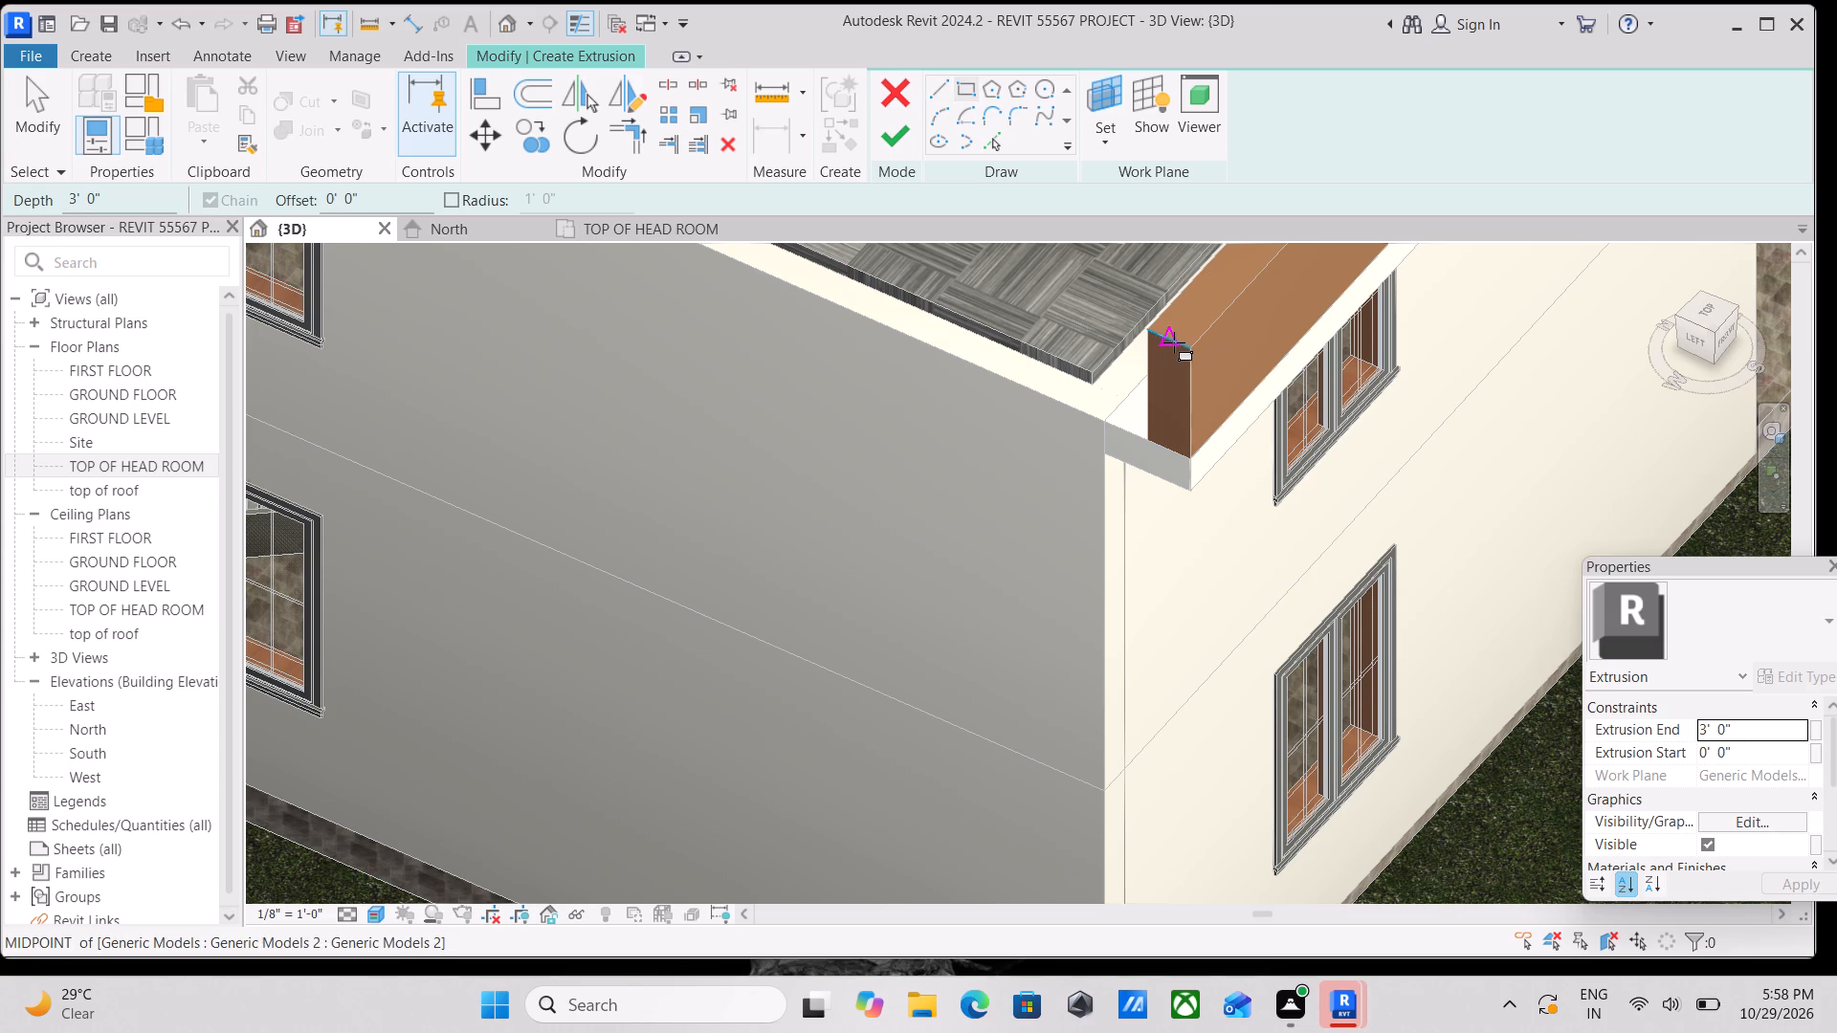
left_click(970, 80)
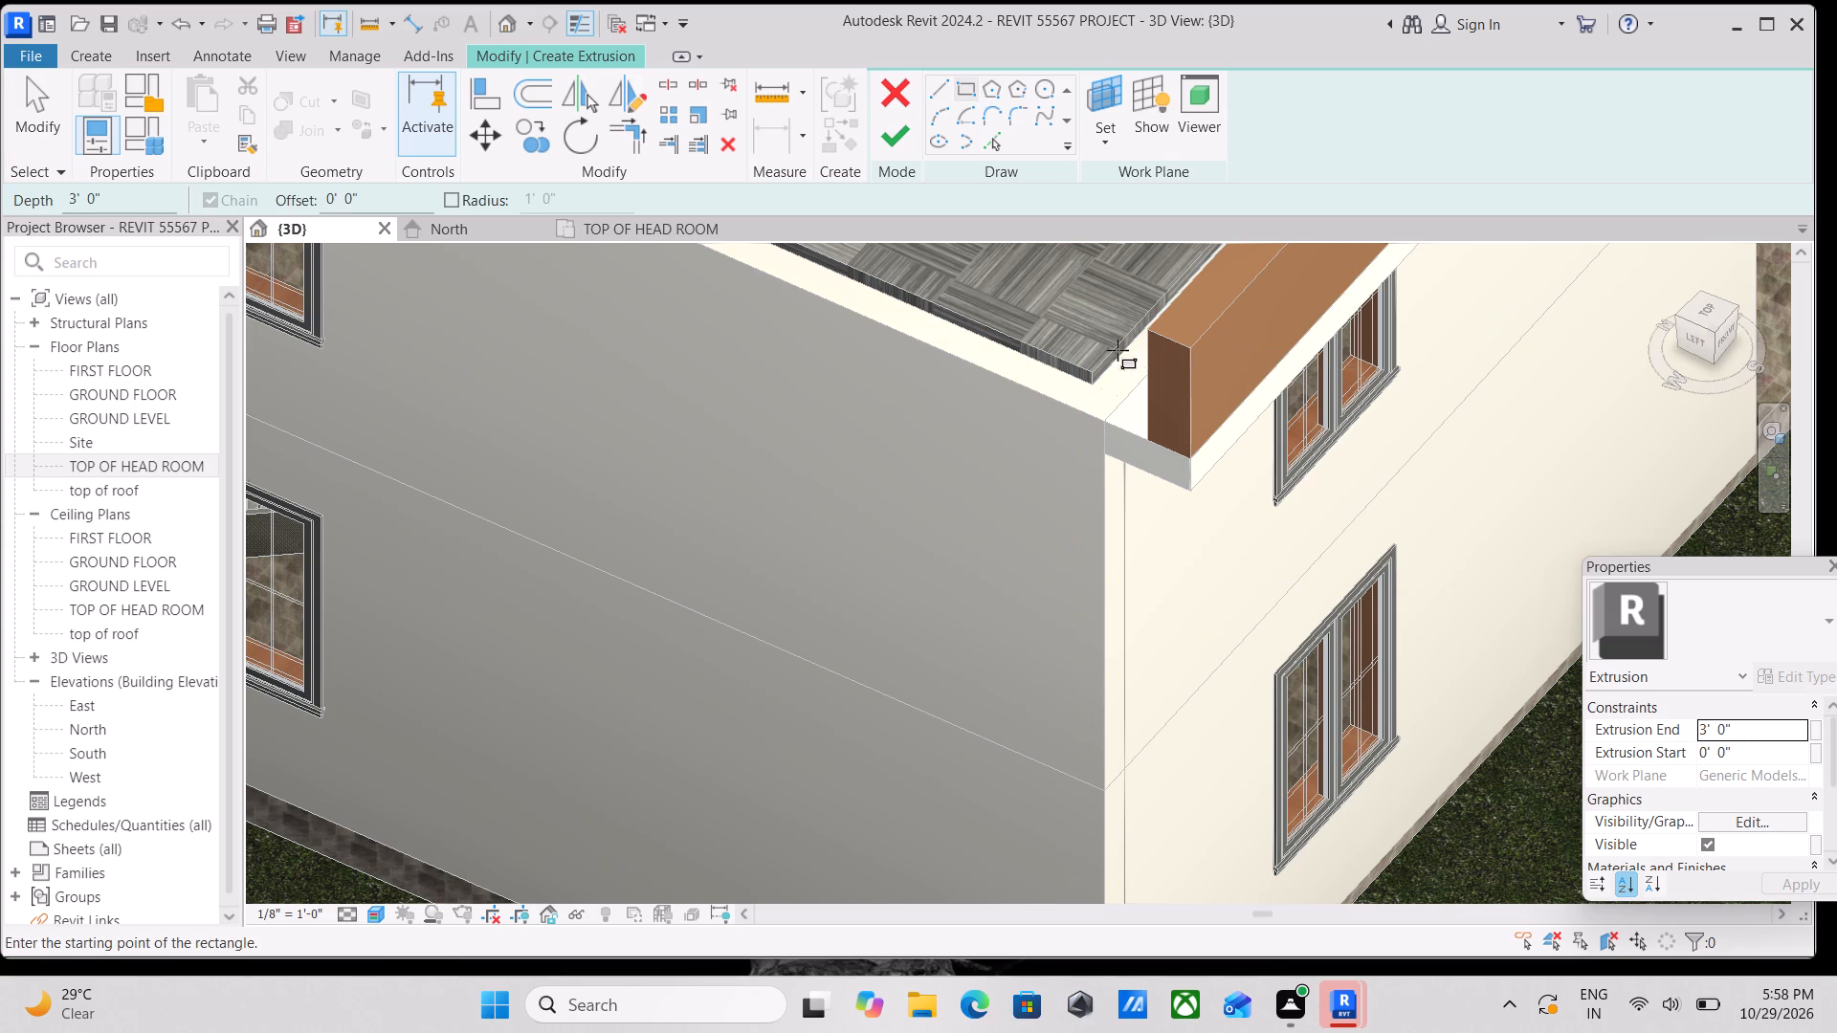
left_click(1097, 453)
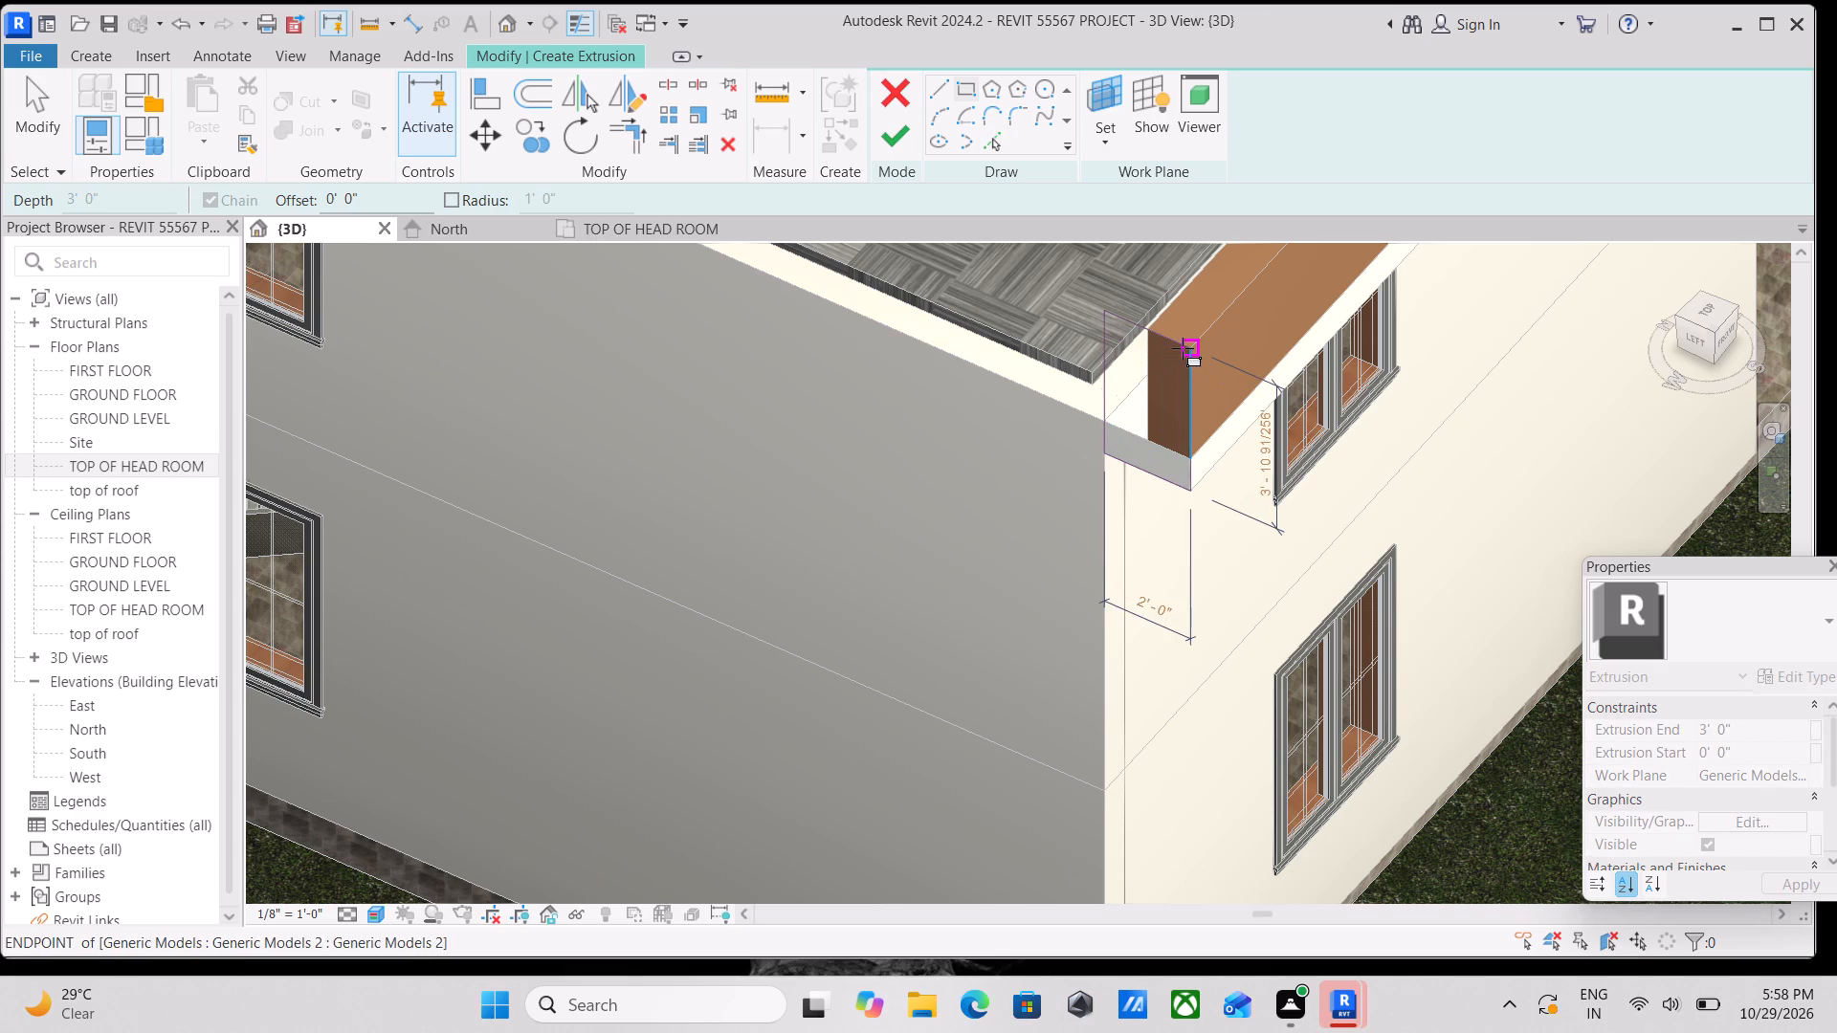
left_click(1183, 348)
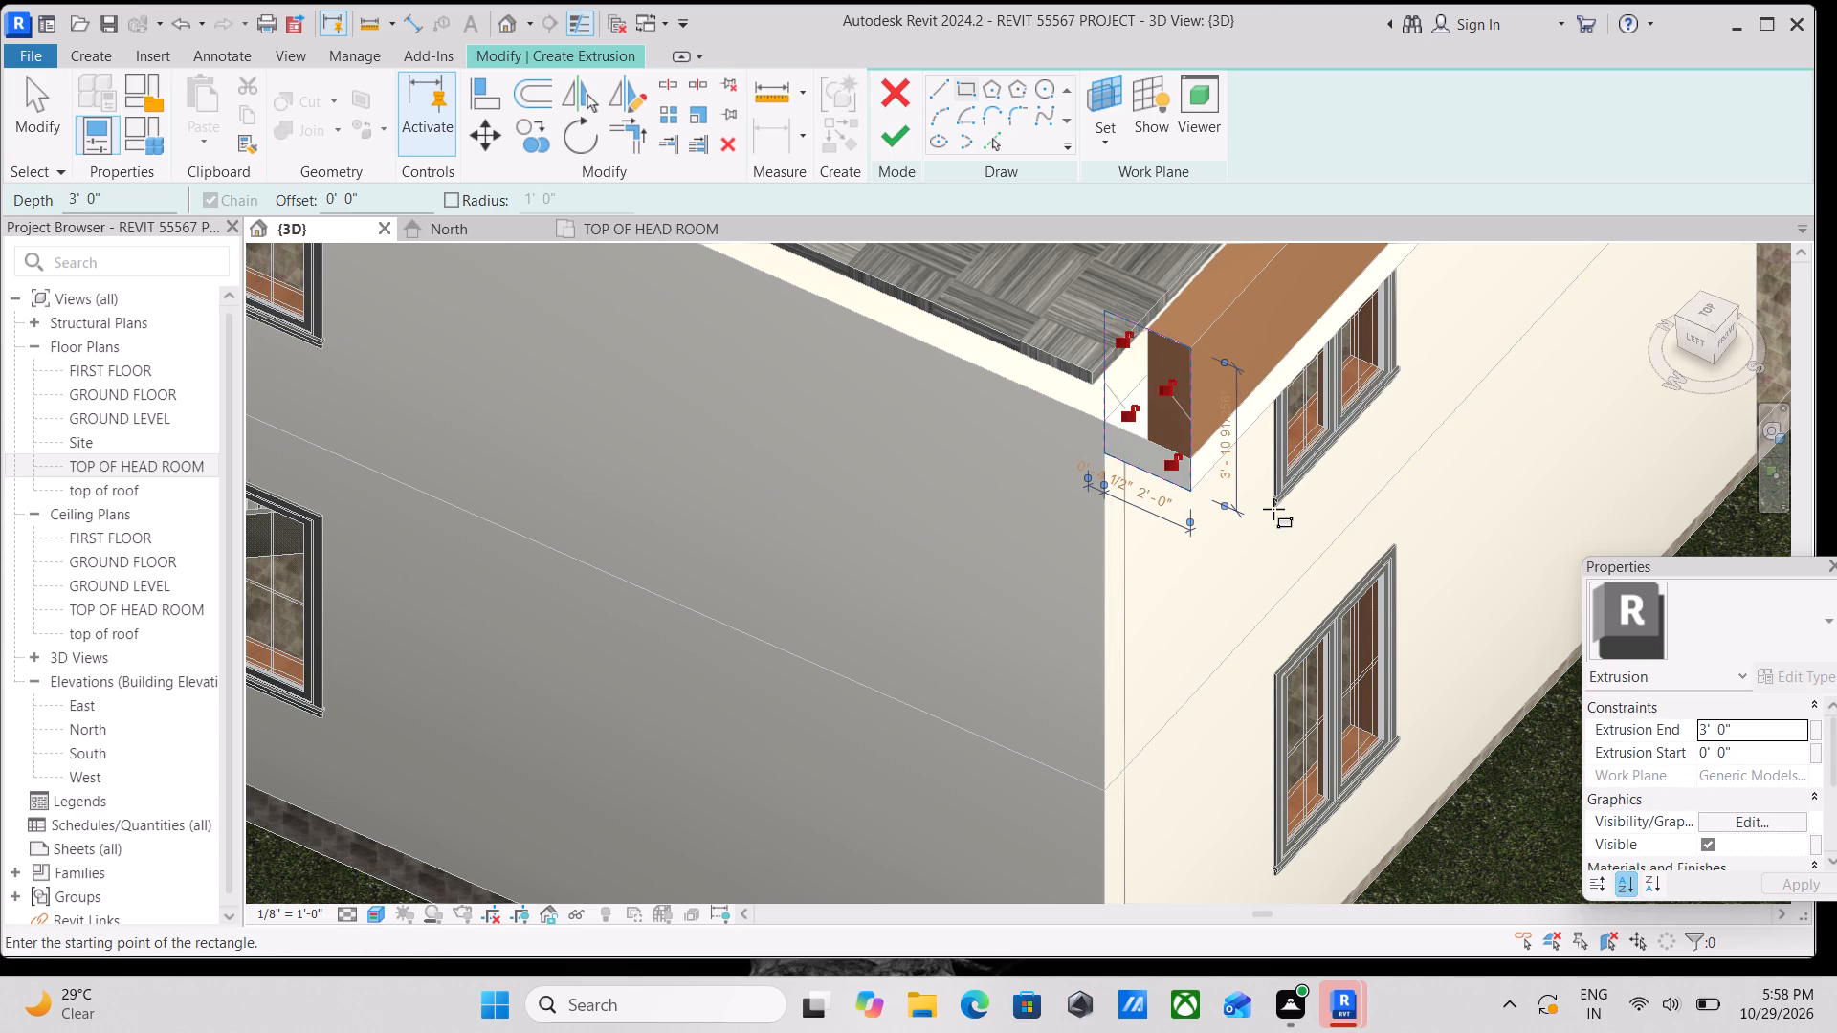
scroll(1273, 509, "down", 1)
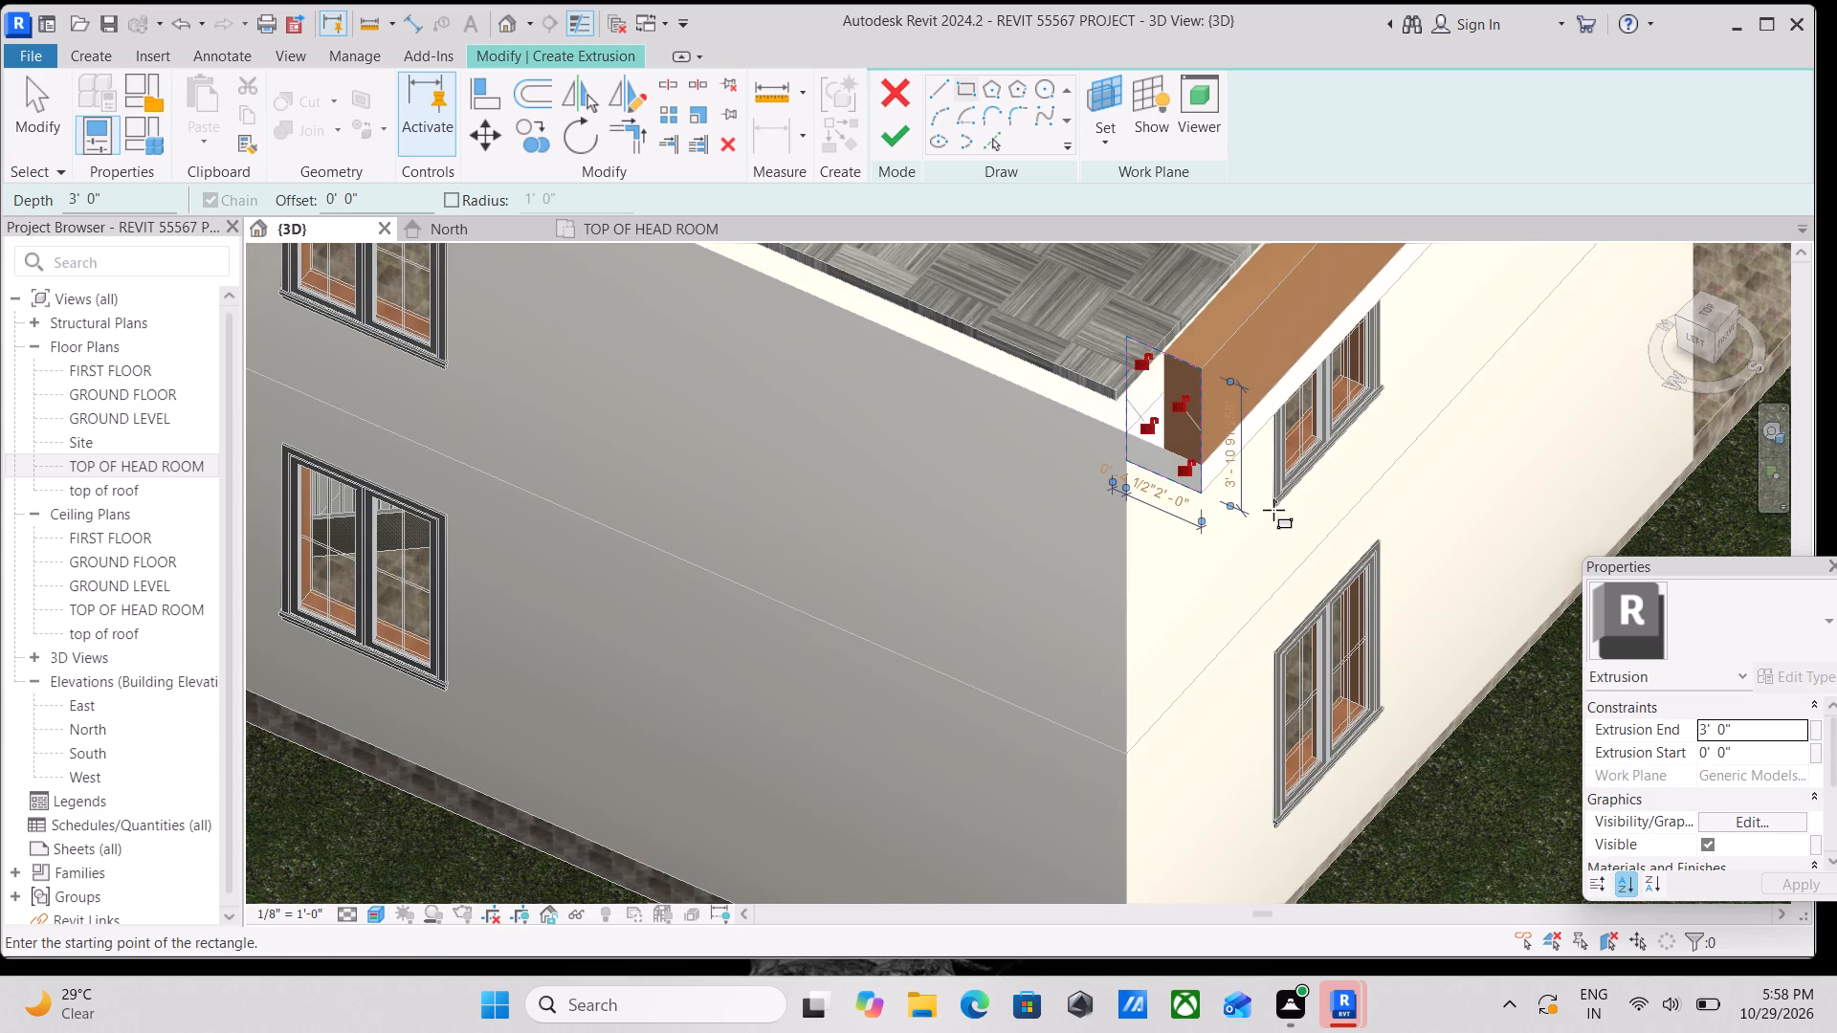
Set the corner extrusion's end to 1'-0".
scroll(1031, 457, "down", 1)
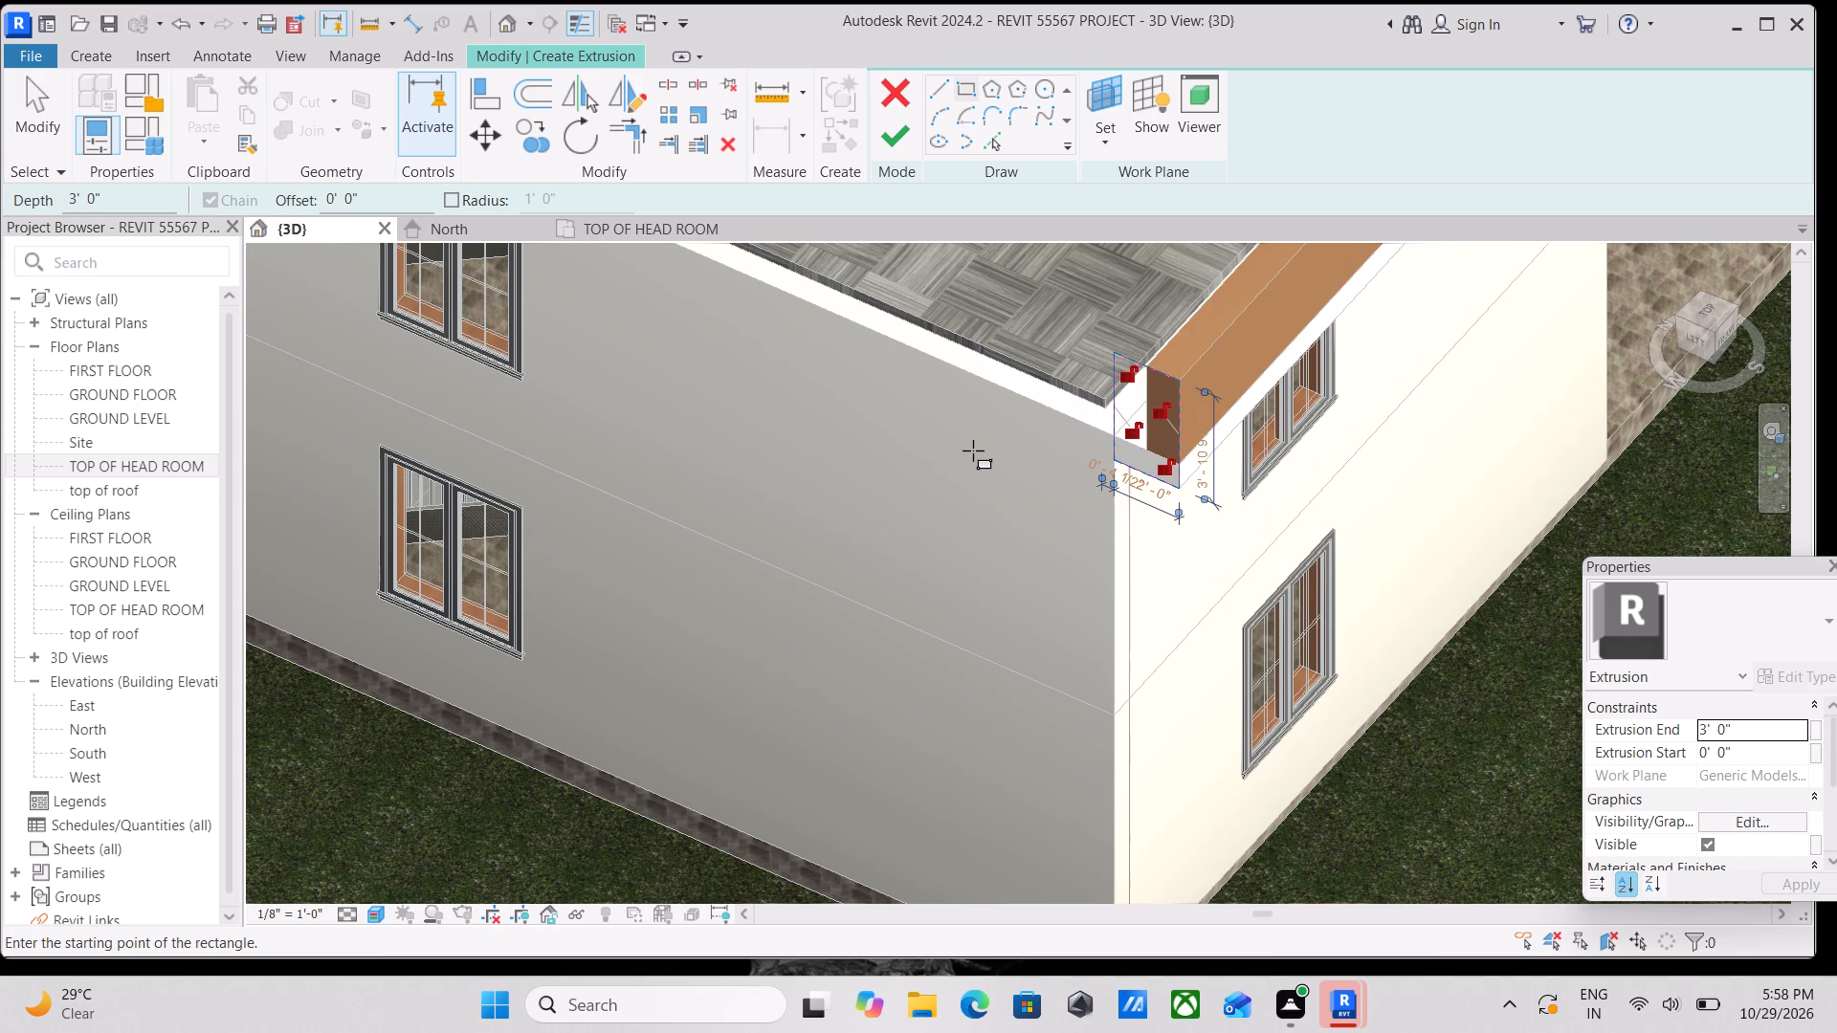
left_click(1745, 731)
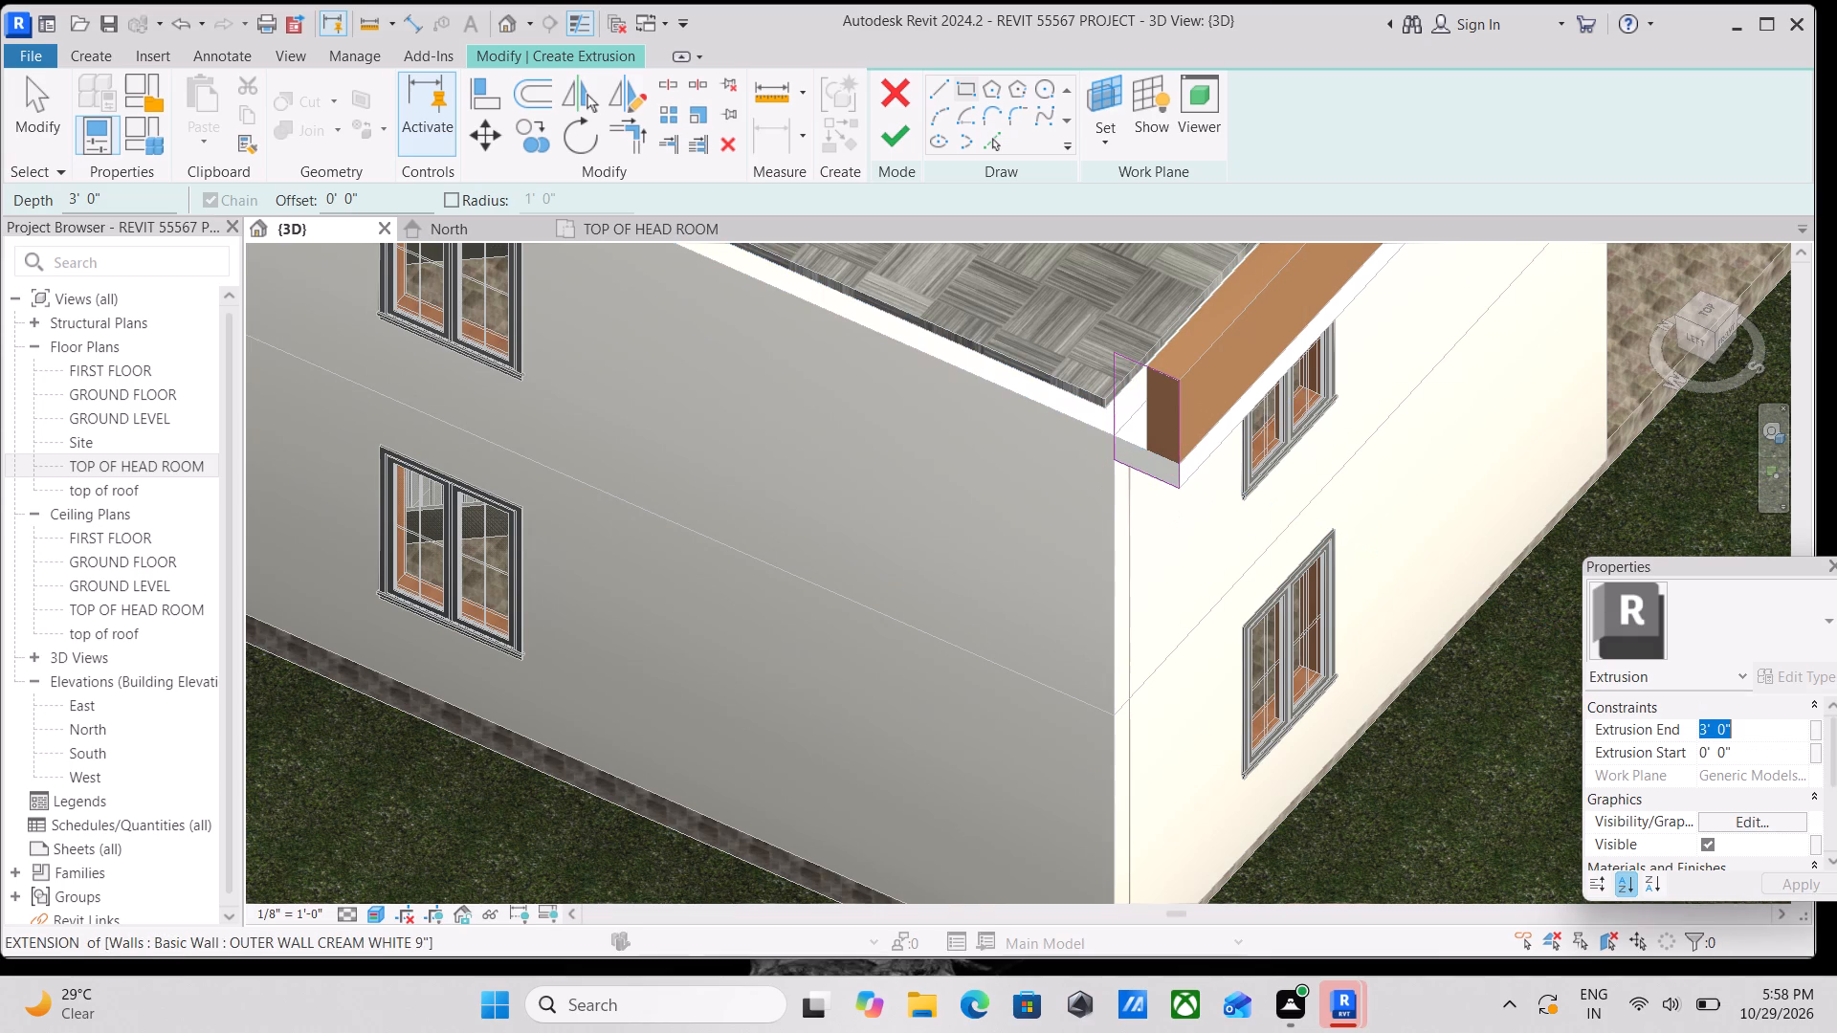
key("1")
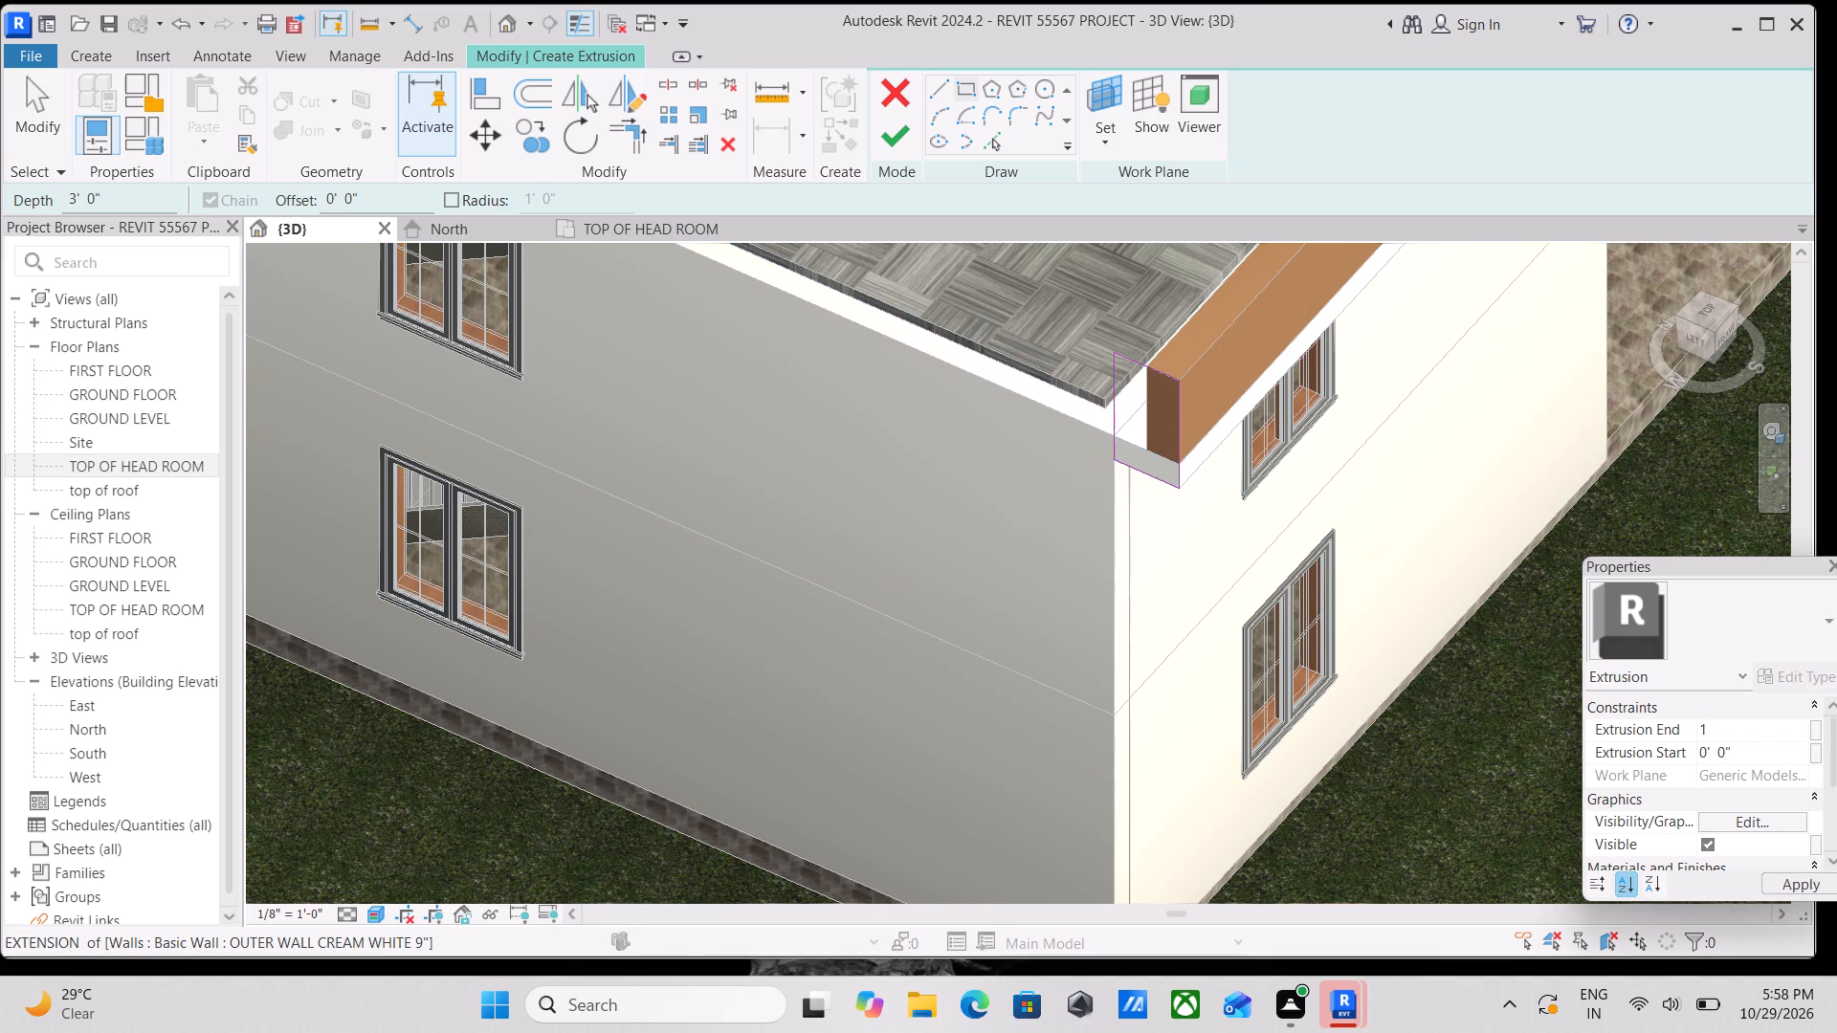
key("apostrophe")
key("Return")
Search the material library for ESPRE and assign the ESPRESSO material to the corner extrusion.
scroll(1136, 355, "down", 1)
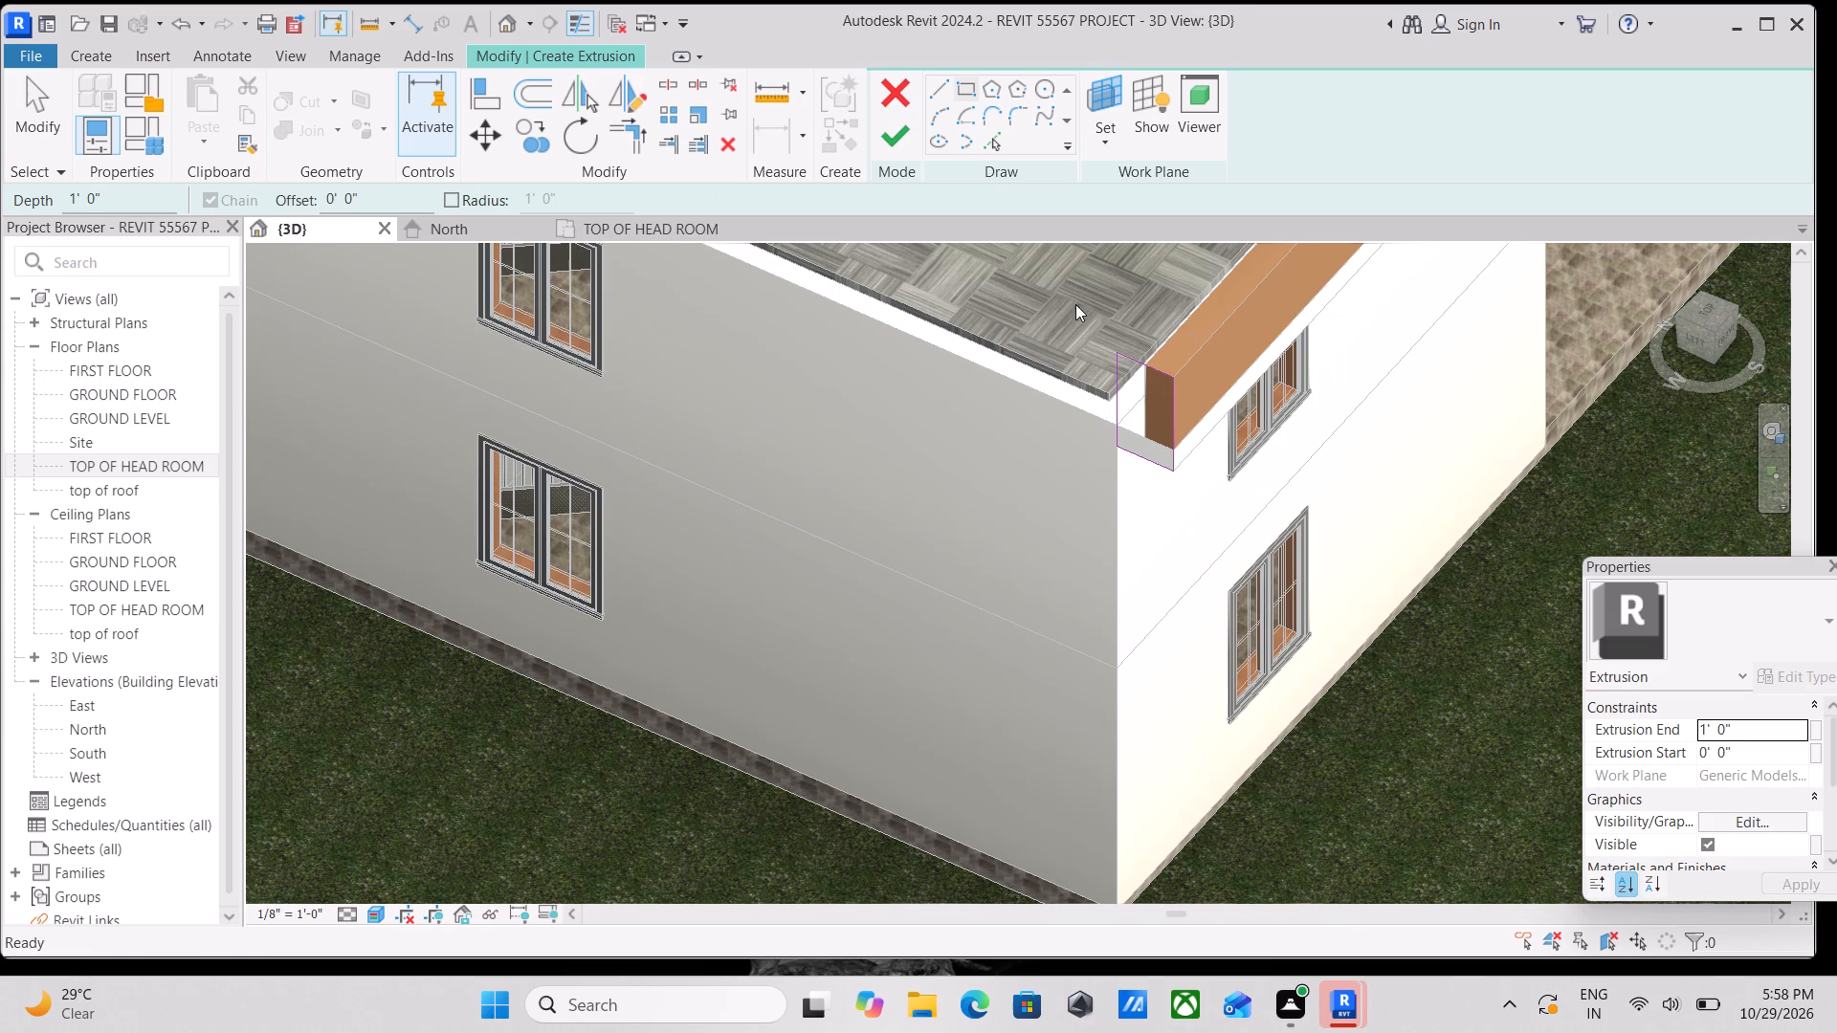
scroll(1826, 919, "down", 2)
scroll(1707, 813, "down", 2)
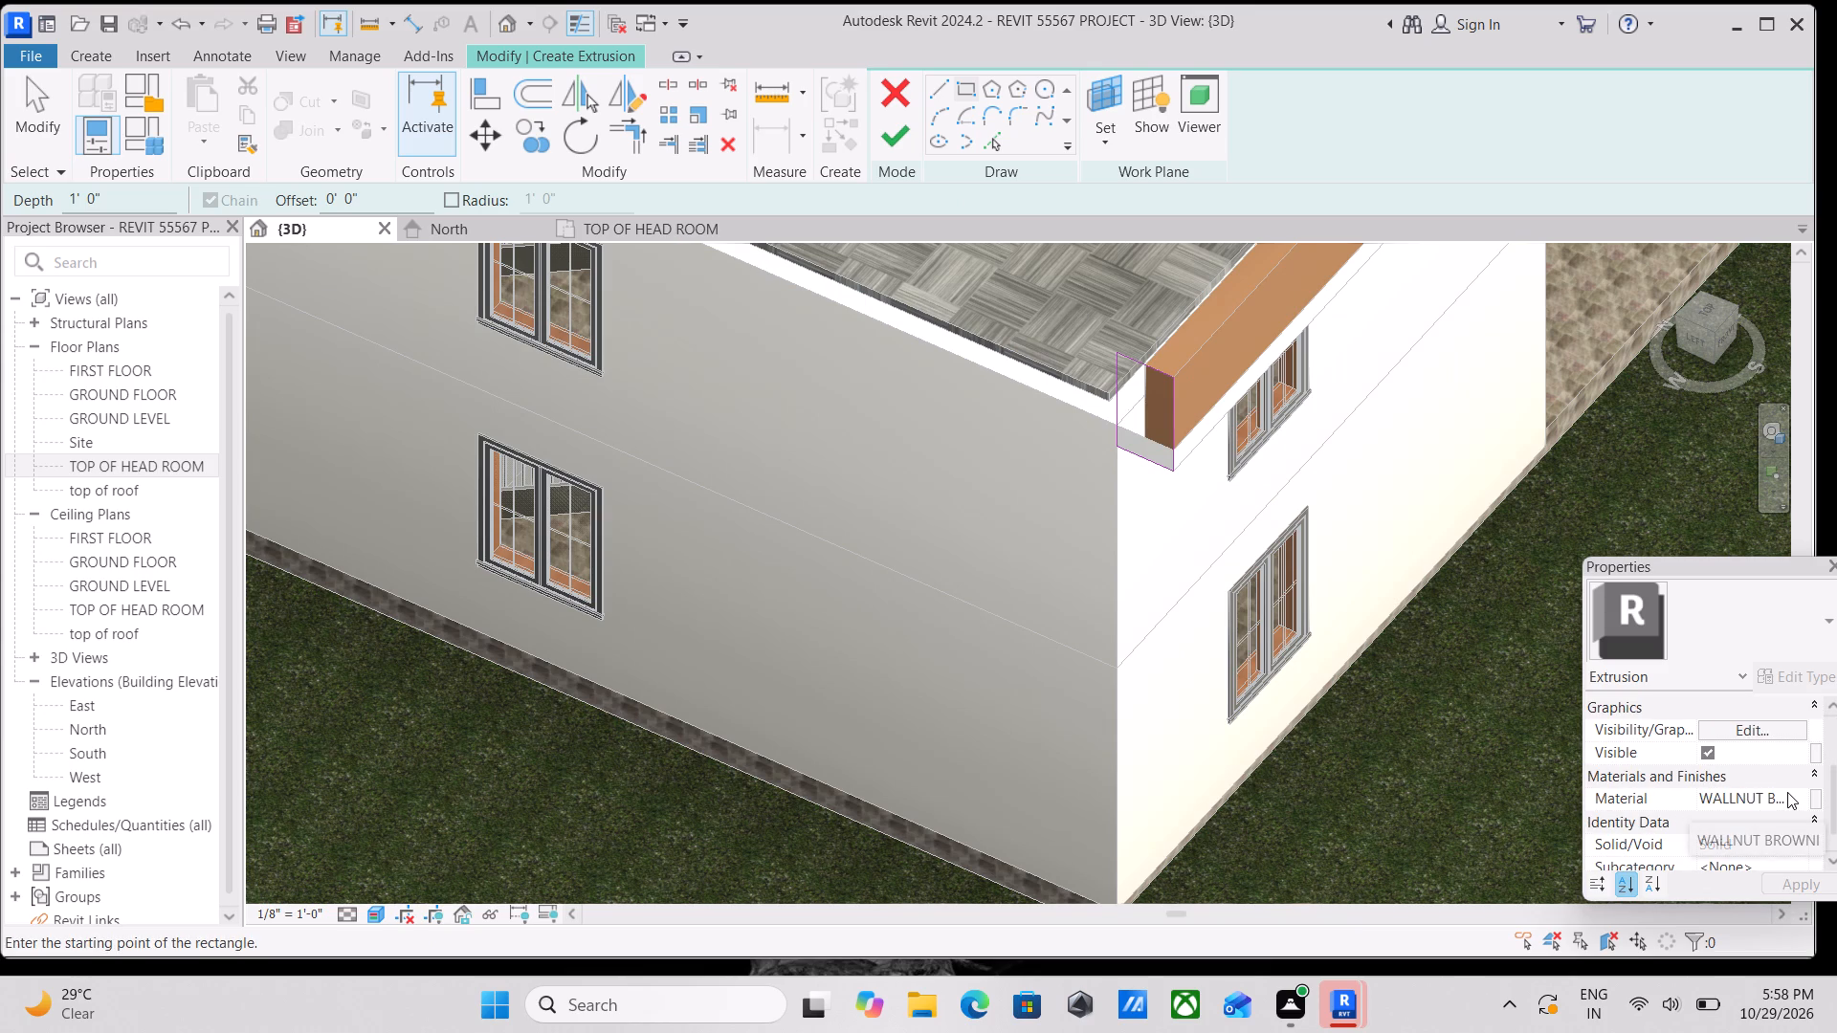
left_click(1802, 795)
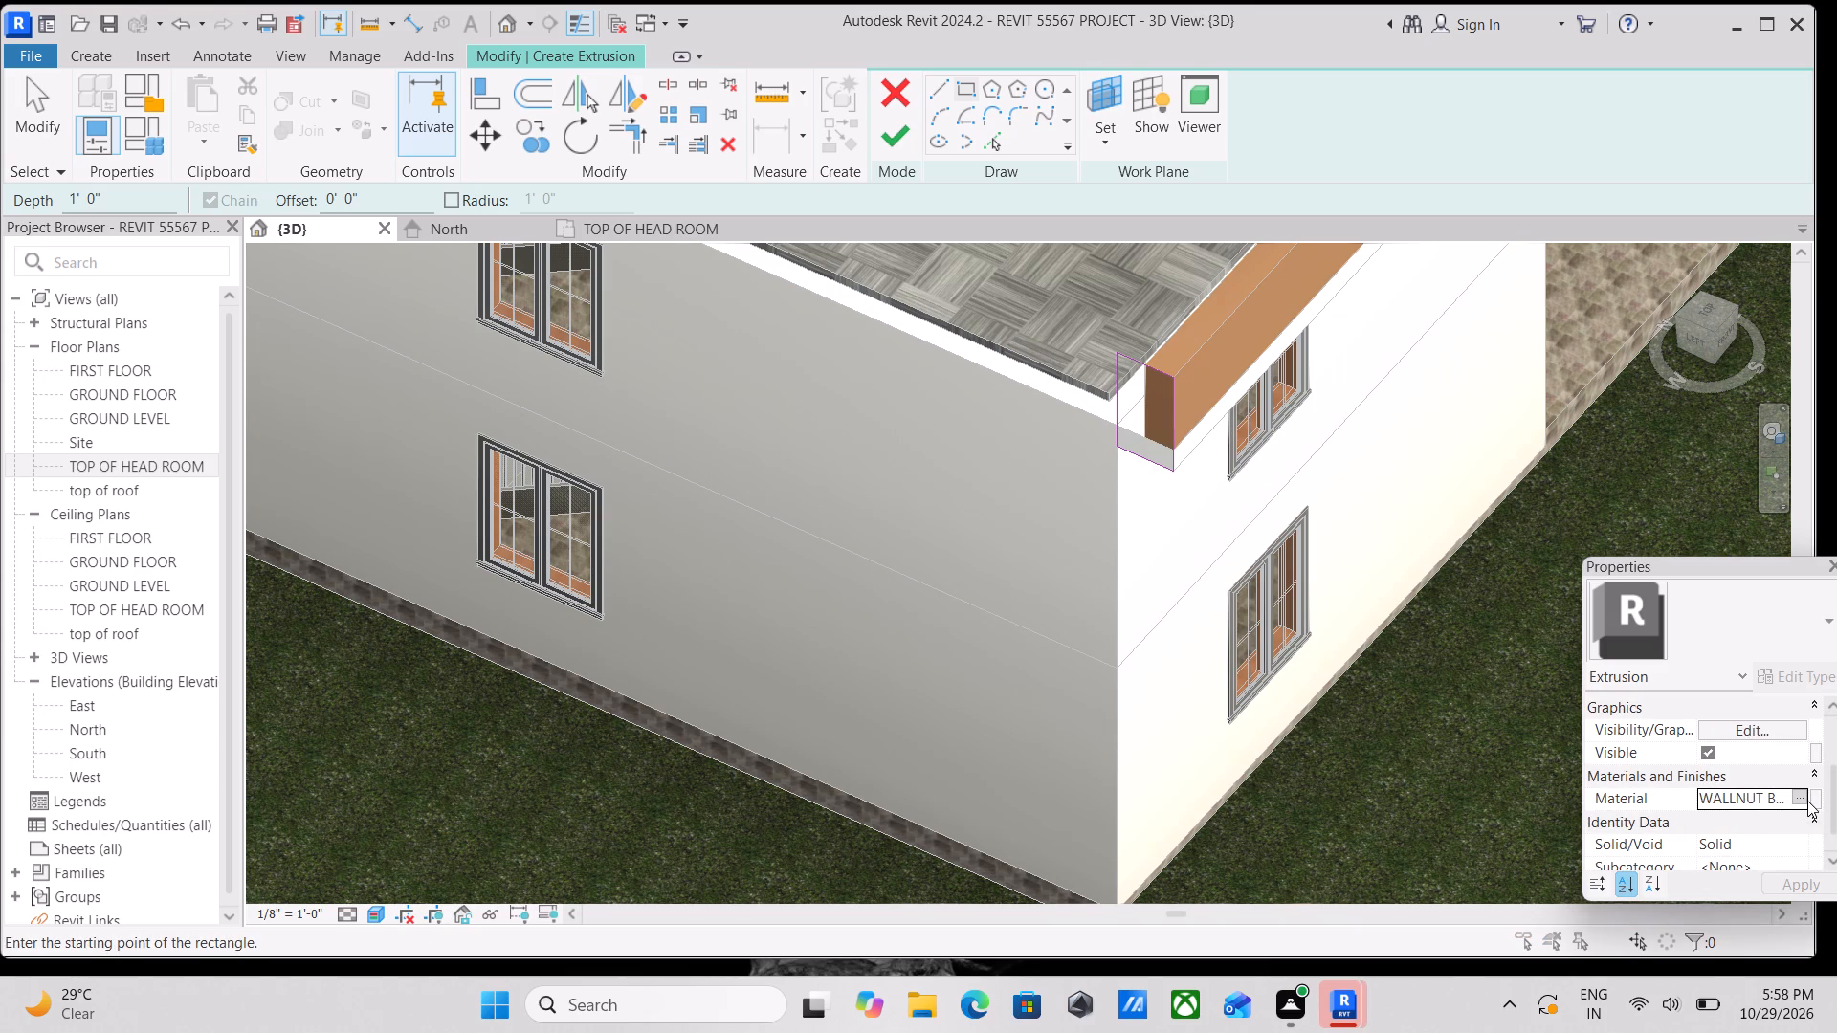
left_click(1806, 800)
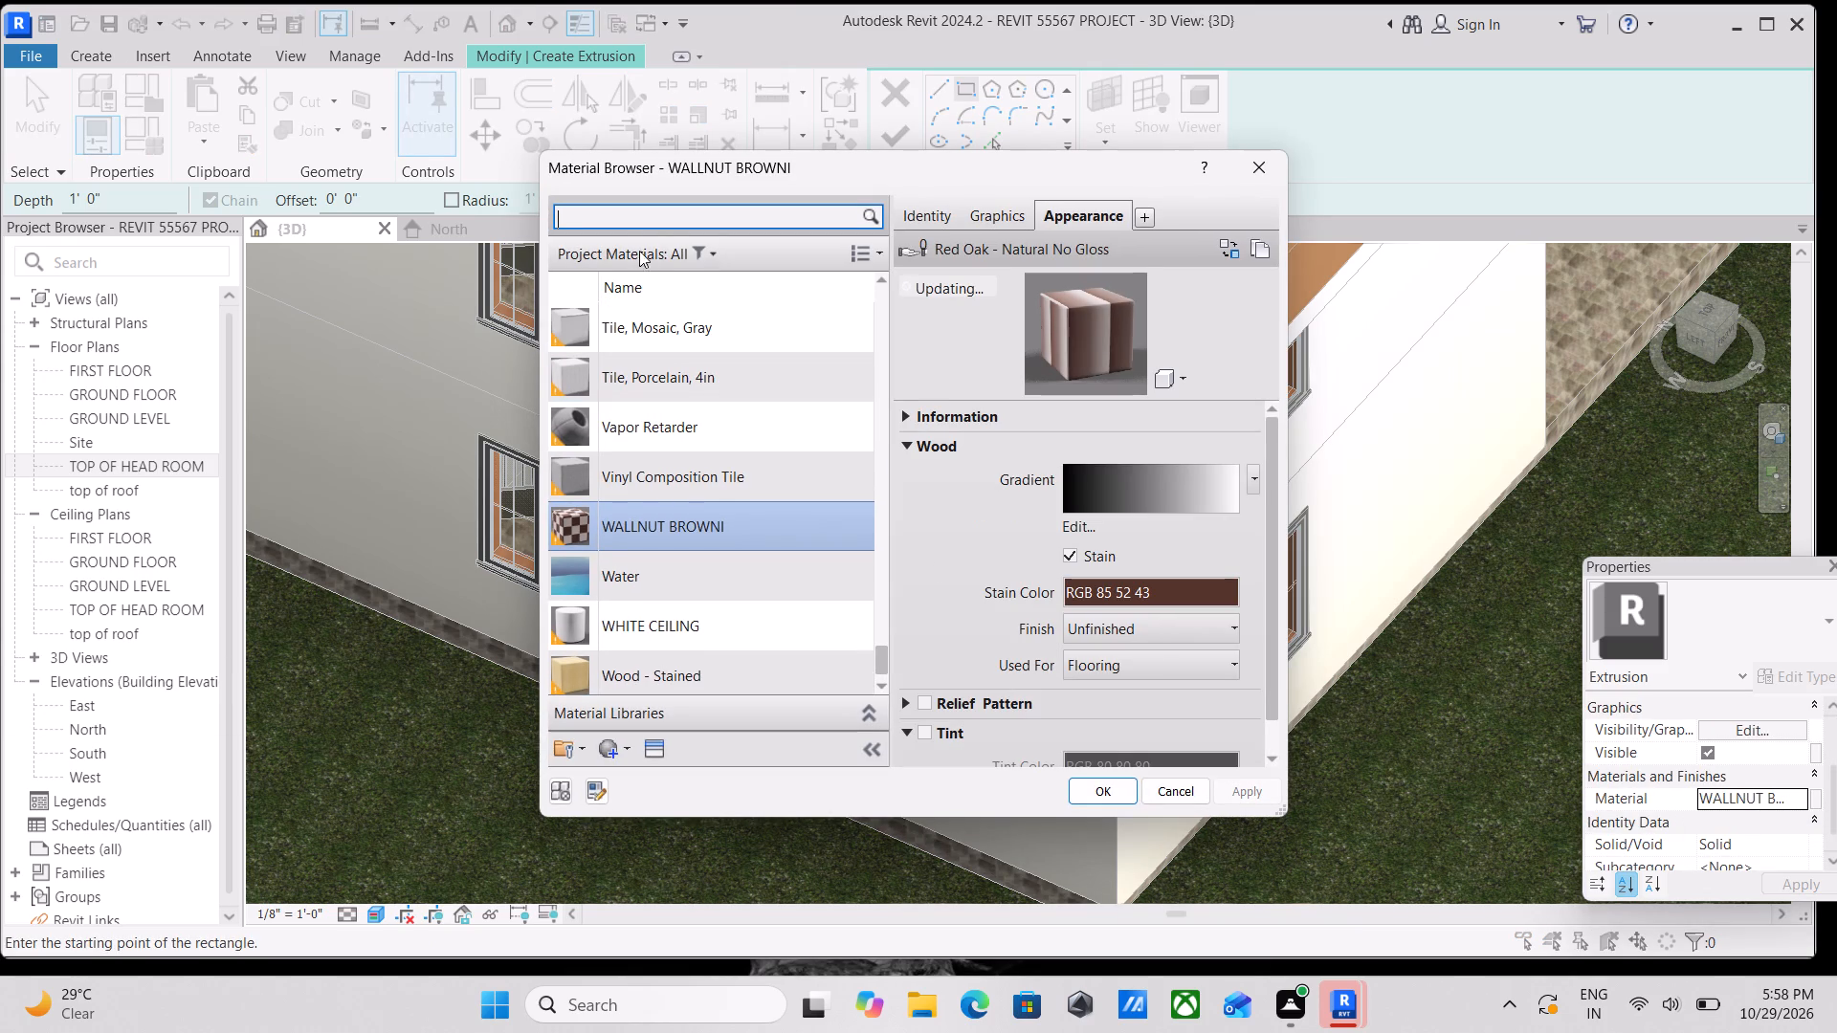
left_click(640, 216)
type("ES")
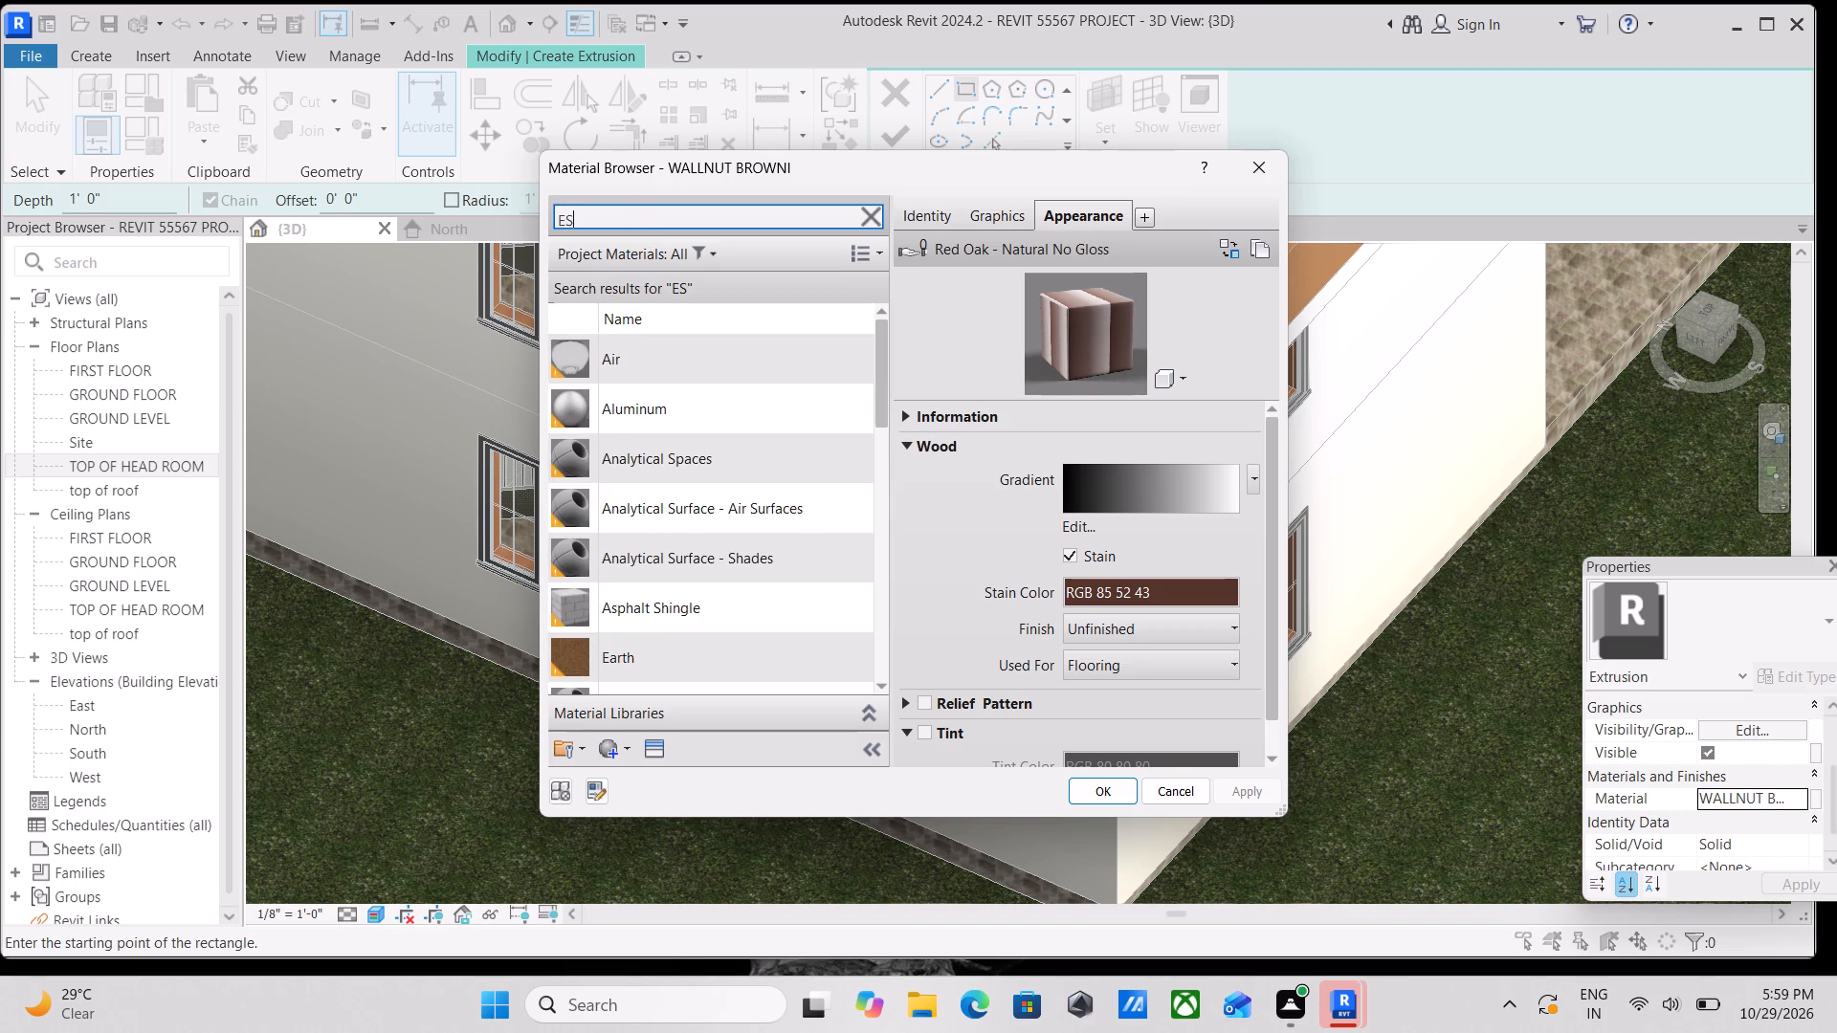
type("PRE")
left_click(659, 354)
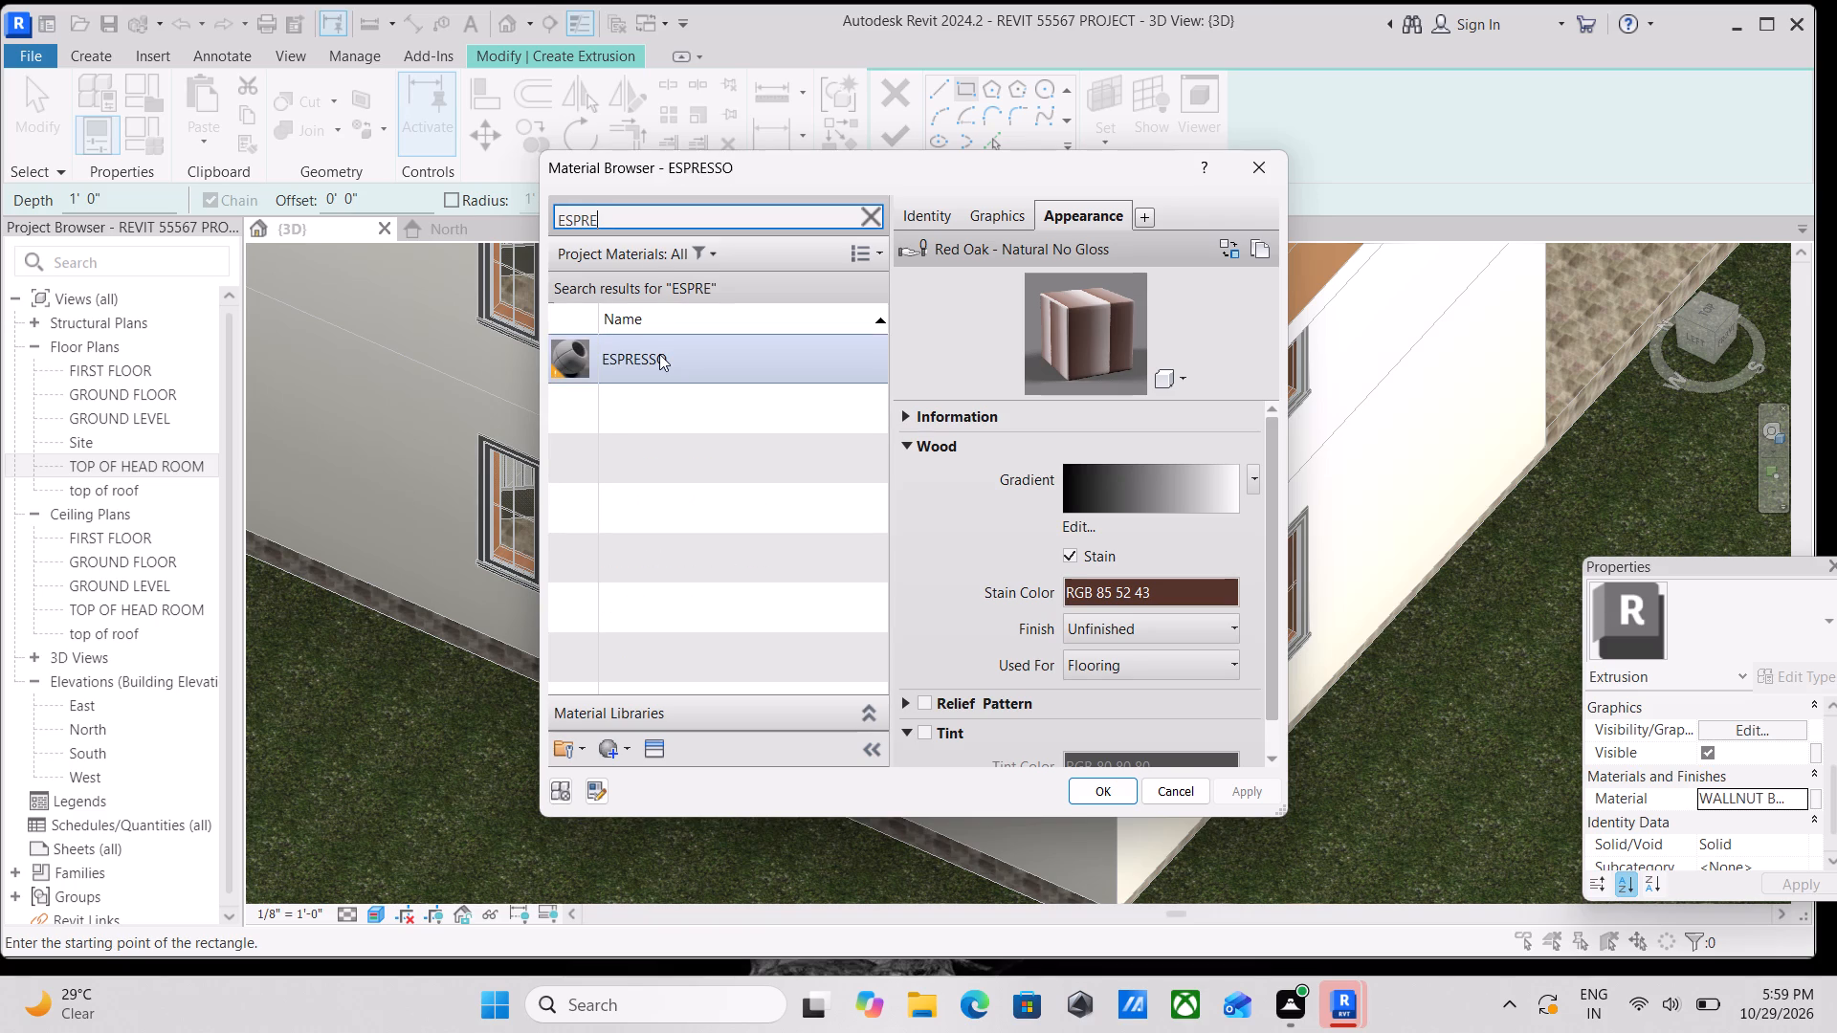
left_click(1098, 793)
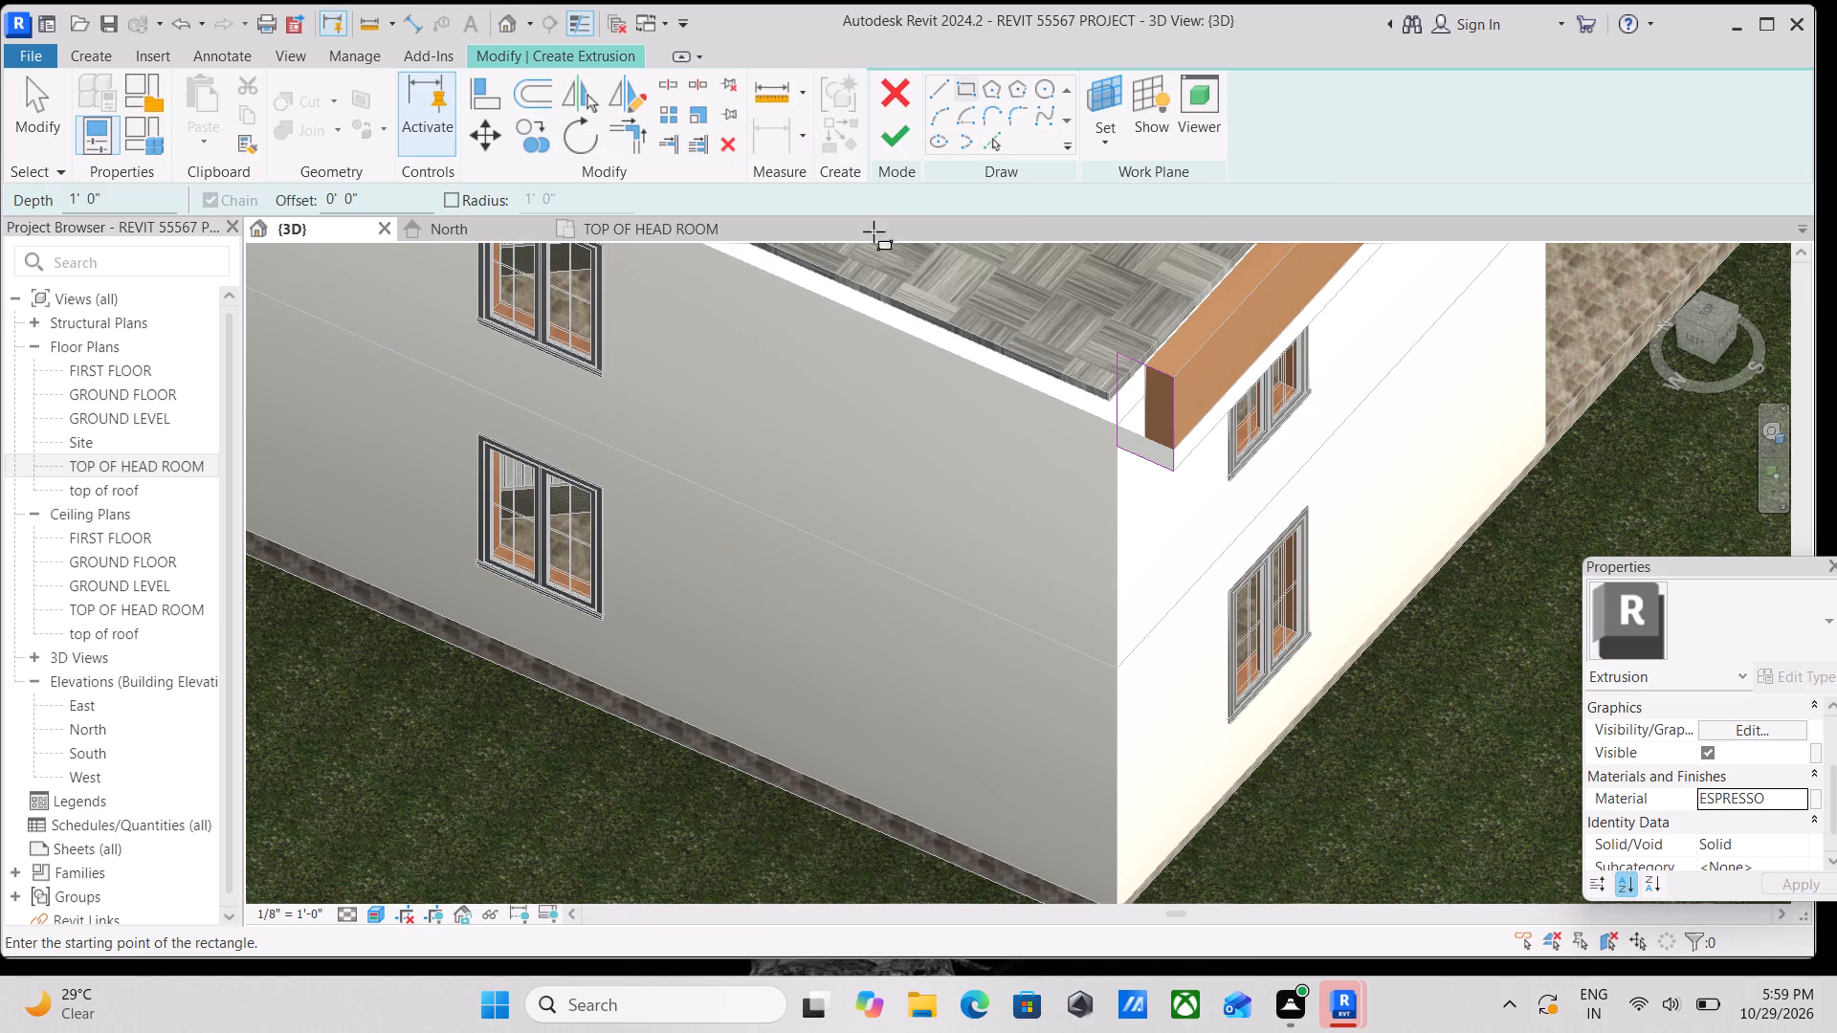
Finish the corner extrusion's sketch and complete the in-place model.
left_click(892, 144)
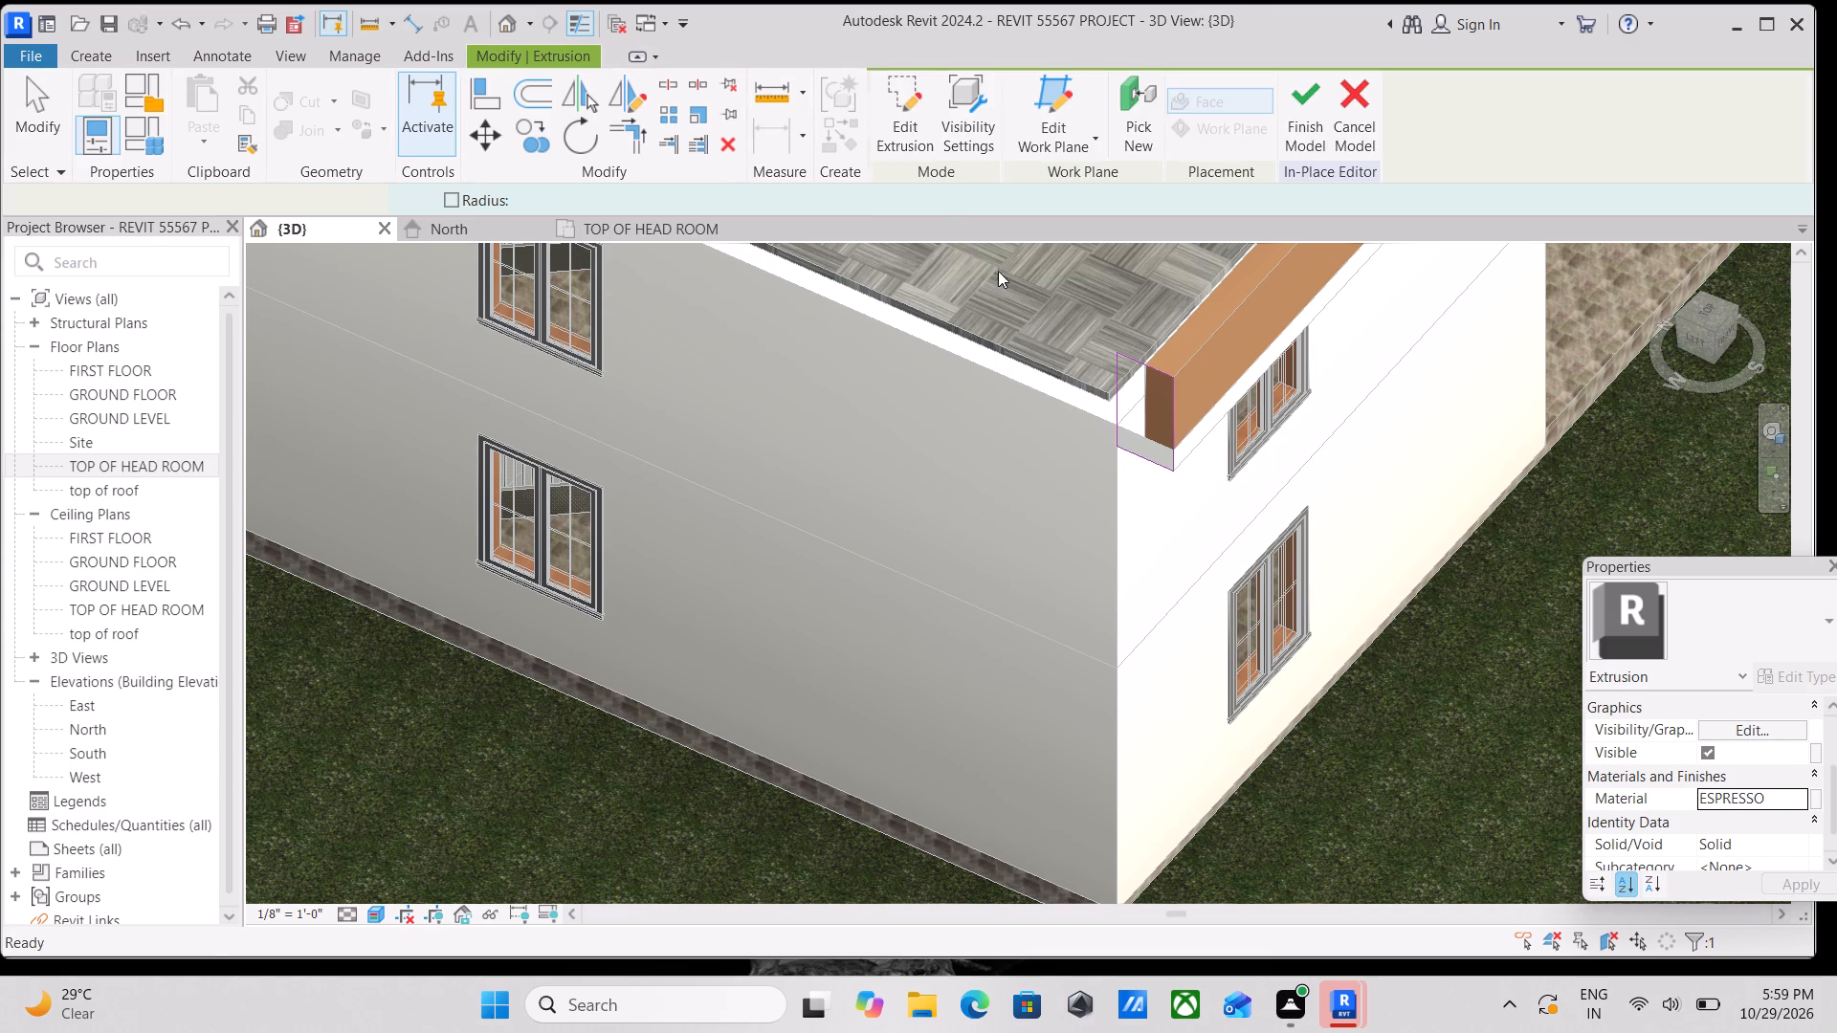
scroll(1221, 438, "down", 1)
left_click(1295, 104)
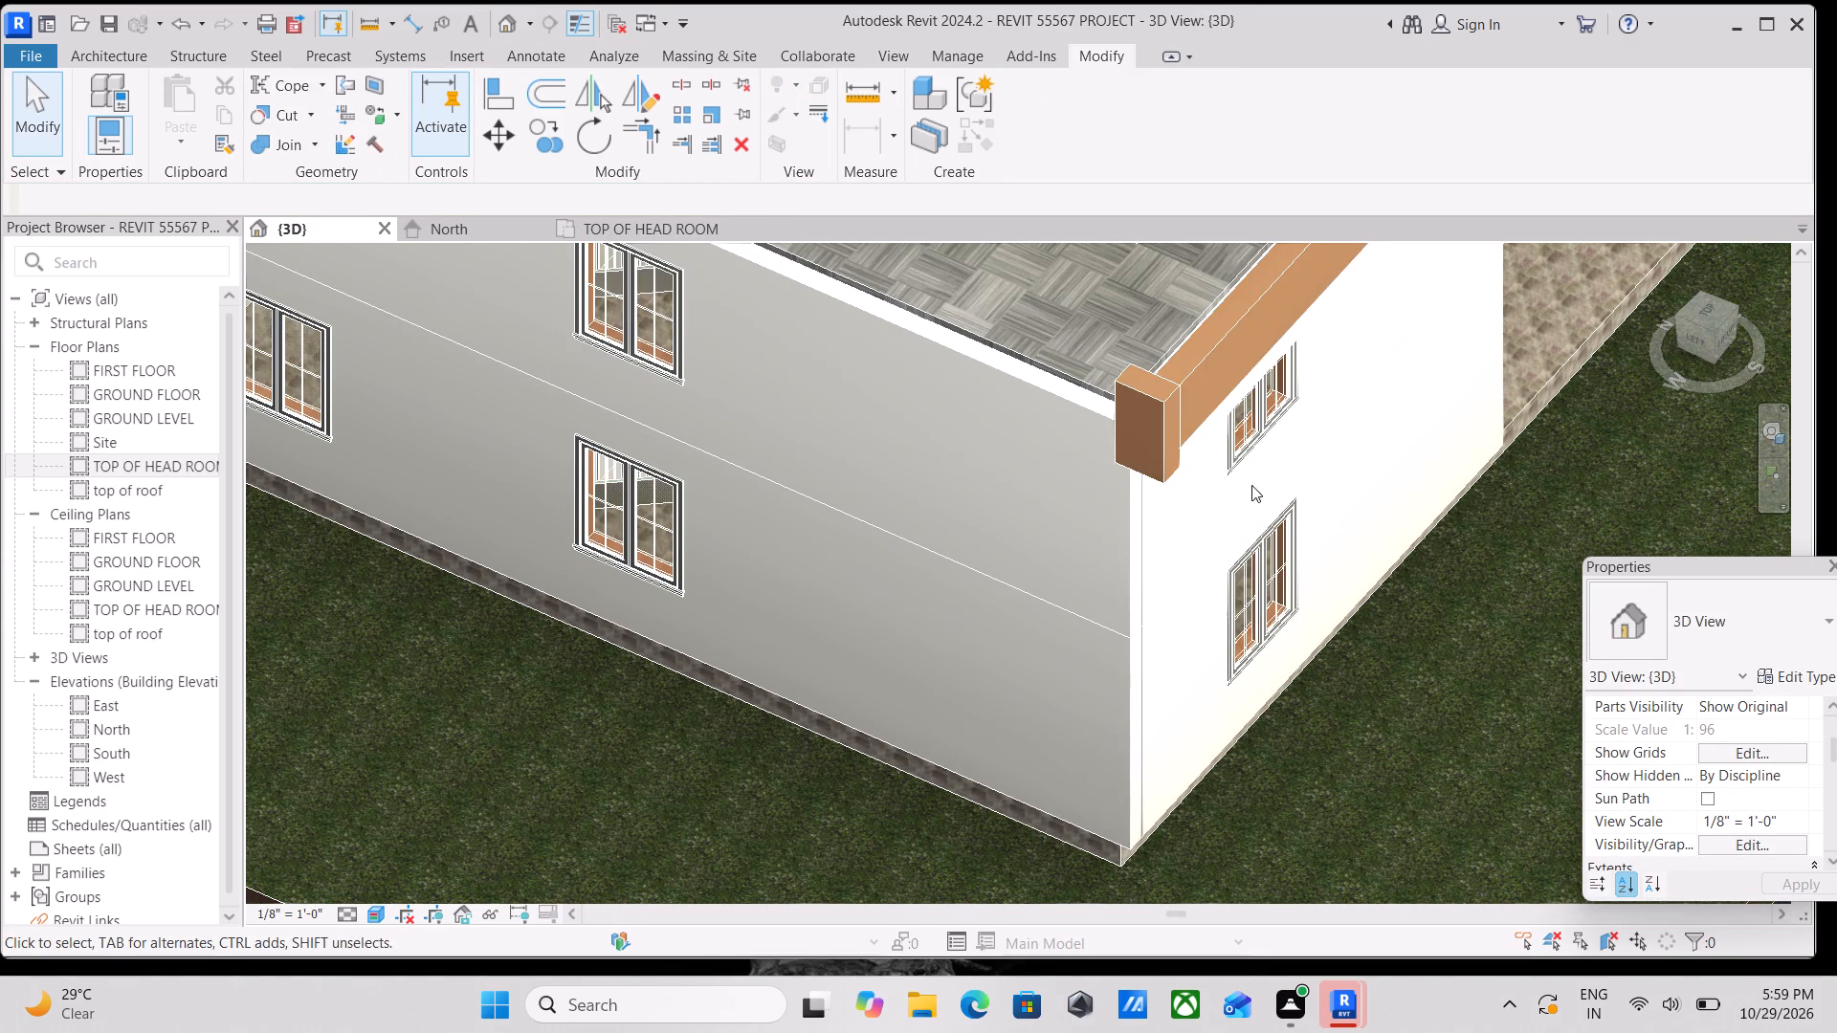
Select the new extrusion at the building corner and stretch its bottom face partway down the wall edge.
scroll(1223, 495, "down", 1)
middle_click_drag(1253, 499, 1073, 497, "shift")
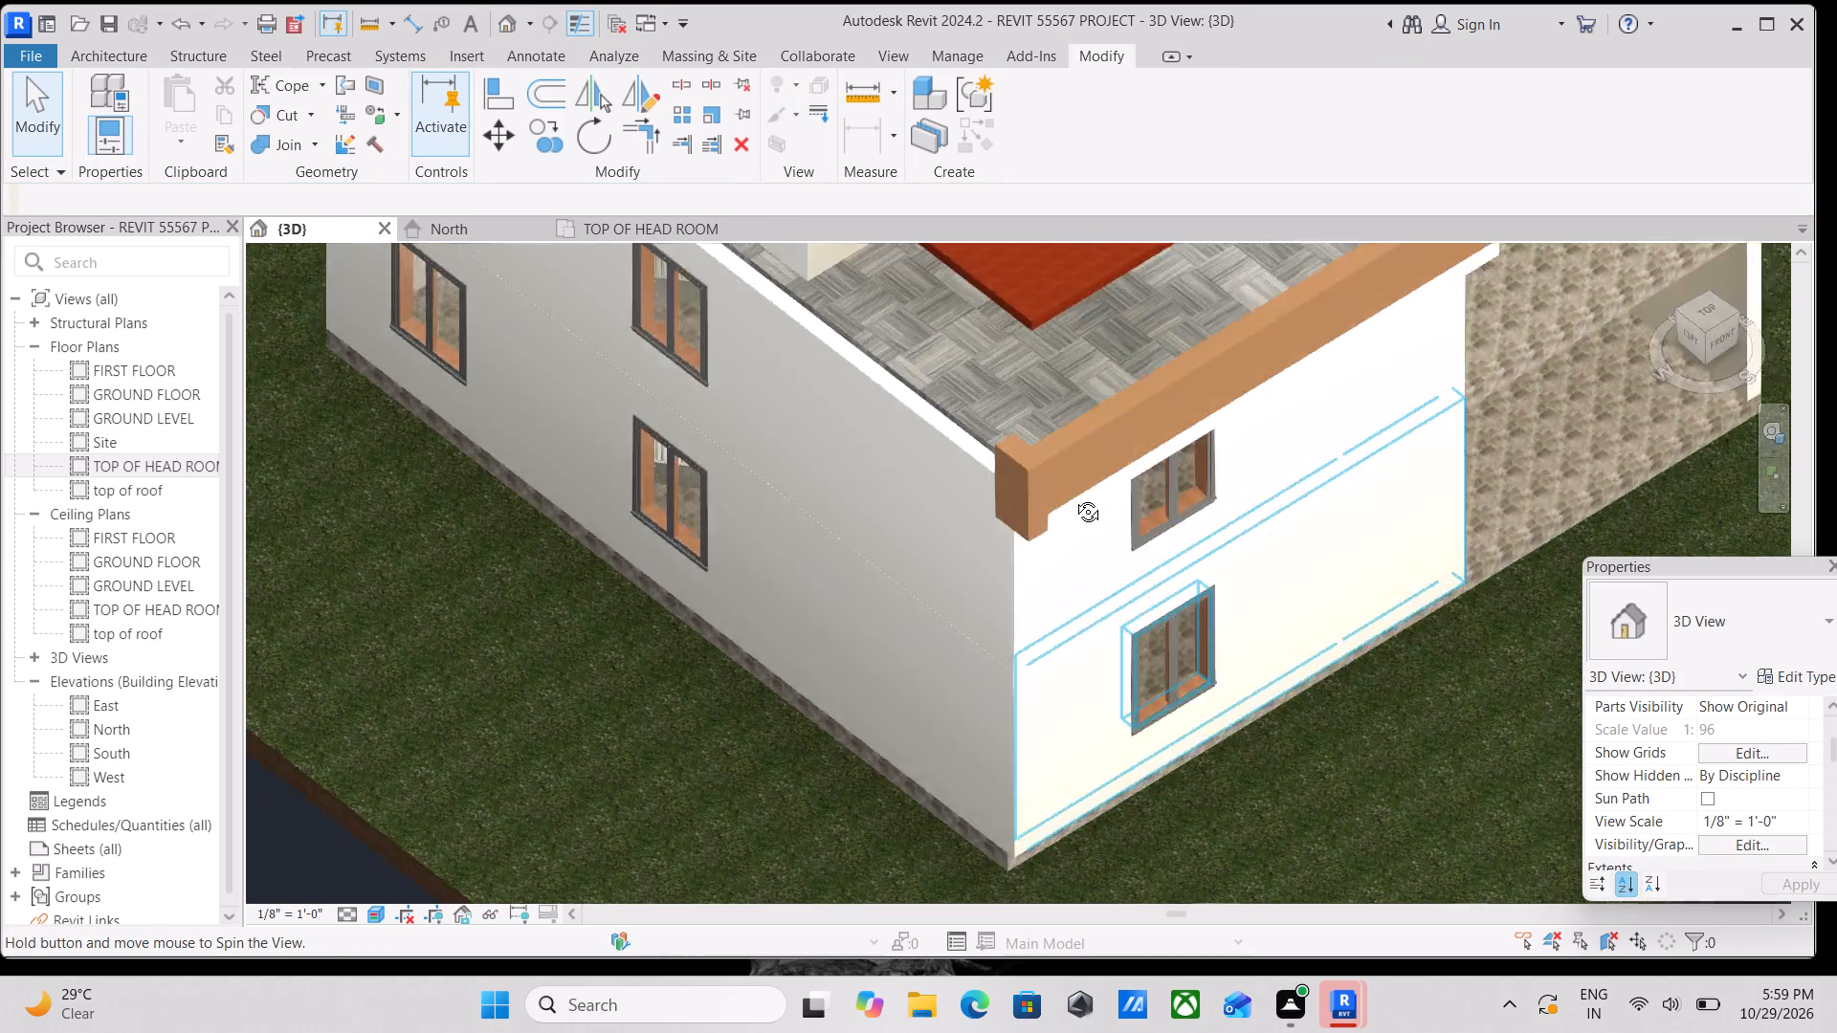
middle_click_drag(1073, 497, 1042, 510, "shift")
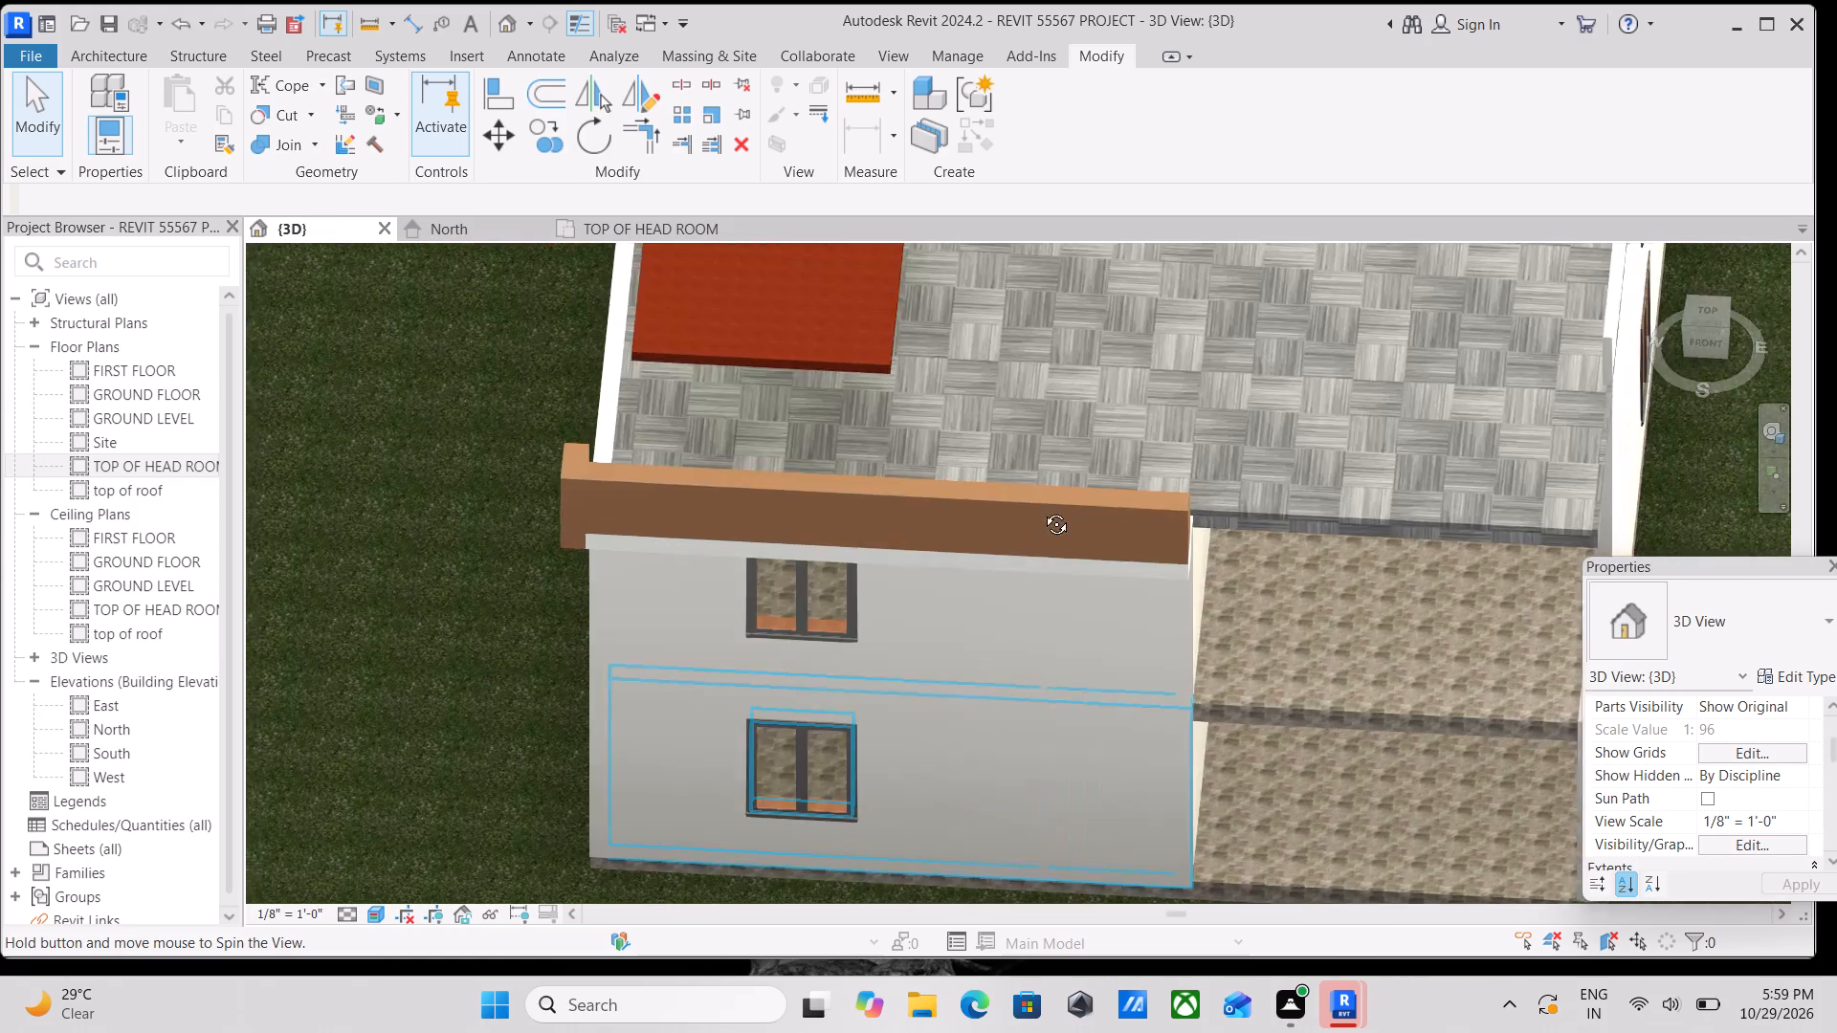
middle_click_drag(1042, 510, 1135, 476, "shift")
middle_click_drag(893, 442, 1077, 431, "shift")
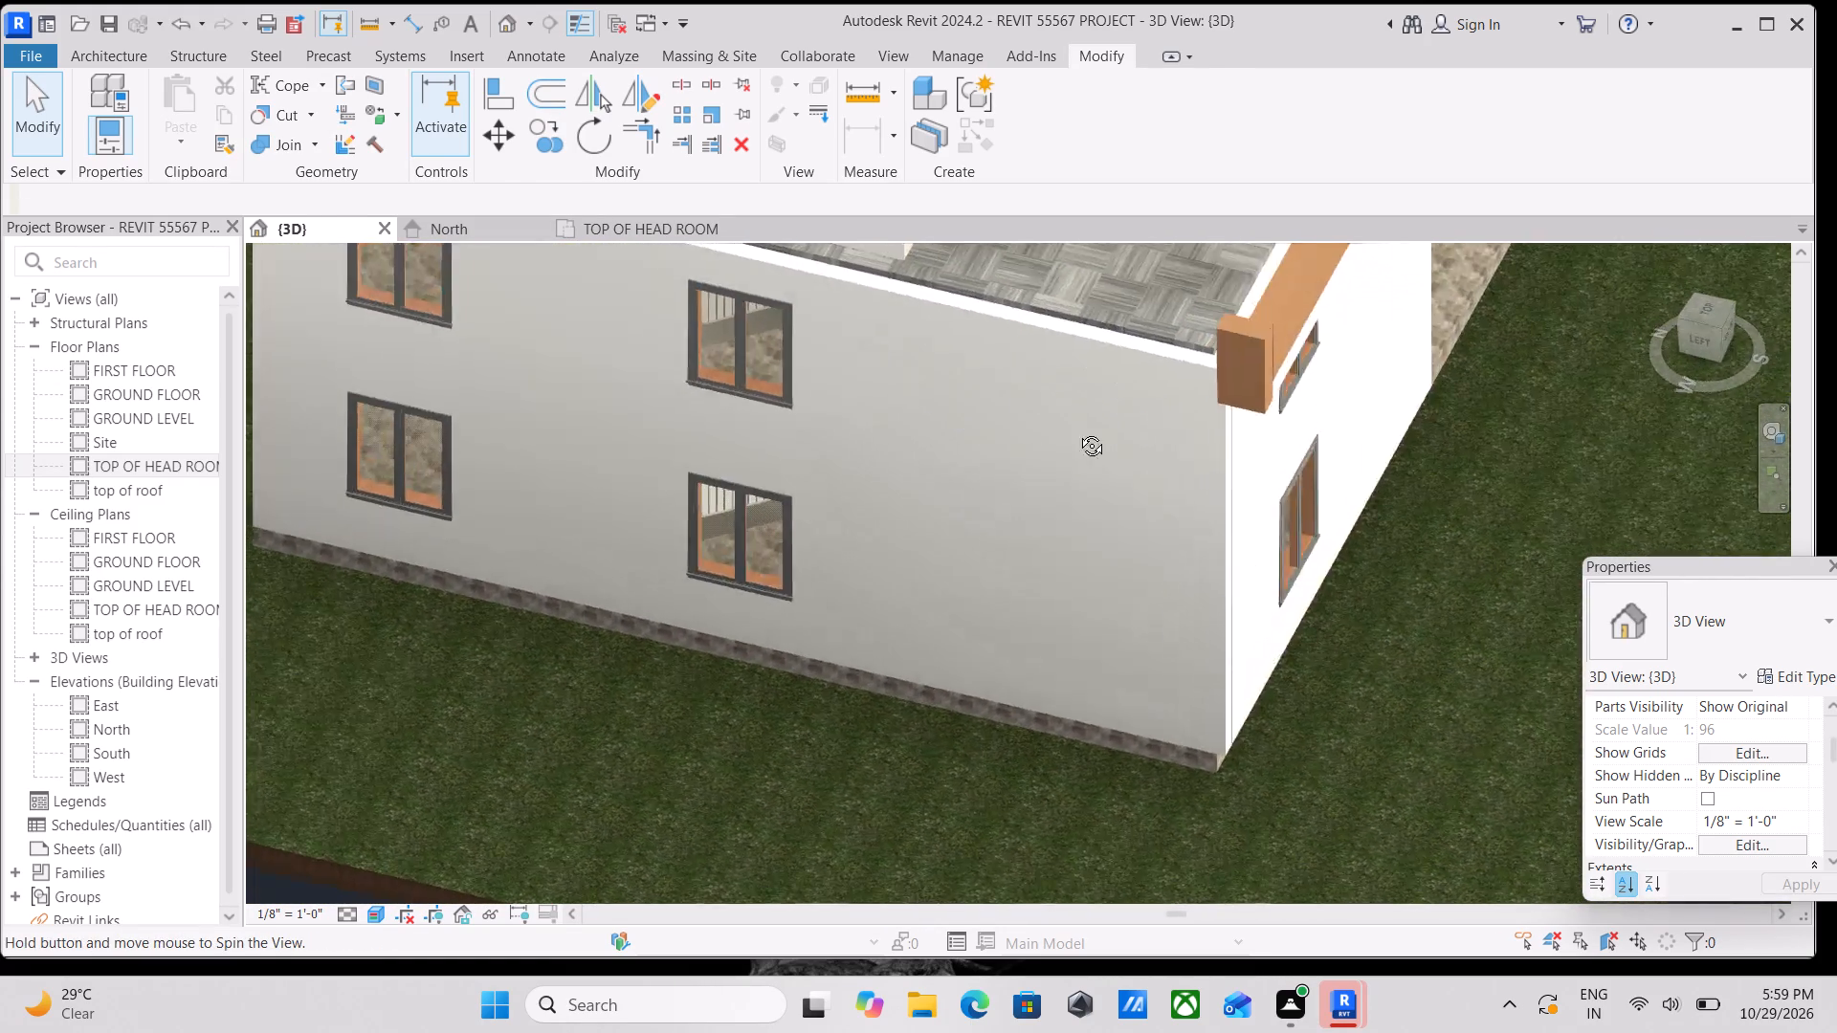
middle_click_drag(1077, 431, 1116, 425, "shift")
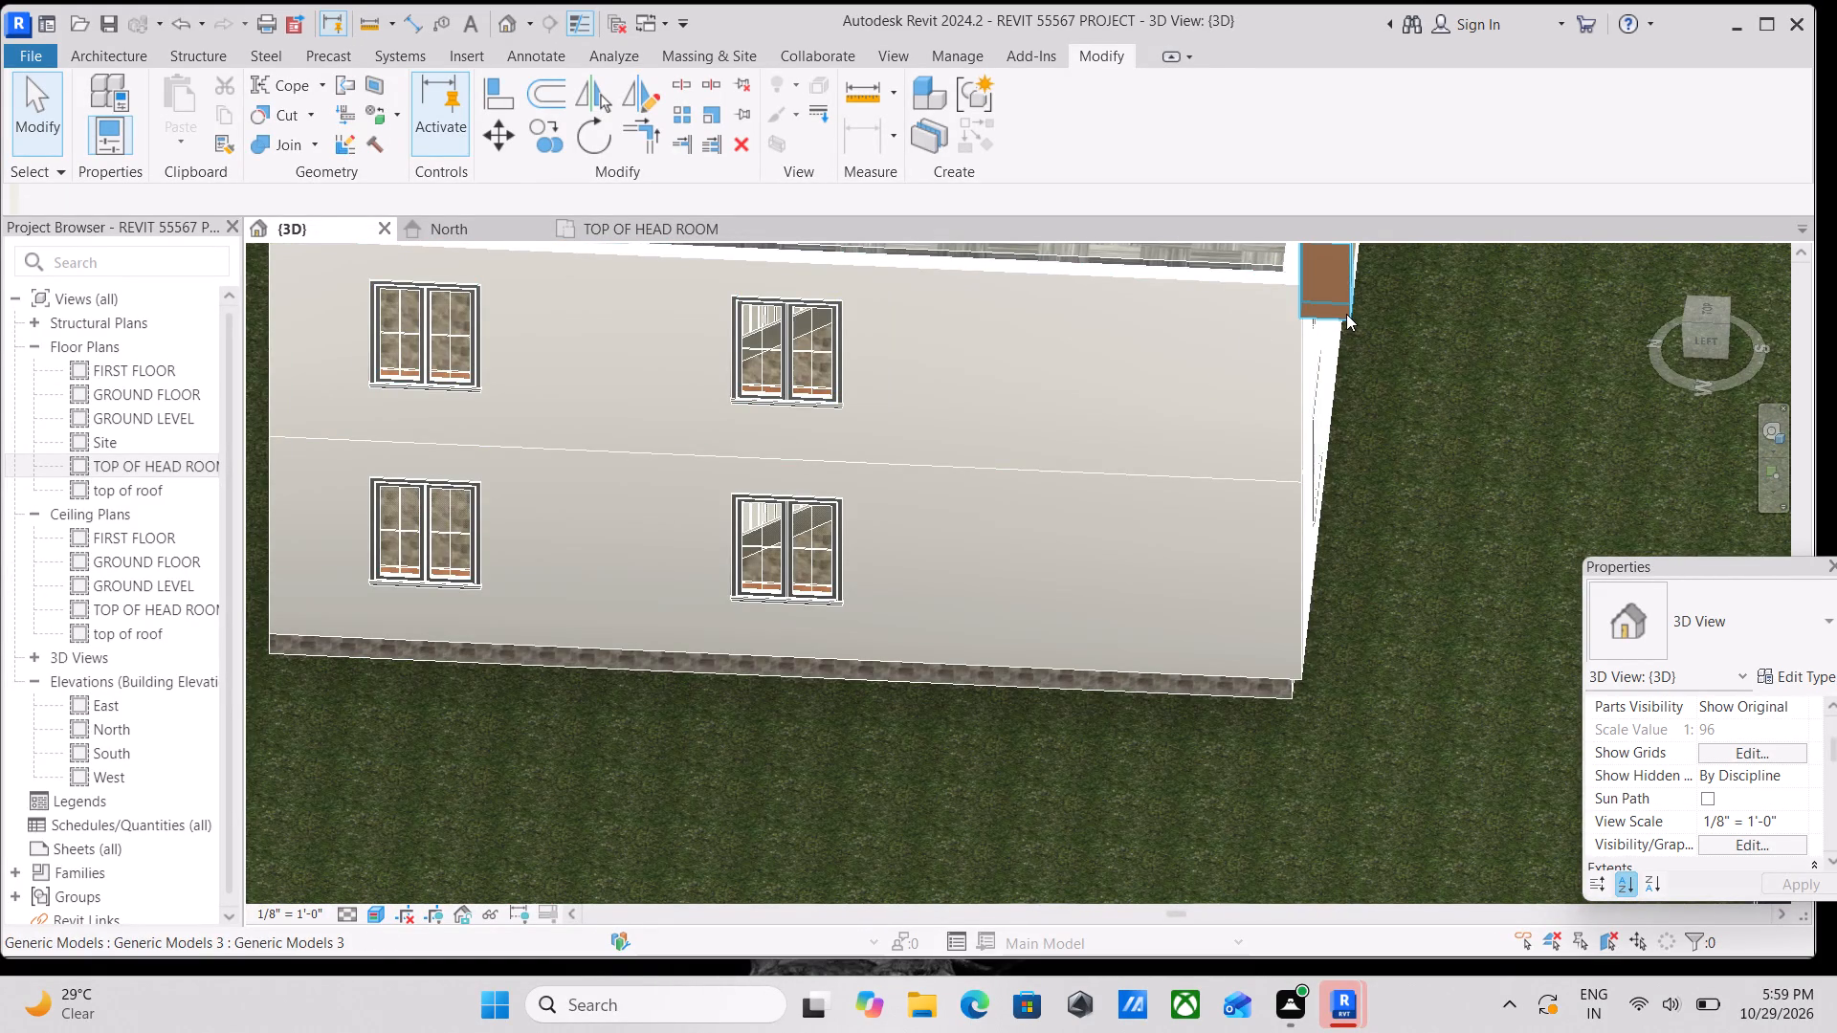
left_click(1346, 313)
scroll(1337, 332, "up", 6)
left_click_drag(1317, 303, 1361, 517)
scroll(1361, 517, "down", 3)
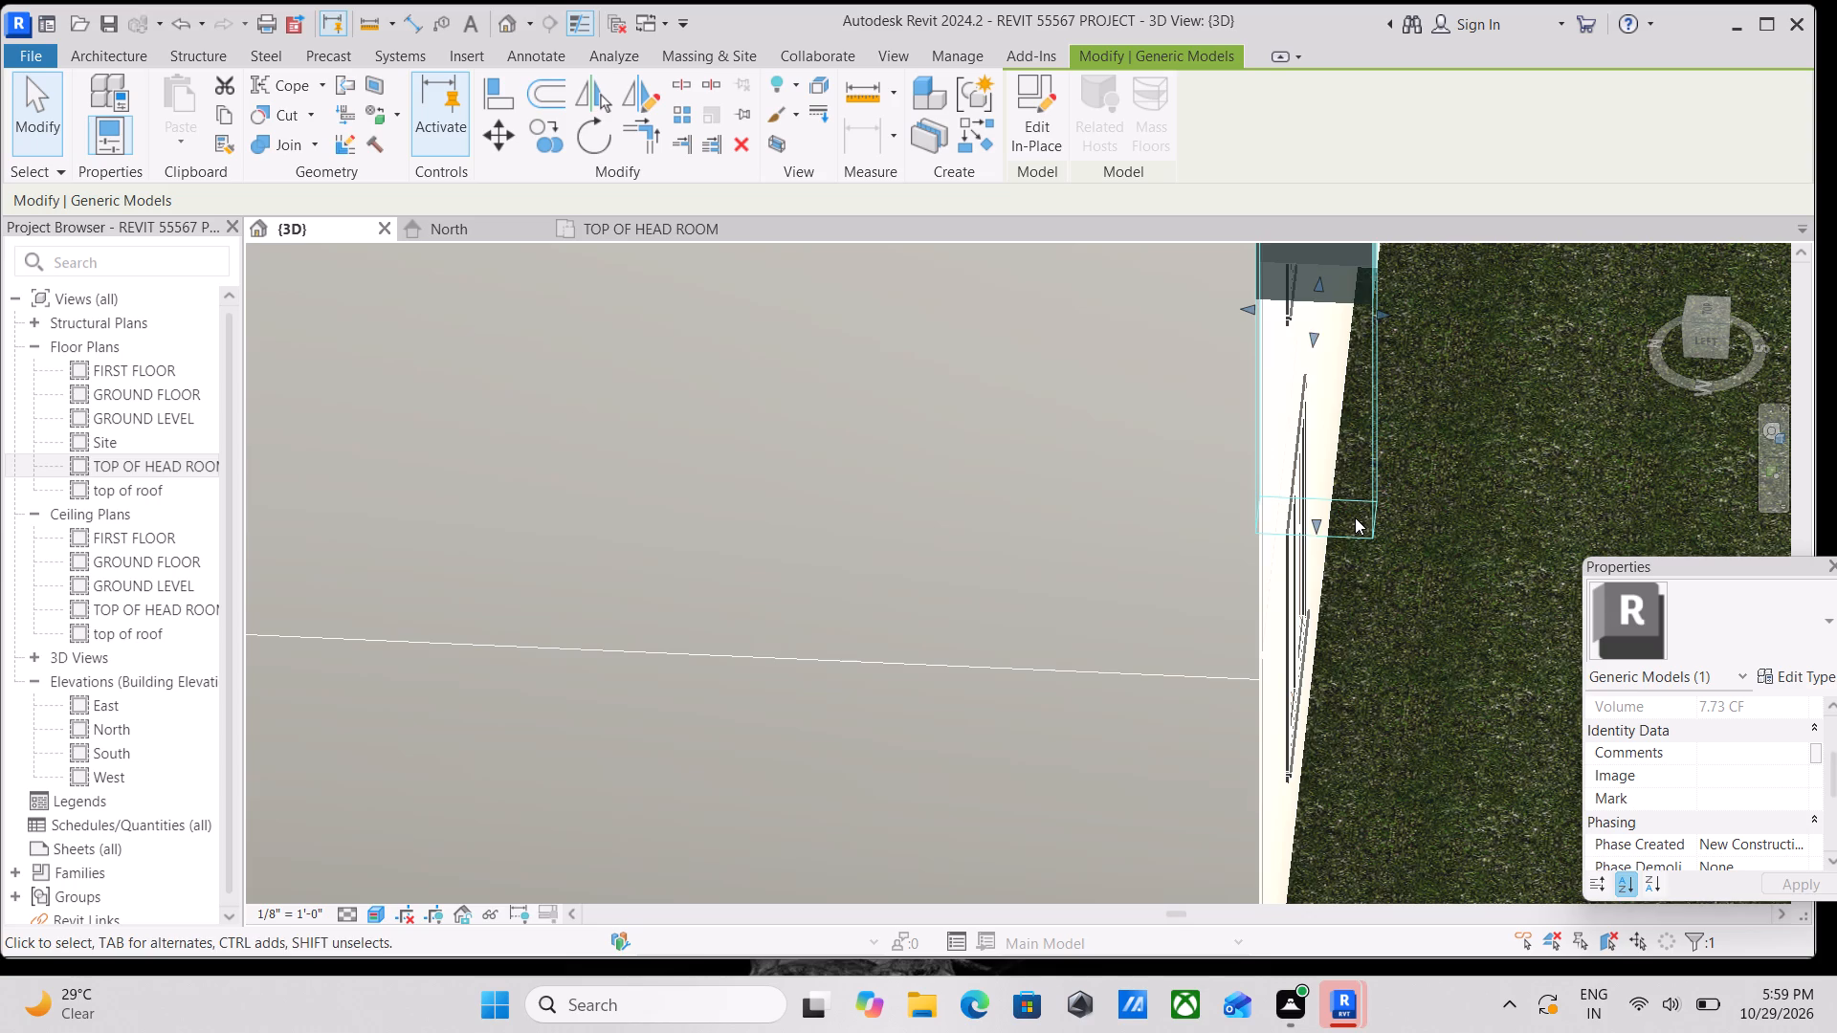
scroll(1355, 517, "down", 3)
Continue stretching the corner extrusion's bottom face down to the base of the house and clear the selection.
middle_click_drag(1450, 472, 1018, 676, "shift")
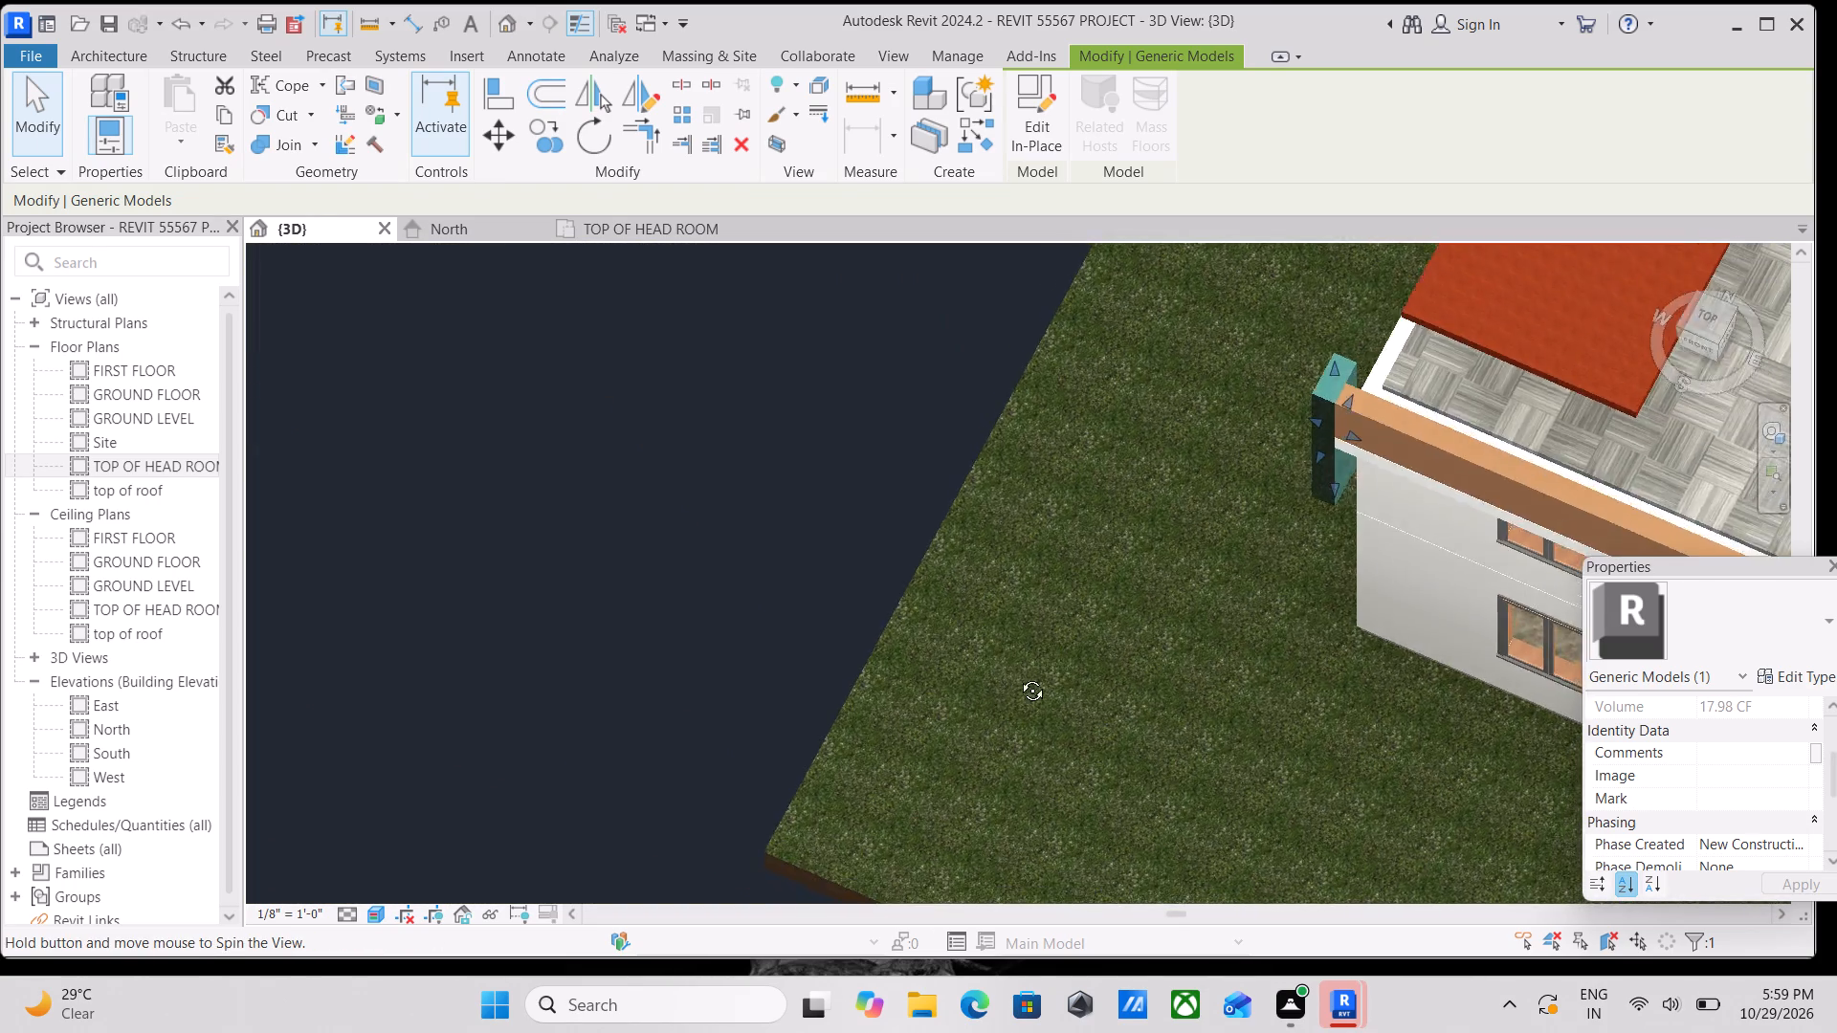
middle_click_drag(1018, 676, 918, 634, "shift")
scroll(1339, 584, "up", 9)
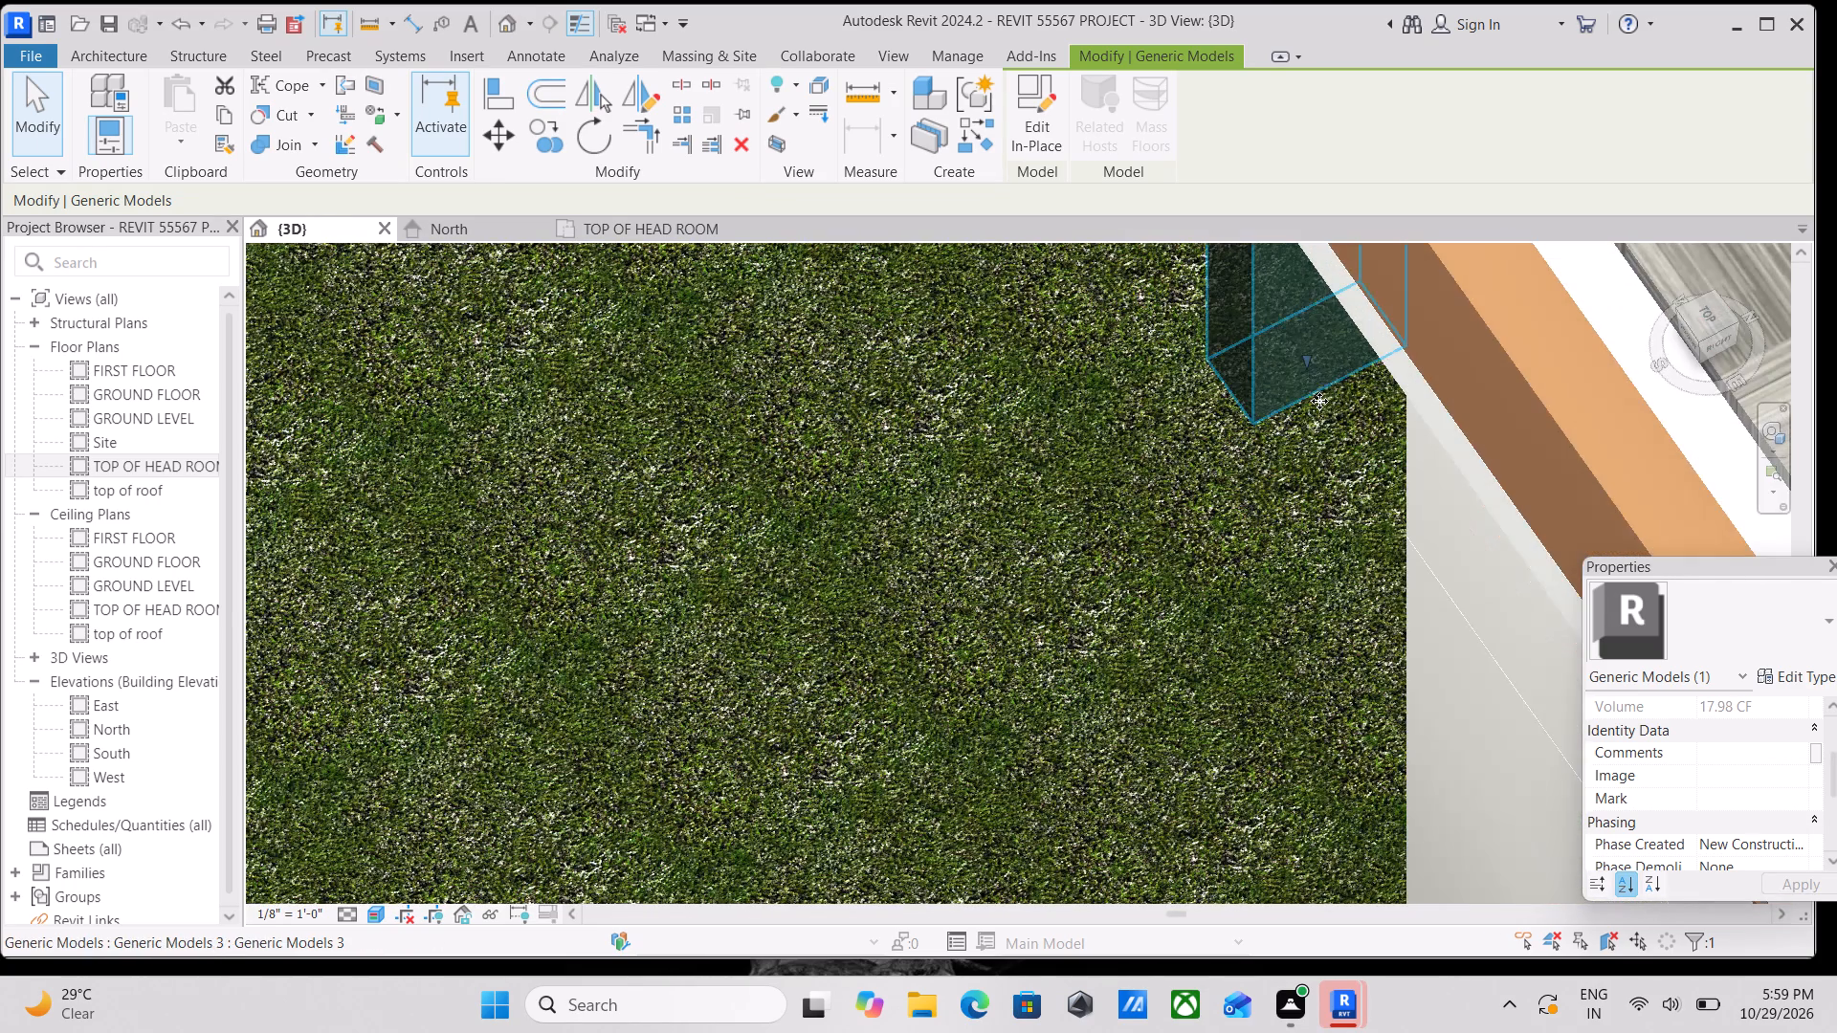
left_click_drag(1310, 368, 1343, 772)
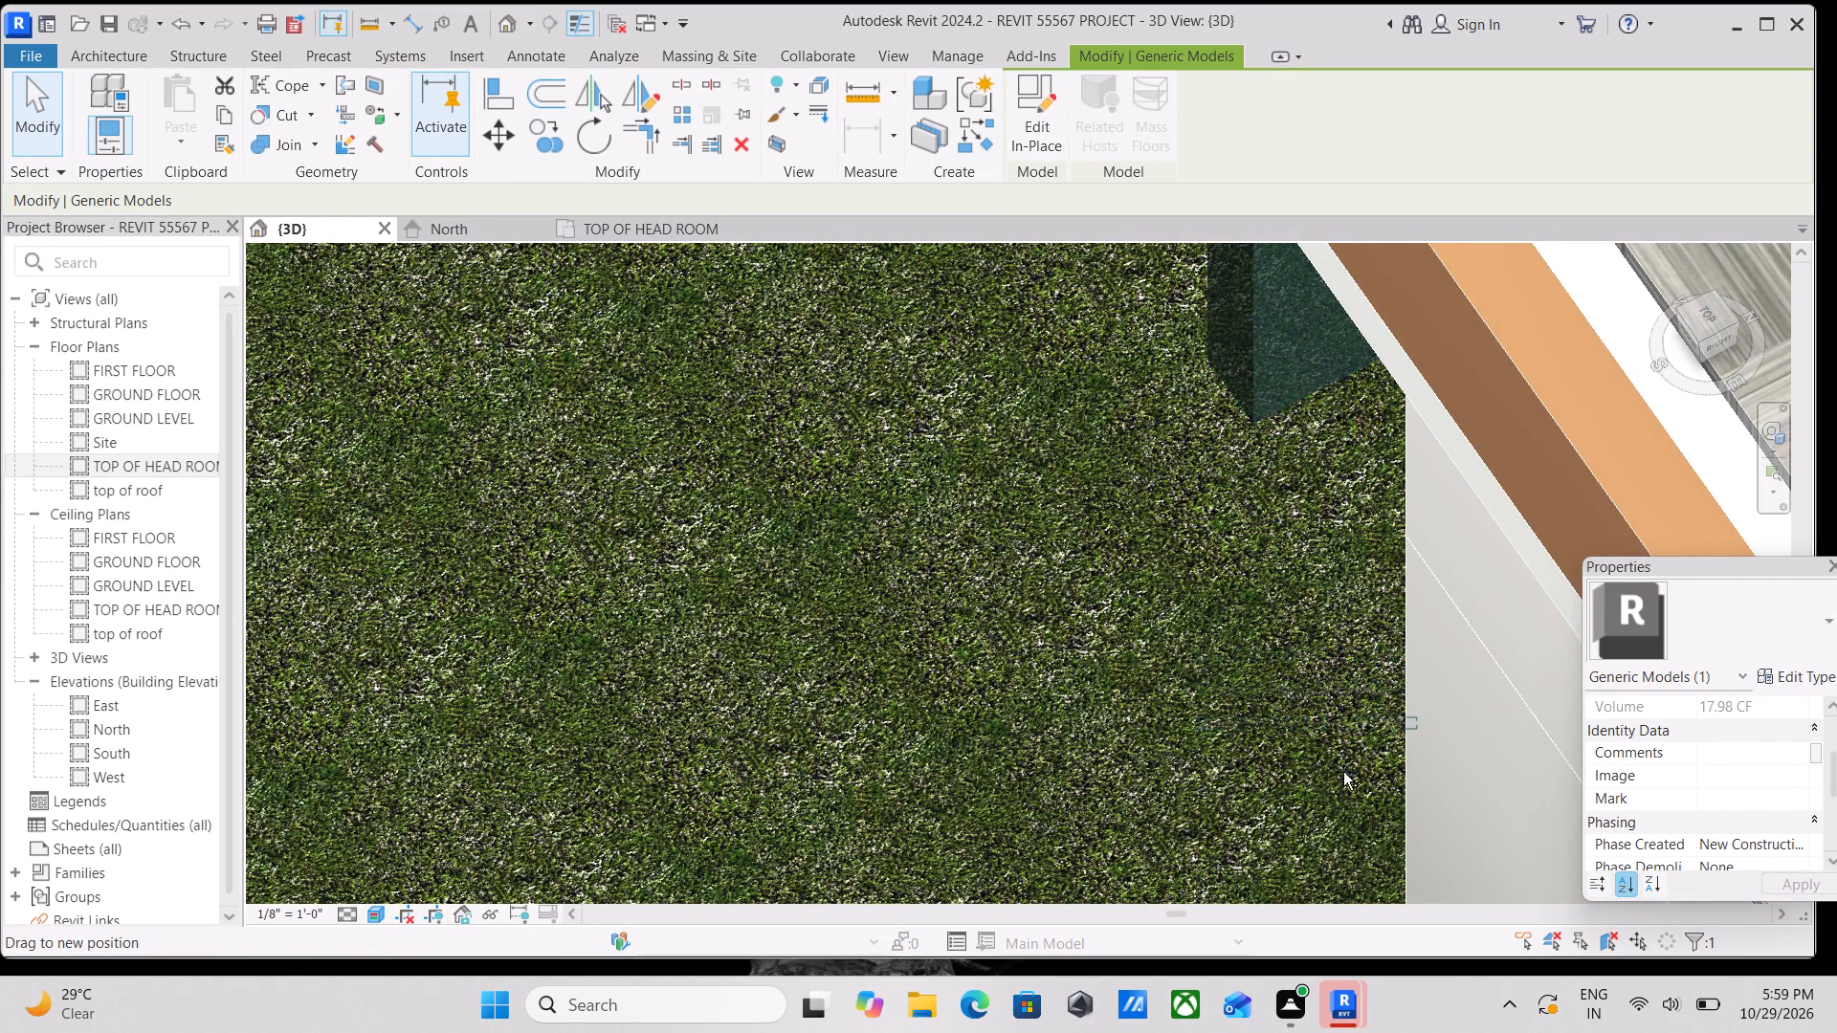
left_click_drag(1343, 772, 1366, 918)
scroll(1298, 723, "down", 2)
middle_click_drag(1298, 723, 1277, 418)
scroll(1277, 472, "down", 1)
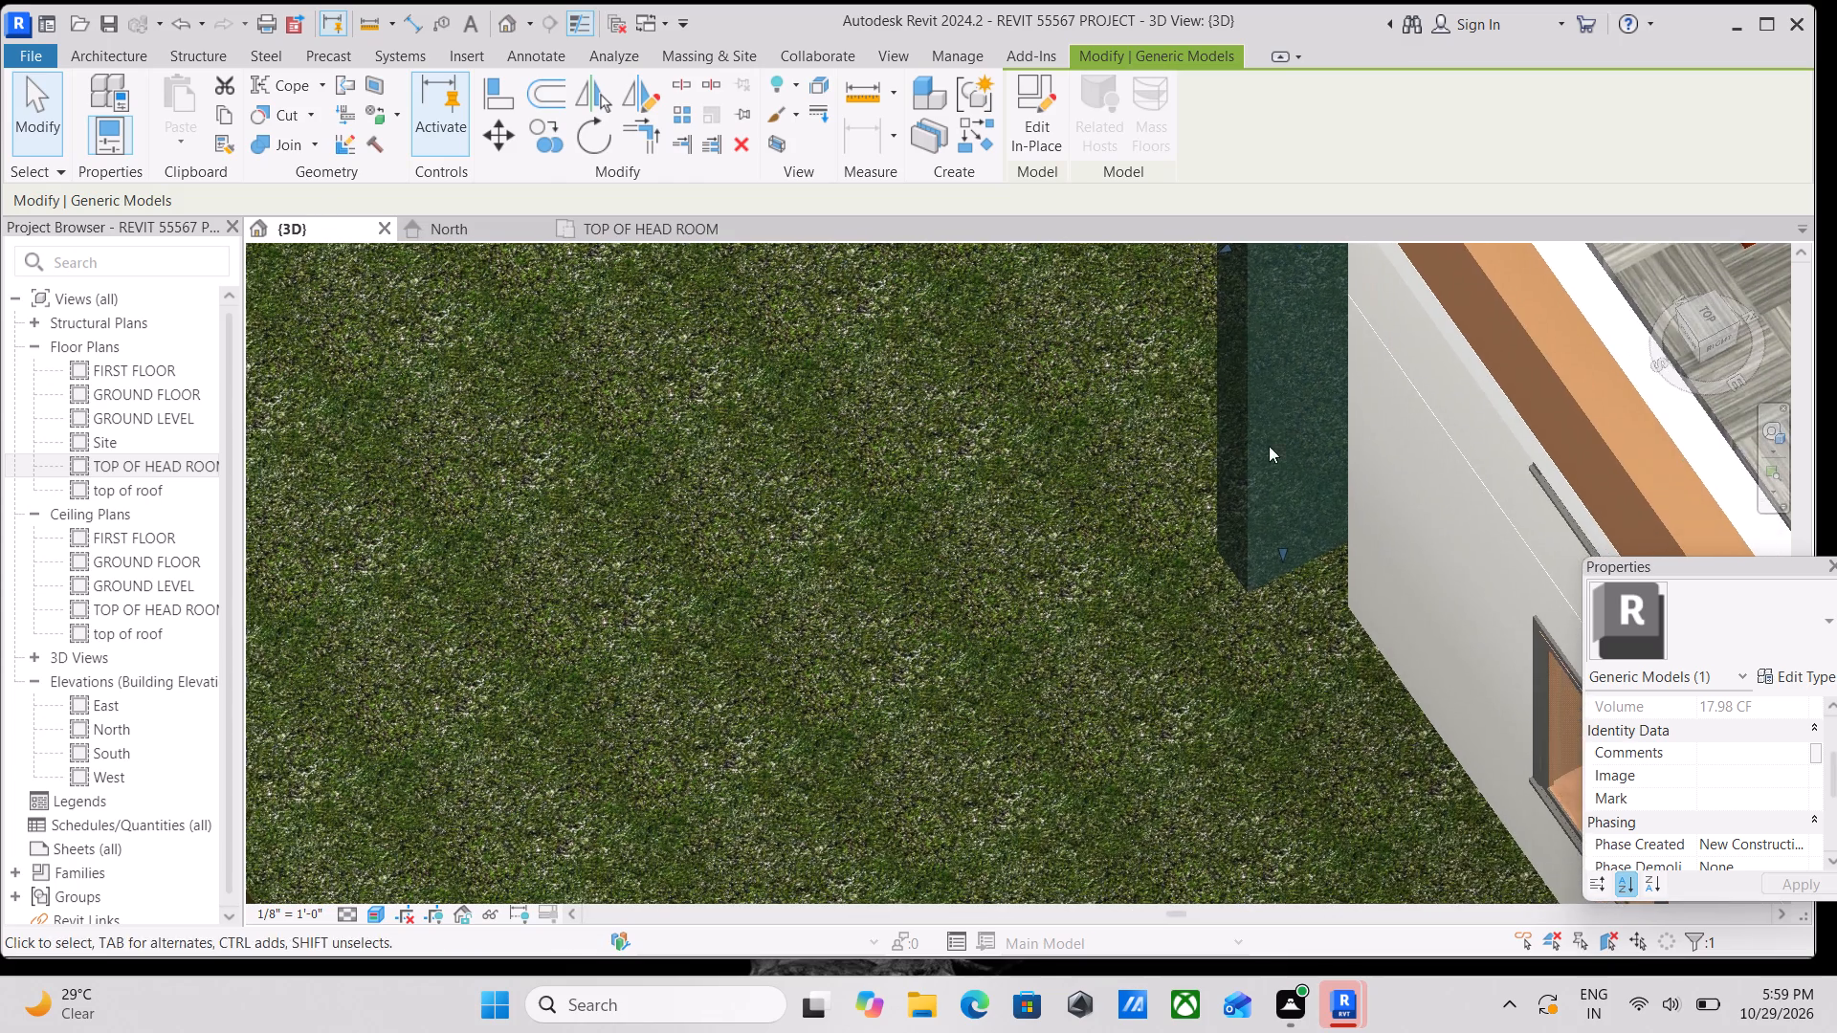
scroll(1273, 537, "up", 7)
left_click_drag(1270, 544, 1283, 580)
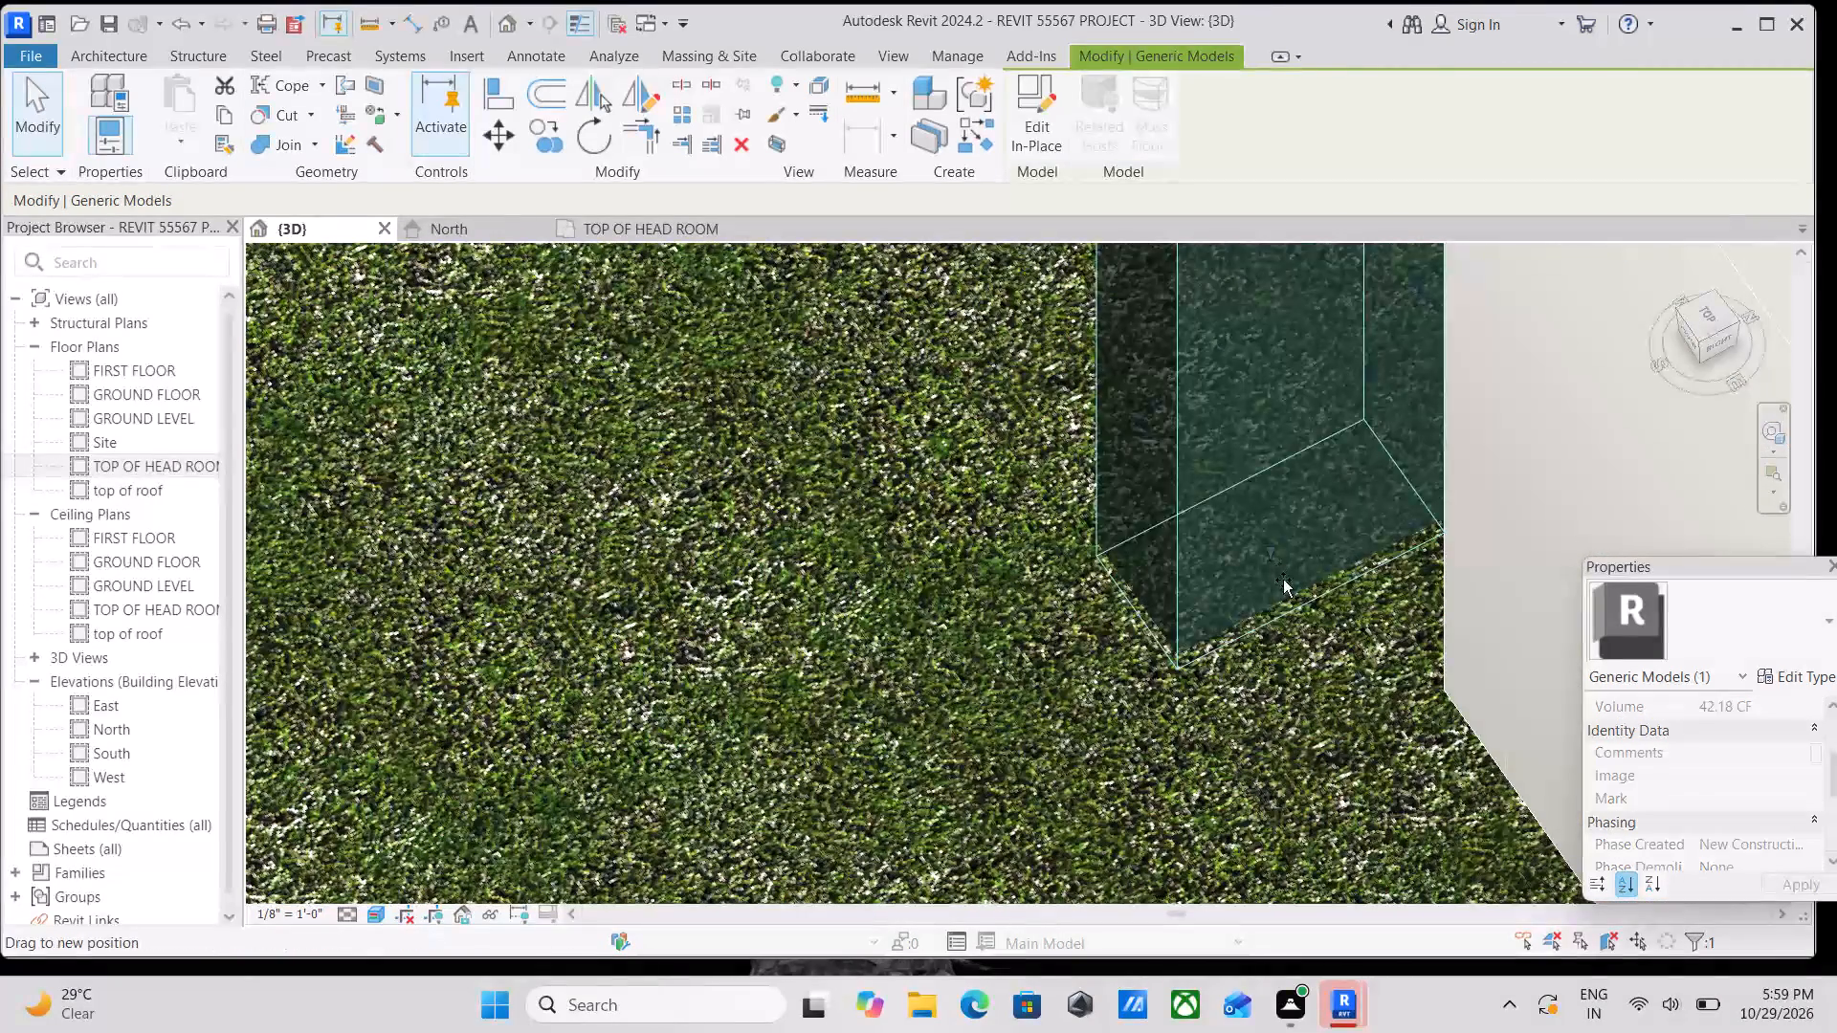
left_click_drag(1283, 580, 1309, 703)
scroll(1309, 703, "down", 7)
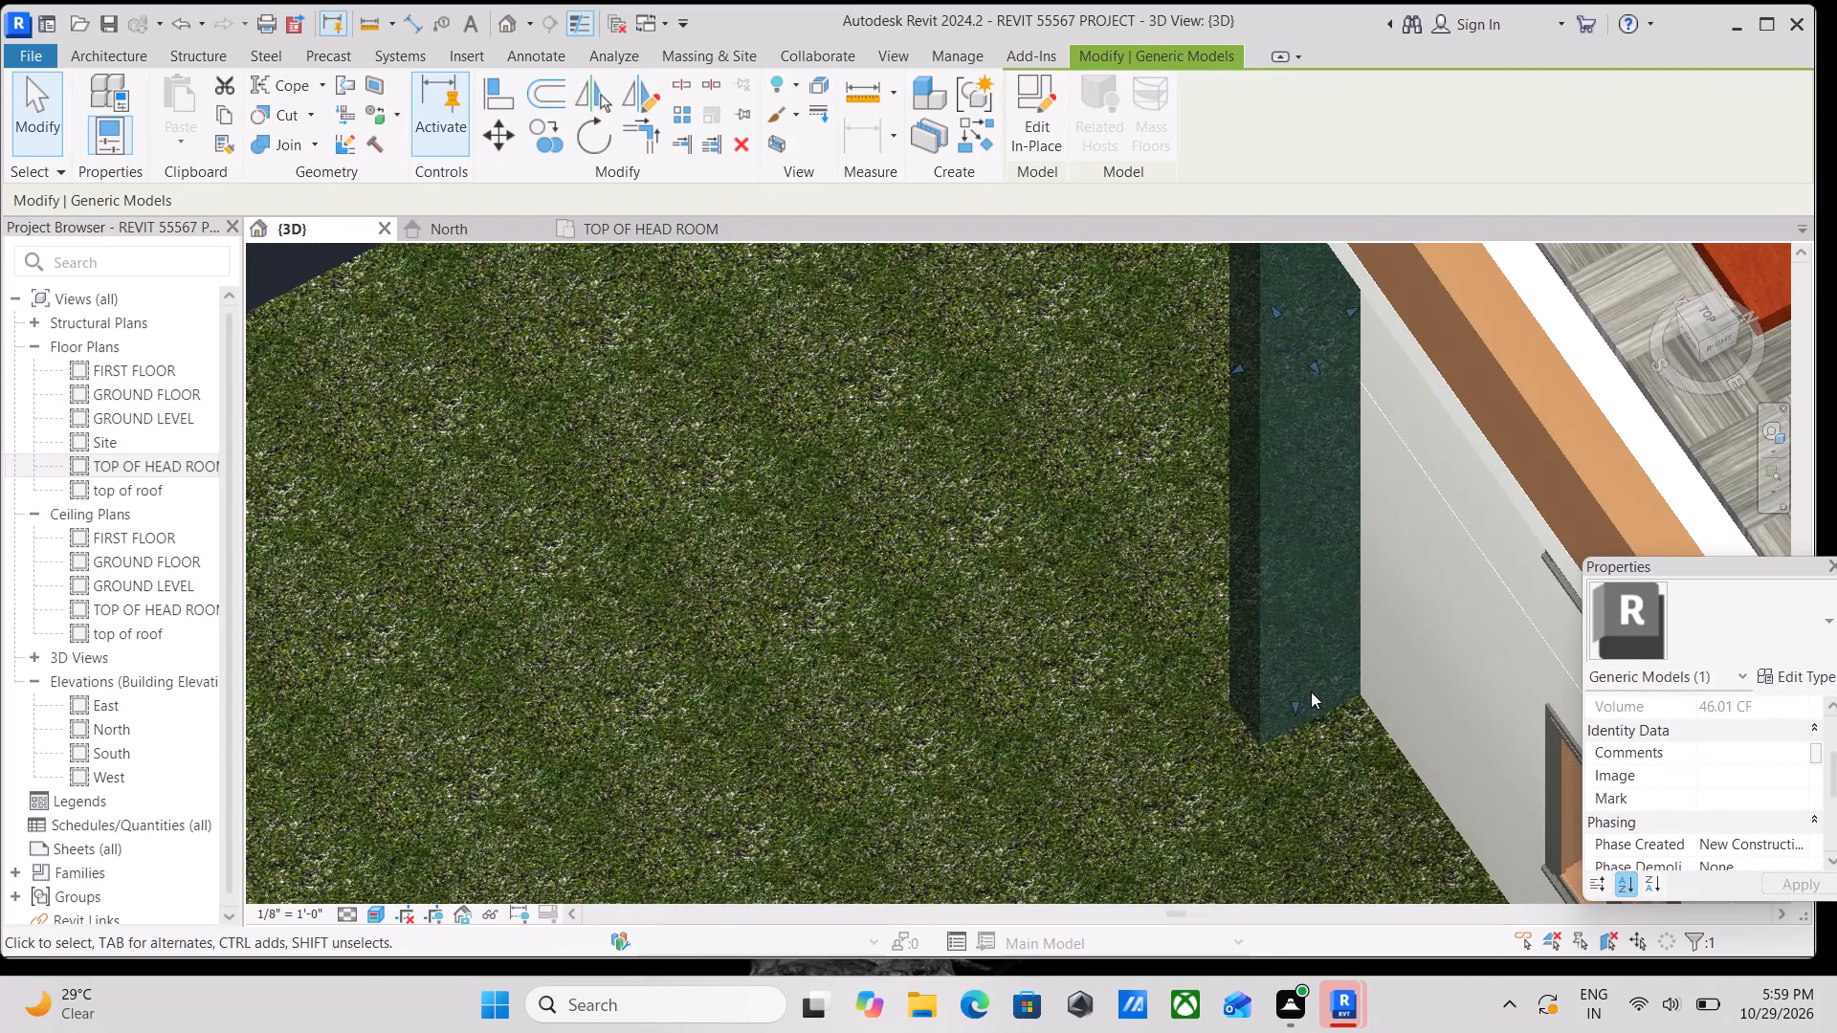
key("Escape")
Inspect the full-height brown corner column, its base, and its junction with the roof-edge band from several angles.
scroll(1311, 691, "down", 5)
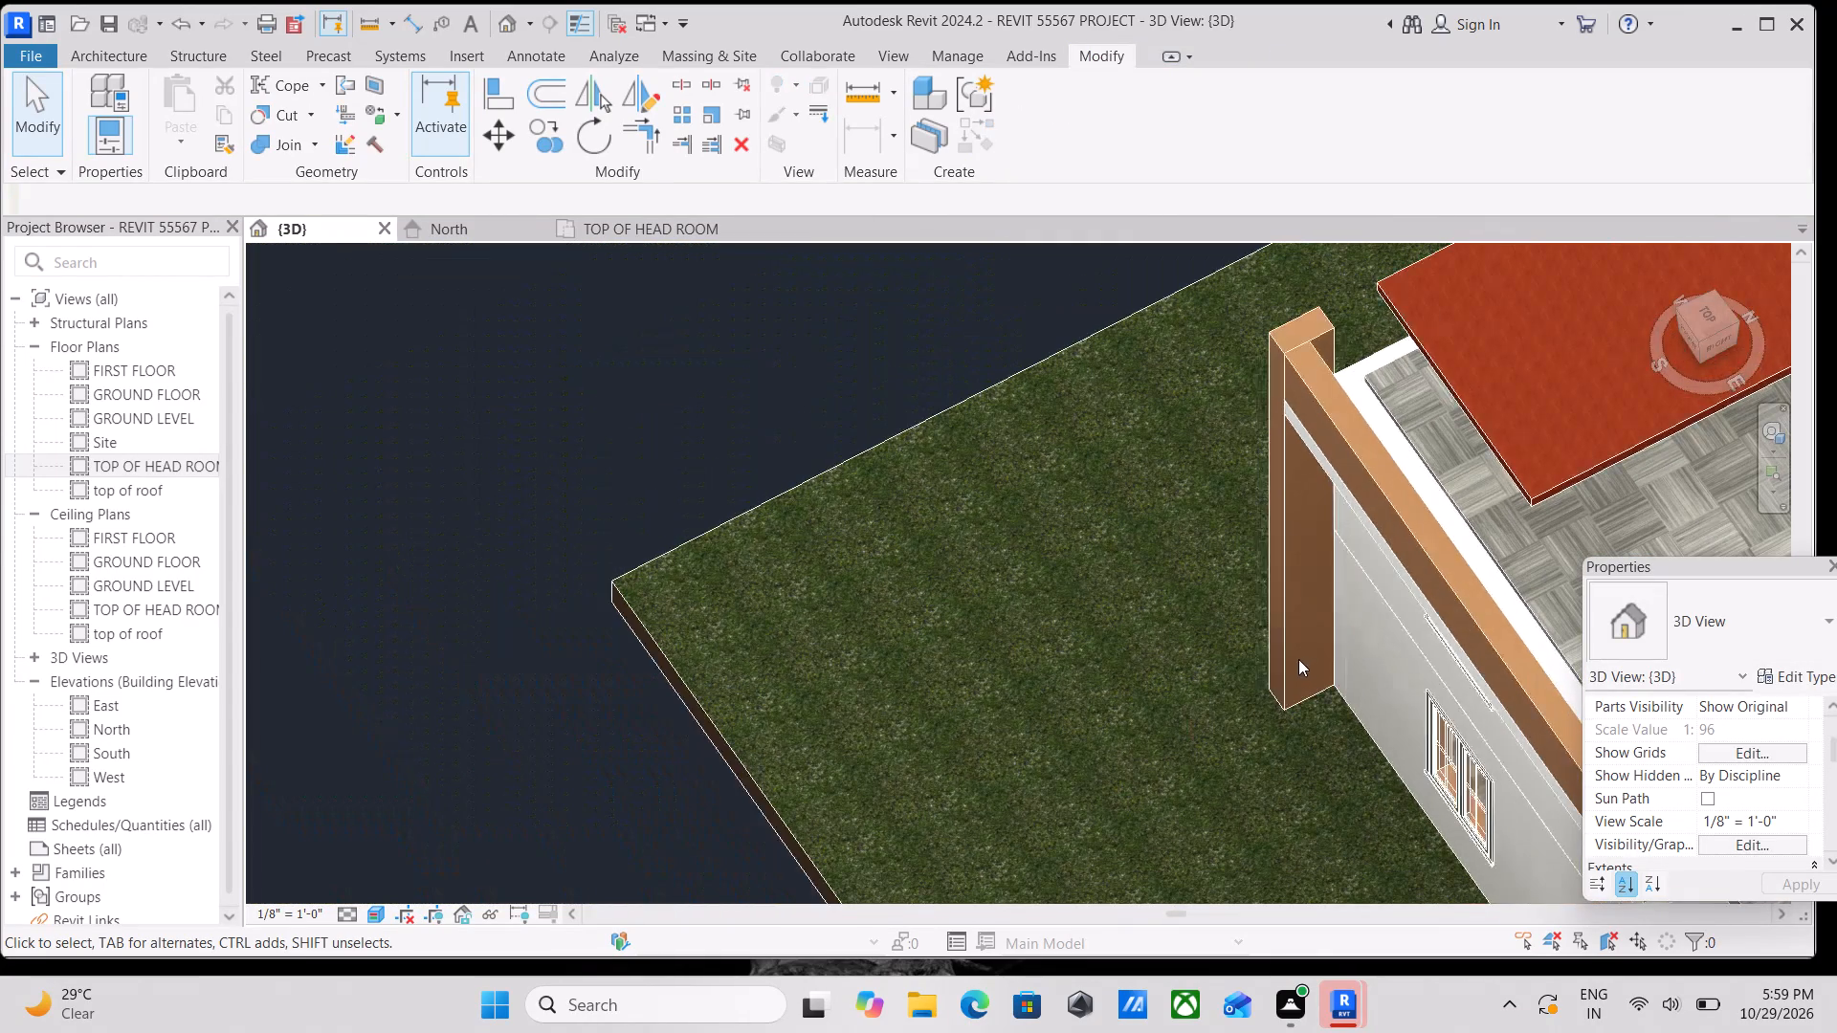
middle_click_drag(1299, 664, 1435, 326, "shift")
middle_click_drag(1435, 507, 1364, 385, "shift")
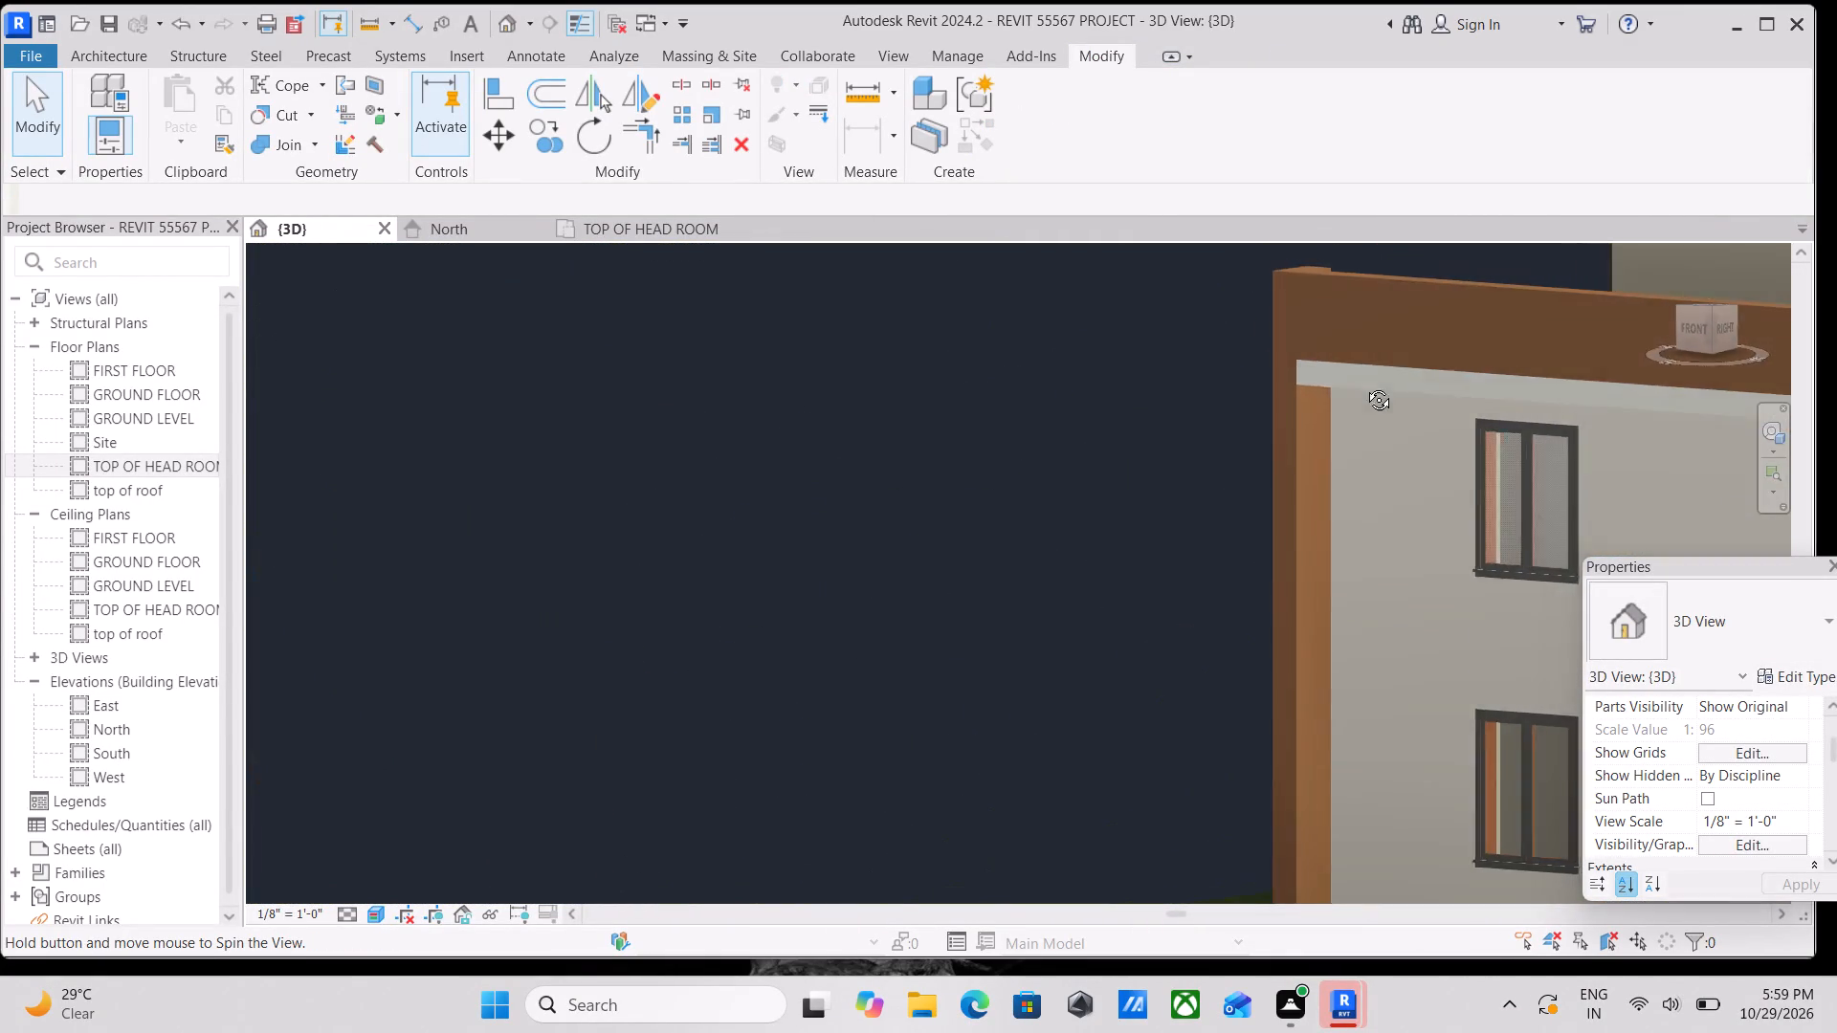
middle_click_drag(1364, 385, 1442, 495, "shift")
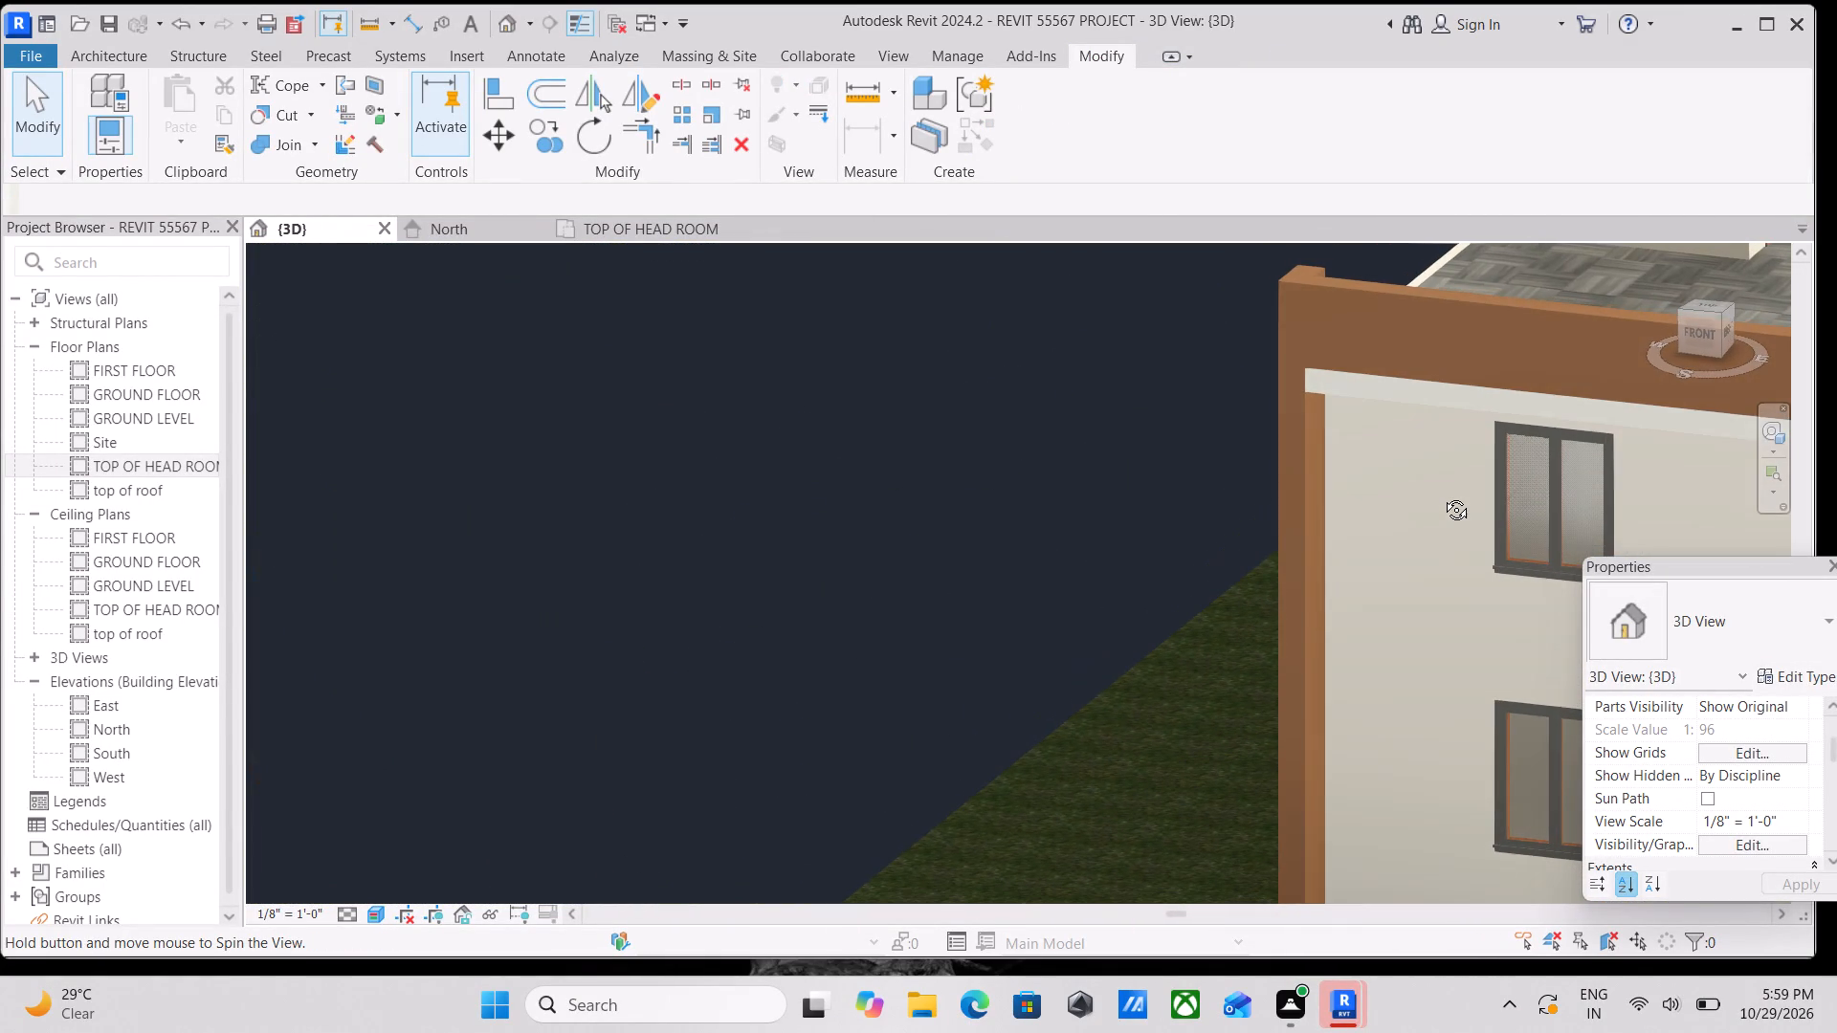
middle_click_drag(1442, 495, 1478, 497, "shift")
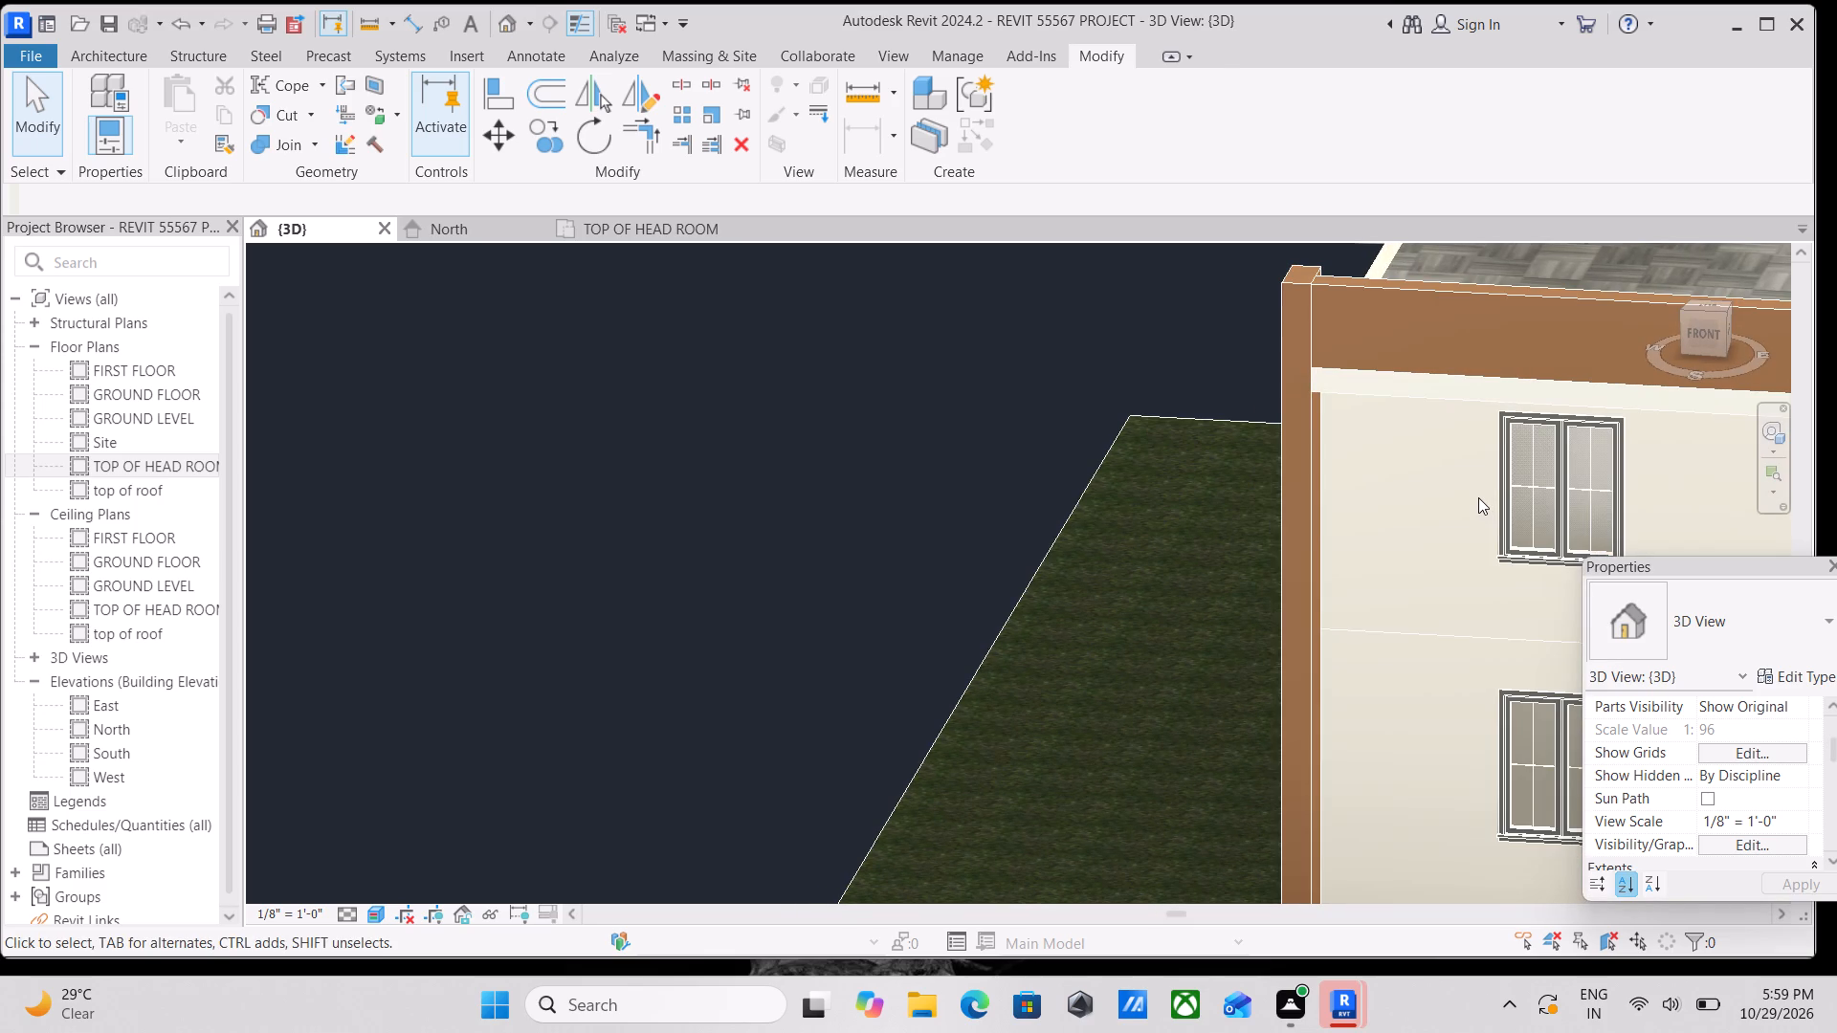
scroll(1478, 497, "down", 1)
middle_click_drag(1478, 497, 1462, 477)
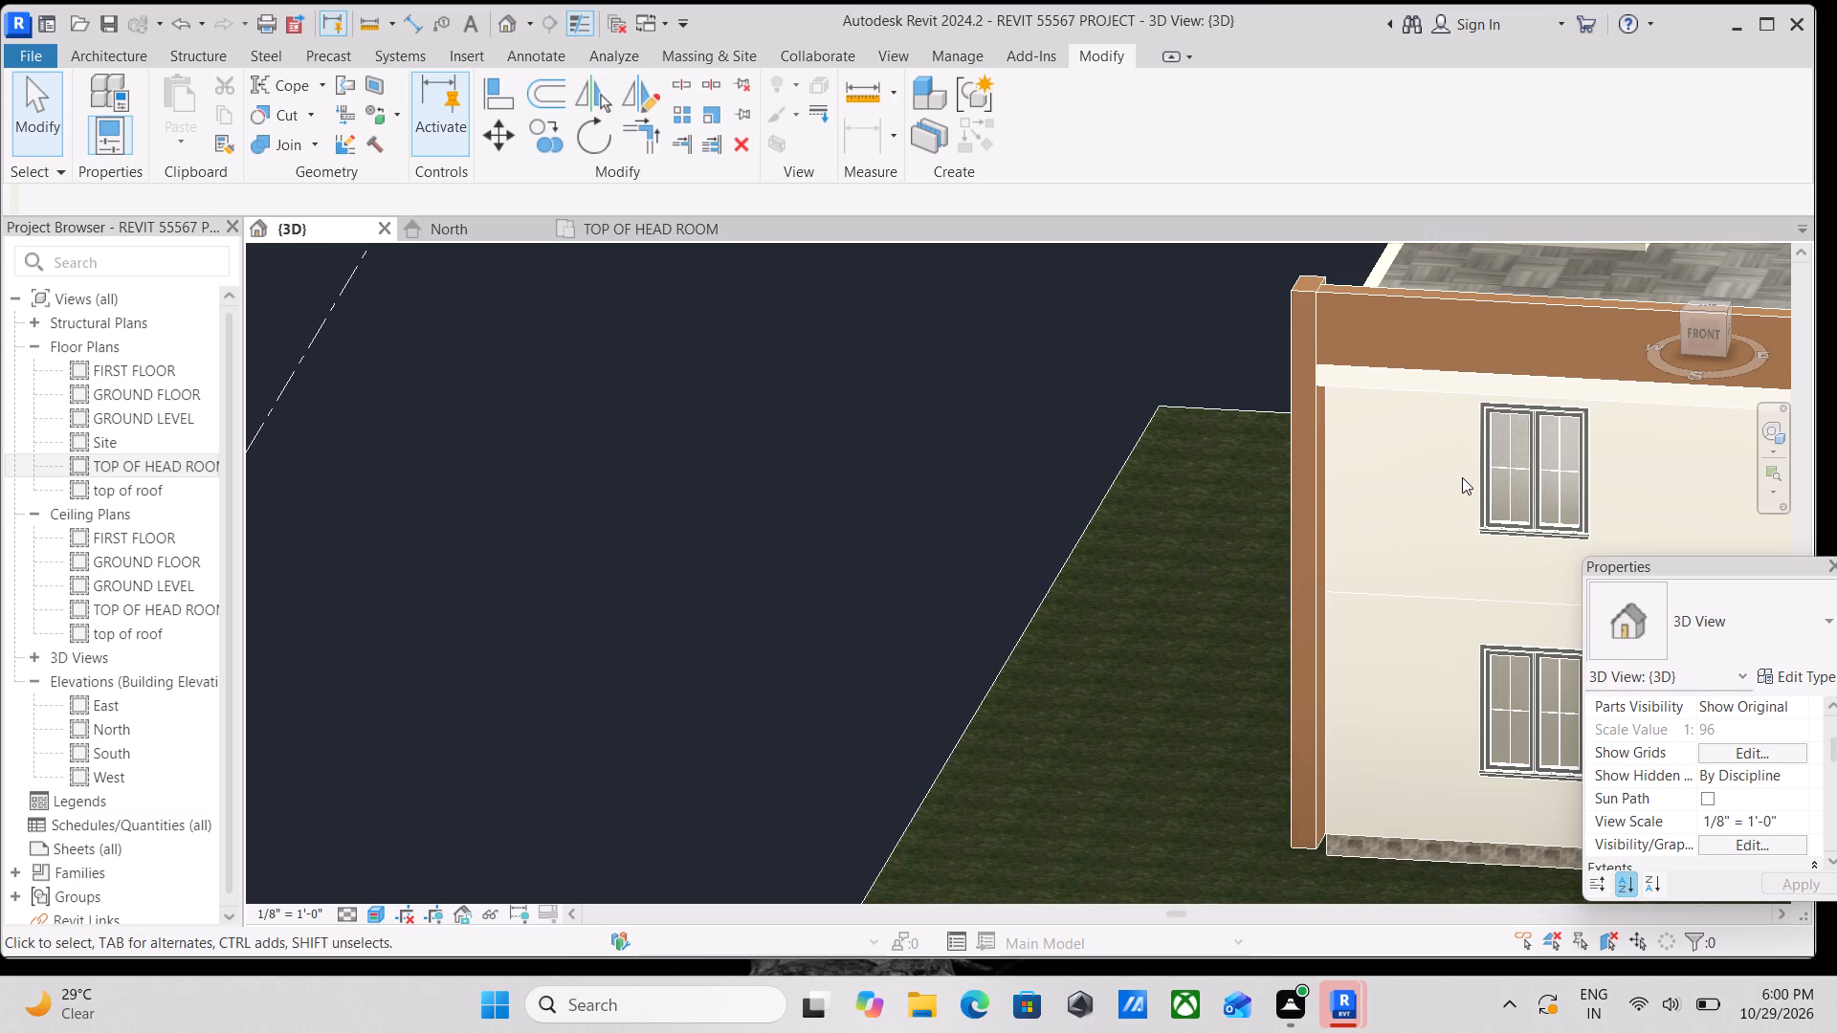
scroll(1462, 477, "down", 1)
middle_click_drag(1455, 463, 1582, 427, "shift")
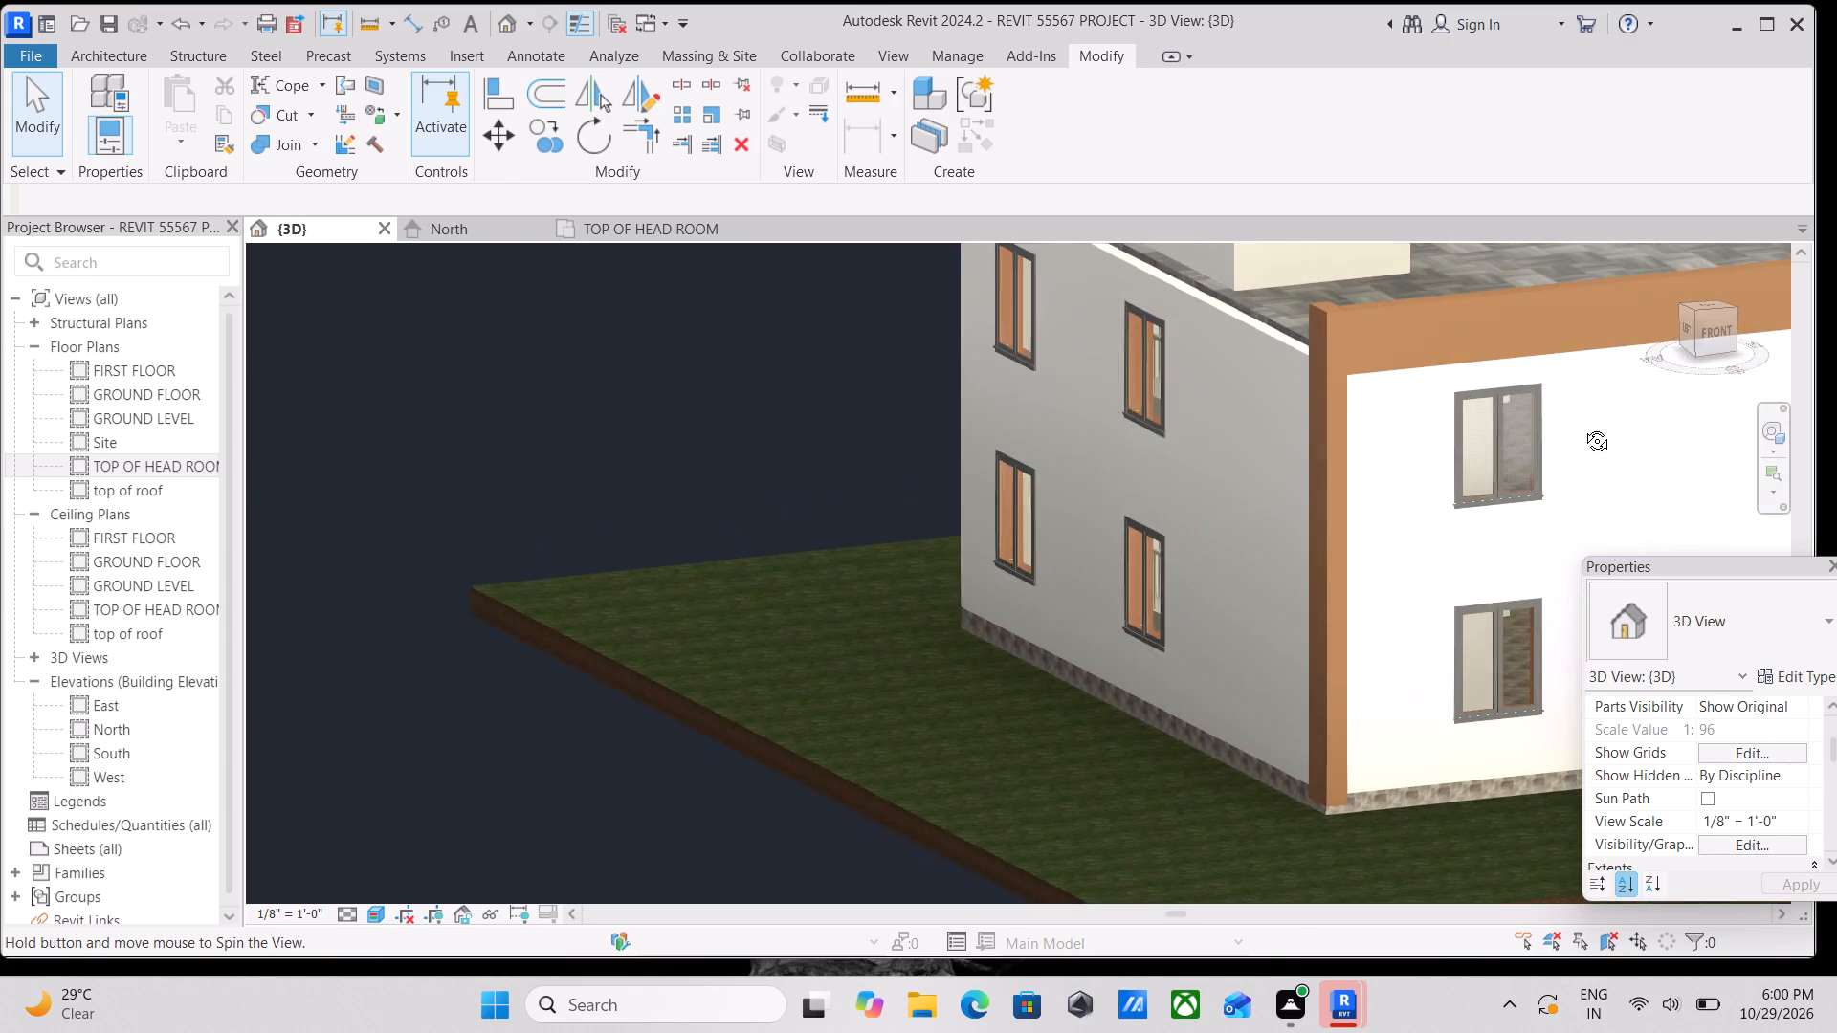
middle_click_drag(1409, 412, 1494, 291, "shift")
scroll(1468, 308, "down", 1, "shift")
middle_click_drag(1434, 409, 1711, 699)
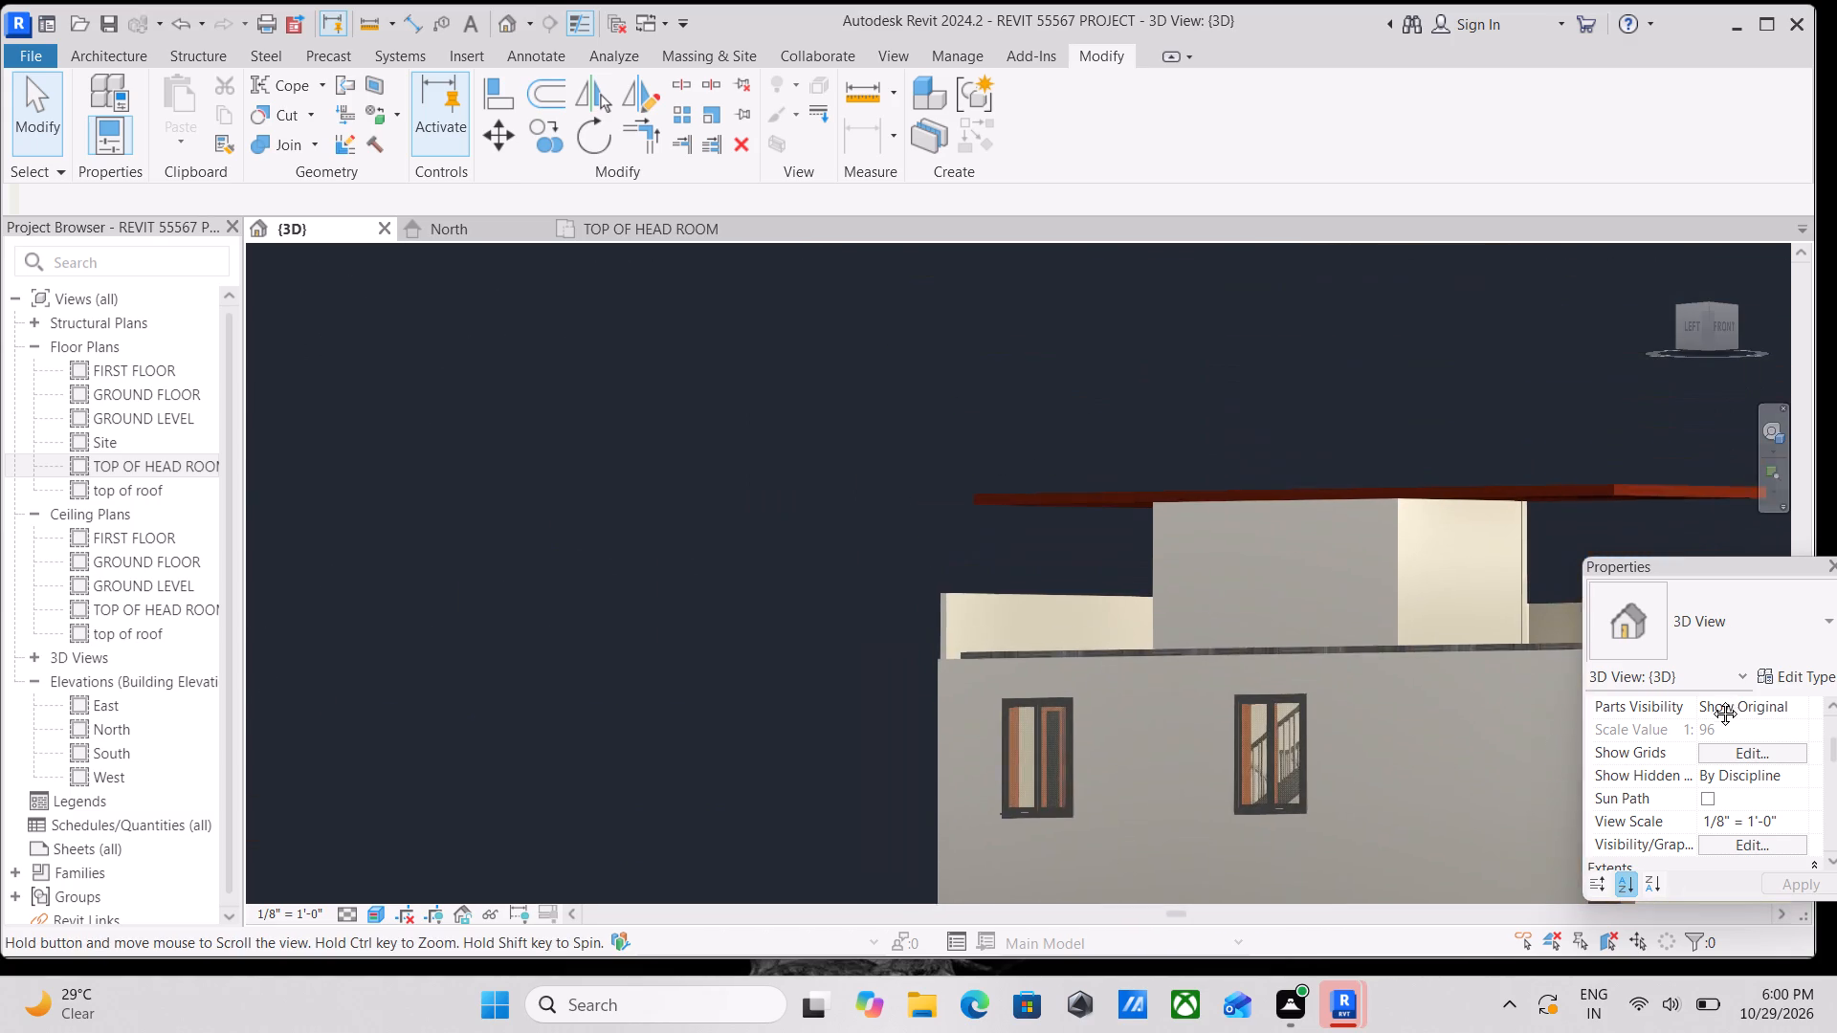
middle_click_drag(1711, 699, 1694, 697)
middle_click_drag(1444, 588, 1342, 617)
middle_click_drag(1417, 575, 1381, 590, "shift")
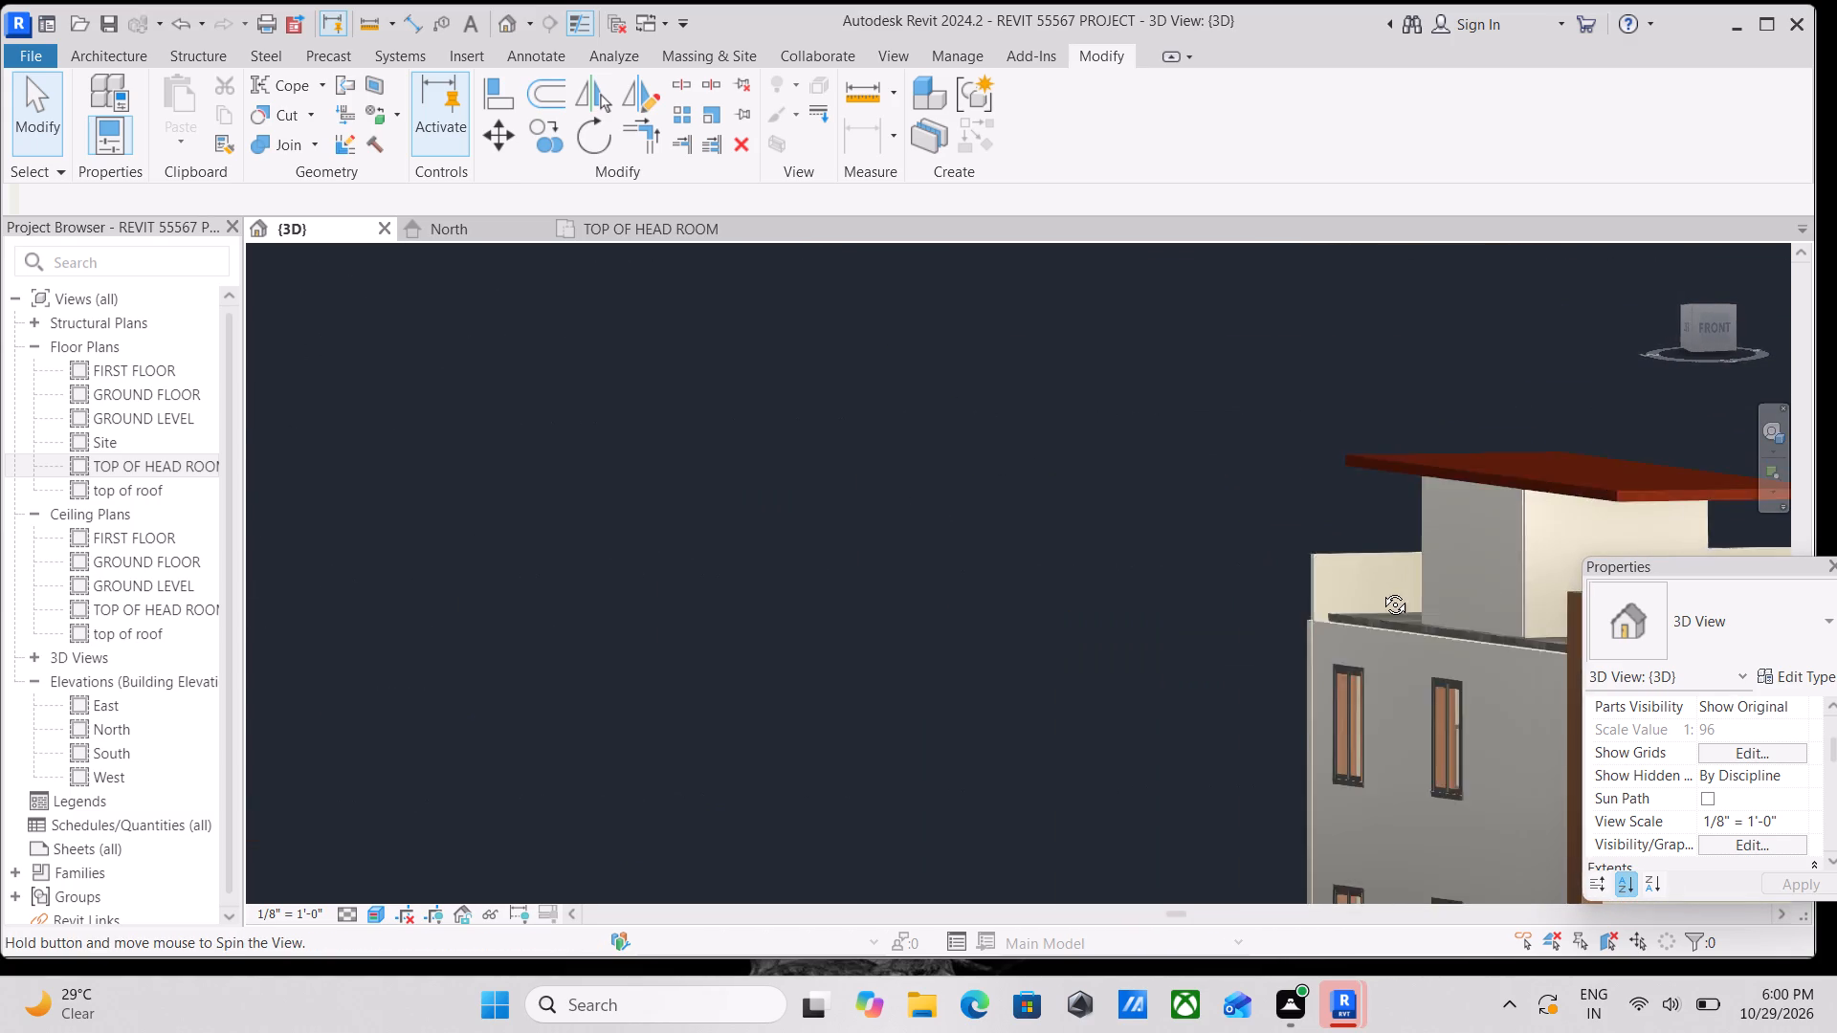
middle_click_drag(1381, 590, 1323, 634, "shift")
scroll(1375, 631, "down", 1)
middle_click_drag(1375, 631, 1122, 504)
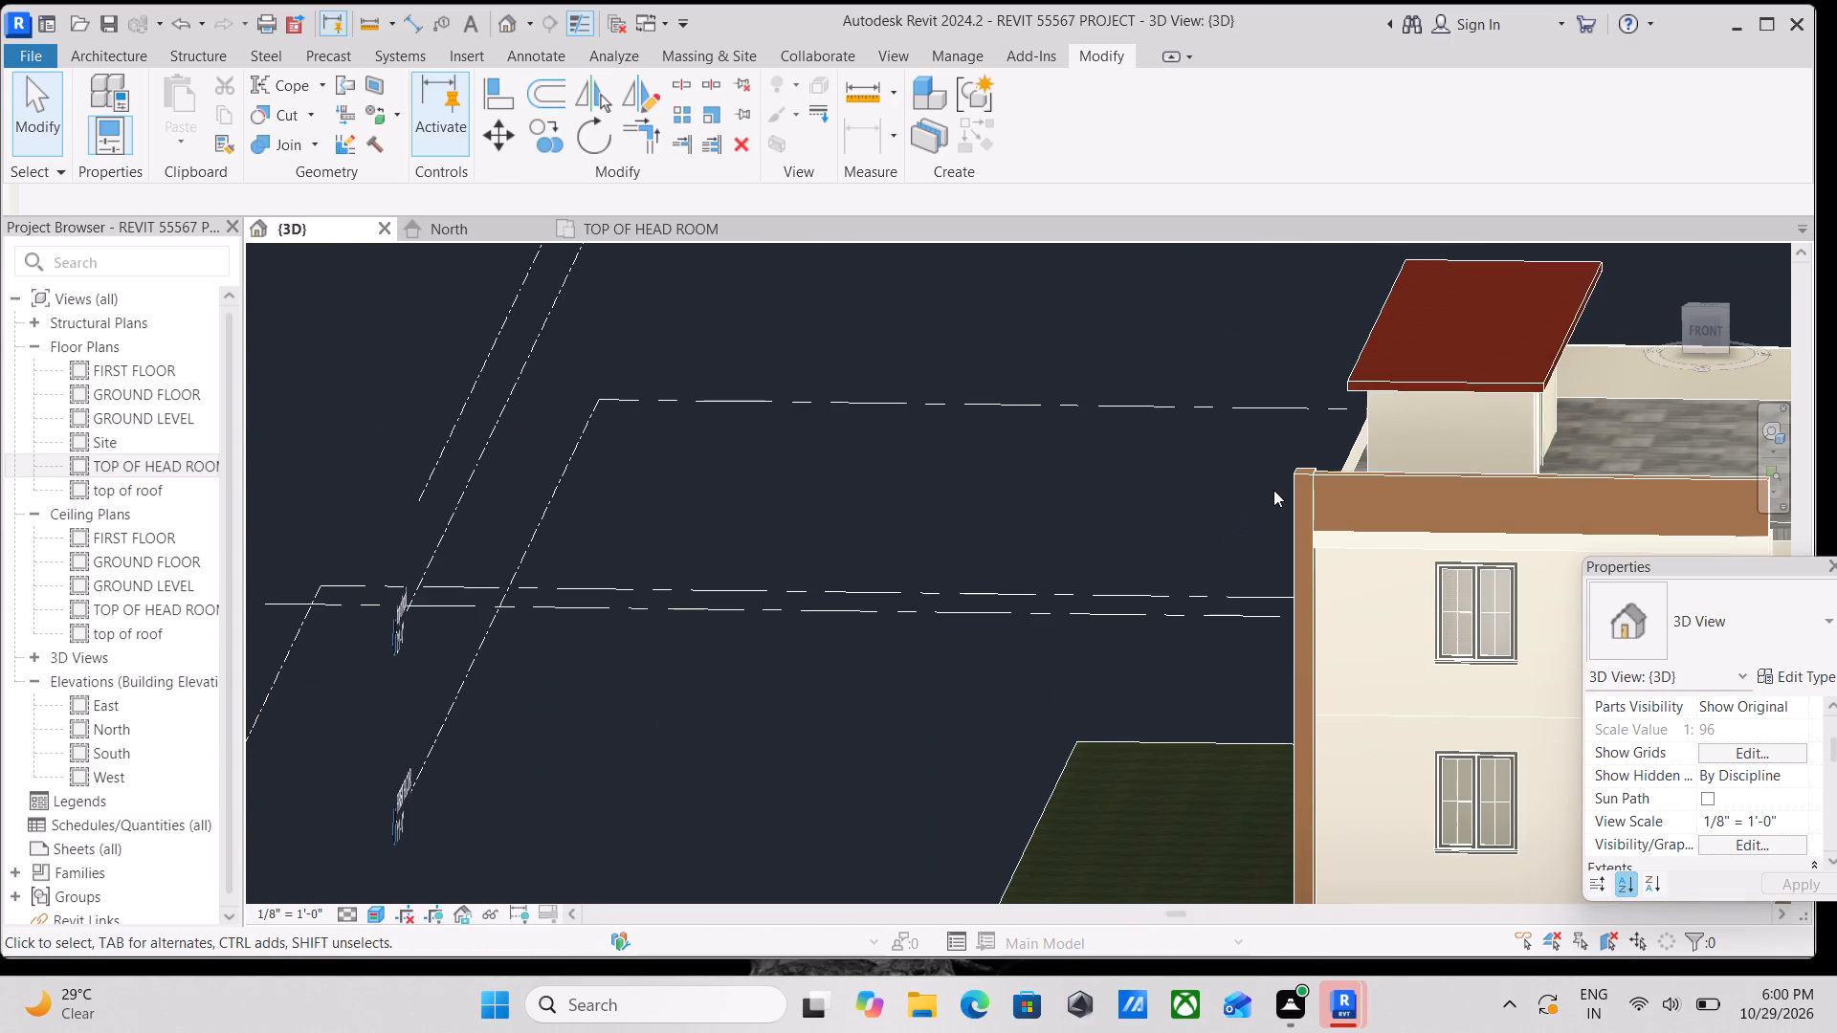
middle_click_drag(1289, 488, 1209, 465, "shift")
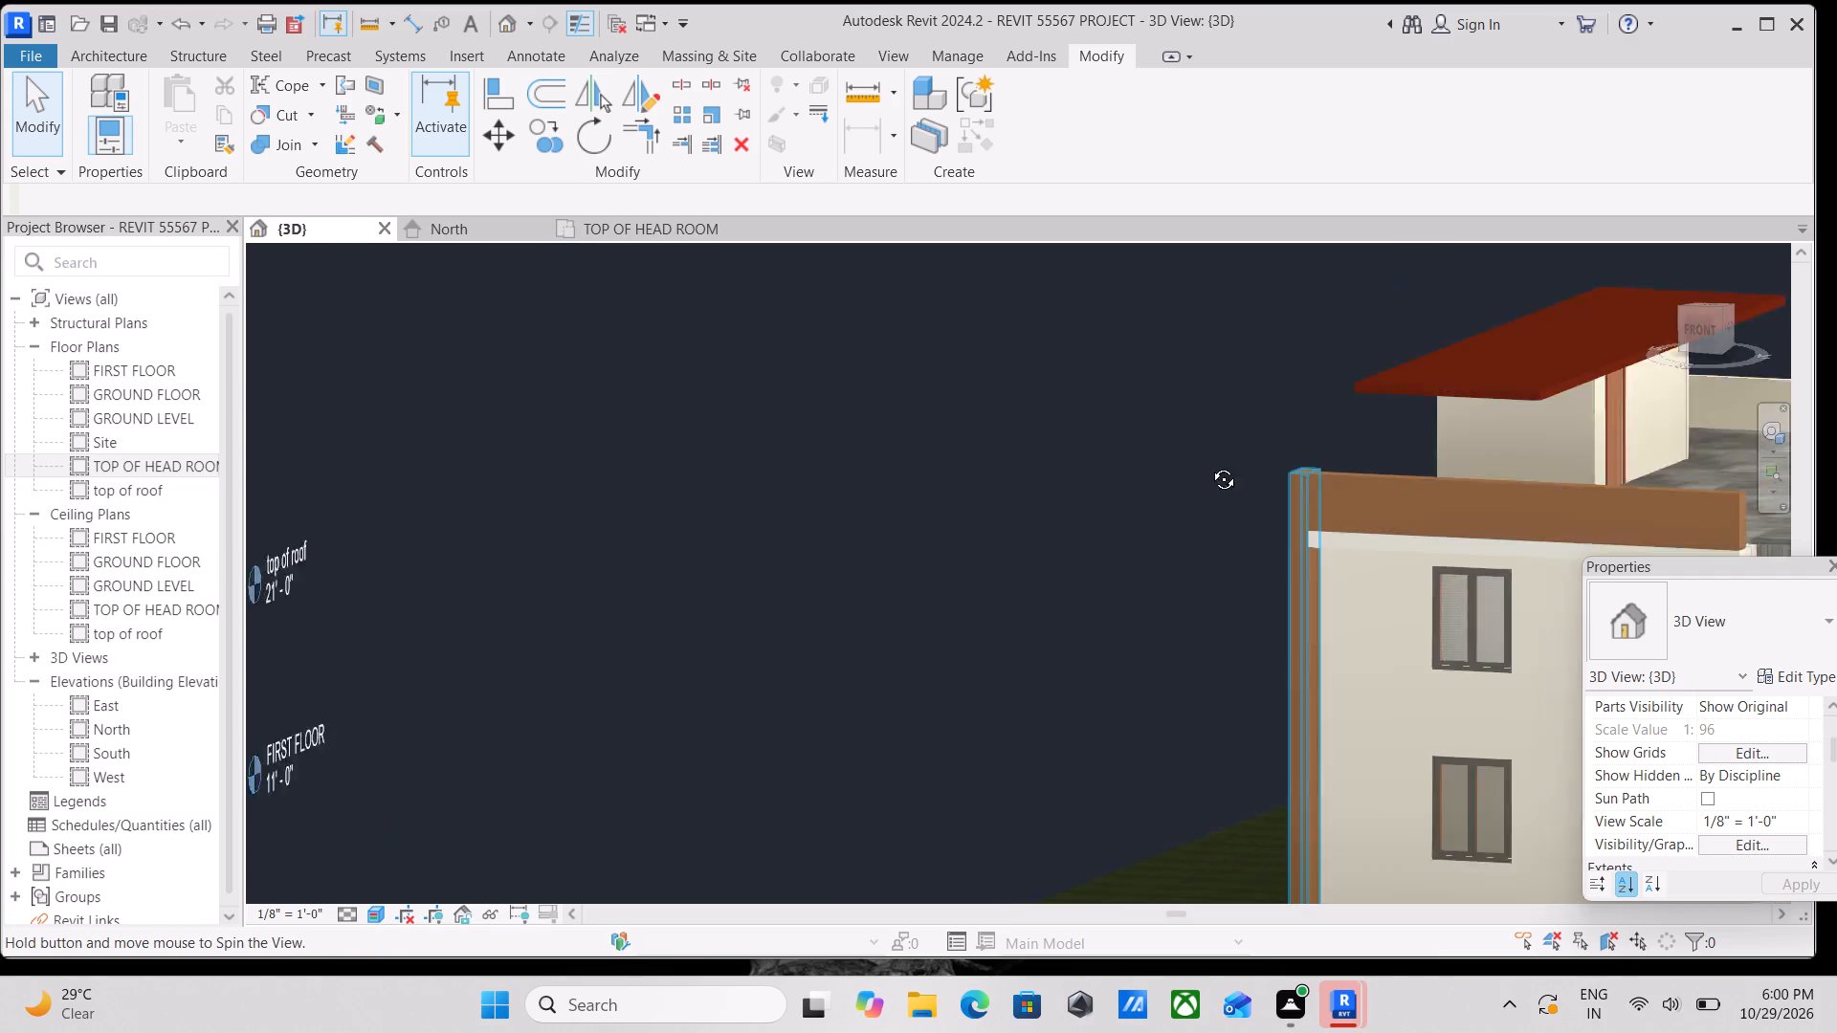
Select the brown corner column and stretch its top face upward past the roof-edge band to about the red head-room roof.
middle_click_drag(1209, 465, 1440, 532, "shift")
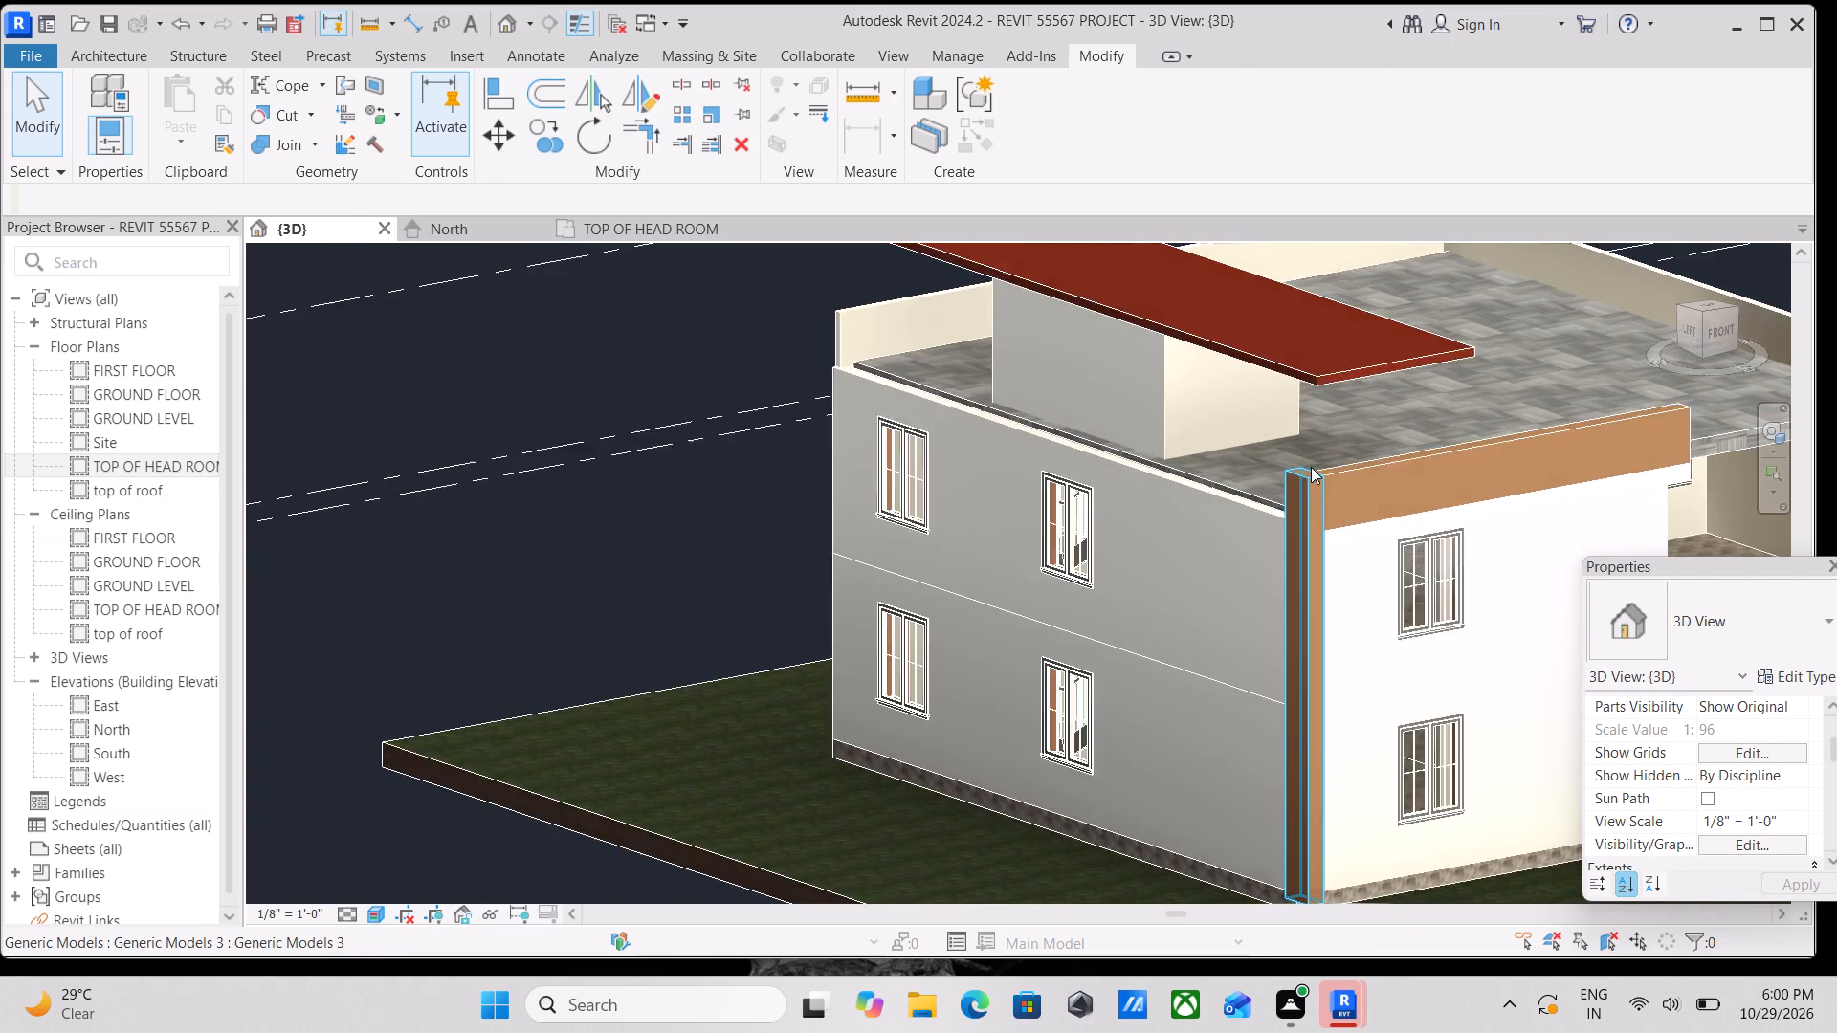
scroll(1311, 467, "up", 1)
left_click(1310, 486)
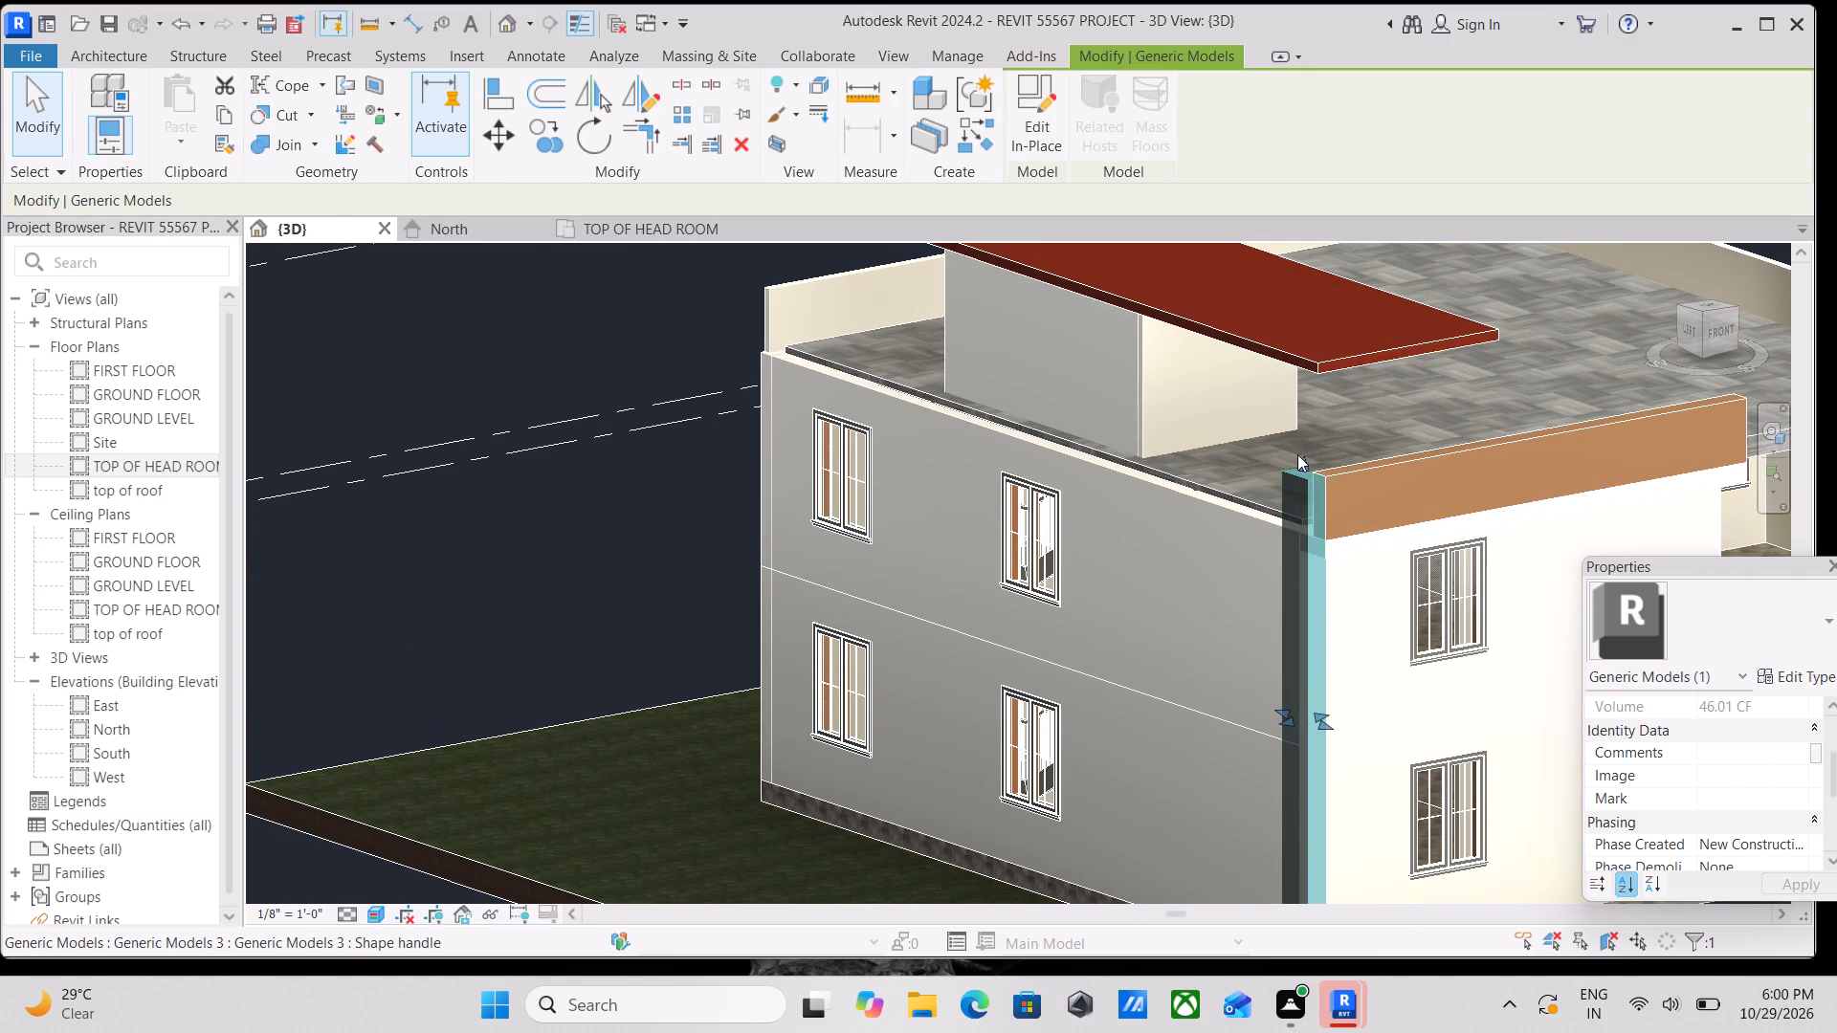
left_click_drag(1297, 454, 1302, 364)
key("Escape")
scroll(1380, 398, "down", 1)
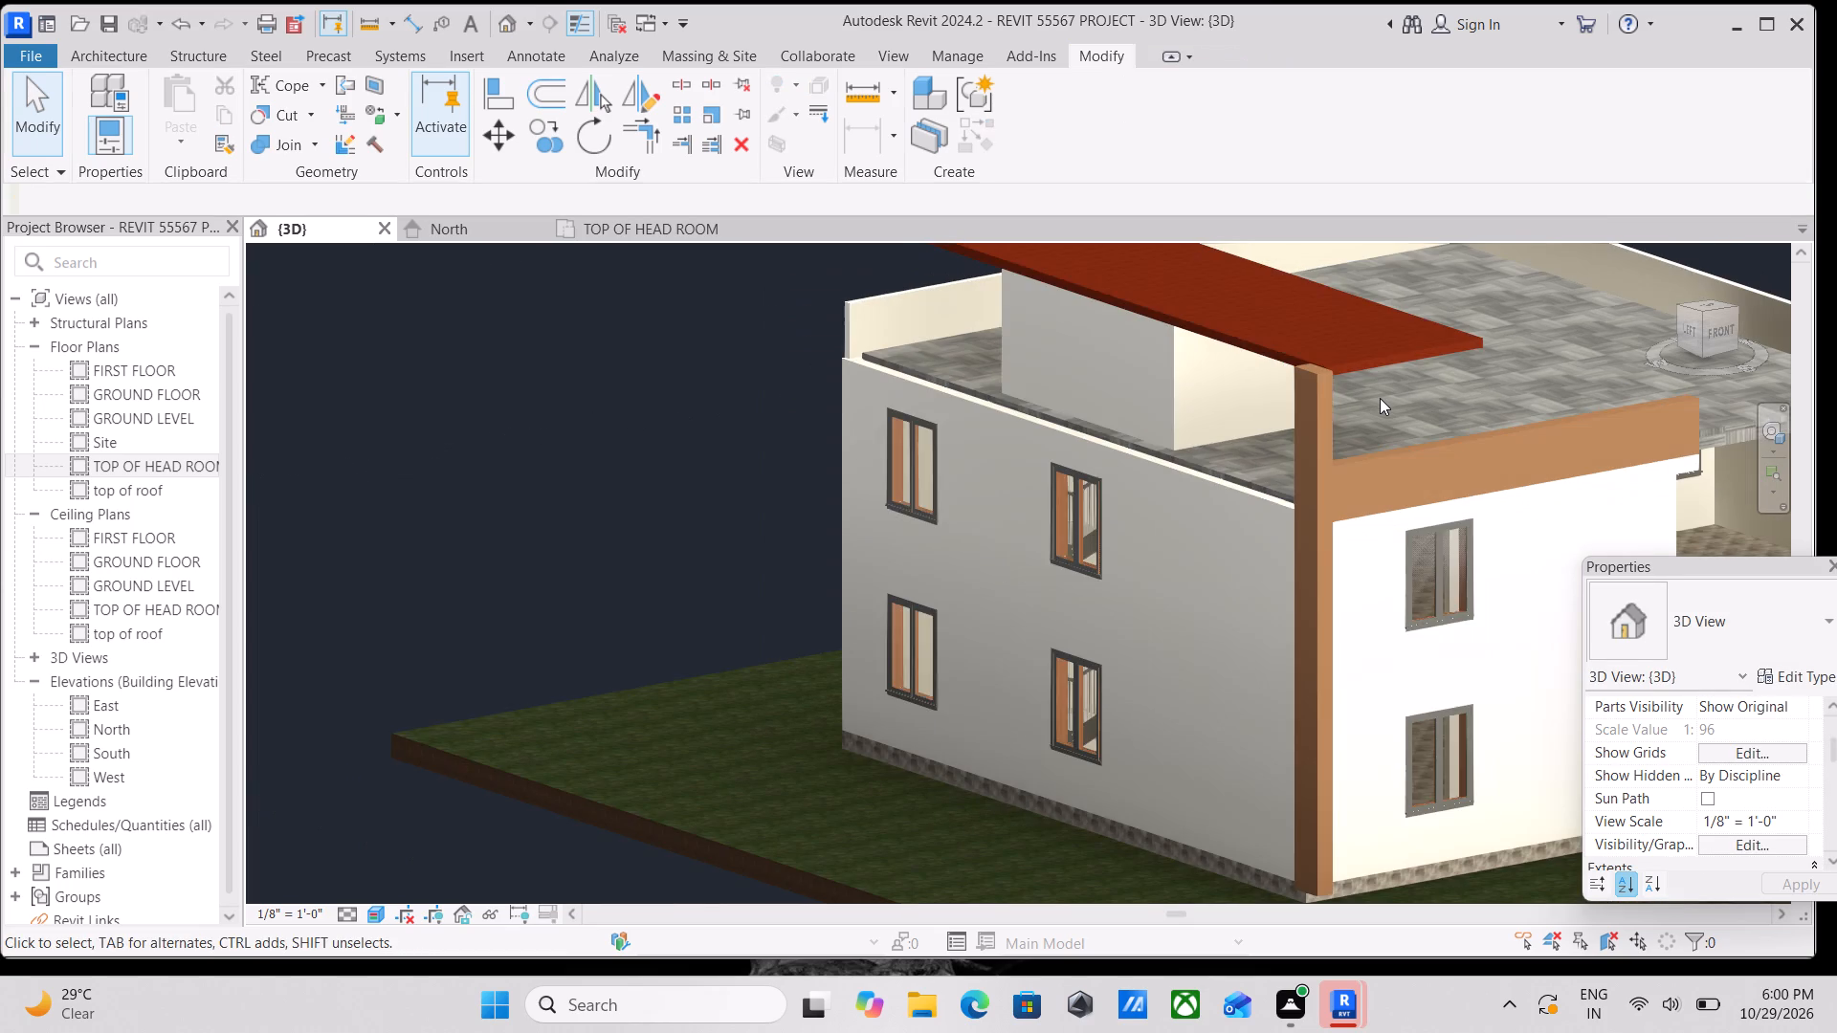
Examine the raised corner column, its junction with the roof-edge band, and the adjacent front wall from several angles.
middle_click_drag(1380, 398, 1168, 461, "shift")
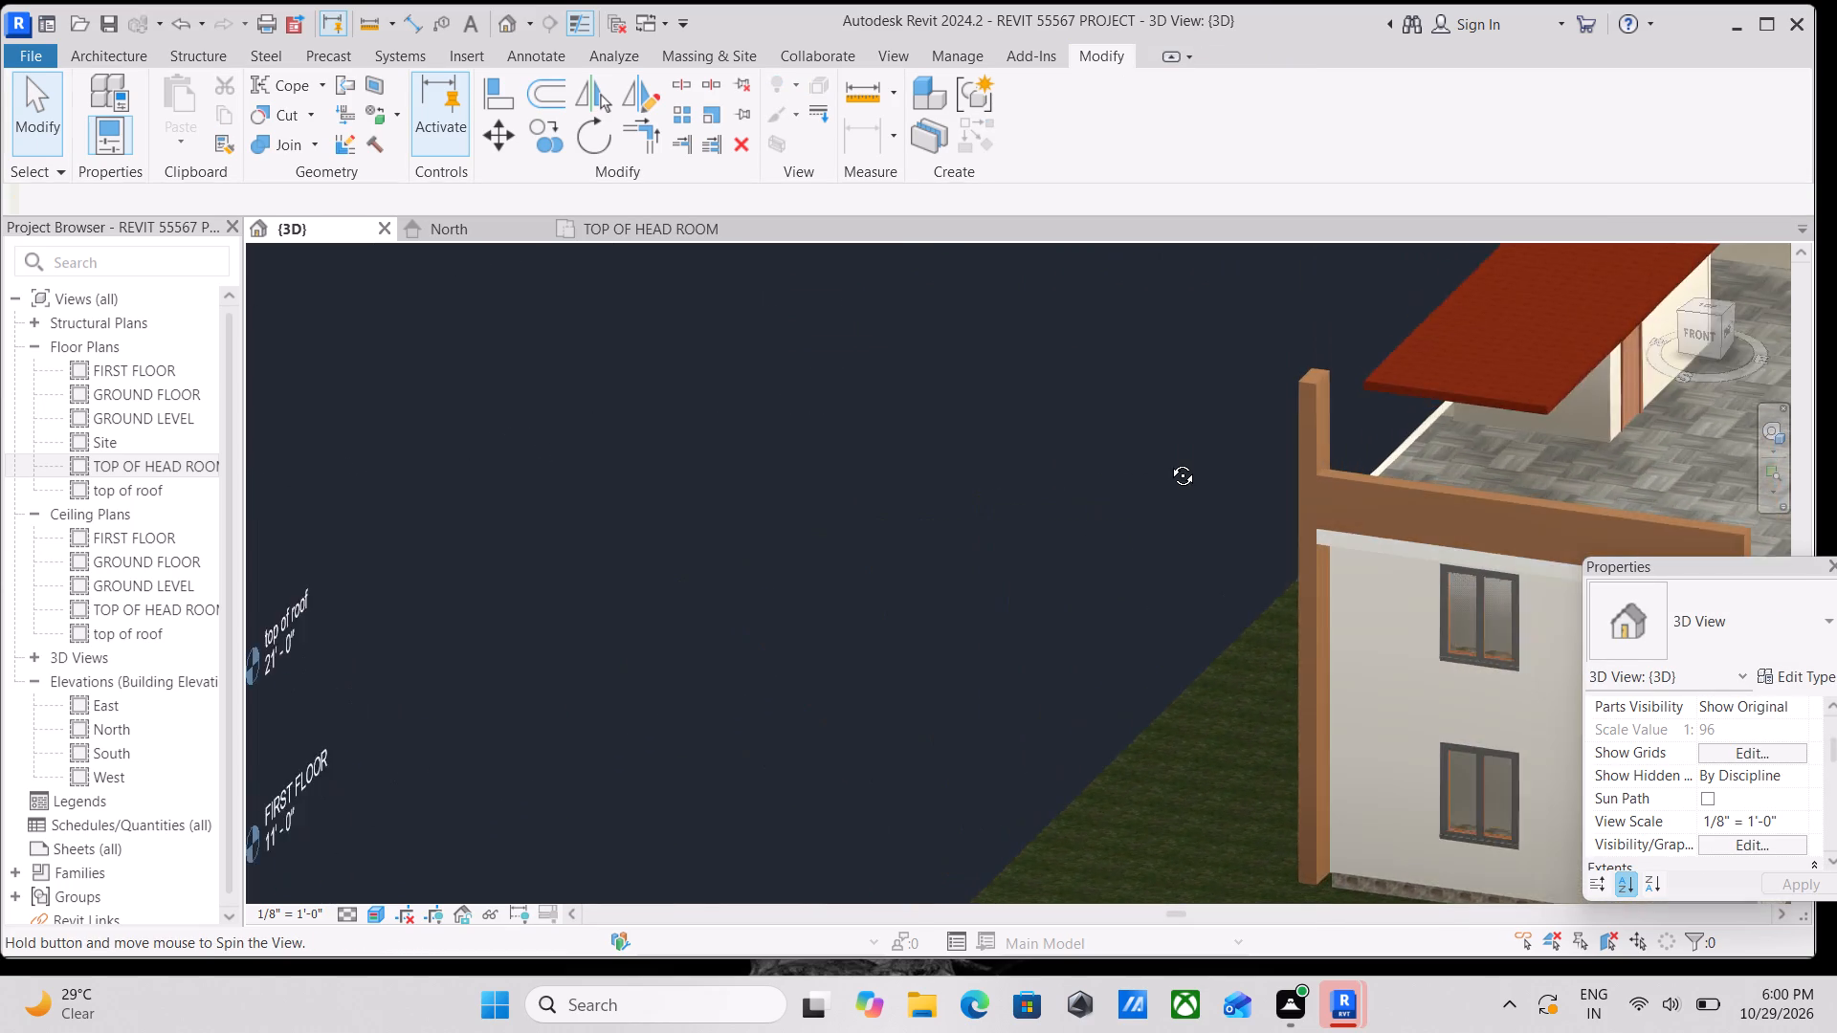
middle_click_drag(1168, 461, 984, 495, "shift")
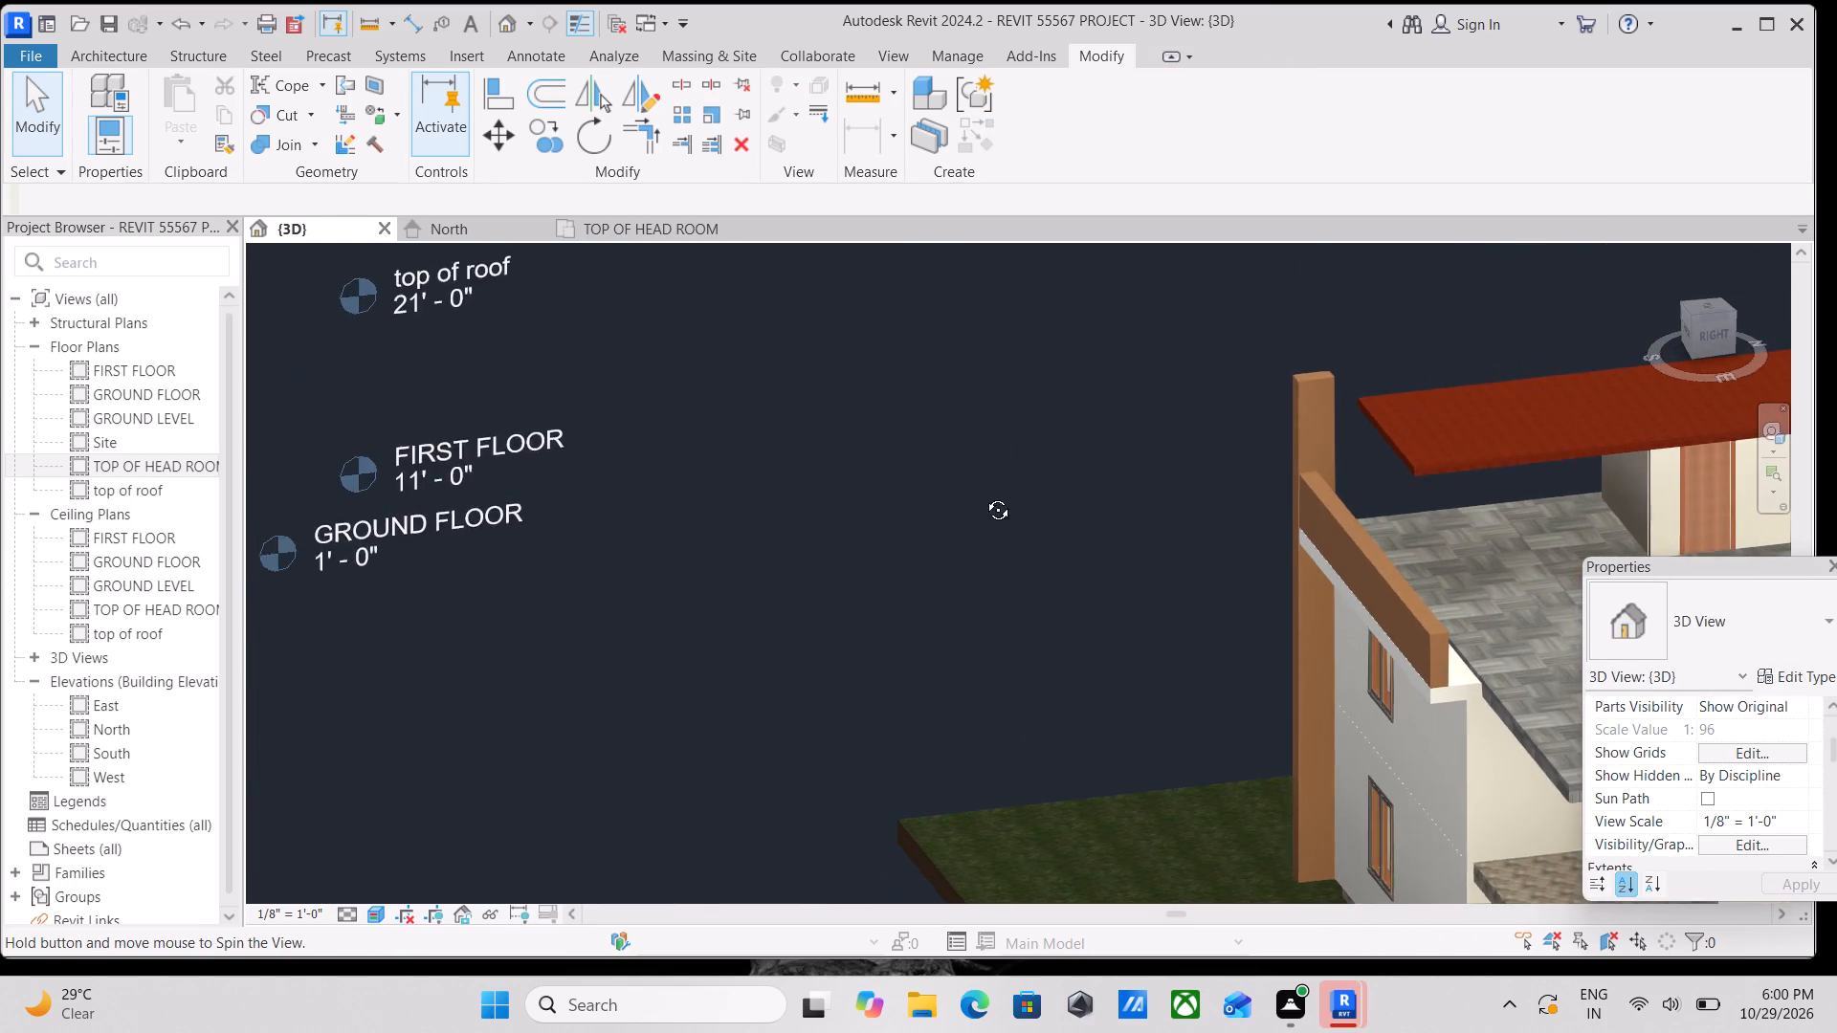
middle_click_drag(984, 495, 1001, 501, "shift")
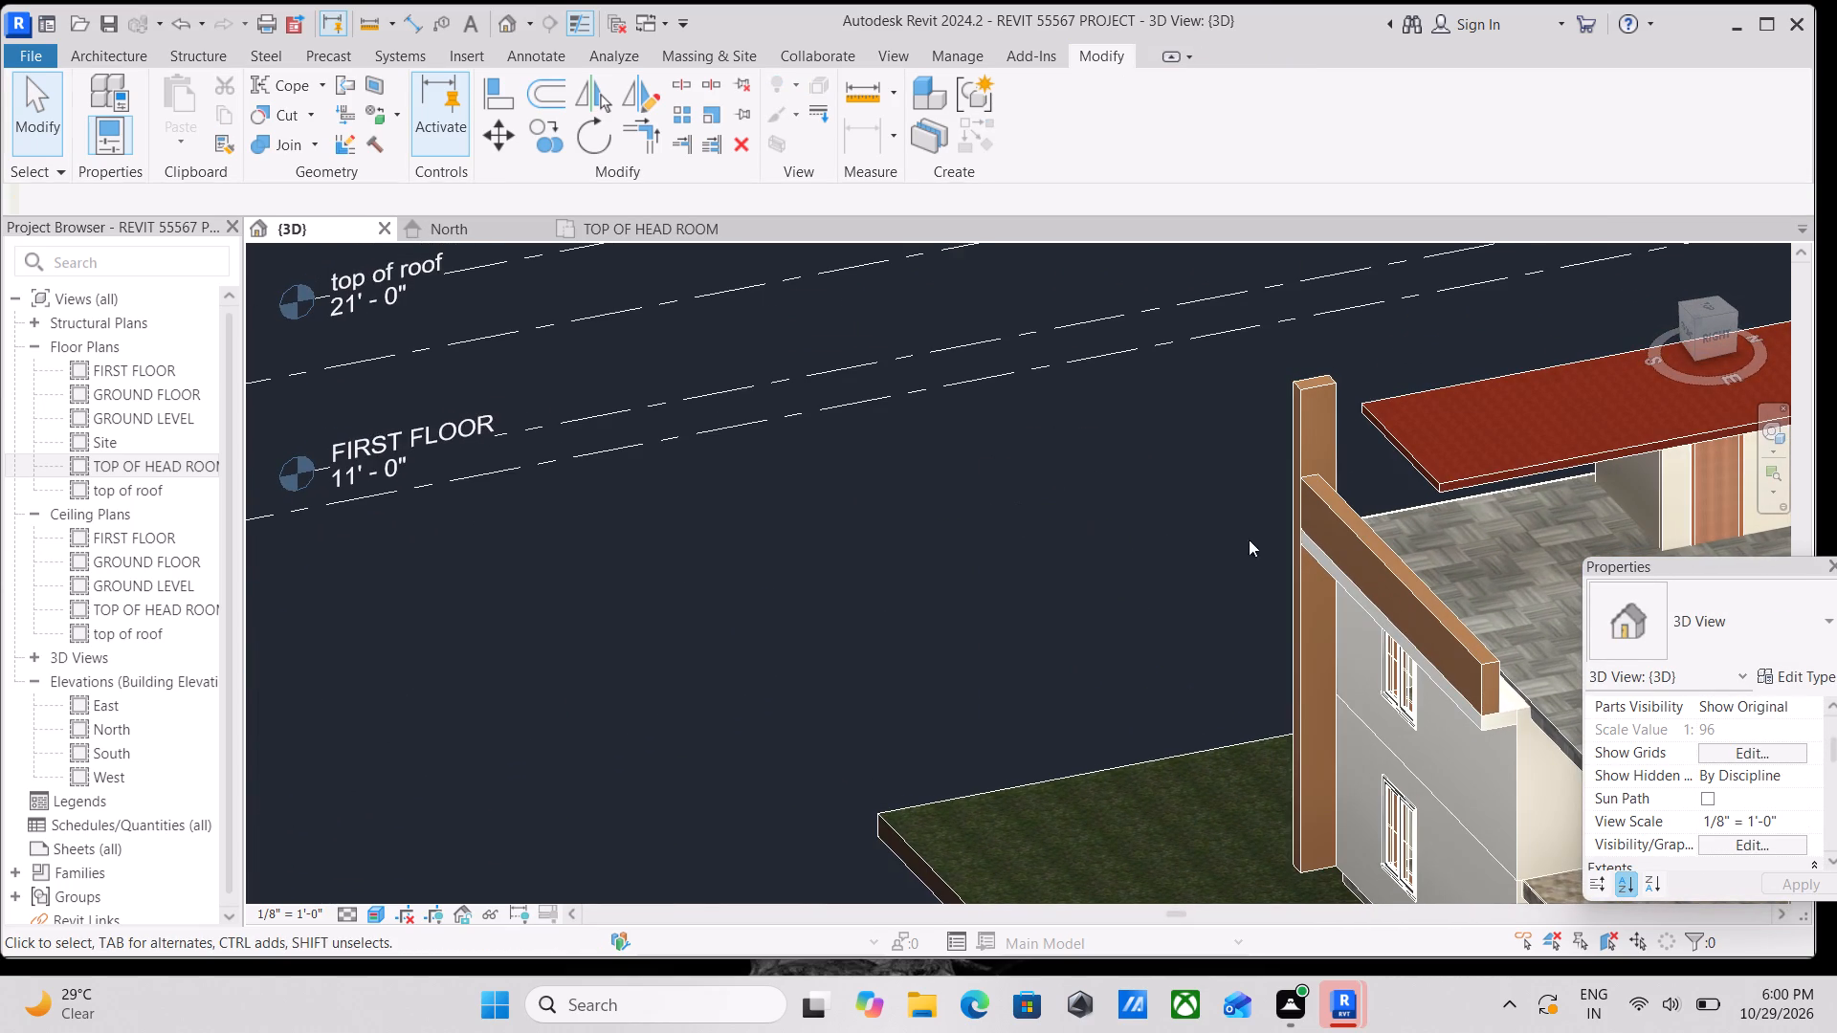
left_click(1484, 473)
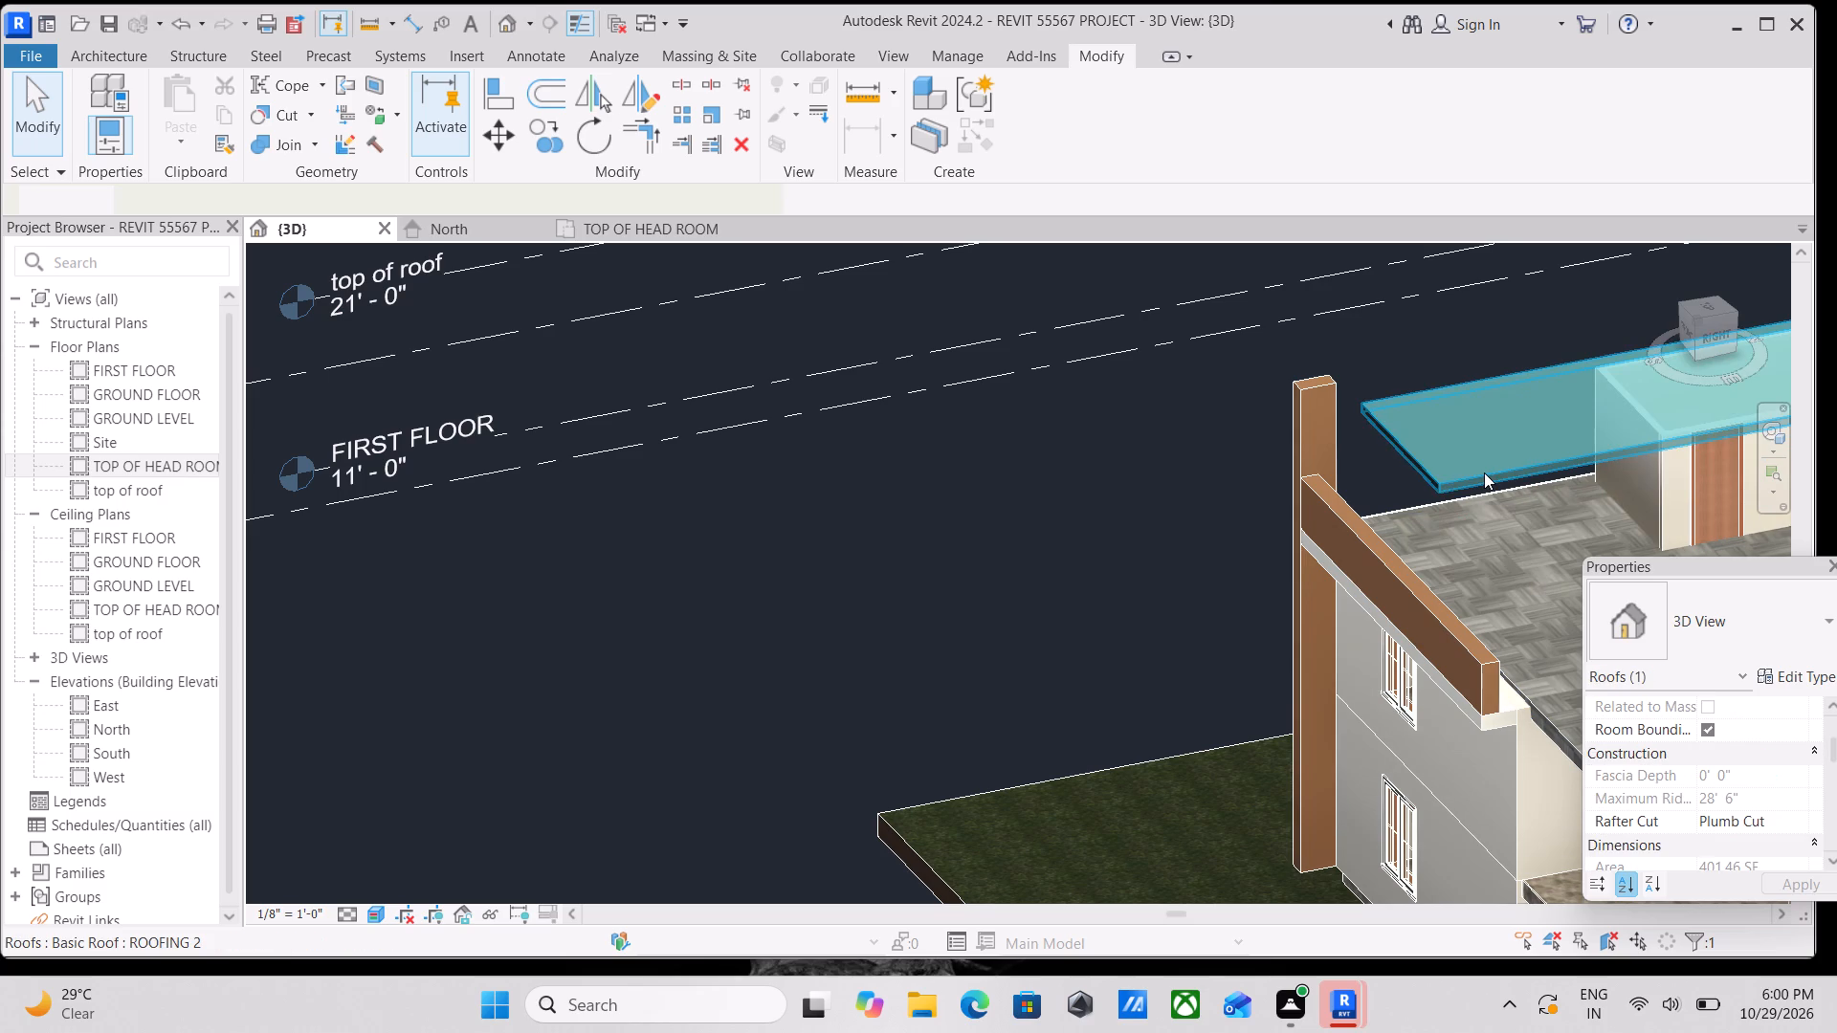
key("Escape")
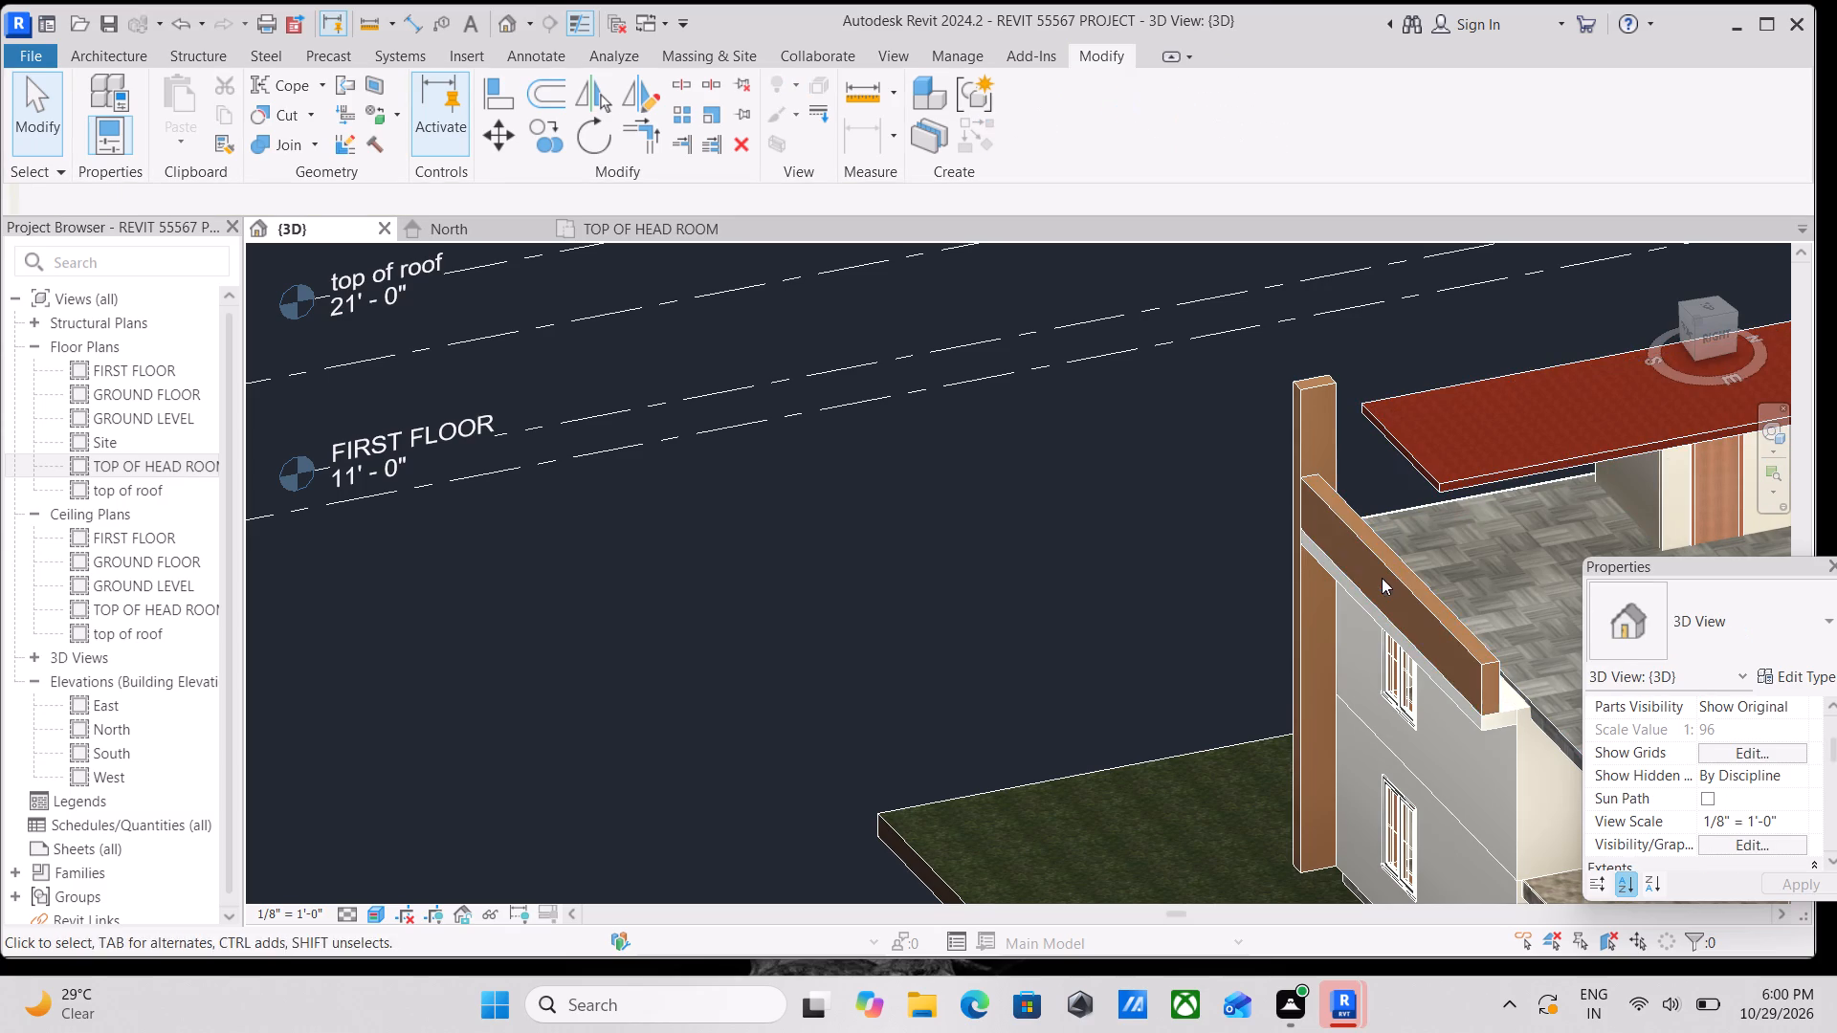
middle_click_drag(1382, 572, 1428, 384, "shift")
scroll(1426, 380, "down", 1, "shift")
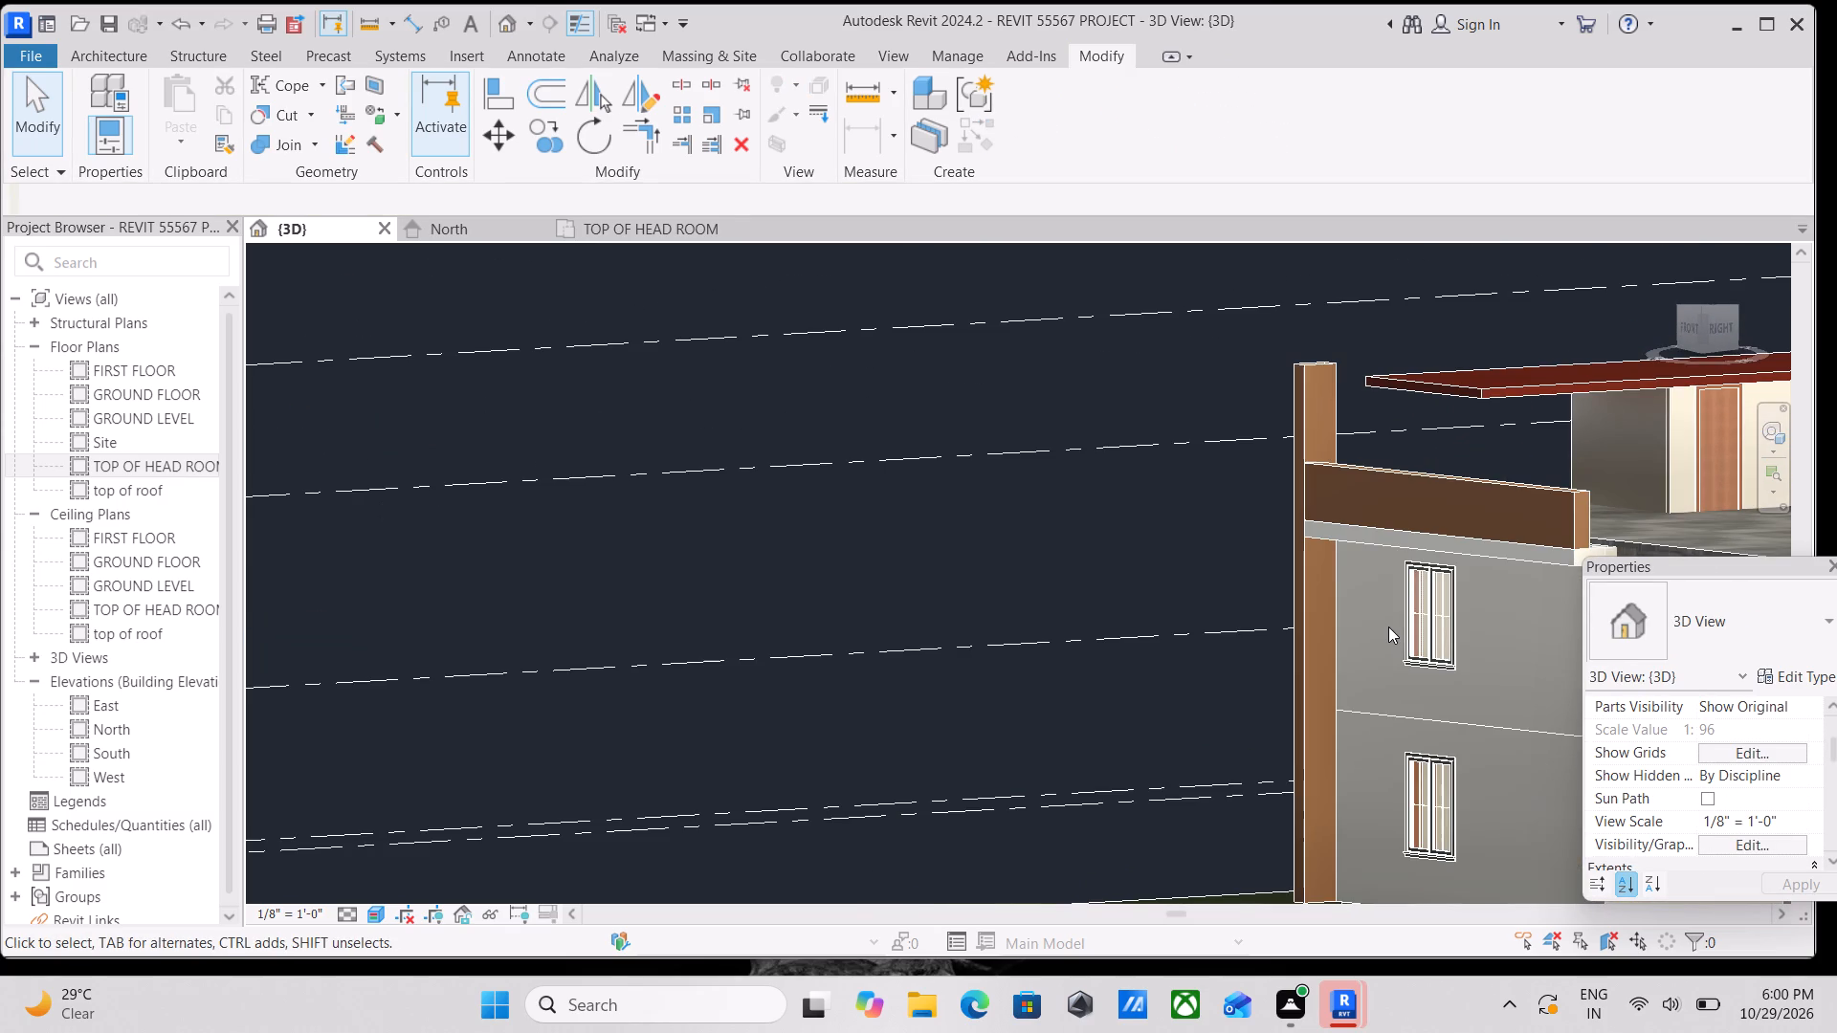
middle_click_drag(1388, 626, 1155, 537)
scroll(1202, 606, "up", 2)
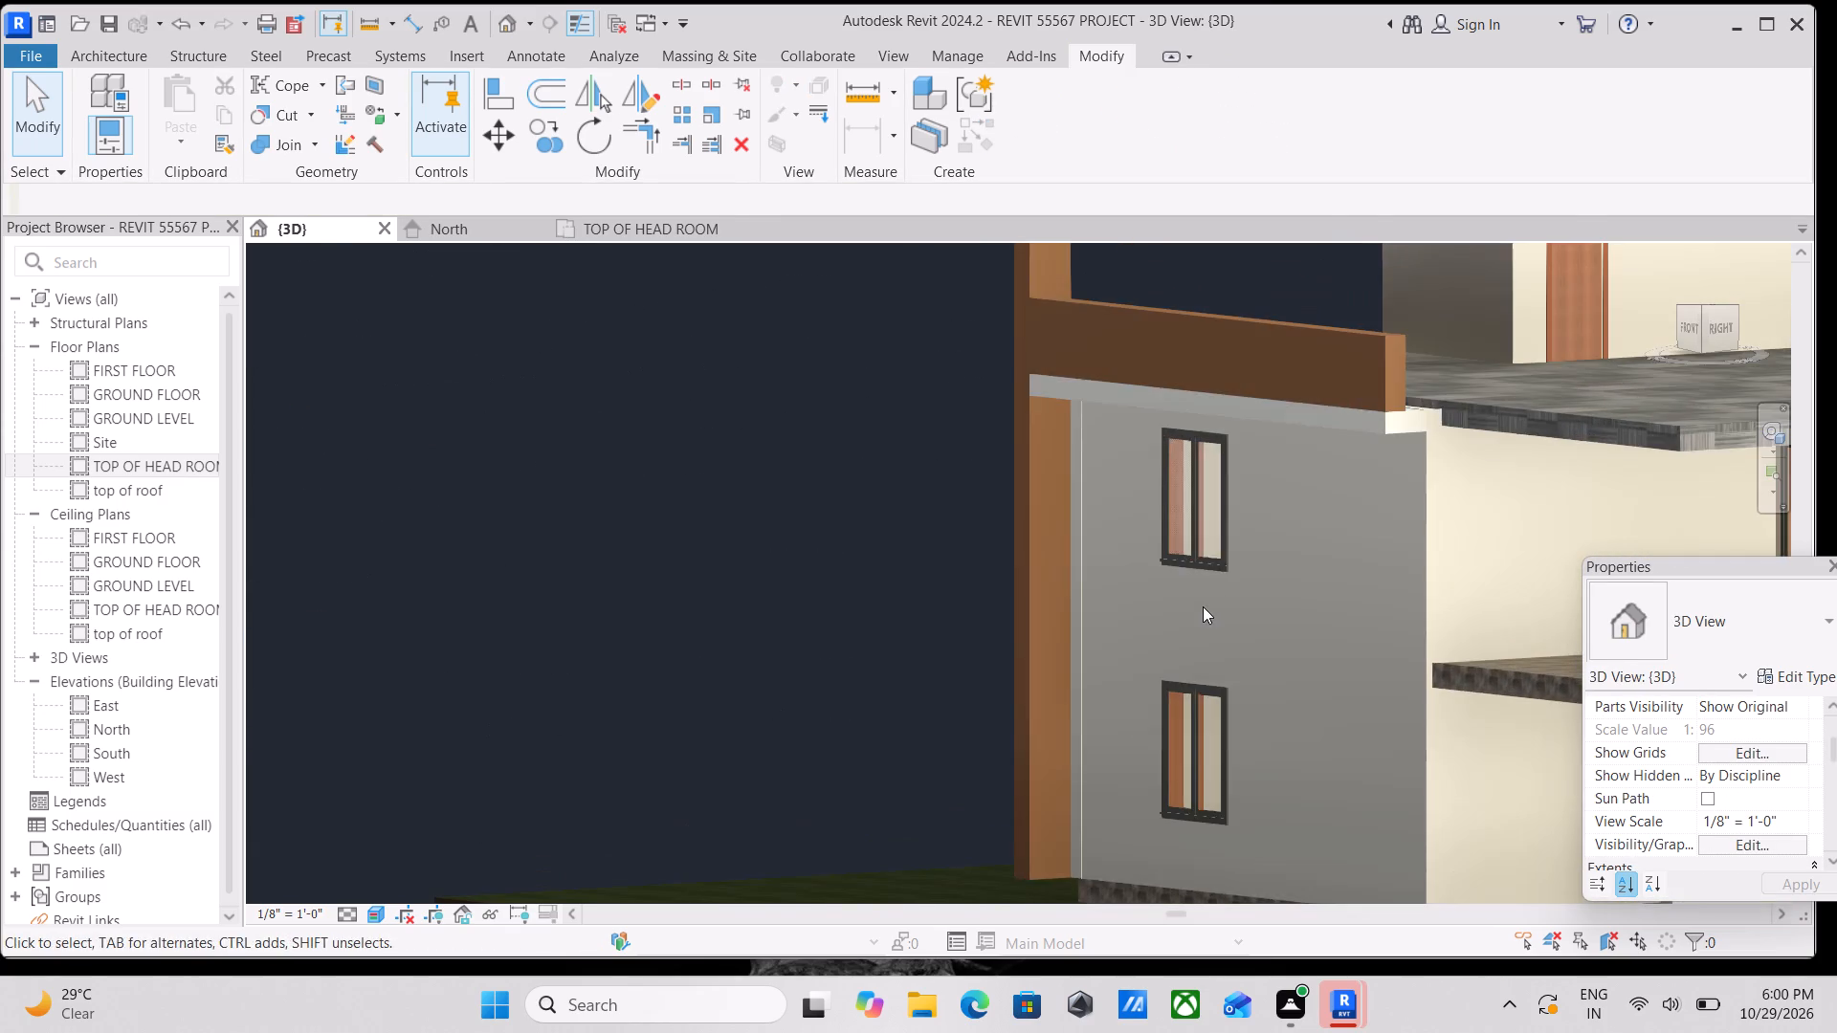
middle_click_drag(1207, 608, 1368, 659, "shift")
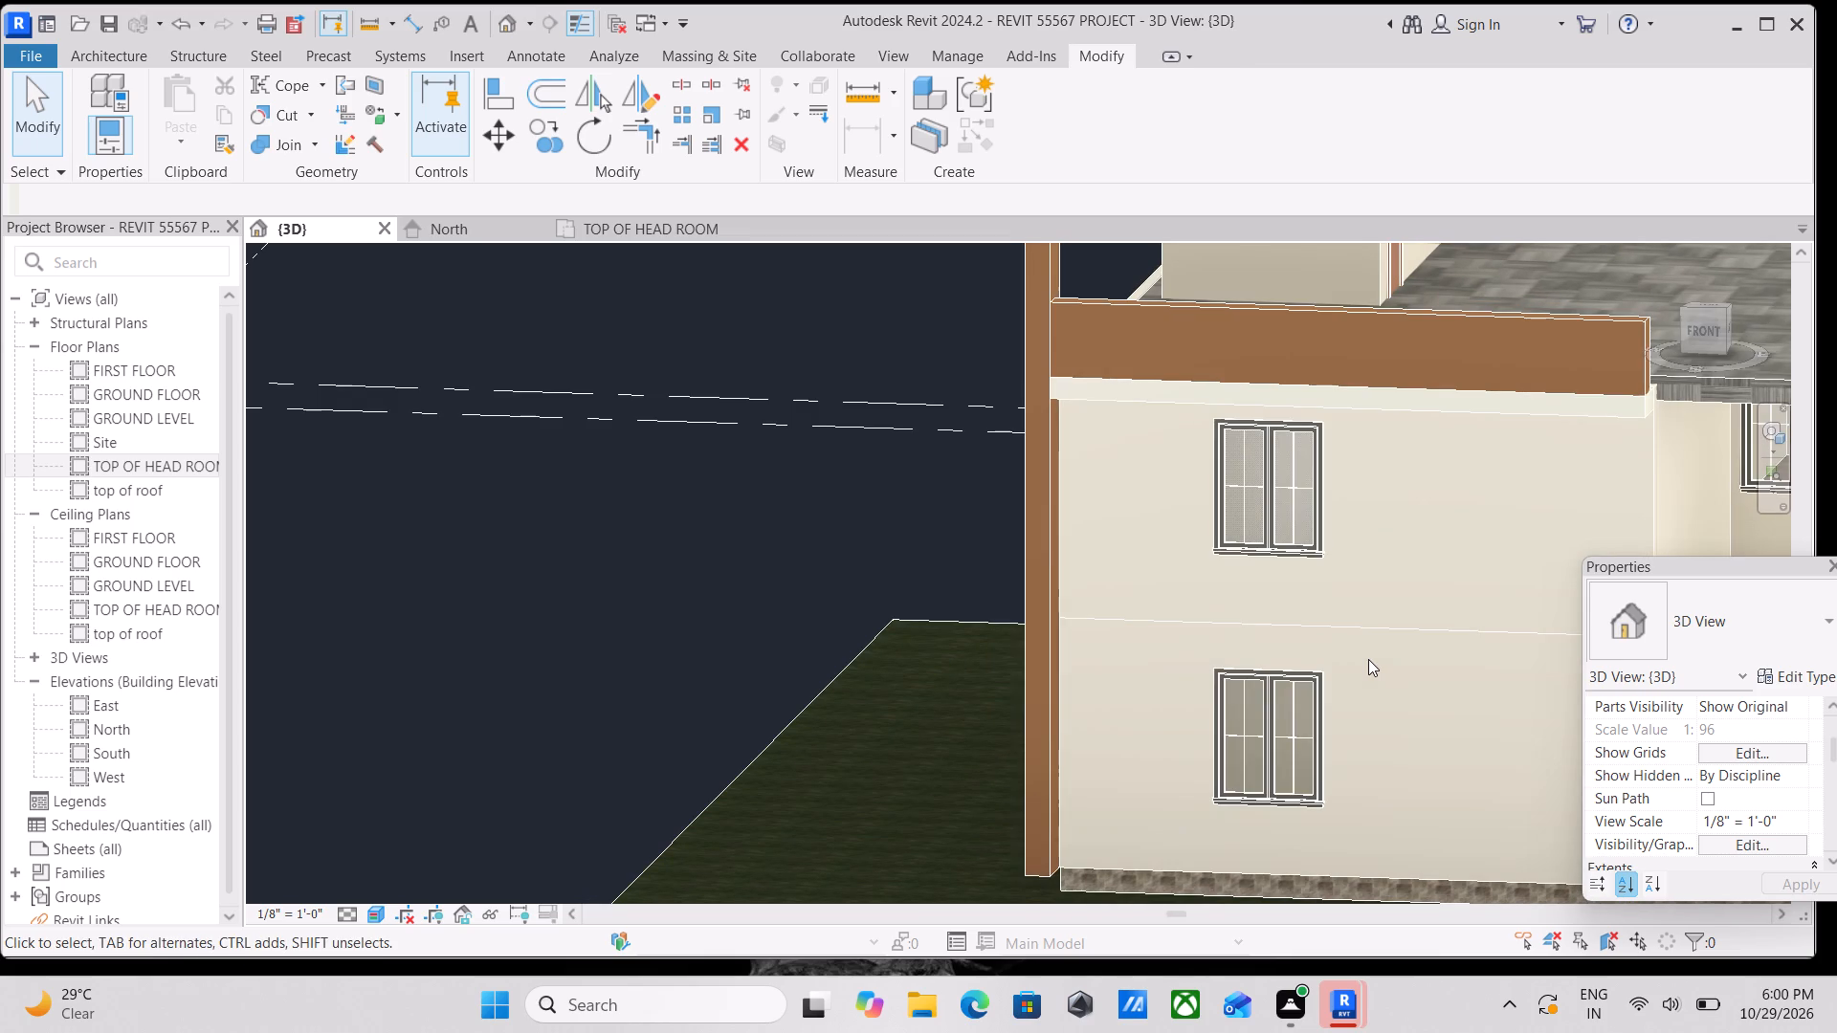
scroll(1303, 640, "up", 4)
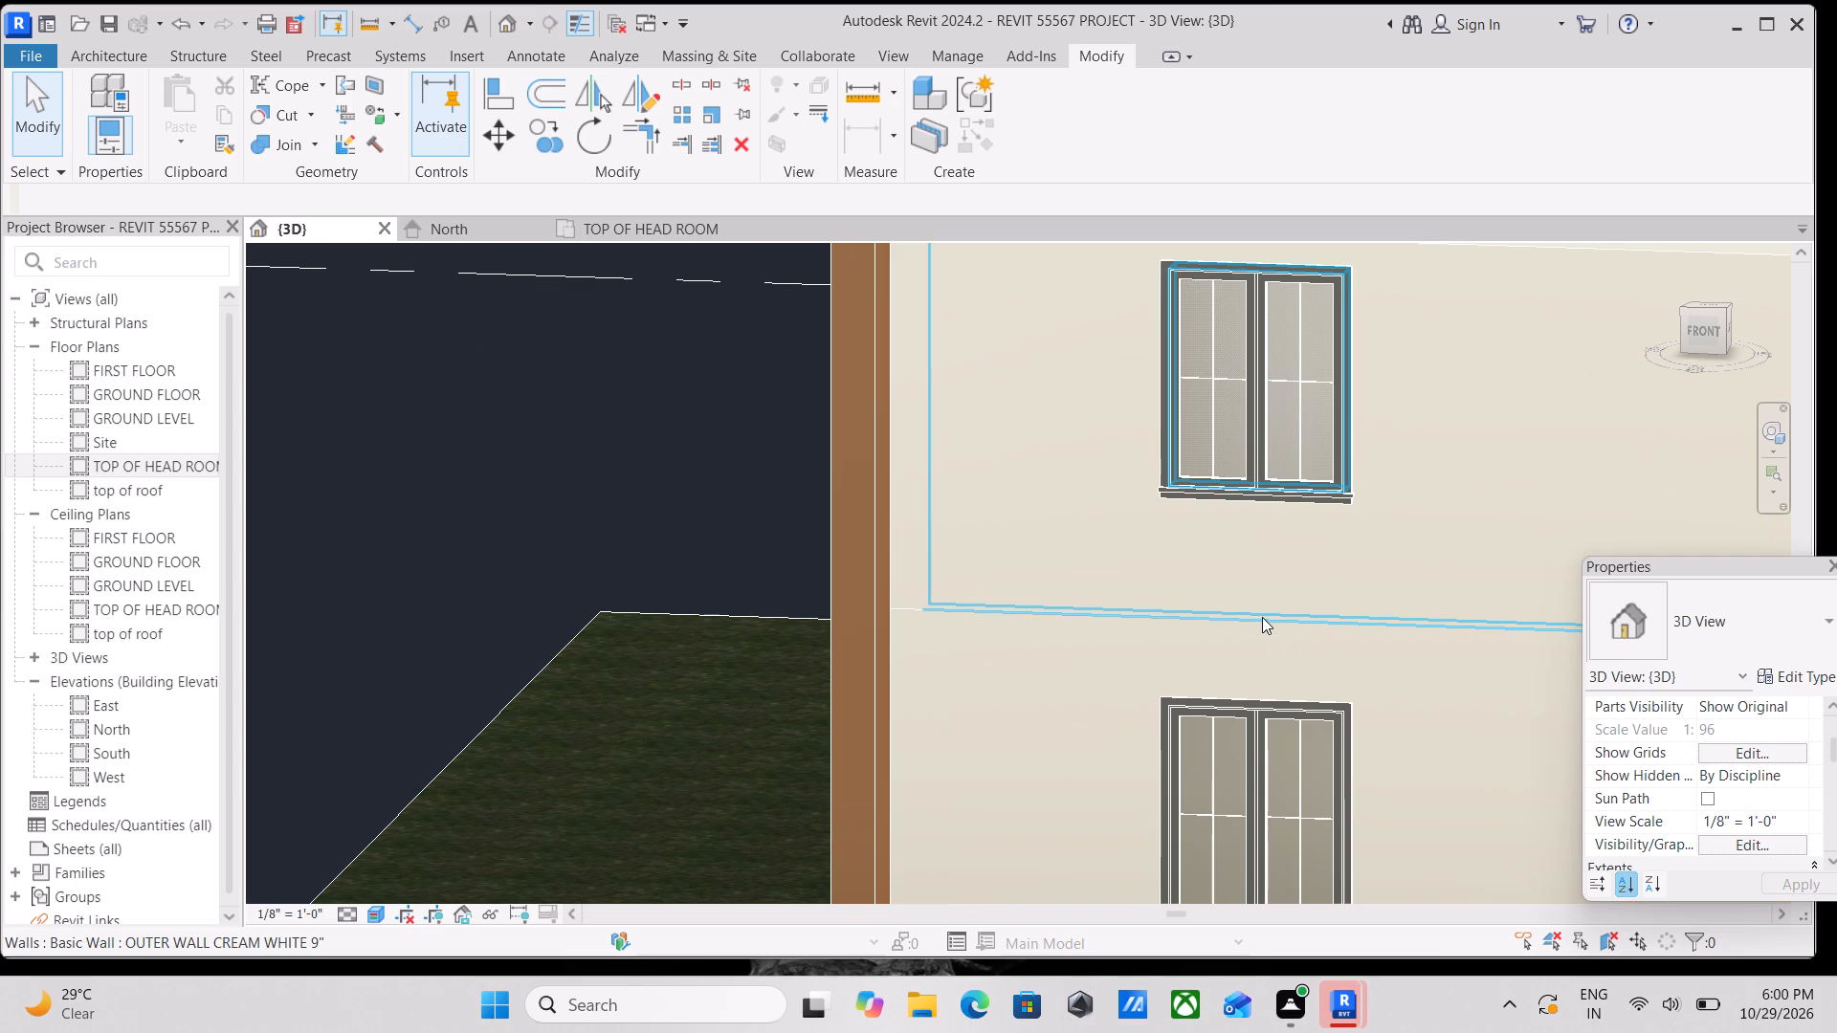
scroll(1003, 417, "down", 2)
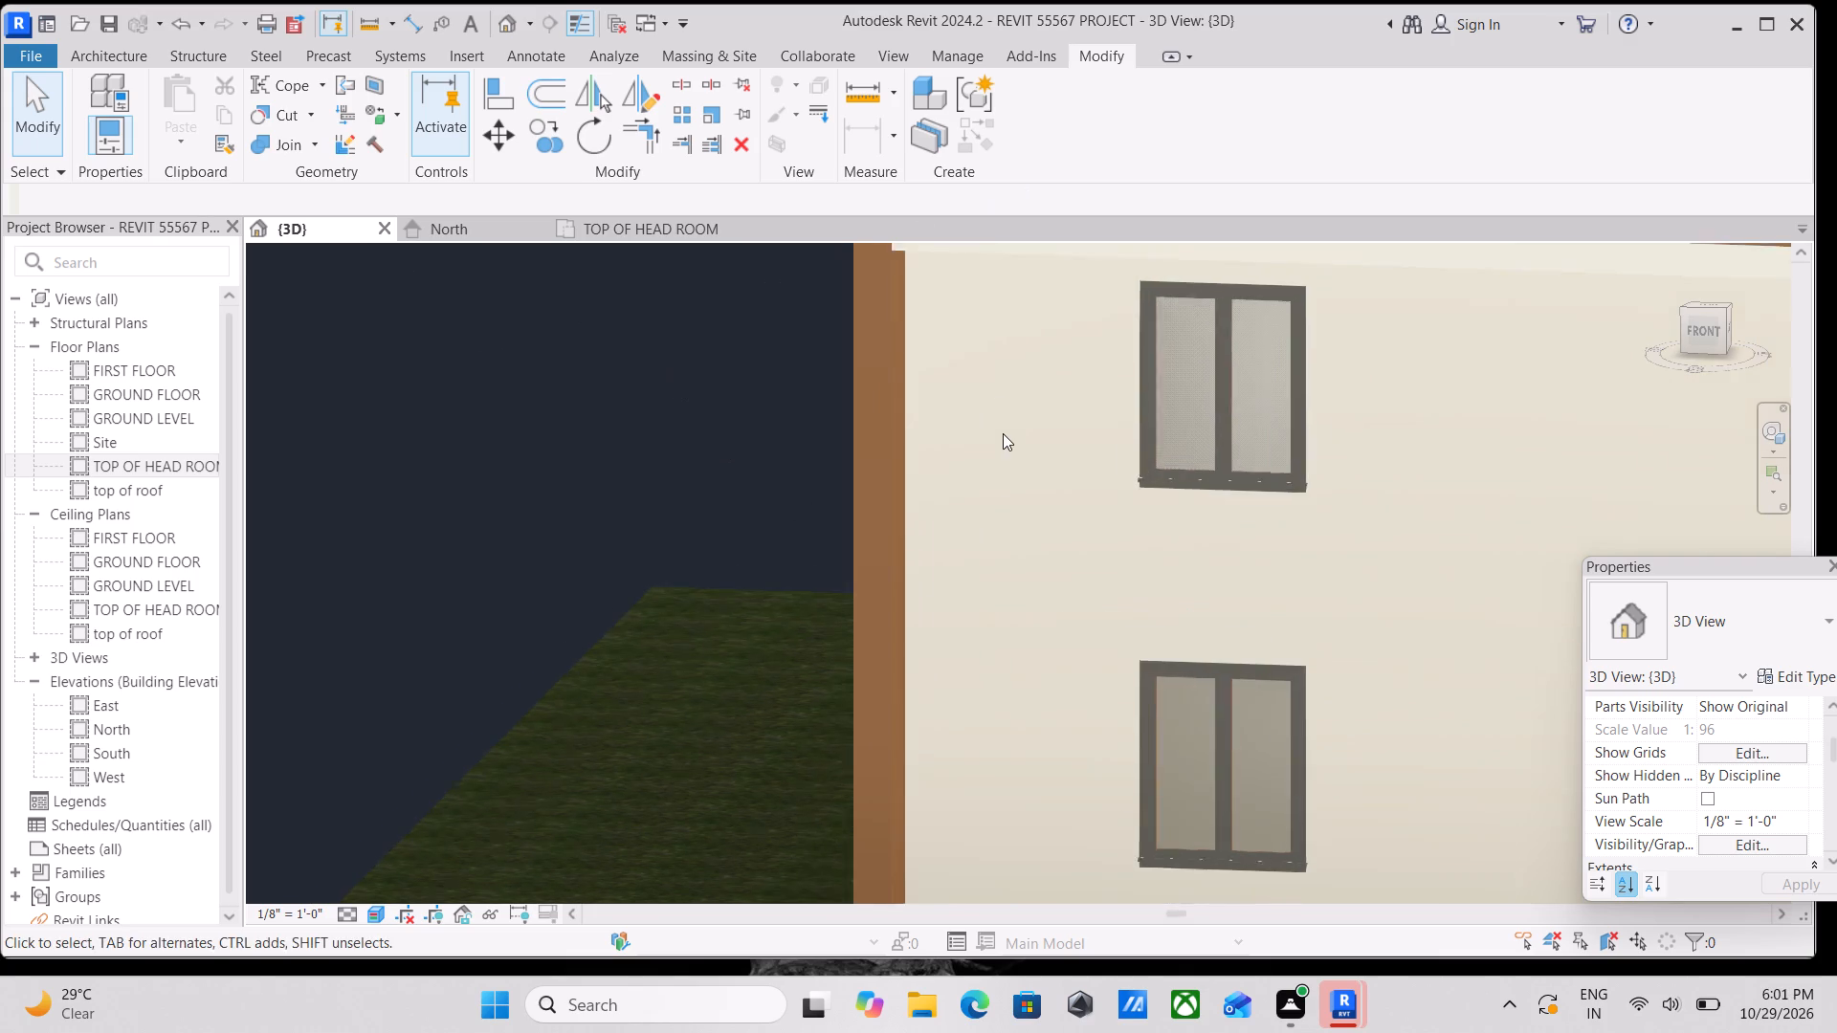
middle_click_drag(993, 433, 954, 487)
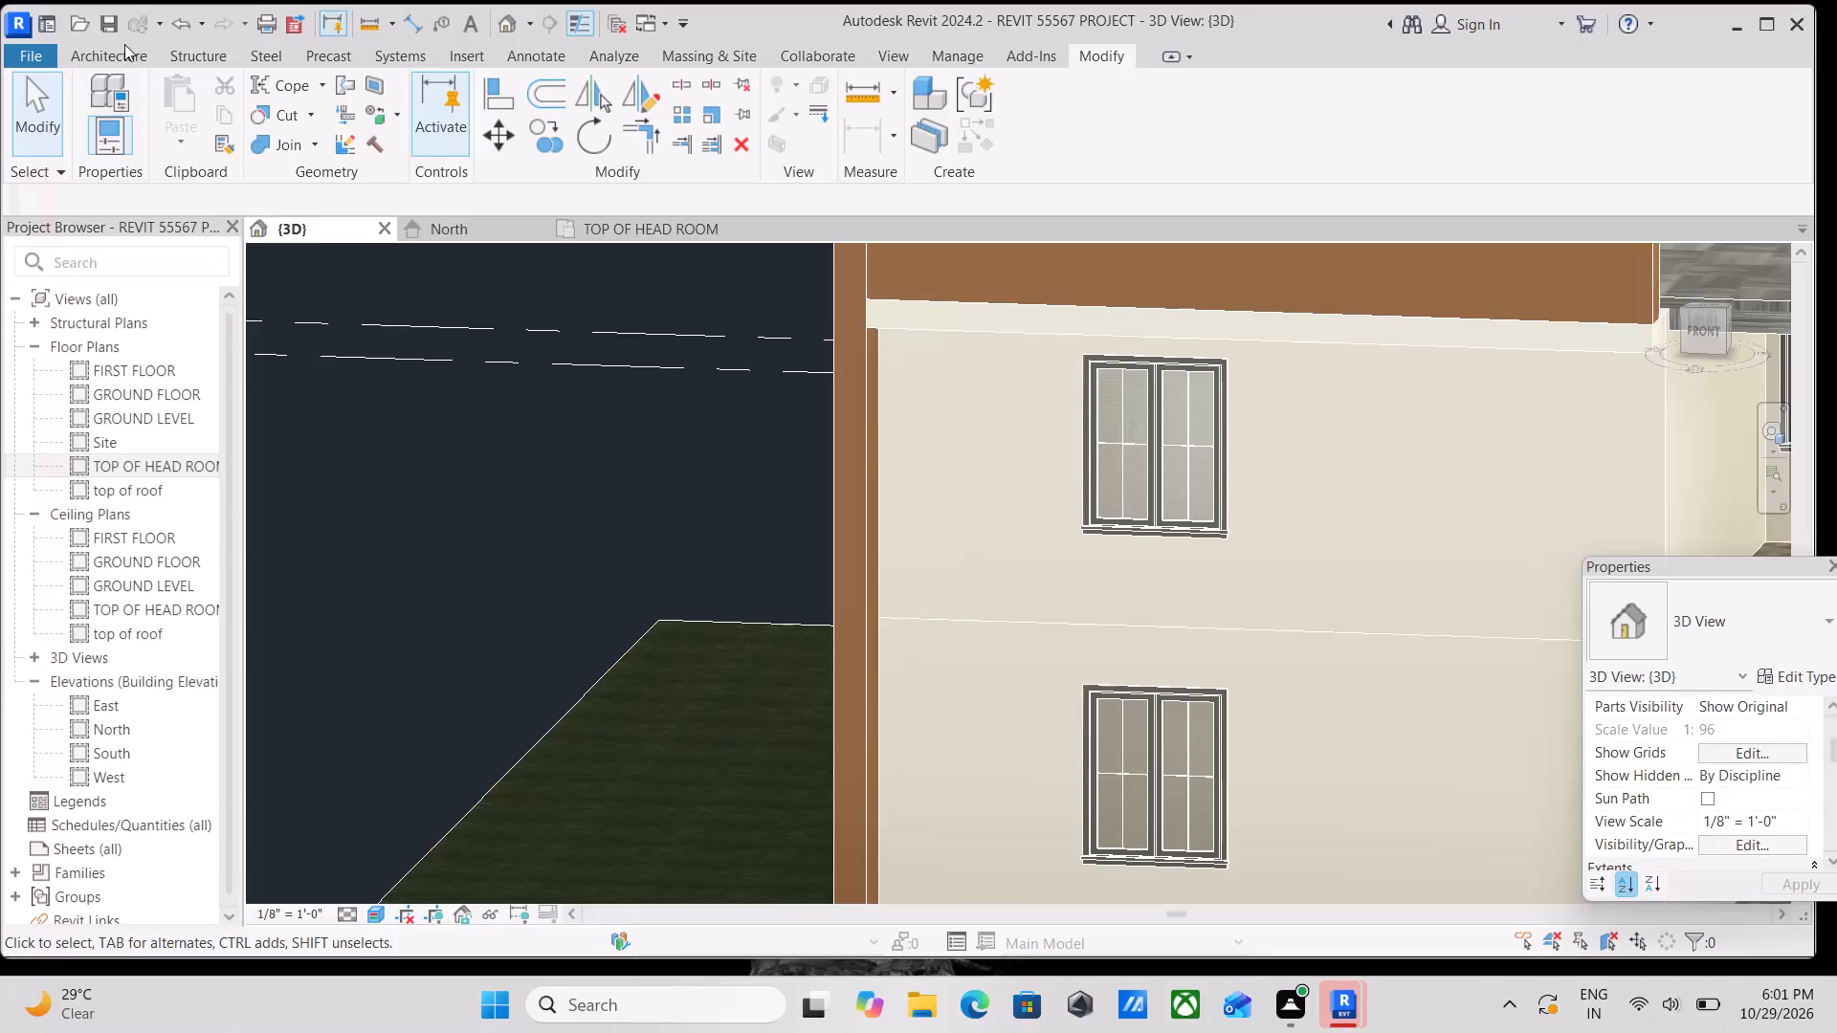
Start a new in-place component in the Generic Models category, keeping the suggested name.
left_click(124, 44)
left_click(123, 55)
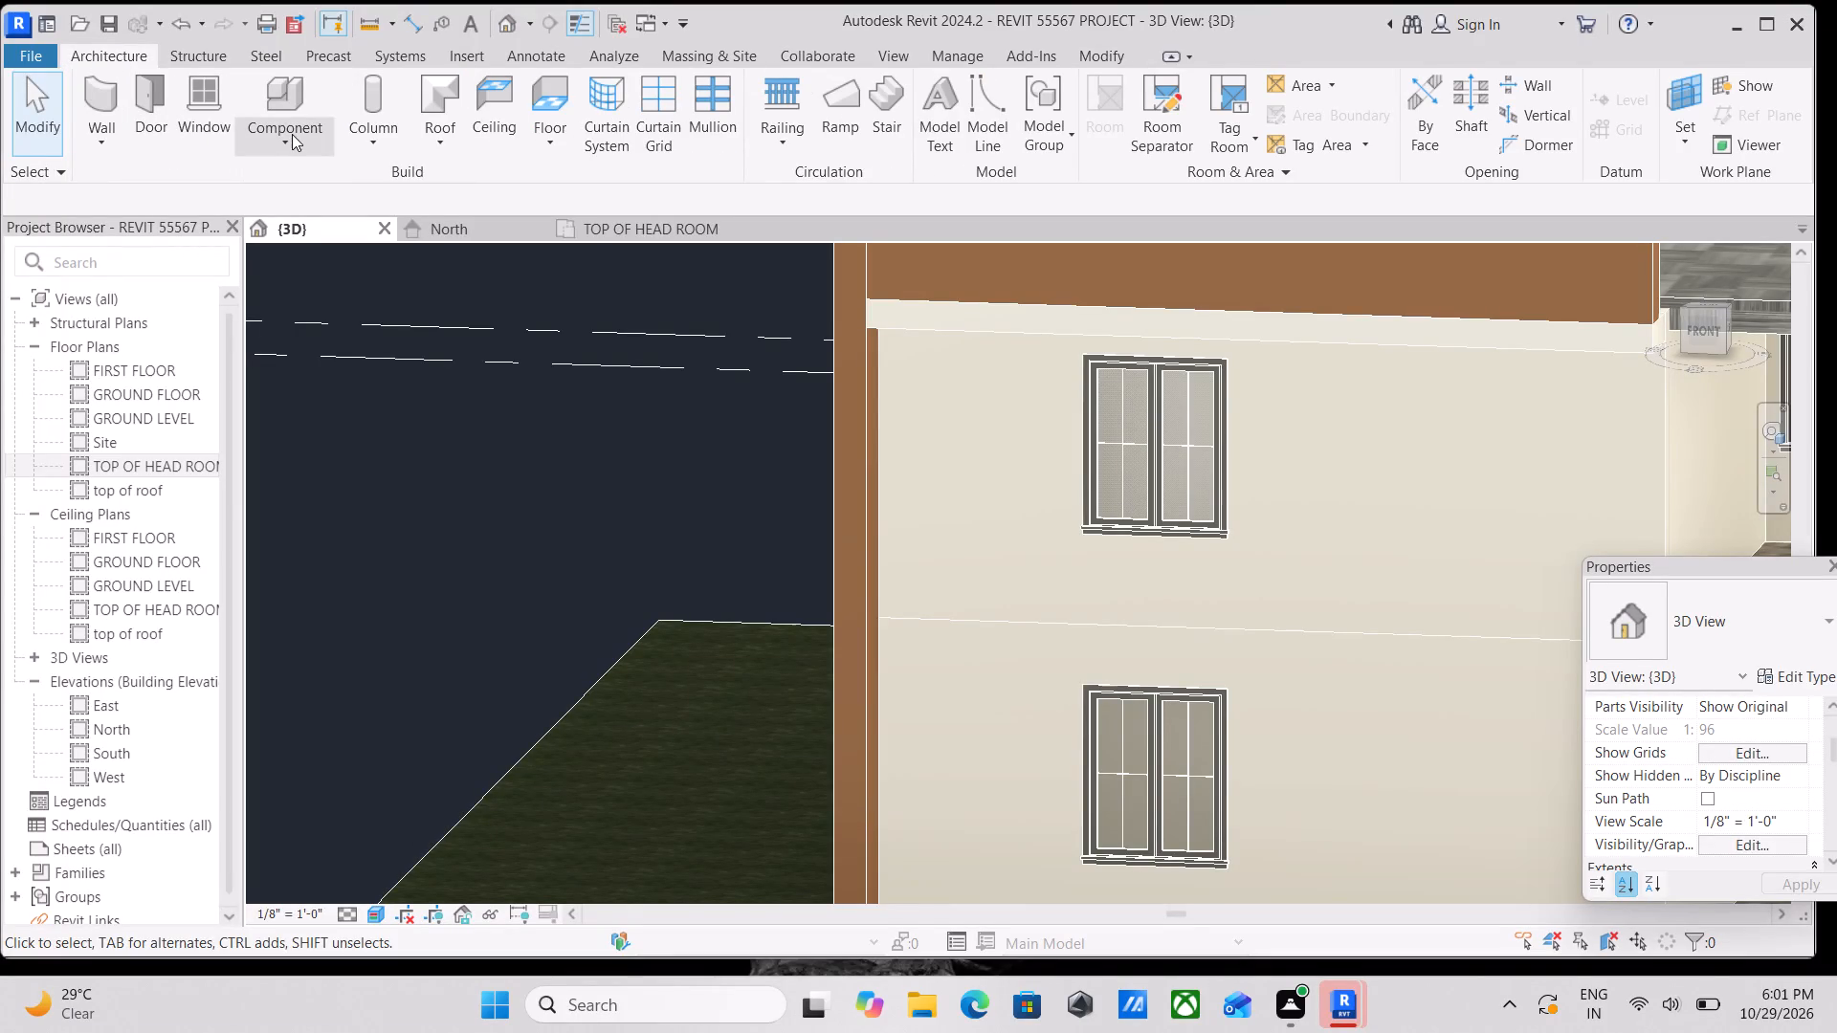
left_click(292, 134)
left_click(335, 244)
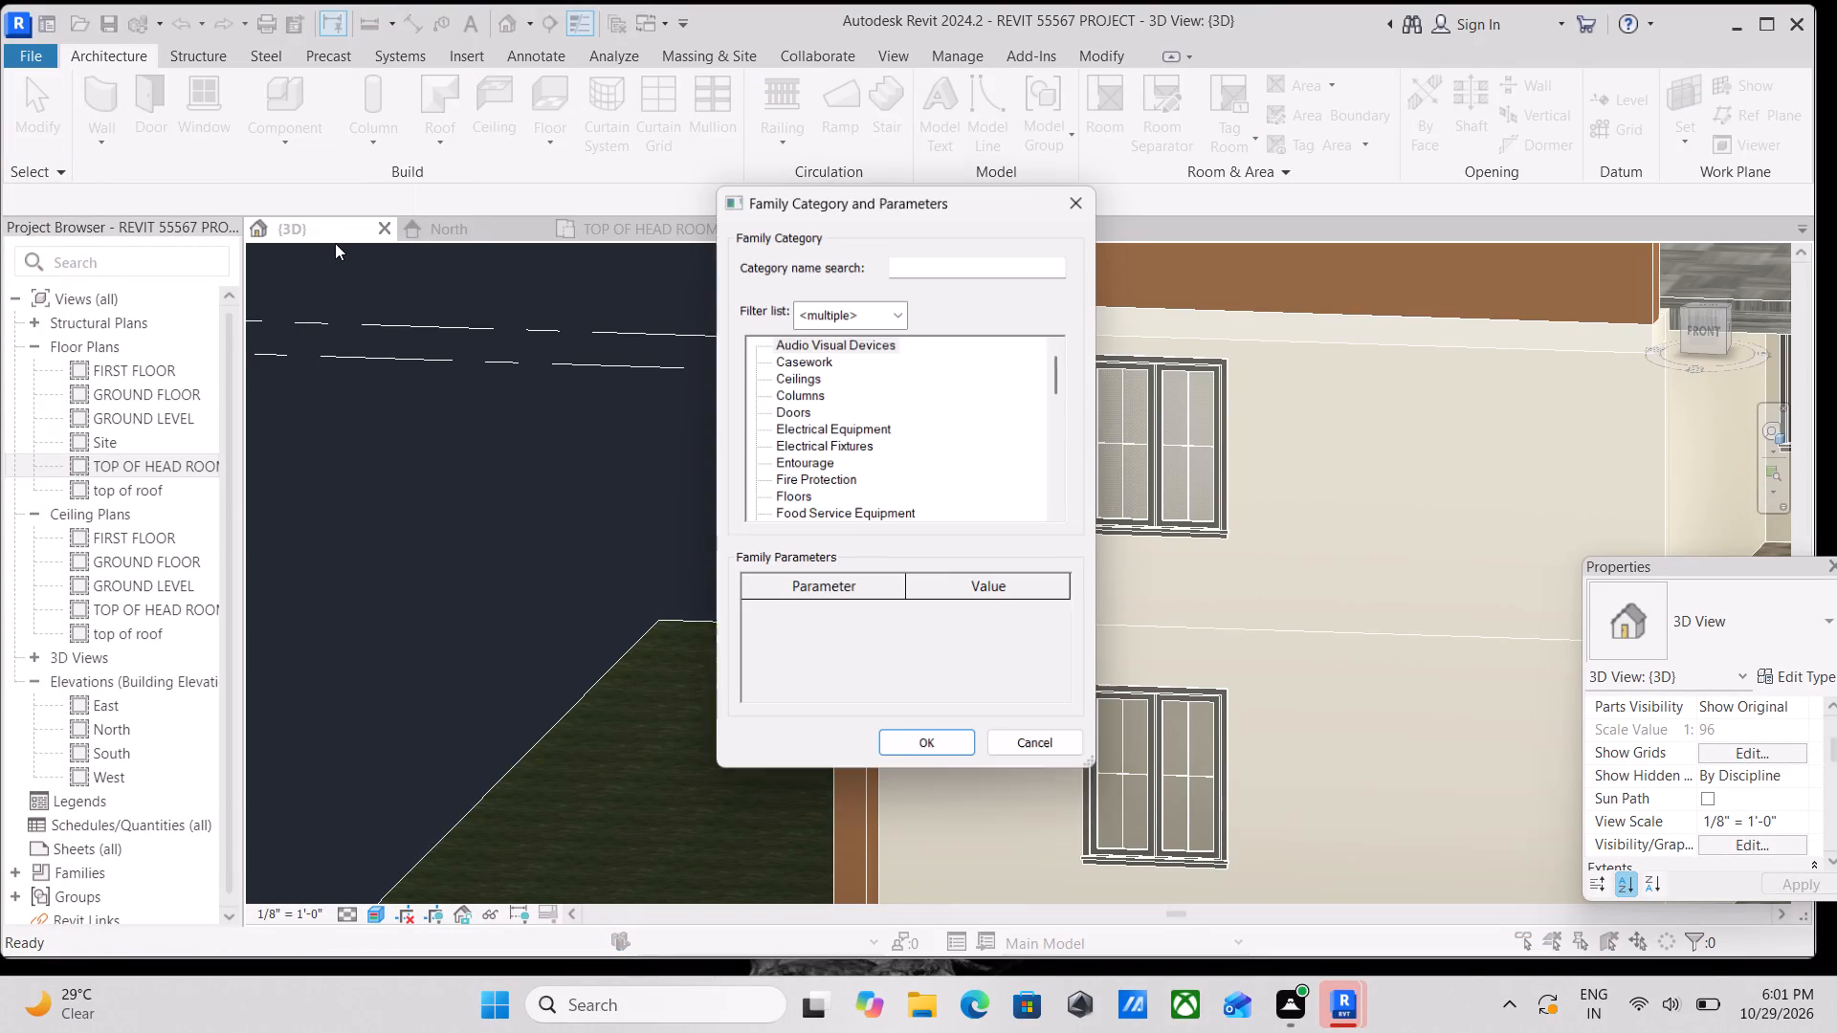
scroll(983, 424, "down", 3)
scroll(841, 483, "down", 2)
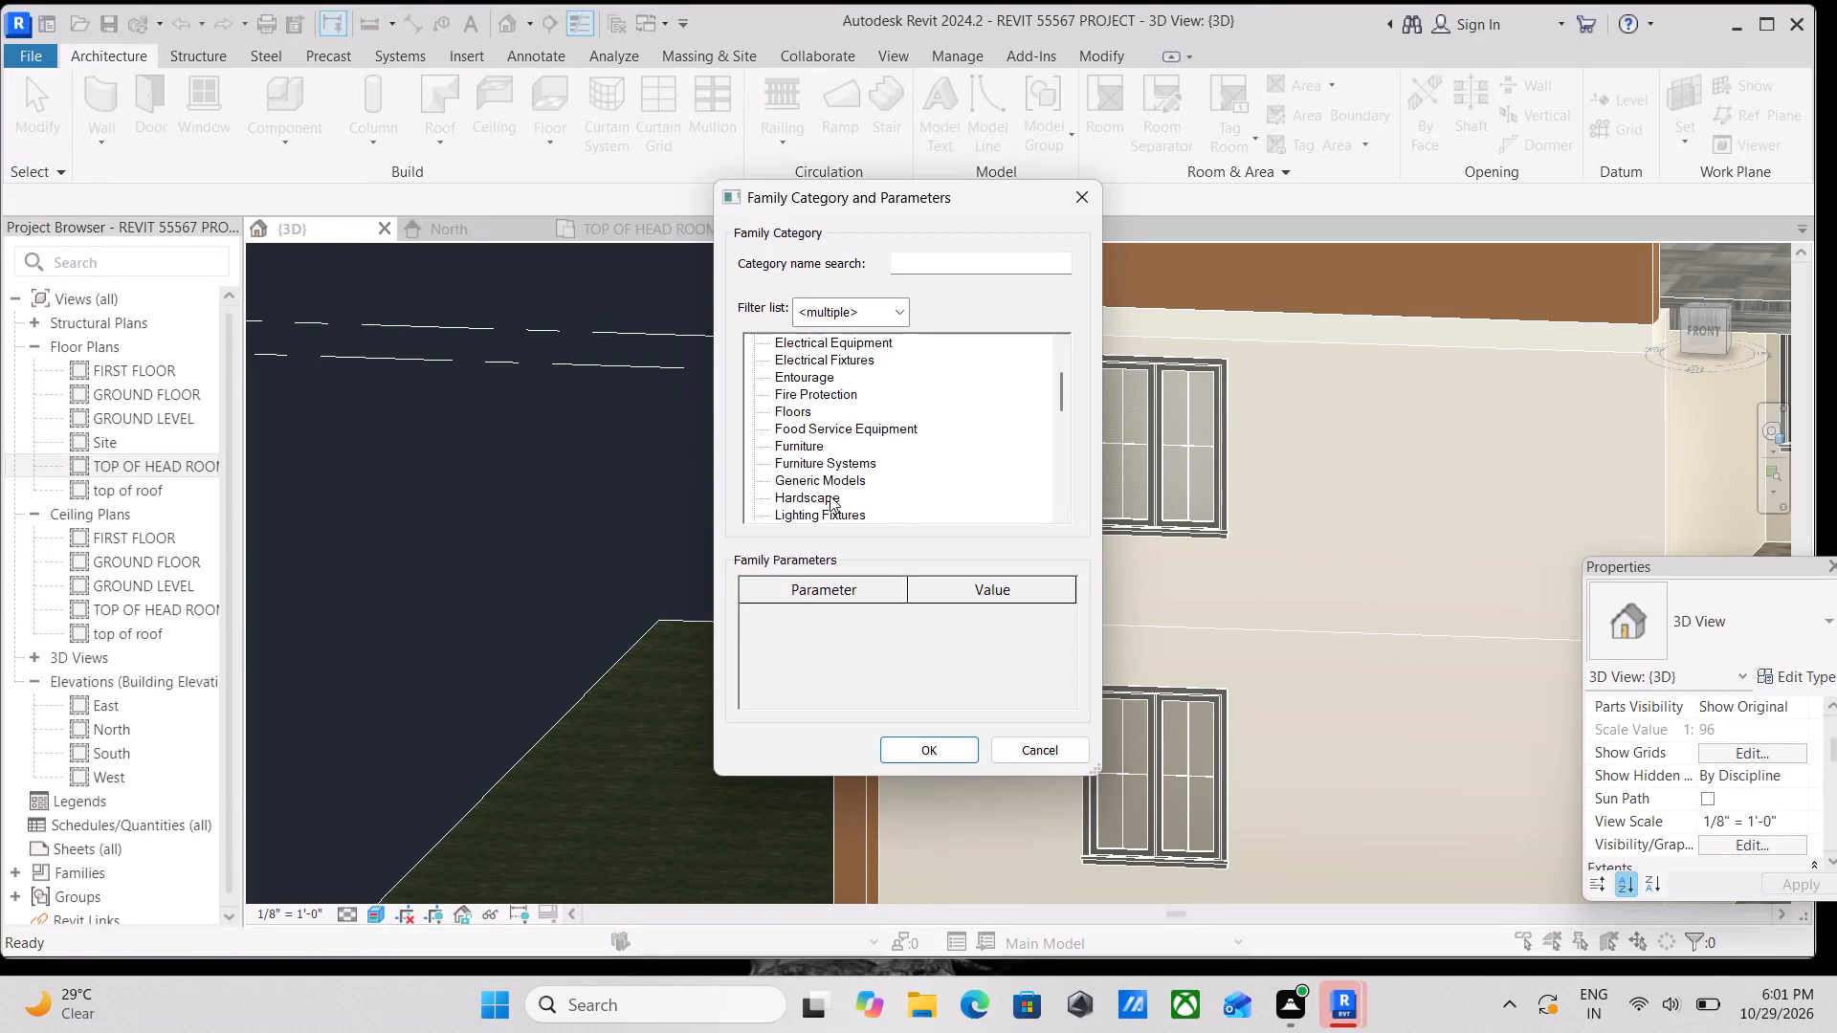
scroll(806, 497, "down", 1)
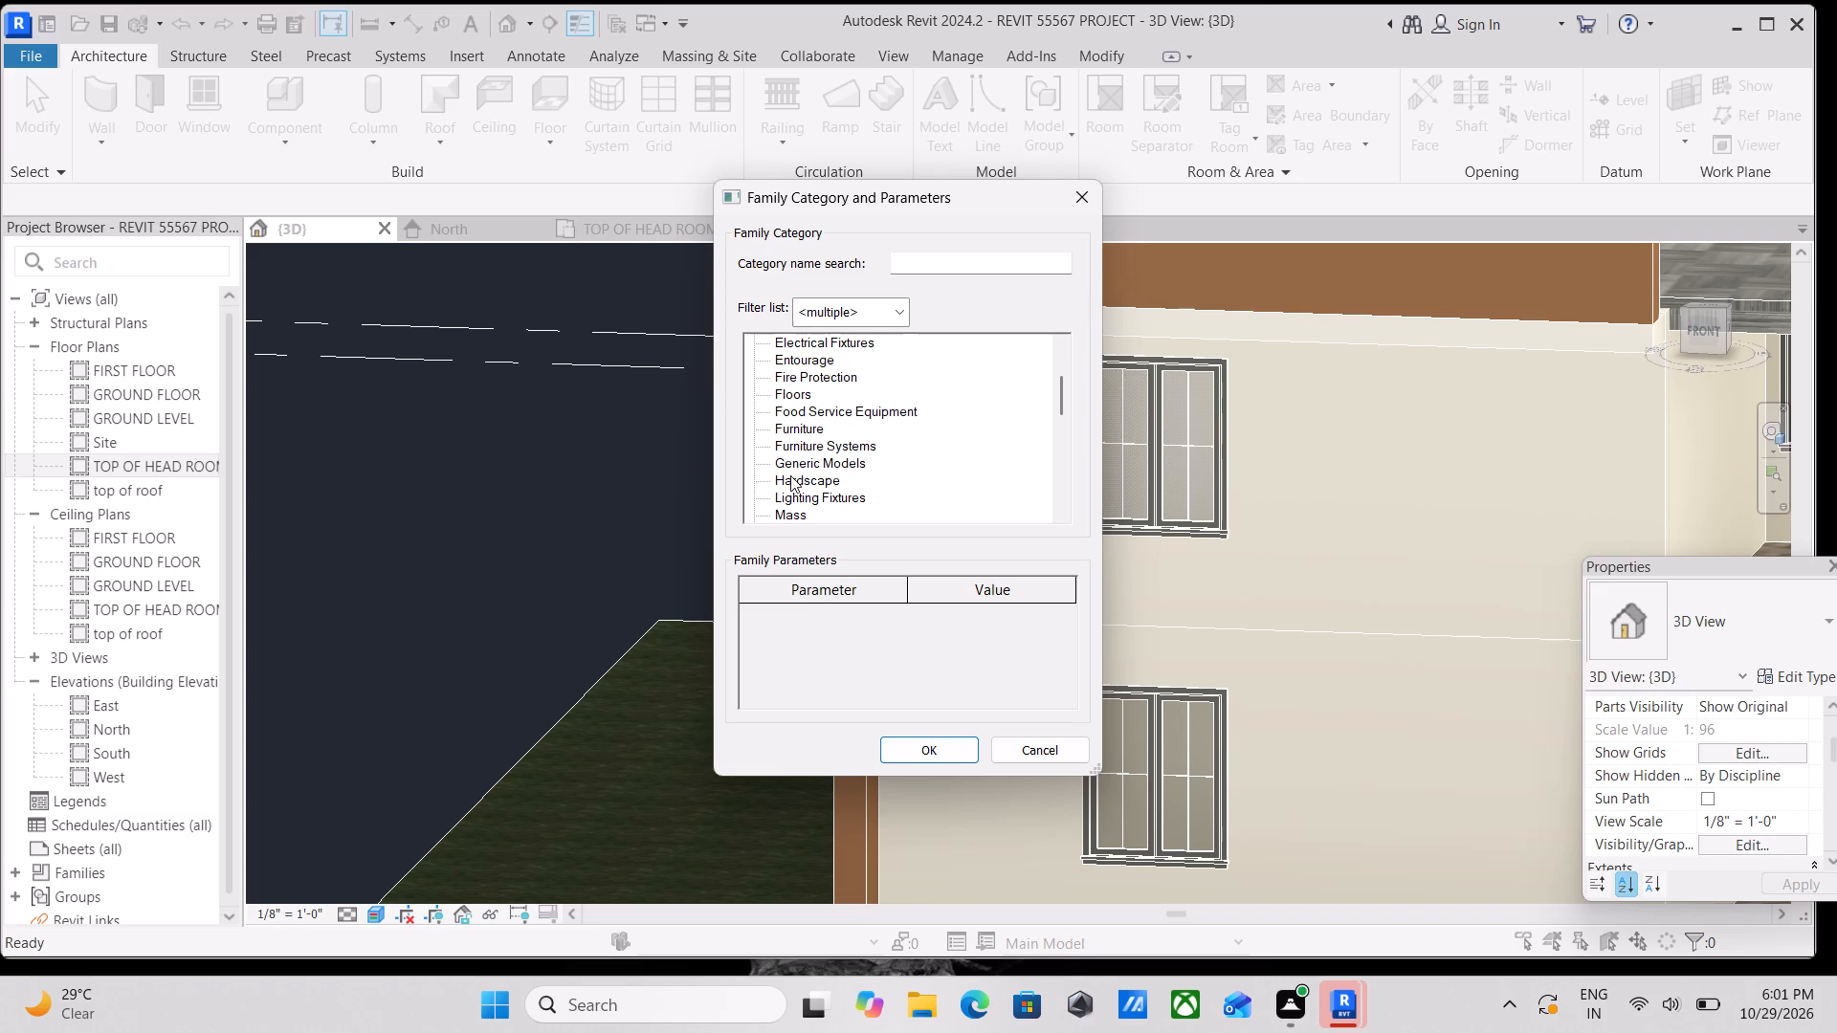
left_click(790, 466)
left_click(960, 758)
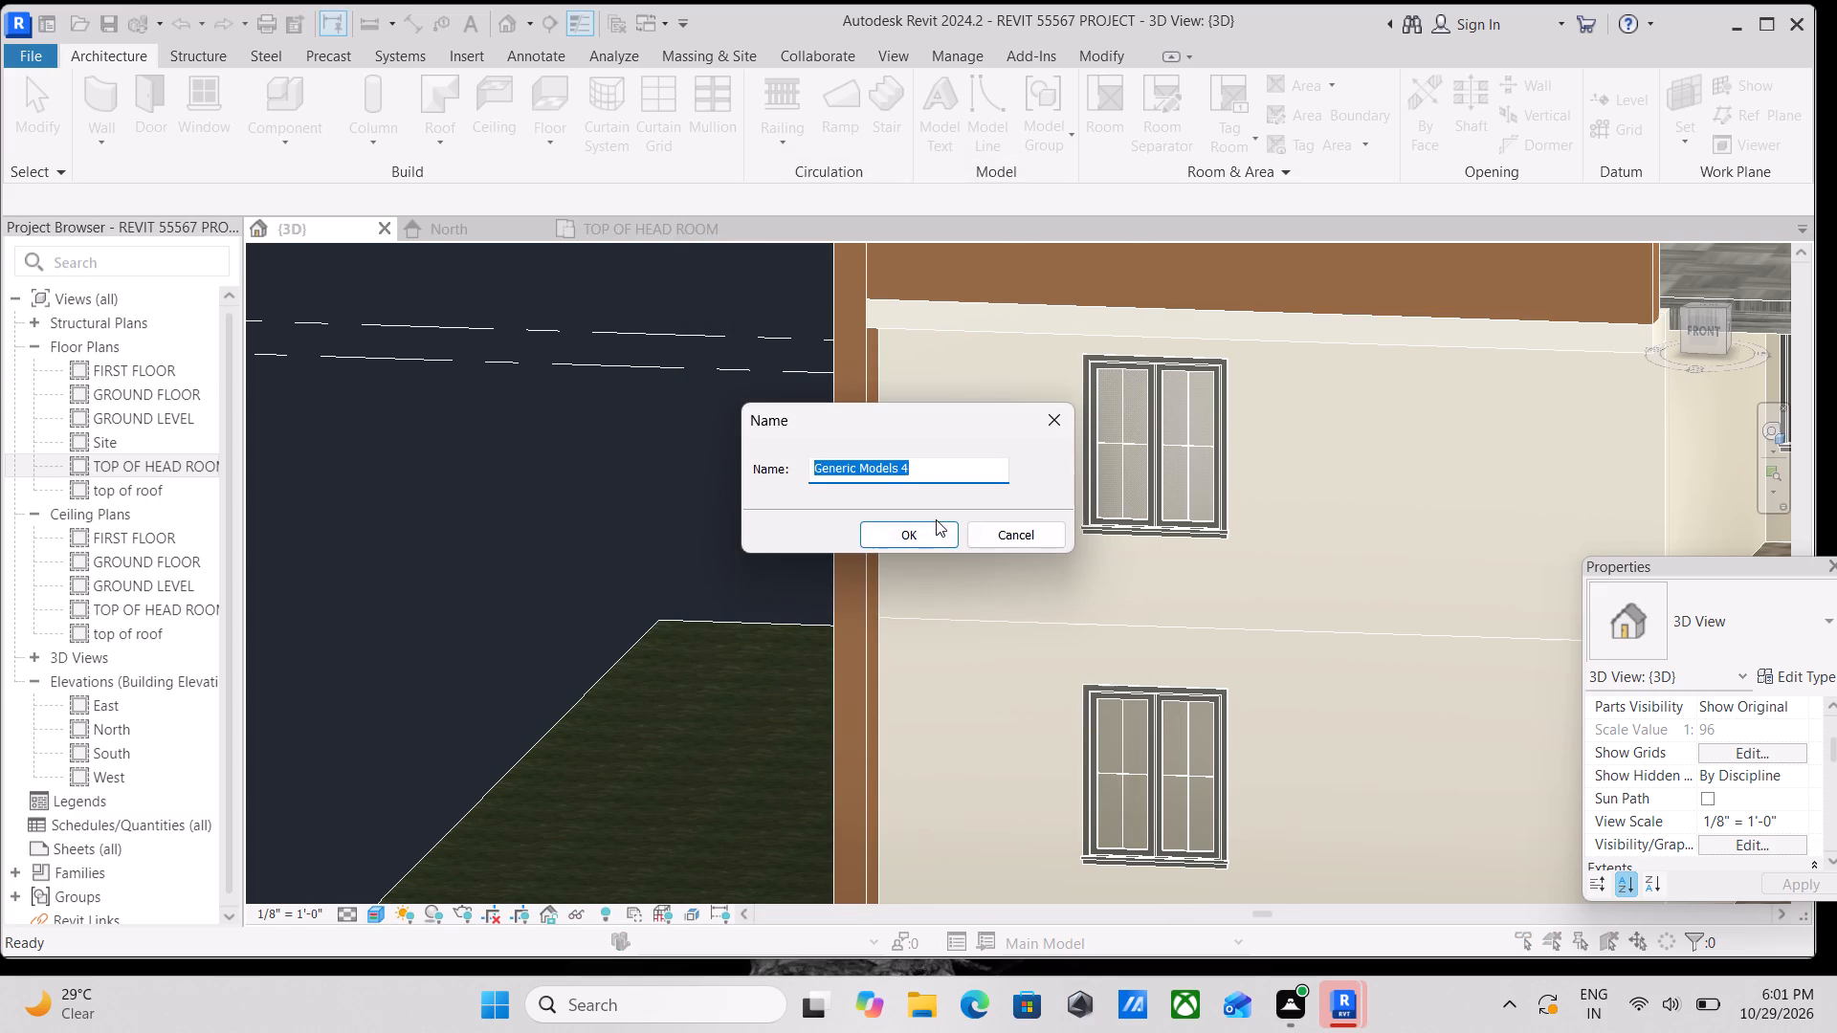
left_click(936, 519)
left_click(931, 527)
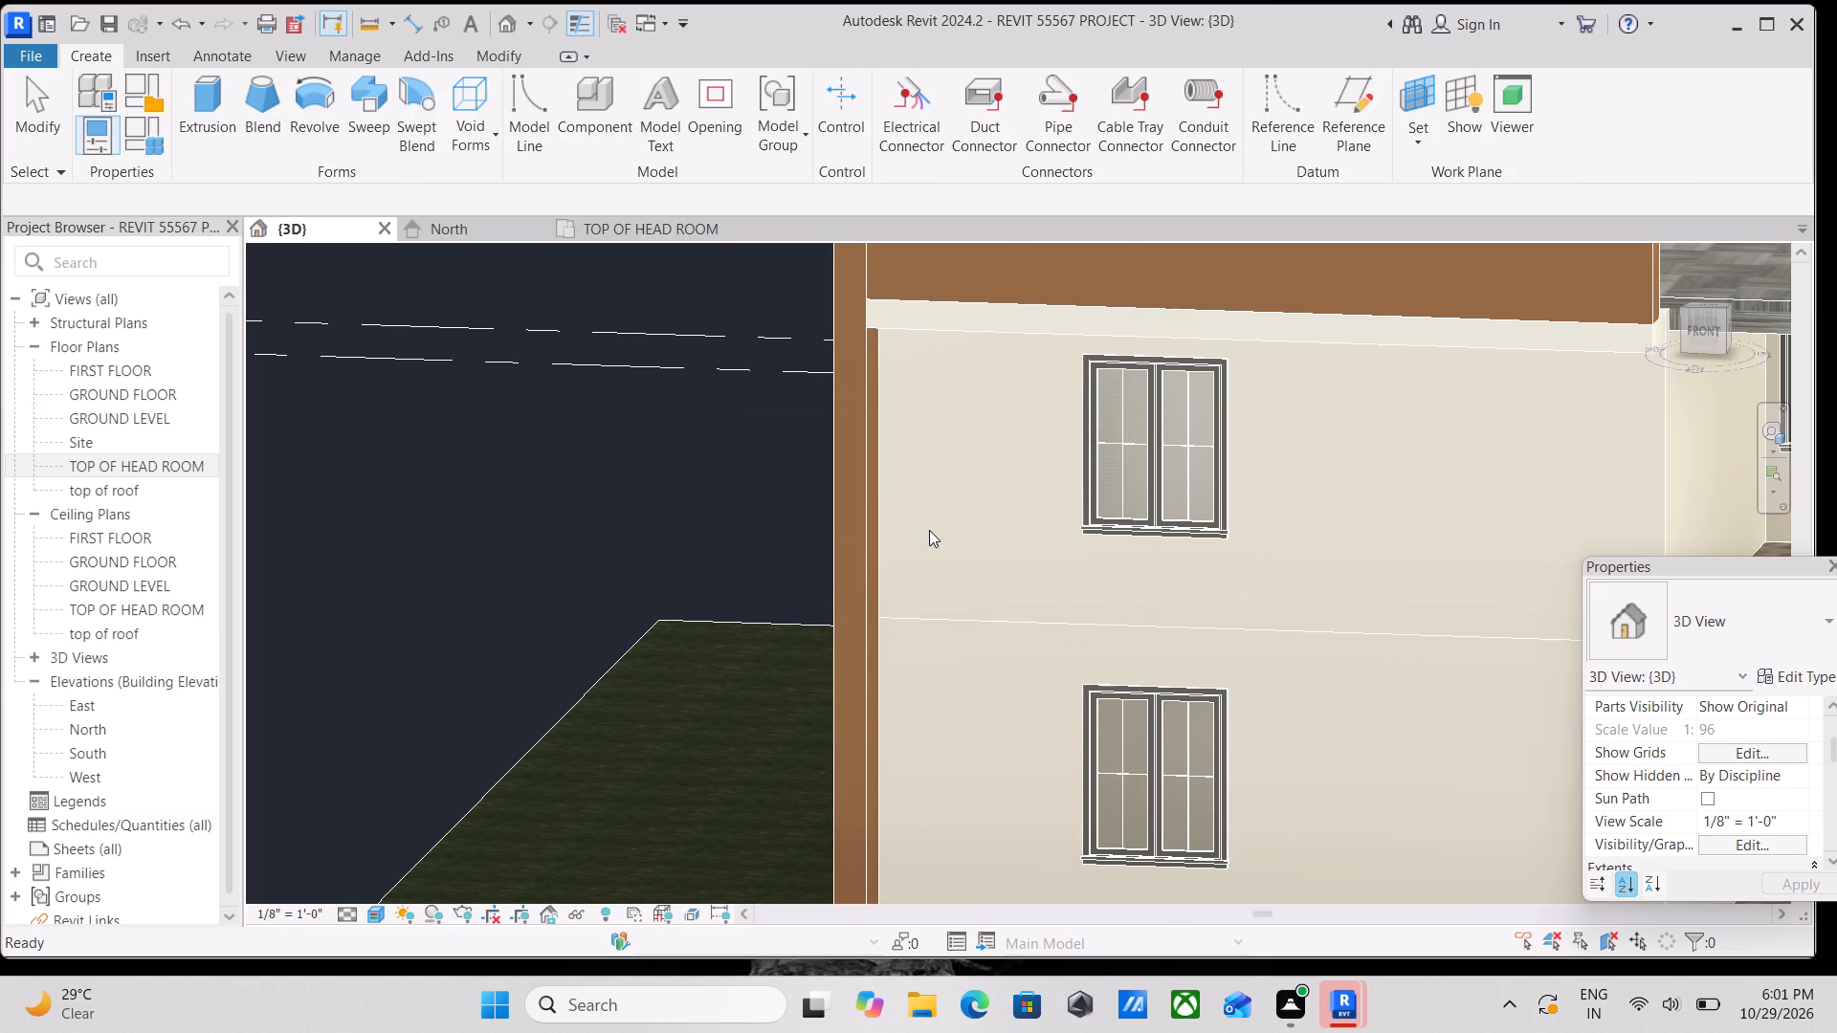
Set the work plane by picking the front OUTER WALL CREAM WHITE 9" wall beneath the roof-edge band.
left_click(1415, 144)
left_click(1458, 239)
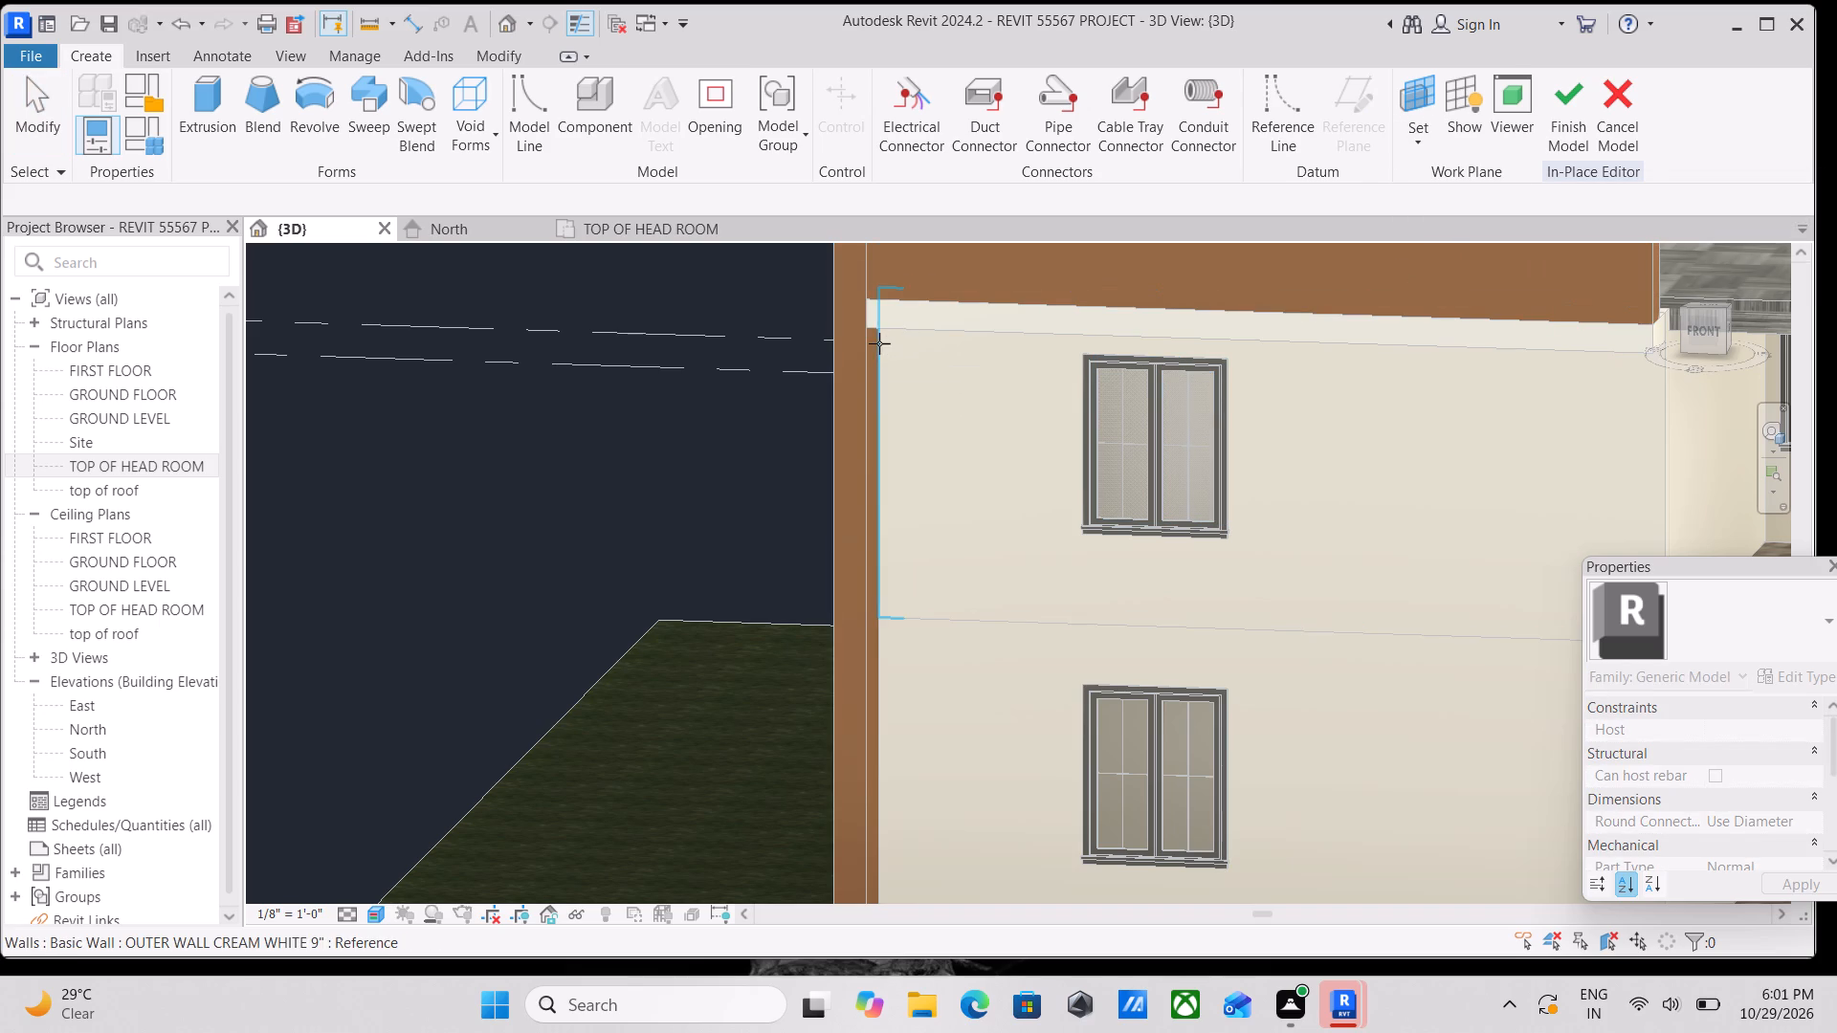
scroll(945, 422, "down", 1)
middle_click_drag(948, 421, 930, 504, "shift")
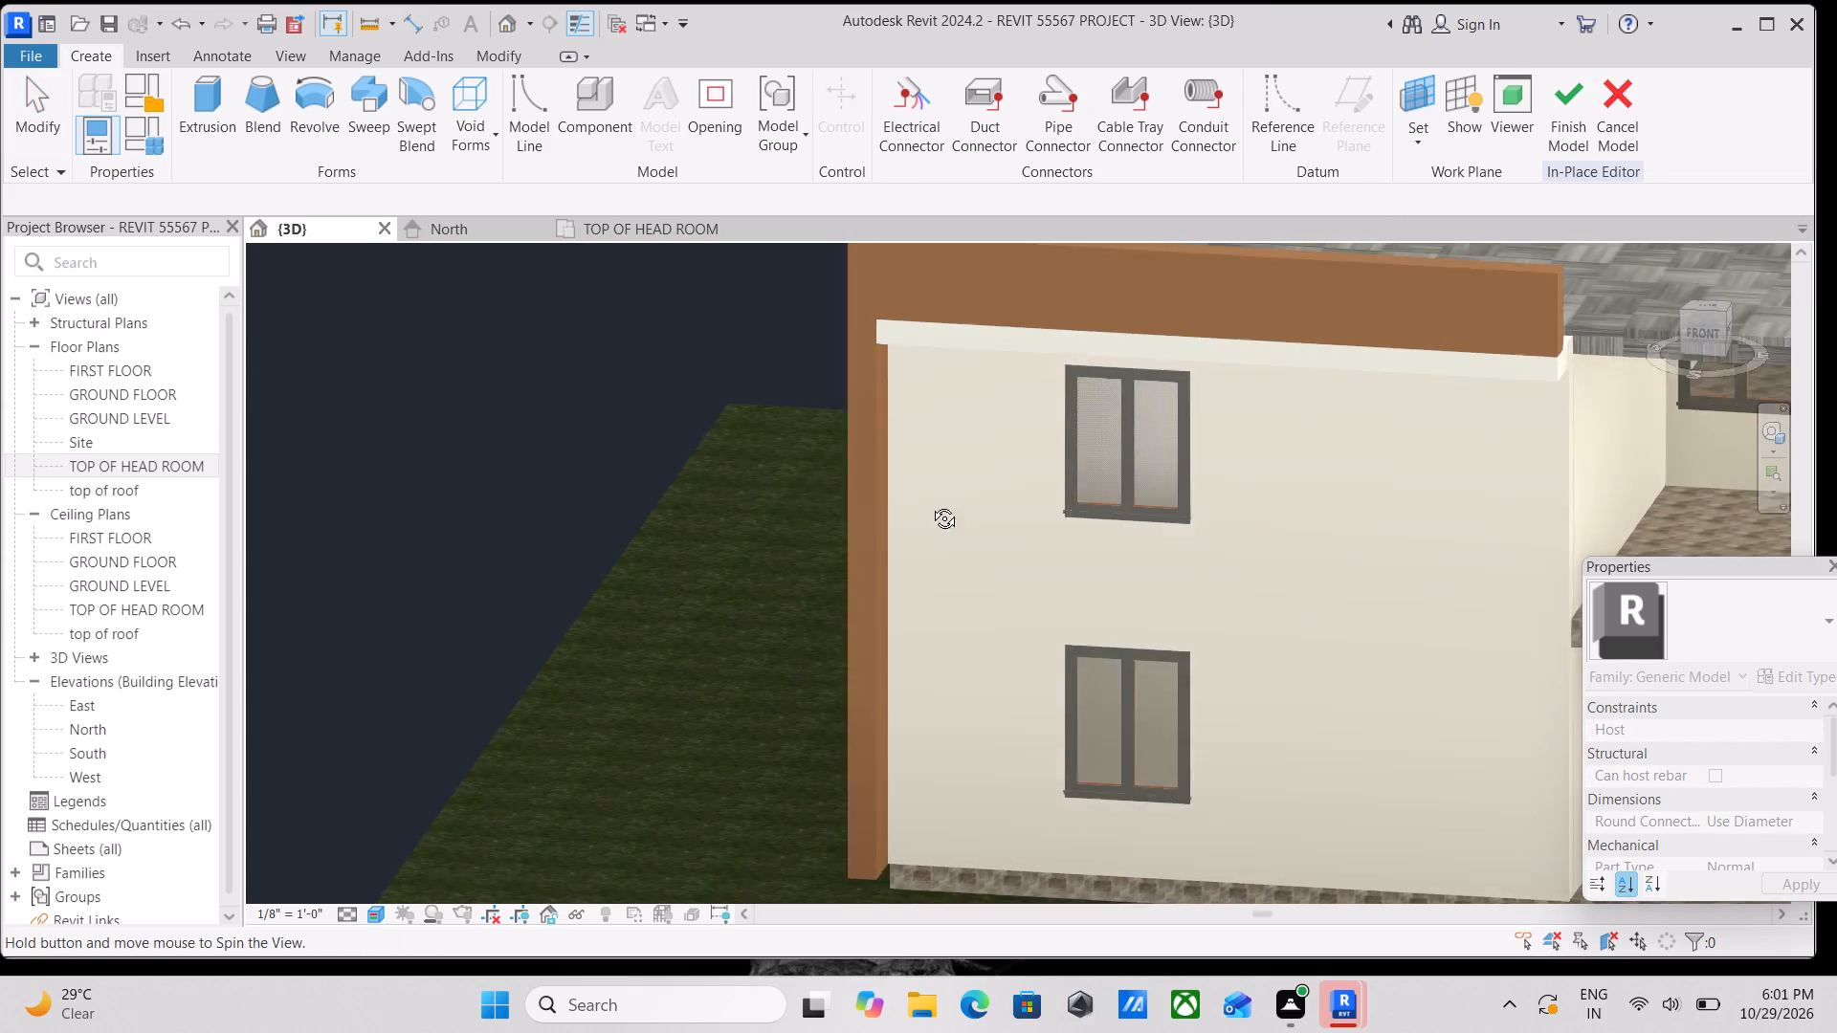
middle_click_drag(930, 504, 921, 521, "shift")
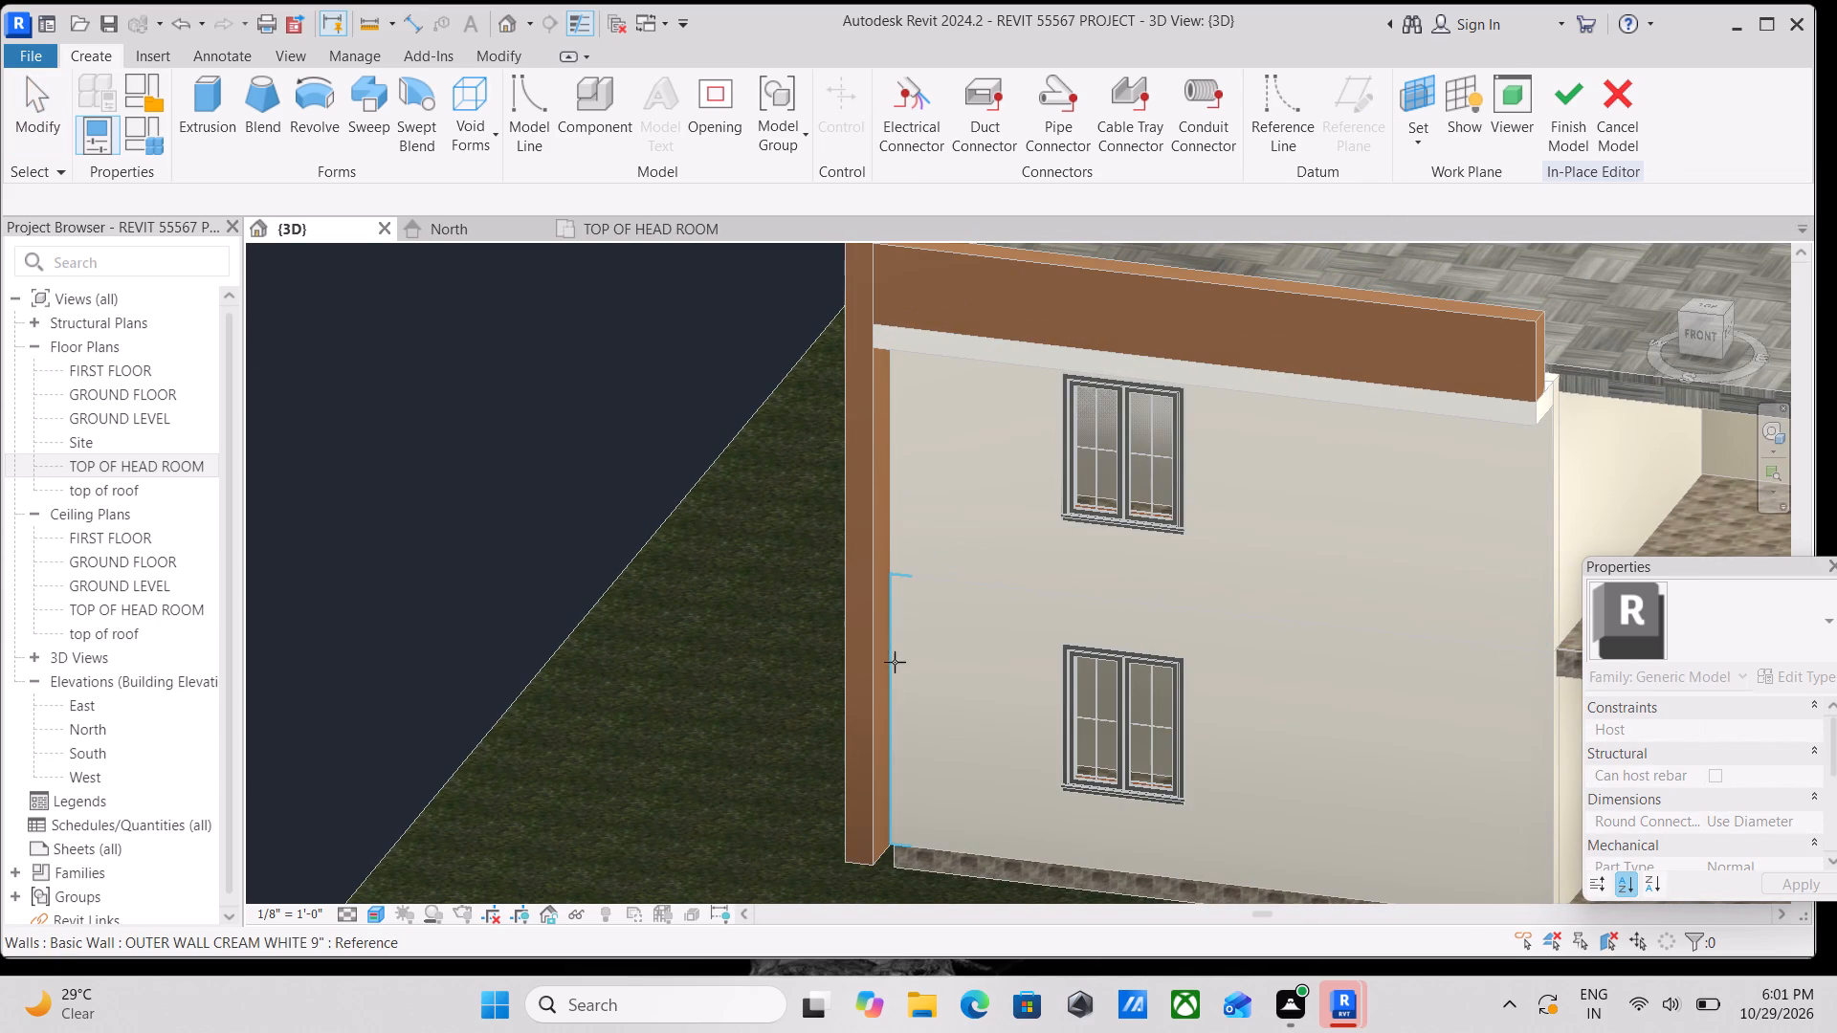
left_click(1547, 469)
scroll(902, 362, "up", 3)
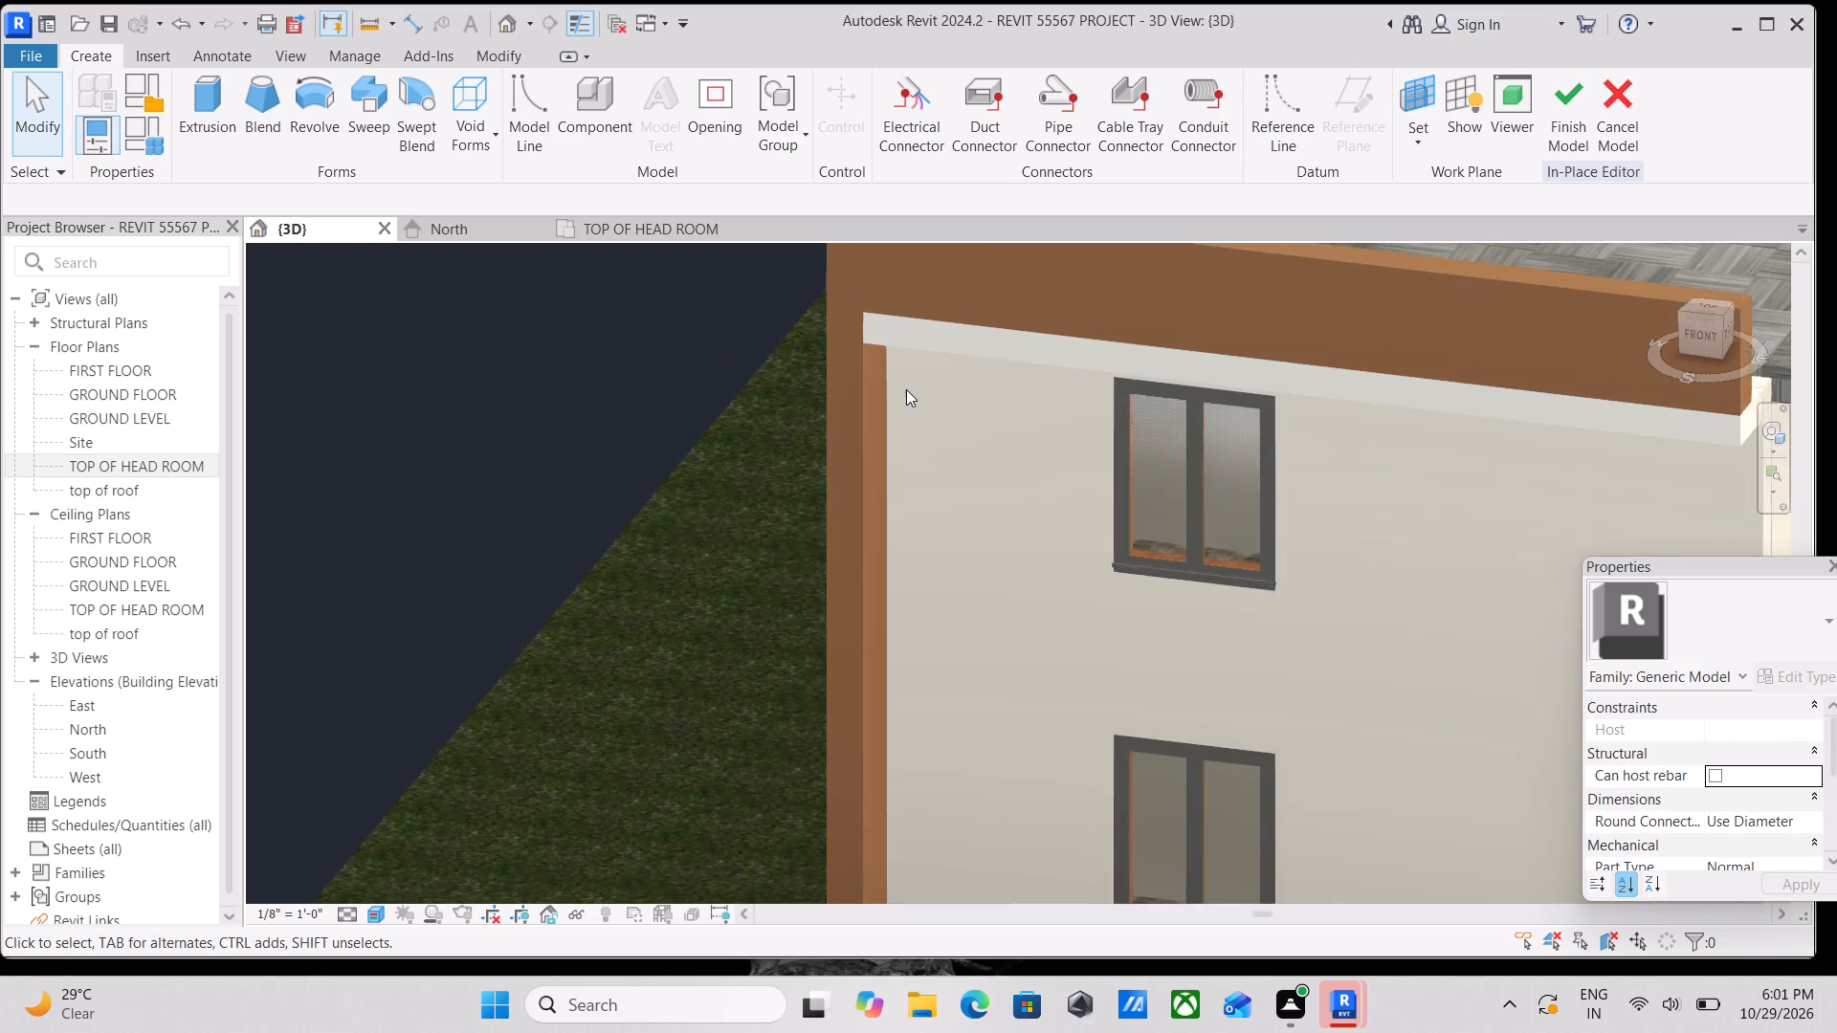
Start an Extrusion on the front wall and set its extrusion end to 2".
left_click(204, 111)
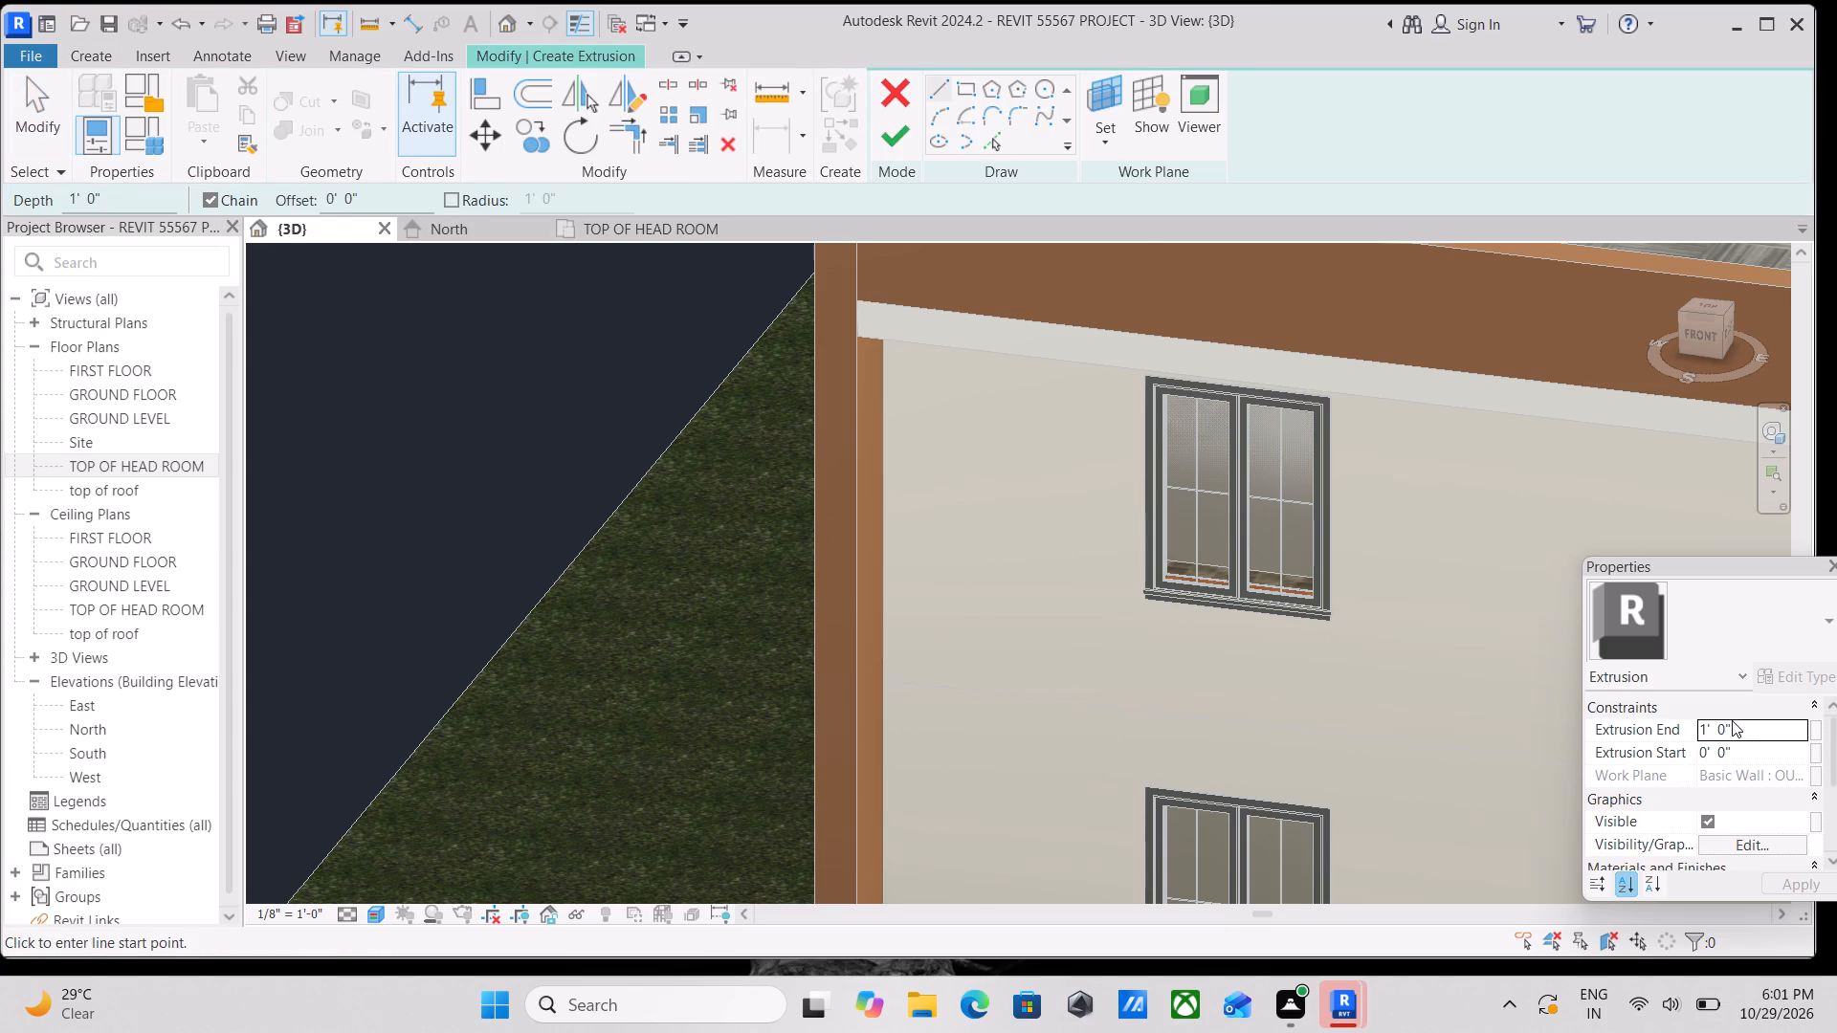
left_click(1735, 723)
left_click_drag(1754, 730, 1644, 723)
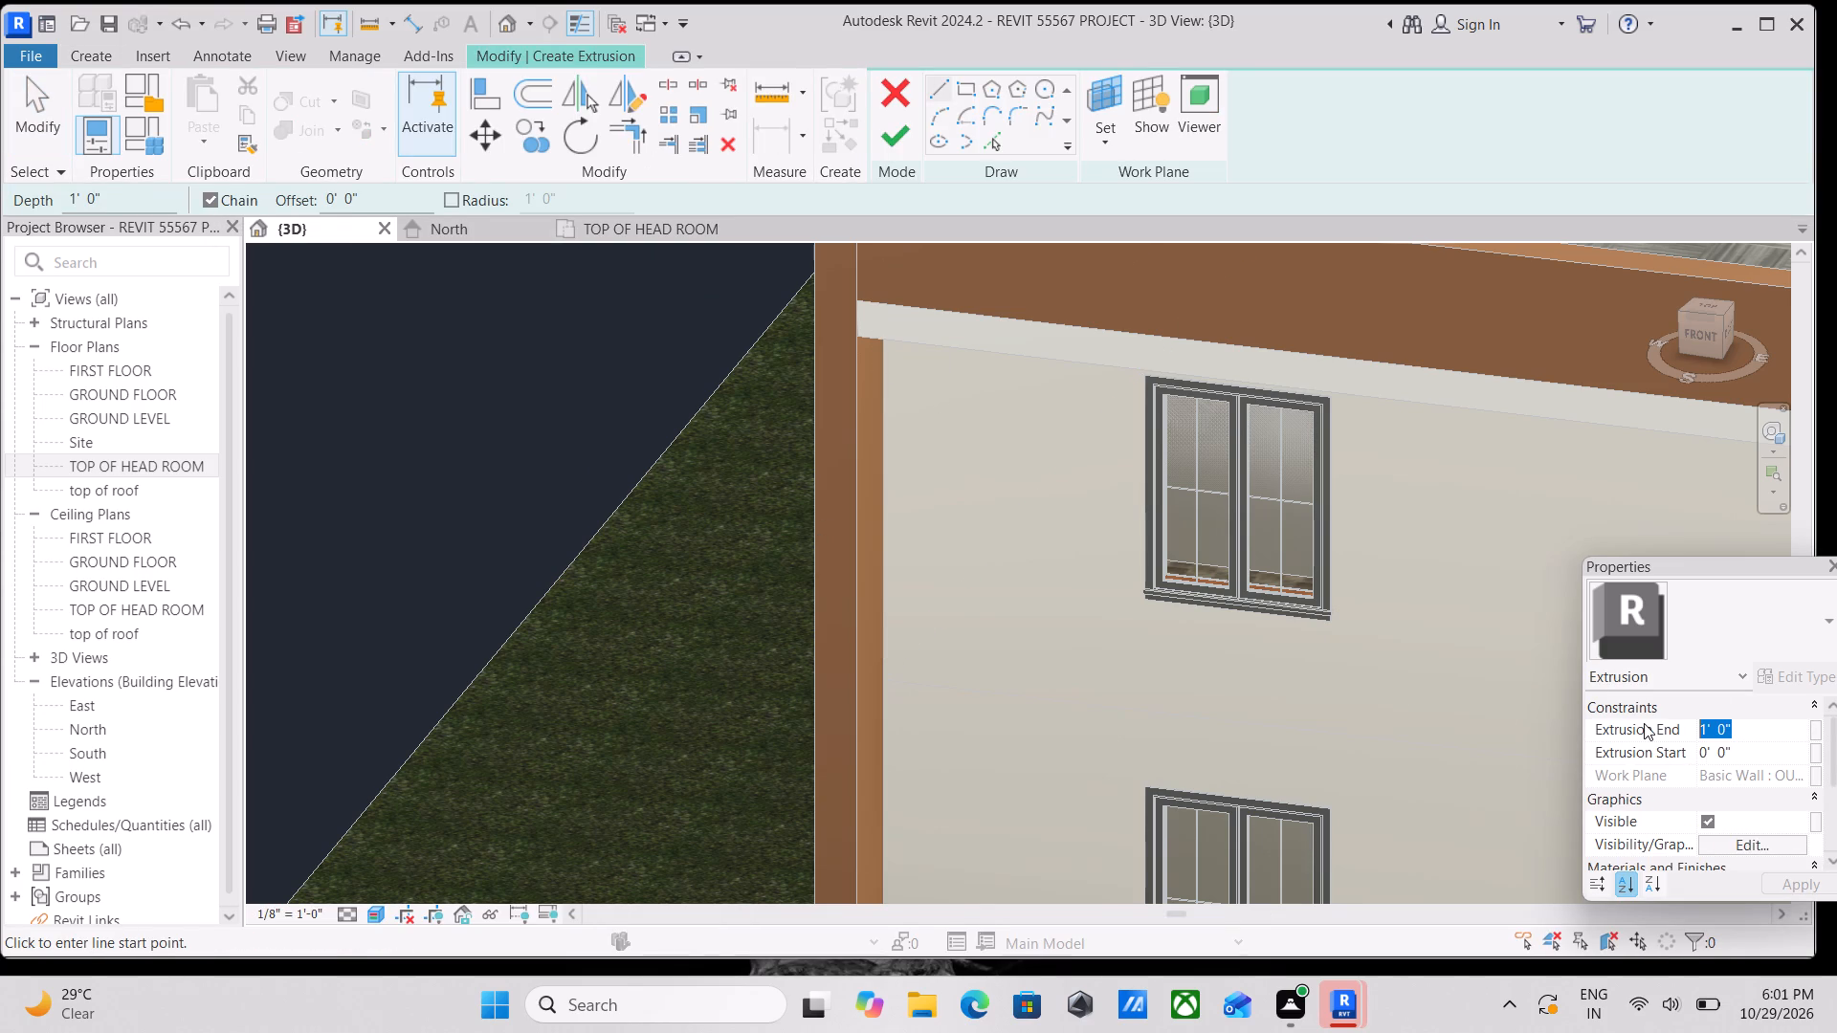
key("2")
key("shift+quotedbl")
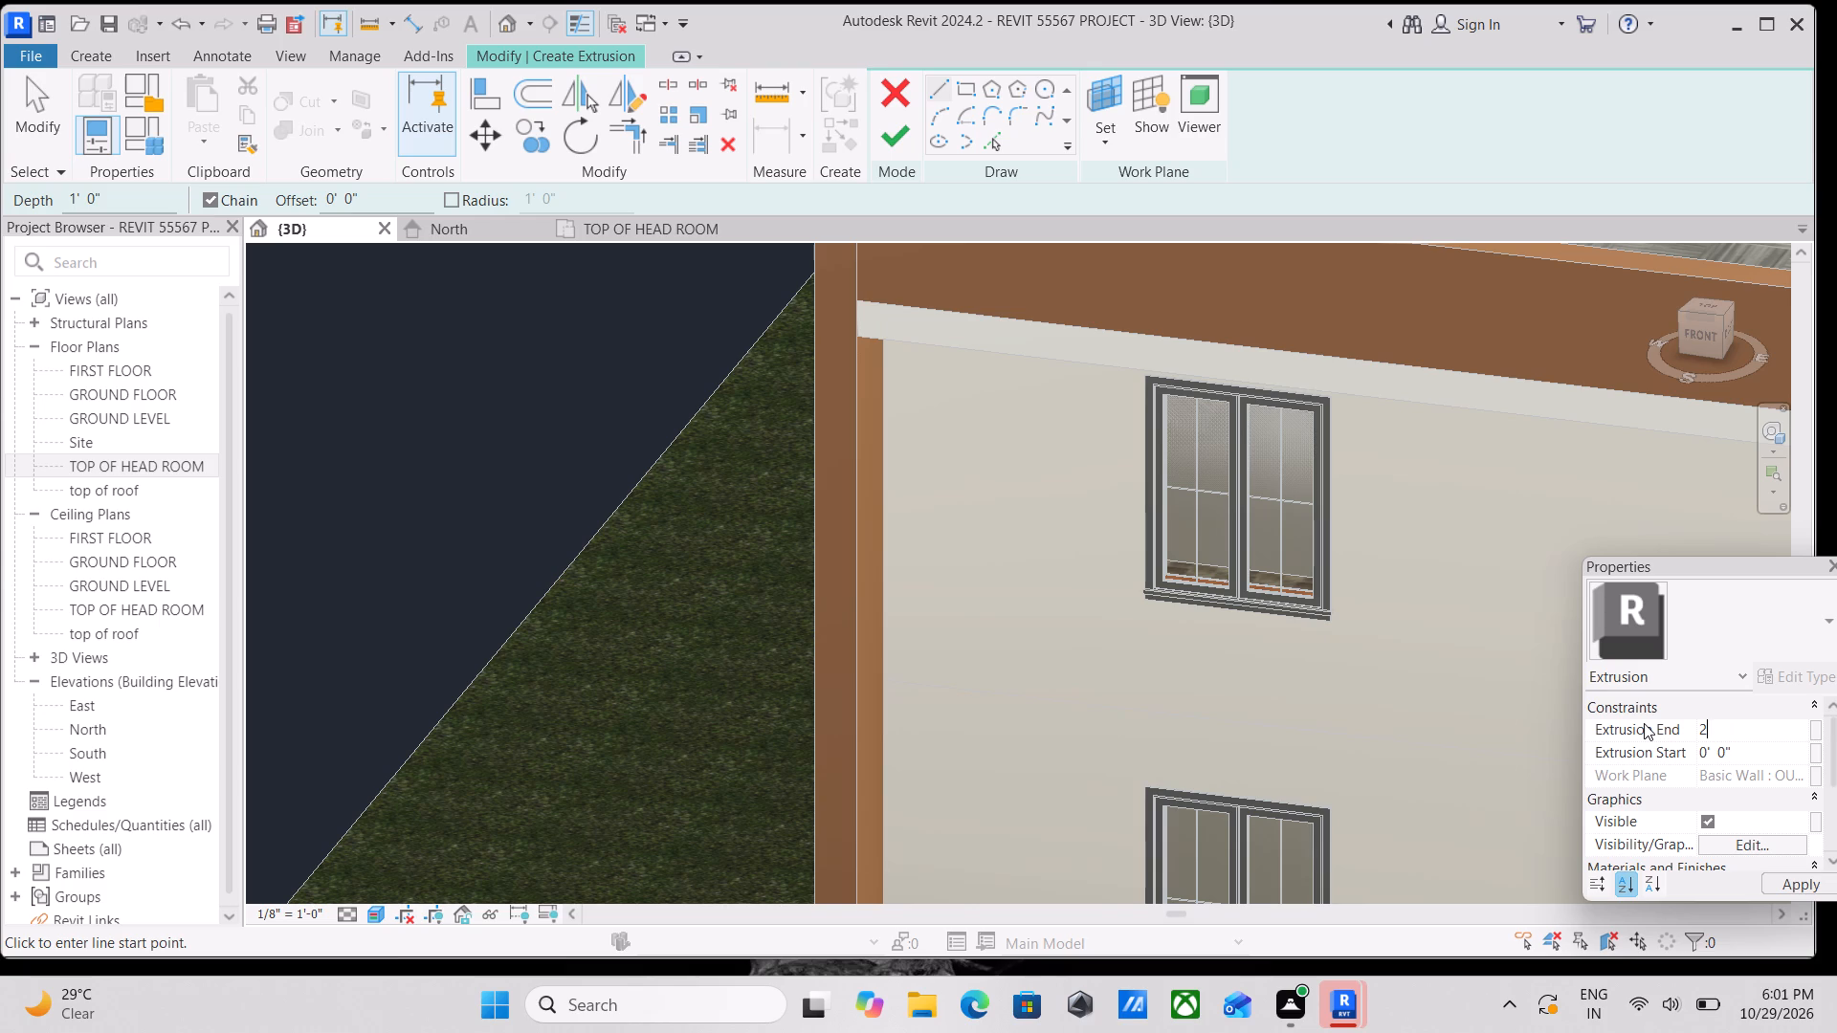
key("Return")
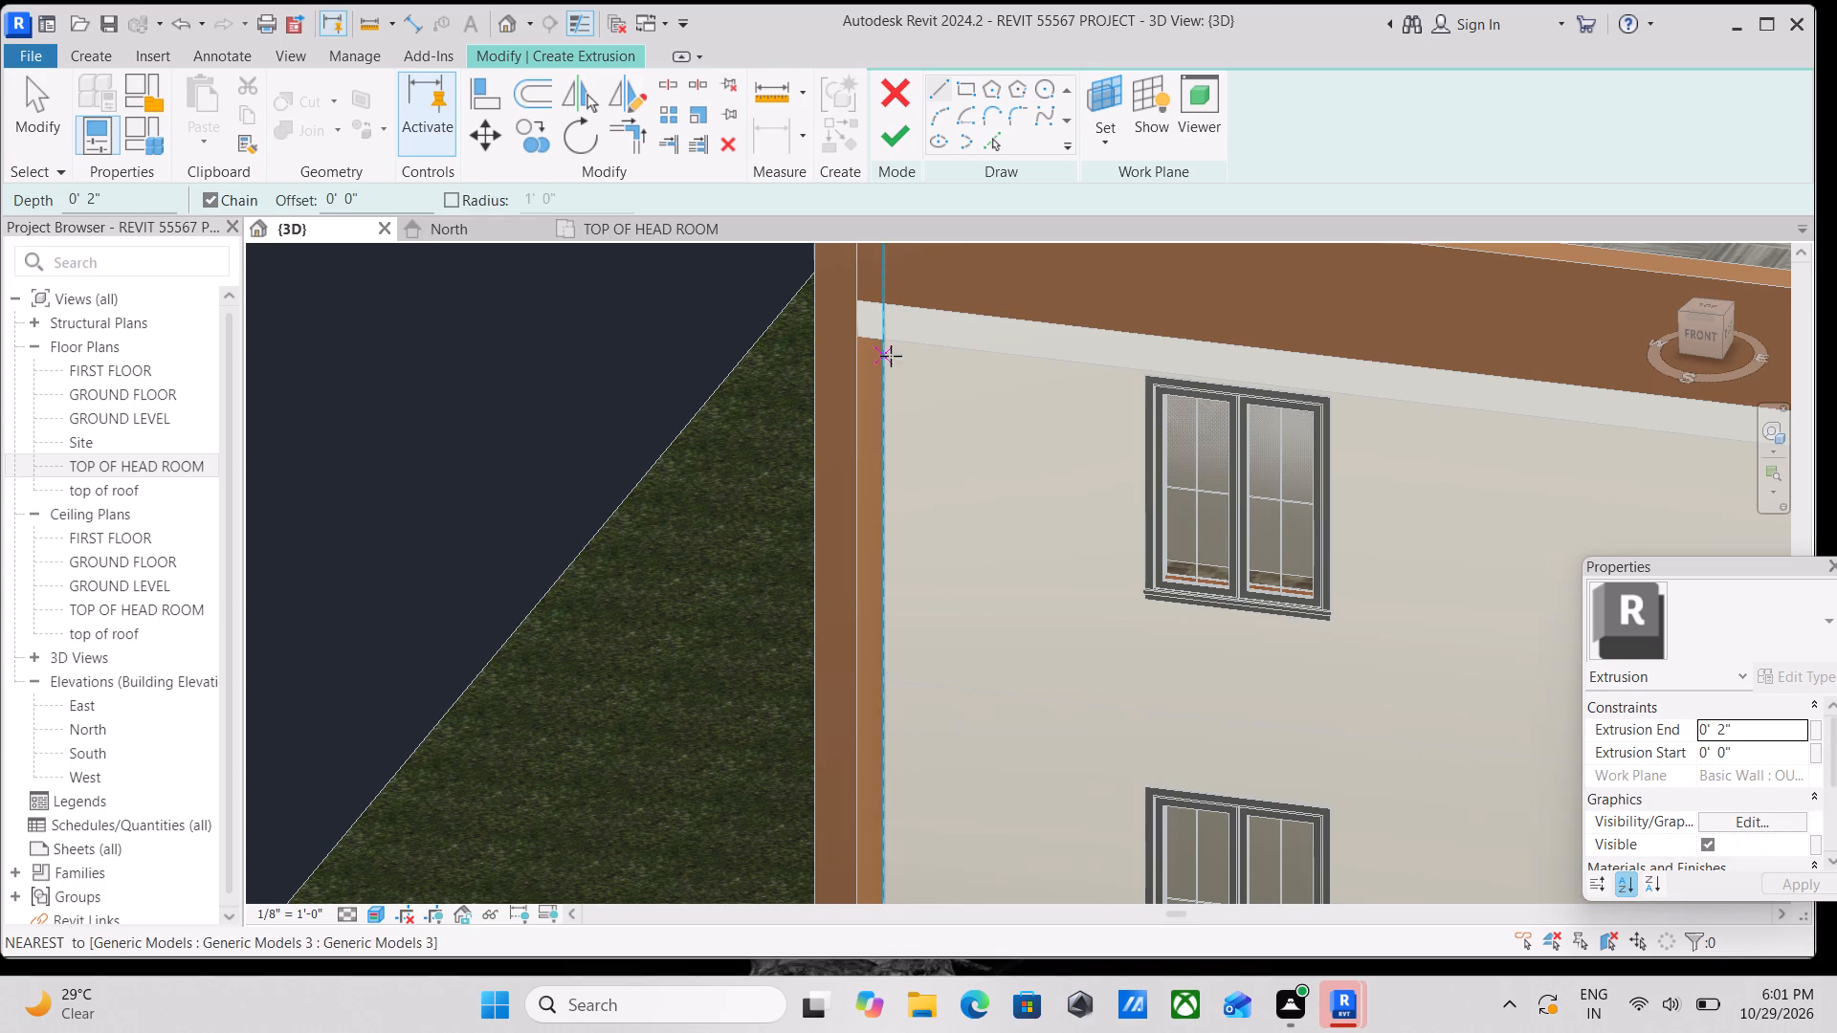
Sketch a narrow rectangle about 21' high on the front wall beside the corner column, from the roof-edge band down to GROUND LEVEL.
middle_click_drag(919, 423, 985, 239, "shift")
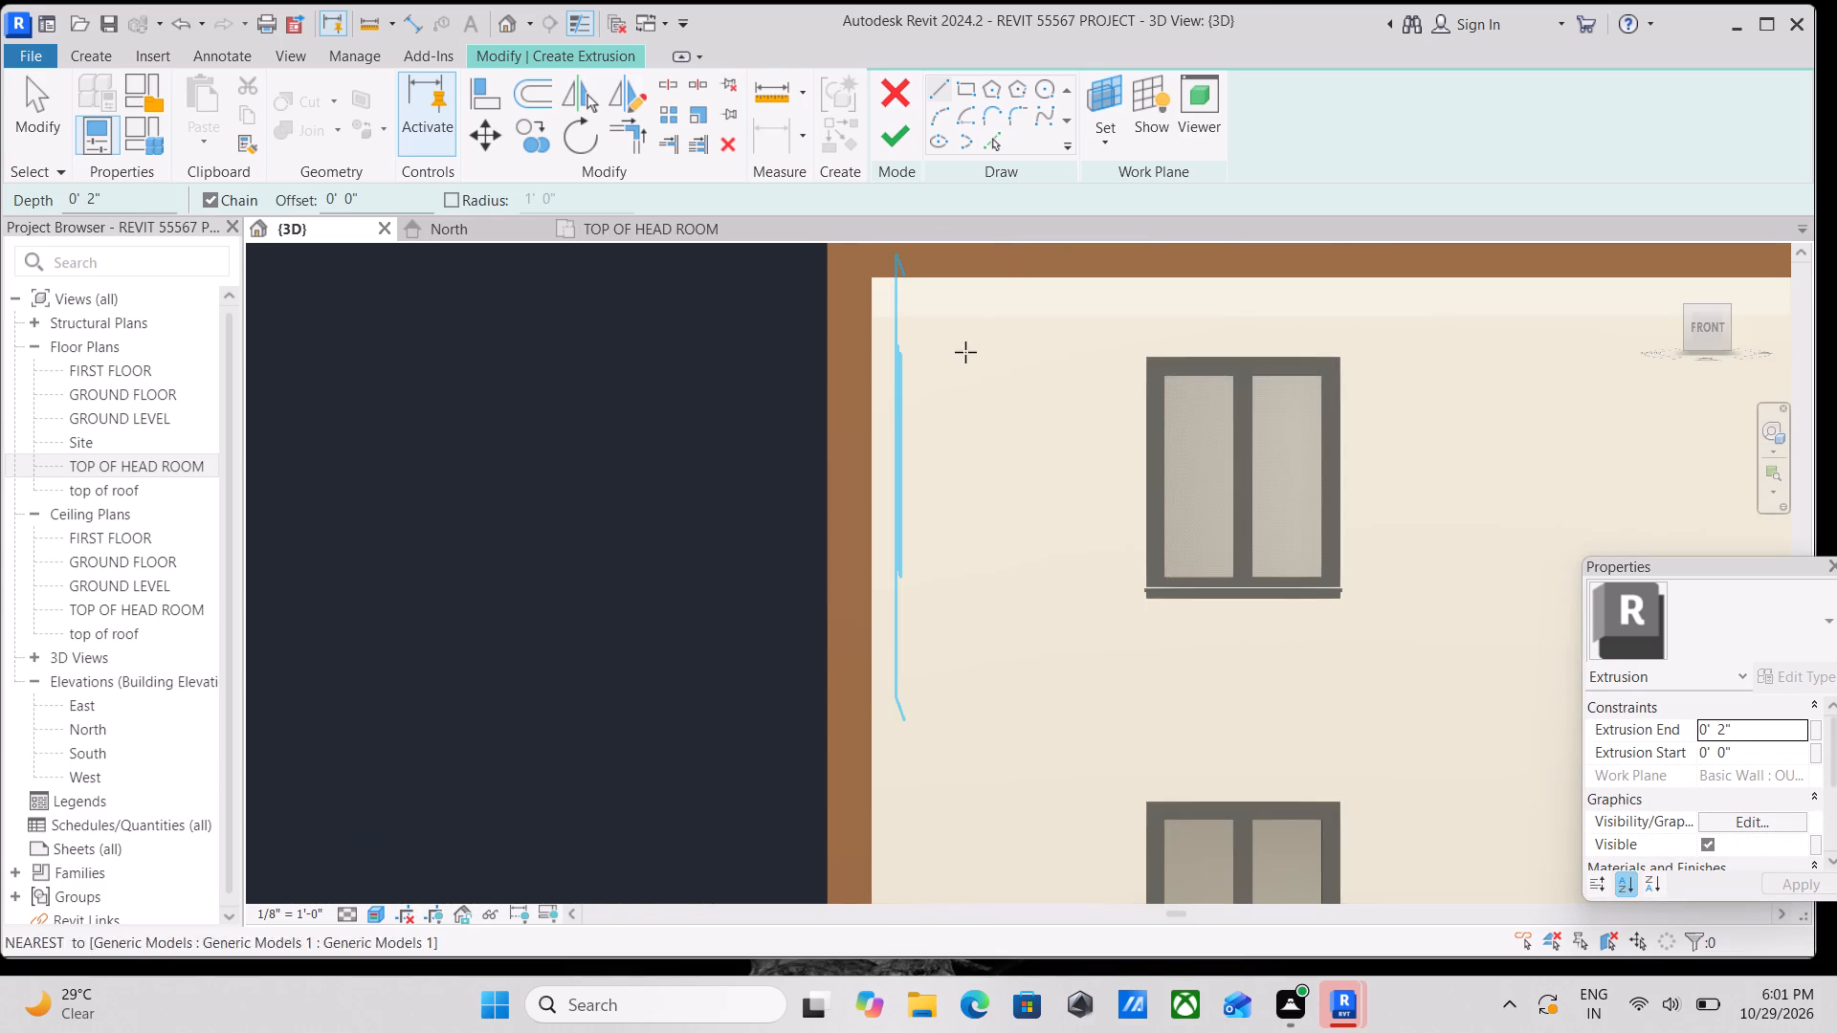
left_click(873, 318)
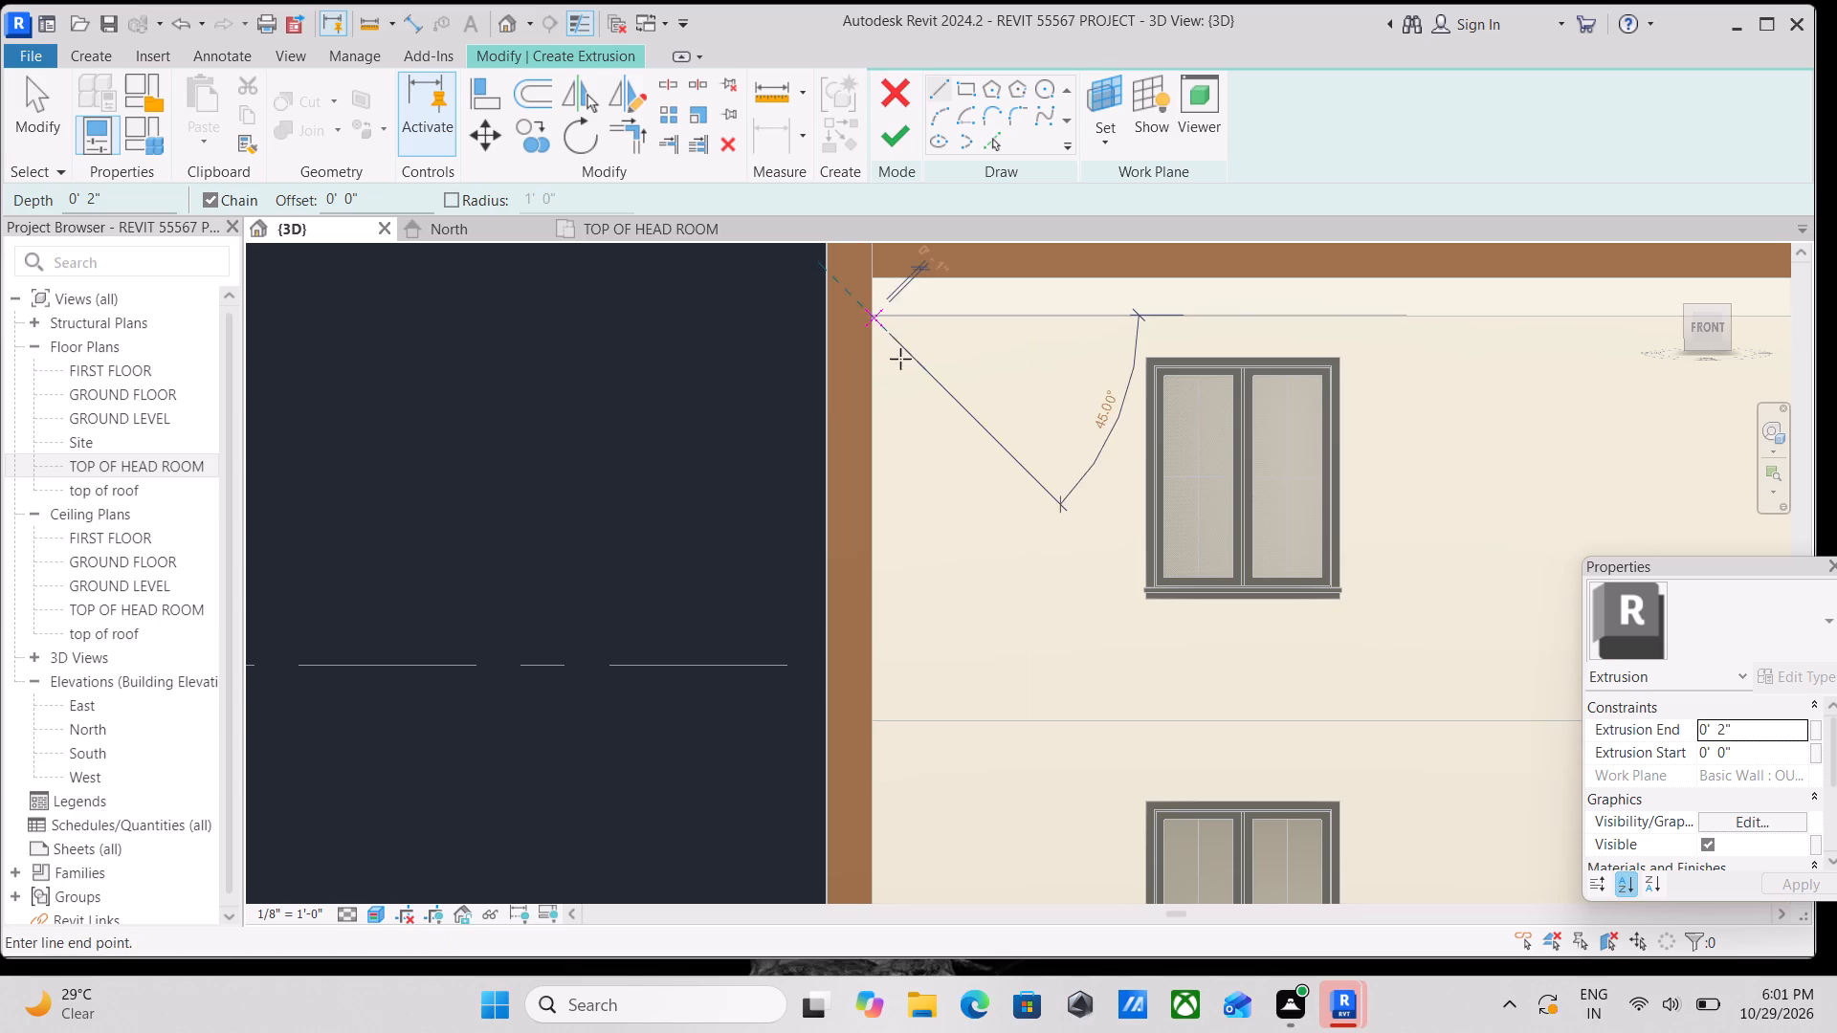
key("Escape")
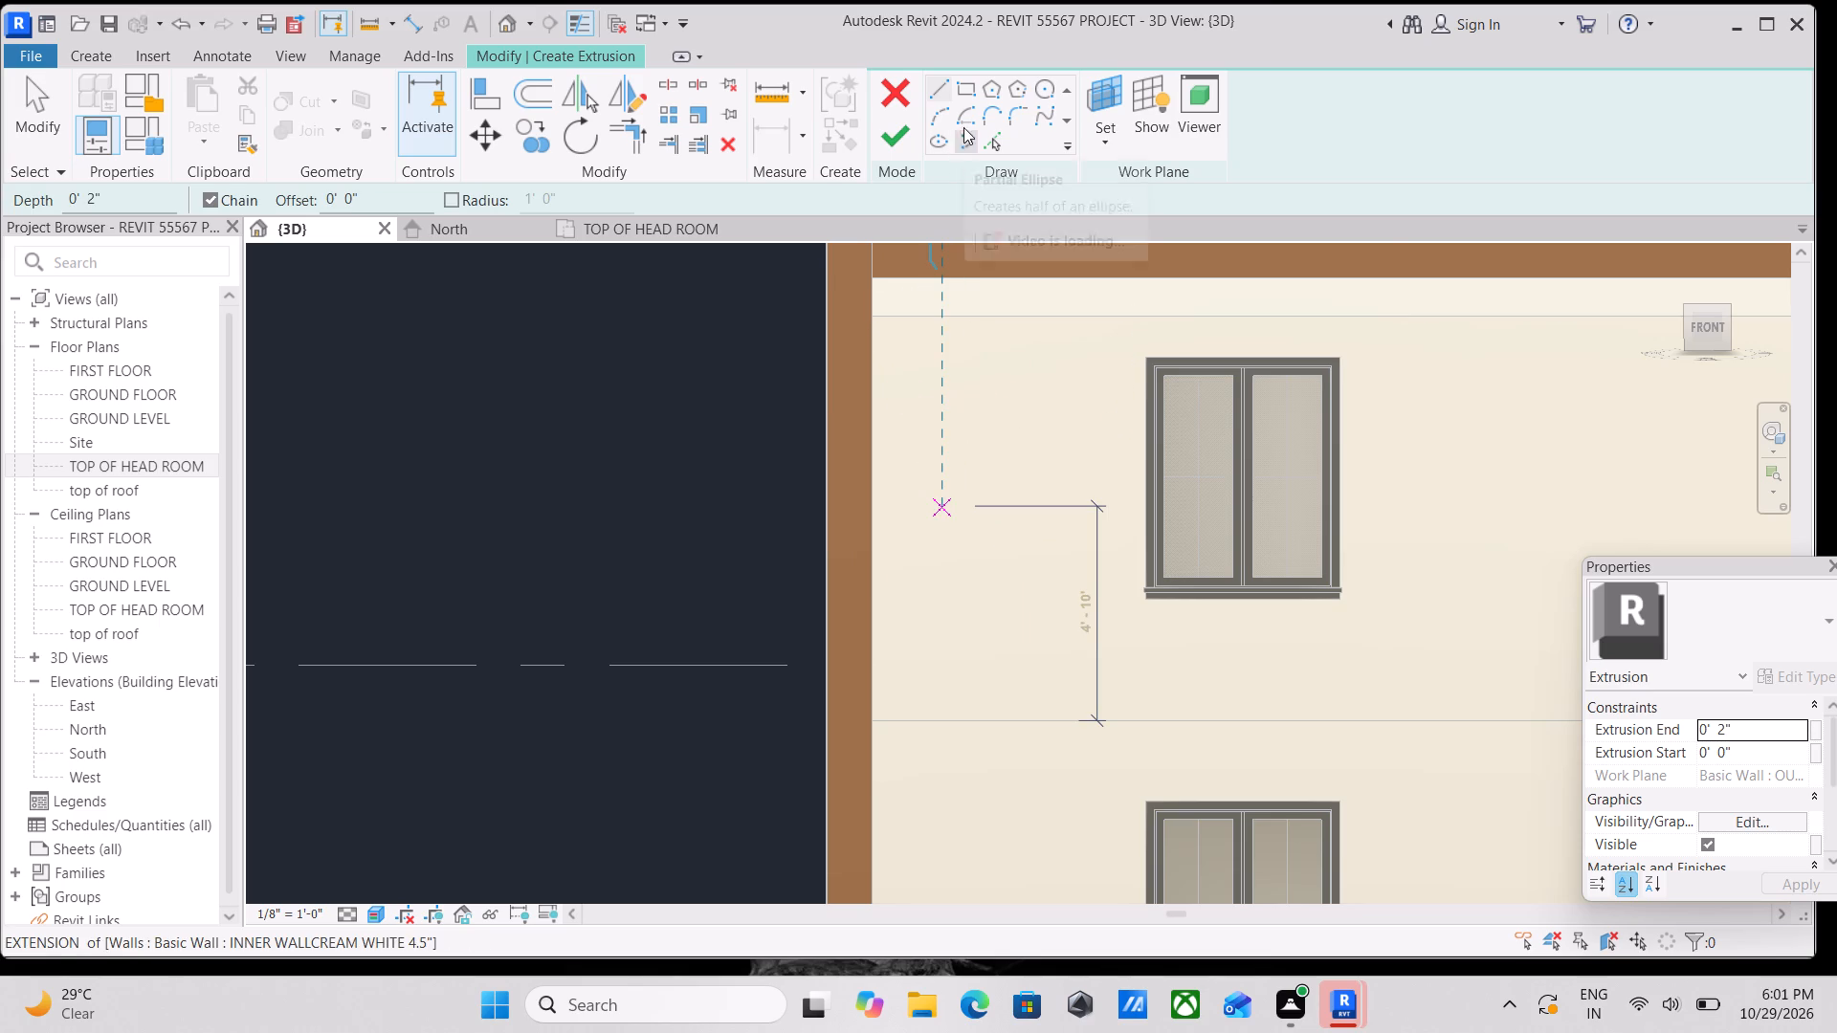
left_click(969, 87)
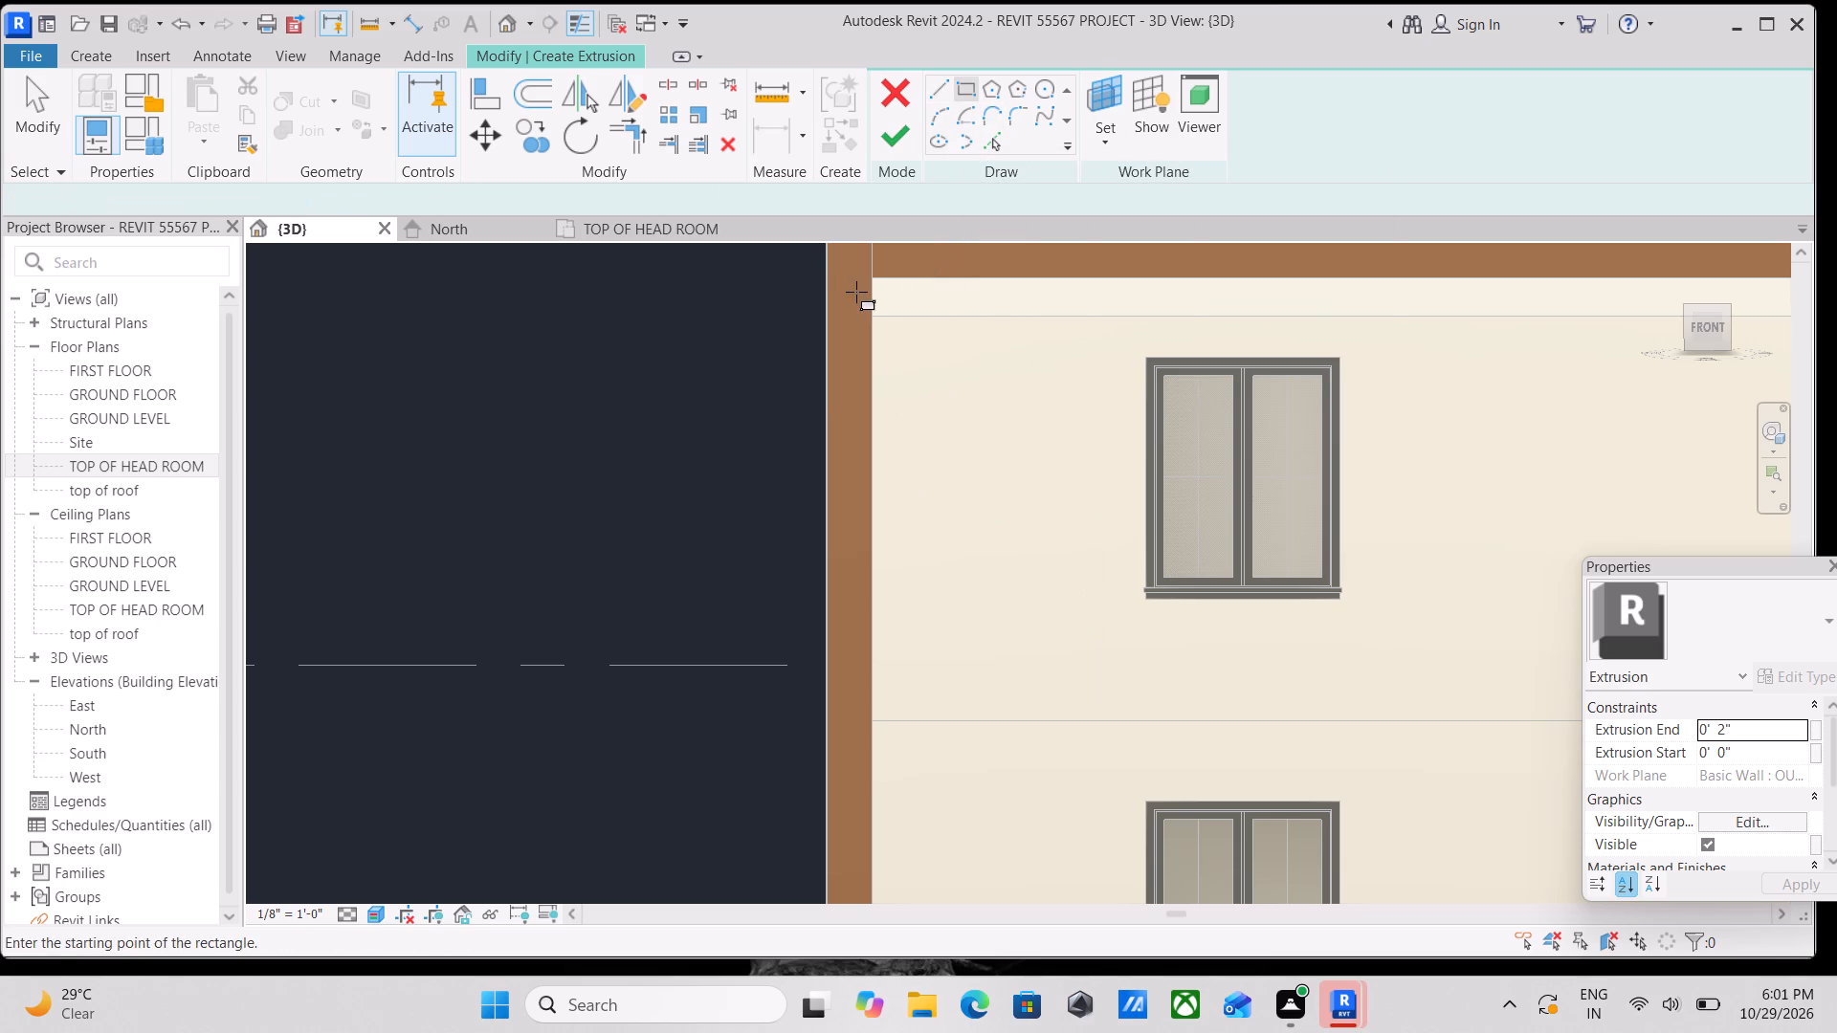
left_click(874, 277)
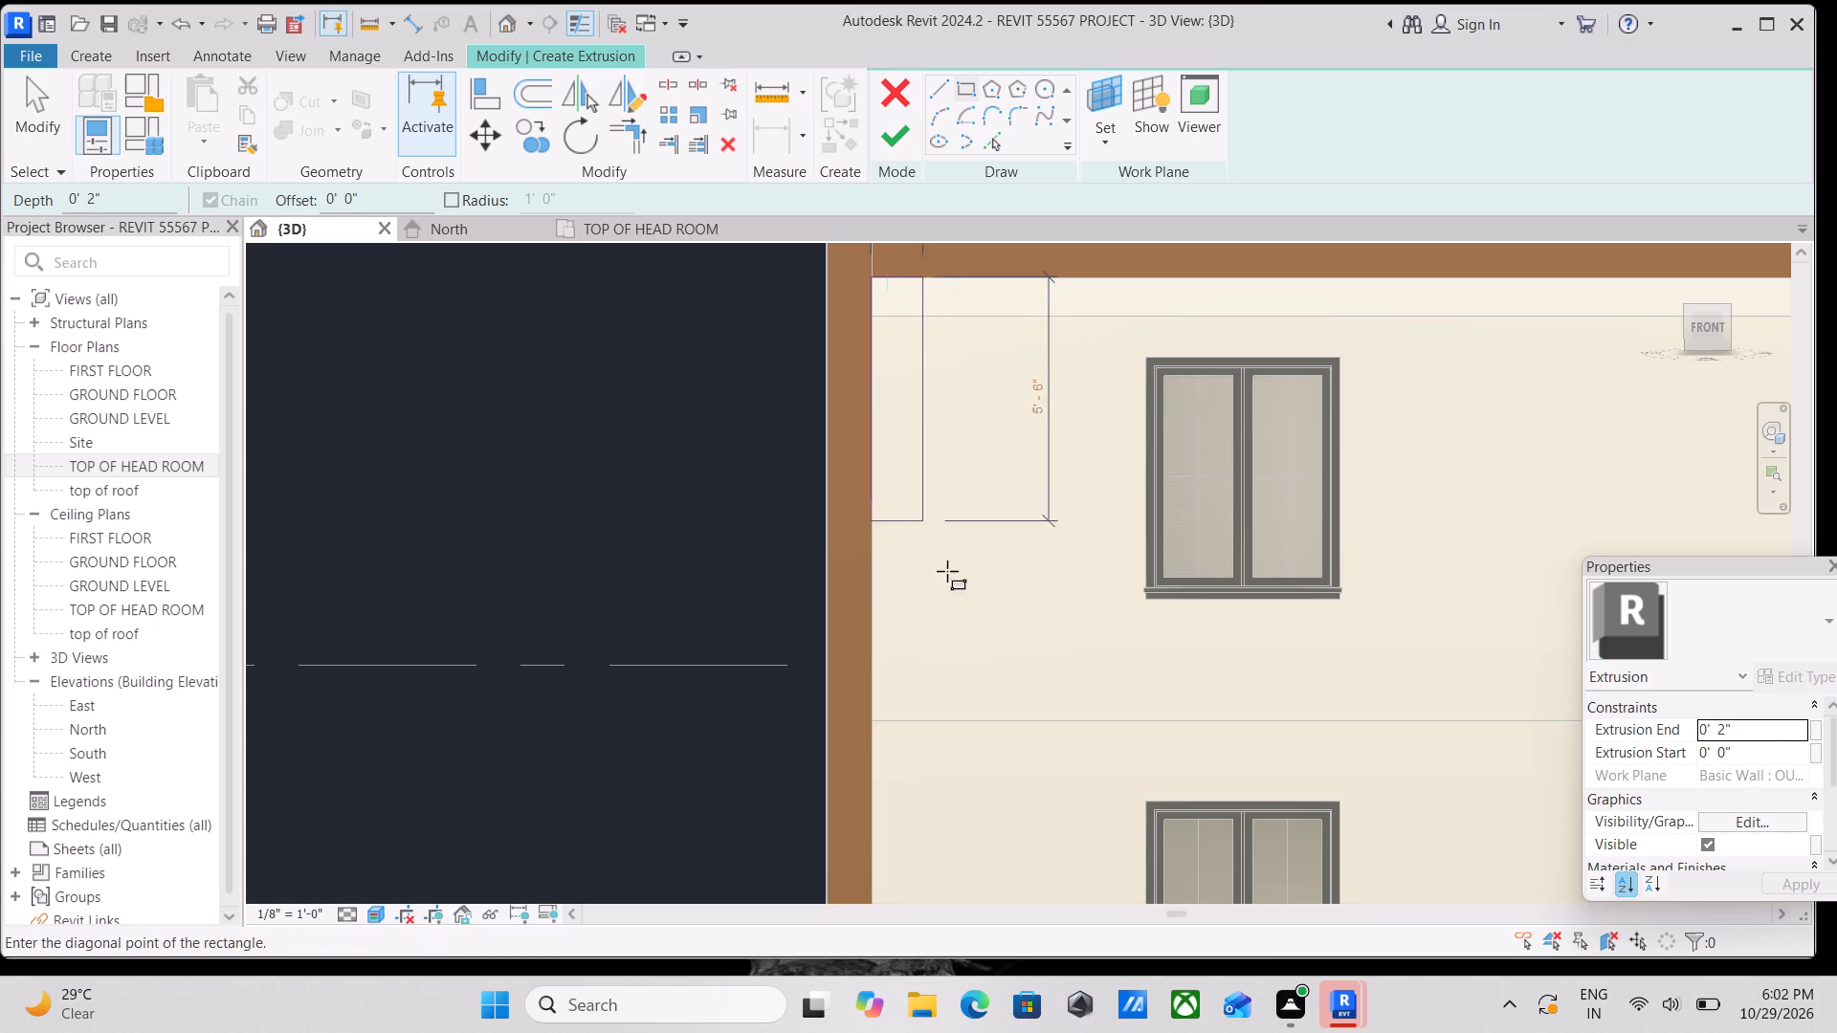
middle_click_drag(986, 658, 965, 350)
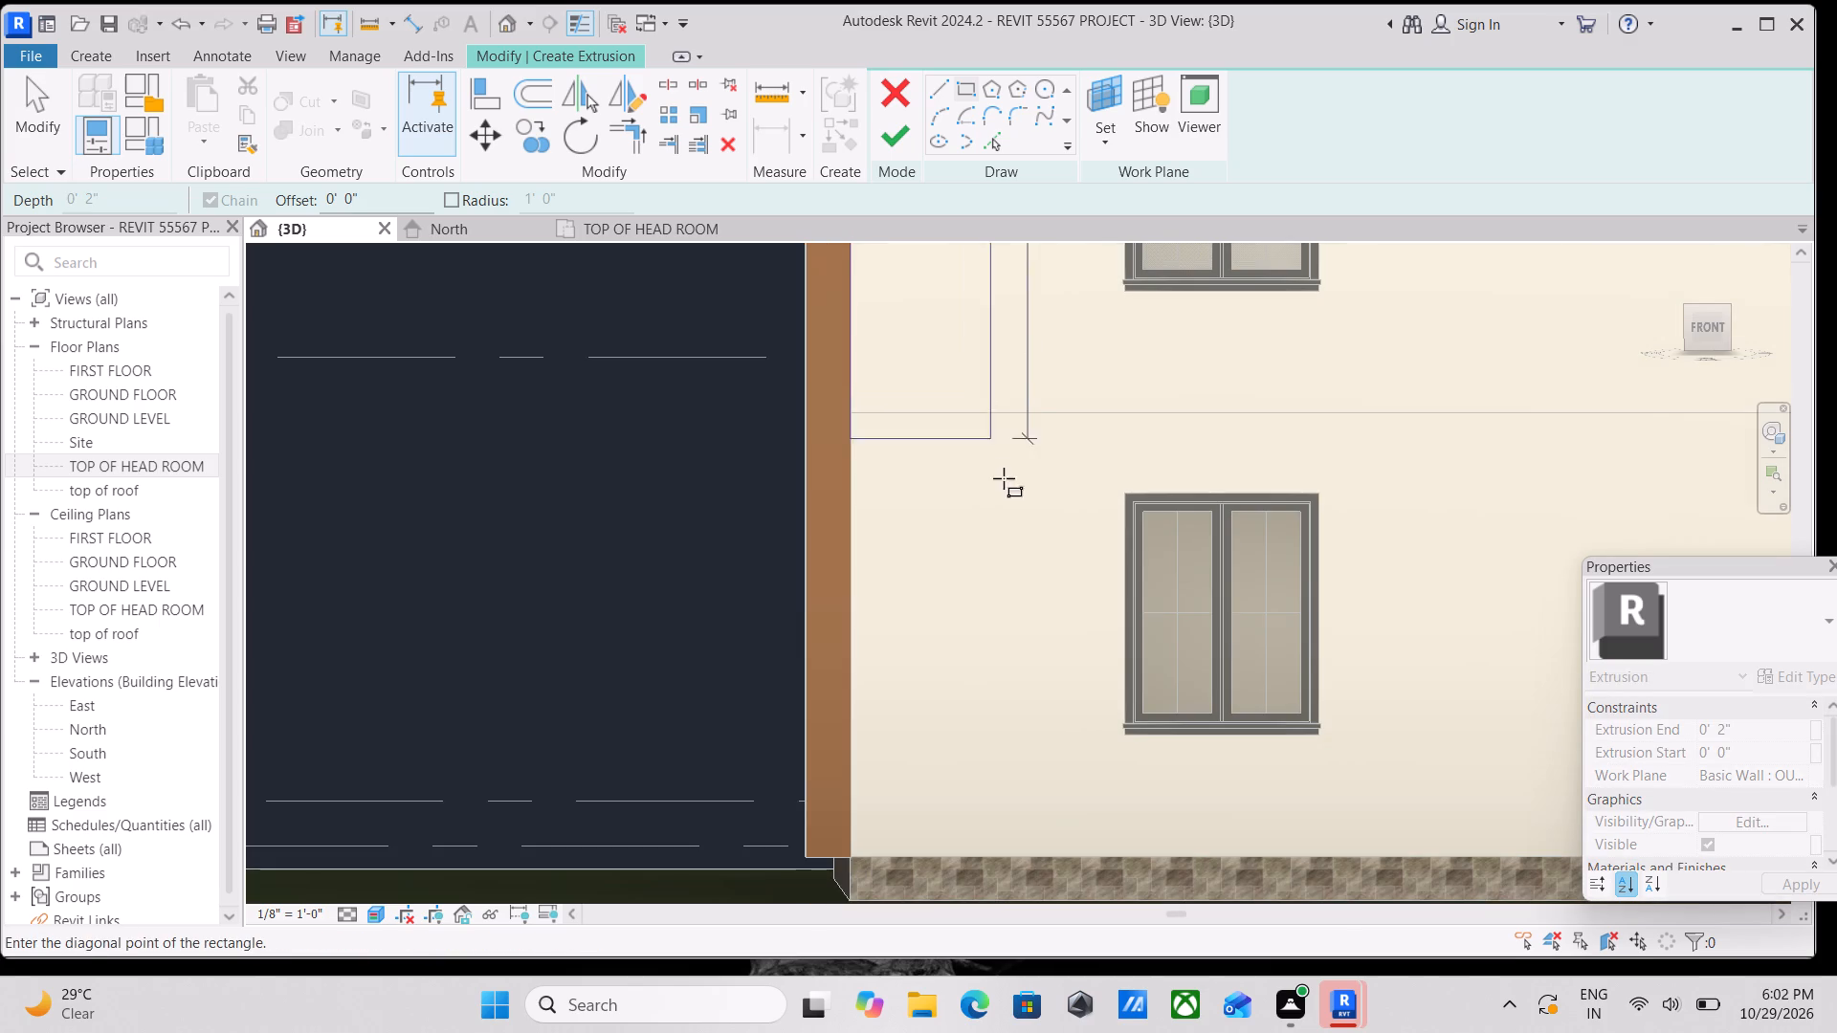
scroll(1033, 616, "down", 2)
middle_click_drag(1033, 616, 1004, 521)
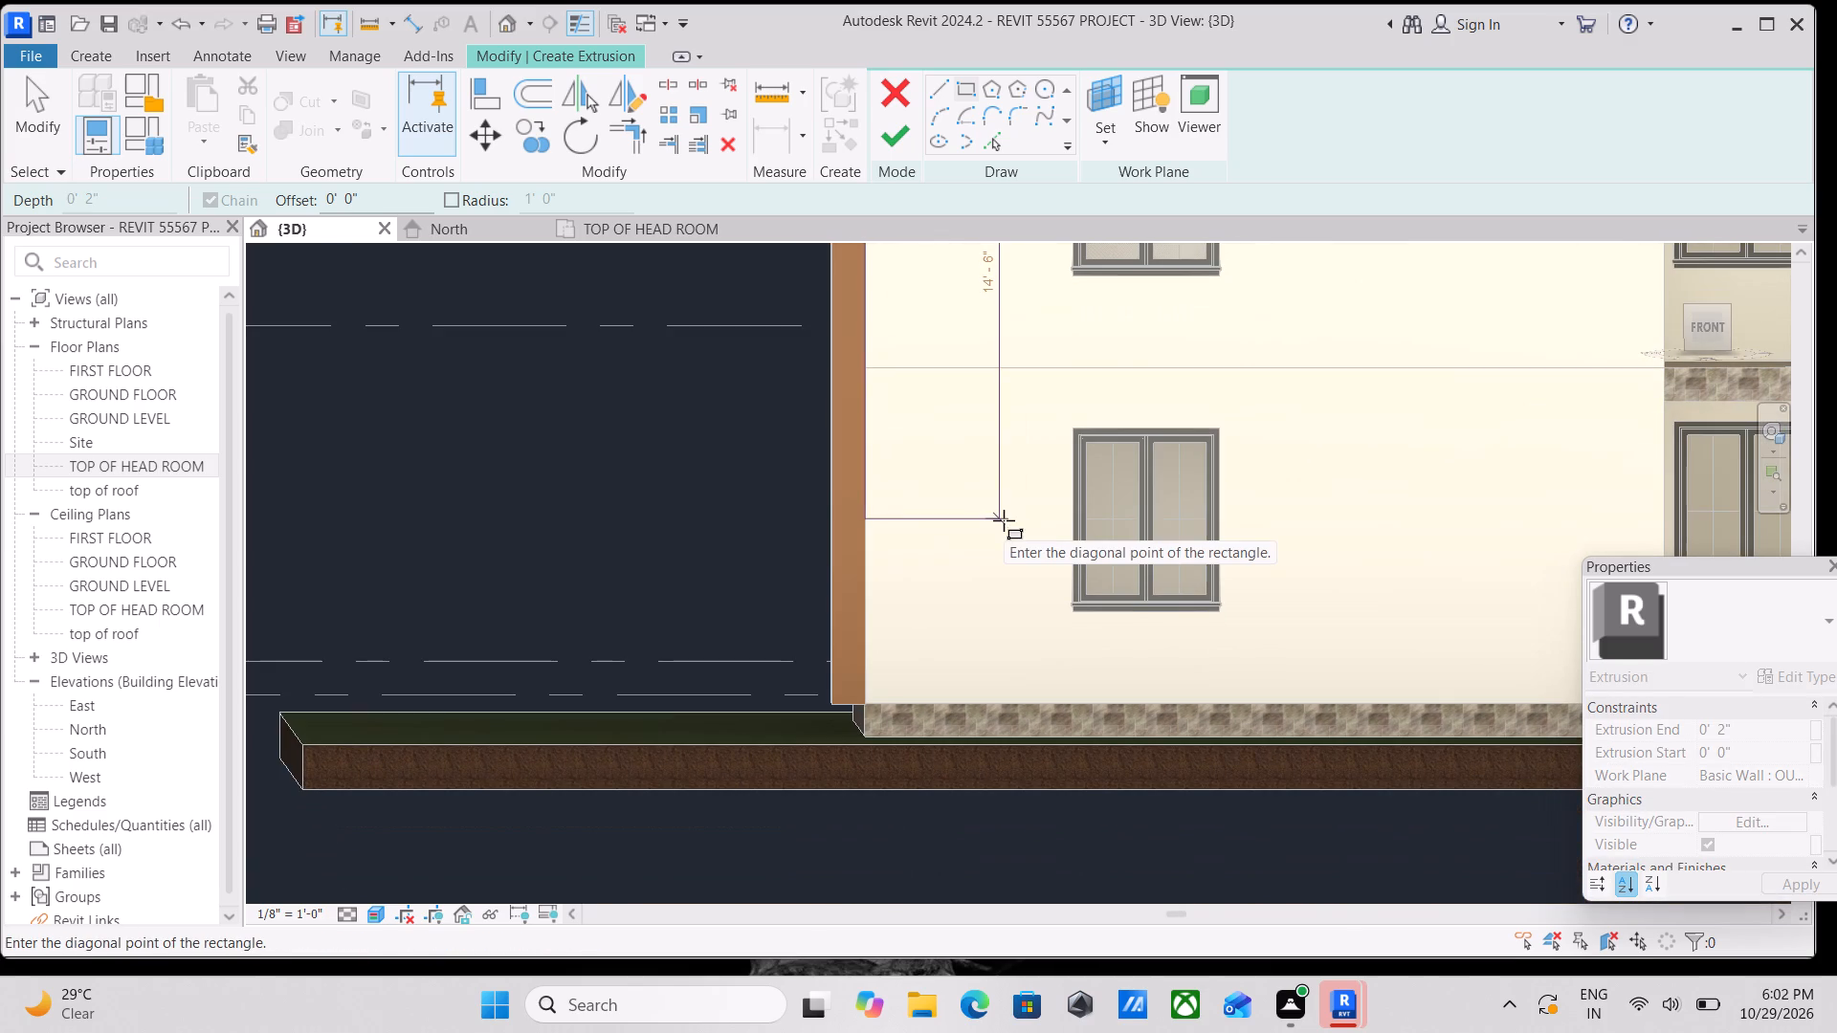
left_click(955, 736)
Create a new material in the Material Browser from the extrusion's Material property.
scroll(1040, 514, "down", 1)
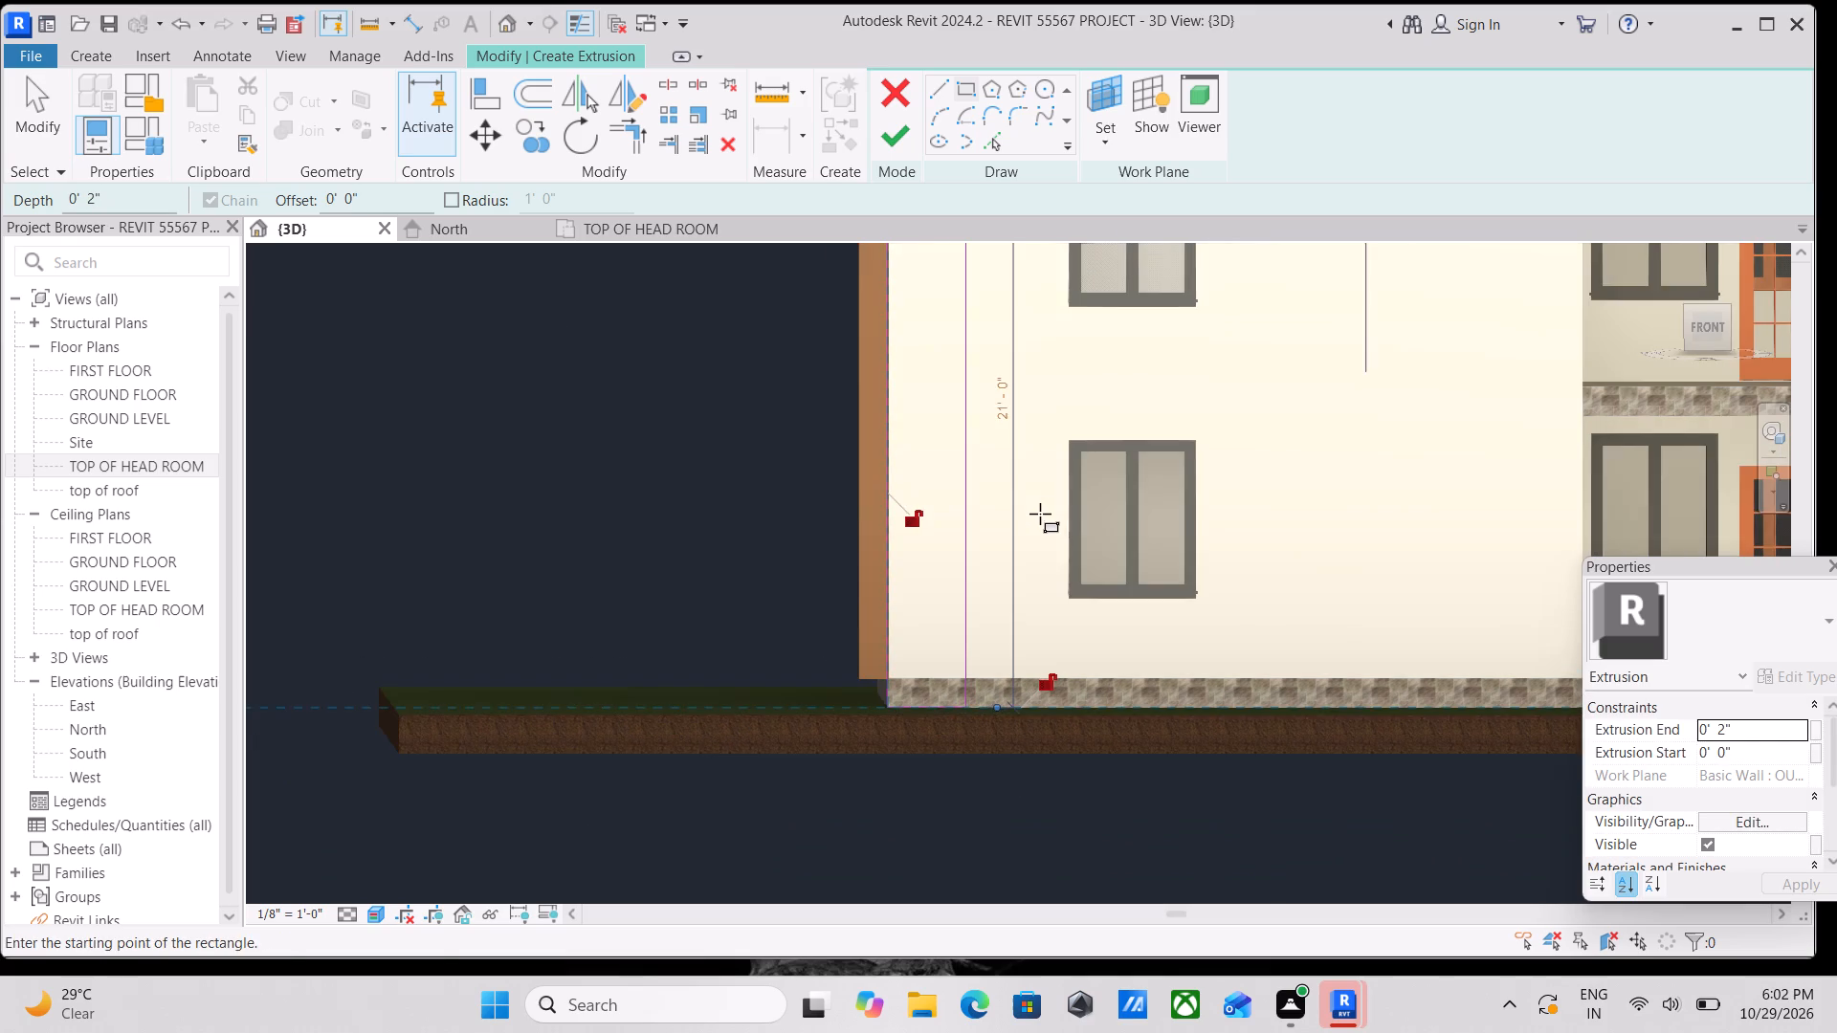
scroll(1065, 514, "down", 1)
middle_click_drag(1065, 514, 991, 555)
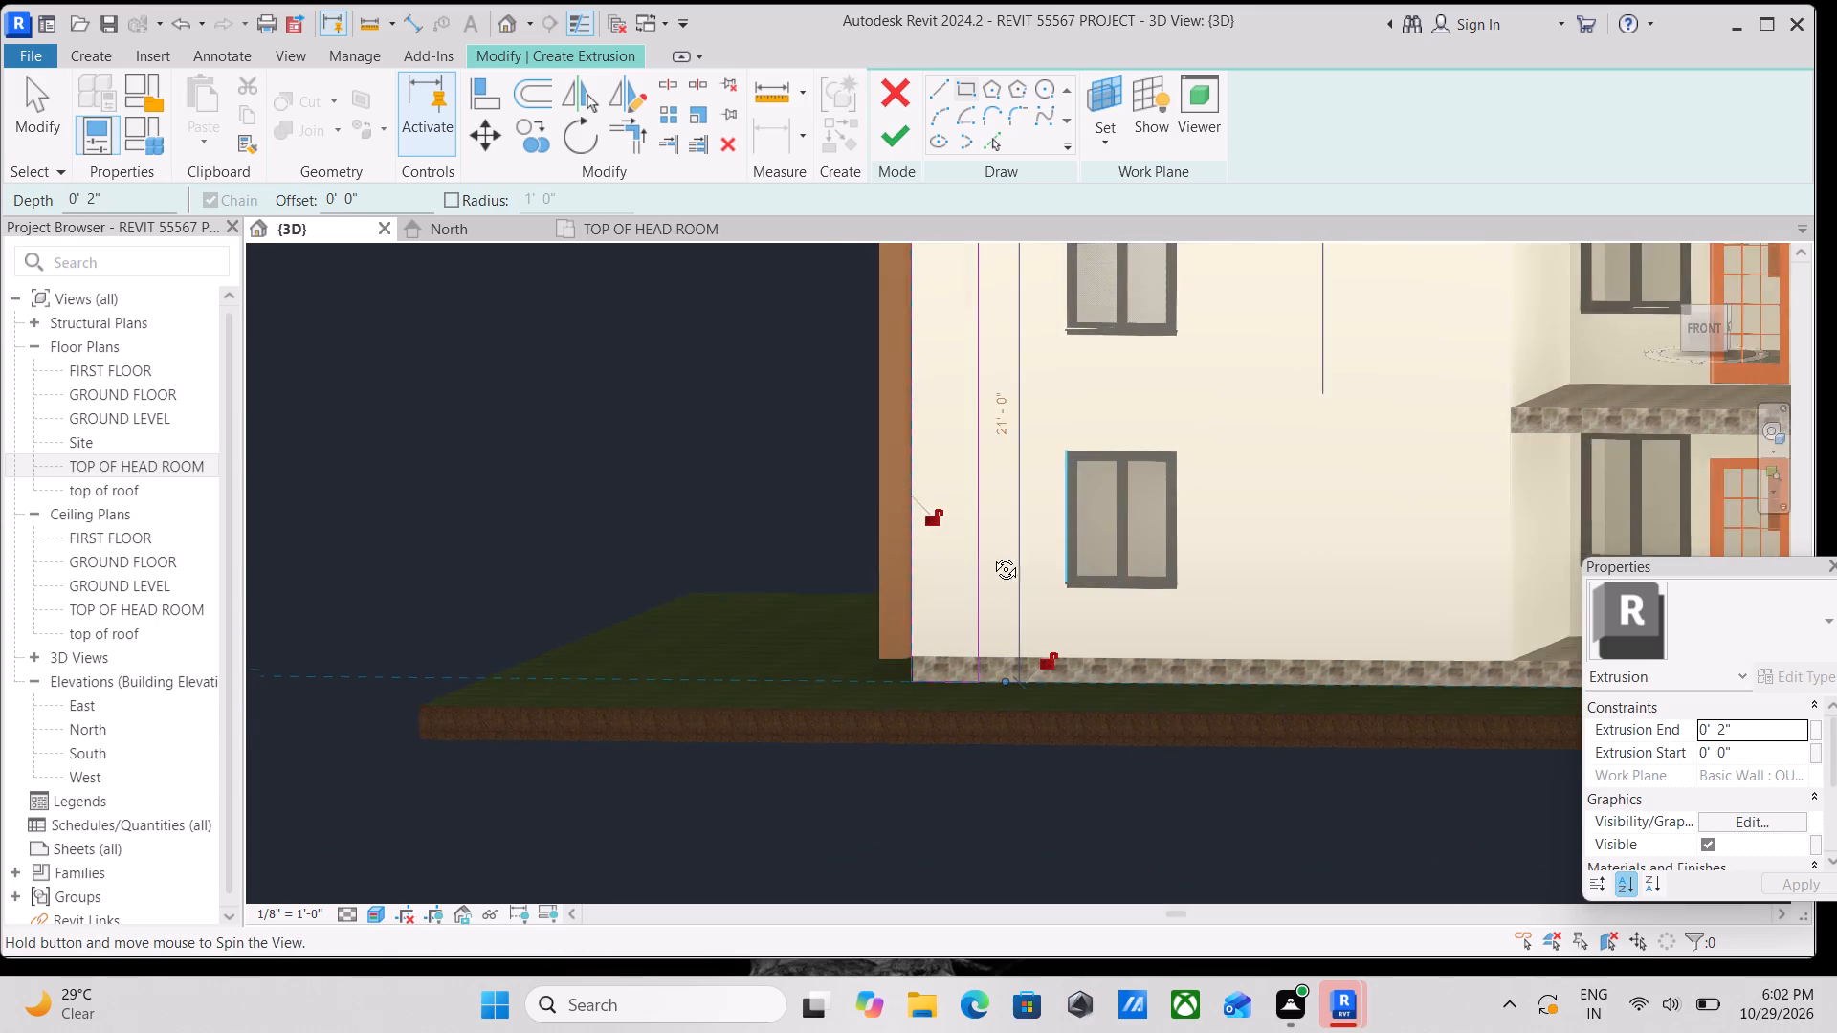
middle_click_drag(991, 555, 929, 659)
scroll(1755, 807, "down", 2)
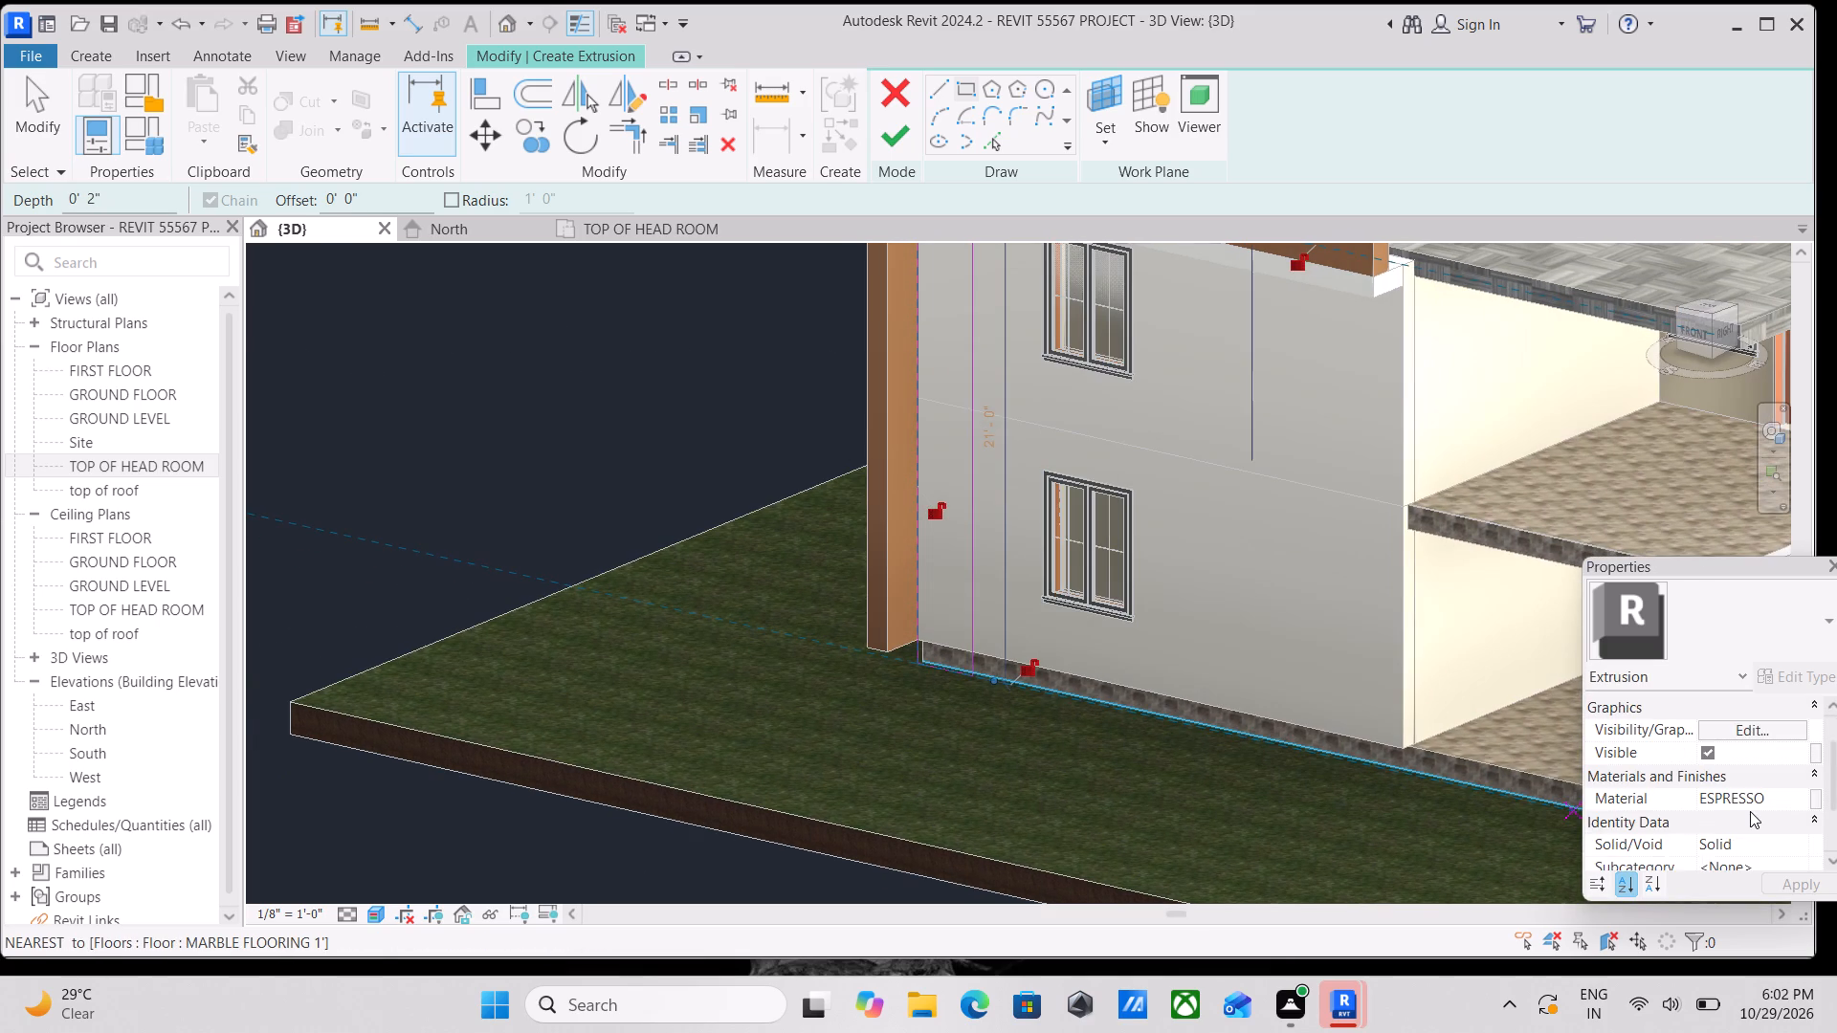
scroll(1750, 811, "down", 2)
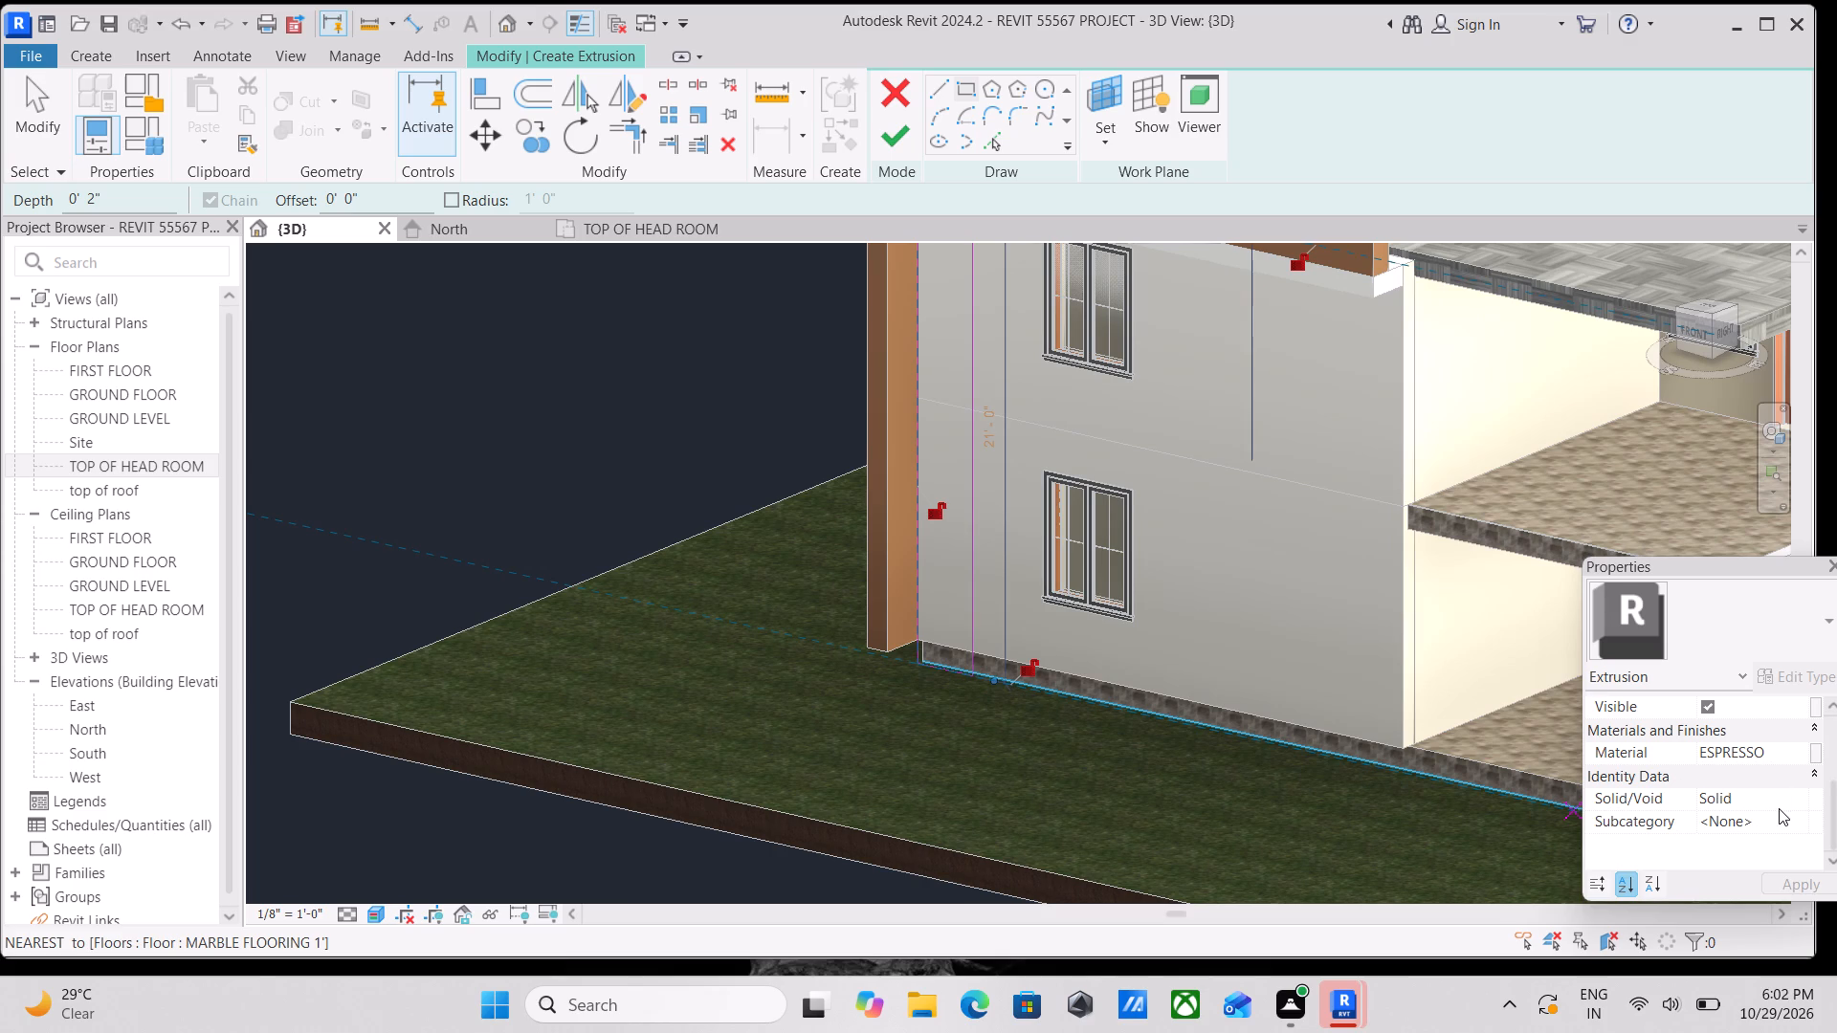
scroll(1779, 808, "up", 2)
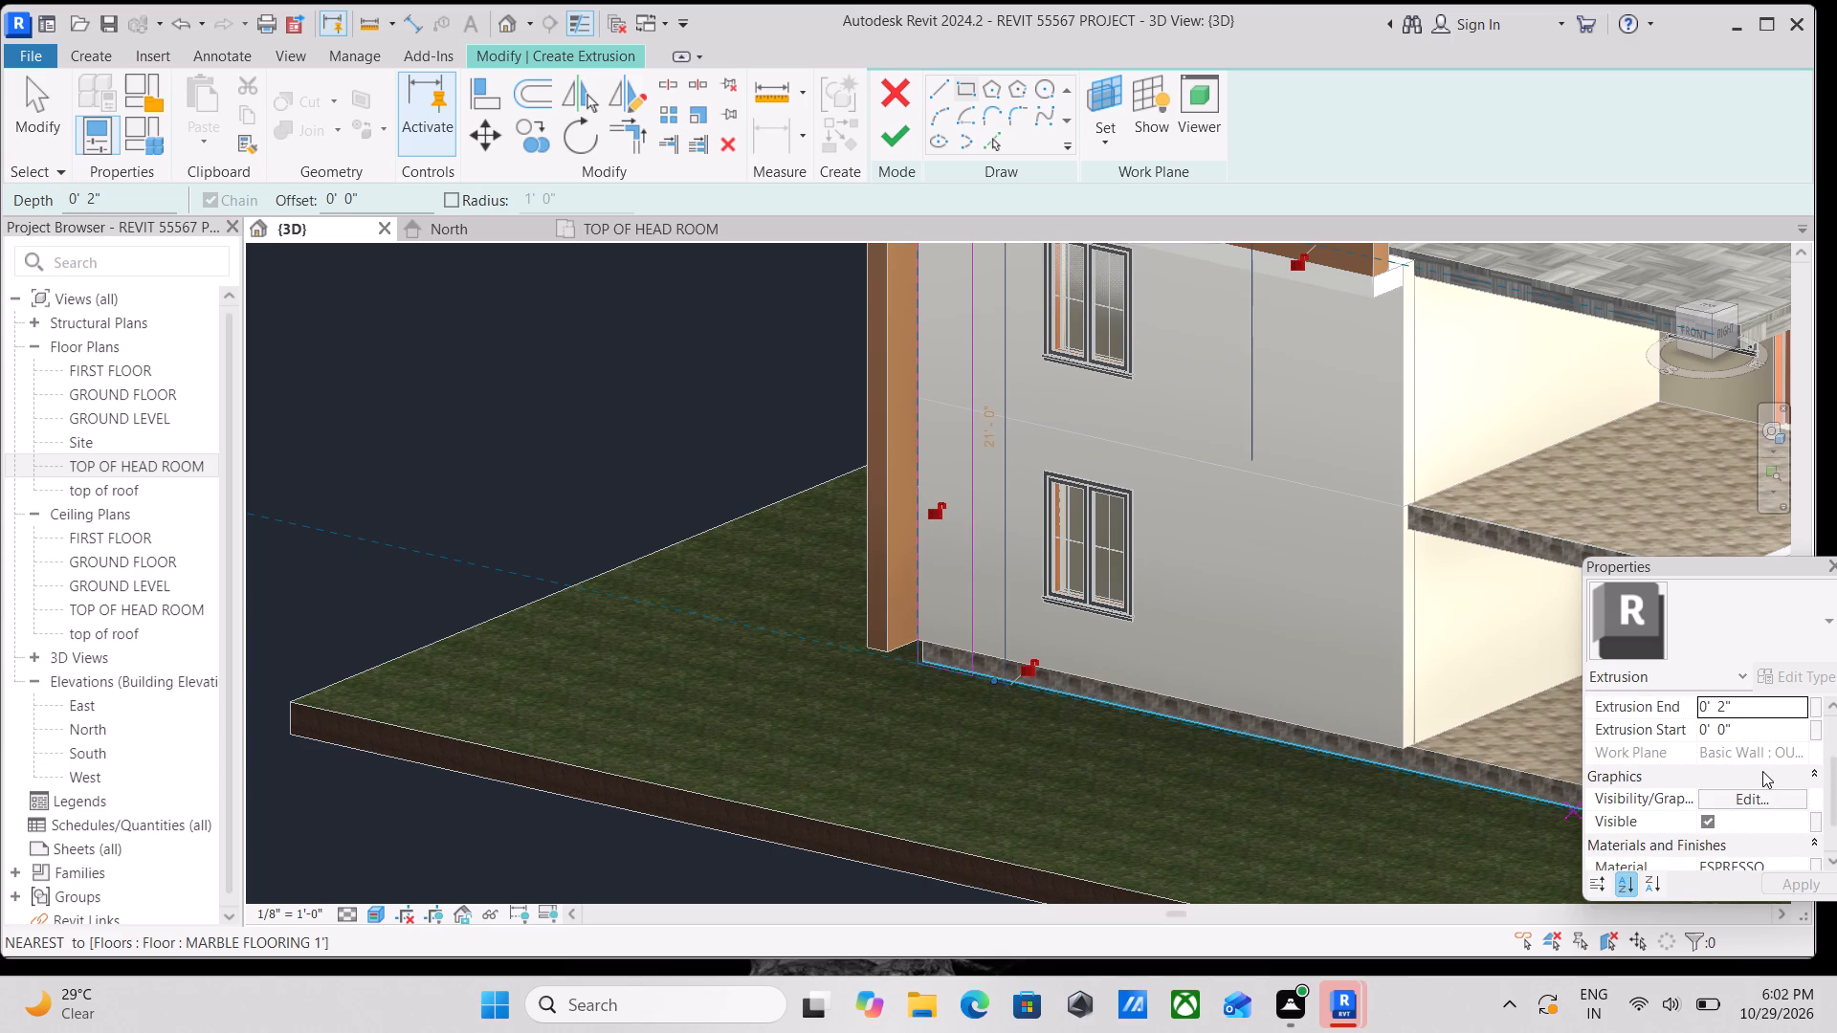
scroll(1762, 771, "down", 2)
scroll(1762, 771, "up", 1)
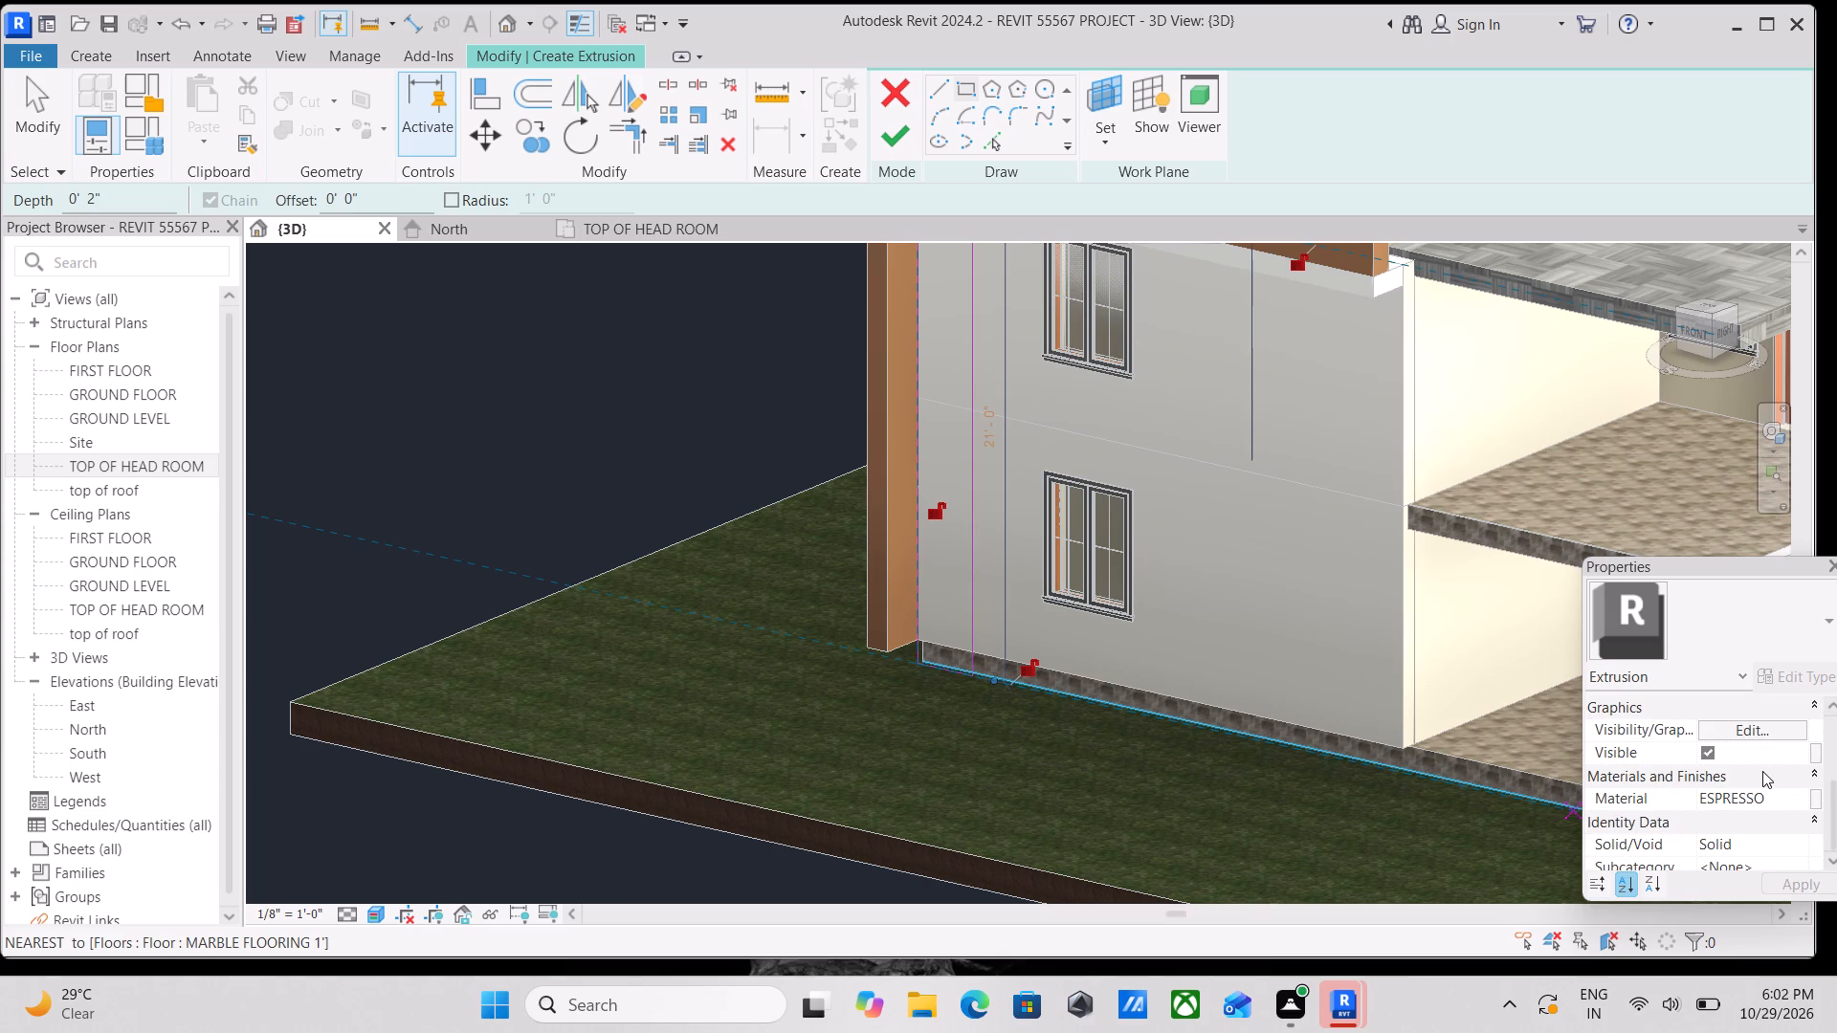
left_click(1804, 799)
left_click(1804, 799)
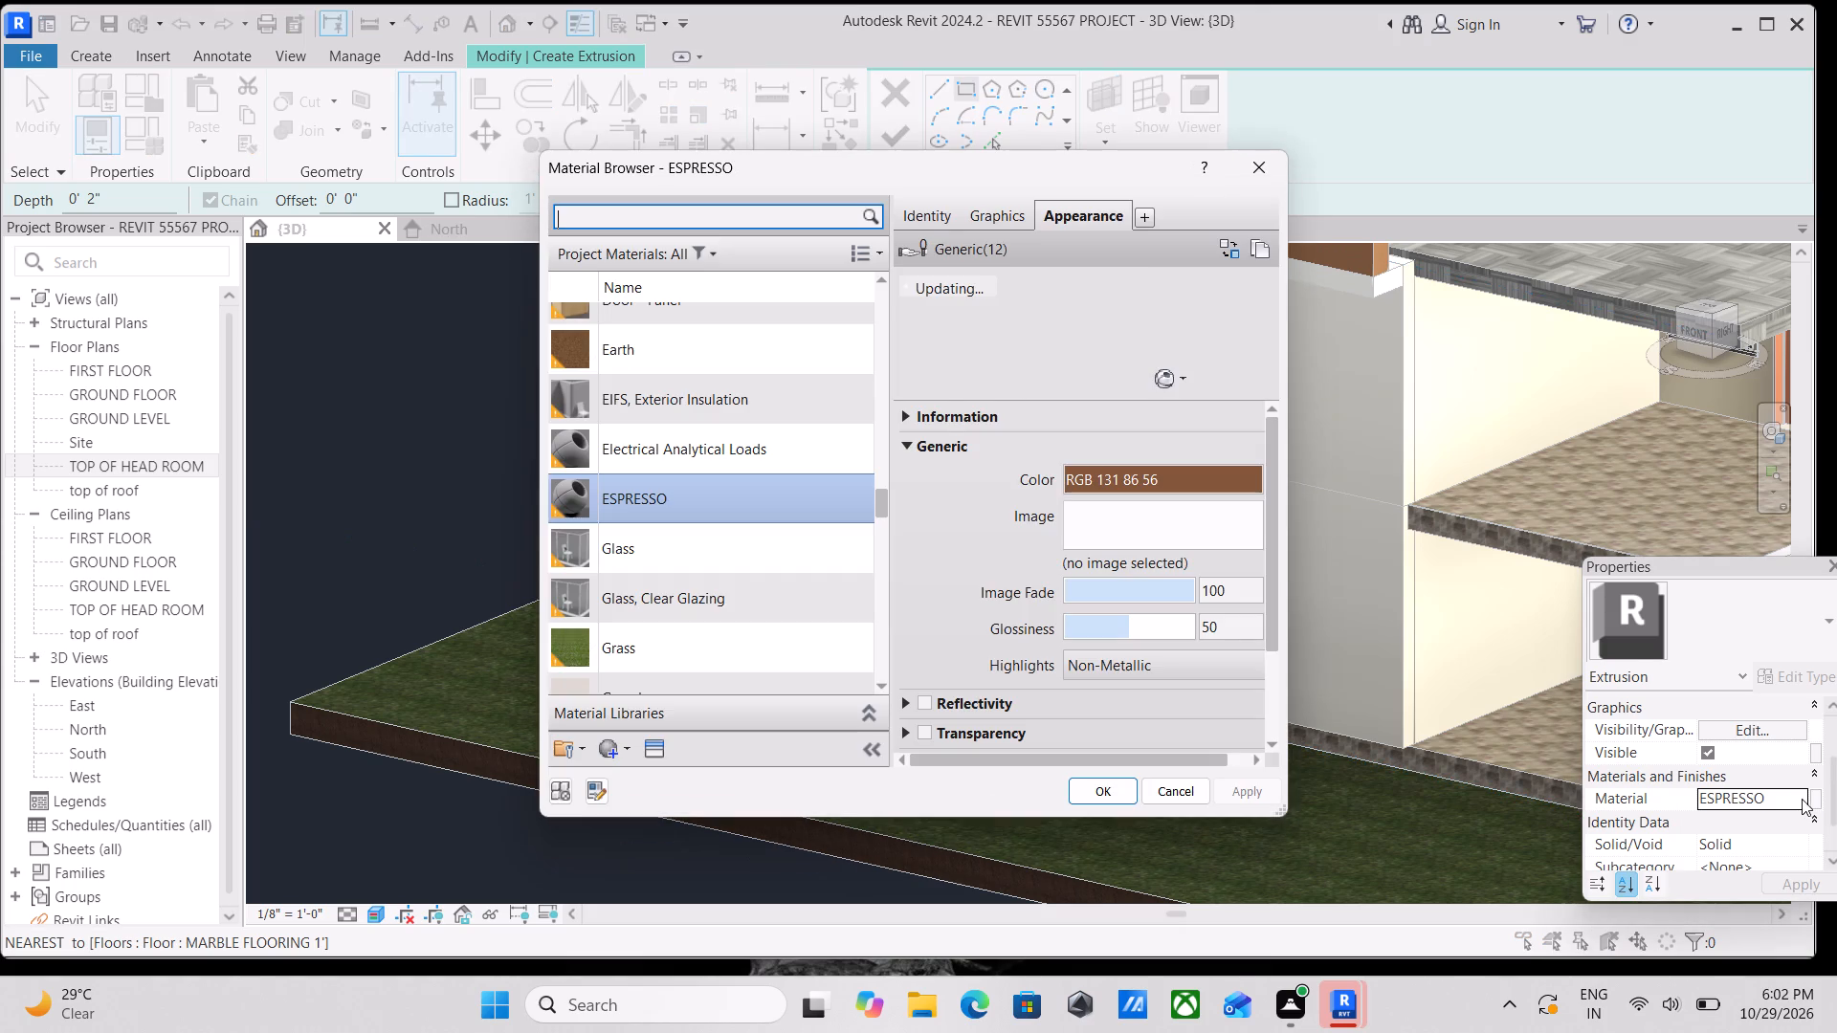
left_click(600, 746)
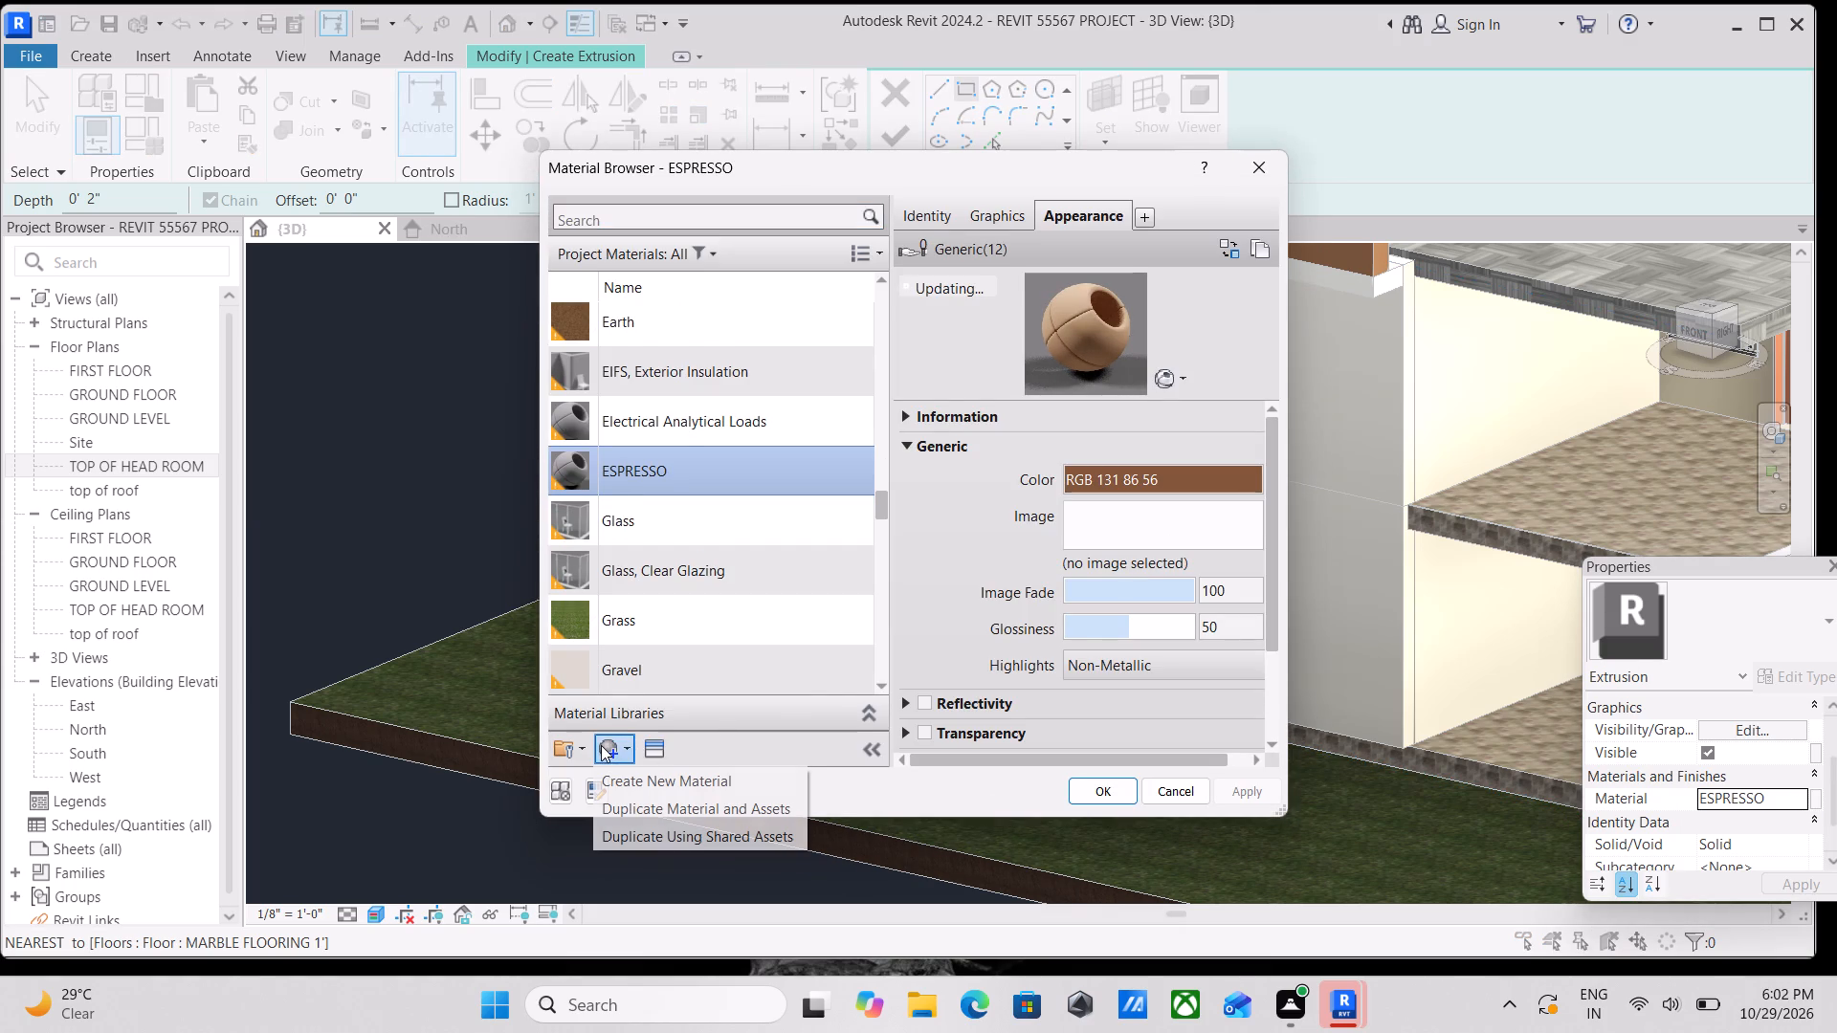
left_click(652, 774)
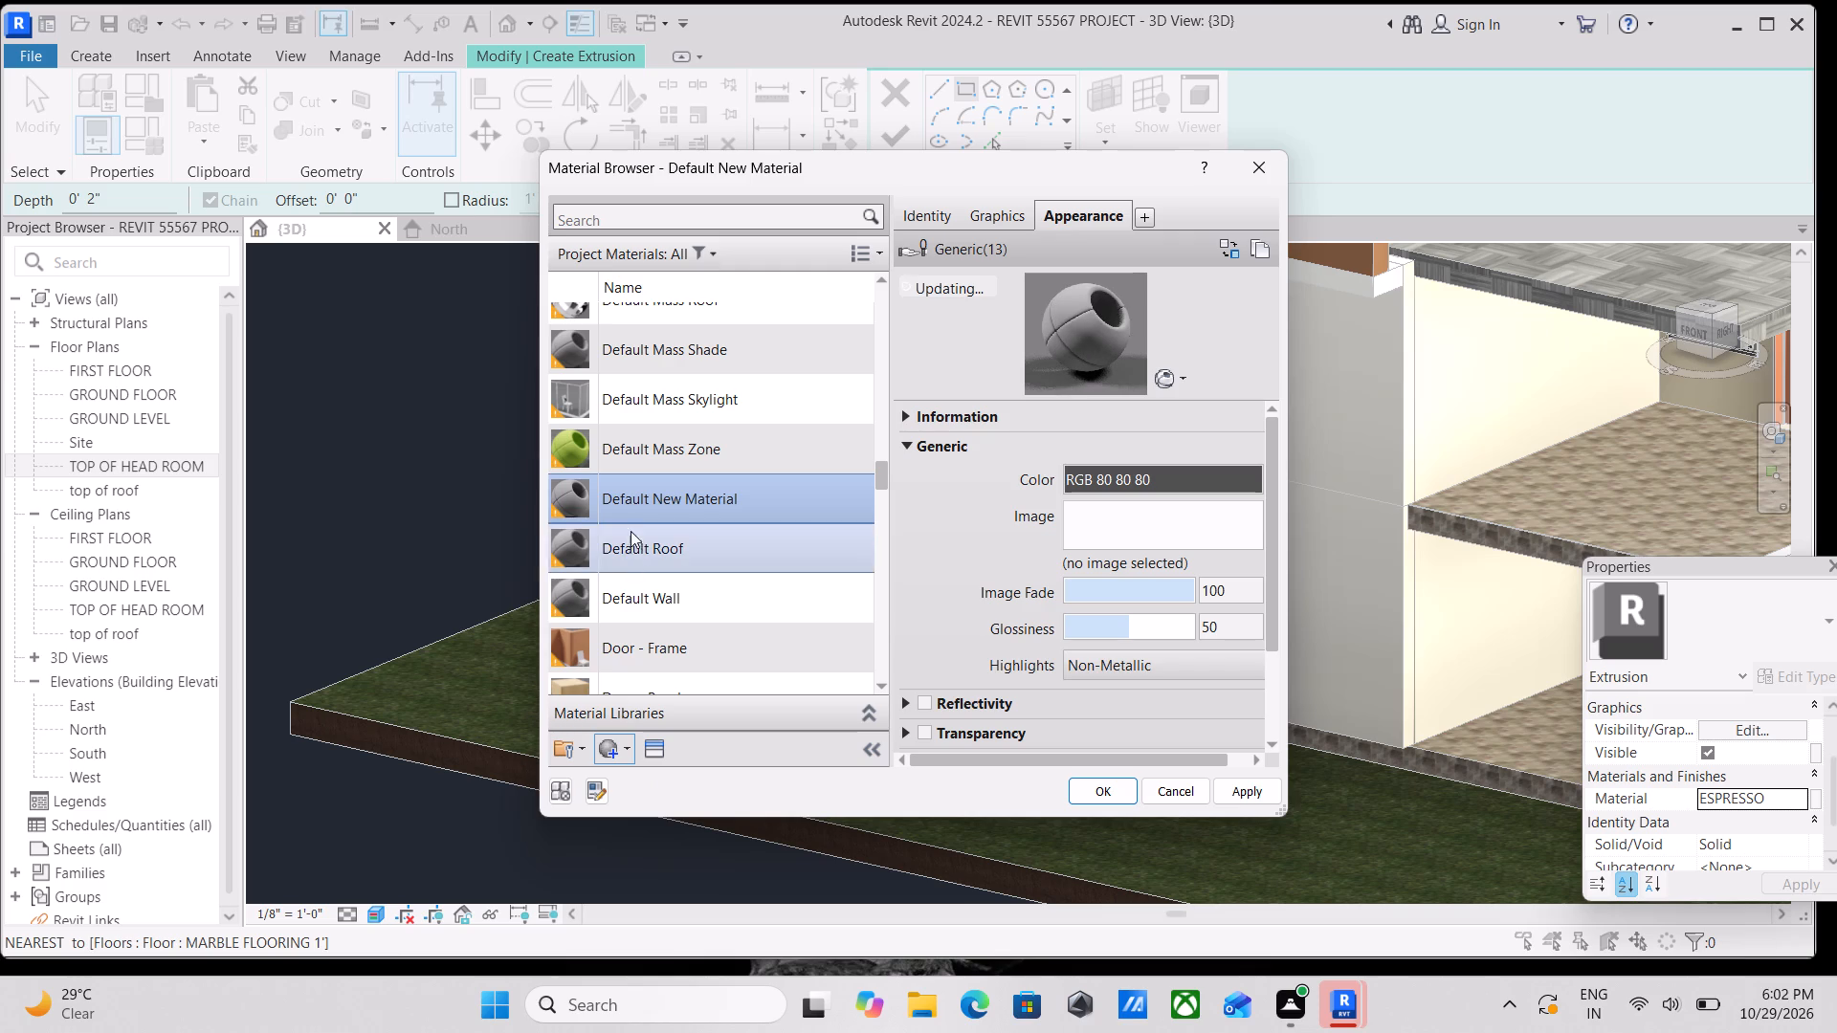
Rename the new material as SAND STONE BEIGE CLADDING.
right_click(637, 495)
left_click(719, 592)
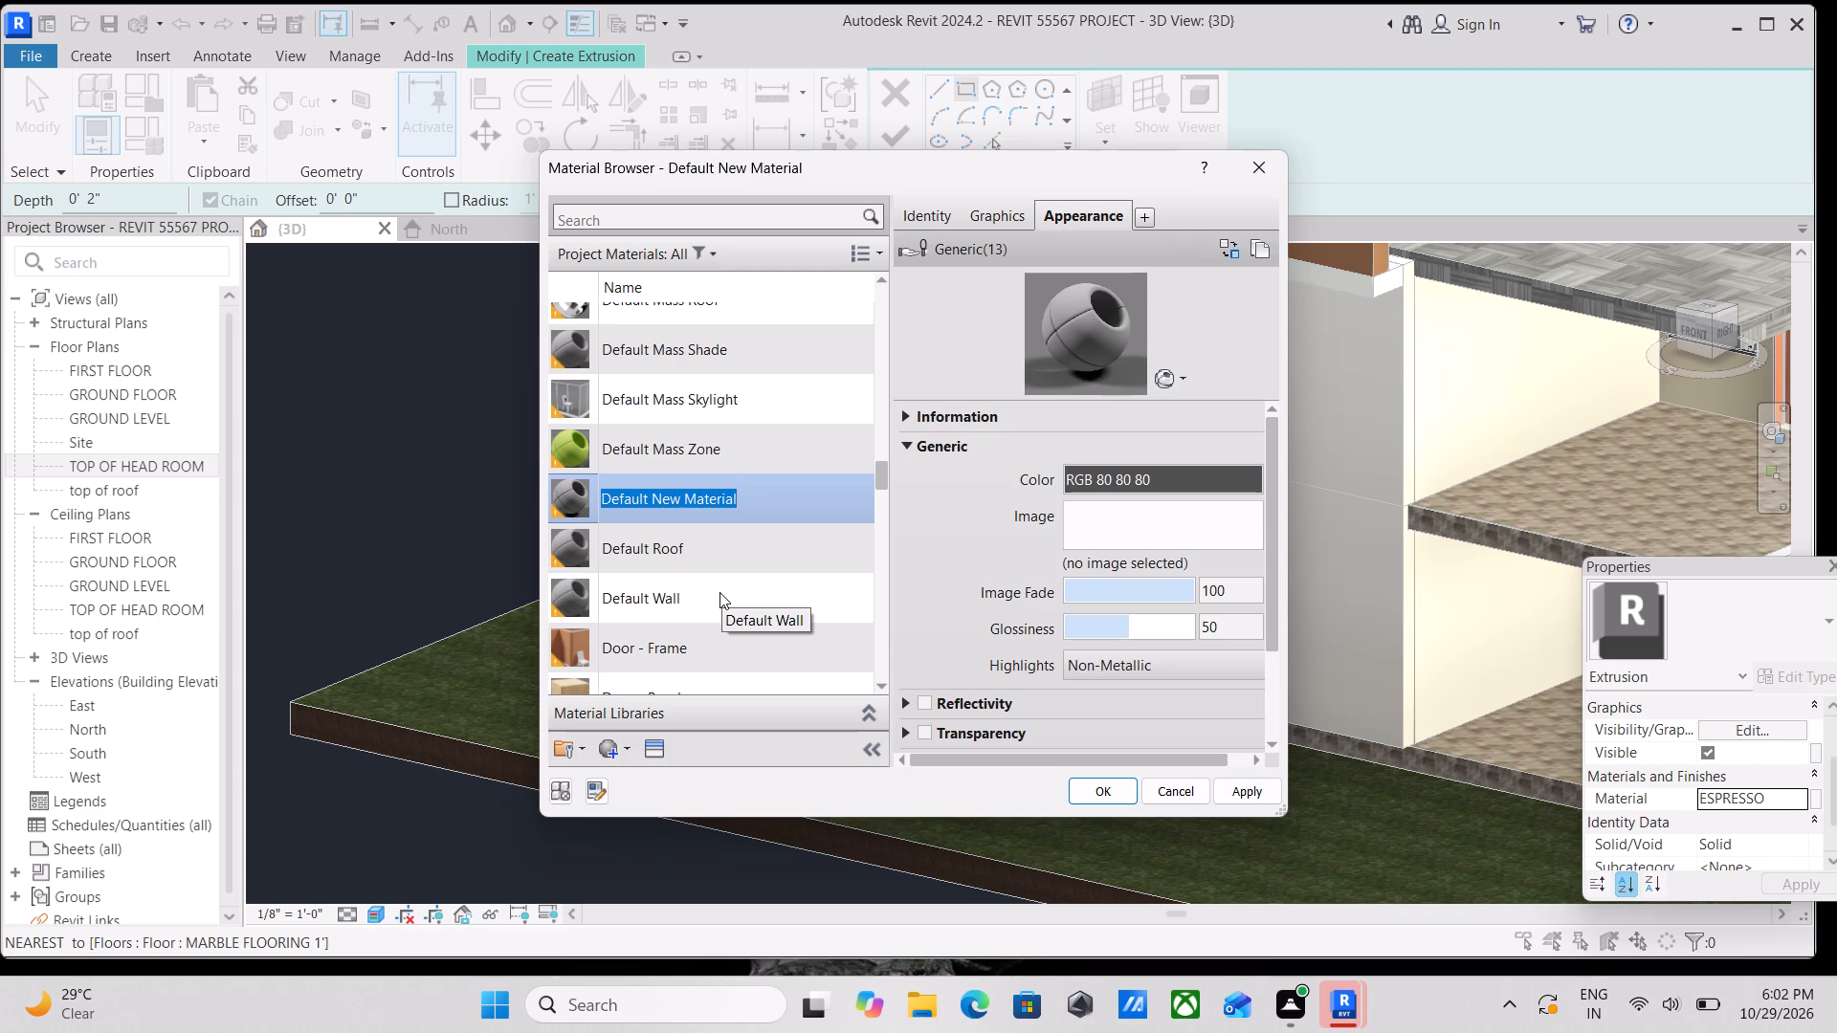
key("s")
type("AN")
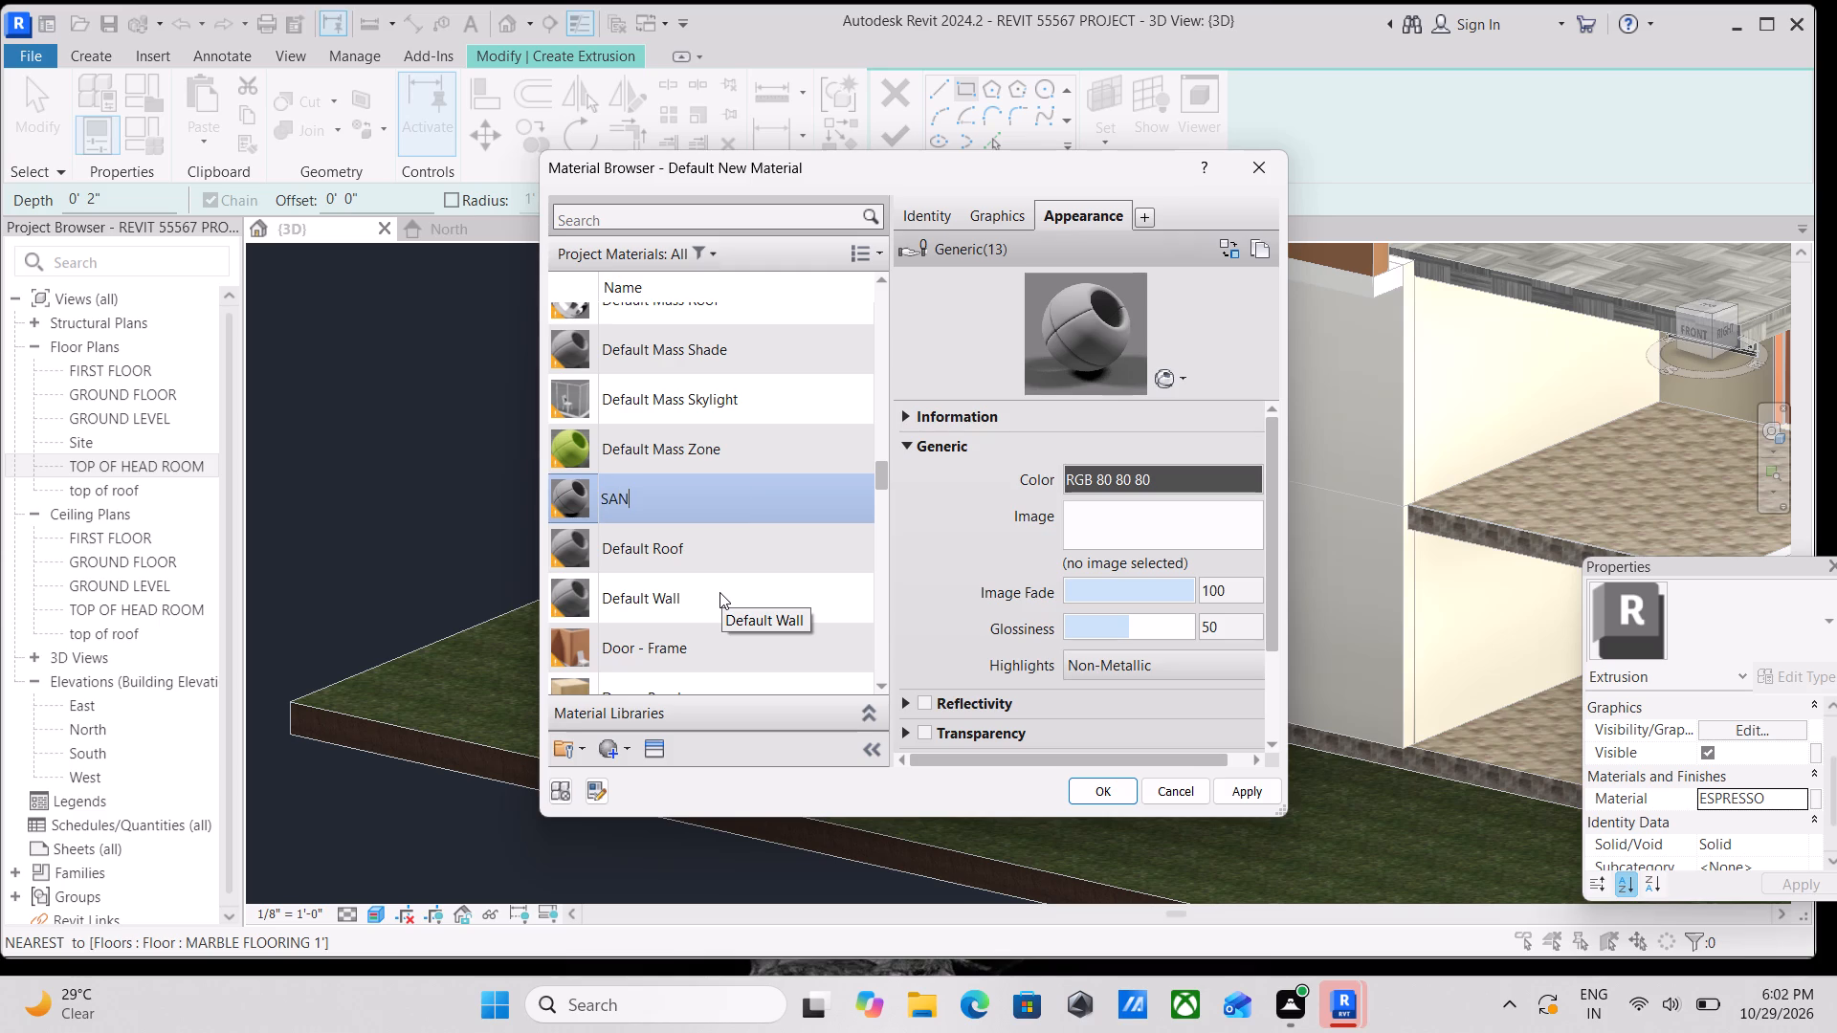
type("D STONE")
key("space")
type("BEO")
key("BackSpace")
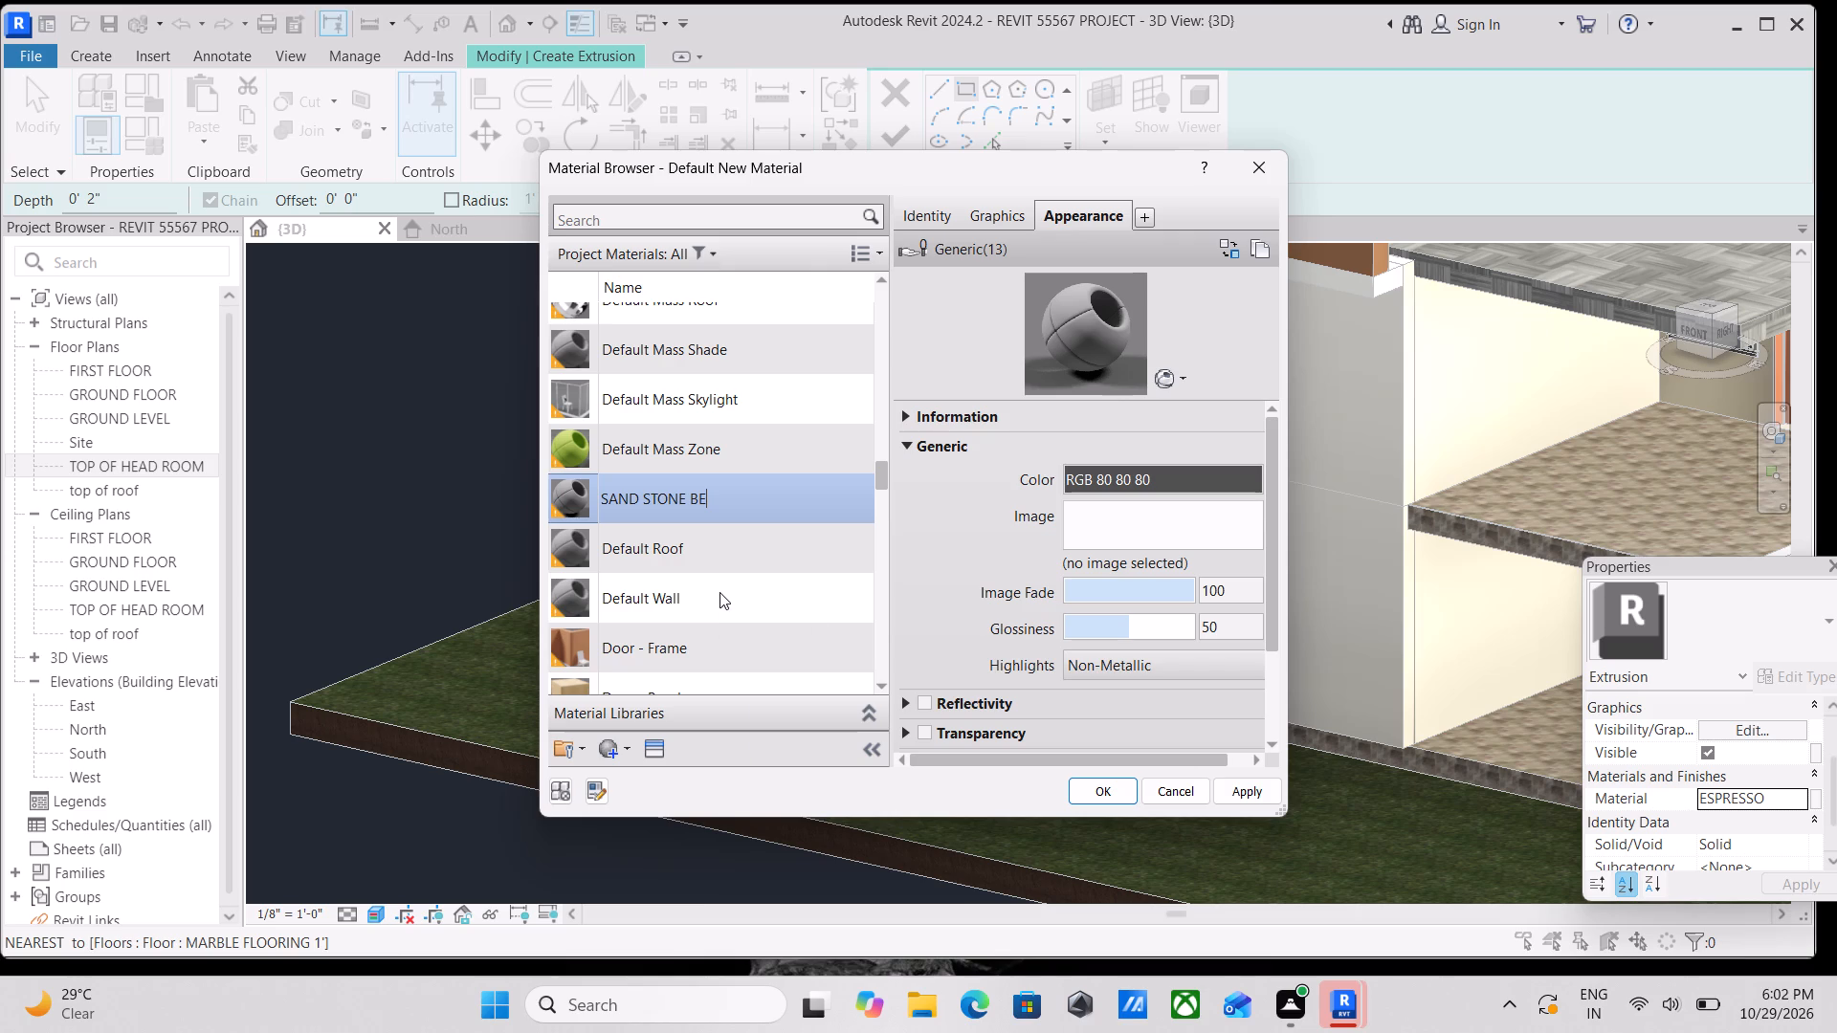
type("IGE")
key("space")
type("CLADD")
type("ING")
left_click(699, 509)
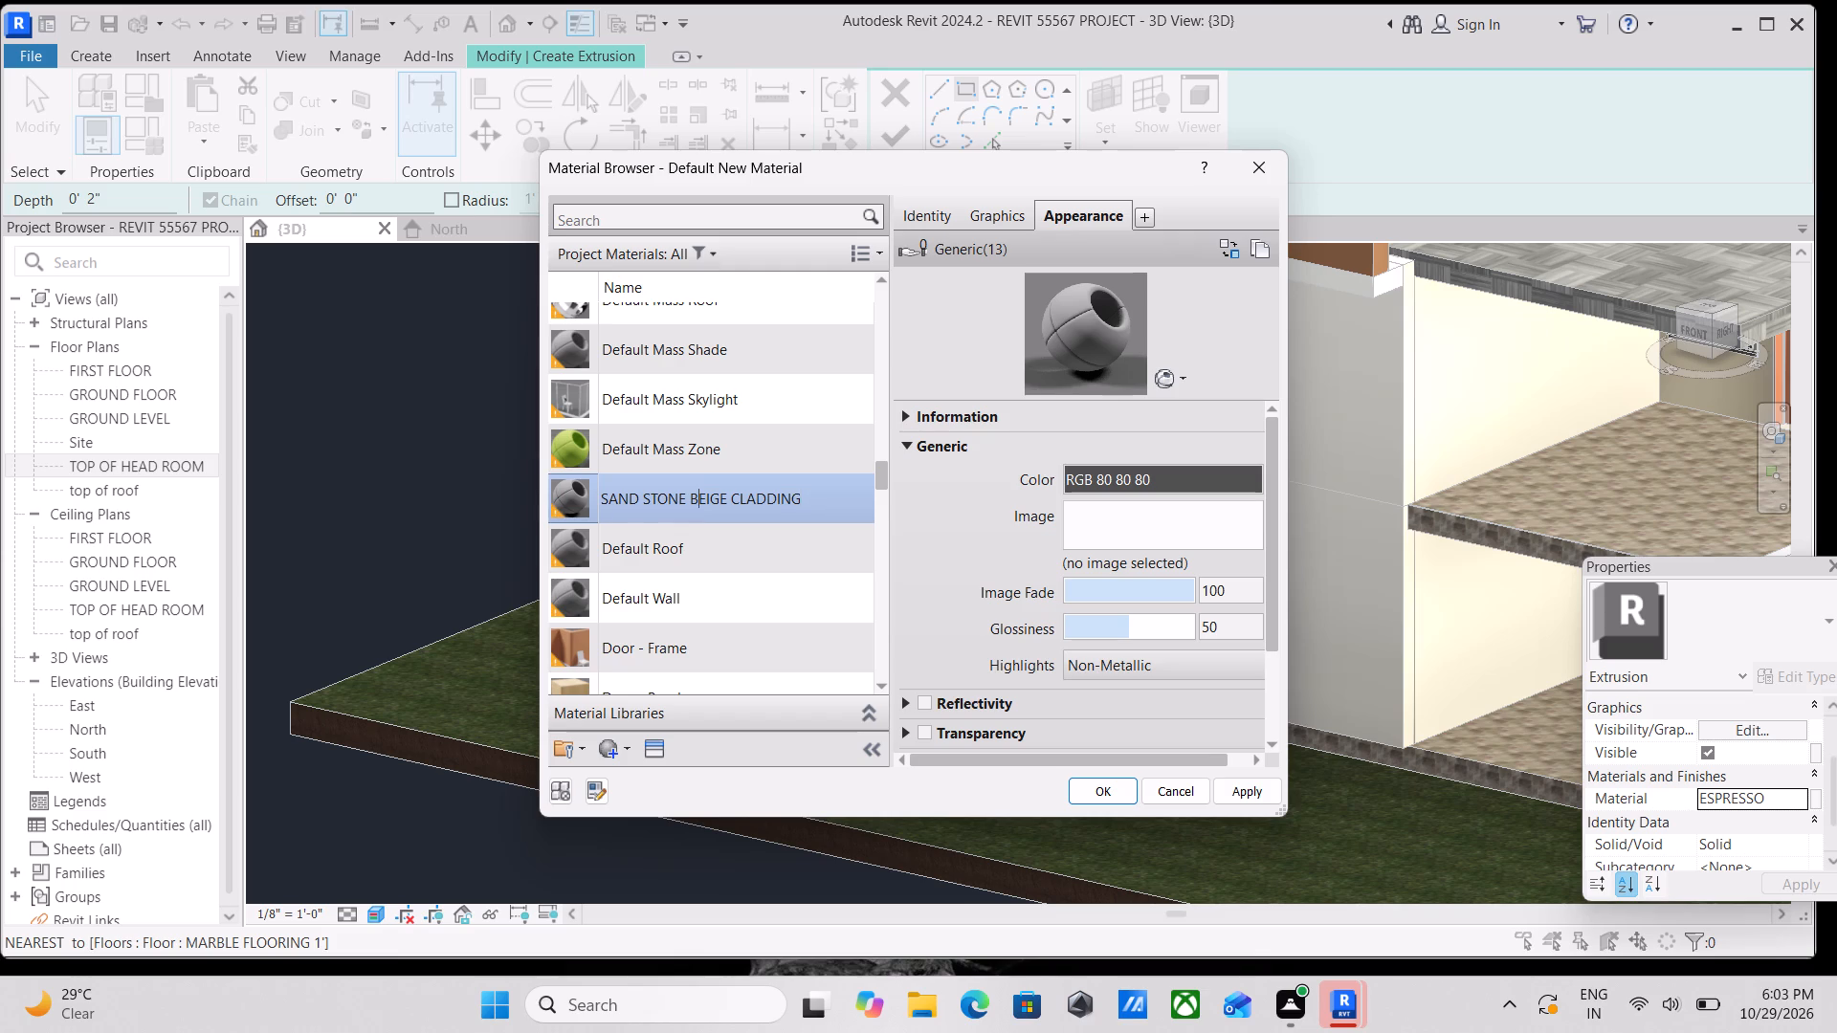
right_click(631, 485)
left_click(561, 504)
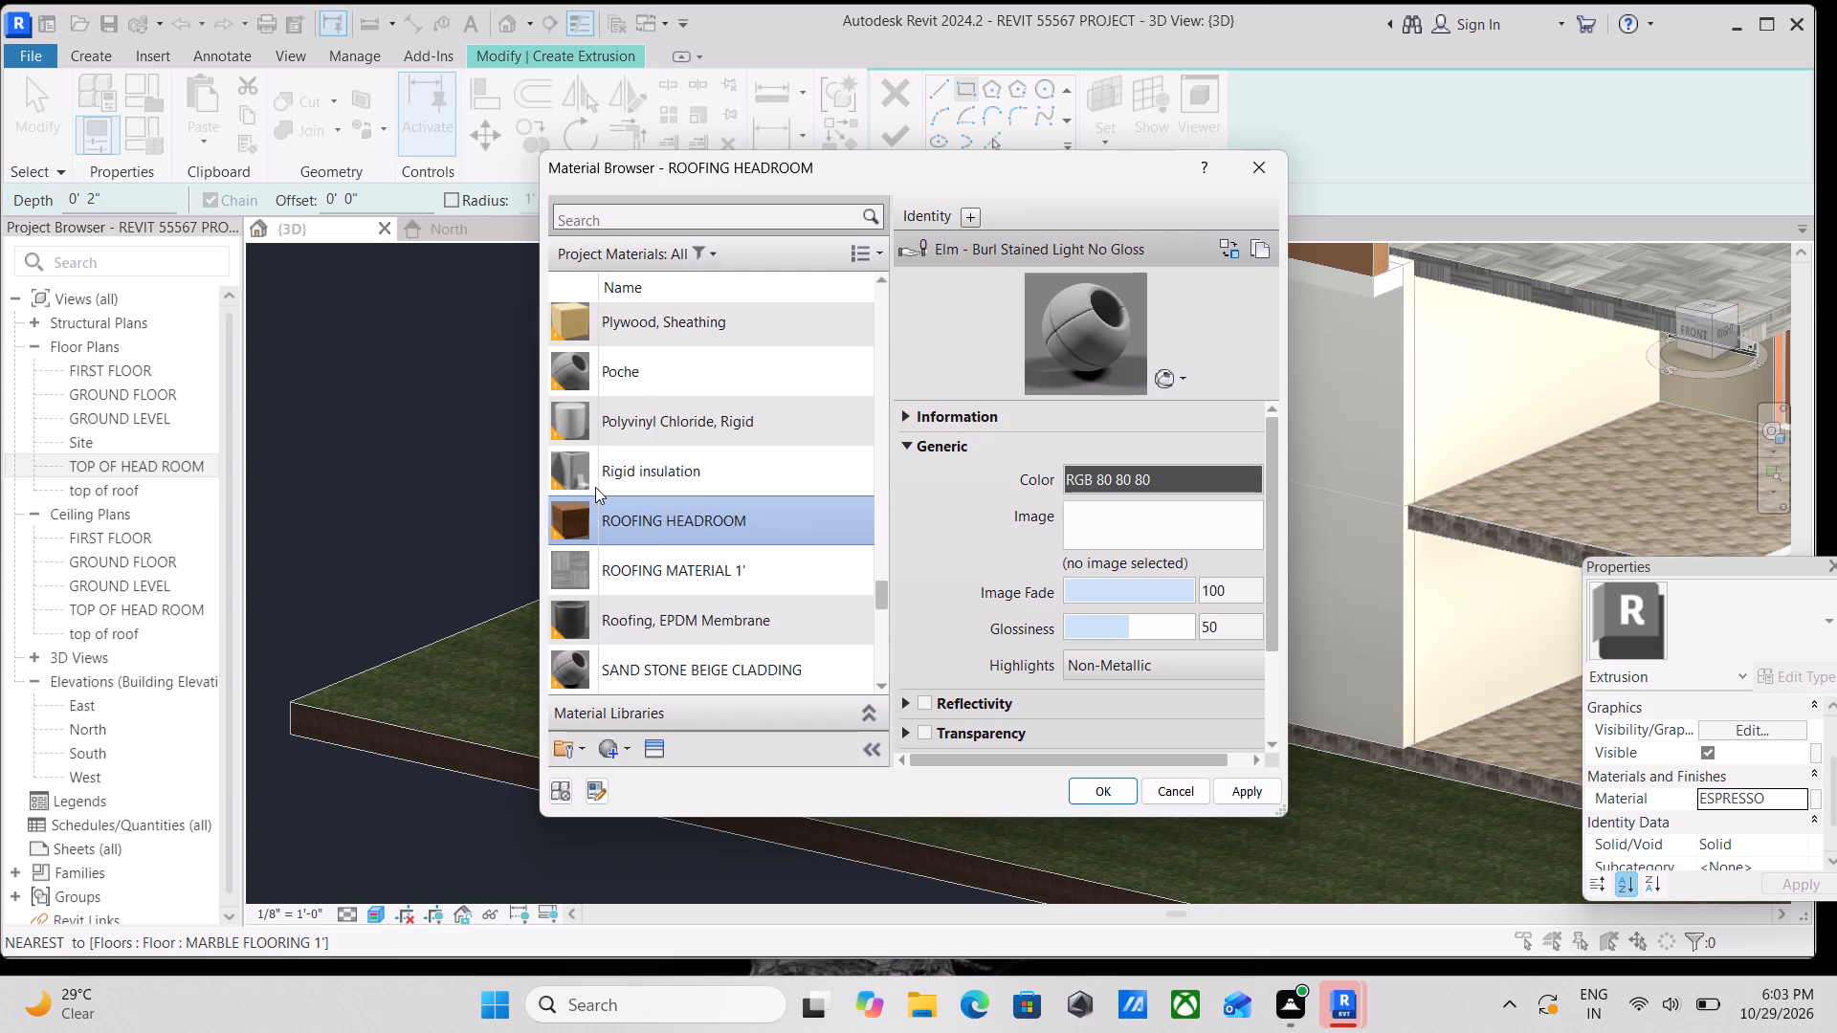
Select SAND STONE BEIGE CLADDING and browse the Appearance Library's Stucco assets for a cladding finish.
left_click(733, 670)
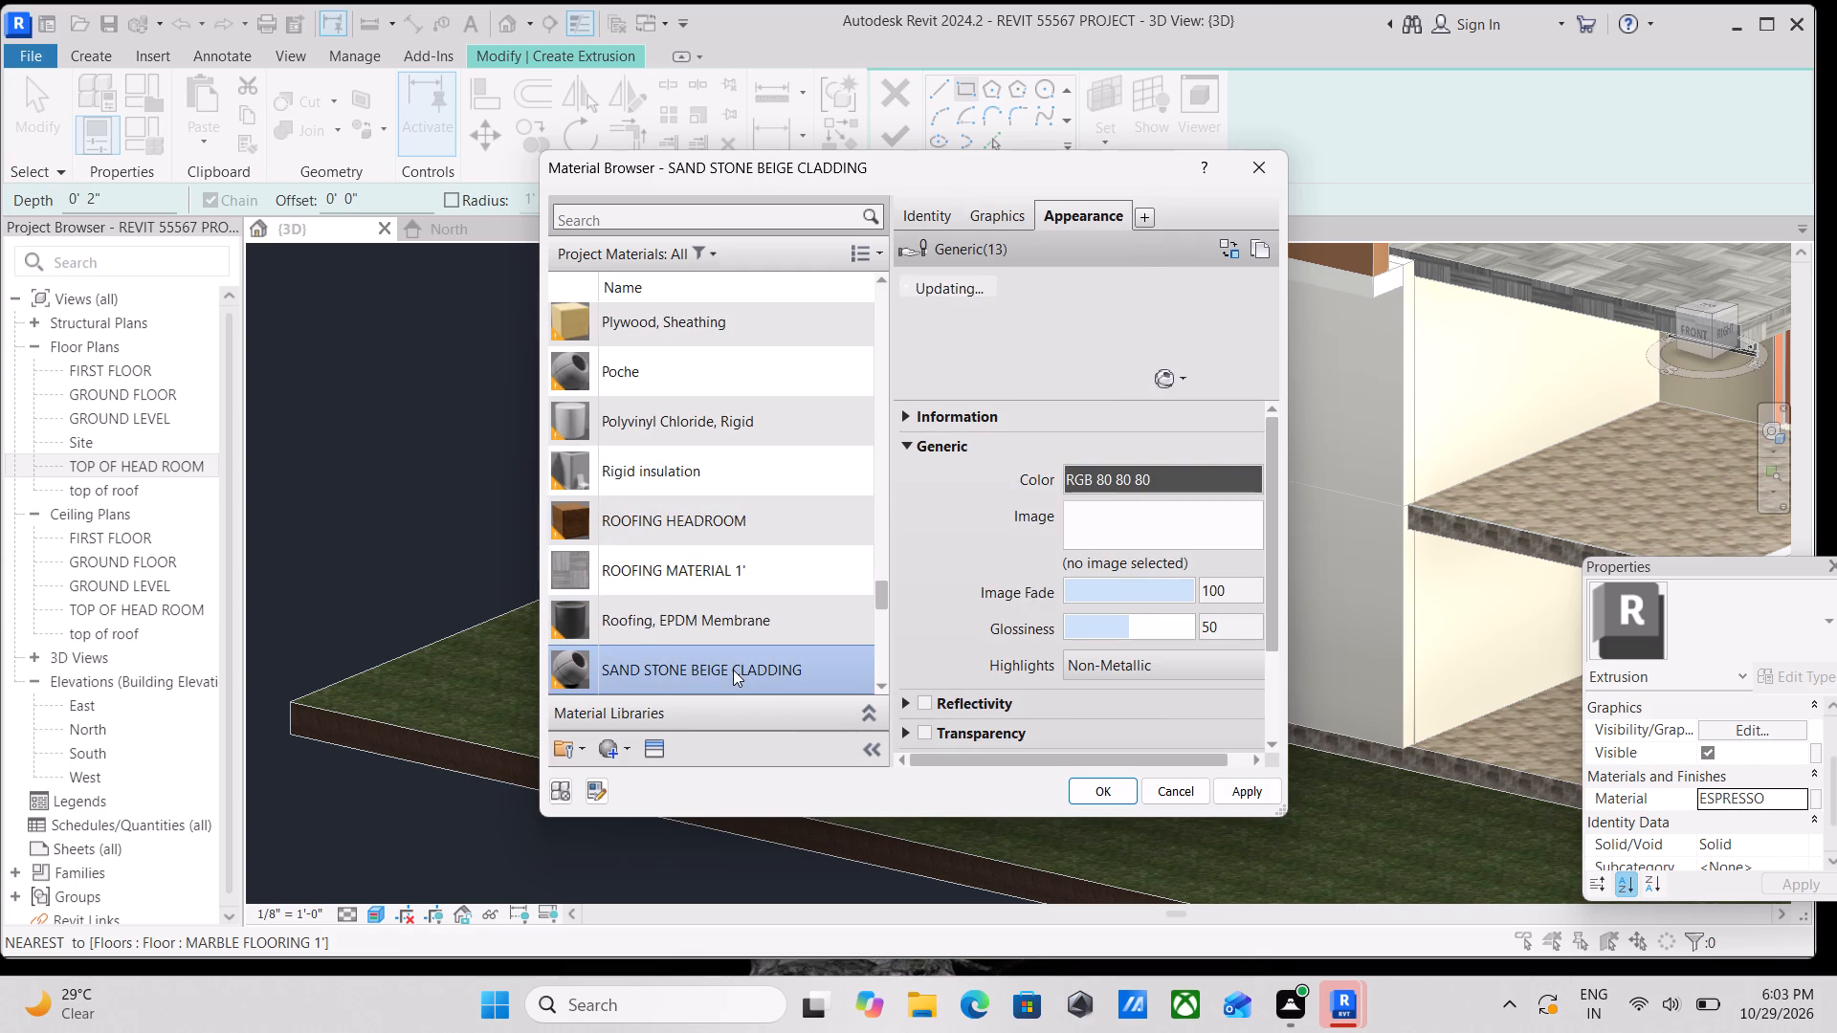
left_click(653, 745)
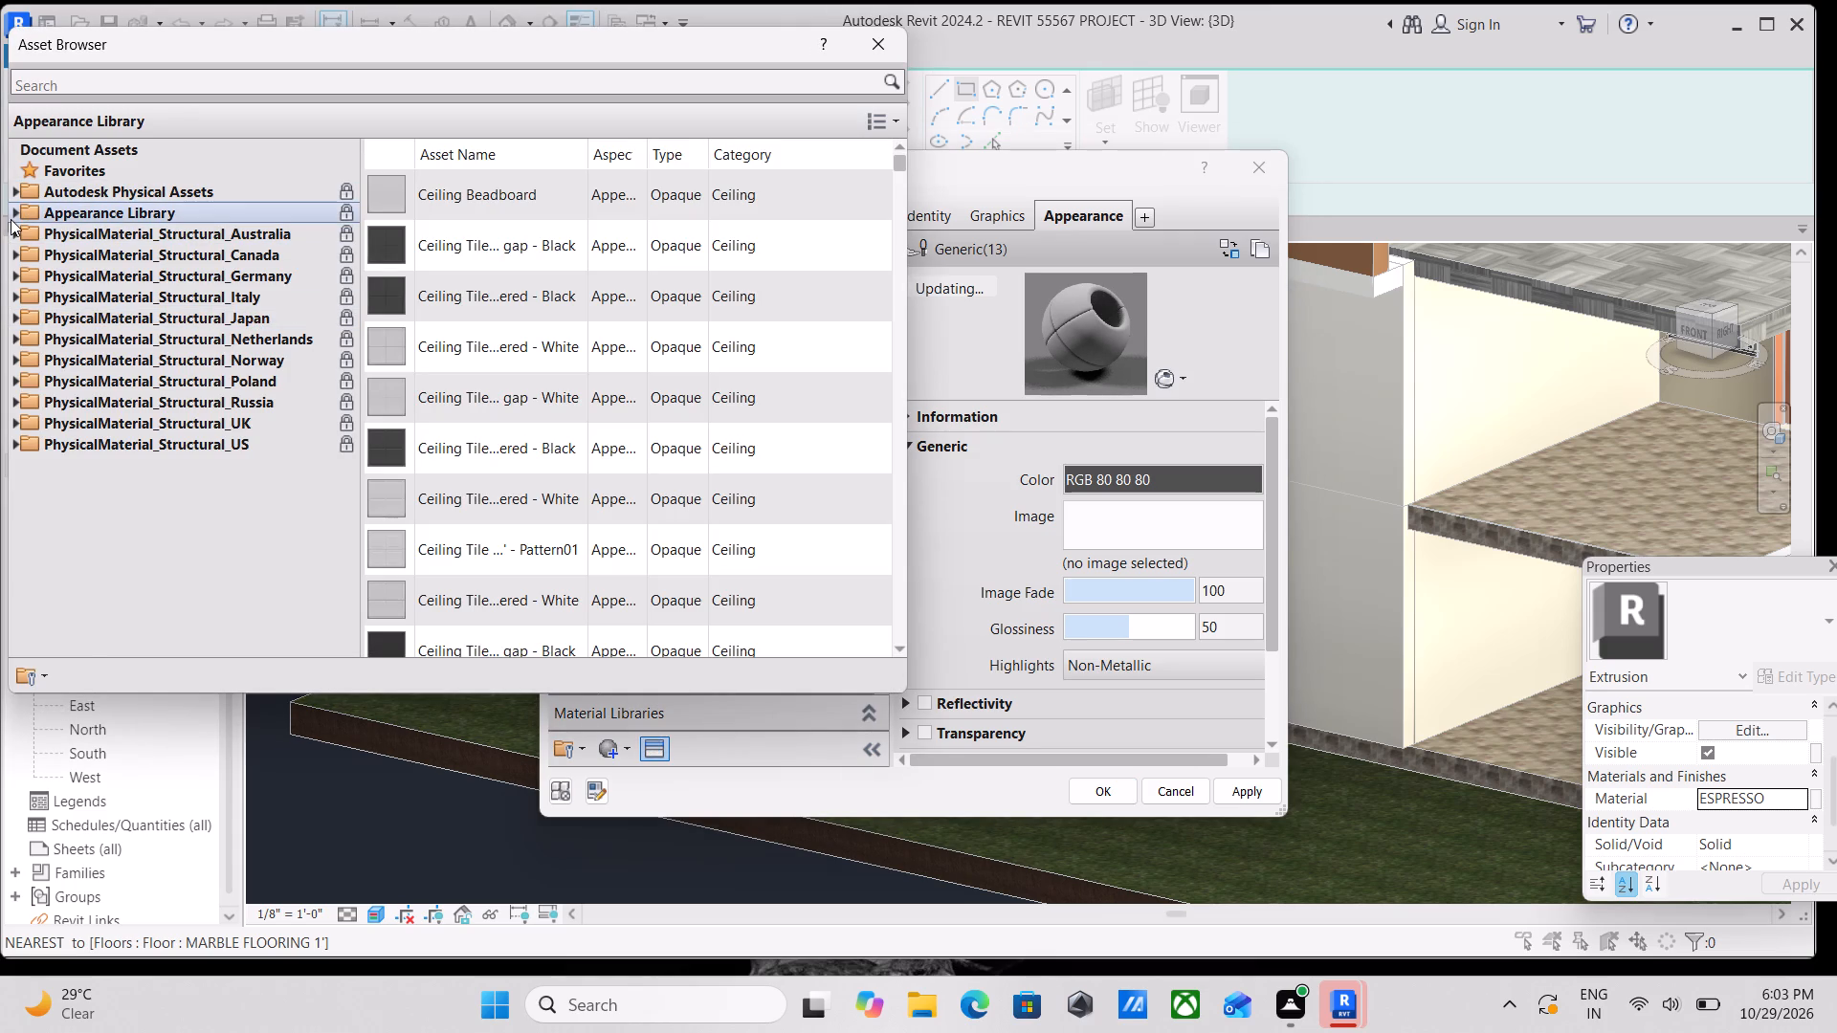
left_click(11, 218)
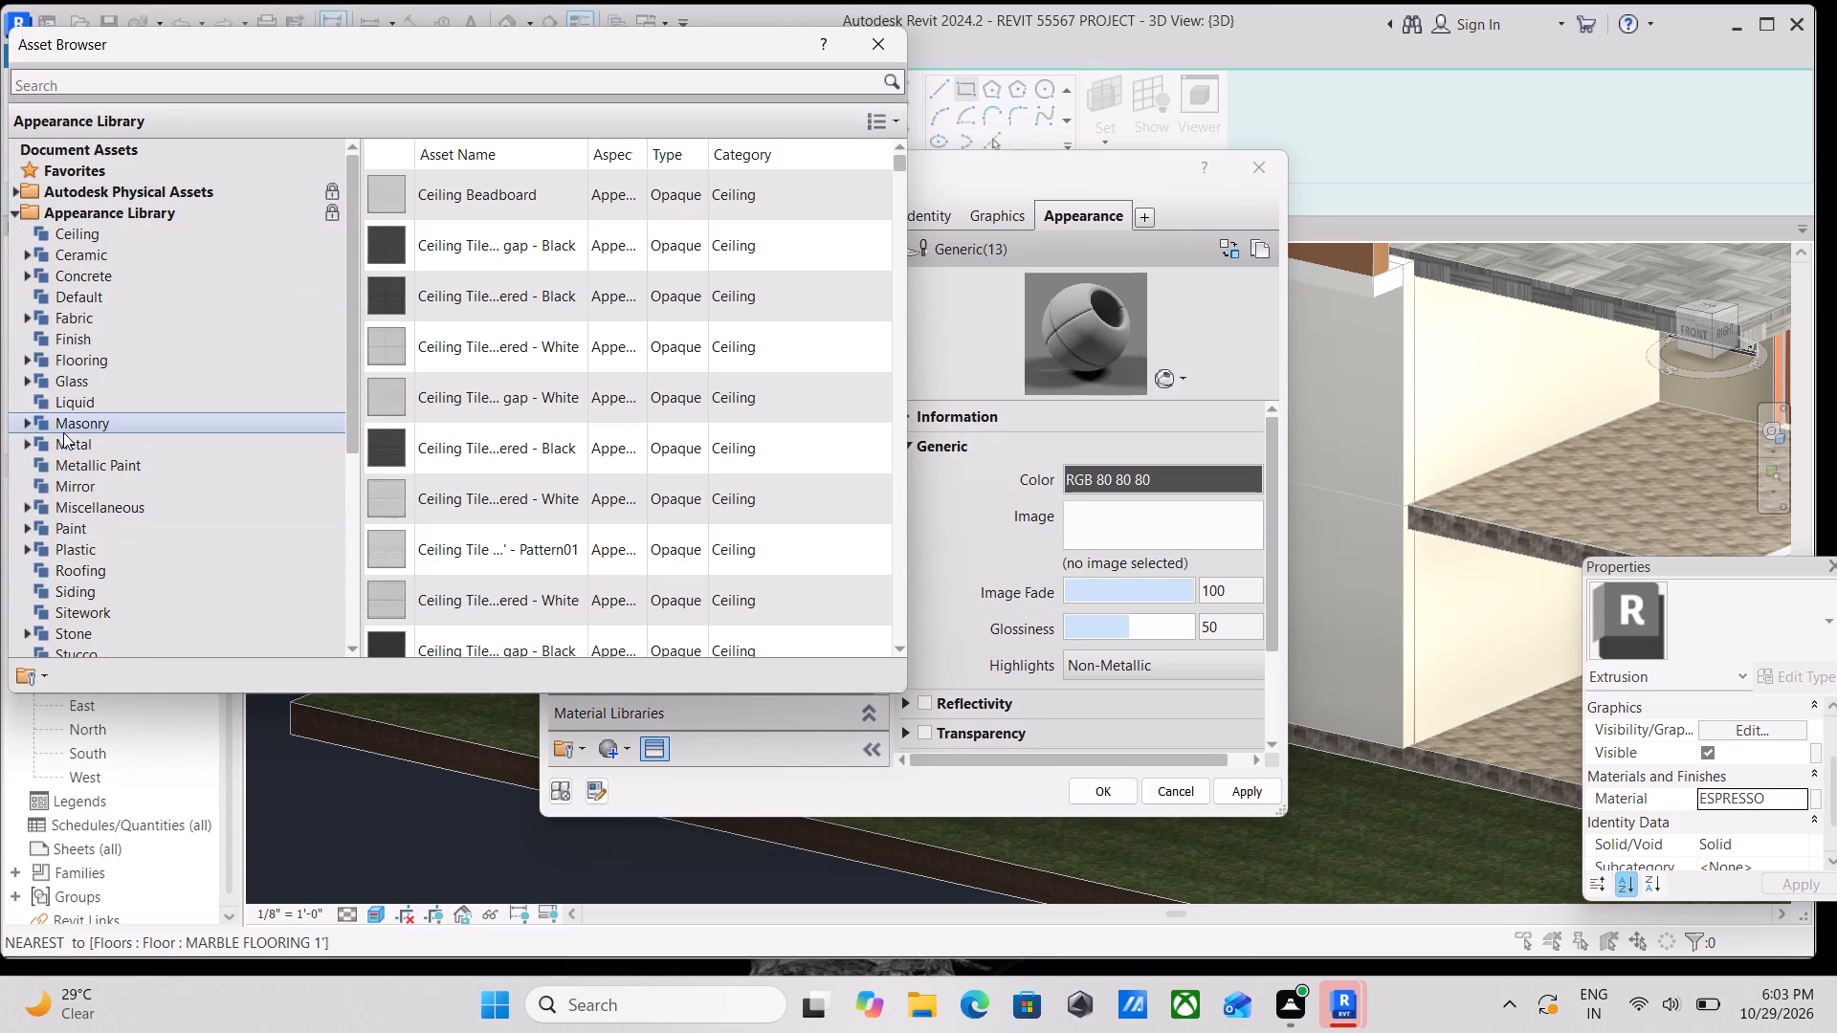
scroll(98, 573, "down", 1)
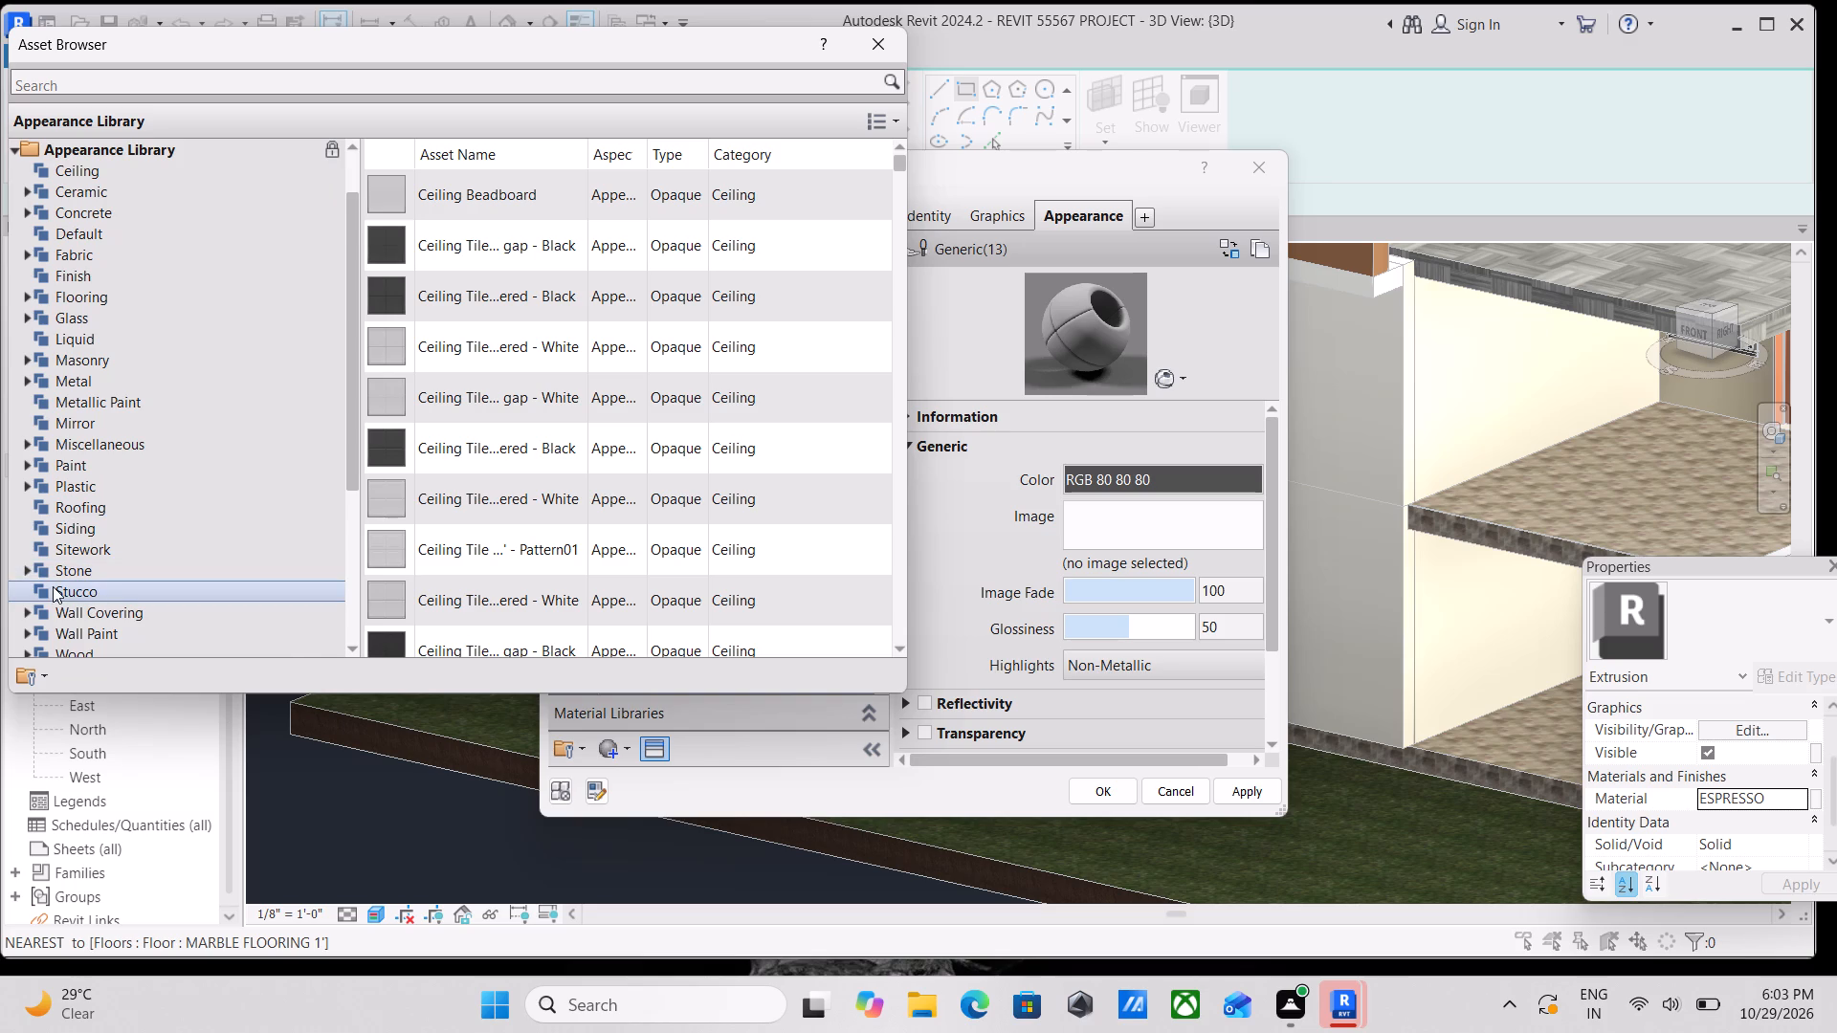
scroll(53, 586, "down", 2)
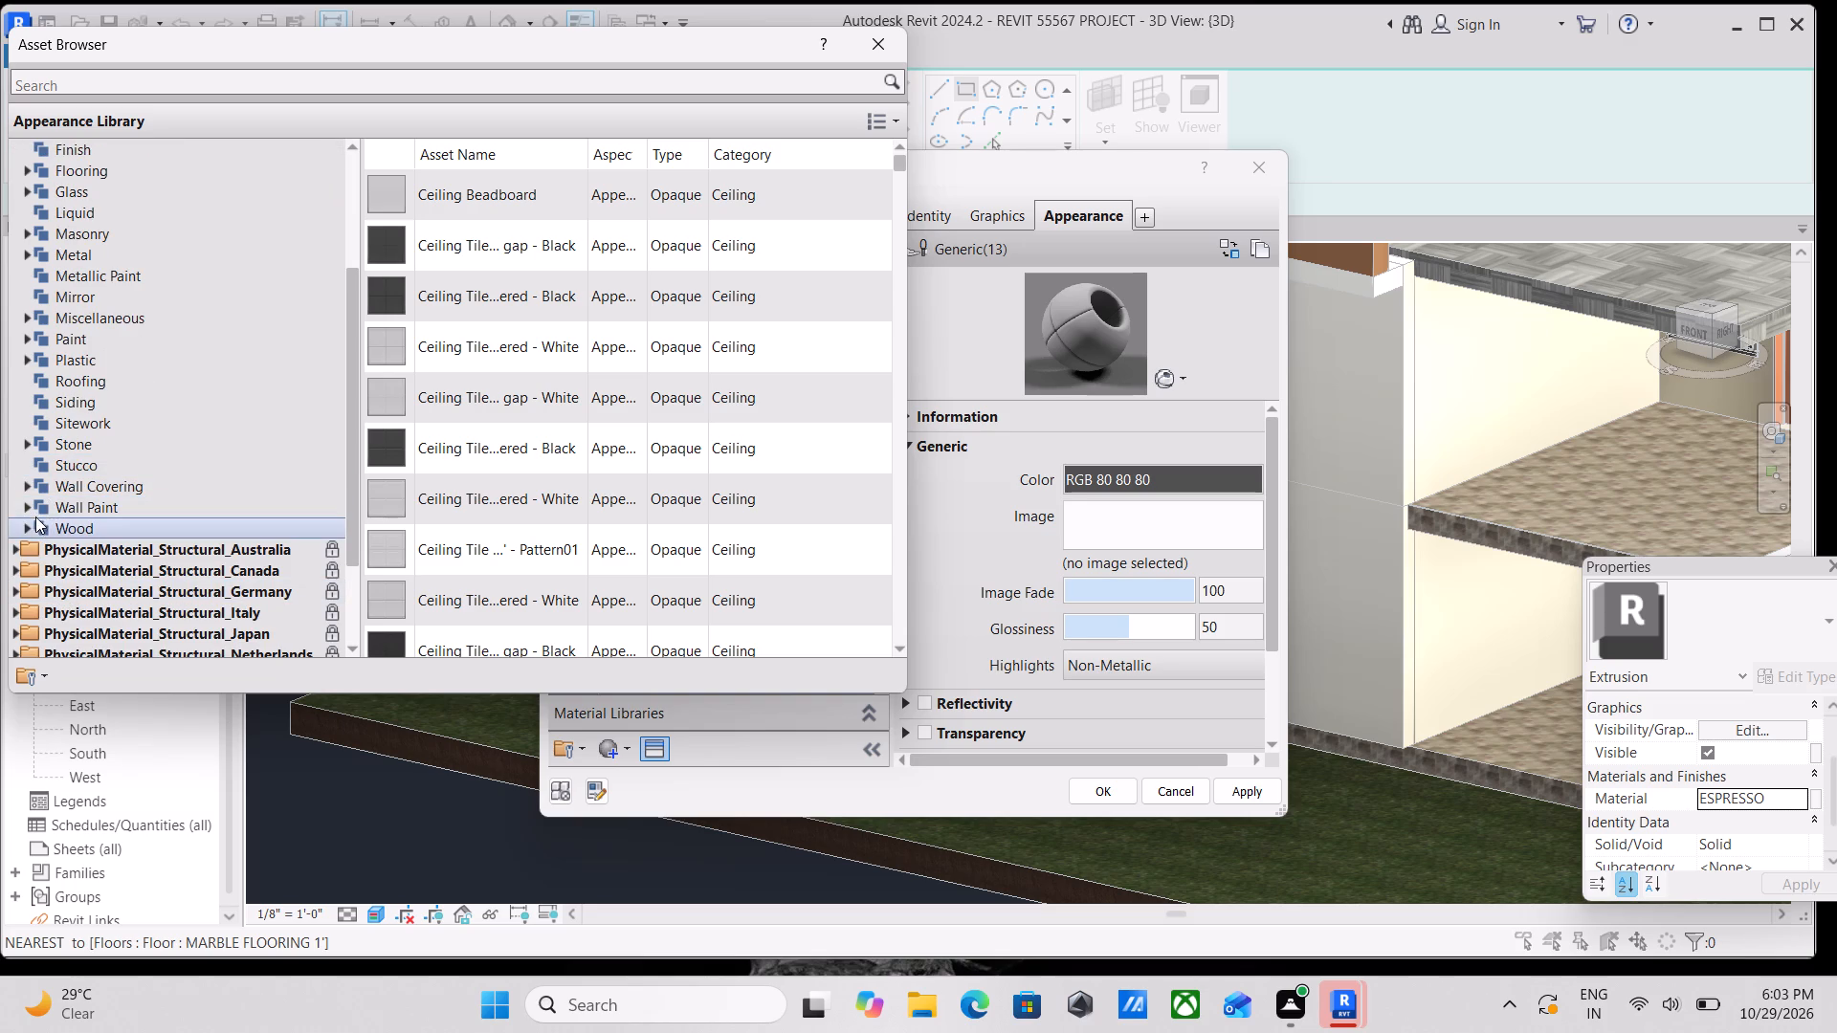
left_click(30, 482)
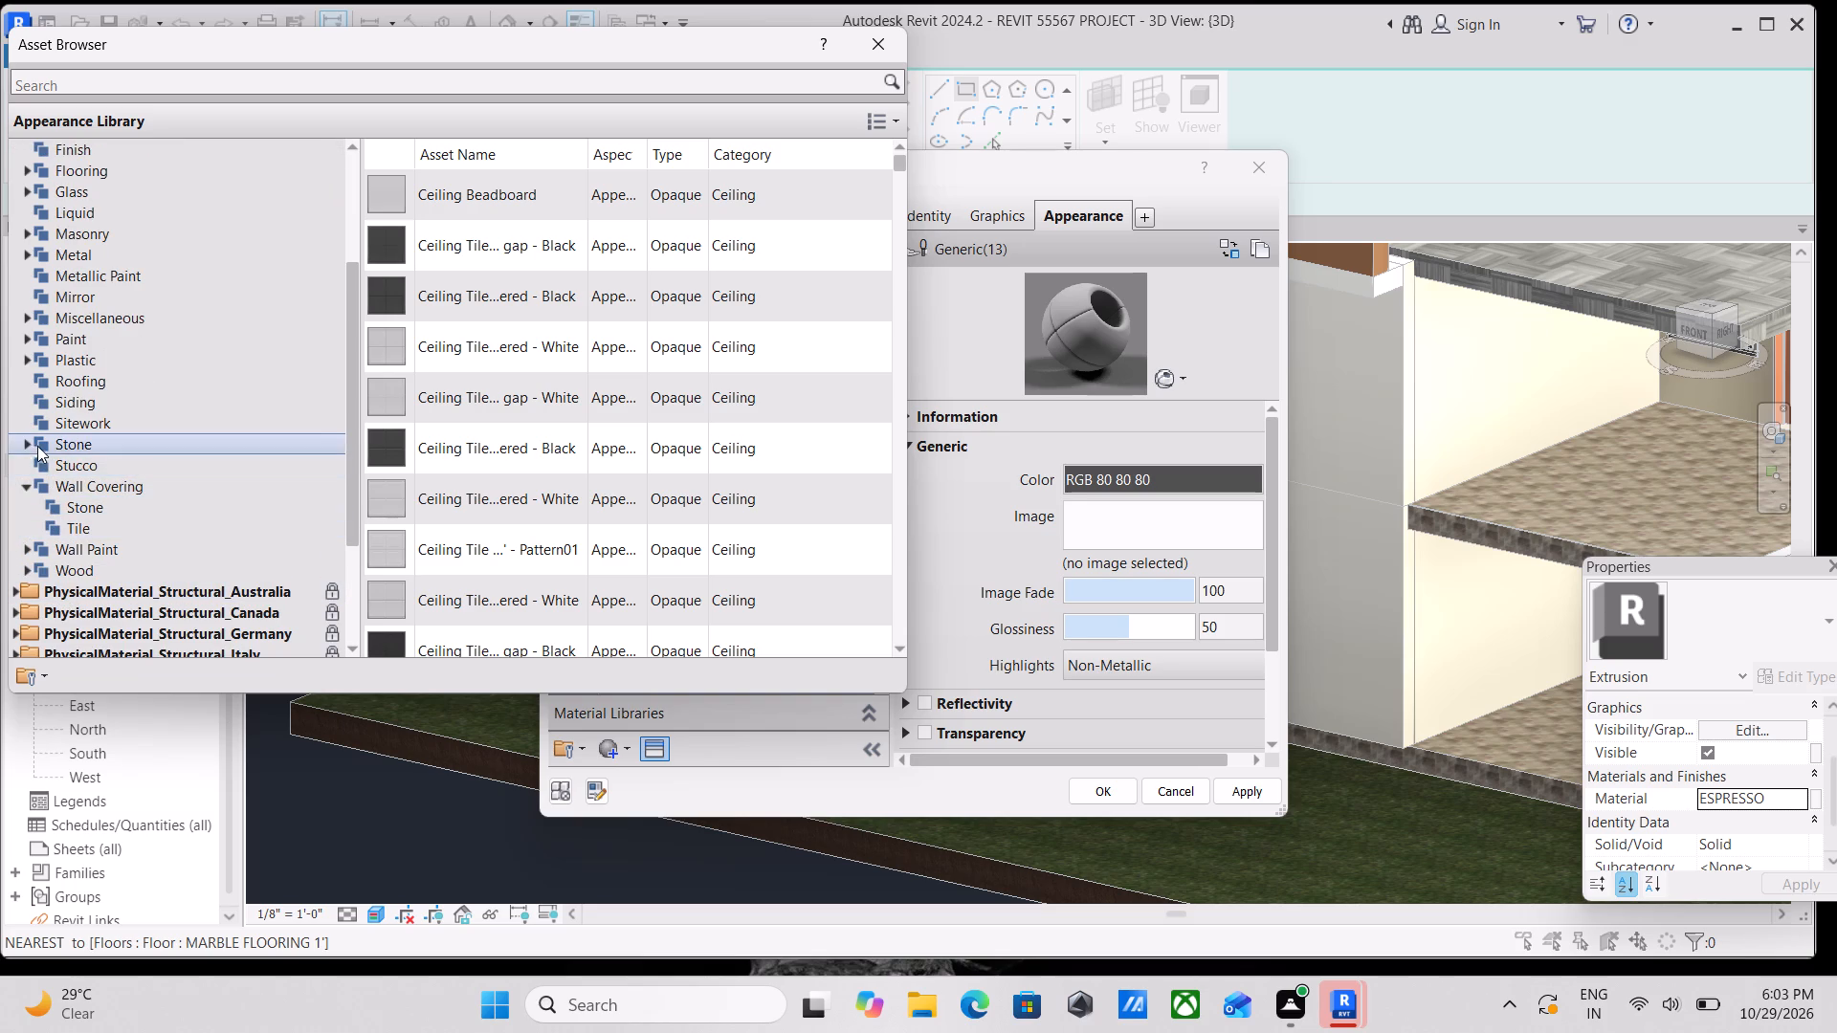
left_click(35, 440)
double_click(42, 467)
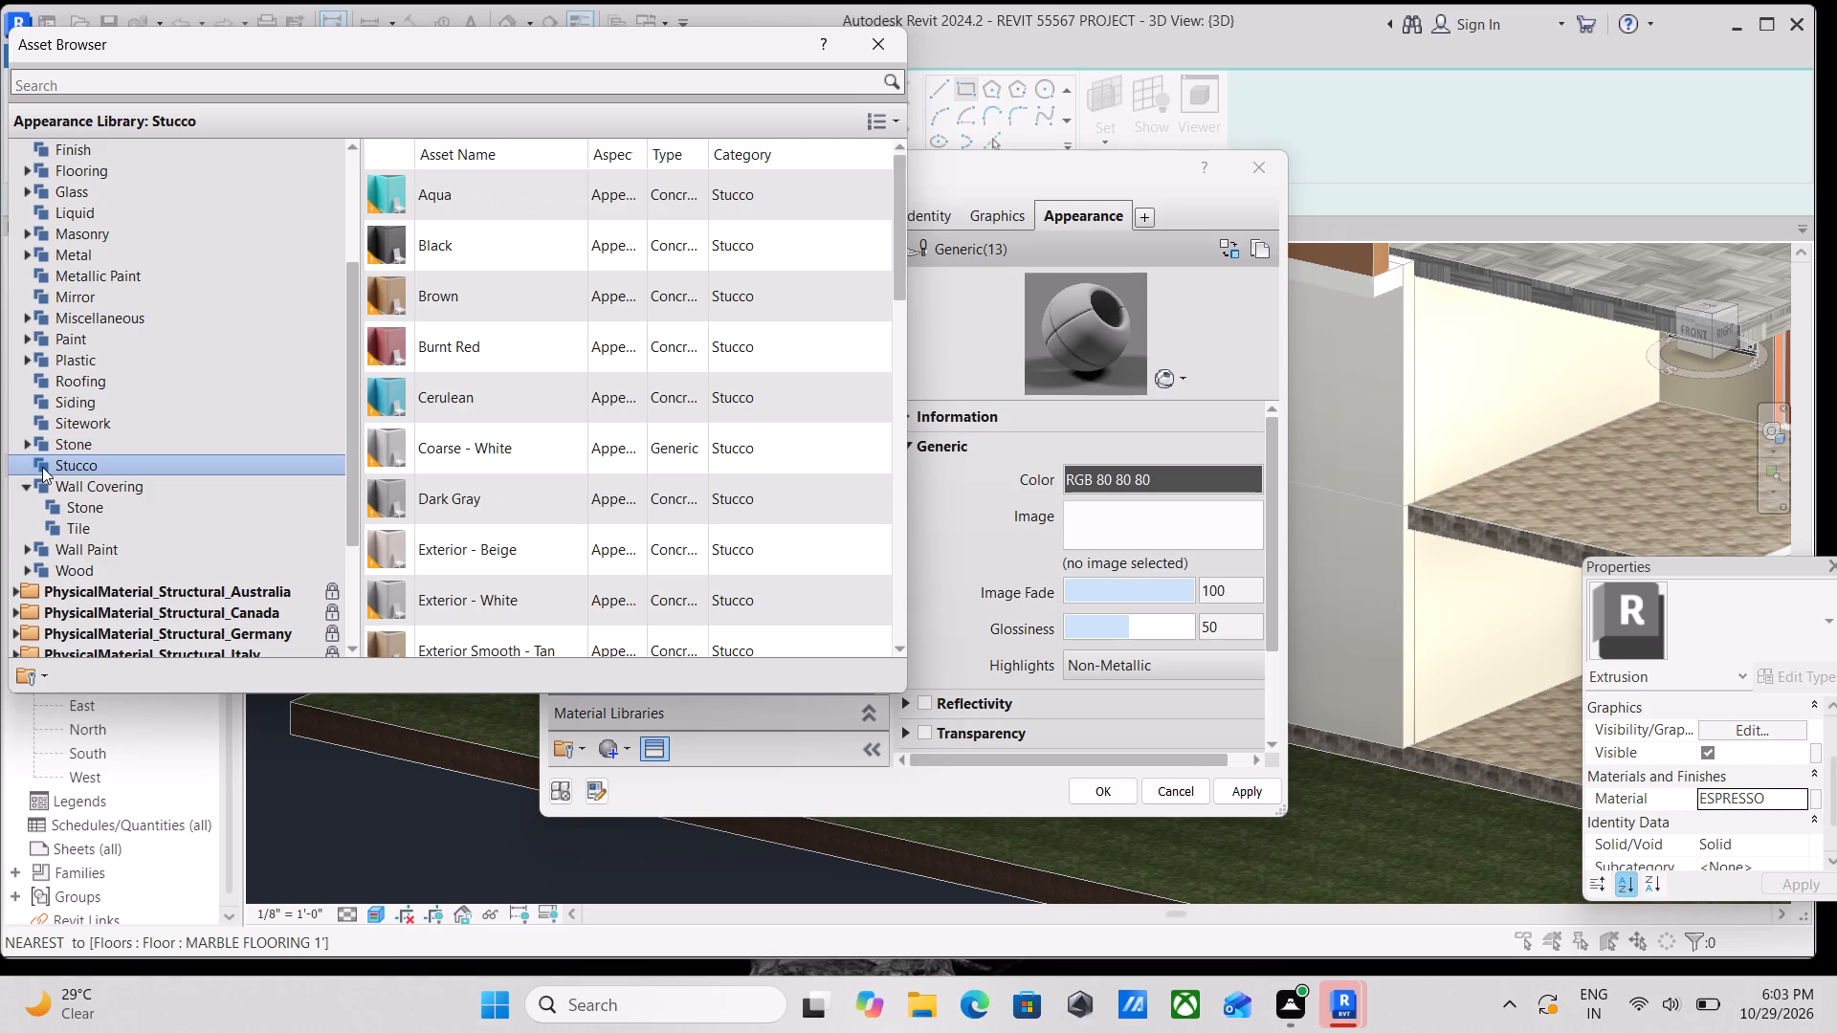
scroll(360, 466, "down", 3)
scroll(496, 586, "down", 3)
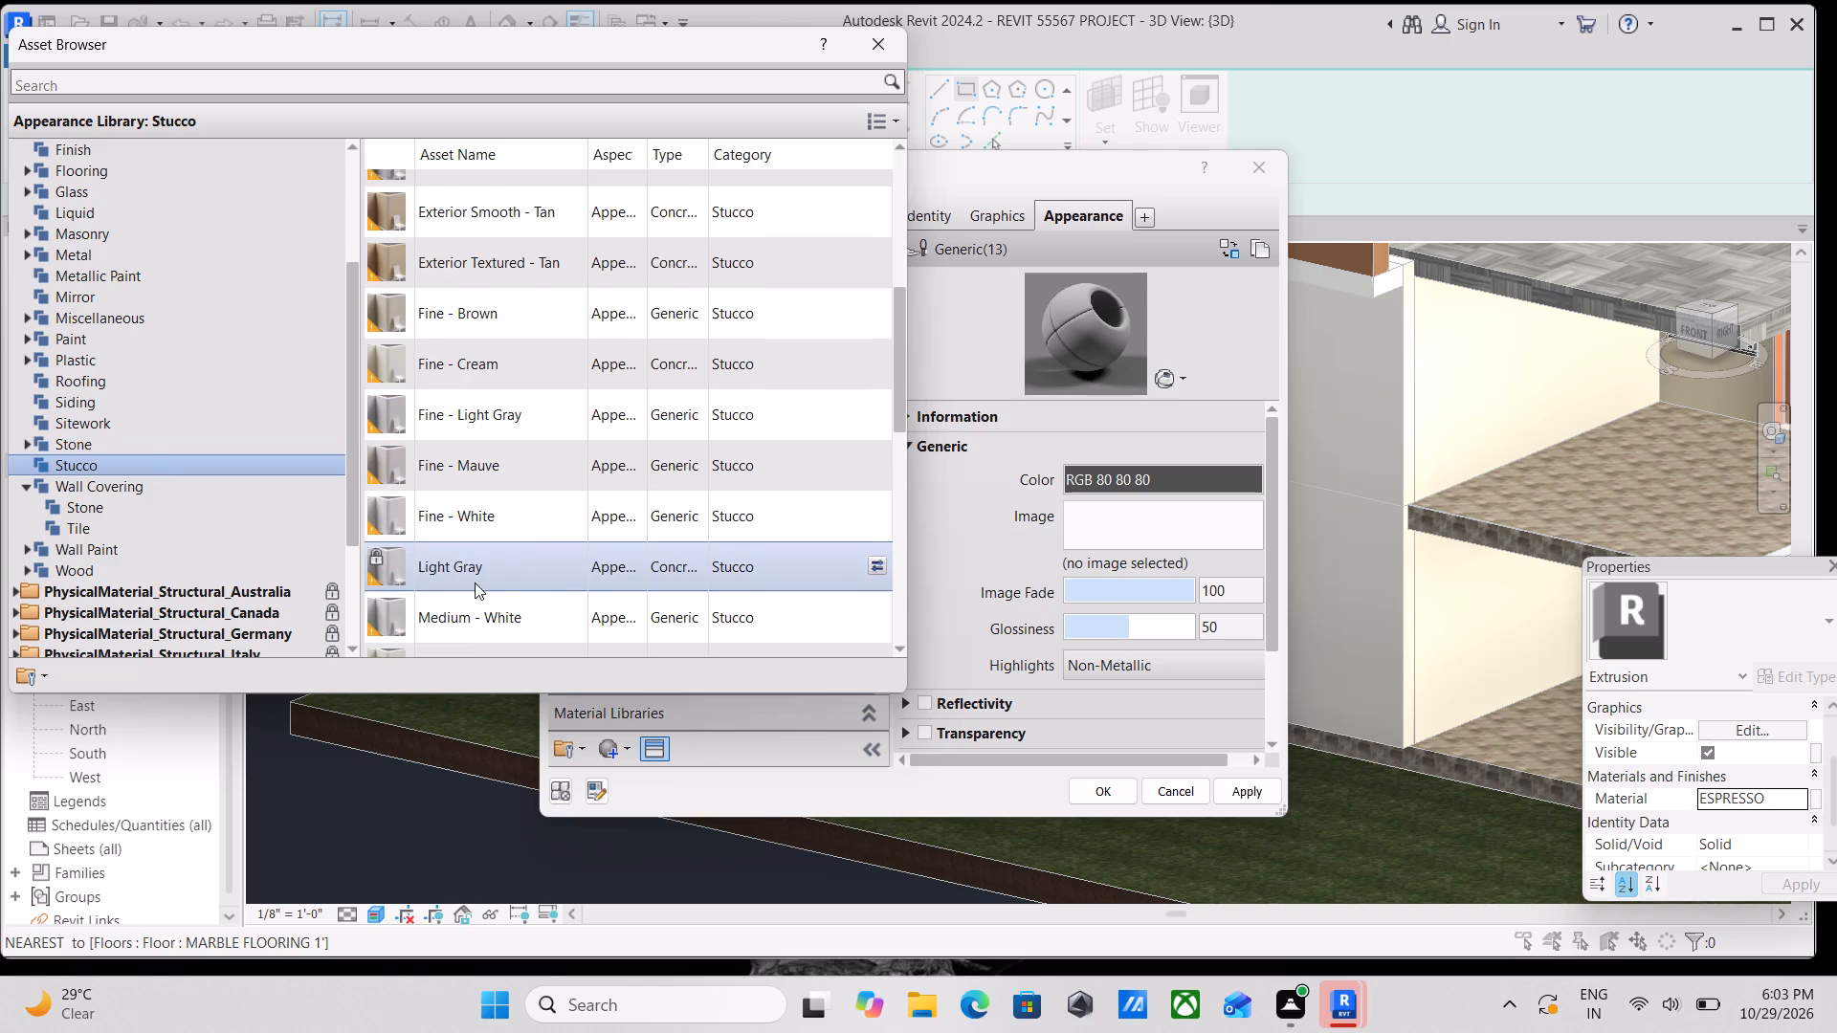
scroll(415, 507, "down", 1)
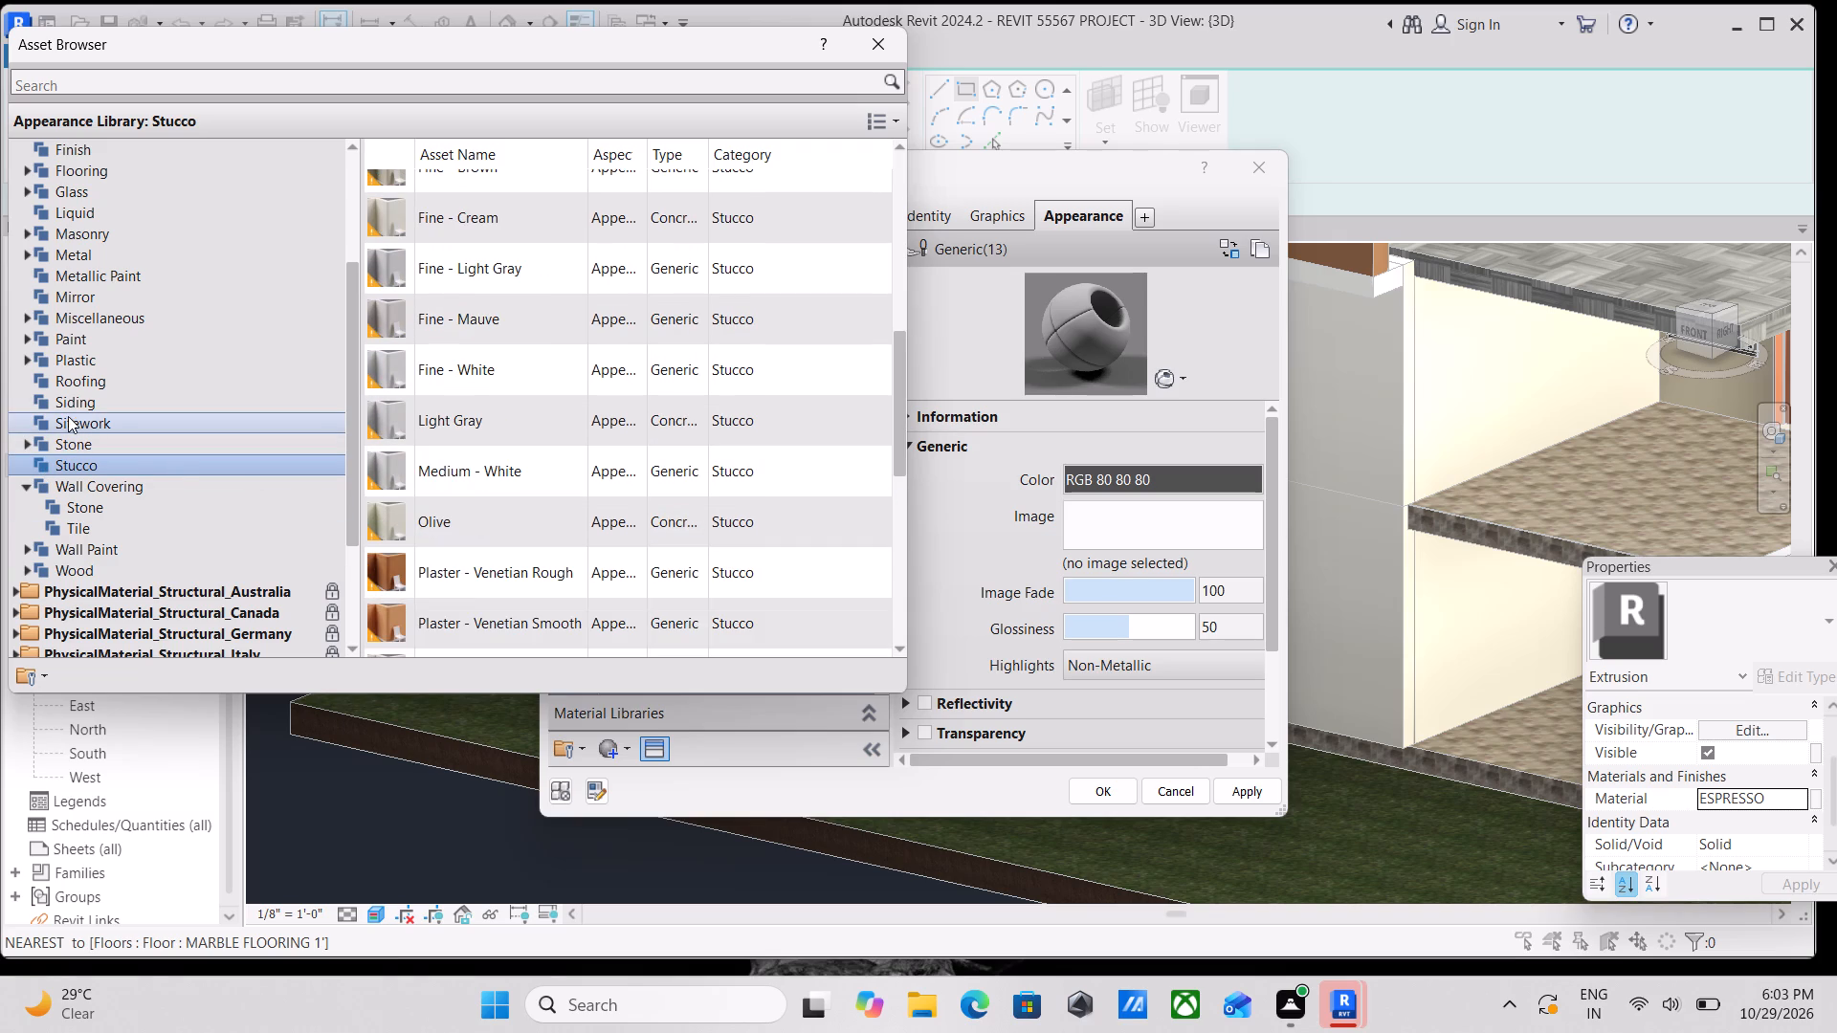
Apply the Metal - Standing Seam Copper 3 appearance from the Siding category to SAND STONE BEIGE CLADDING.
double_click(53, 399)
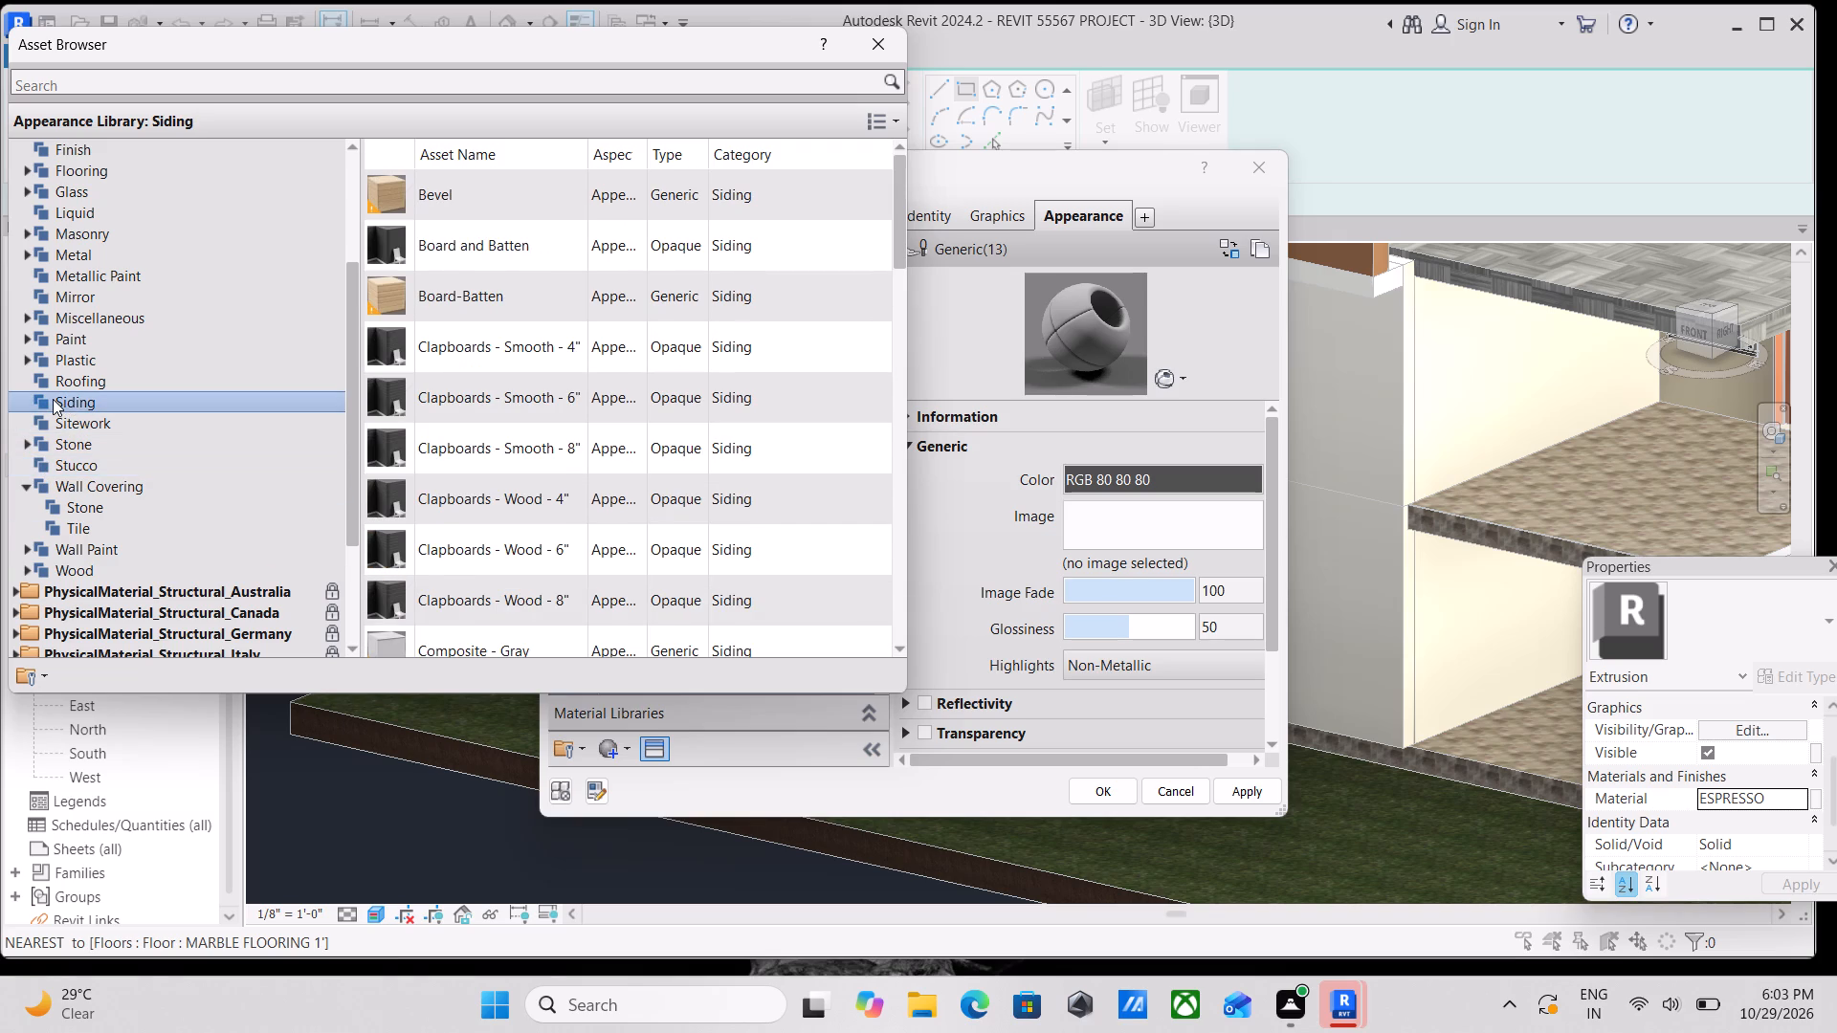
scroll(50, 402, "down", 1)
scroll(377, 473, "down", 7)
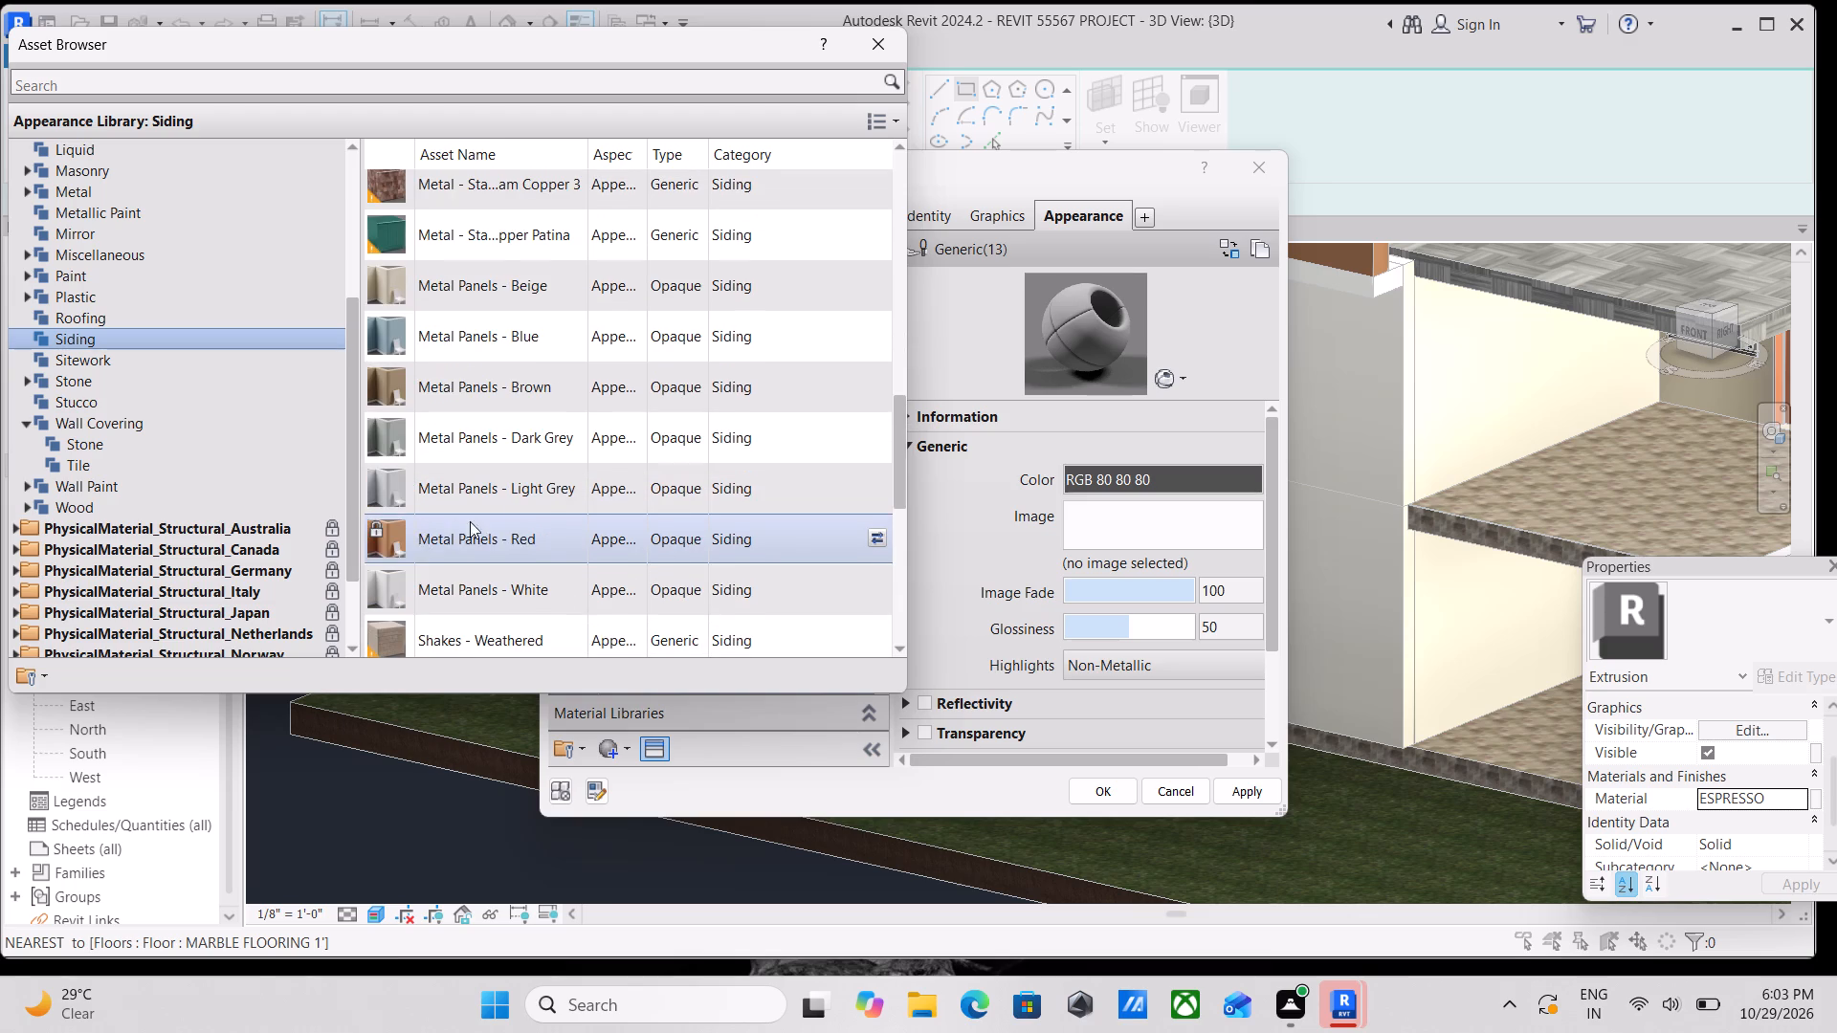
scroll(449, 349, "up", 1)
double_click(456, 337)
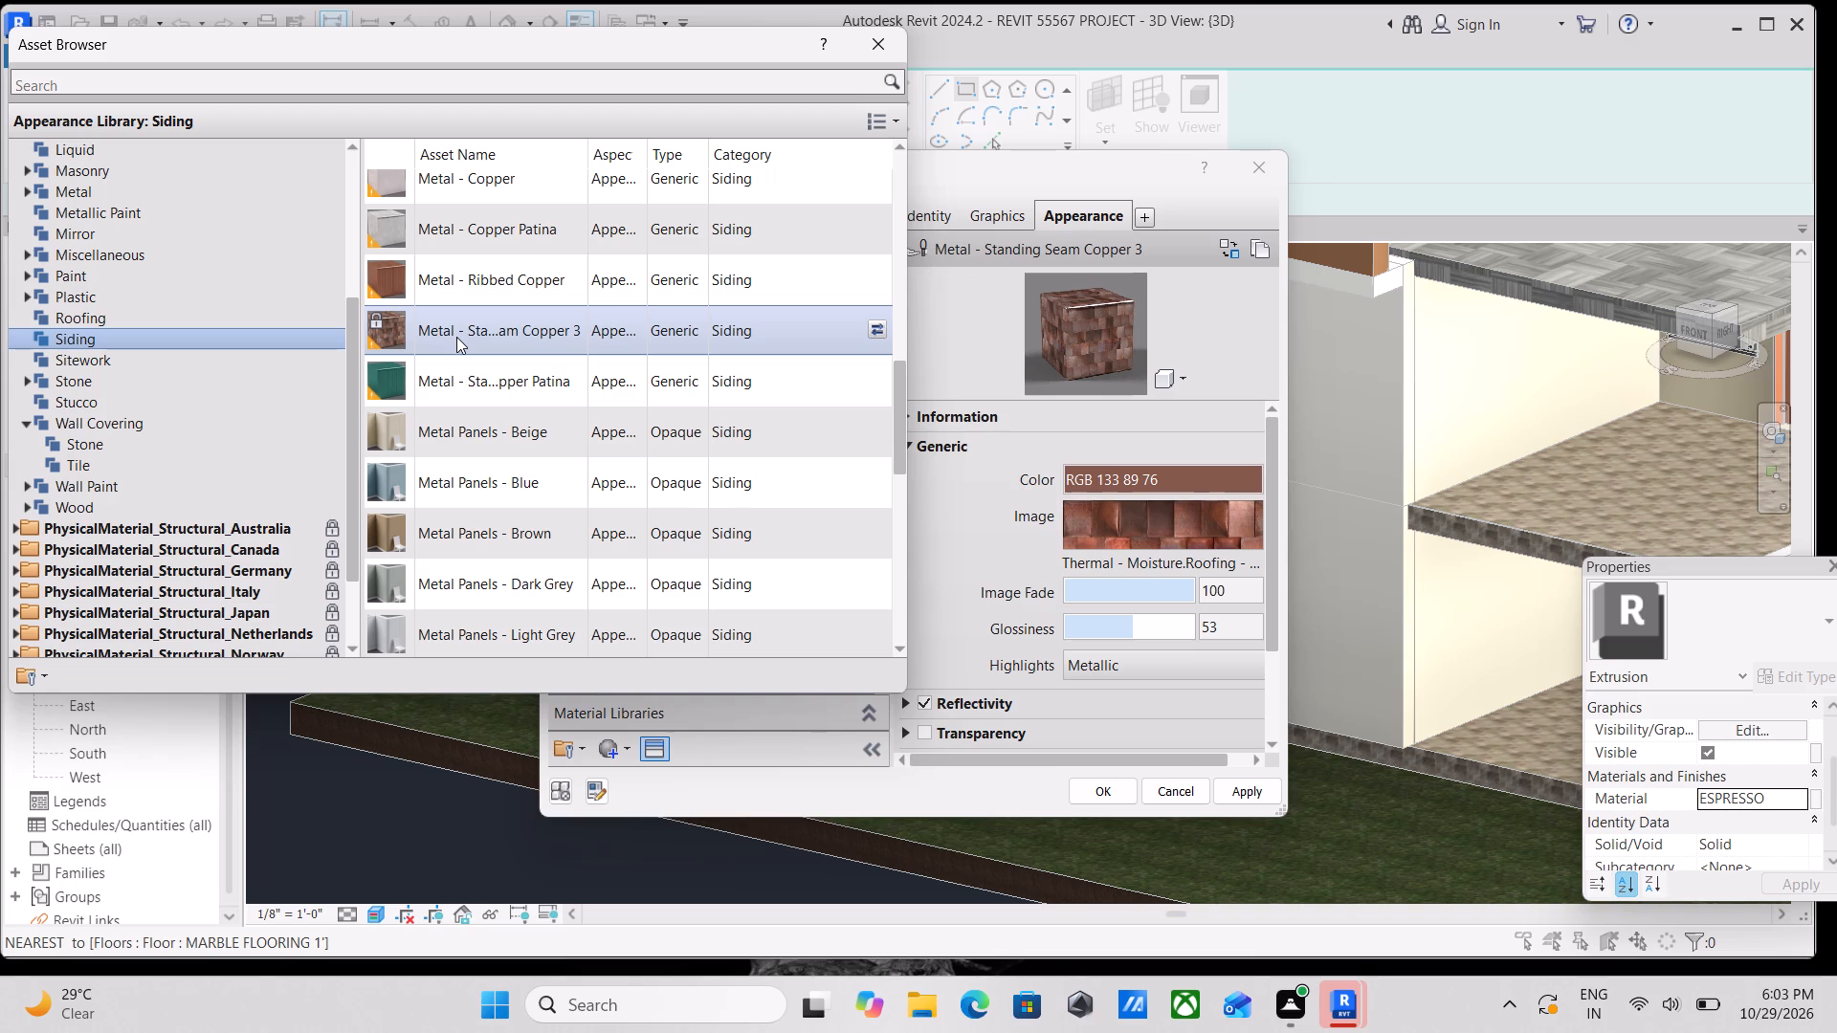
Replace SAND STONE BEIGE CLADDING's appearance with Wood Shingles - Cut - Siding, after trying Wood Shakes - Hand Split - Siding, and close the Asset Browser.
scroll(463, 389, "down", 4)
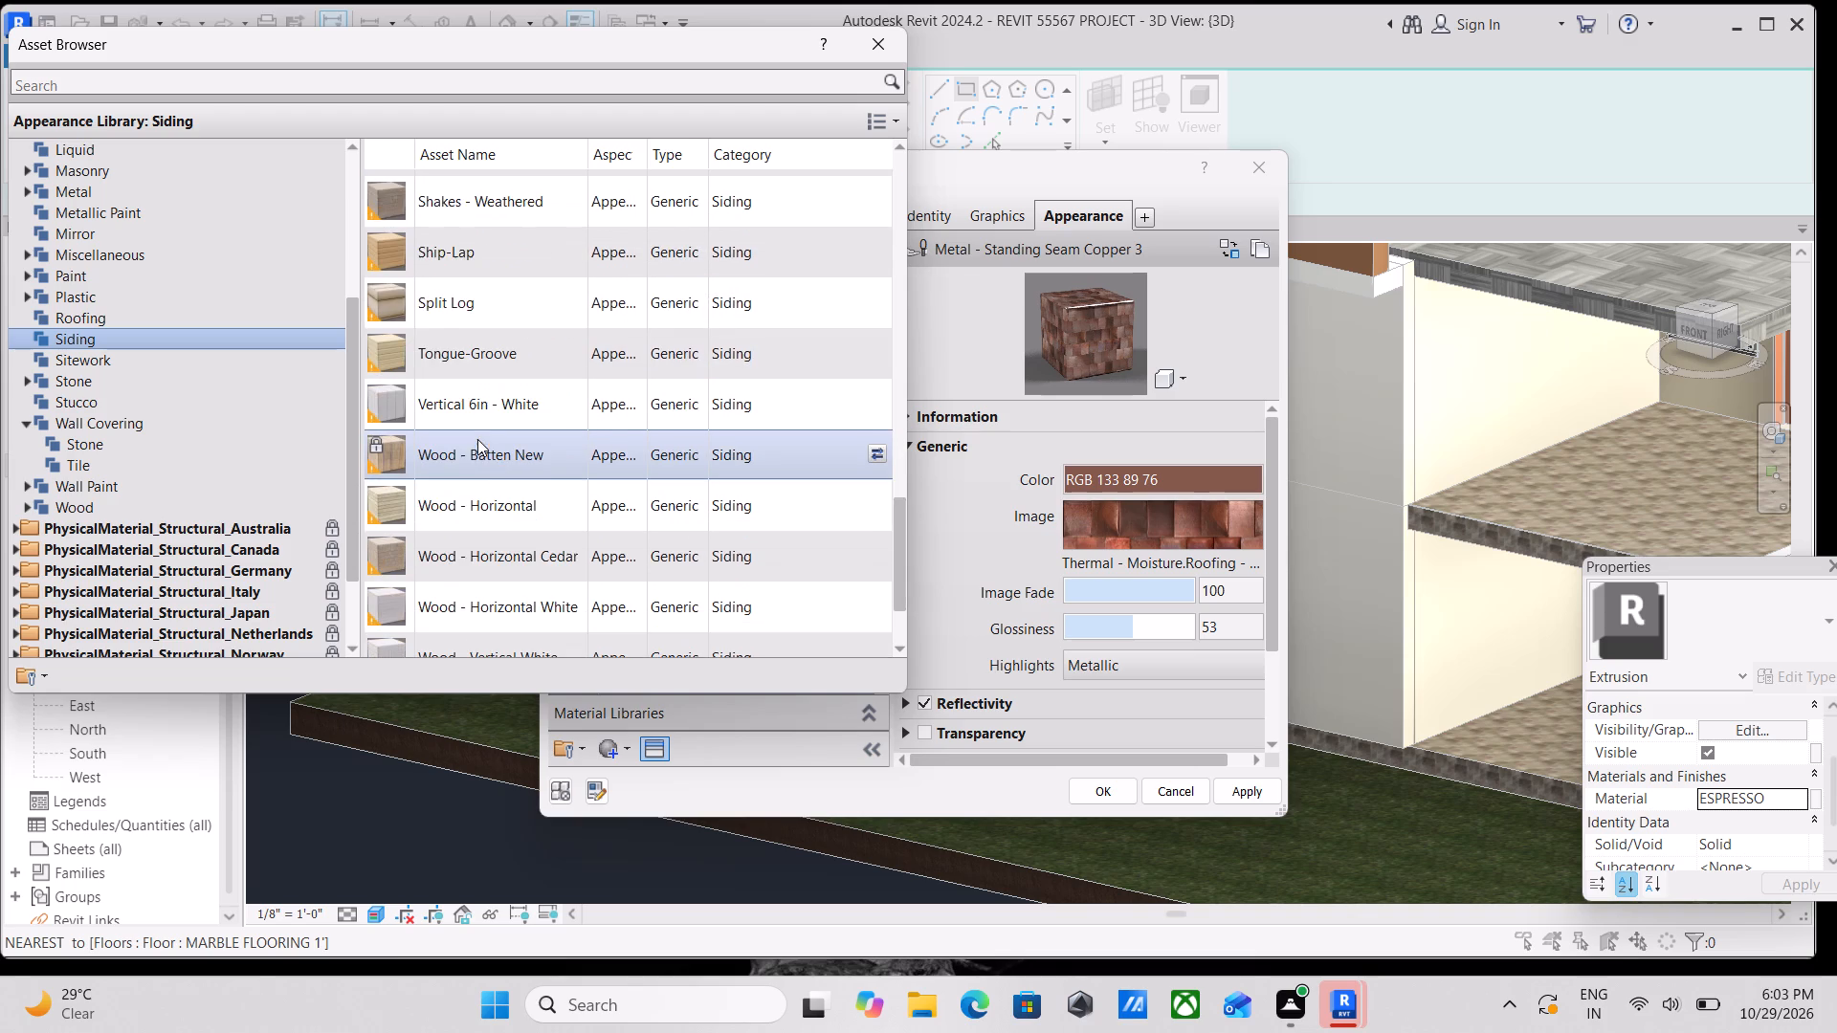
scroll(477, 439, "down", 4)
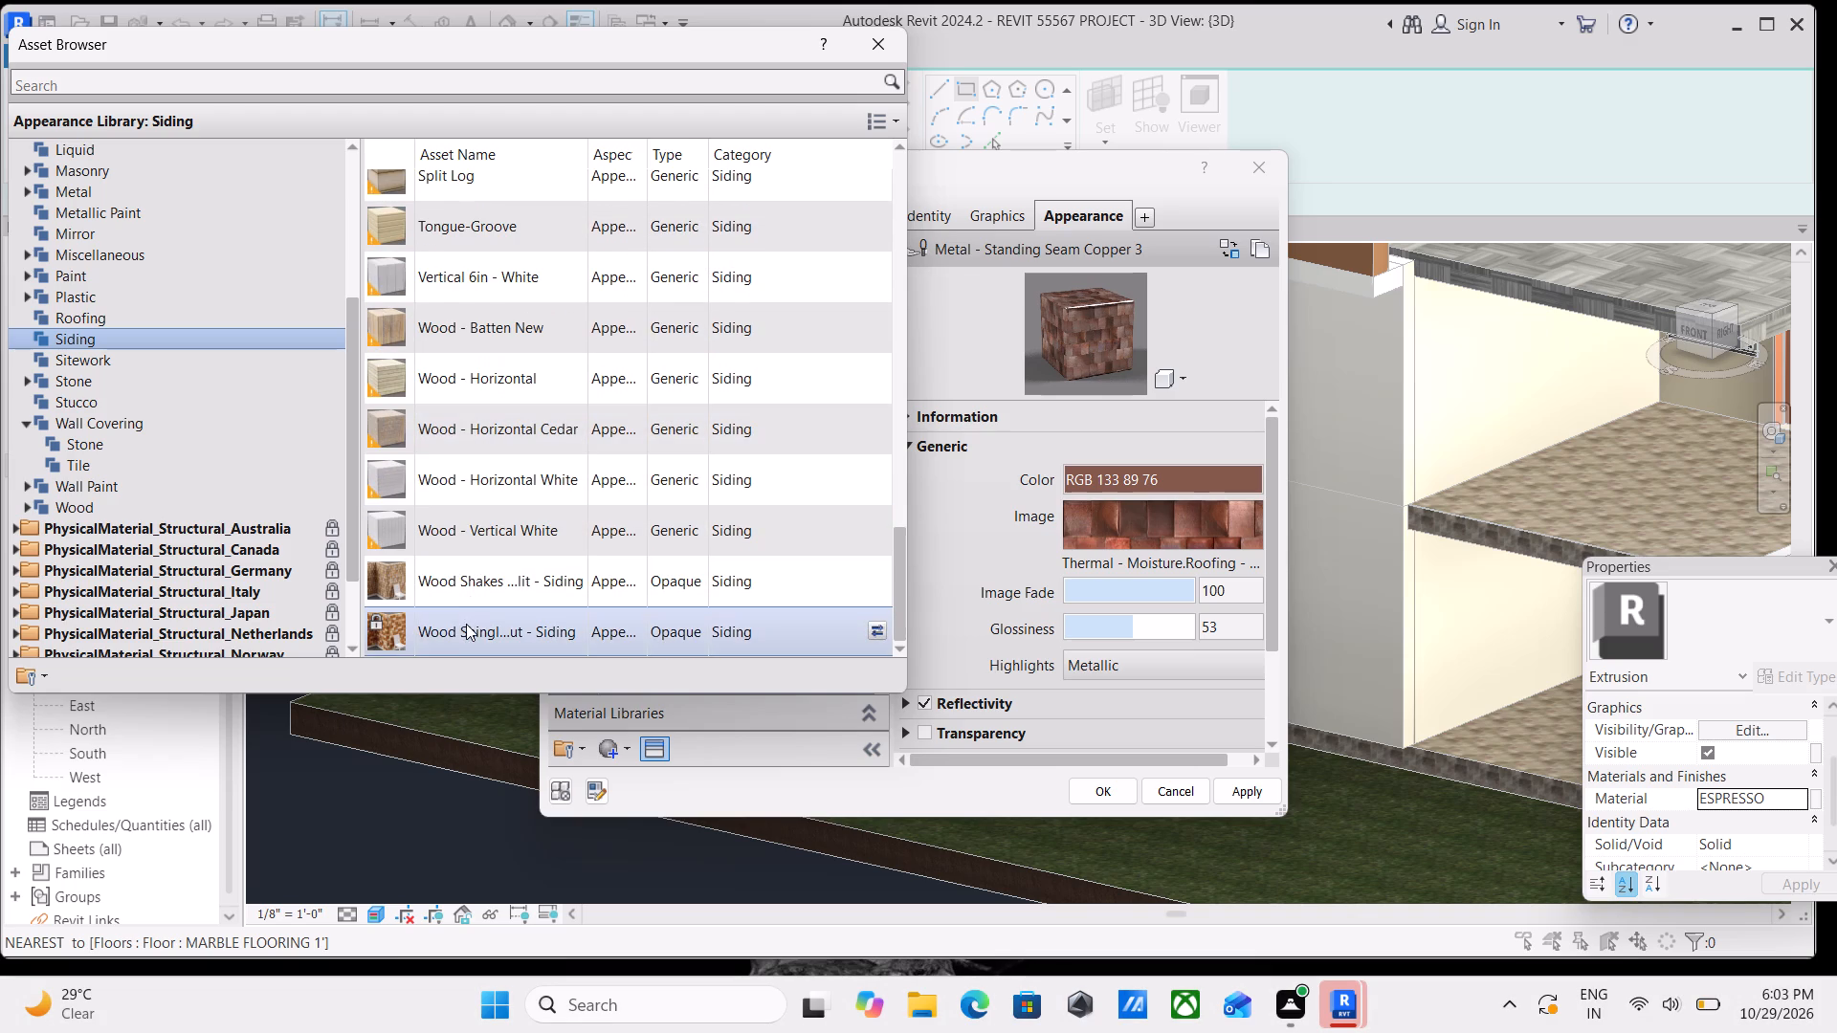
double_click(466, 623)
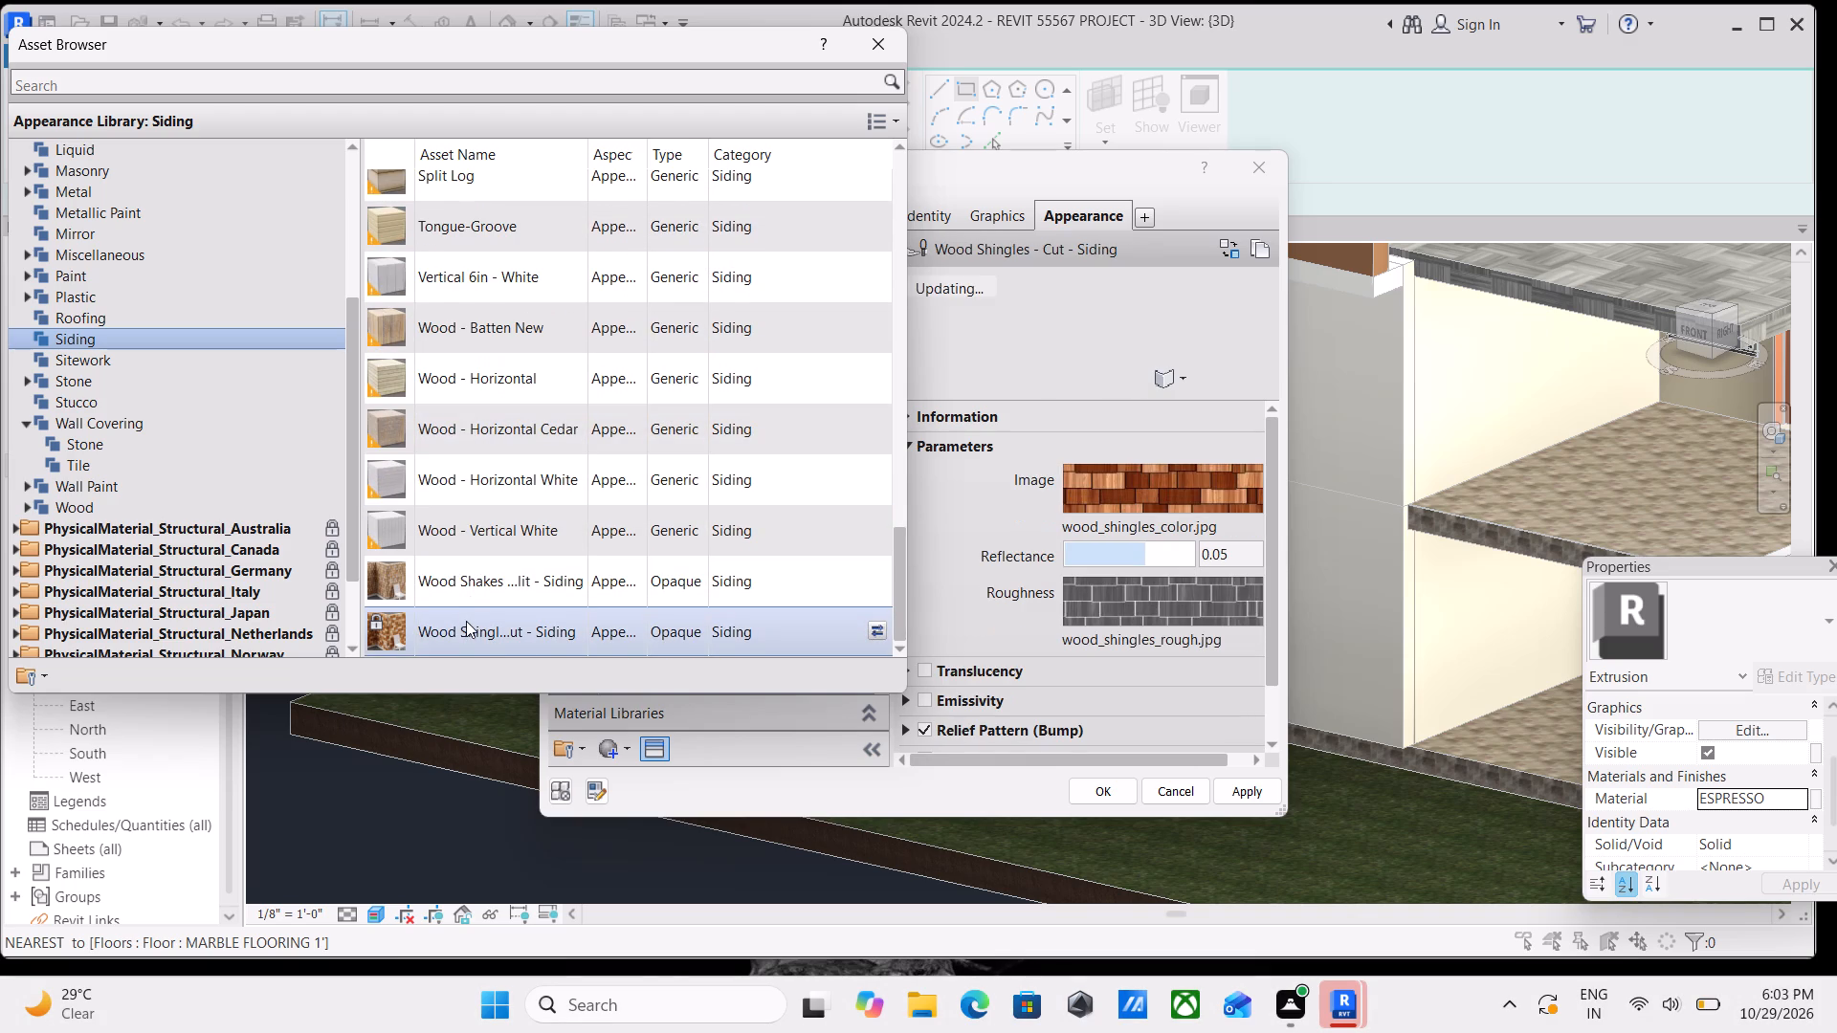
double_click(461, 580)
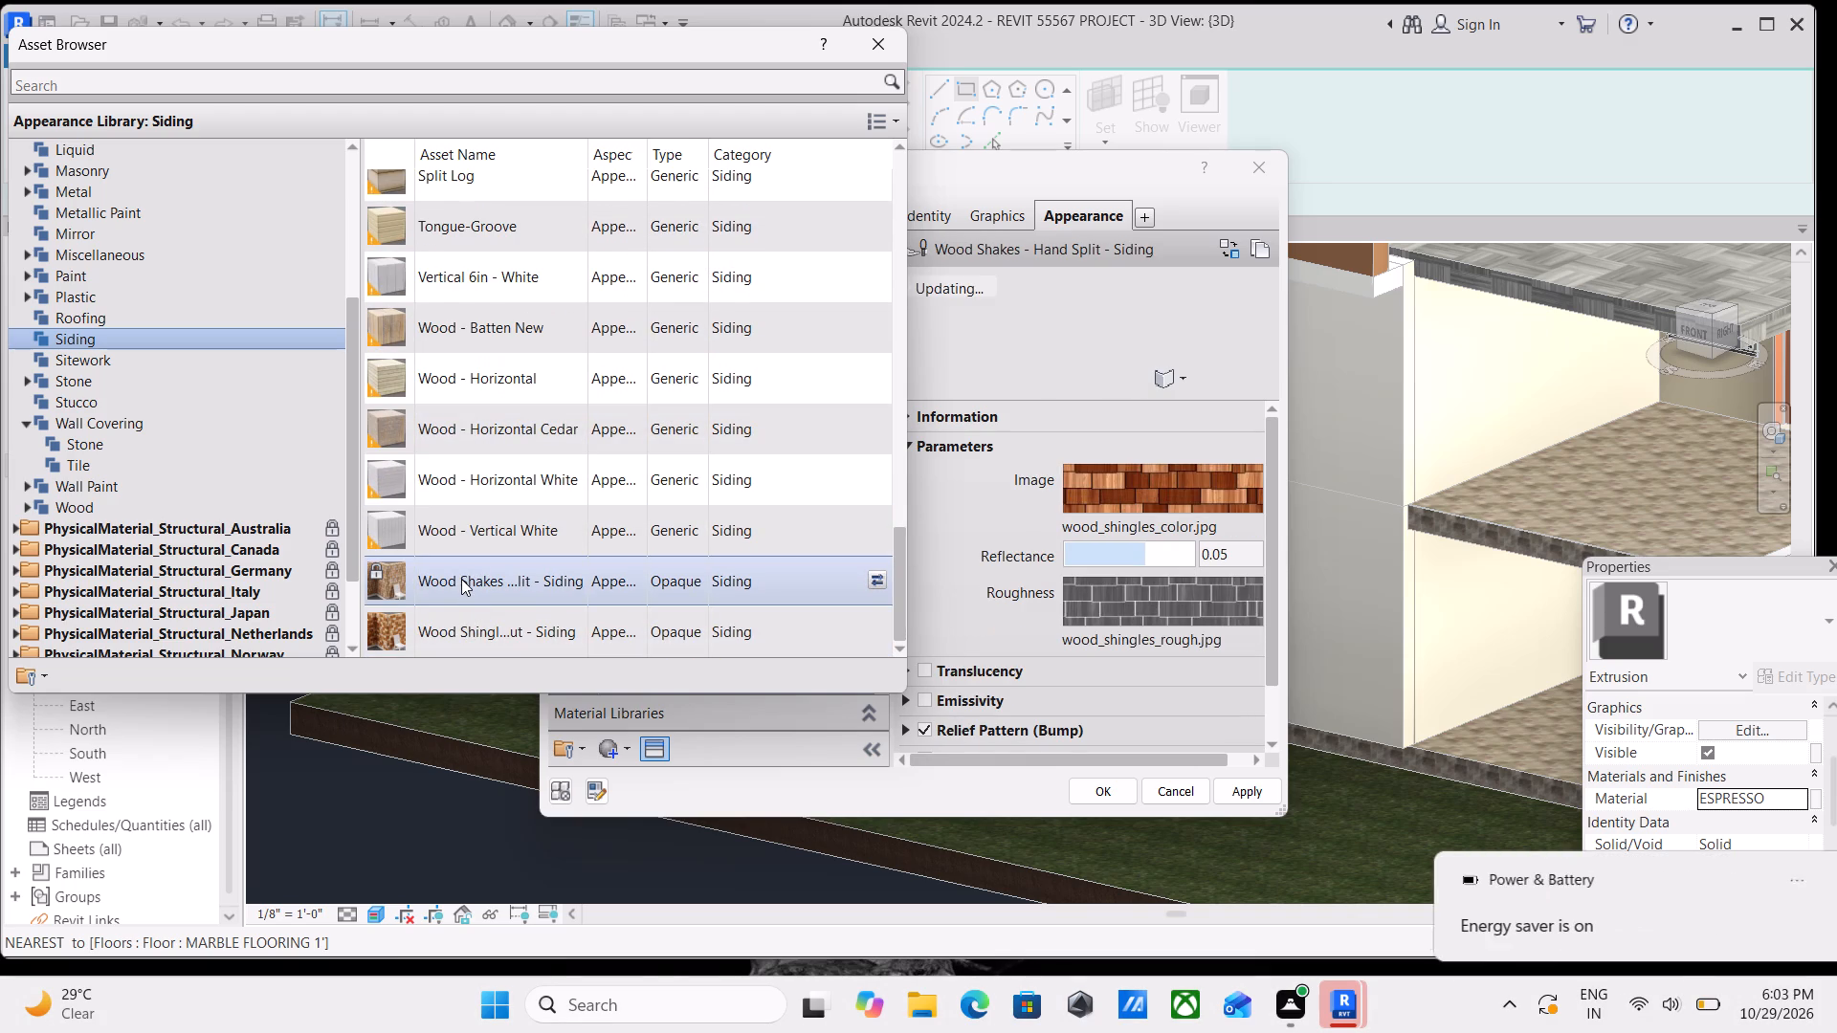
double_click(449, 628)
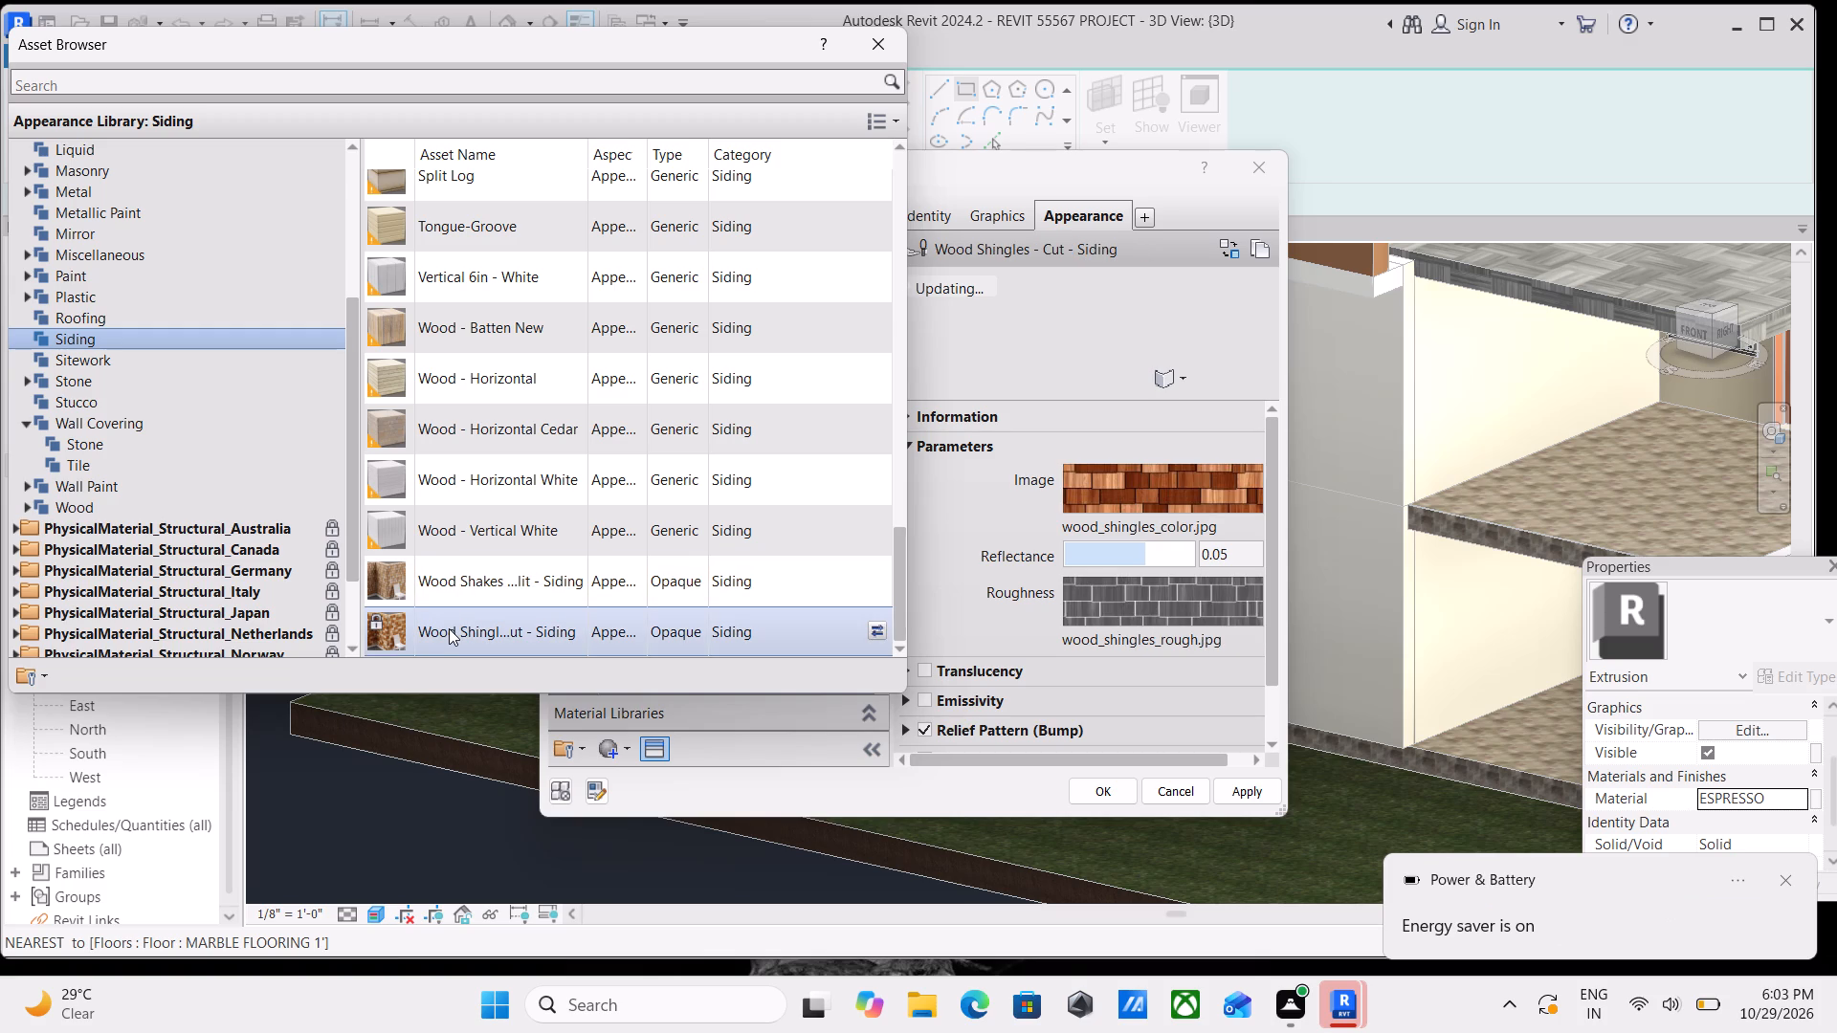
scroll(661, 626, "down", 1)
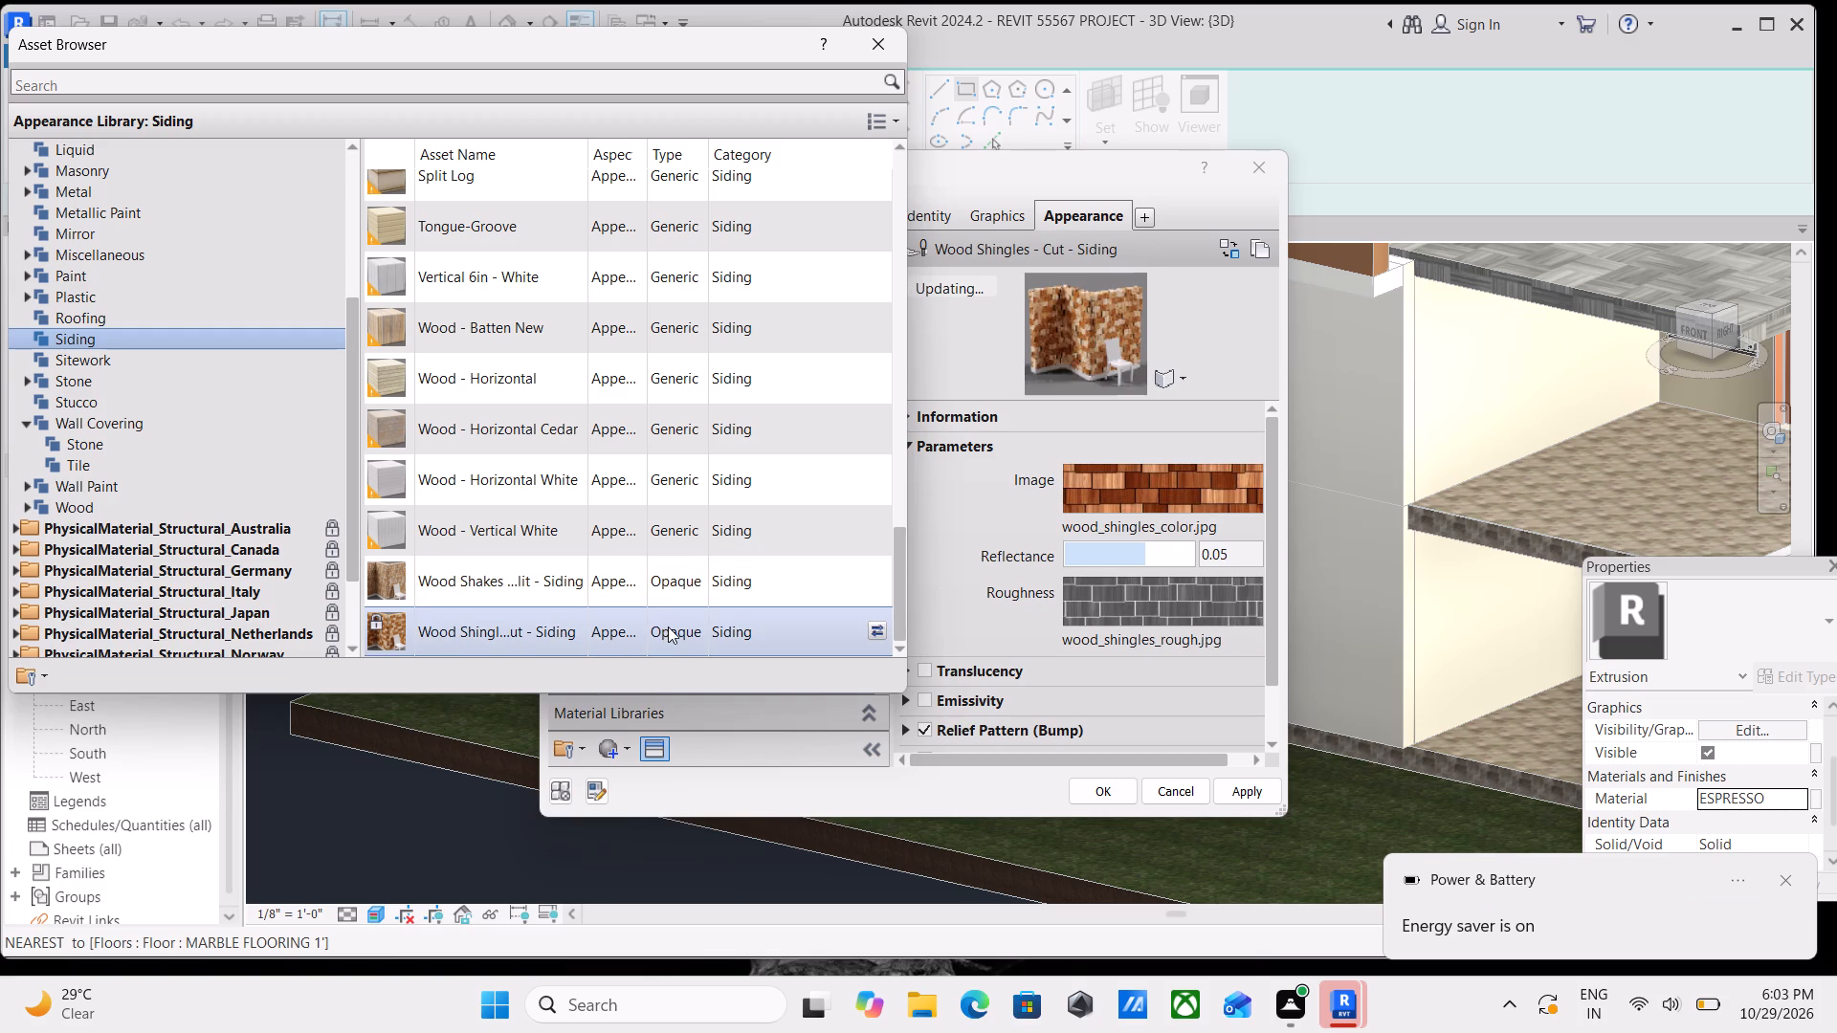
scroll(668, 626, "down", 2)
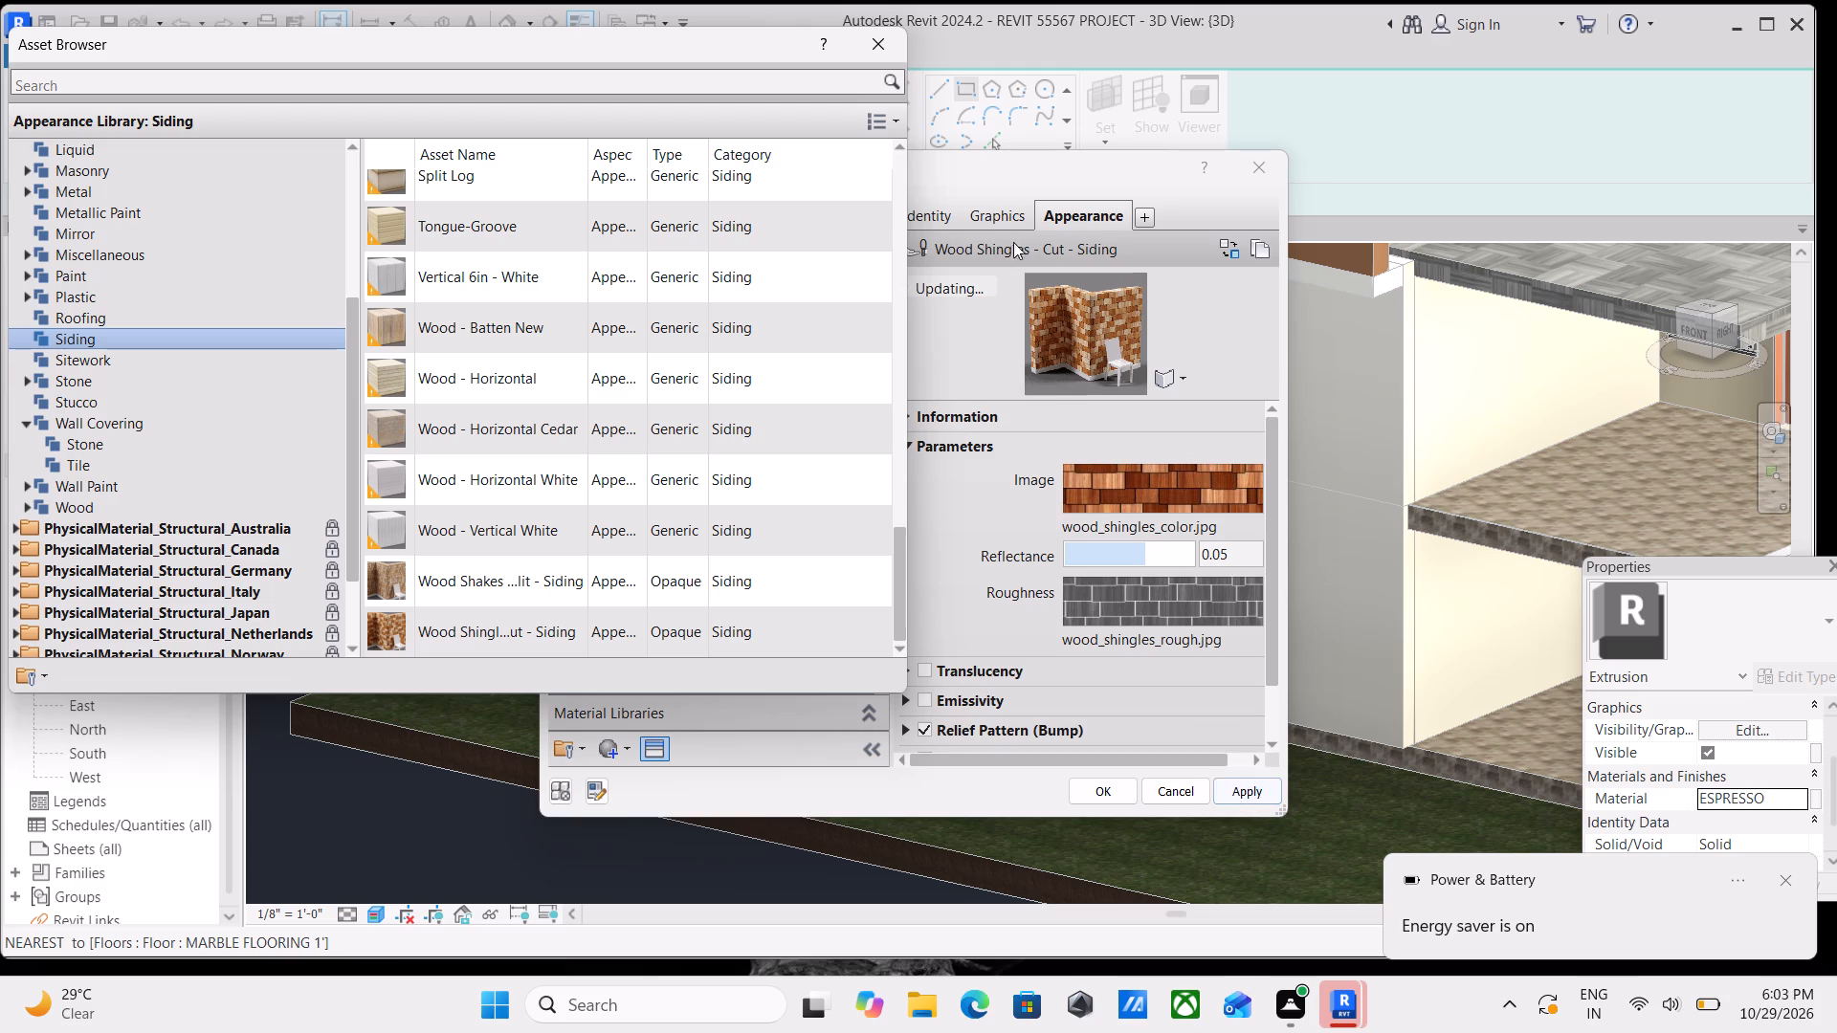
left_click(885, 52)
Review the wood shingles appearance parameters of SAND STONE BEIGE CLADDING and try to raise its Reflectance slightly.
scroll(1112, 532, "down", 3)
scroll(1140, 638, "down", 1)
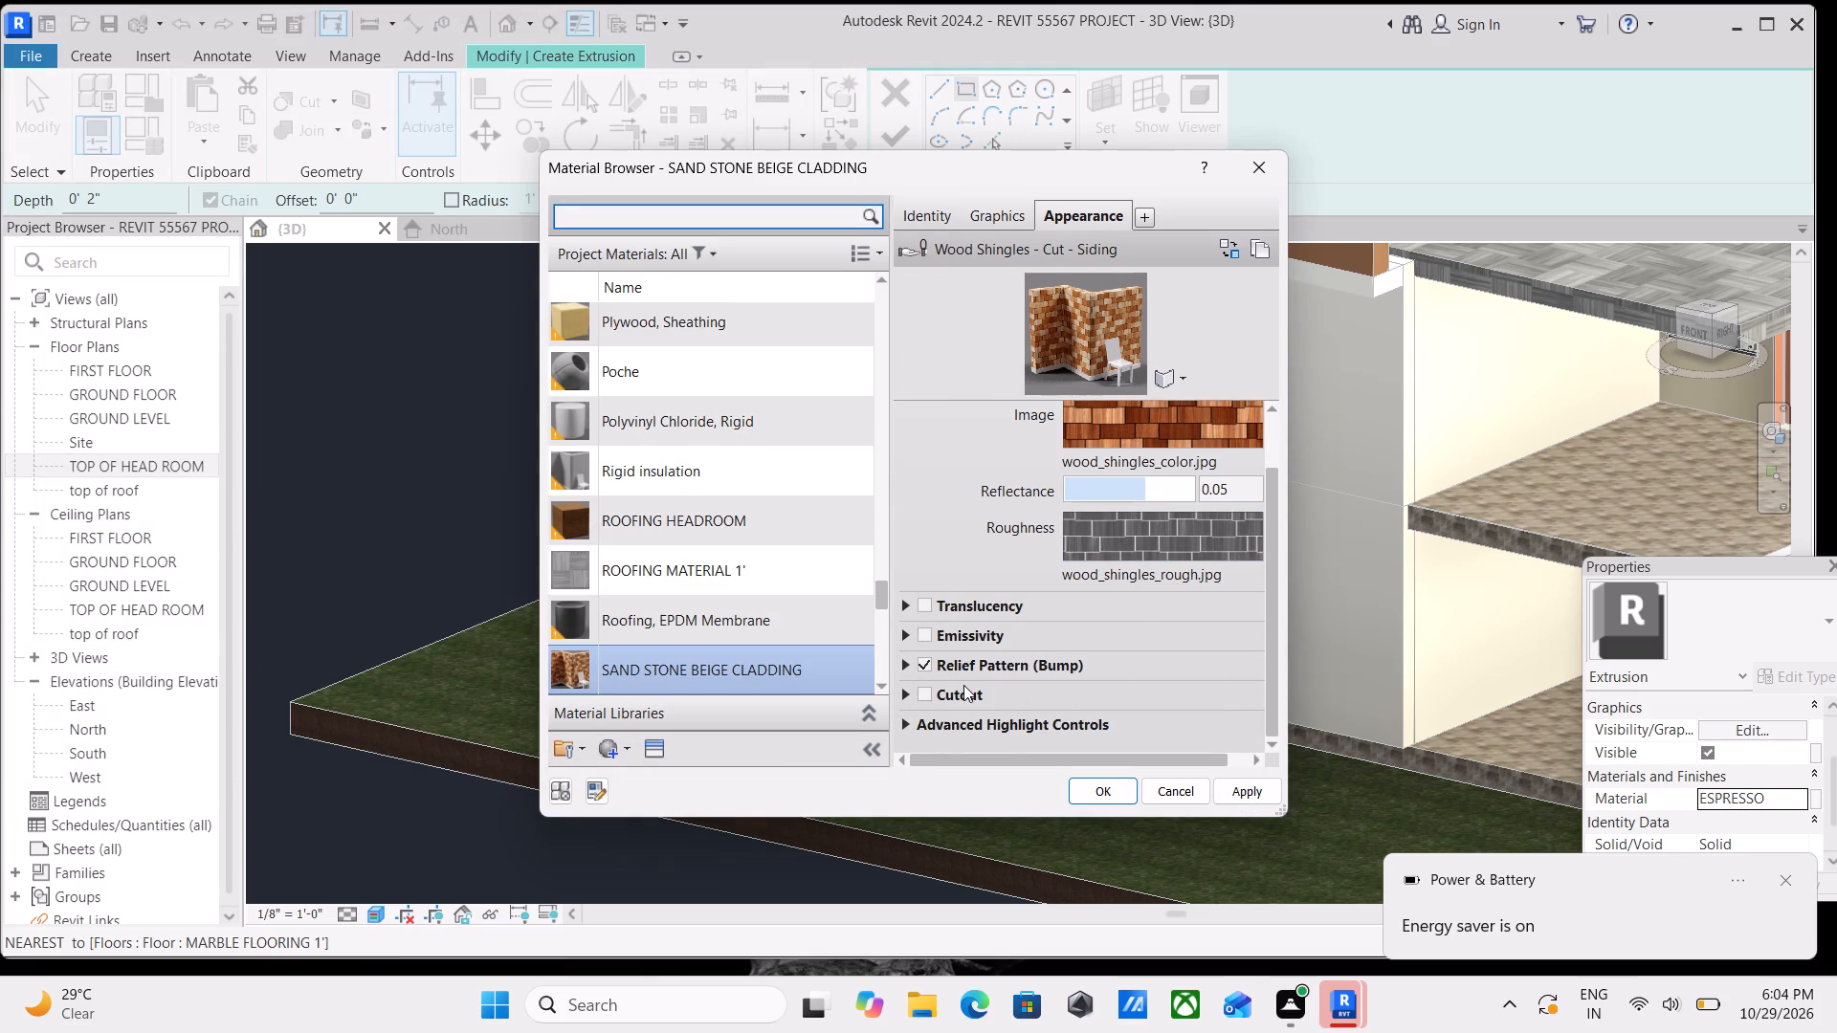
scroll(963, 685, "down", 1)
scroll(963, 685, "up", 2)
scroll(1138, 596, "up", 2)
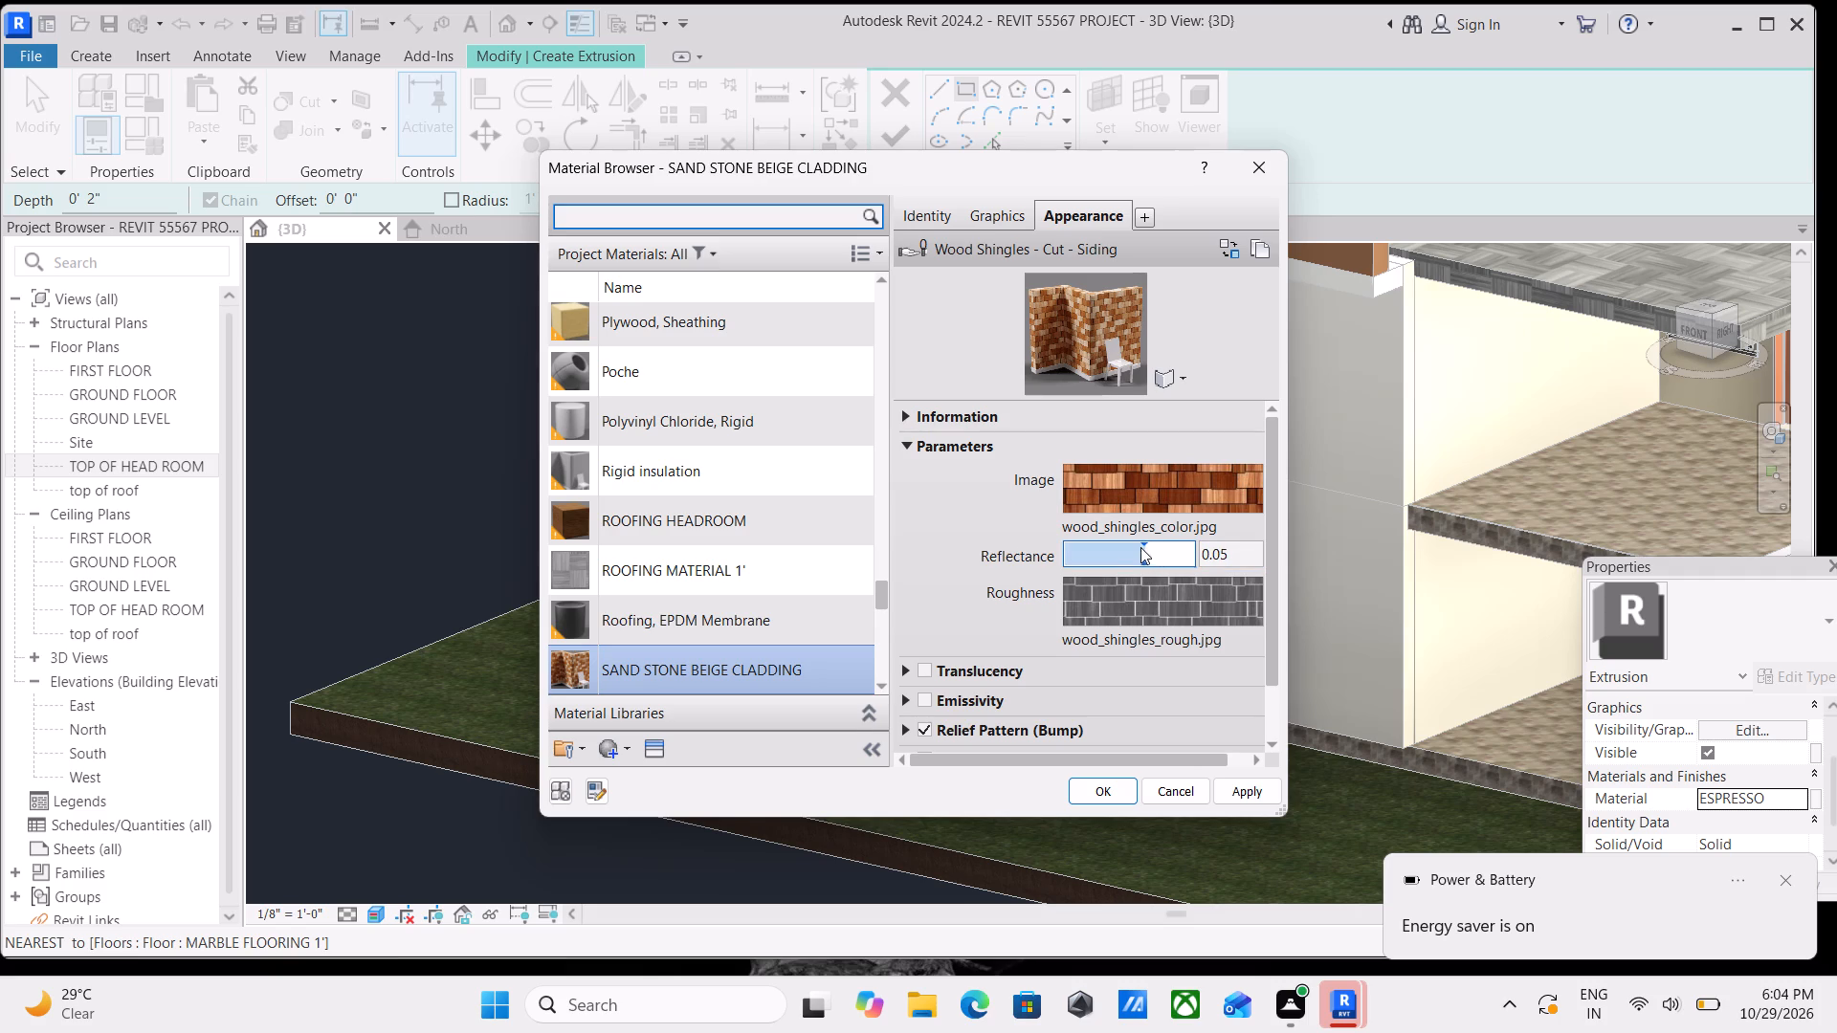
left_click_drag(1140, 547, 1156, 549)
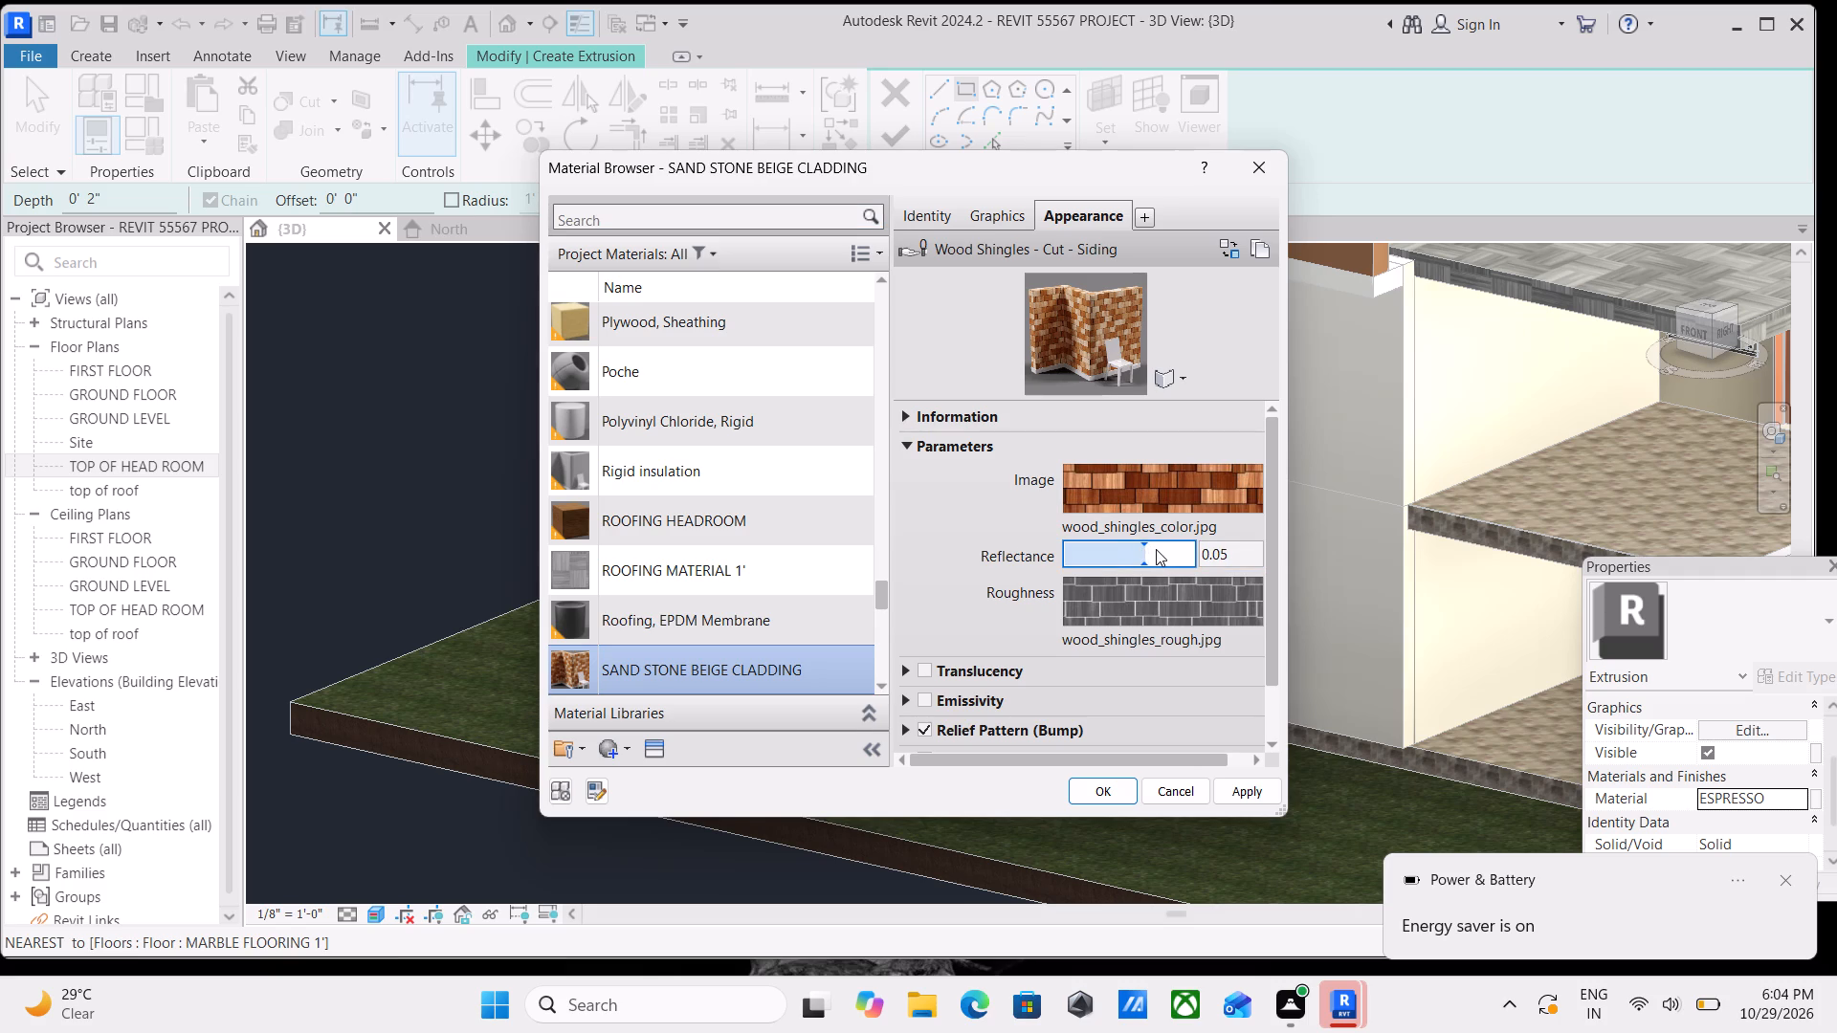
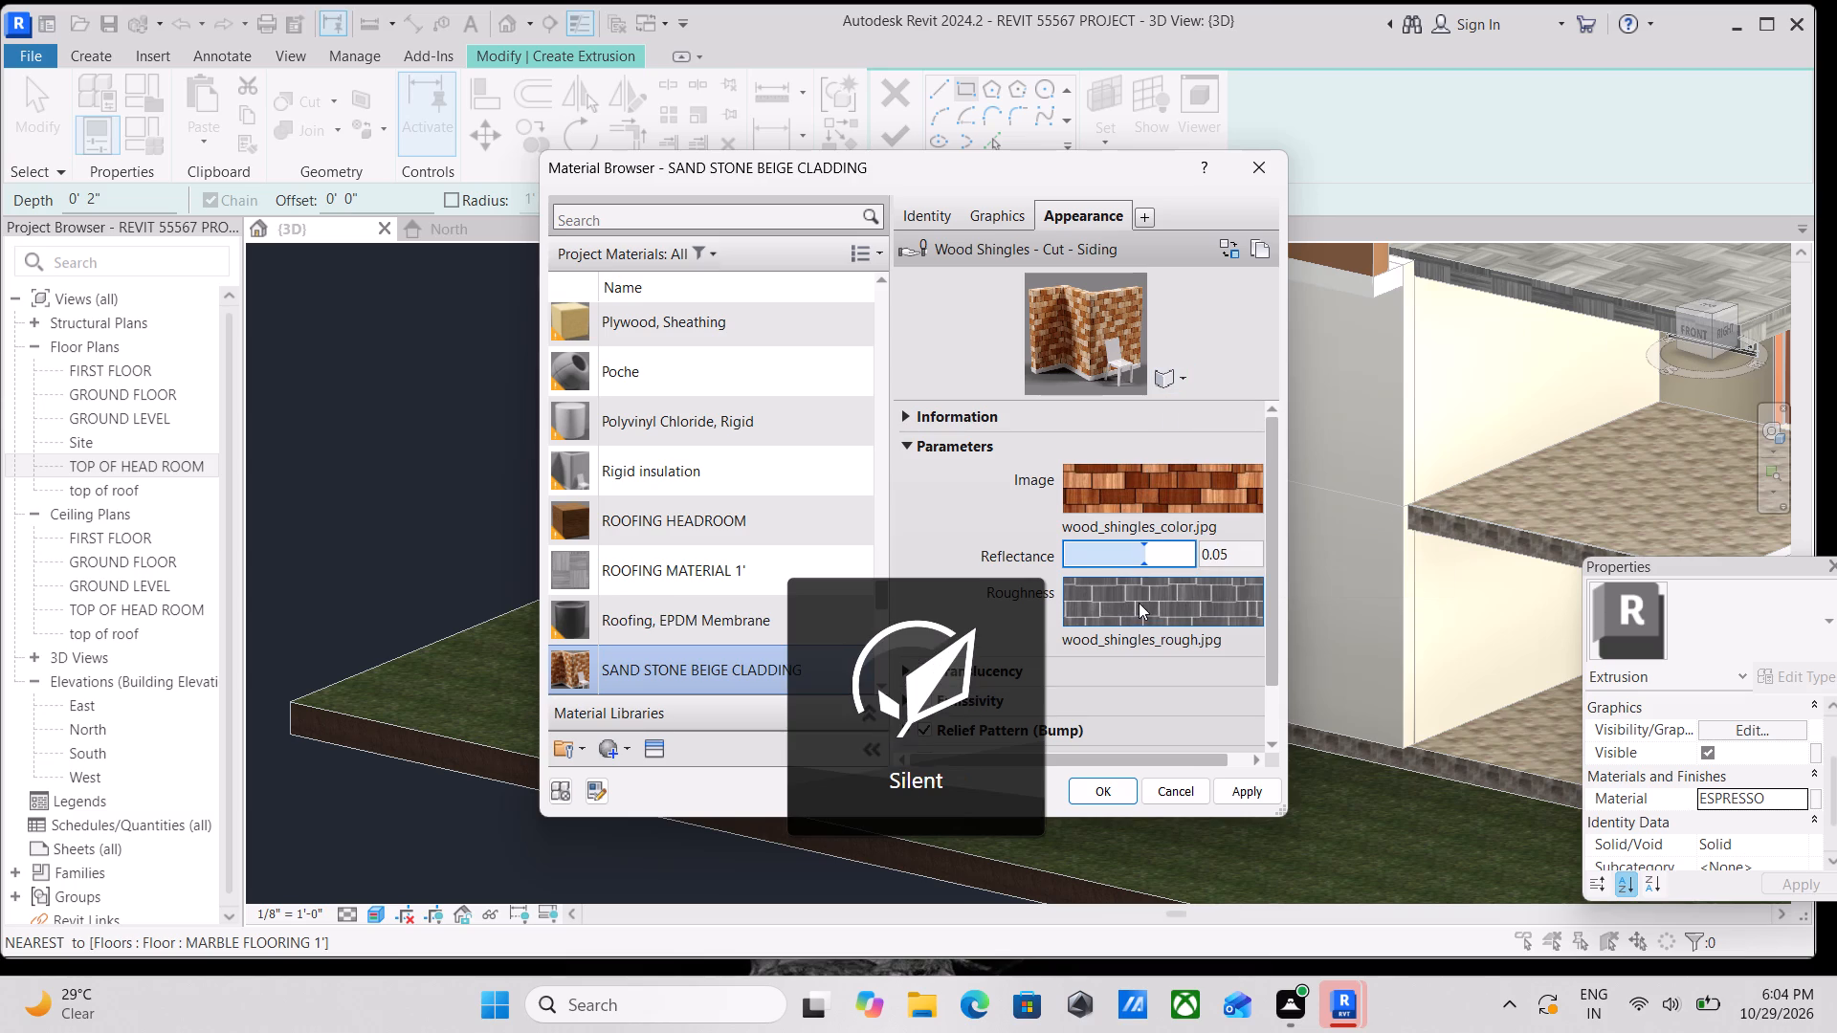
Turn off the Relief Pattern (Bump) in SAND STONE BEIGE CLADDING's wood shingles appearance.
left_click_drag(1144, 555, 1145, 555)
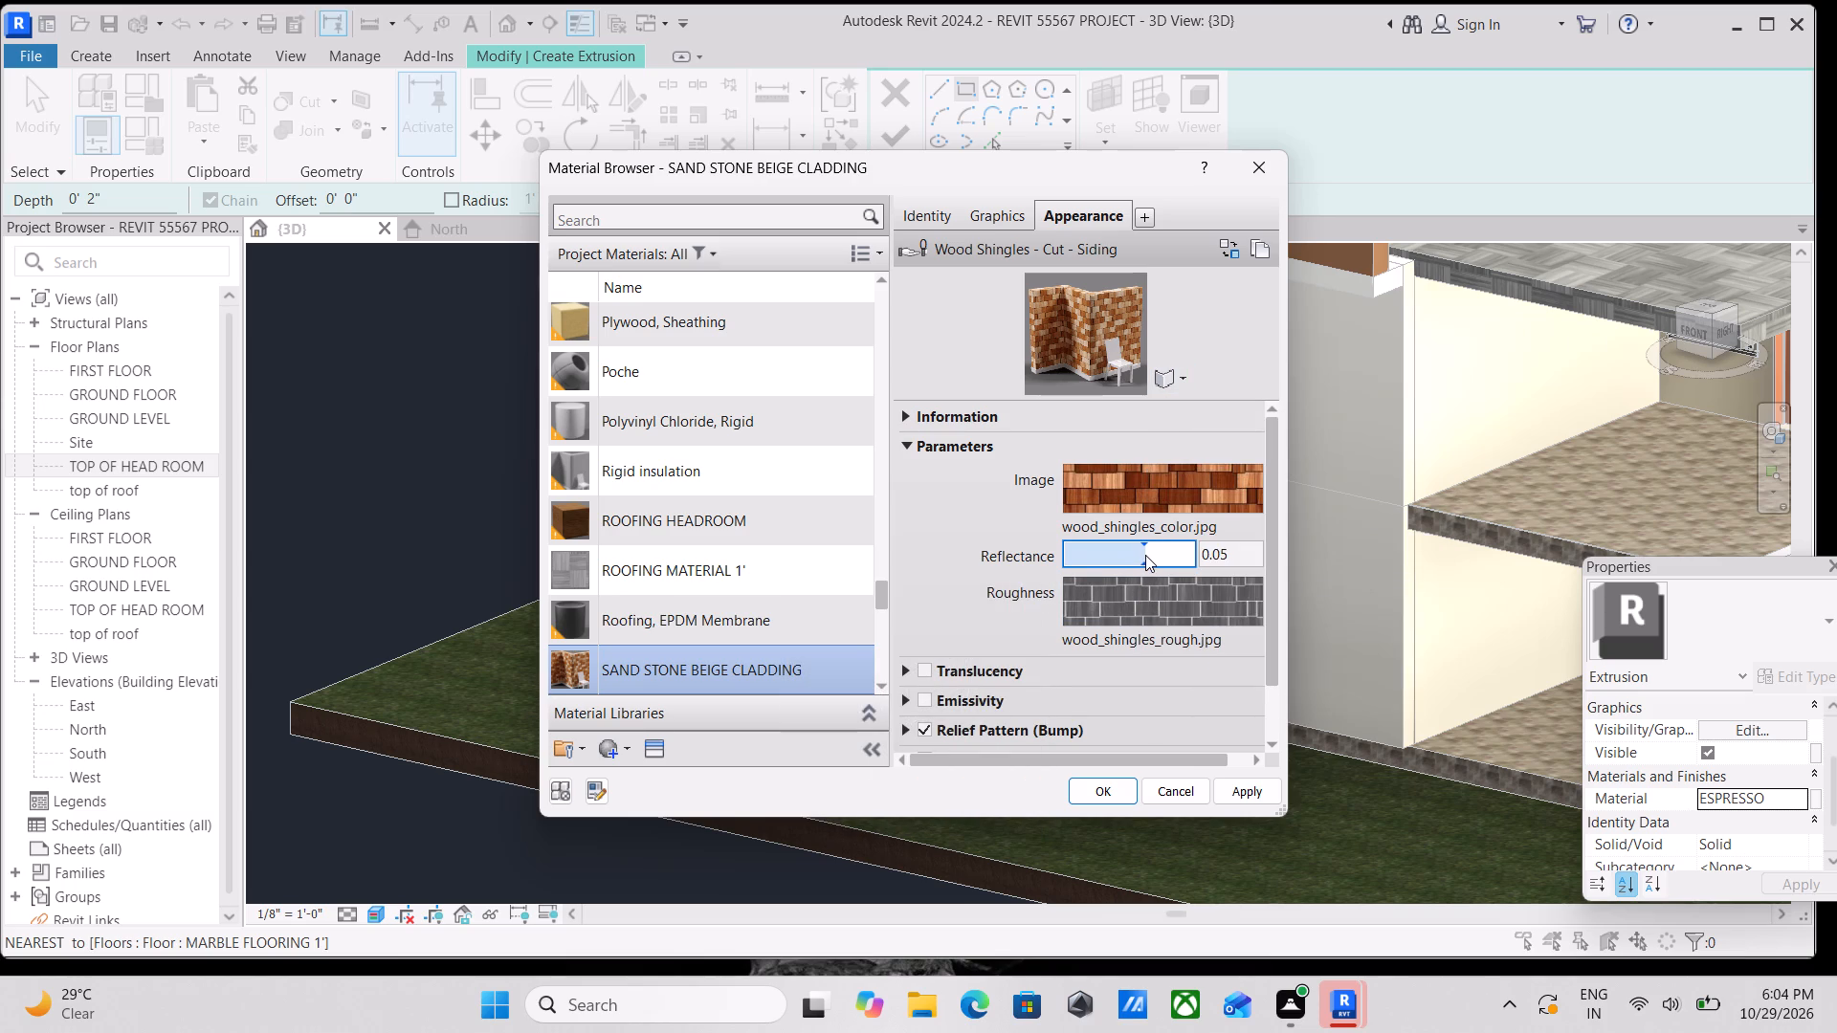
left_click_drag(1145, 555, 1157, 555)
scroll(978, 689, "down", 4)
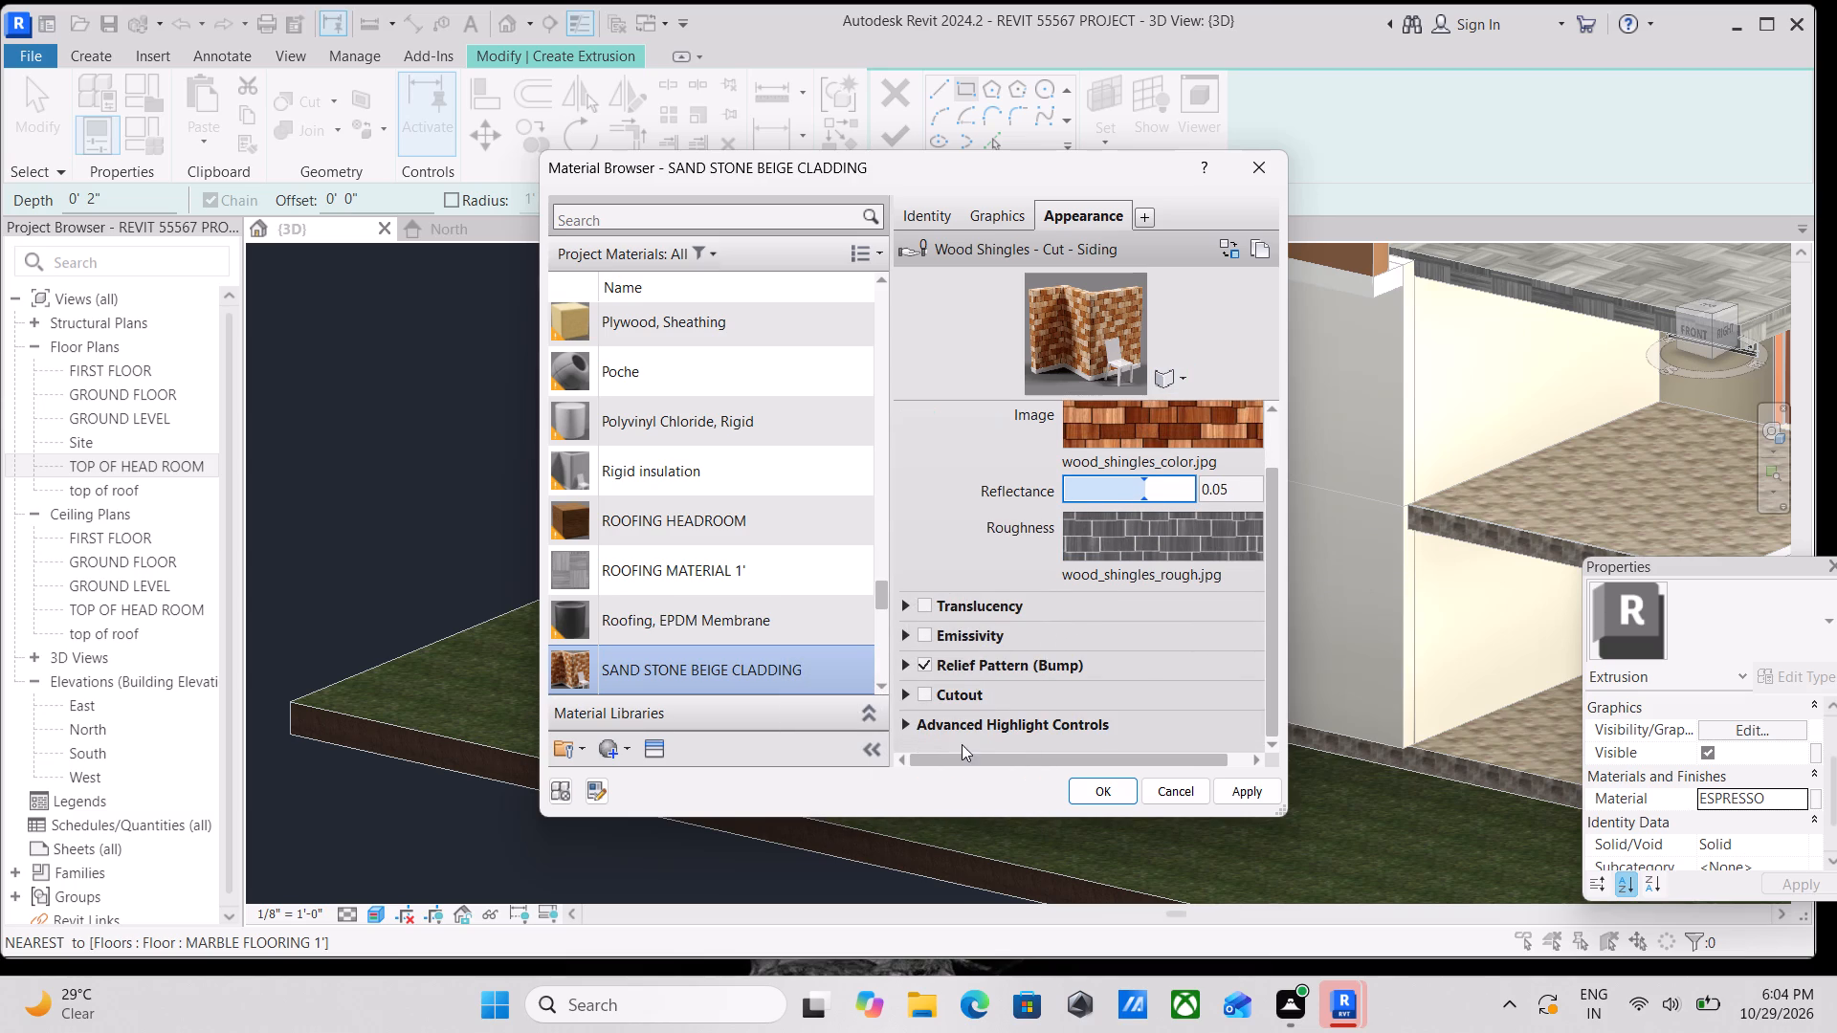
scroll(952, 682, "down", 2)
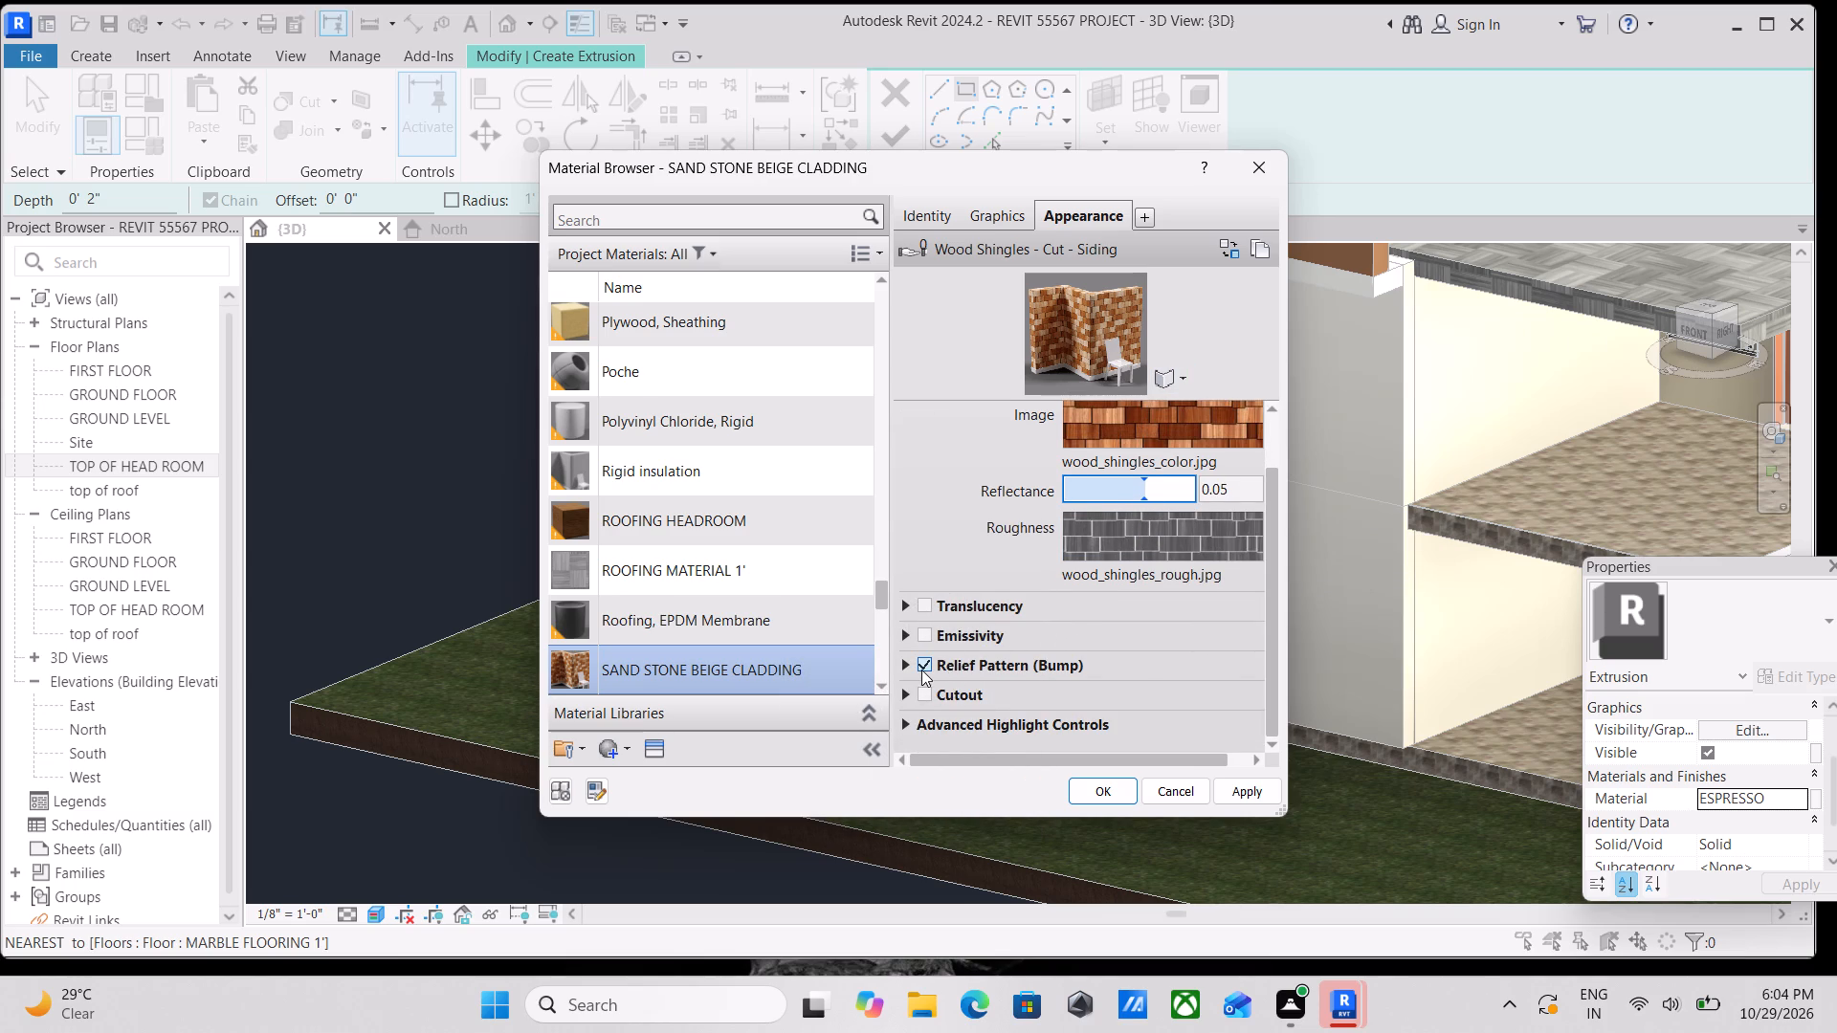
left_click(921, 666)
left_click(921, 666)
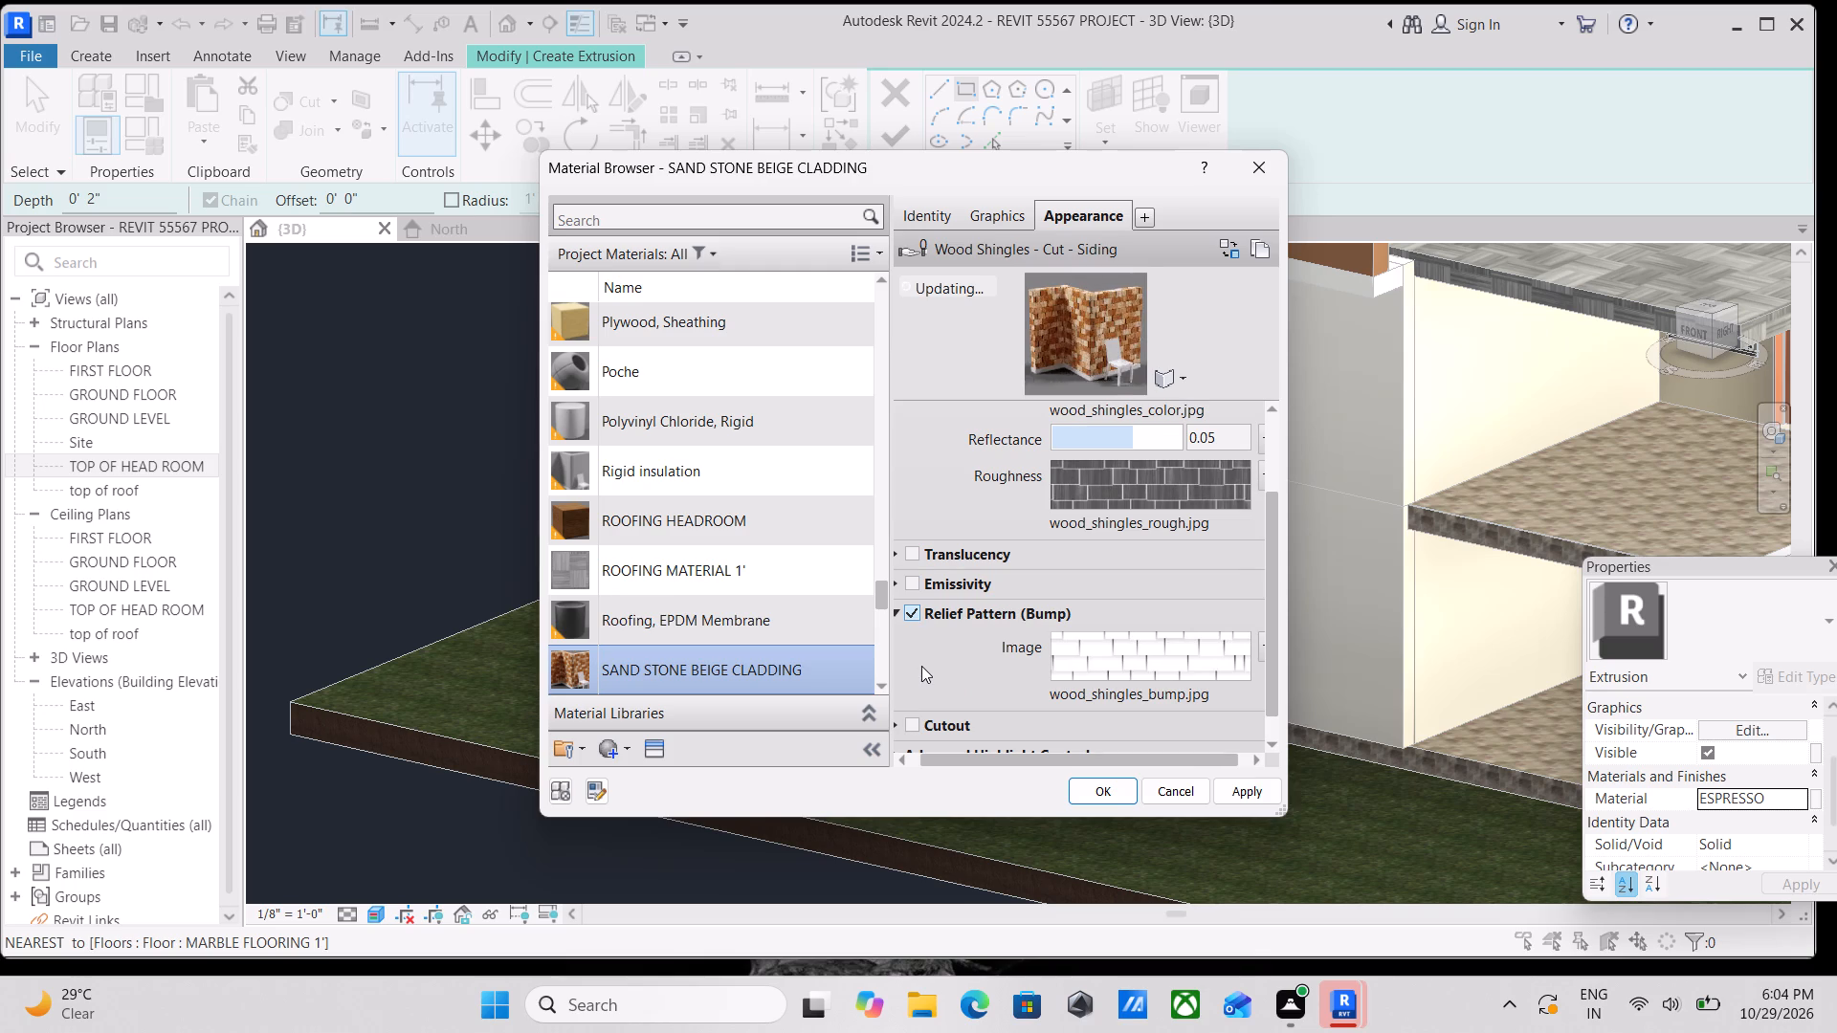
left_click(916, 612)
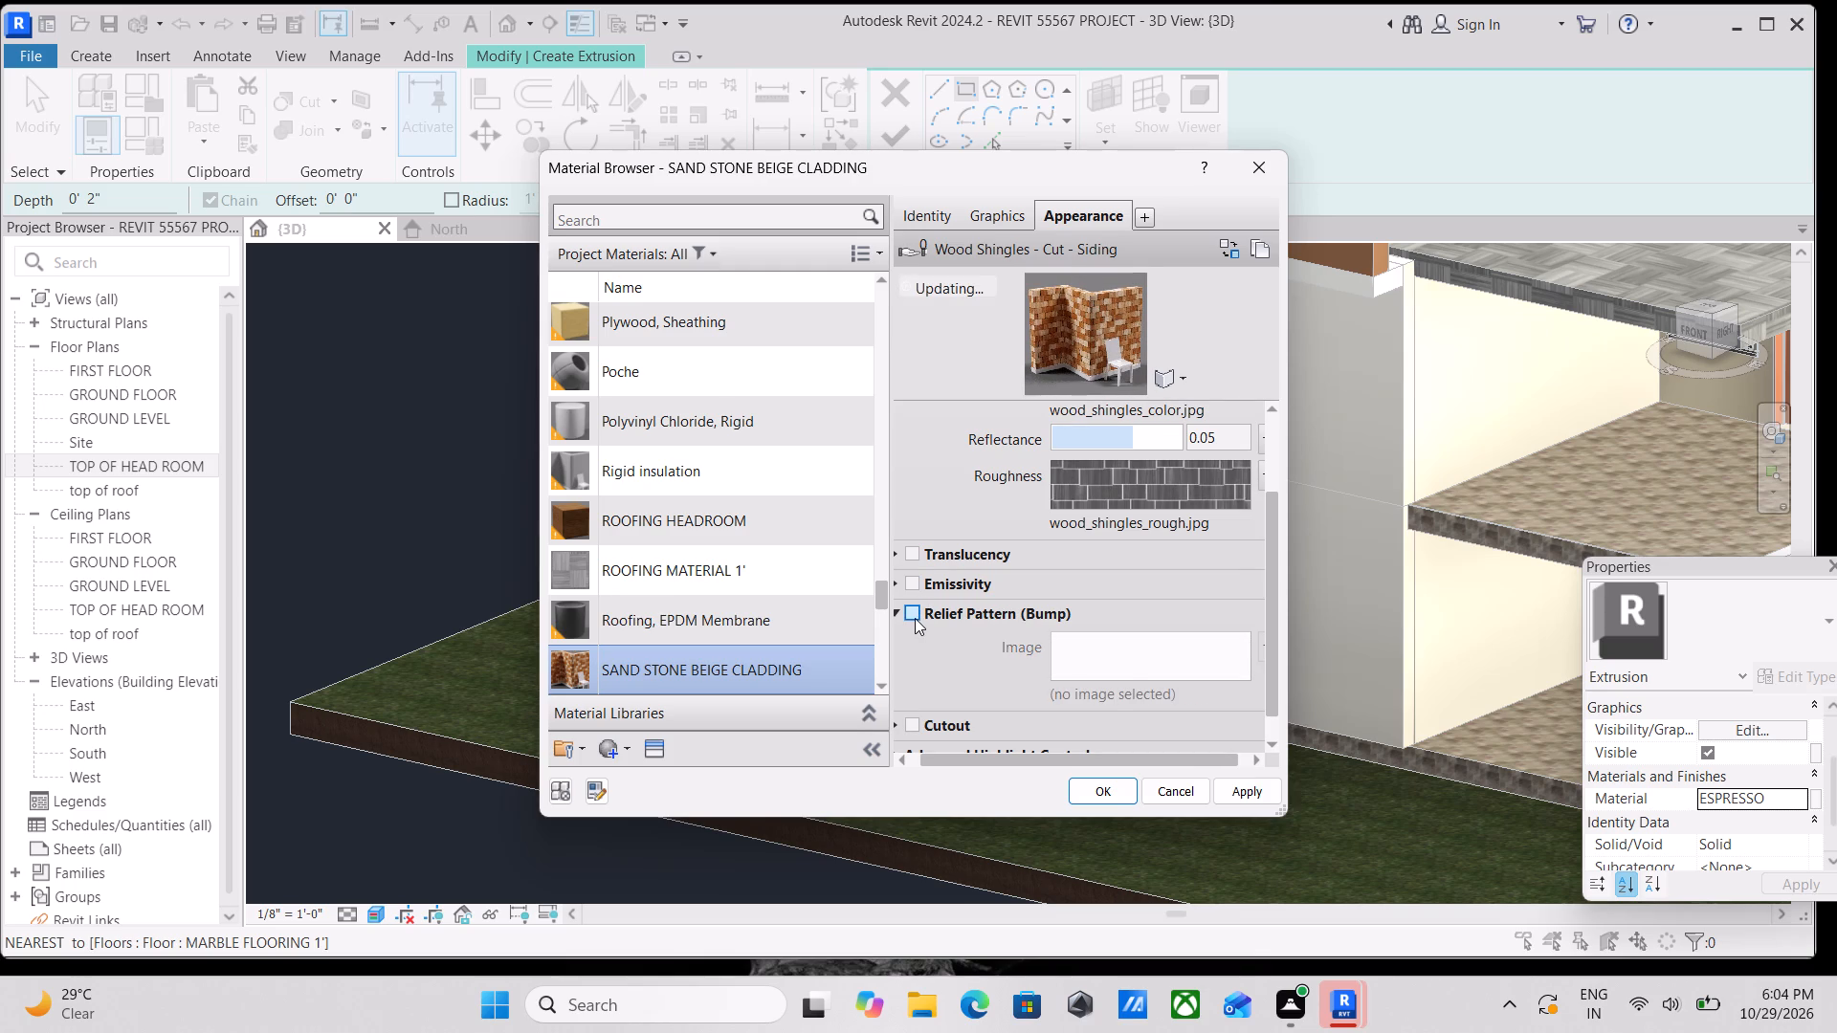
left_click(915, 618)
left_click(915, 618)
Set the appearance's Reflectance to 0.06, apply the changes and assign SAND STONE BEIGE CLADDING to the extrusion.
scroll(1219, 481, "up", 2)
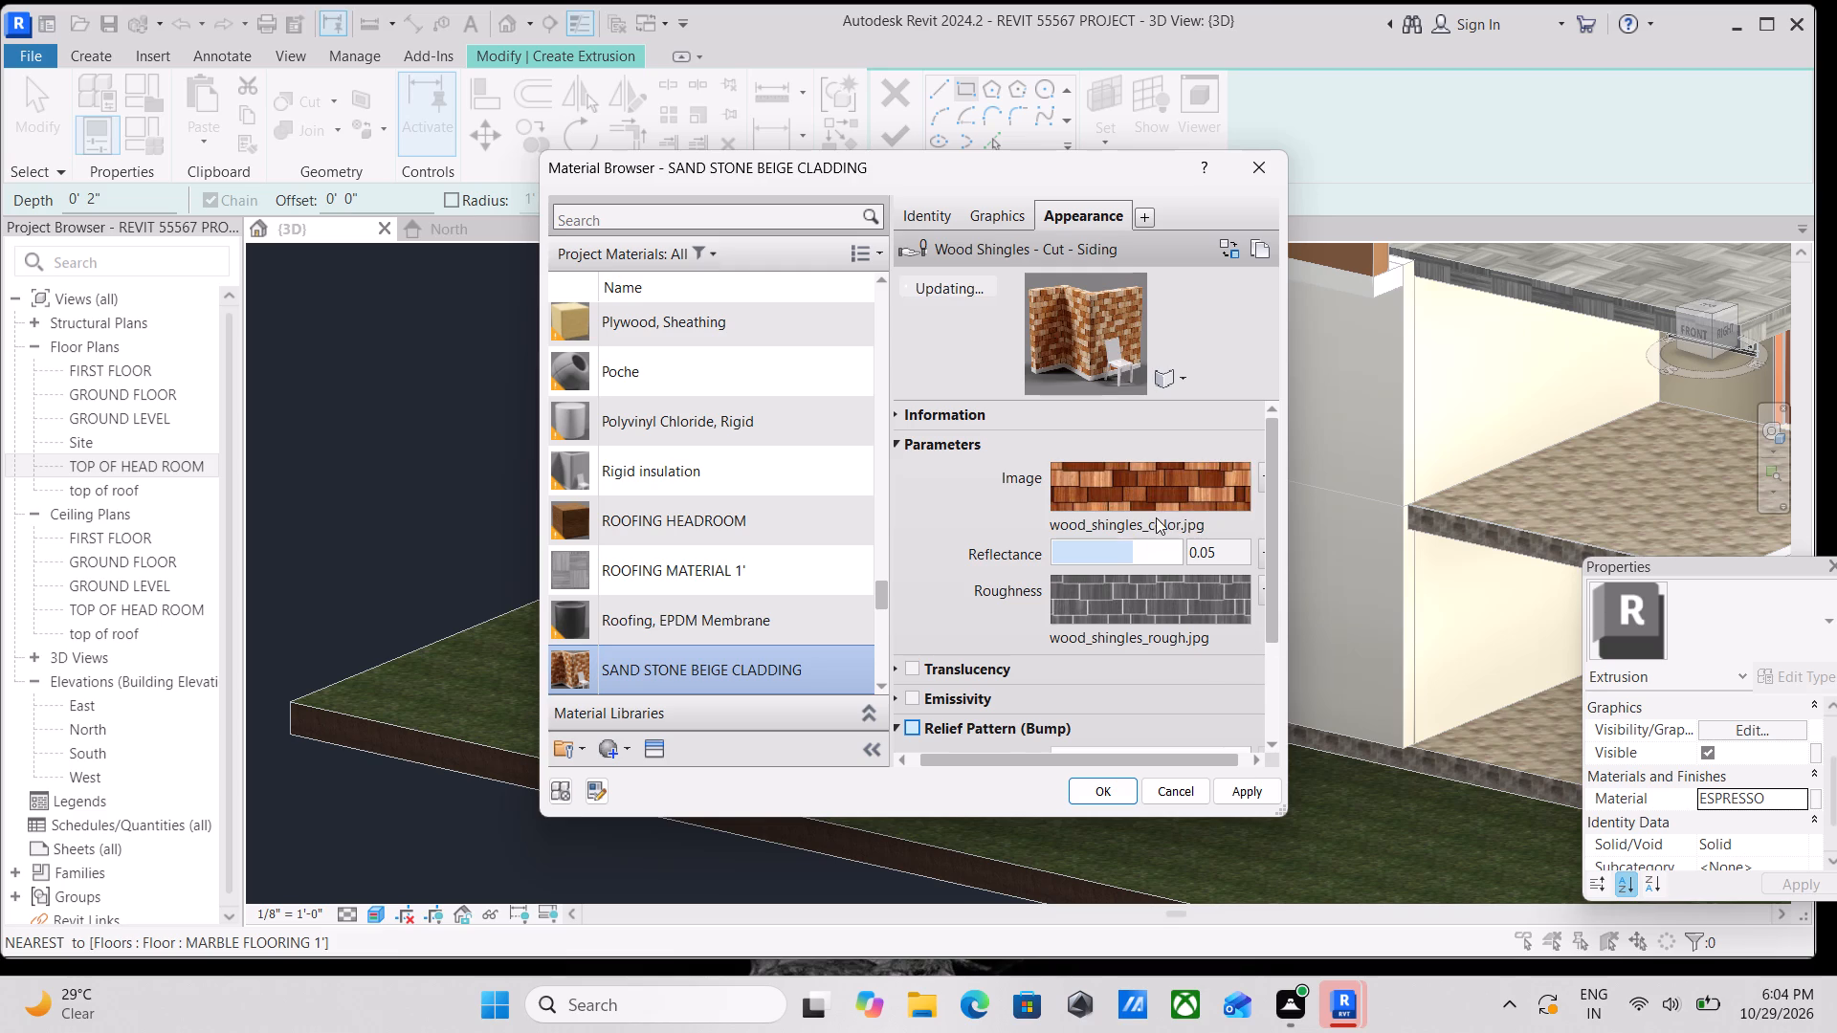
scroll(1122, 547, "down", 2)
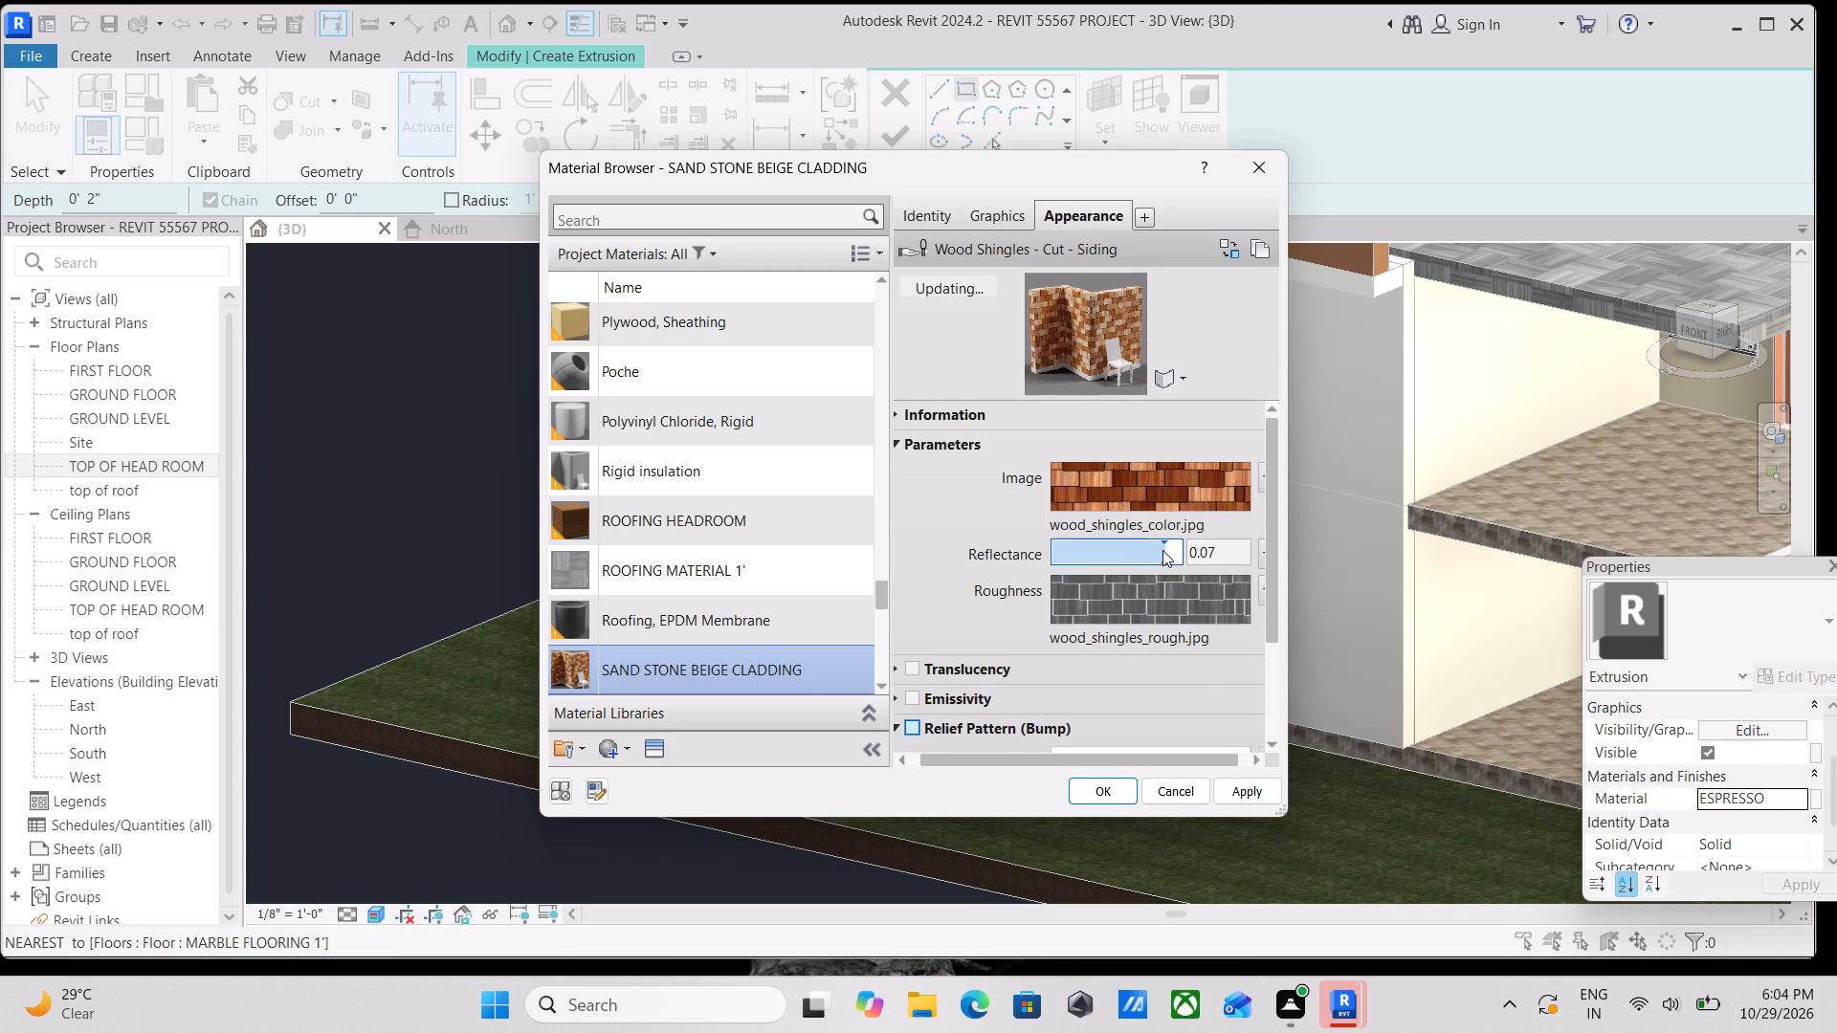
left_click_drag(1162, 550, 1140, 553)
scroll(1040, 594, "down", 3)
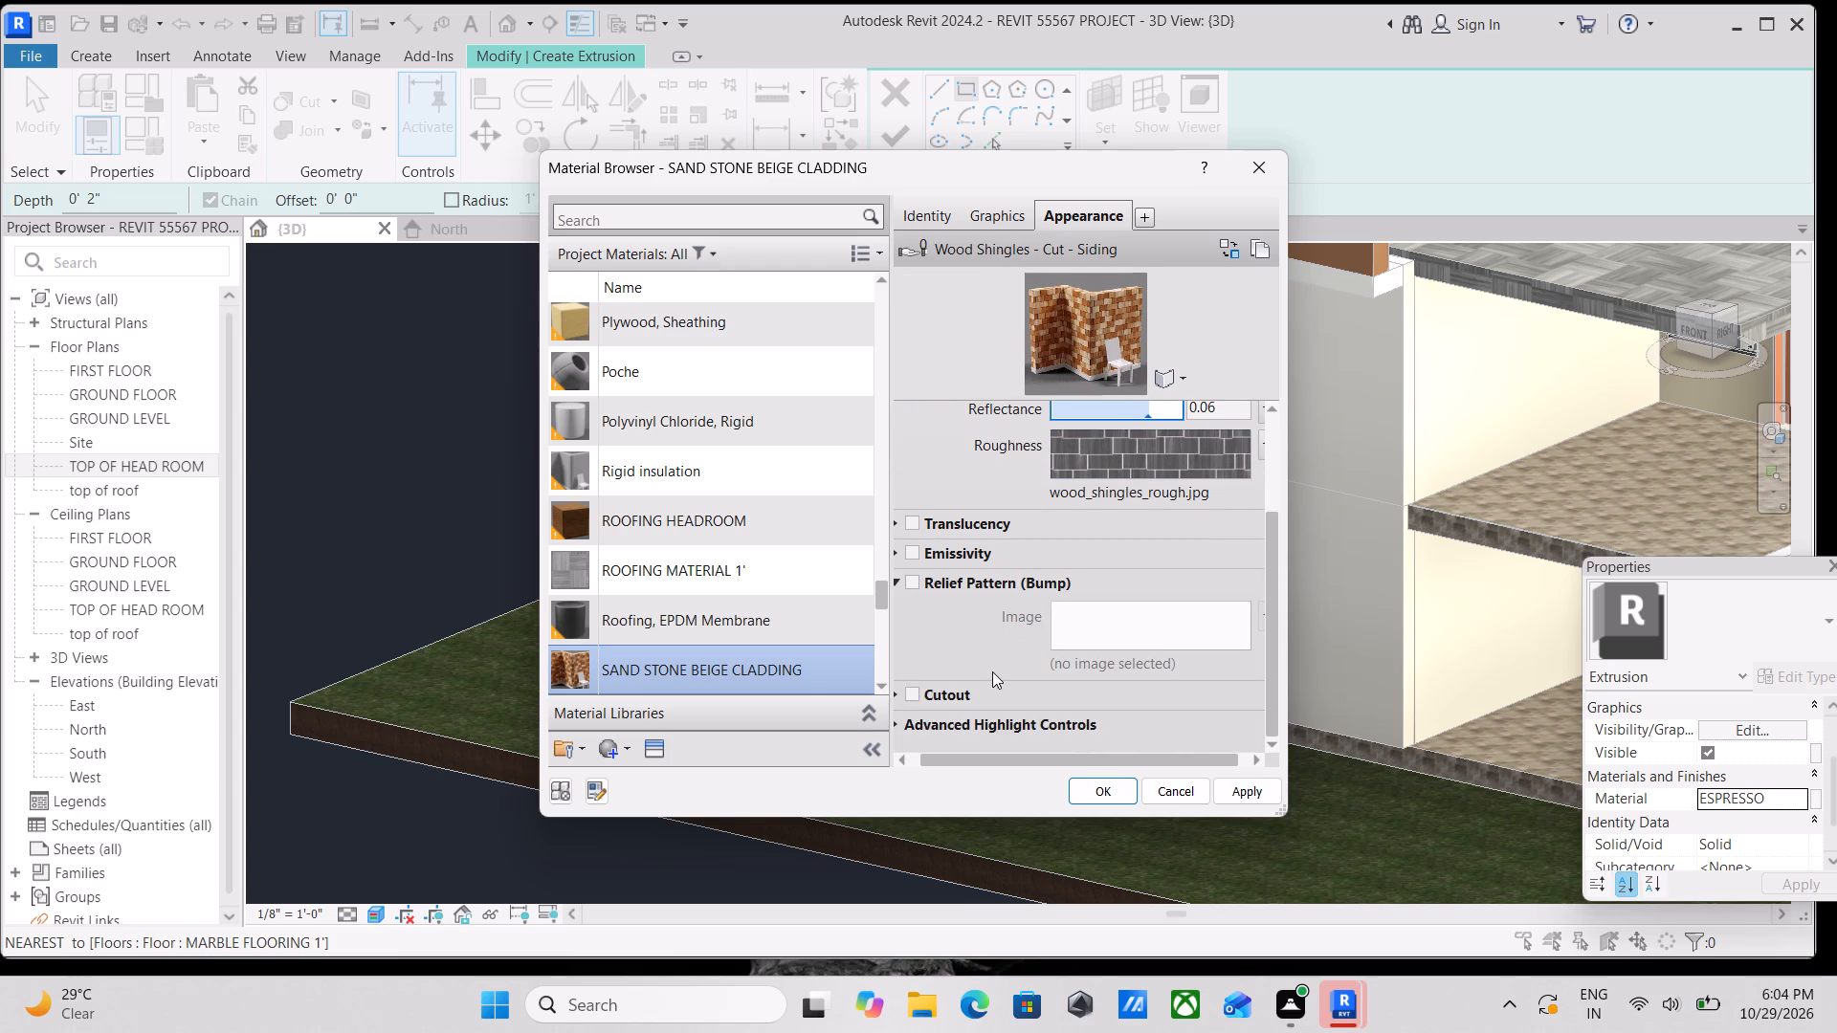
scroll(992, 671, "down", 6)
scroll(972, 681, "up", 3)
scroll(994, 542, "up", 2)
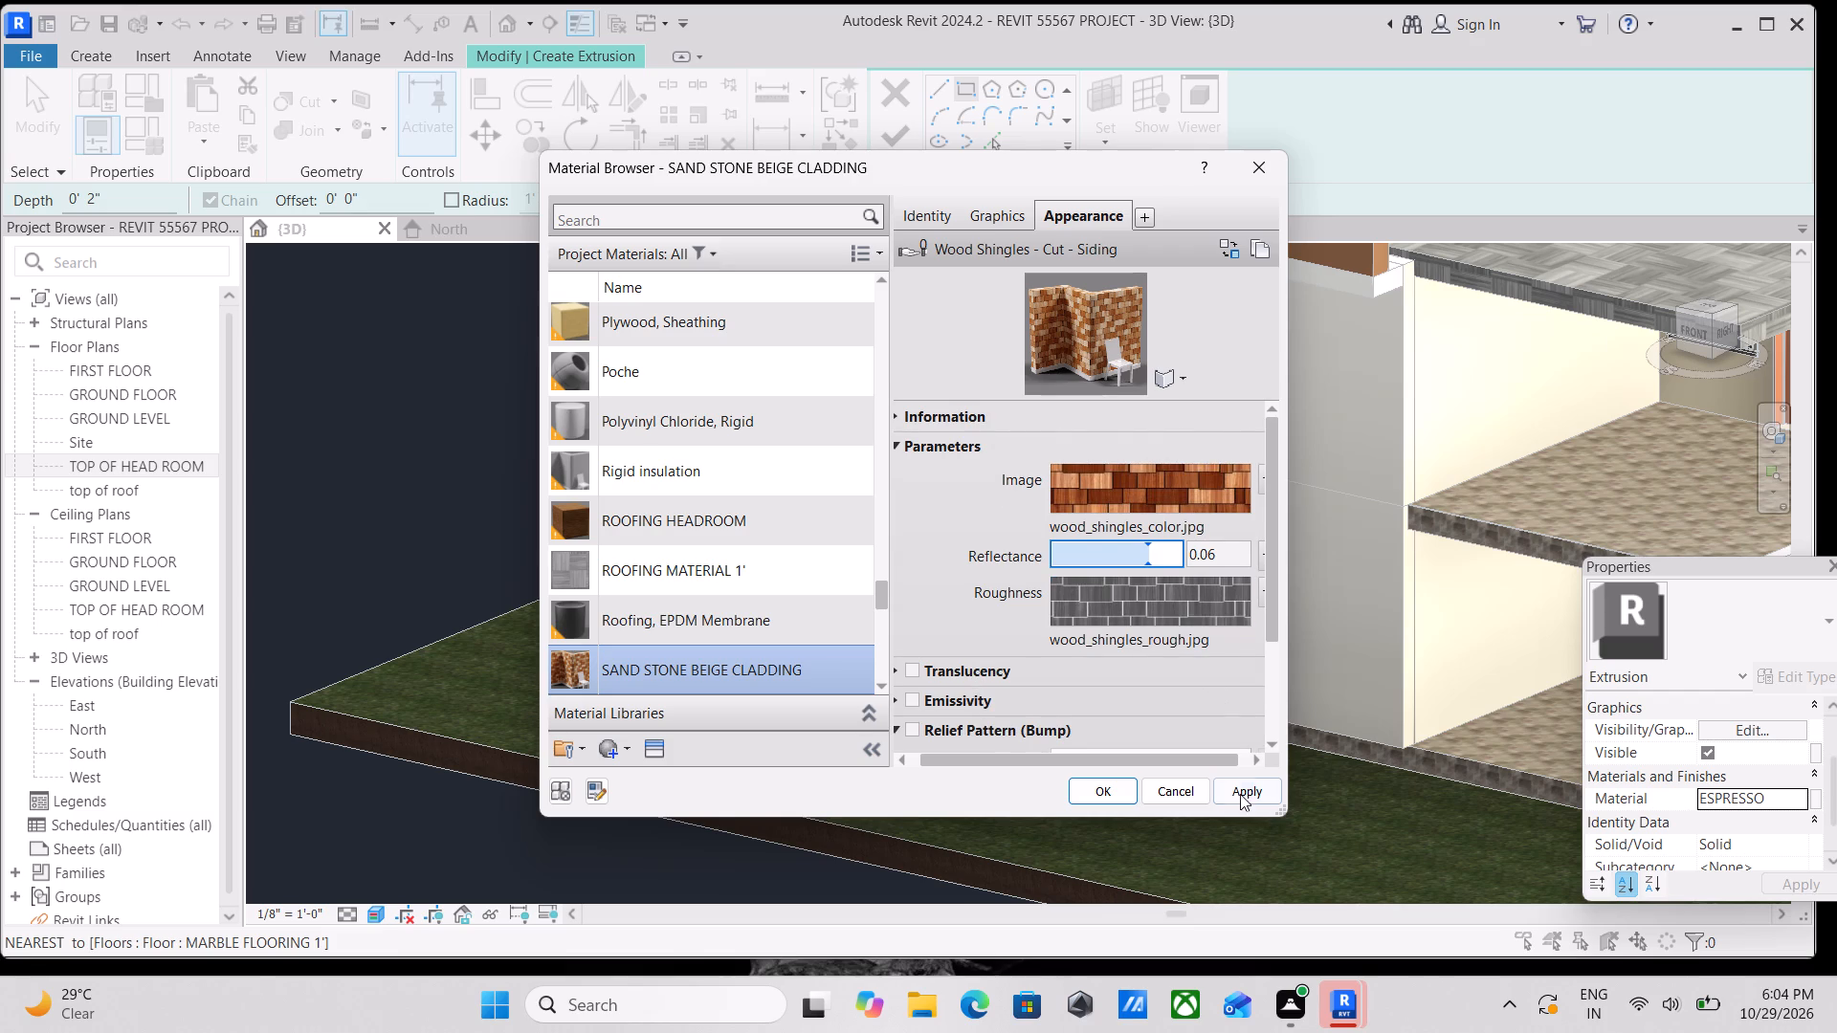
left_click(1234, 795)
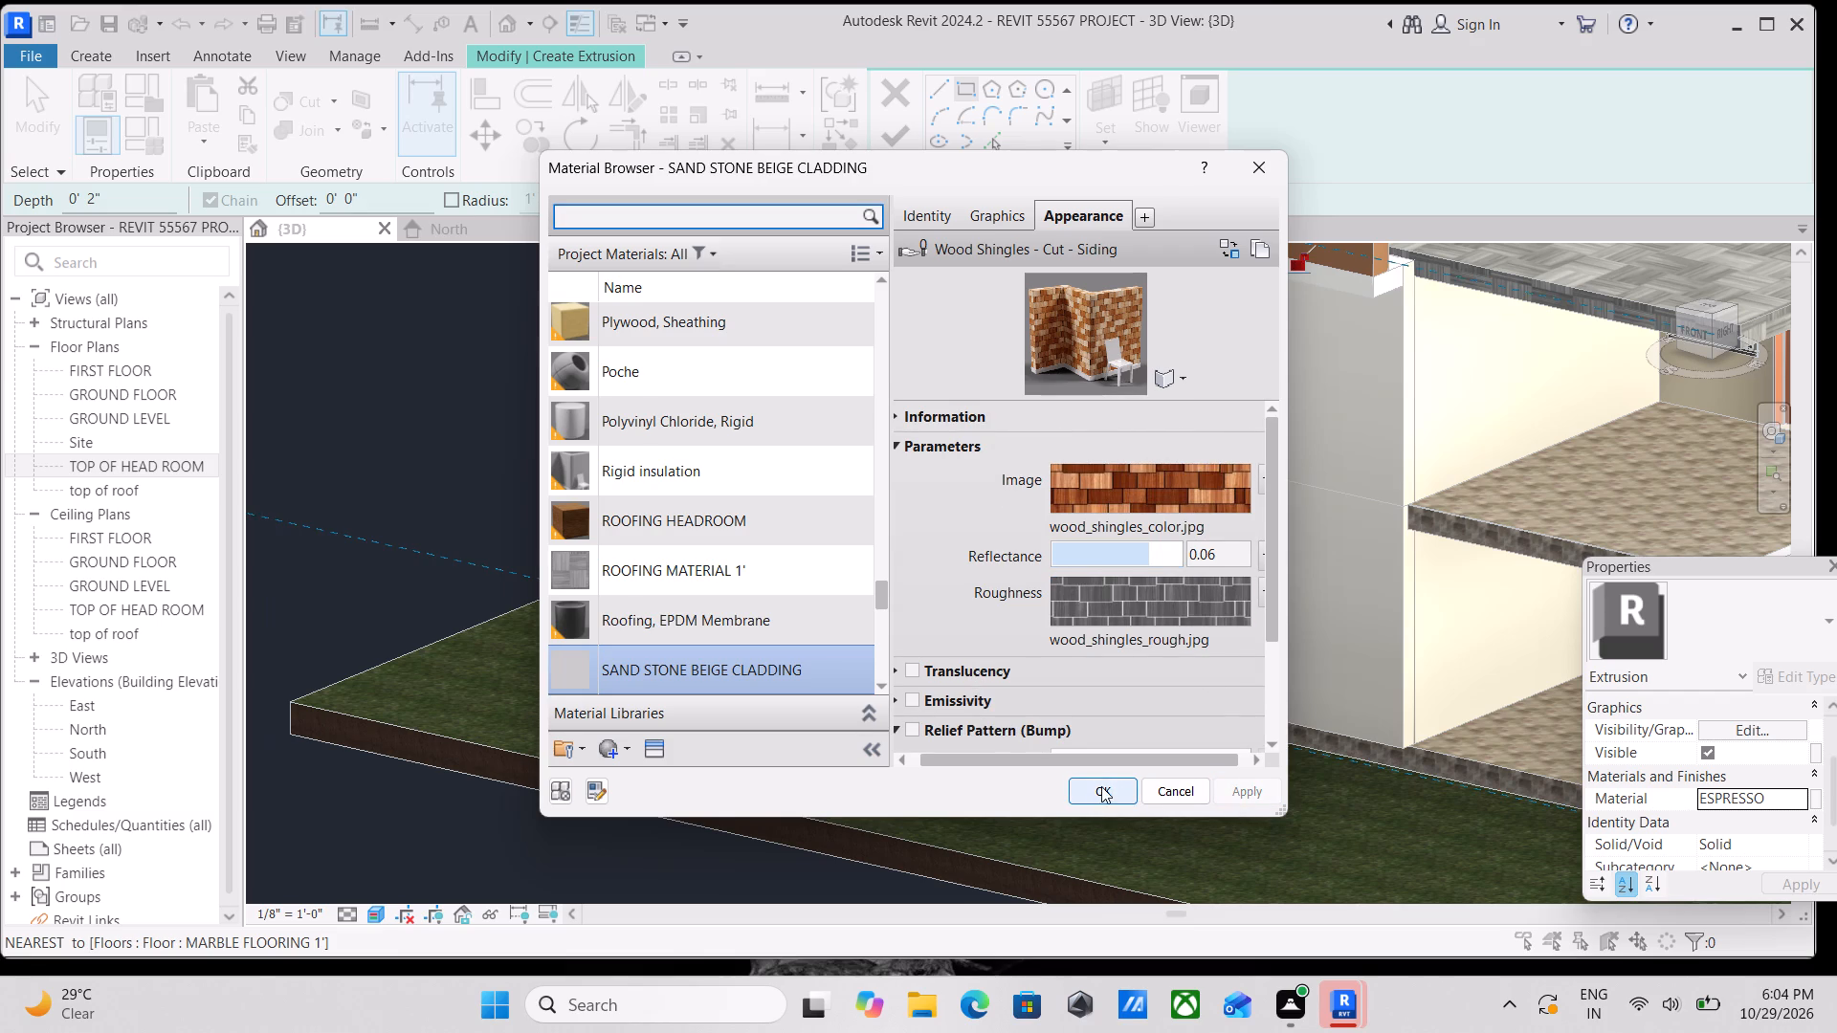
left_click_drag(1078, 784, 1087, 784)
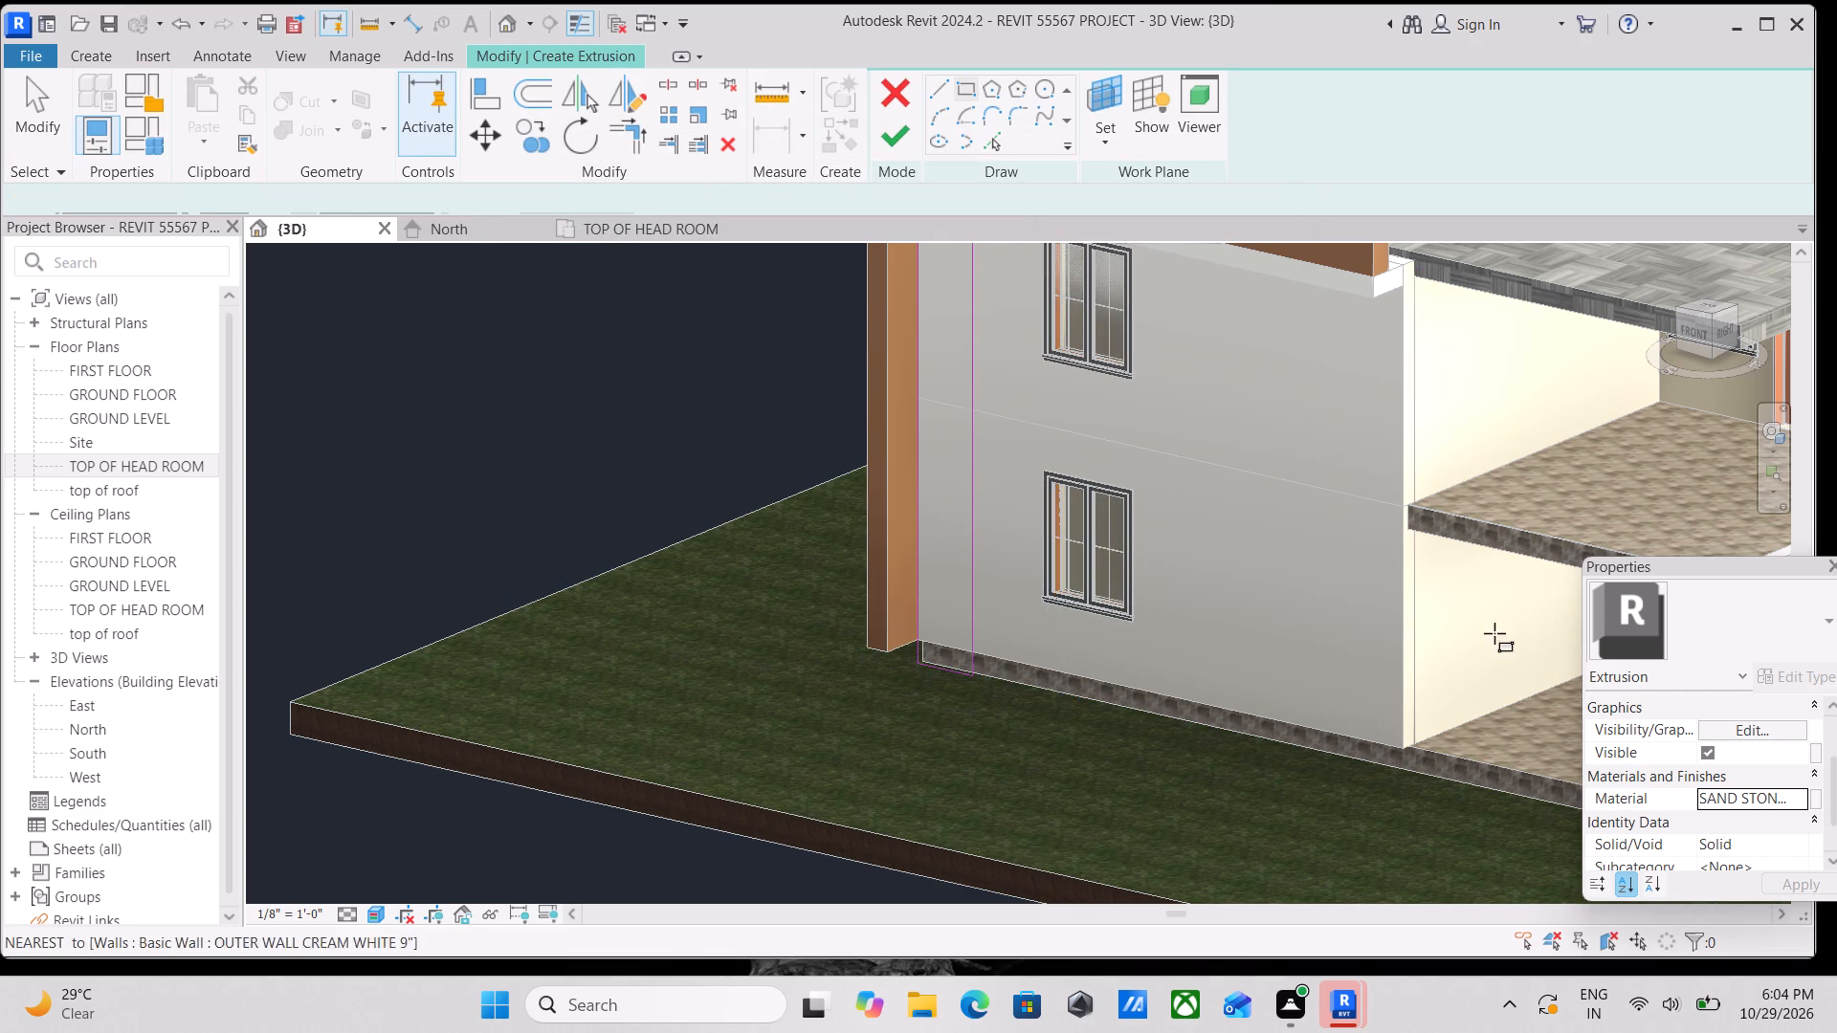
Finish the extrusion sketch for the 2" front-wall strip and complete the in-place model.
left_click(909, 132)
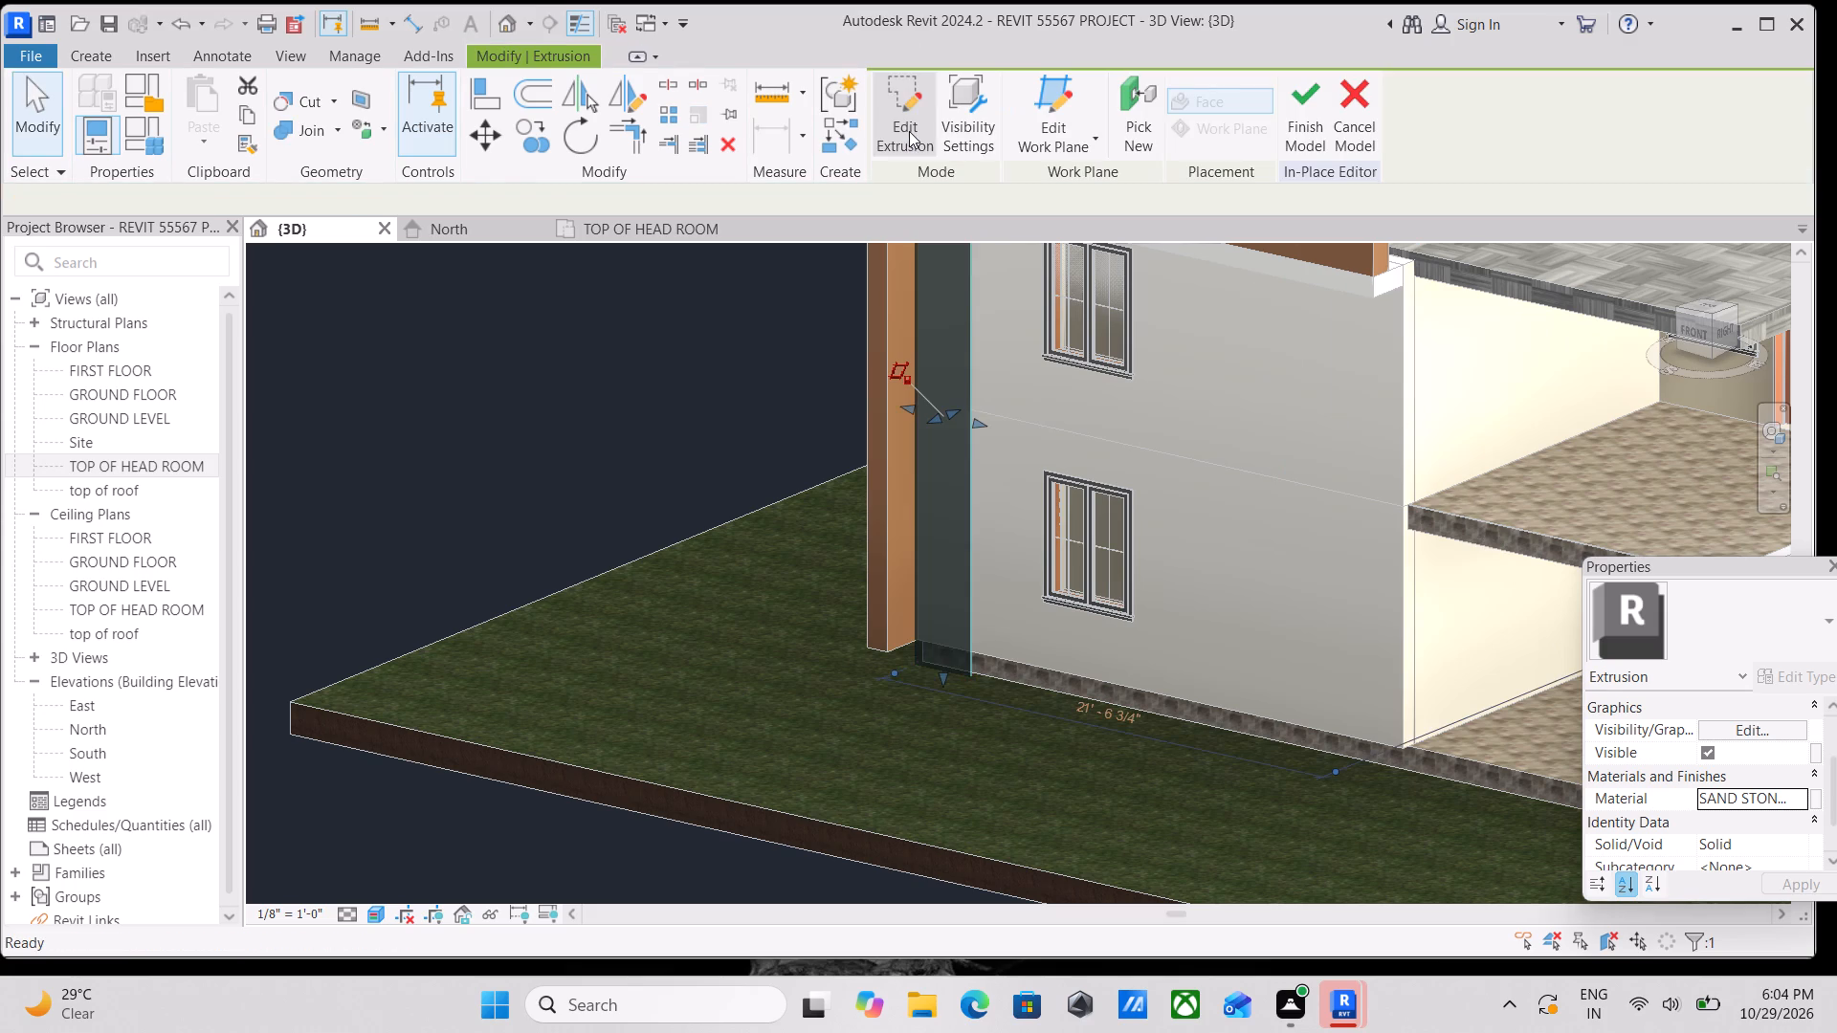
scroll(1051, 436, "down", 1)
middle_click_drag(1051, 443, 1096, 647)
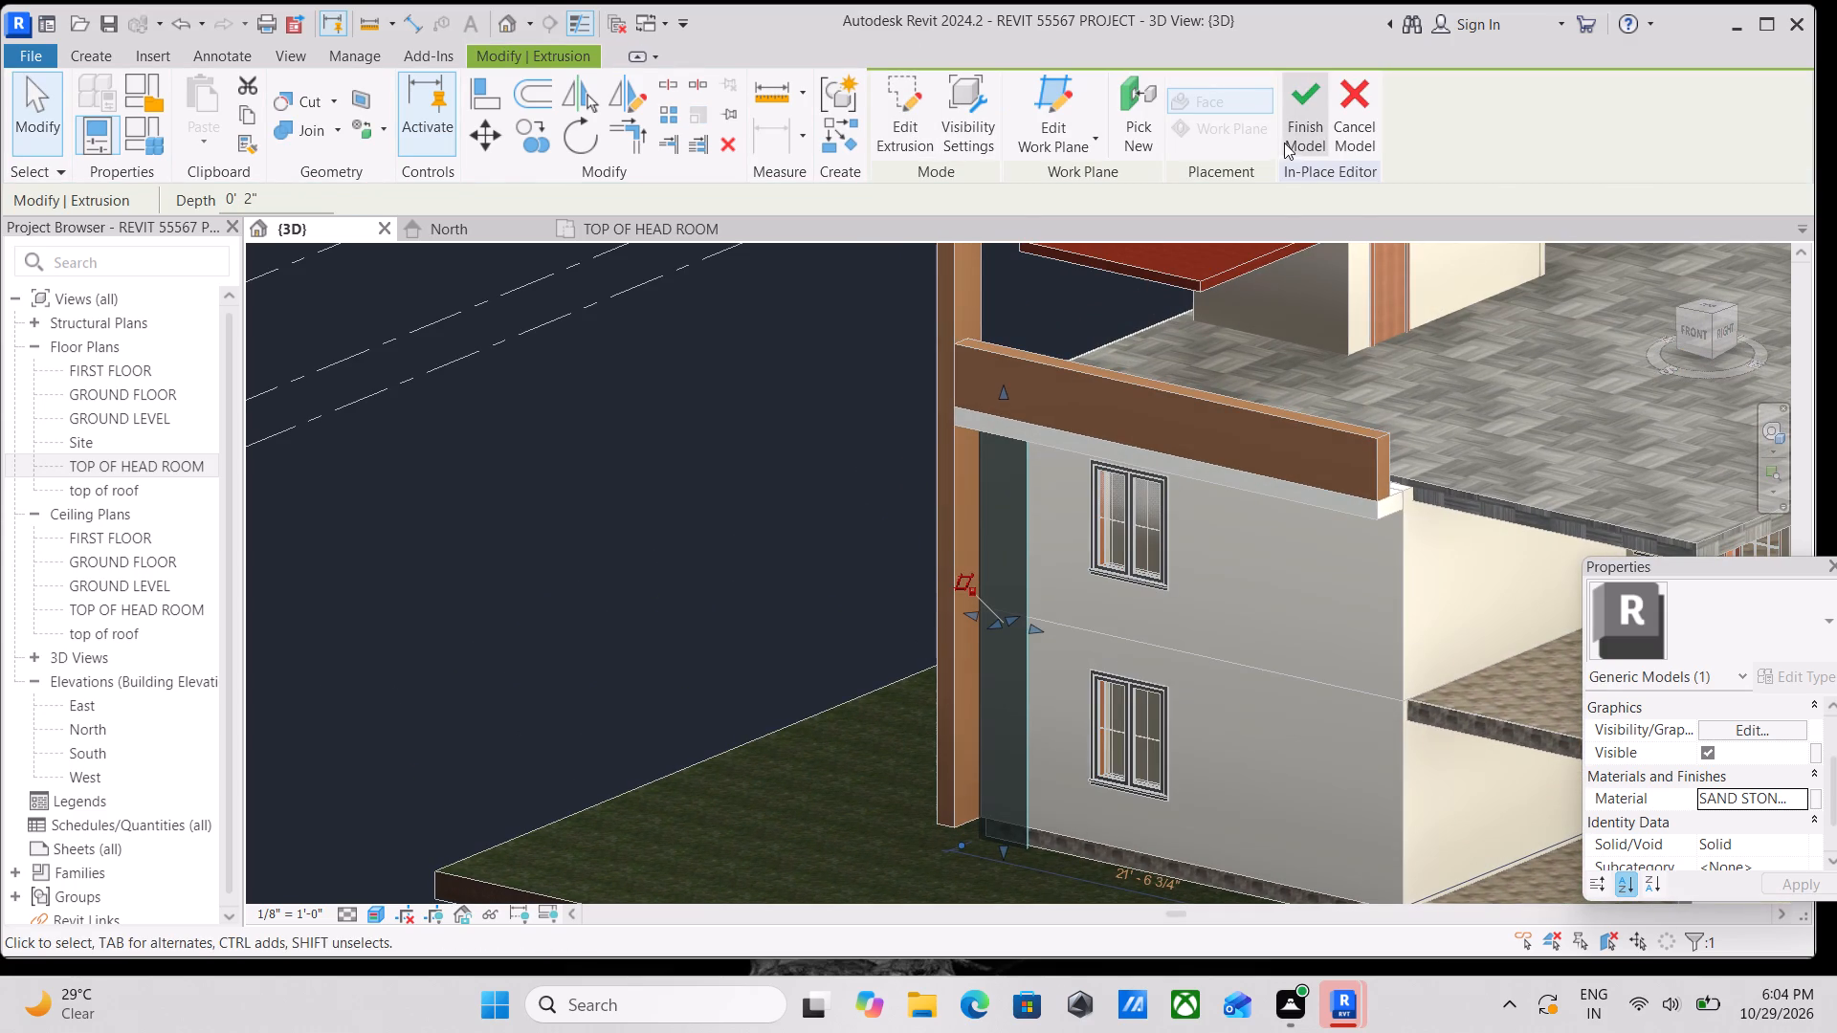
left_click(1296, 121)
Inspect the wood-shingle strip beside the corner column from several angles, including its joints with the roof trim and front wall.
scroll(1030, 522, "up", 3)
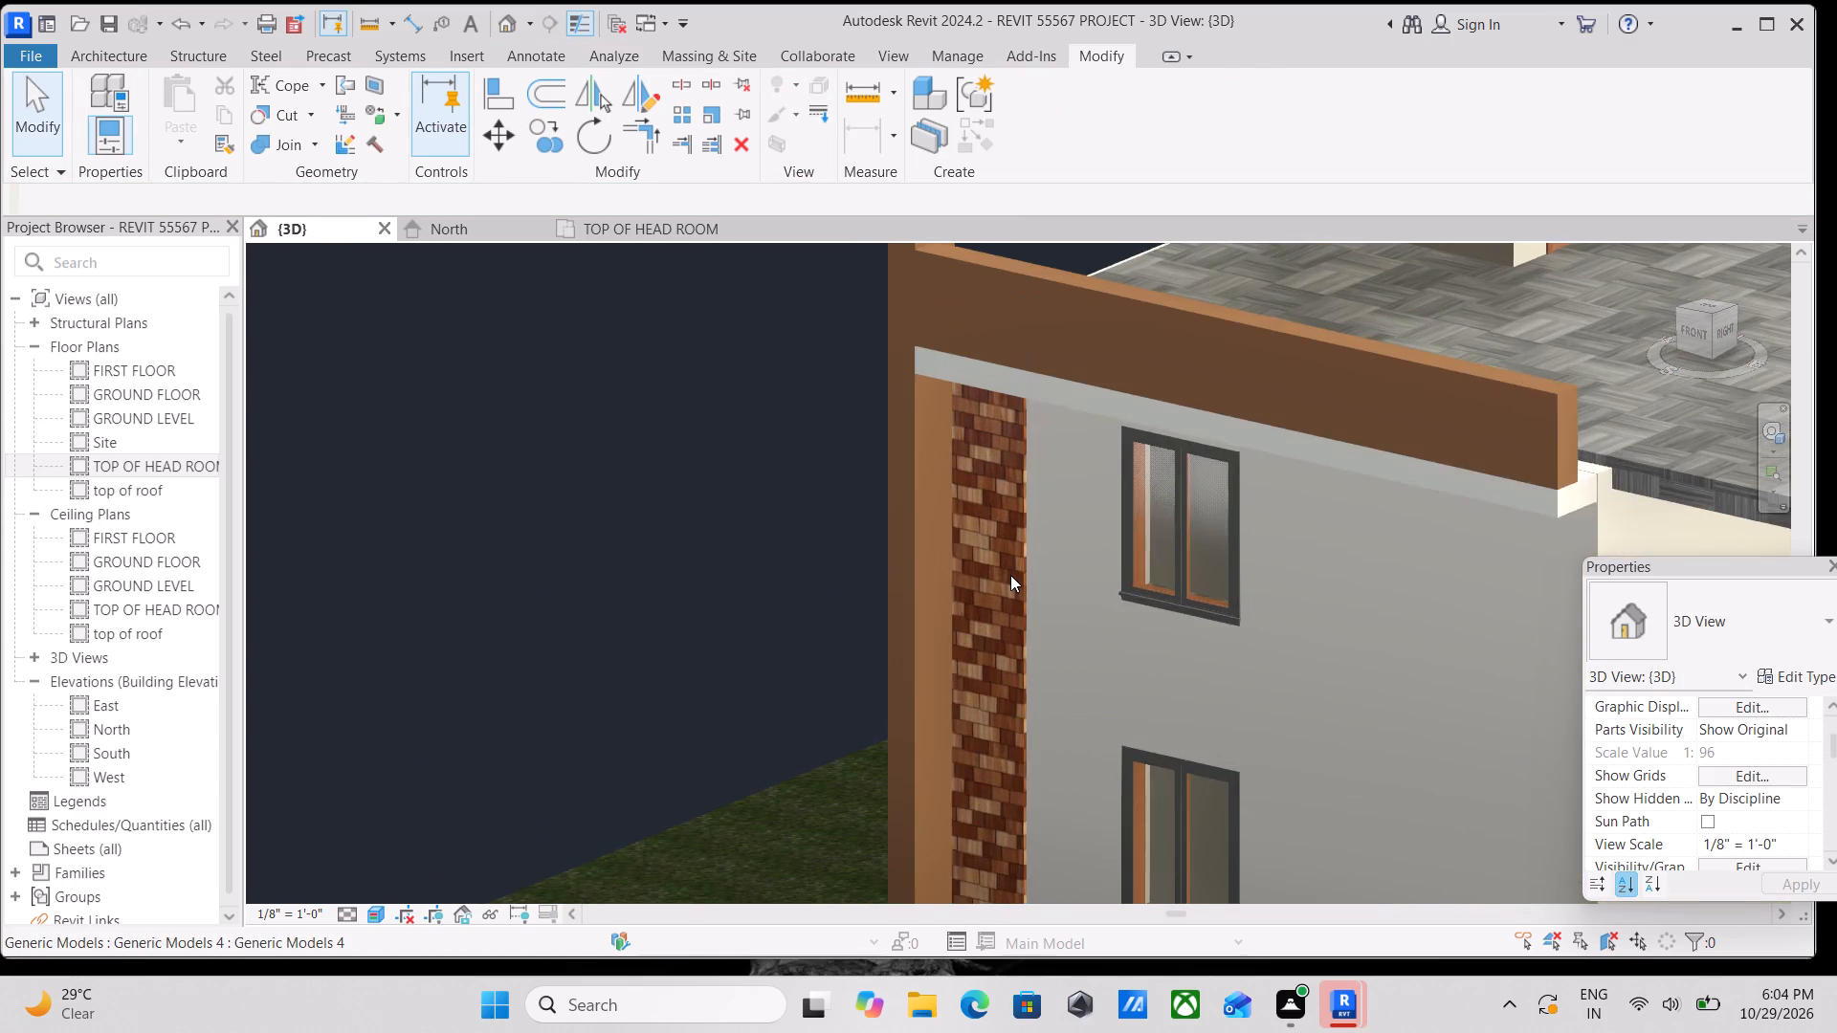
scroll(1010, 575, "up", 3)
middle_click_drag(1081, 578, 1098, 394)
scroll(1105, 383, "down", 4)
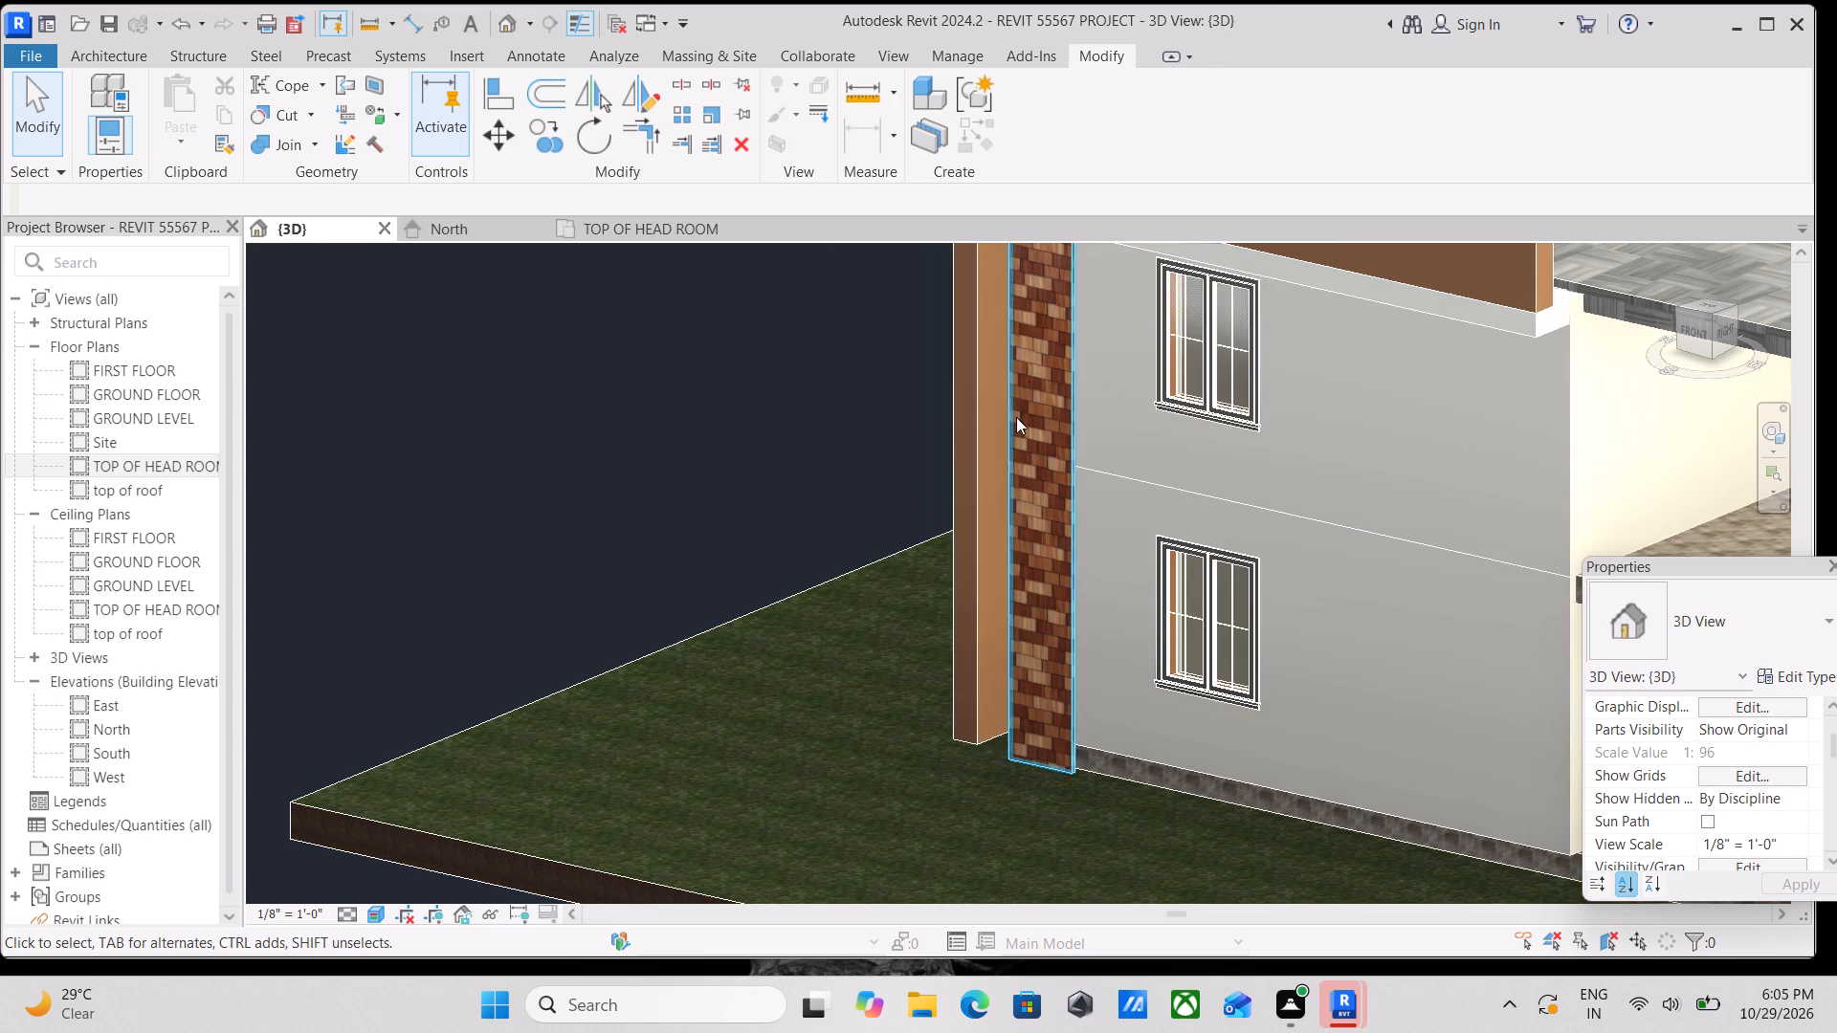
scroll(1022, 422, "up", 3)
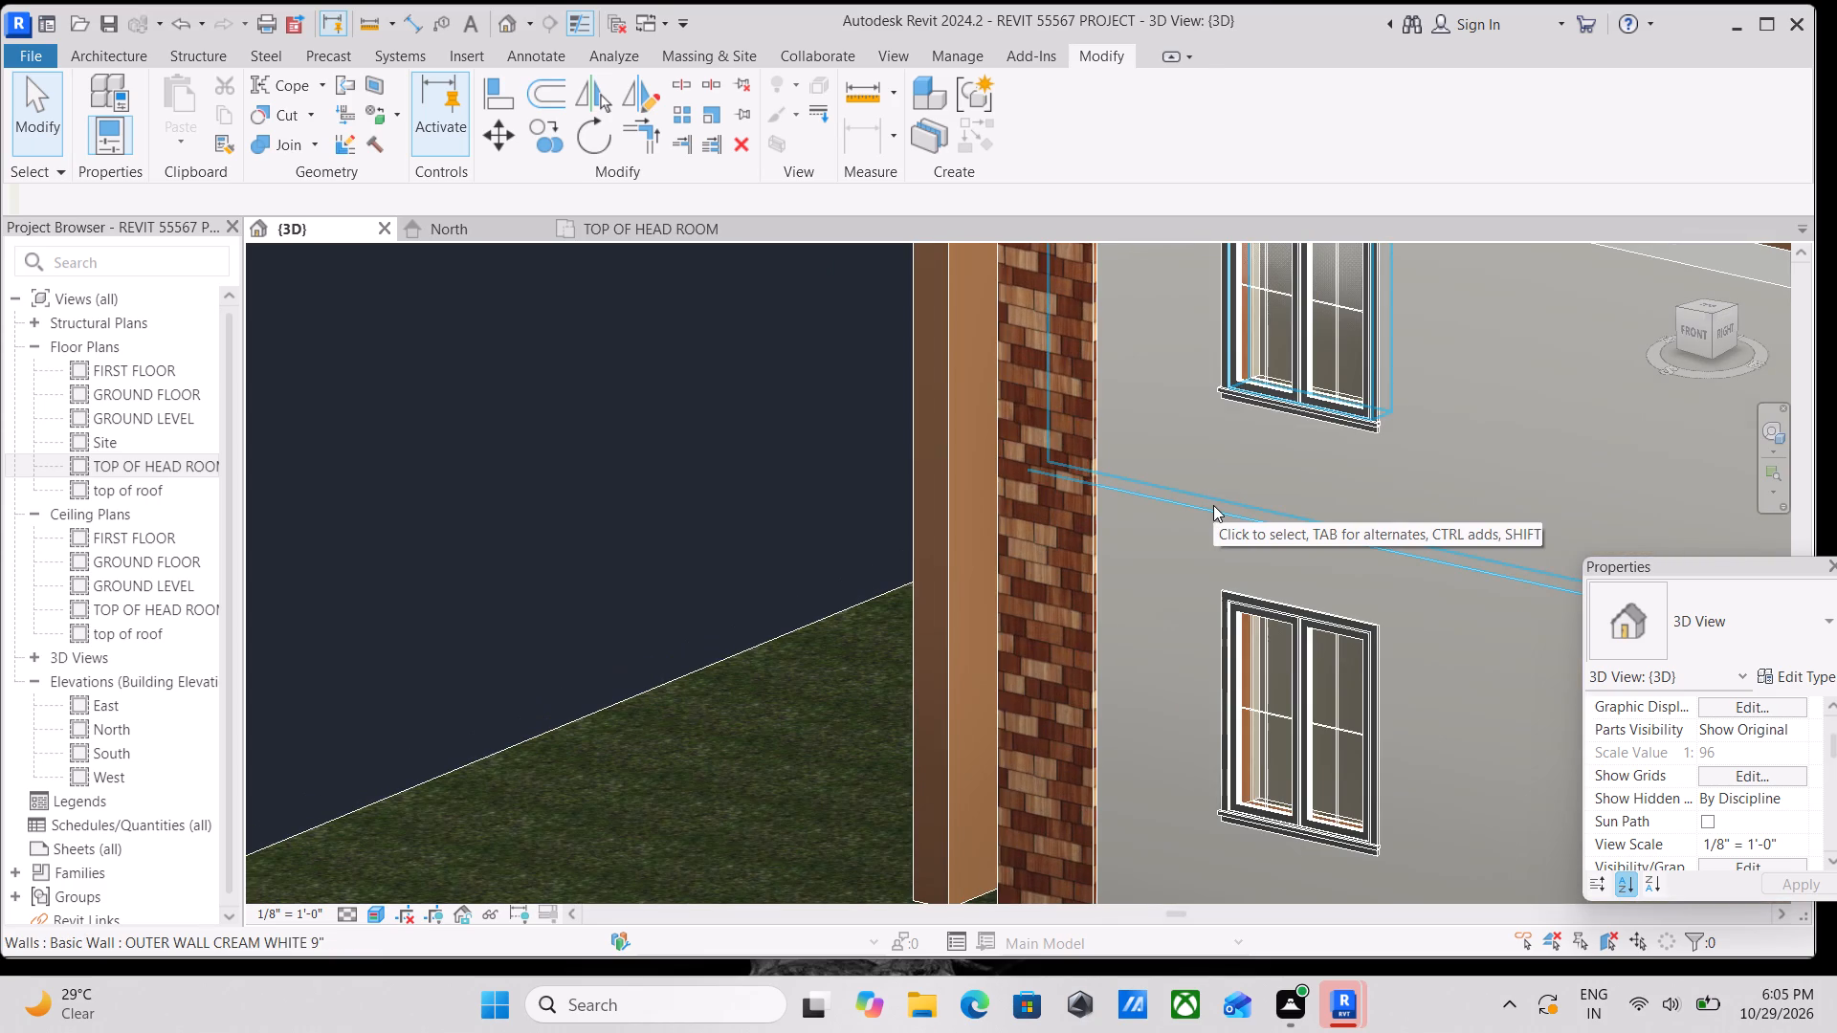
middle_click_drag(1258, 433, 1214, 539)
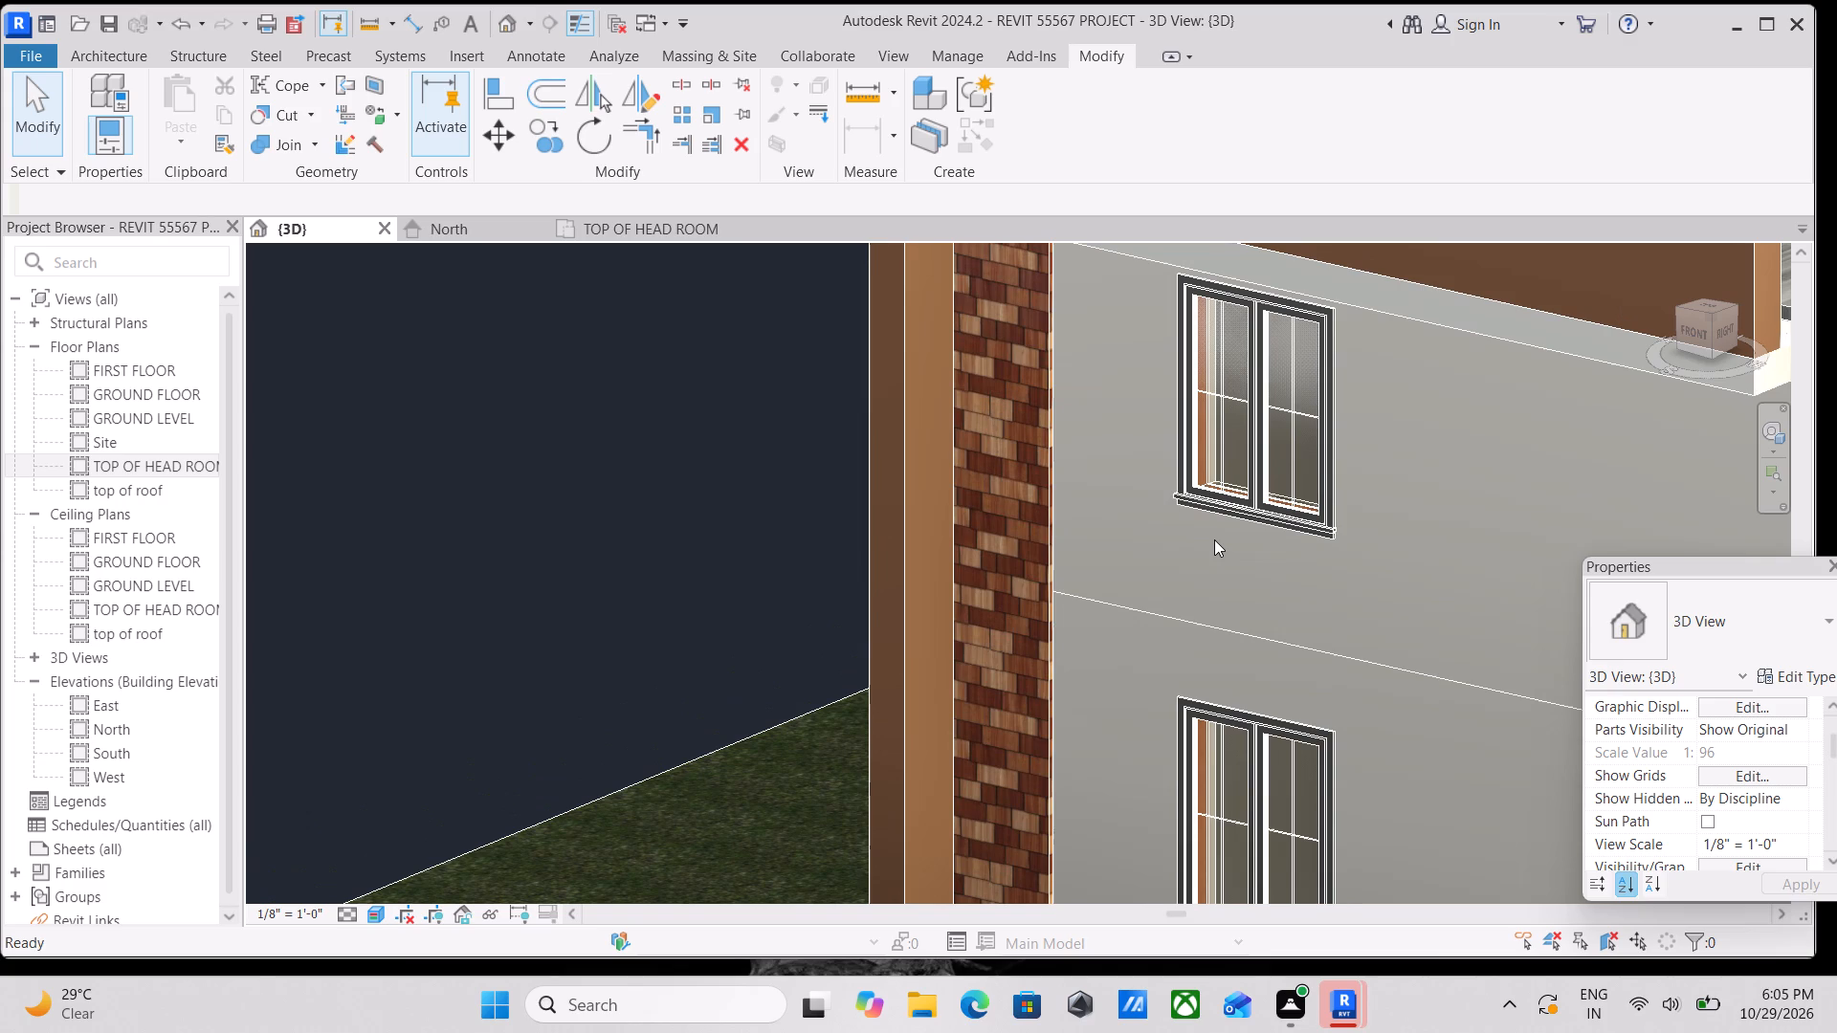
scroll(1214, 539, "down", 3)
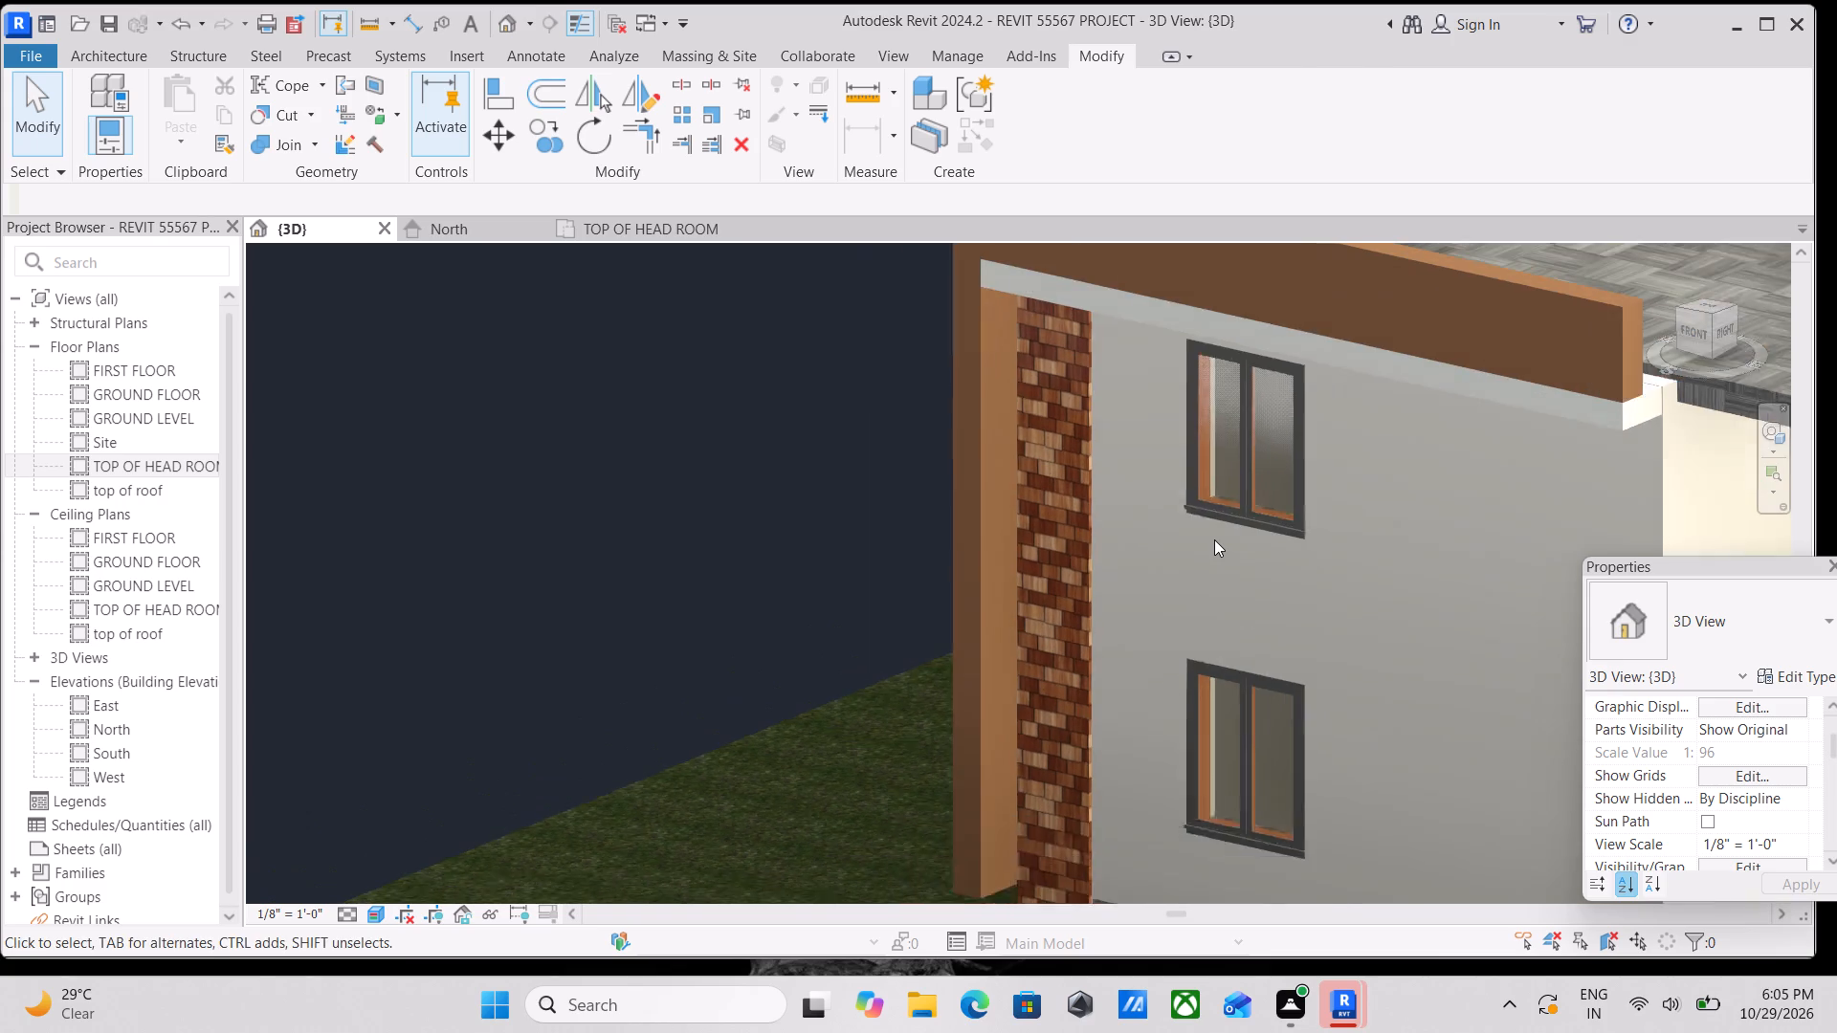
scroll(1215, 543, "down", 1)
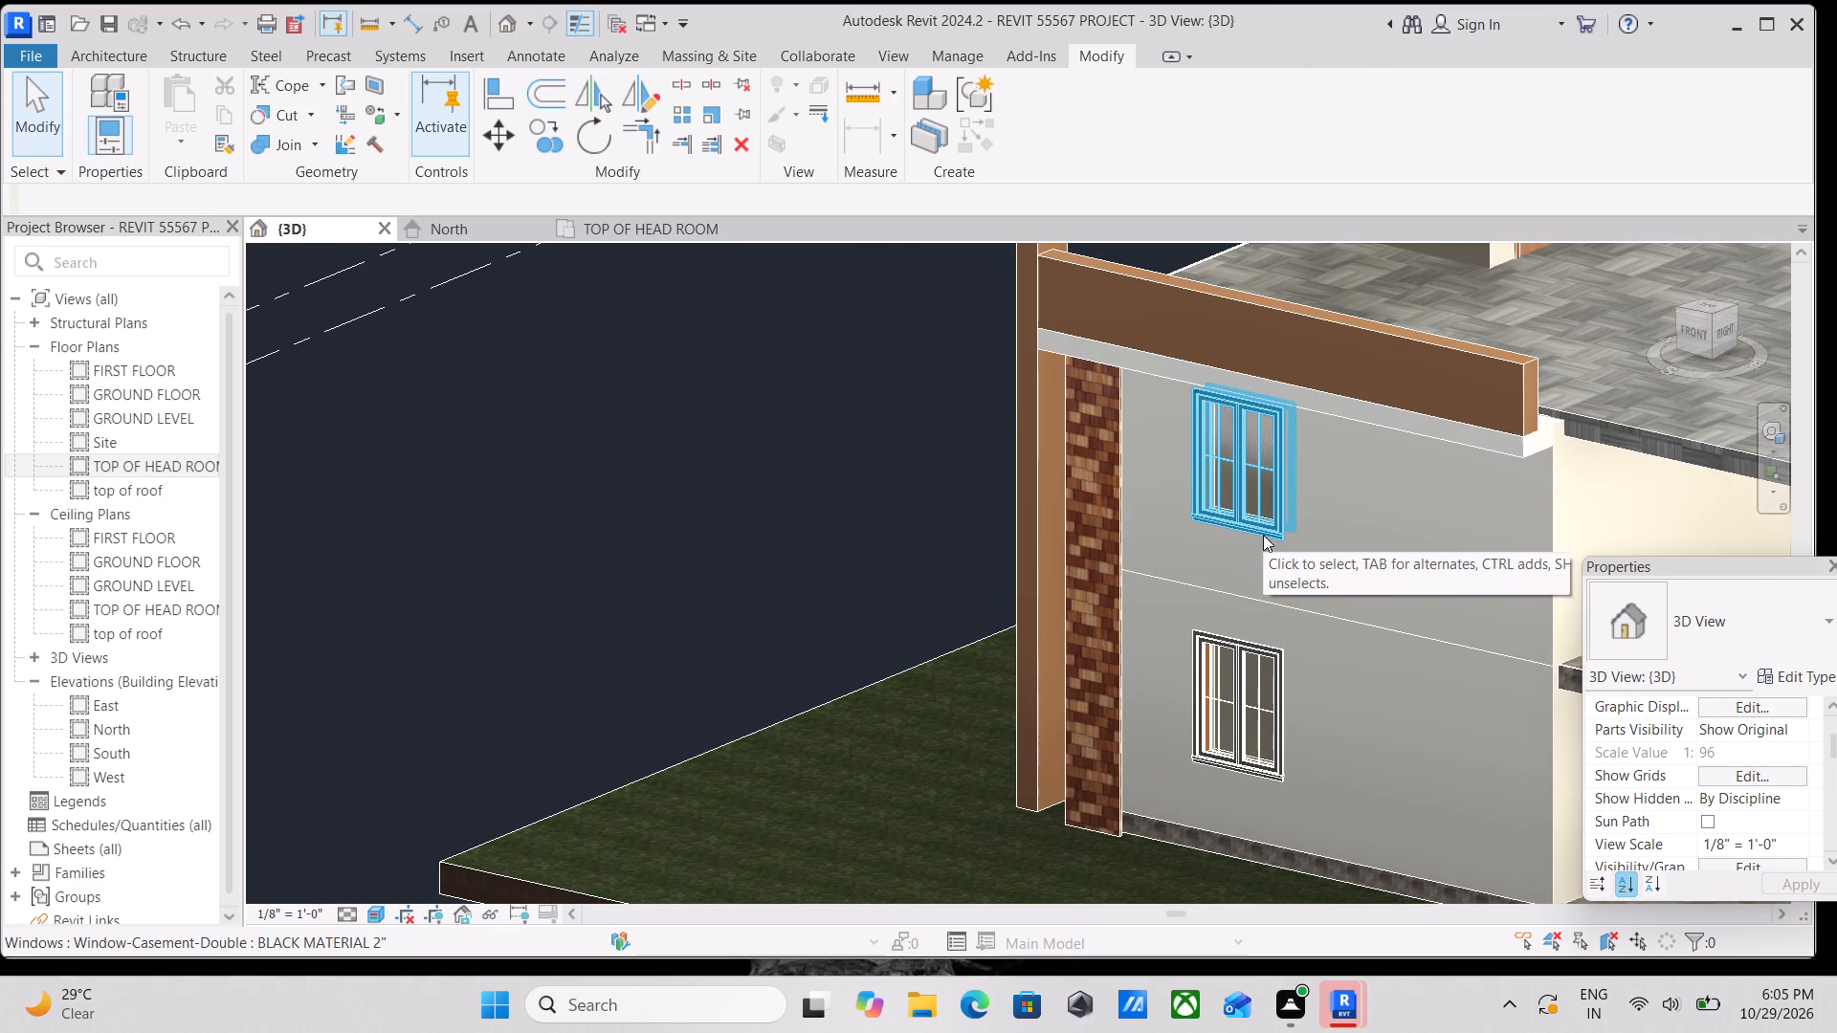
middle_click_drag(1244, 539, 1329, 537, "shift")
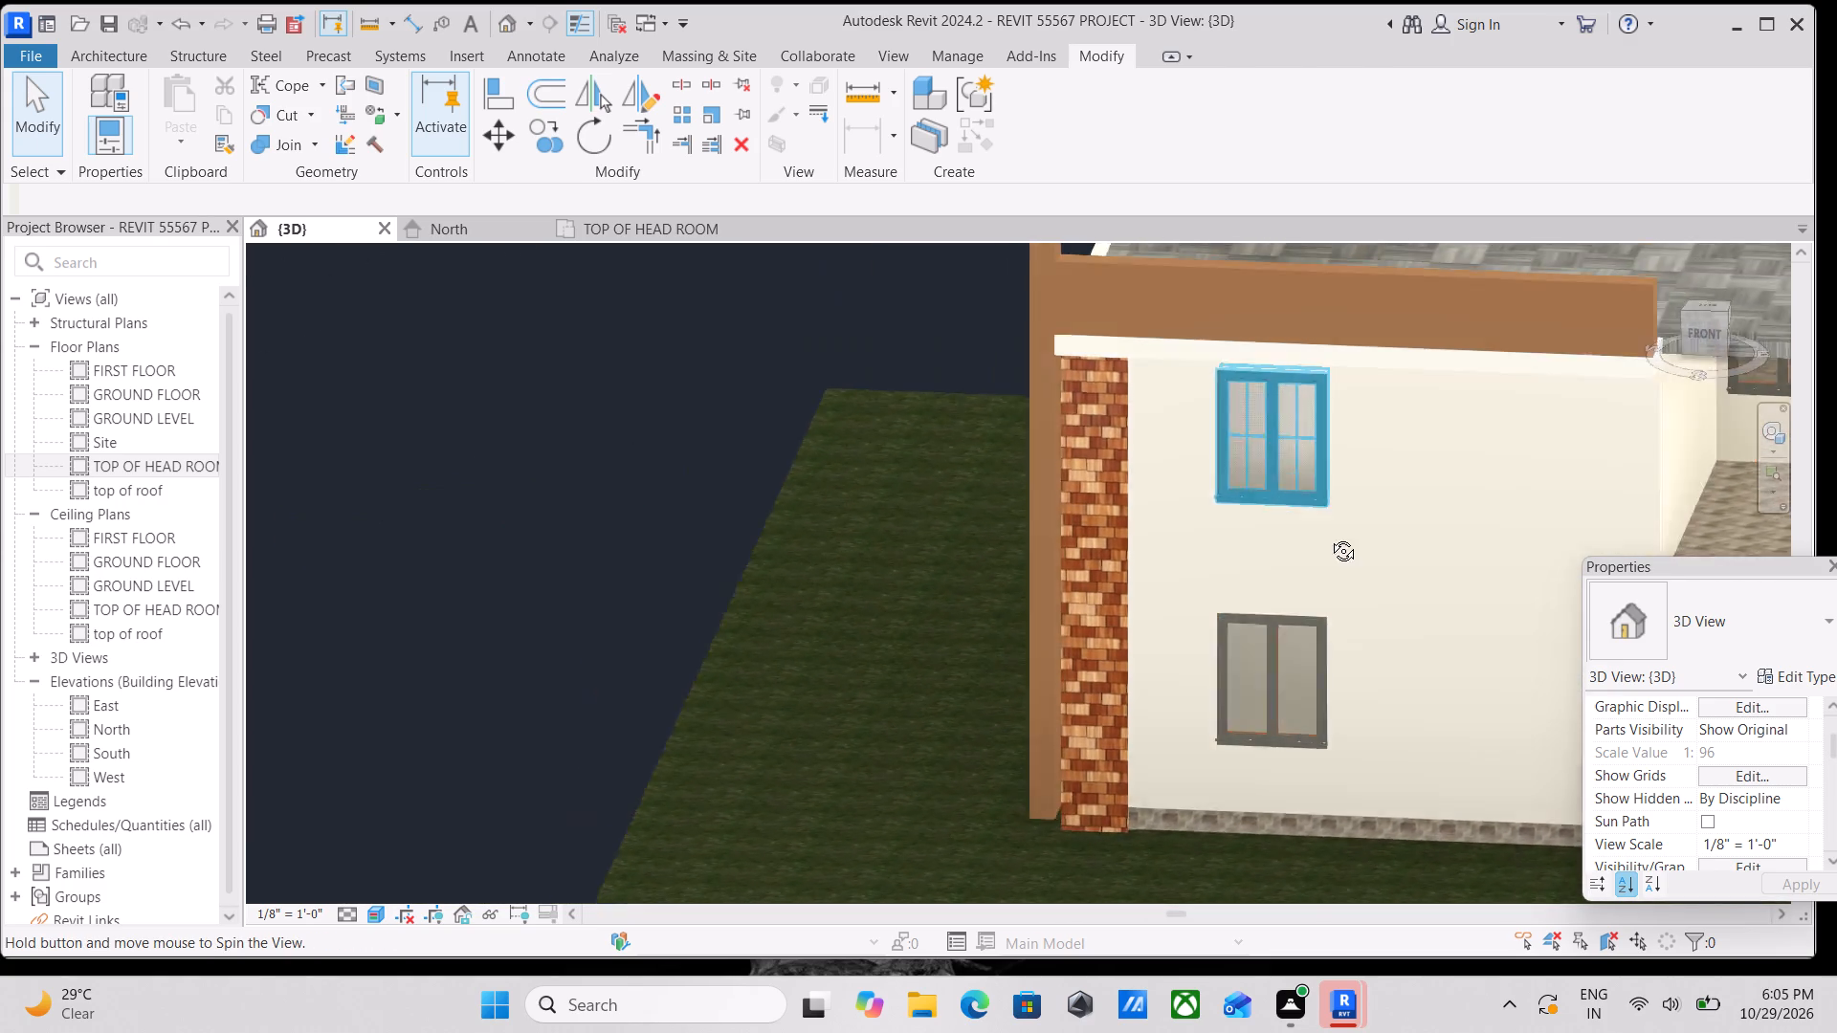
middle_click_drag(1329, 537, 1291, 550, "shift")
middle_click_drag(1225, 515, 1419, 585, "shift")
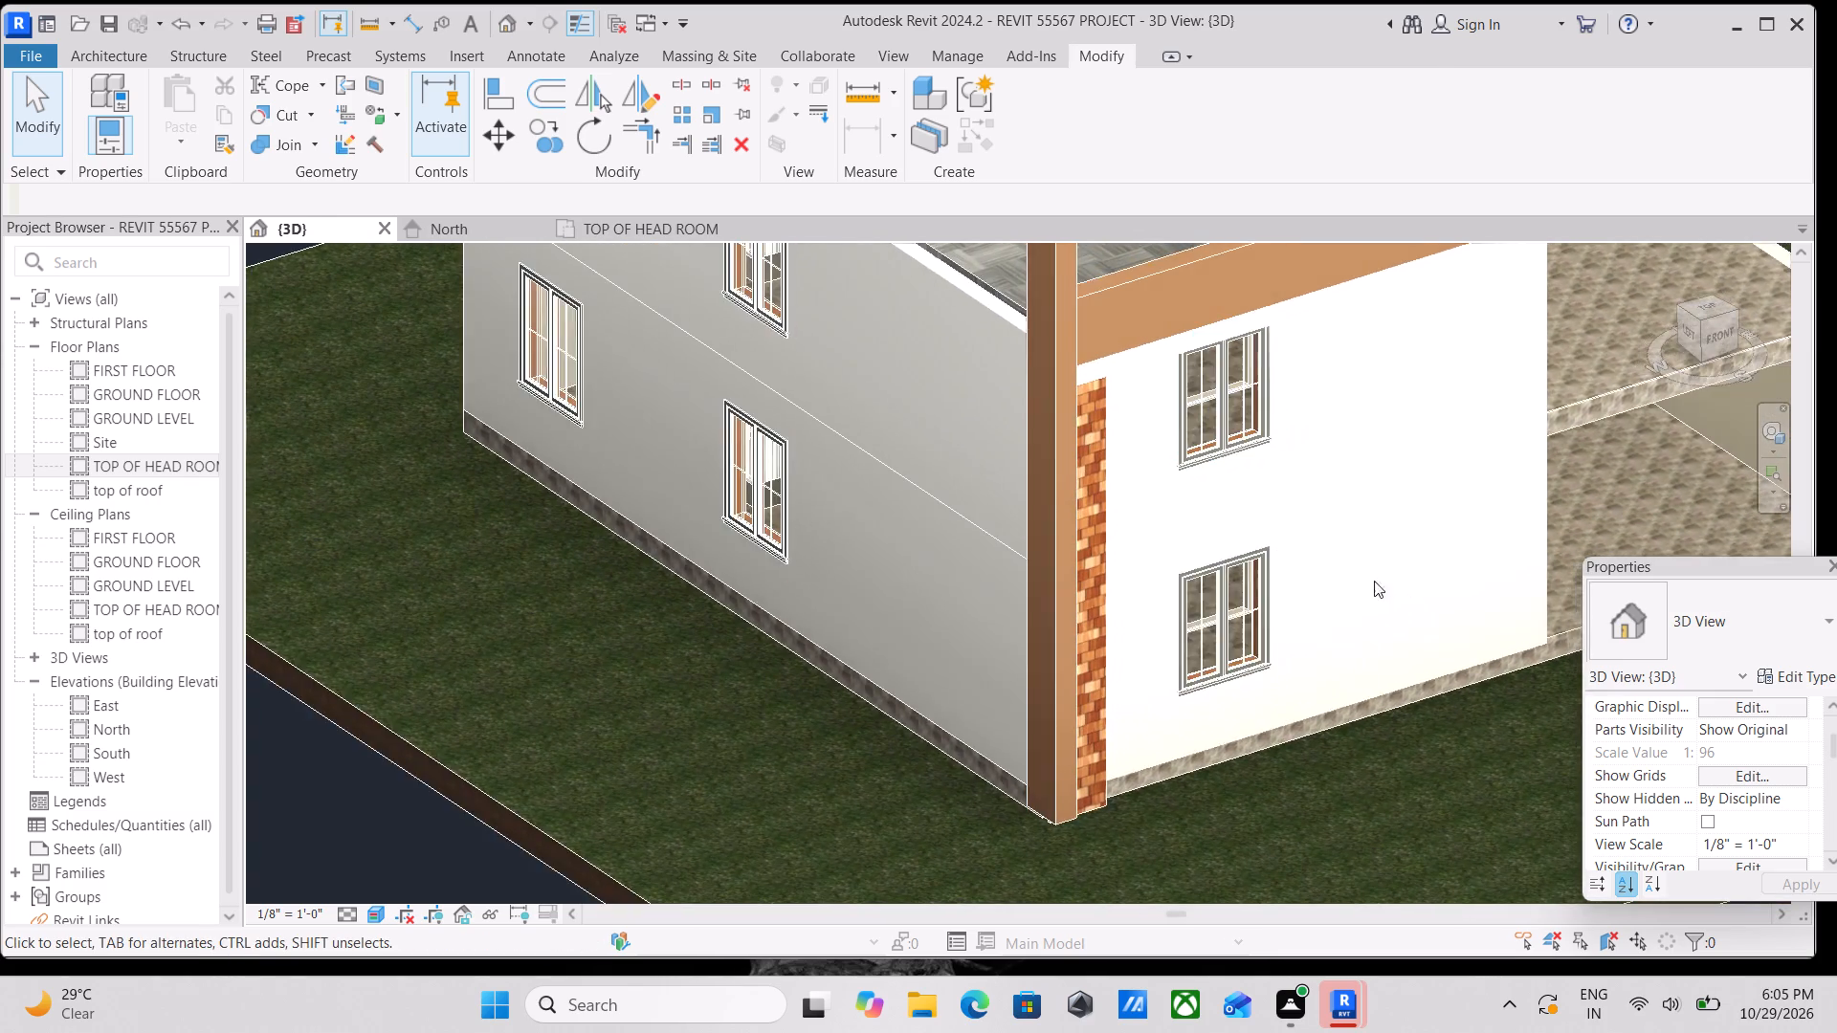
scroll(1228, 483, "up", 5)
scroll(983, 450, "up", 2)
scroll(983, 450, "down", 1)
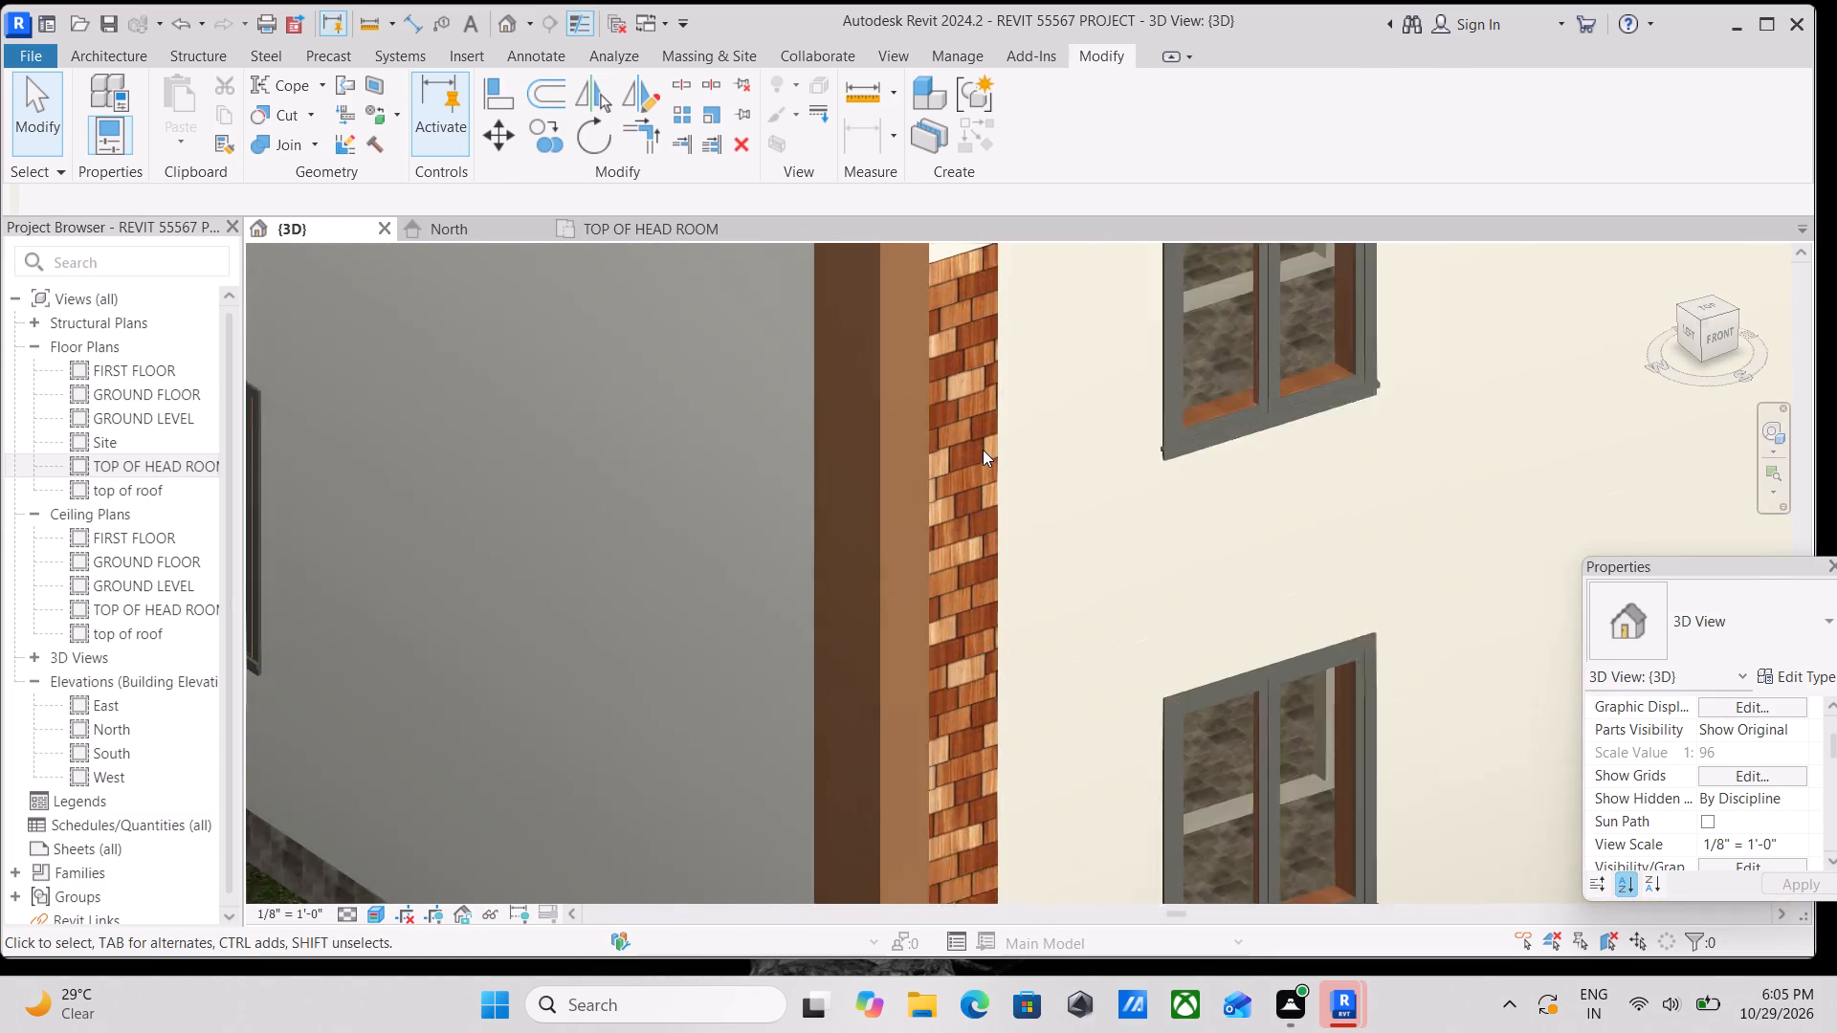
scroll(983, 450, "down", 1)
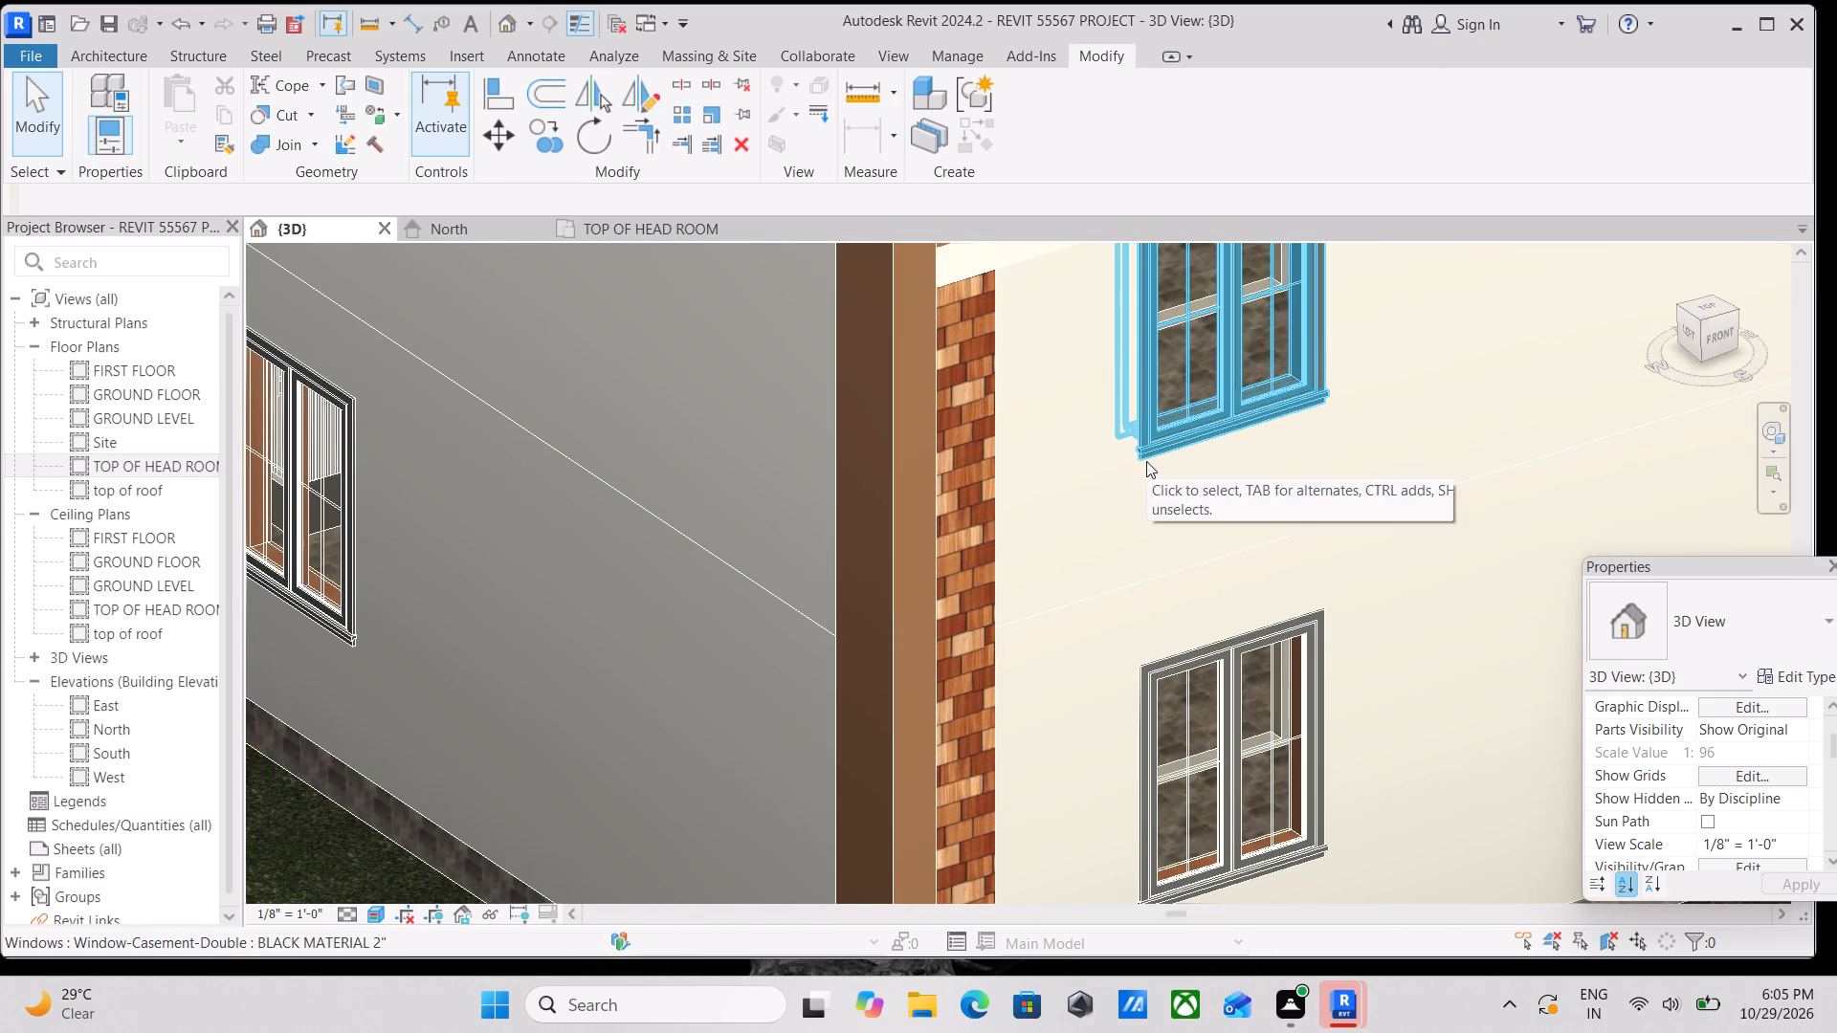
middle_click_drag(1162, 506, 1110, 530, "shift")
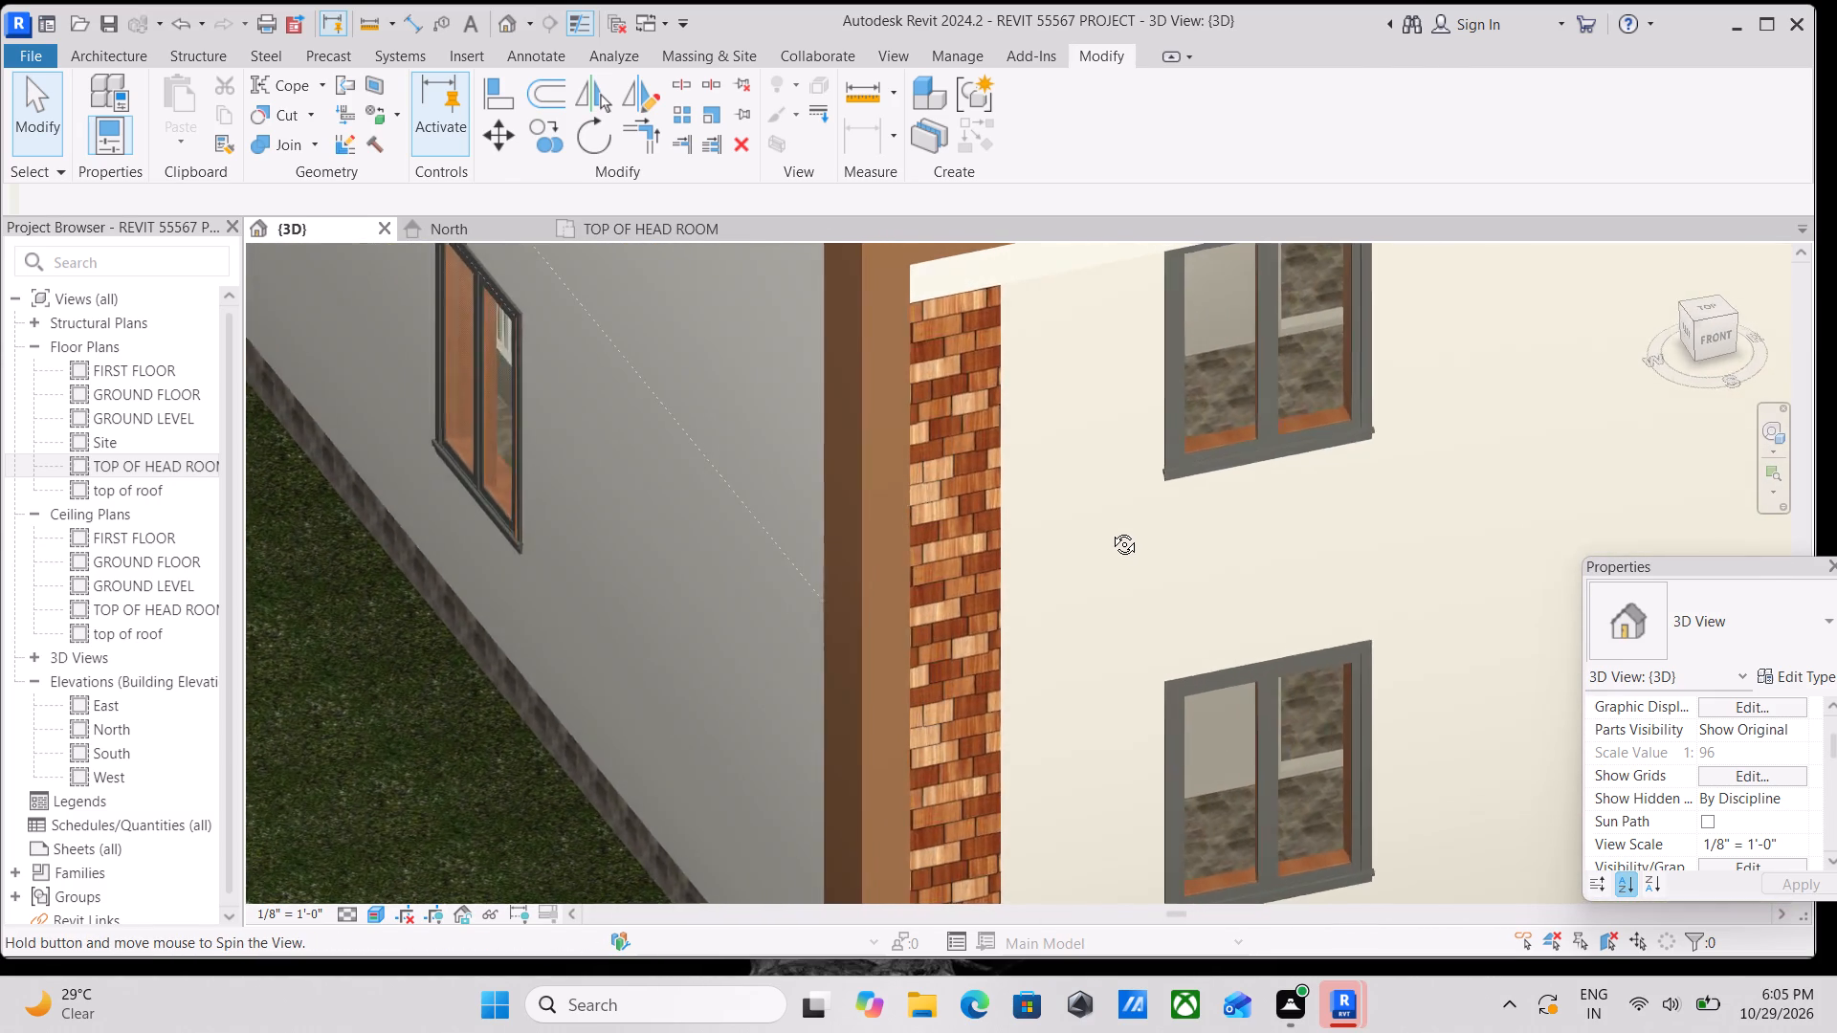
middle_click_drag(1110, 530, 1087, 534, "shift")
middle_click_drag(1108, 485, 951, 585, "shift")
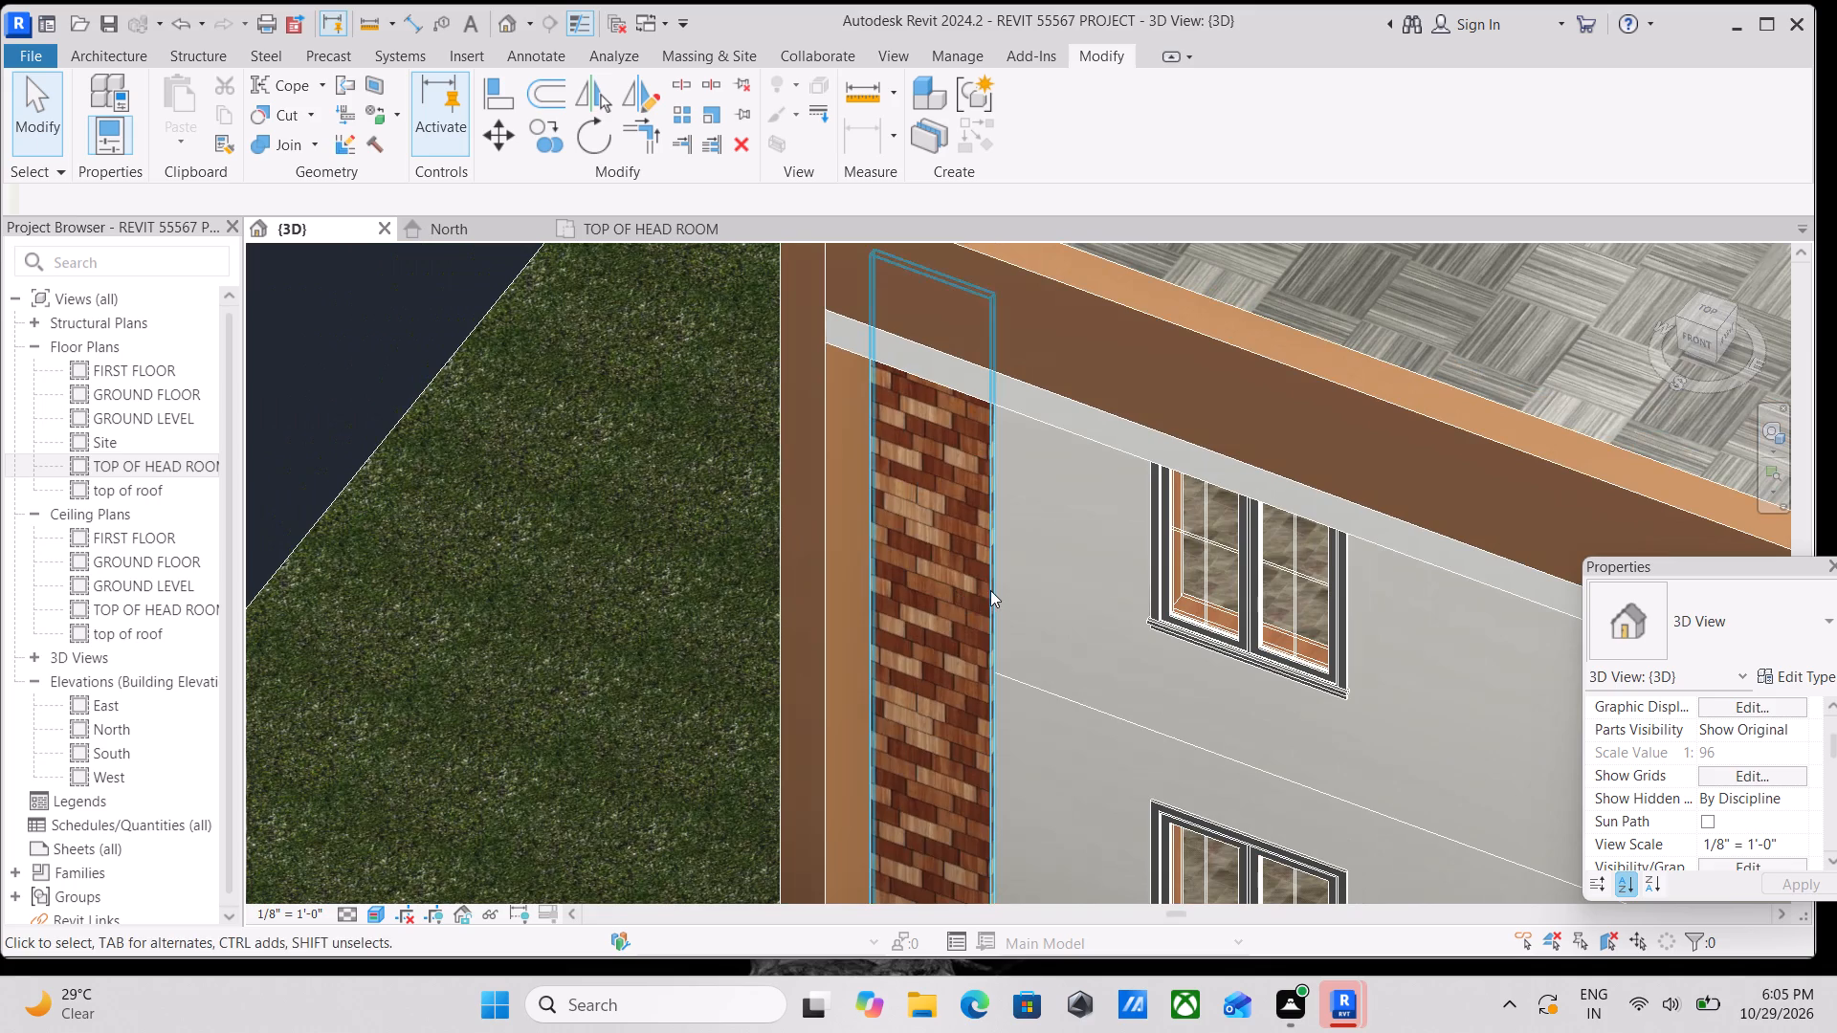
left_click(990, 590)
scroll(1007, 621, "down", 1)
left_click(1006, 690)
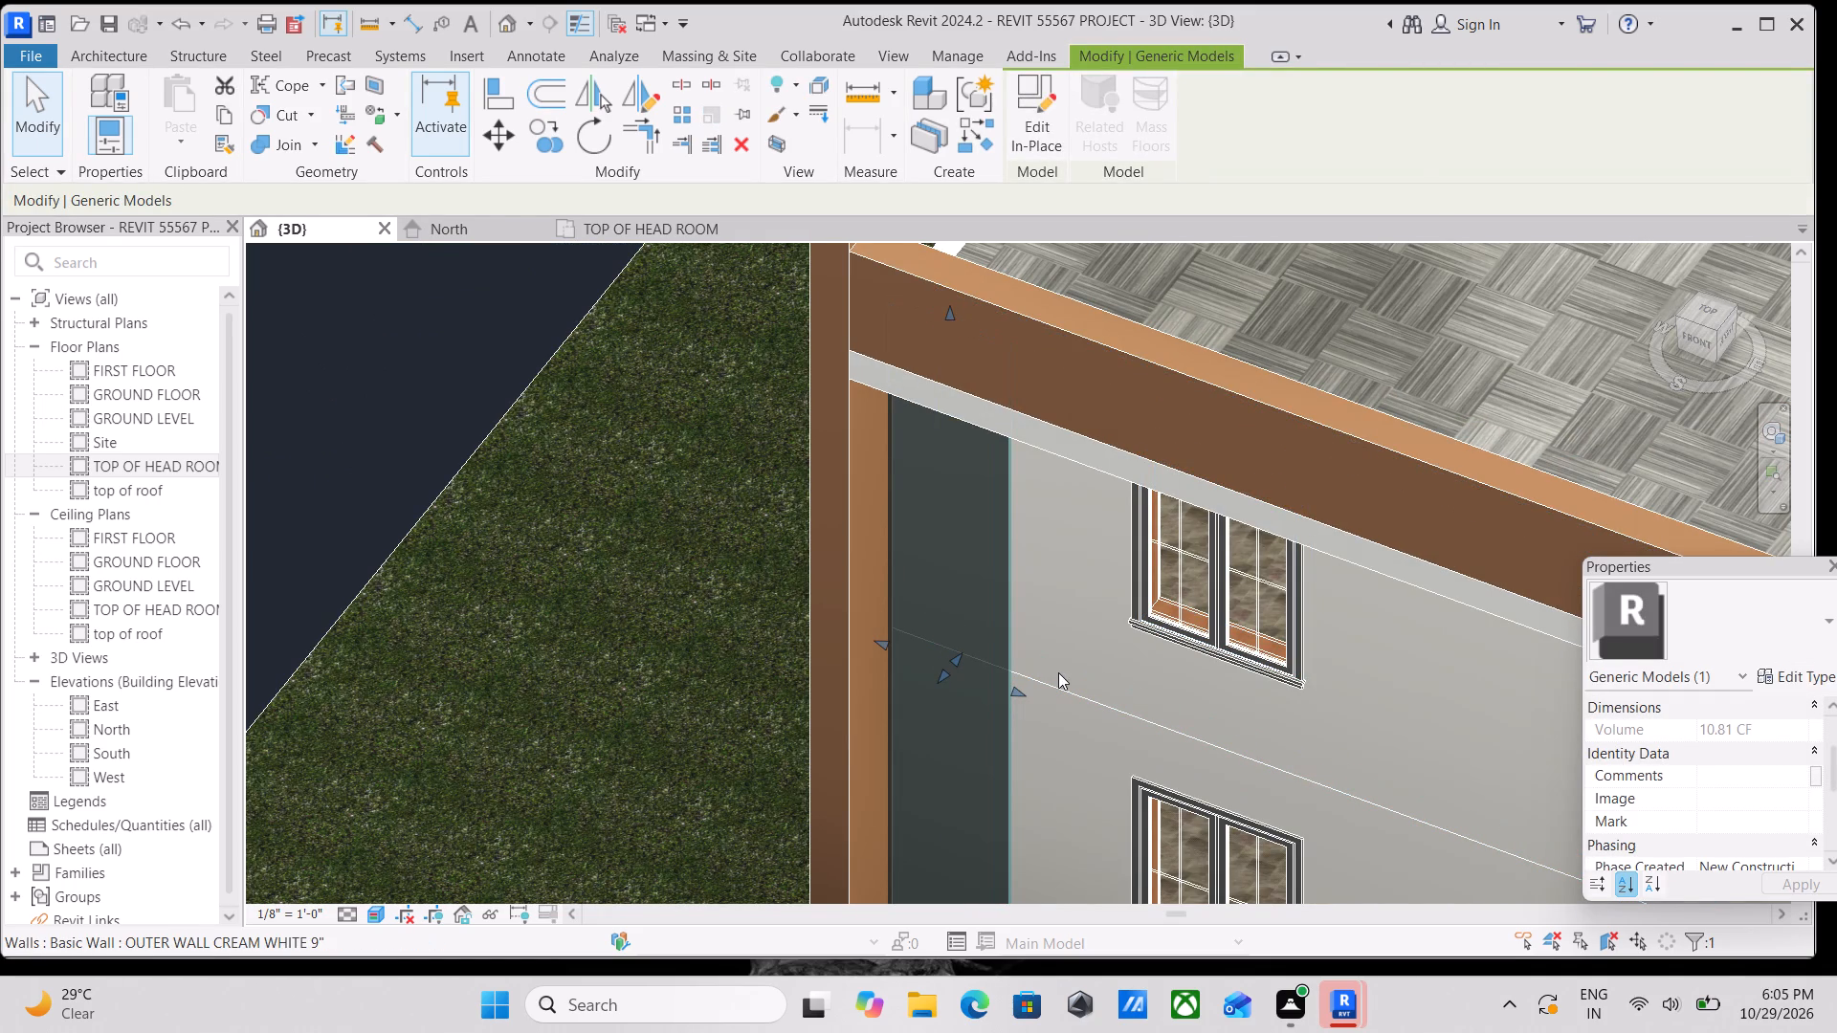
key("Escape")
scroll(1110, 625, "down", 3)
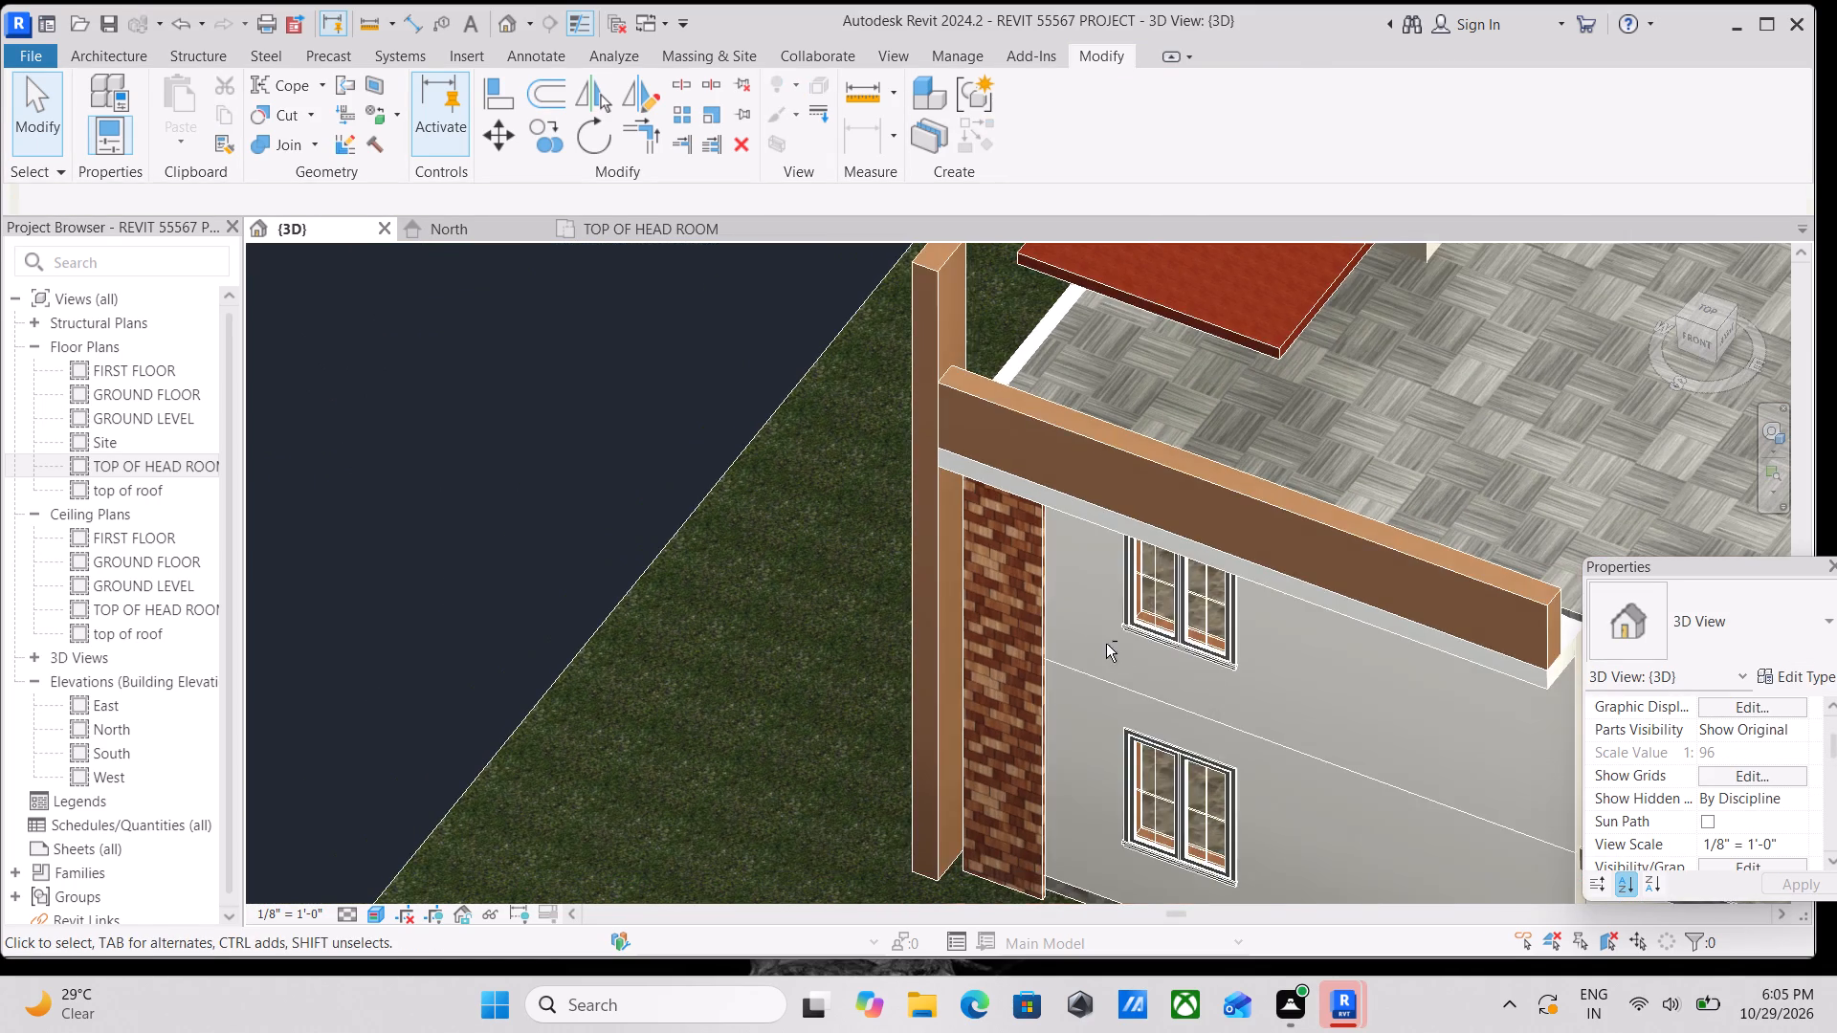
middle_click_drag(1106, 644, 1384, 469, "shift")
scroll(1367, 451, "up", 3)
scroll(1017, 421, "up", 3)
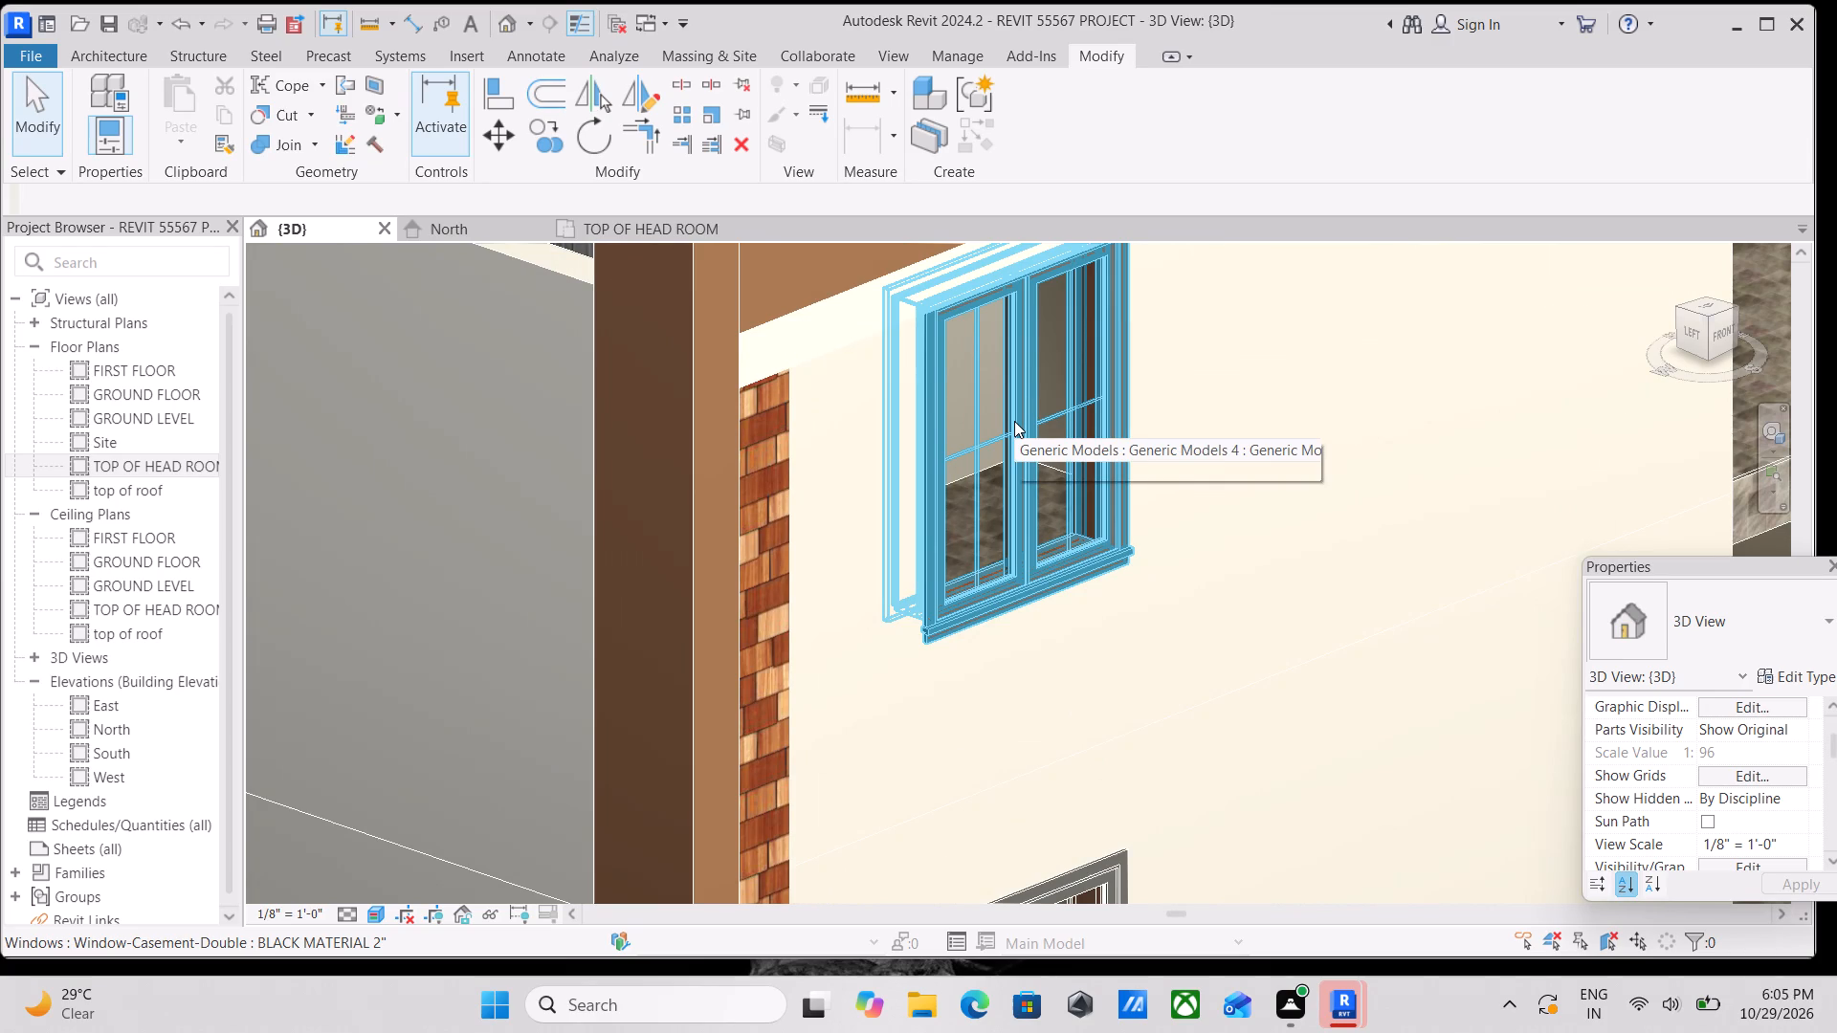
Split the upper-storey front wall horizontally just below its window sill, with Delete Inner Segment off, and leave the command.
type("SL")
scroll(868, 349, "down", 3)
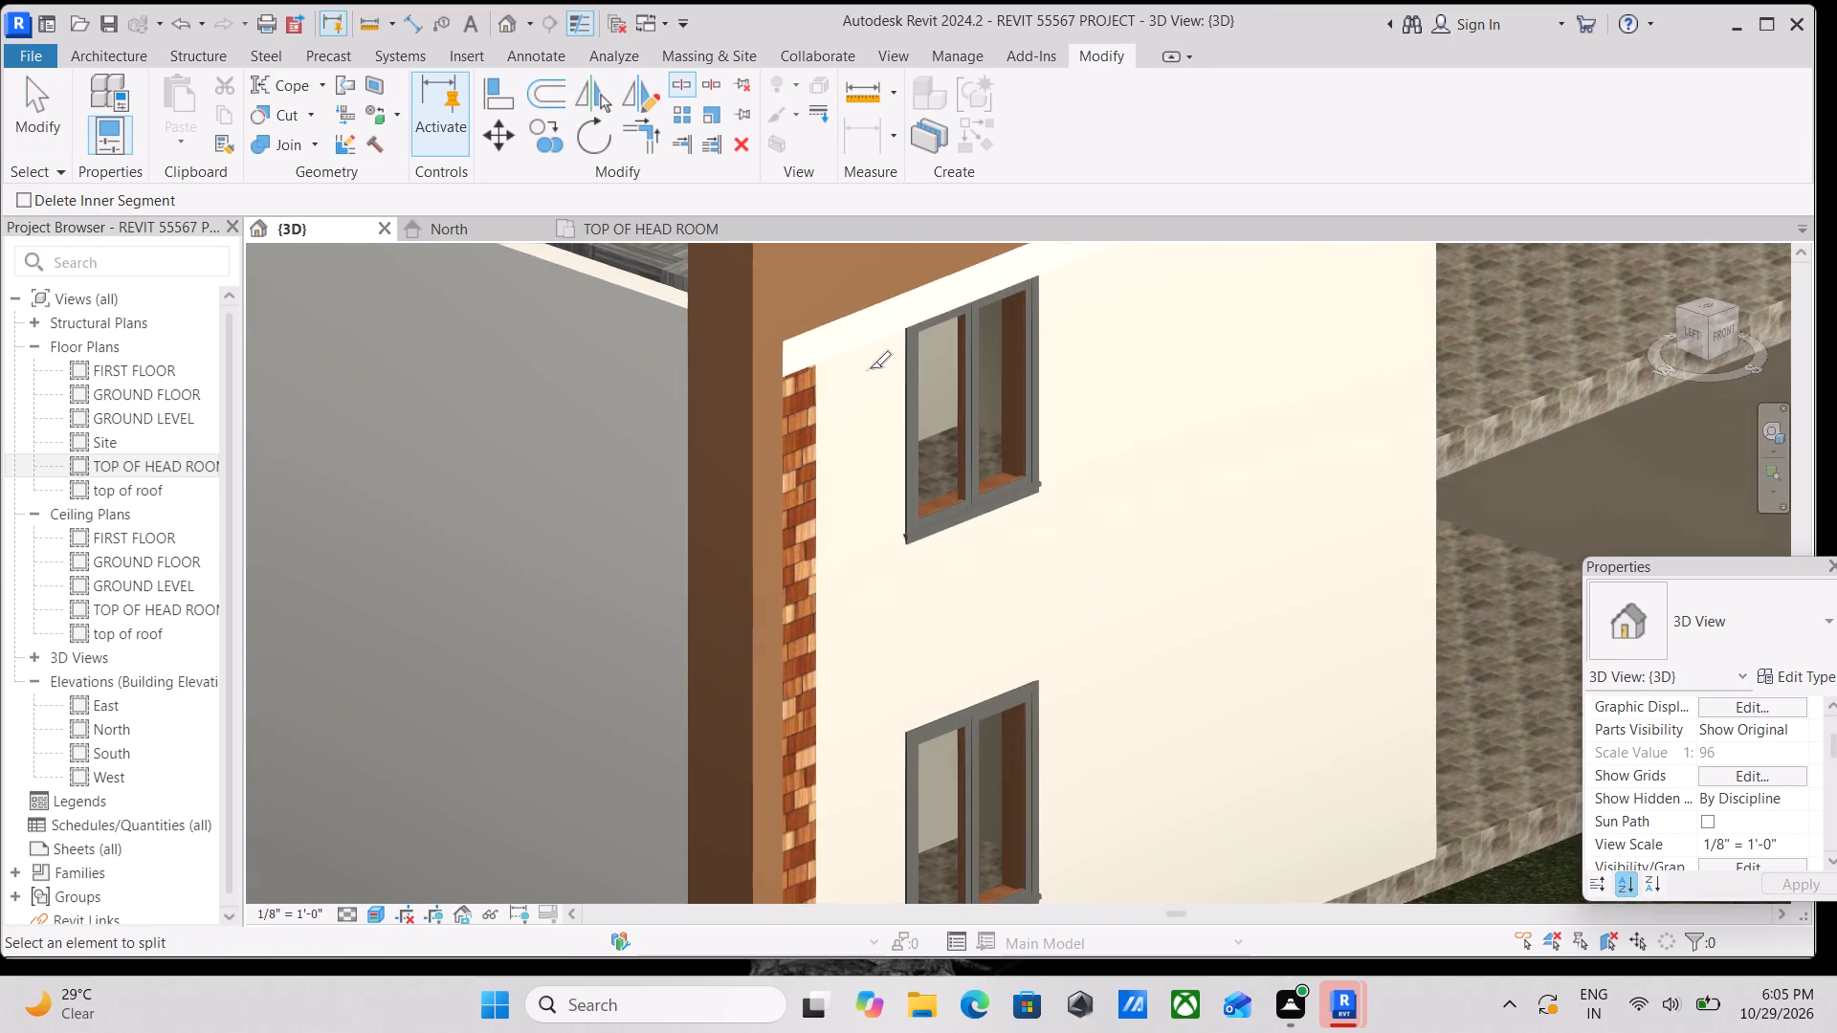
scroll(870, 368, "down", 2)
middle_click_drag(861, 383, 870, 494)
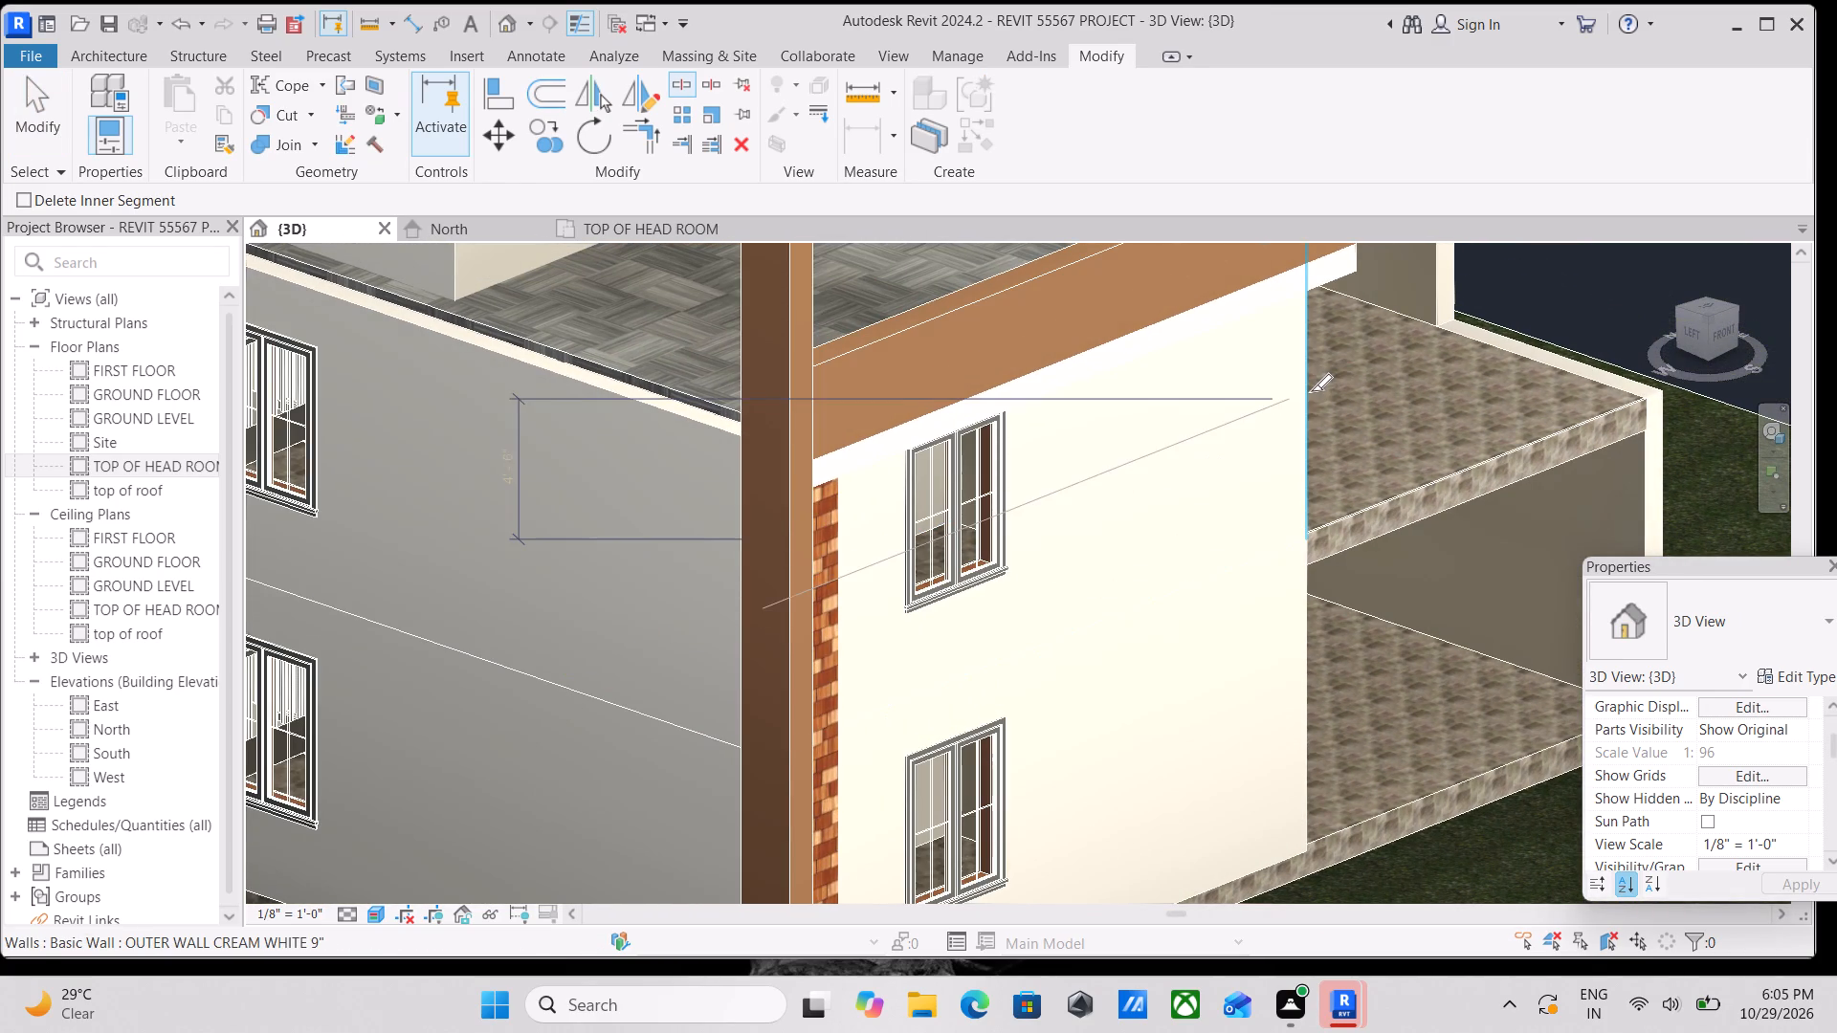
scroll(1298, 469, "up", 1)
left_click(1298, 469)
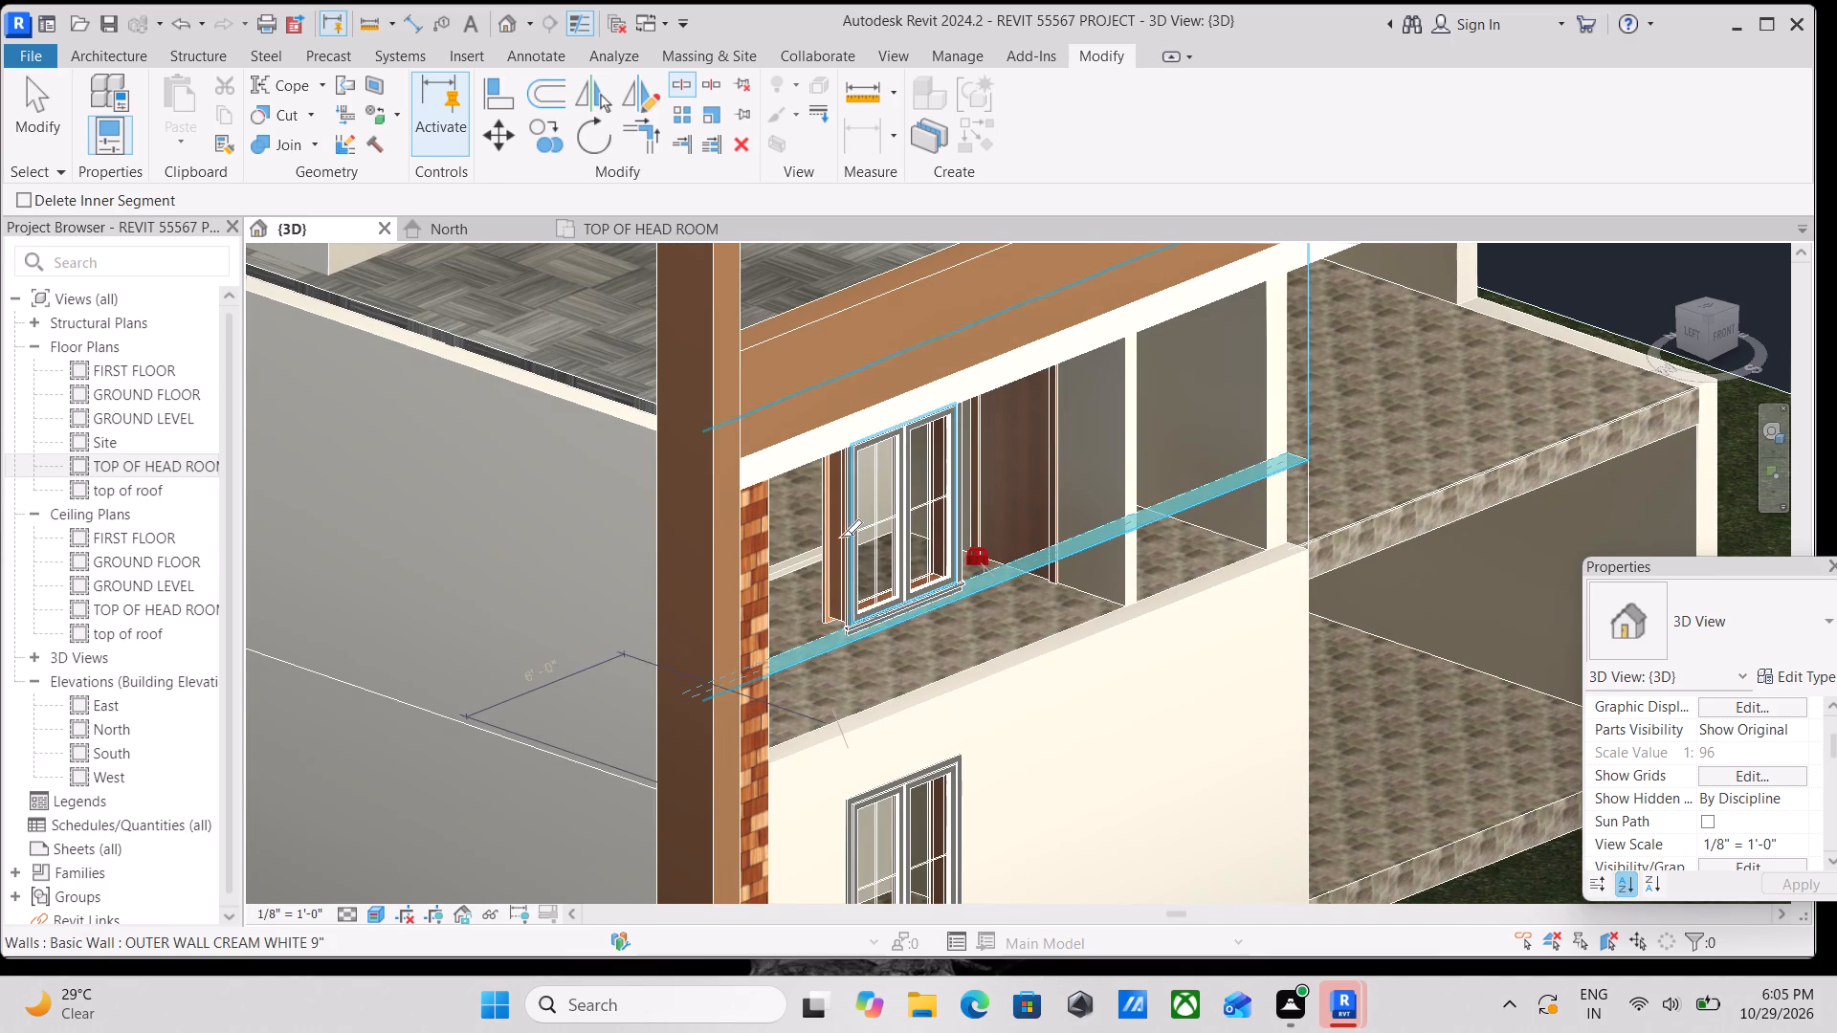
key("Escape")
key("Escape")
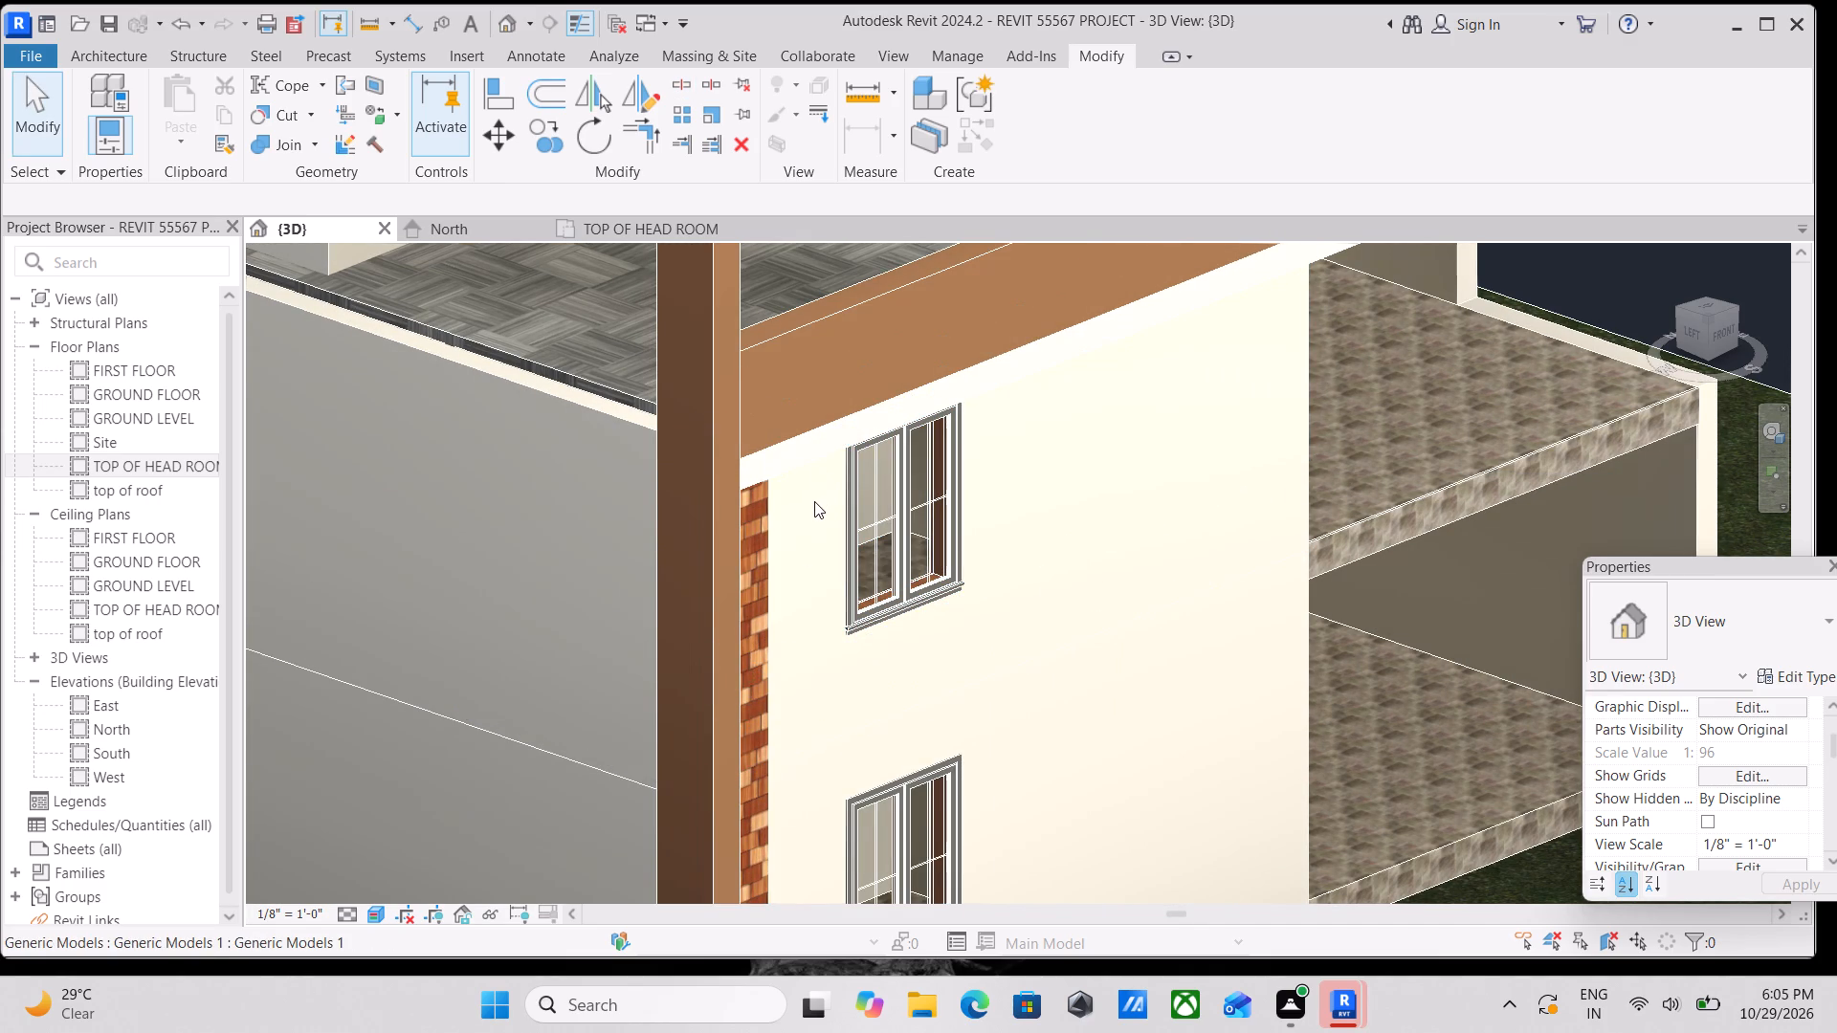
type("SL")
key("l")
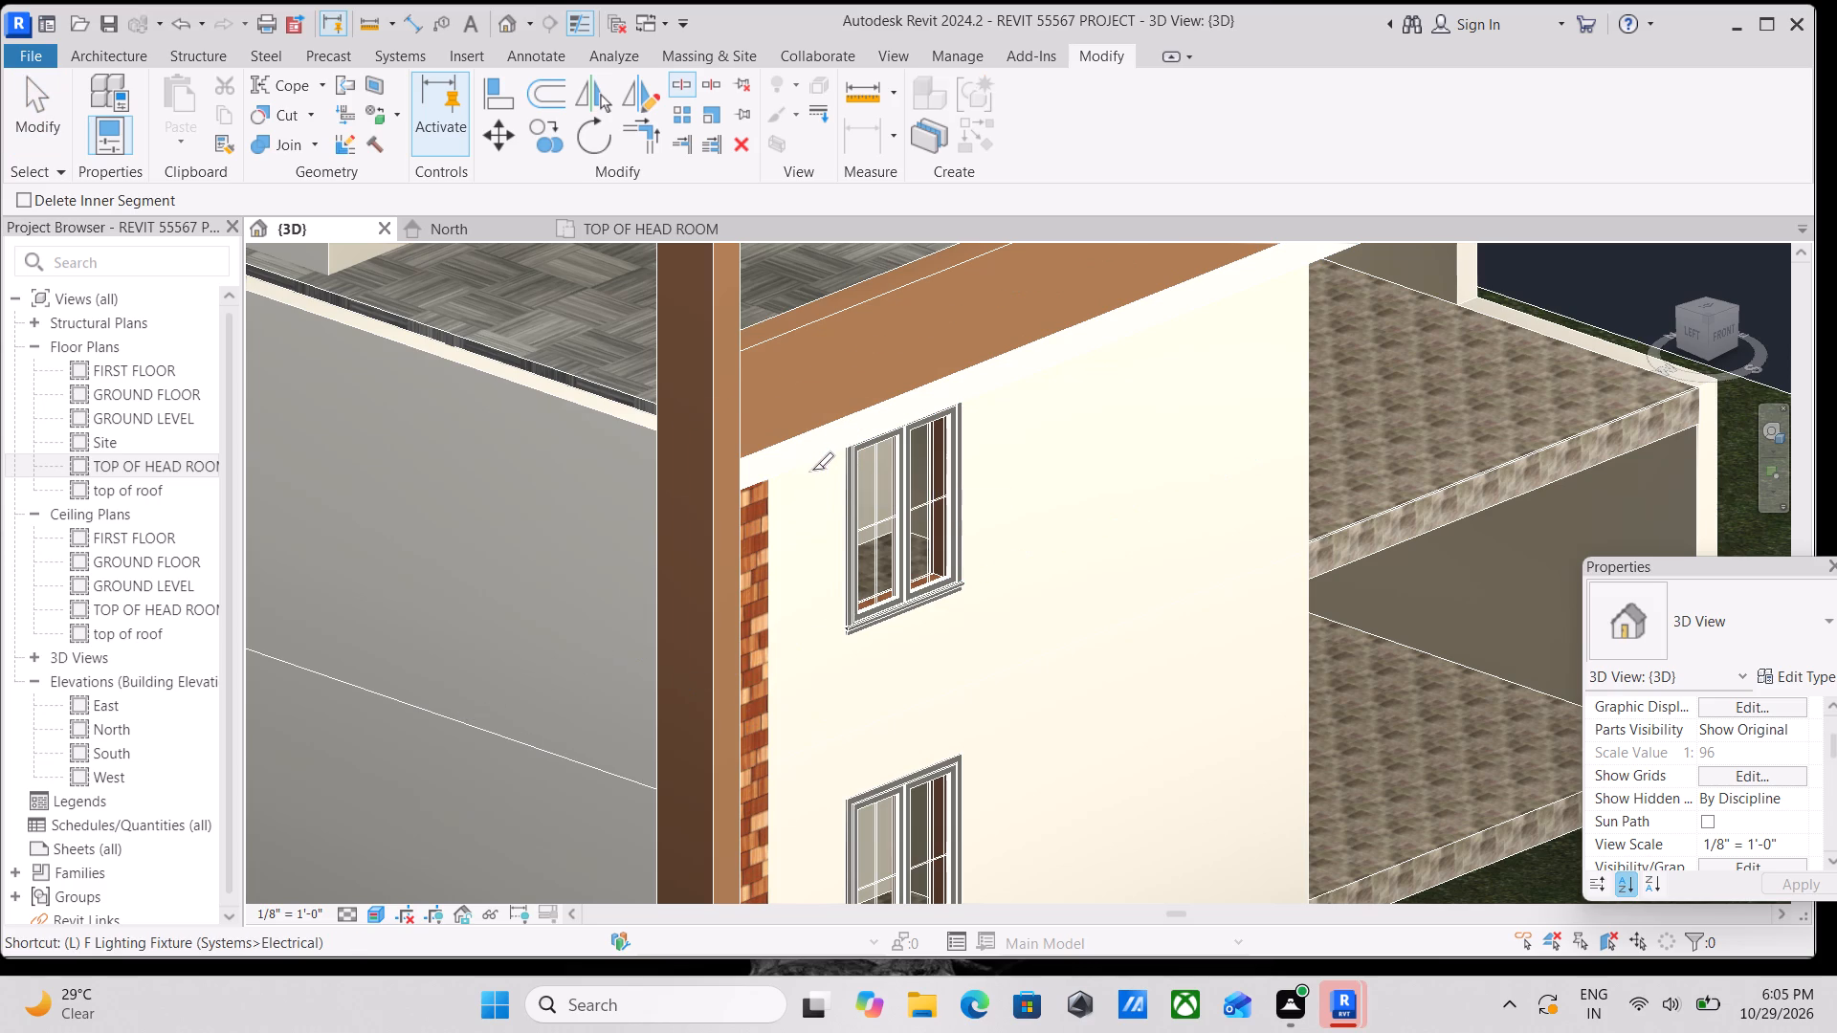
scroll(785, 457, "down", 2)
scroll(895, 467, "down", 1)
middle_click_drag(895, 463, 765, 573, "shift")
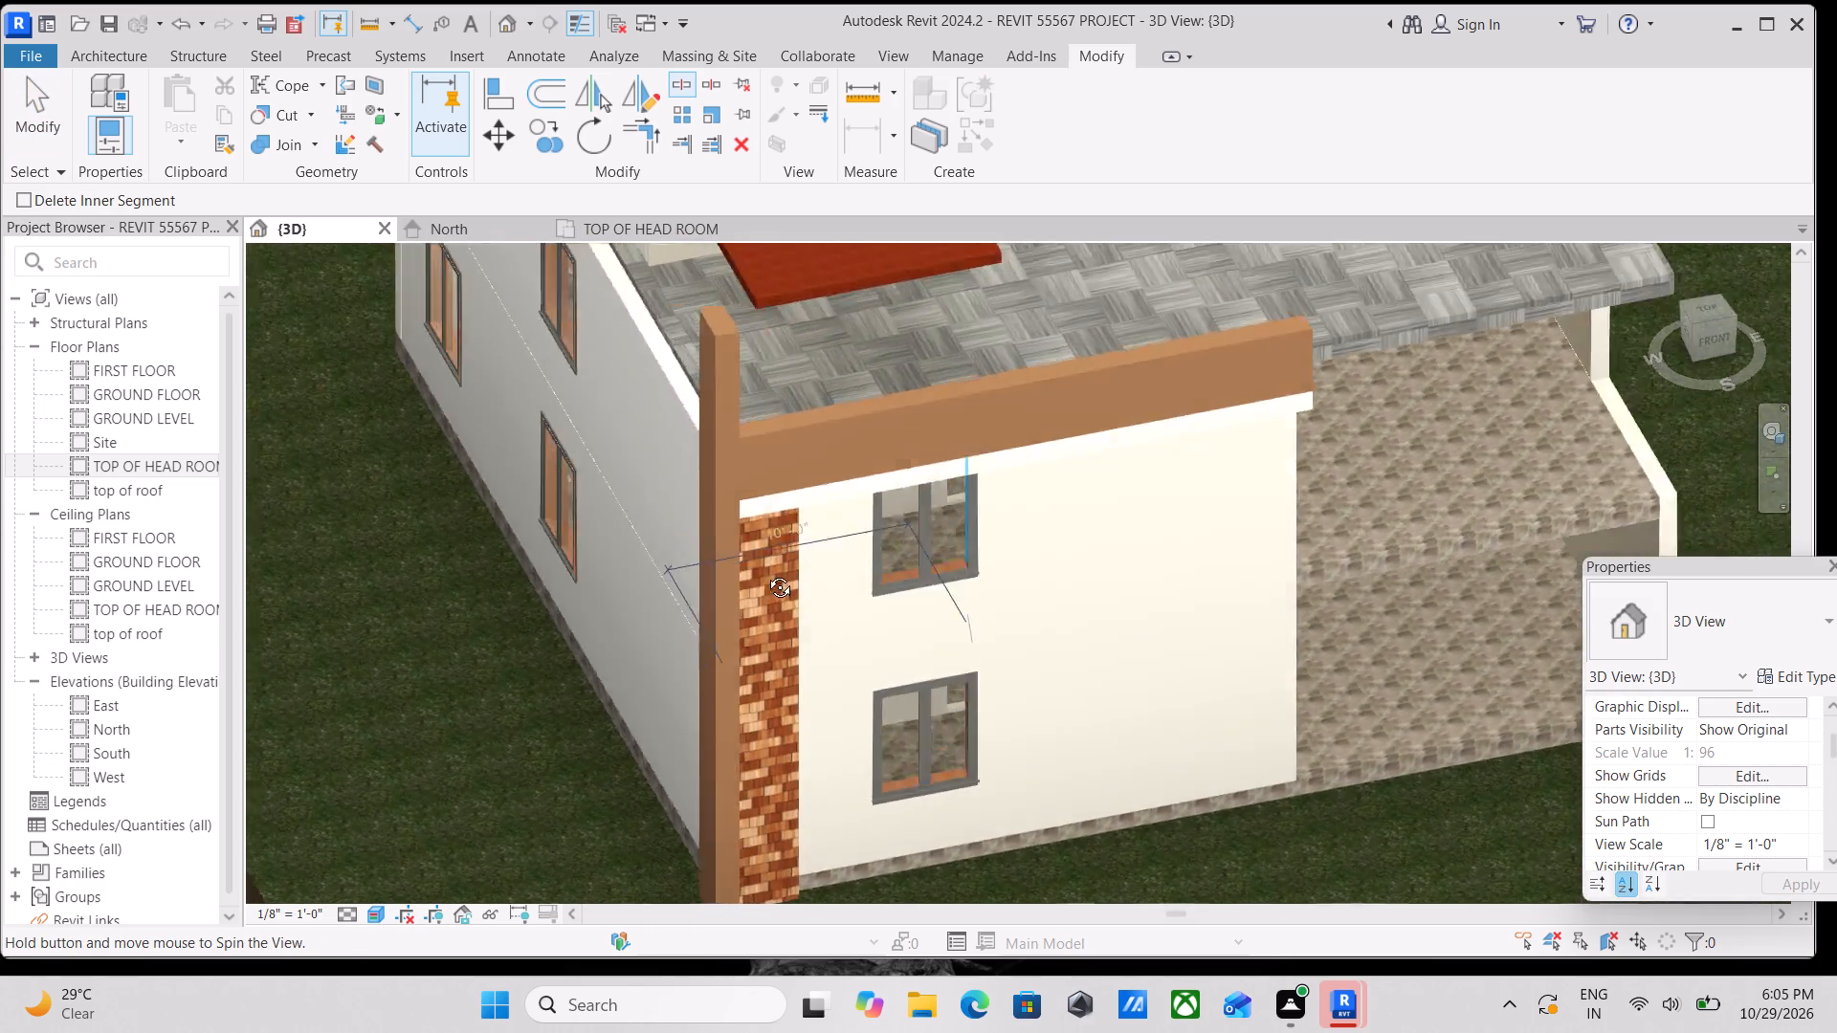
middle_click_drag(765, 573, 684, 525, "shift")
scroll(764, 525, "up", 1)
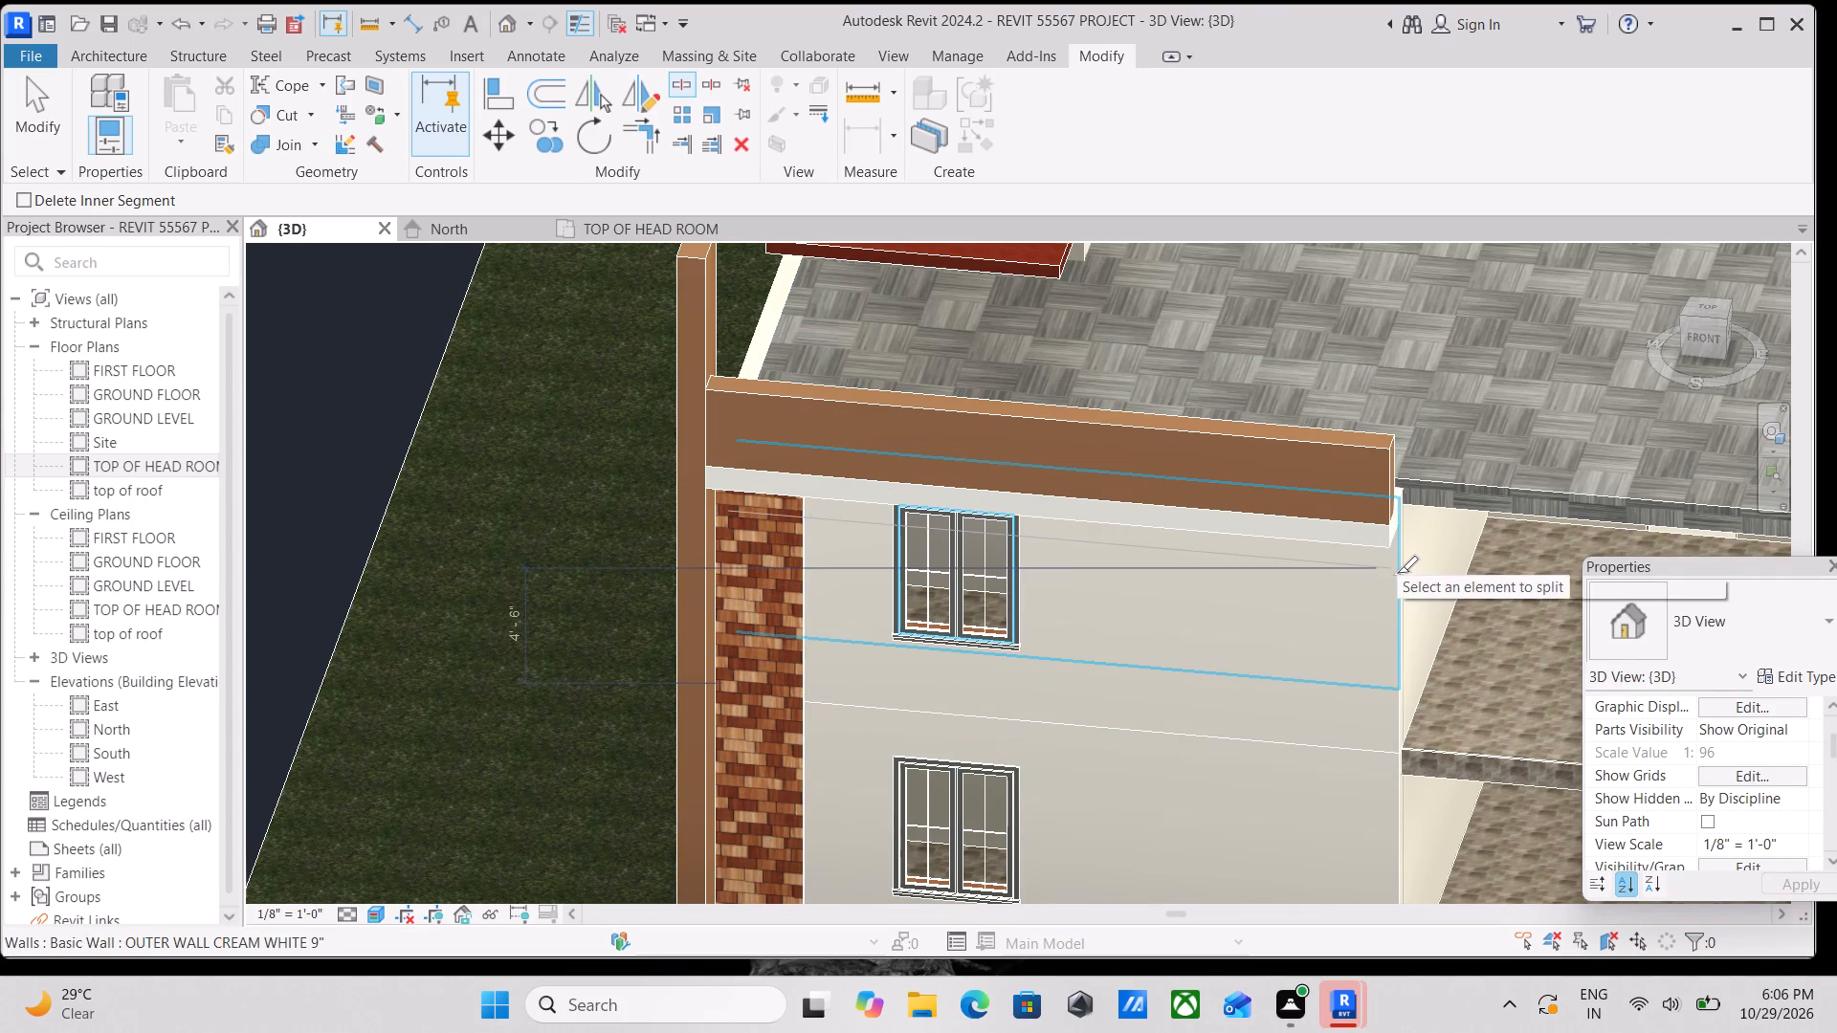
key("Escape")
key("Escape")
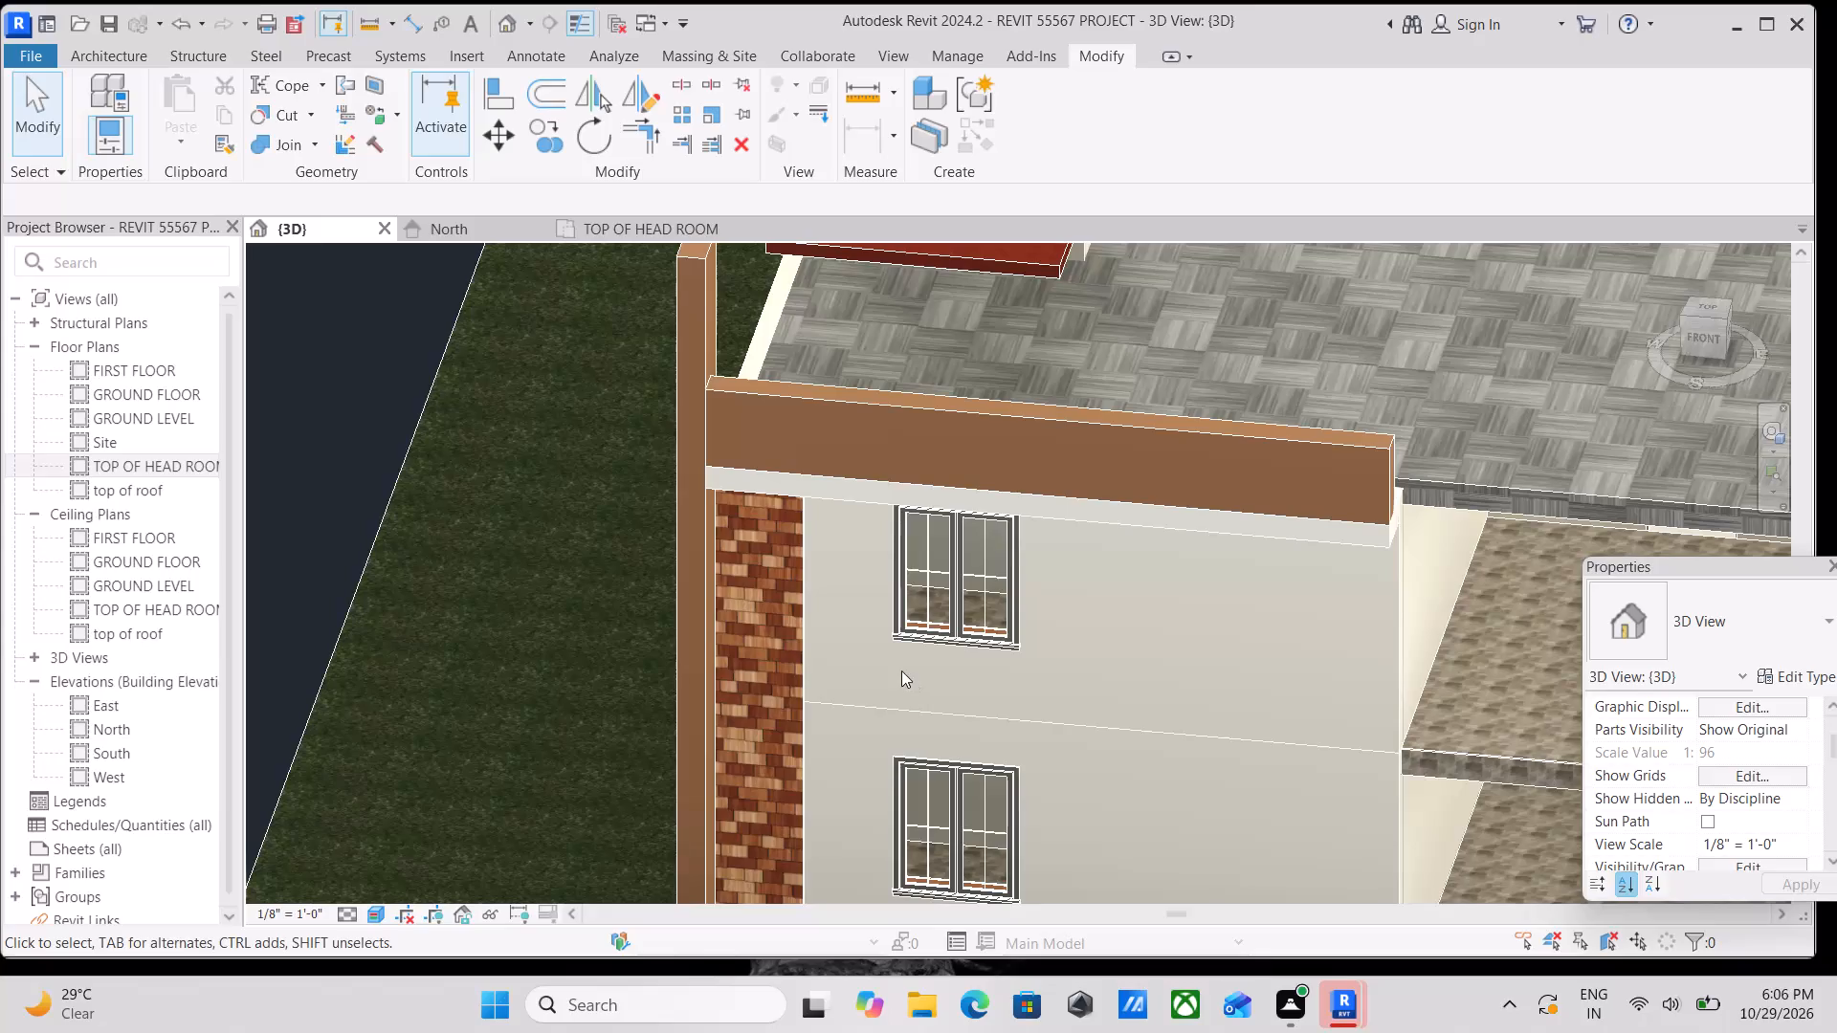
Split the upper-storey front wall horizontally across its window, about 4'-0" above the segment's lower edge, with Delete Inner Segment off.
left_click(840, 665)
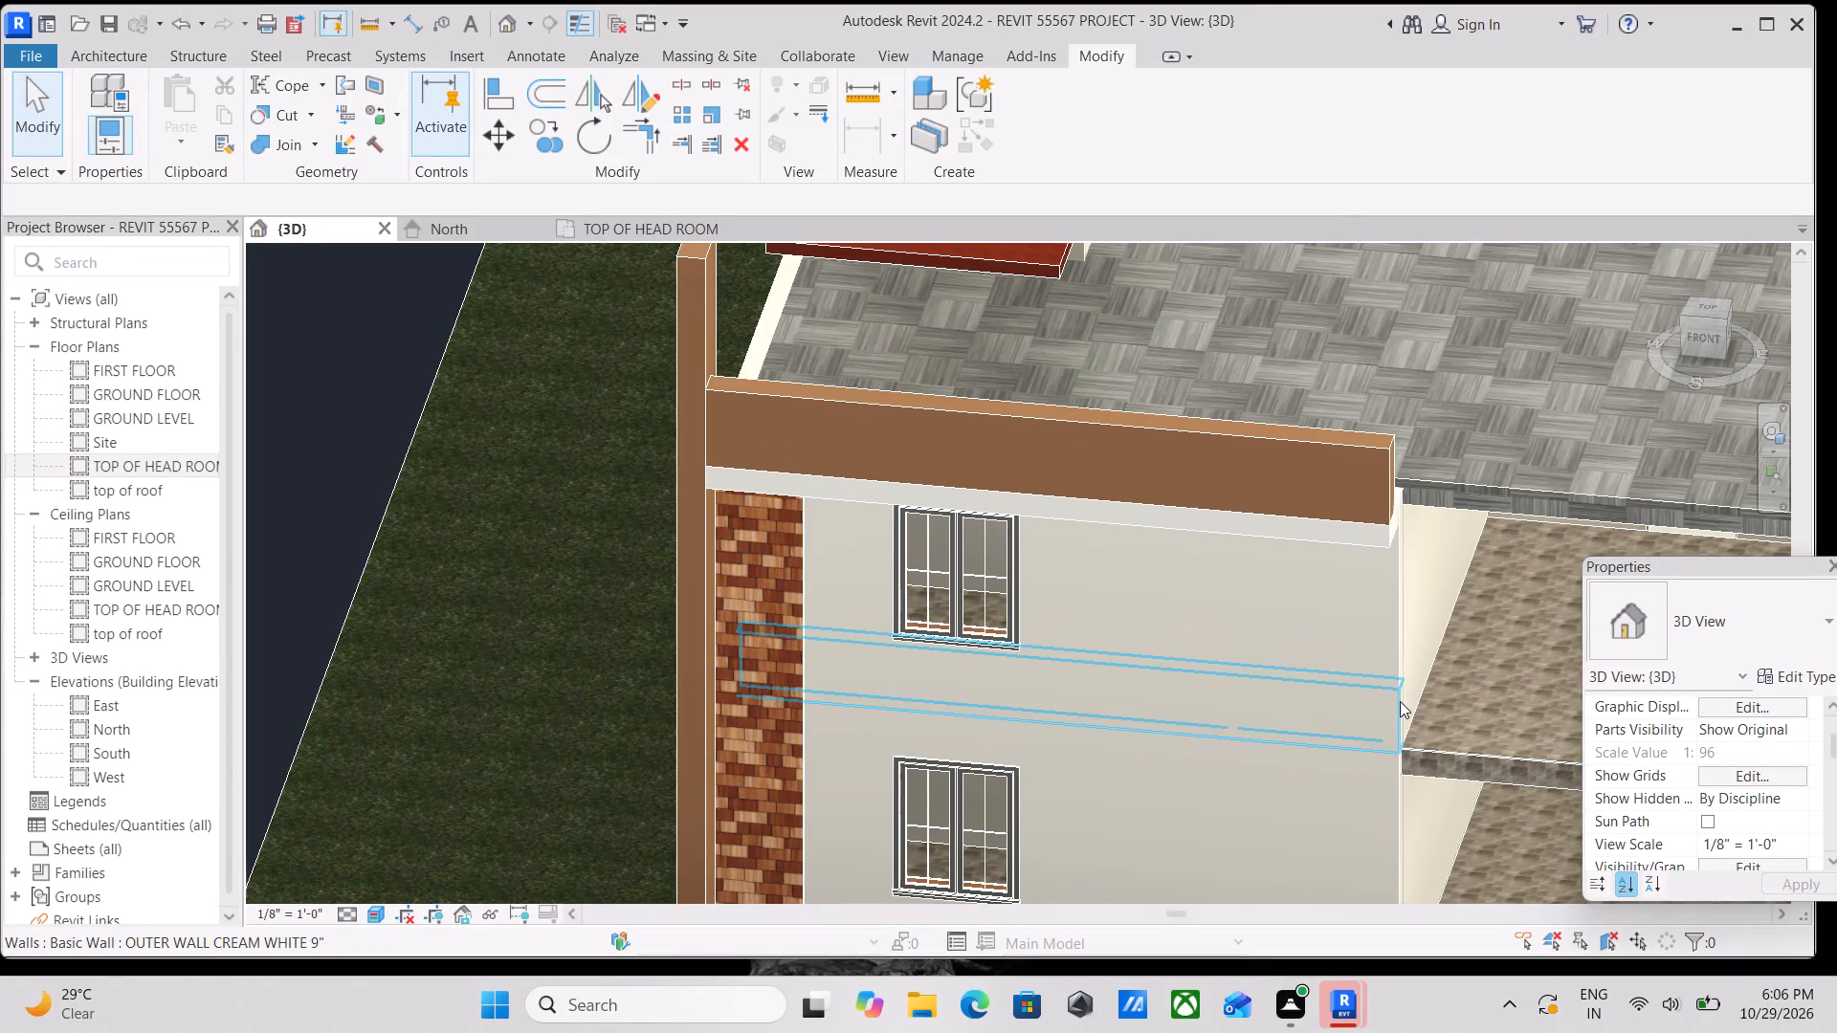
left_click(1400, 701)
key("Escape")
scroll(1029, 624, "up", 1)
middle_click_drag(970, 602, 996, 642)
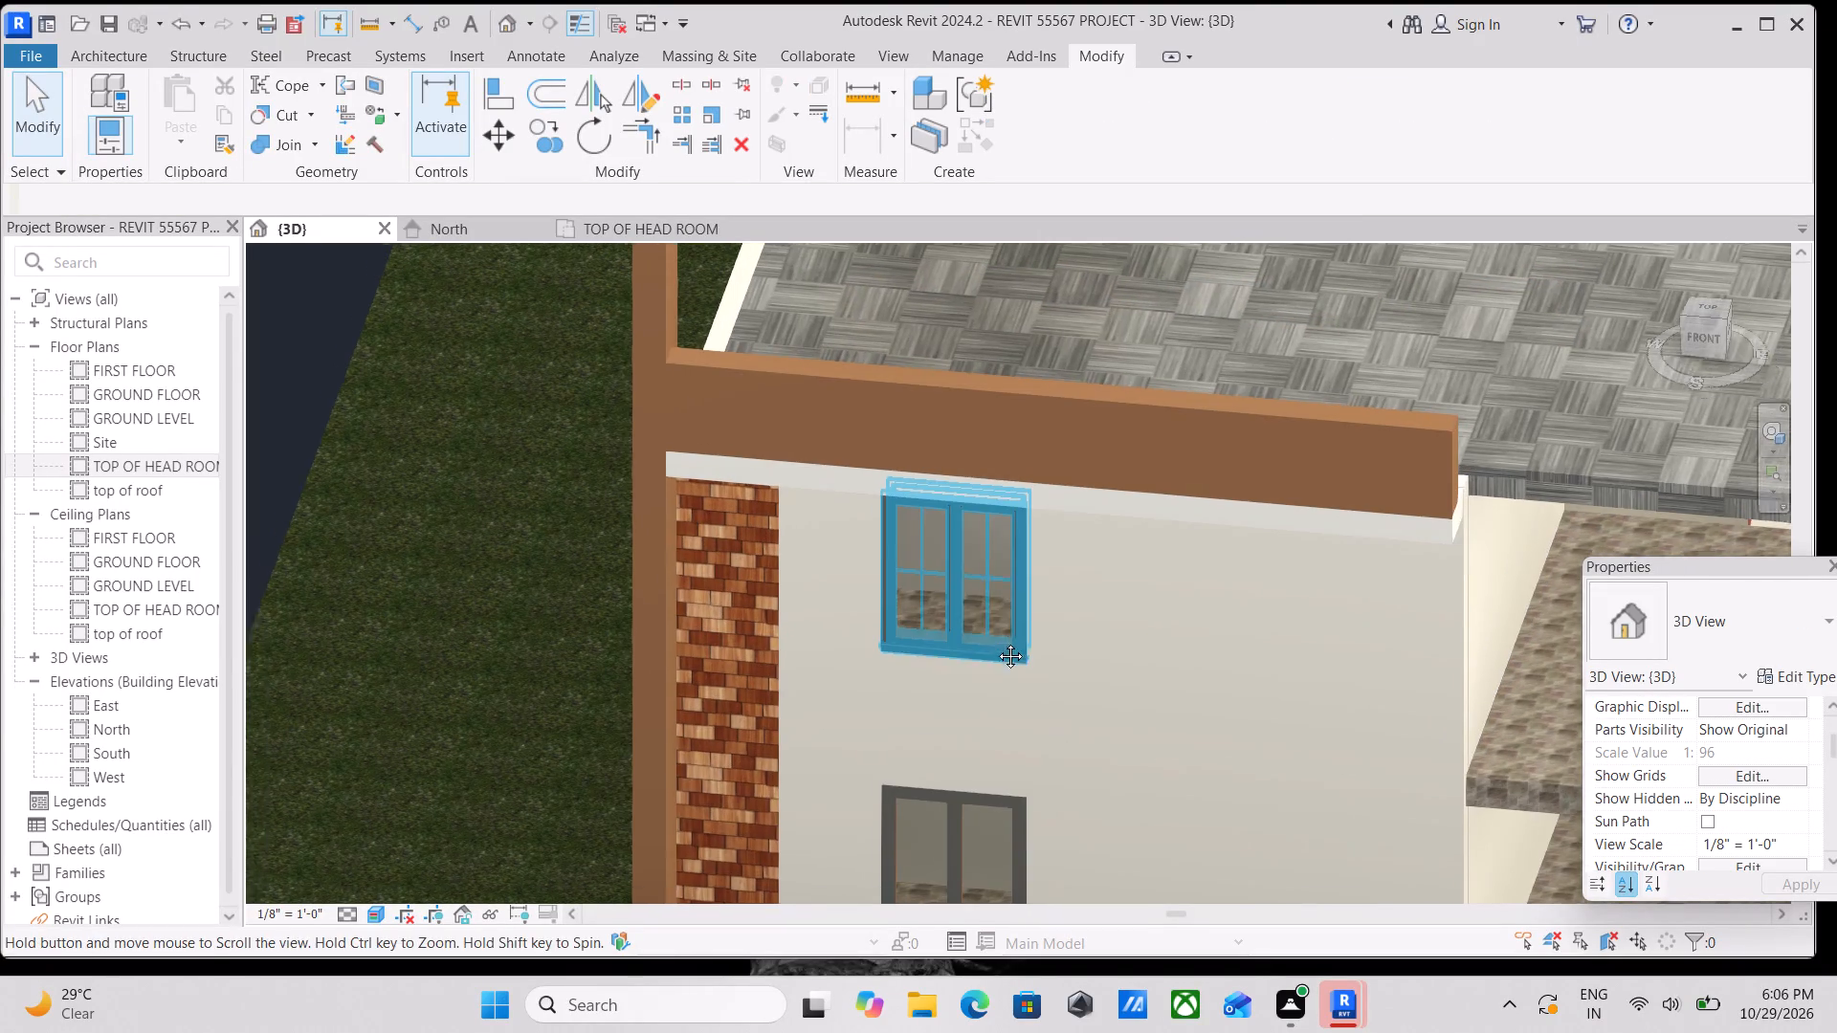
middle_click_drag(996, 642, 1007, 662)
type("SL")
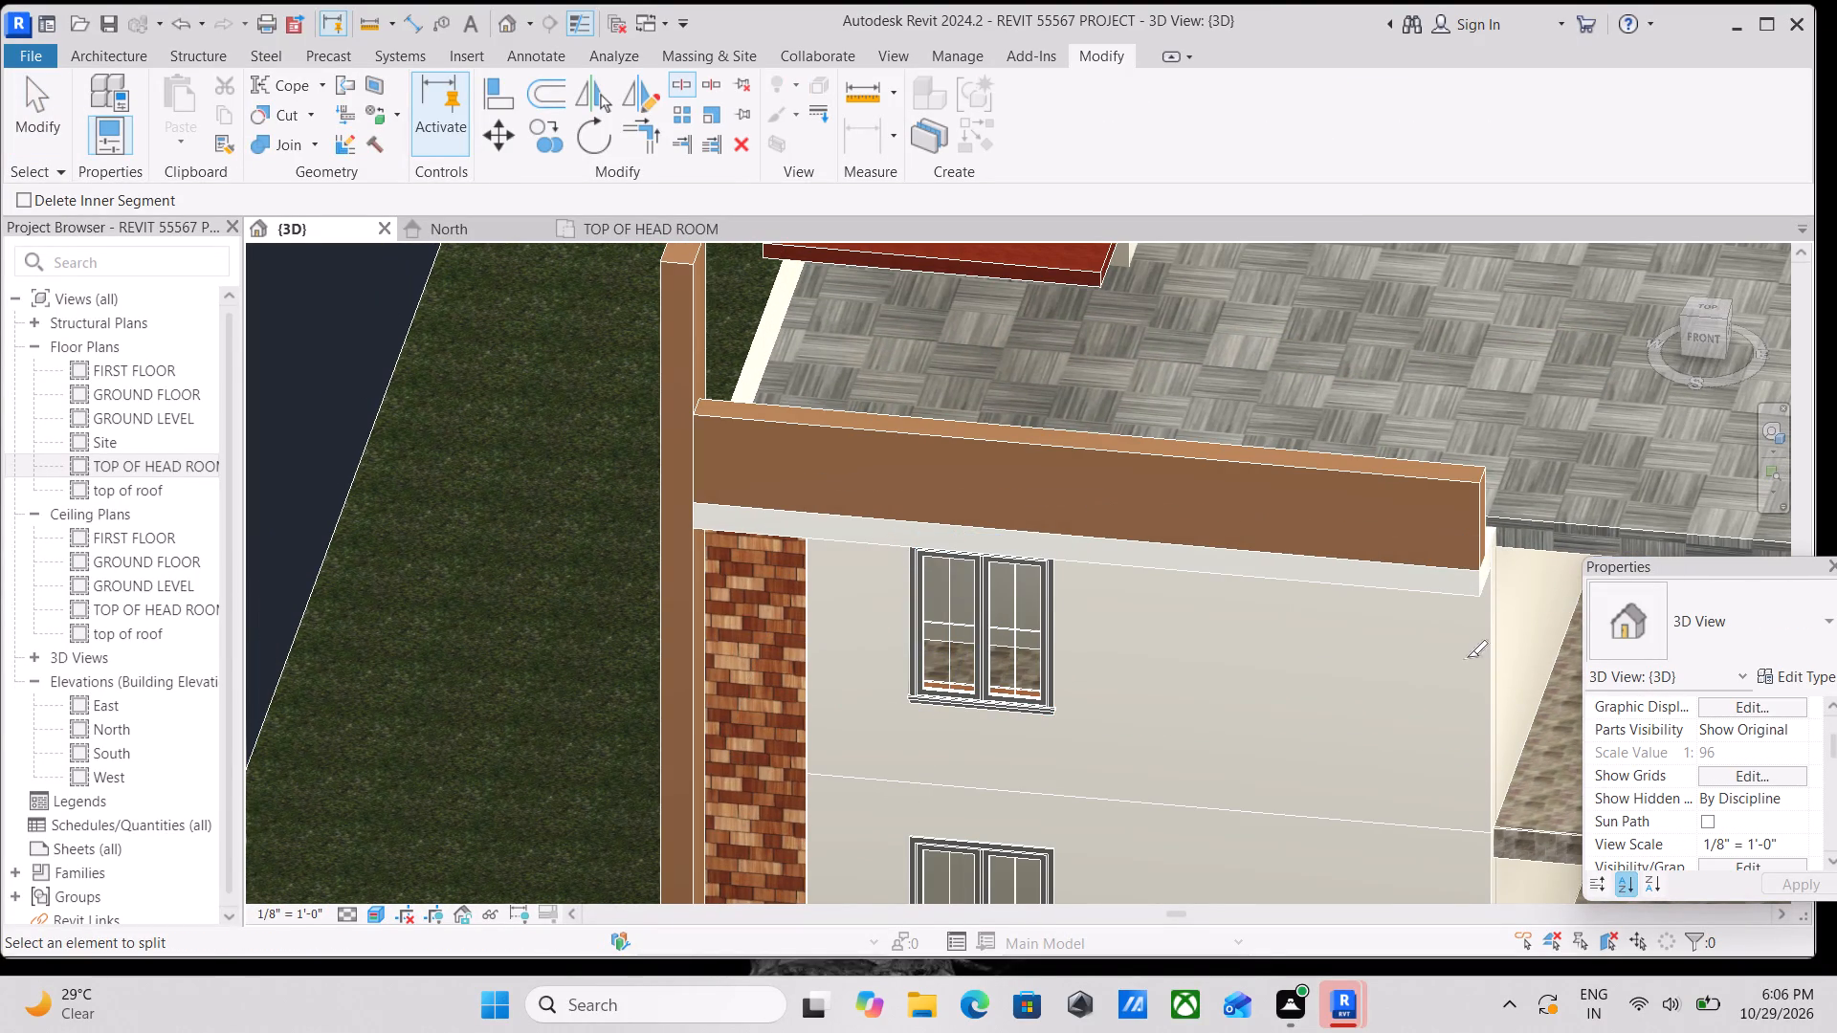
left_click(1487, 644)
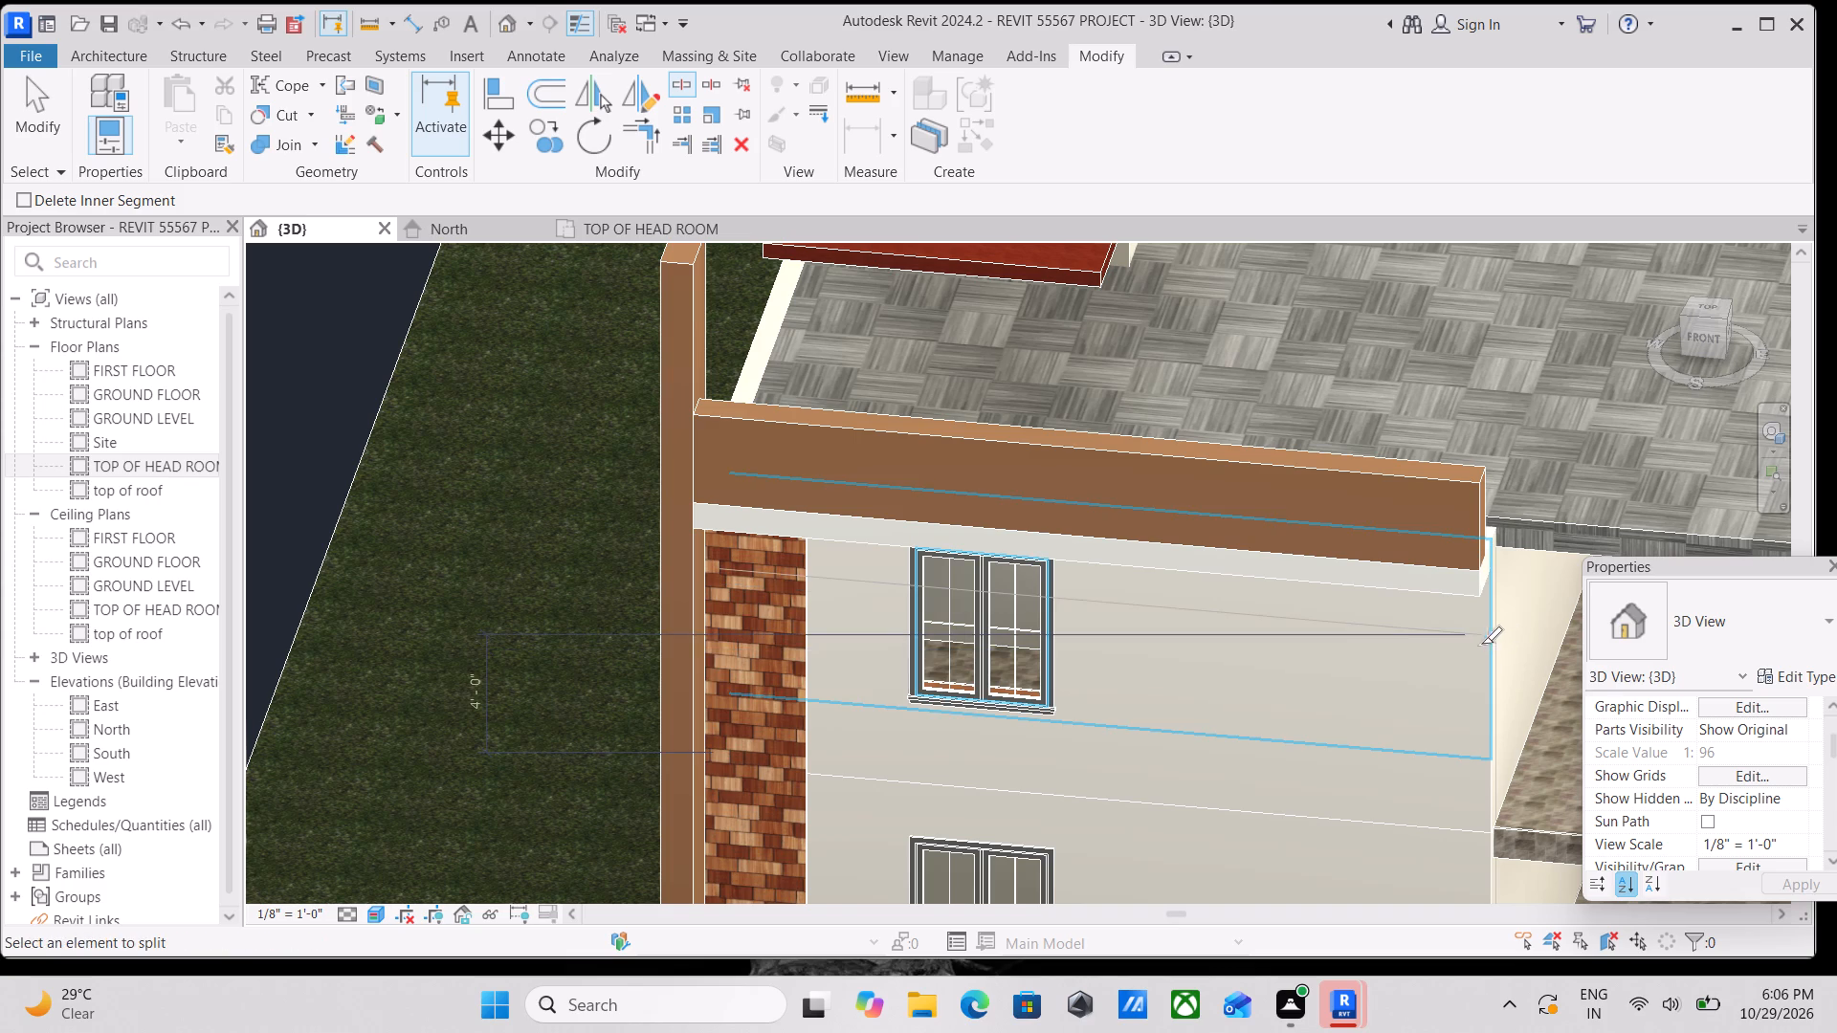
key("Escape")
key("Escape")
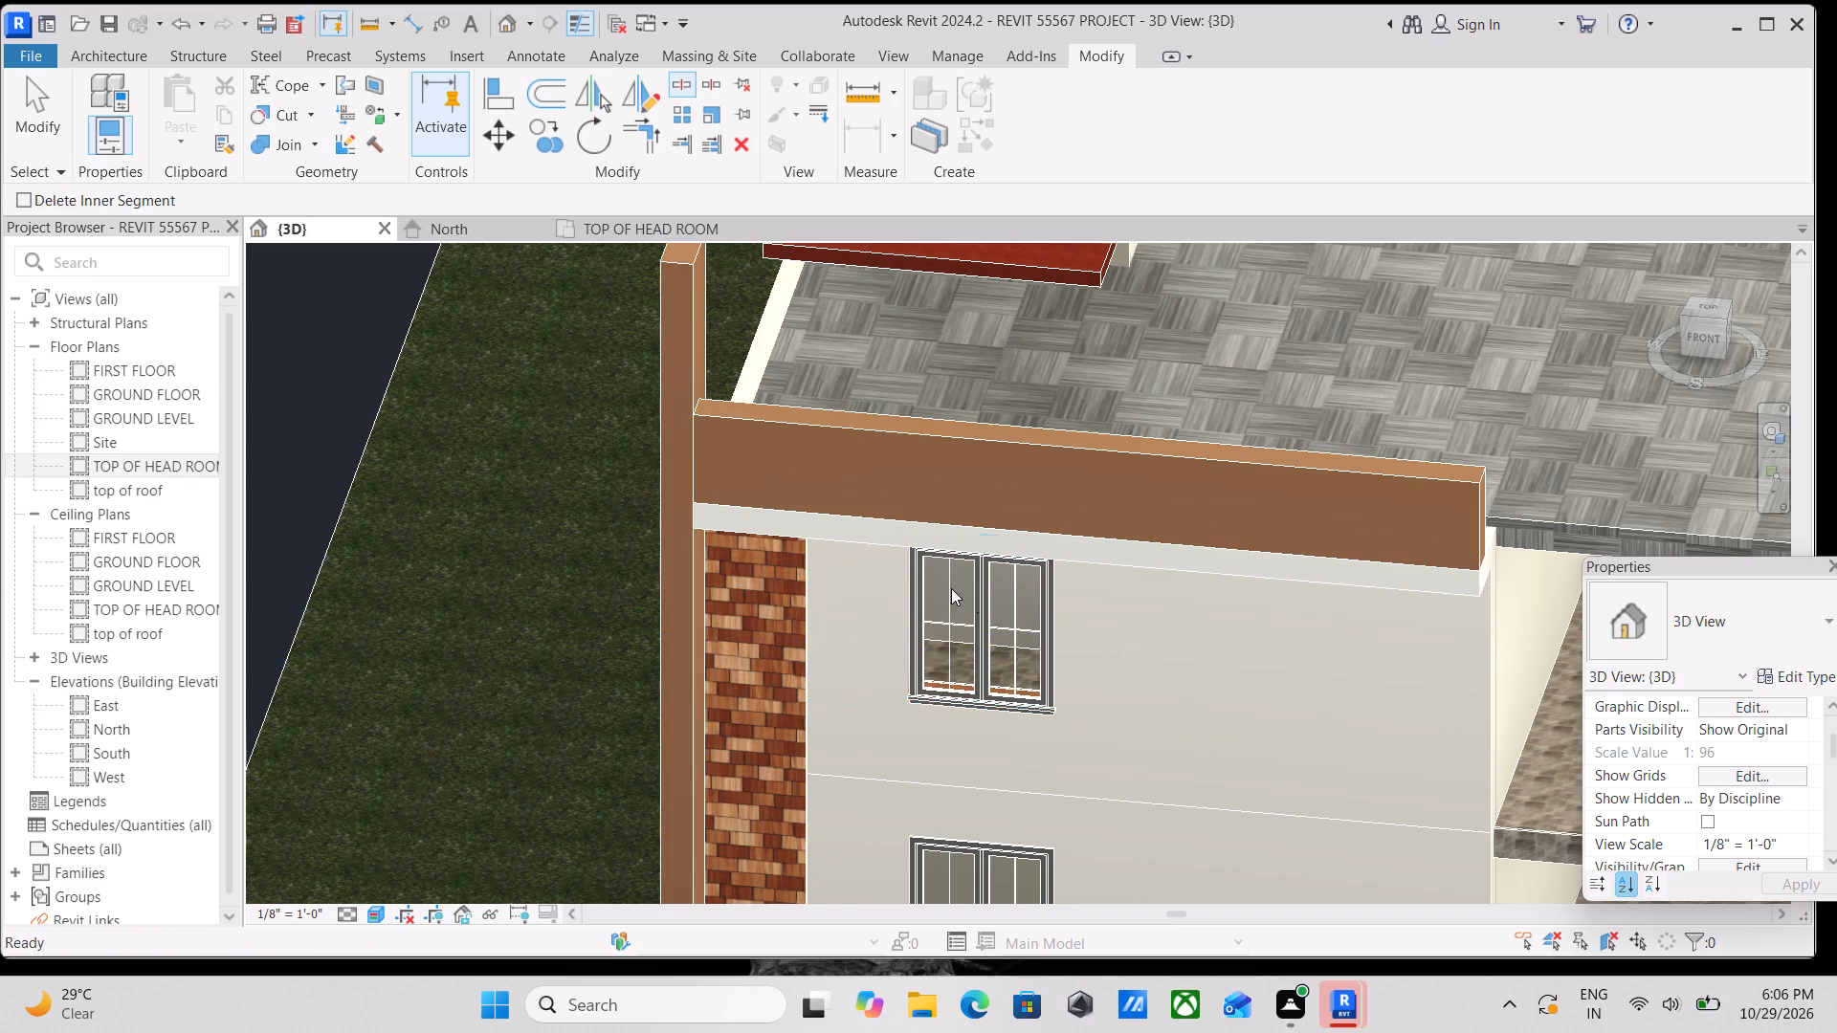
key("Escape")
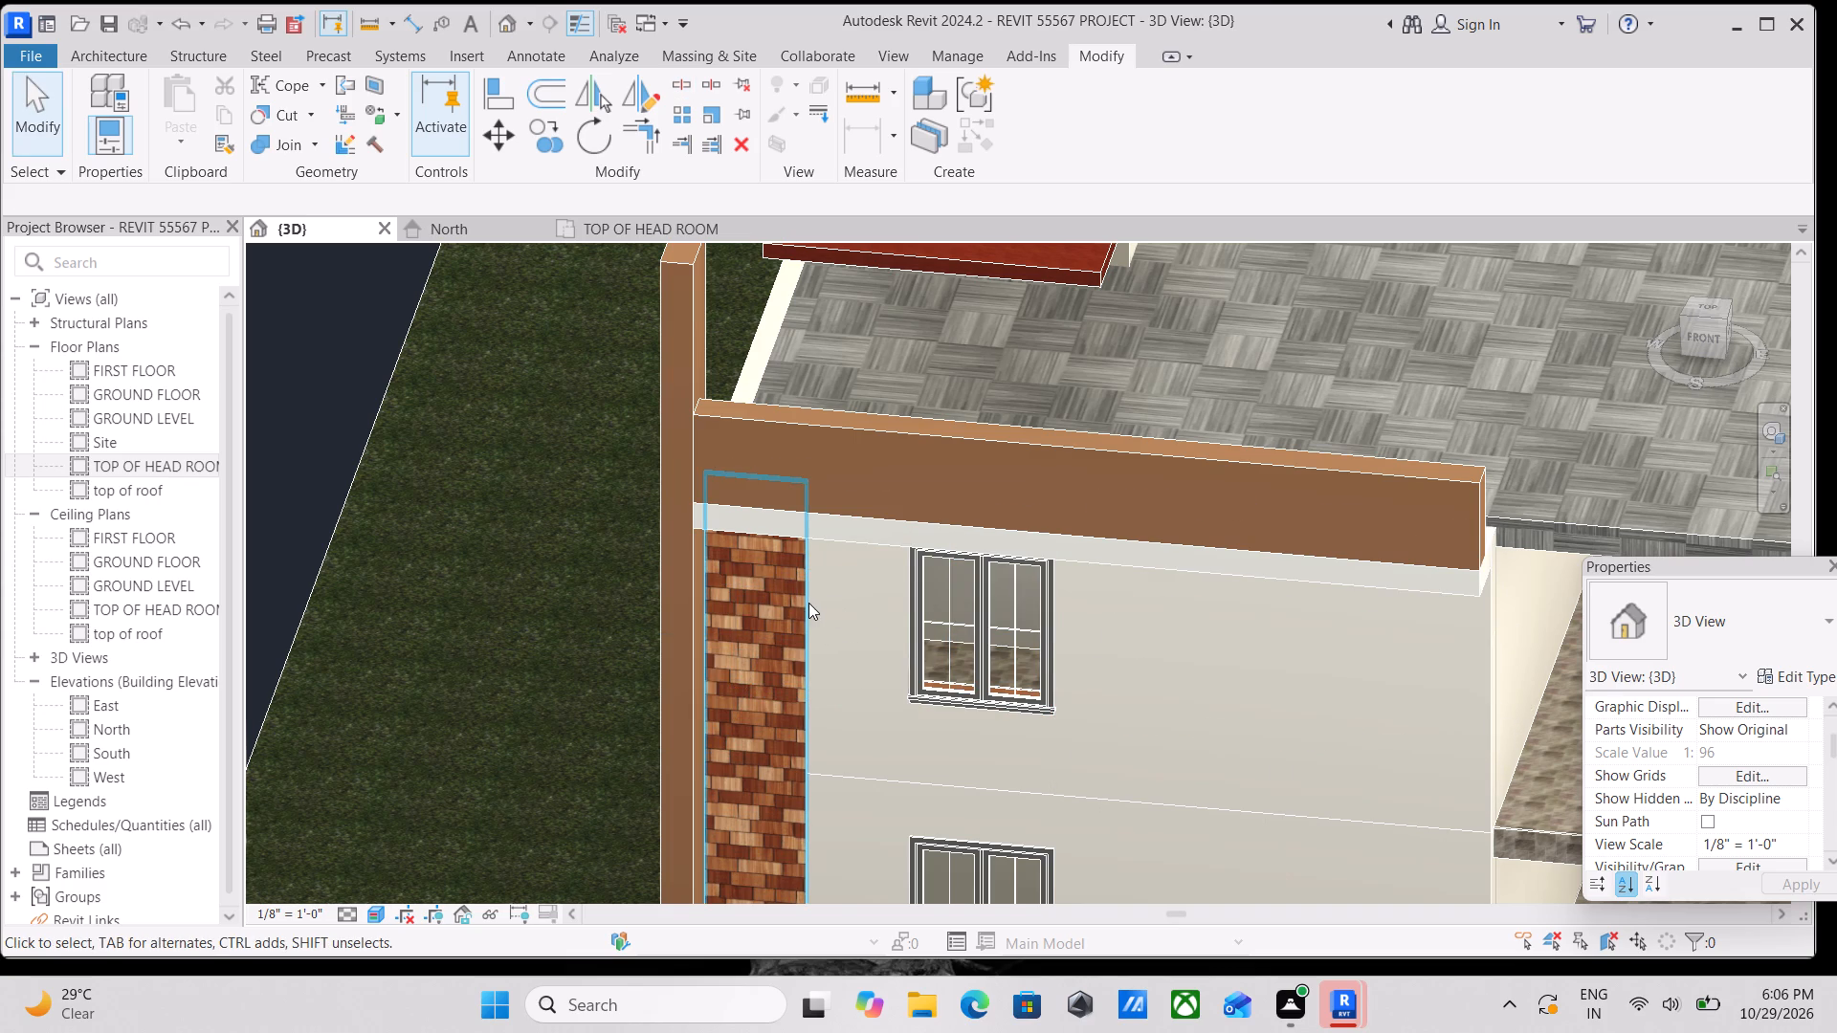
Check the extents of the front-wall segments, the shingle strip and the roof trim around the upper window.
left_click(810, 602)
key("Escape")
left_click(849, 543)
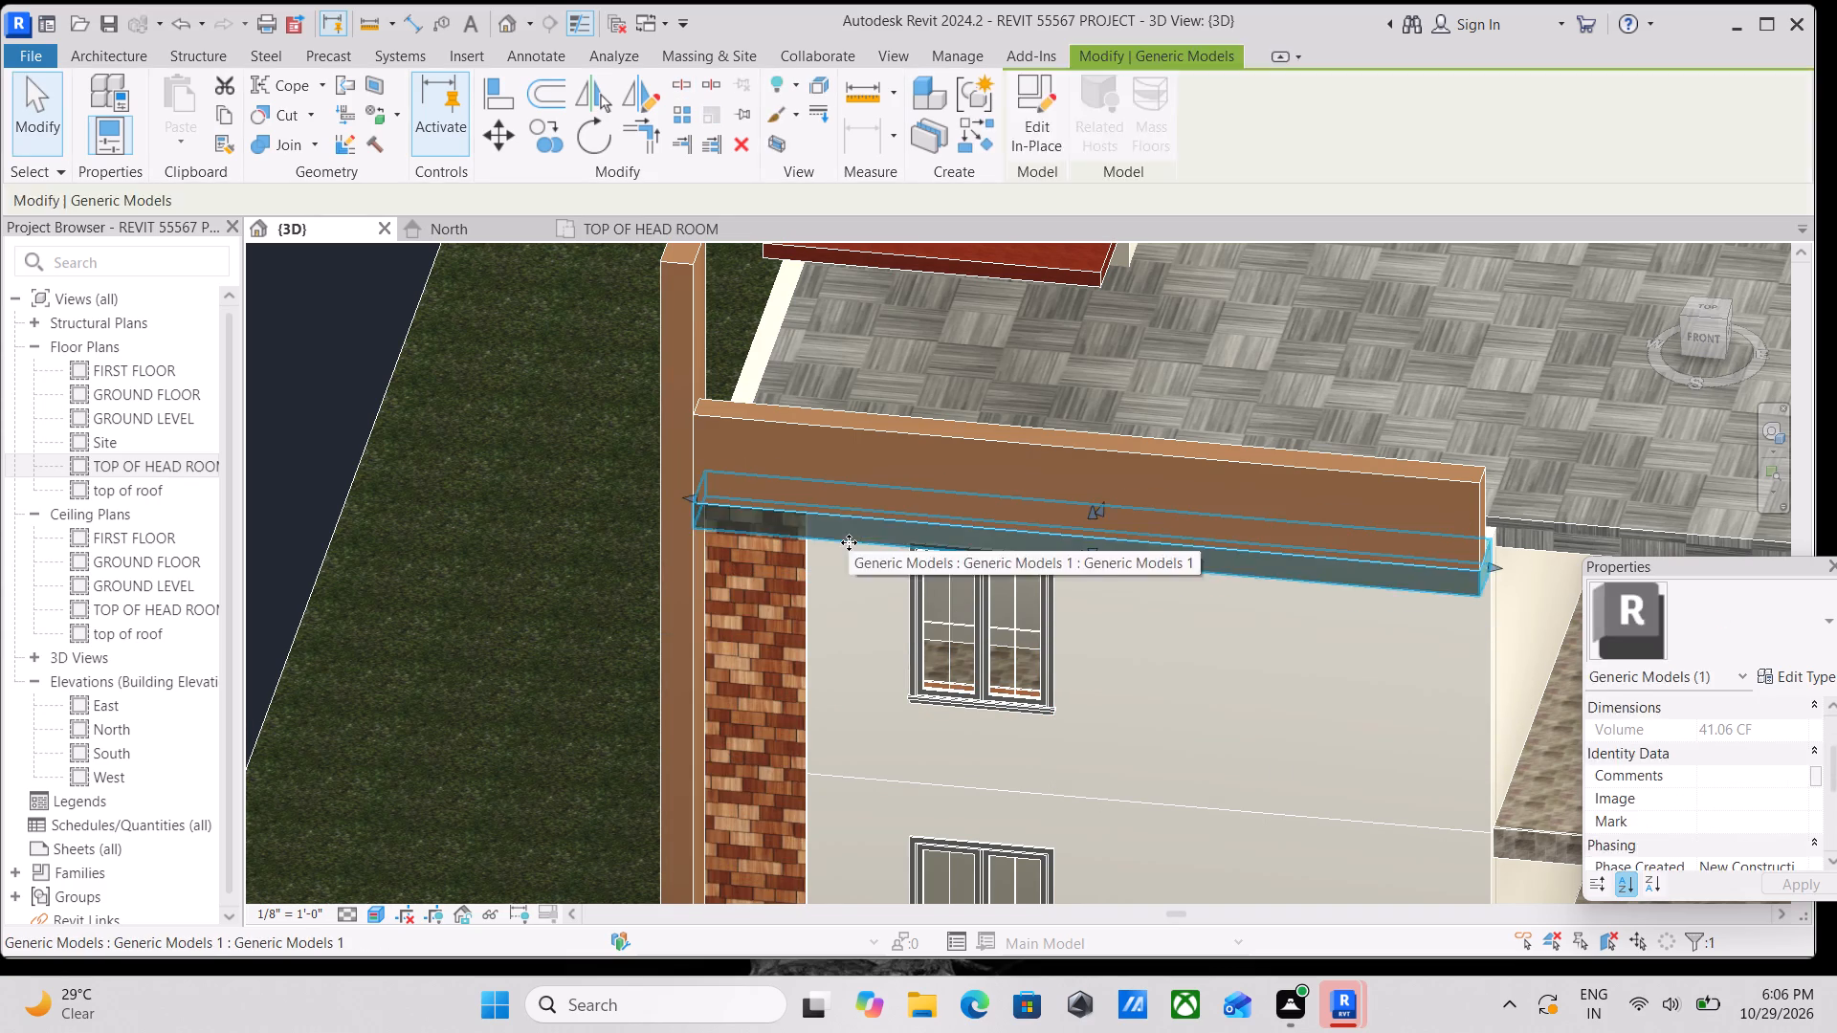
key("Escape")
left_click(893, 770)
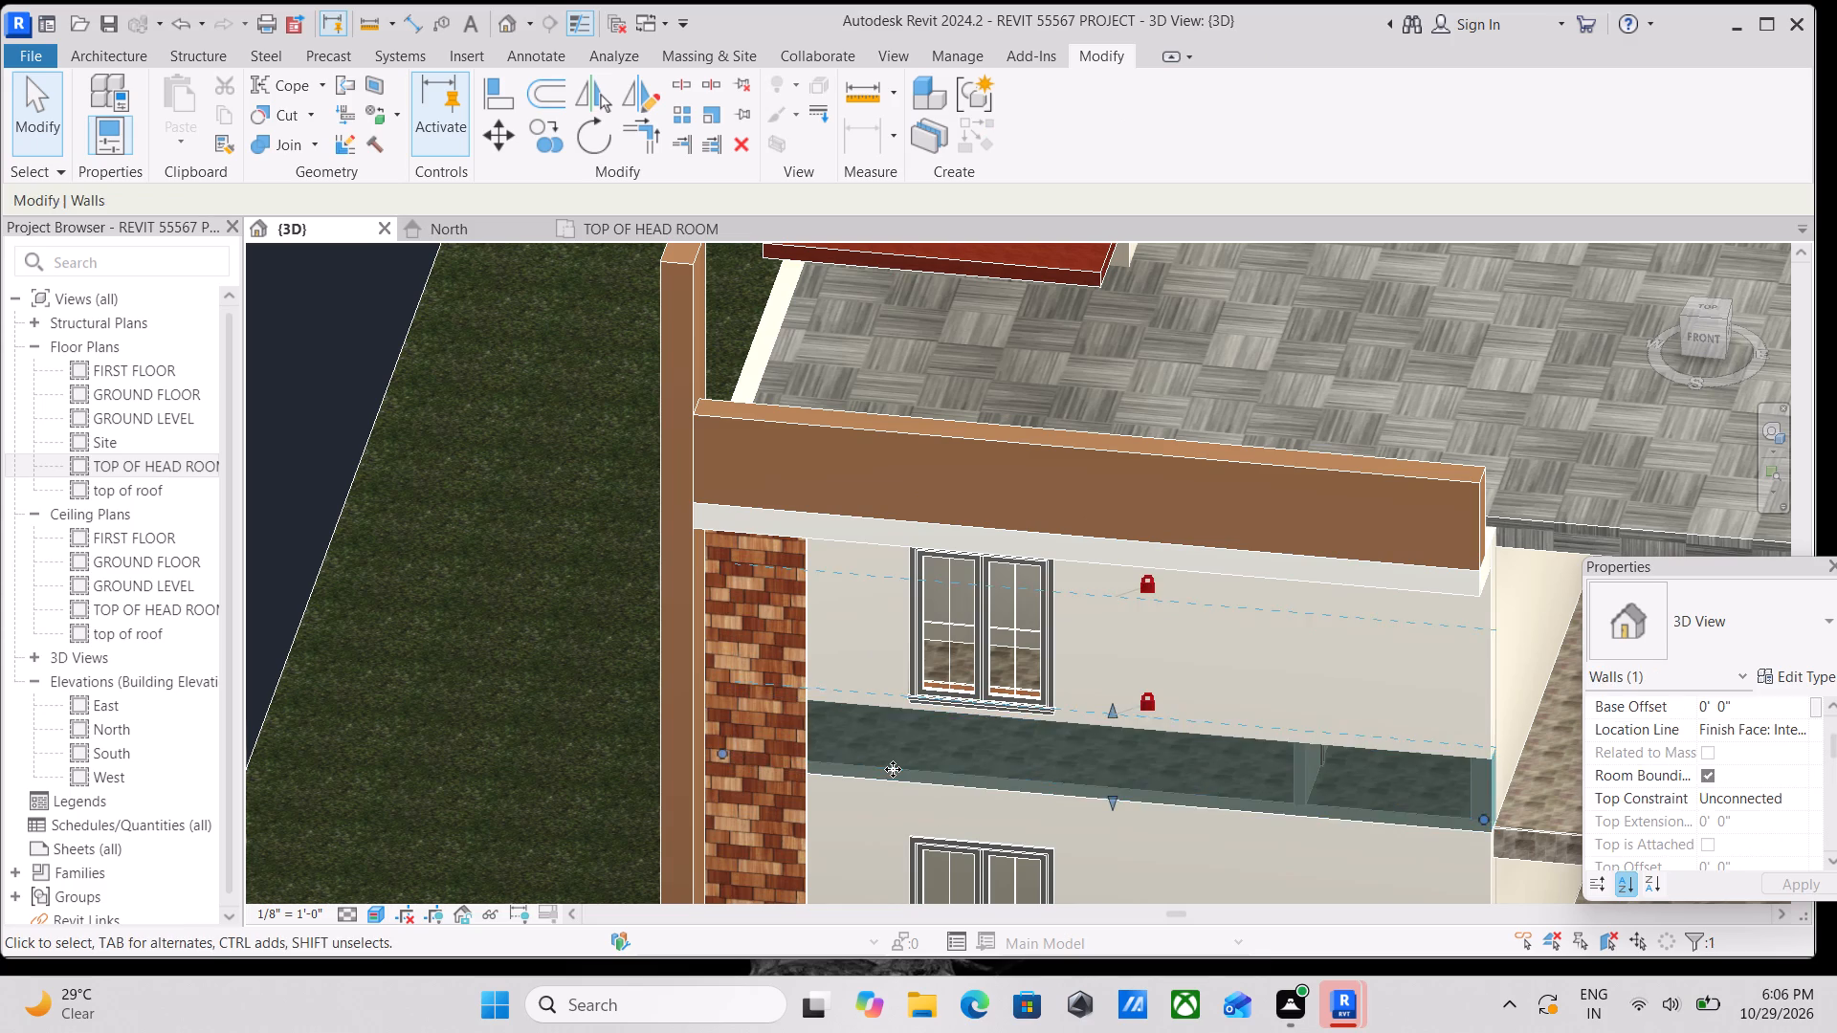
key("Escape")
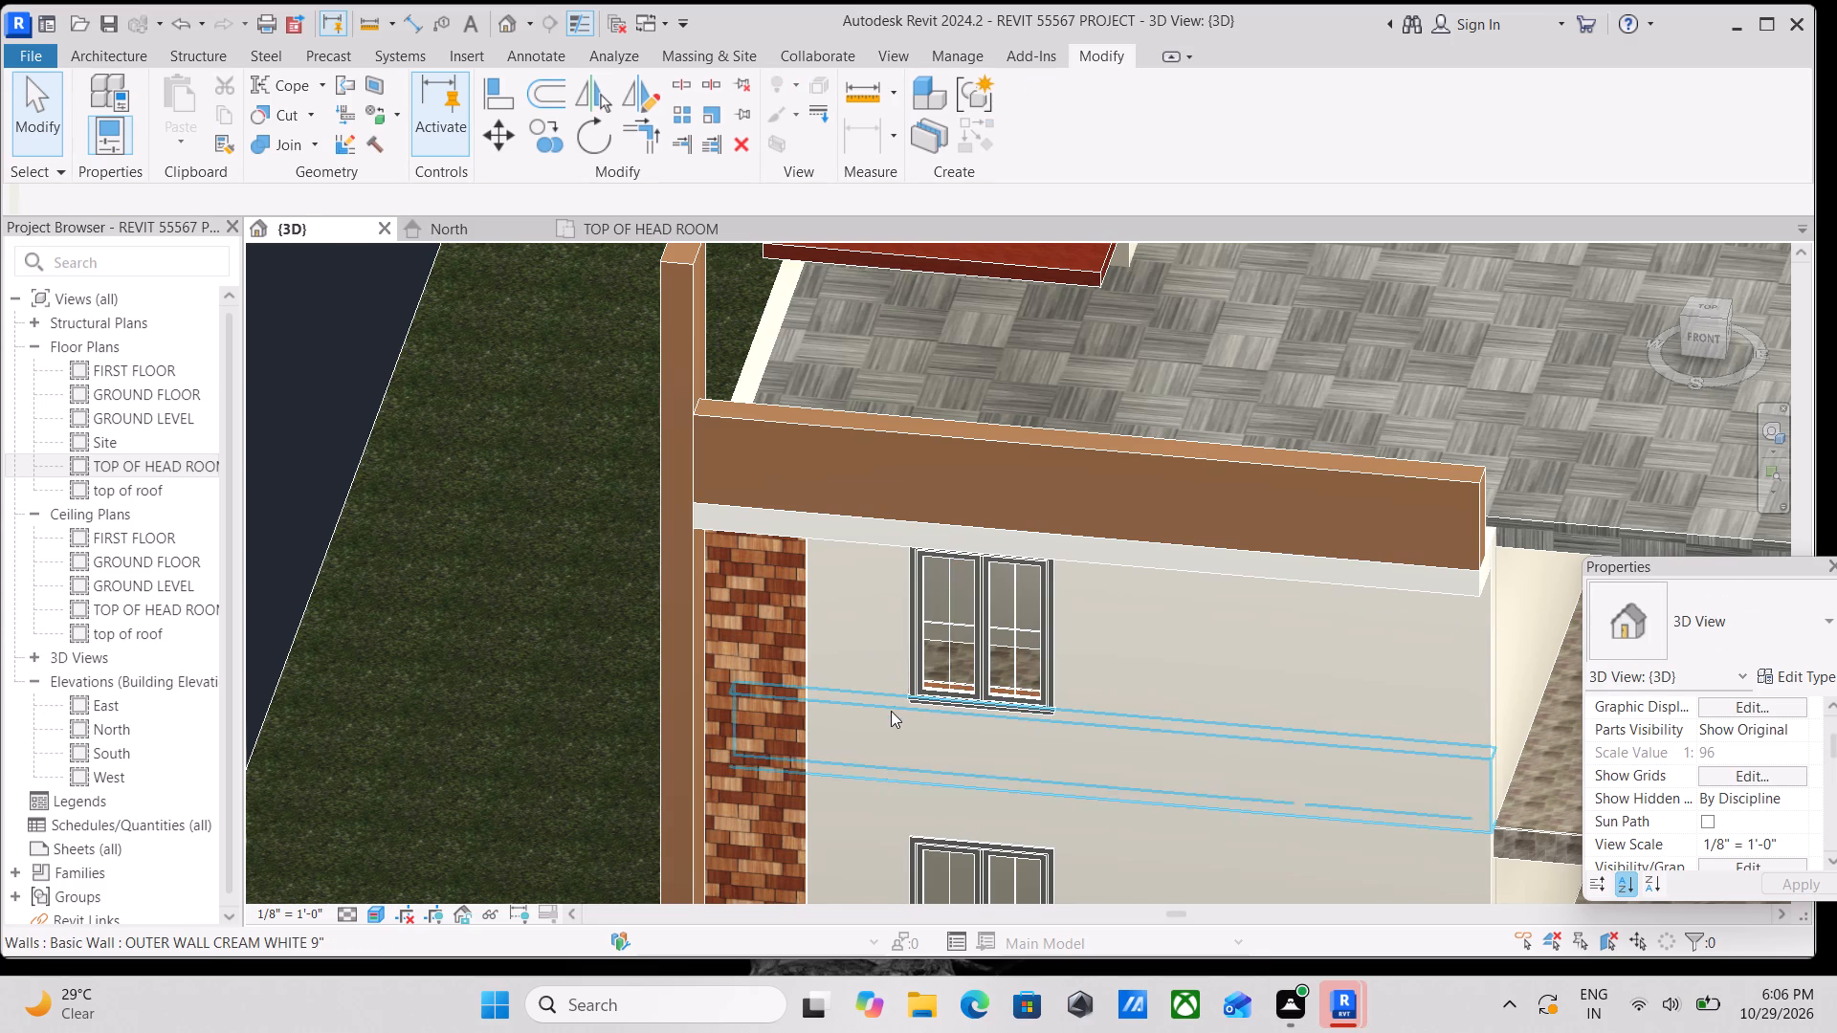
left_click(890, 697)
key("Escape")
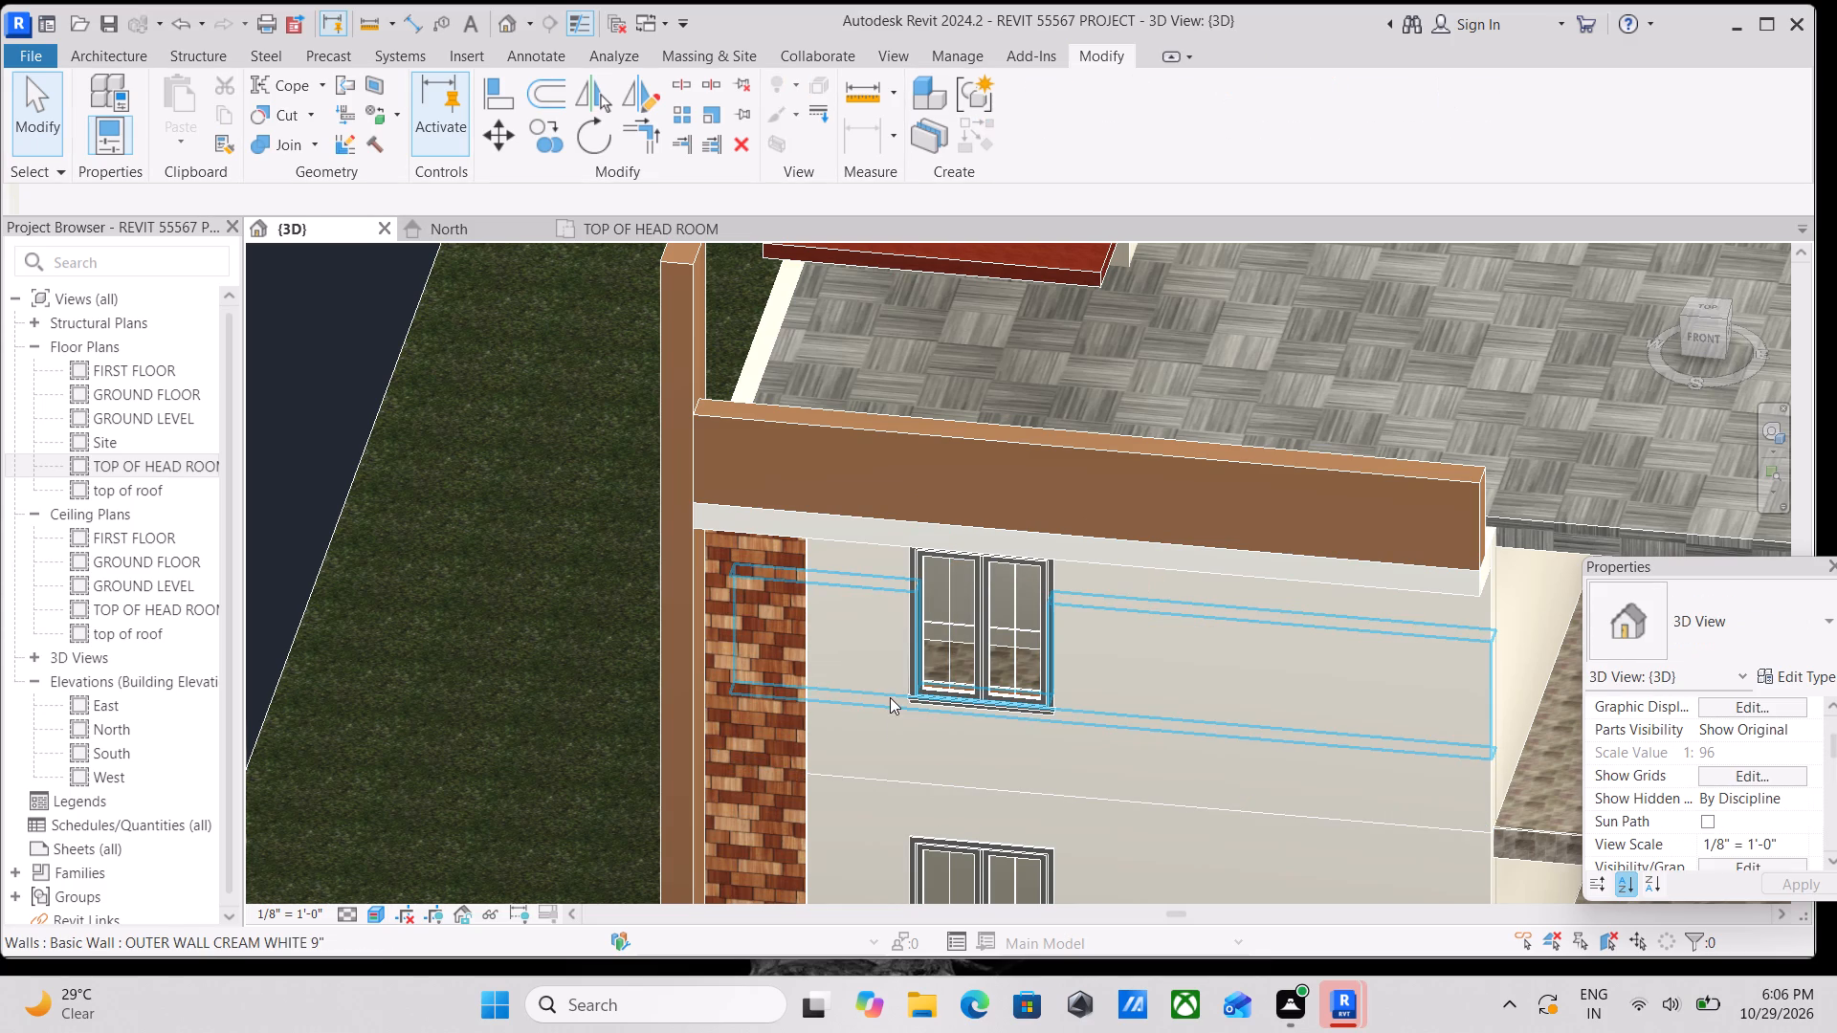
scroll(902, 697, "up", 1)
scroll(958, 679, "down", 1)
middle_click_drag(1193, 681, 1362, 676, "shift")
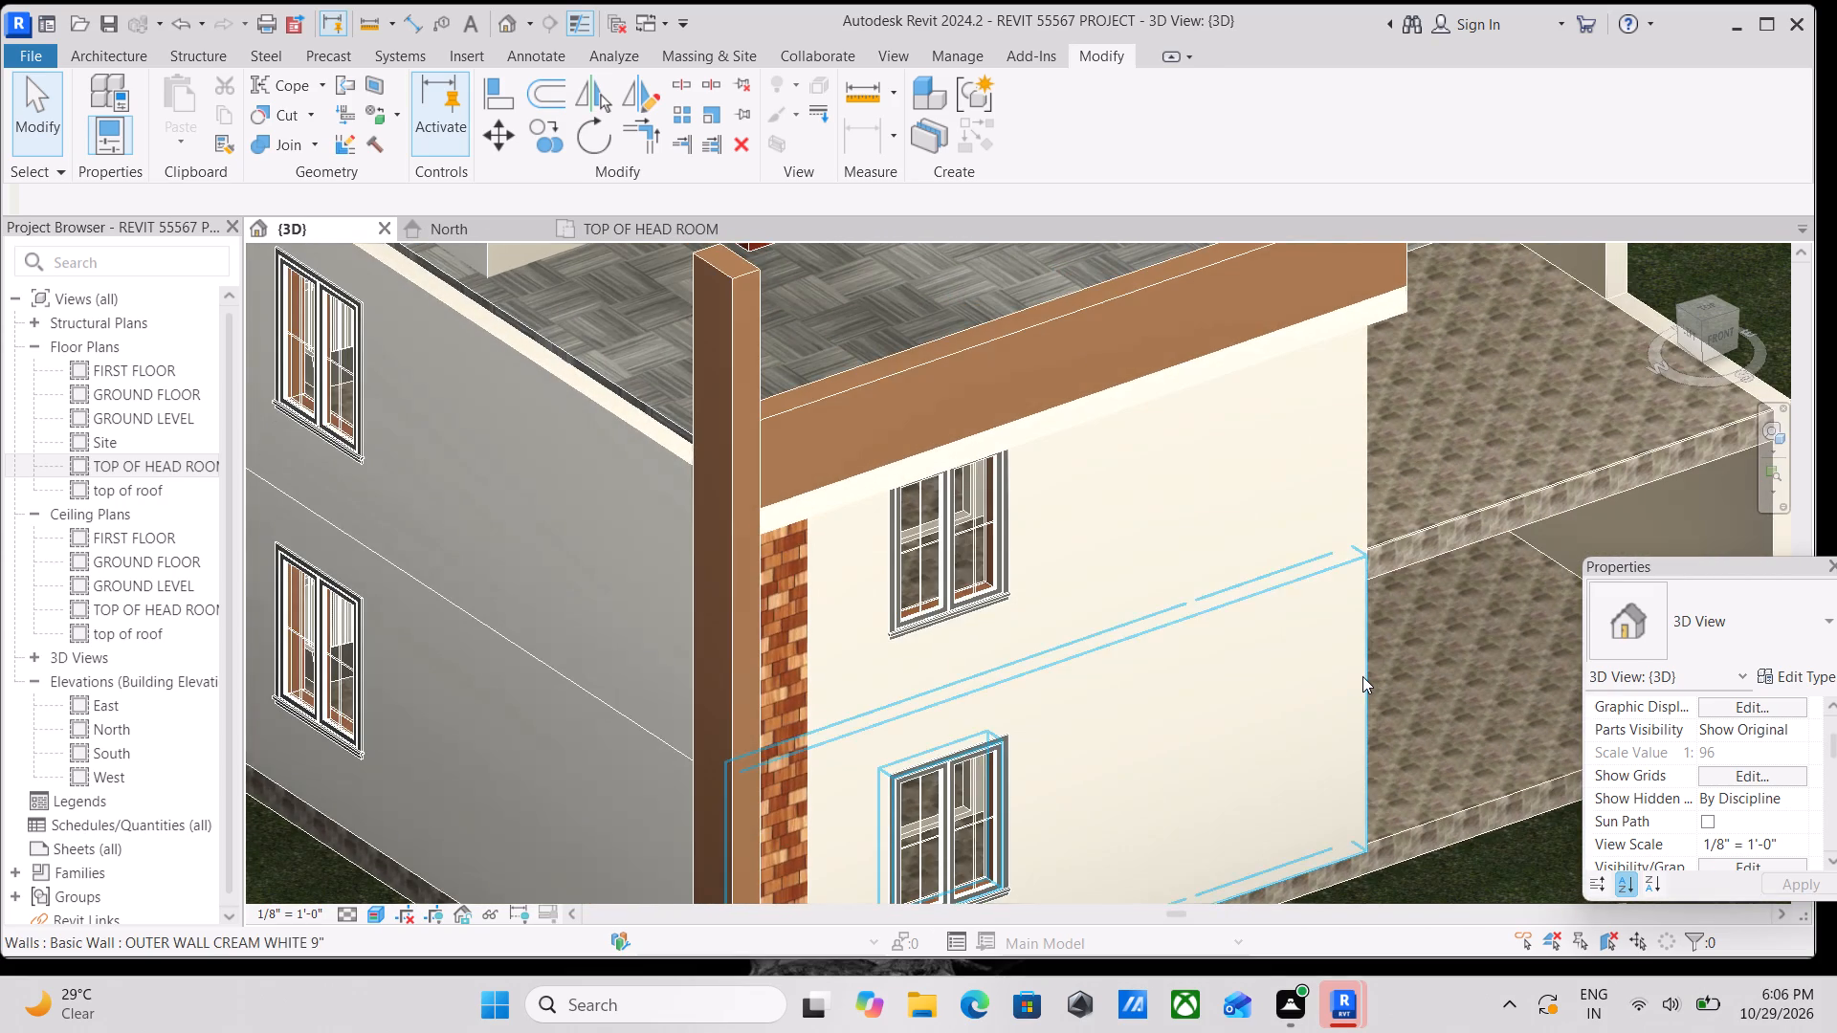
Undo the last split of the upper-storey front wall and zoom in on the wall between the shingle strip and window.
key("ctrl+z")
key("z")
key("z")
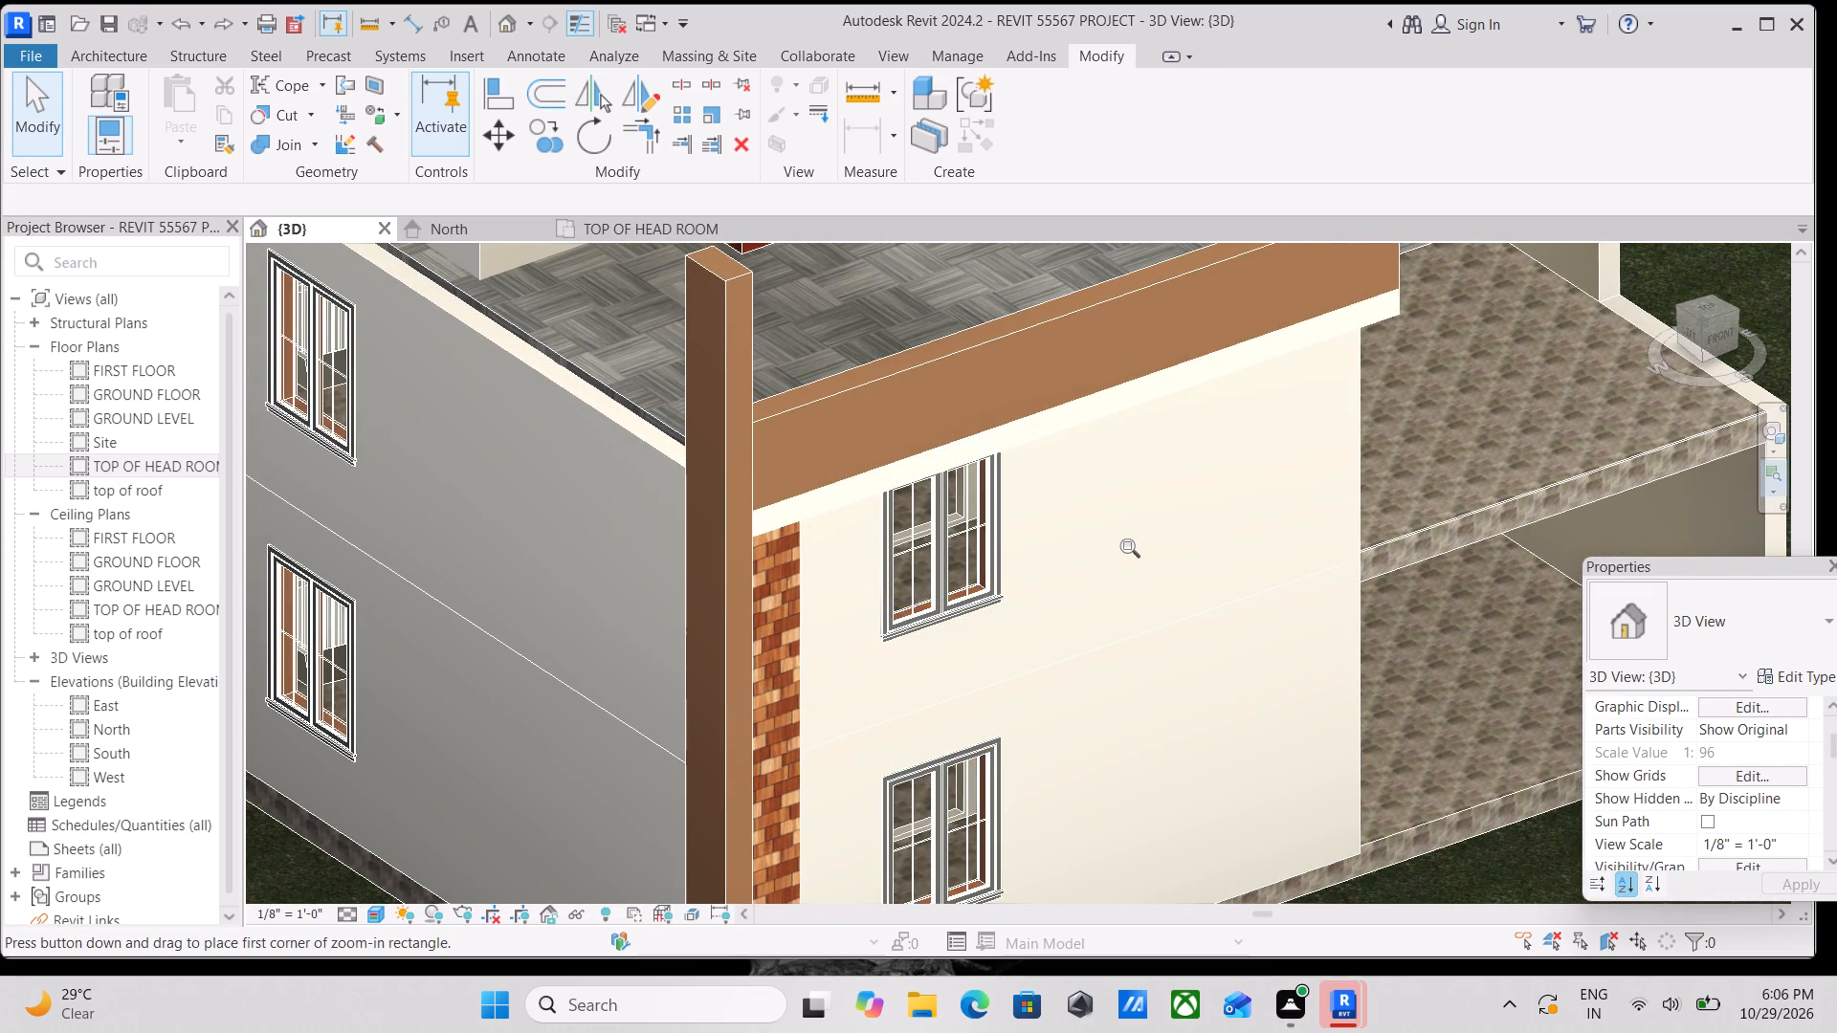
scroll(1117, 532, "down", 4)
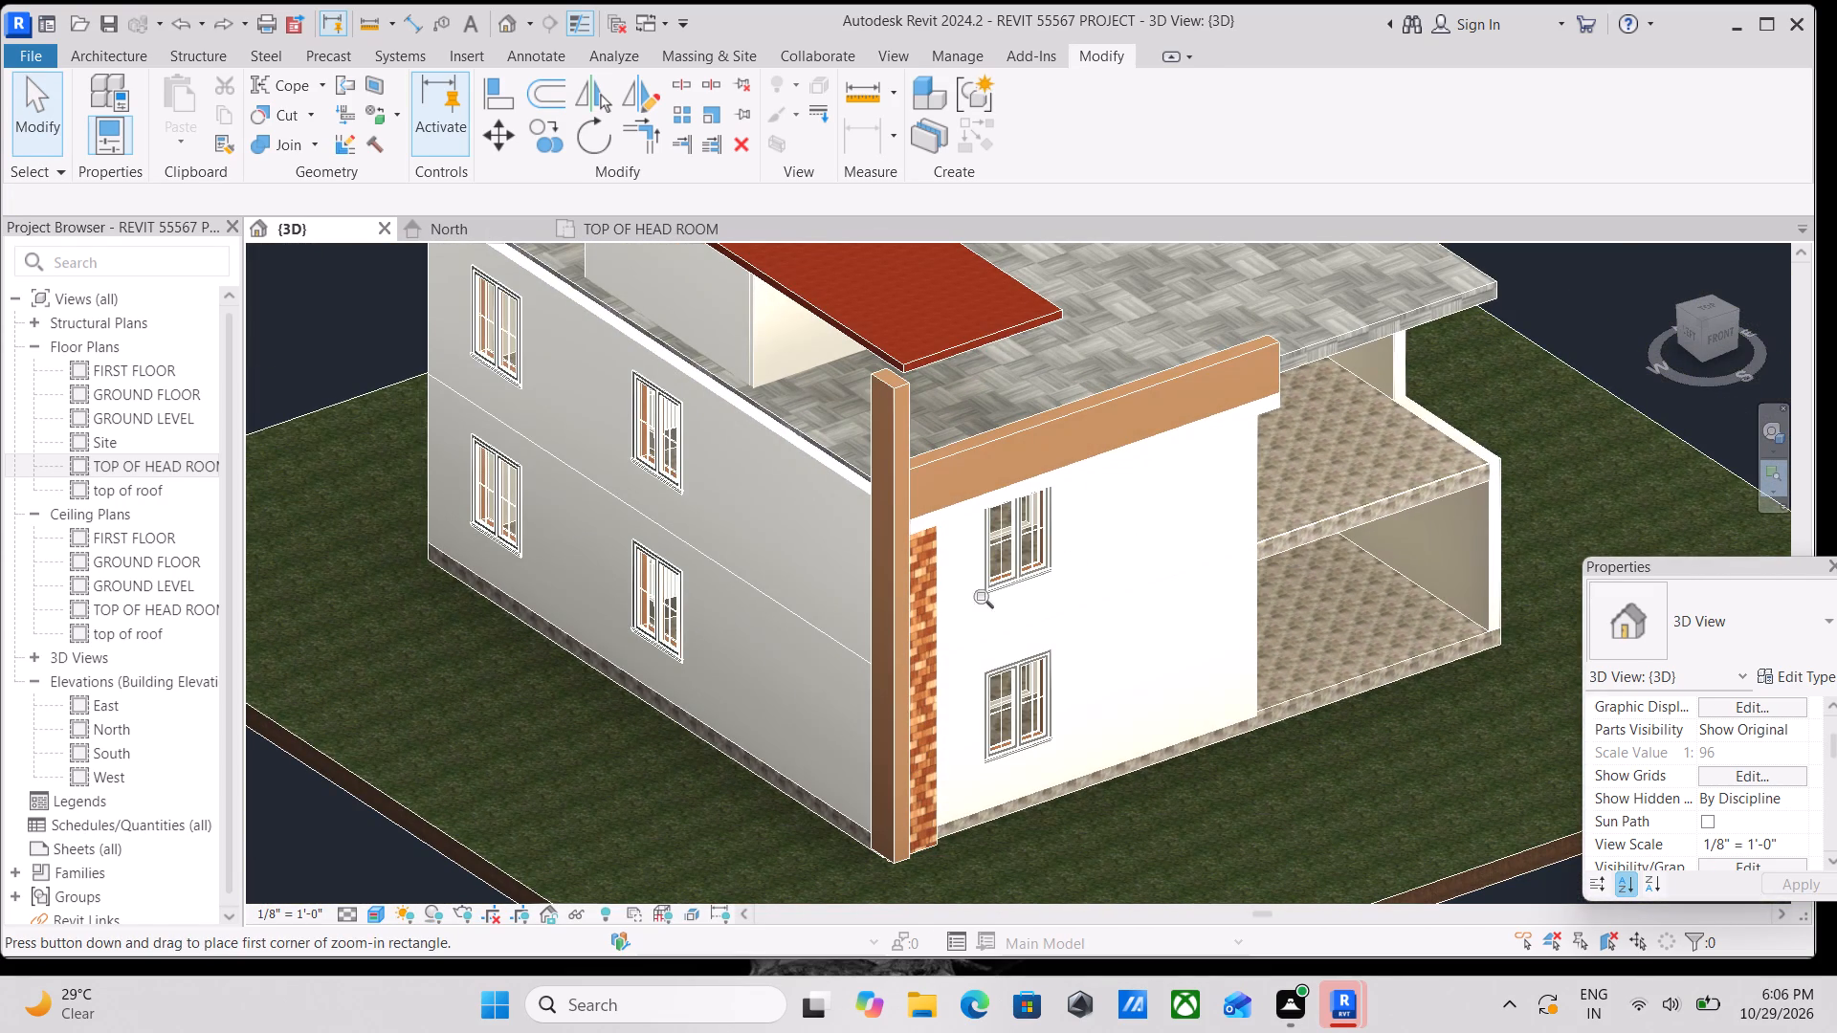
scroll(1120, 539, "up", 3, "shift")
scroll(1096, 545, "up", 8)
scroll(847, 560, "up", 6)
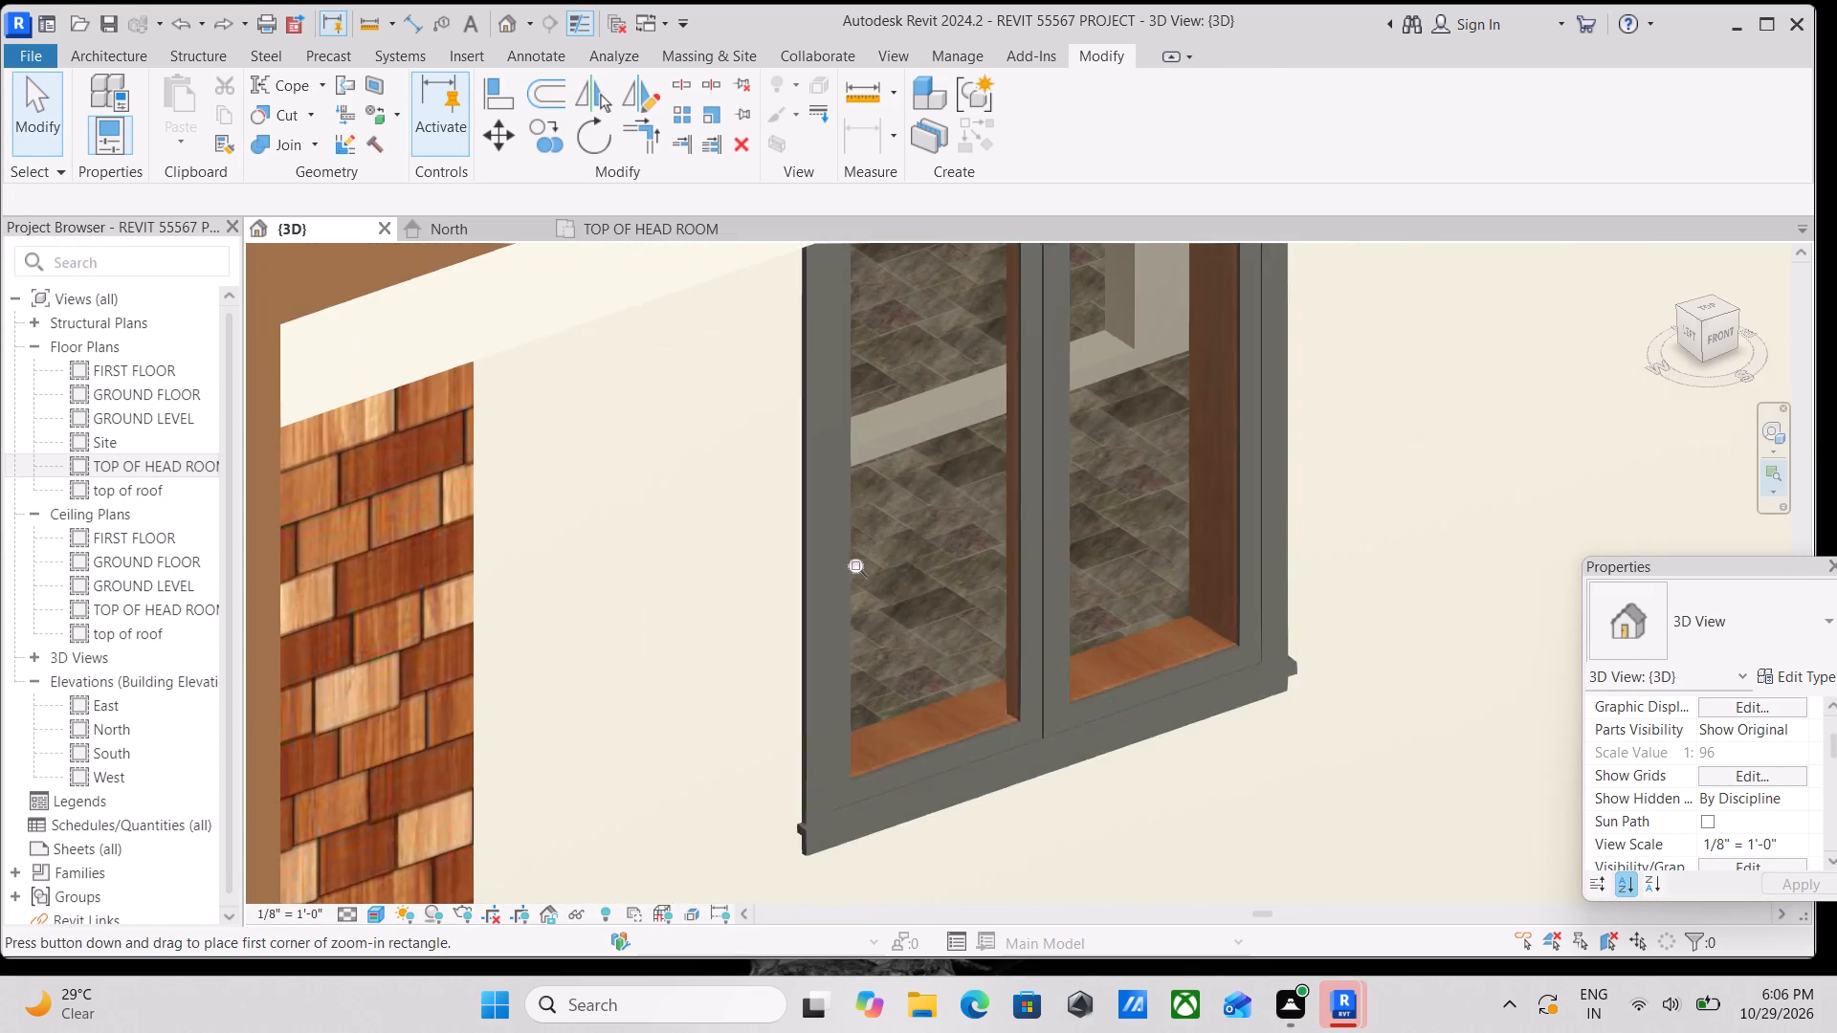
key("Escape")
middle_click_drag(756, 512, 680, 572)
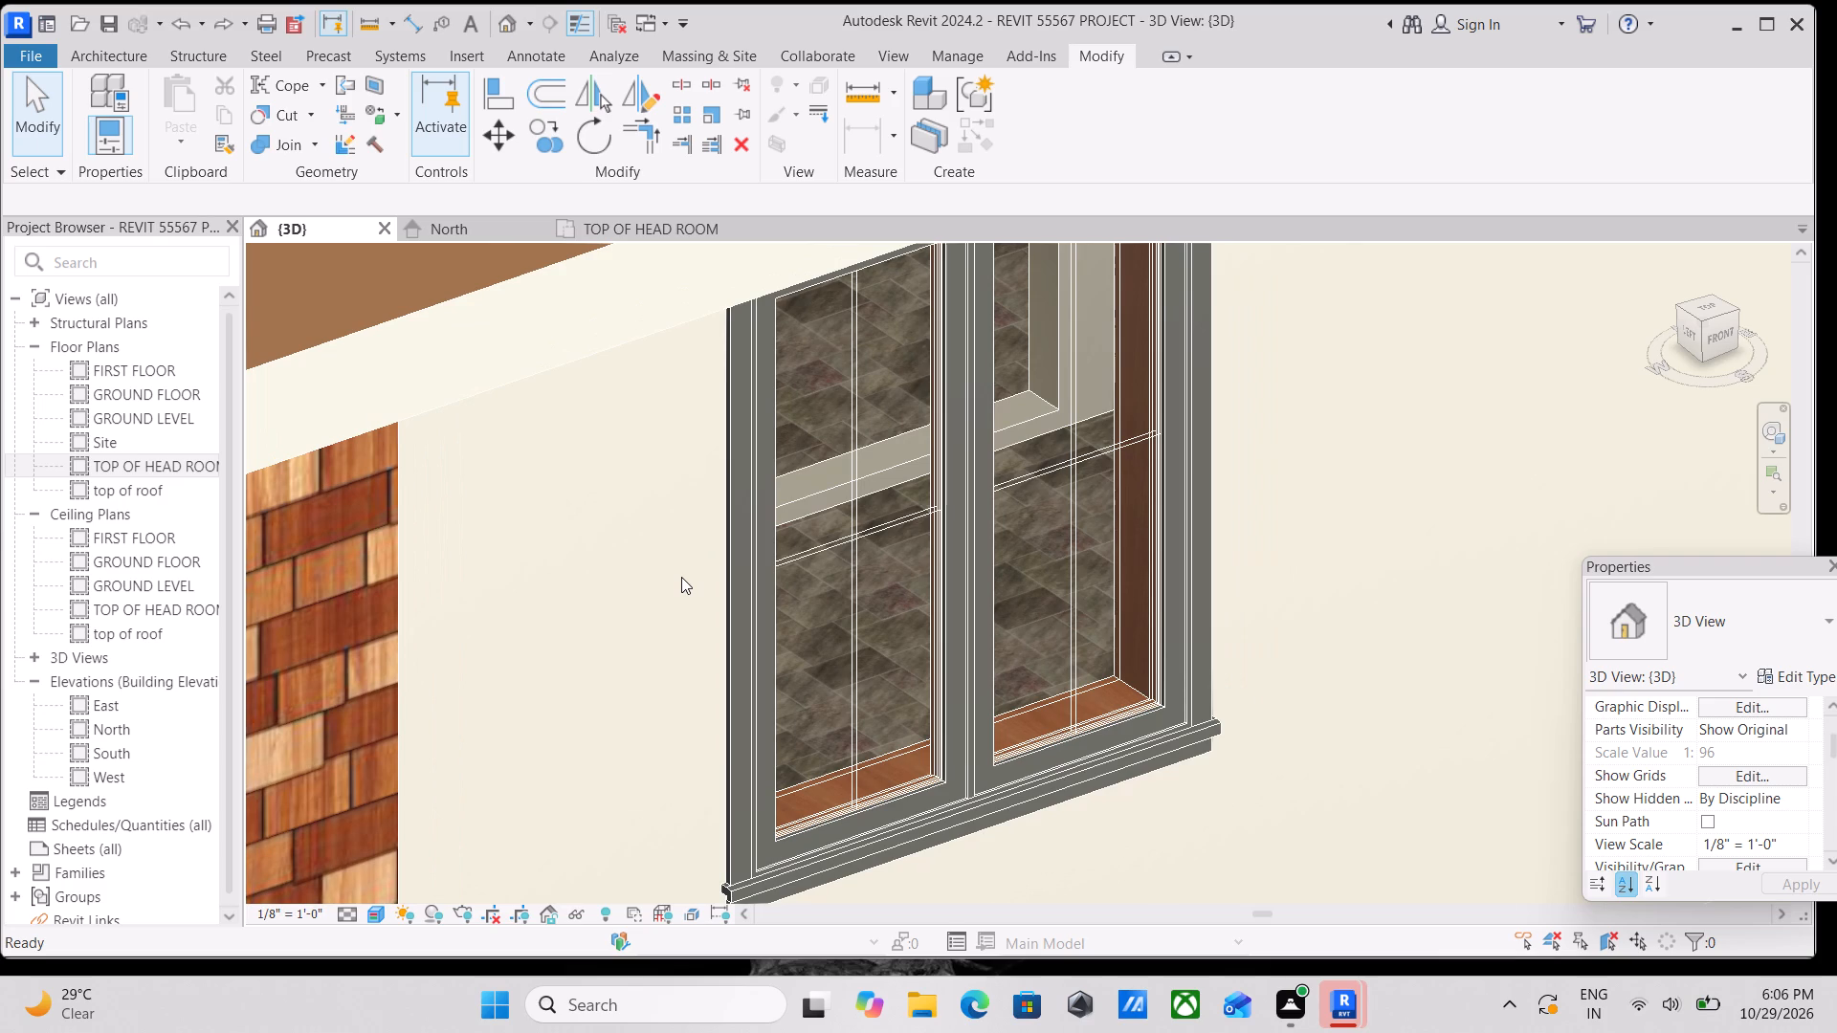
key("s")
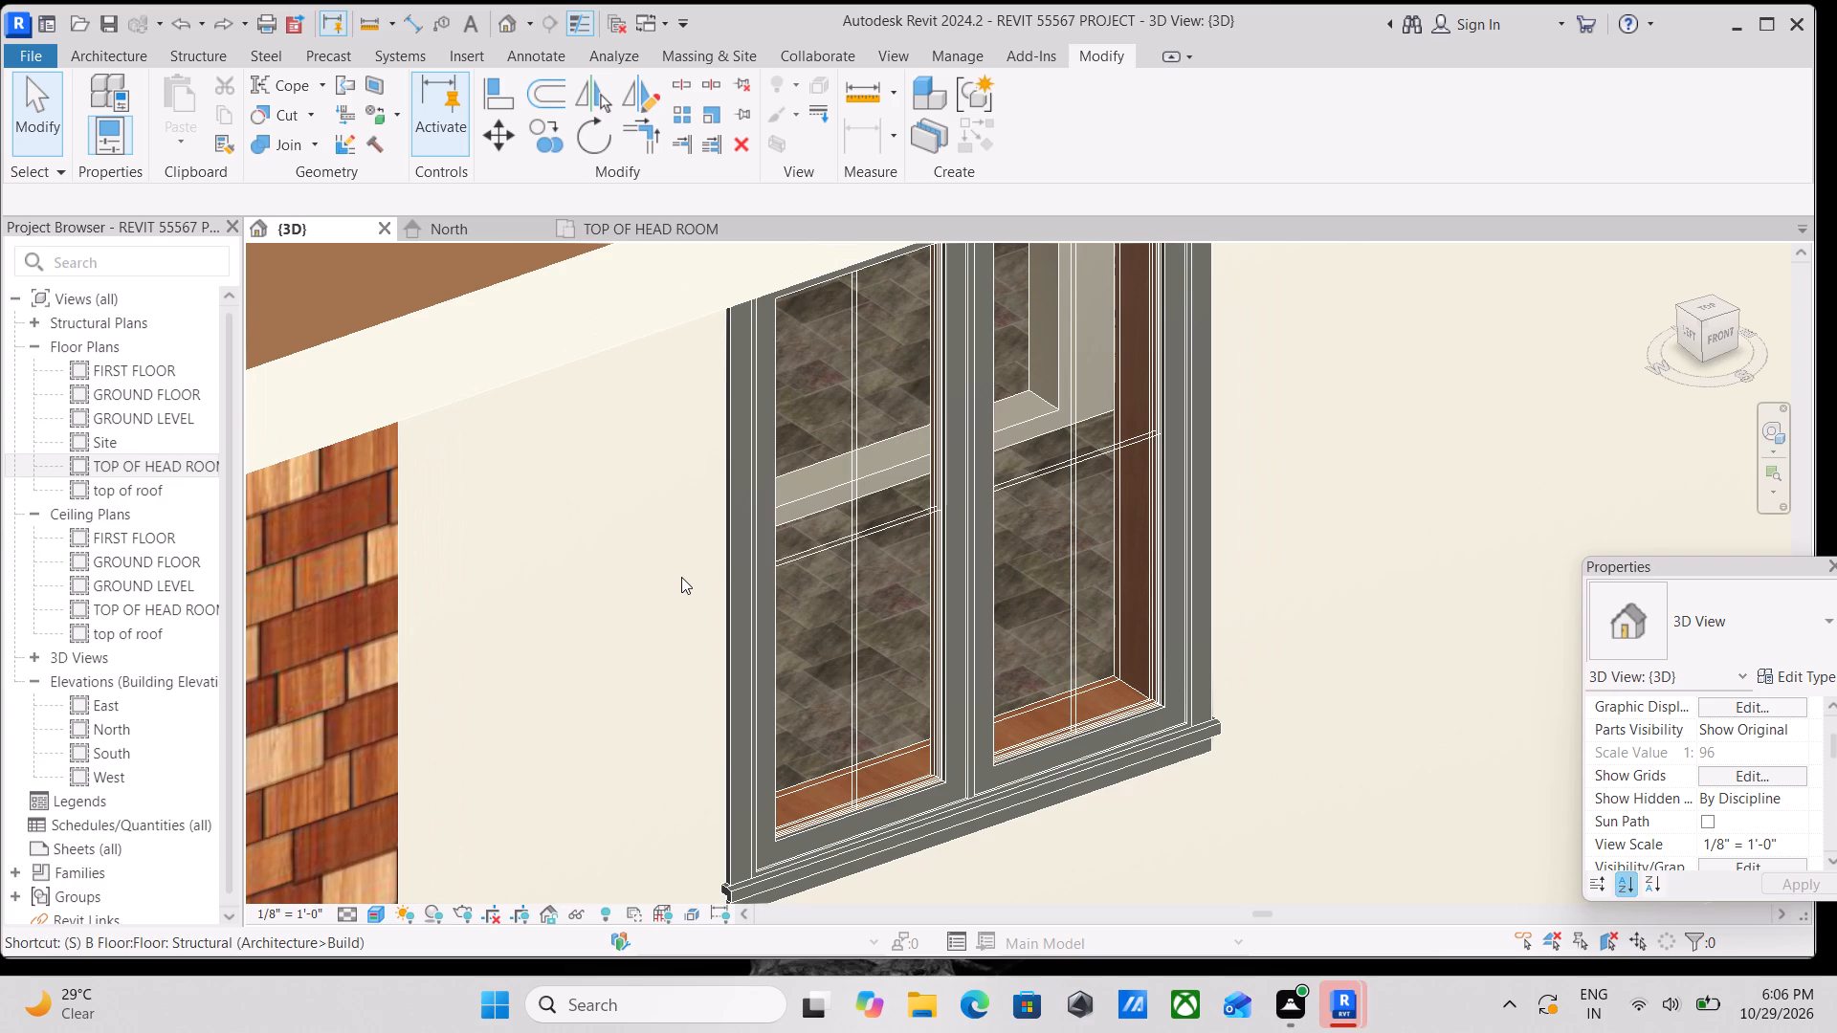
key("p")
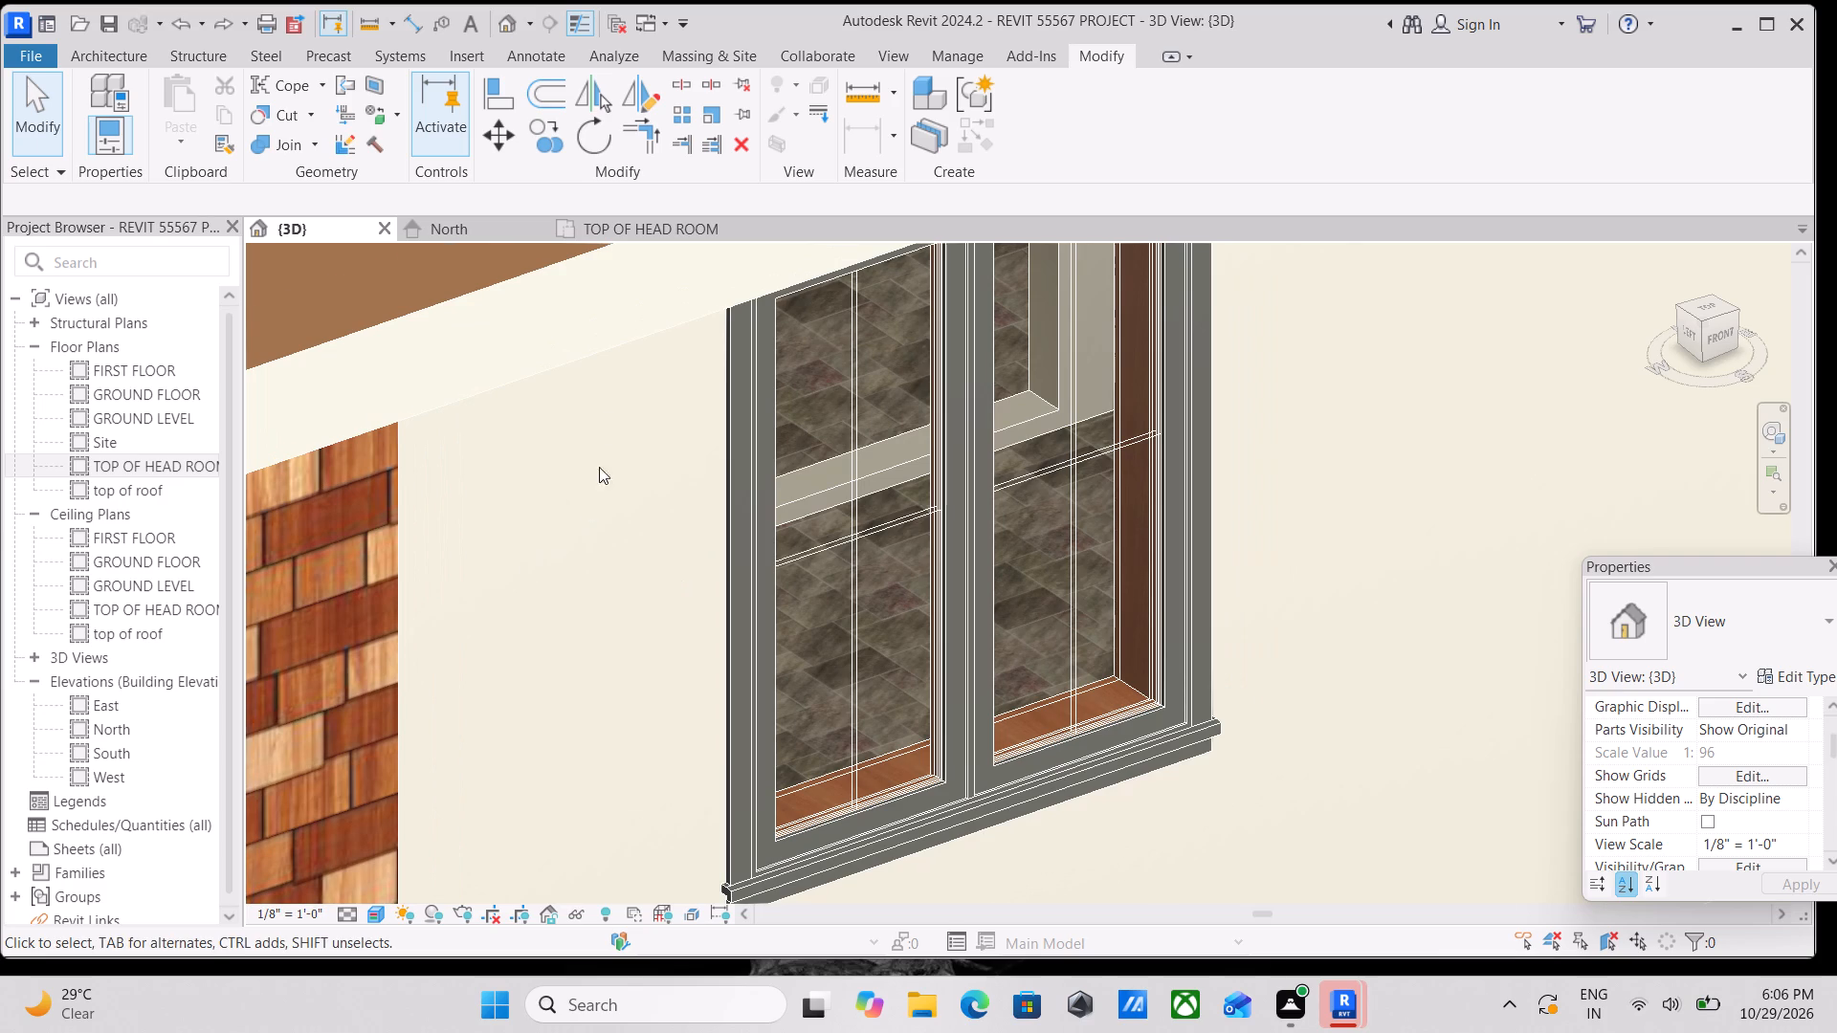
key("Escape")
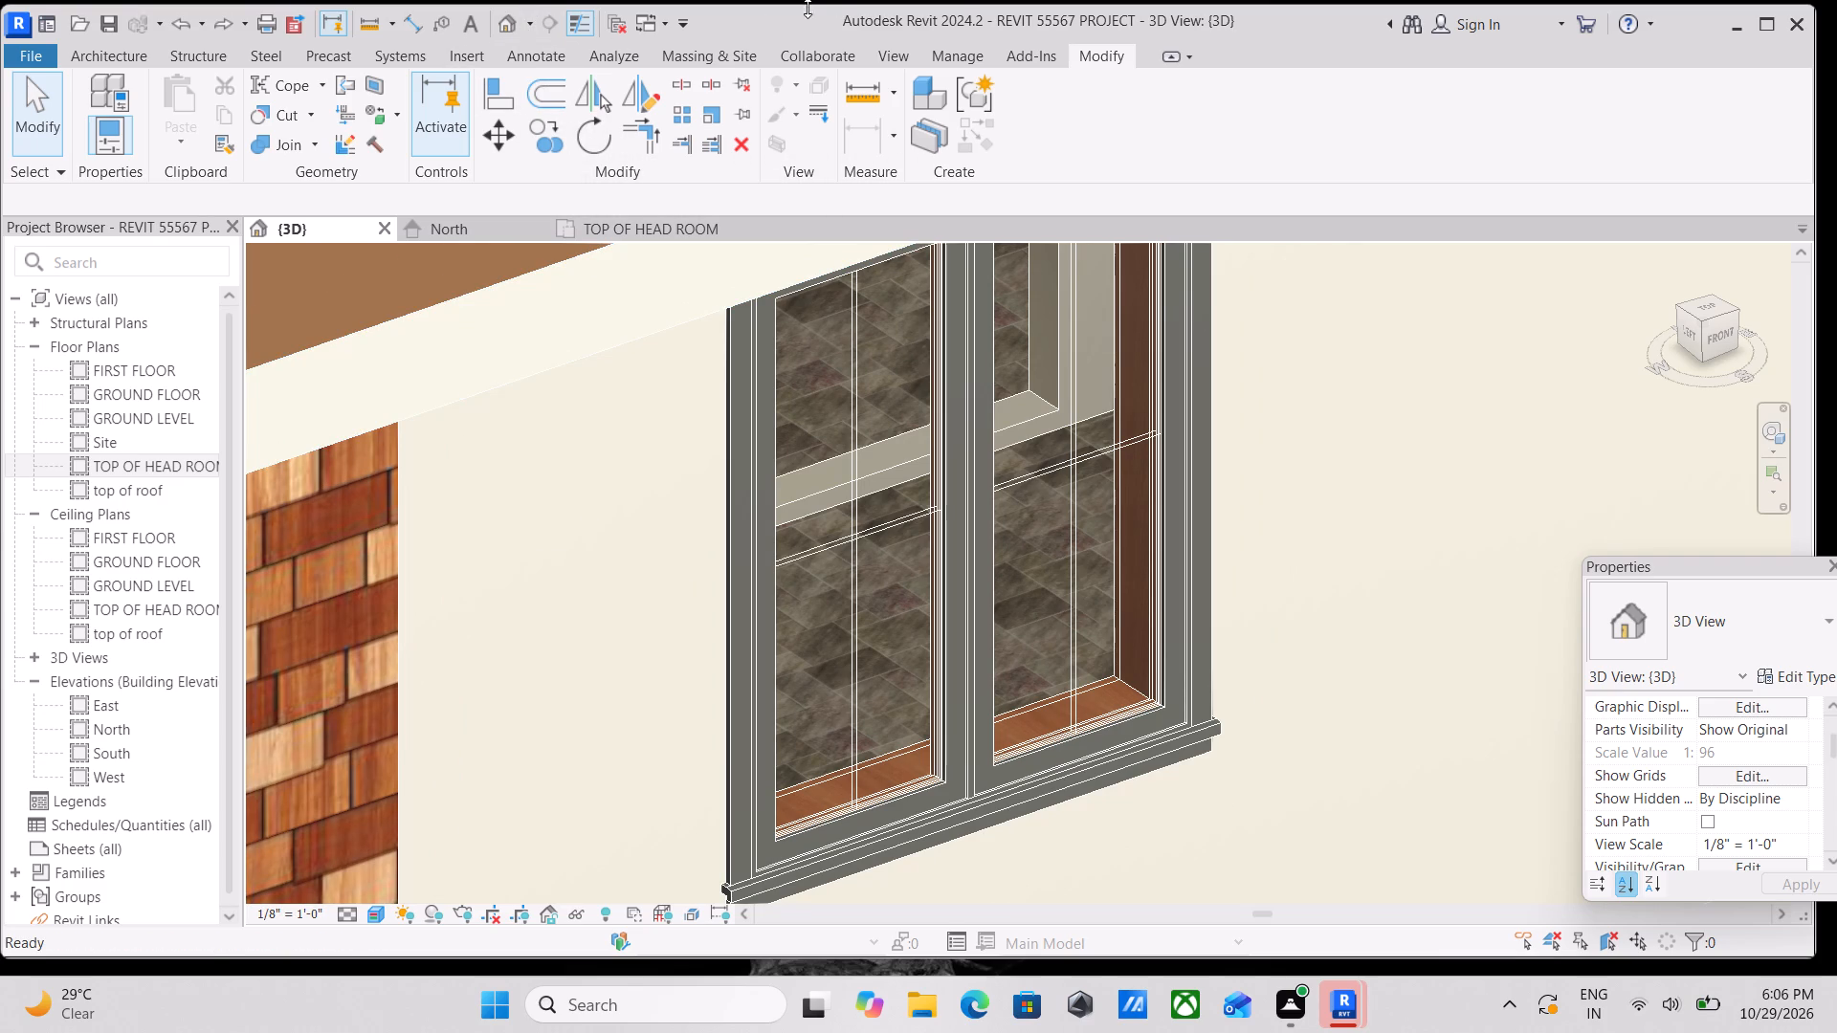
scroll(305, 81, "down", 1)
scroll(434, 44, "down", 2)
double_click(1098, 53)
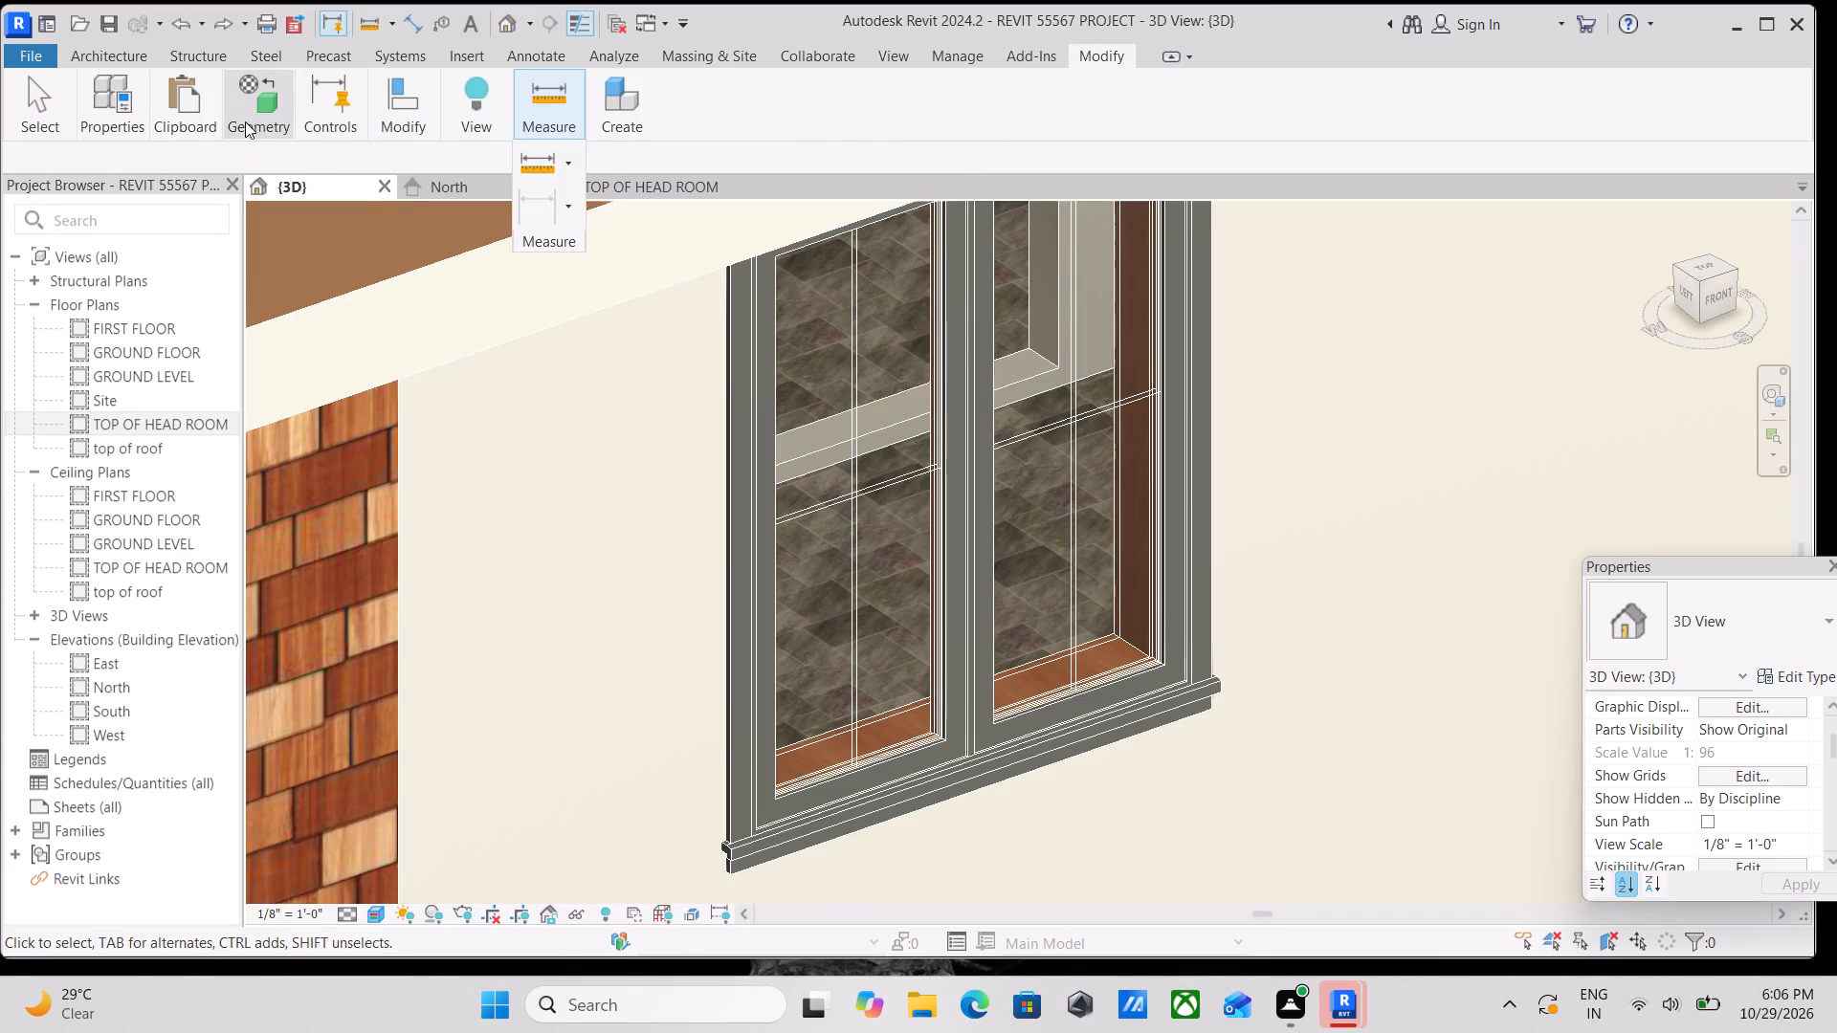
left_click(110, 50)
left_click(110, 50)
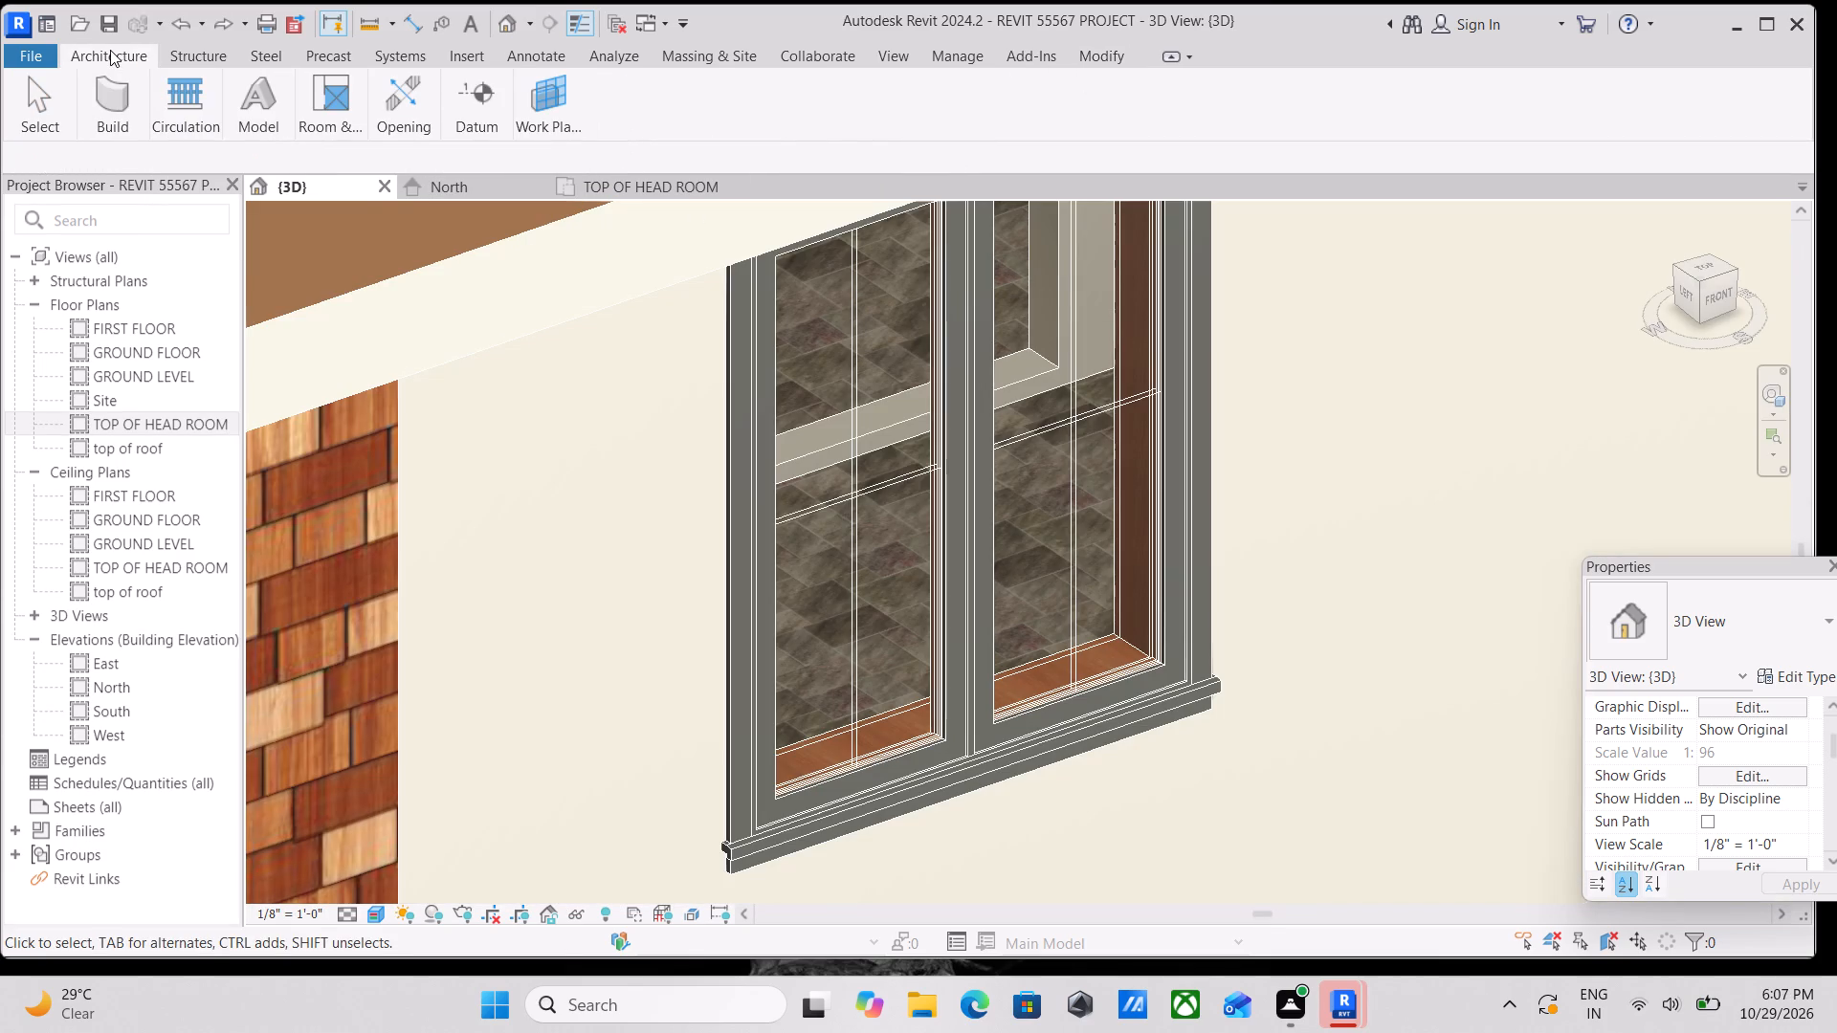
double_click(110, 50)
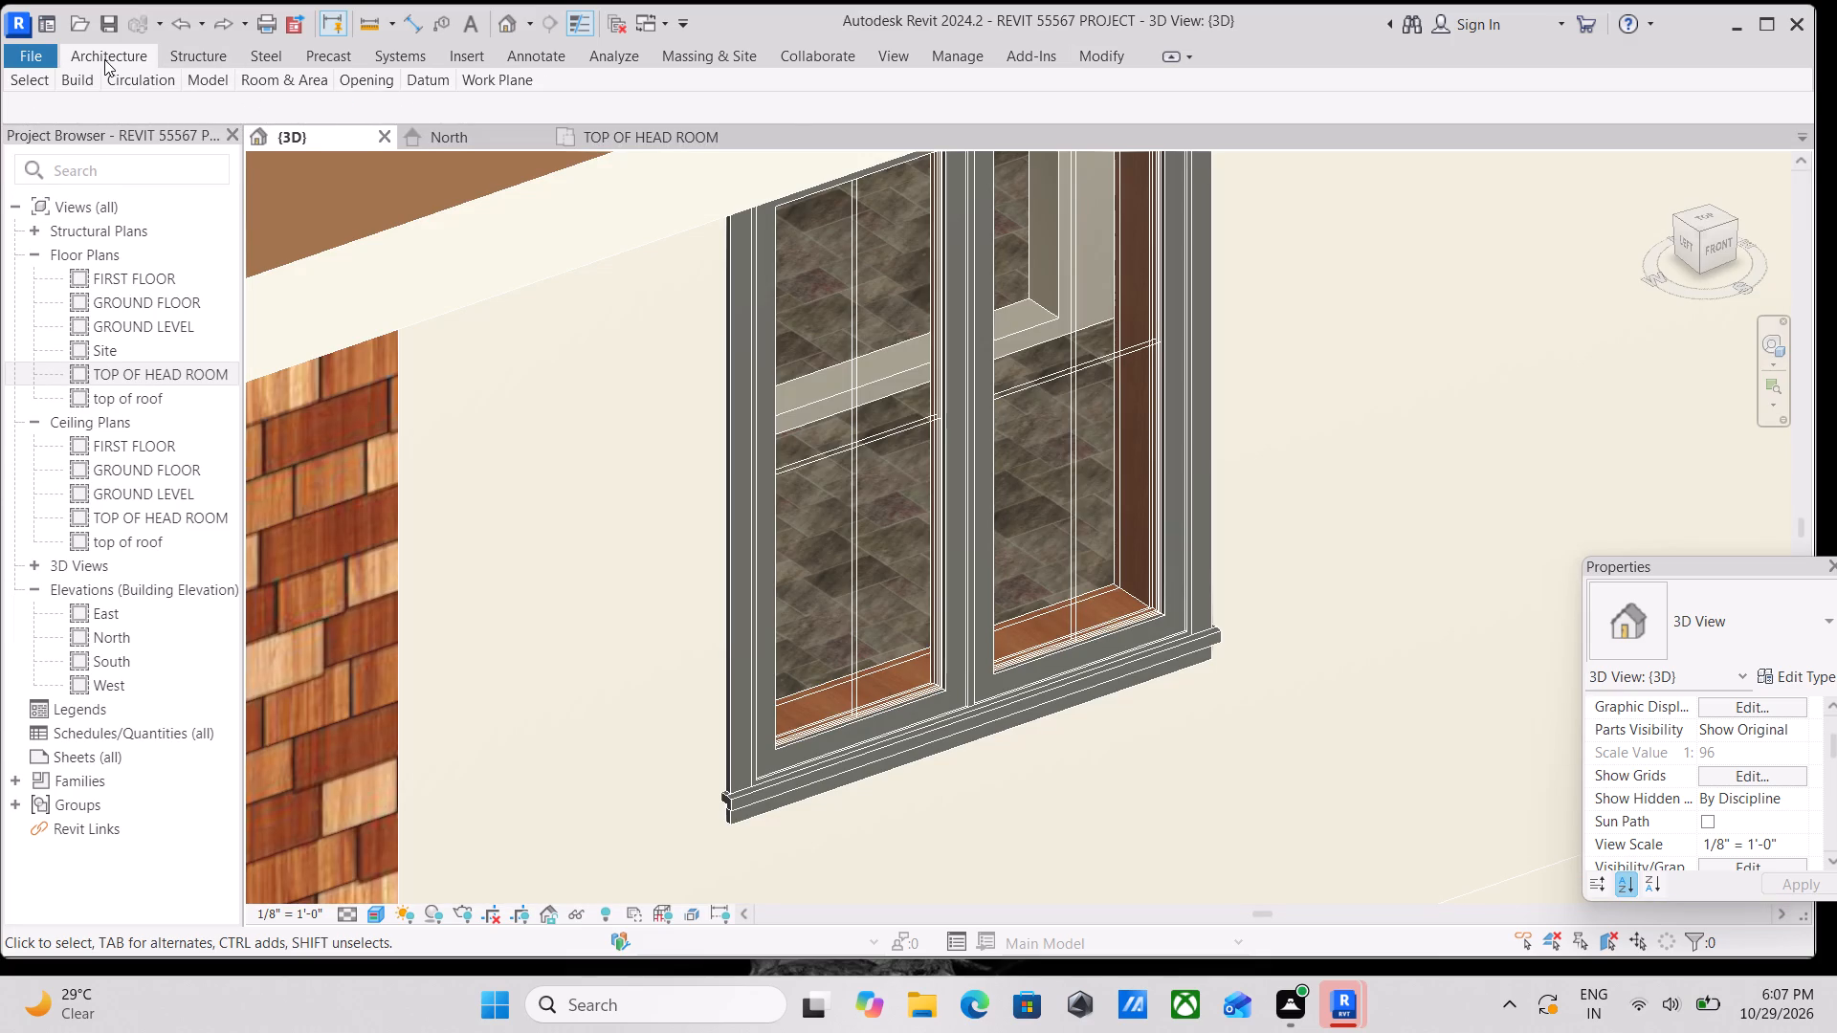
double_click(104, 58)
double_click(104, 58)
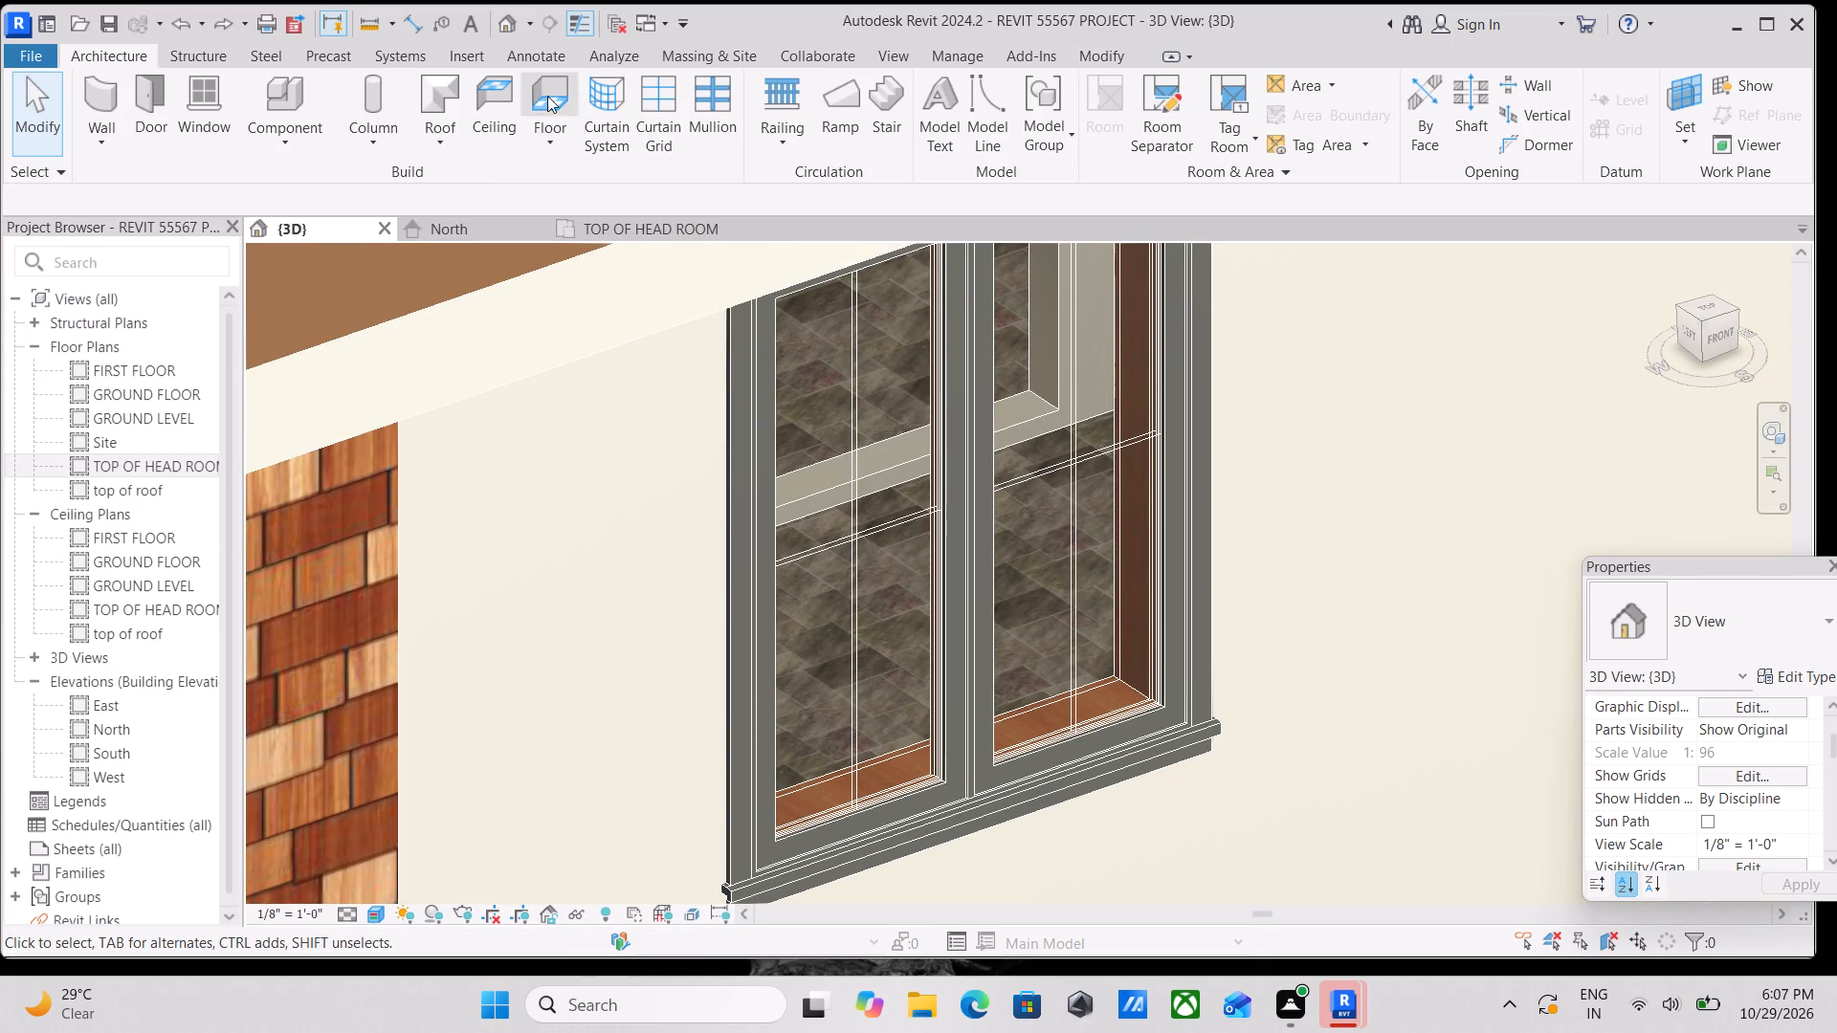
Start Split Element for the upper-storey front wall beside the window, with Delete Inner Segment off.
left_click(1086, 52)
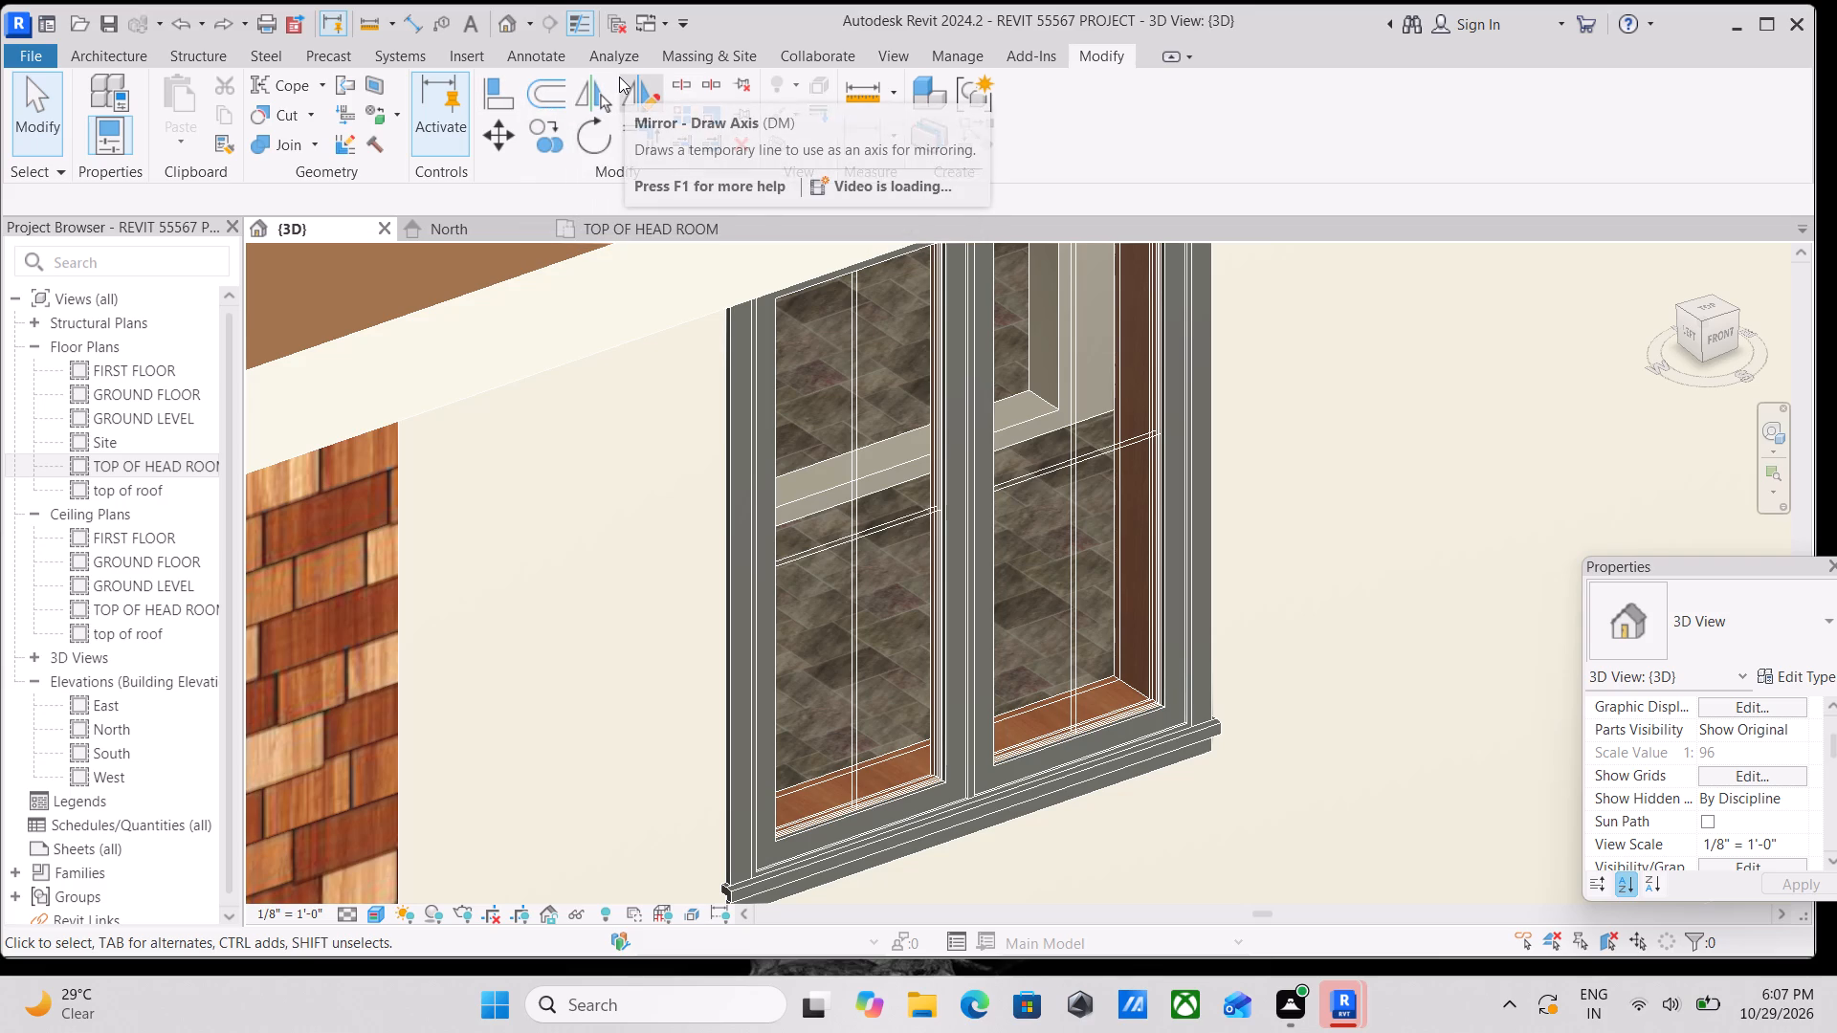
left_click(678, 83)
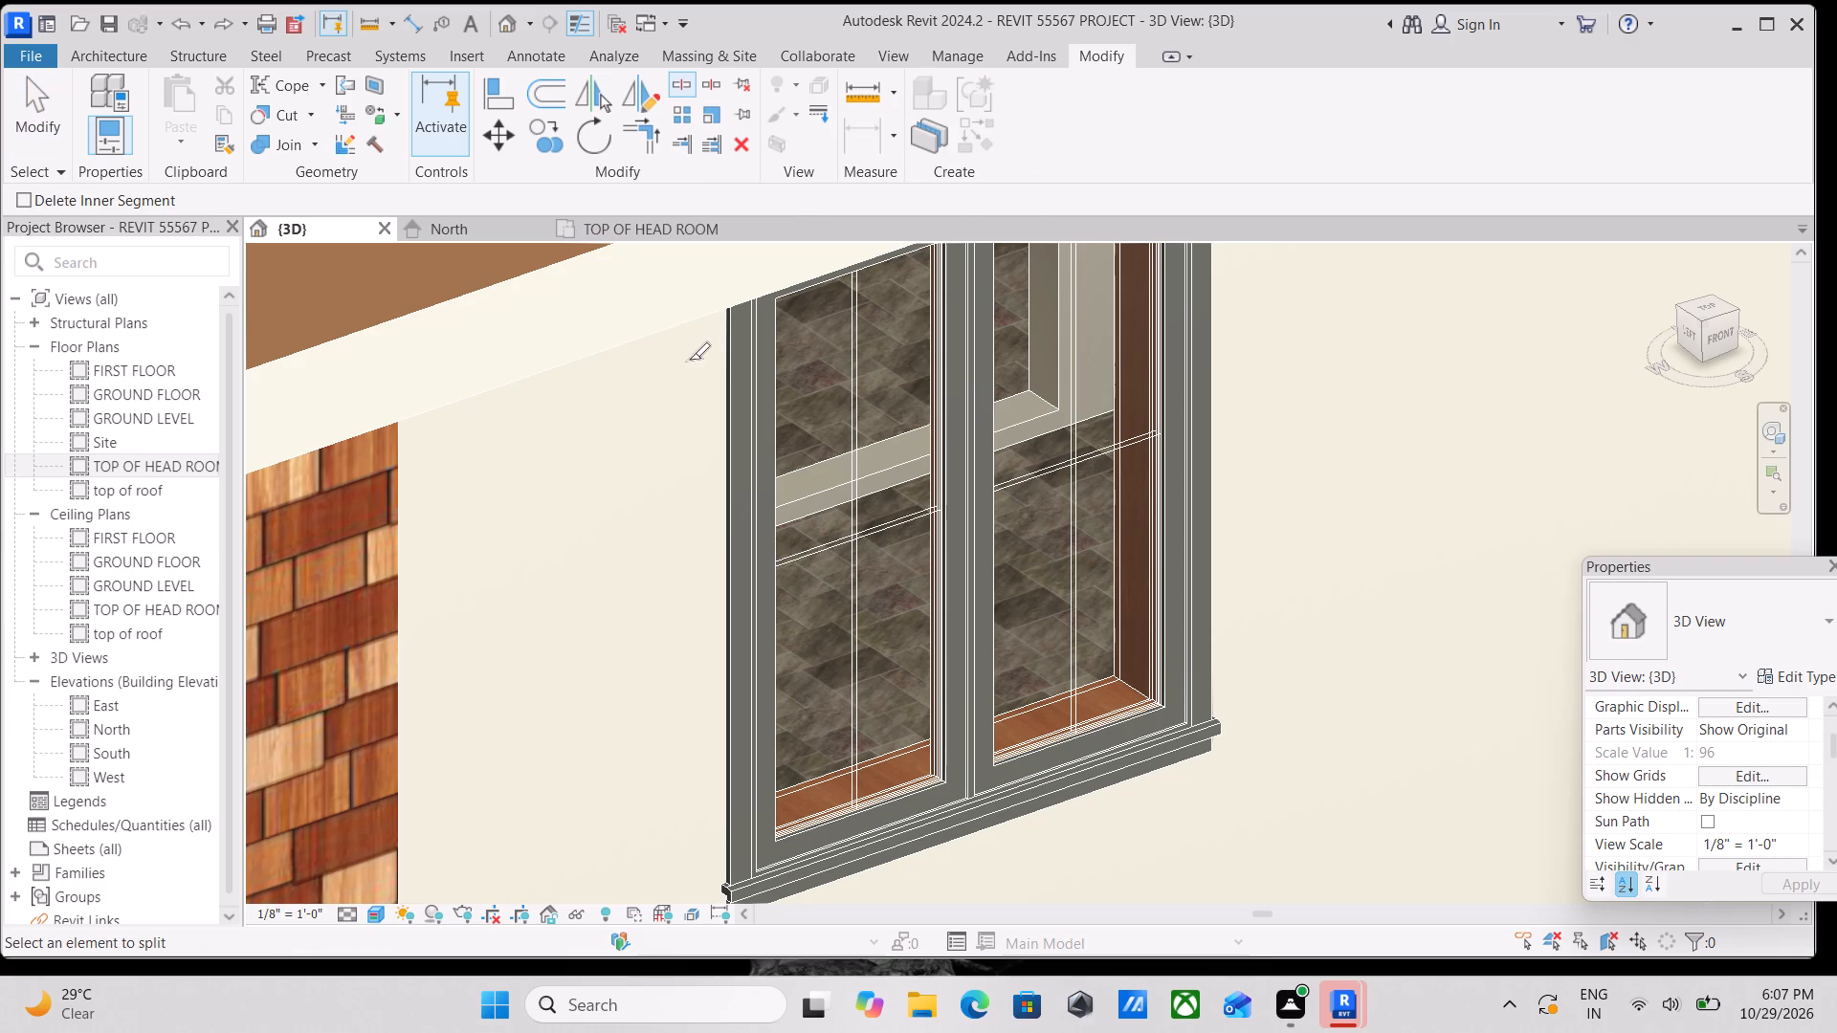
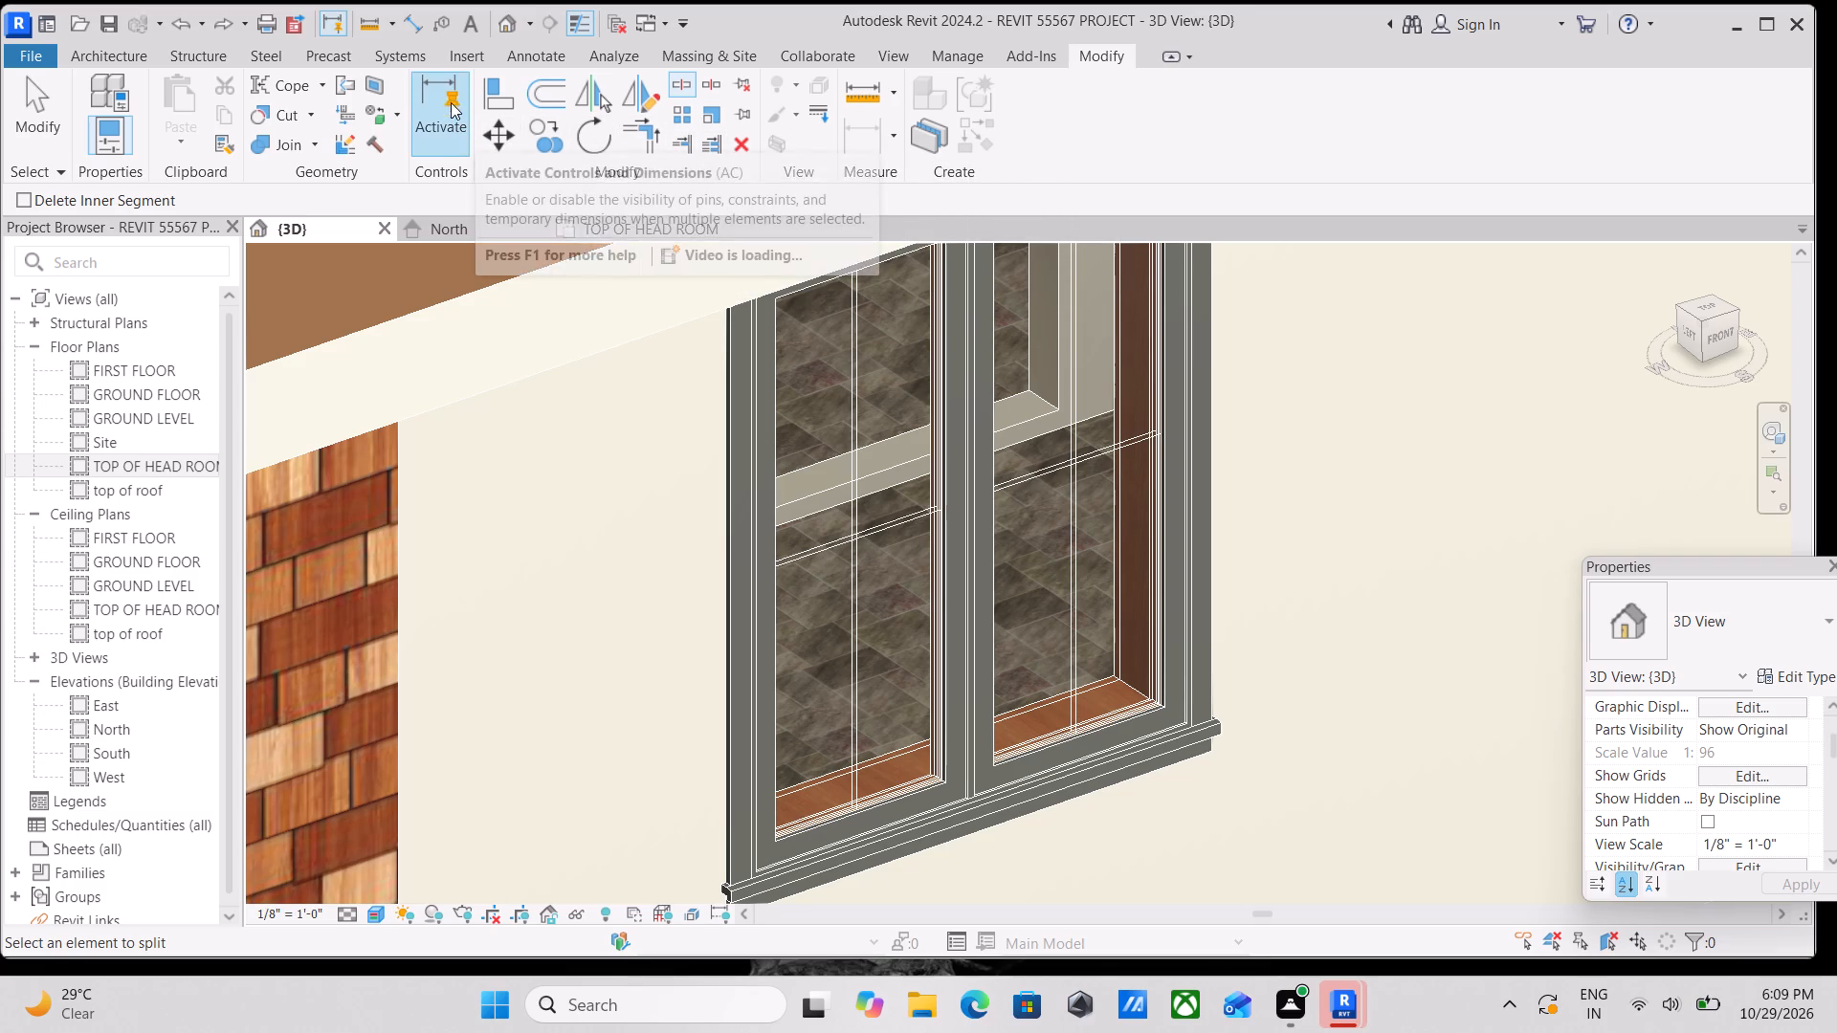
Start a Split Face boundary sketch on the upper-storey front wall face that contains the window.
left_click(364, 84)
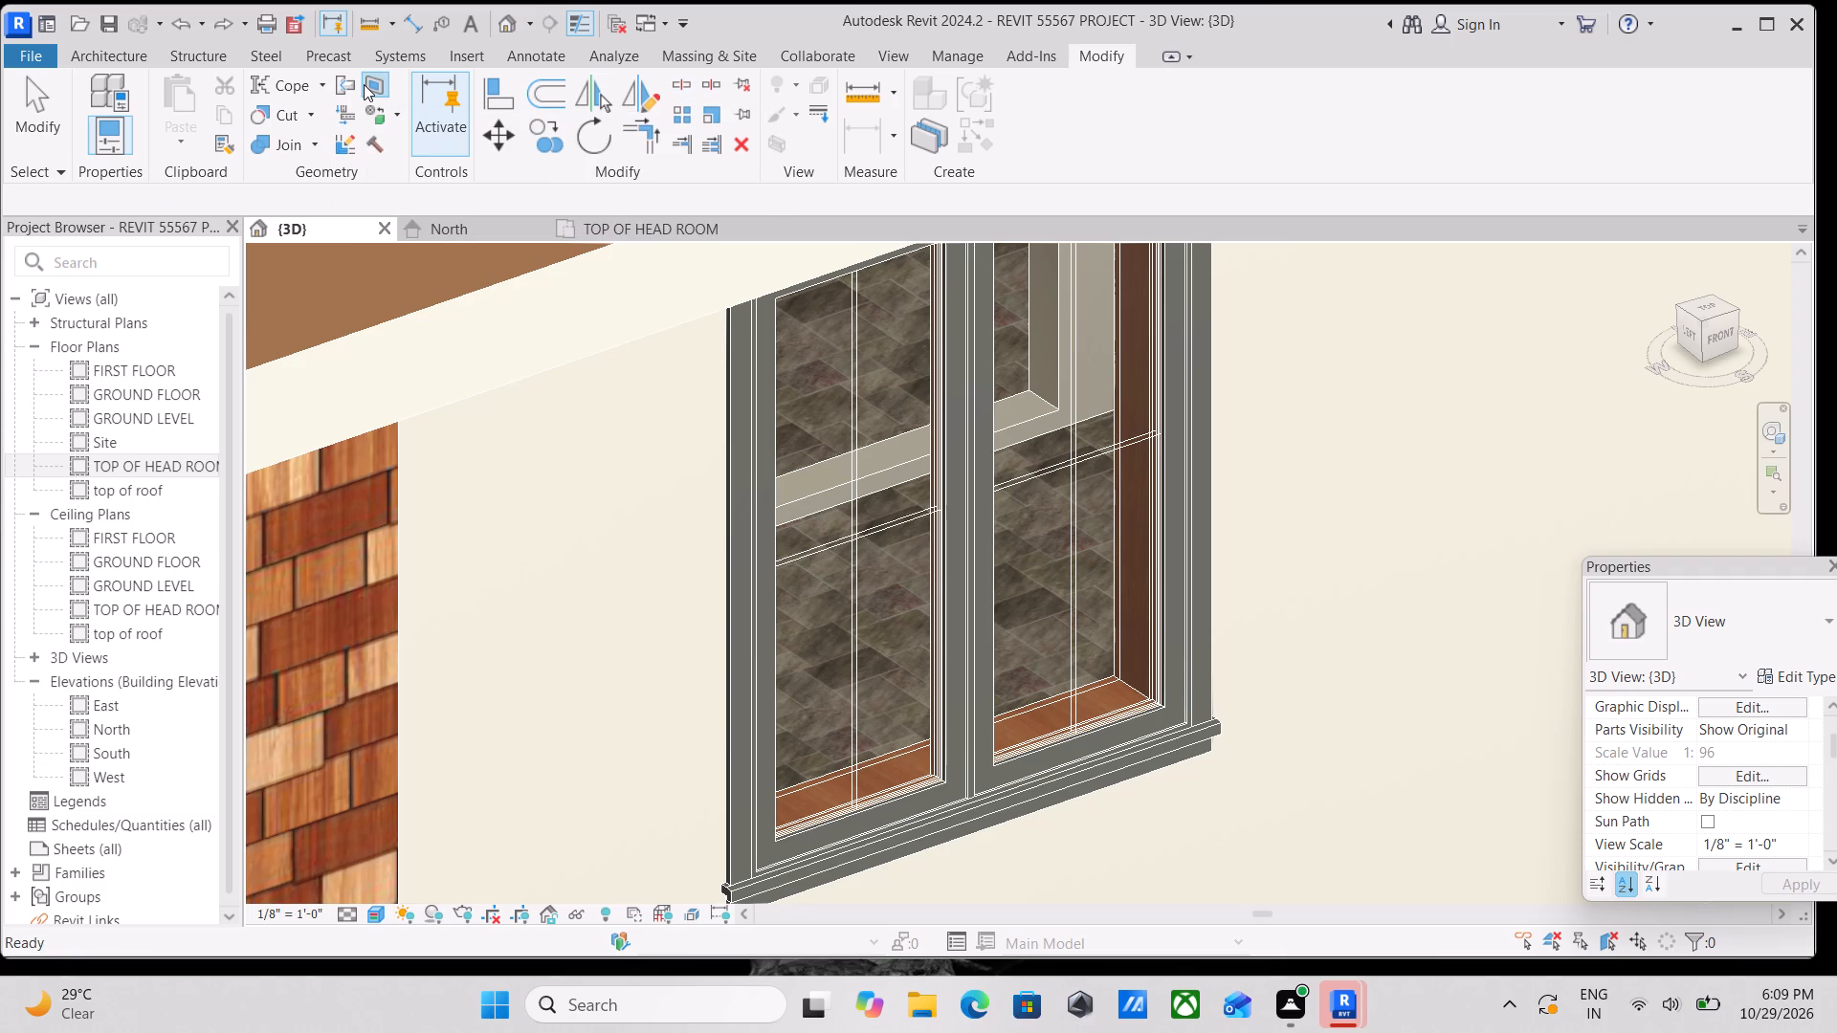
scroll(610, 429, "down", 4)
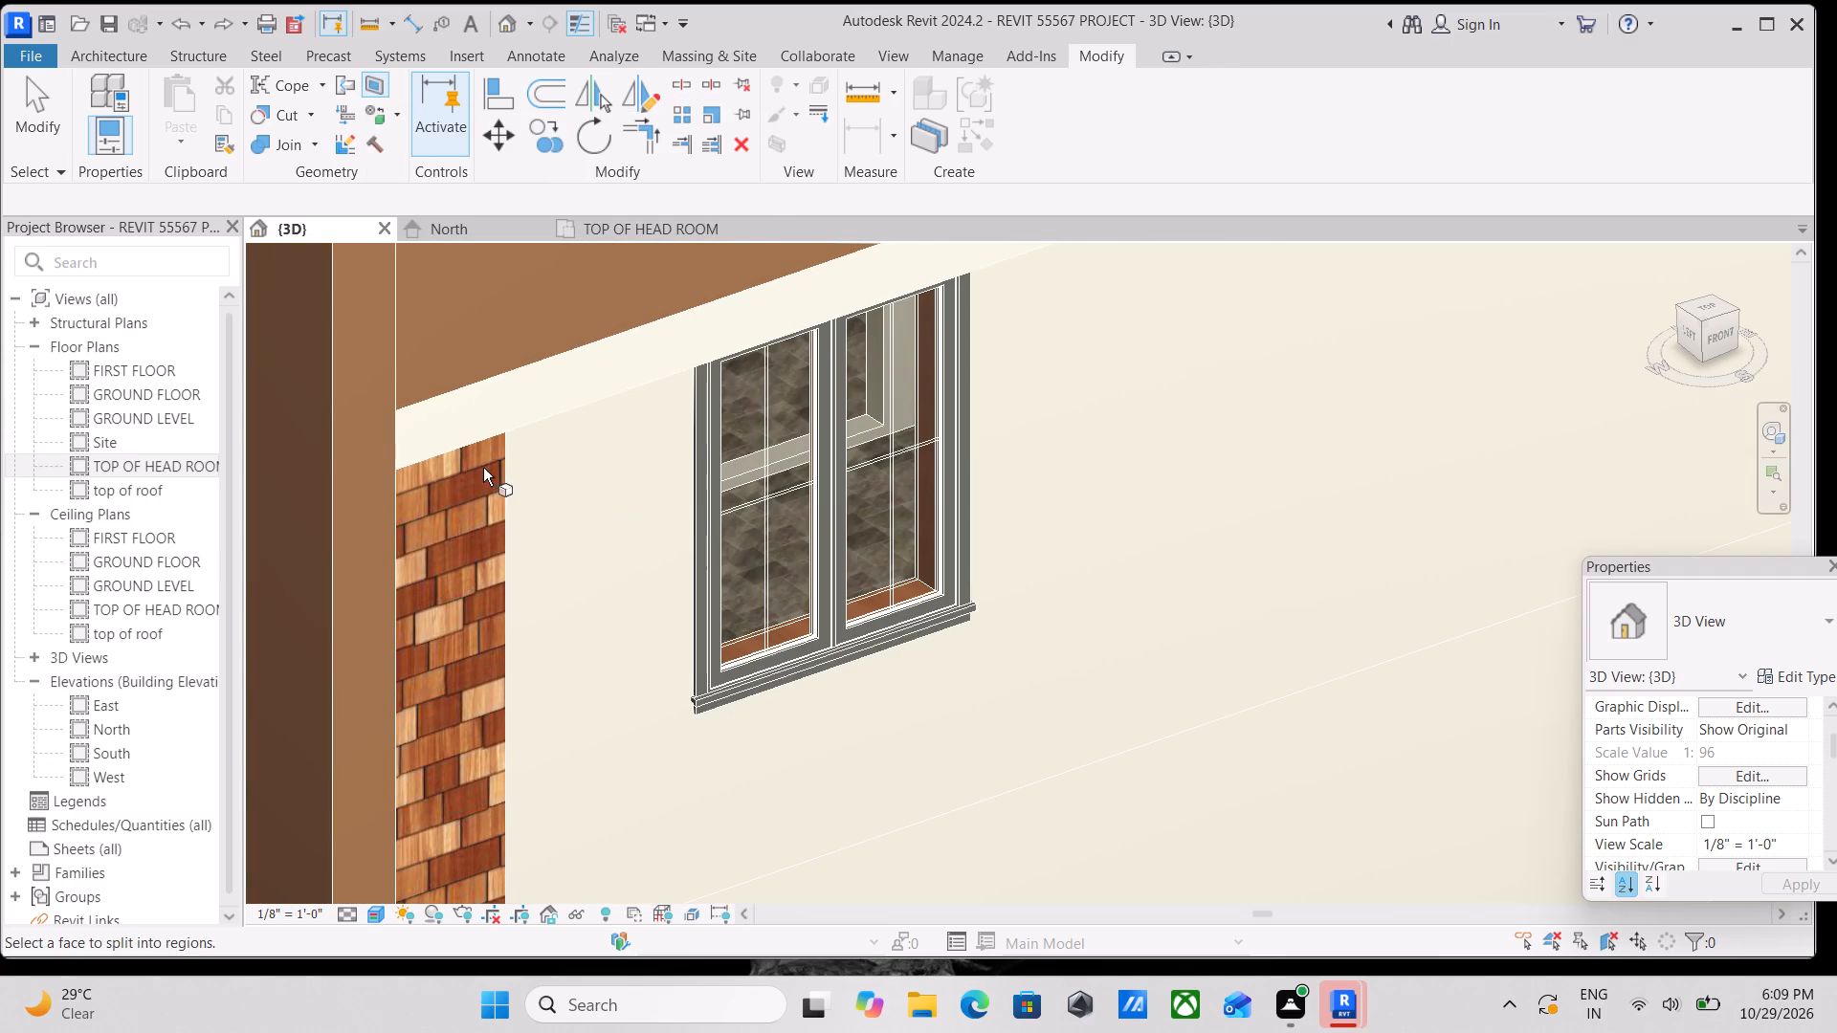
scroll(521, 444, "down", 4)
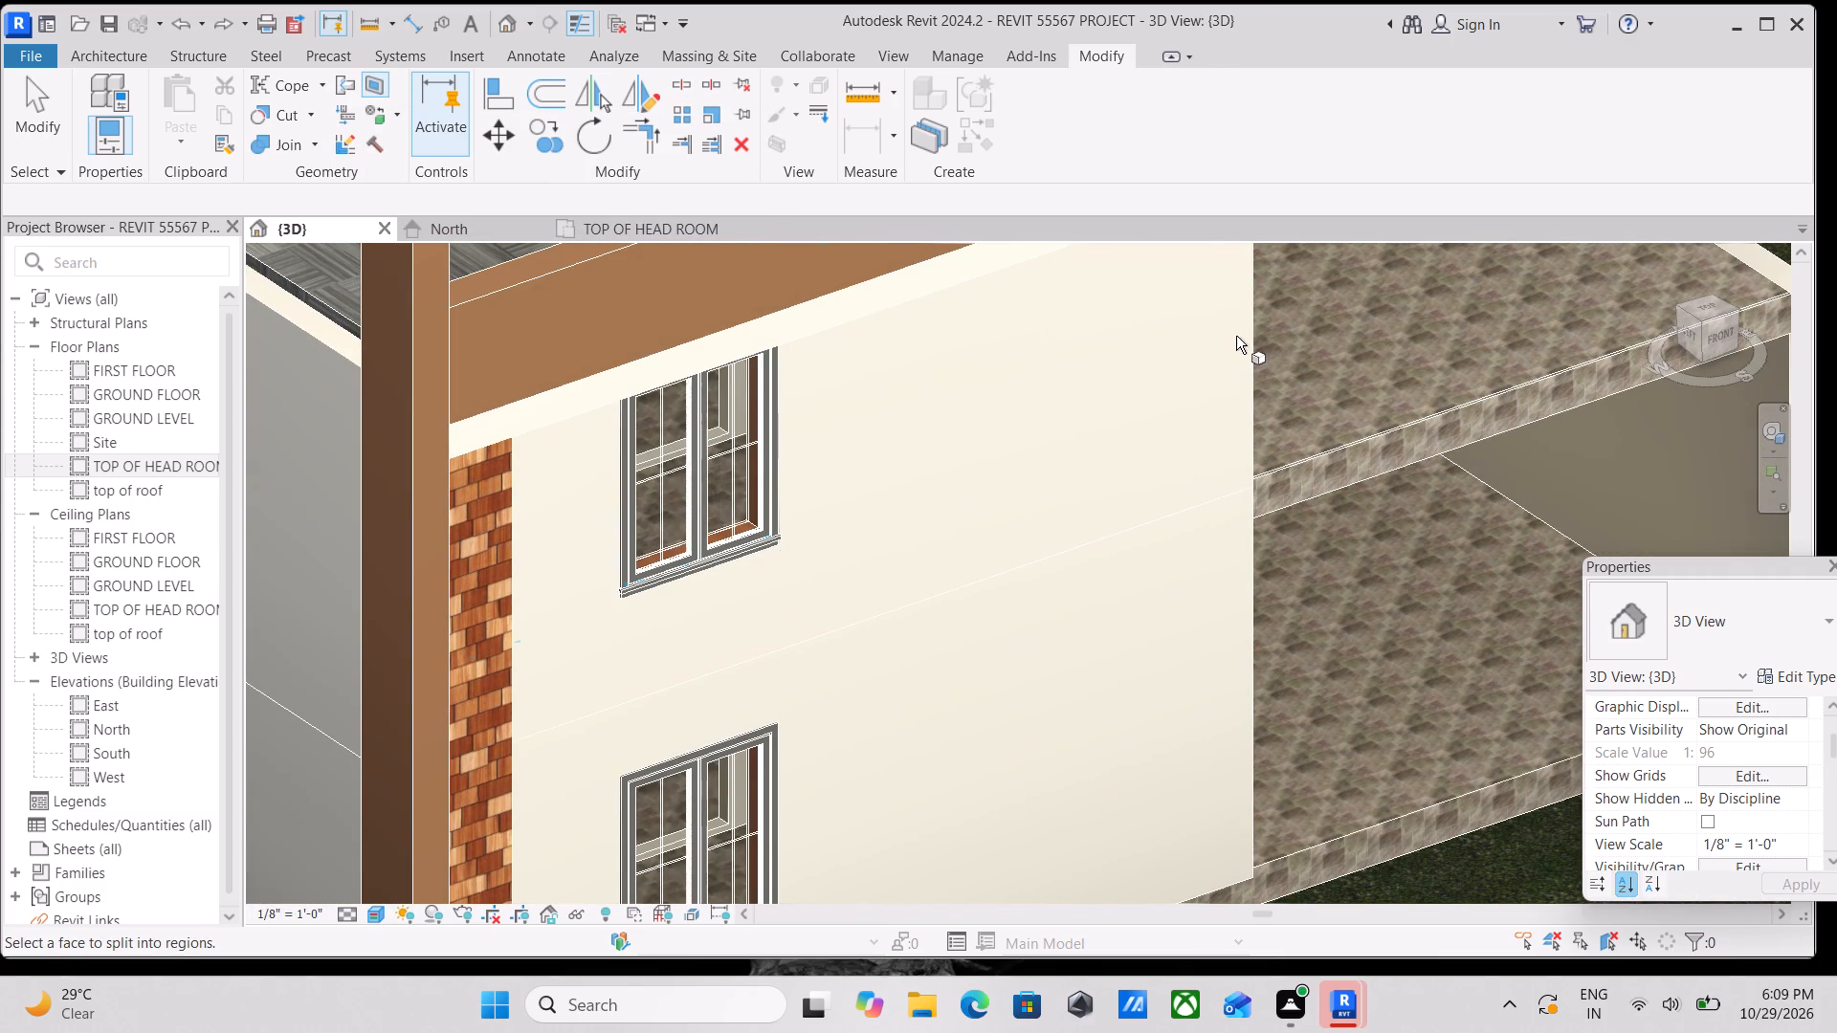
left_click(1250, 341)
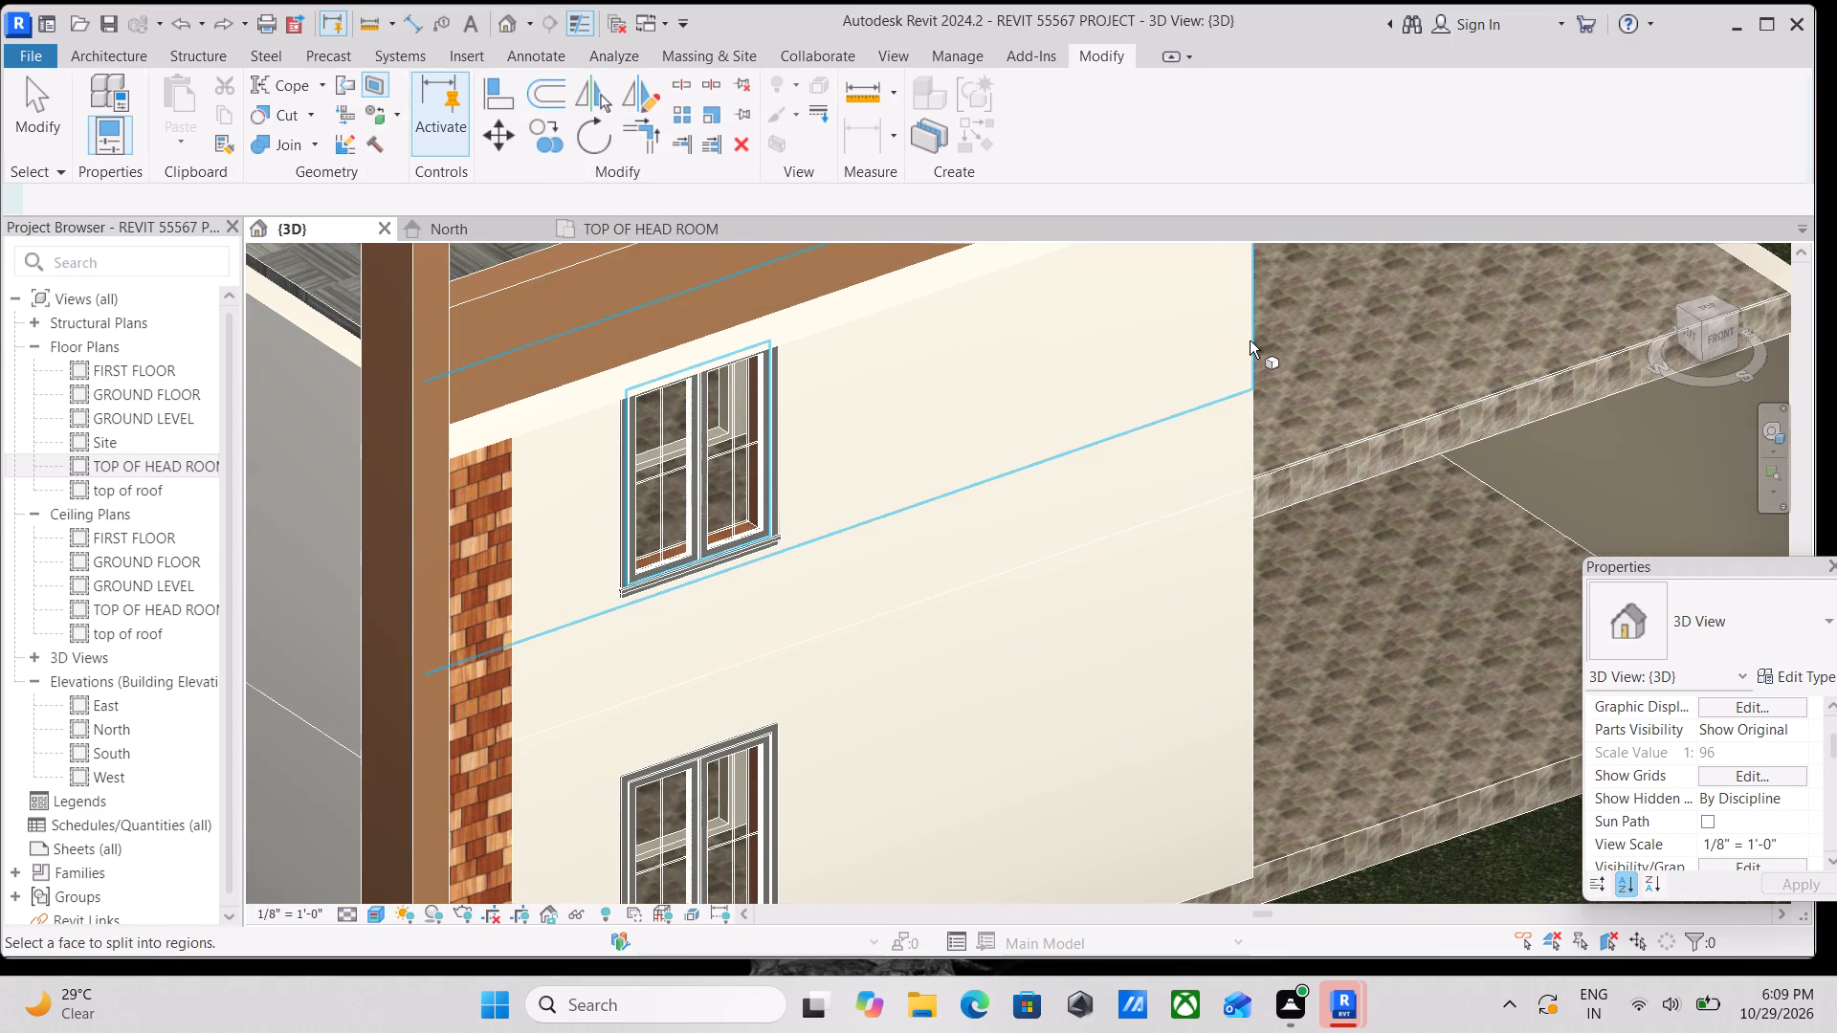
Sketch a vertical boundary line between the shingle strip and the upper window, from near the window head to below the sill.
scroll(578, 461, "up", 1)
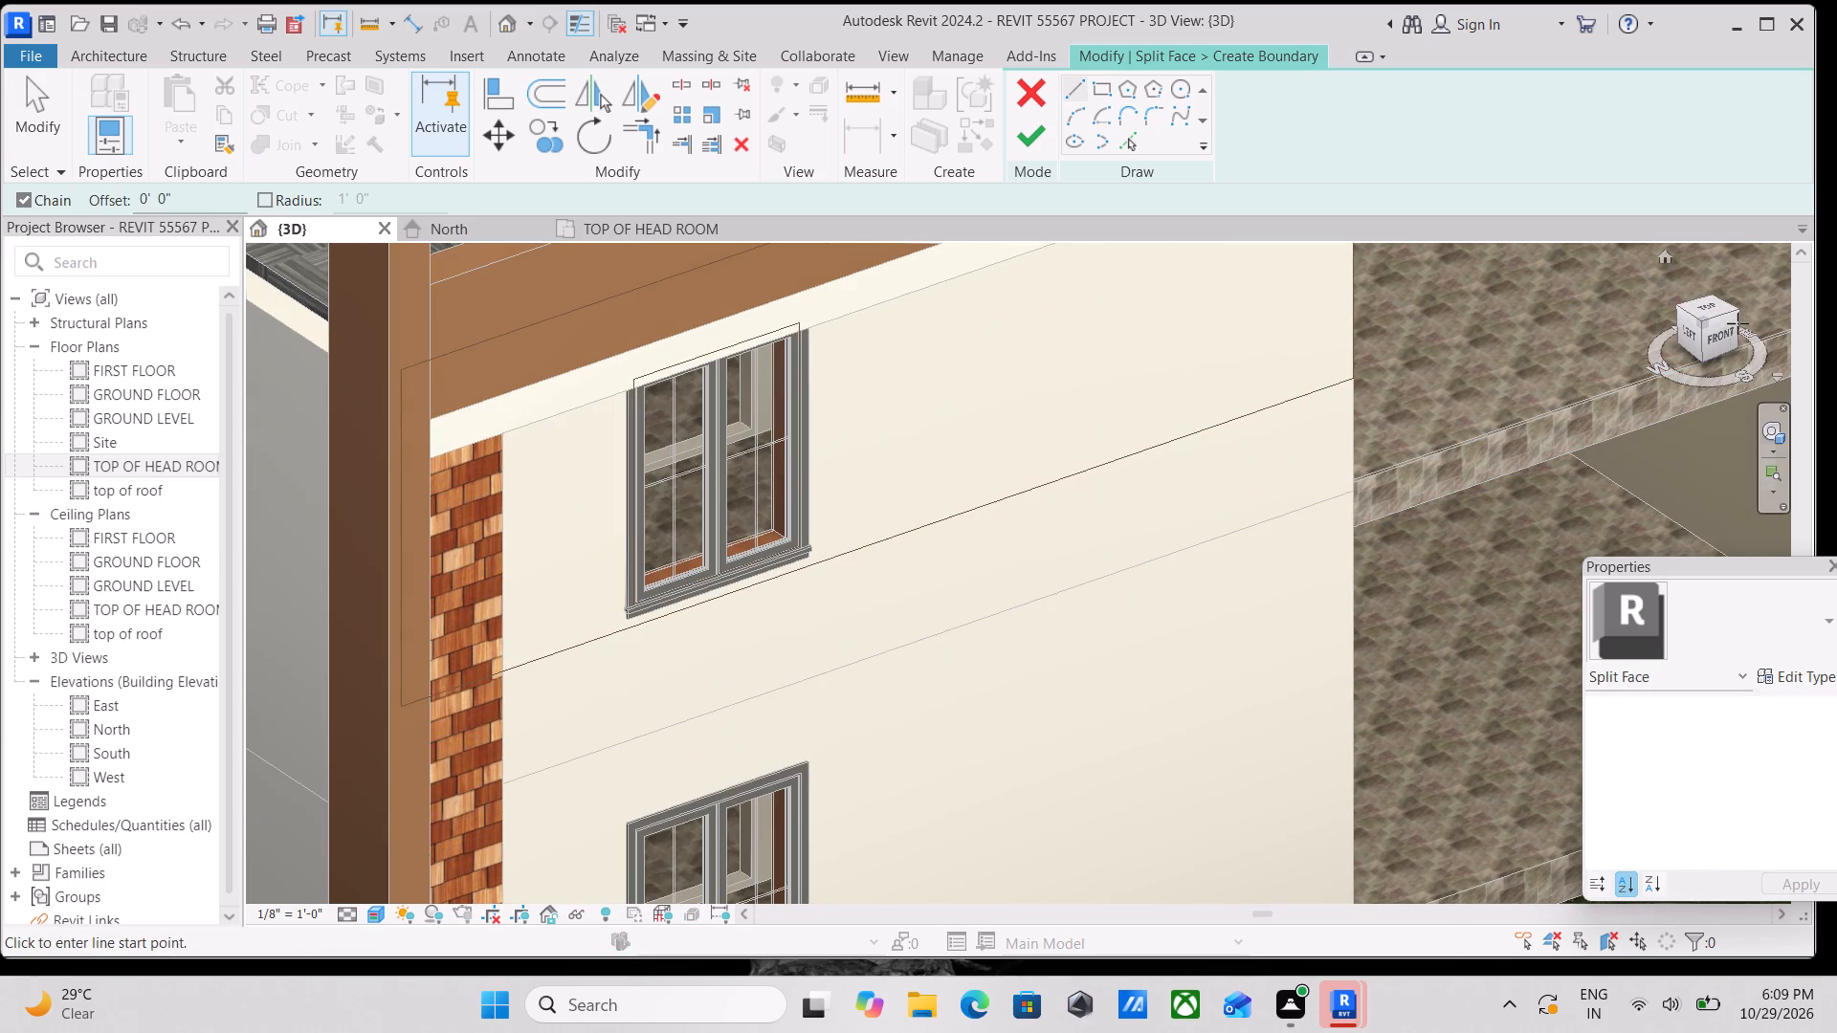
scroll(614, 425, "up", 4)
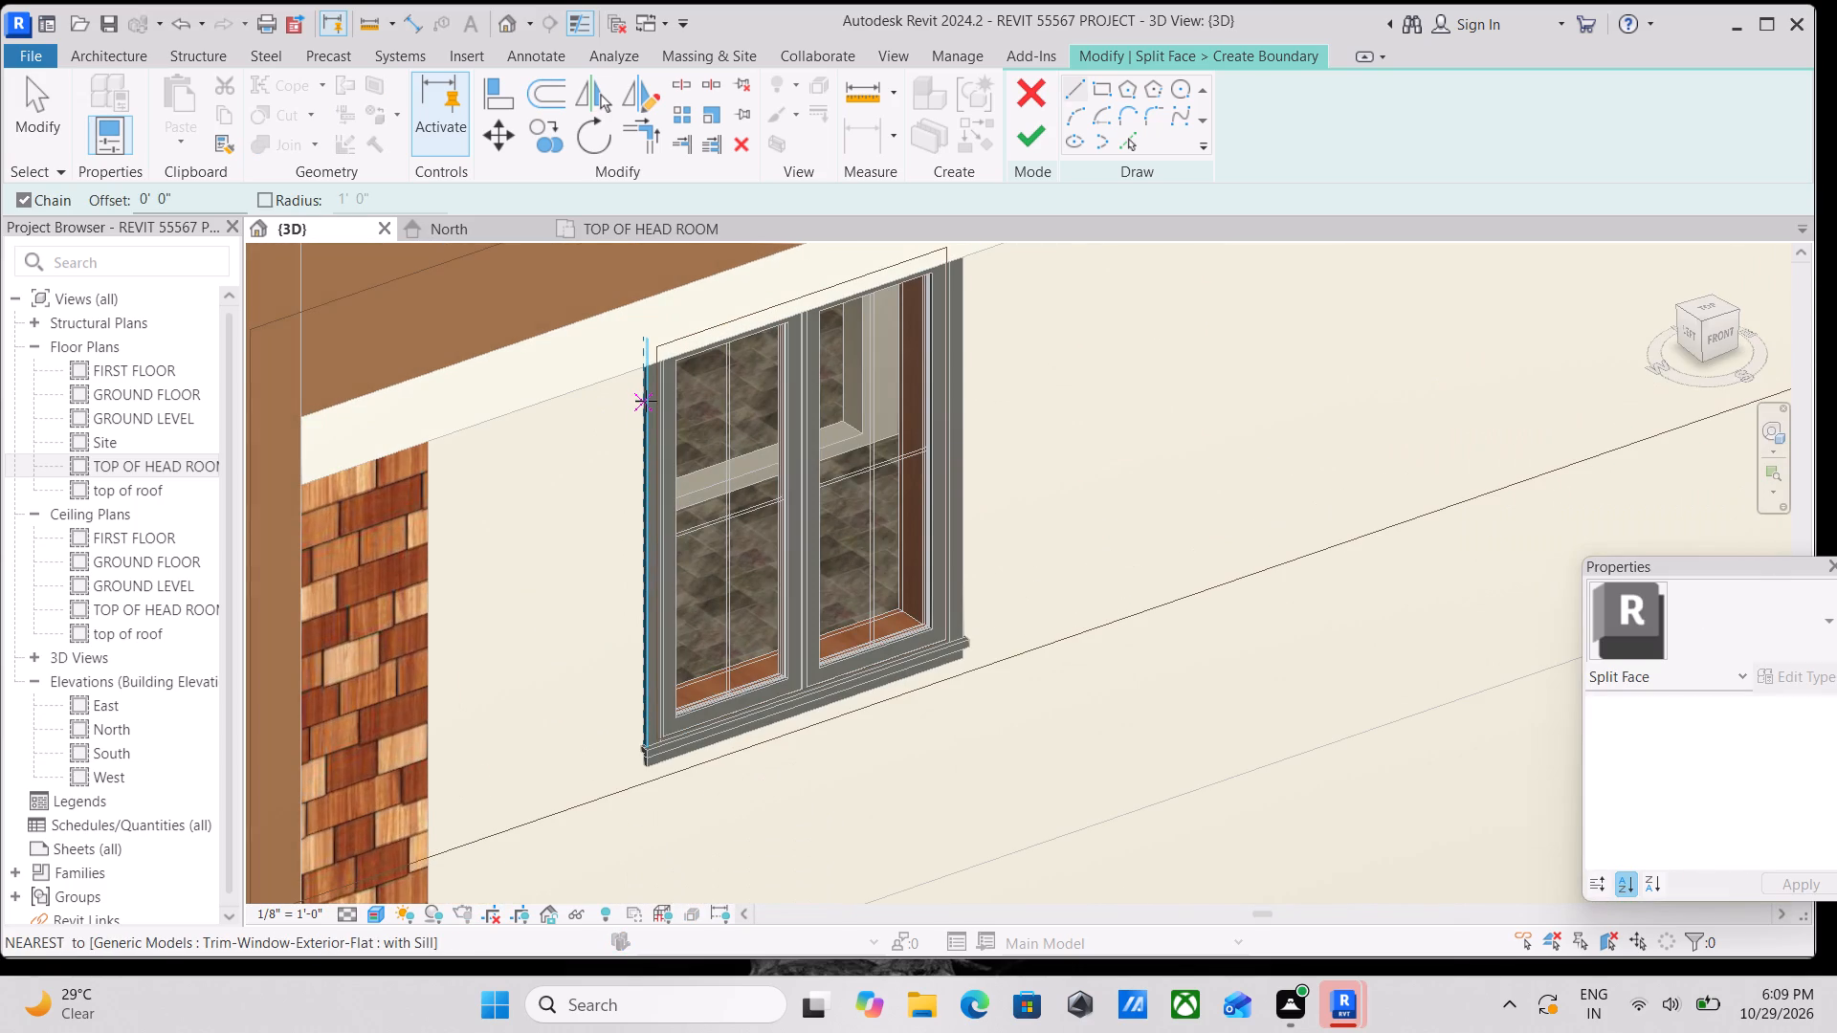
scroll(898, 659, "down", 3)
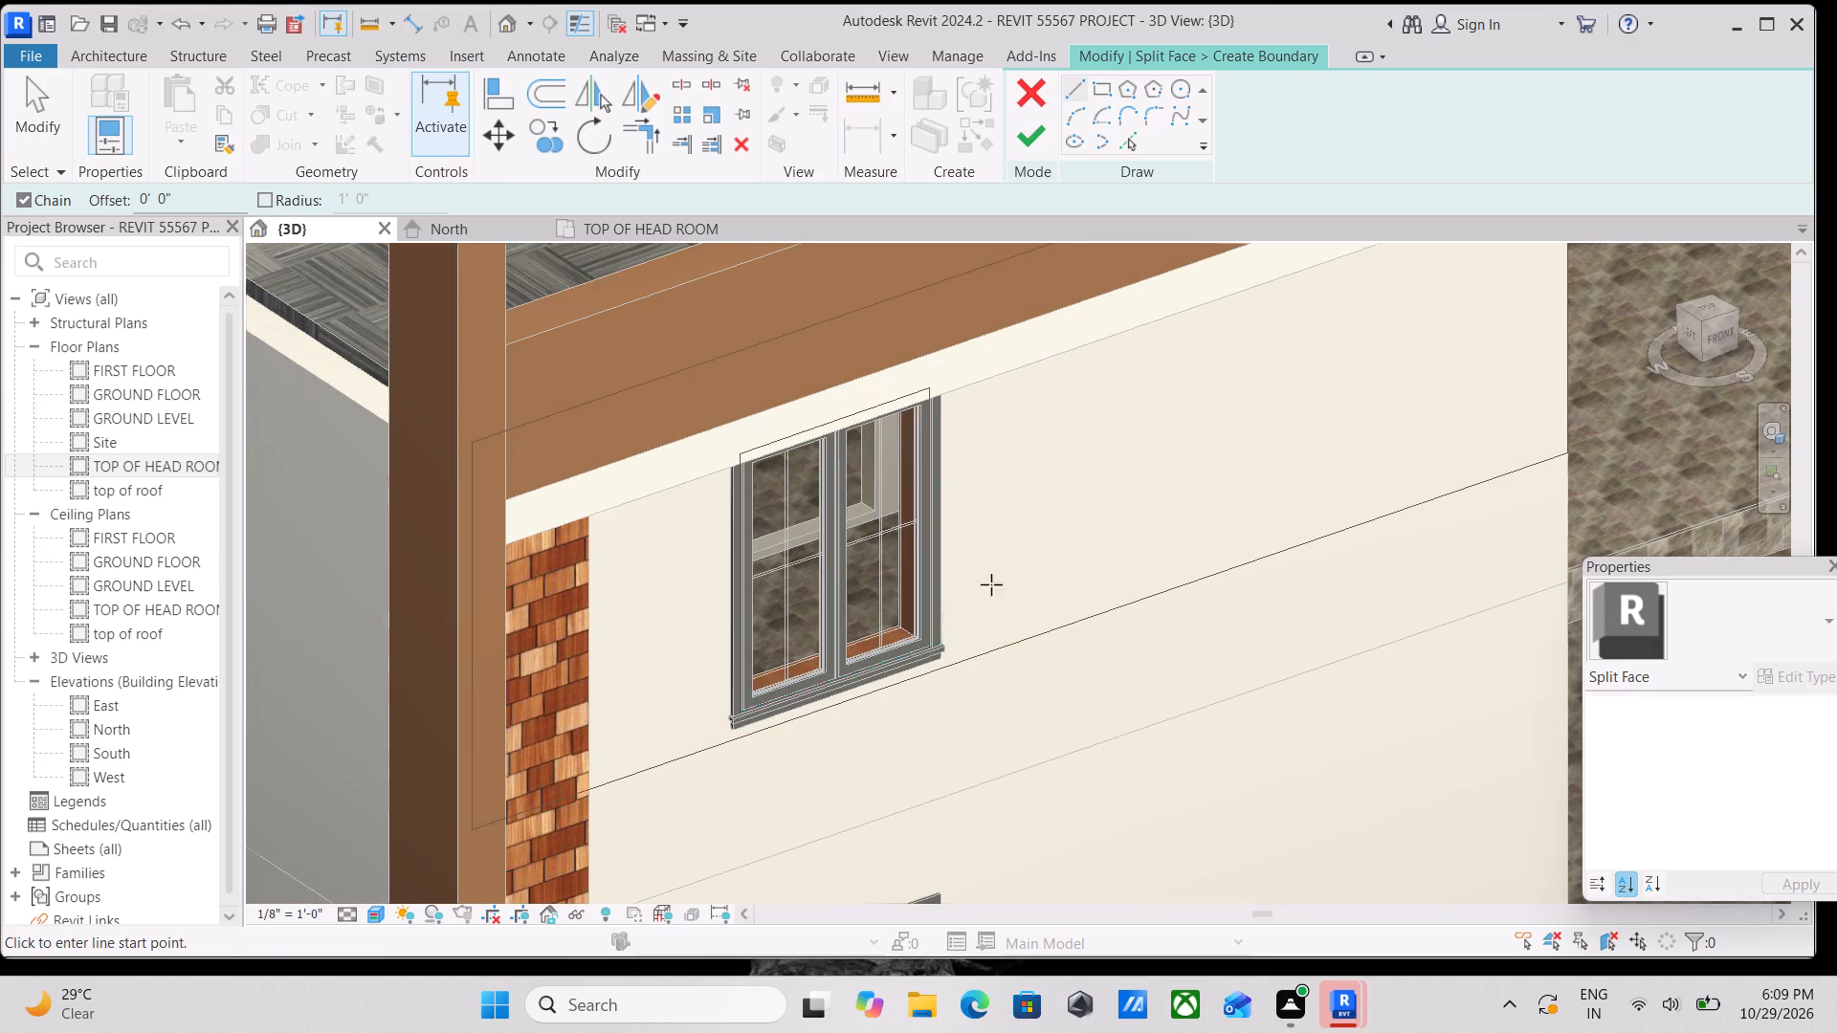
scroll(922, 689, "up", 2)
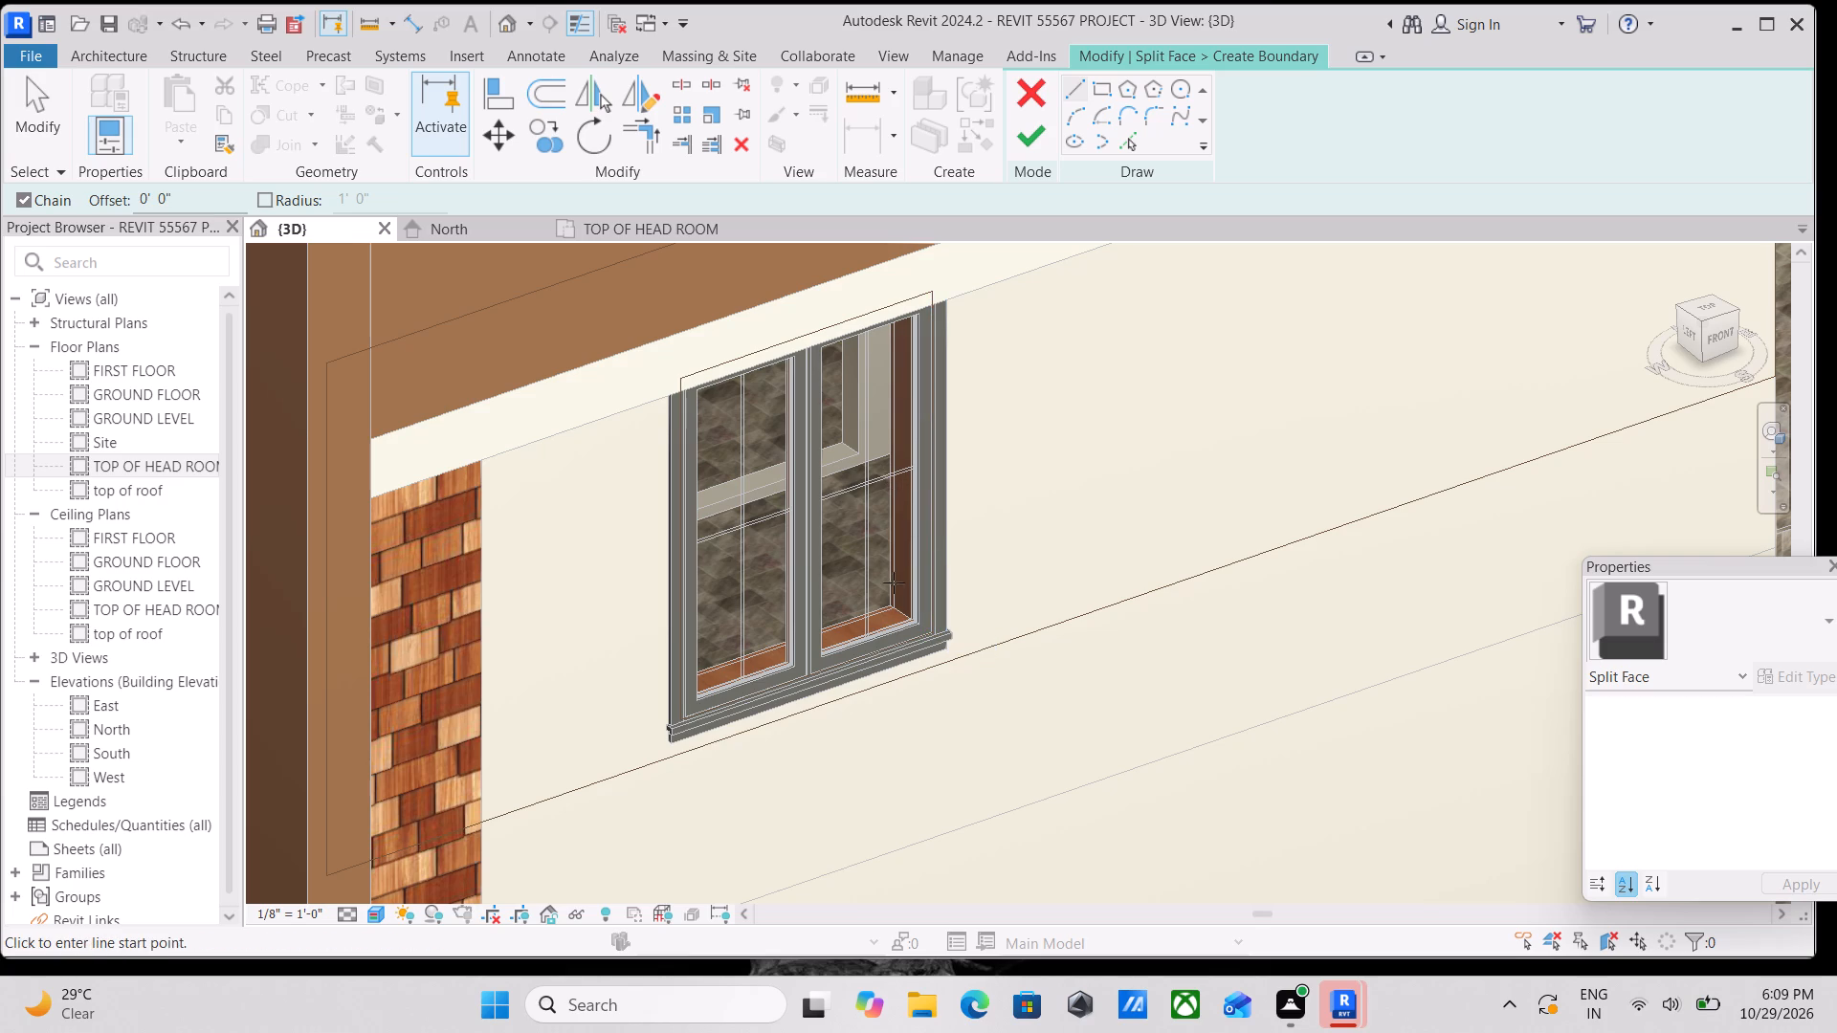
middle_click_drag(893, 594, 849, 455)
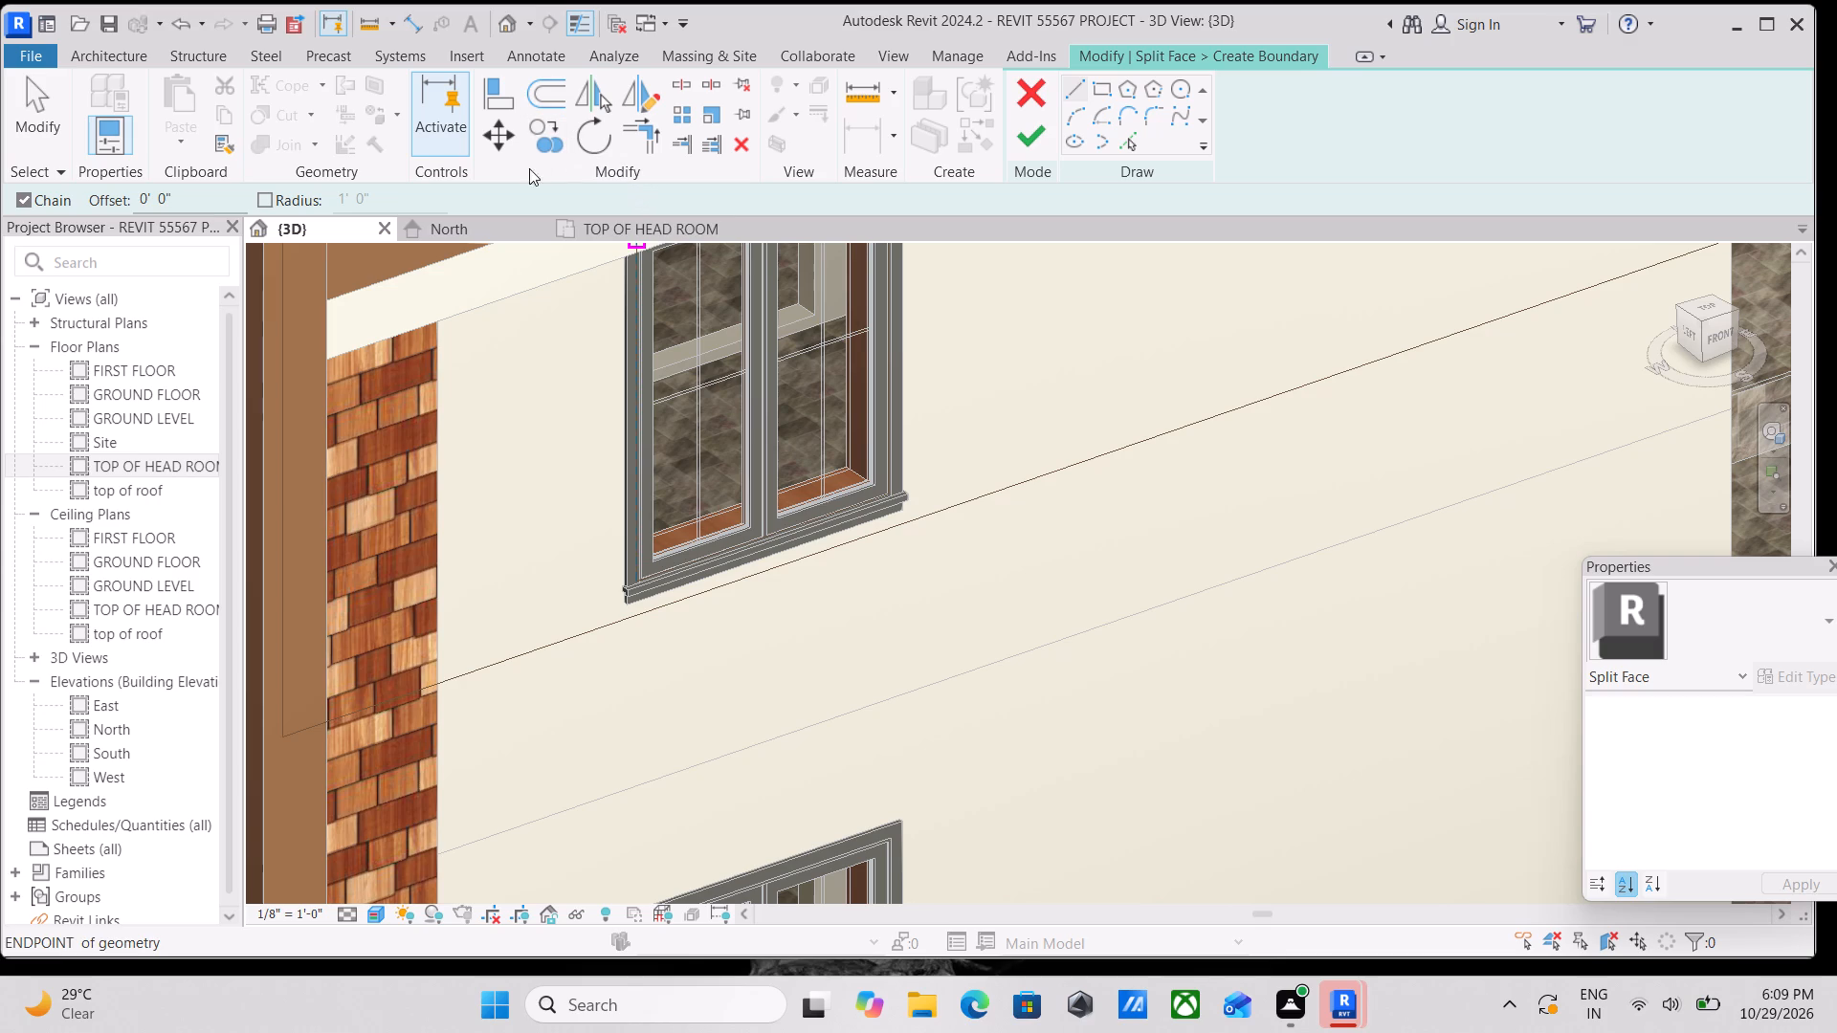
left_click(1070, 84)
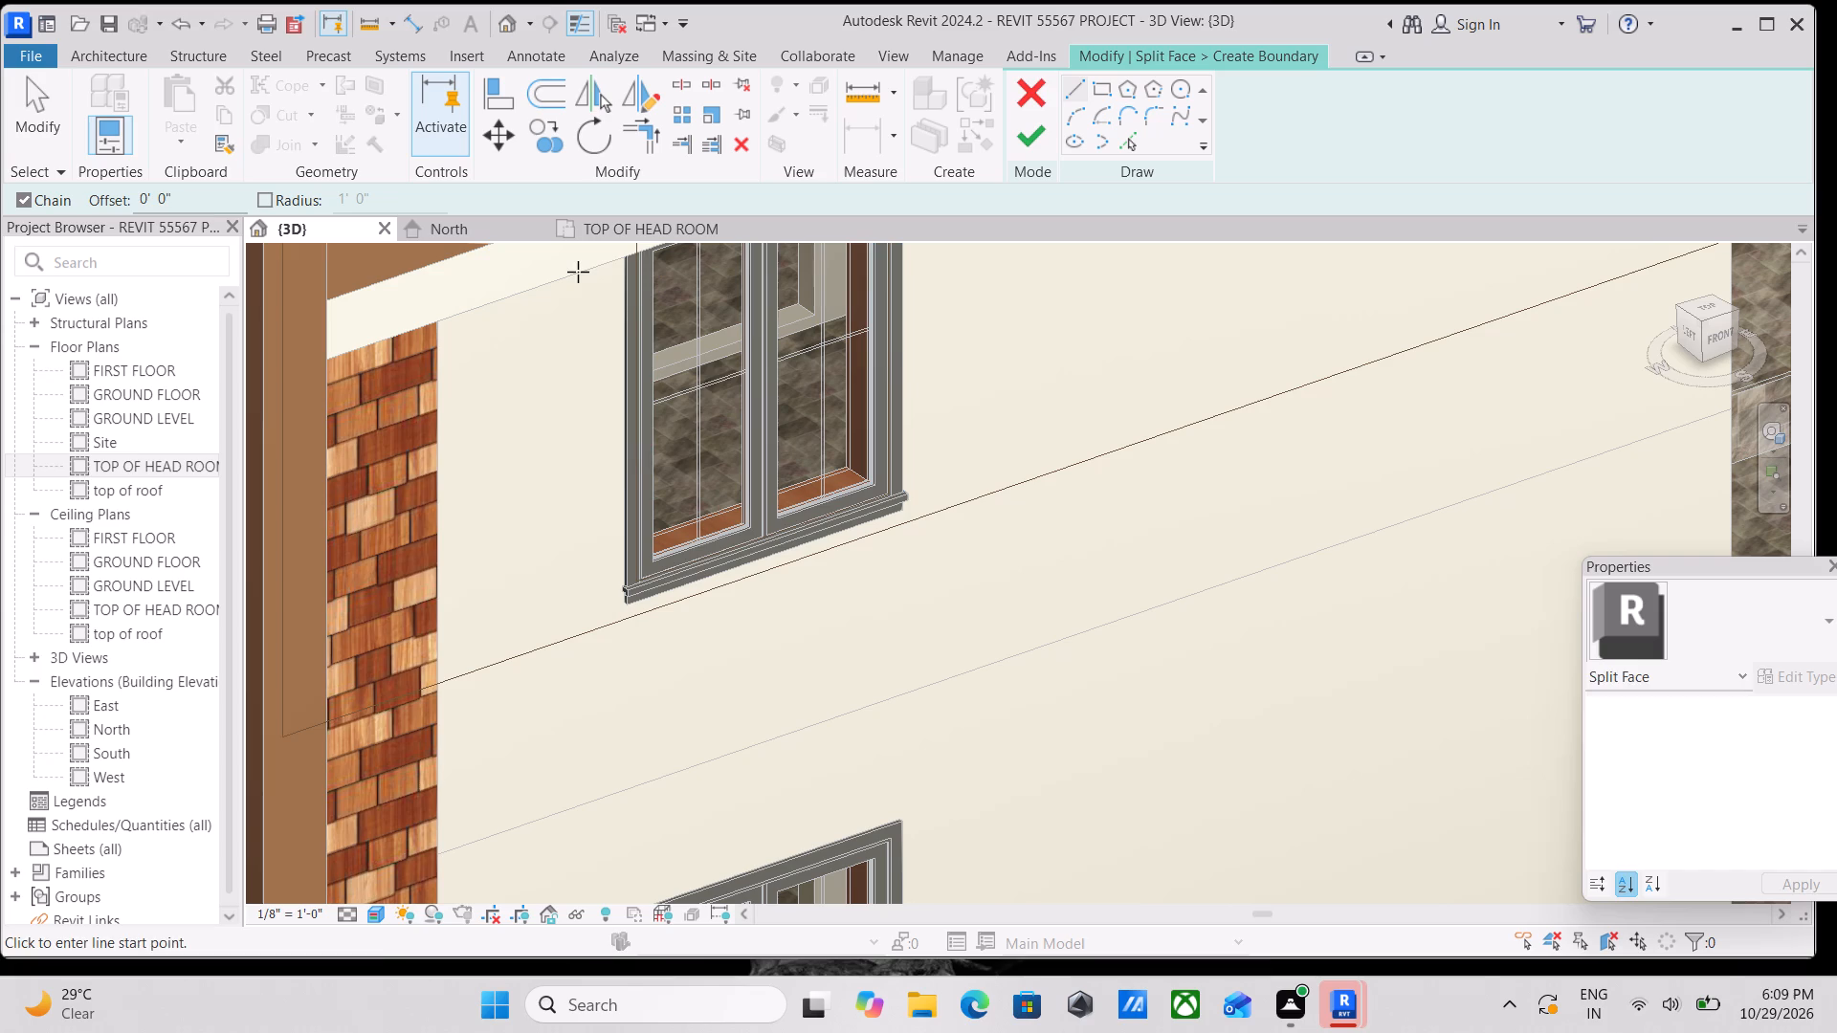
left_click(578, 272)
middle_click_drag(577, 549, 533, 333)
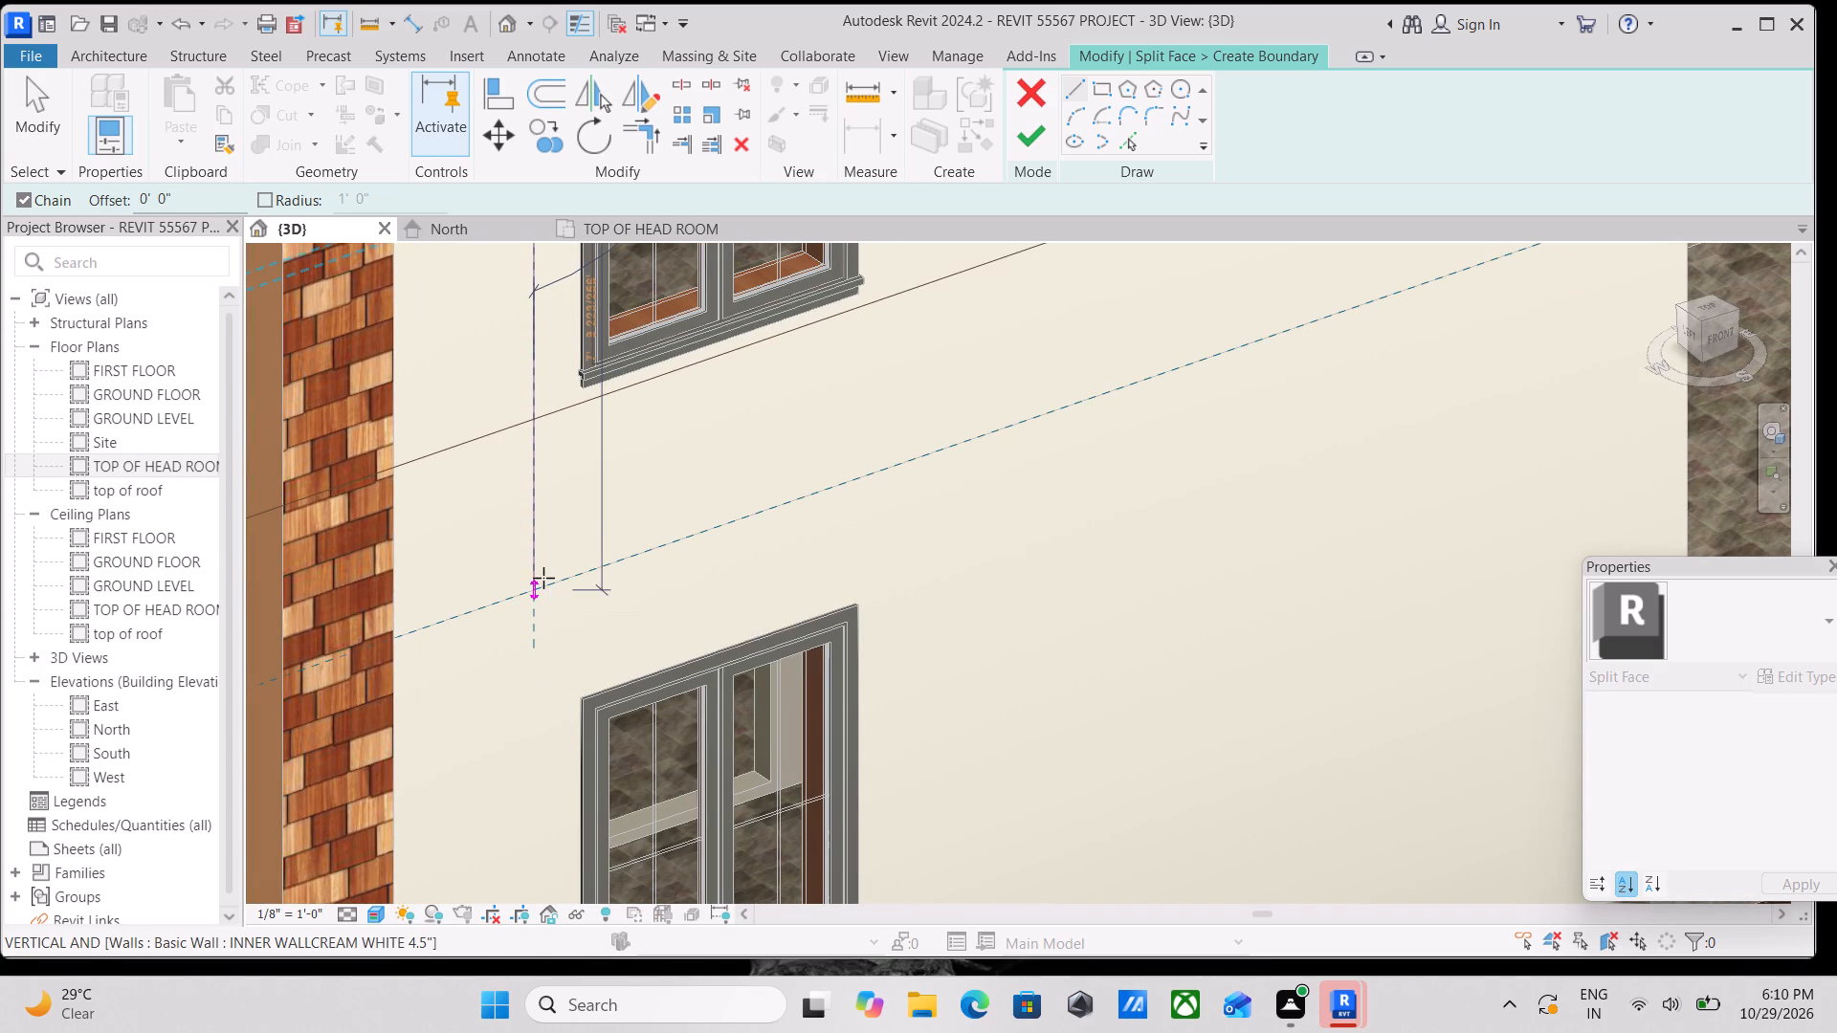
scroll(541, 537, "down", 7)
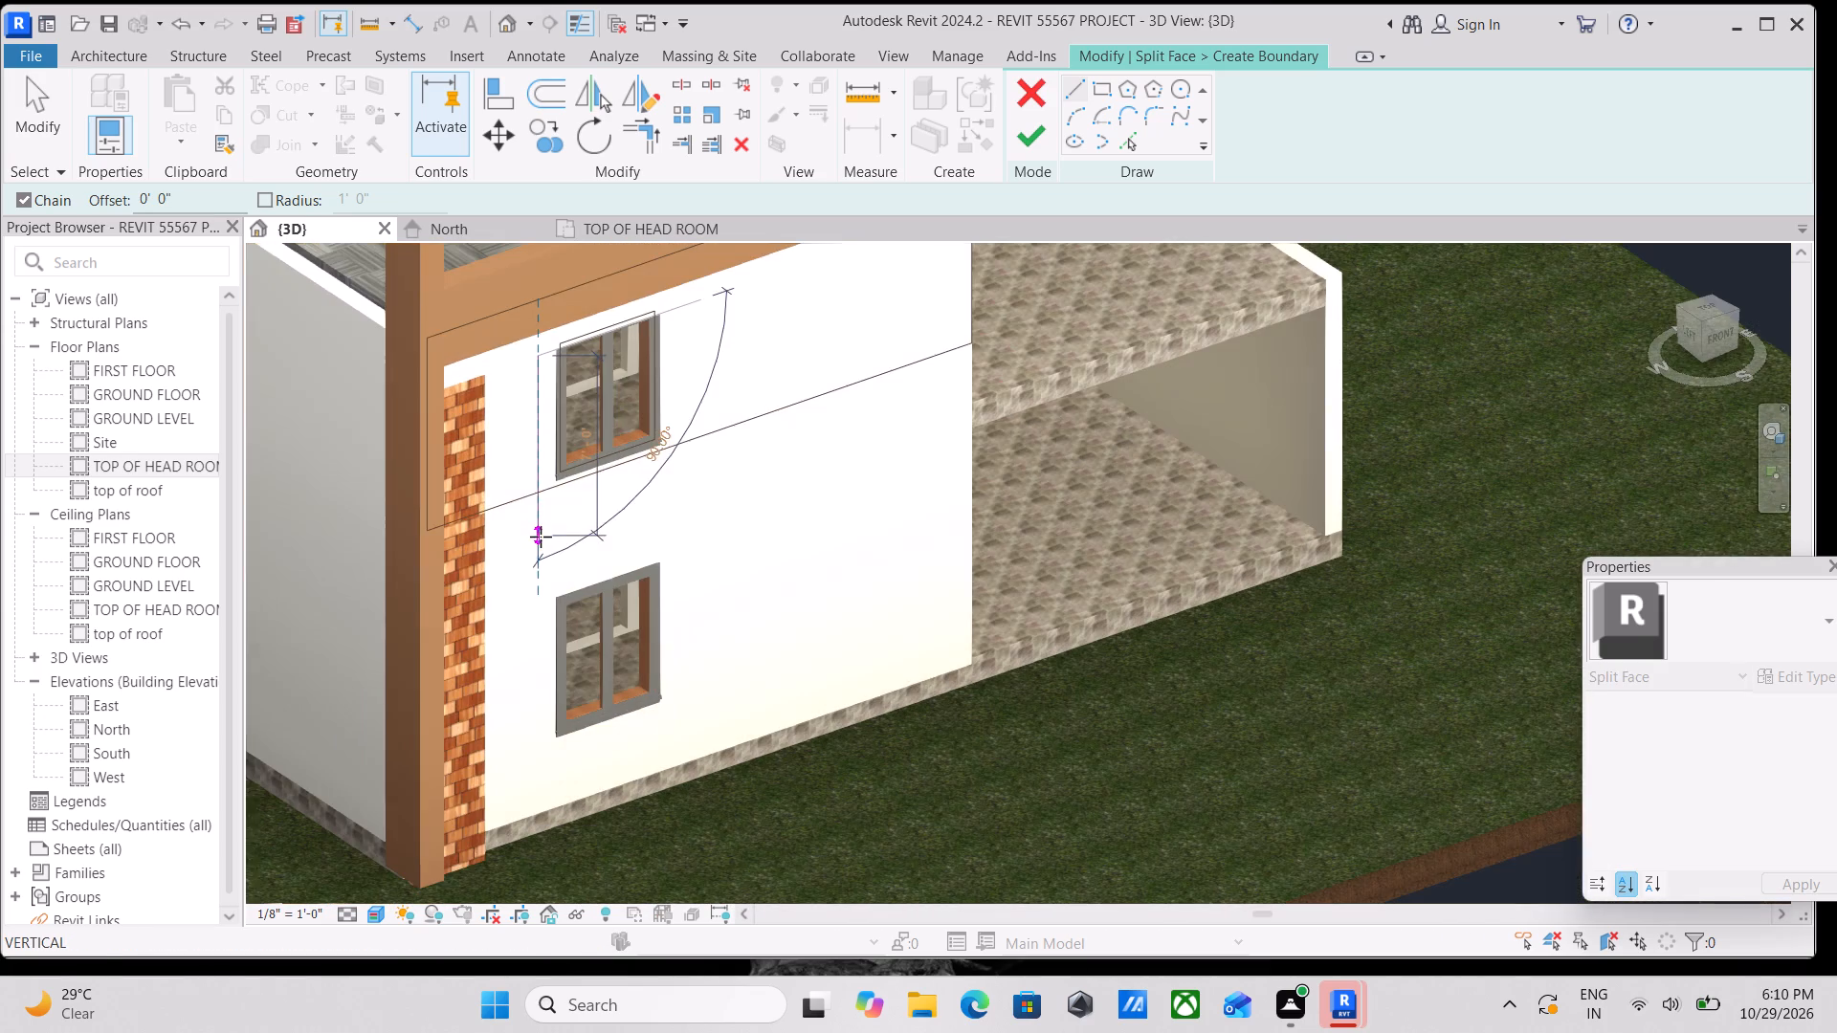
middle_click_drag(541, 537, 539, 592)
scroll(536, 540, "up", 2)
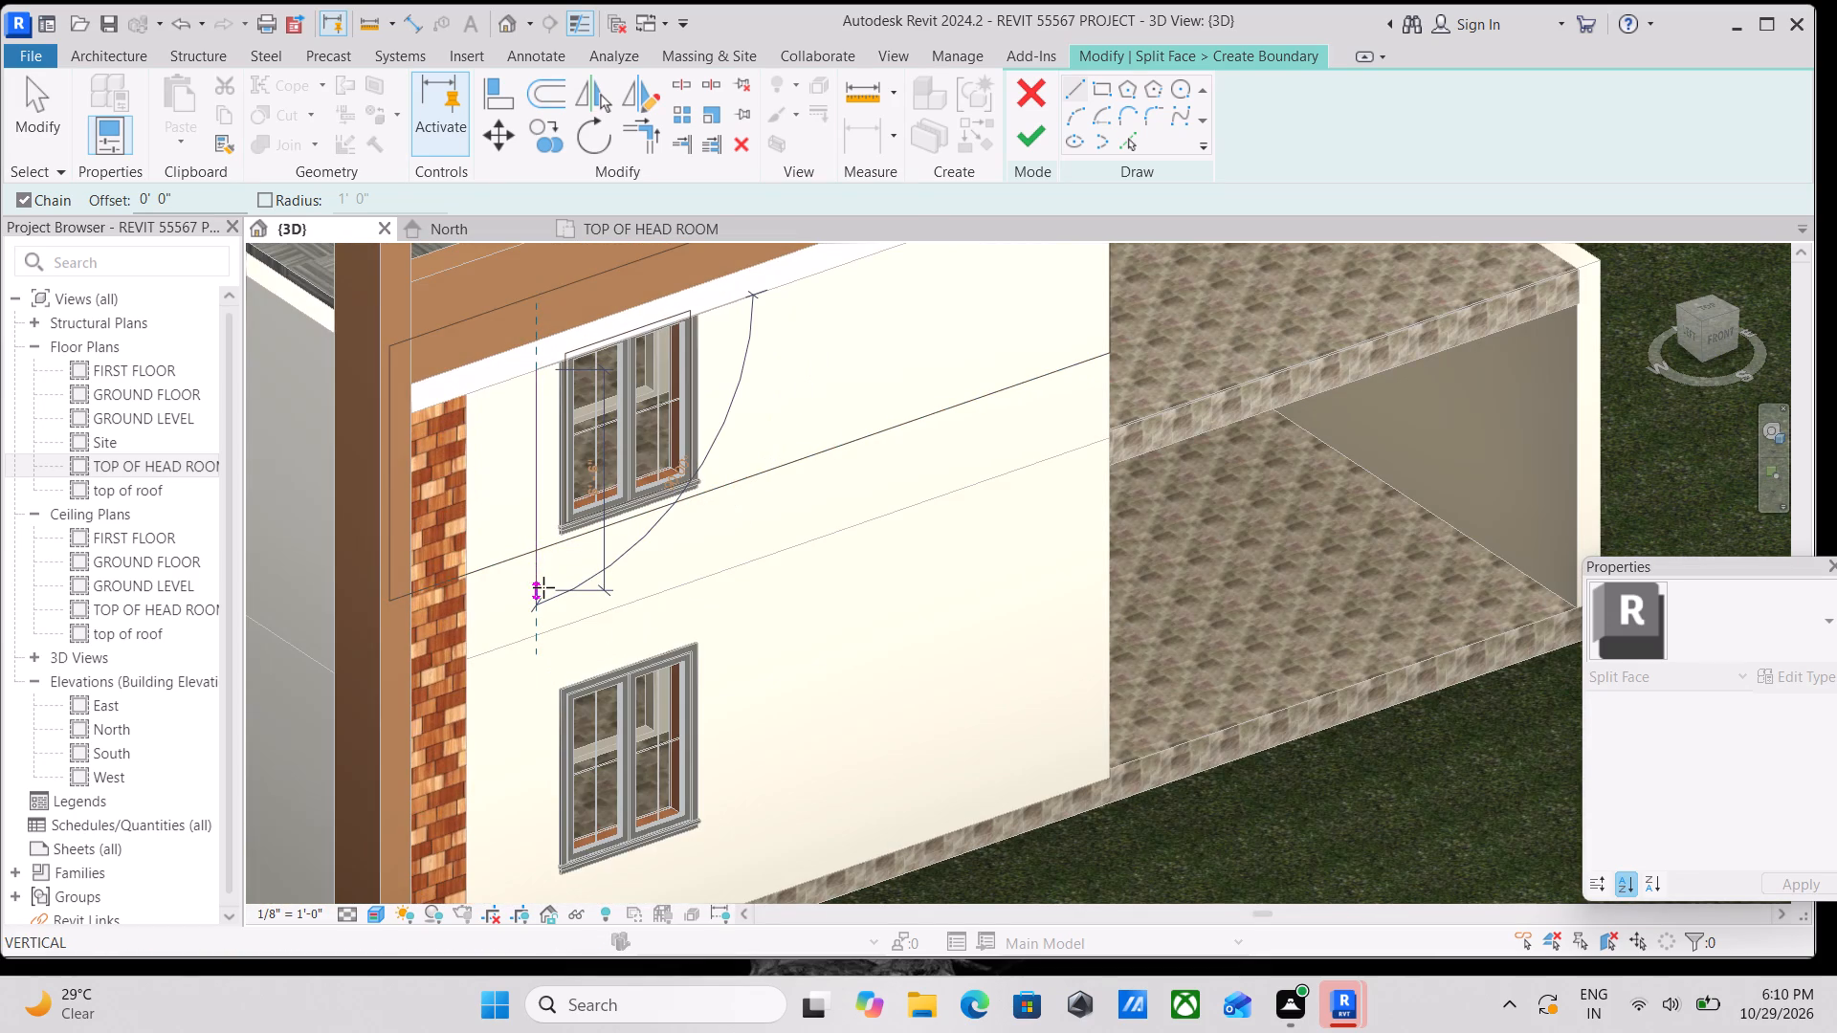
left_click(543, 587)
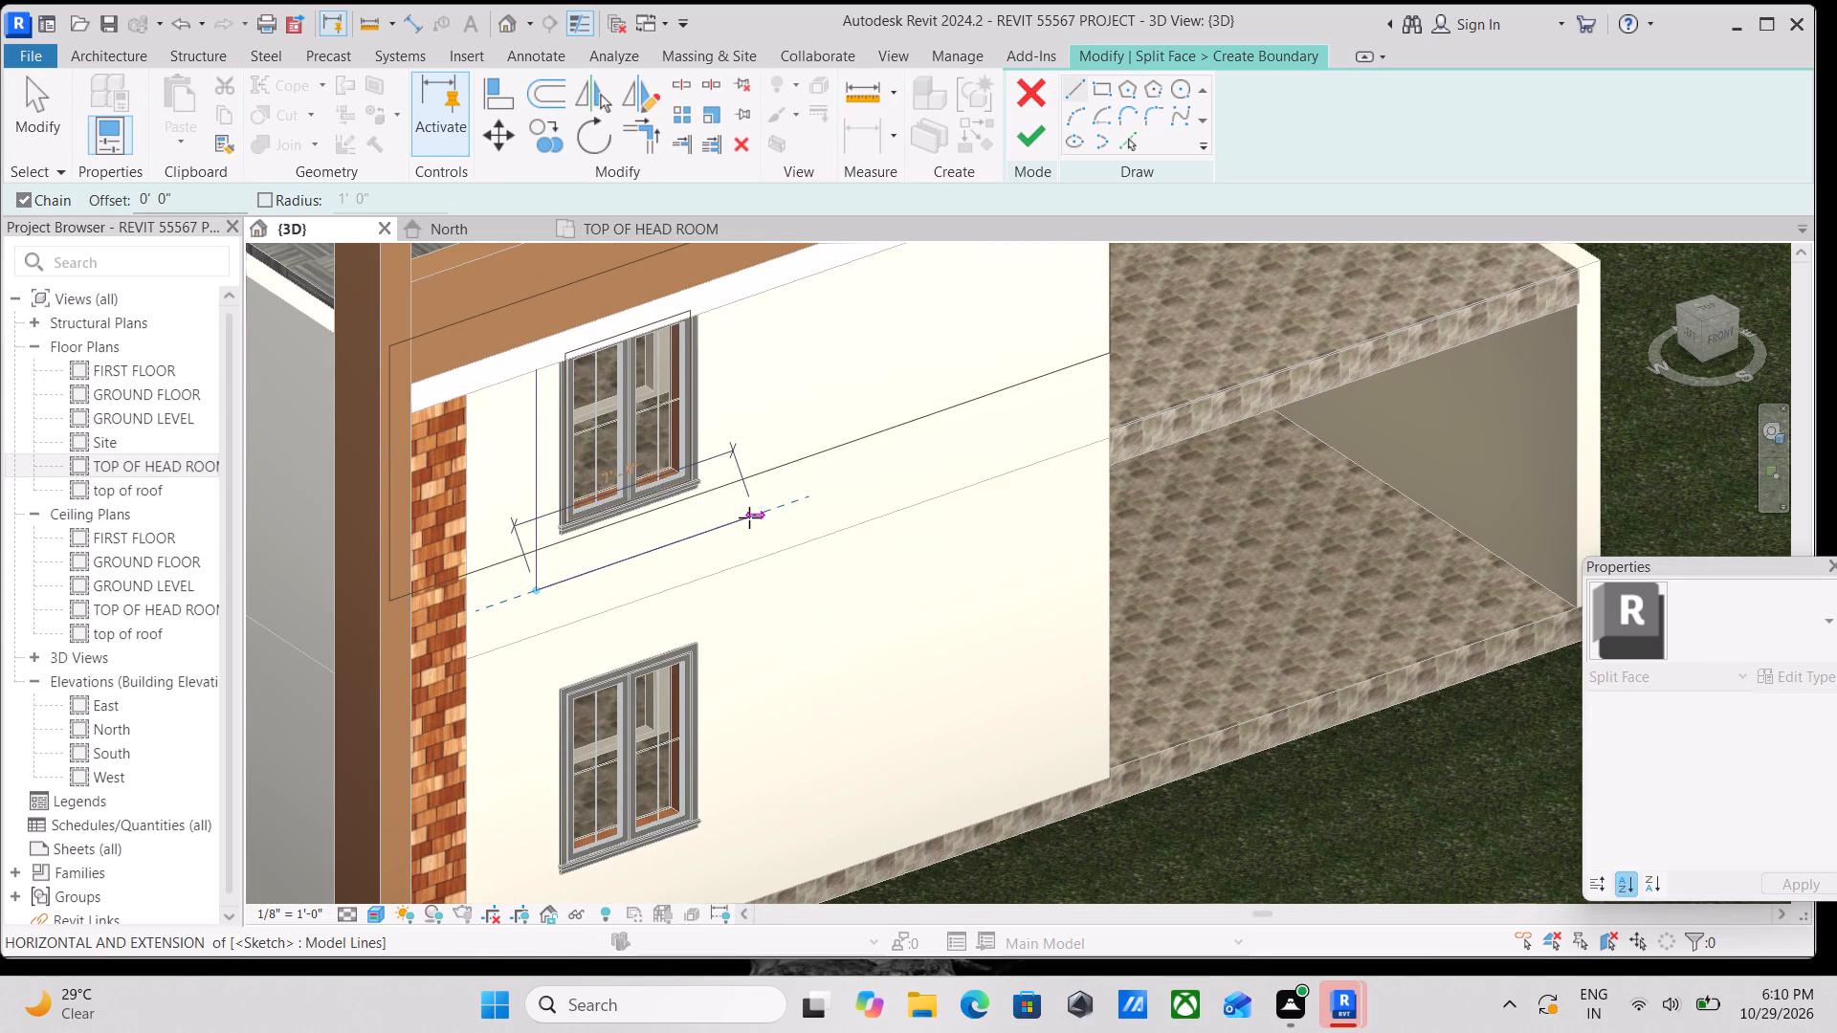
Sketch a horizontal boundary line beneath the upper window and adjust its free end to a length of about 6'-6".
left_click(749, 517)
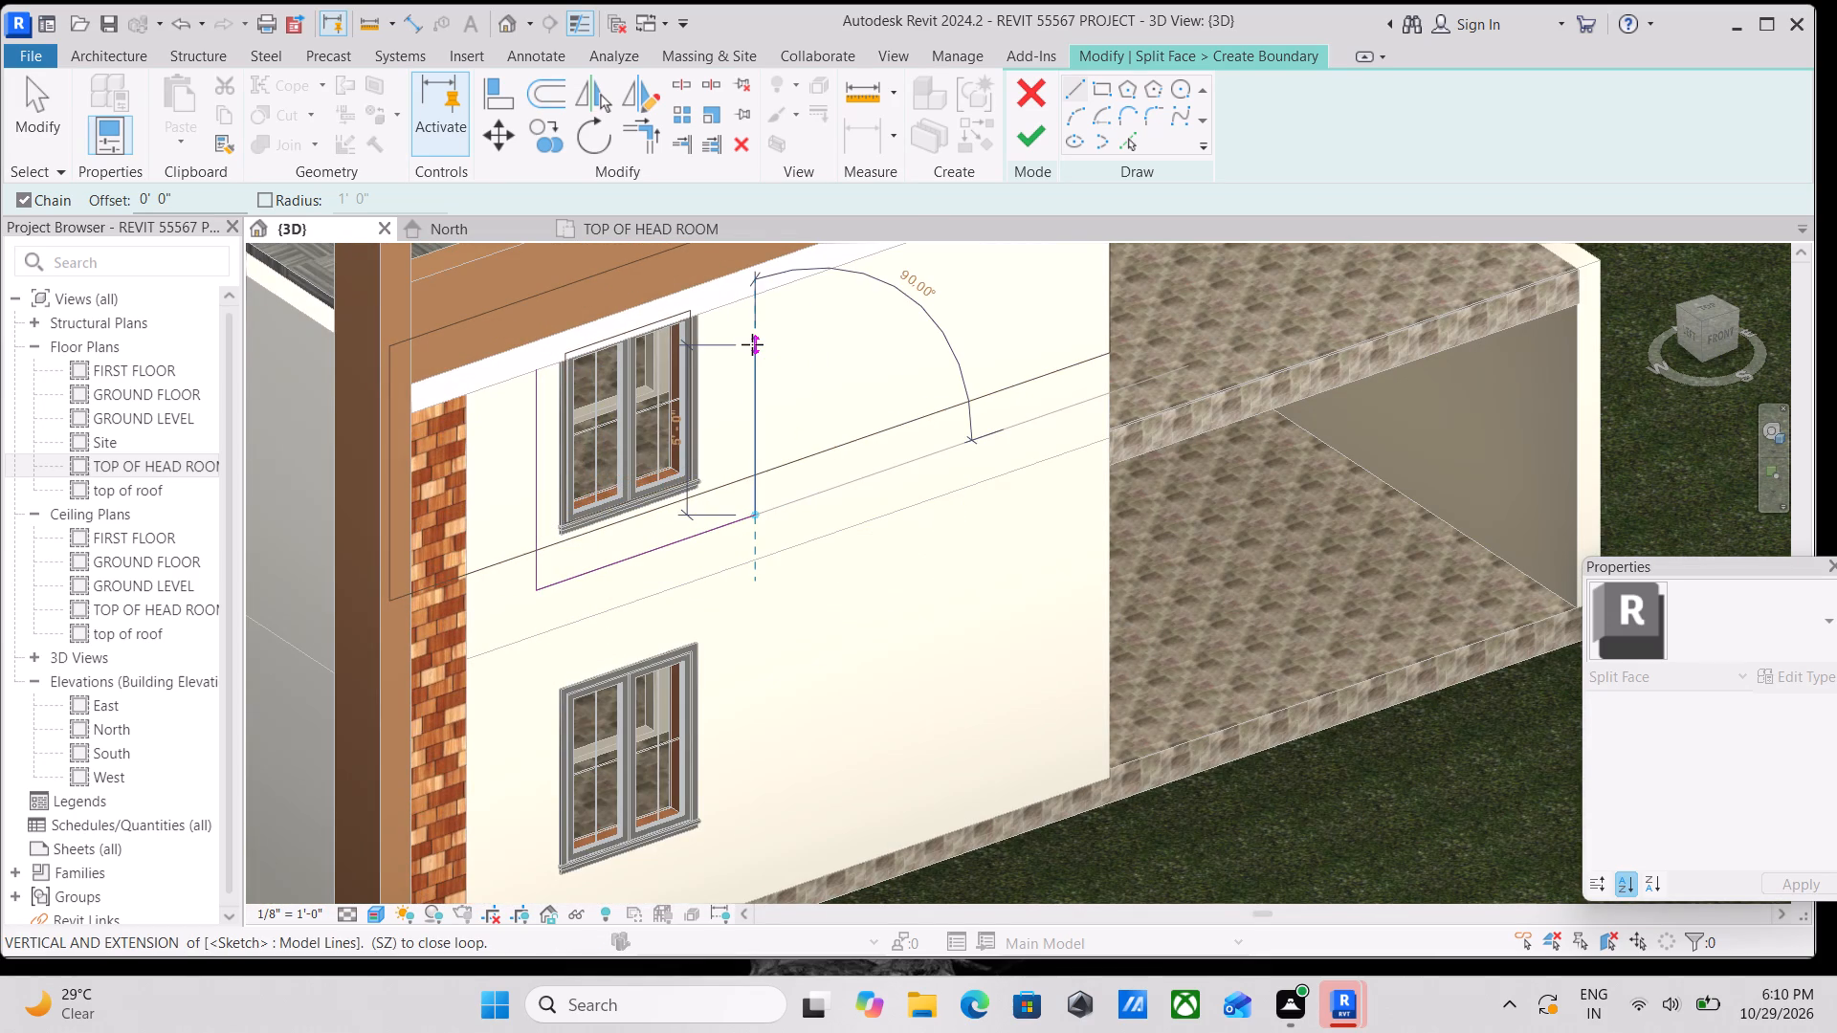
key("Escape")
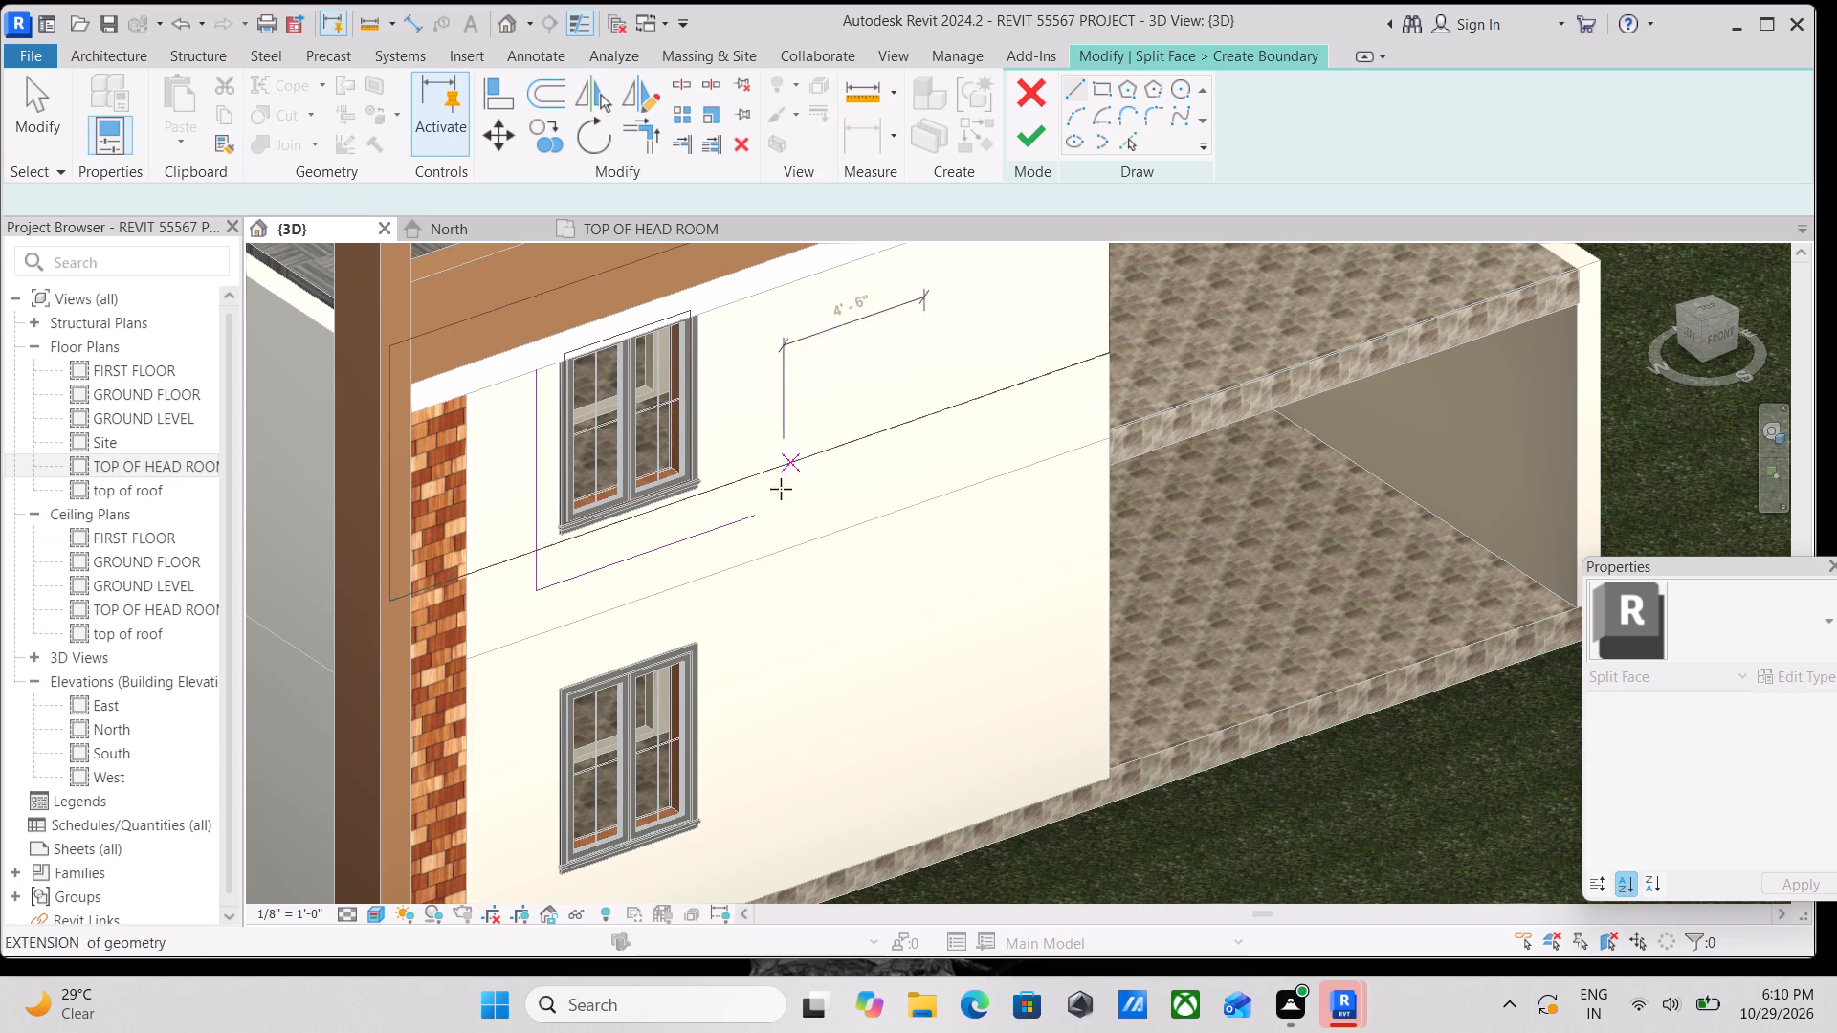
key("Escape")
scroll(736, 523, "up", 3)
key("Escape")
key("Escape")
left_click(742, 519)
left_click_drag(769, 506, 766, 507)
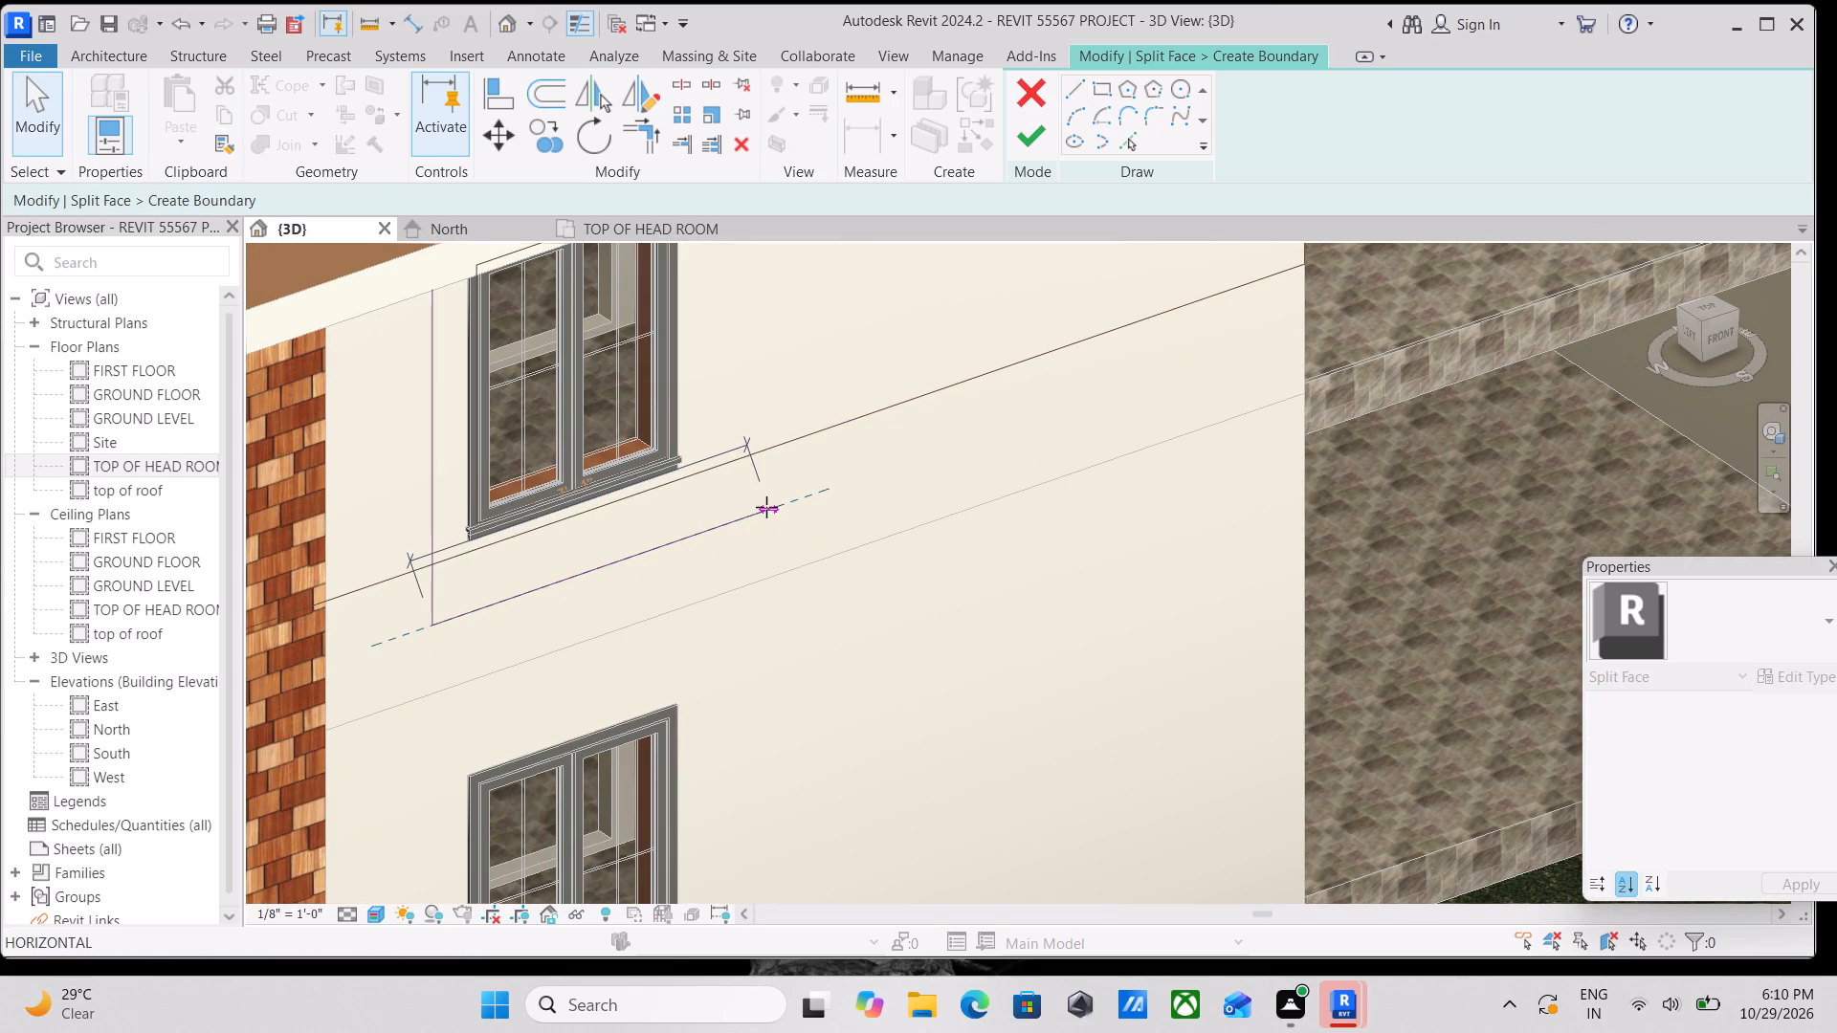
left_click_drag(766, 507, 742, 515)
key("Escape")
Nudge the horizontal boundary line up four increments, closer to the upper window's sill.
scroll(800, 357, "down", 2)
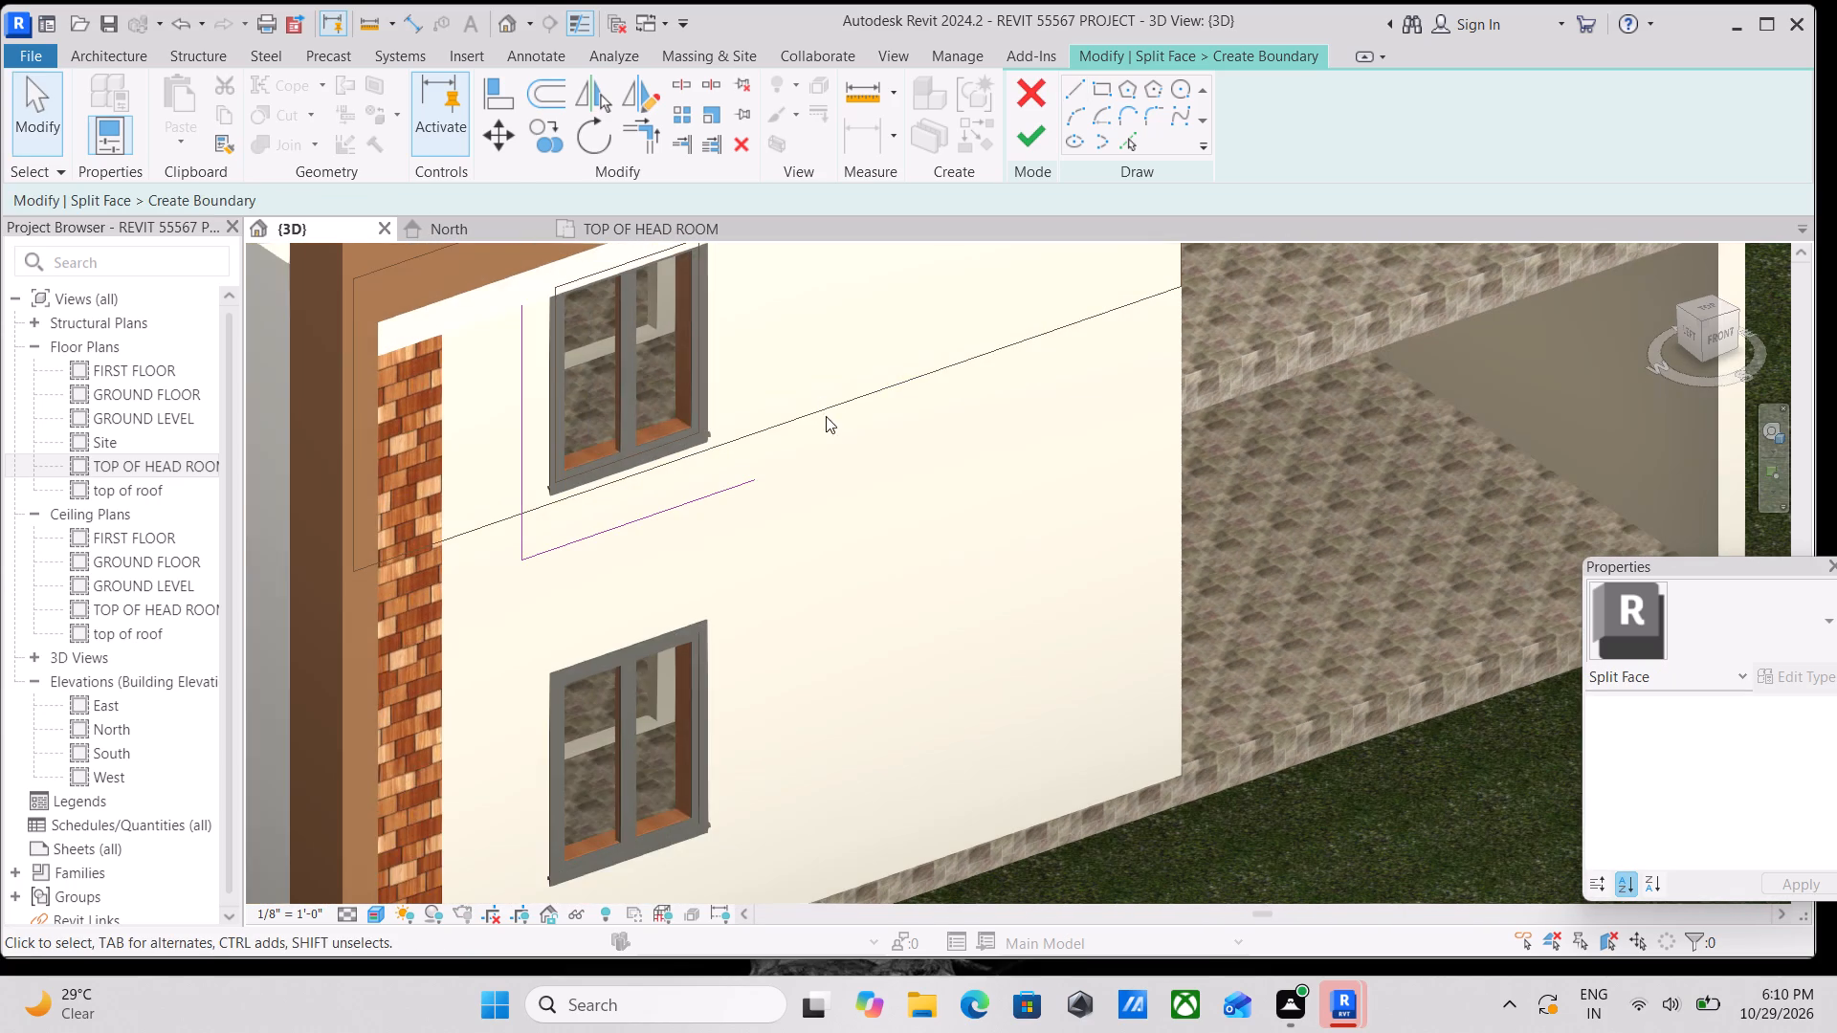
middle_click_drag(819, 414, 655, 410, "shift")
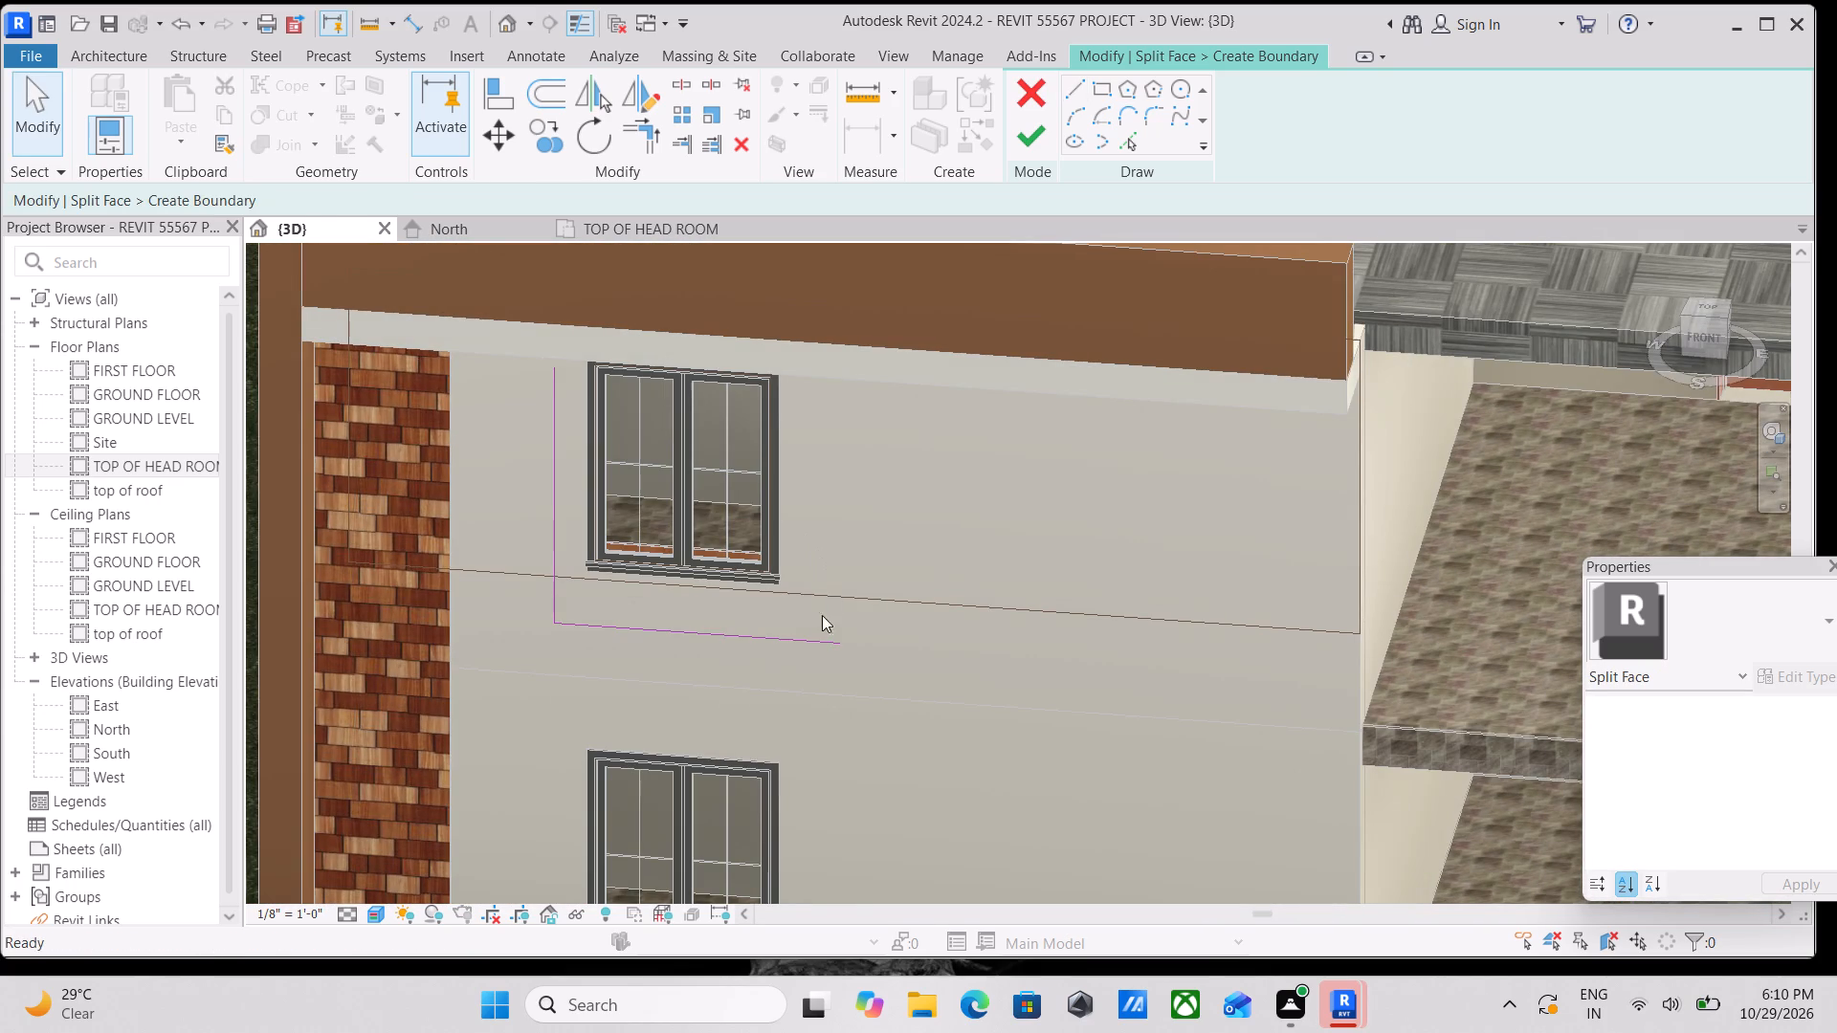
left_click(796, 638)
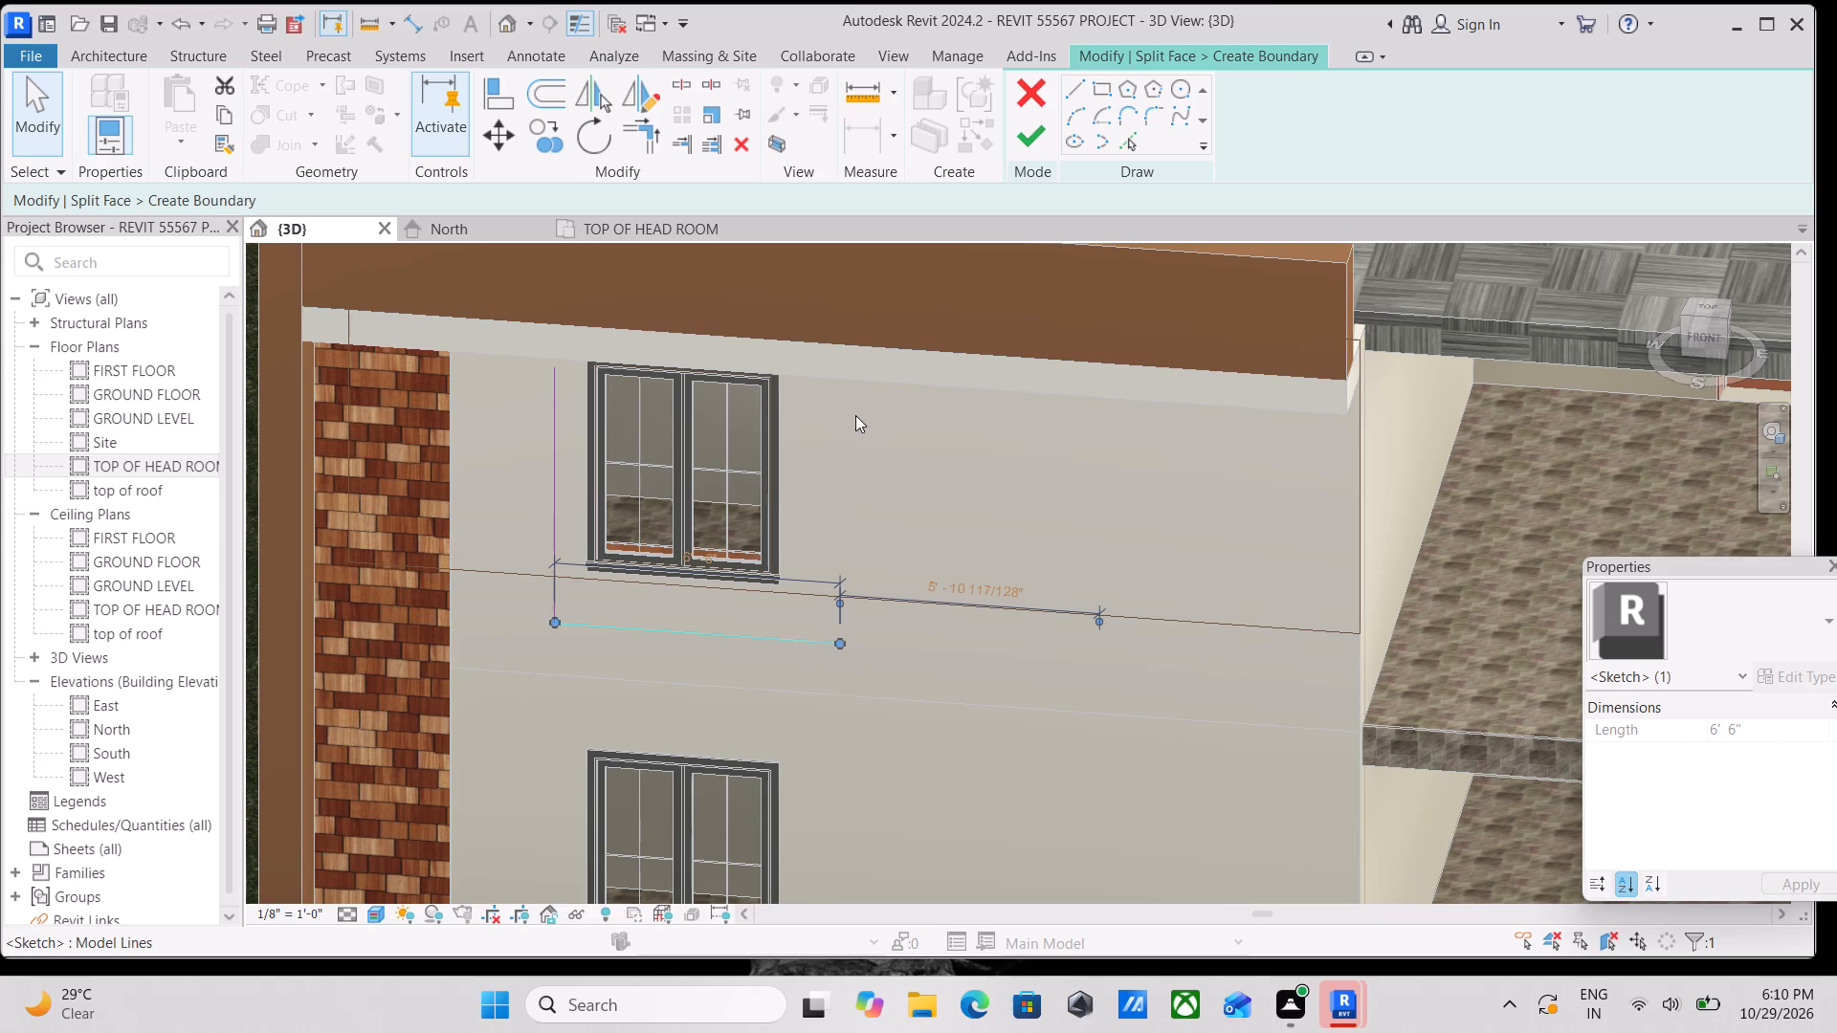
key("Up")
key("Up")
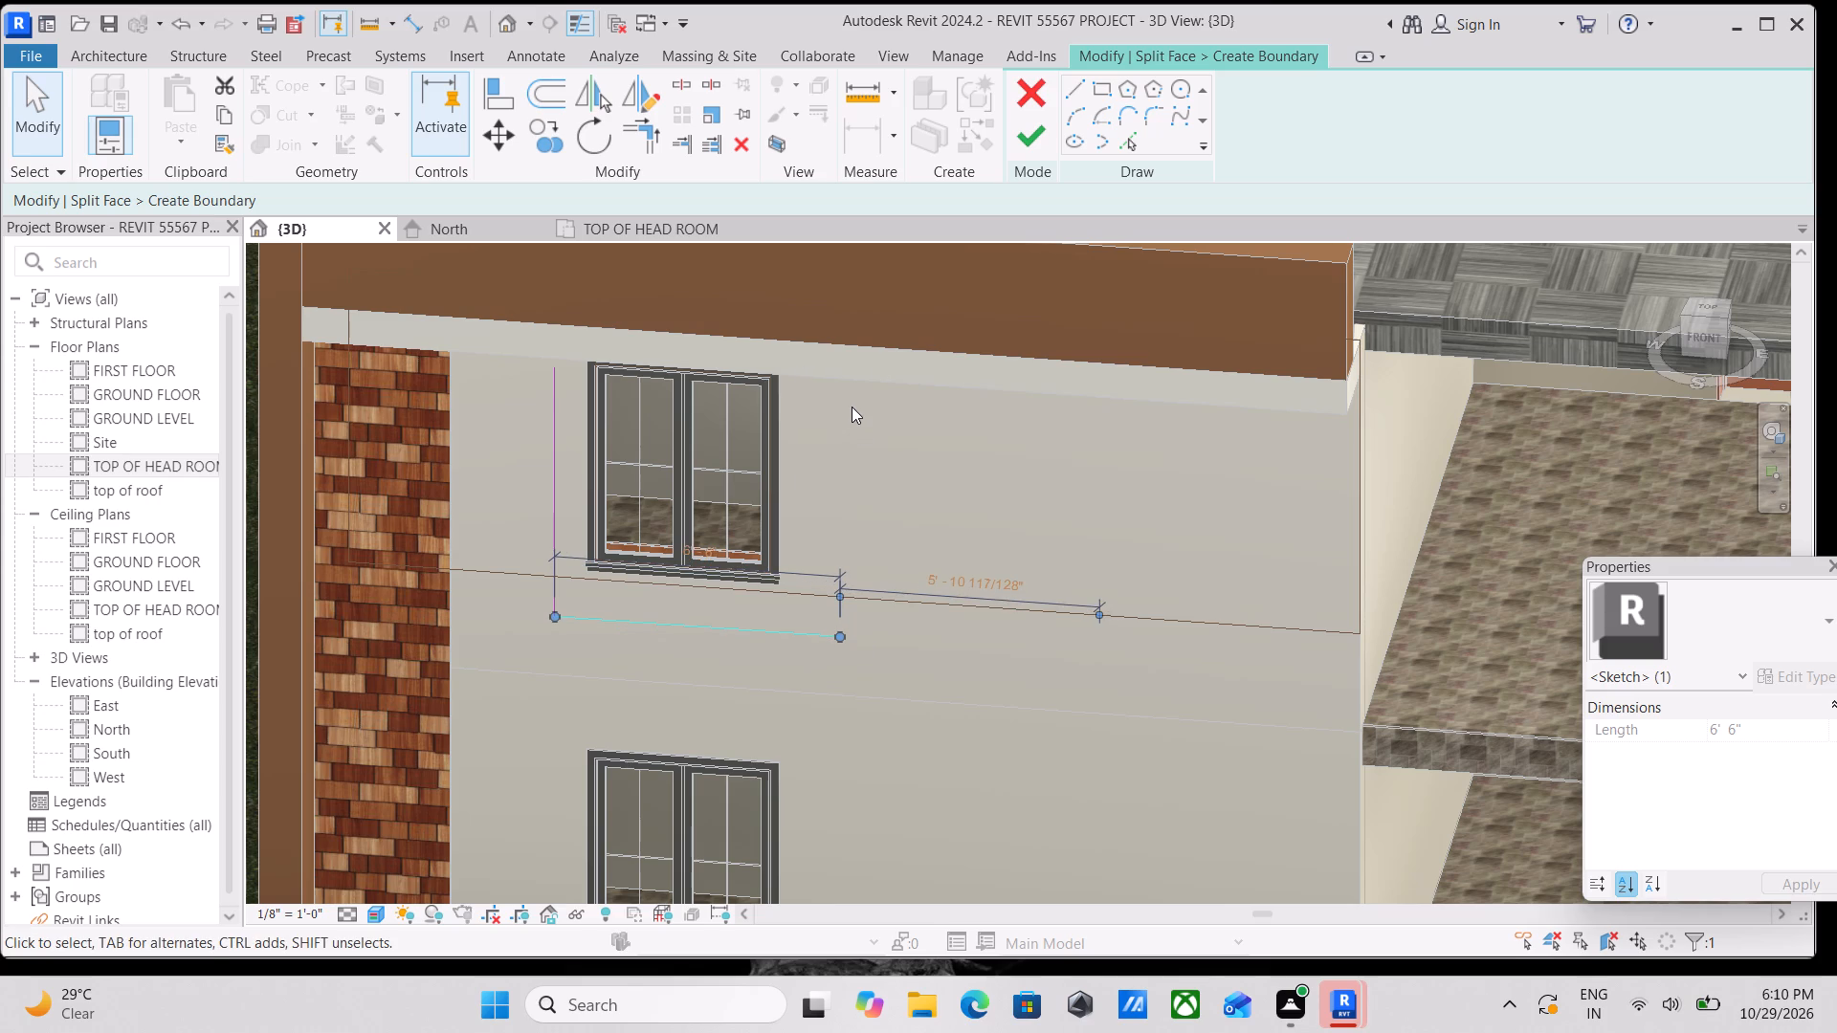
key("Up")
key("Up")
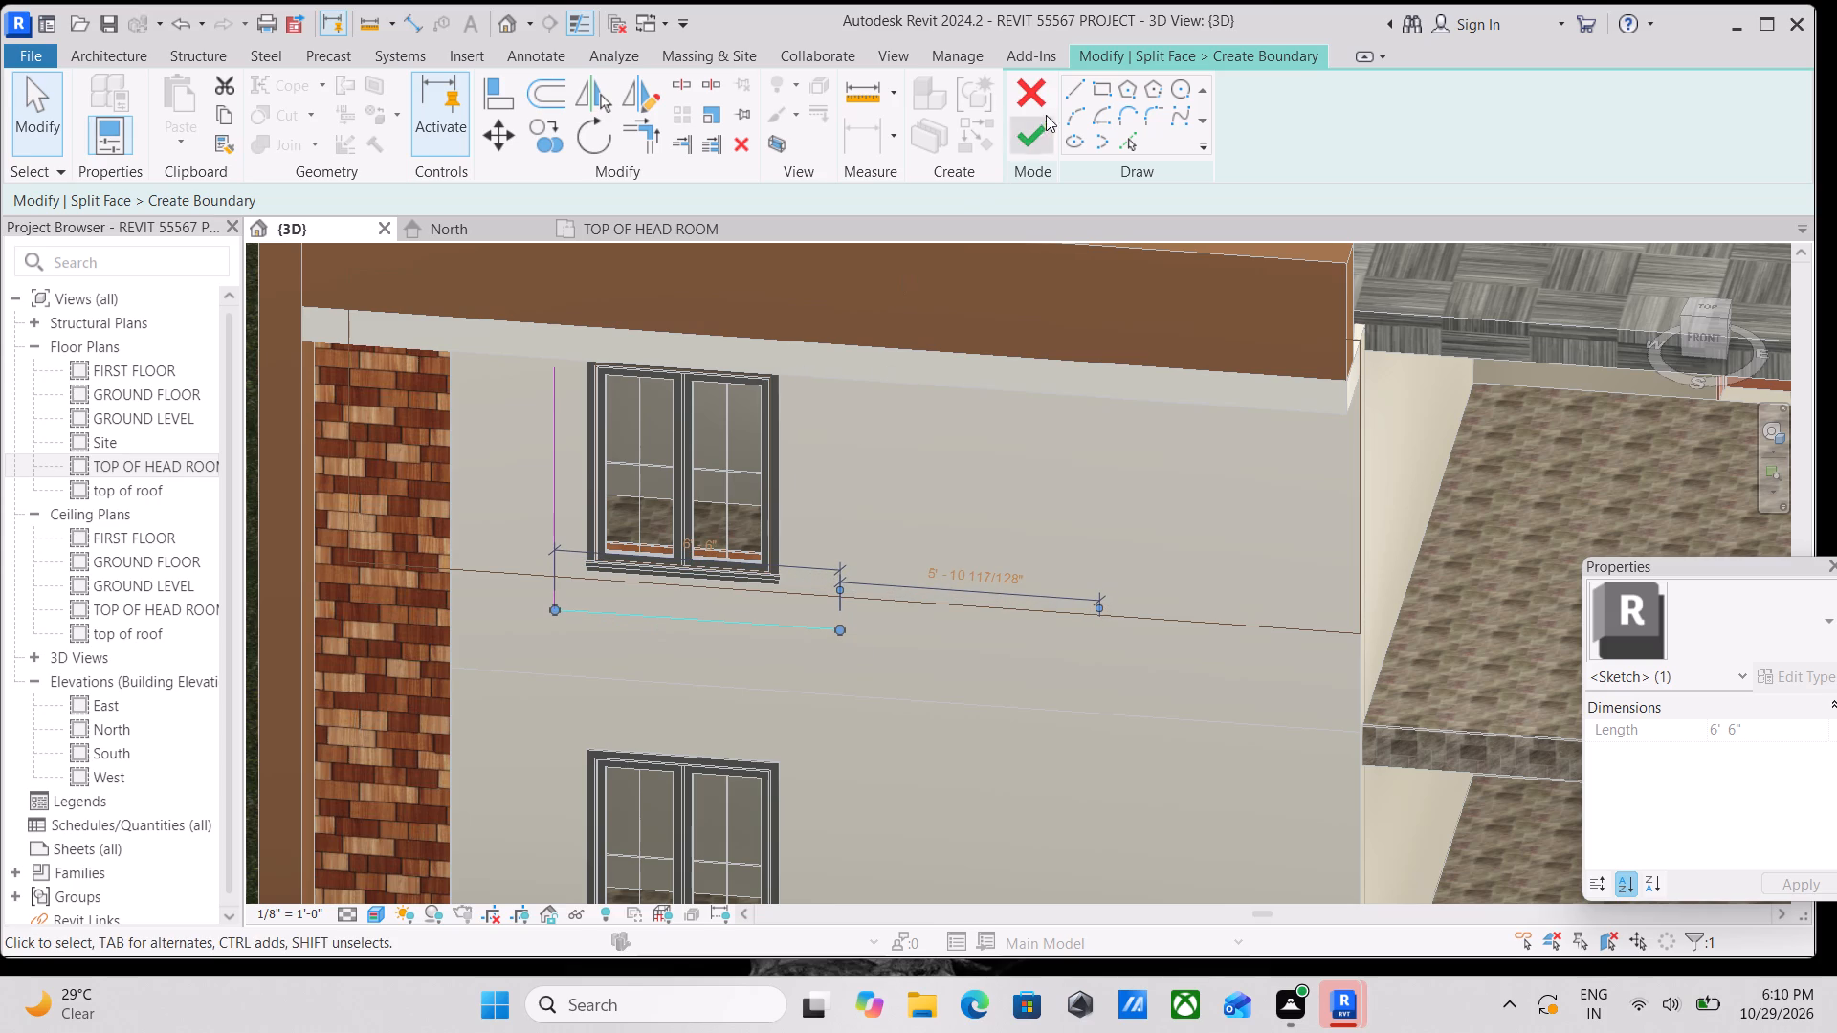
Close the boundary loop with a vertical line on the window's far side and a line back along the window head.
left_click(1071, 91)
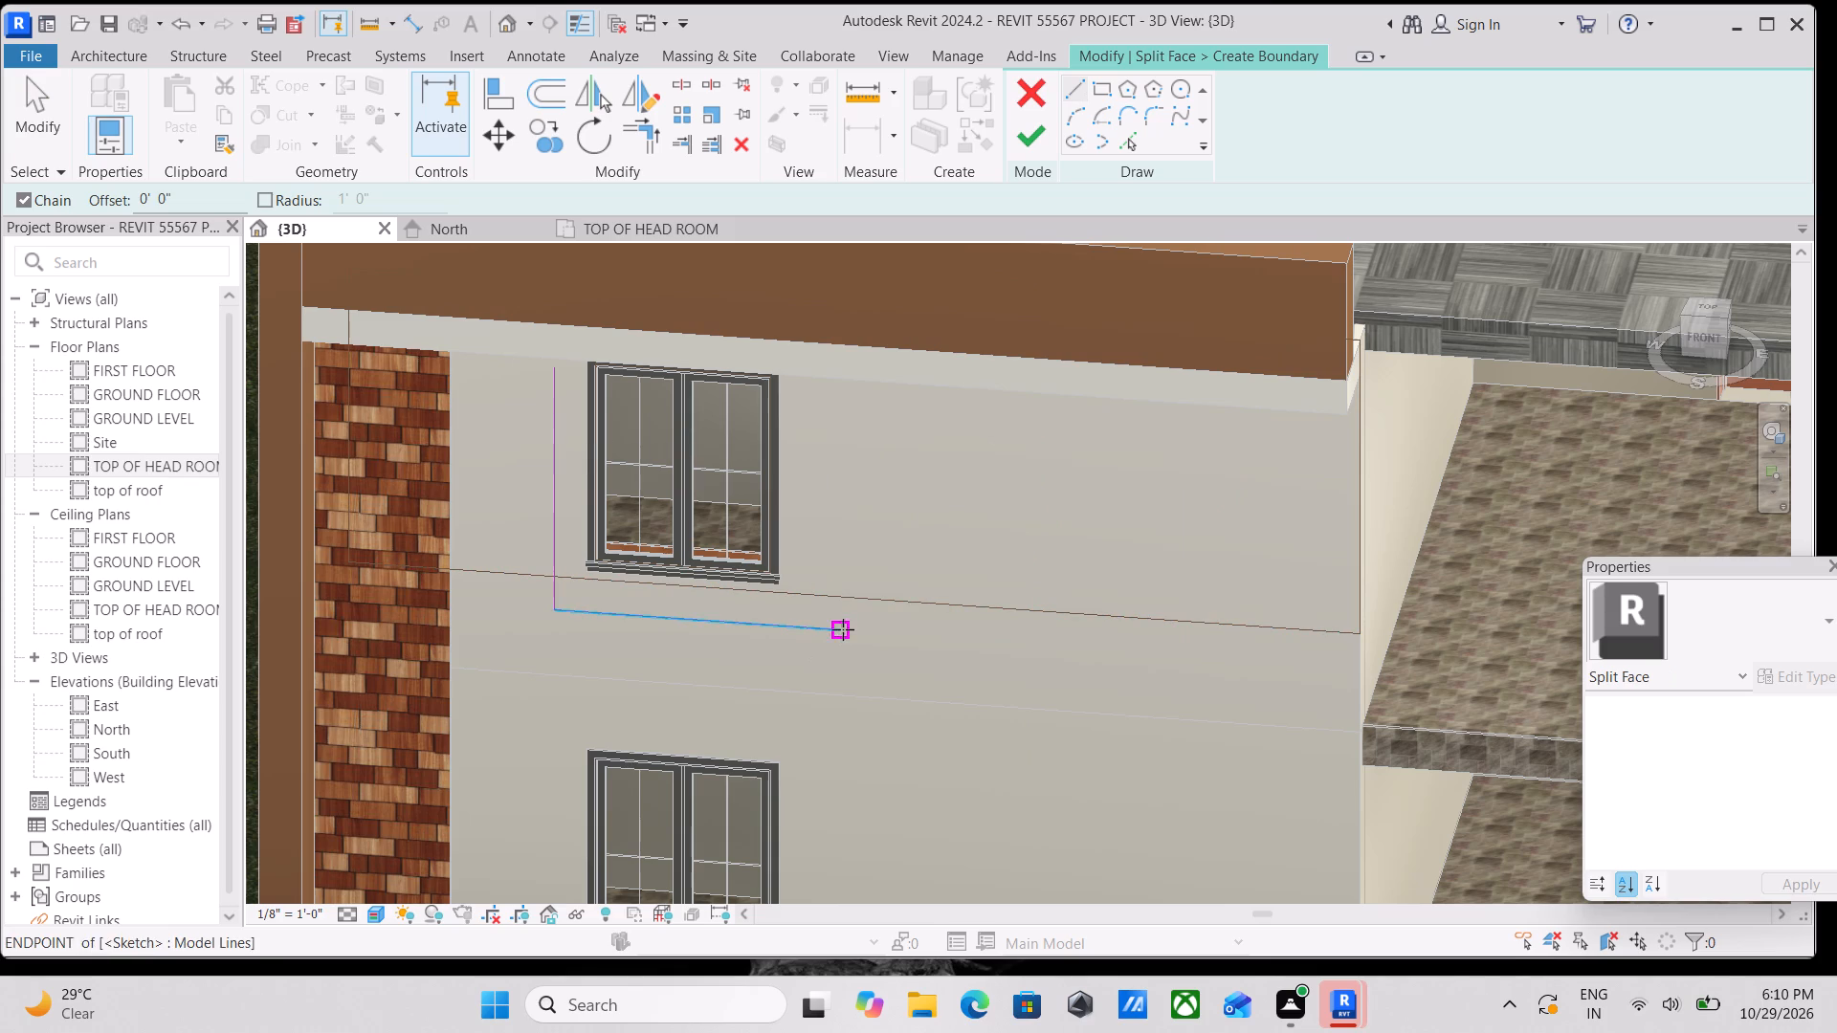
left_click(843, 629)
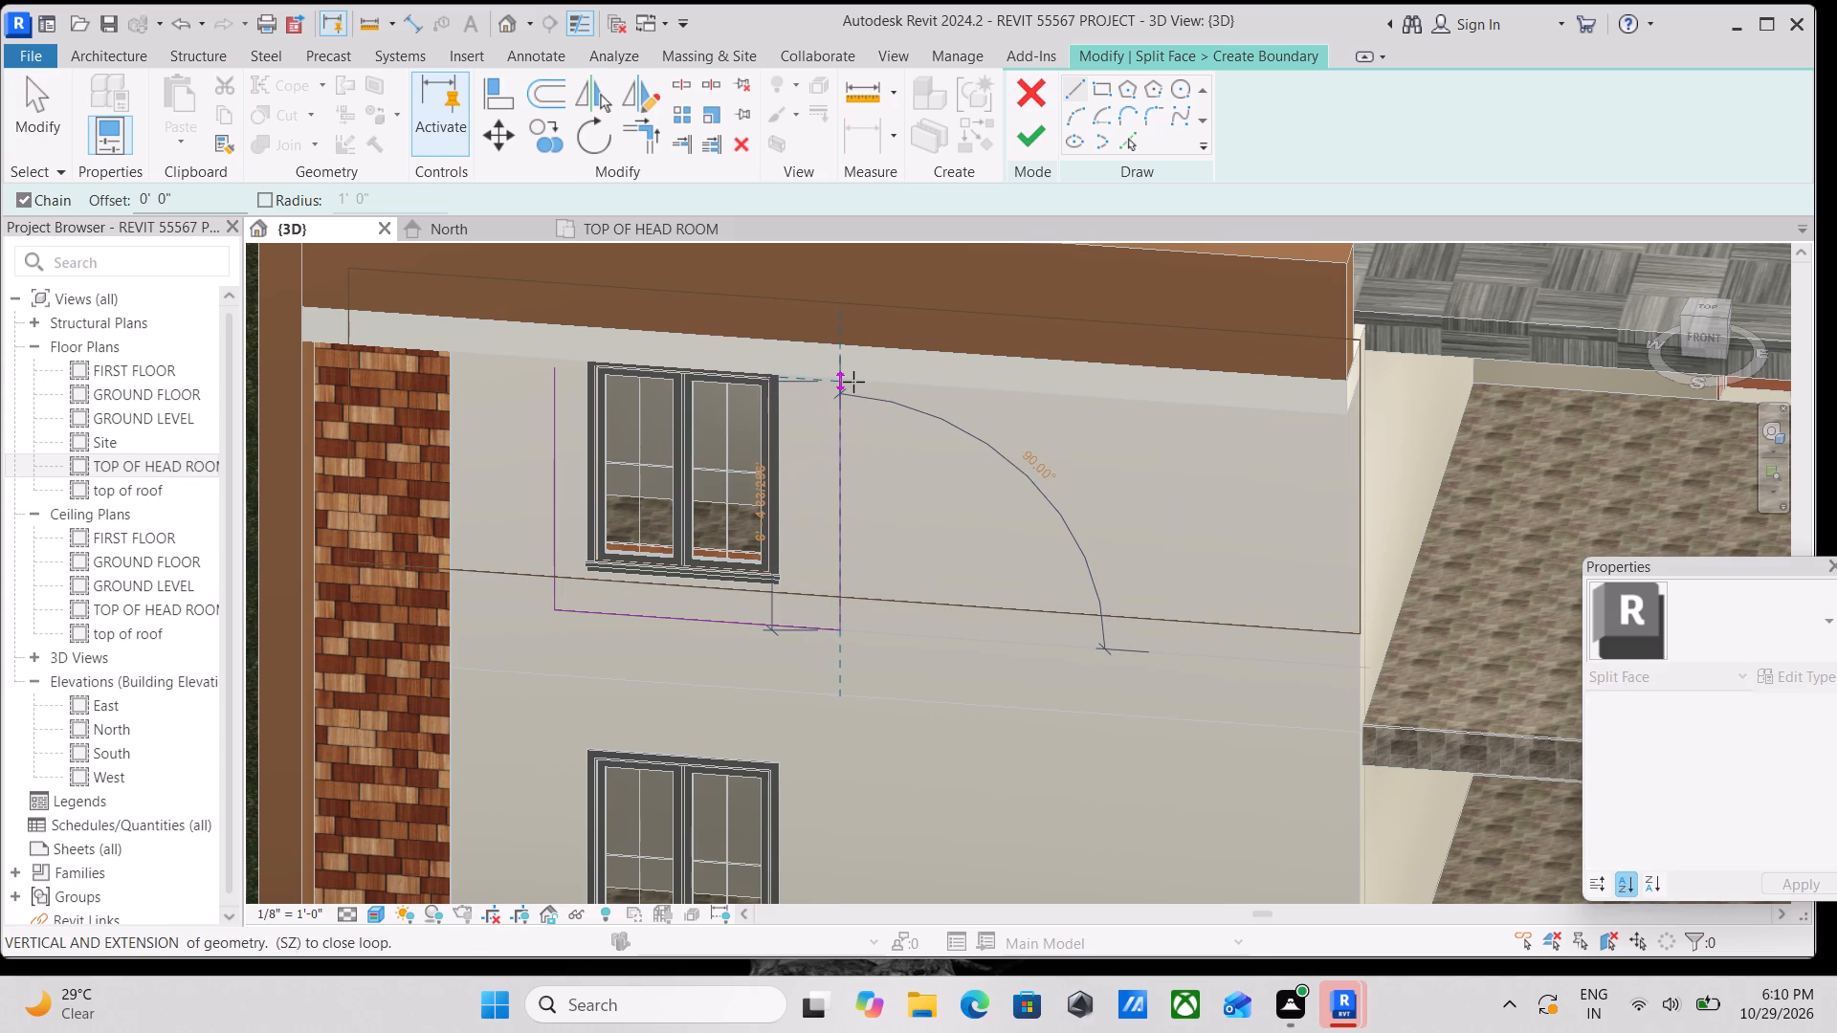
left_click(853, 382)
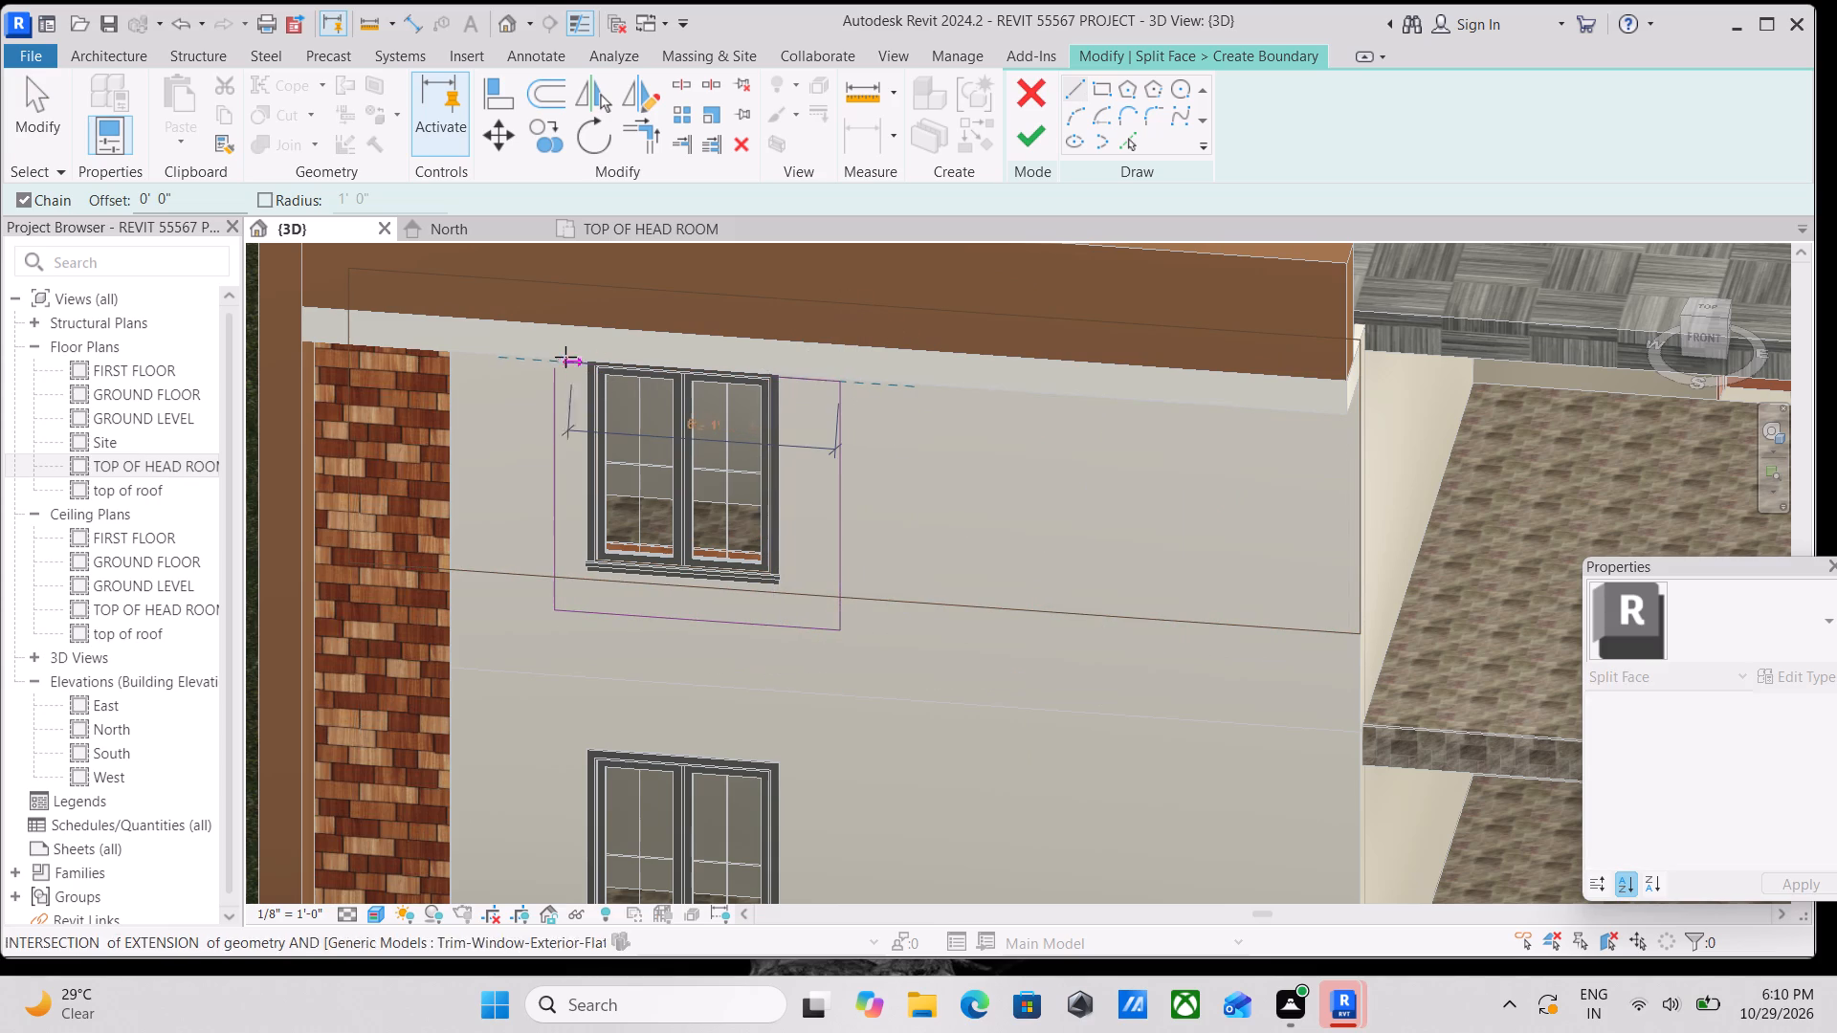
left_click(564, 357)
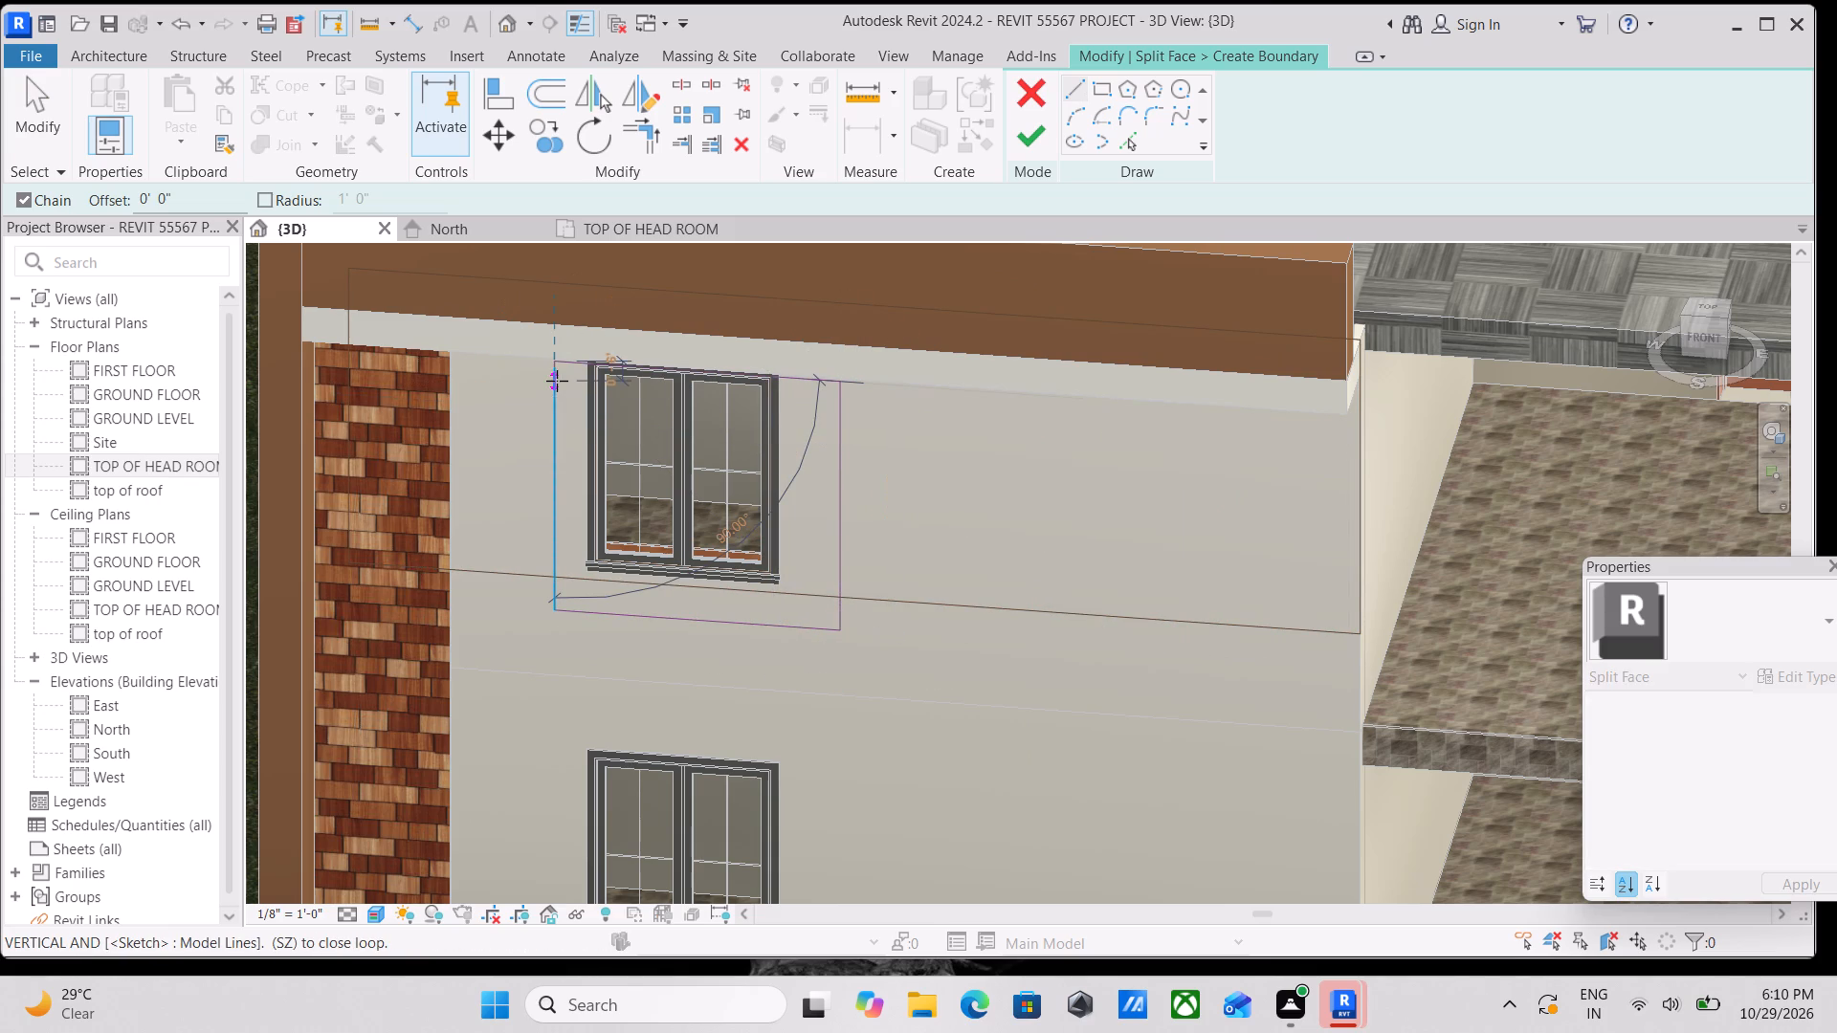
left_click(554, 373)
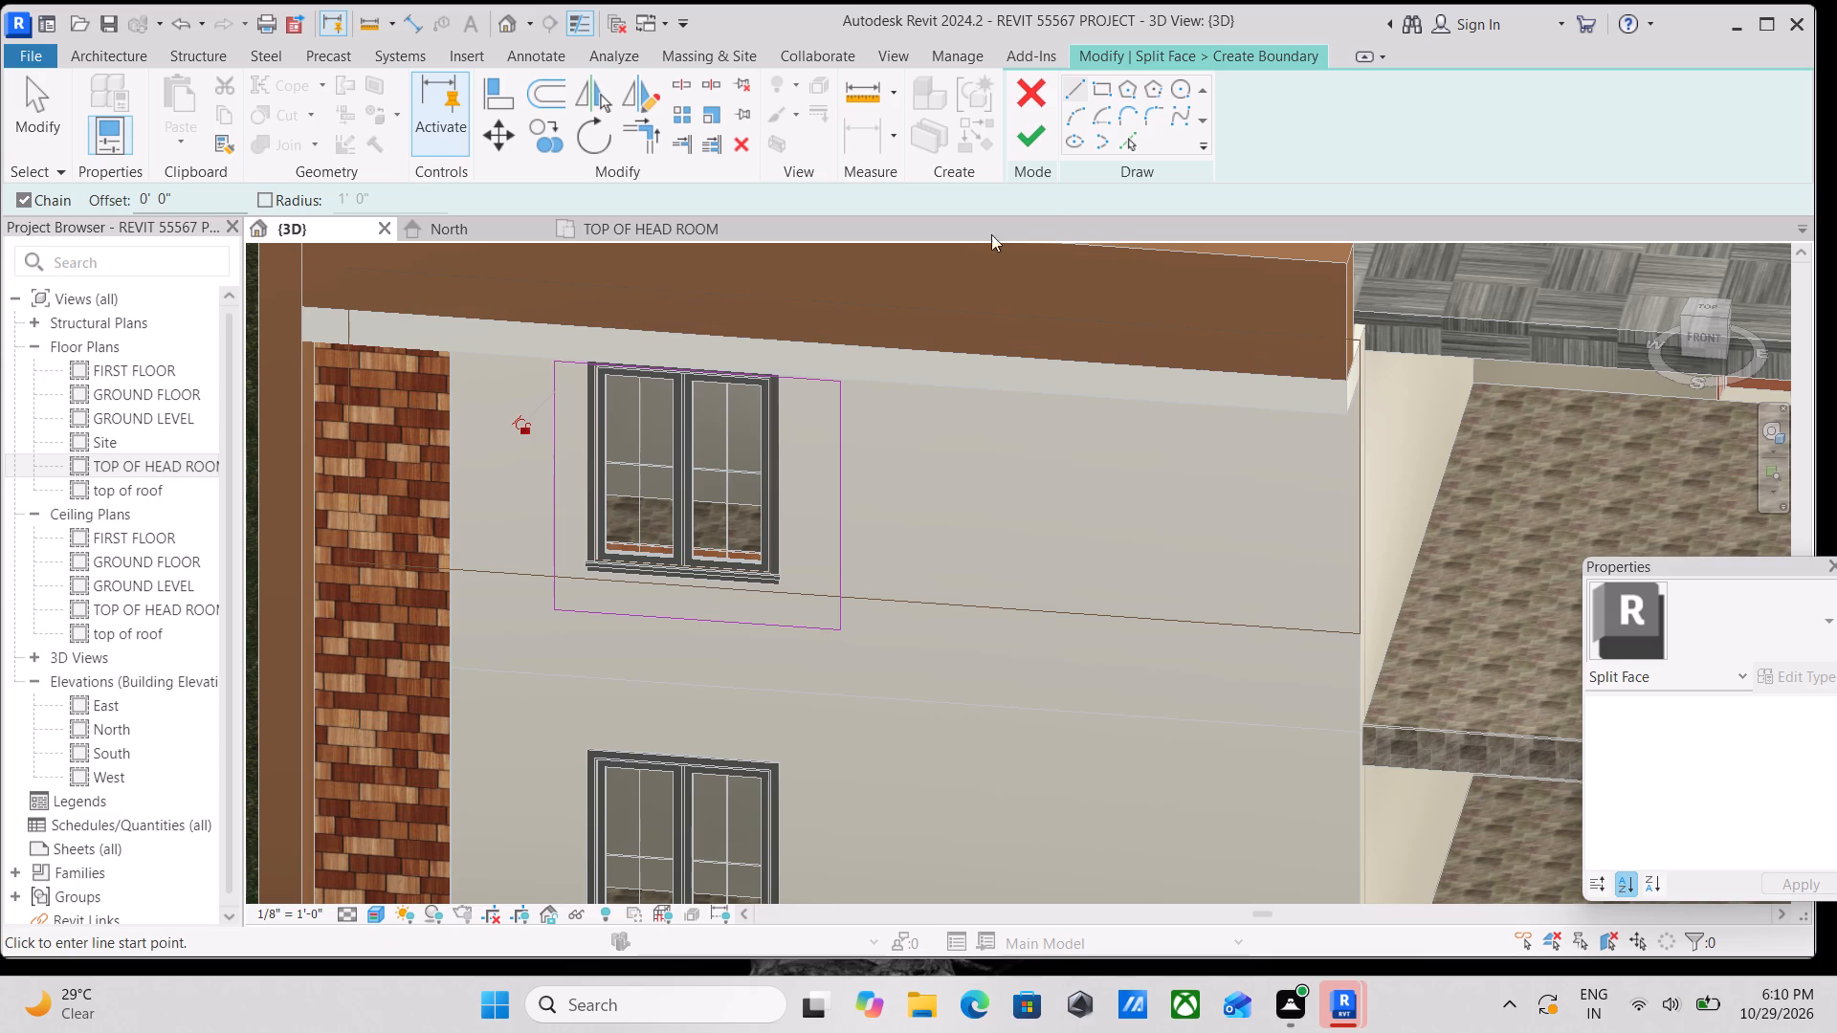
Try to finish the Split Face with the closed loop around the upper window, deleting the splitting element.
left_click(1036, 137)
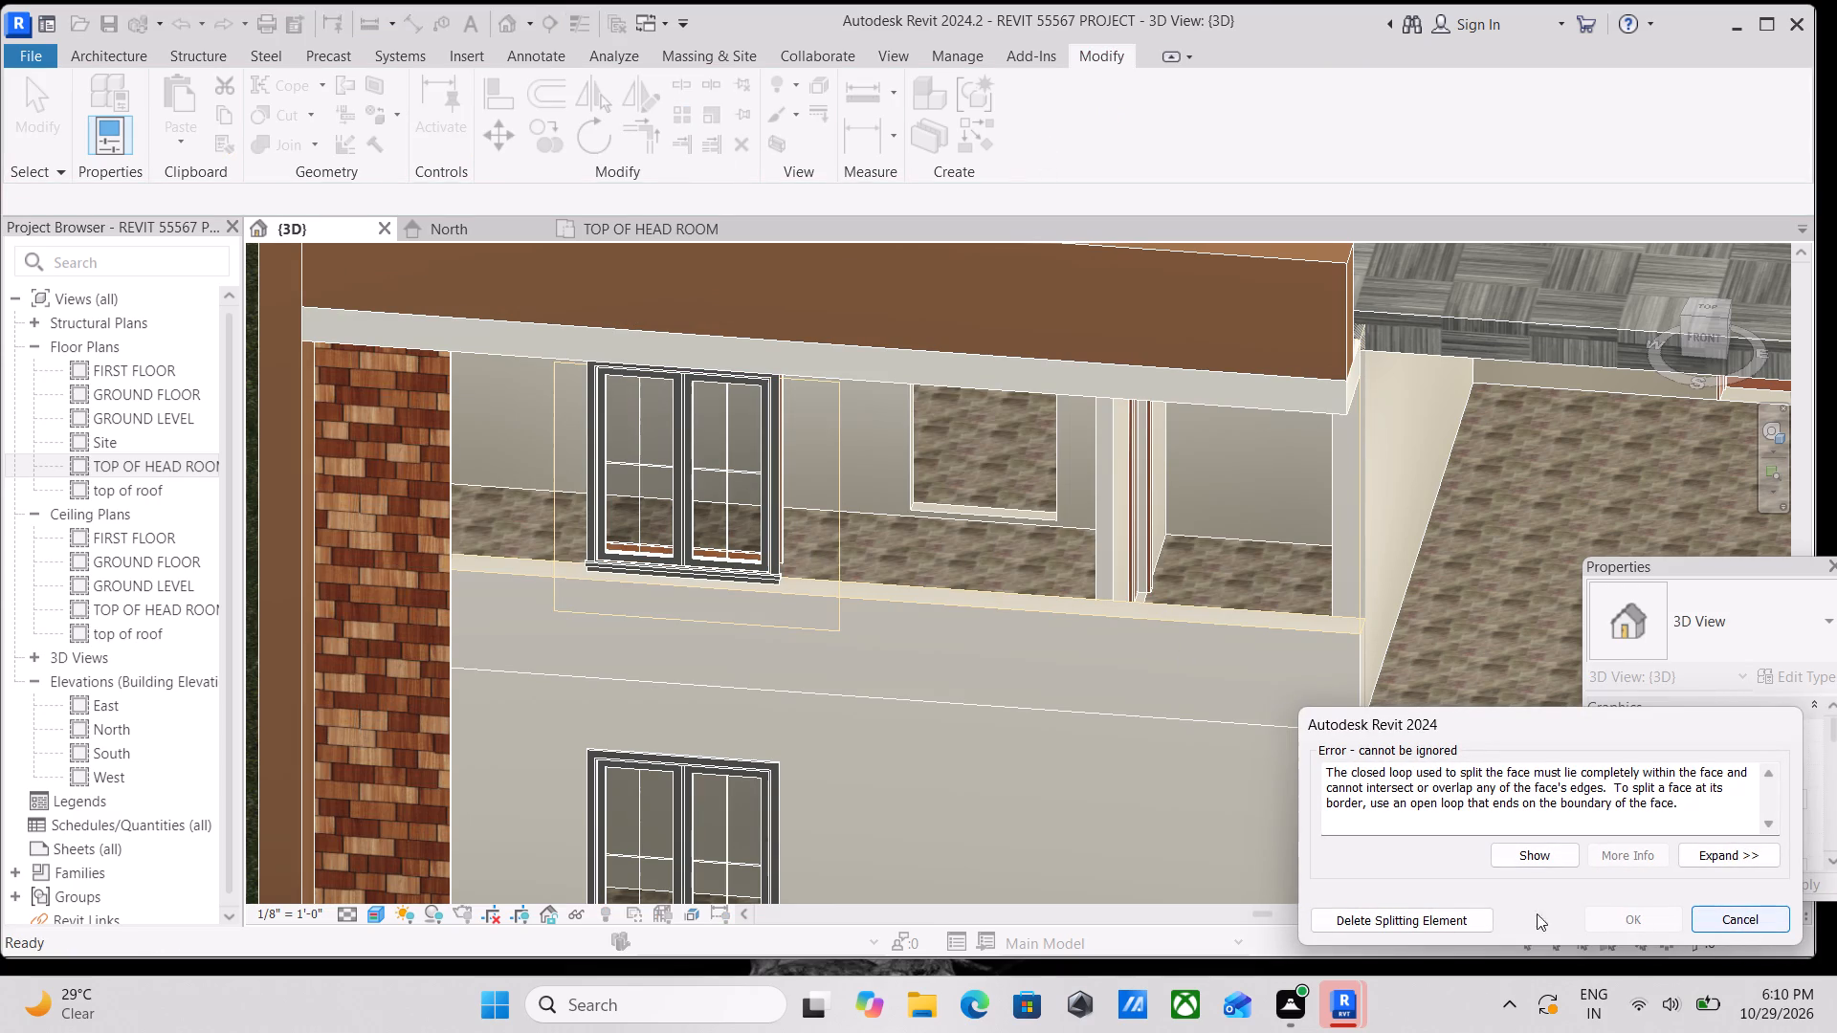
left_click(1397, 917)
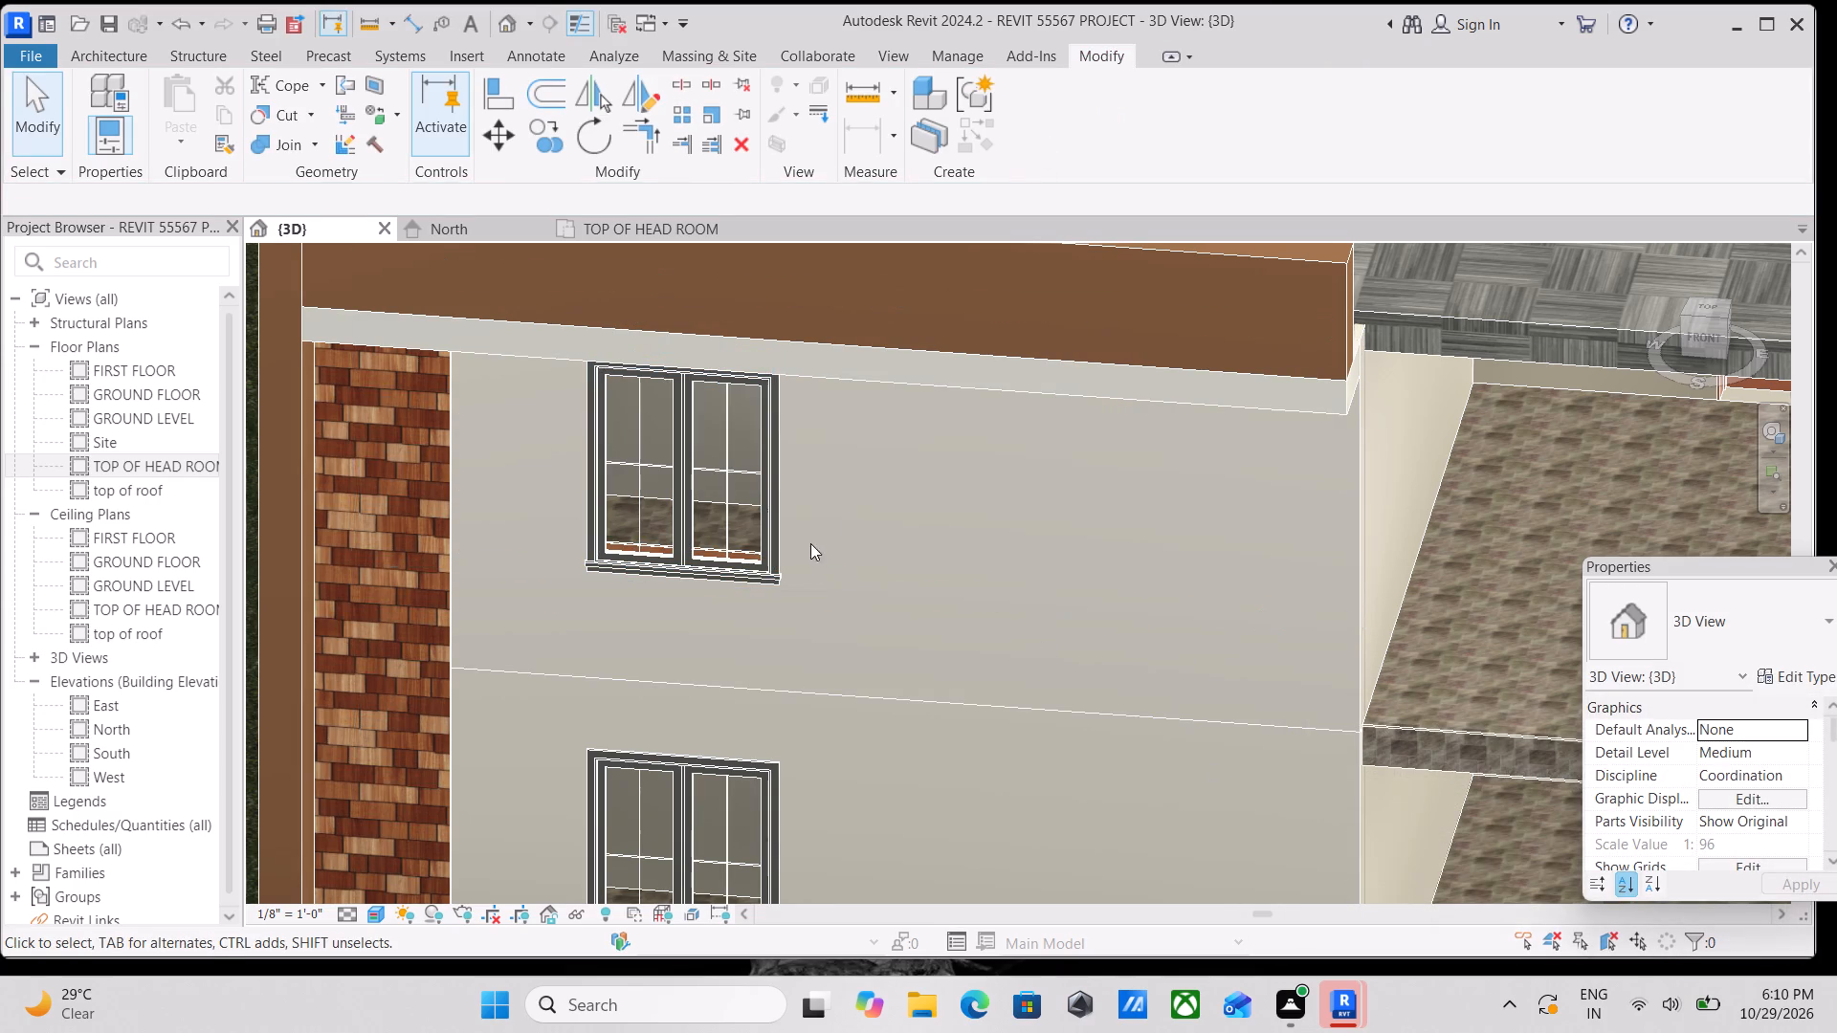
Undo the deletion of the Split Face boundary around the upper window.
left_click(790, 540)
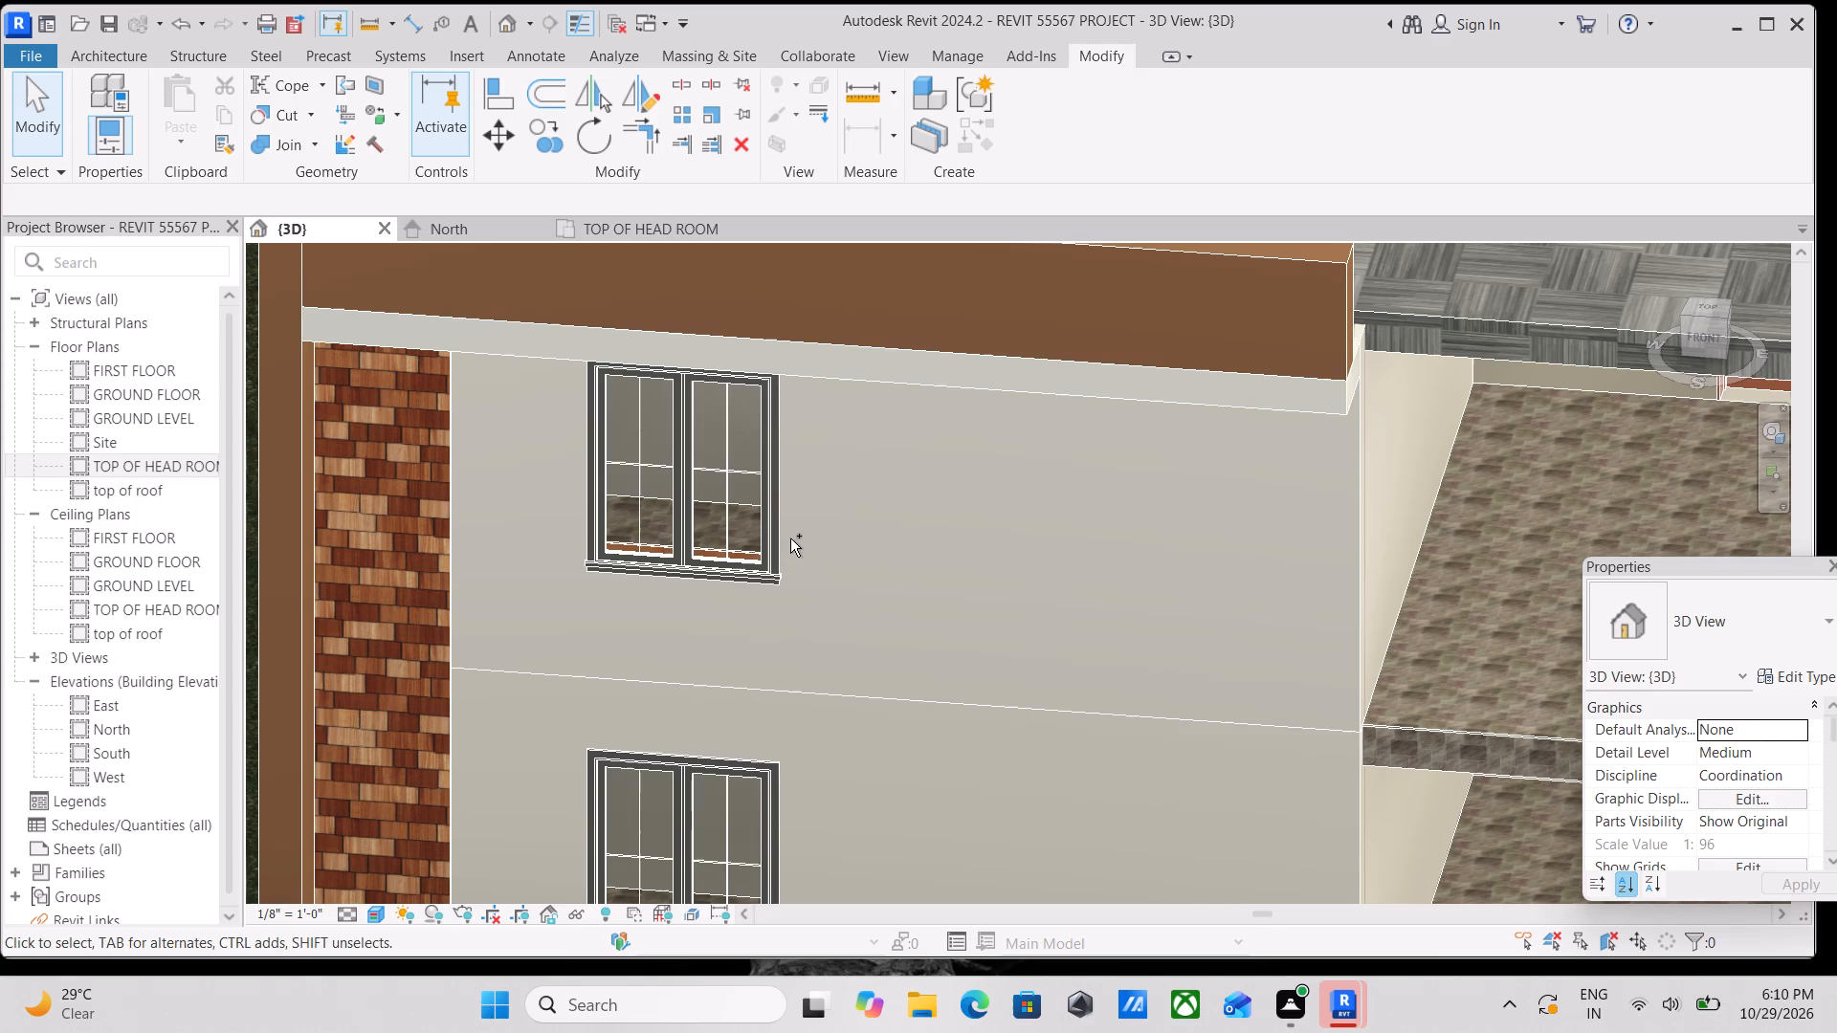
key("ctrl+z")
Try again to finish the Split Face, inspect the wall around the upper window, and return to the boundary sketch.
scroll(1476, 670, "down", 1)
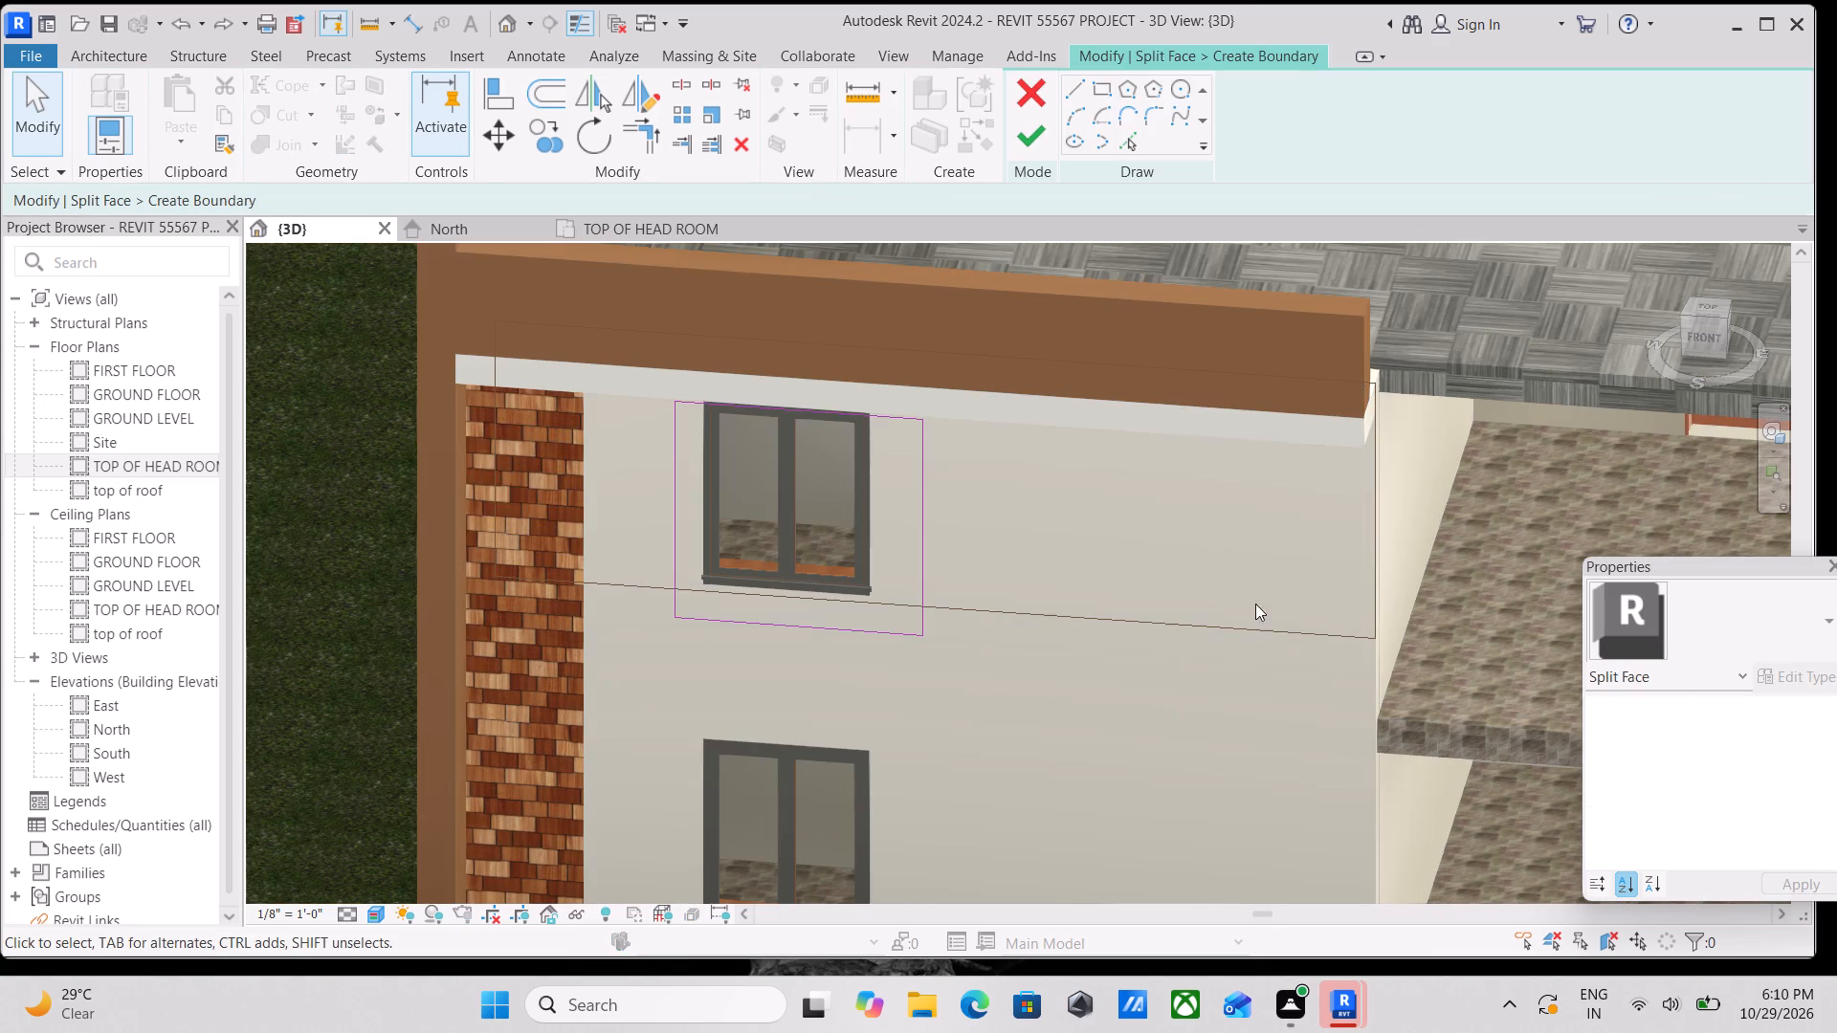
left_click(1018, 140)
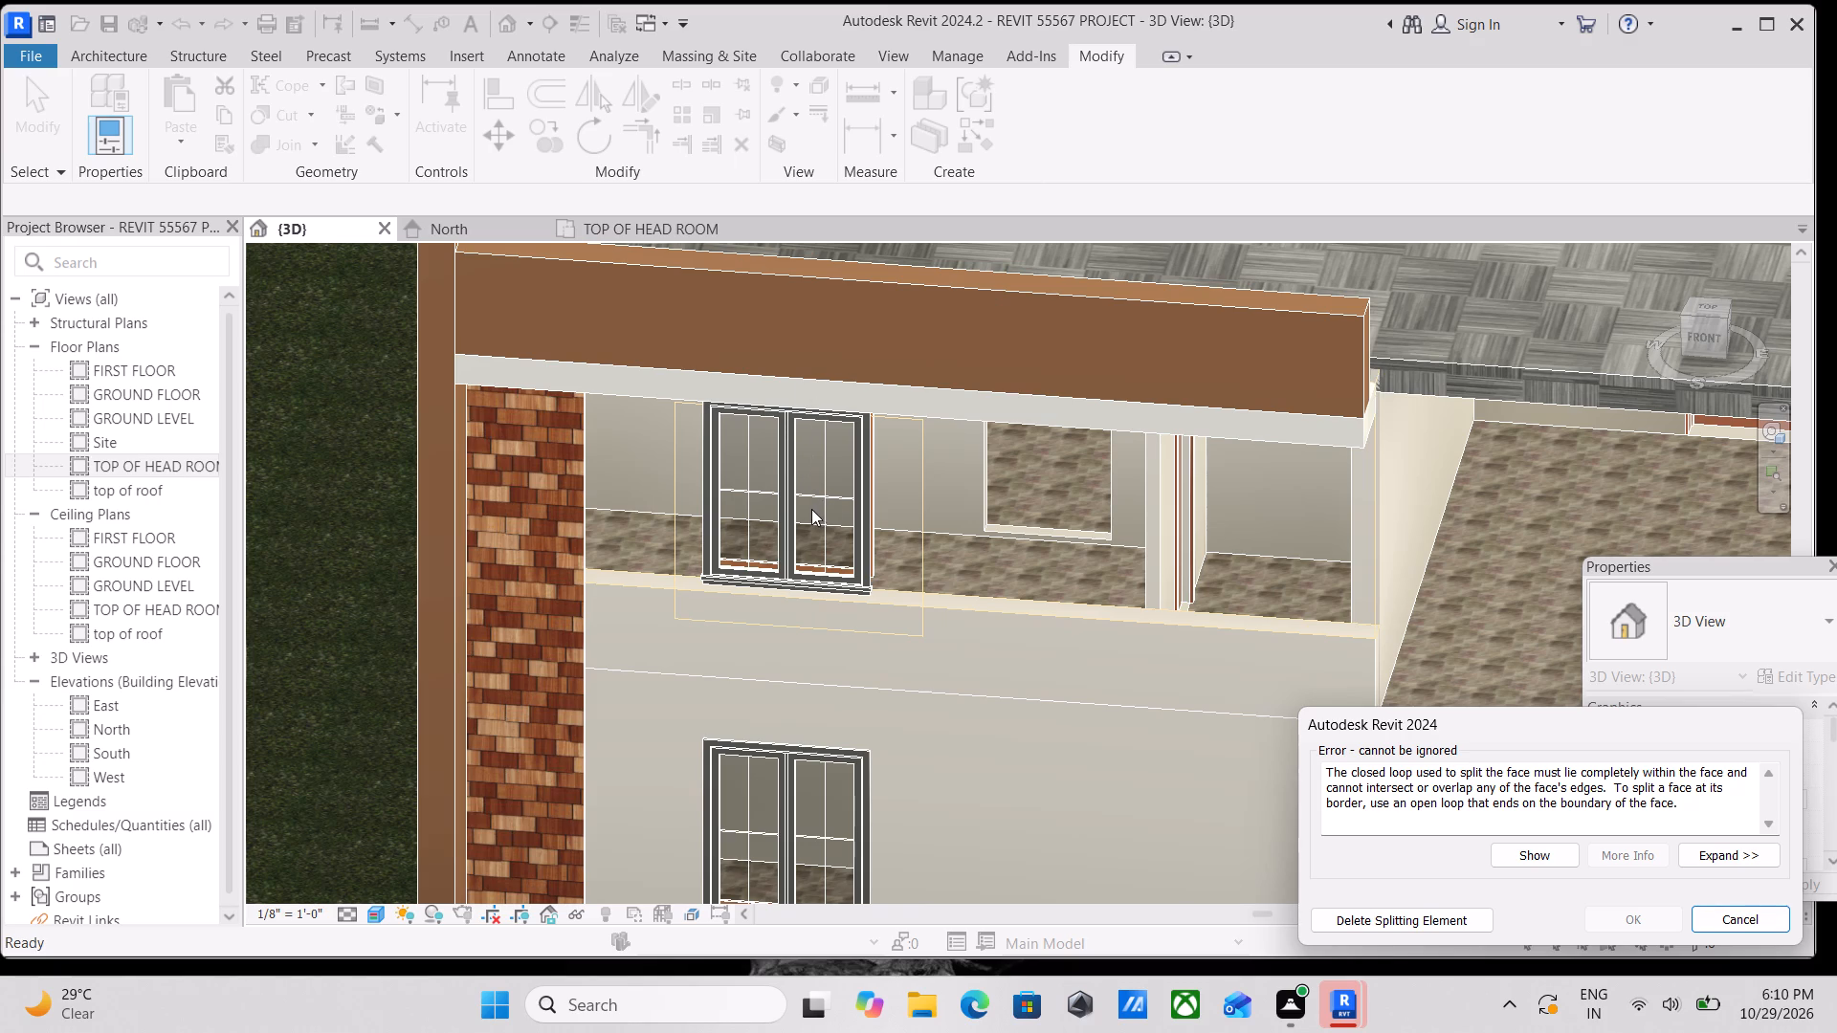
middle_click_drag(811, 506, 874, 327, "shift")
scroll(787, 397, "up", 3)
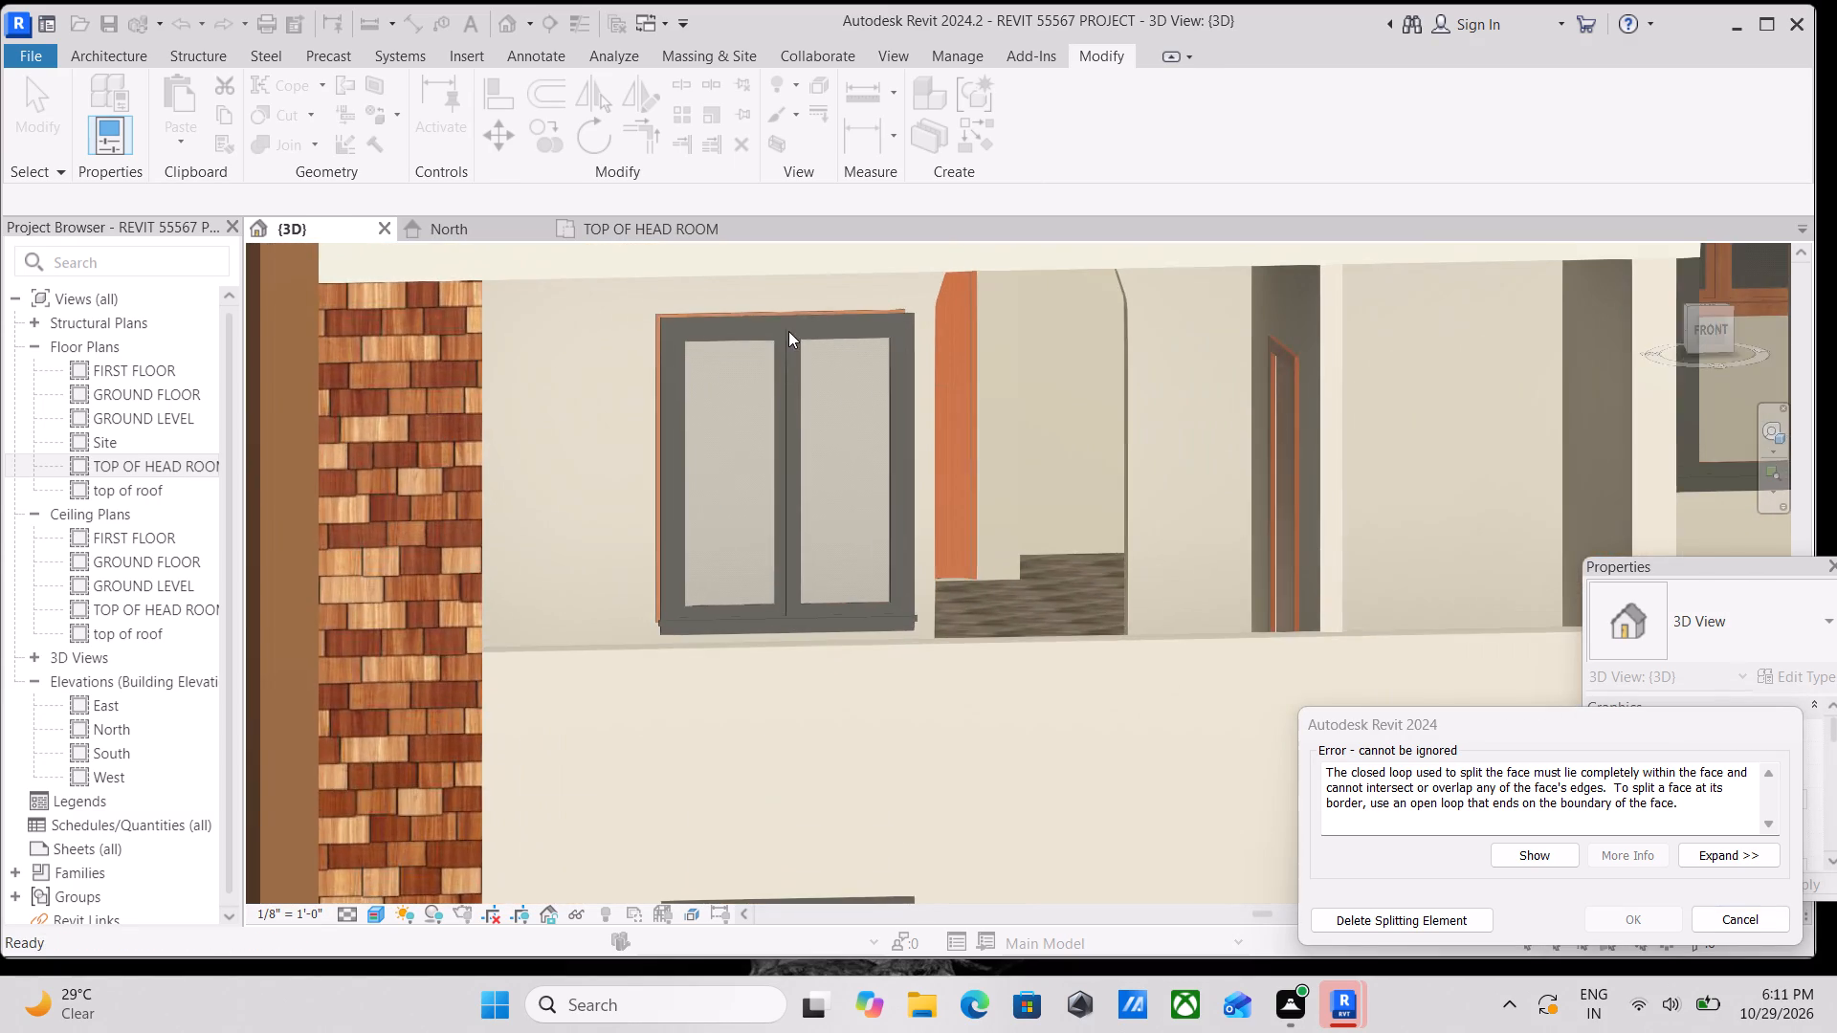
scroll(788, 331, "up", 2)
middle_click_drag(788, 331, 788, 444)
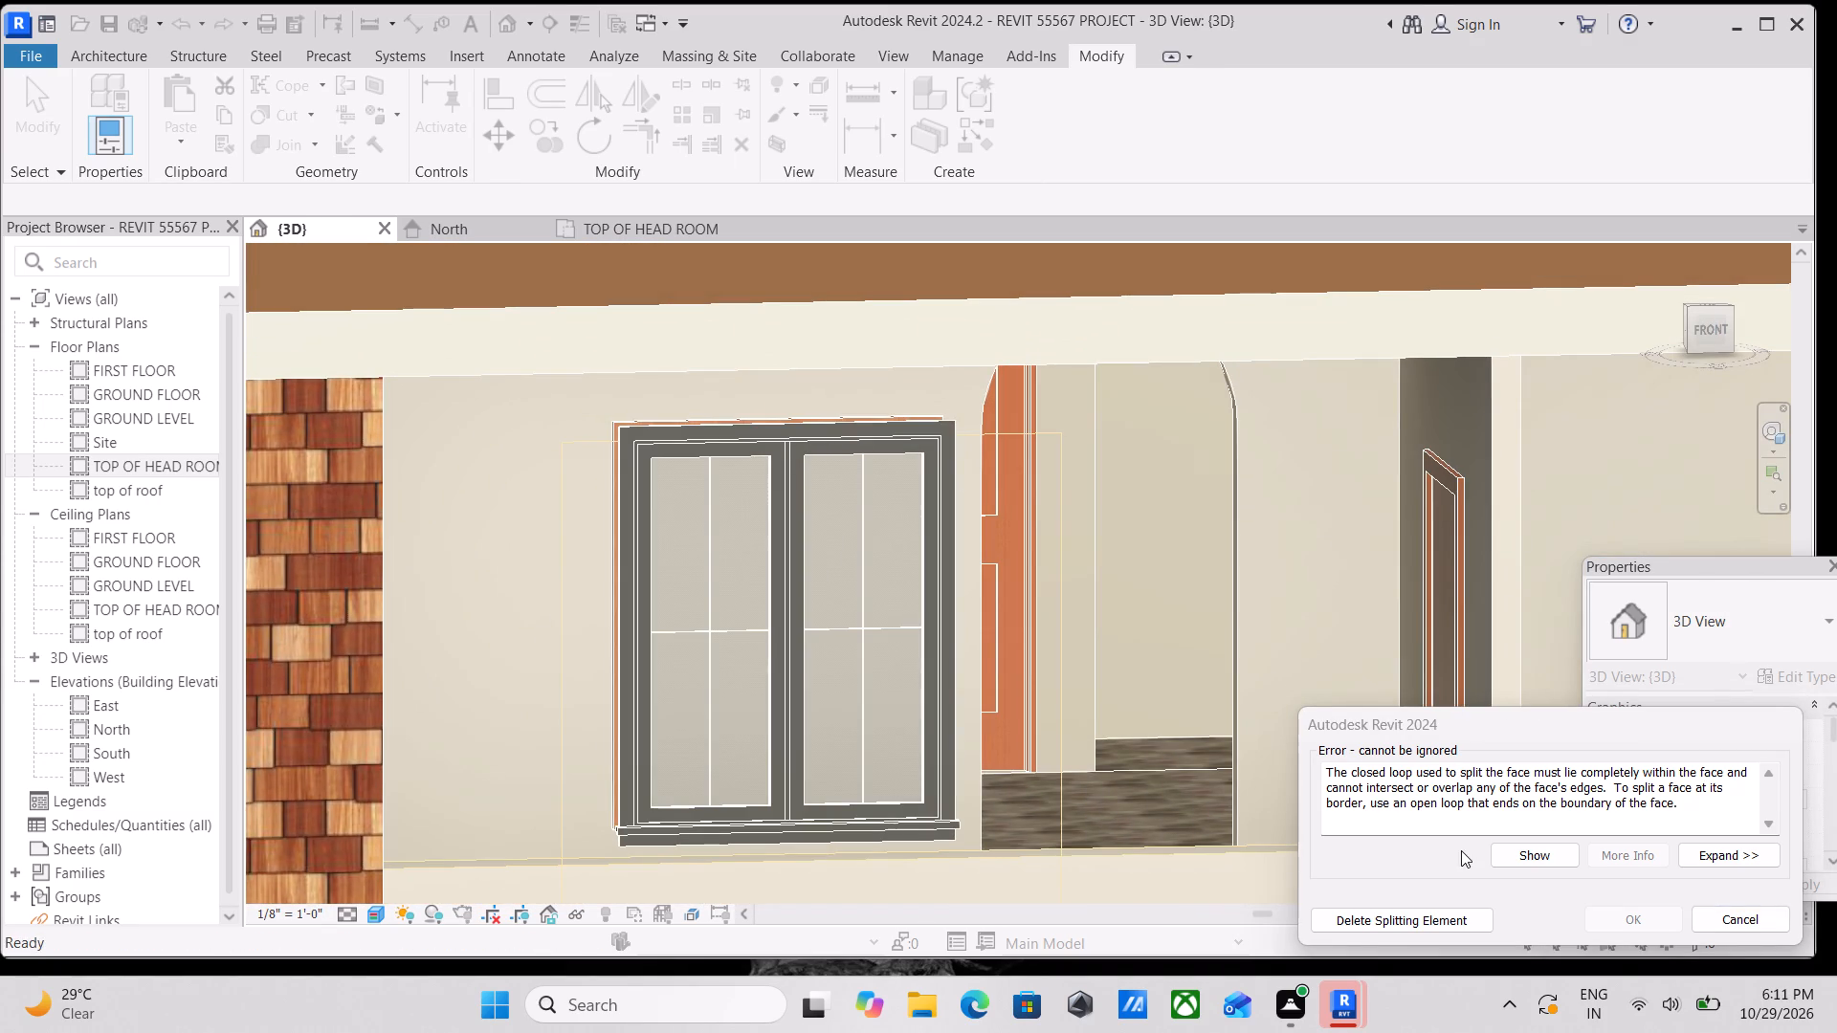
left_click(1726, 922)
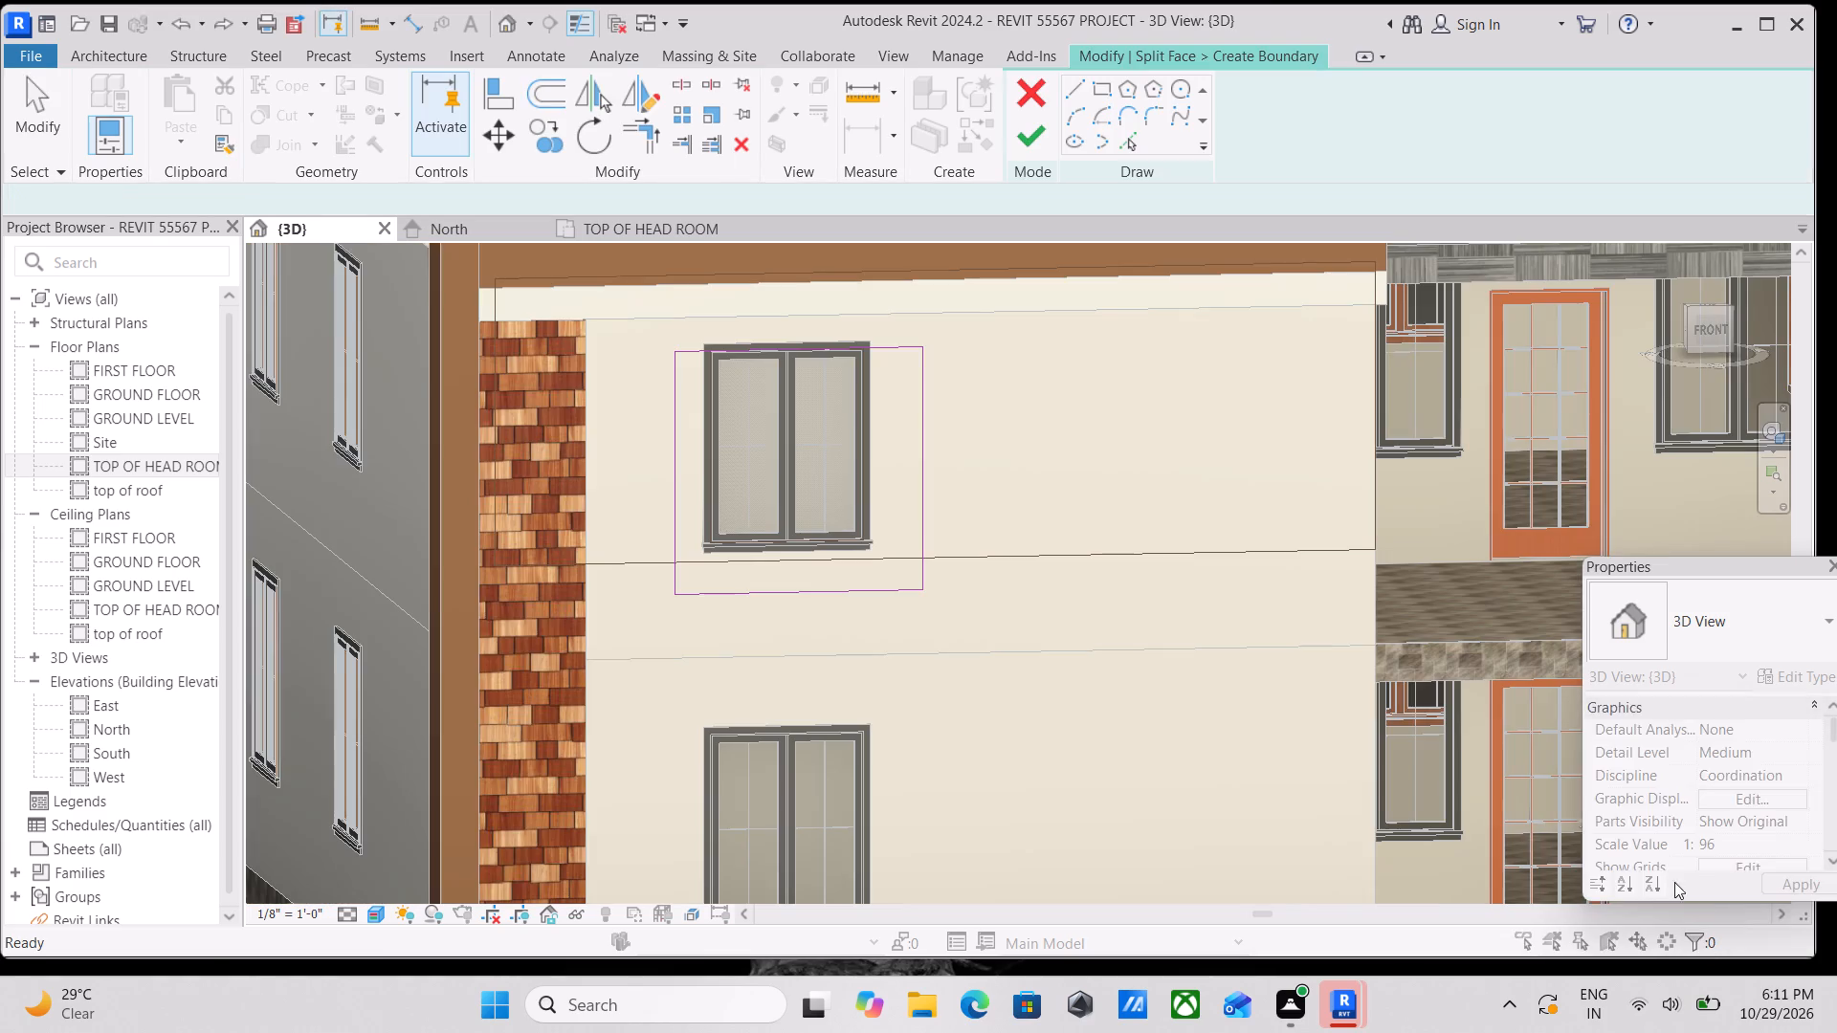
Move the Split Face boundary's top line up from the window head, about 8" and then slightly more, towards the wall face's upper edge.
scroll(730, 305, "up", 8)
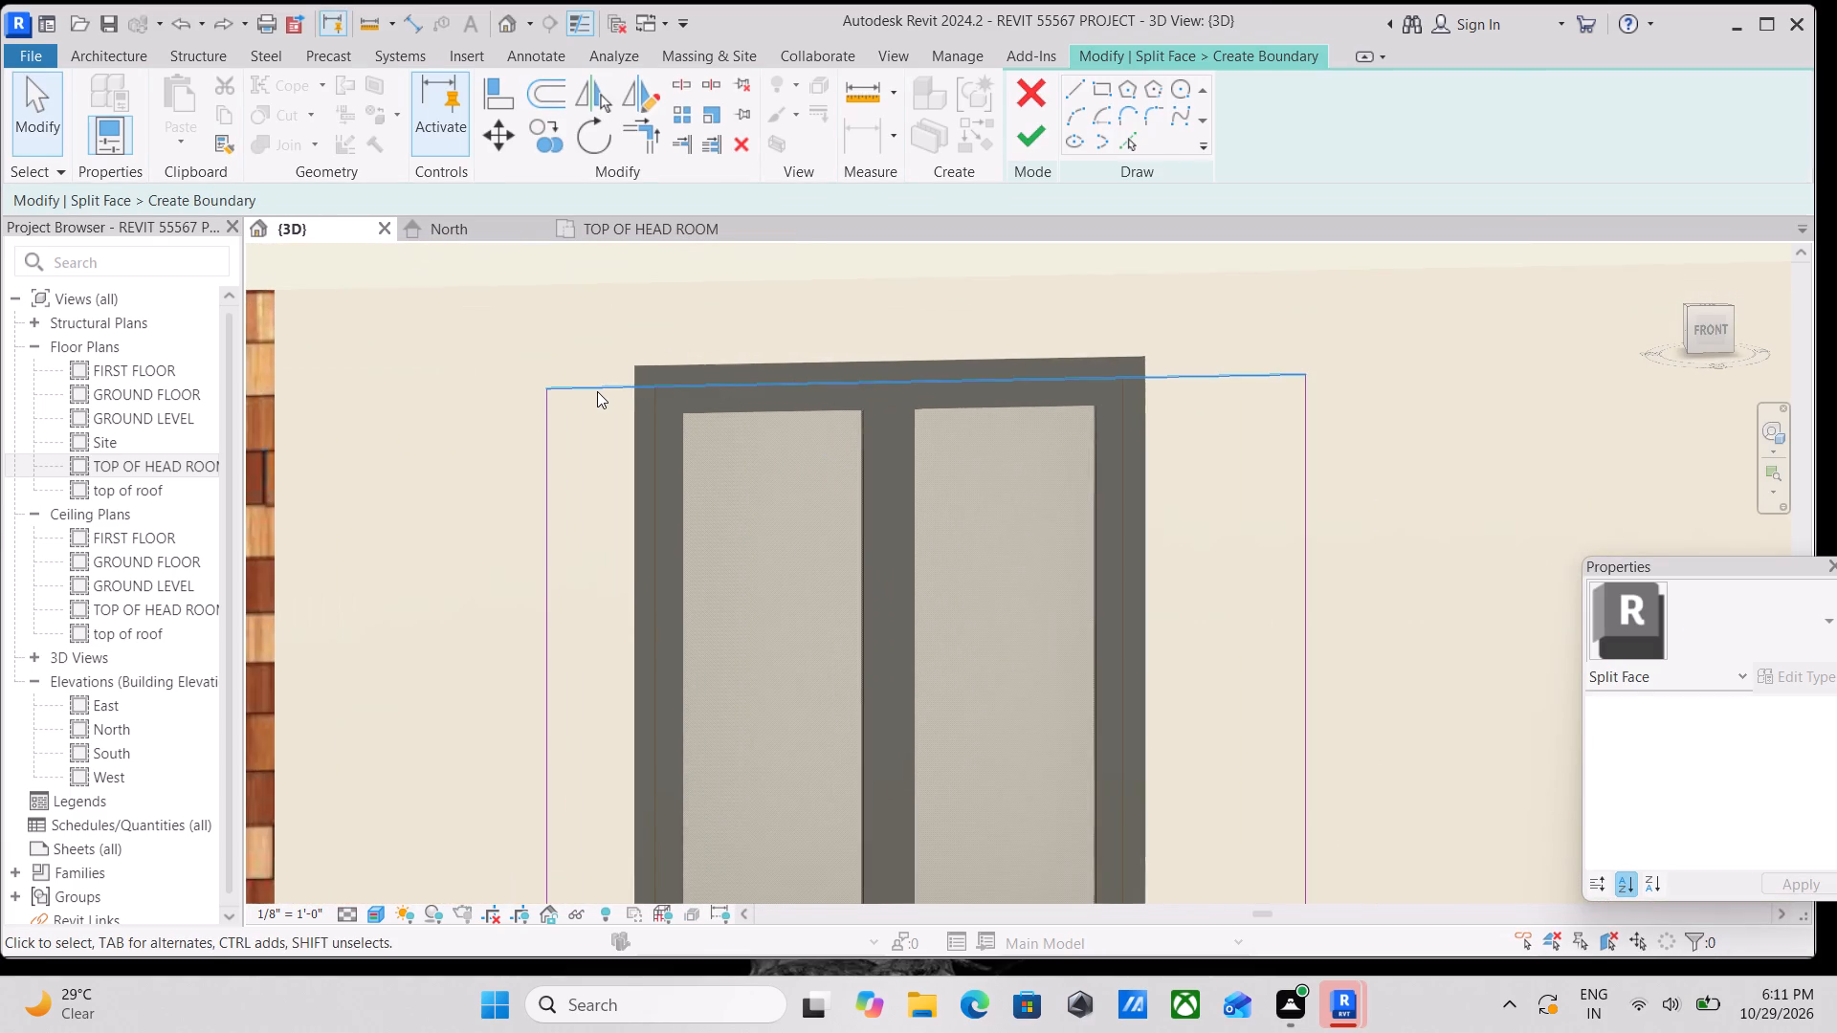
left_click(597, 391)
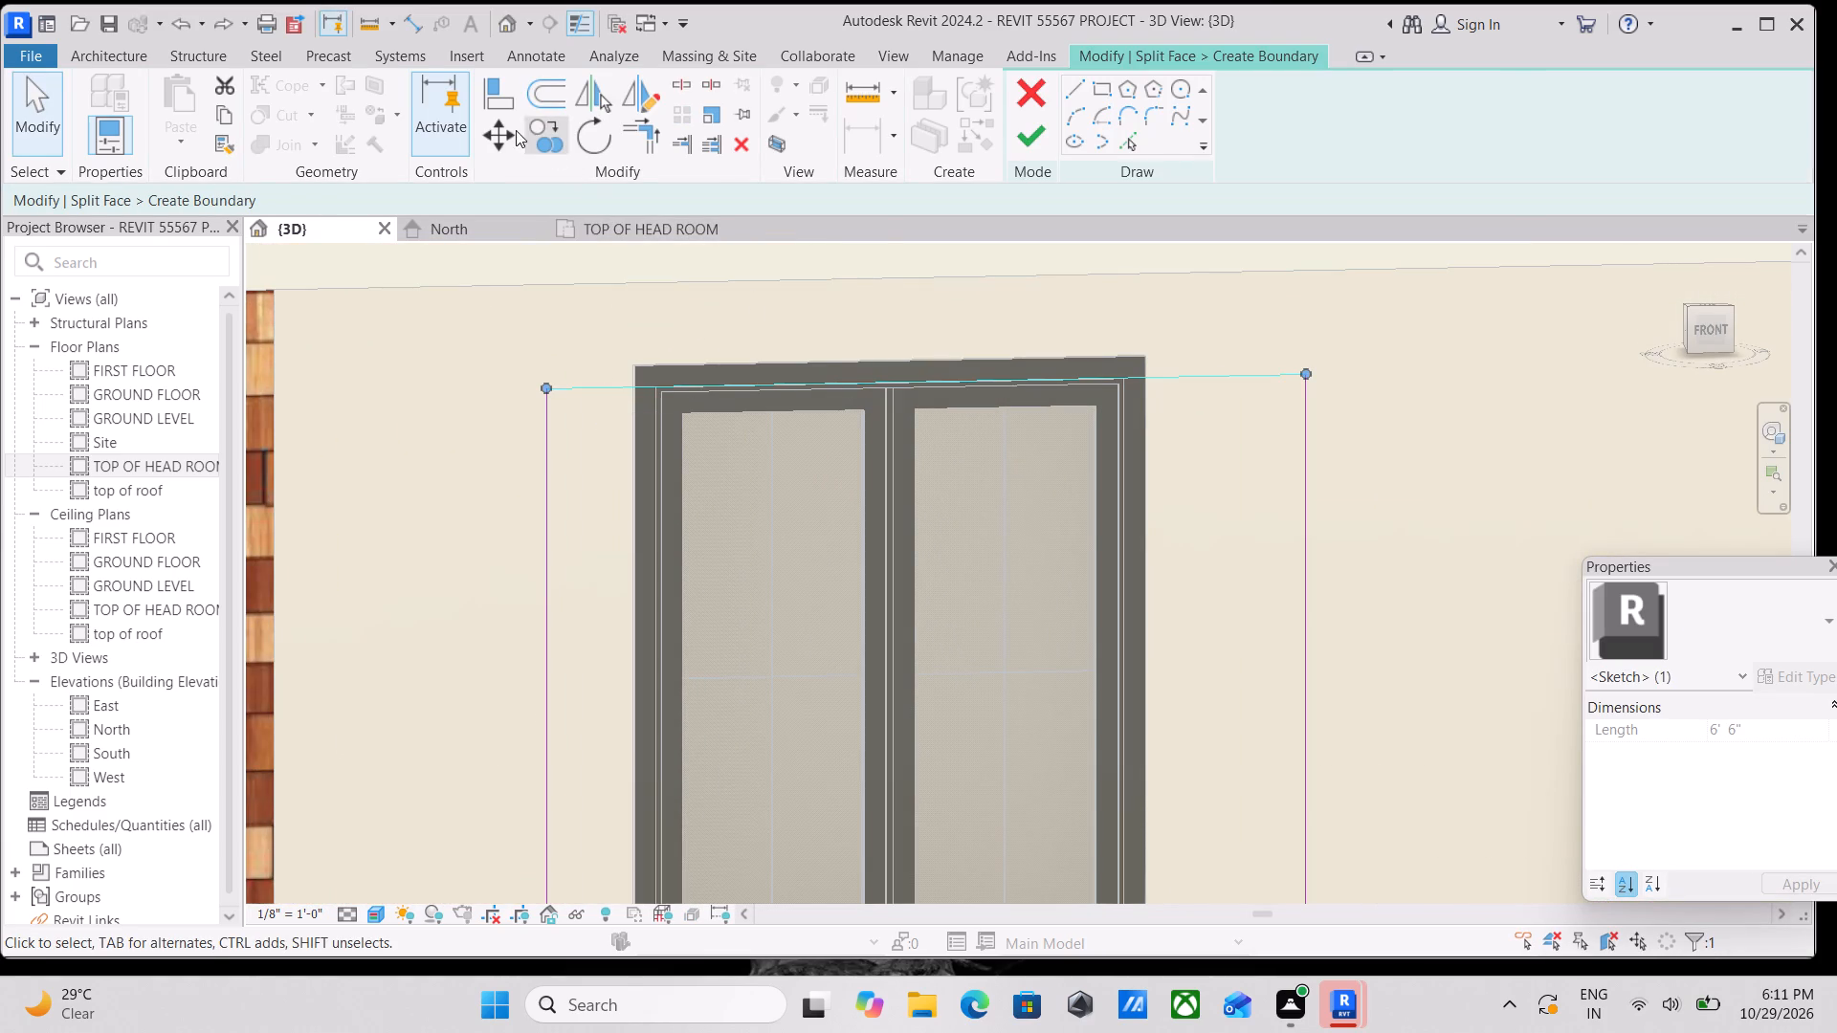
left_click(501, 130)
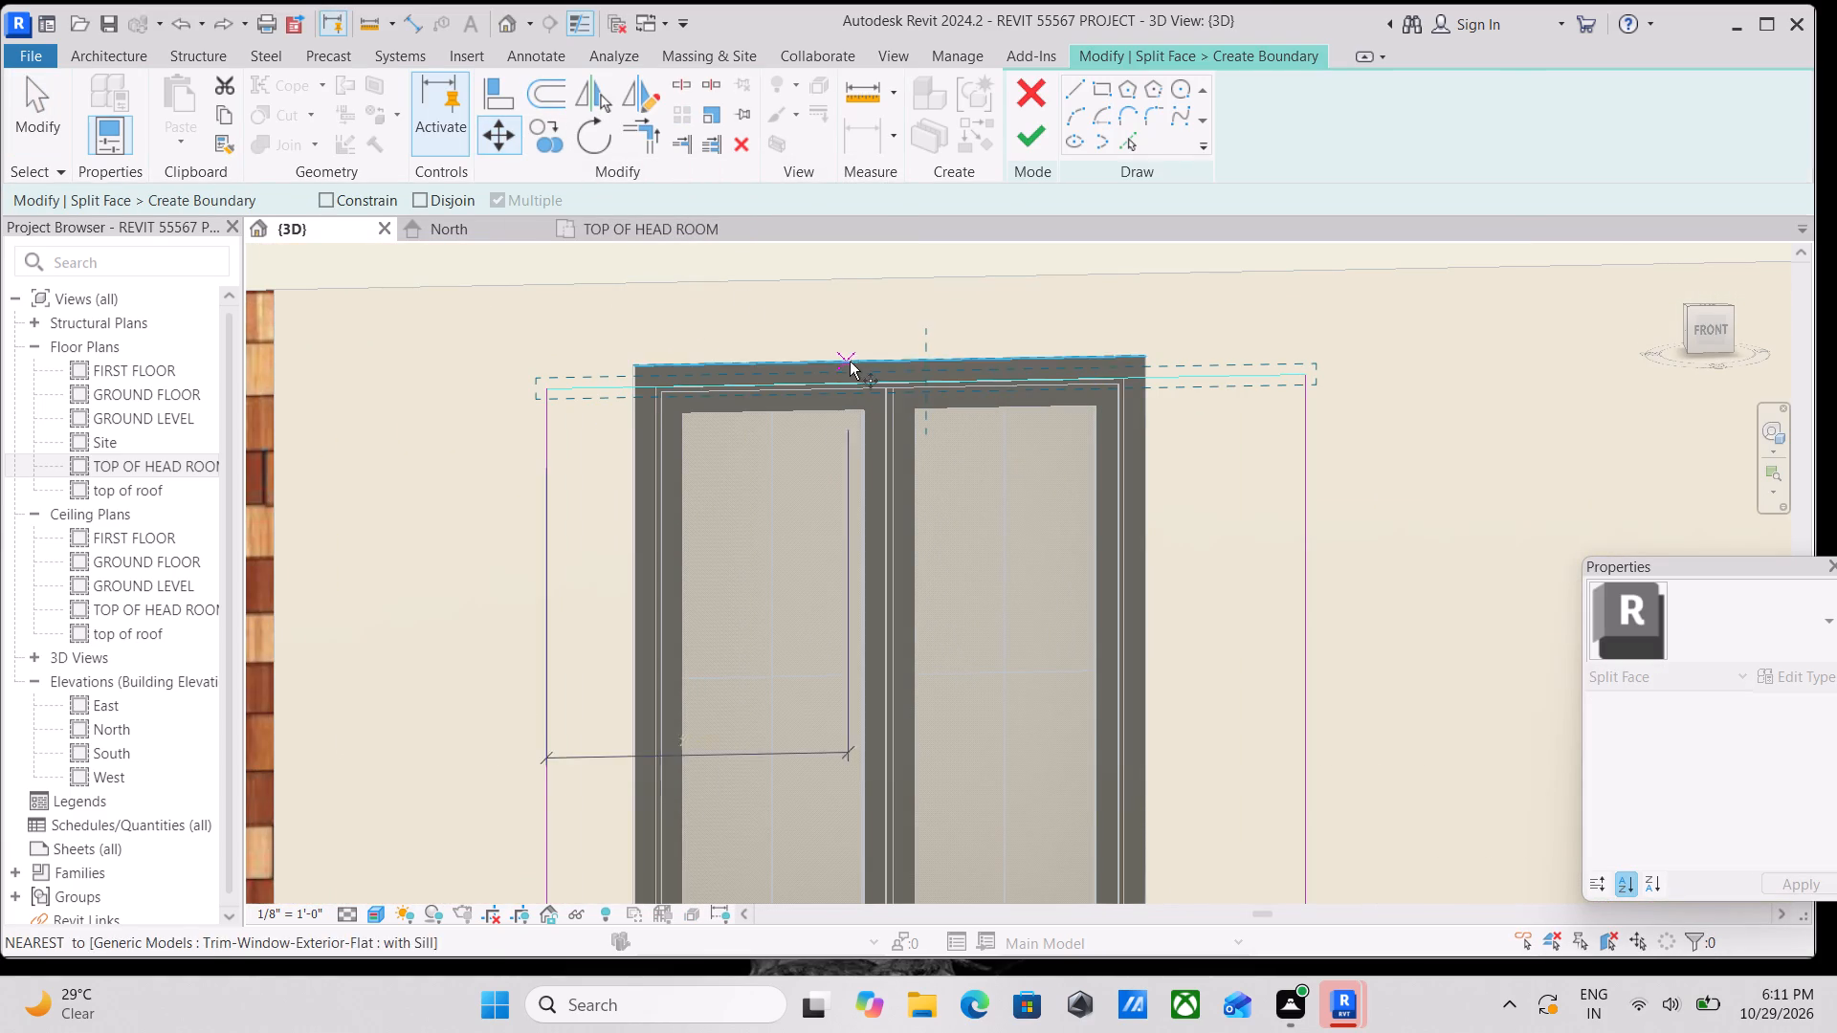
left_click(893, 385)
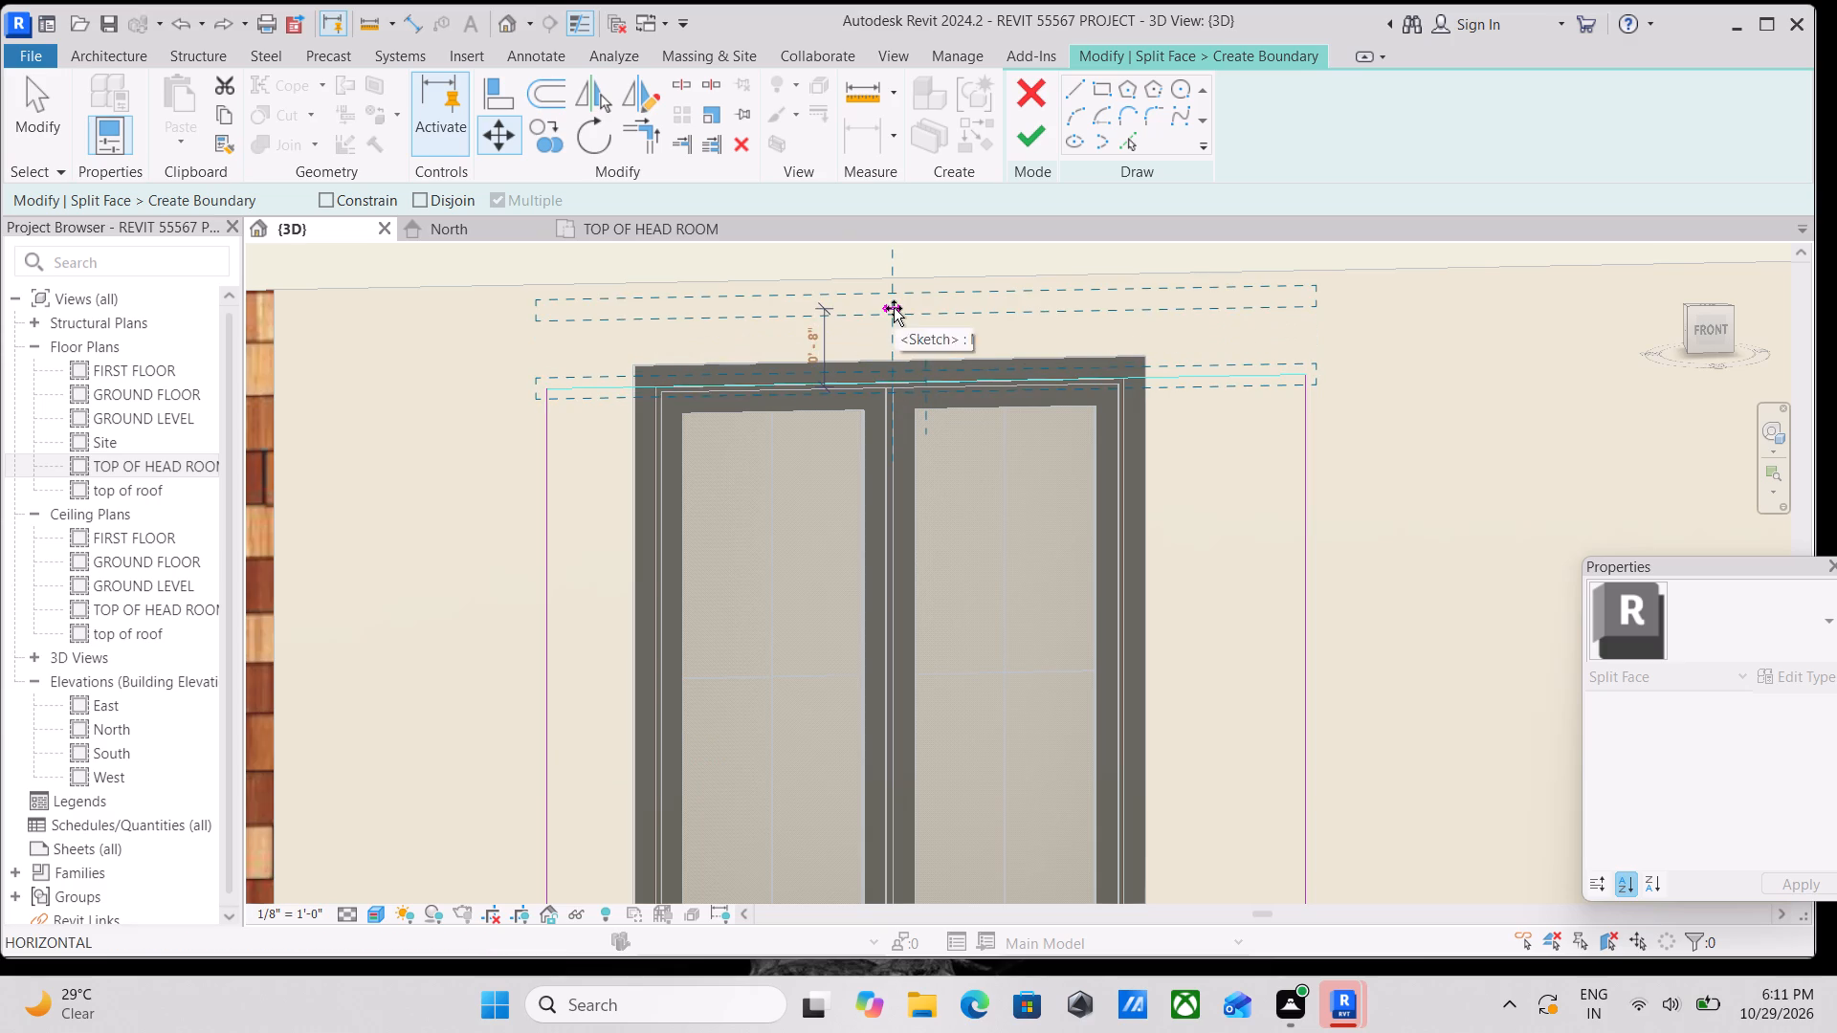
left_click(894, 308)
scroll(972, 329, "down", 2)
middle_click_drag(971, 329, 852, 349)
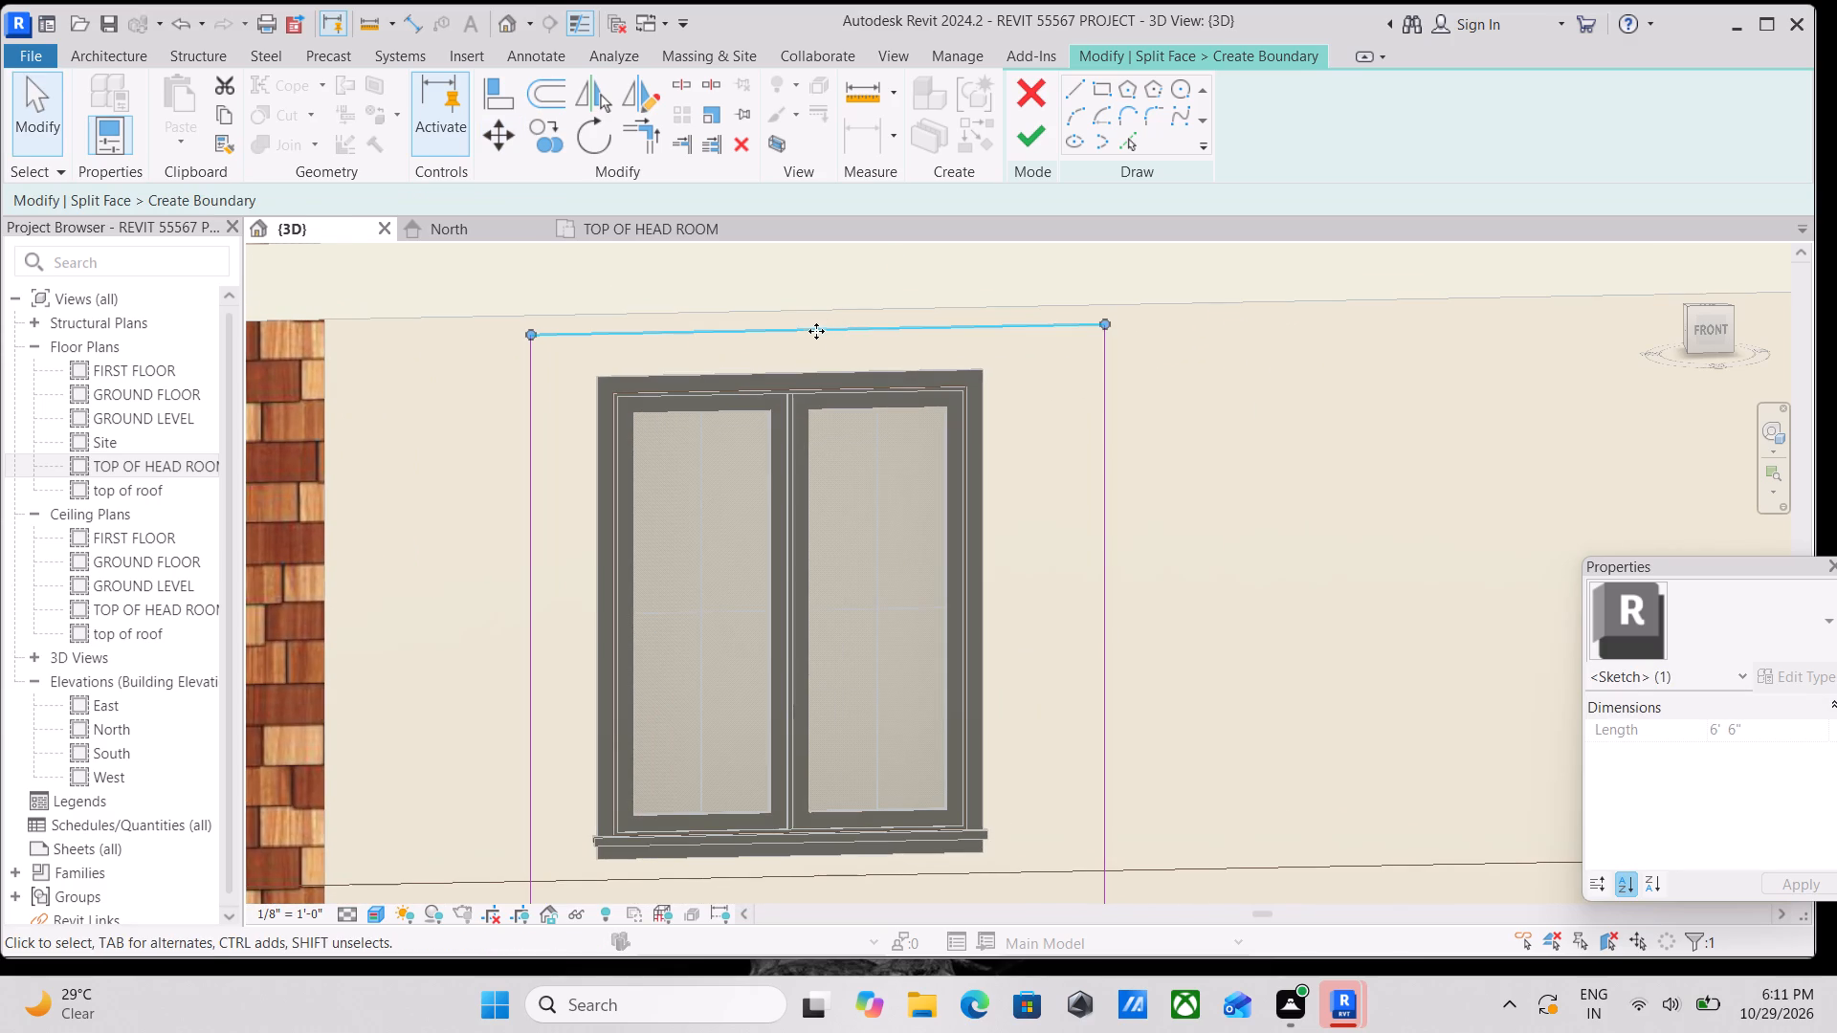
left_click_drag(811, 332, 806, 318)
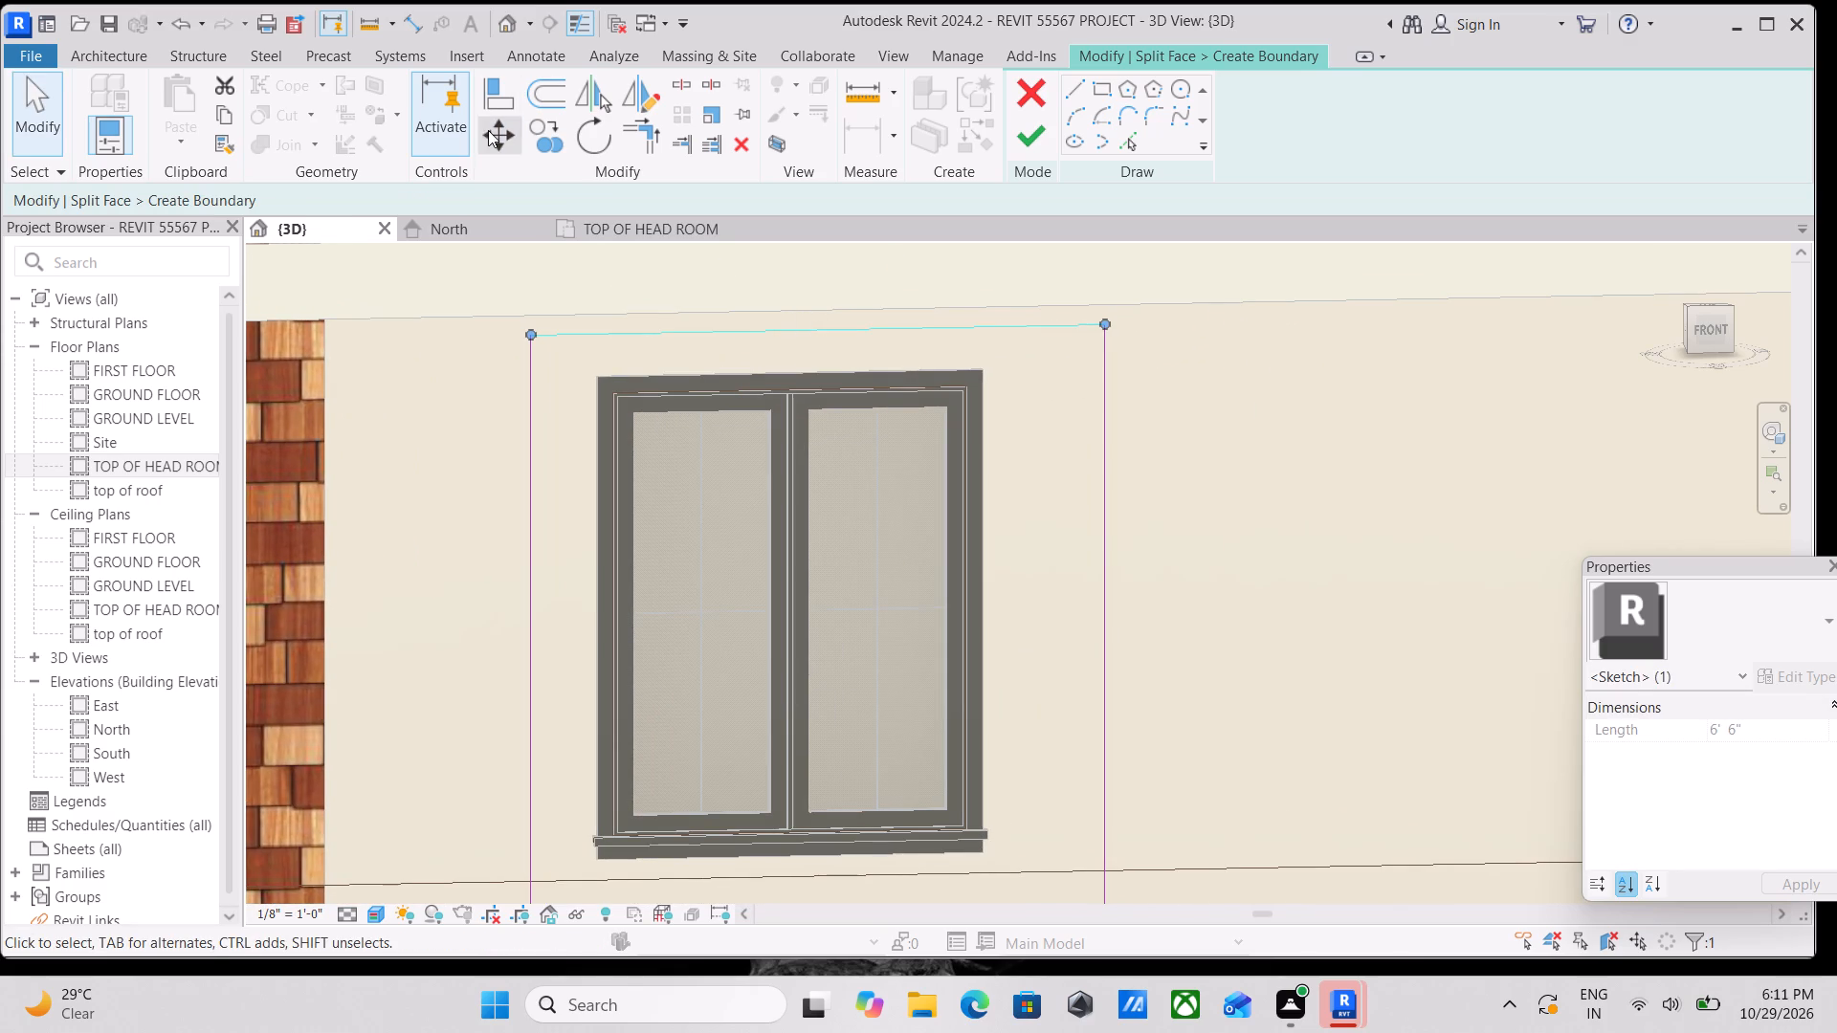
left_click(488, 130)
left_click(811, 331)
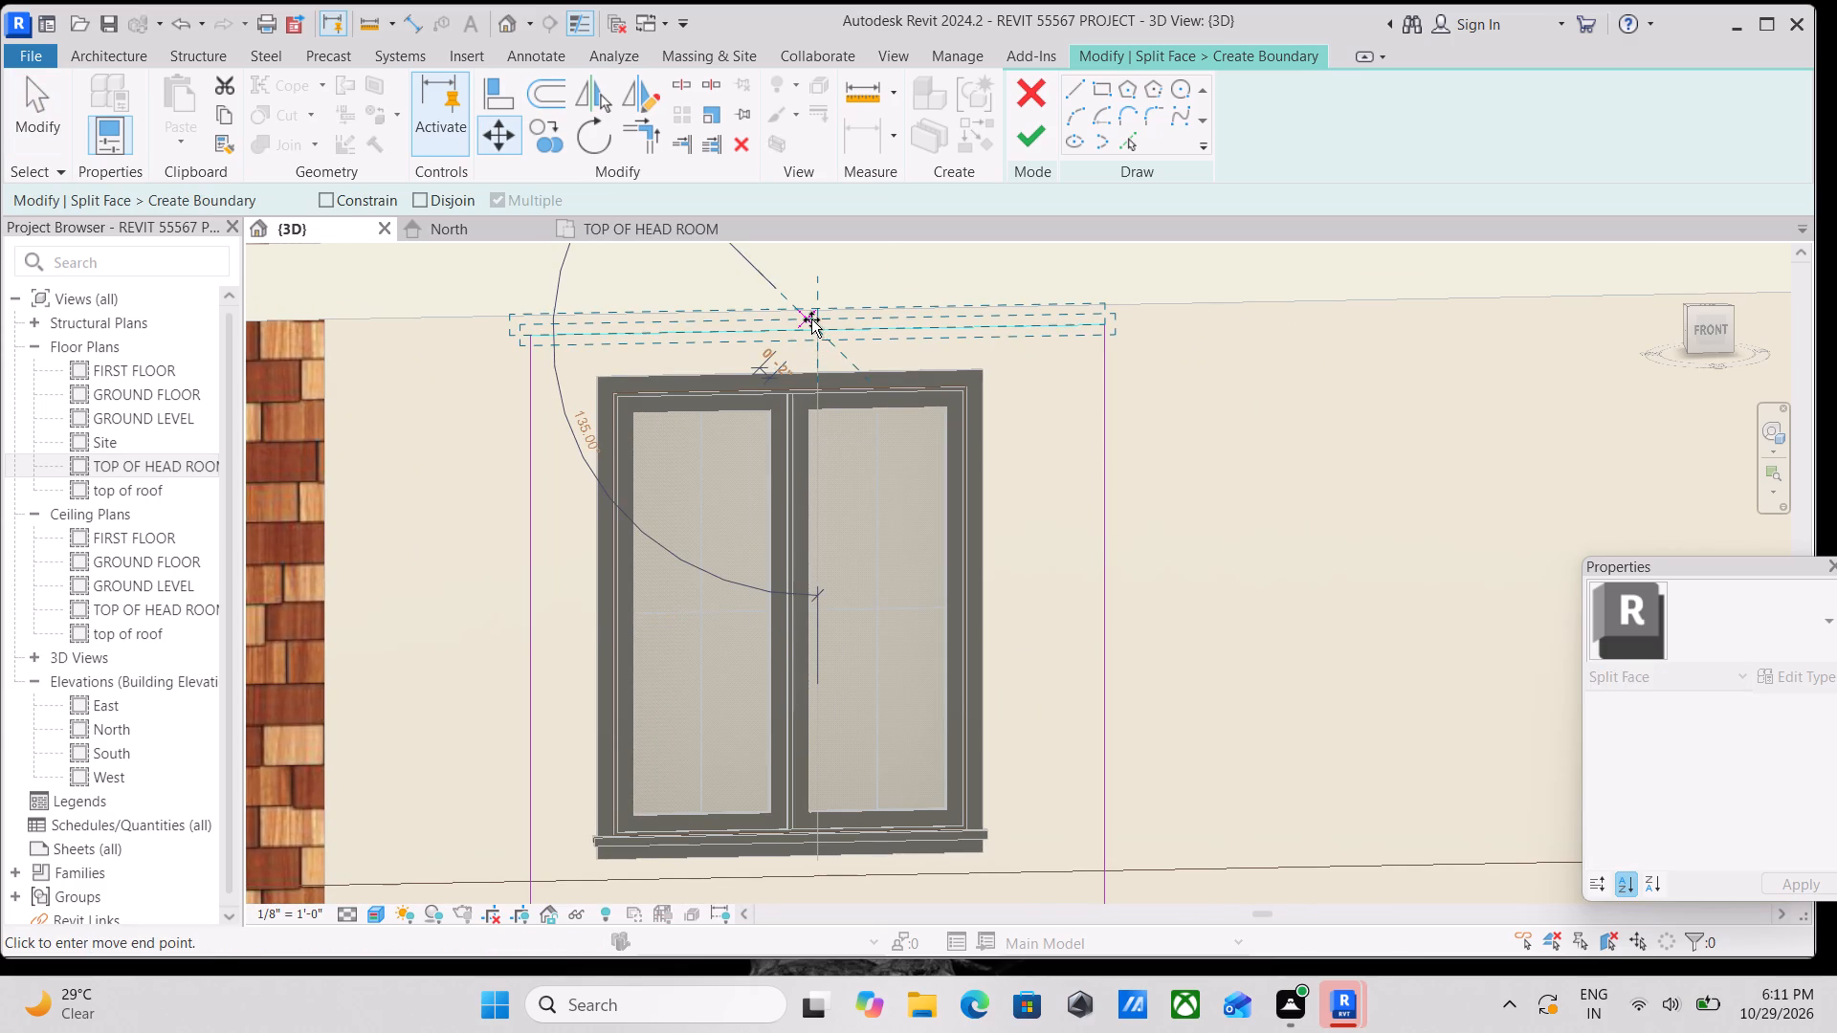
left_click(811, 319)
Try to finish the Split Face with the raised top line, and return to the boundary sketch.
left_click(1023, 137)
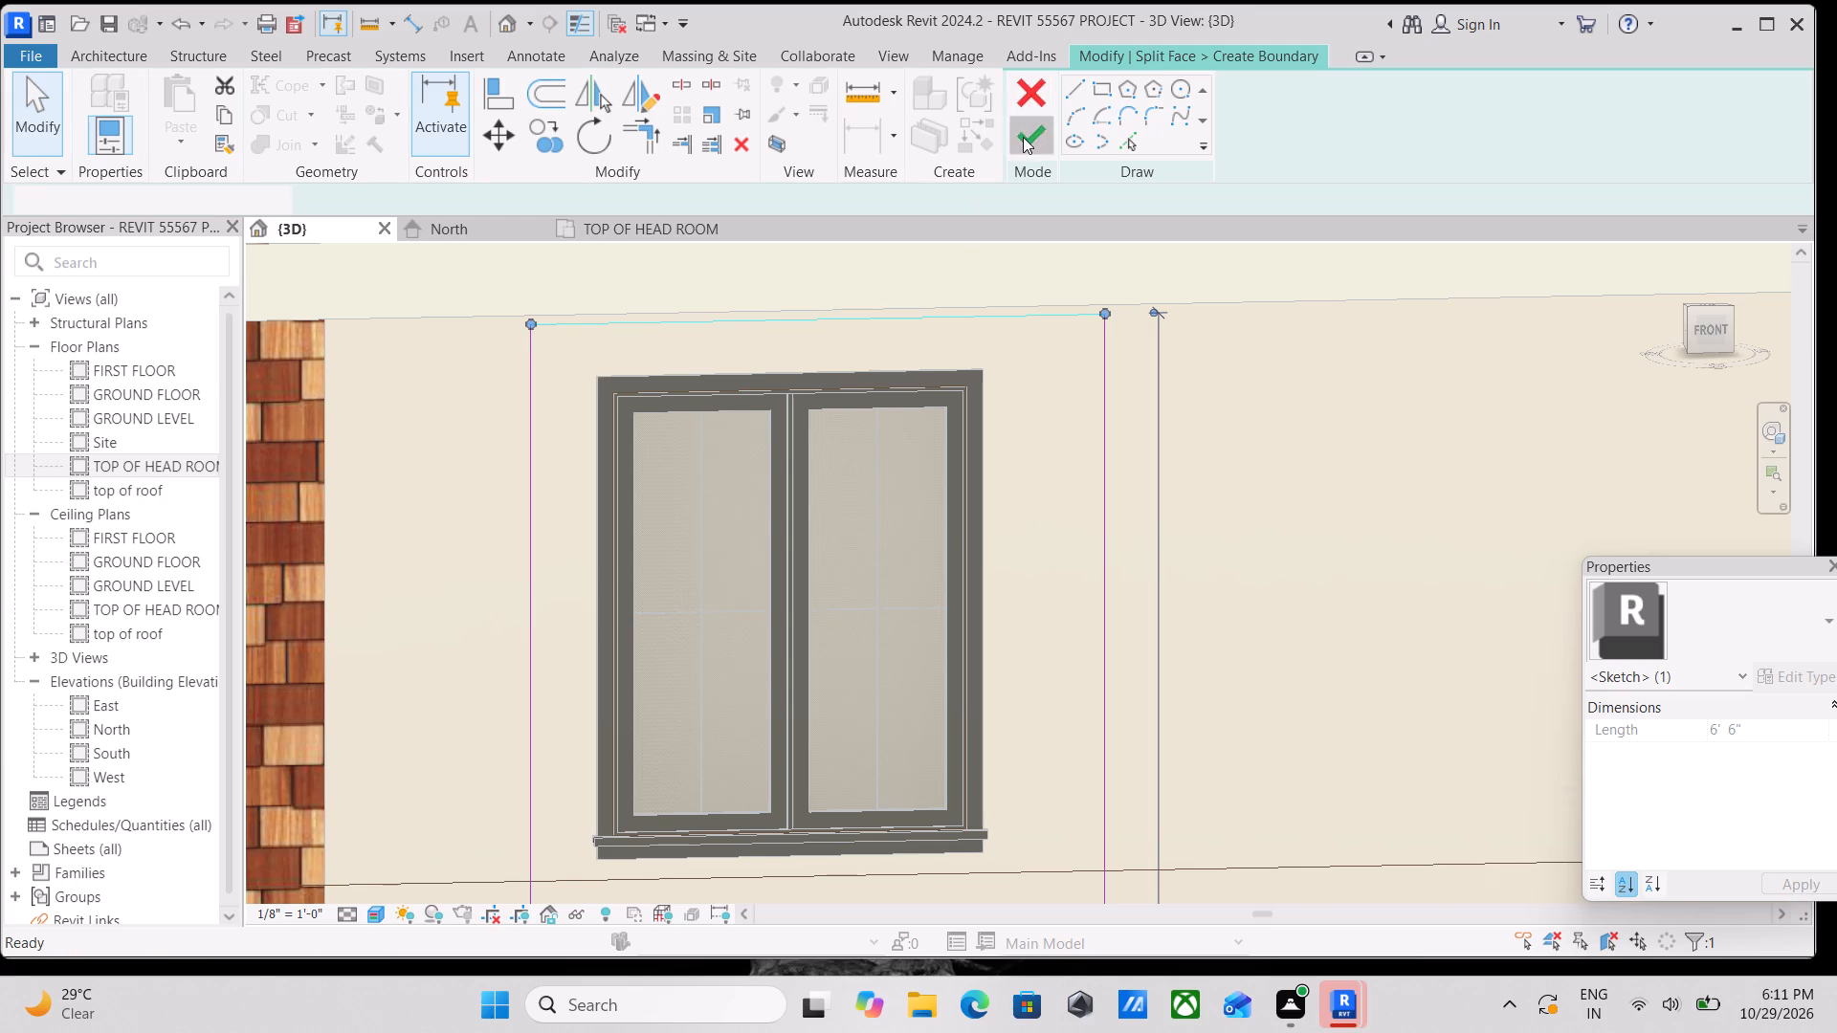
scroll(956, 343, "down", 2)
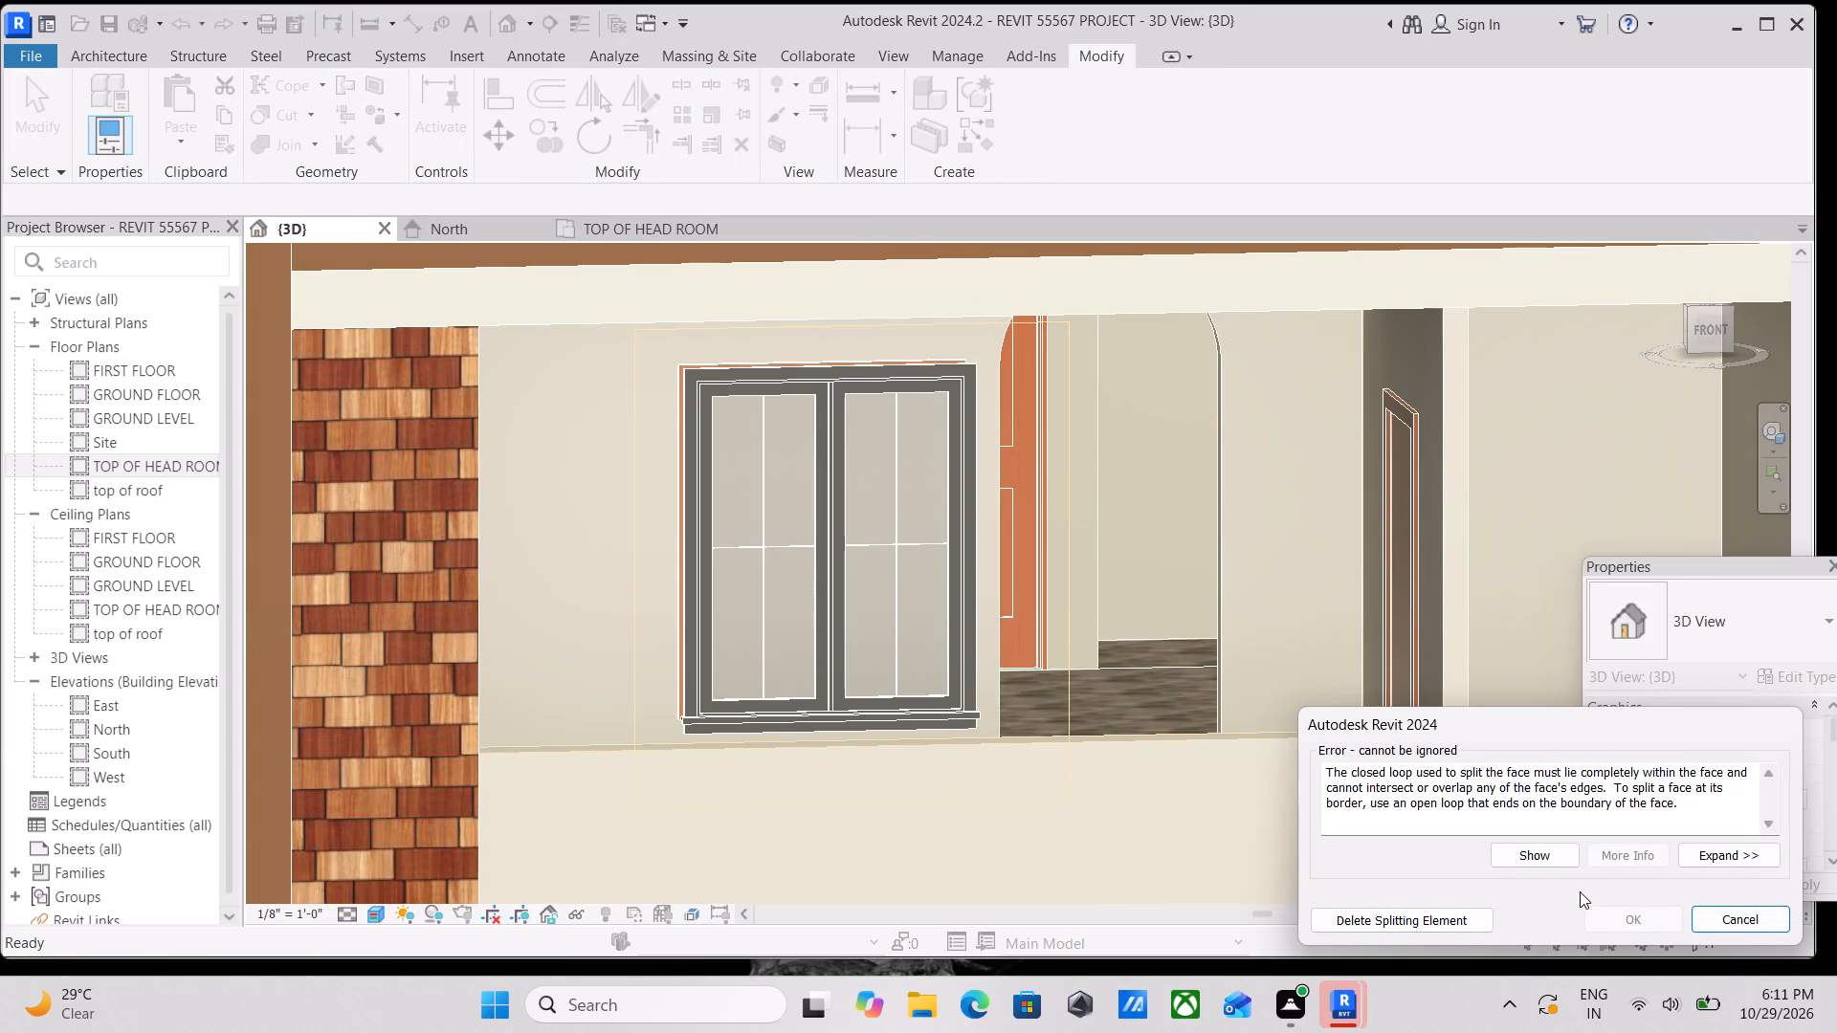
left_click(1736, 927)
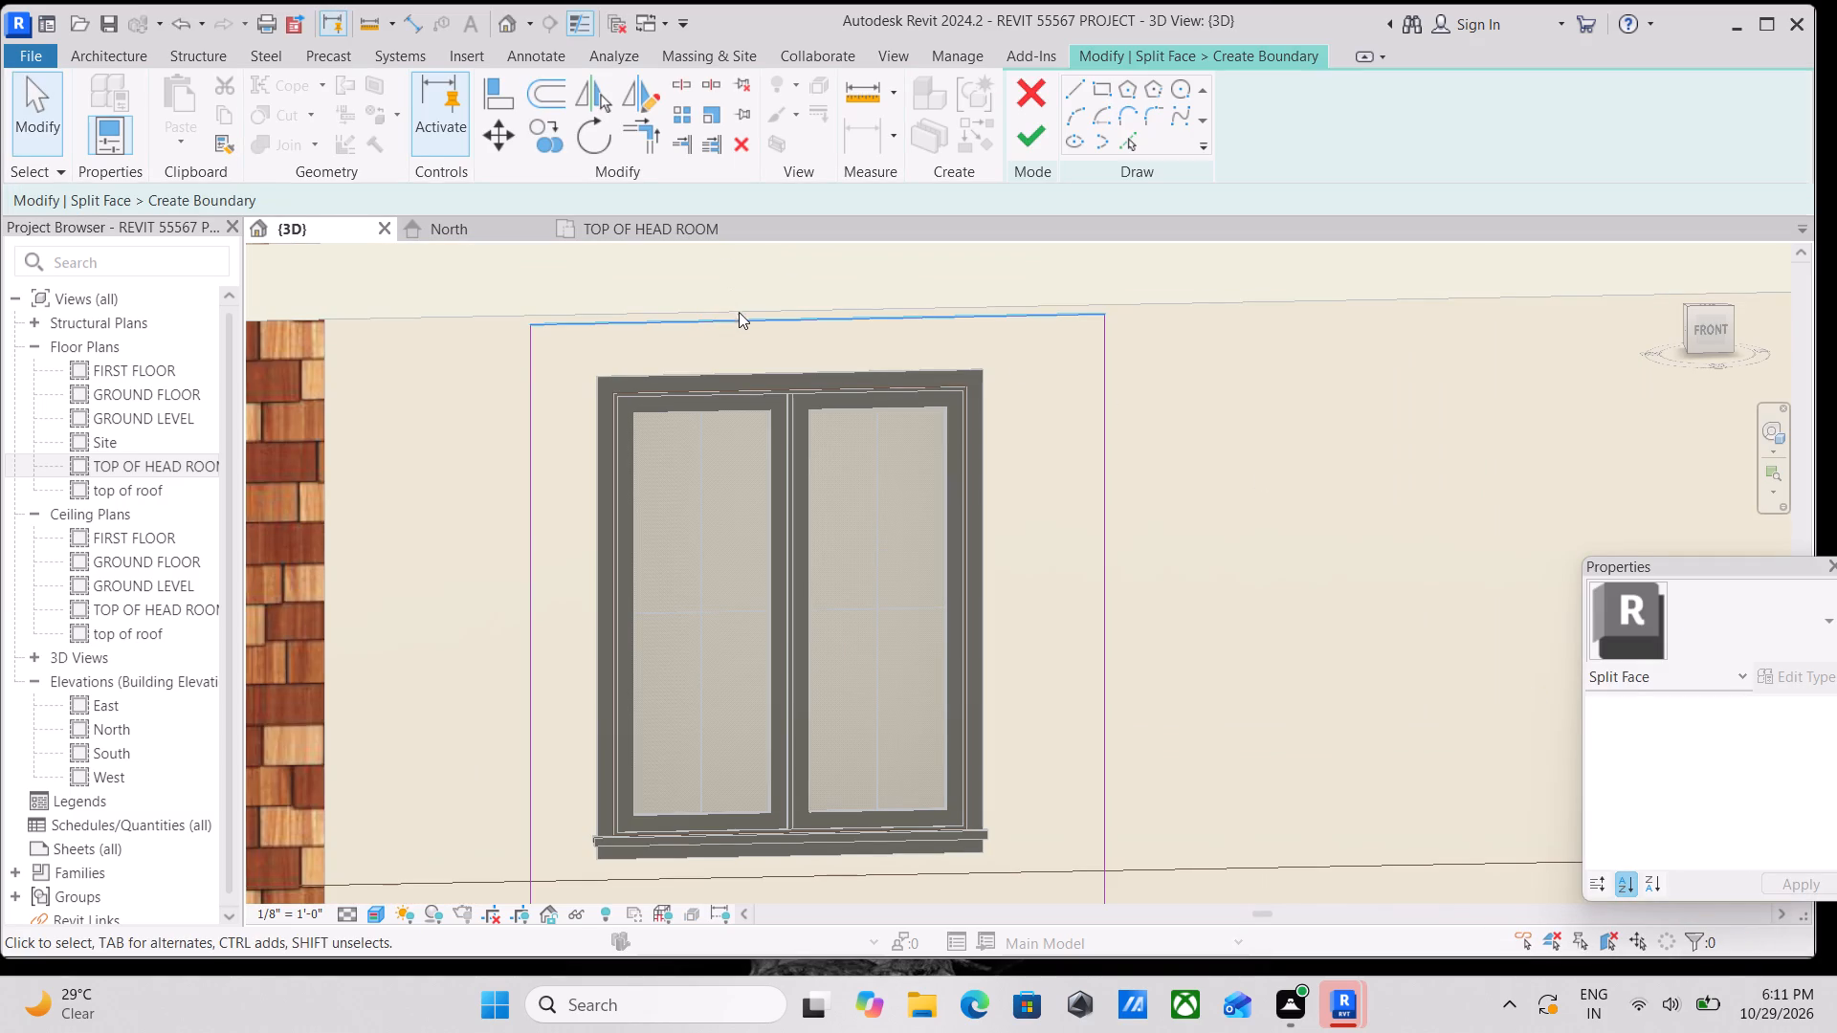
Delete the boundary's top line above the window and try to finish the Split Face as an open loop.
left_click(741, 316)
right_click(742, 315)
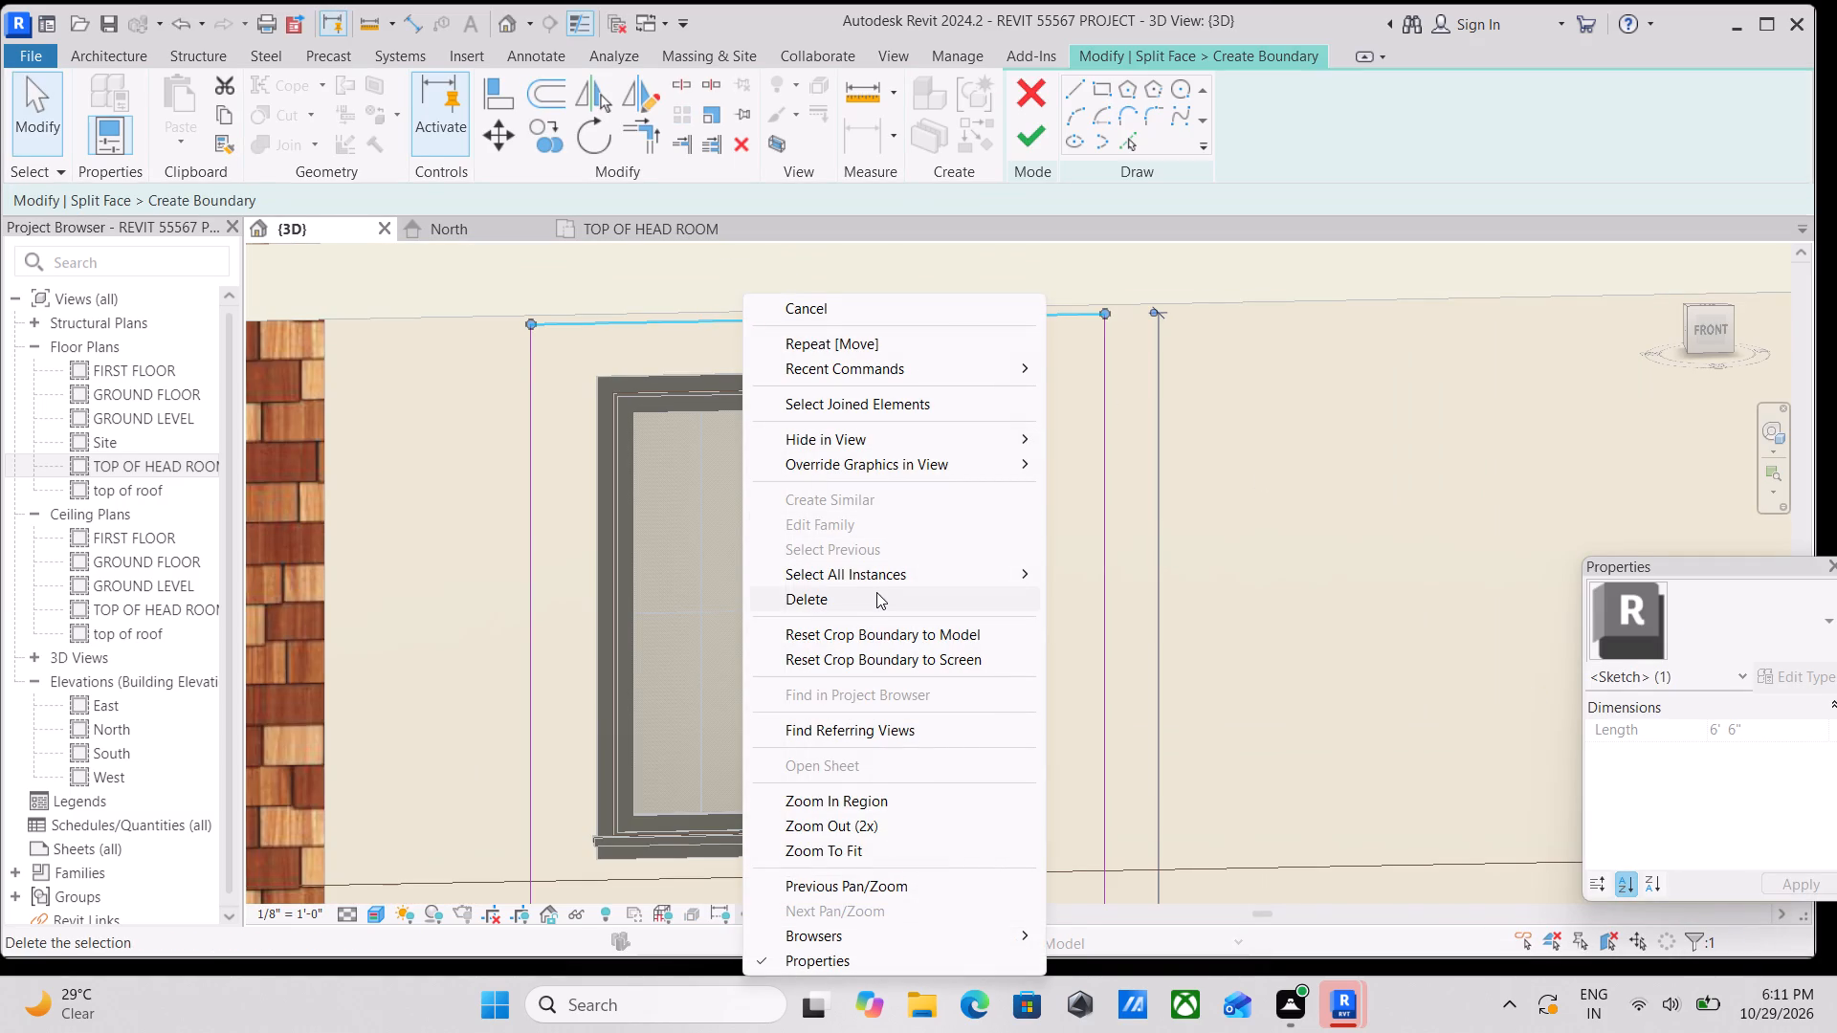
left_click(876, 592)
left_click(1034, 152)
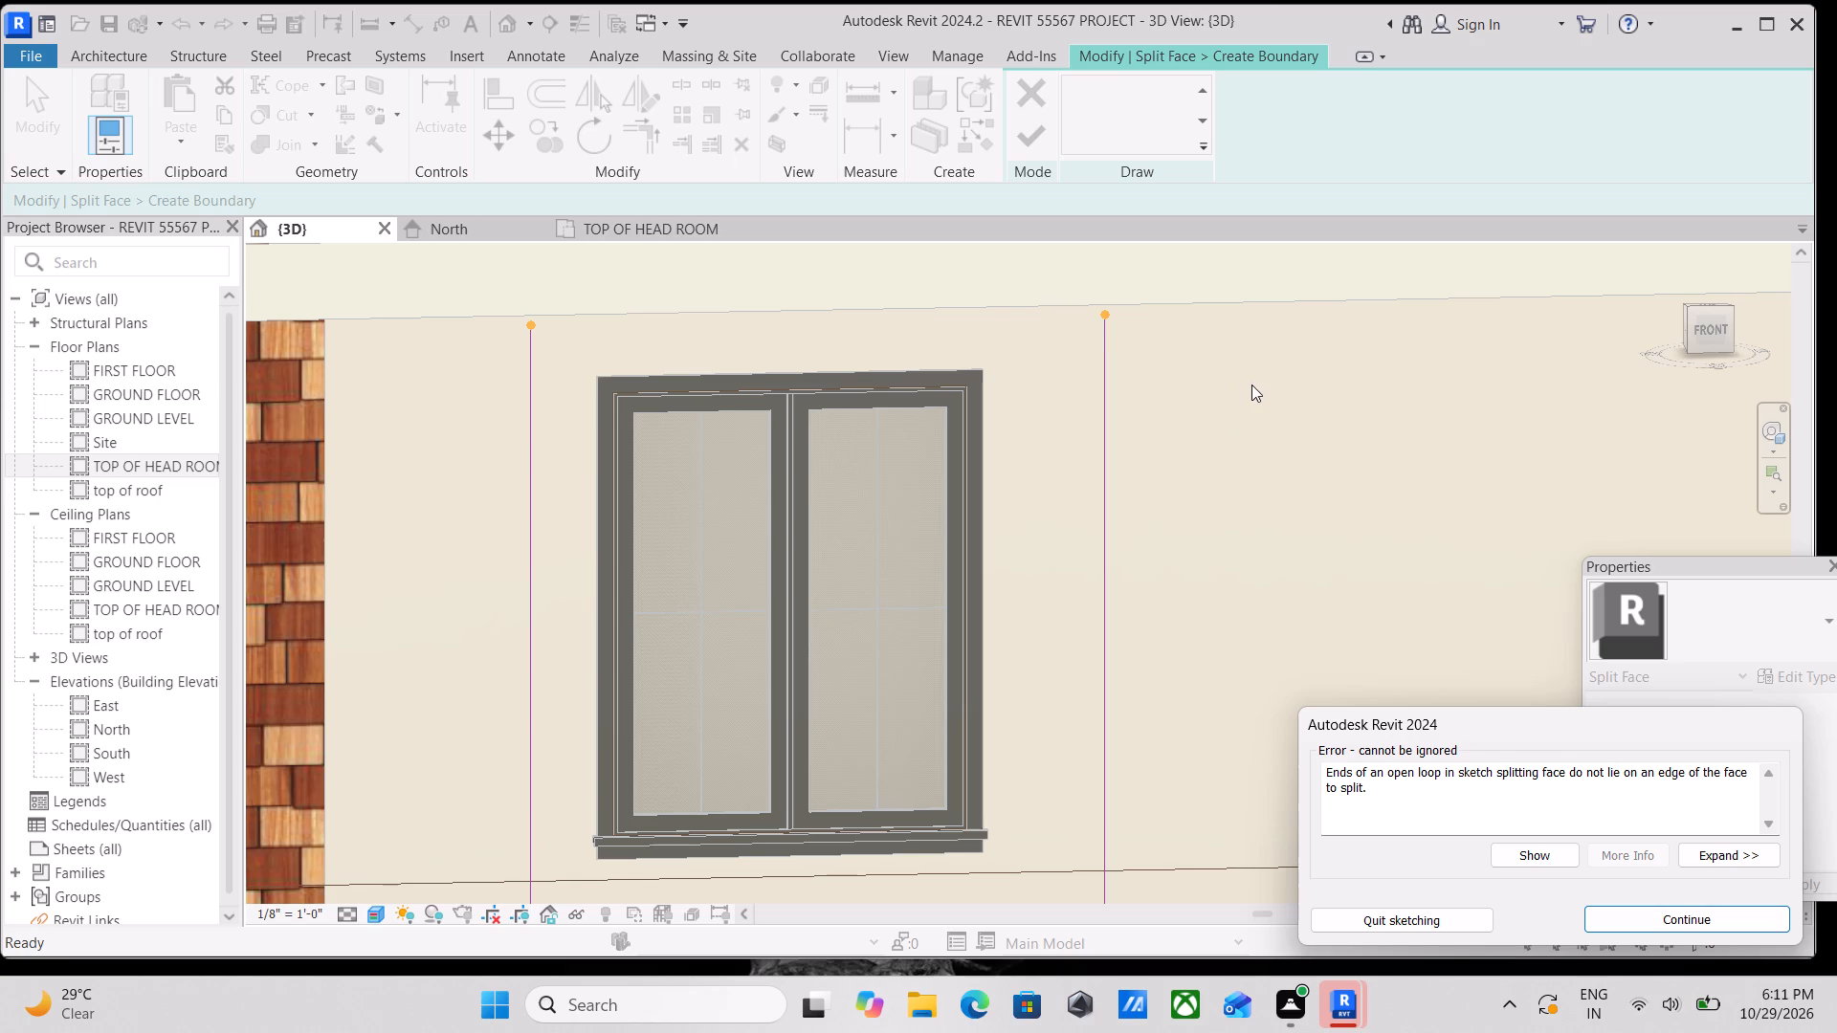
left_click(1649, 928)
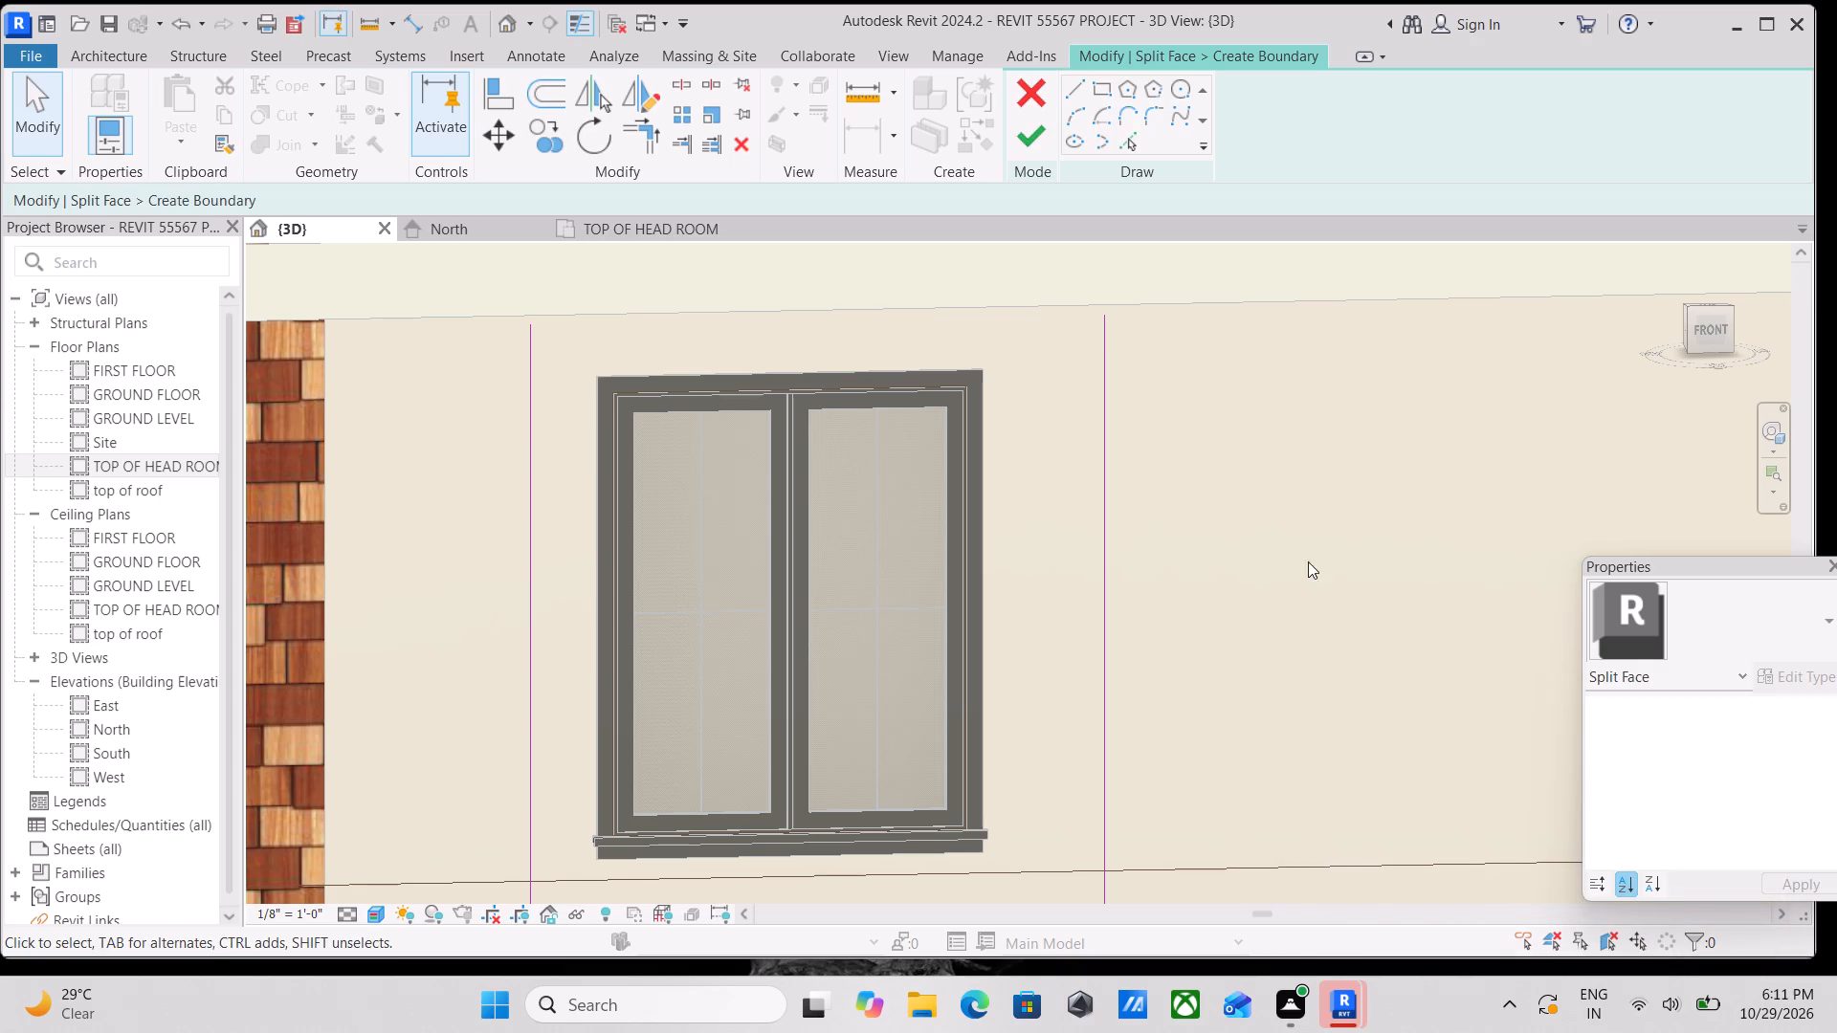
Delete the remaining boundary lines on both sides of the upper window and below its sill.
left_click(1102, 419)
right_click(1102, 419)
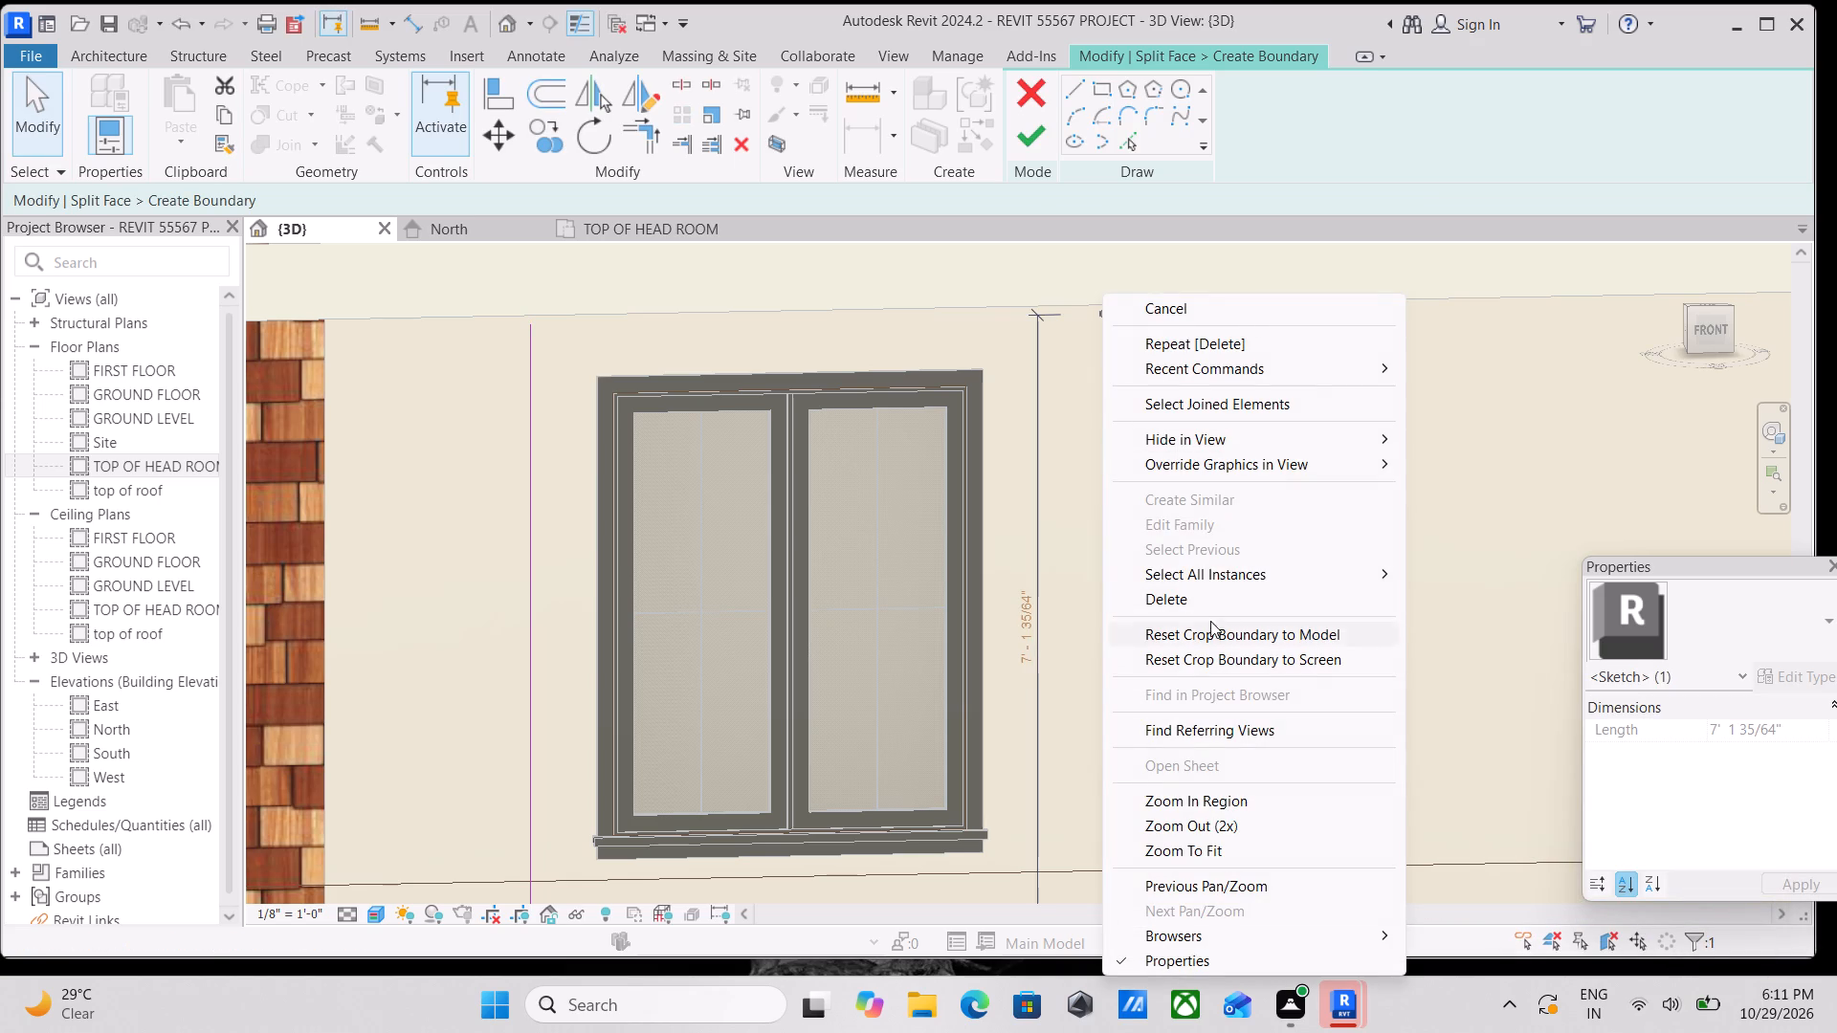
left_click(1202, 610)
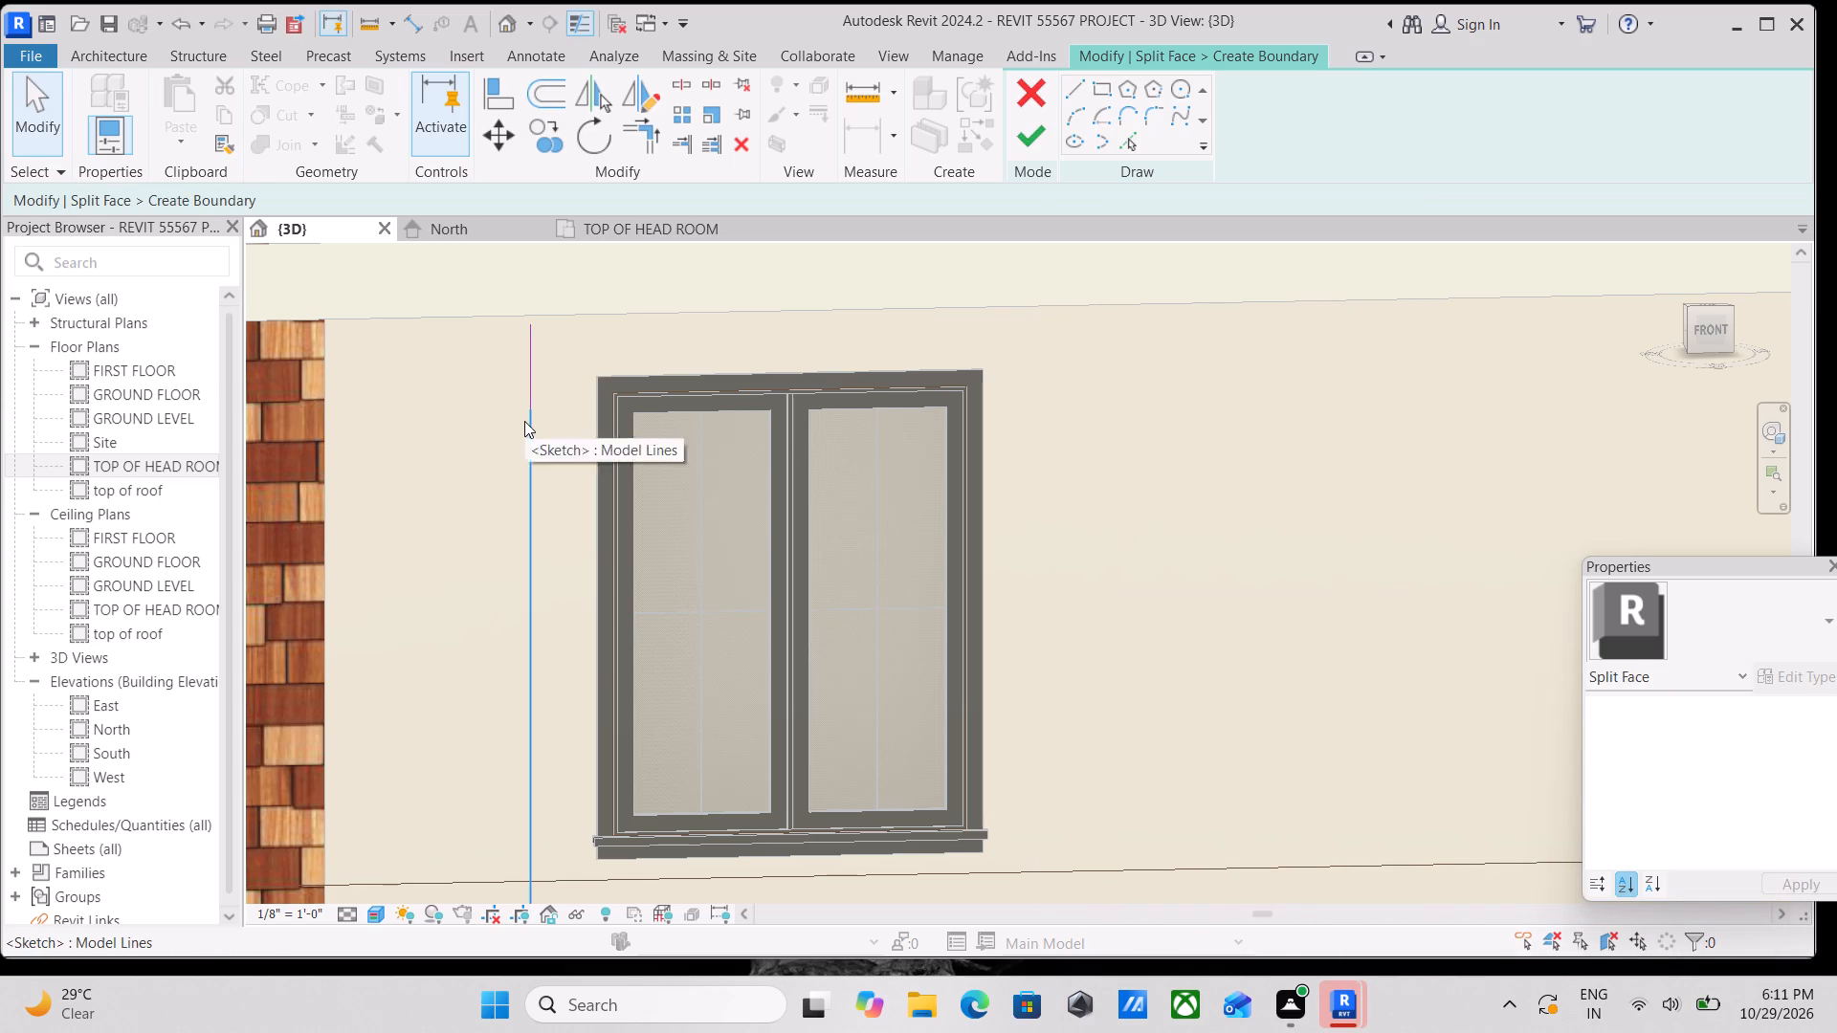
left_click(524, 420)
right_click(524, 418)
left_click(619, 600)
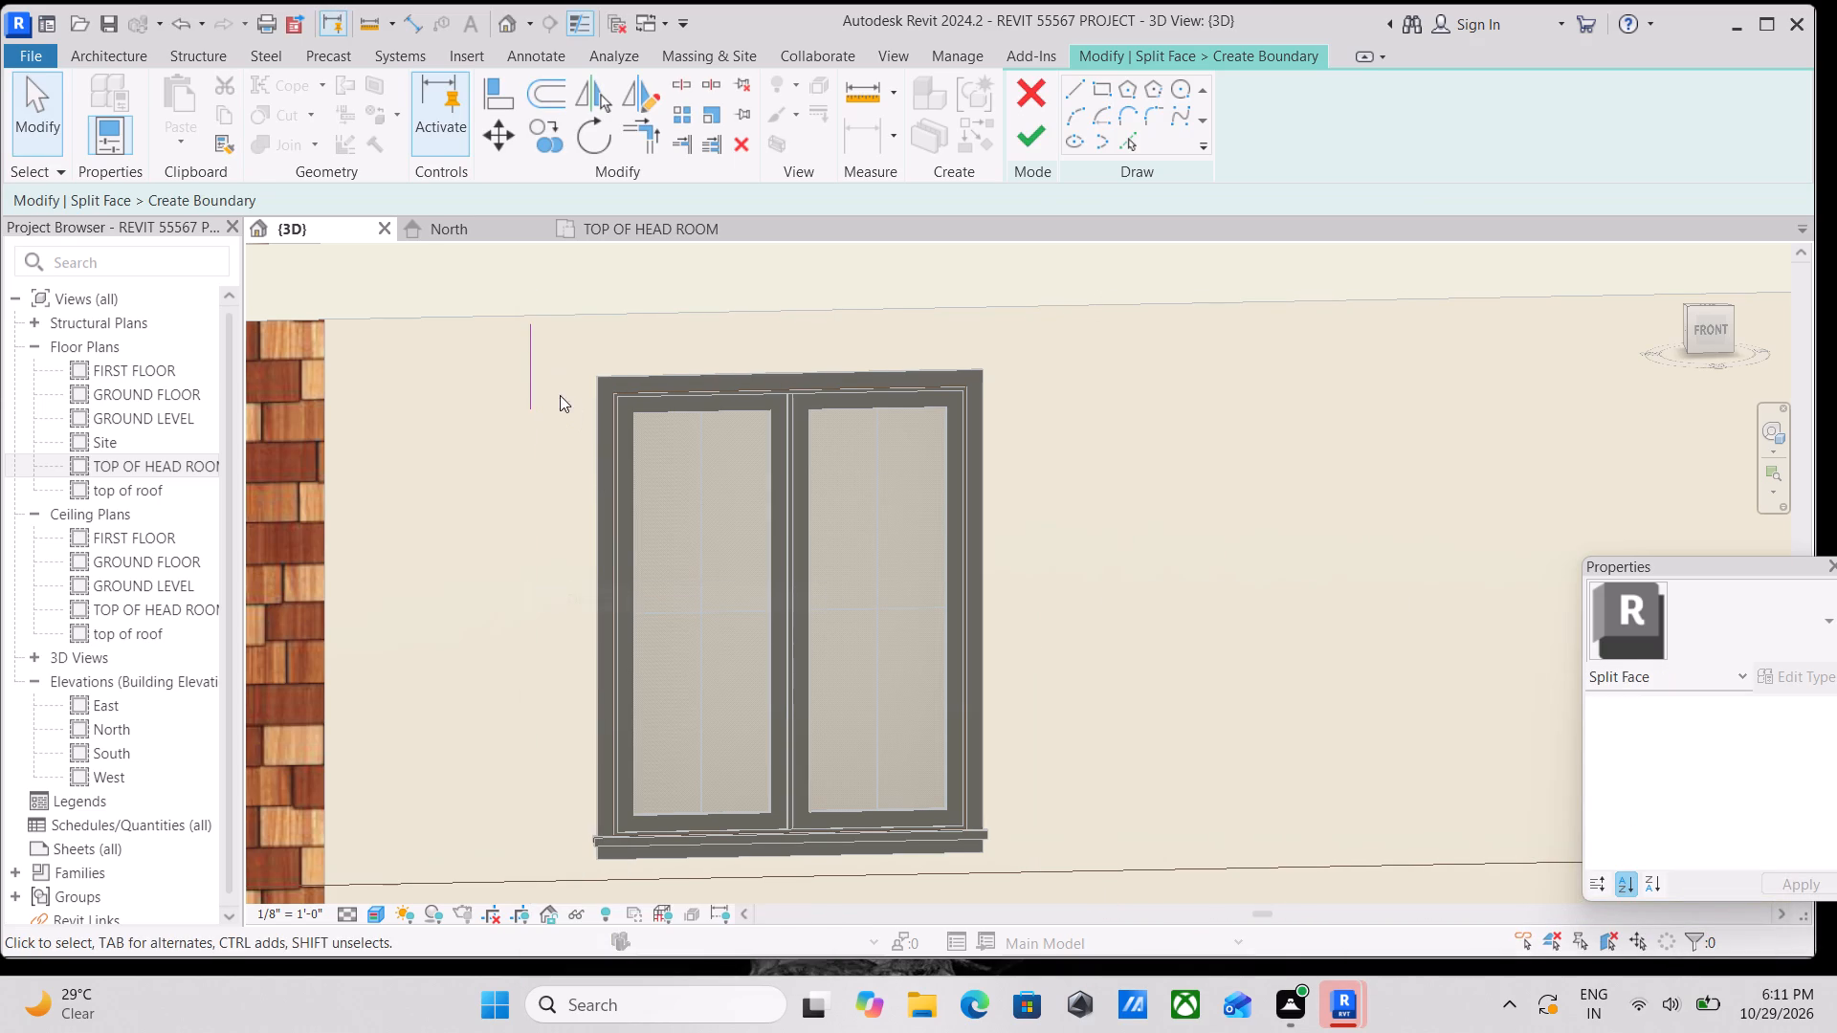
left_click(526, 374)
right_click(526, 374)
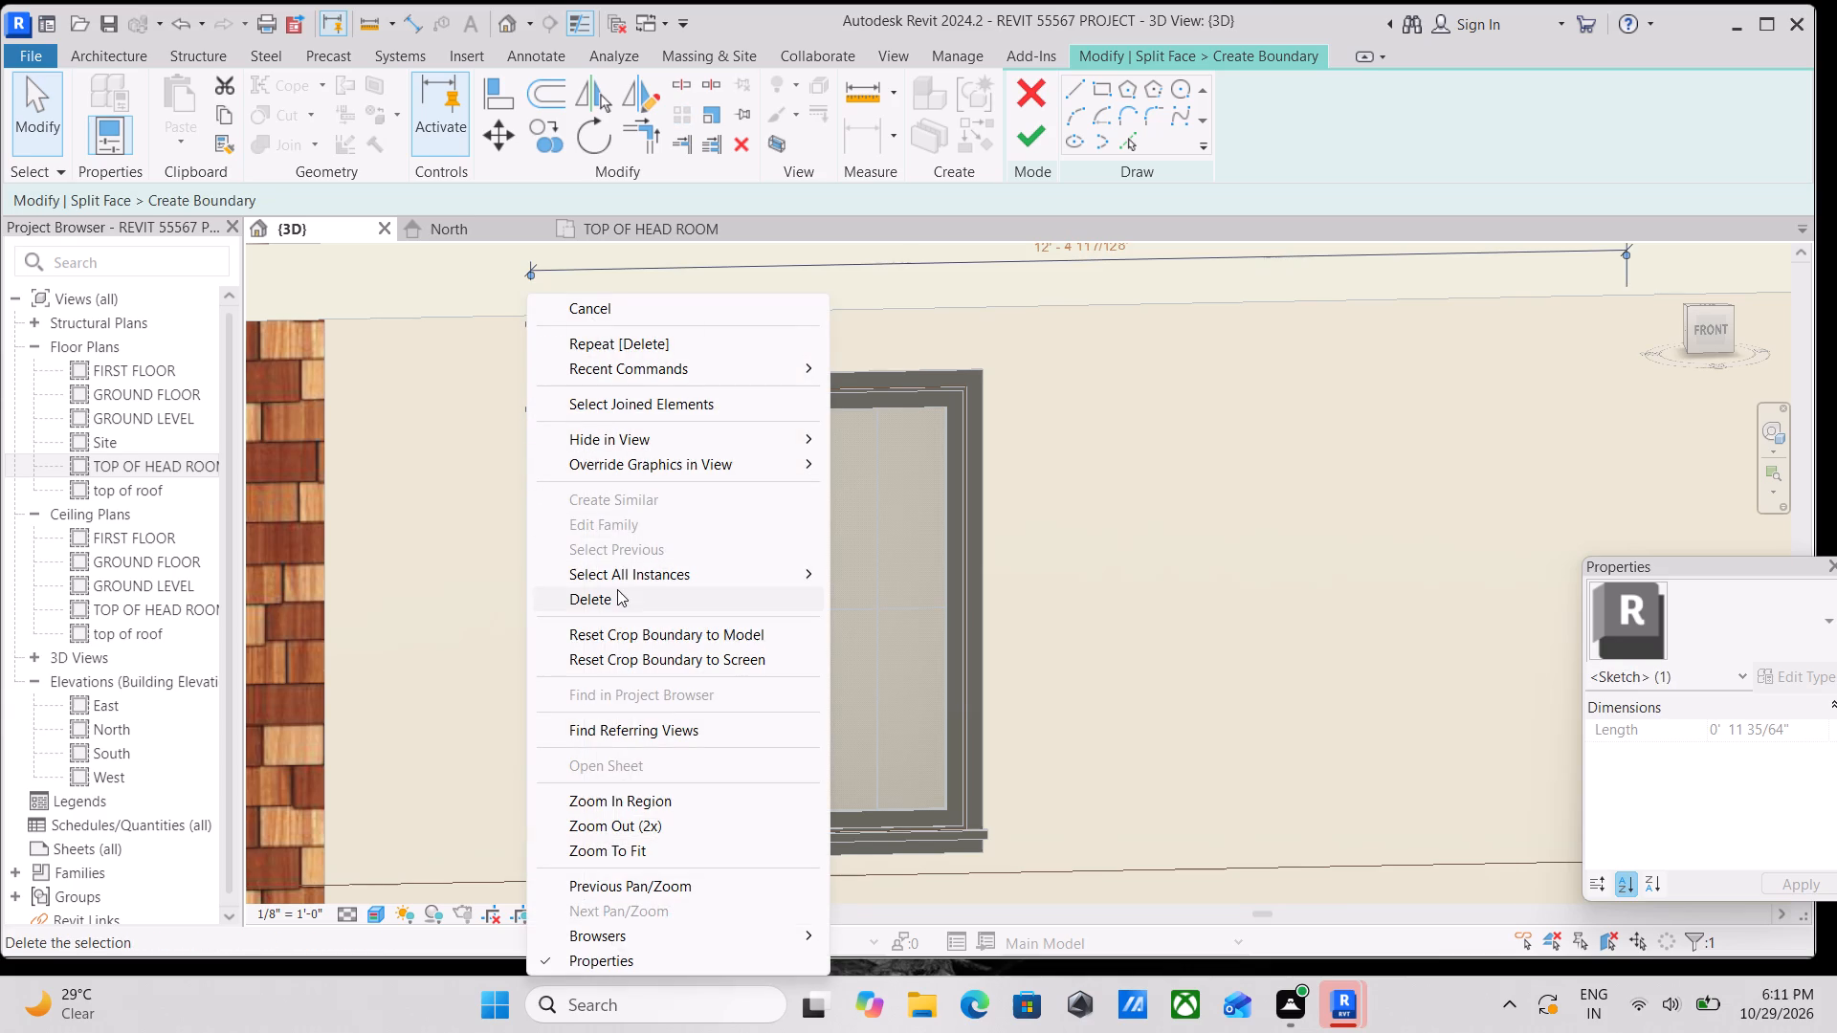
left_click(617, 594)
scroll(620, 591, "down", 3)
middle_click_drag(620, 591, 629, 487)
left_click(691, 726)
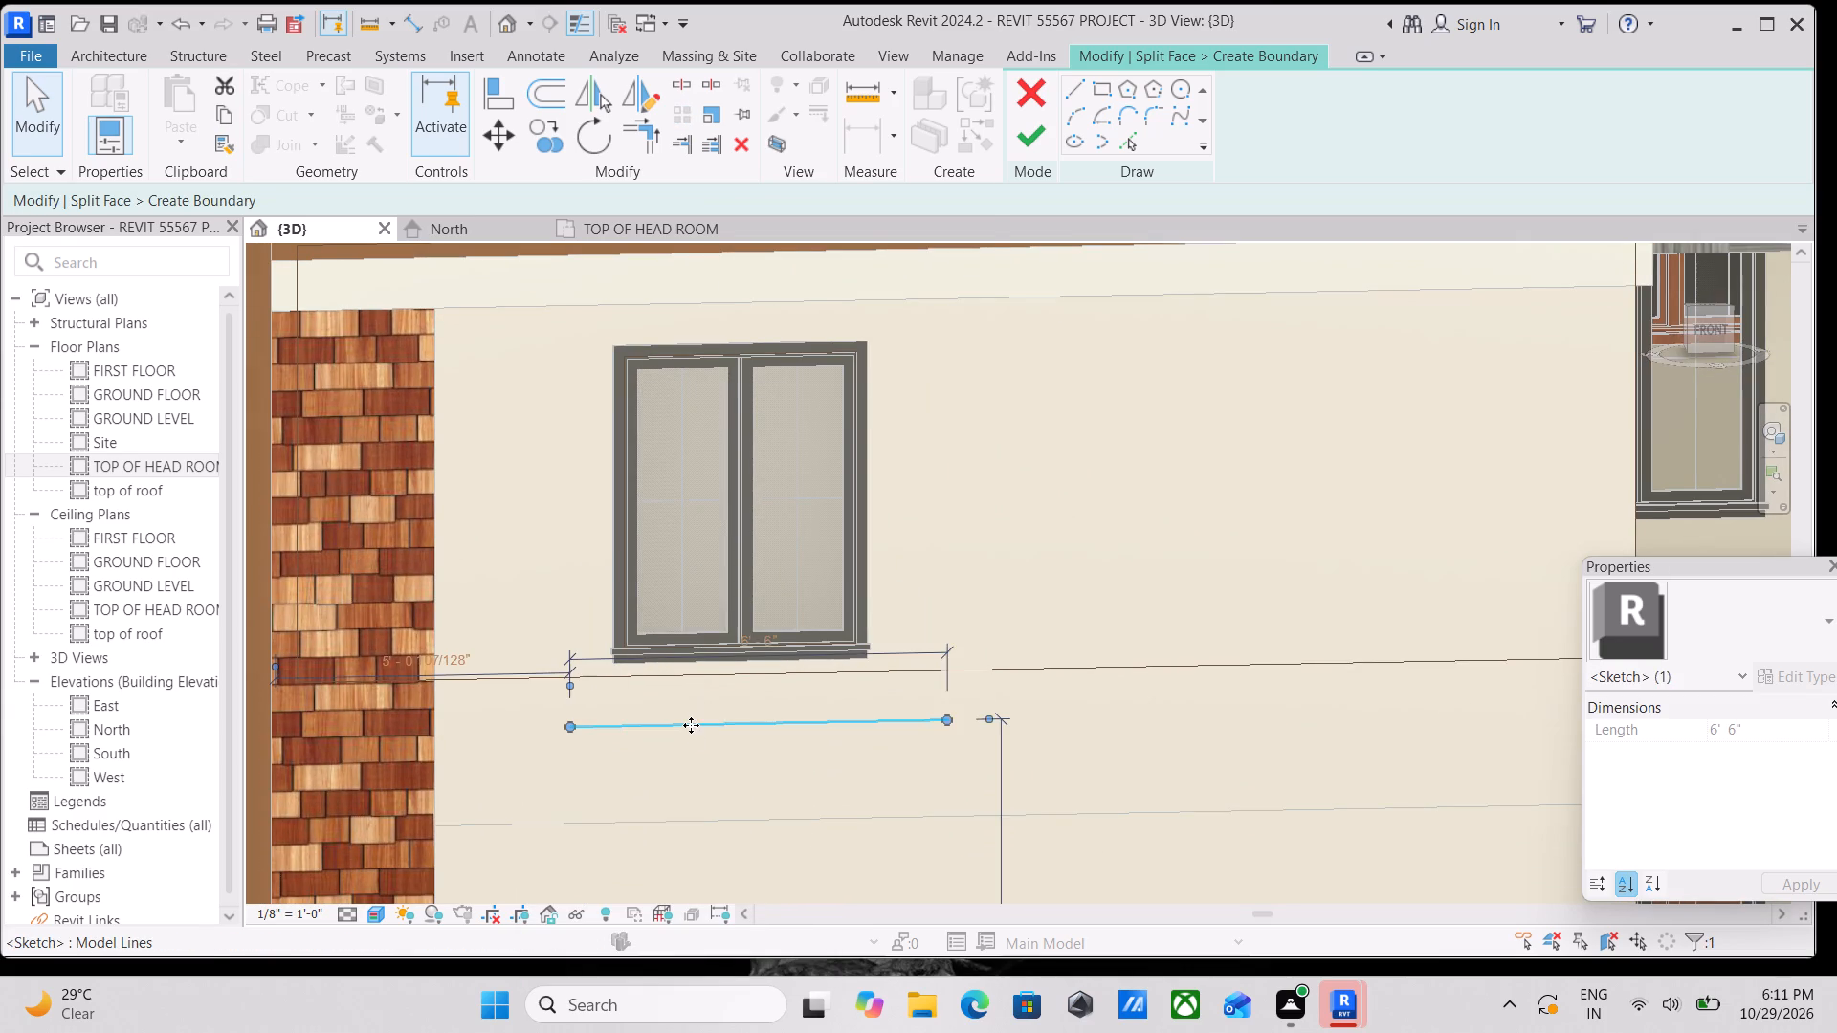
right_click(691, 725)
left_click(741, 349)
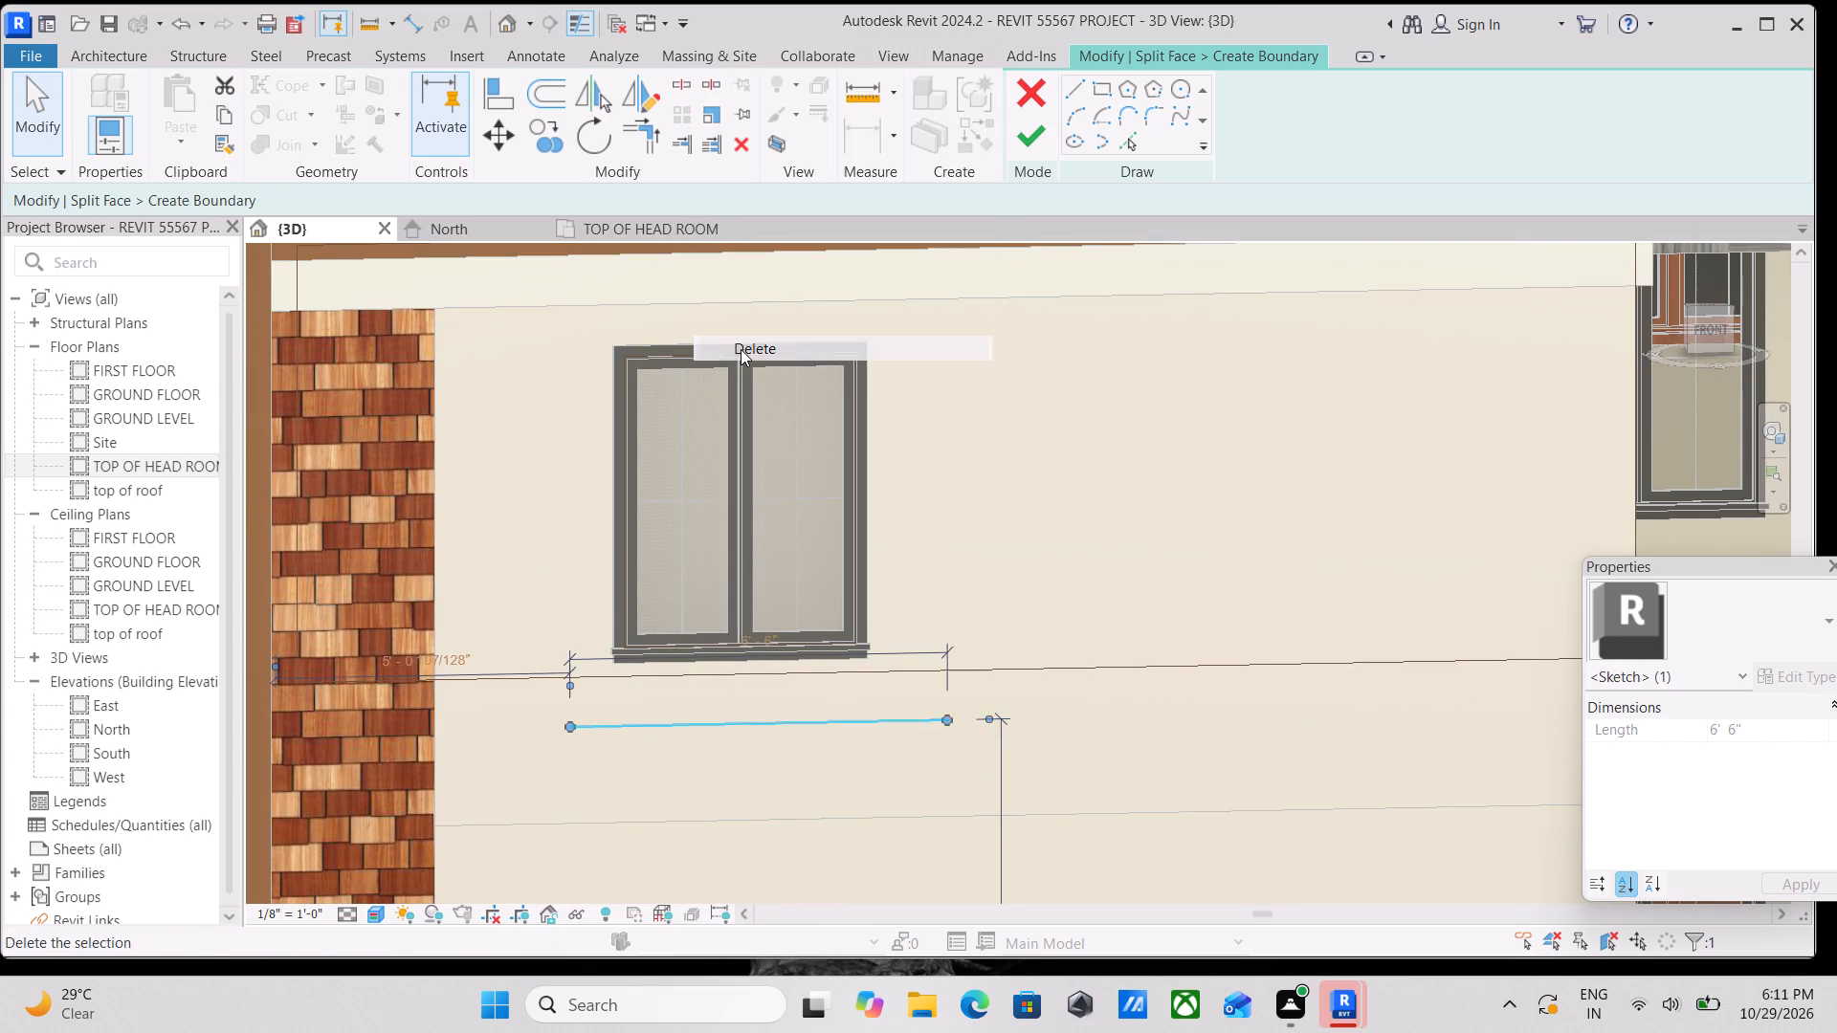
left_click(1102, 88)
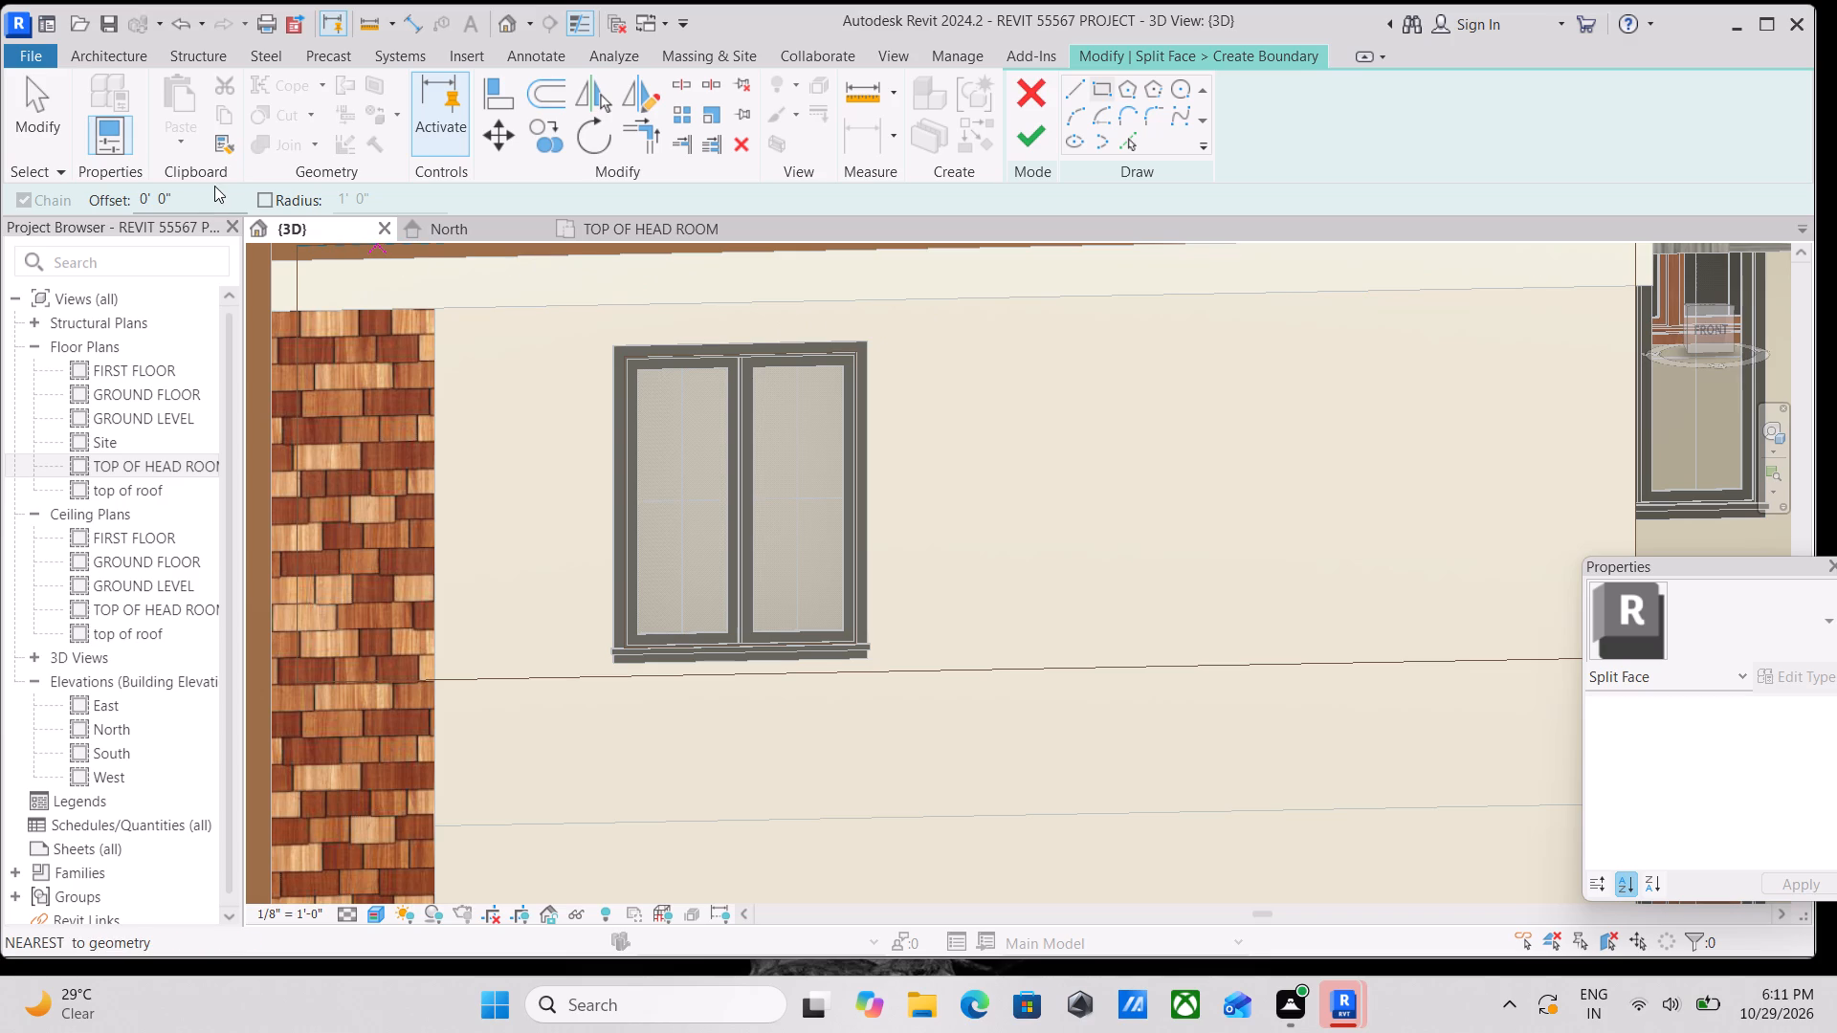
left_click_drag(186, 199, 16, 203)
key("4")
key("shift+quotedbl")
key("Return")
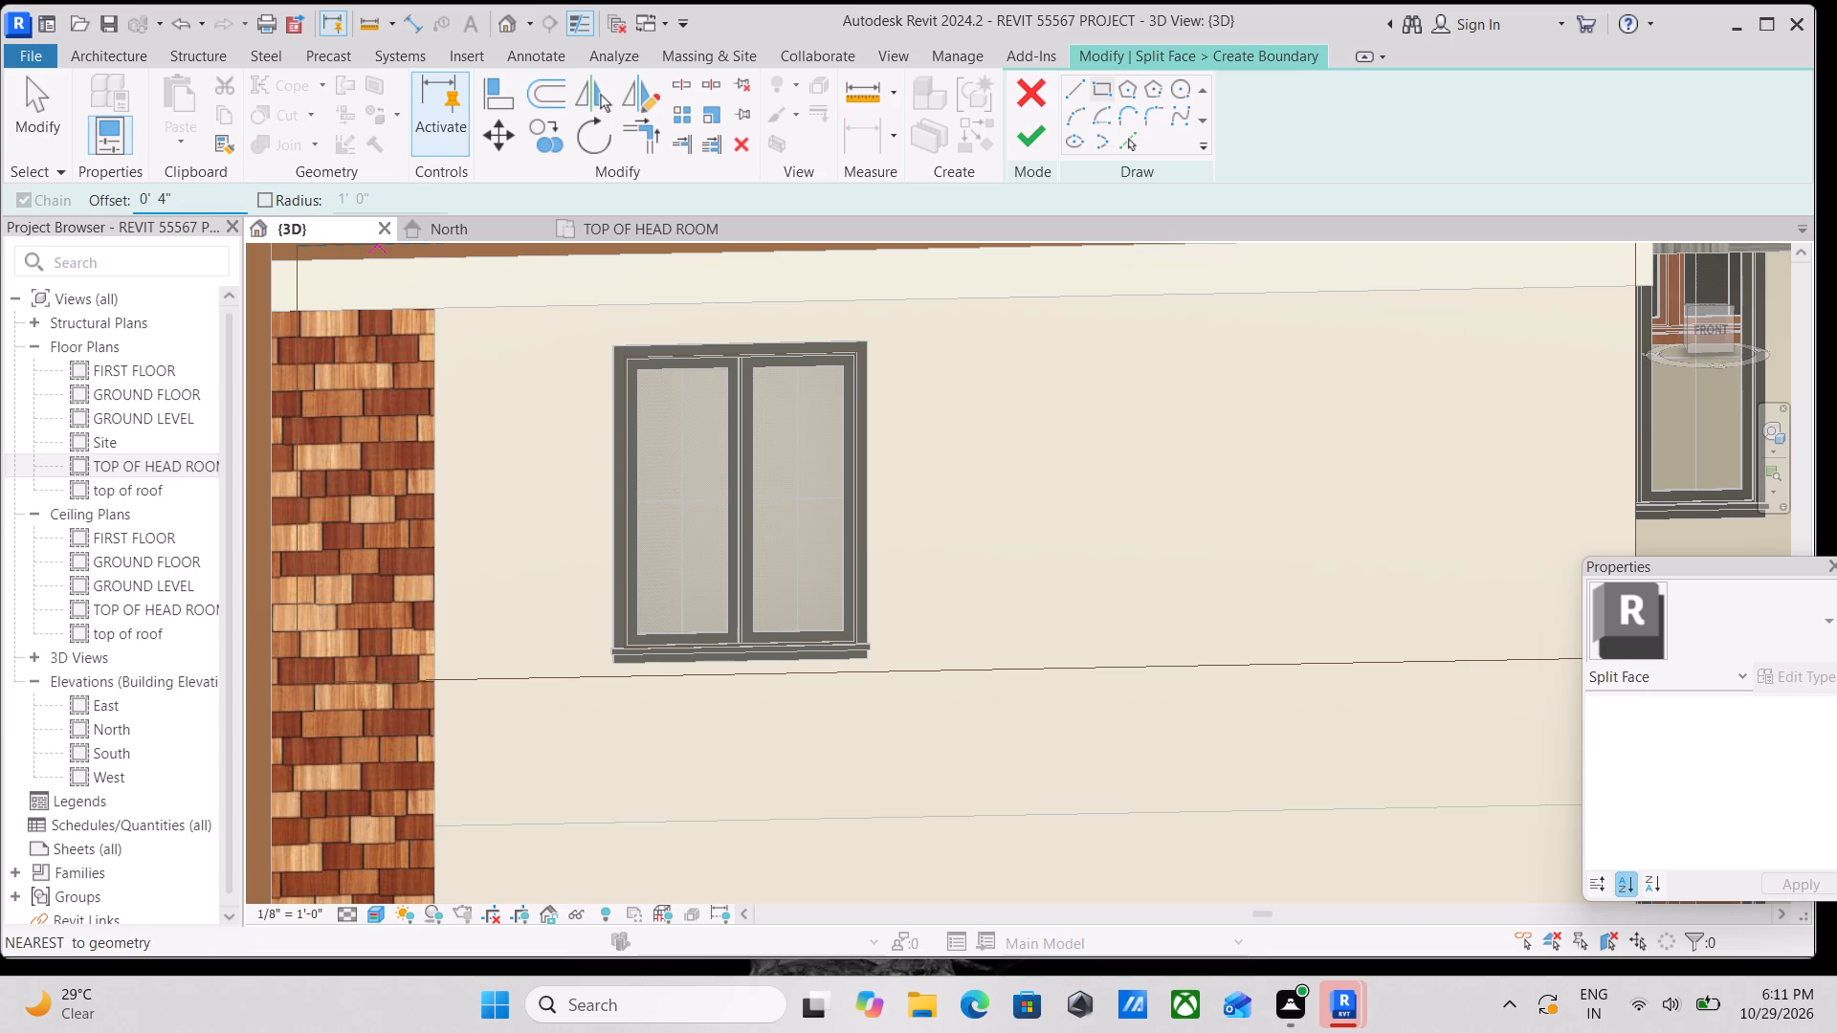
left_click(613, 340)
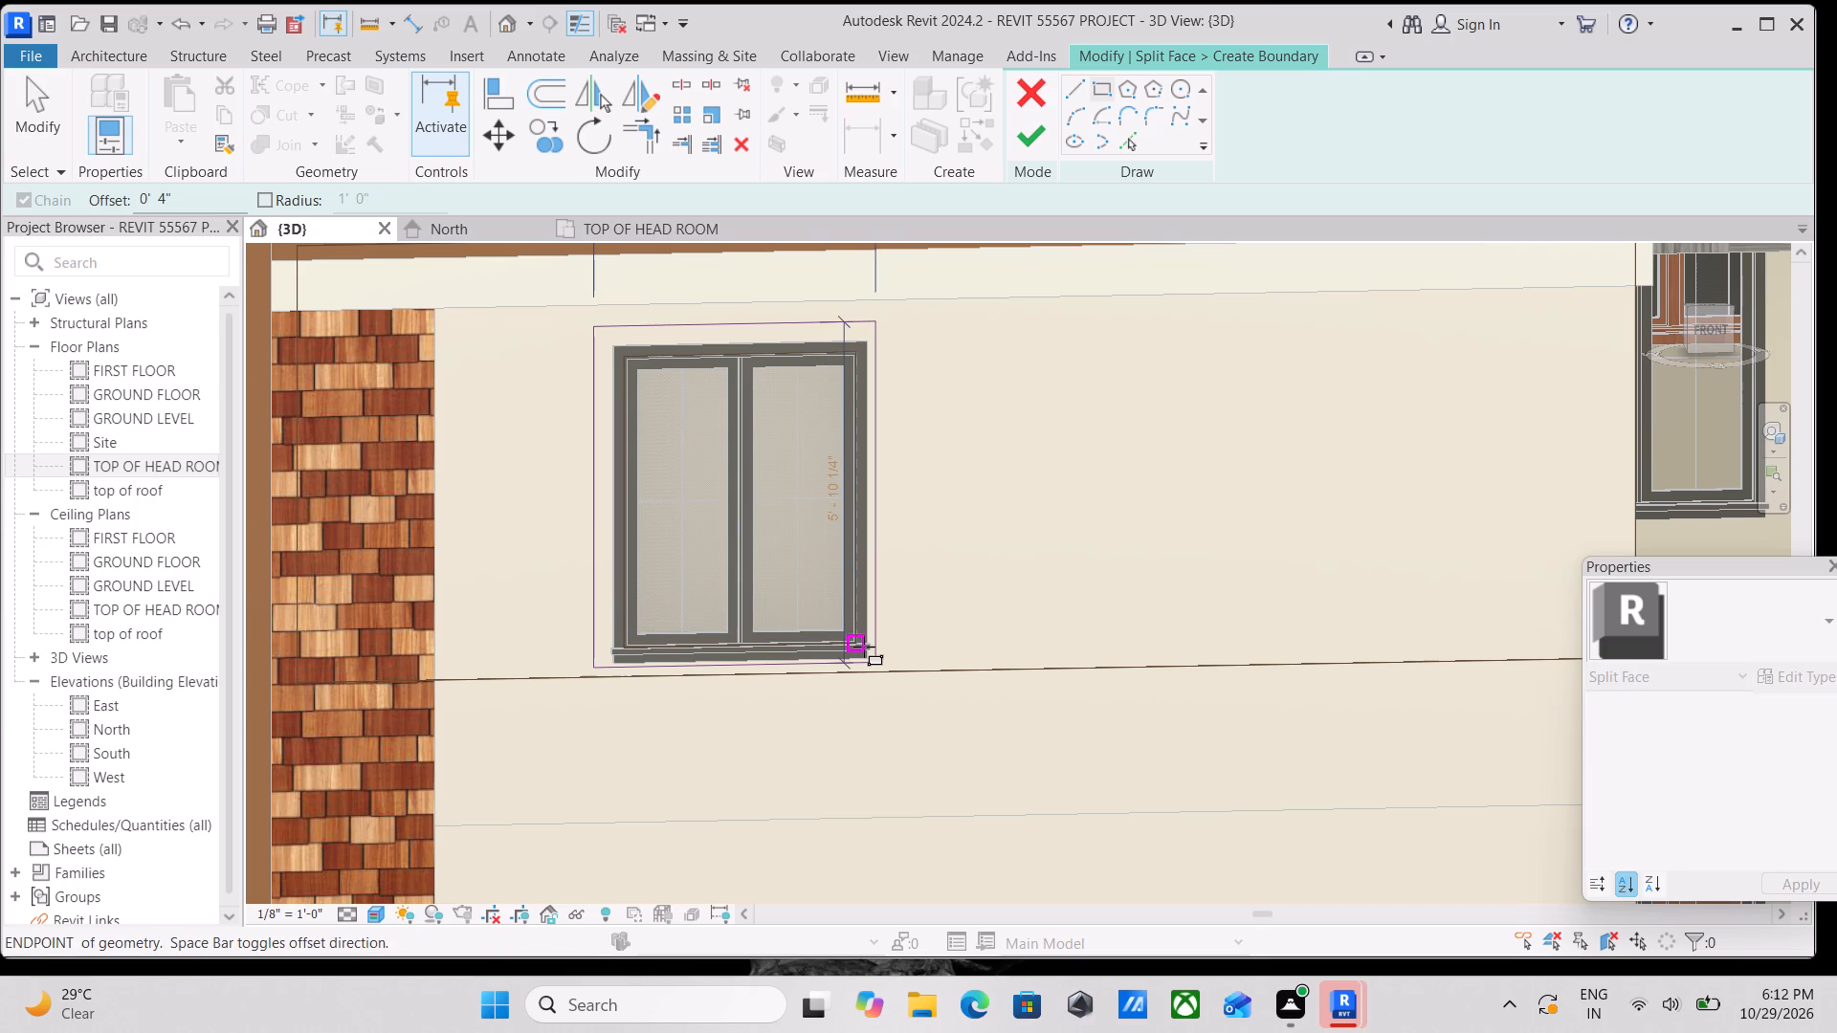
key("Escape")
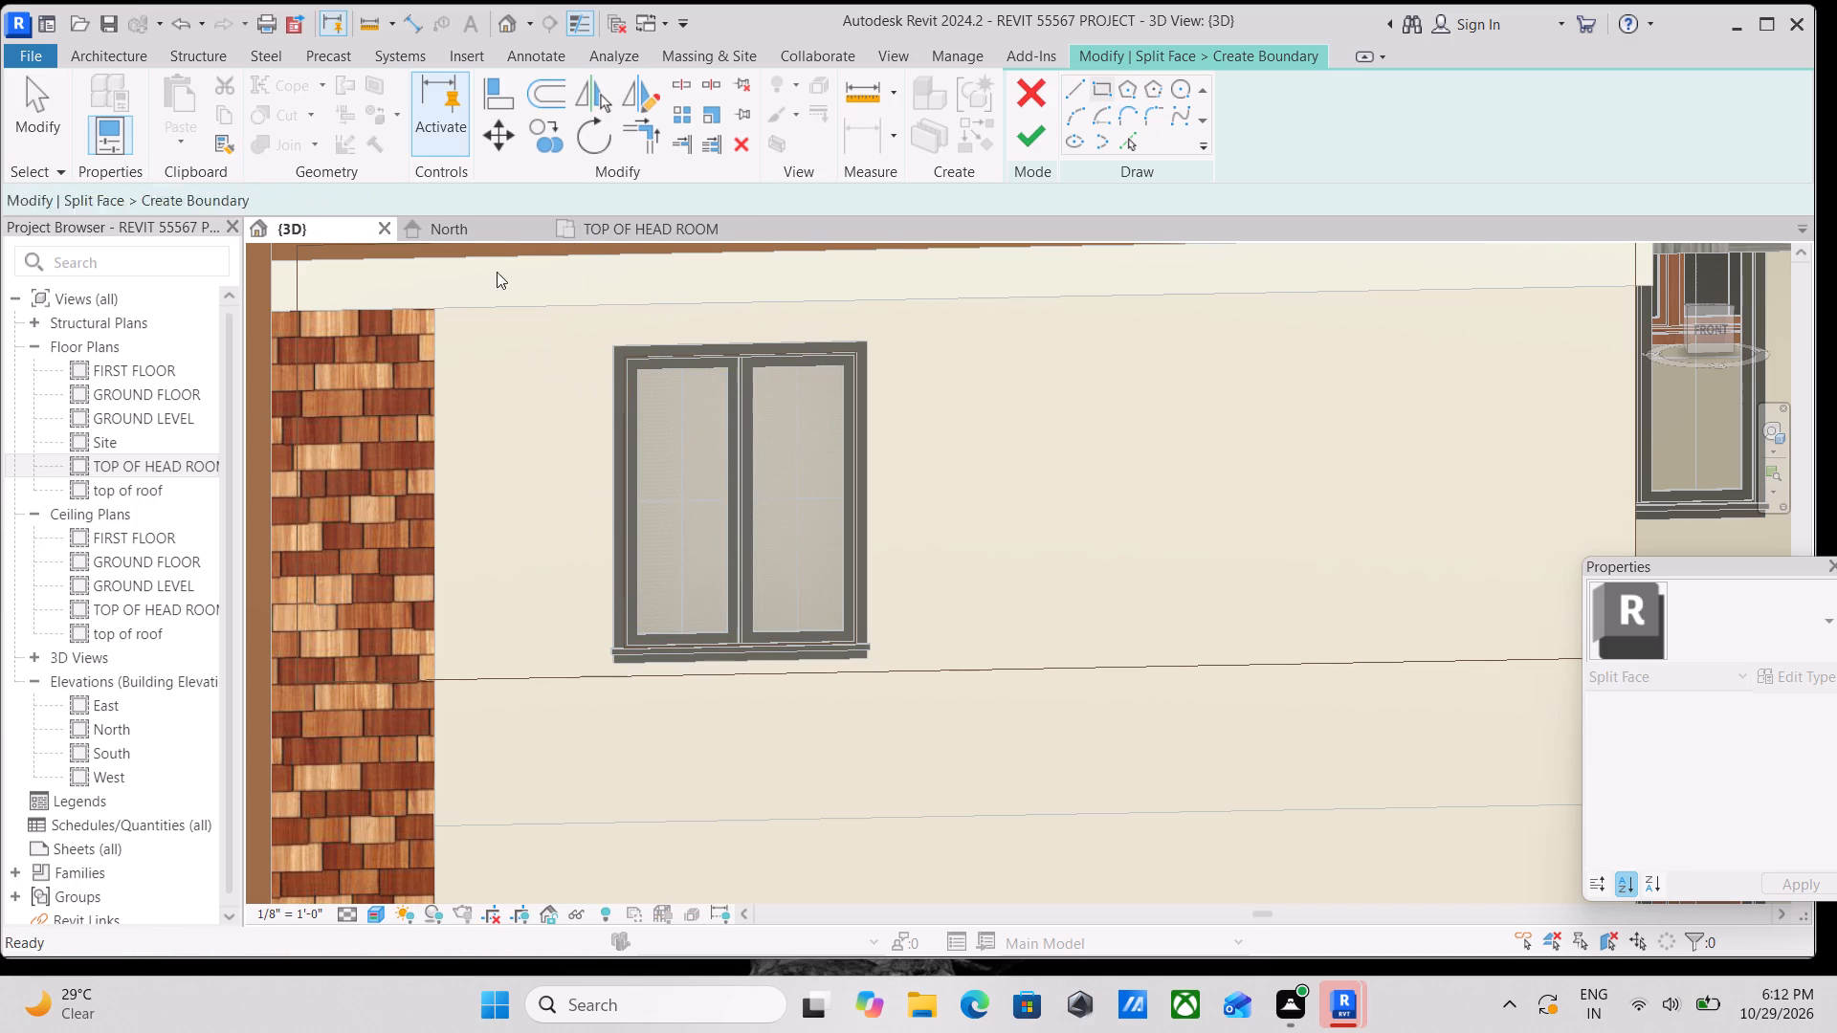
Draw a rectangular boundary with a 1' offset around the upper window's trim and sill, about 6'-4 1/2" wide by 7'-5 3/8" high.
left_click_drag(175, 200, 96, 203)
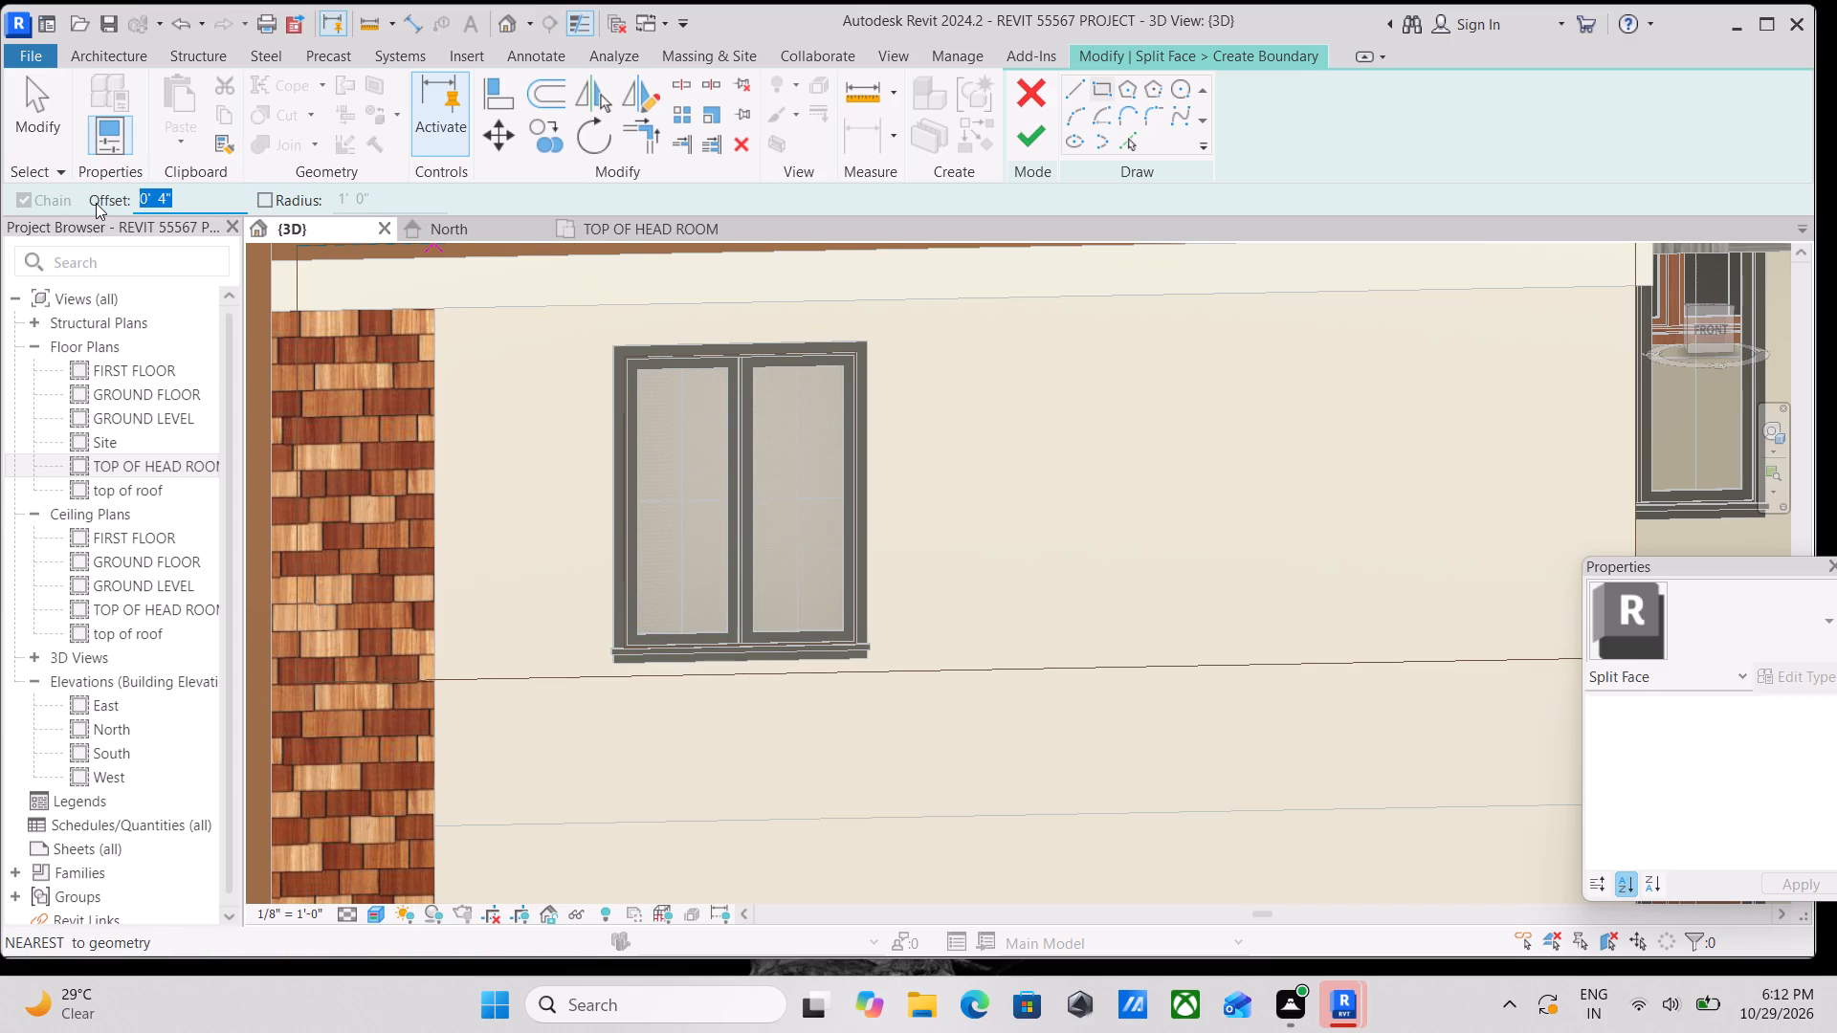
type("1'")
key("Return")
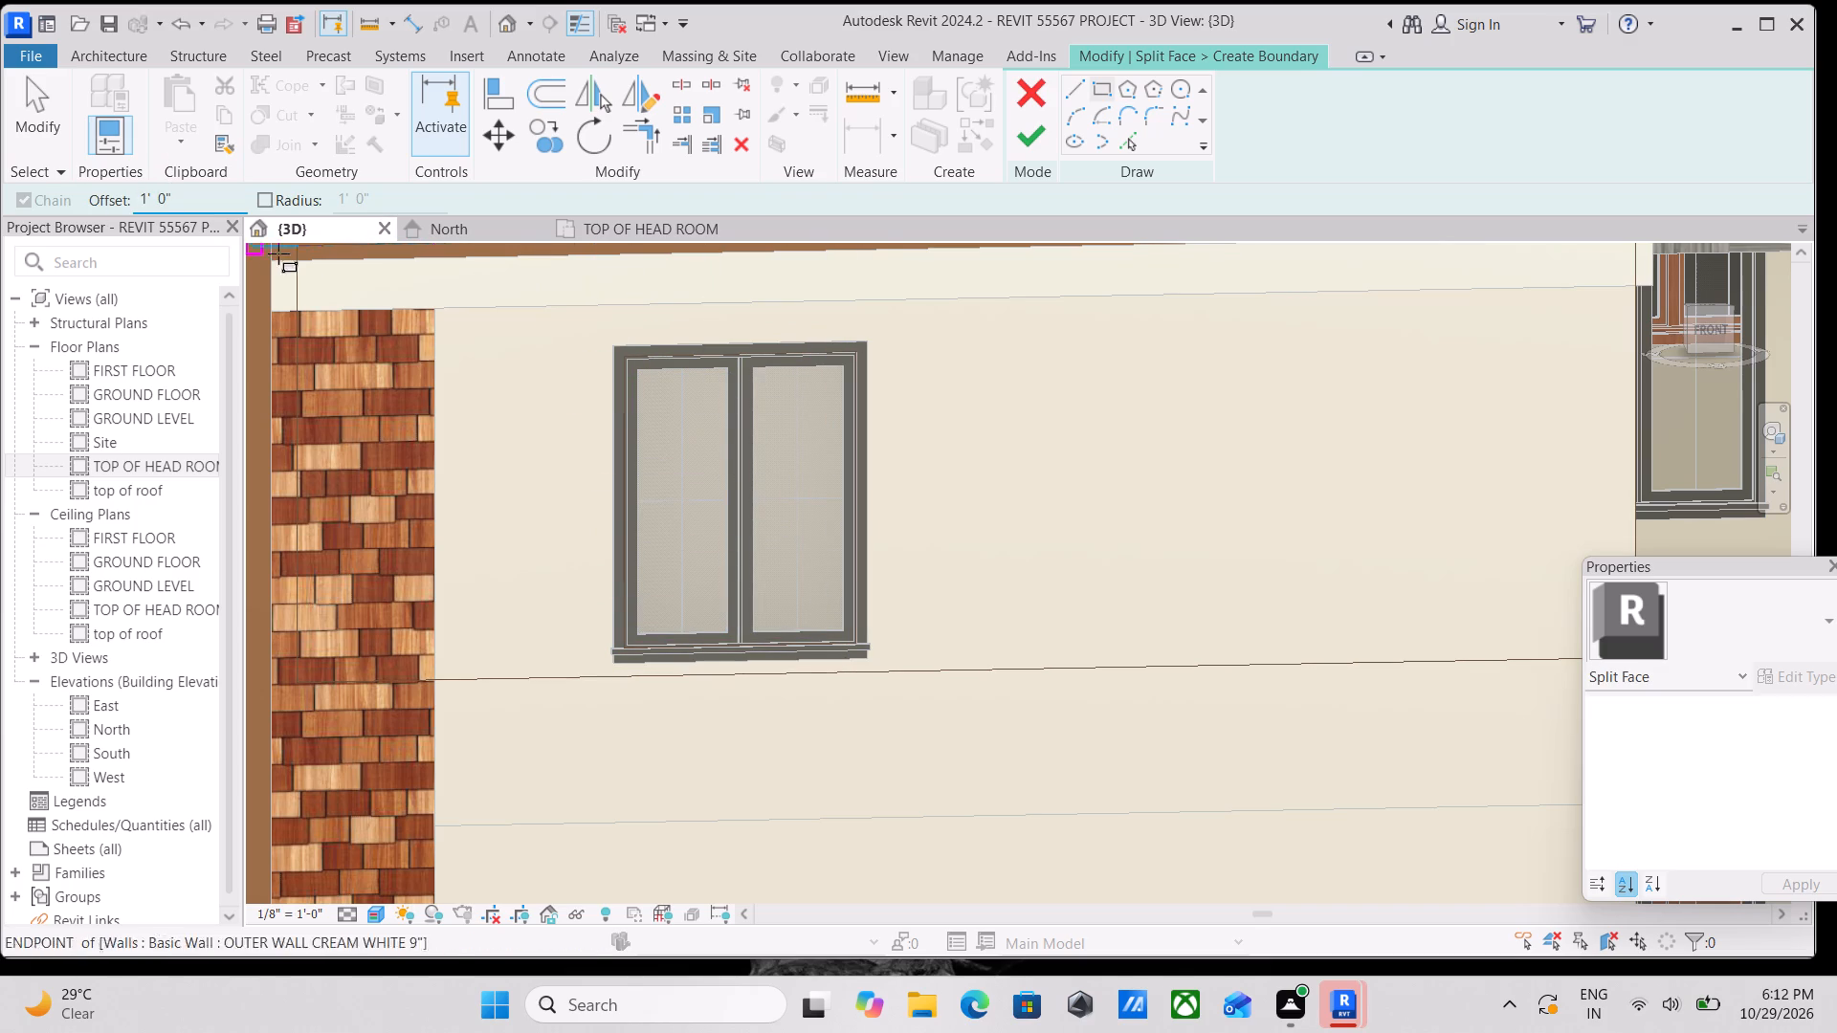
left_click(611, 343)
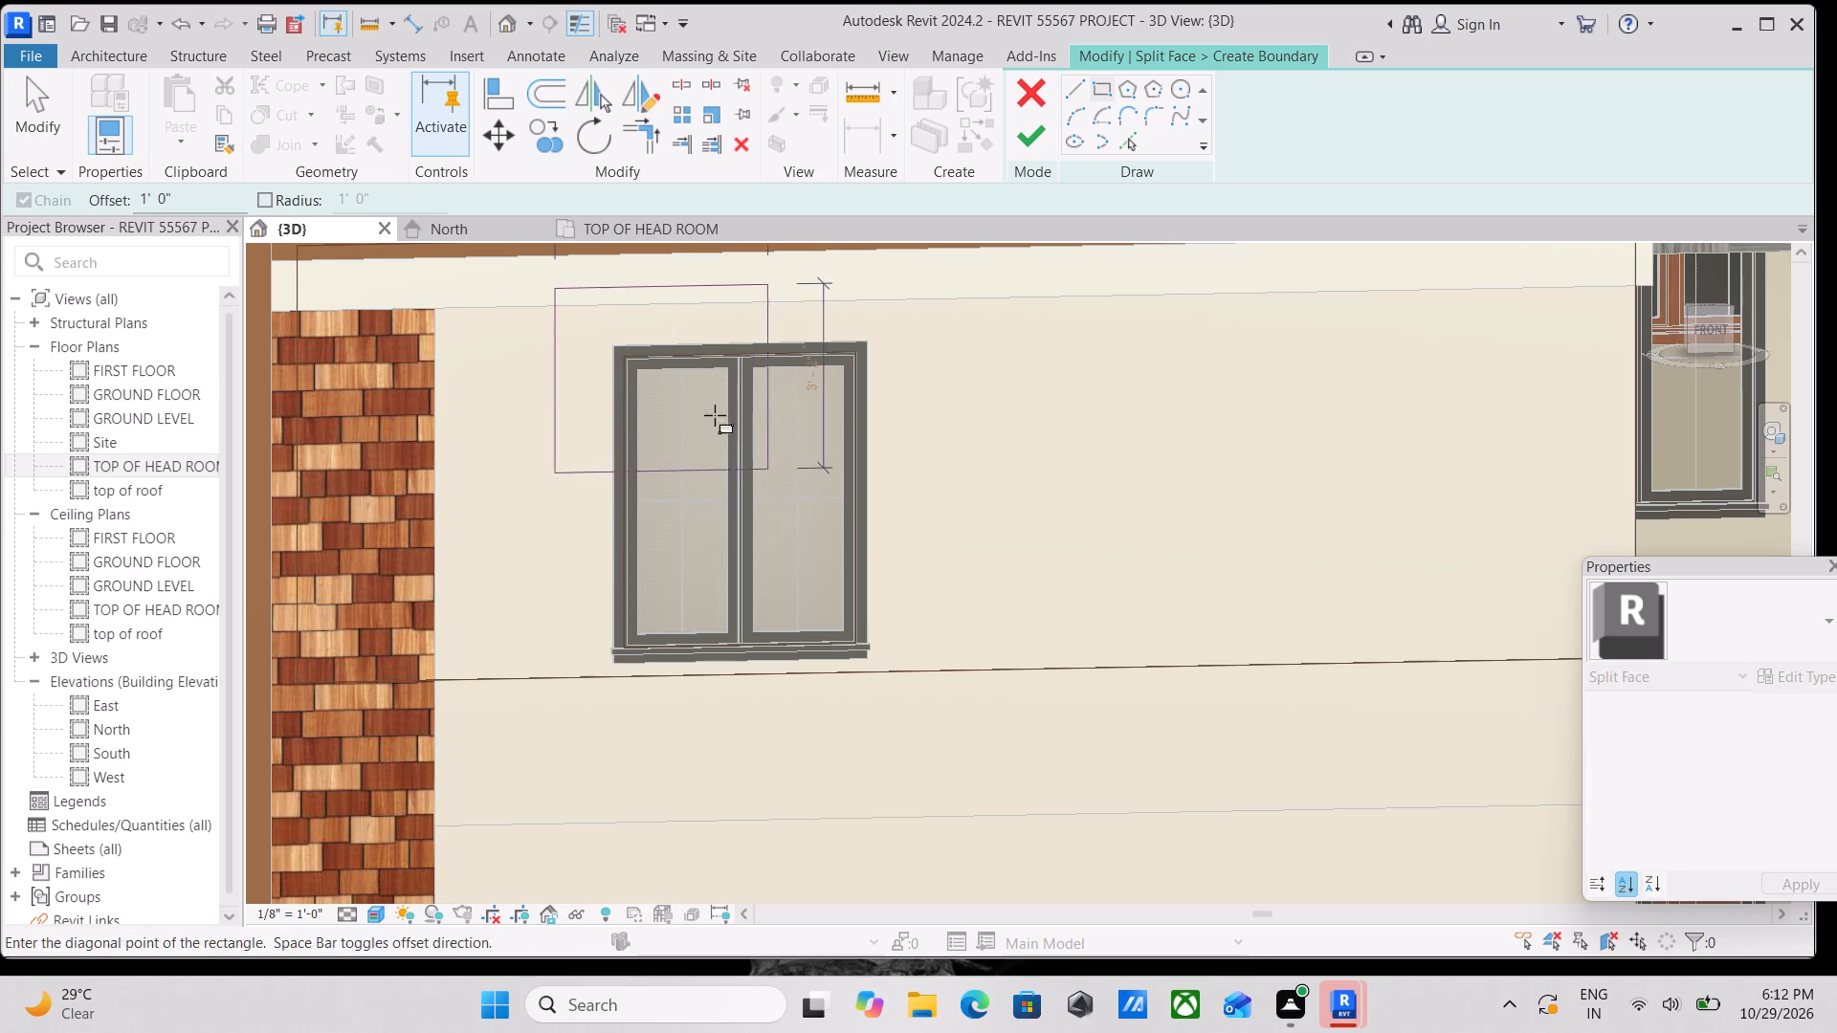
left_click(868, 658)
scroll(891, 628, "down", 3)
middle_click_drag(886, 638, 870, 691)
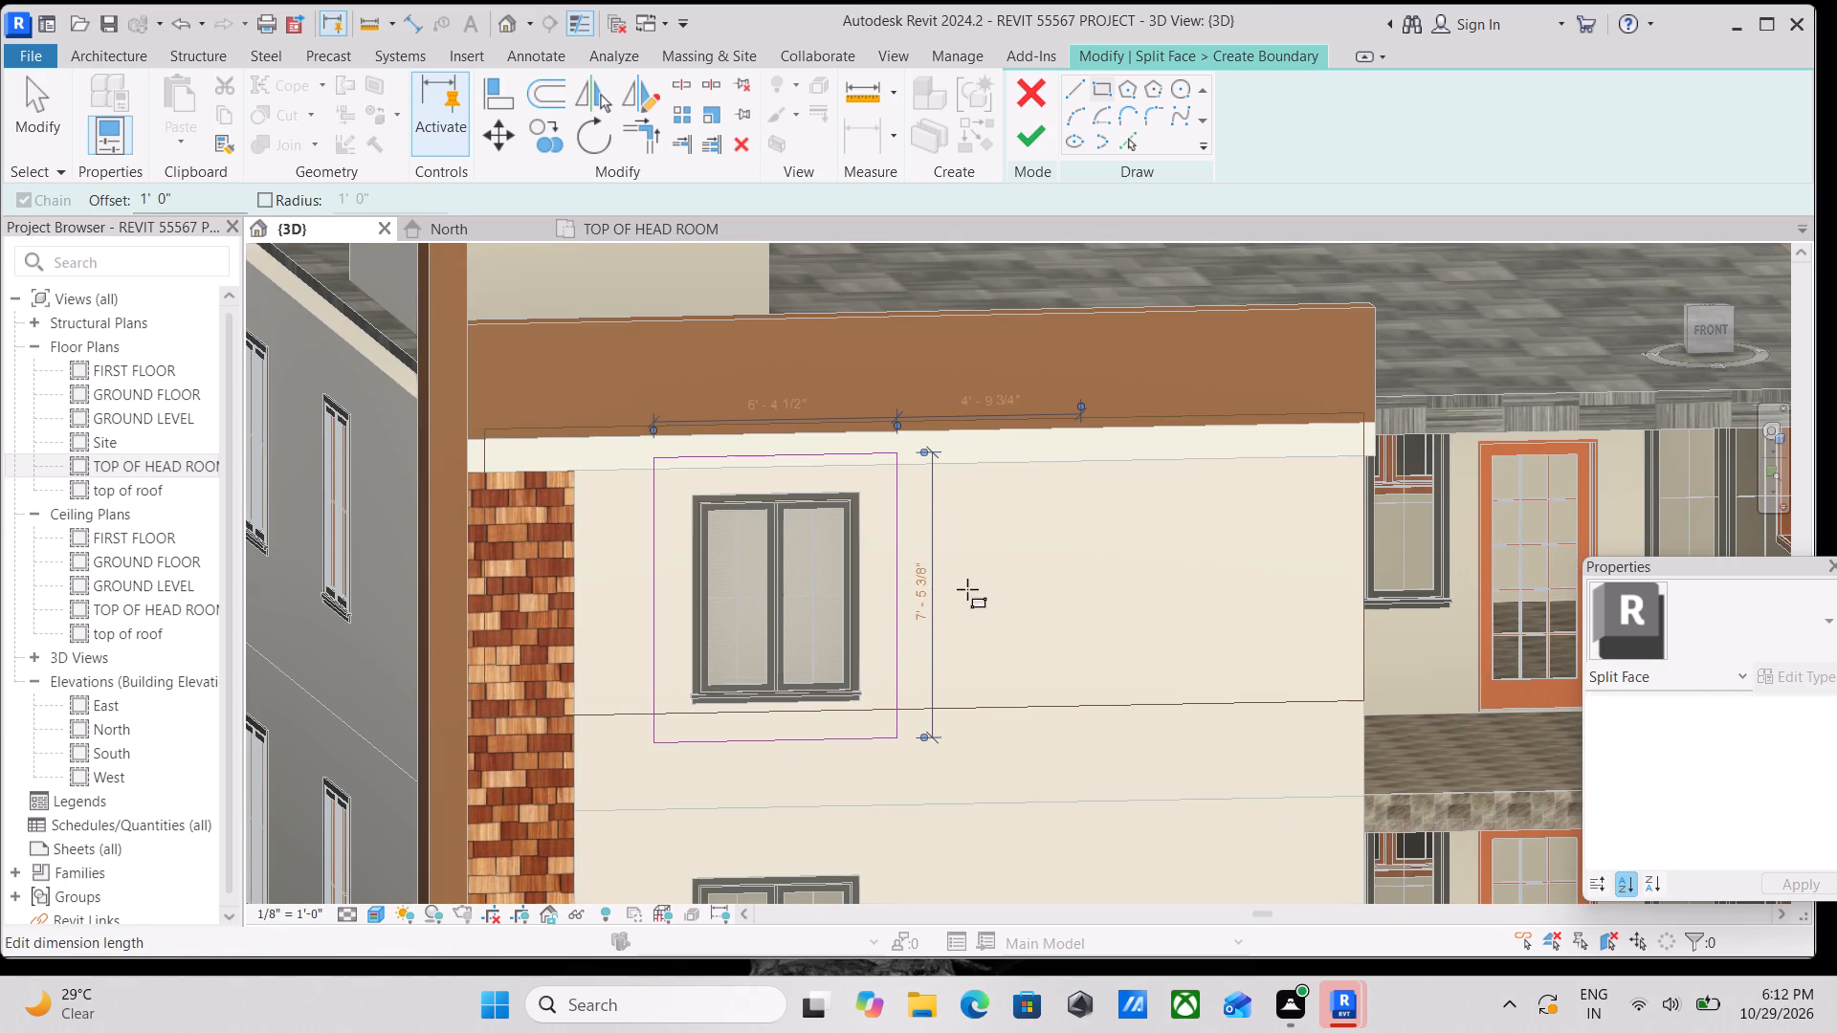
middle_click_drag(971, 565, 1080, 325, "shift")
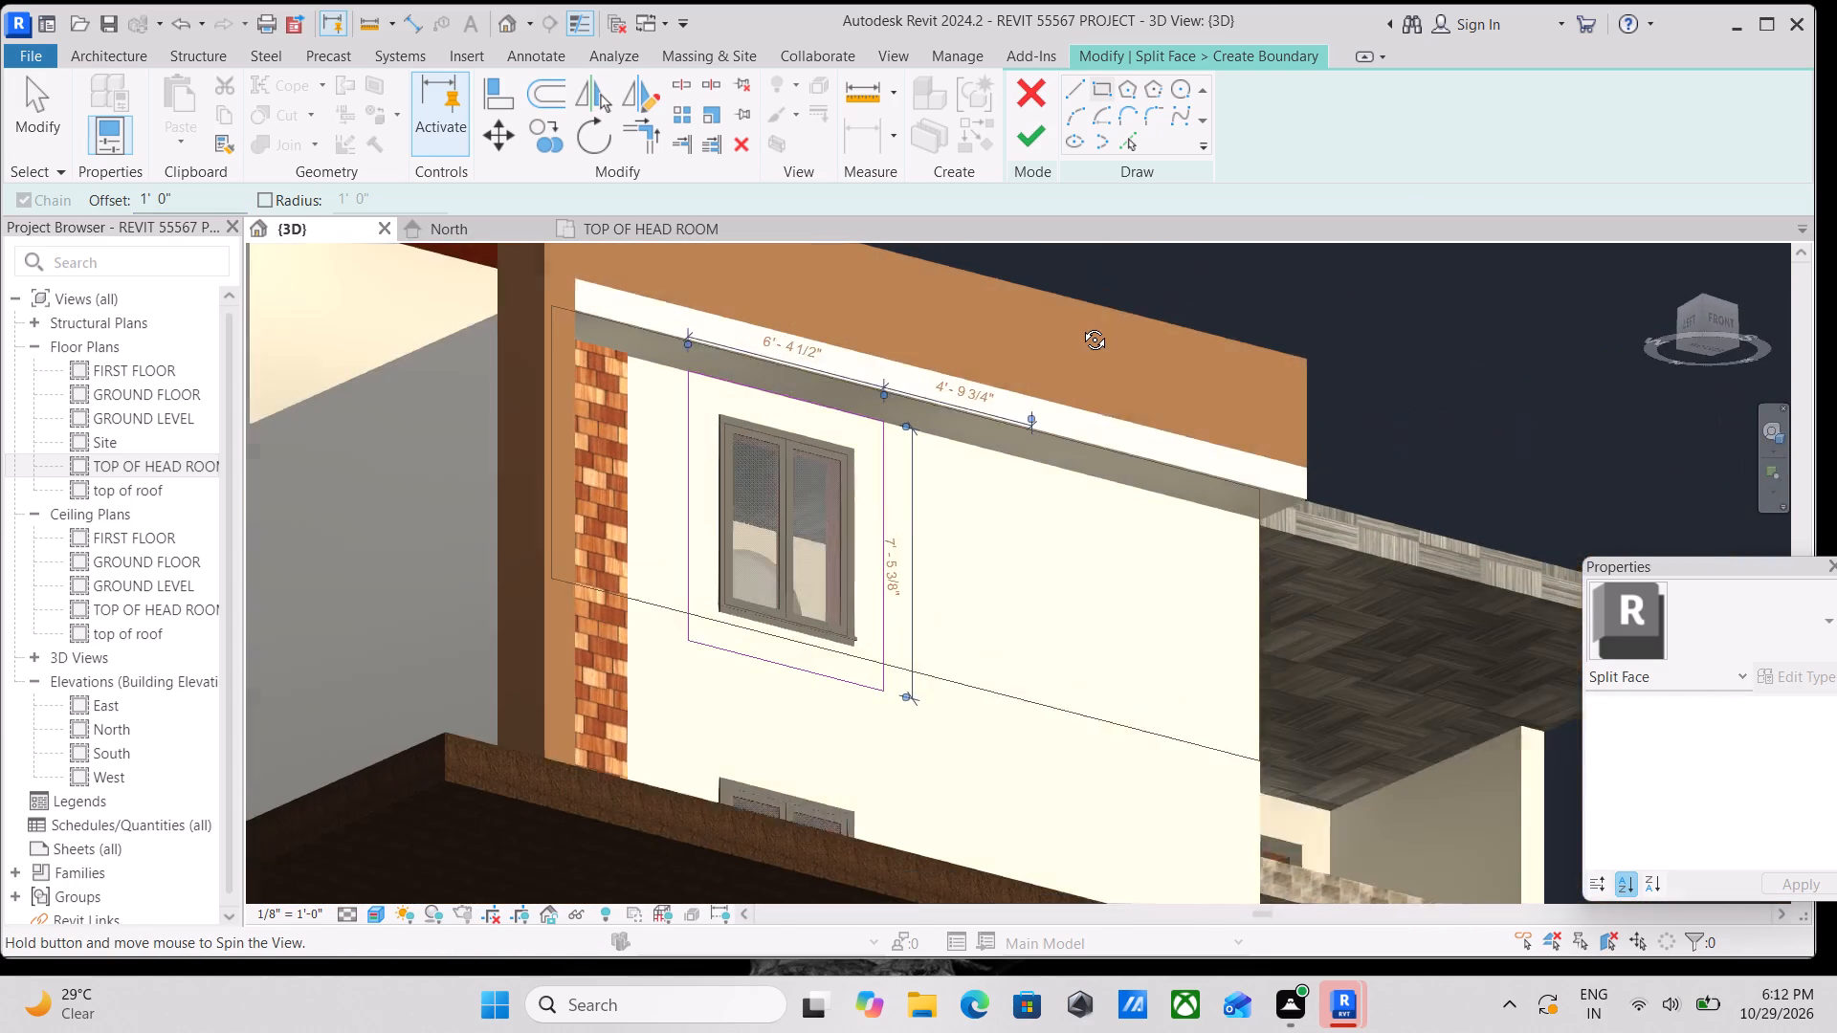
middle_click_drag(1080, 325, 979, 445, "shift")
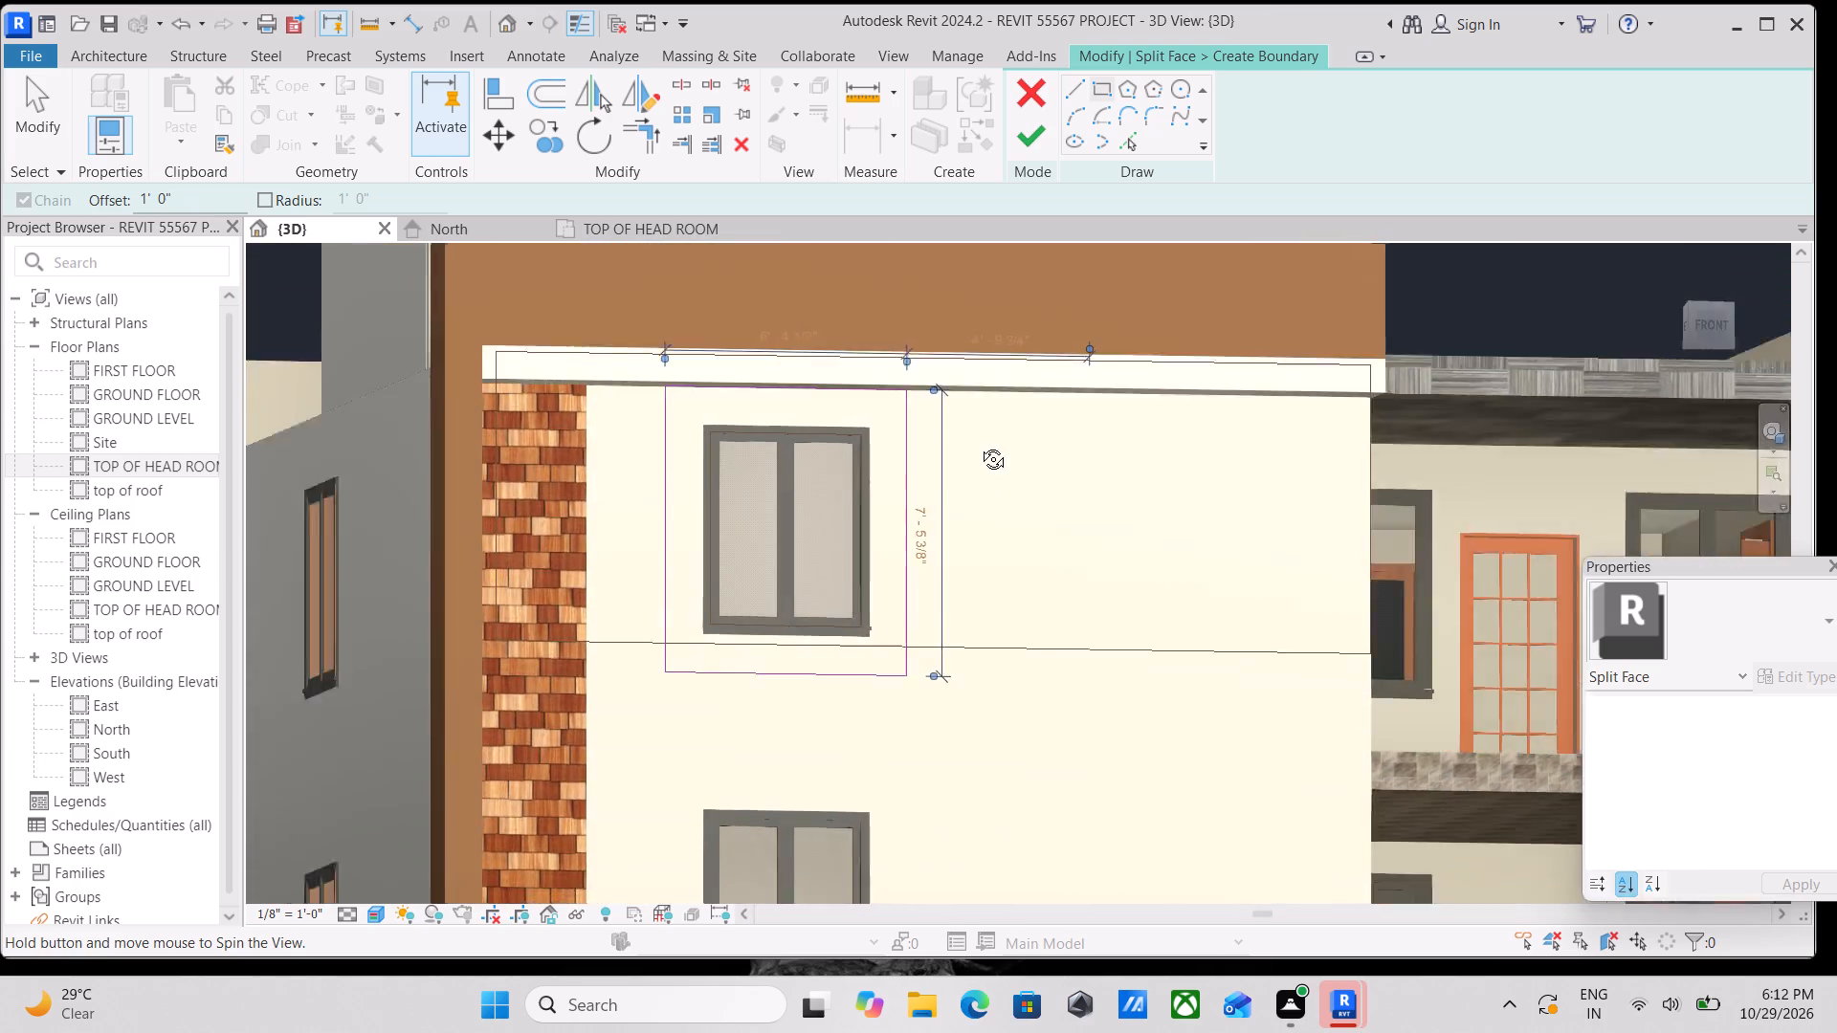
middle_click_drag(979, 445, 860, 405, "shift")
scroll(1012, 451, "up", 1)
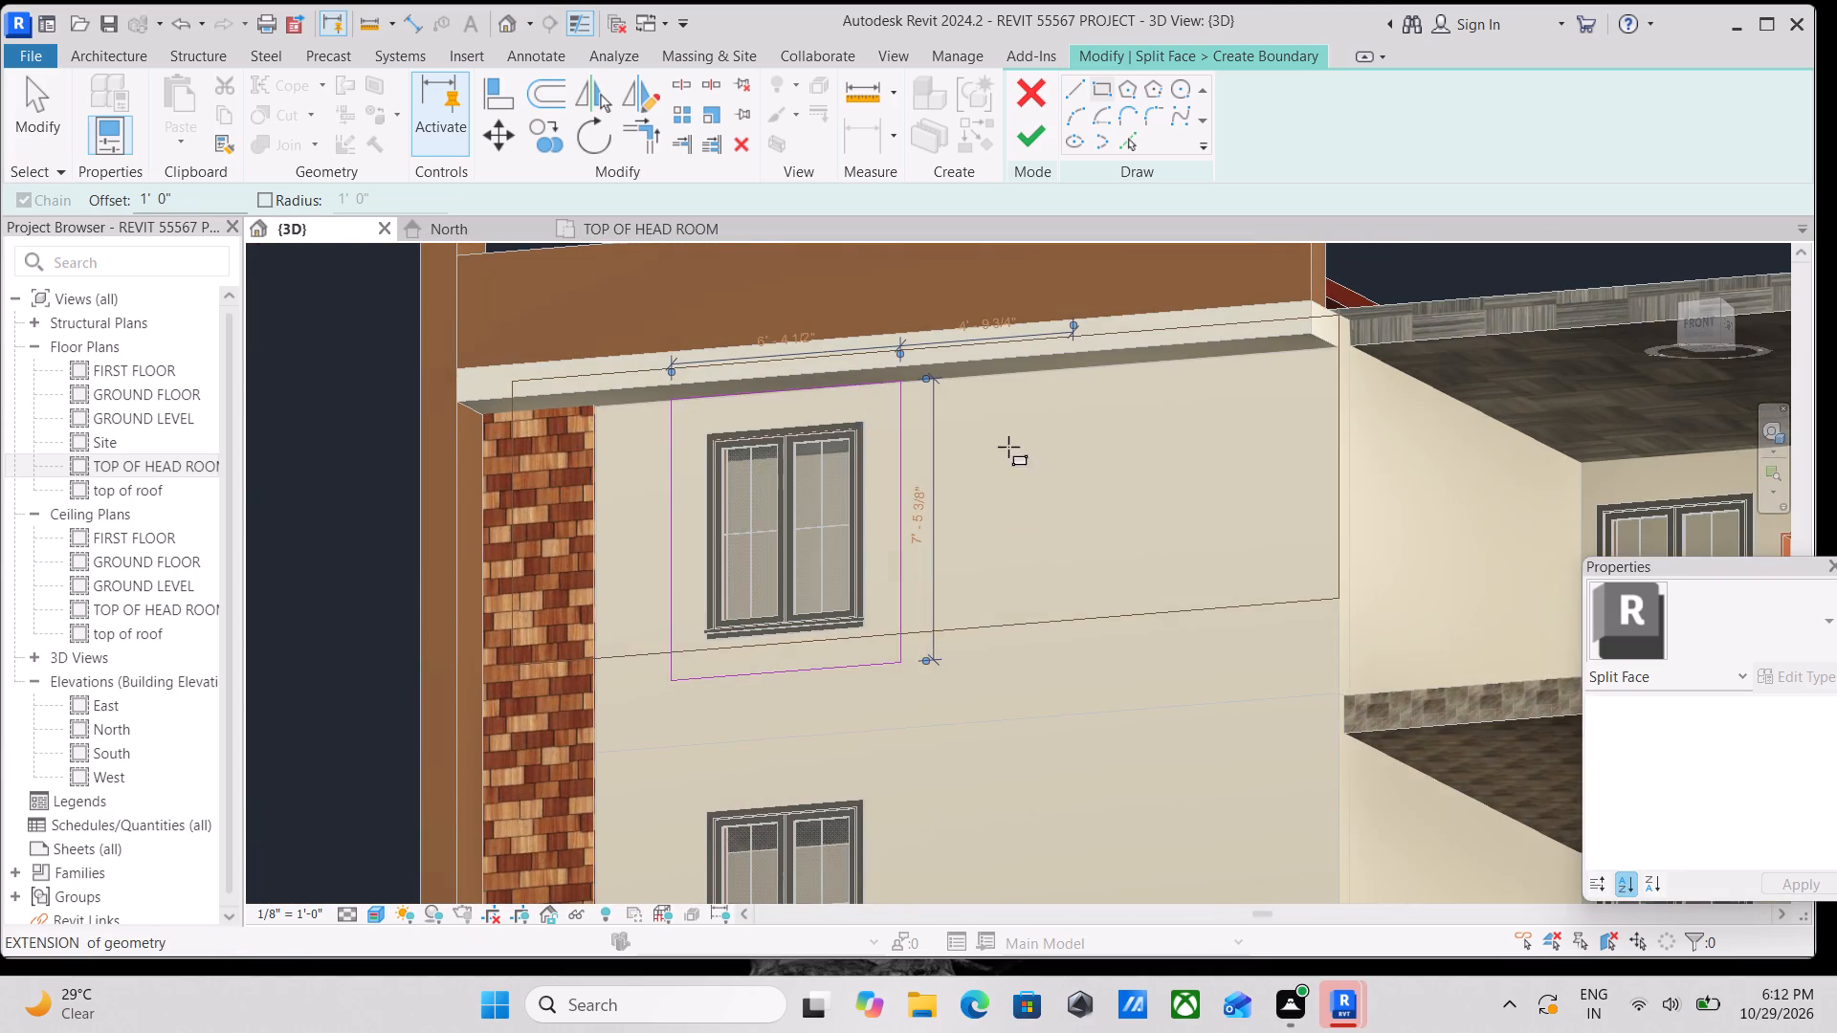
scroll(1008, 447, "up", 1)
key("grave")
scroll(877, 391, "up", 3)
key("Escape")
scroll(747, 371, "up", 3)
key("Escape")
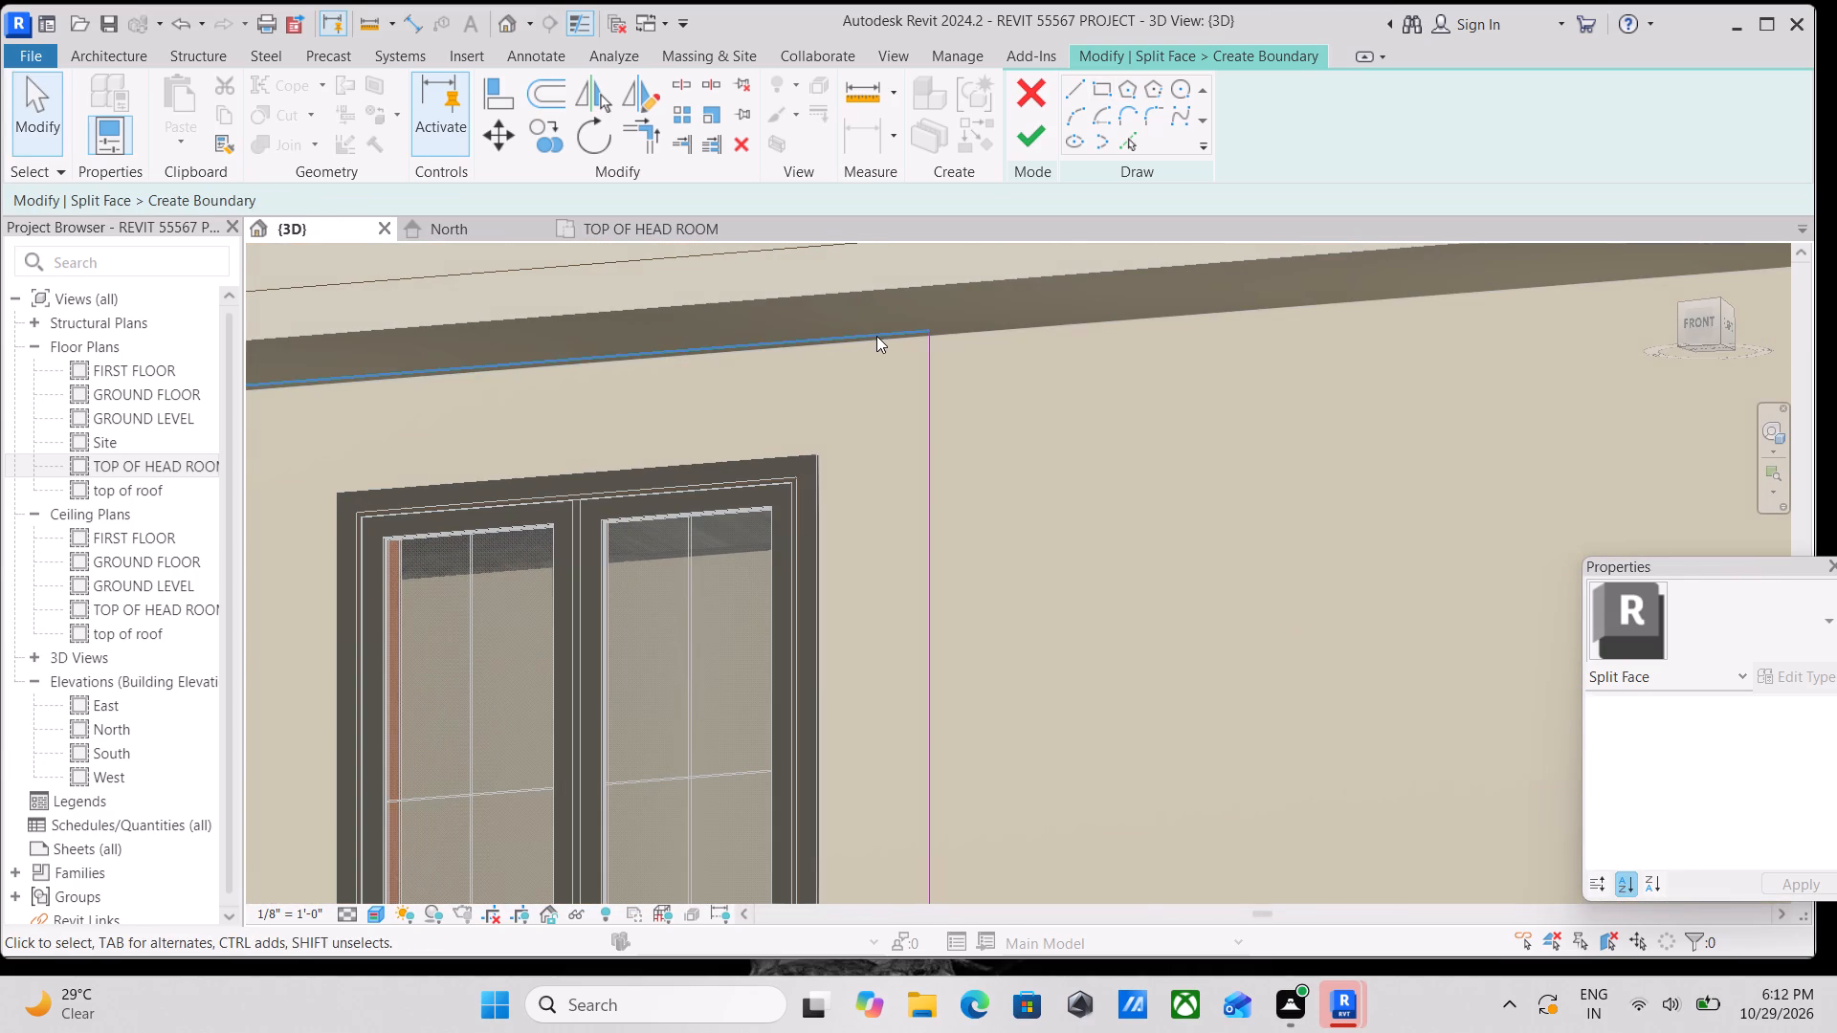
Move the split boundary's top line down about 3" from the underside of the trim above the upper window.
left_click(871, 333)
scroll(714, 344, "down", 1)
middle_click_drag(717, 352, 972, 387)
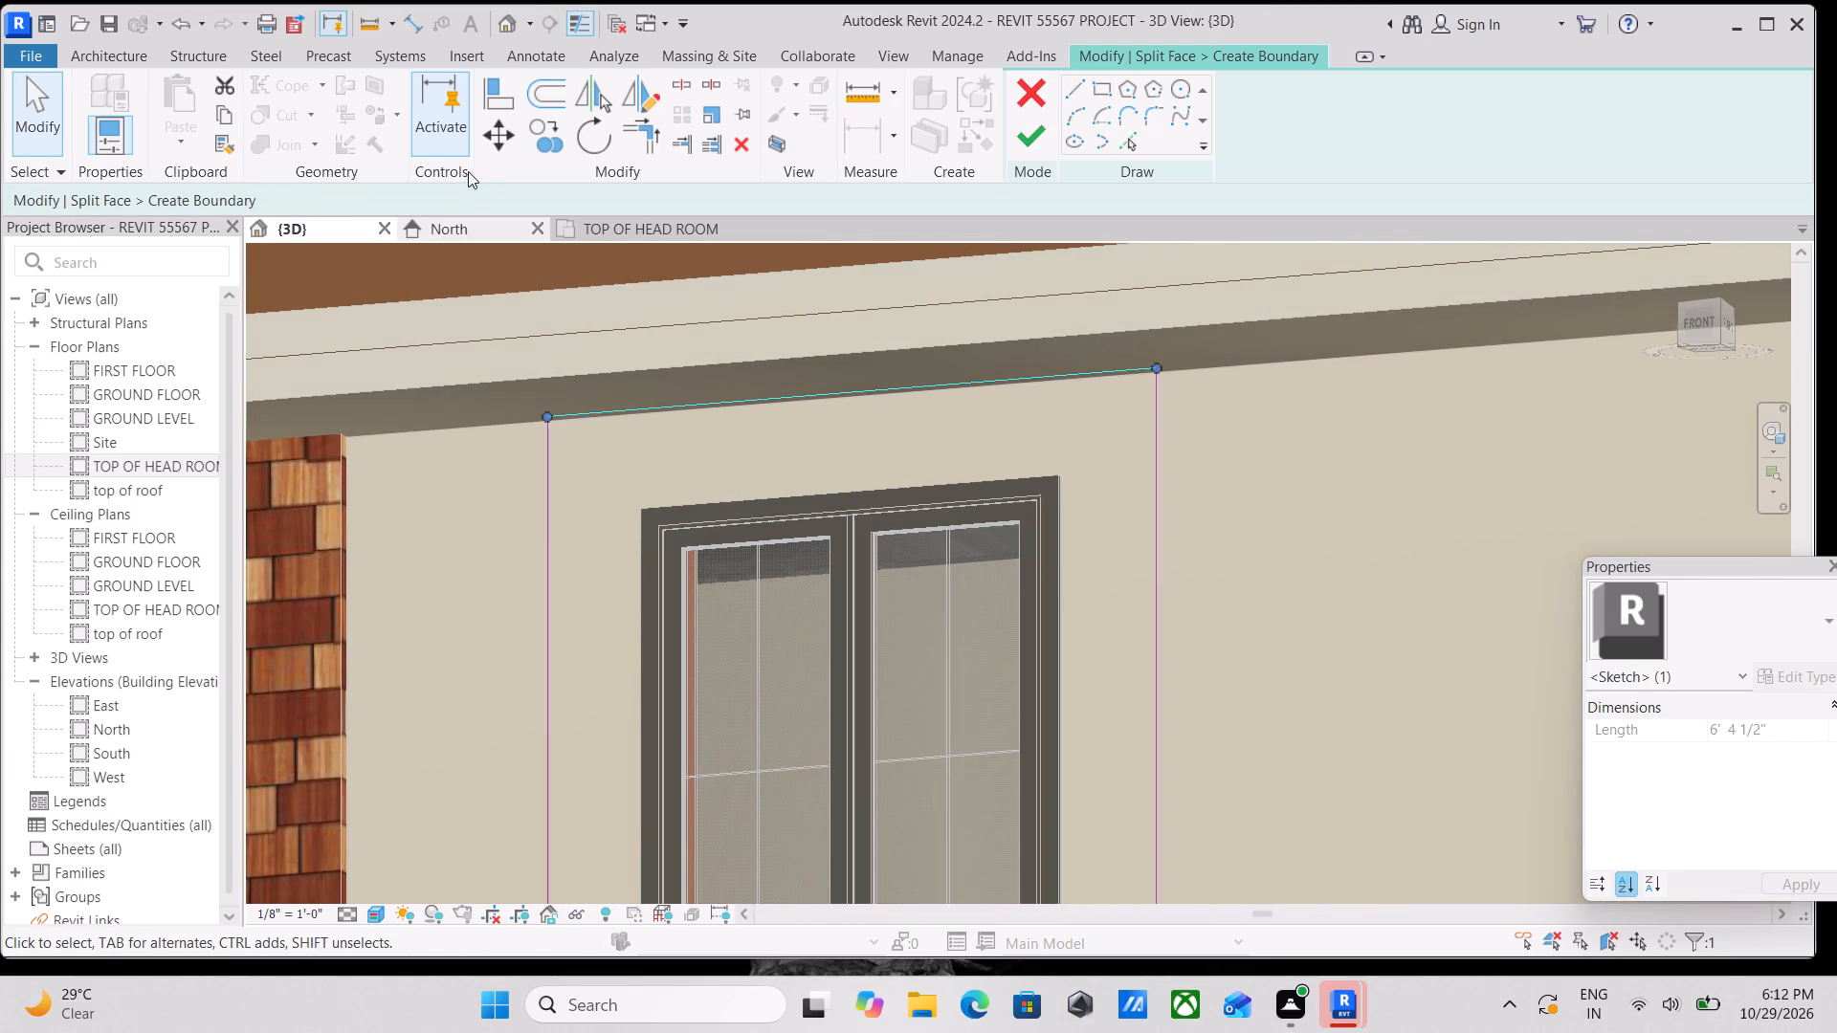
left_click(493, 143)
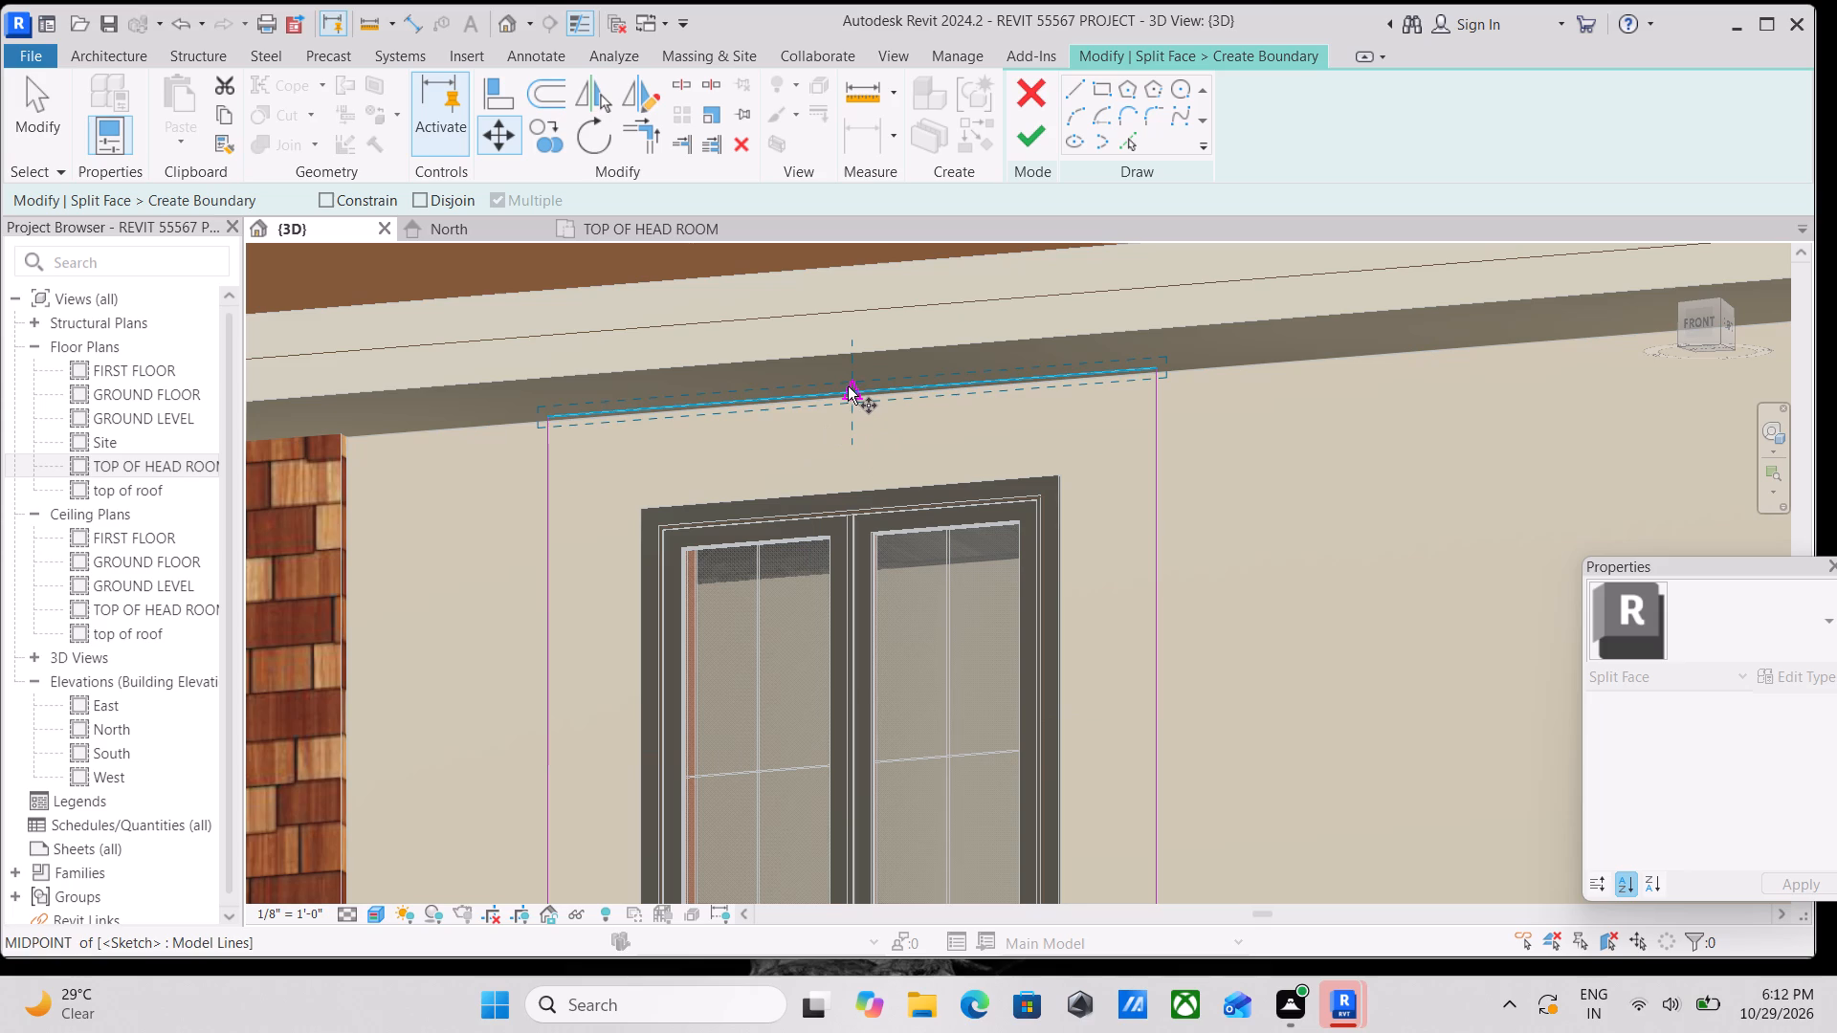
left_click(848, 386)
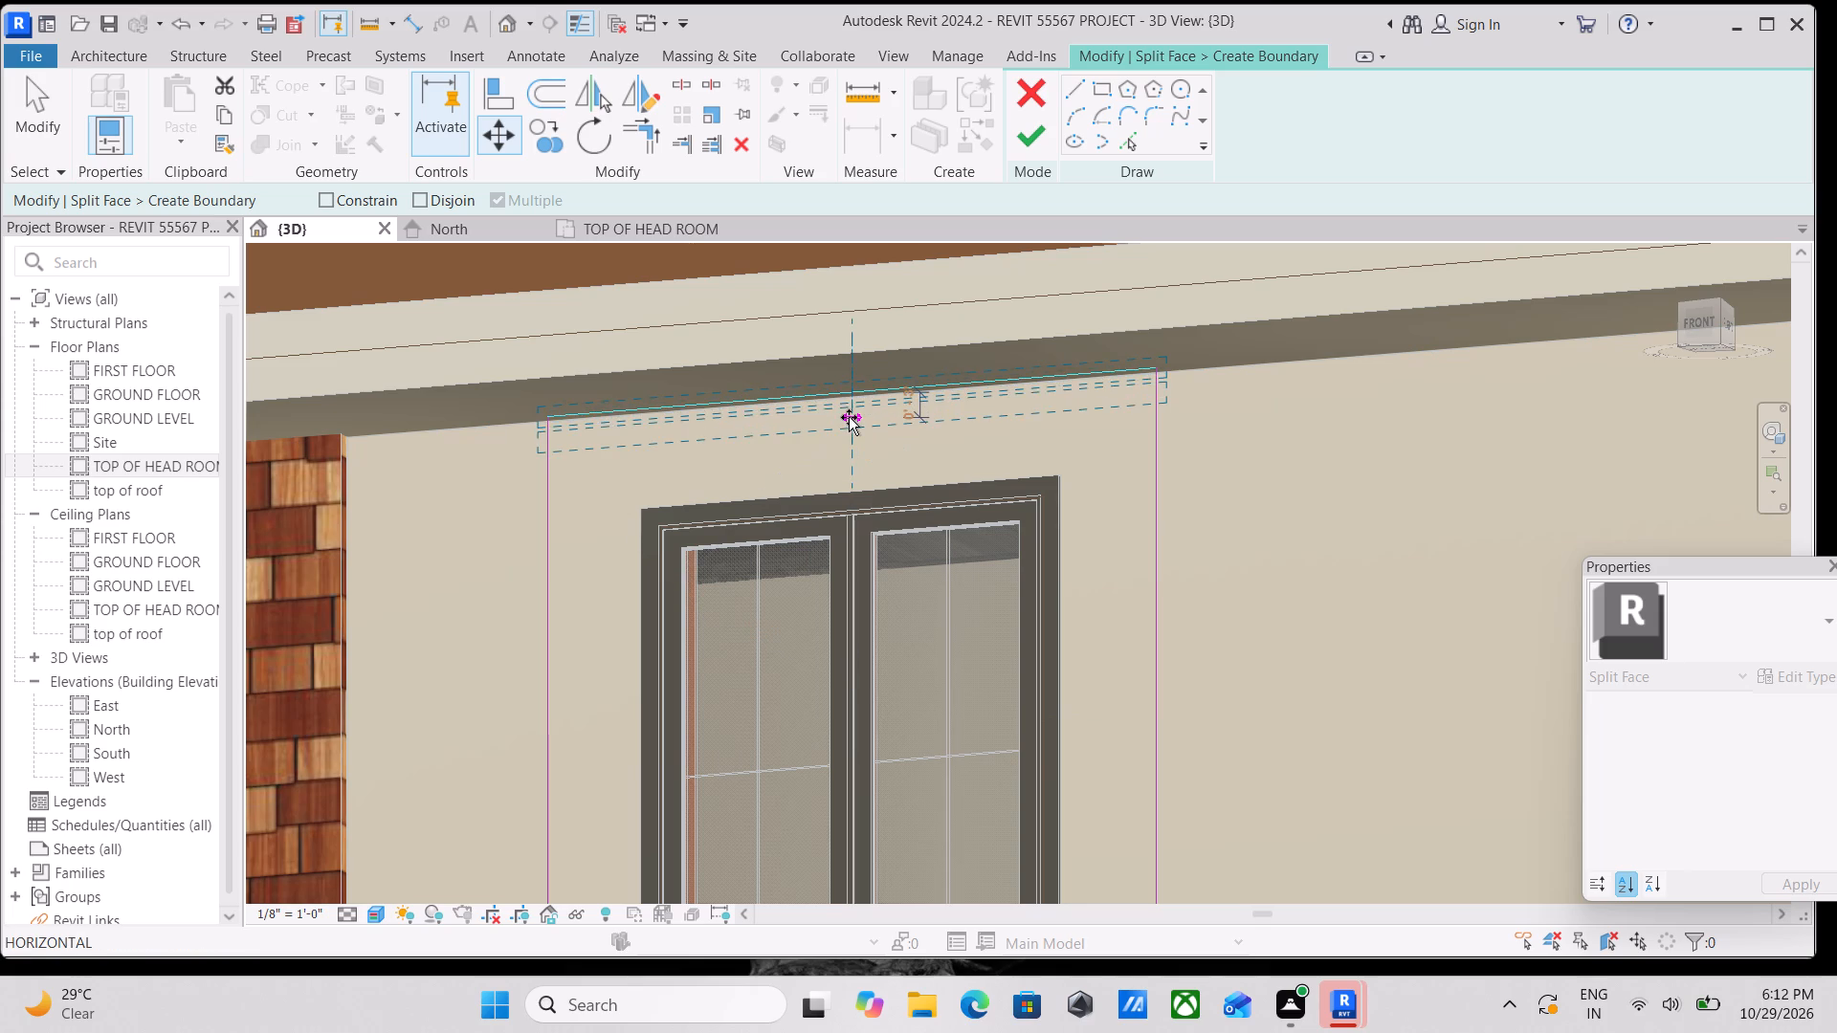
left_click(849, 417)
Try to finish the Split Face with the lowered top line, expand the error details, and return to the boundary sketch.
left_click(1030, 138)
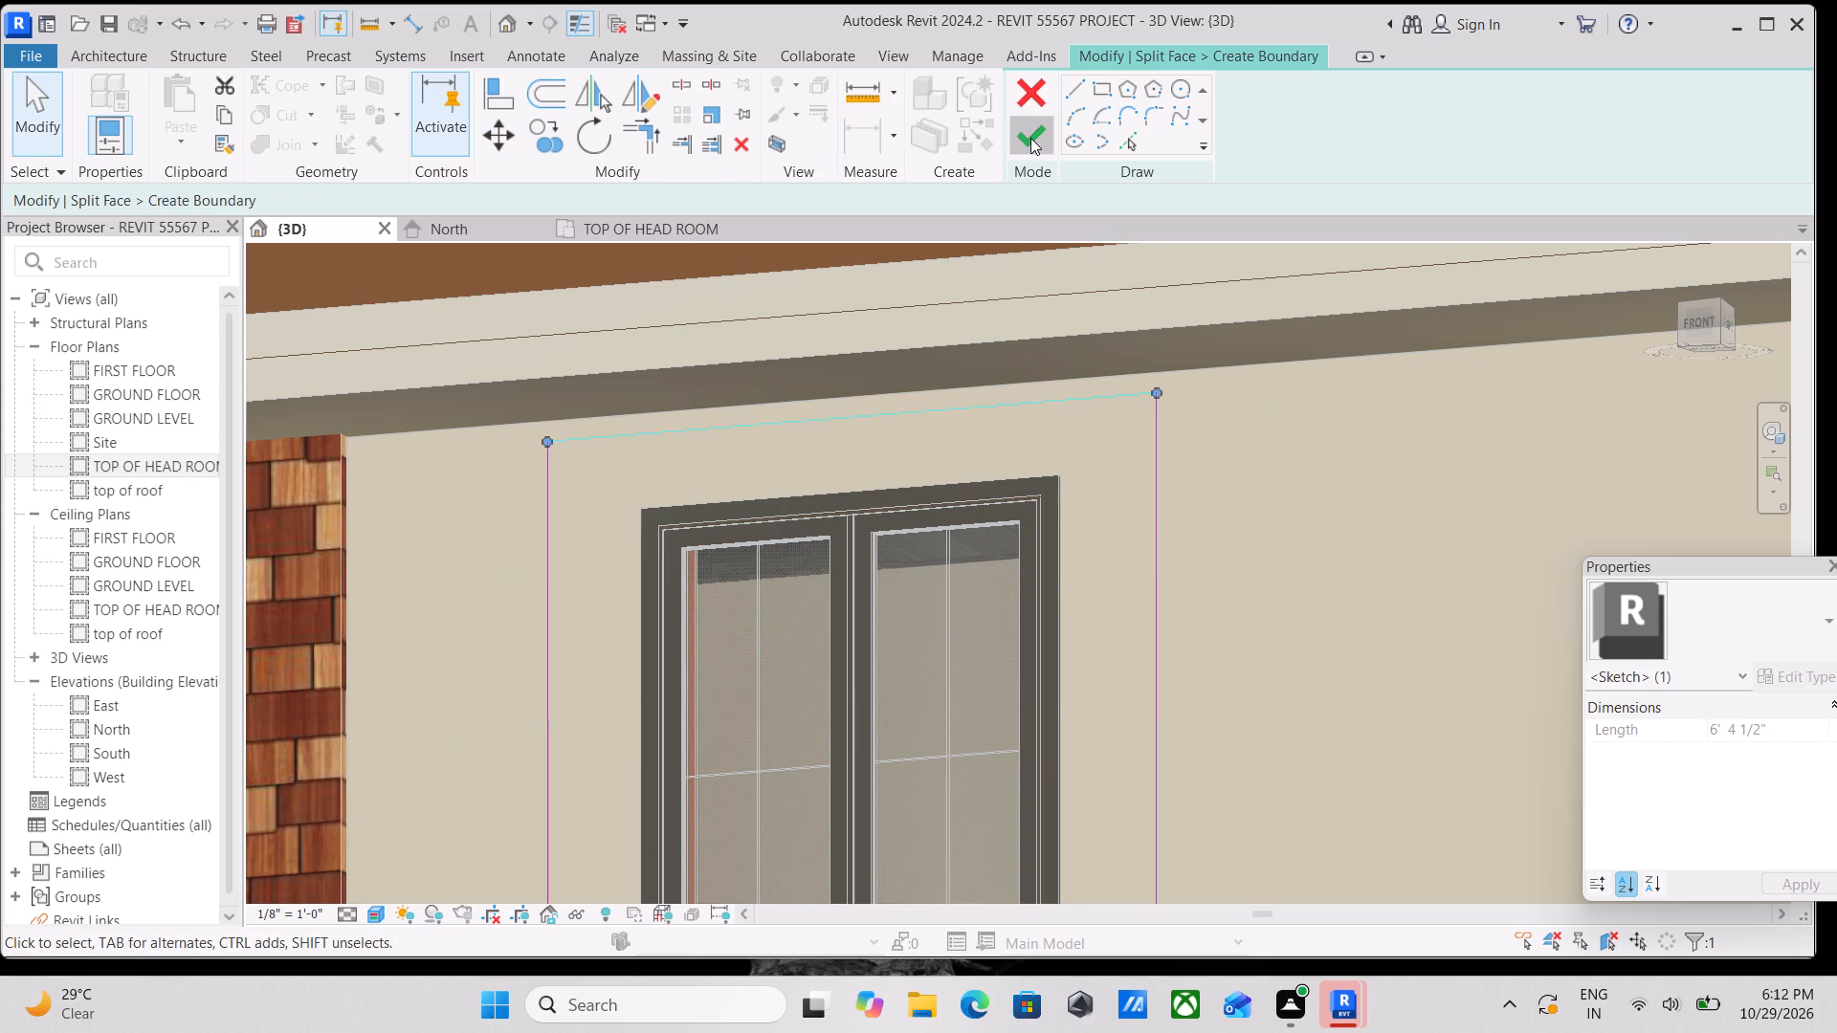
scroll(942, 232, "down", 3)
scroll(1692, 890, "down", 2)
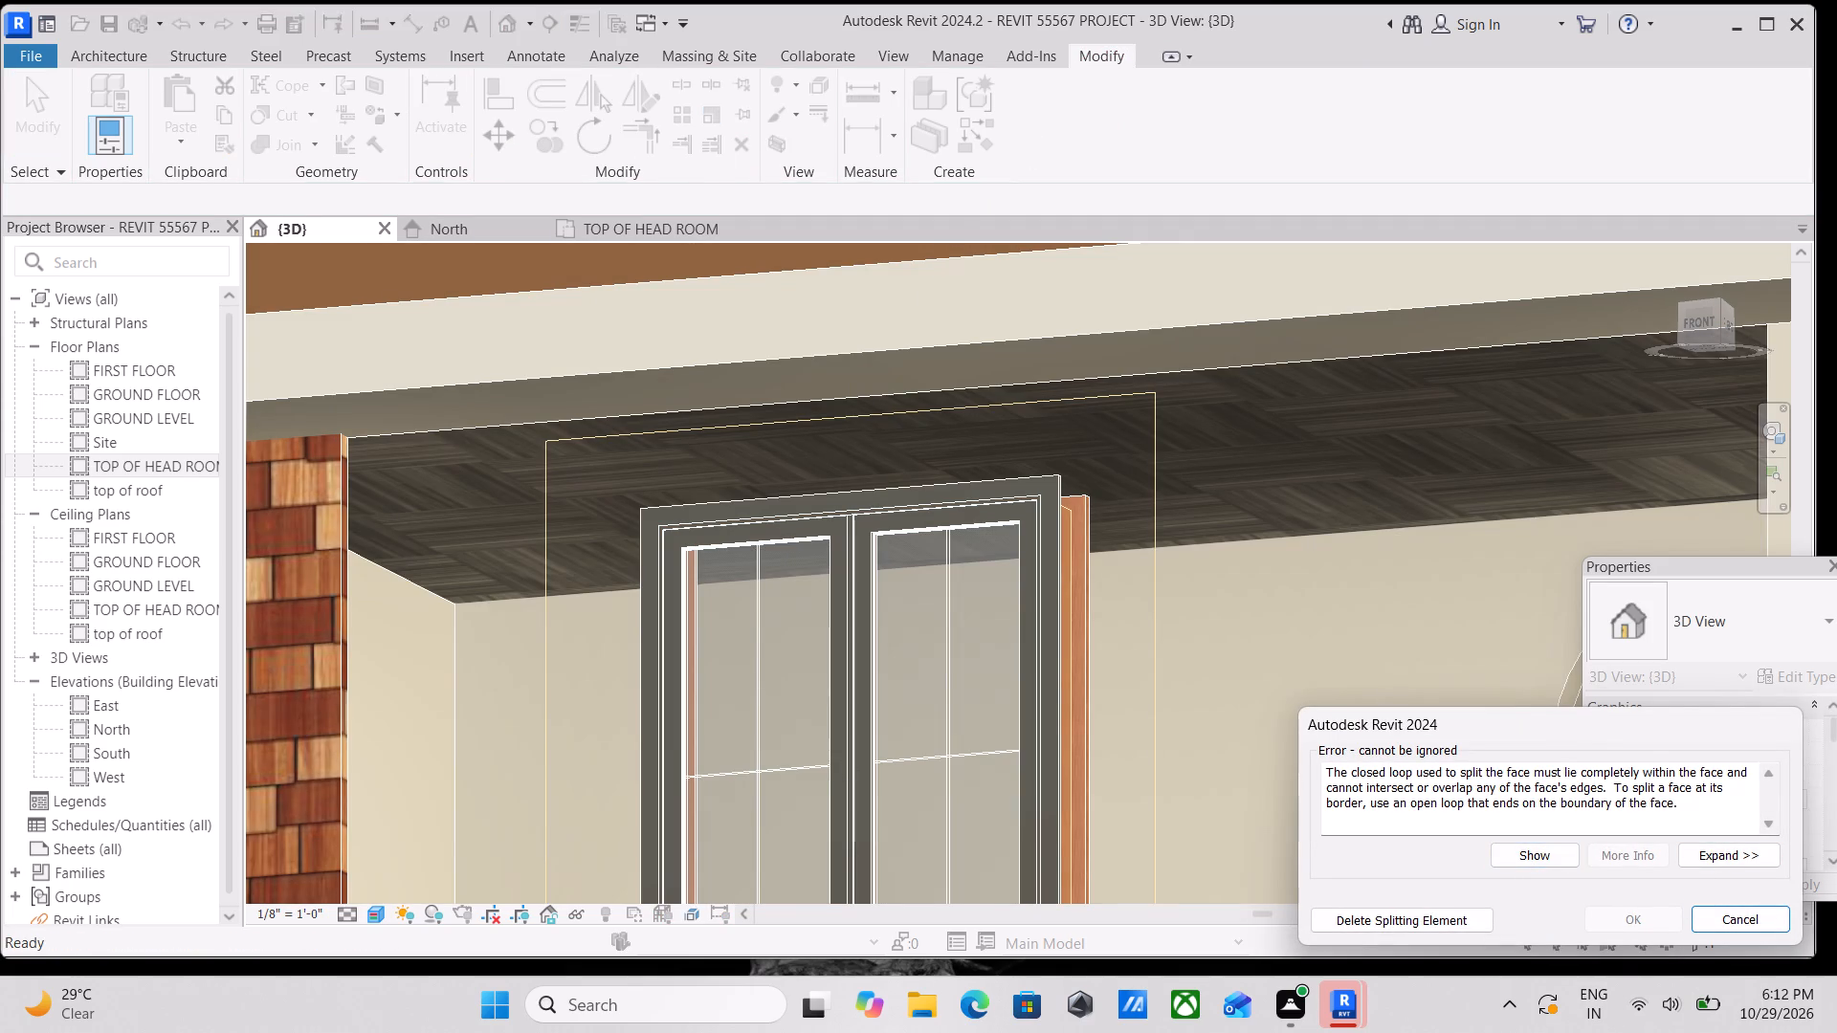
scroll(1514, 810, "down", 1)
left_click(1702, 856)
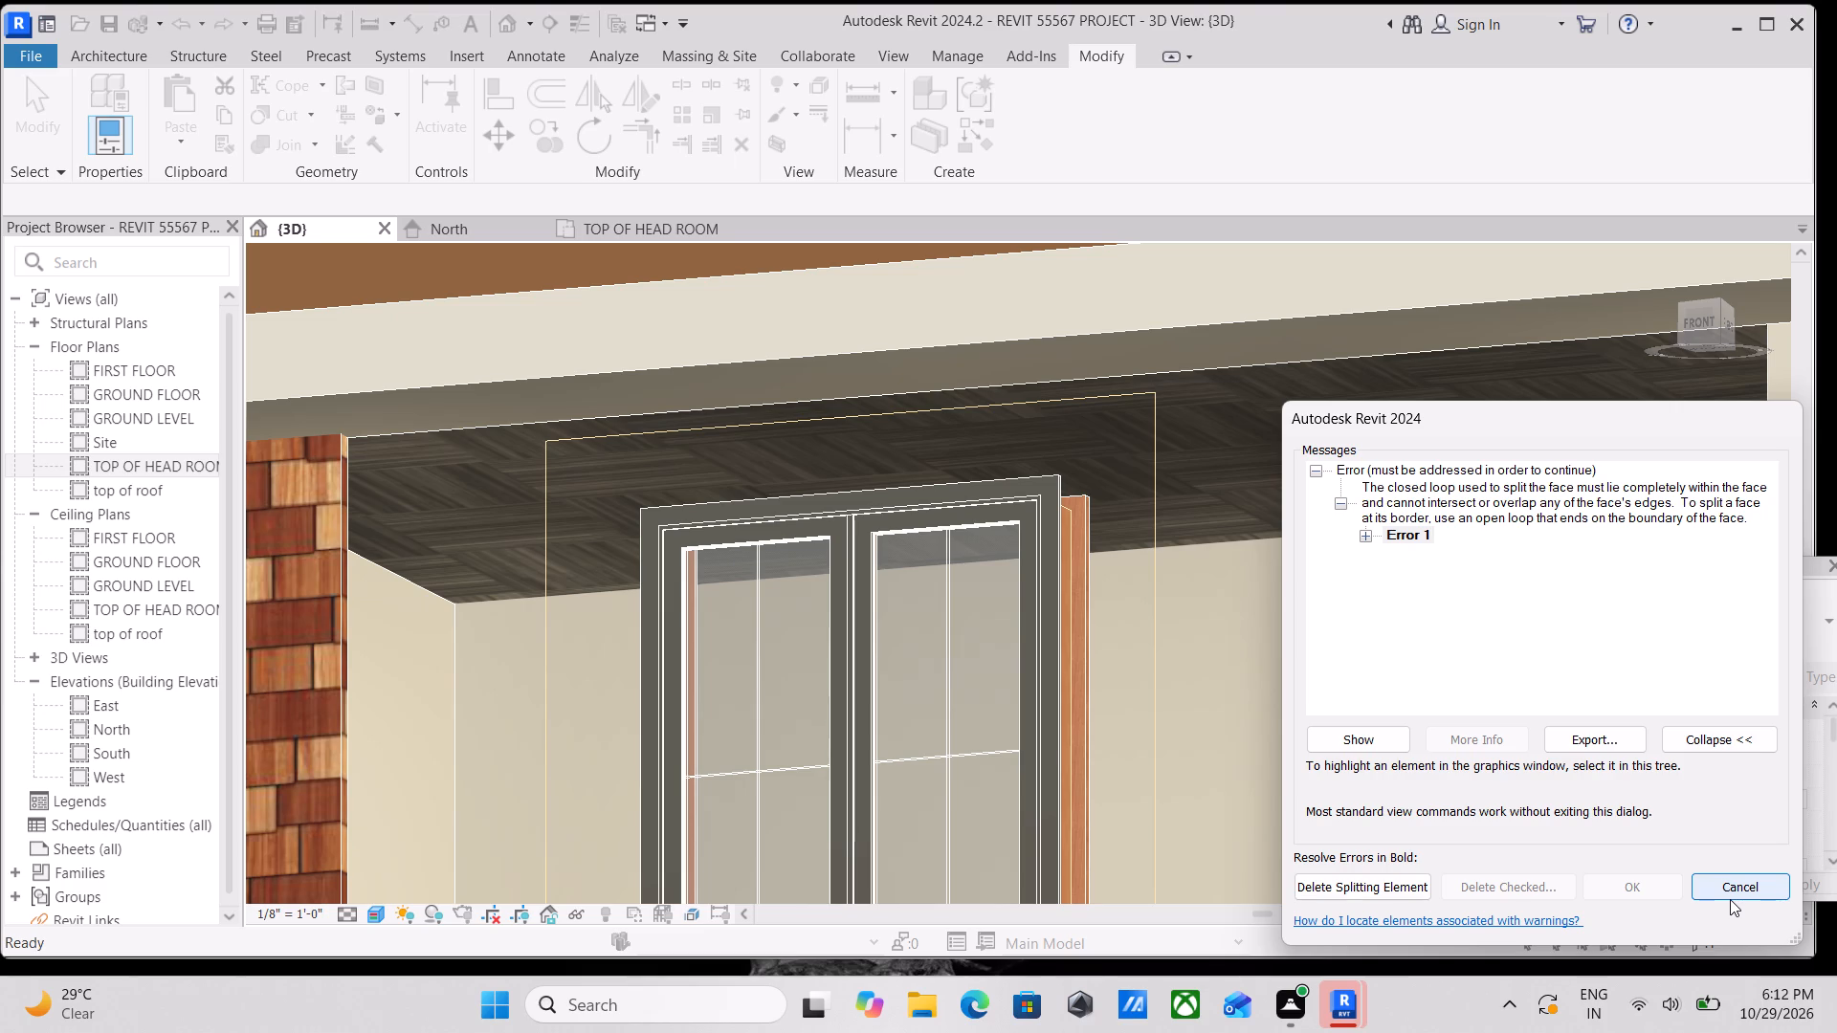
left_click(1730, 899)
Move the boundary's bottom line up to the underside of the upper window's sill, above the wall's lower edge.
scroll(1361, 739, "down", 5)
middle_click_drag(1335, 713, 1305, 566)
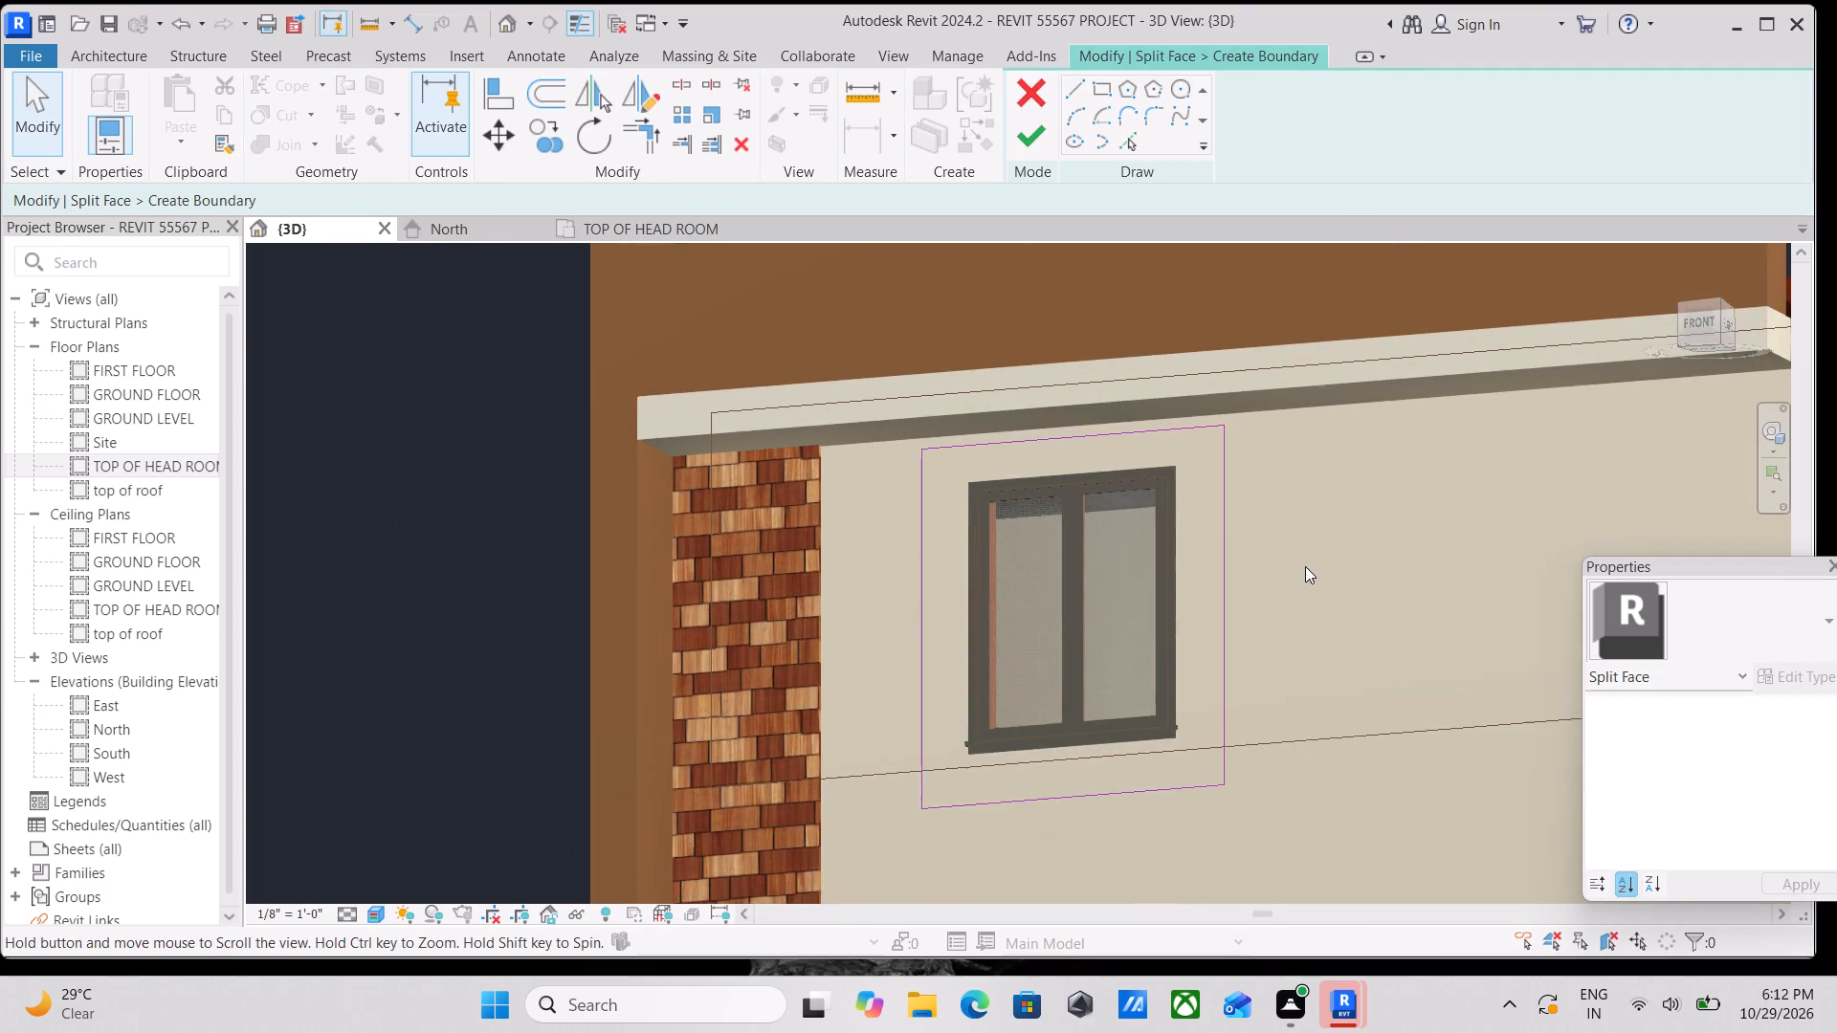
middle_click_drag(1305, 566, 1304, 568)
middle_click_drag(1305, 648, 1191, 604)
scroll(1342, 681, "down", 3)
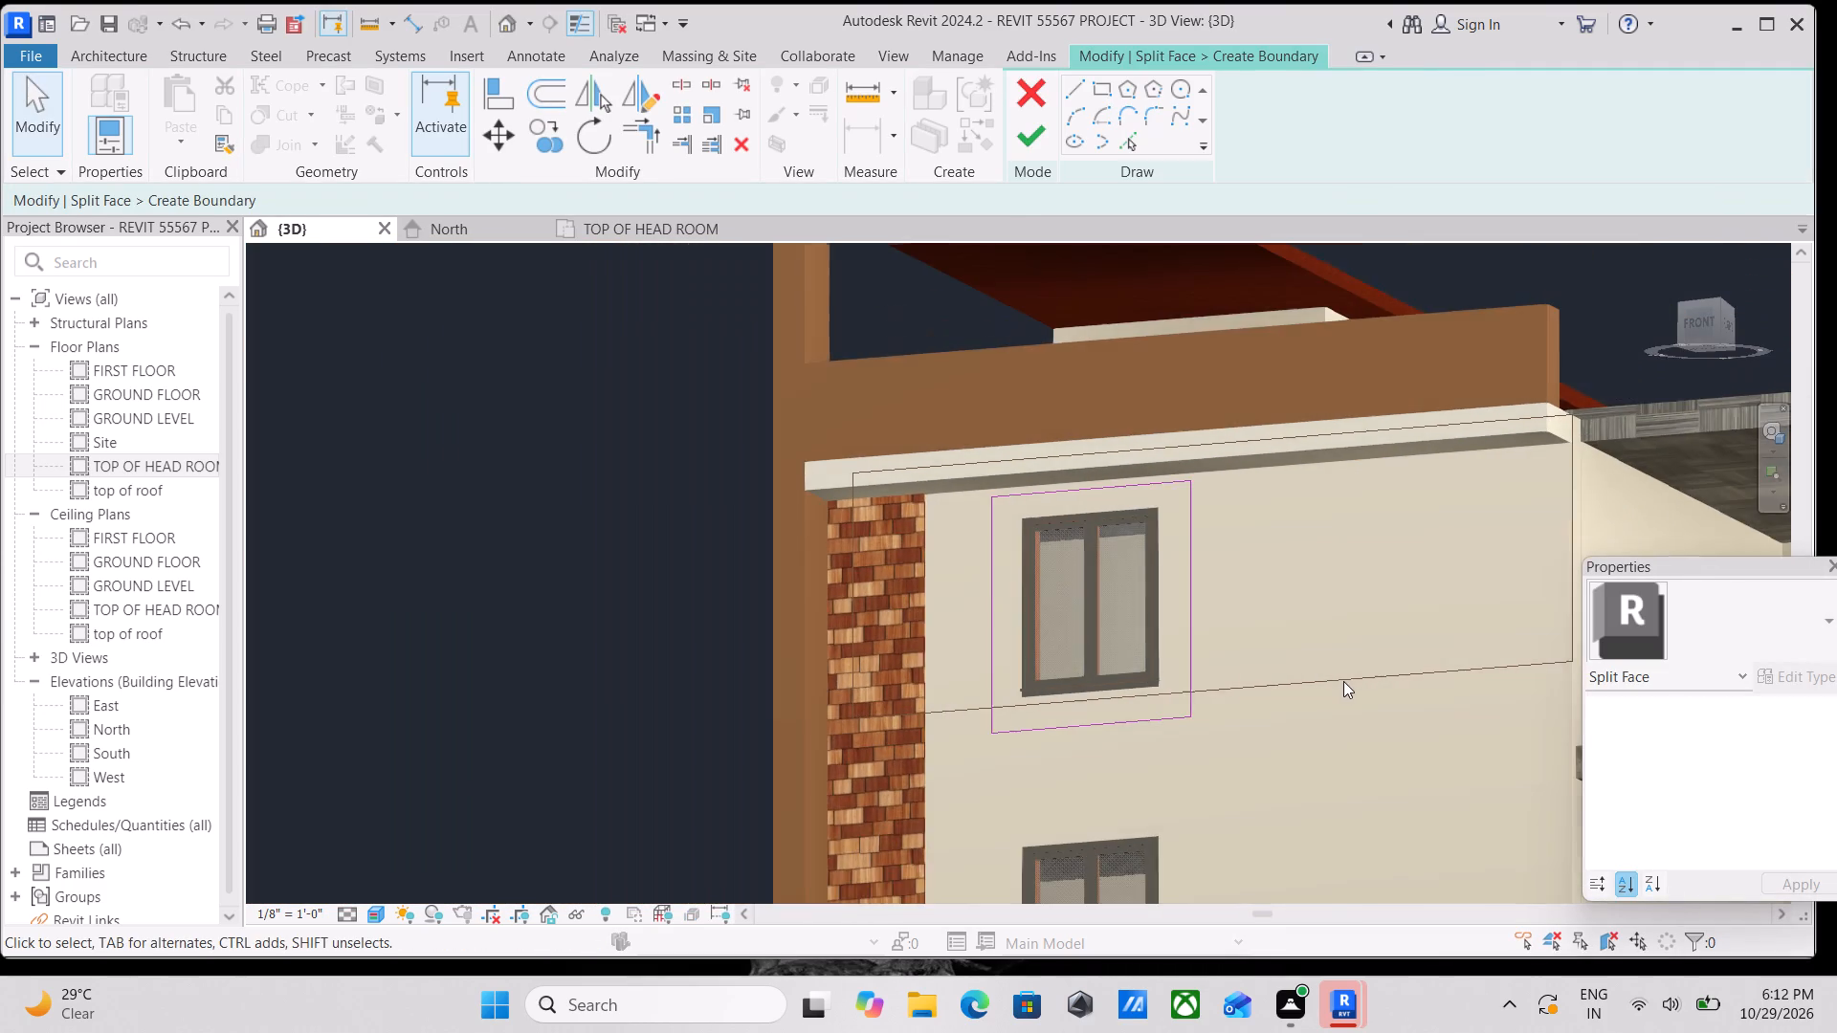
key("Escape")
scroll(1409, 675, "down", 2)
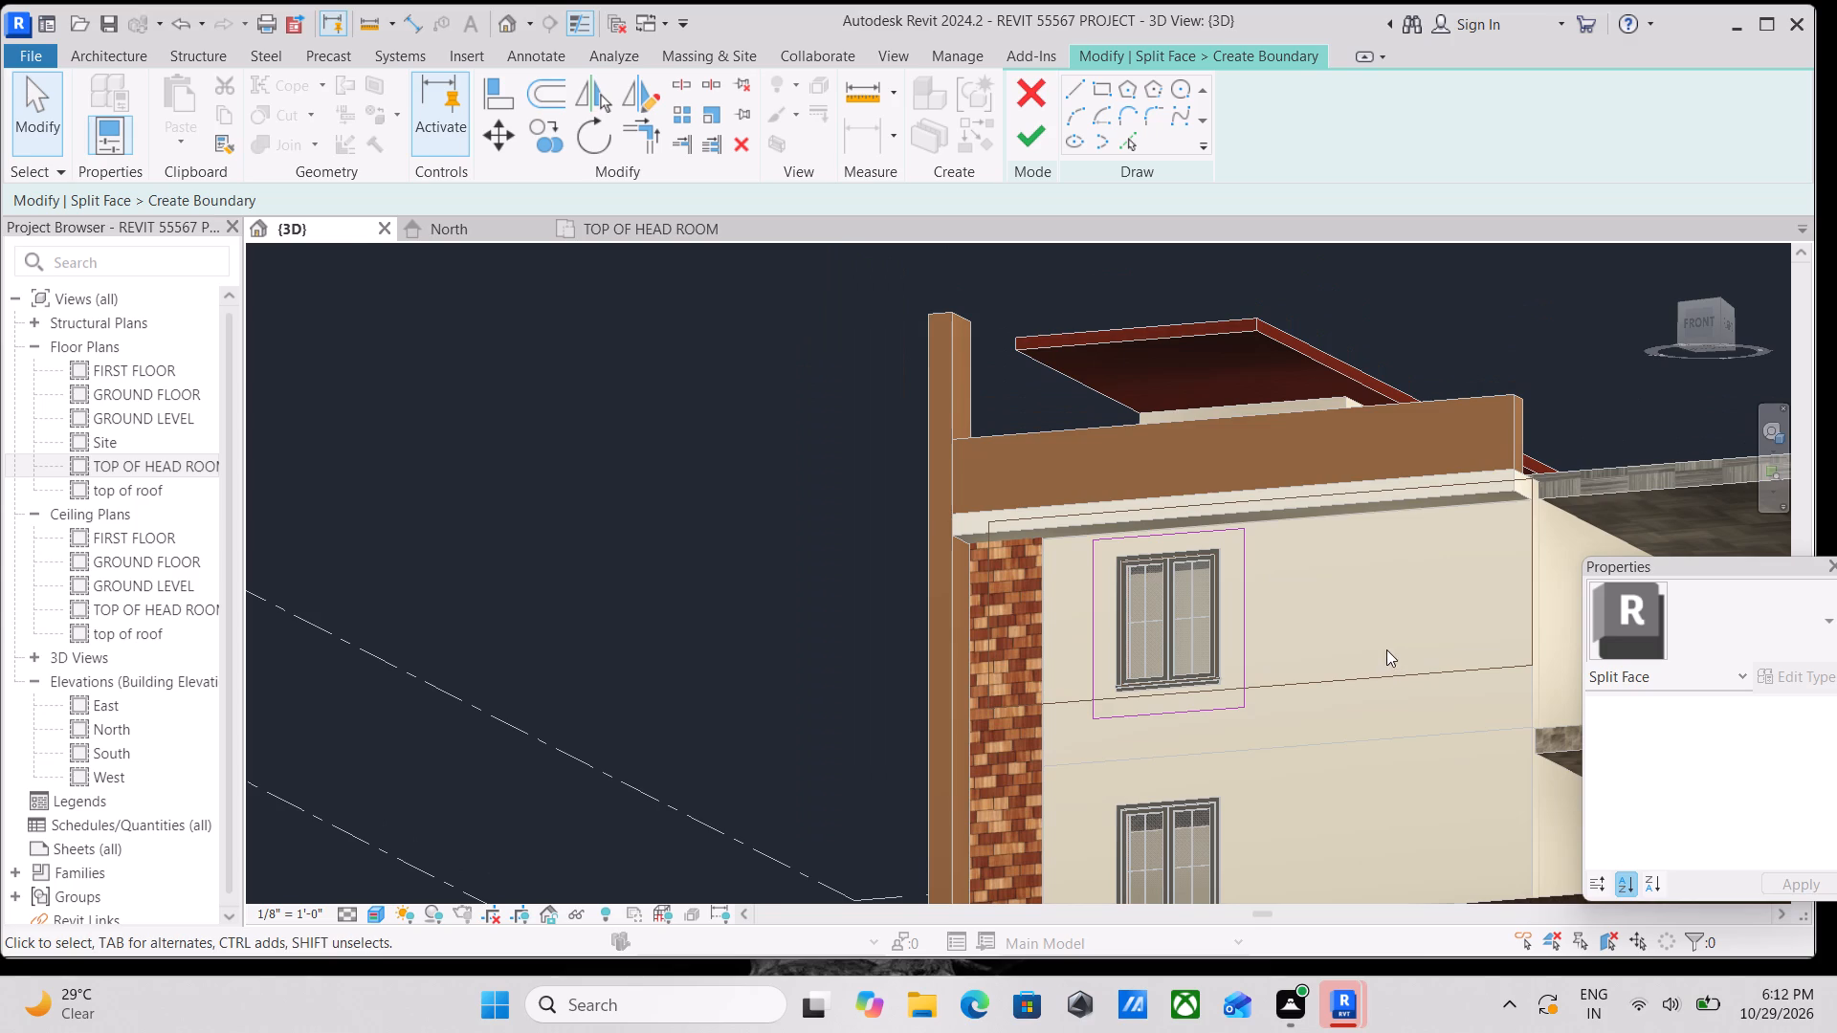
middle_click_drag(1386, 647, 1506, 782, "shift")
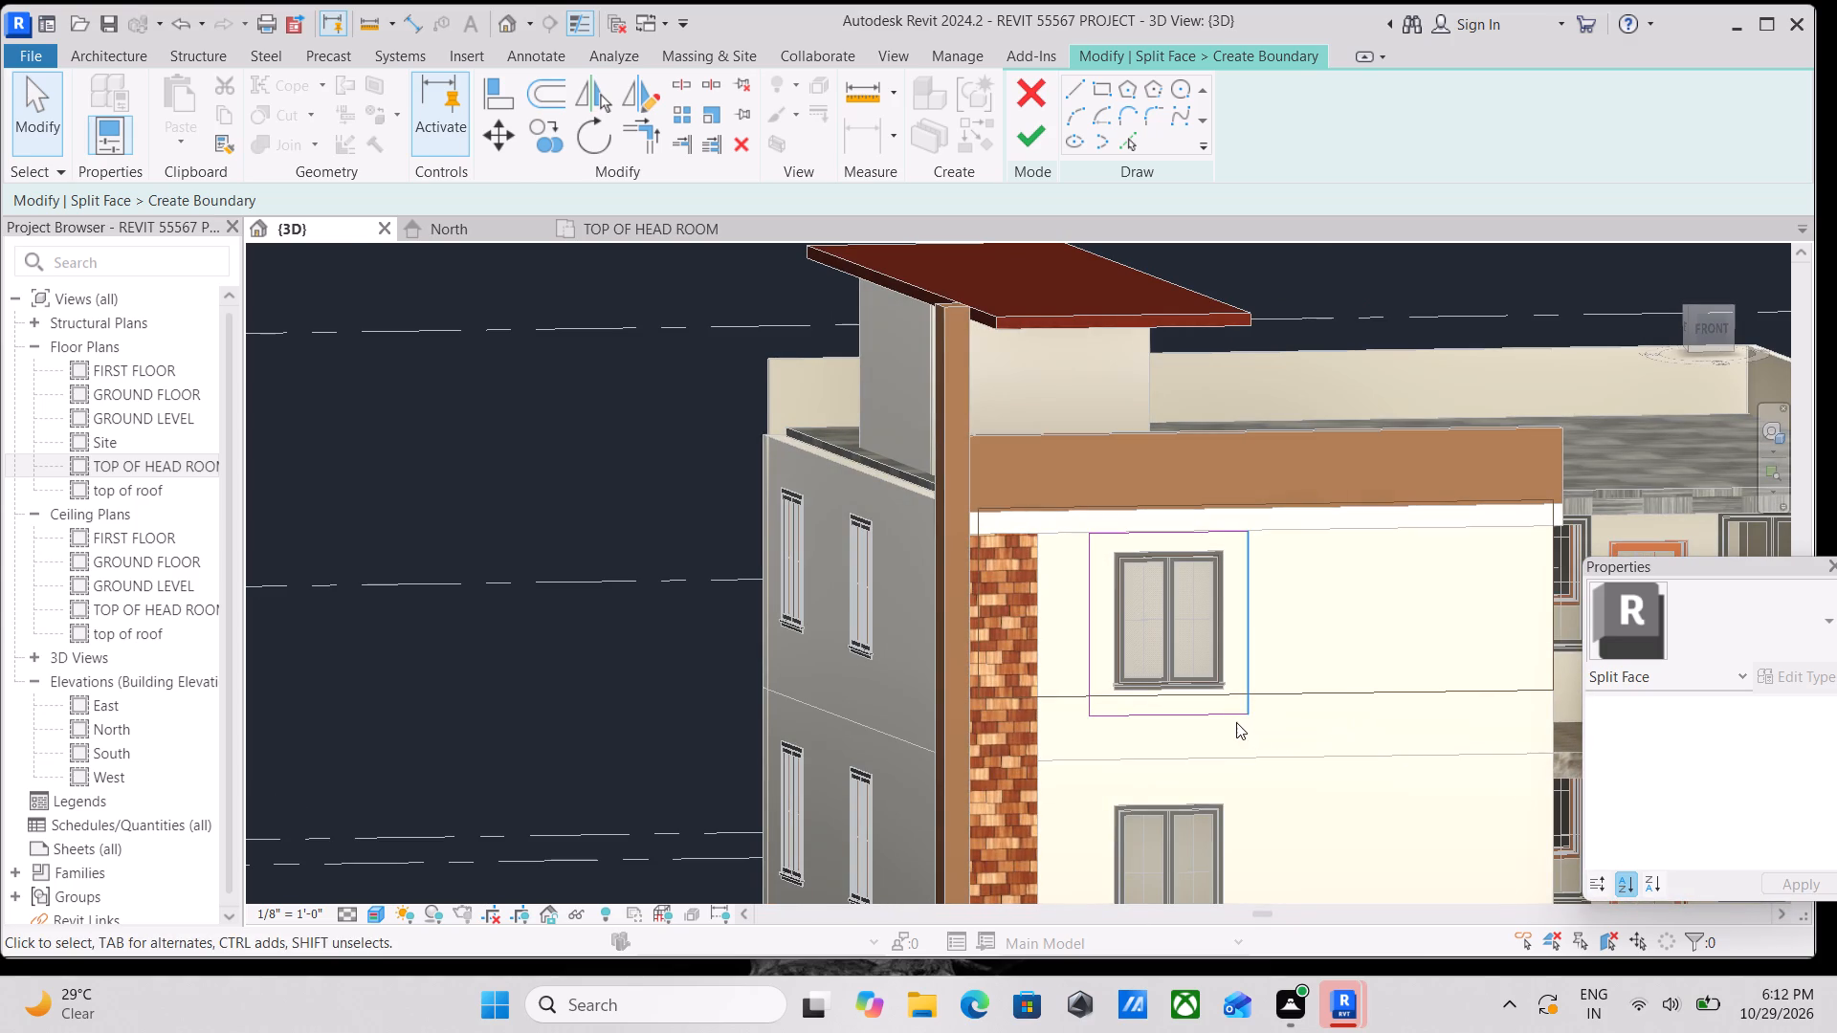
left_click(1235, 714)
scroll(1173, 697, "up", 5)
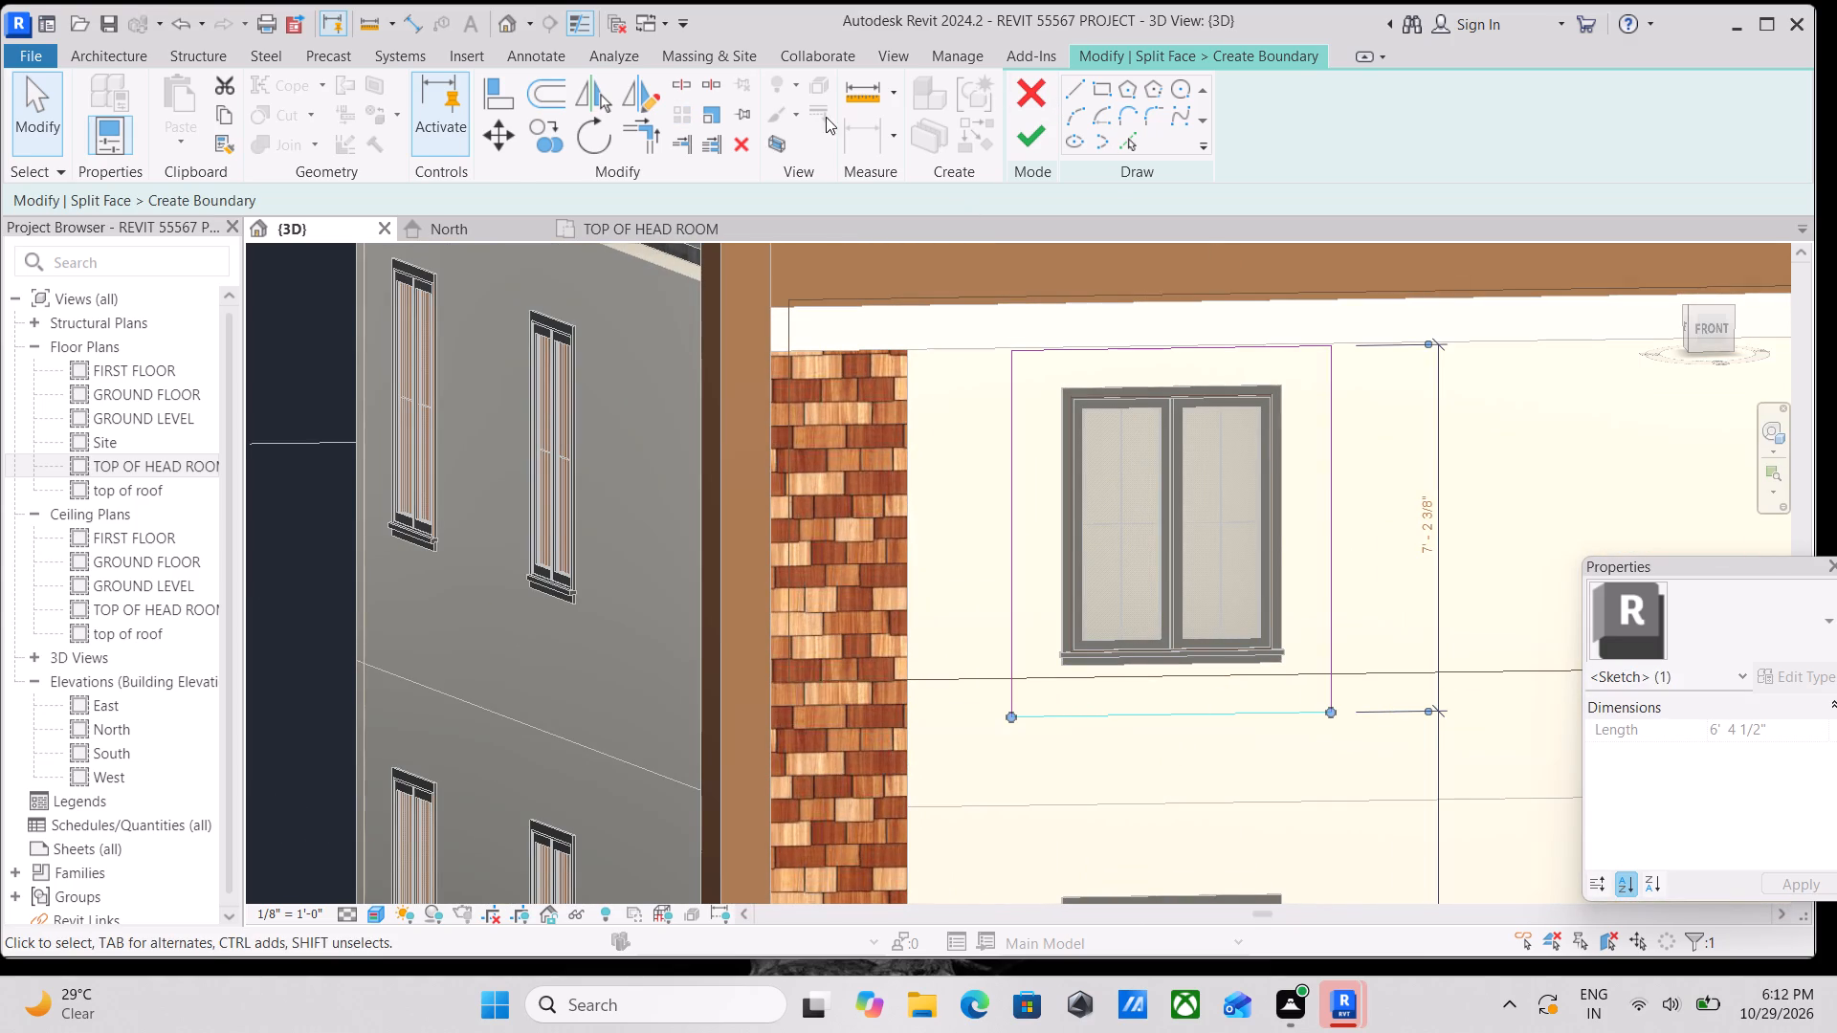
left_click(484, 130)
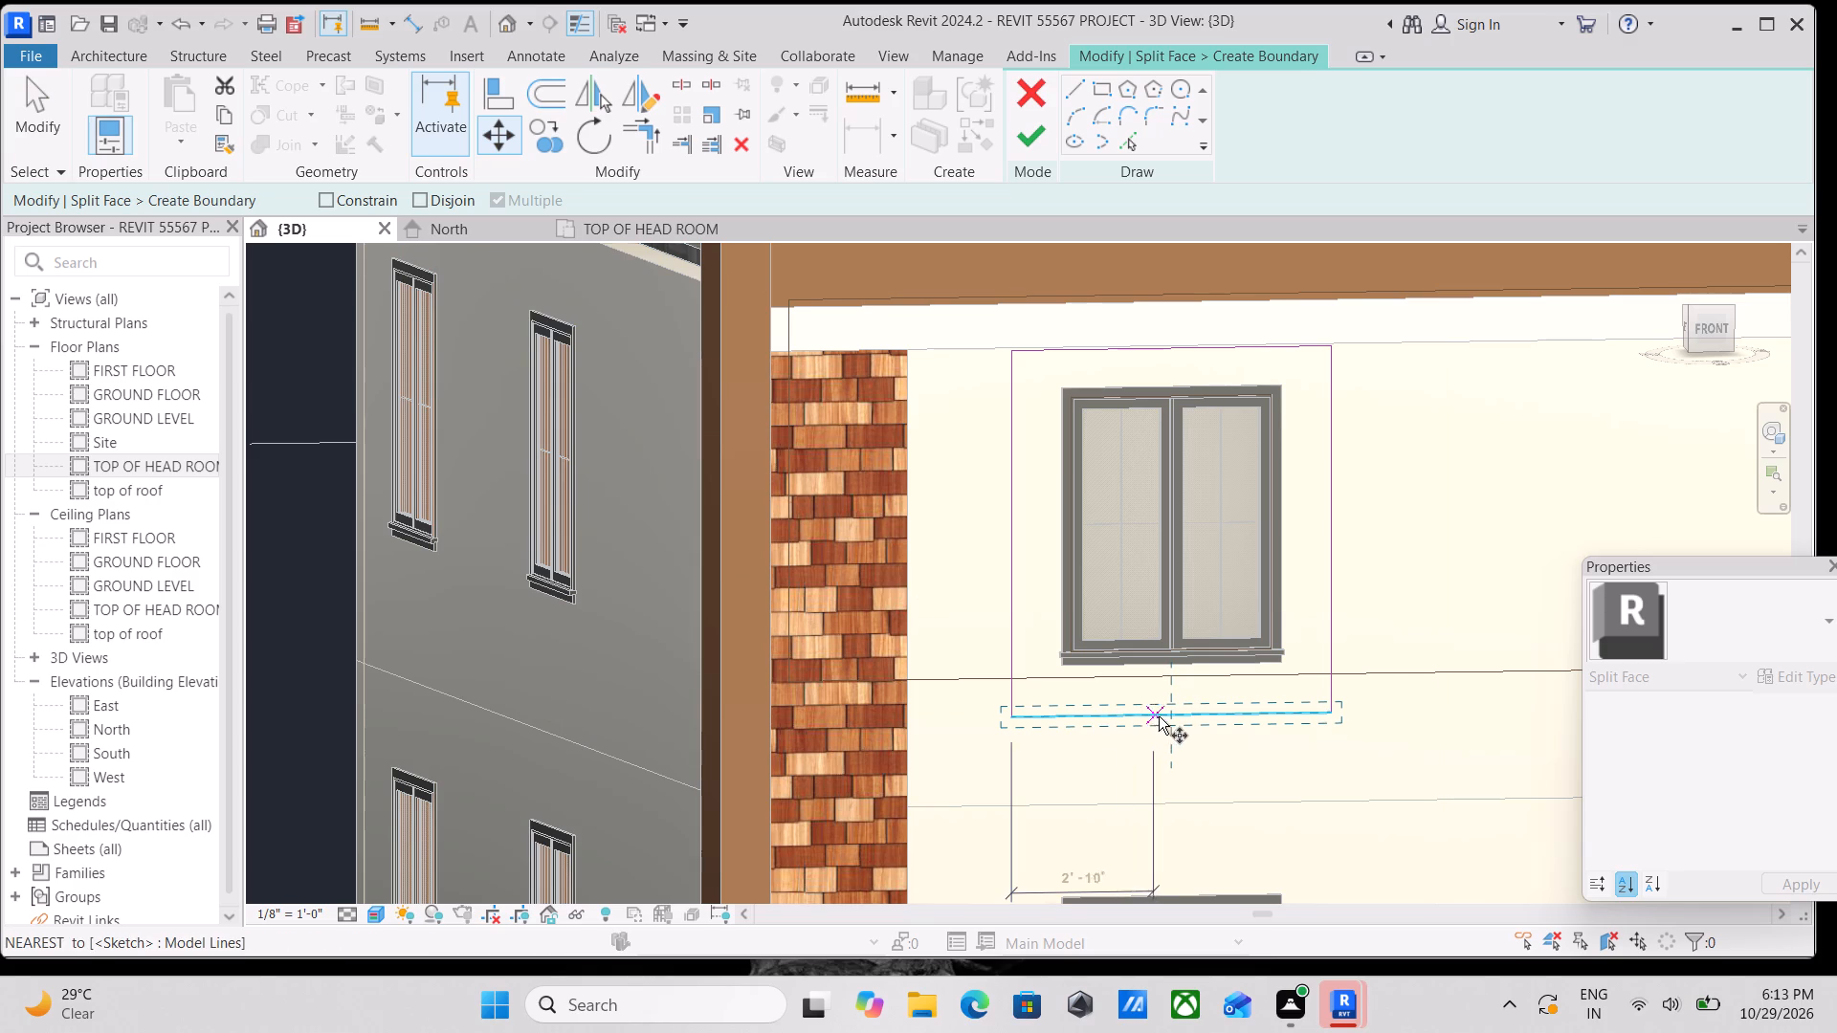
left_click(1176, 714)
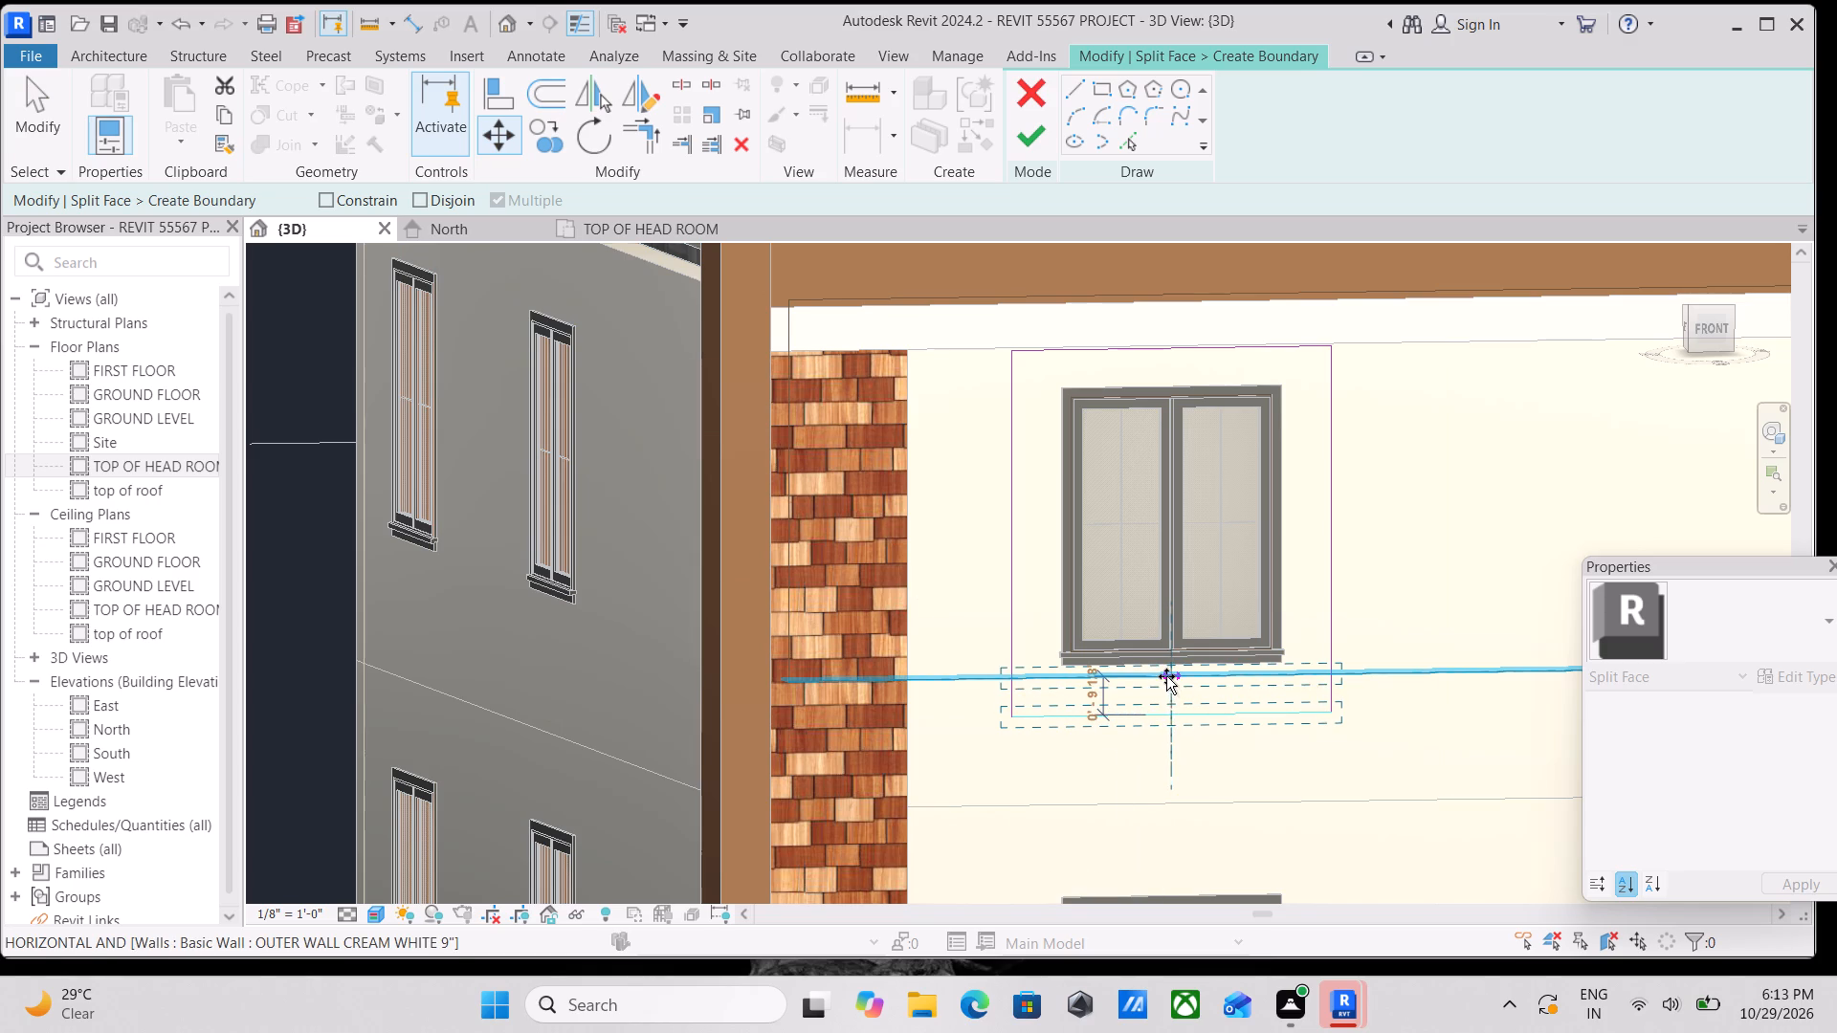
scroll(1165, 676, "up", 5)
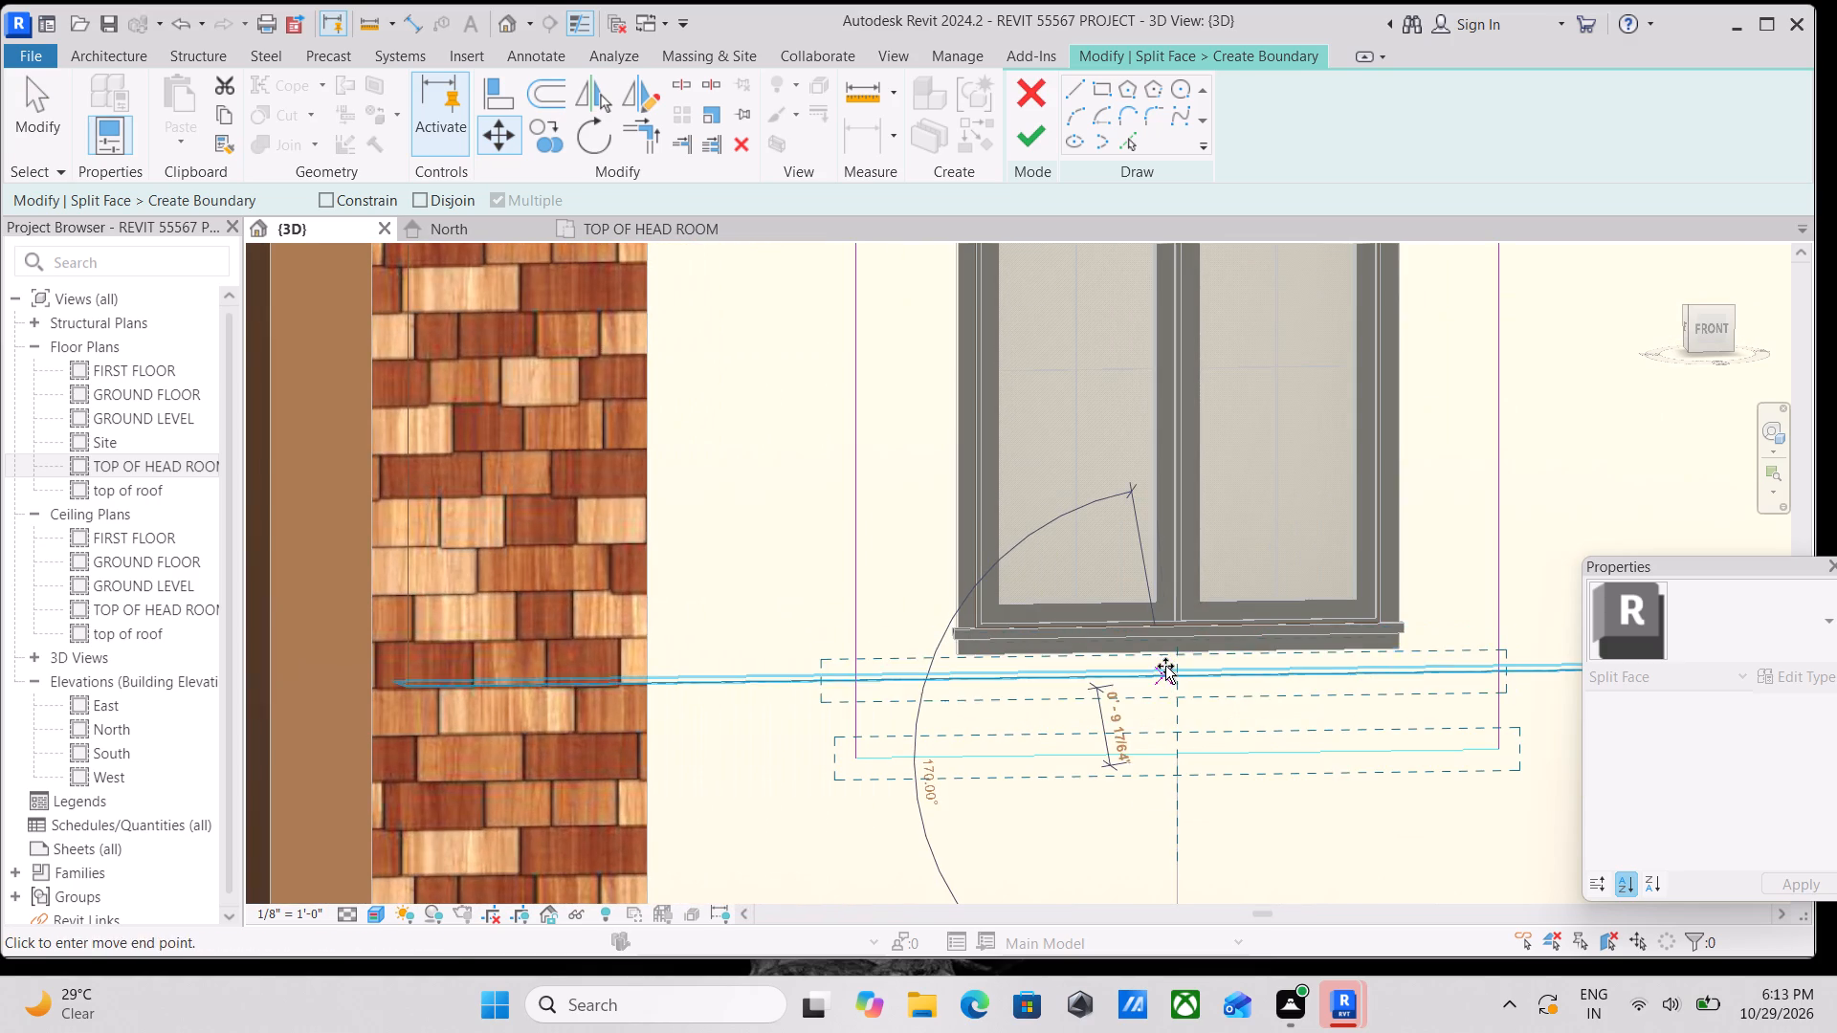
left_click(1164, 655)
scroll(1232, 659, "down", 1)
middle_click(1232, 659)
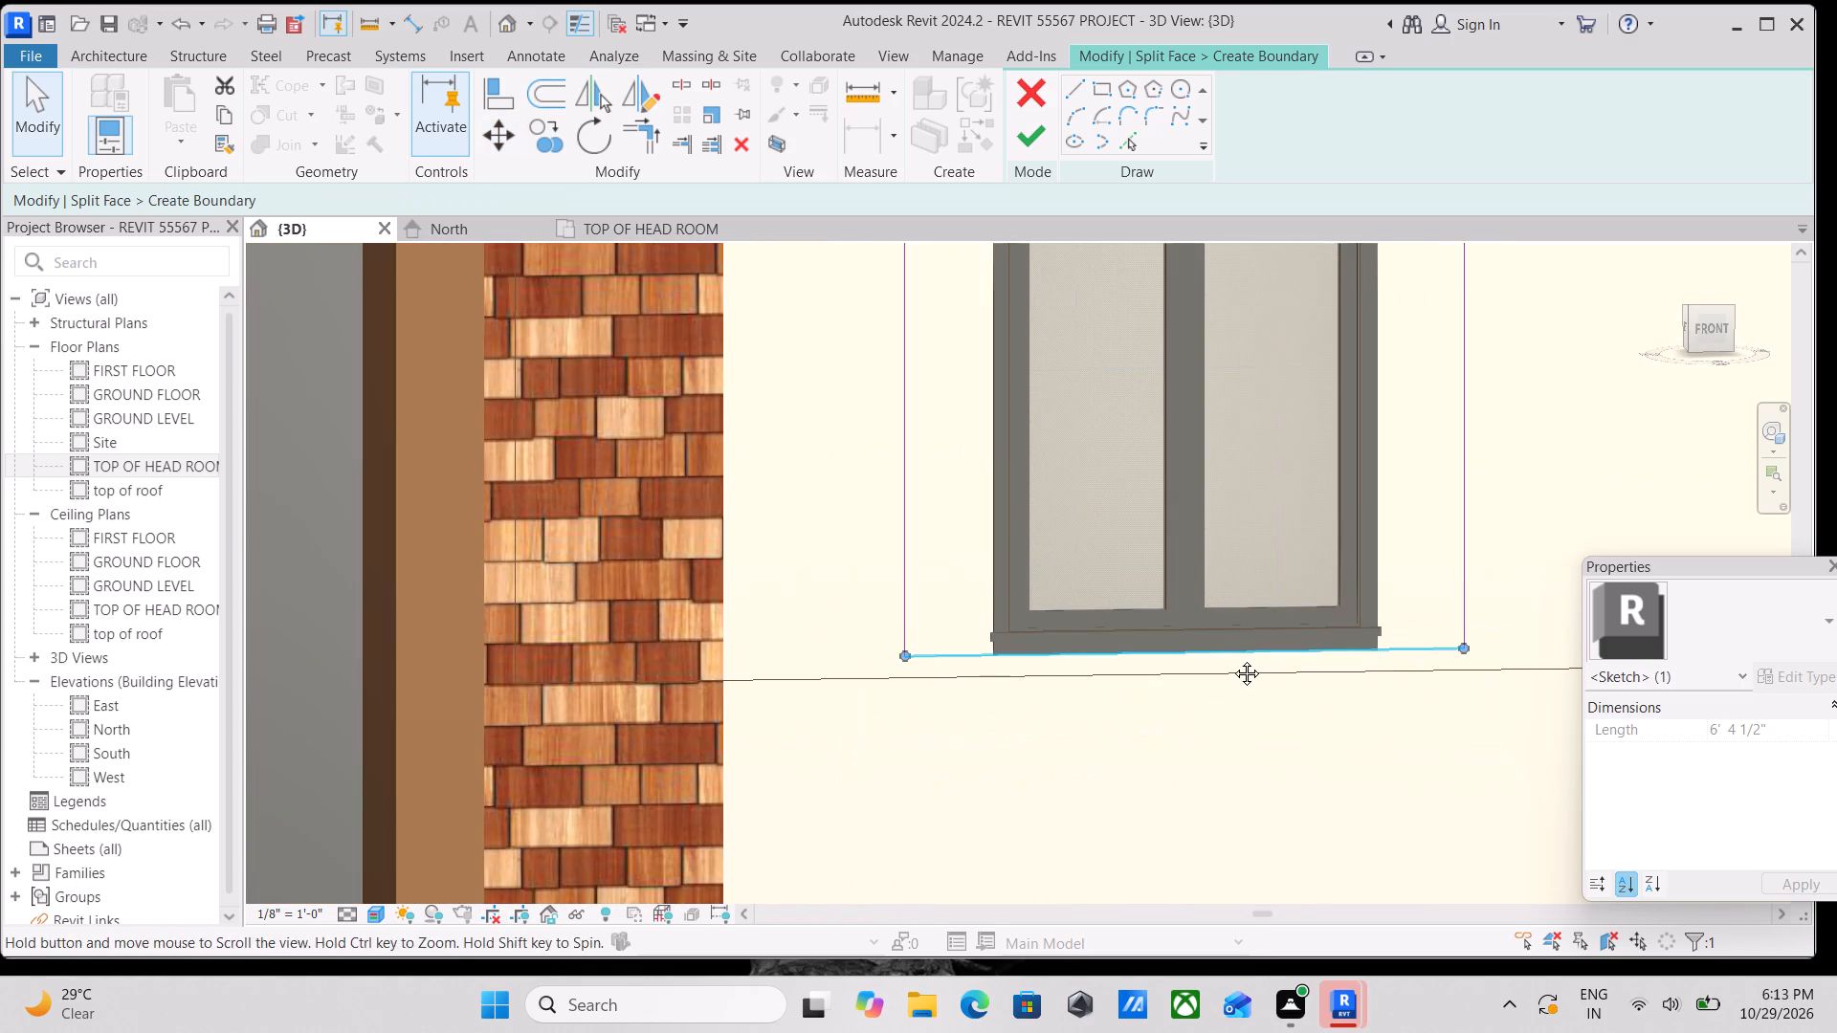
Nudge the boundary's bottom line down five increments, placing it between the window sill and the wall's lower edge.
scroll(1221, 673, "up", 6)
scroll(1143, 624, "down", 1)
middle_click_drag(1143, 623, 1095, 620)
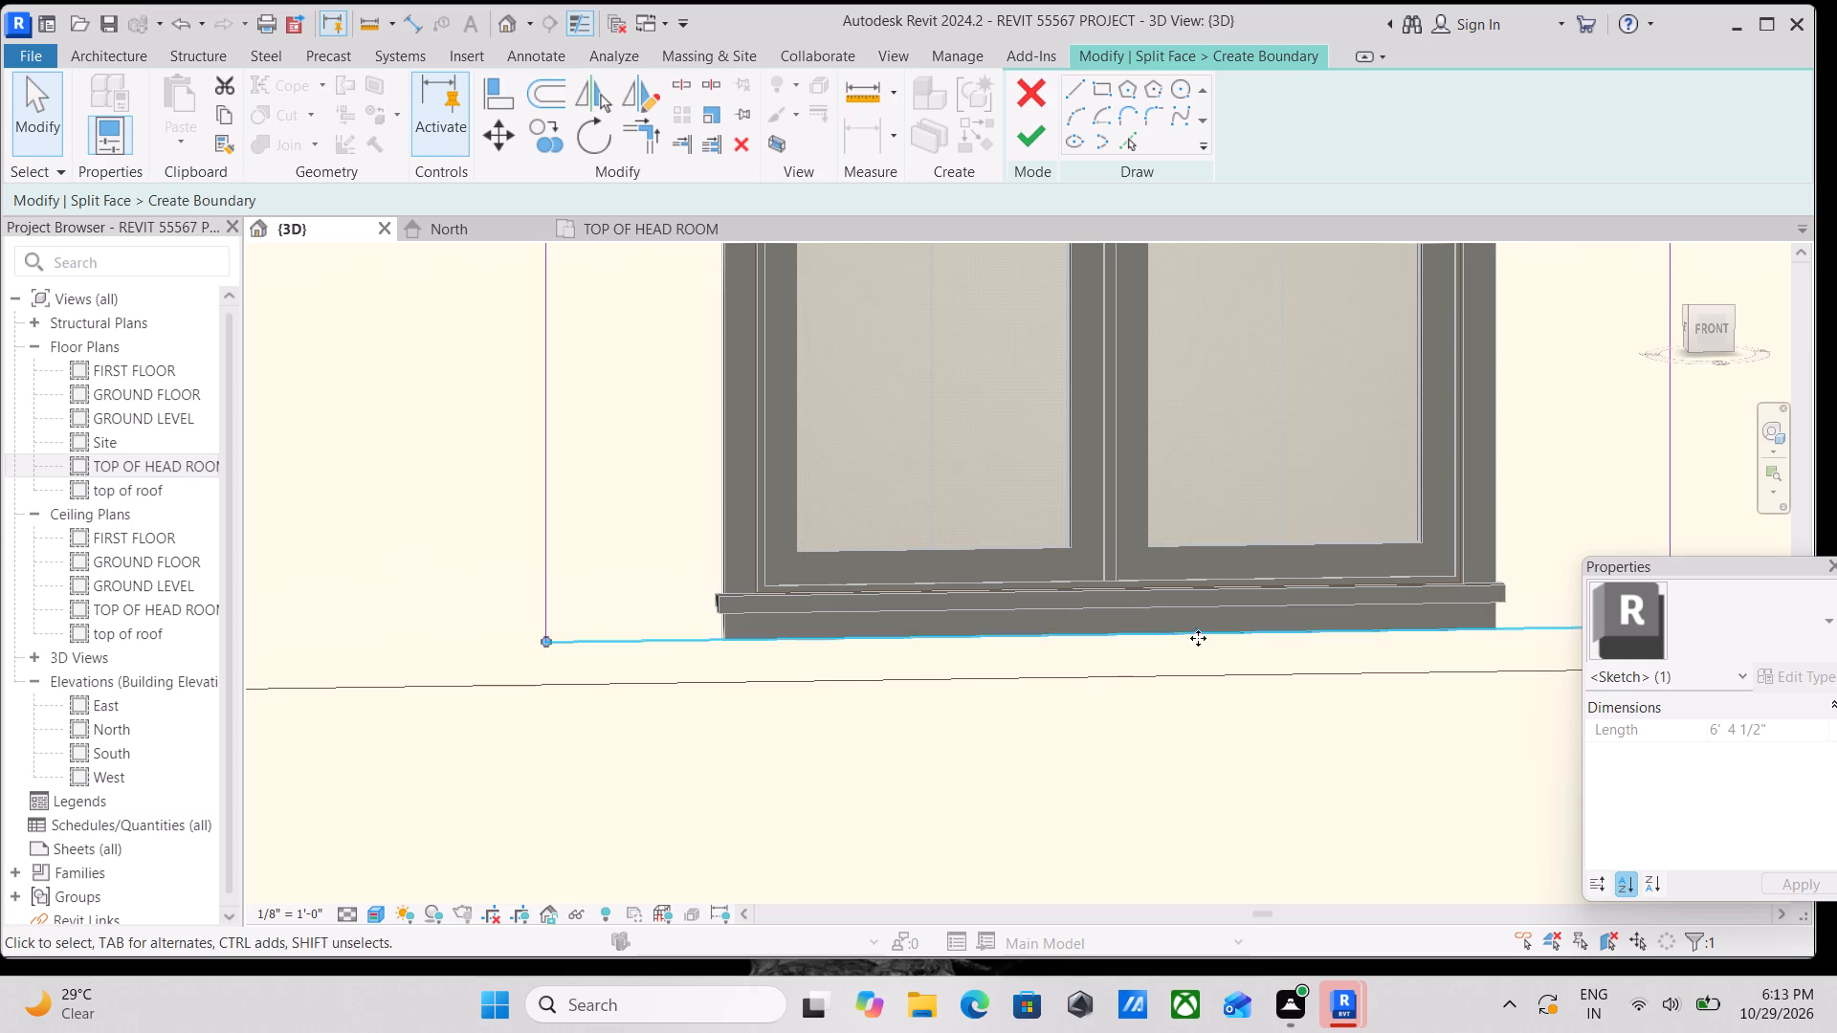
key("Down")
key("Down")
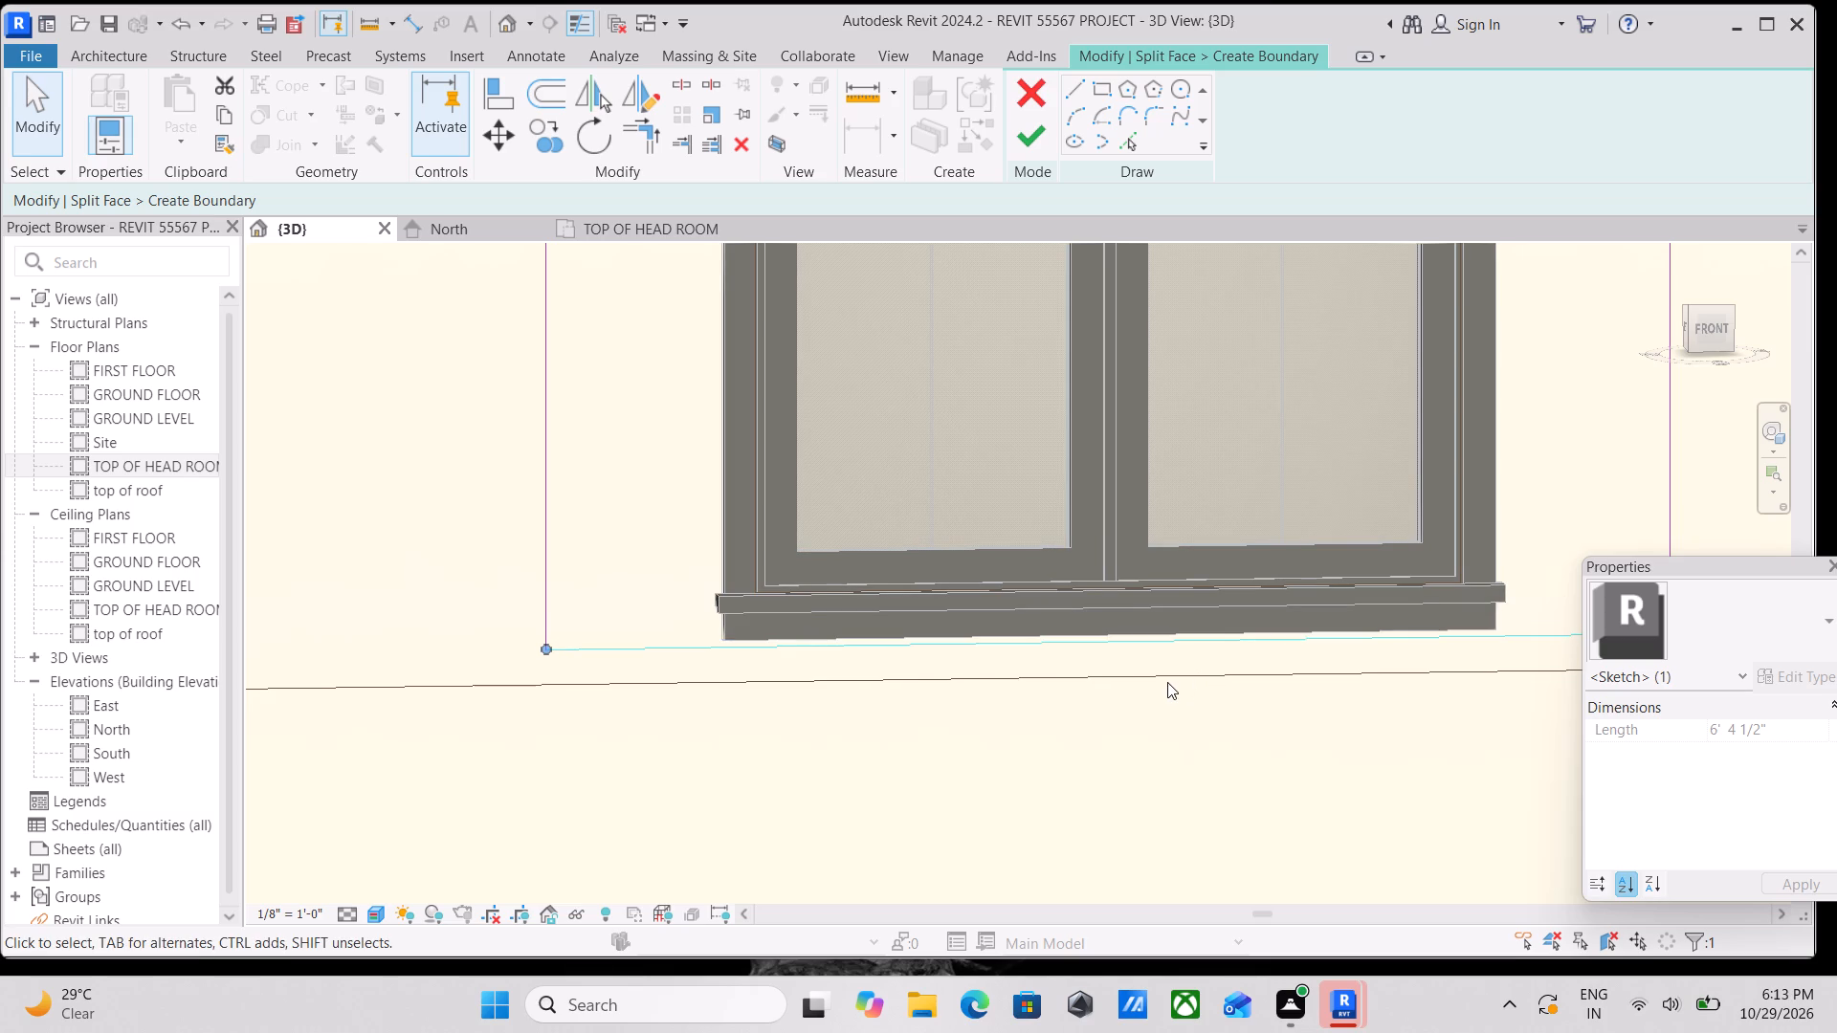
key("Down")
key("Down")
key("Down")
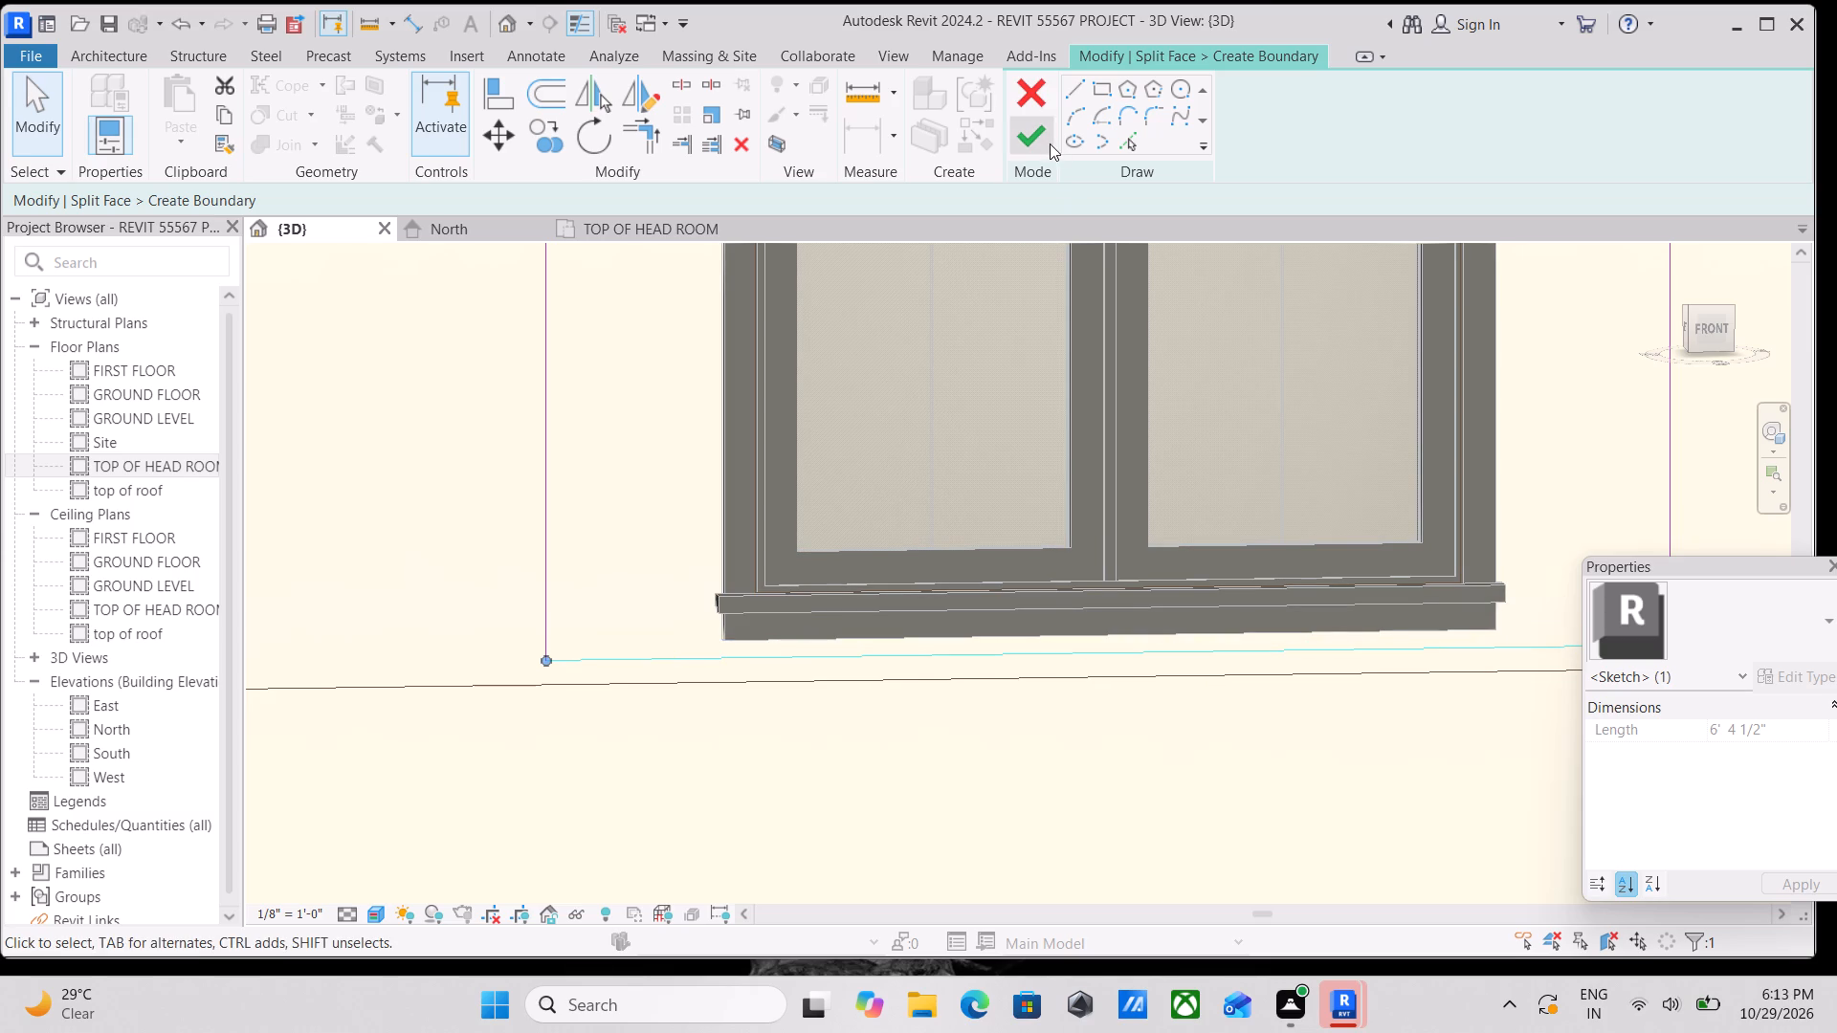
Finish the Split Face boundary and check the resulting face region around the upper window by selecting it.
left_click(1047, 141)
scroll(1081, 473, "down", 4)
middle_click_drag(1096, 490, 1107, 636)
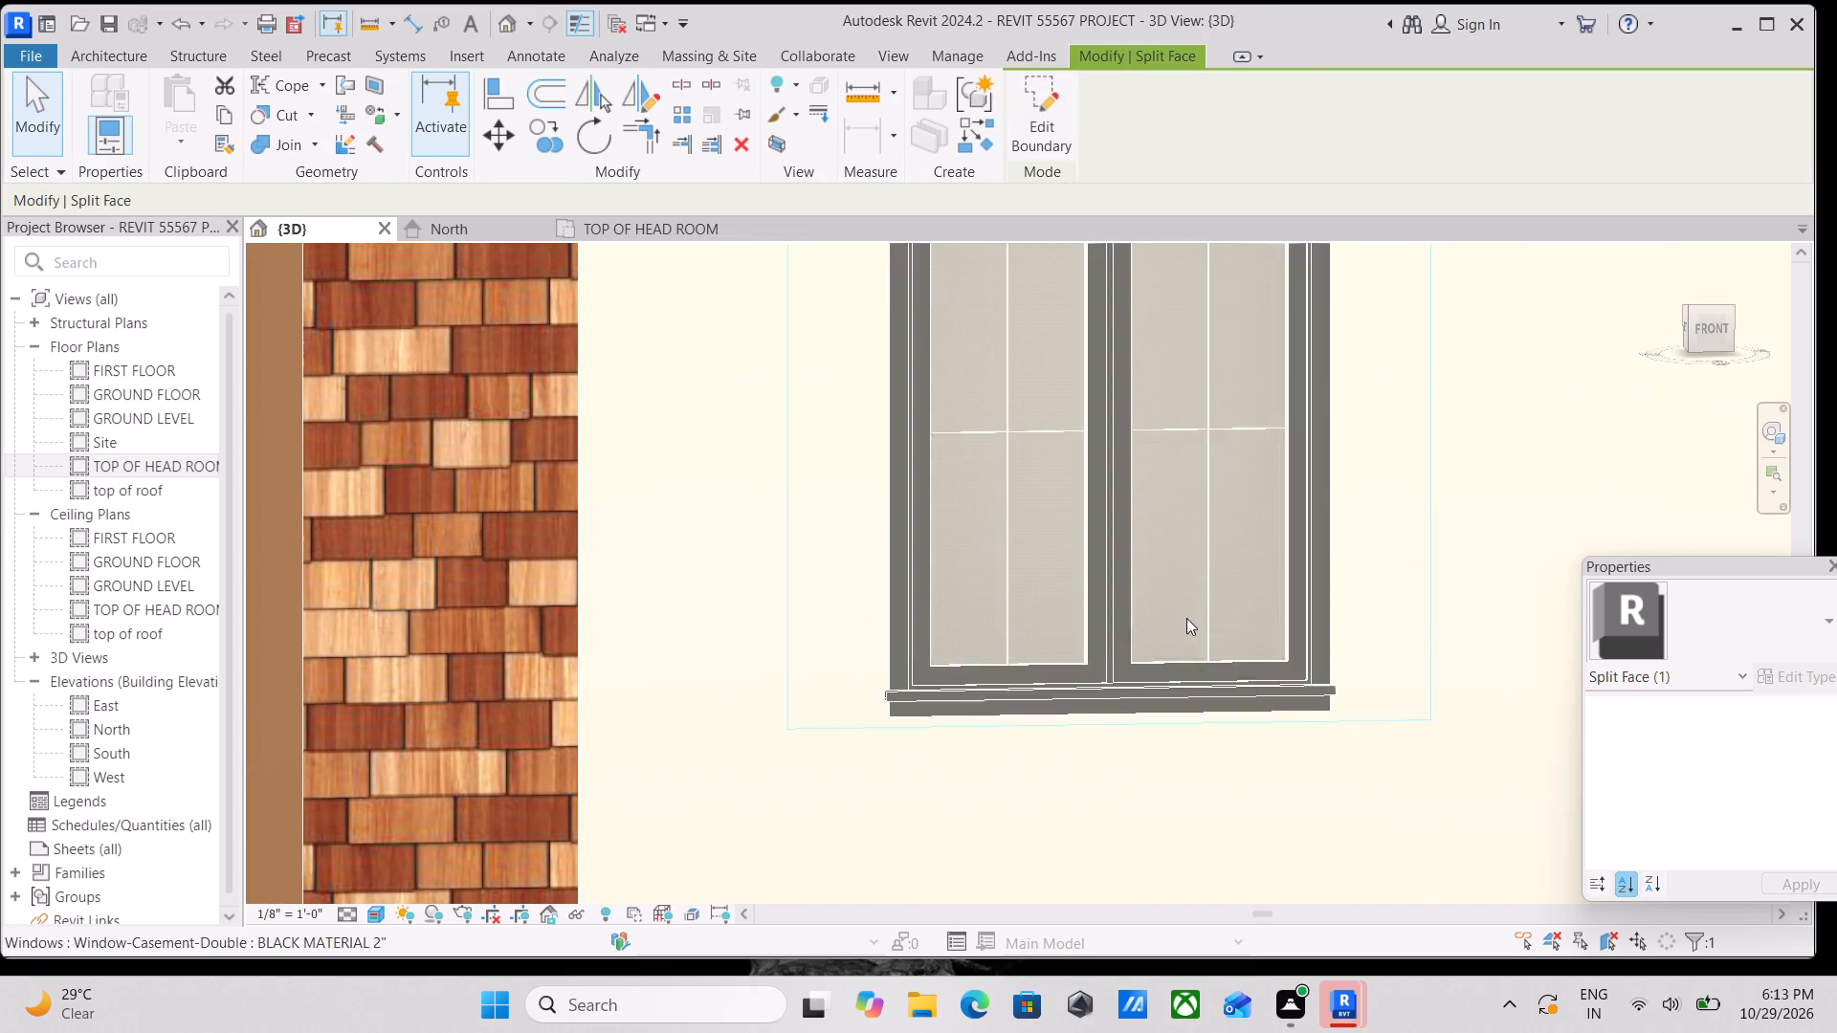
left_click(1423, 525)
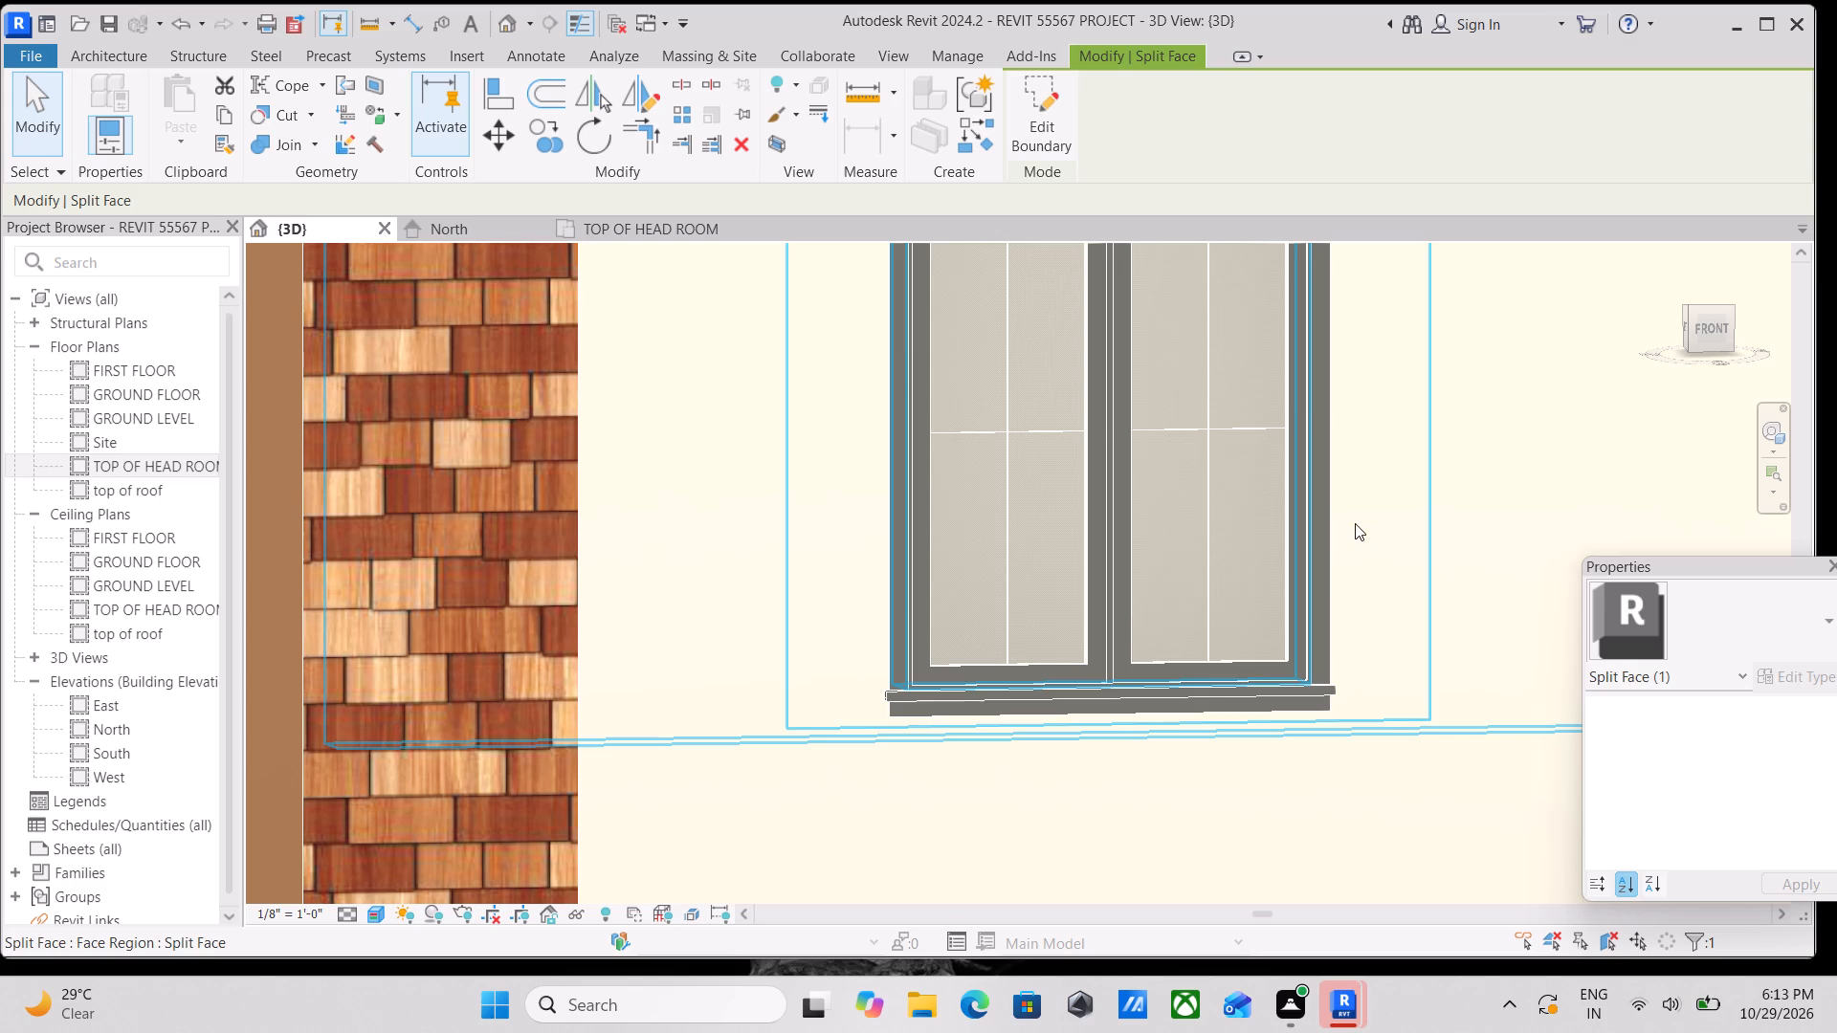
left_click(1342, 521)
scroll(1349, 516, "down", 3)
middle_click_drag(1349, 535, 1319, 620)
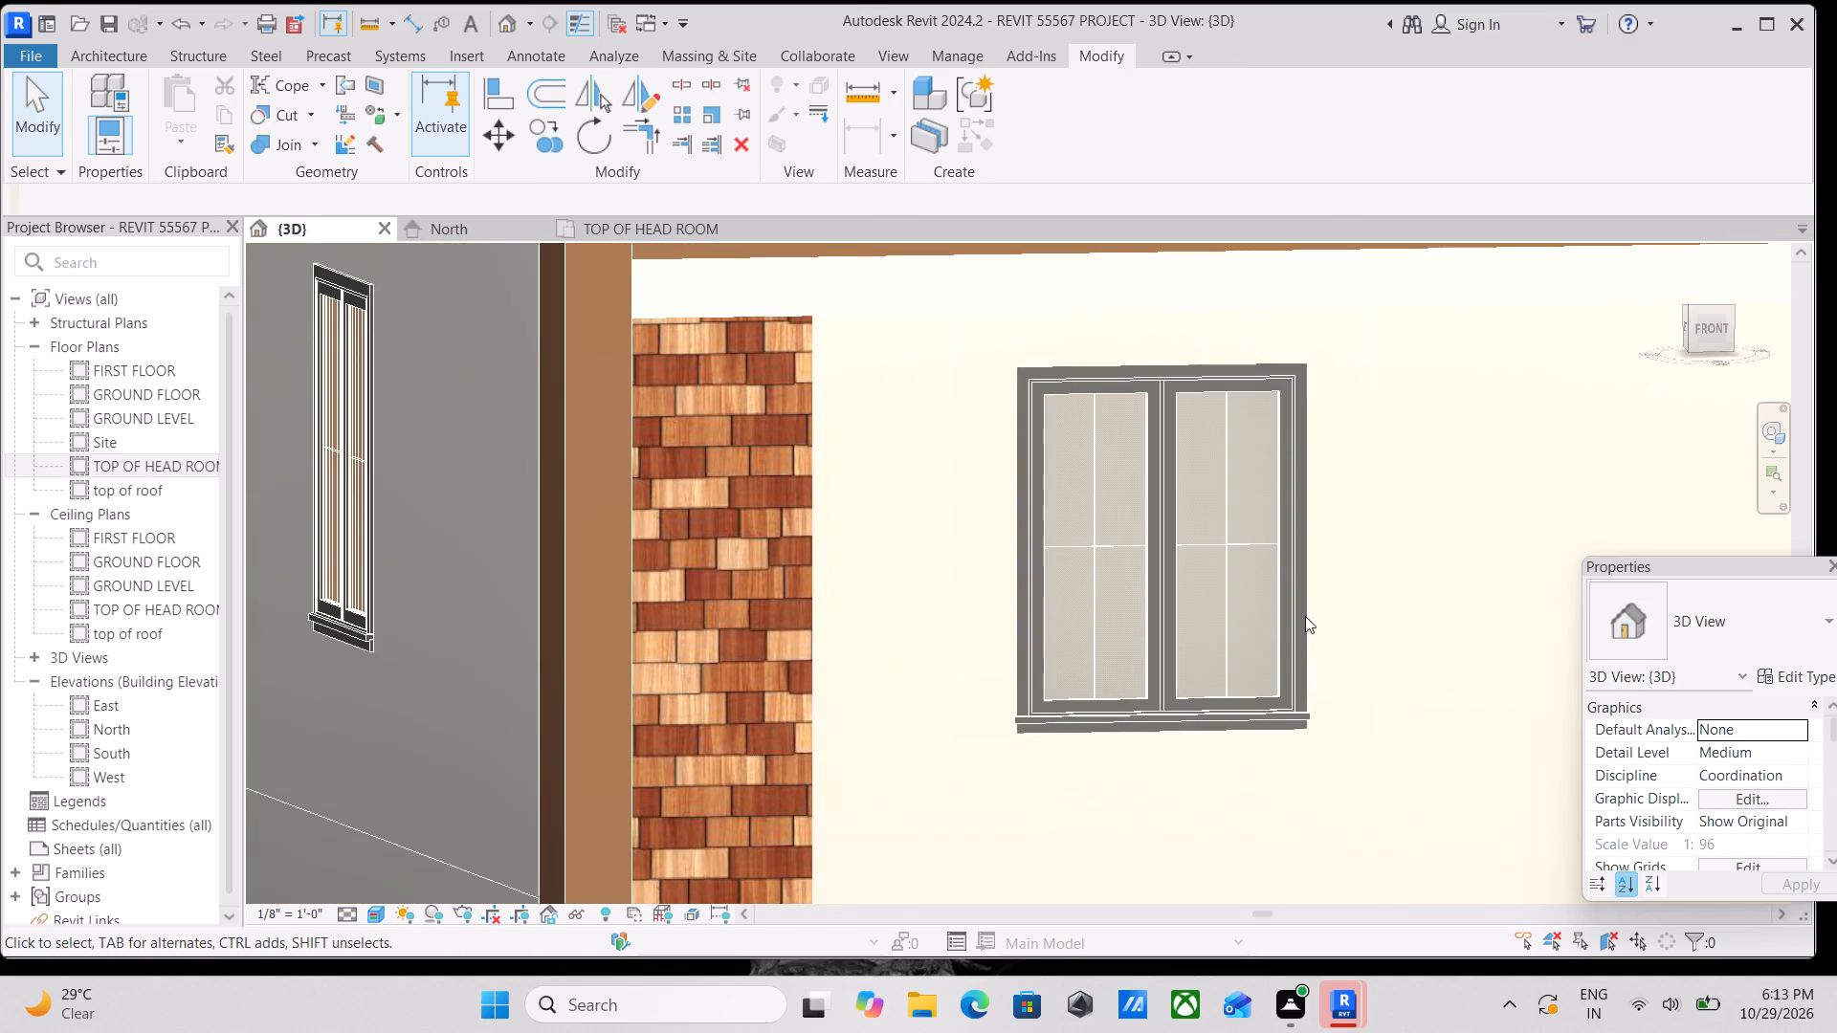
key("Escape")
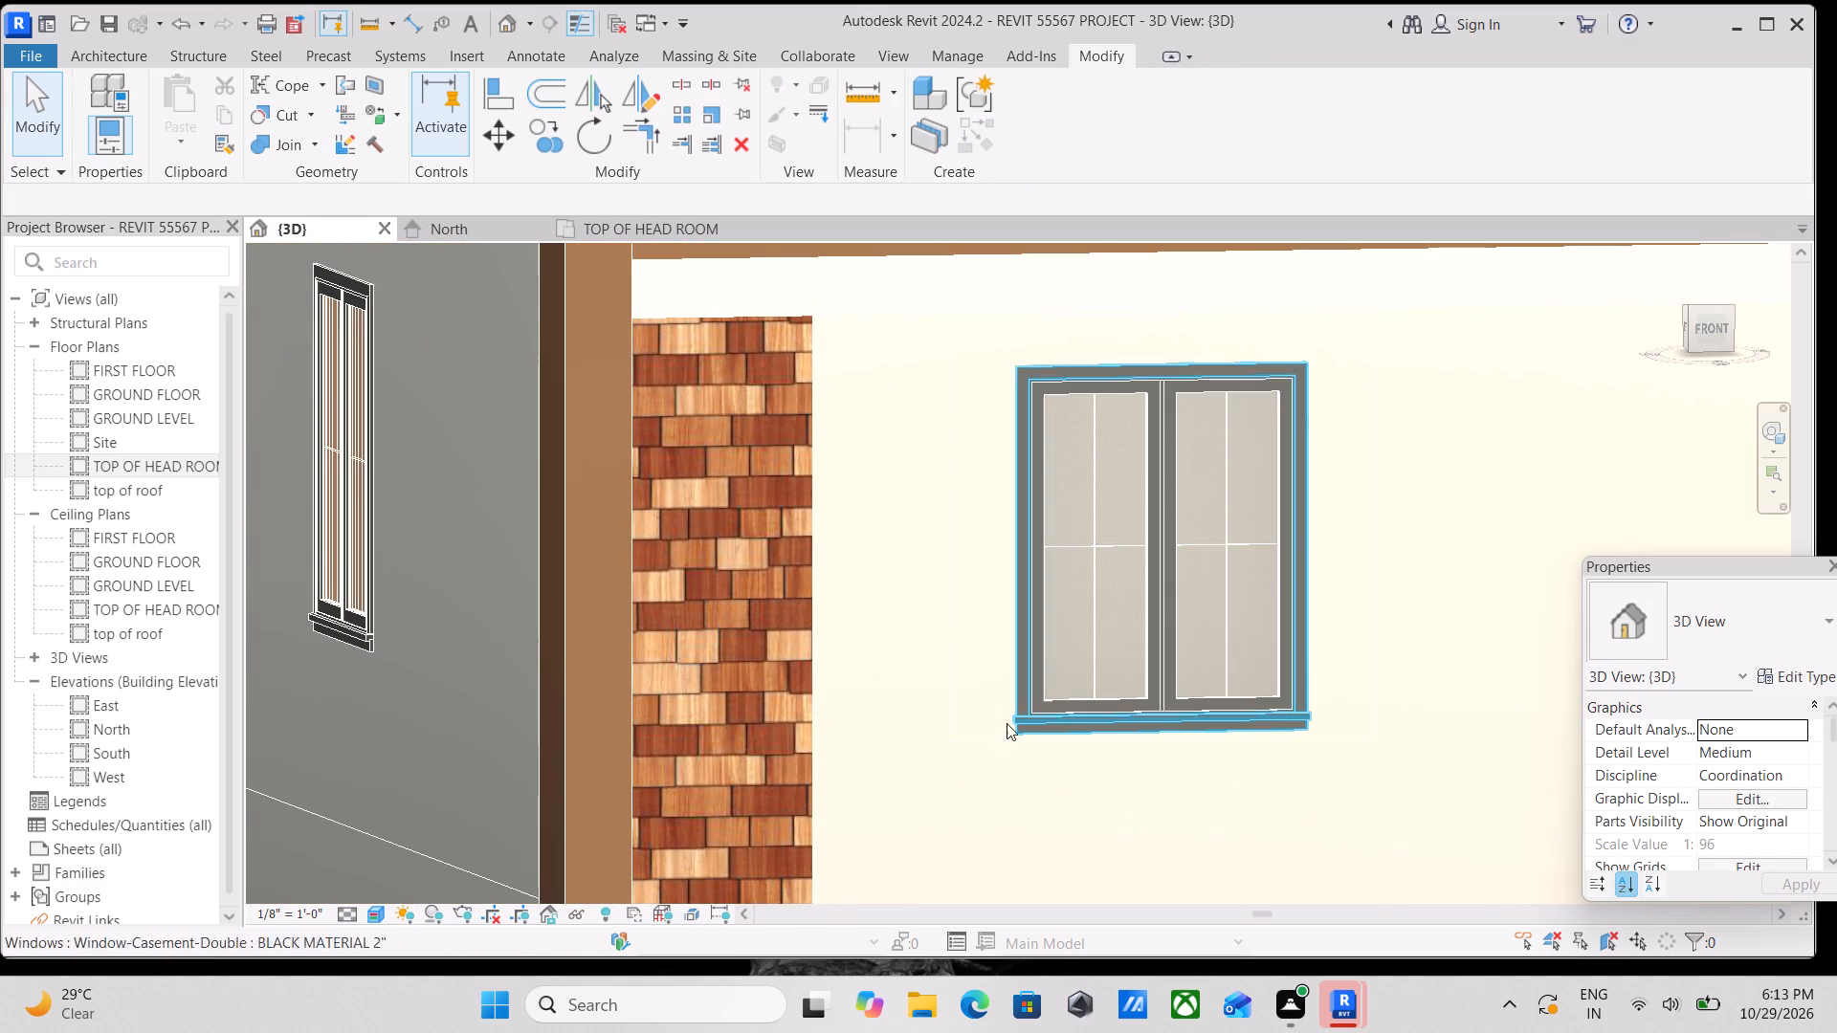
left_click(973, 731)
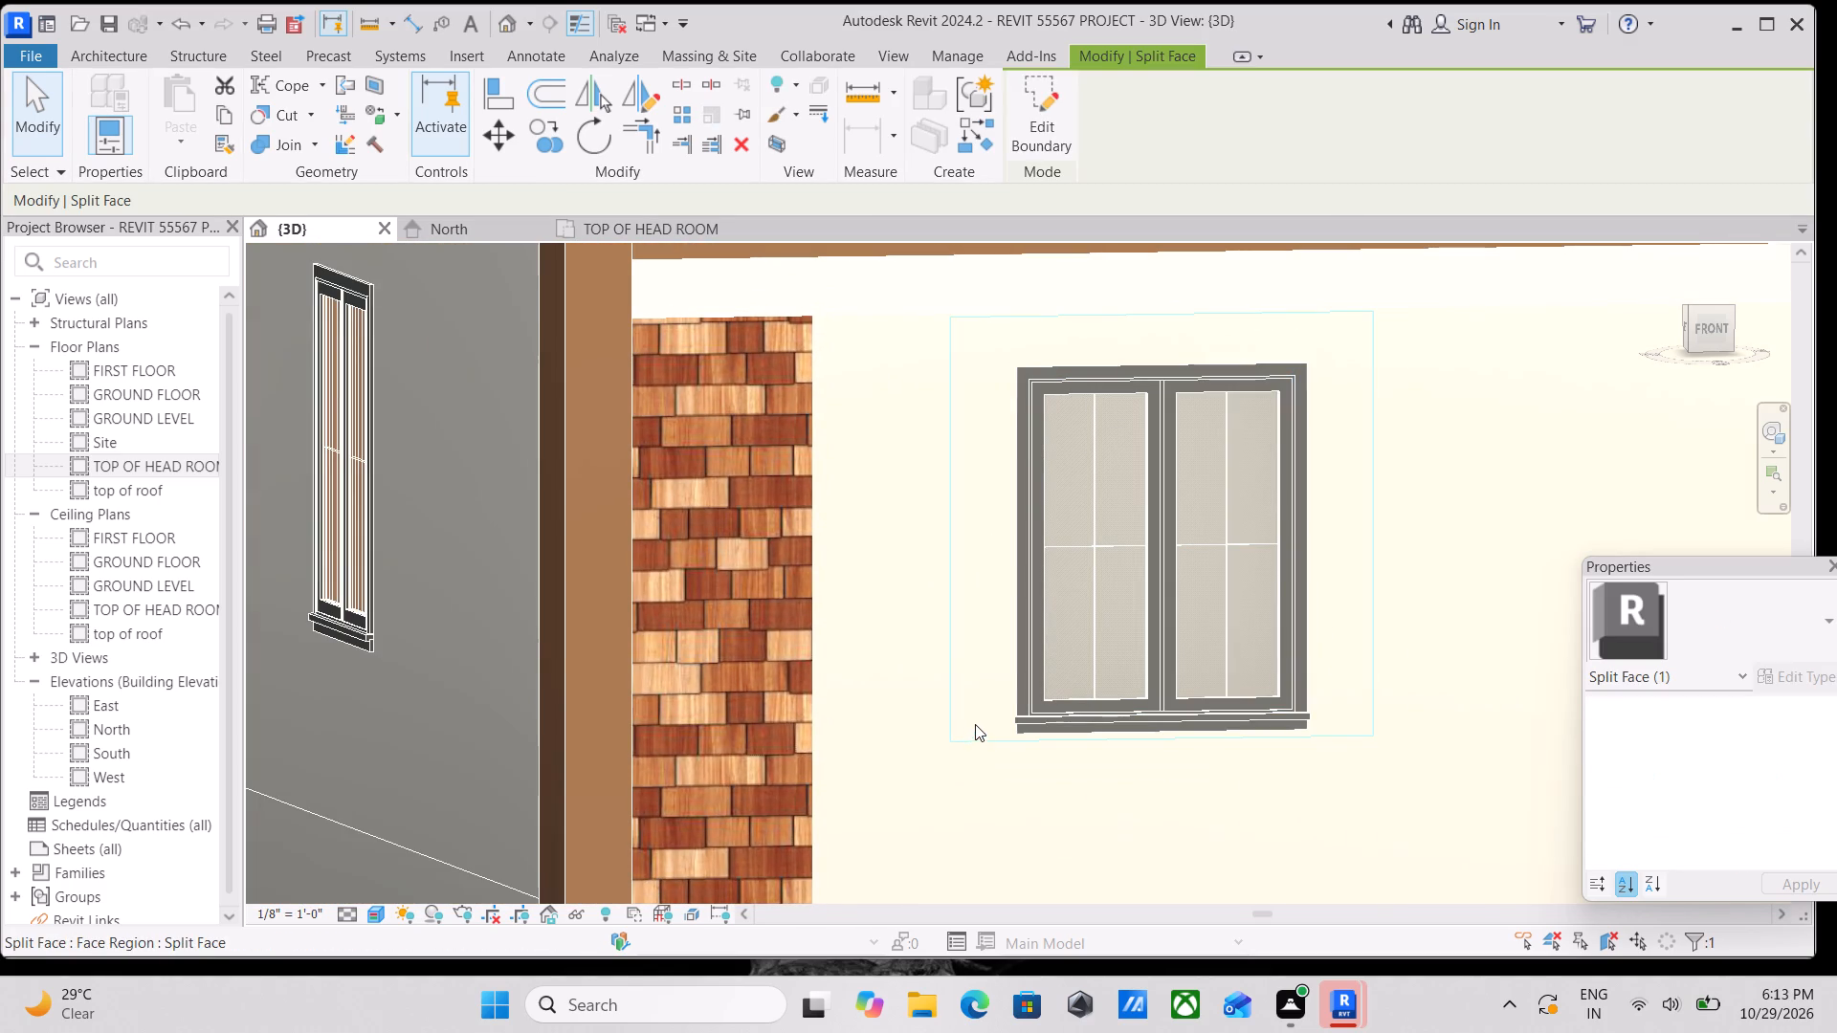
left_click(968, 710)
middle_click_drag(978, 683, 967, 684)
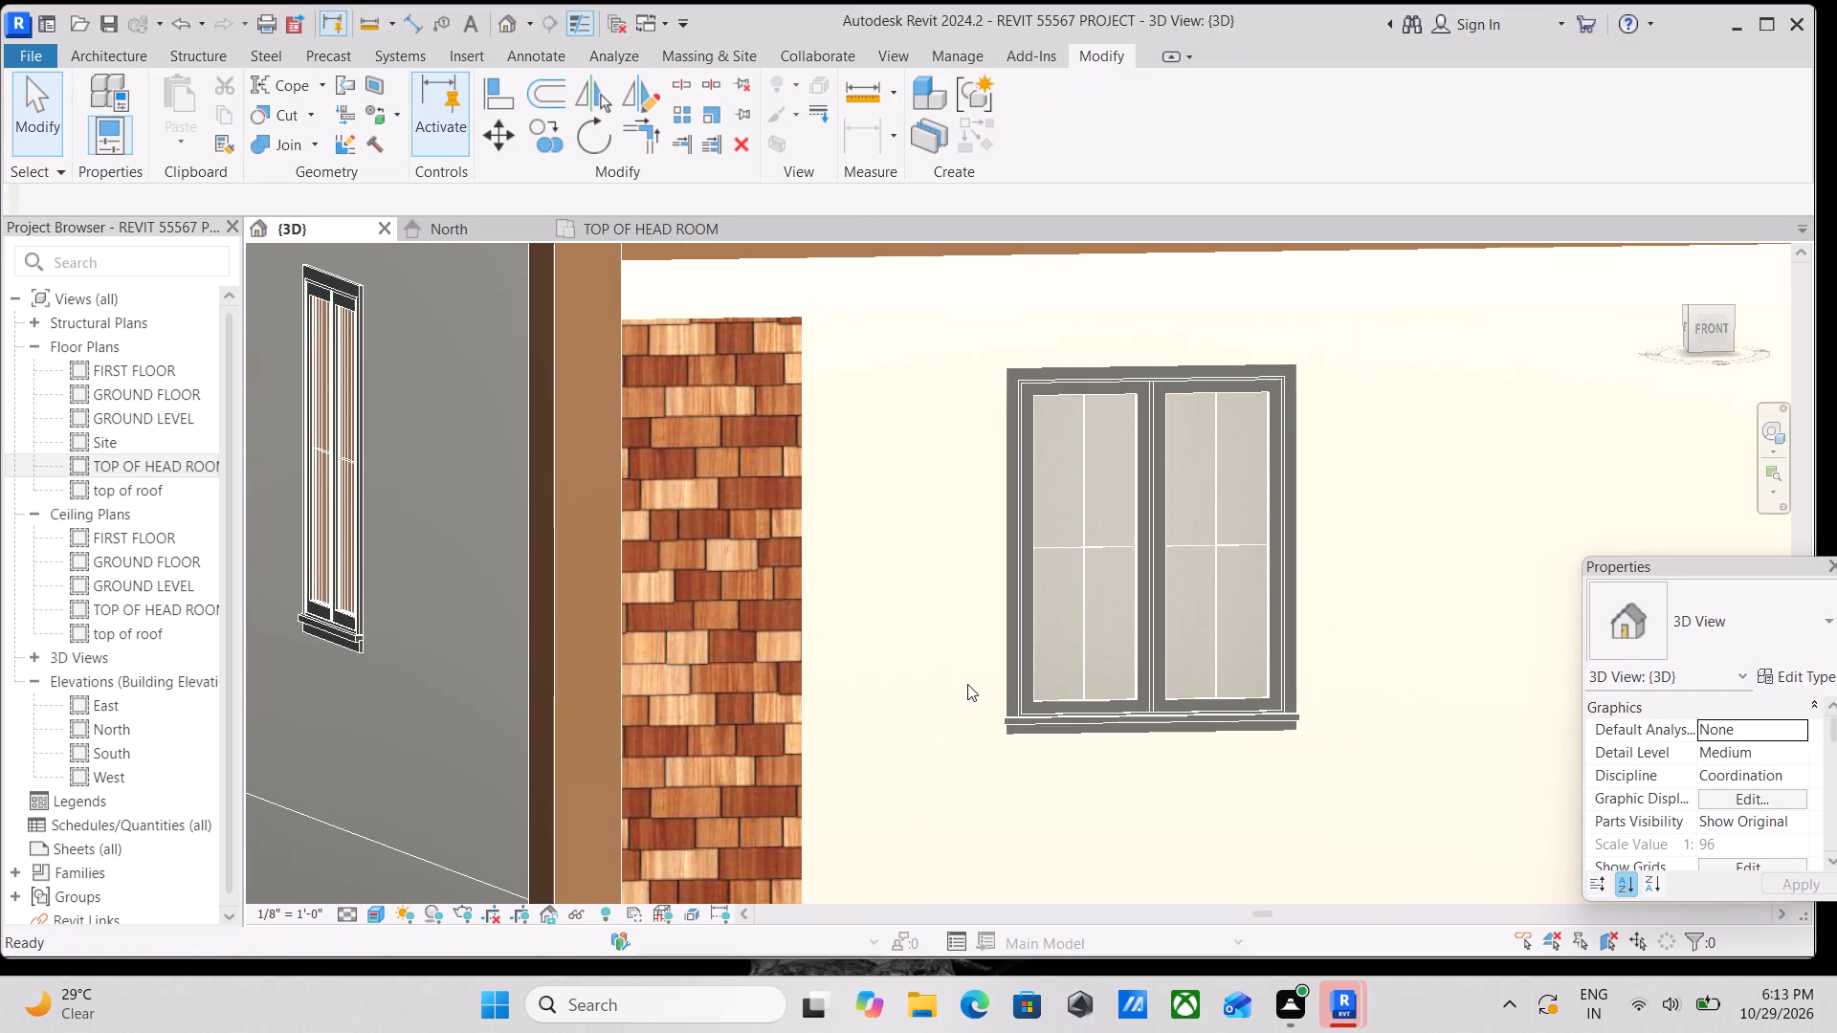
Paint the split wall region around the upper-storey front window with the ESPRESSO material.
type("PT")
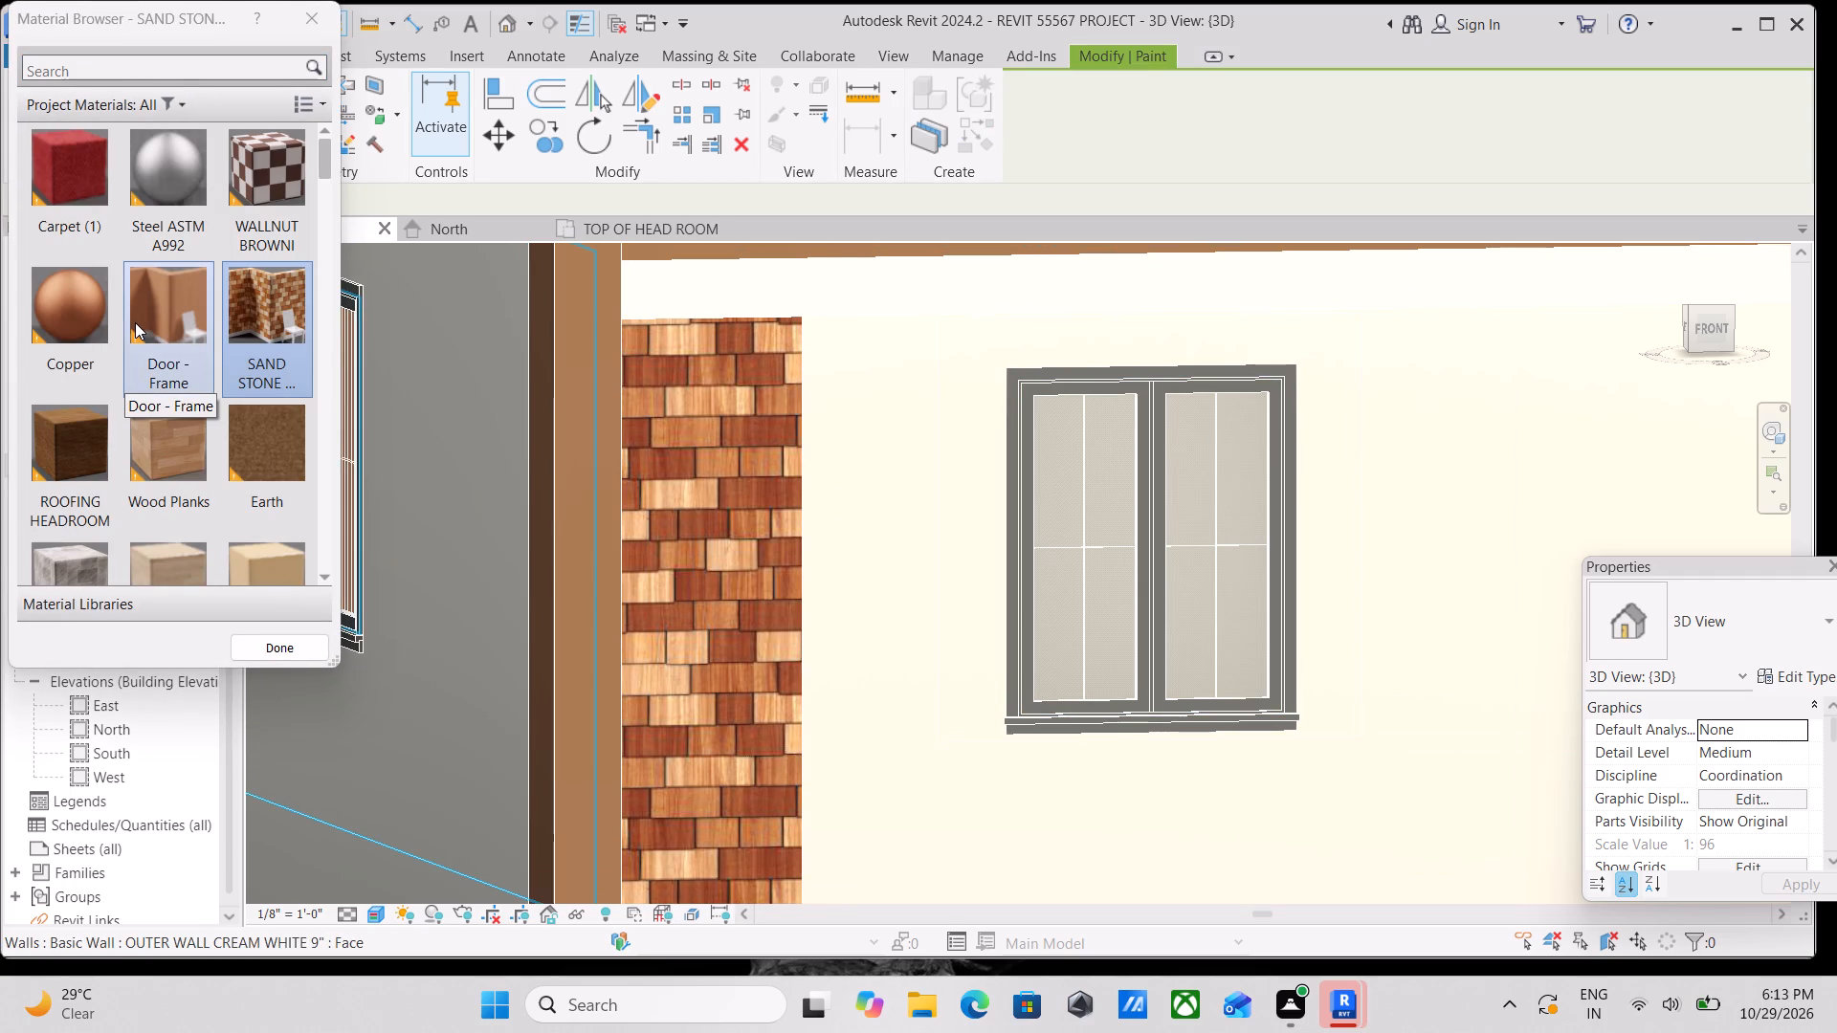
left_click(194, 66)
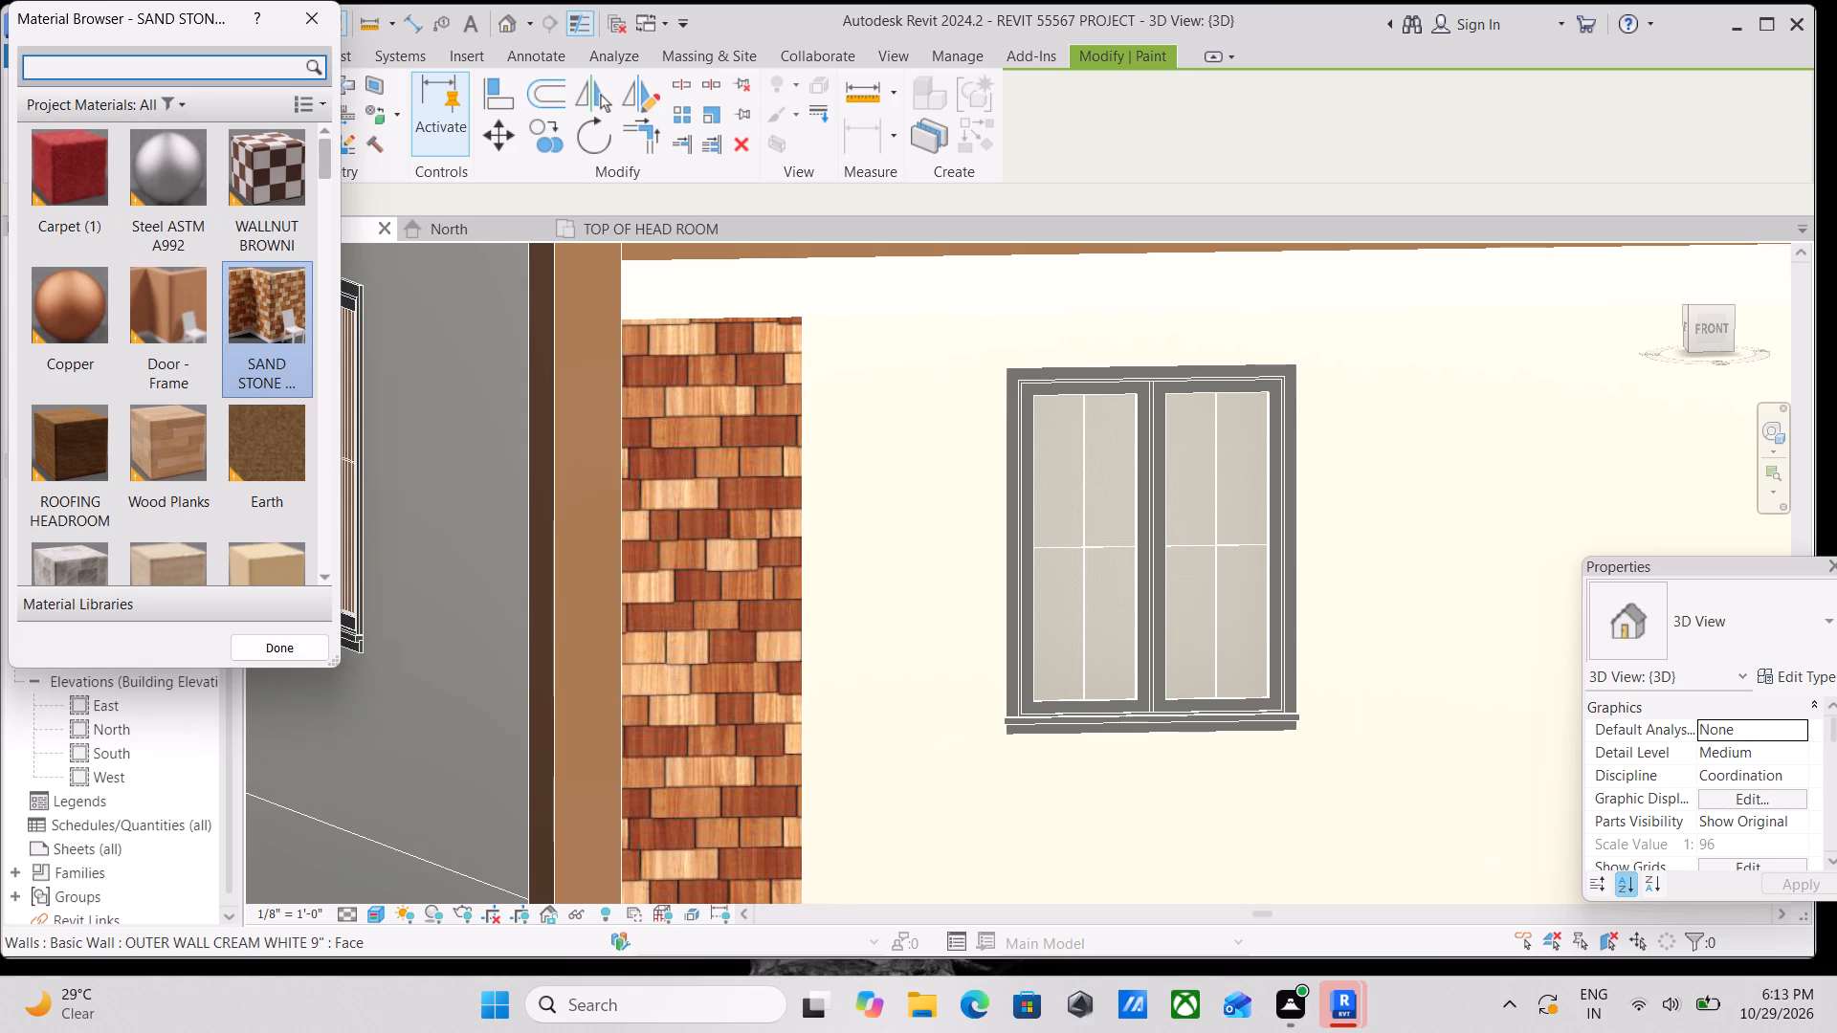
type("ES")
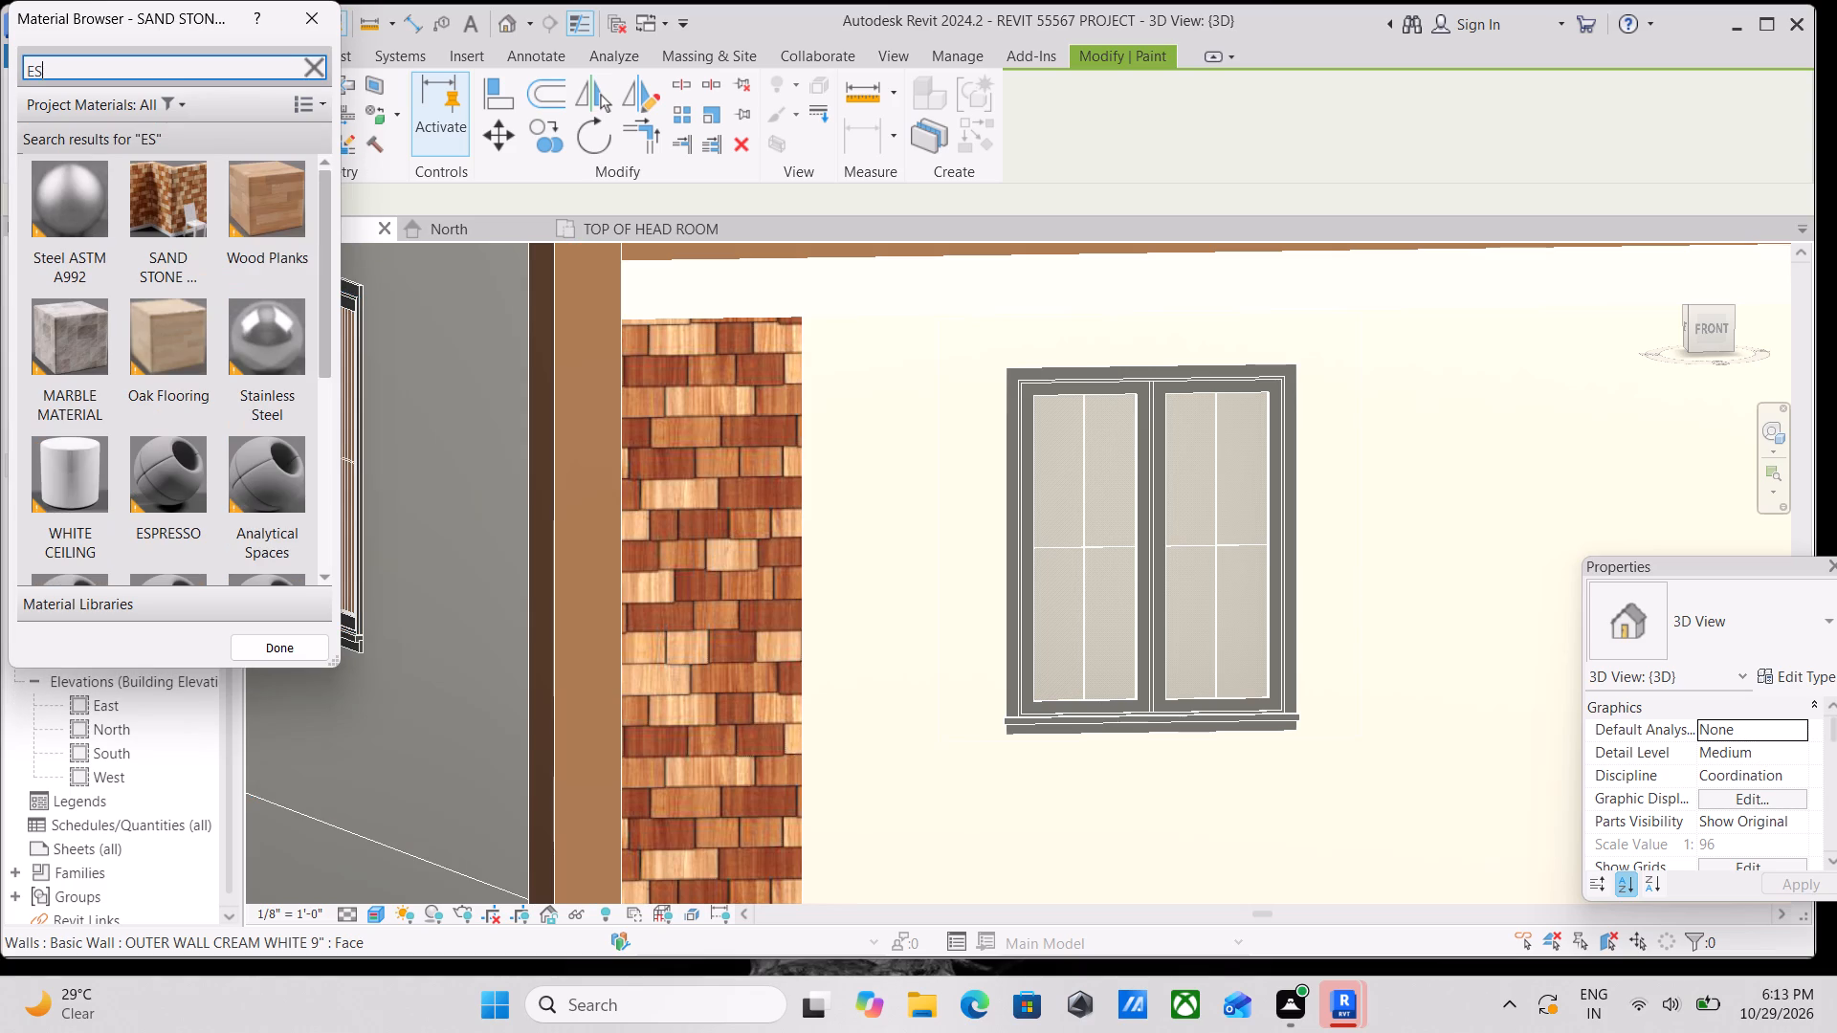
type("PRE")
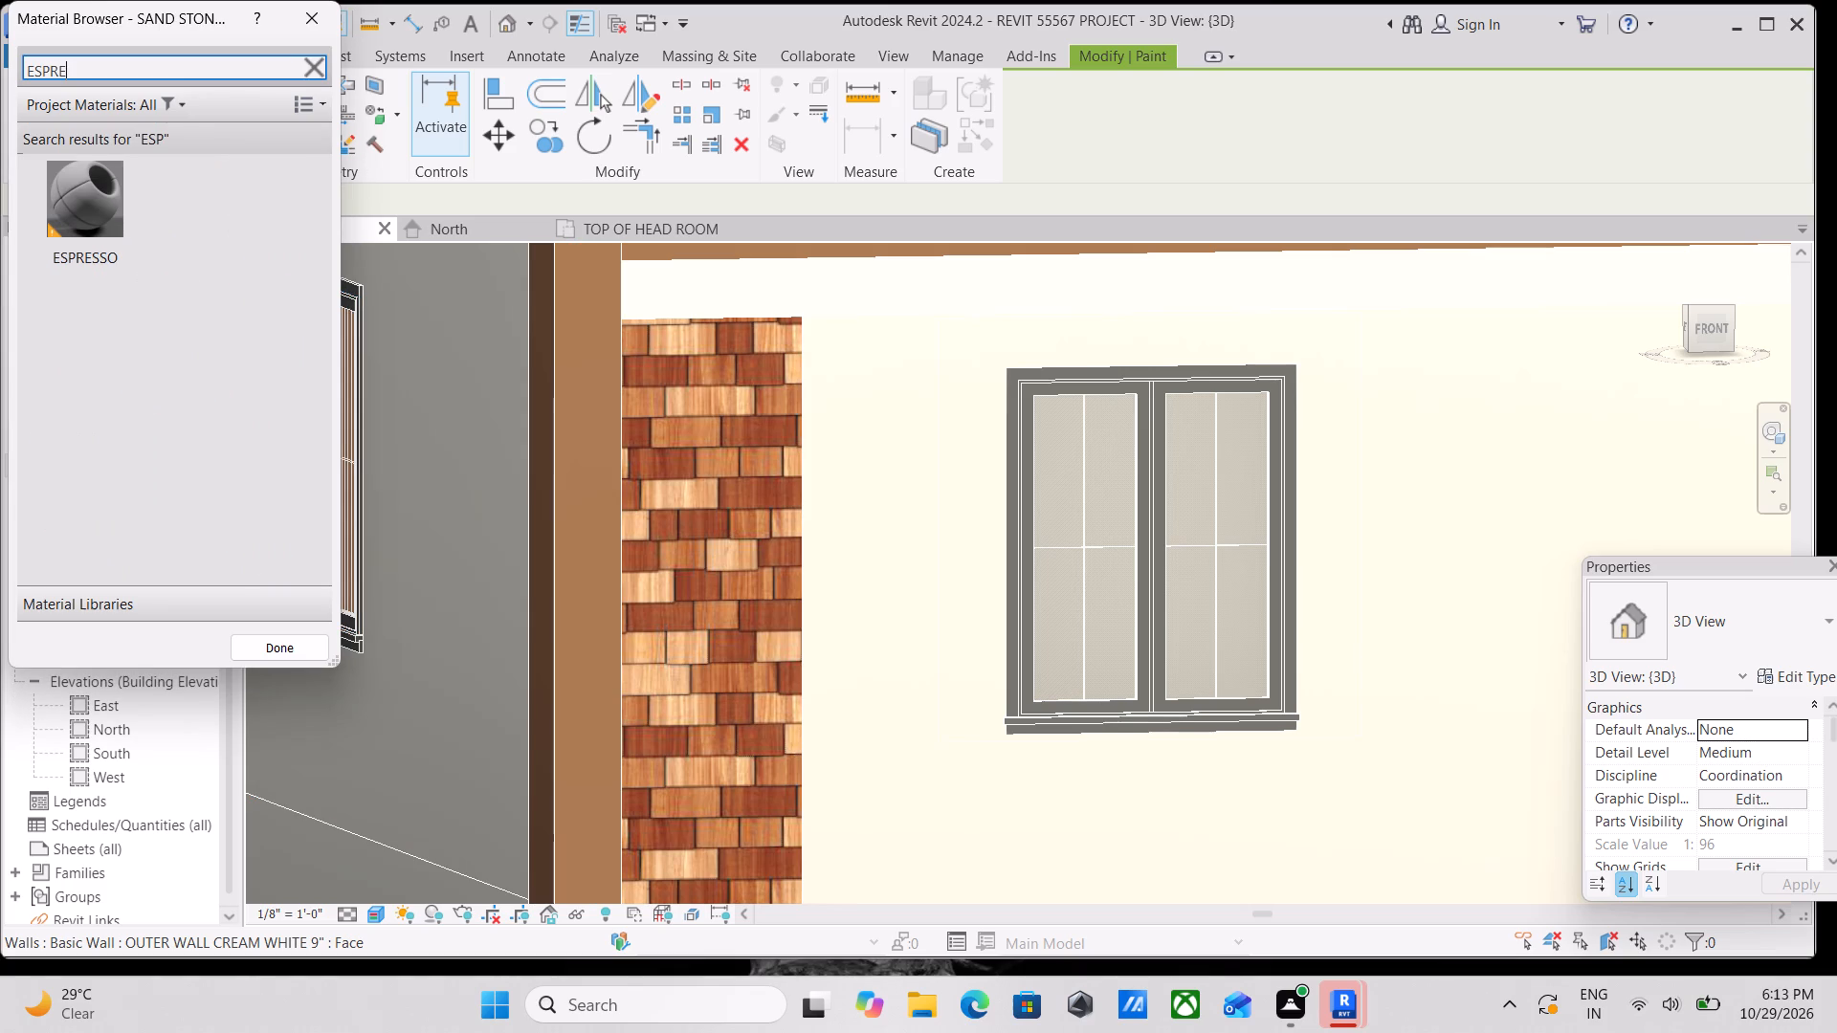
double_click(128, 196)
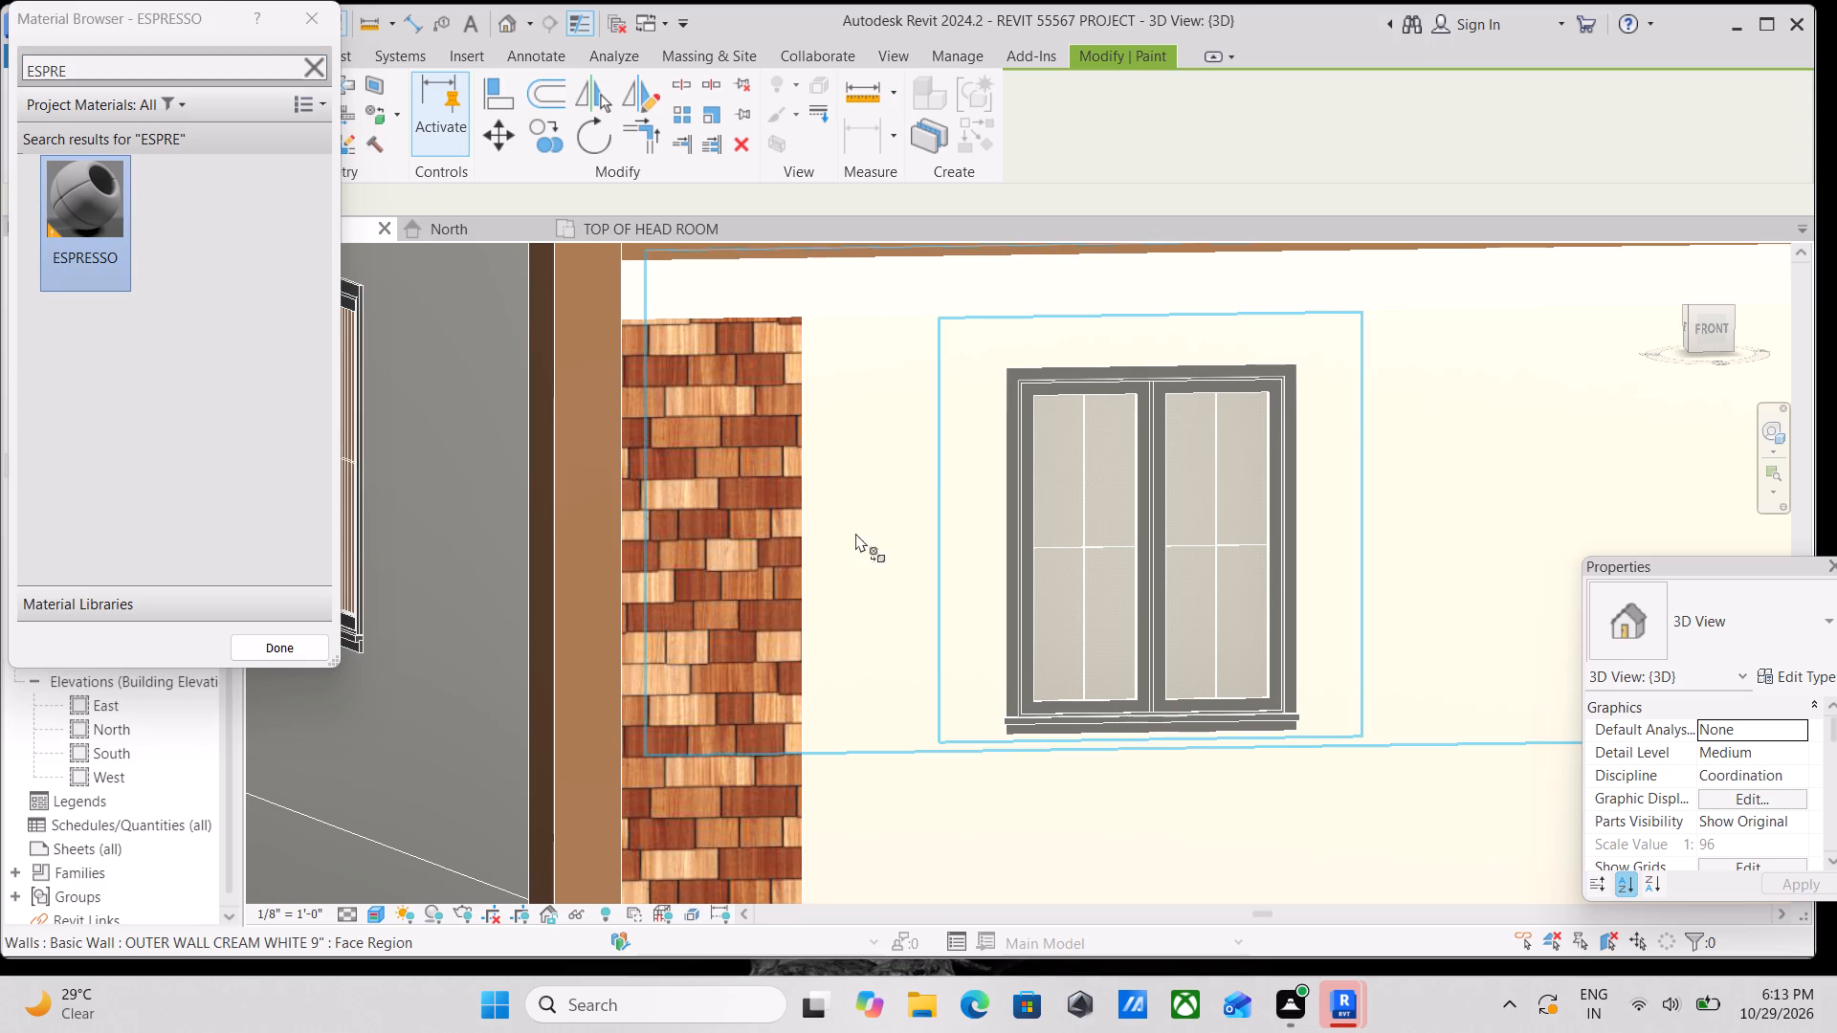
left_click(968, 473)
scroll(1018, 465, "down", 3)
scroll(1174, 494, "down", 1)
middle_click_drag(1148, 475, 1088, 428)
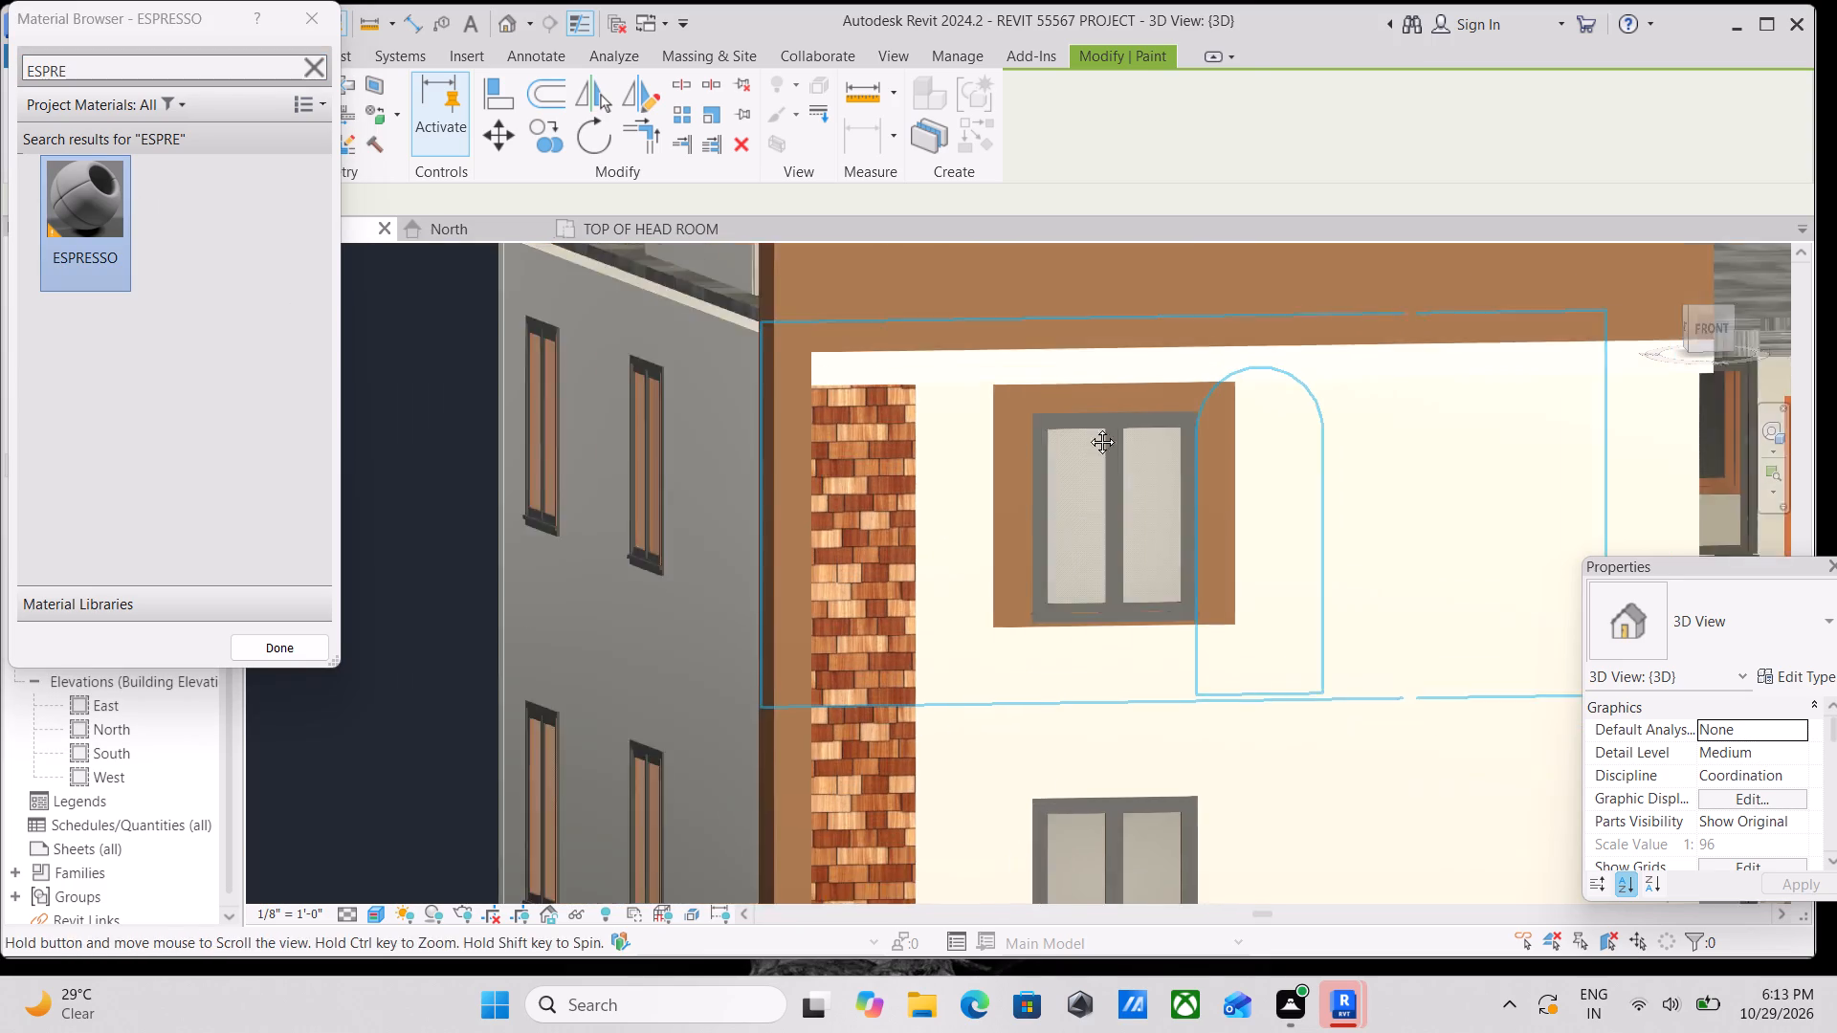
middle_click_drag(1088, 428, 1031, 388)
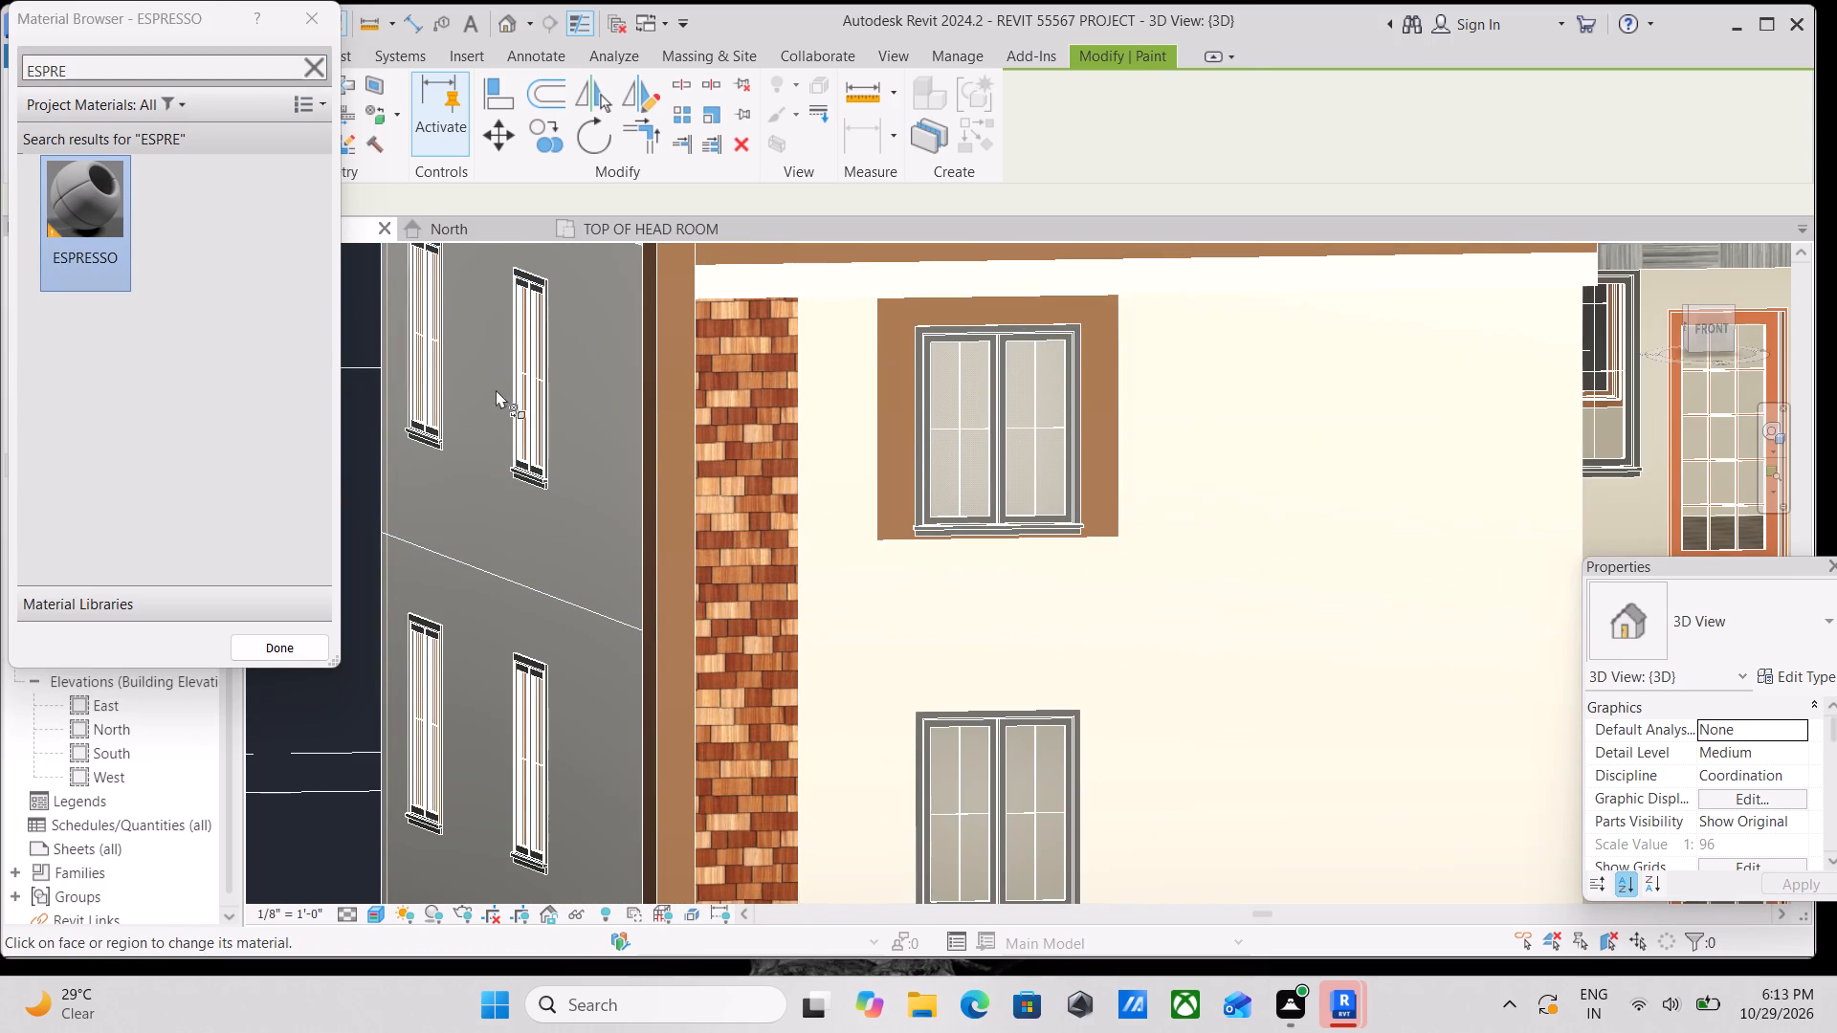
left_click(302, 19)
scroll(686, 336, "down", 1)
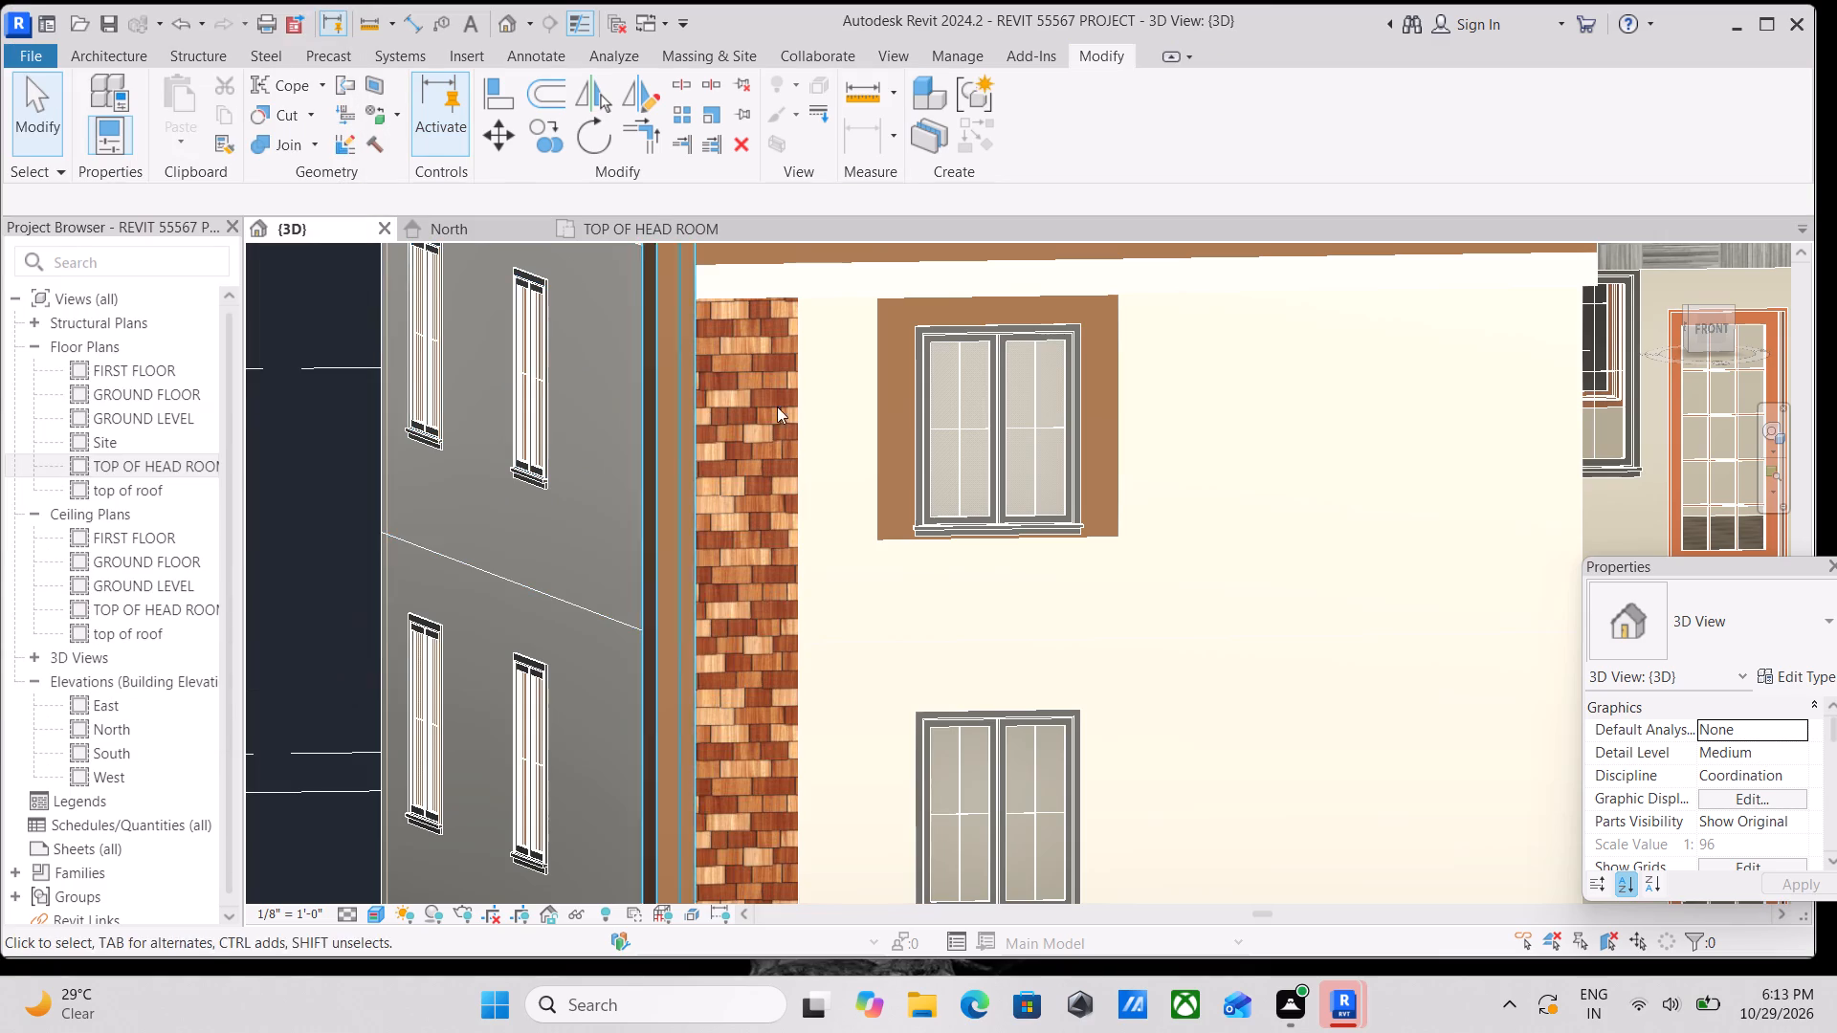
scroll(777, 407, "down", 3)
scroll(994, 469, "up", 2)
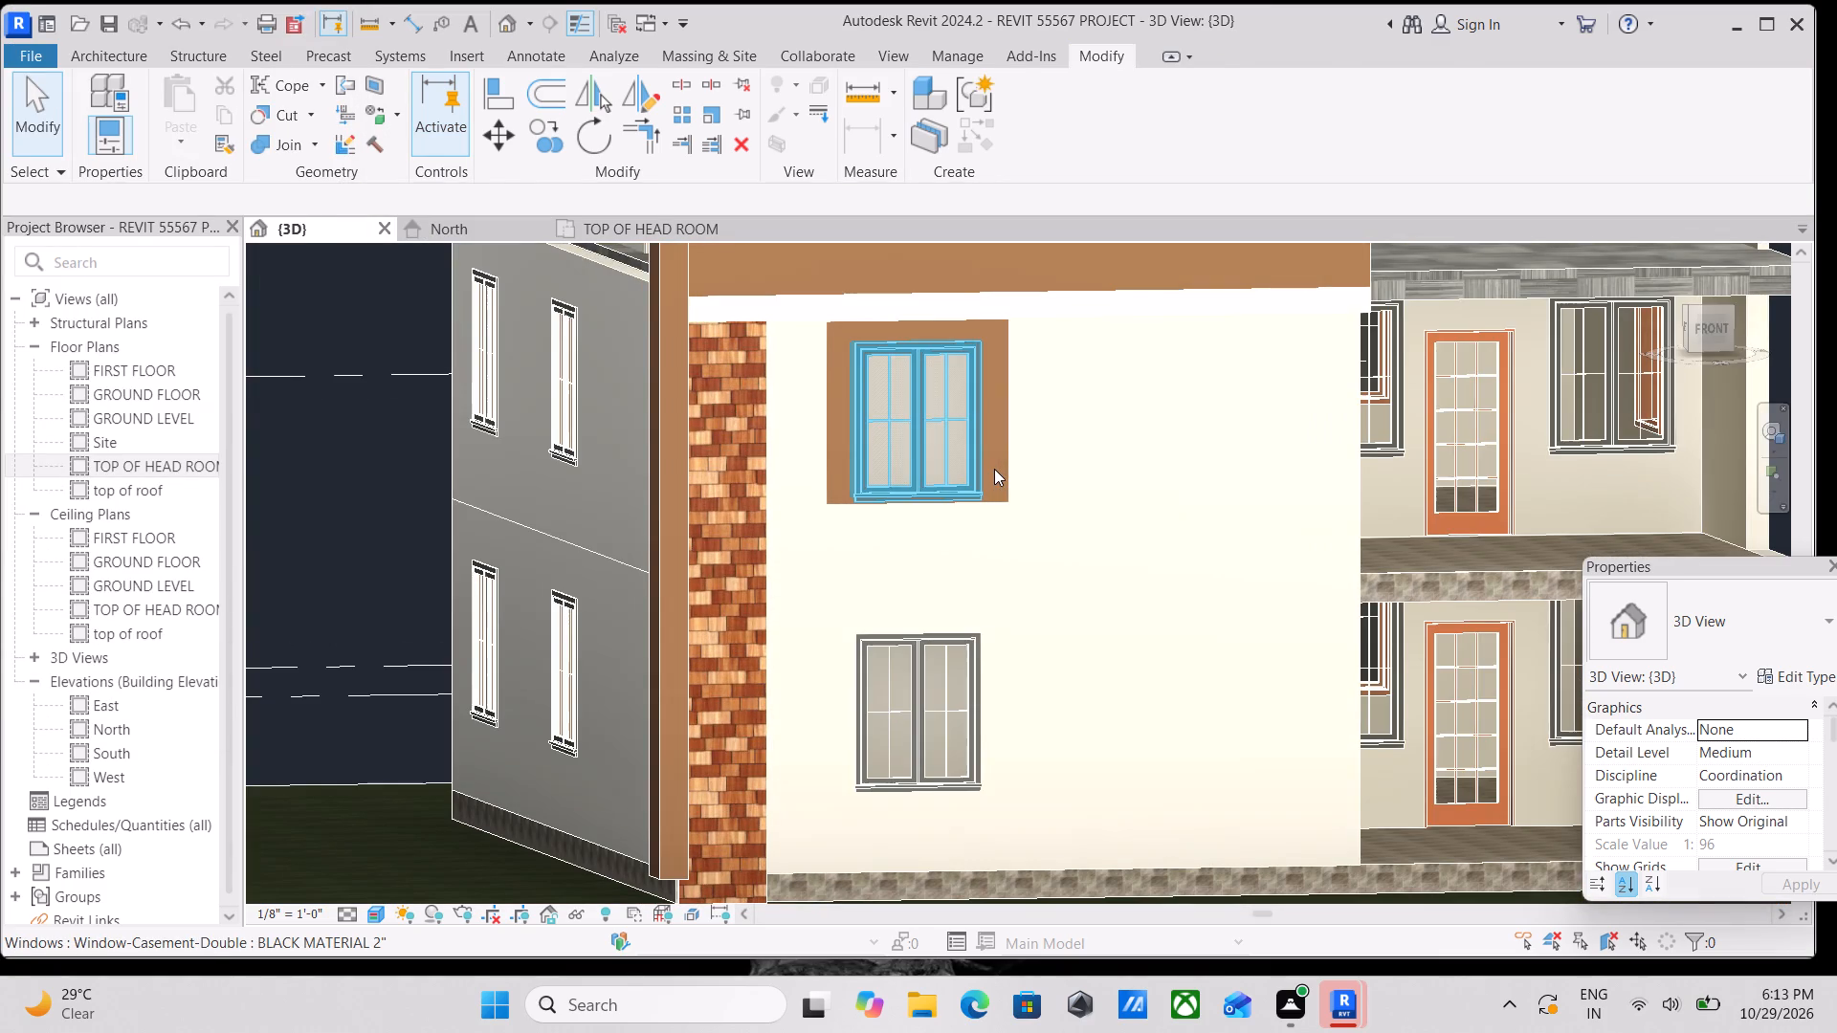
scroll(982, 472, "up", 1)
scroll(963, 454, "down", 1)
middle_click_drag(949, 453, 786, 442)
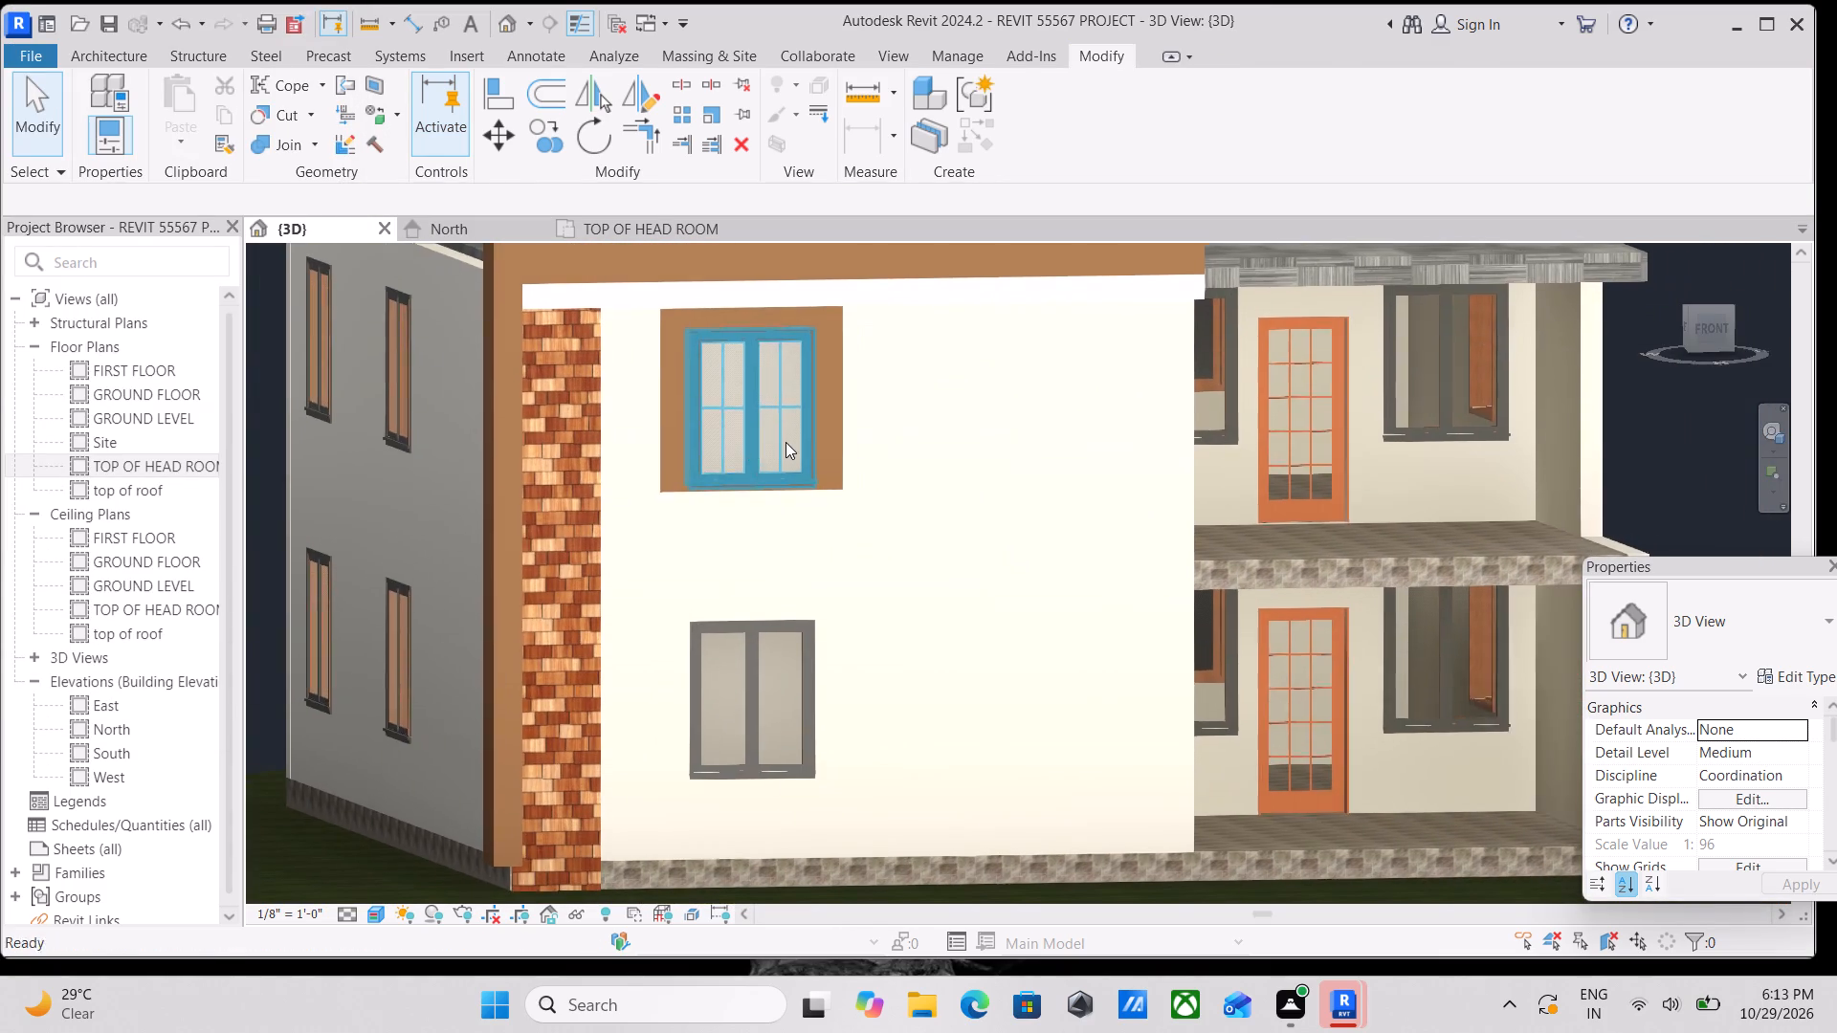
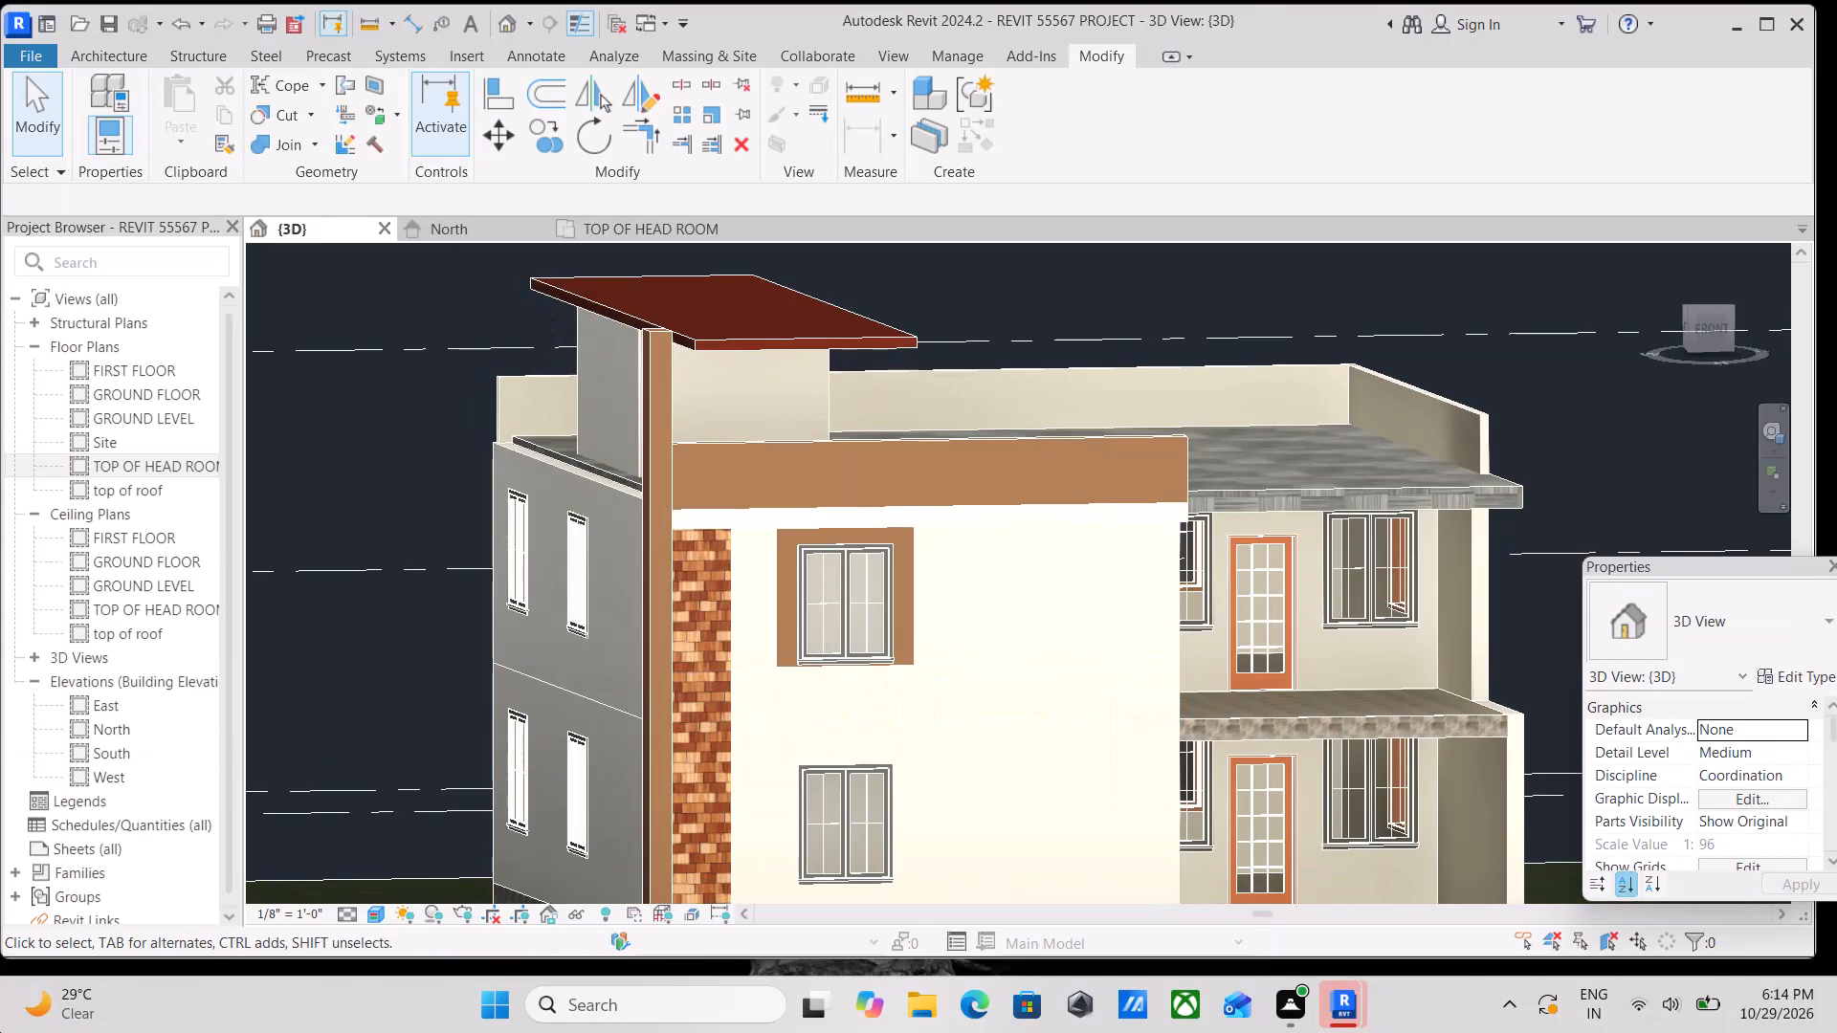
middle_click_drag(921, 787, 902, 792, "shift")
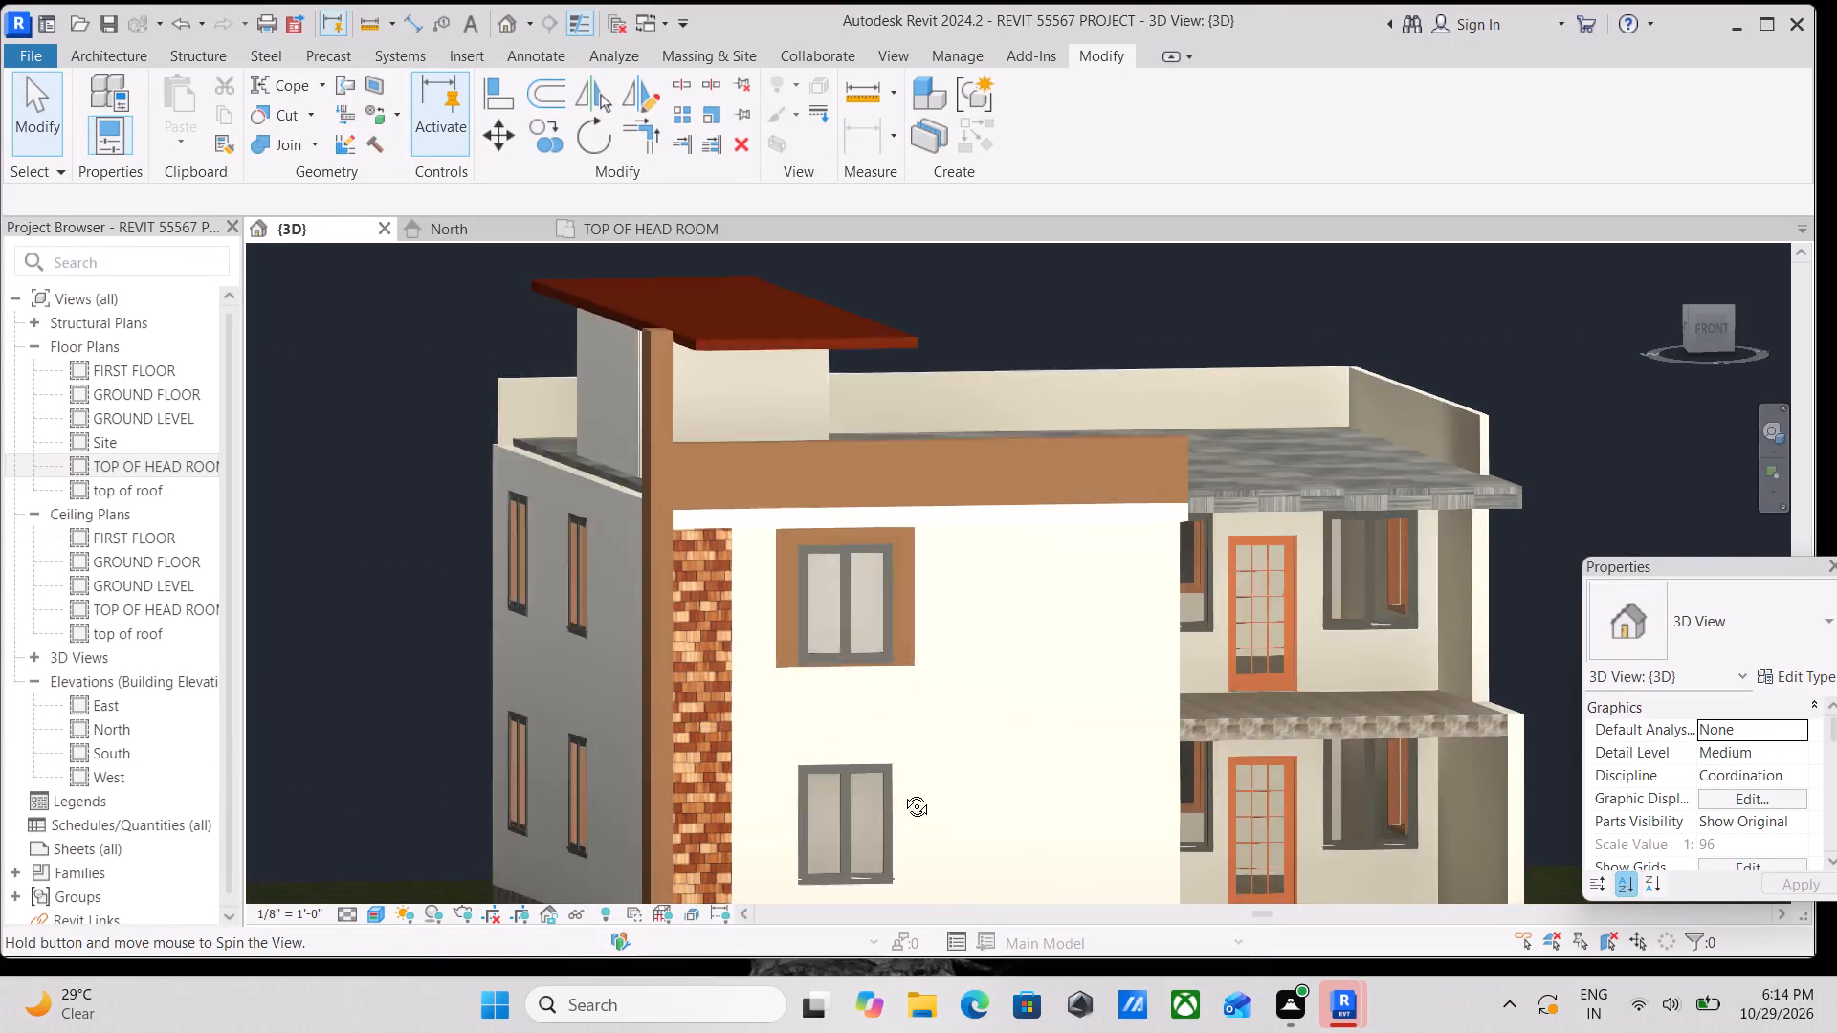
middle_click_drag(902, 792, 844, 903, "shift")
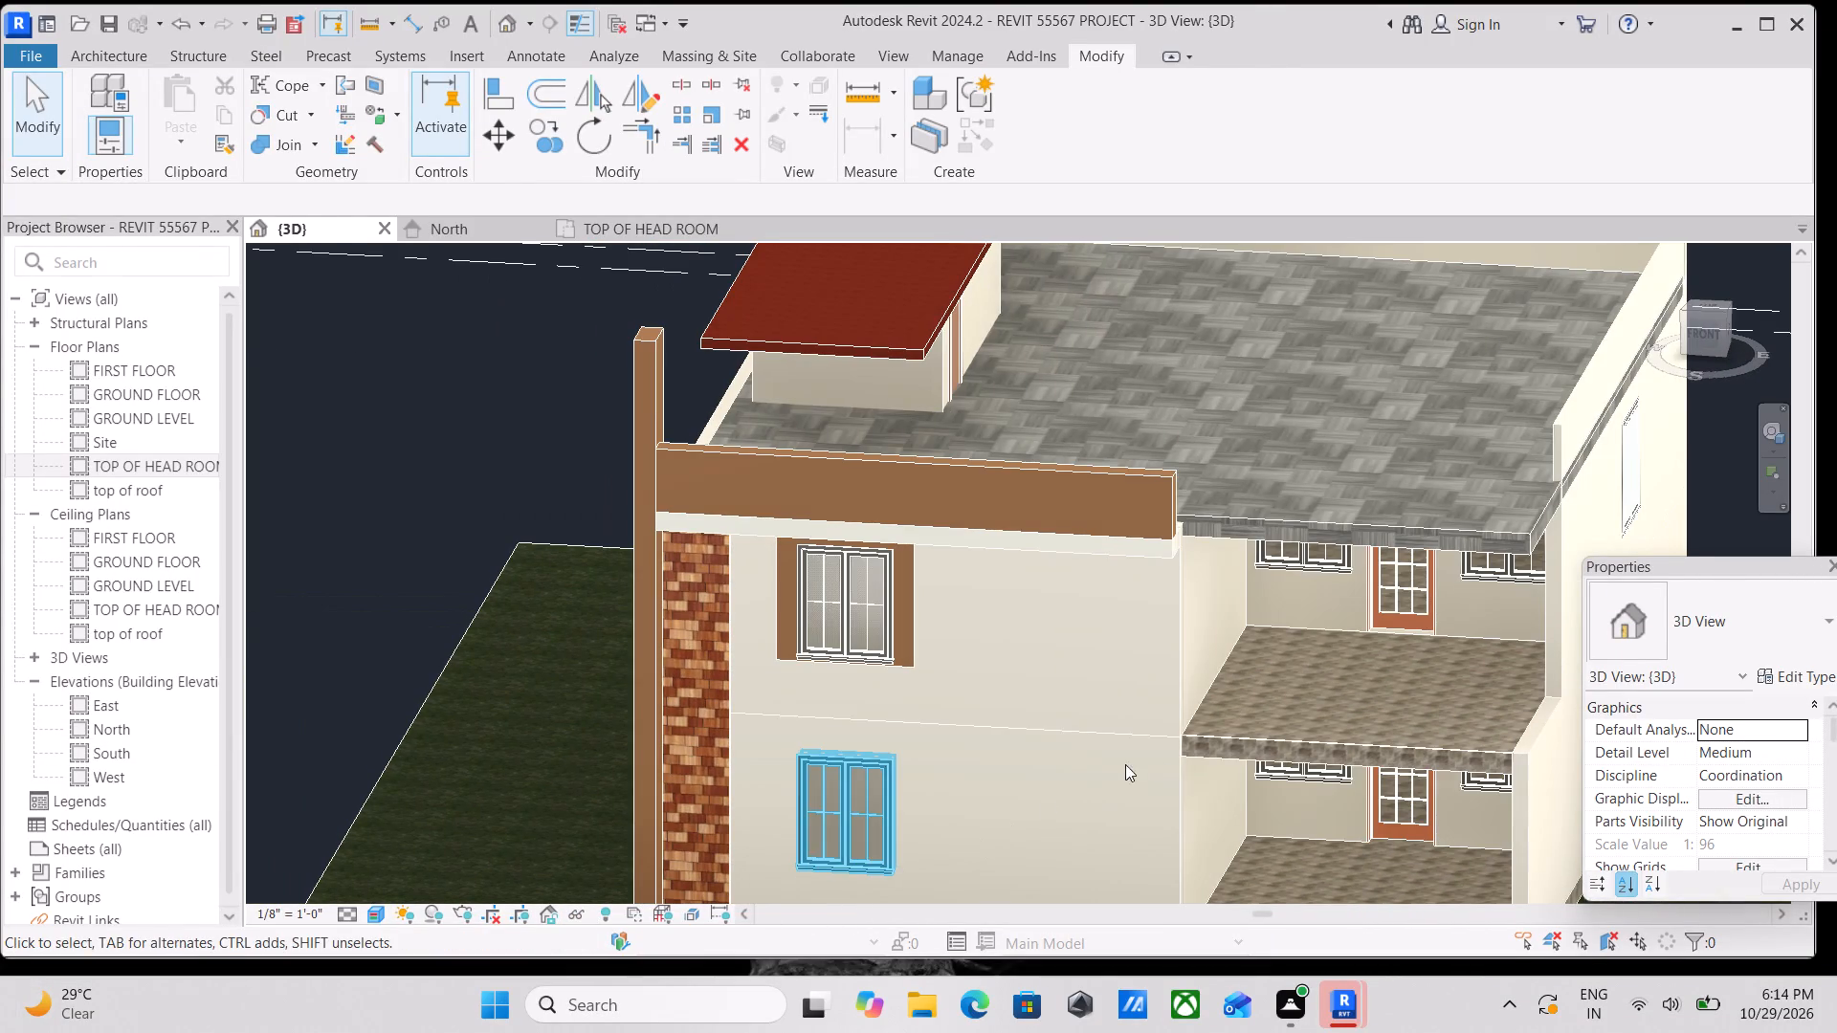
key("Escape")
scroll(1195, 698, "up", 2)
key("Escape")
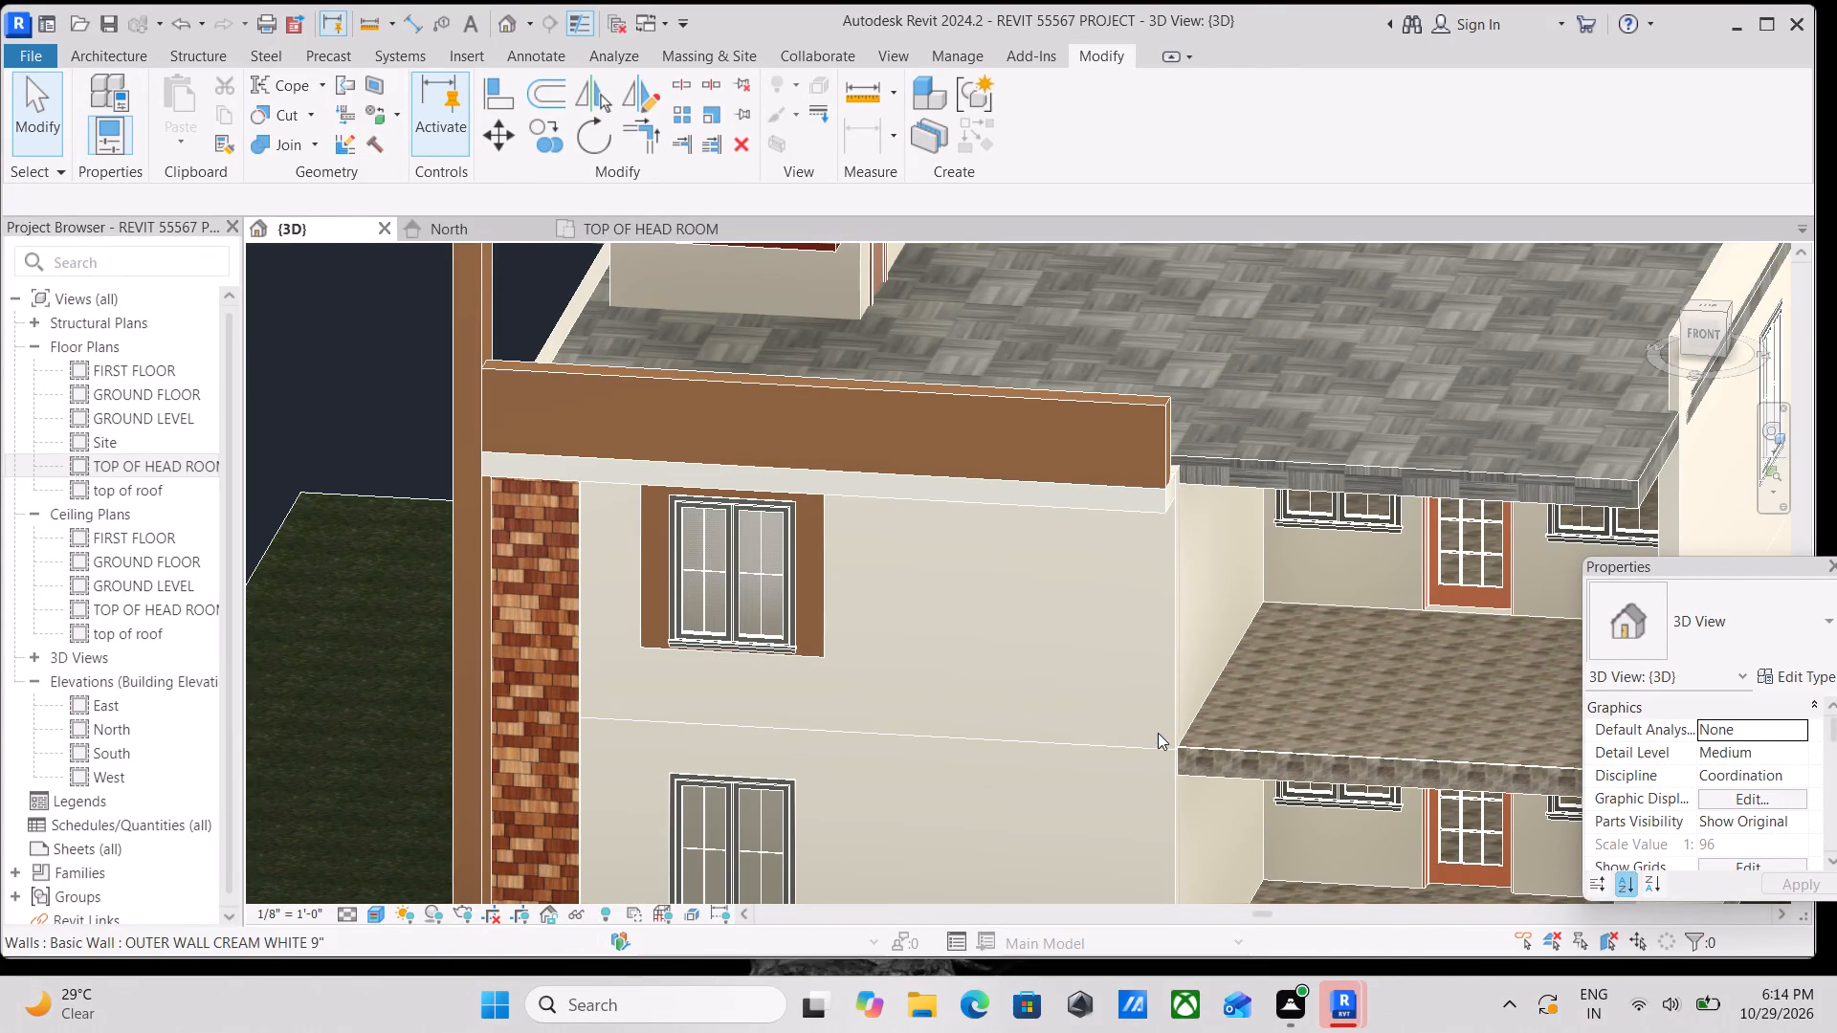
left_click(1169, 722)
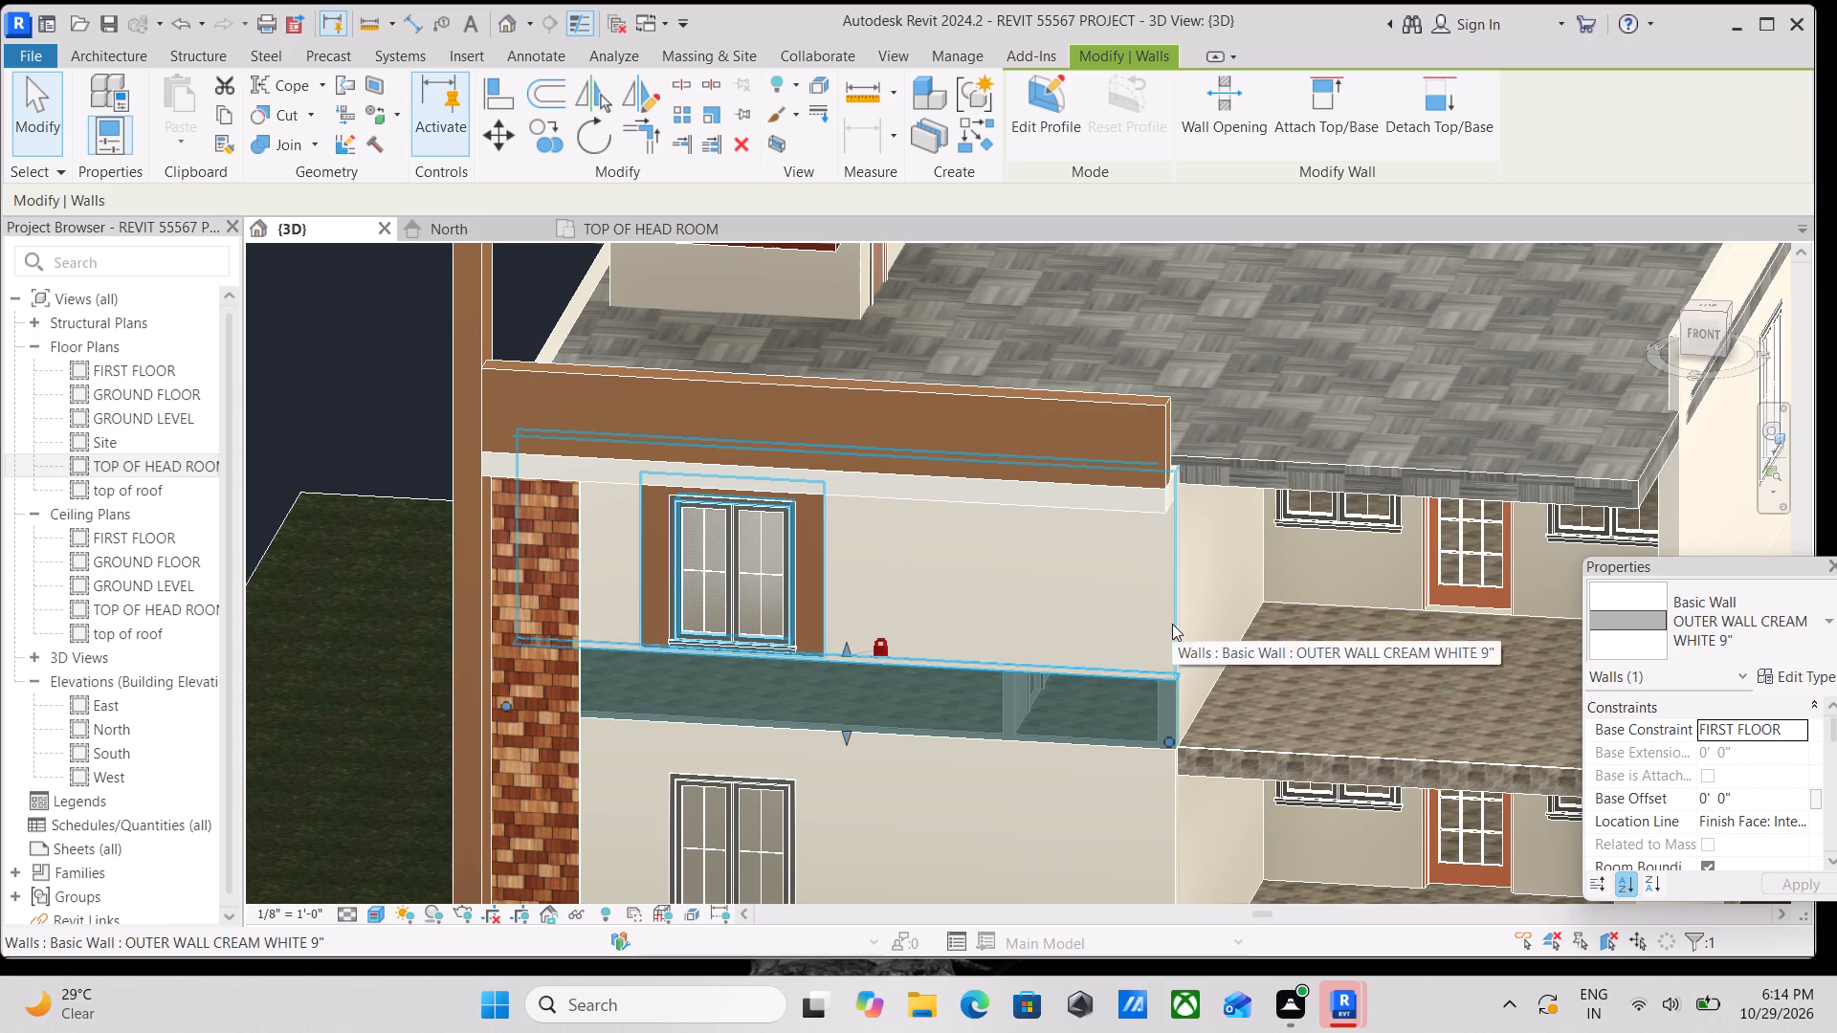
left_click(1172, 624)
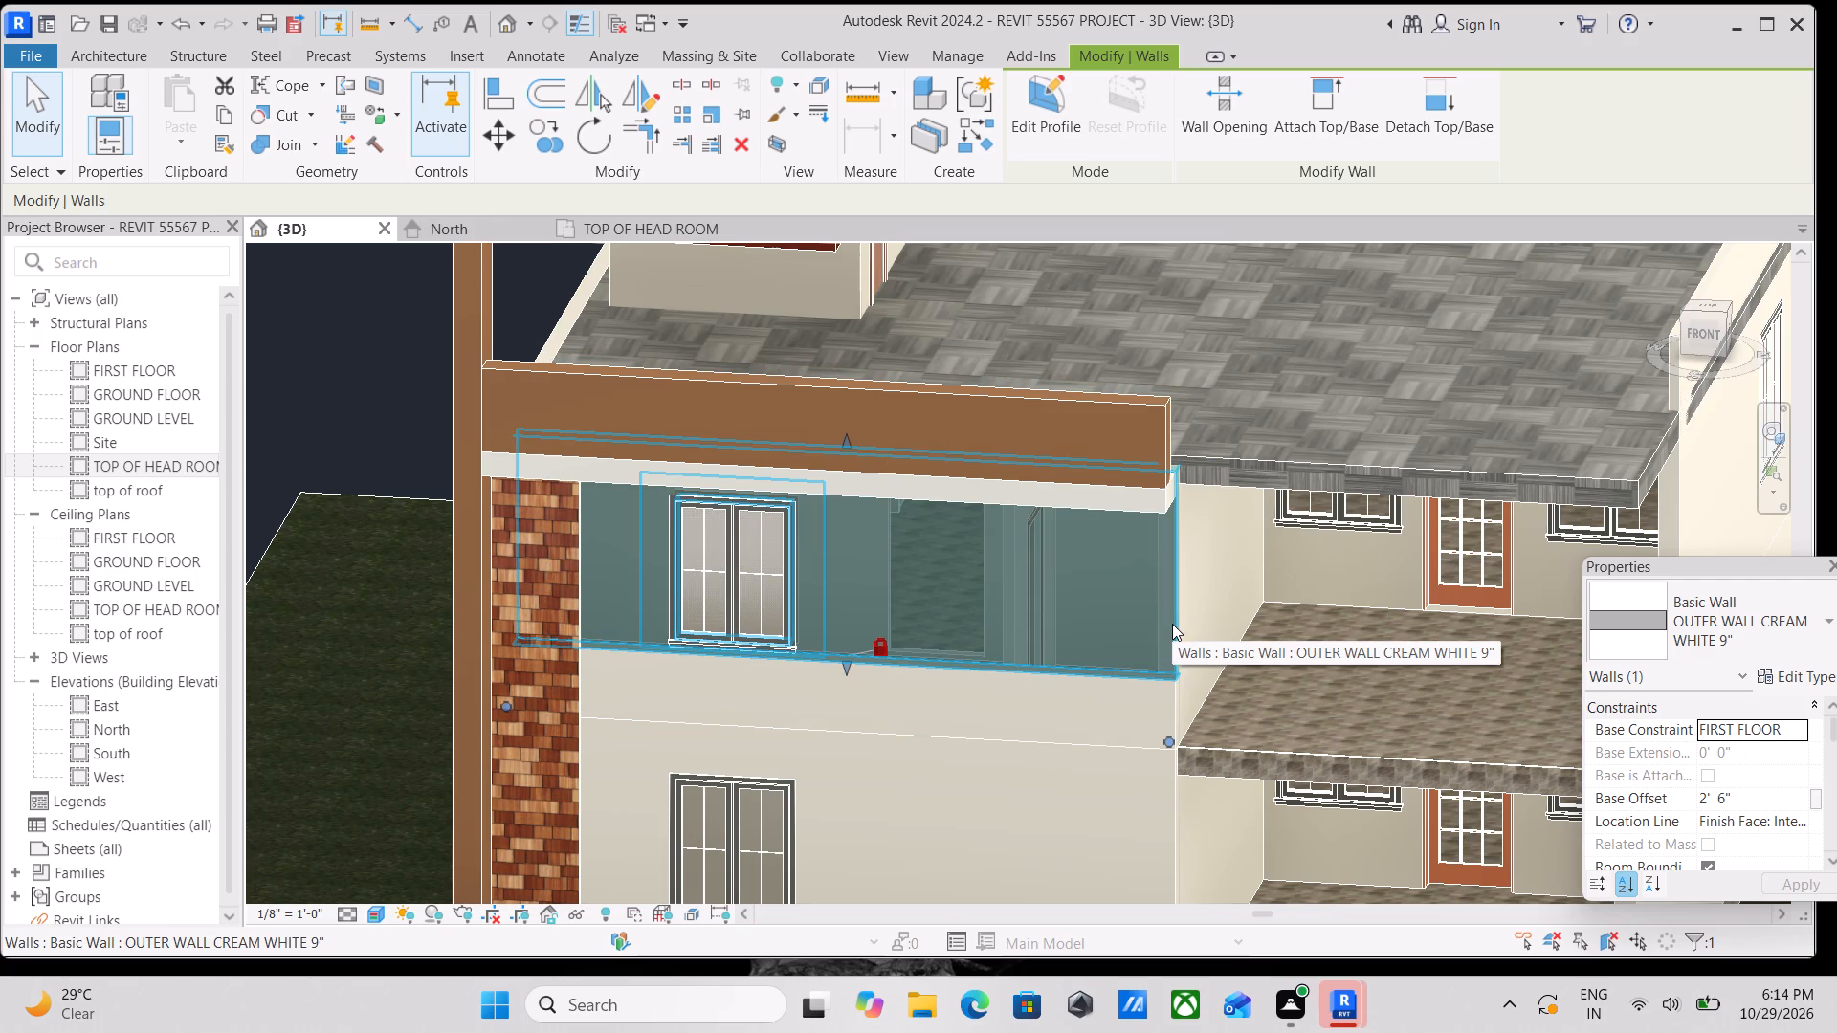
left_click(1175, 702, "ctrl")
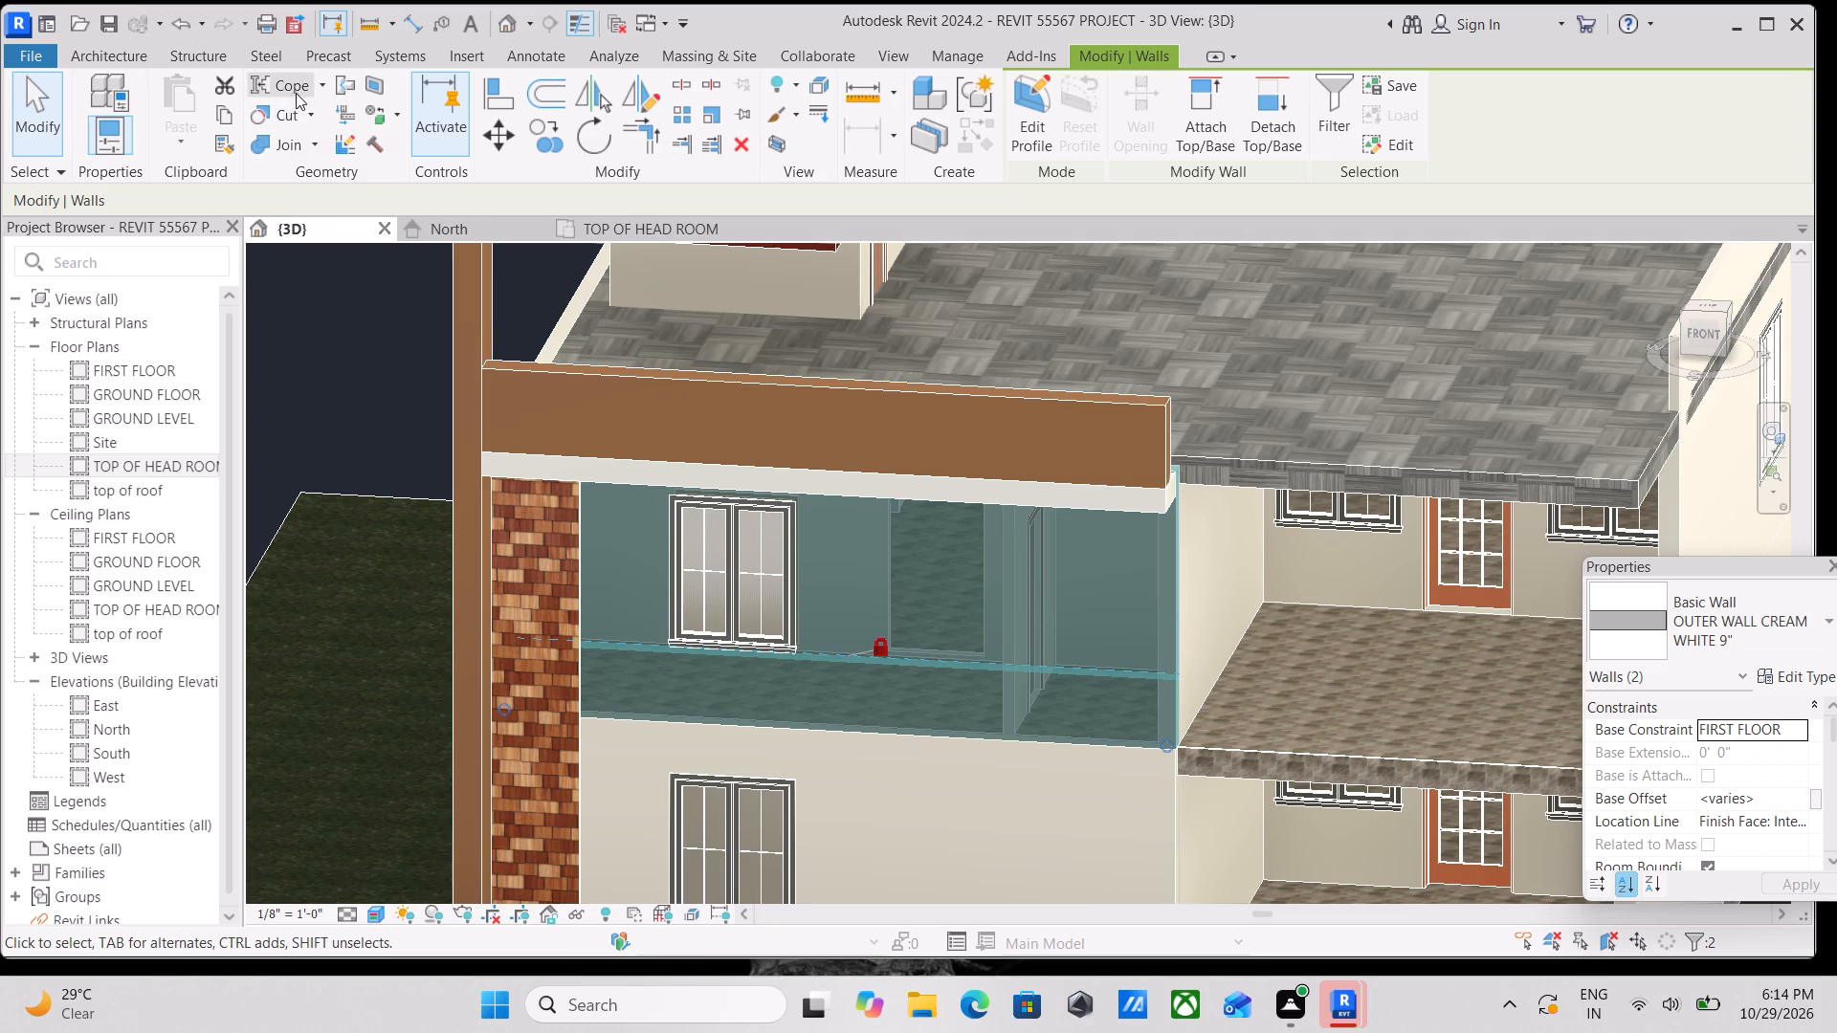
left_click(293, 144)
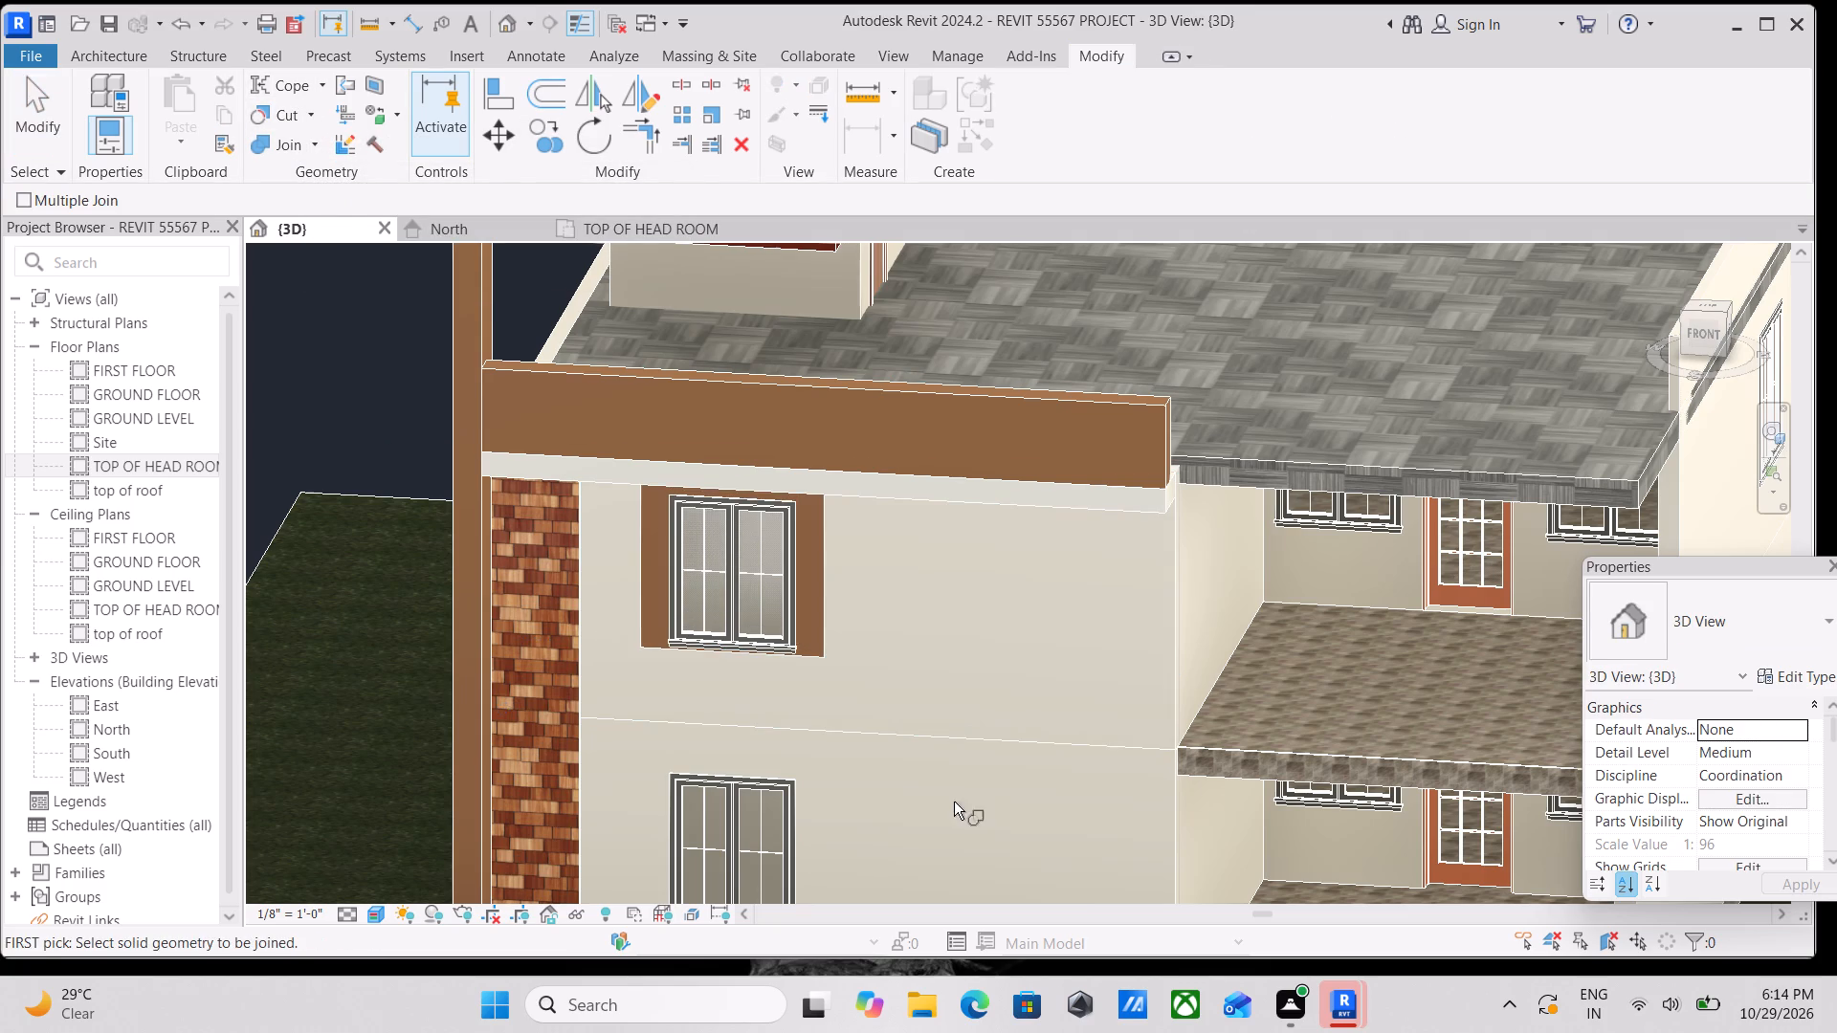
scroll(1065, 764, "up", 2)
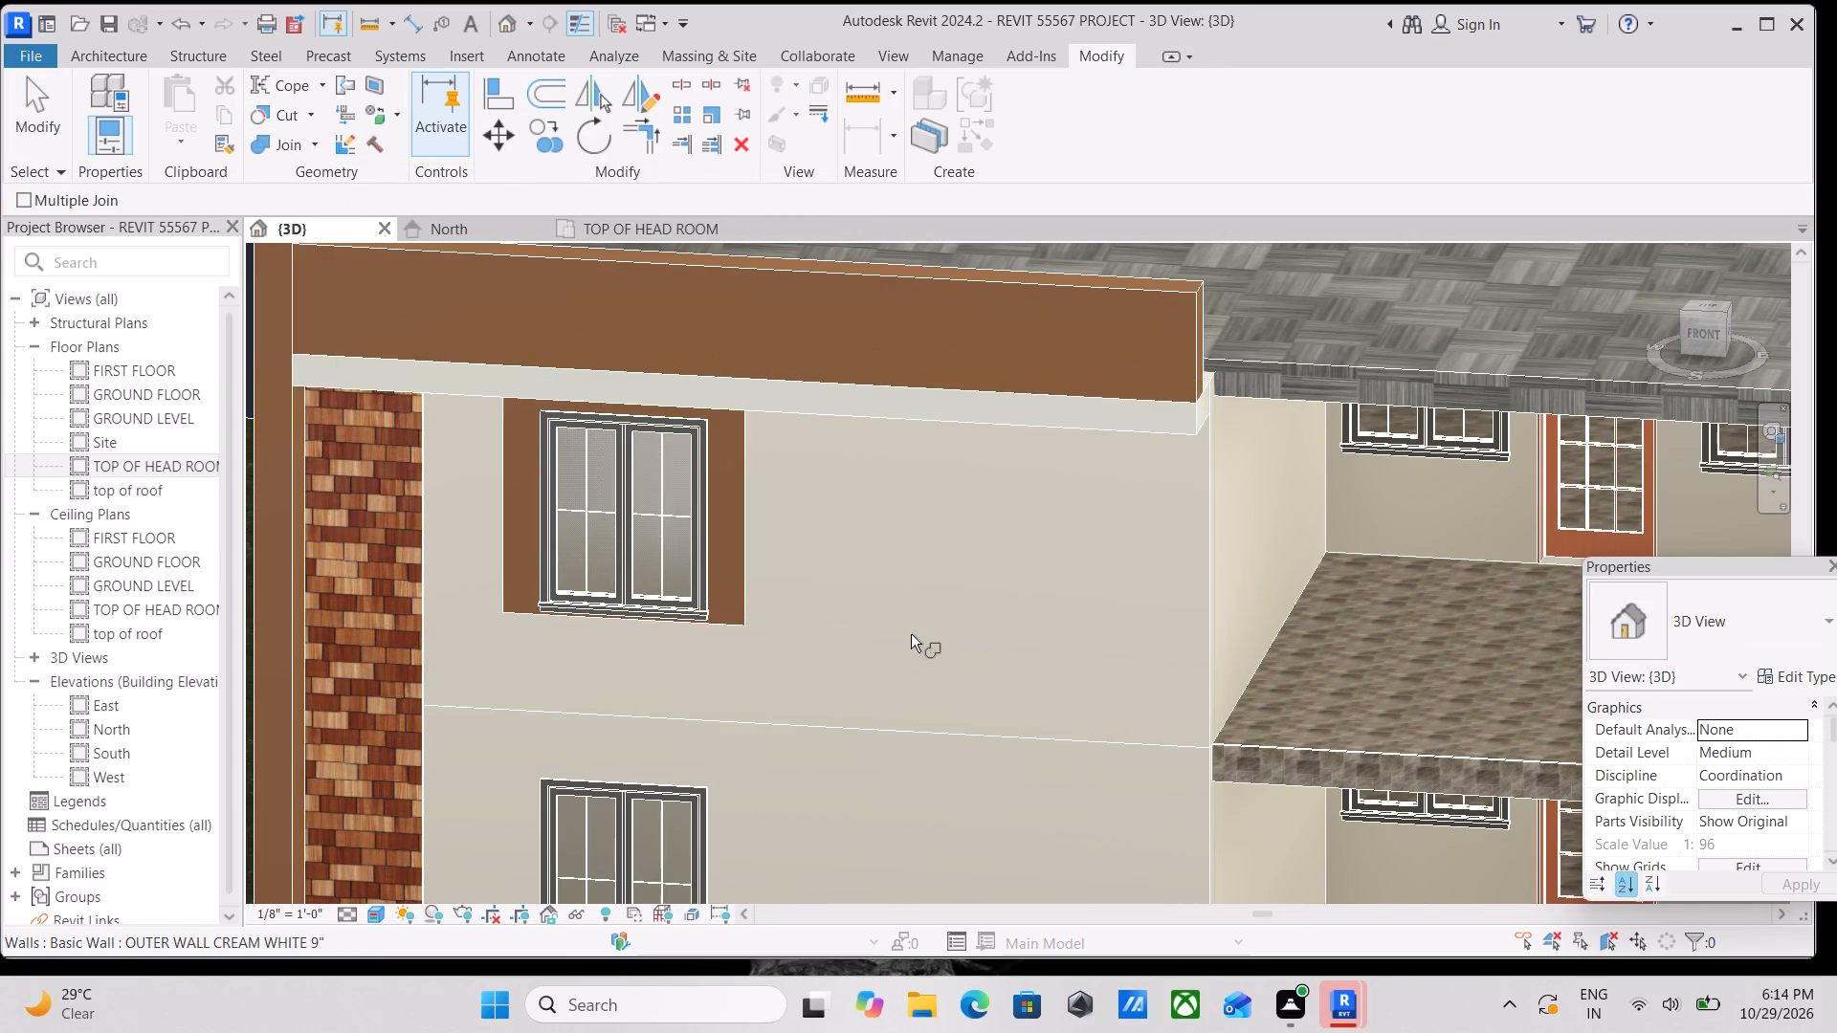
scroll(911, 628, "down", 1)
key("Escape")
Examine the front facade, including the painted upper window surround and the adjoining balconies, from several distances and angles.
scroll(977, 637, "down", 2)
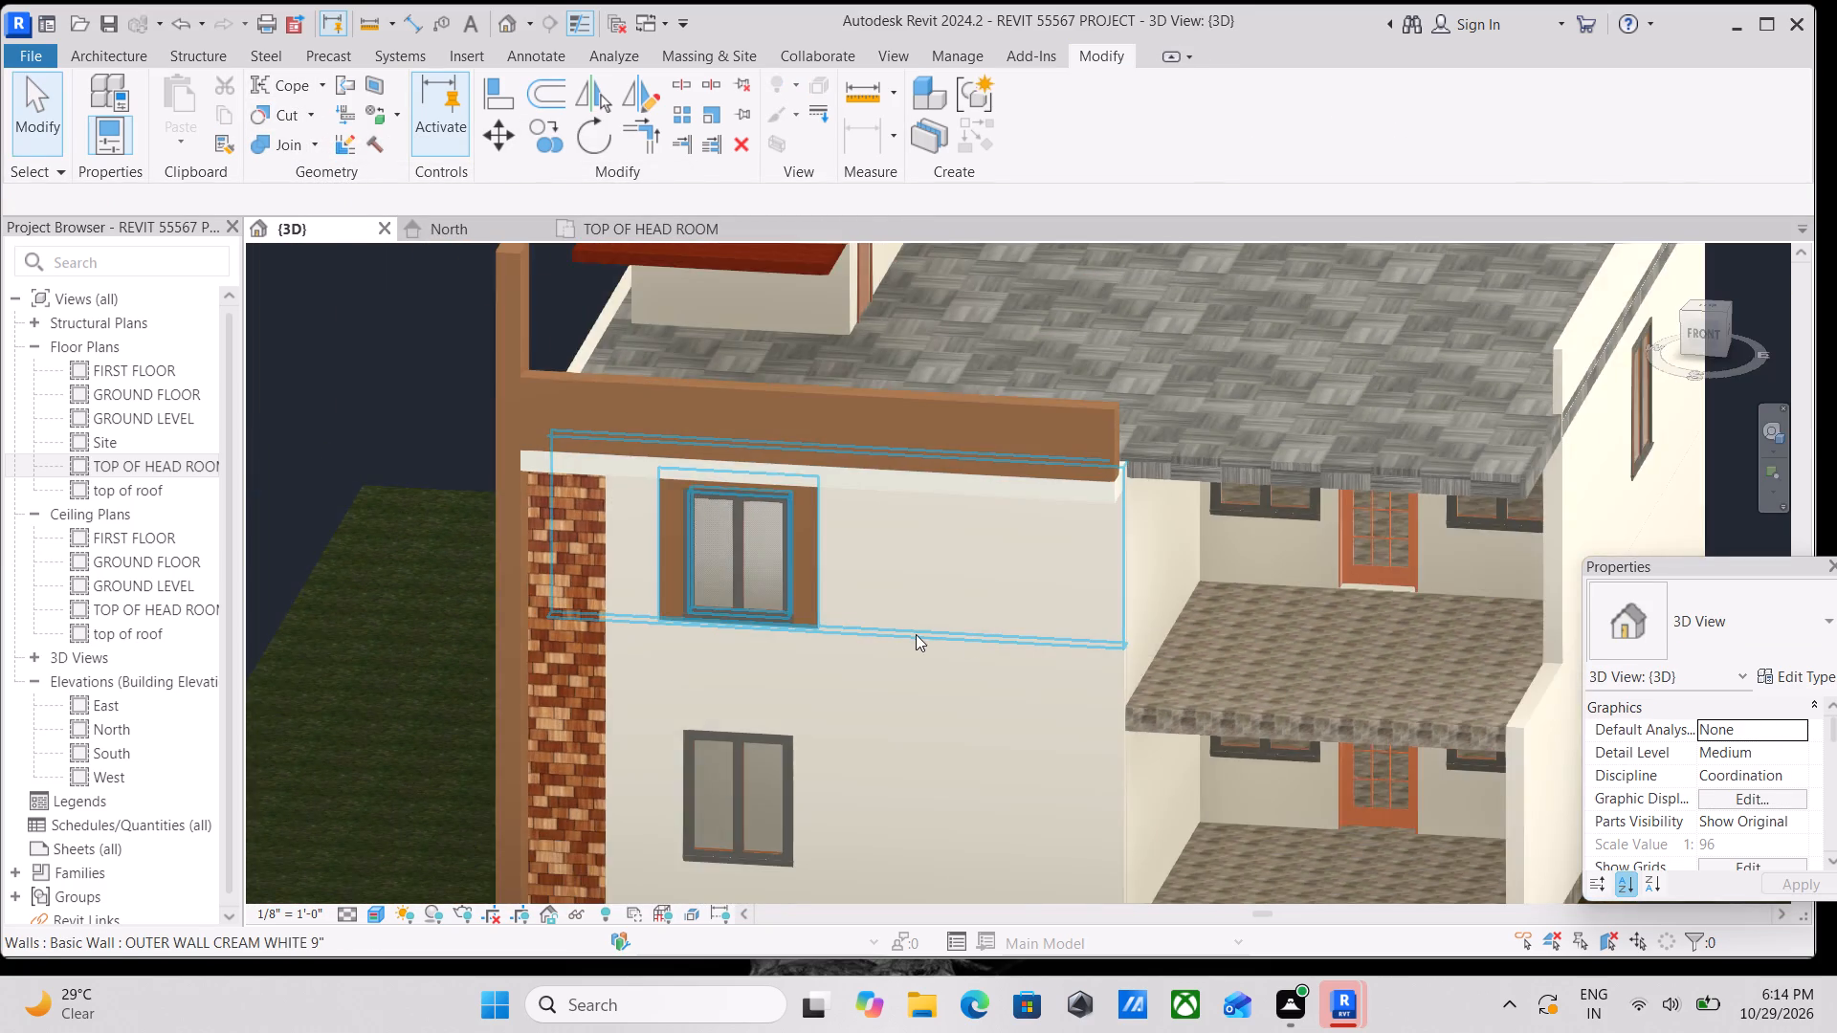
scroll(916, 634, "down", 2)
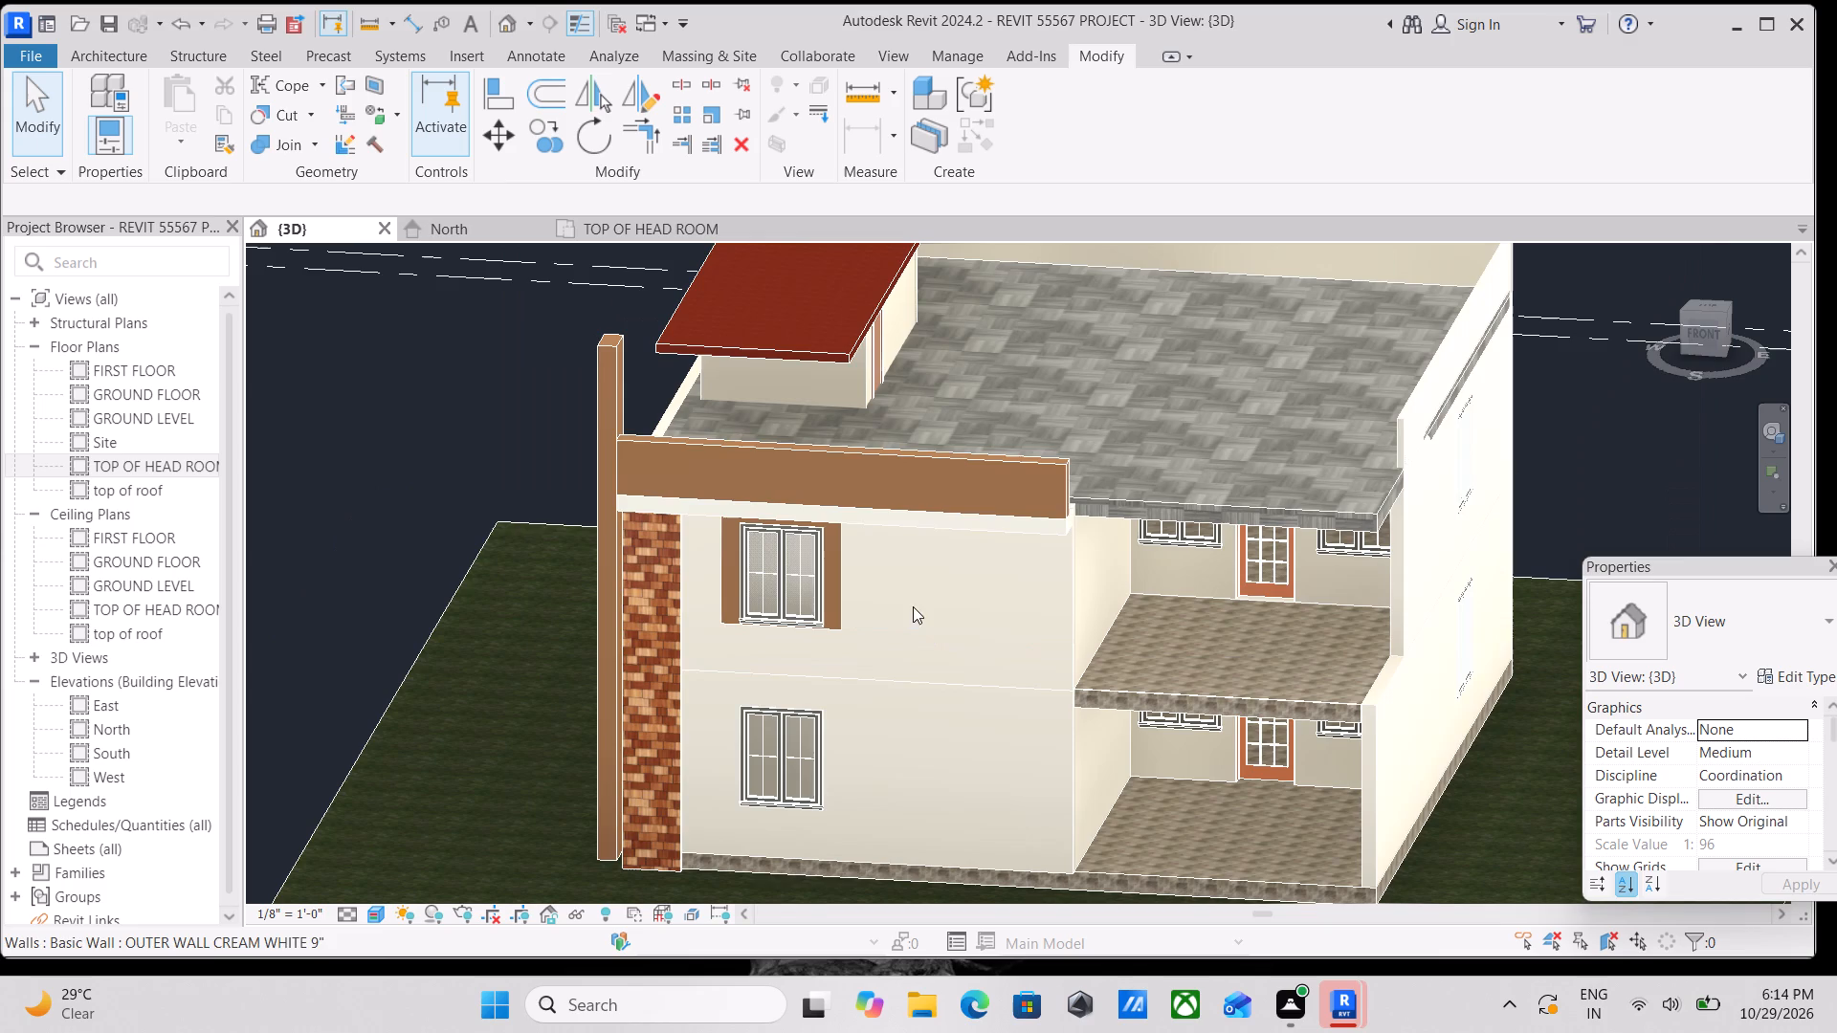
scroll(830, 558, "up", 5)
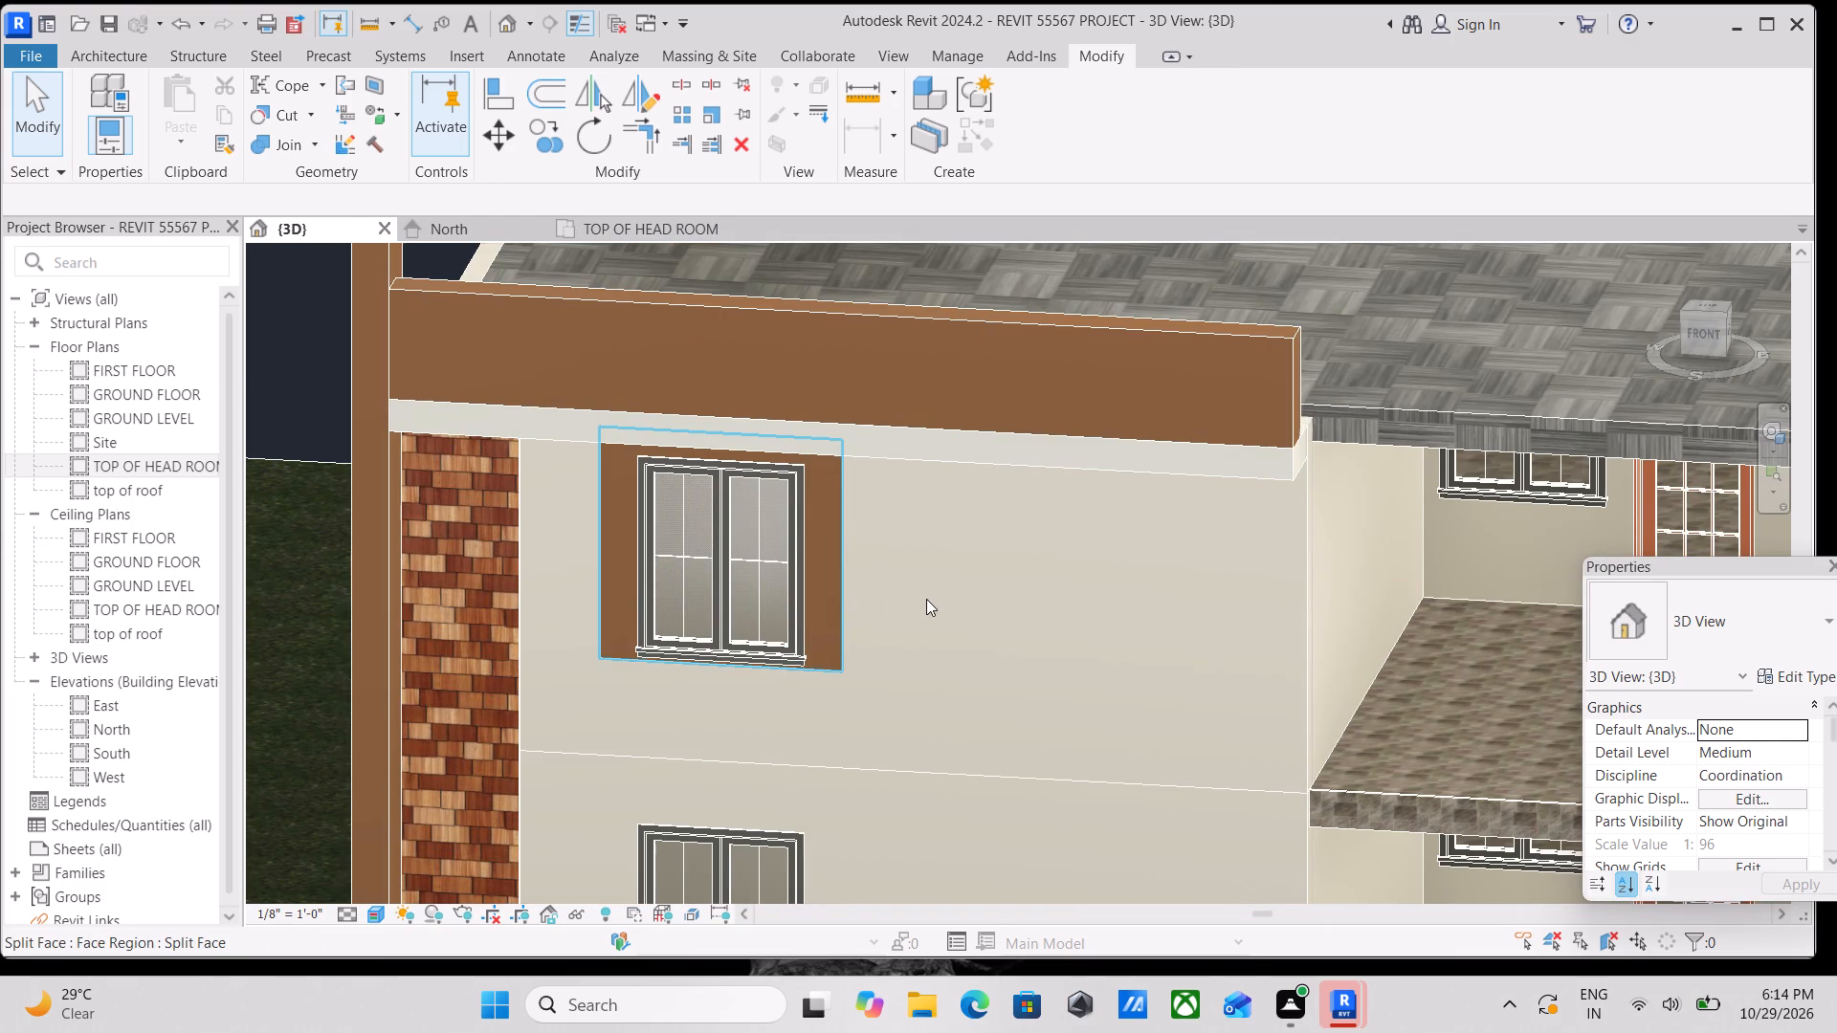
scroll(942, 604, "down", 1)
middle_click_drag(946, 605, 772, 596)
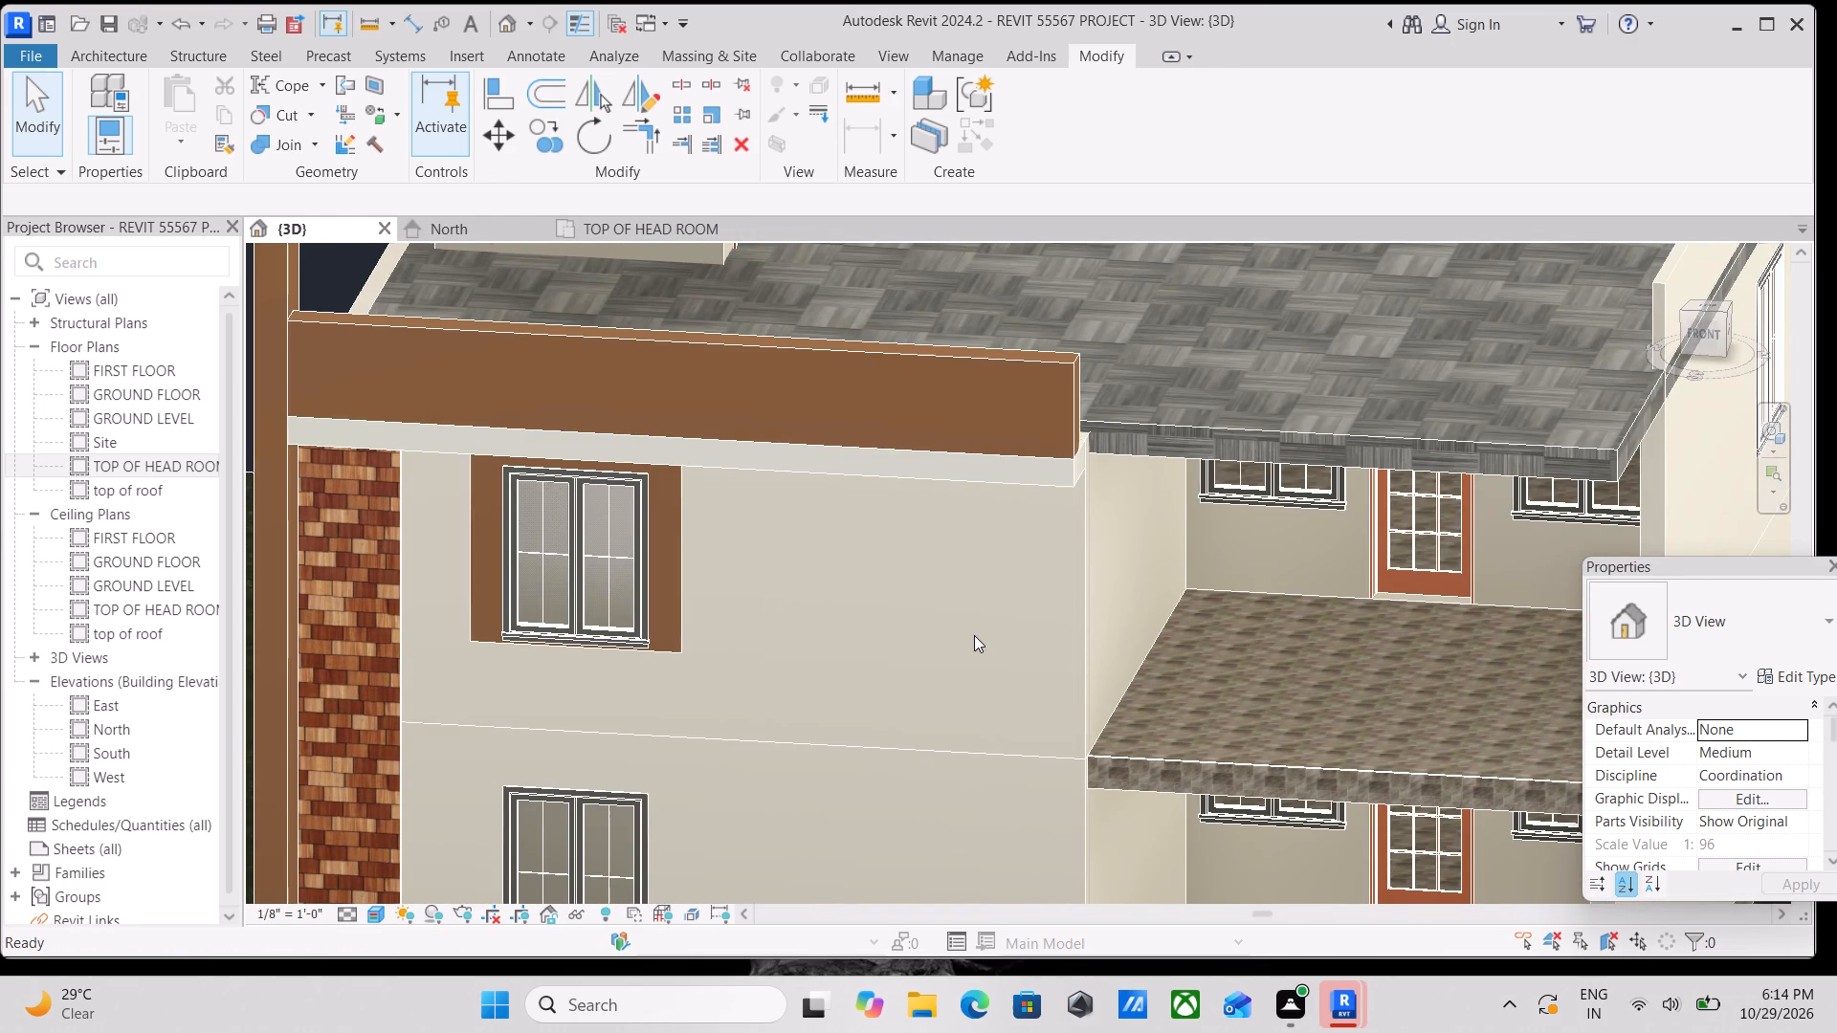
scroll(1017, 633, "down", 1)
middle_click_drag(1015, 634, 941, 674)
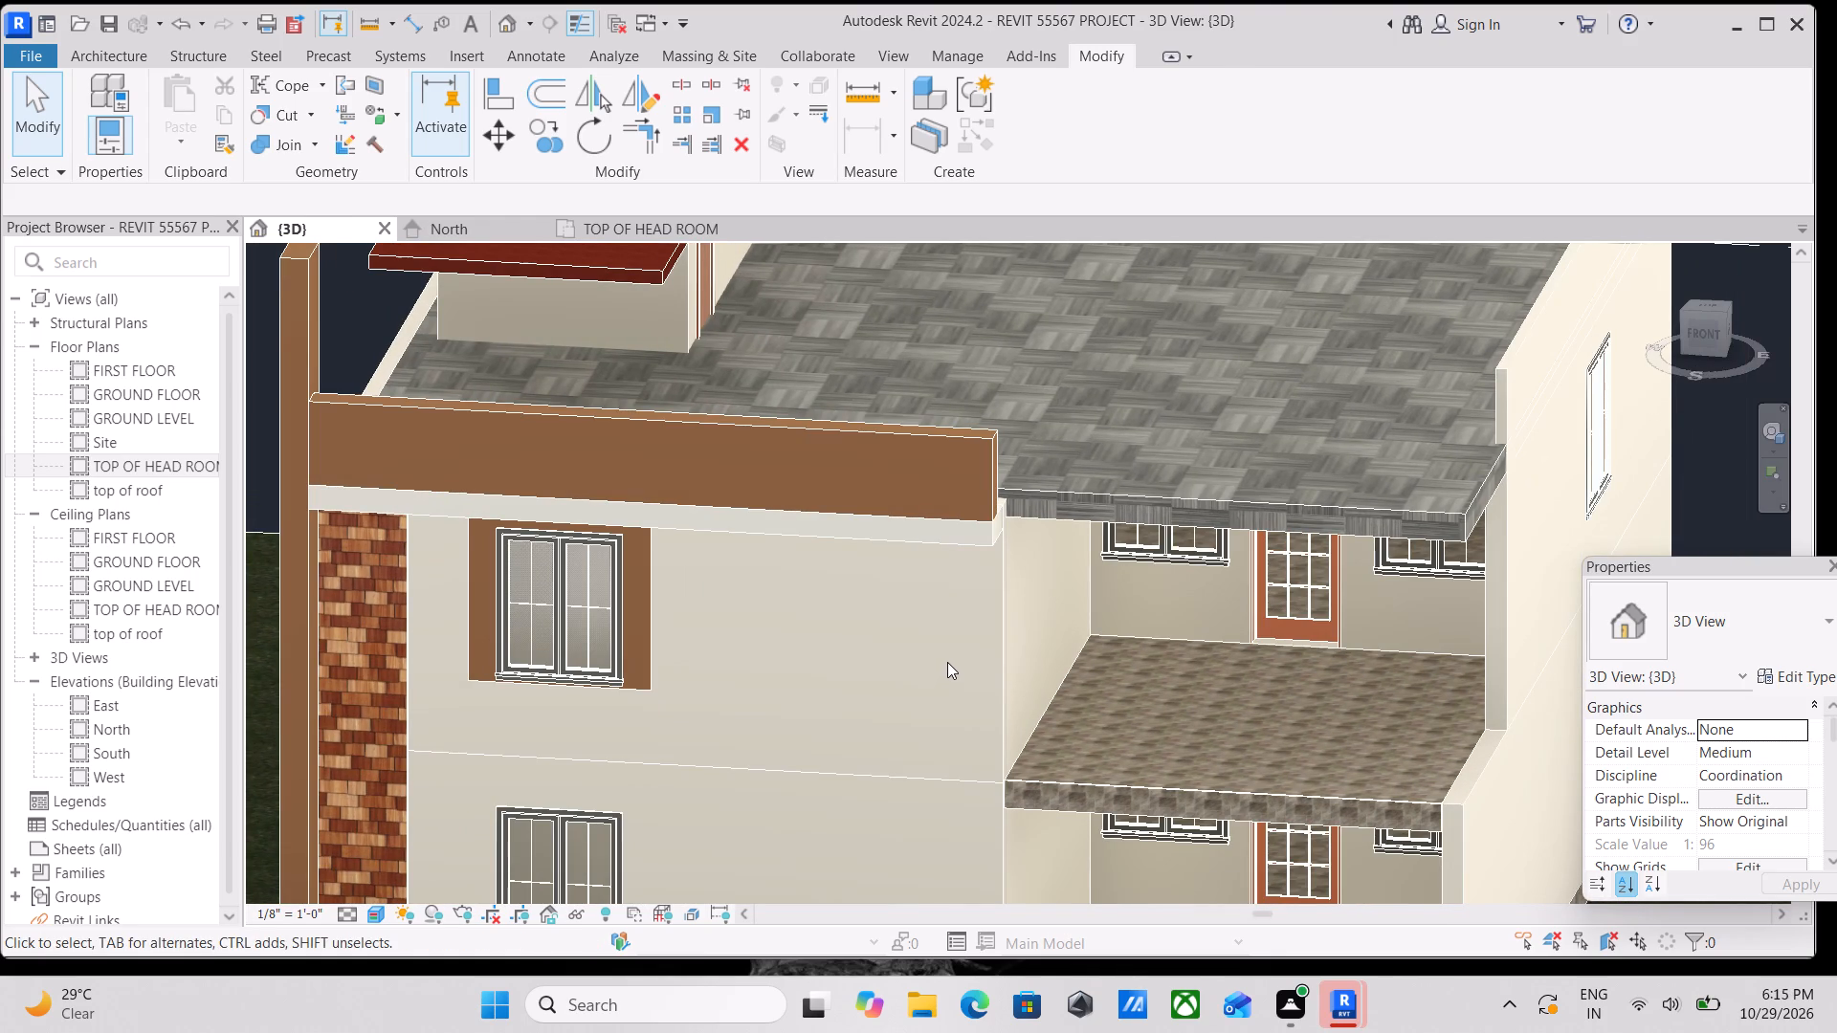
scroll(947, 662, "down", 1)
middle_click_drag(947, 662, 985, 626)
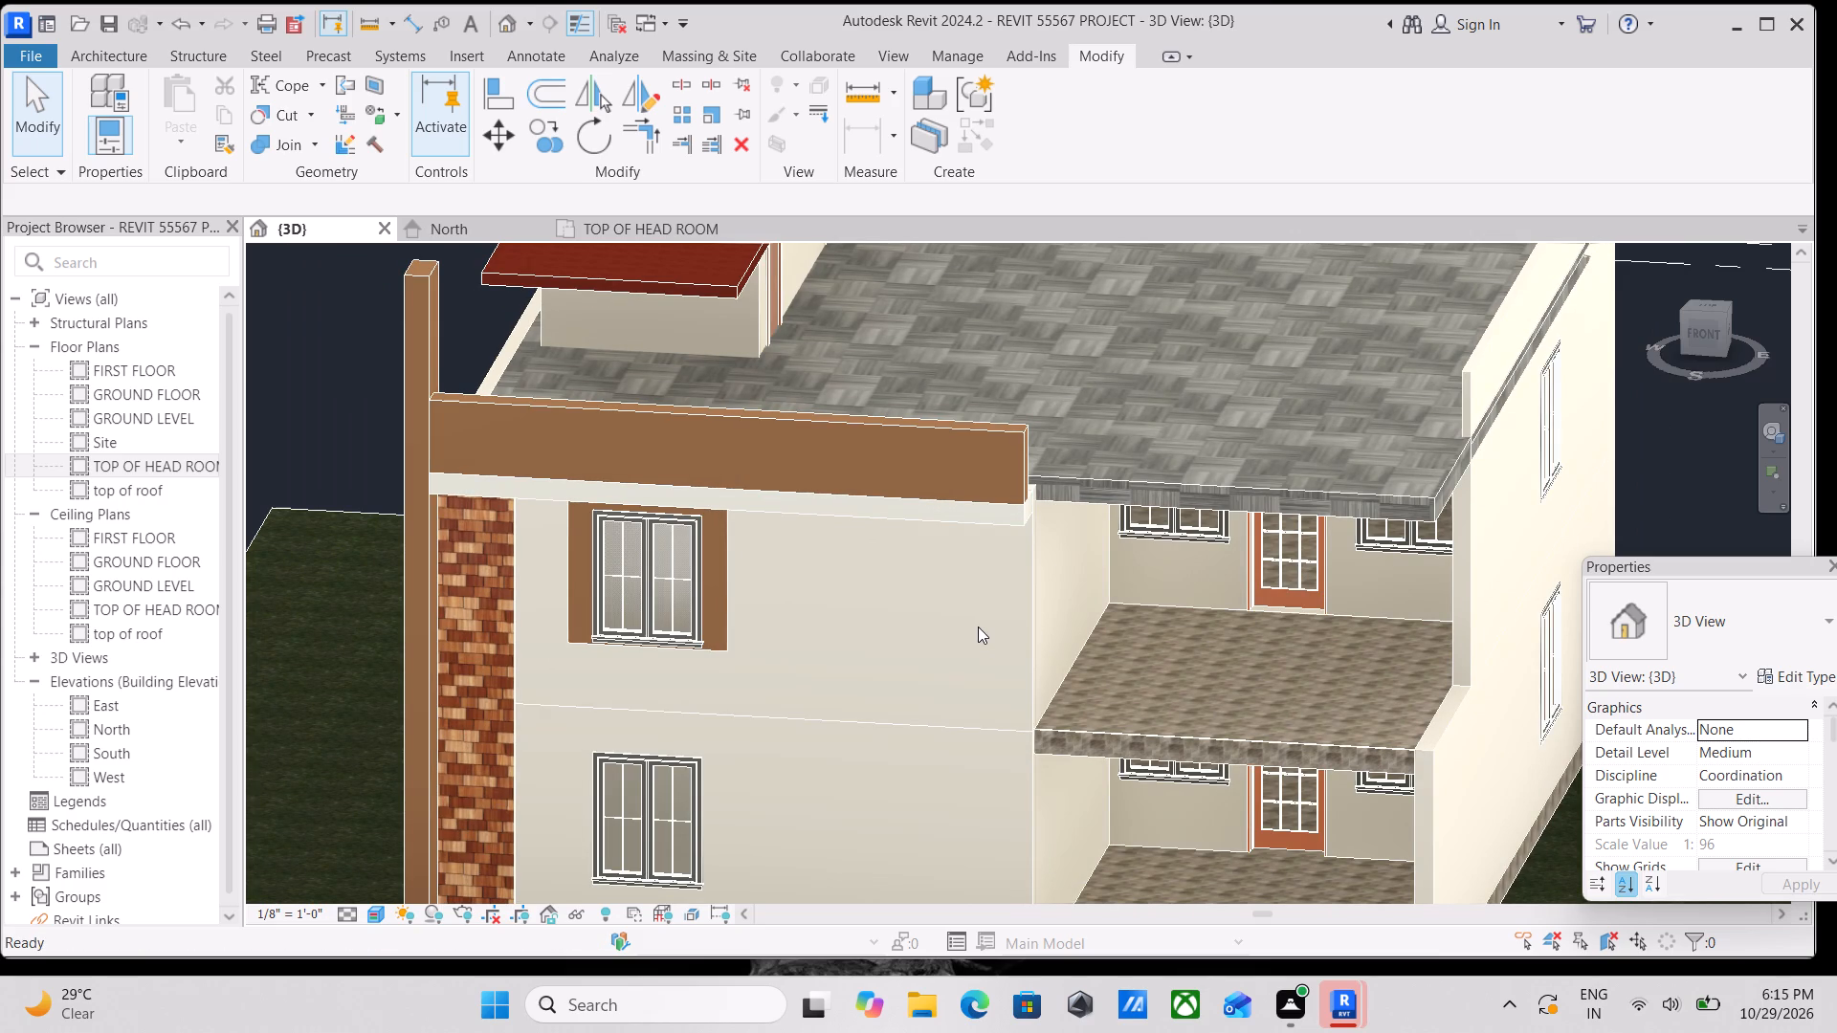
middle_click_drag(785, 724, 860, 616)
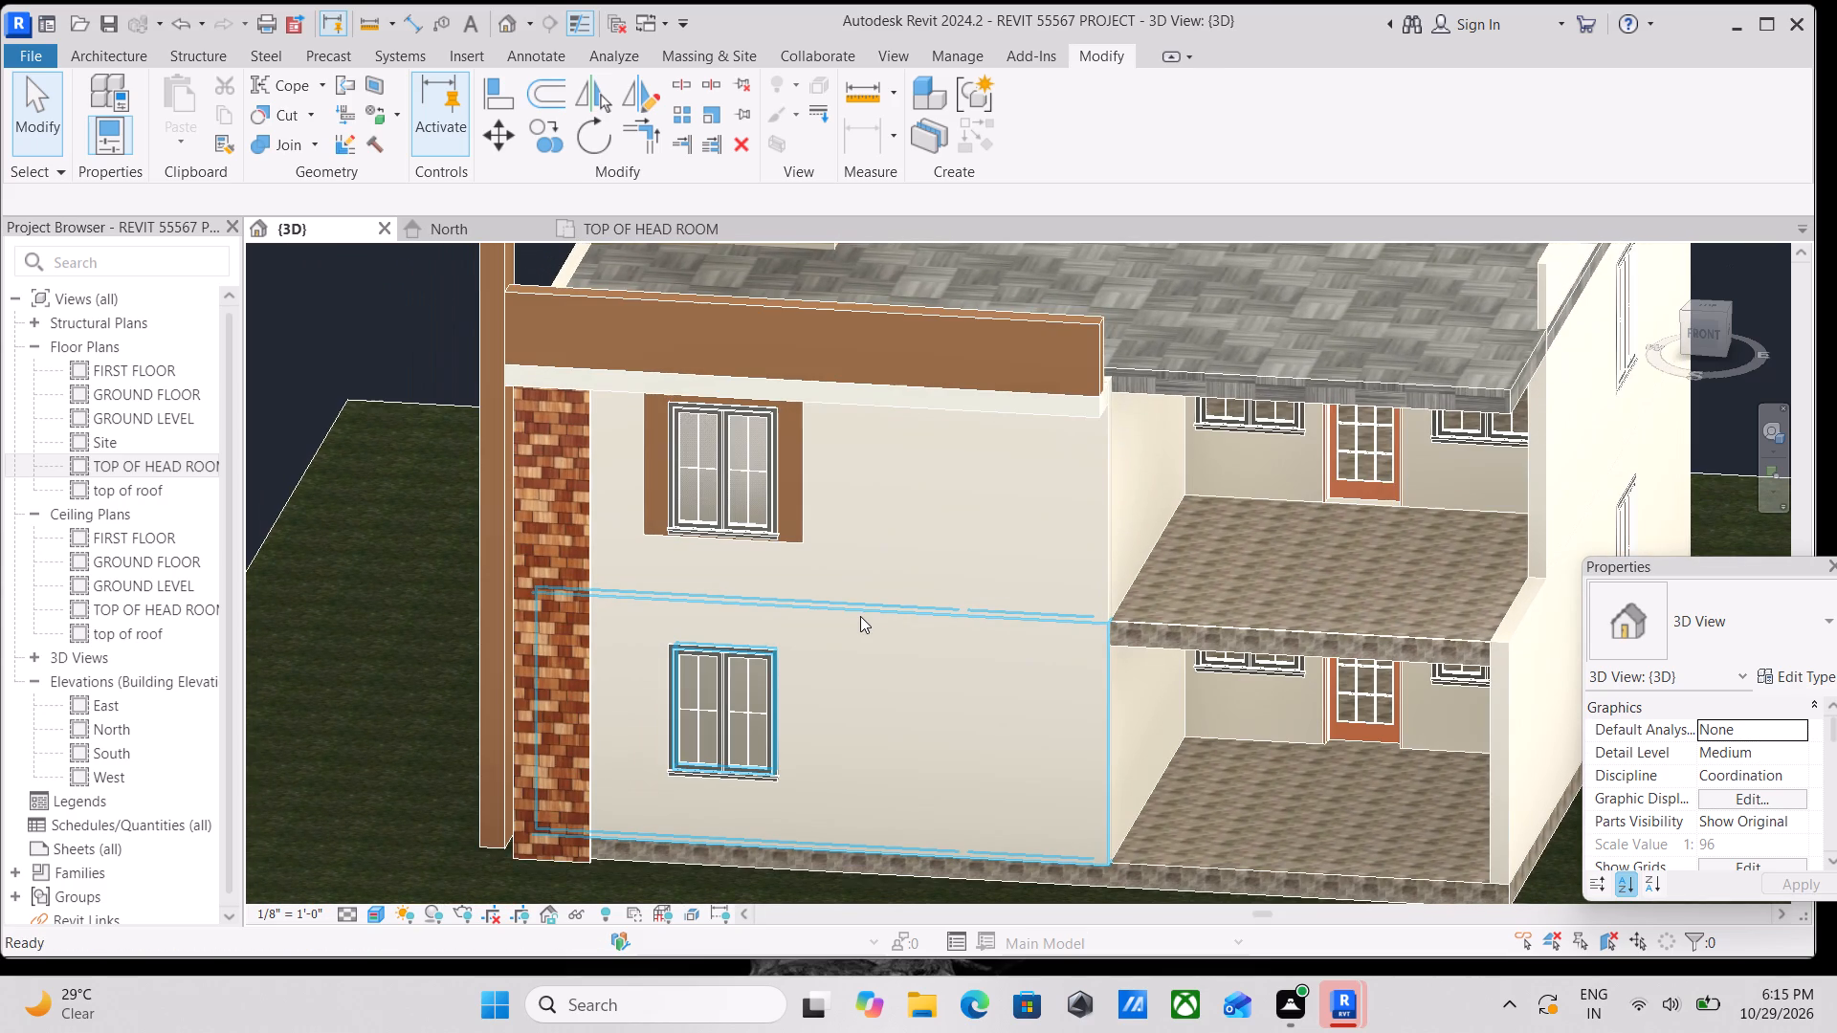
middle_click_drag(862, 605, 832, 621, "shift")
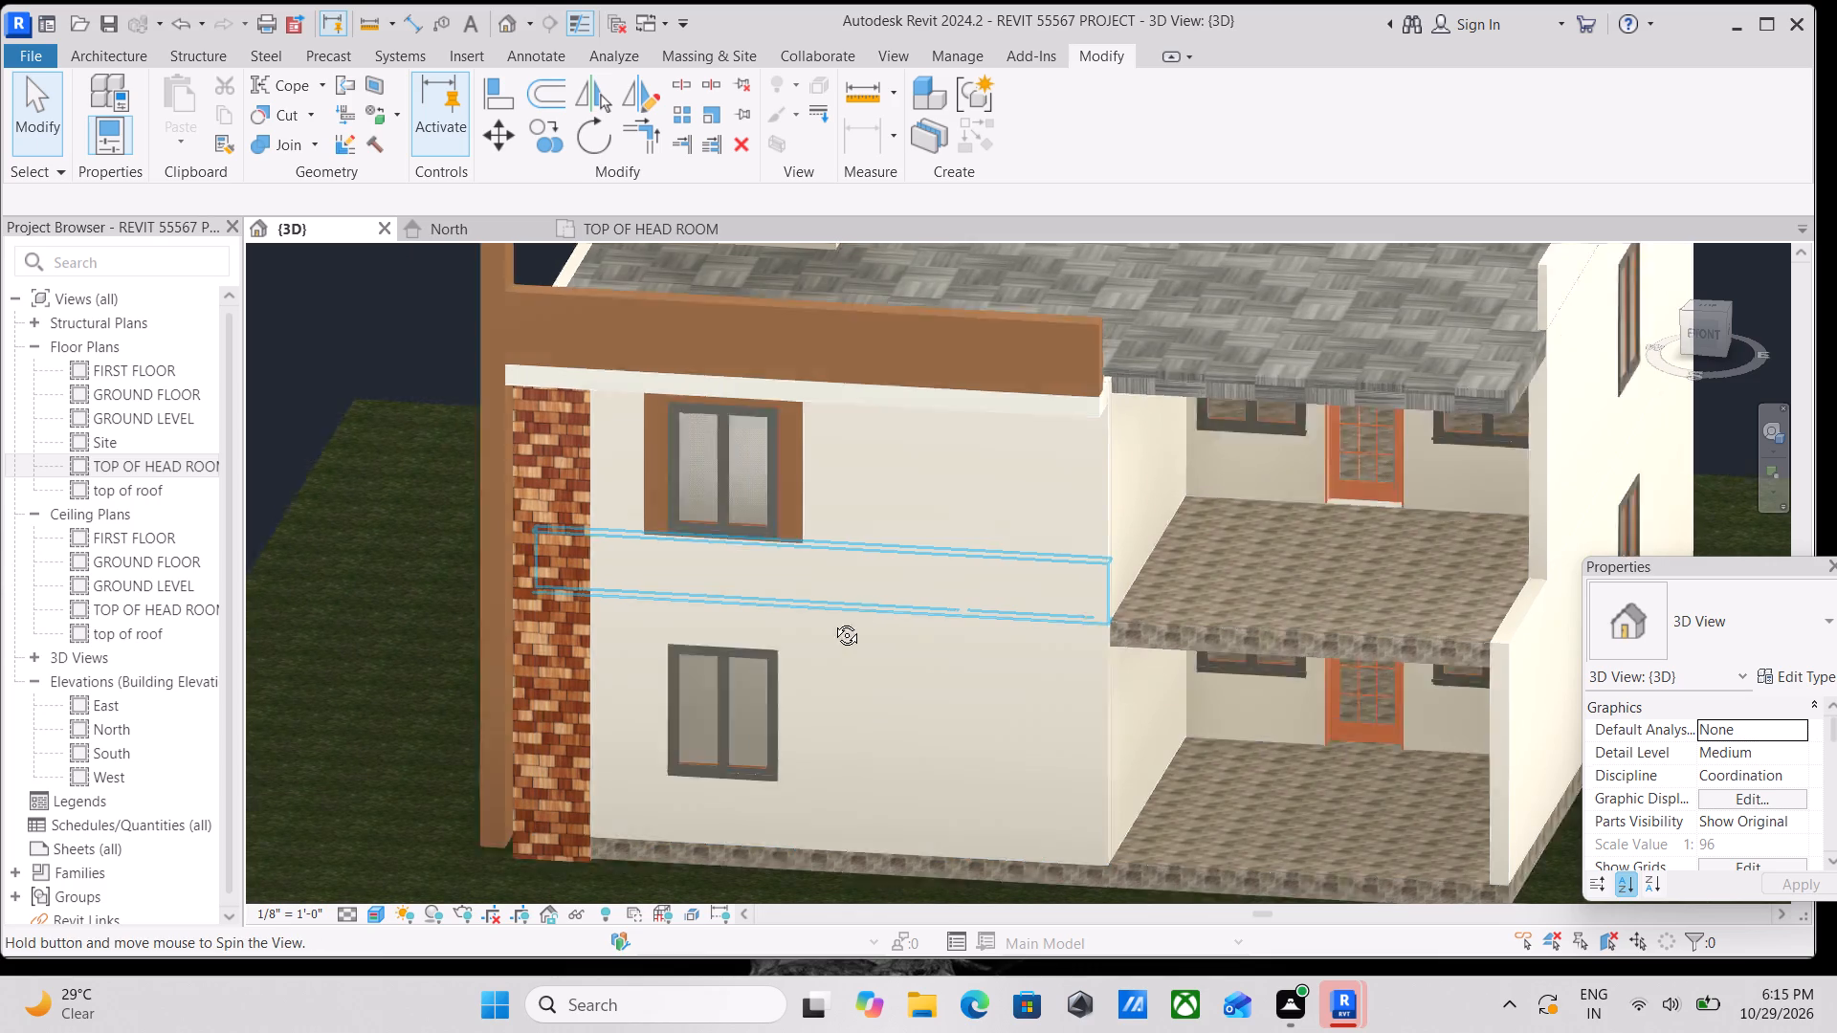
middle_click_drag(832, 621, 760, 552, "shift")
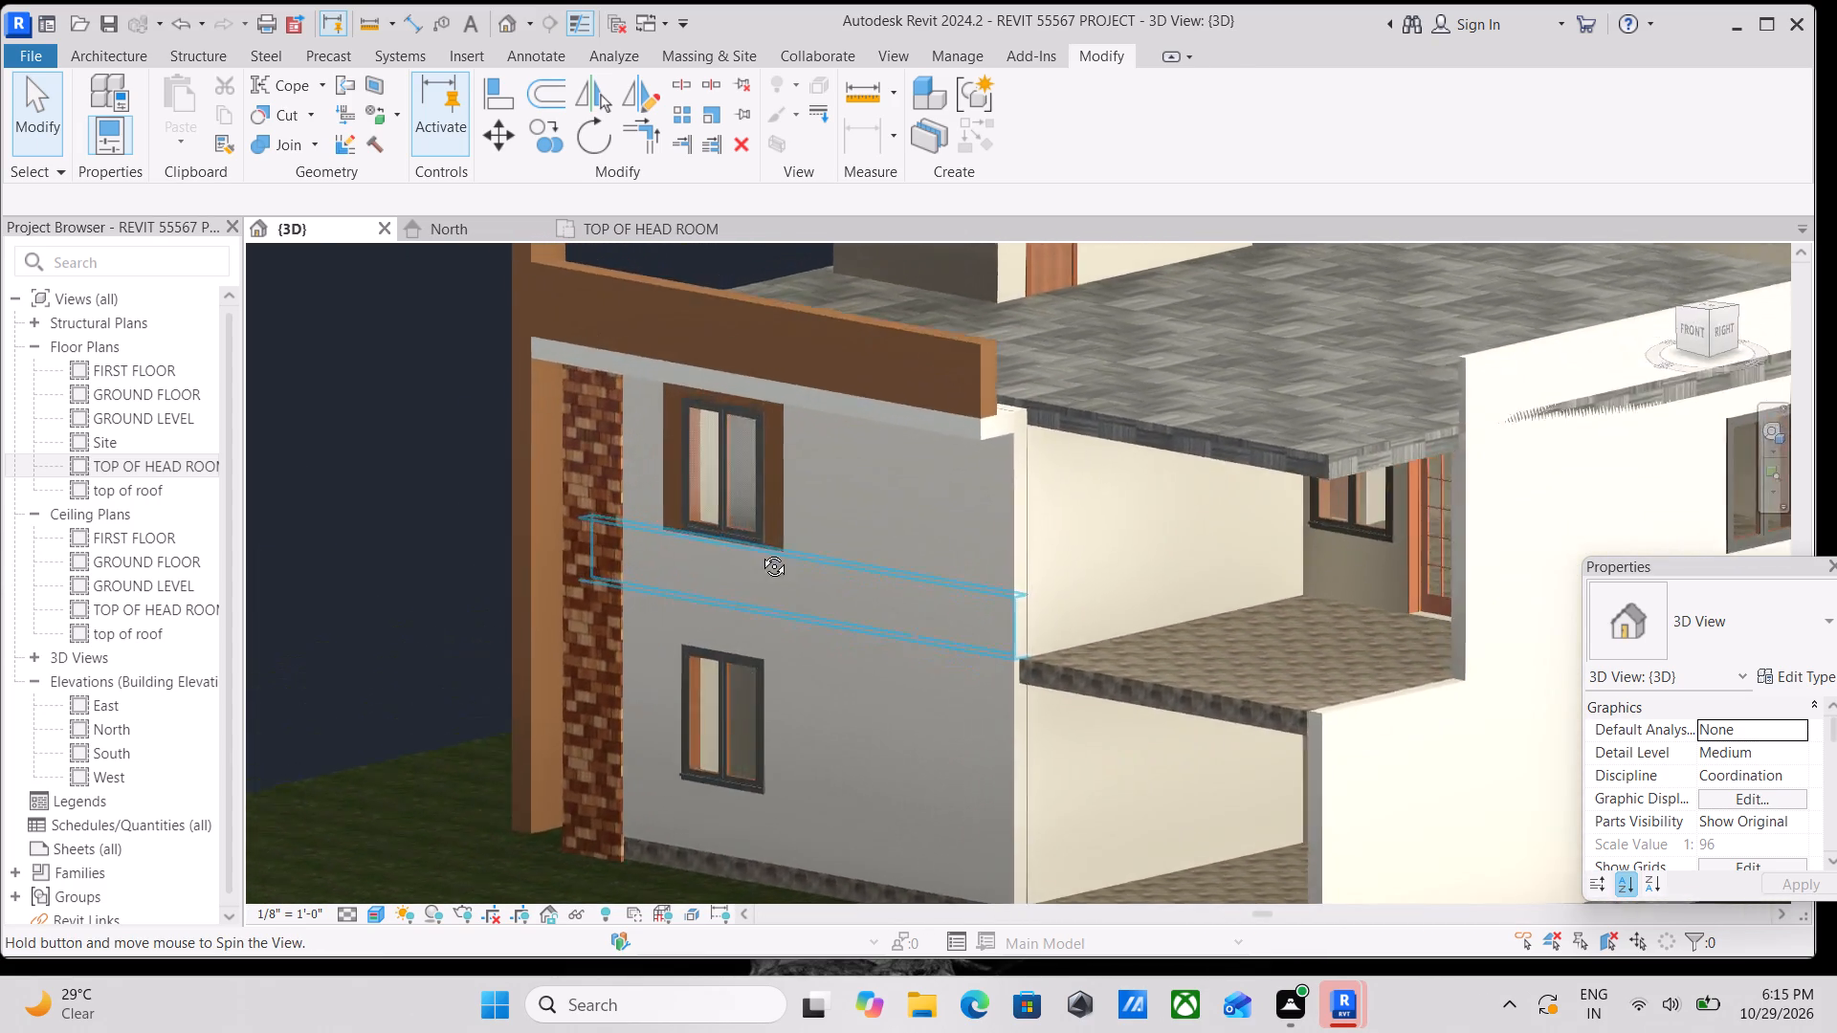
middle_click_drag(760, 552, 885, 560, "shift")
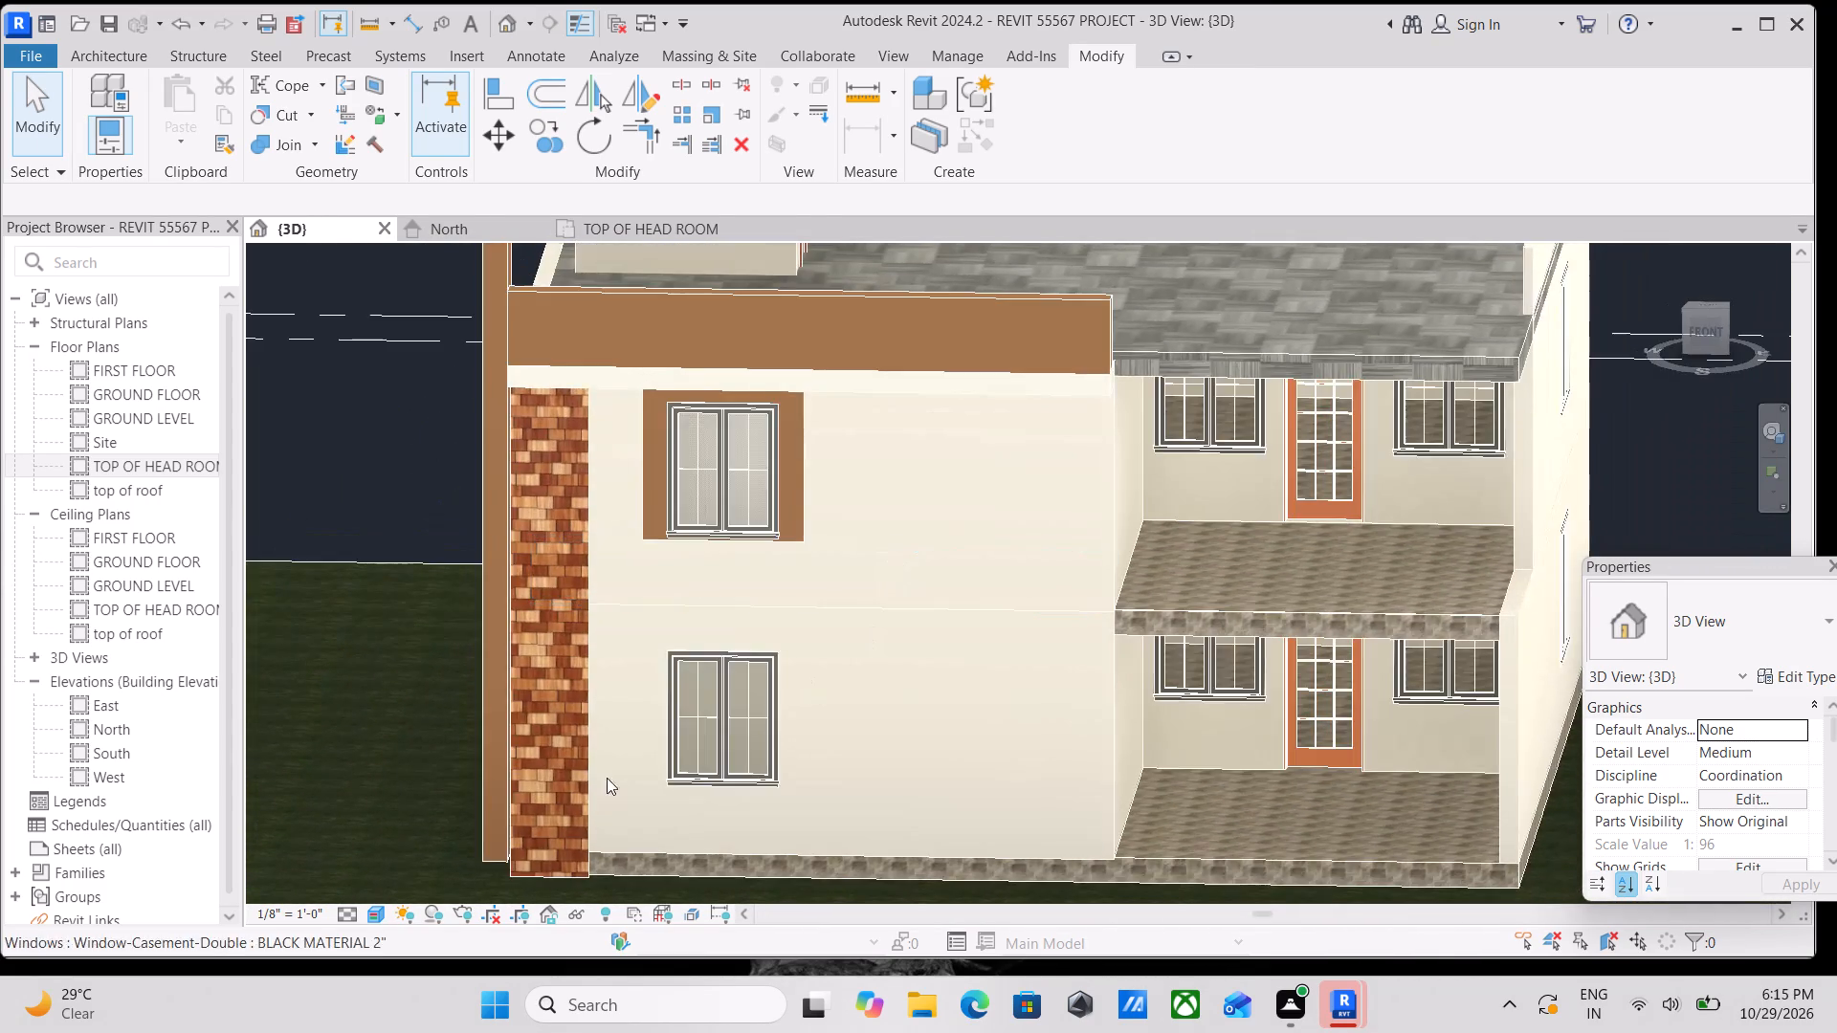
Stretch the bottom end of the tall brown facade column down to just below the base of the adjacent wood-shingle cladding.
middle_click_drag(644, 684, 739, 580)
scroll(578, 802, "up", 5)
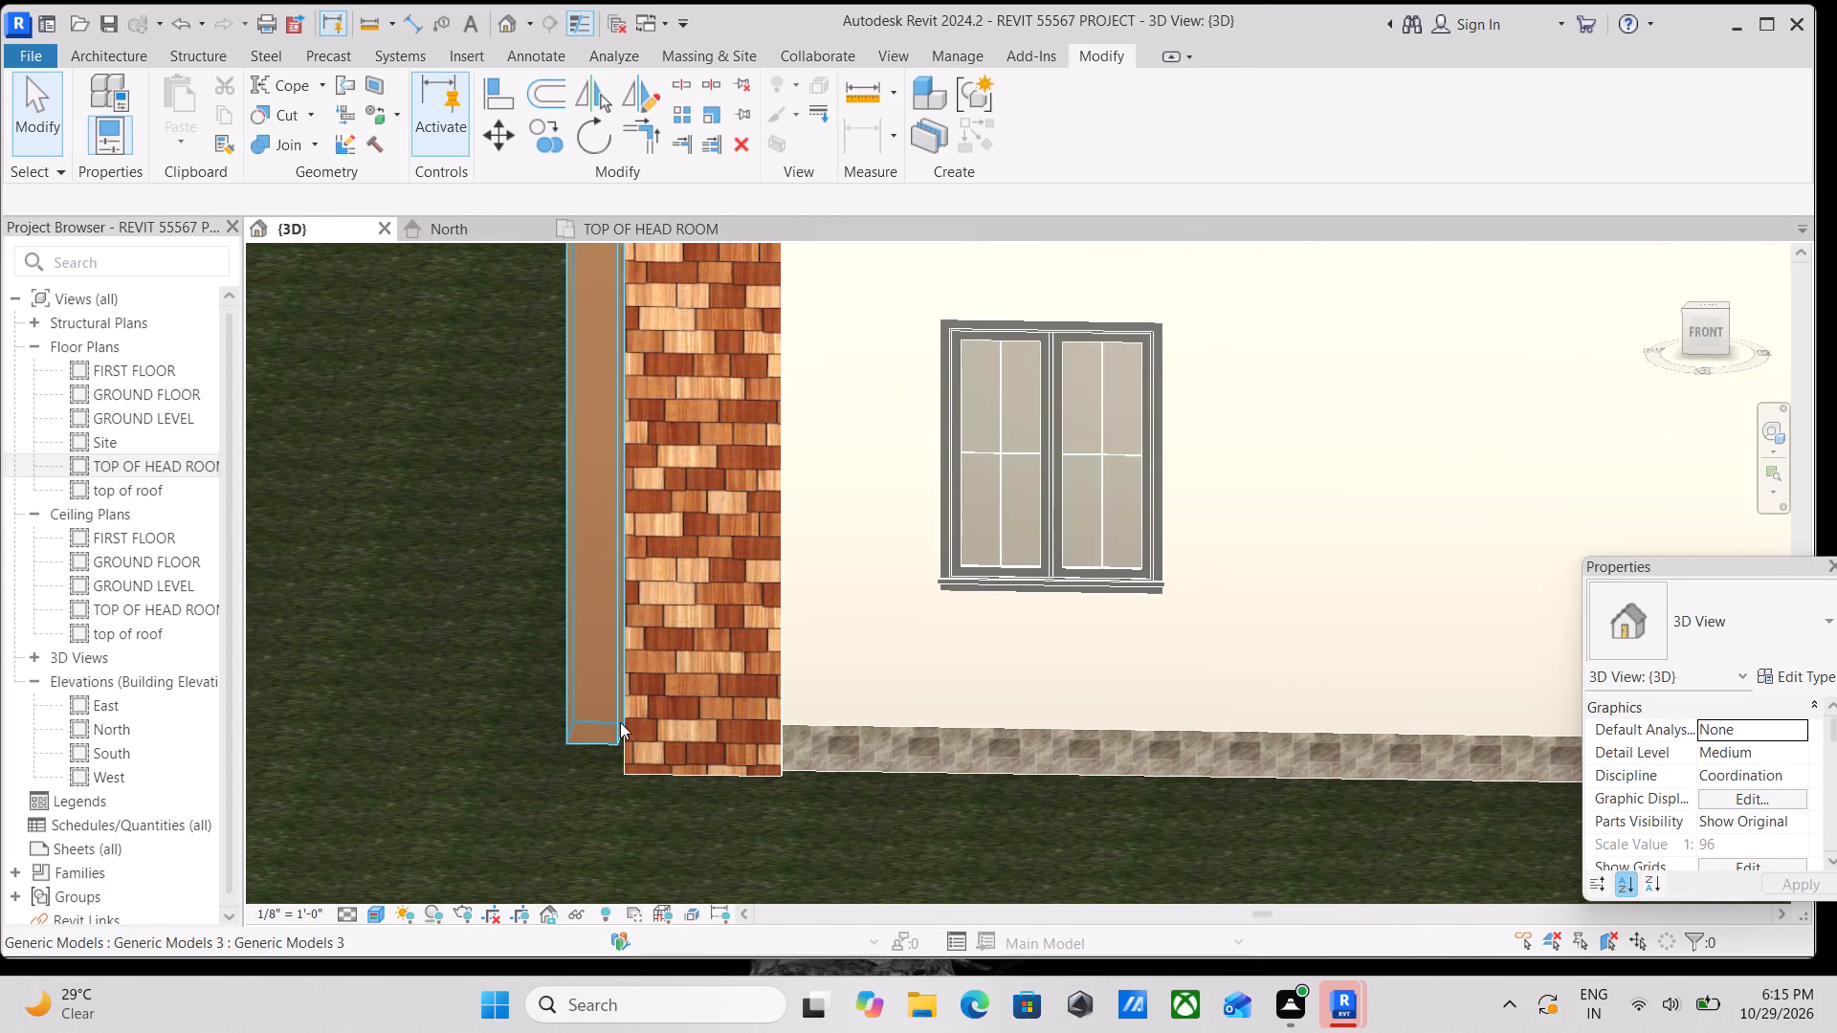
left_click(620, 722)
left_click_drag(589, 744, 597, 772)
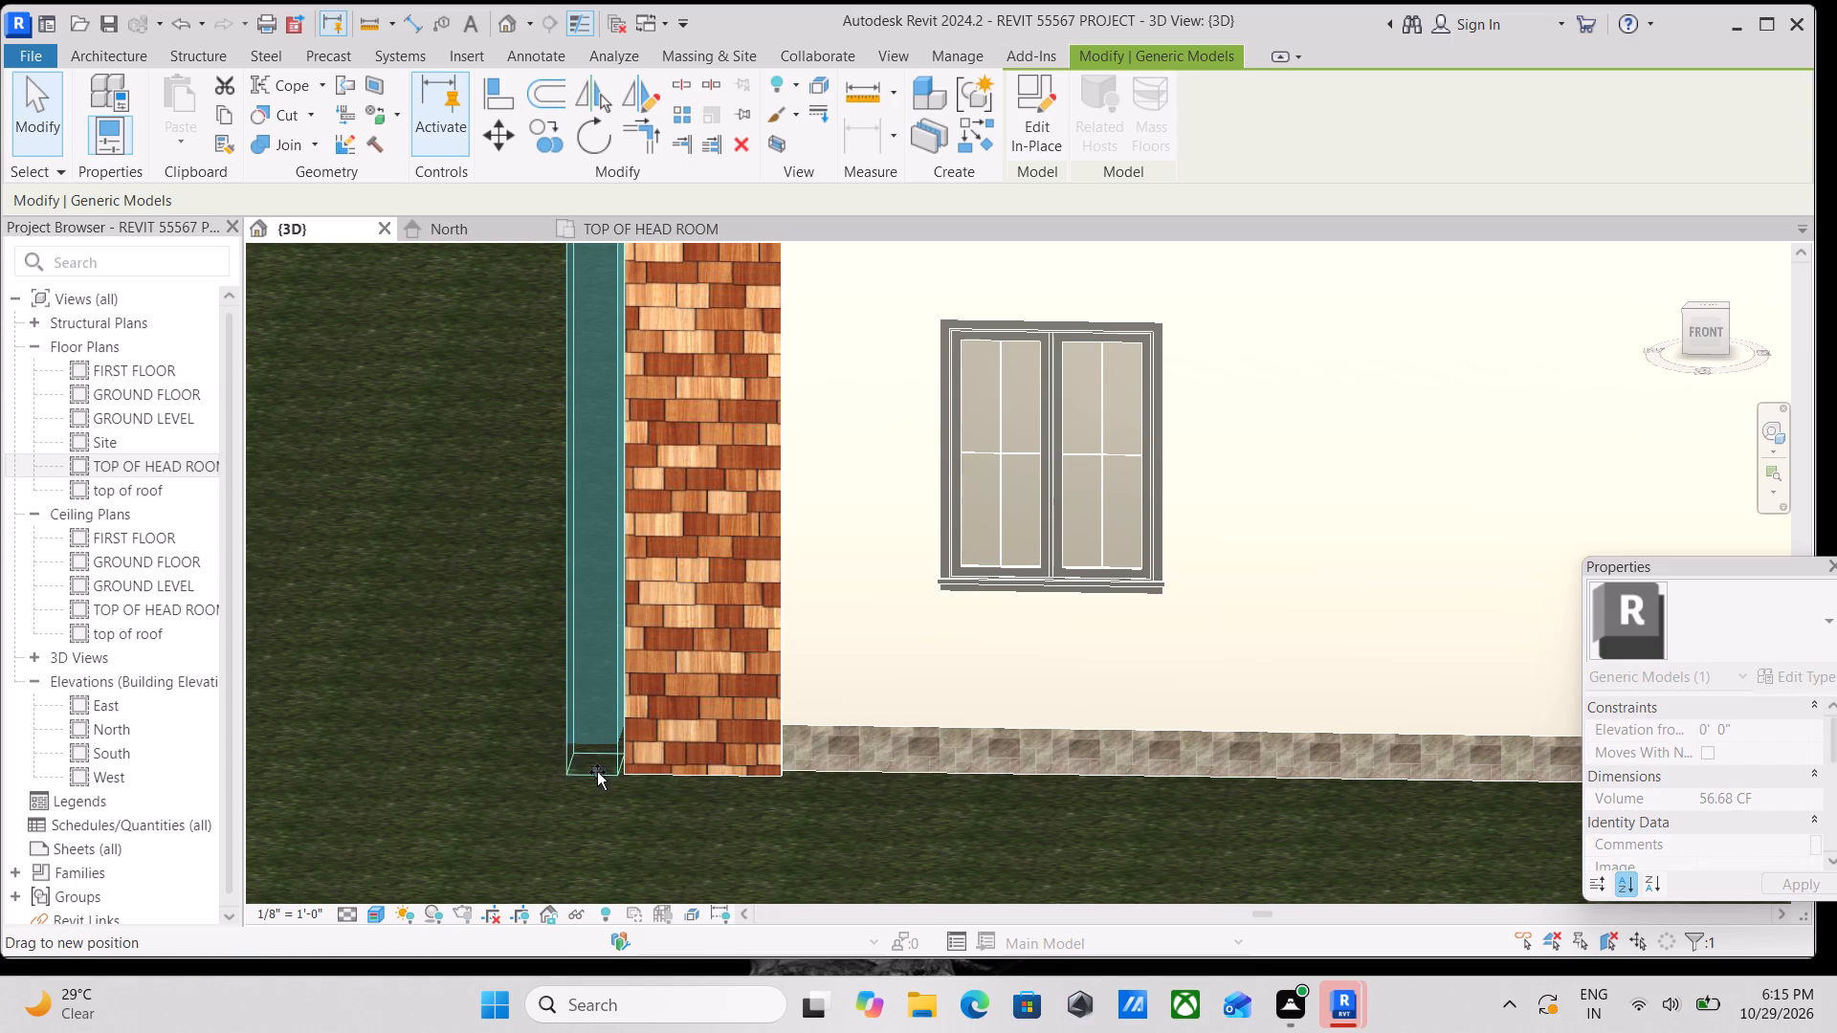
left_click_drag(597, 772, 603, 785)
scroll(656, 792, "down", 3)
key("Escape")
scroll(700, 773, "down", 3)
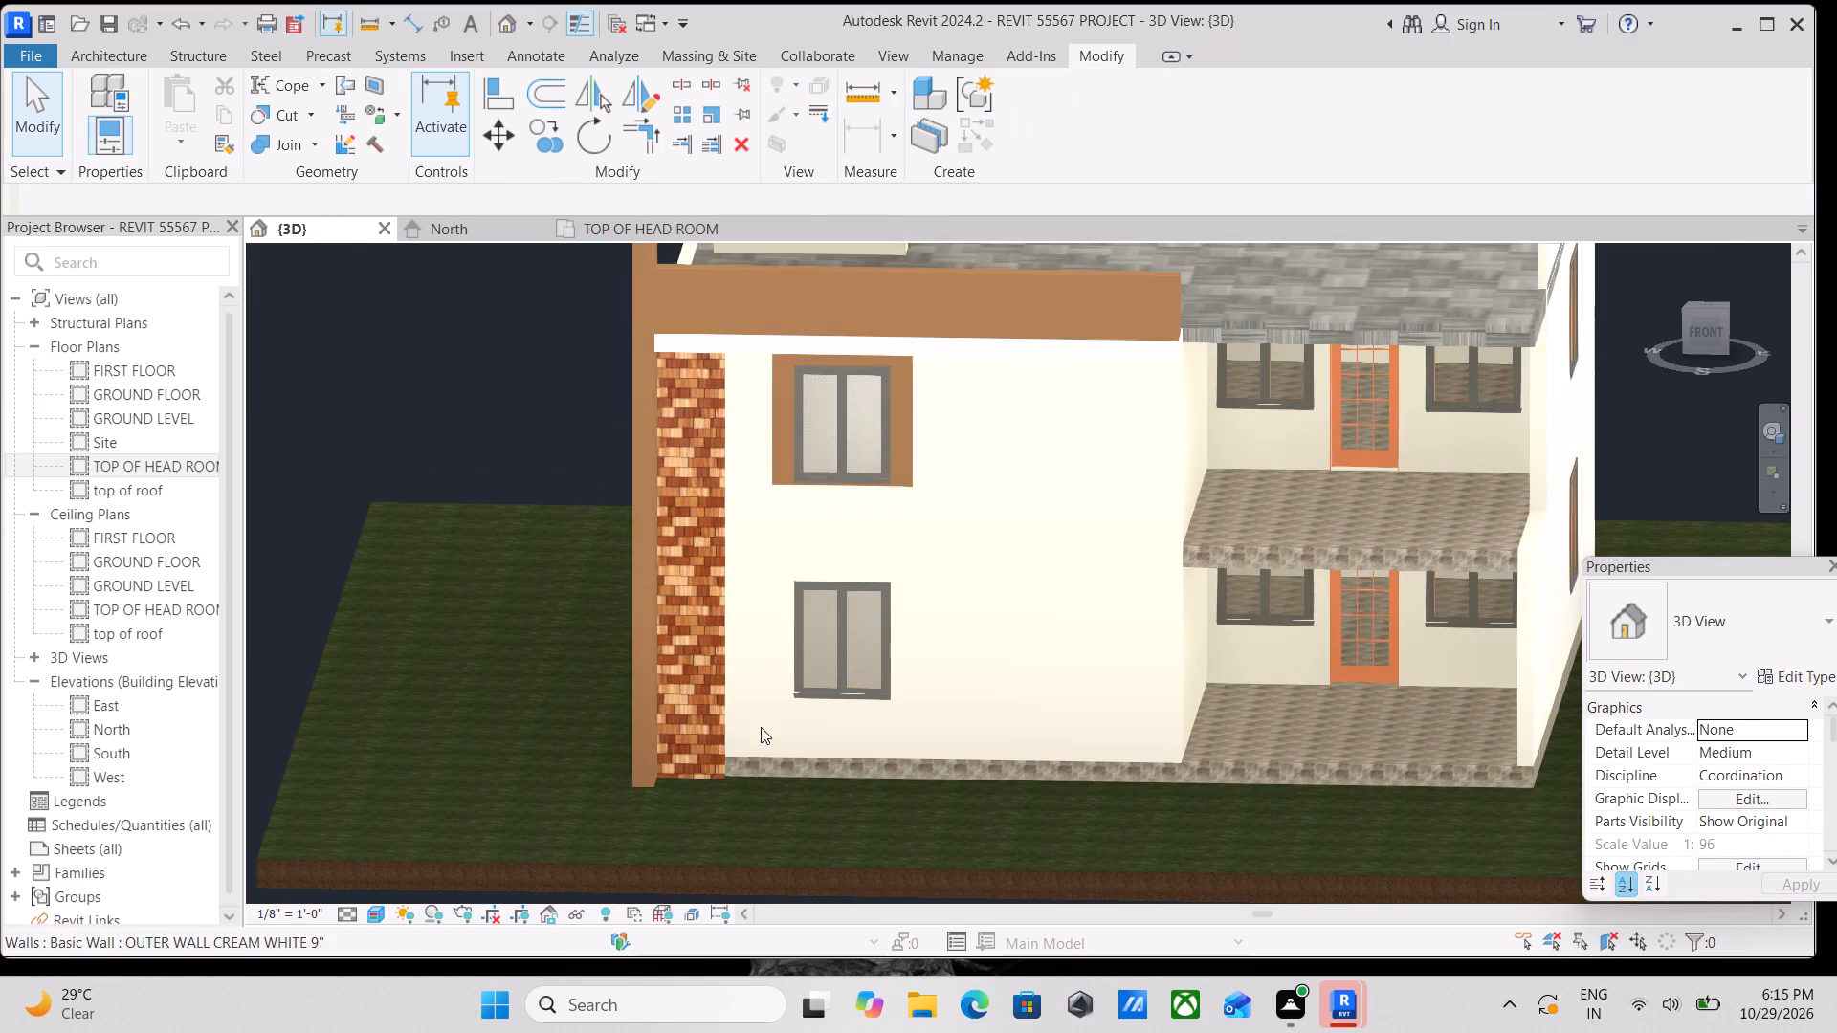
Inspect the extended facade column, the front elevation and the two balcony levels from several angles.
middle_click_drag(785, 709, 562, 798, "shift")
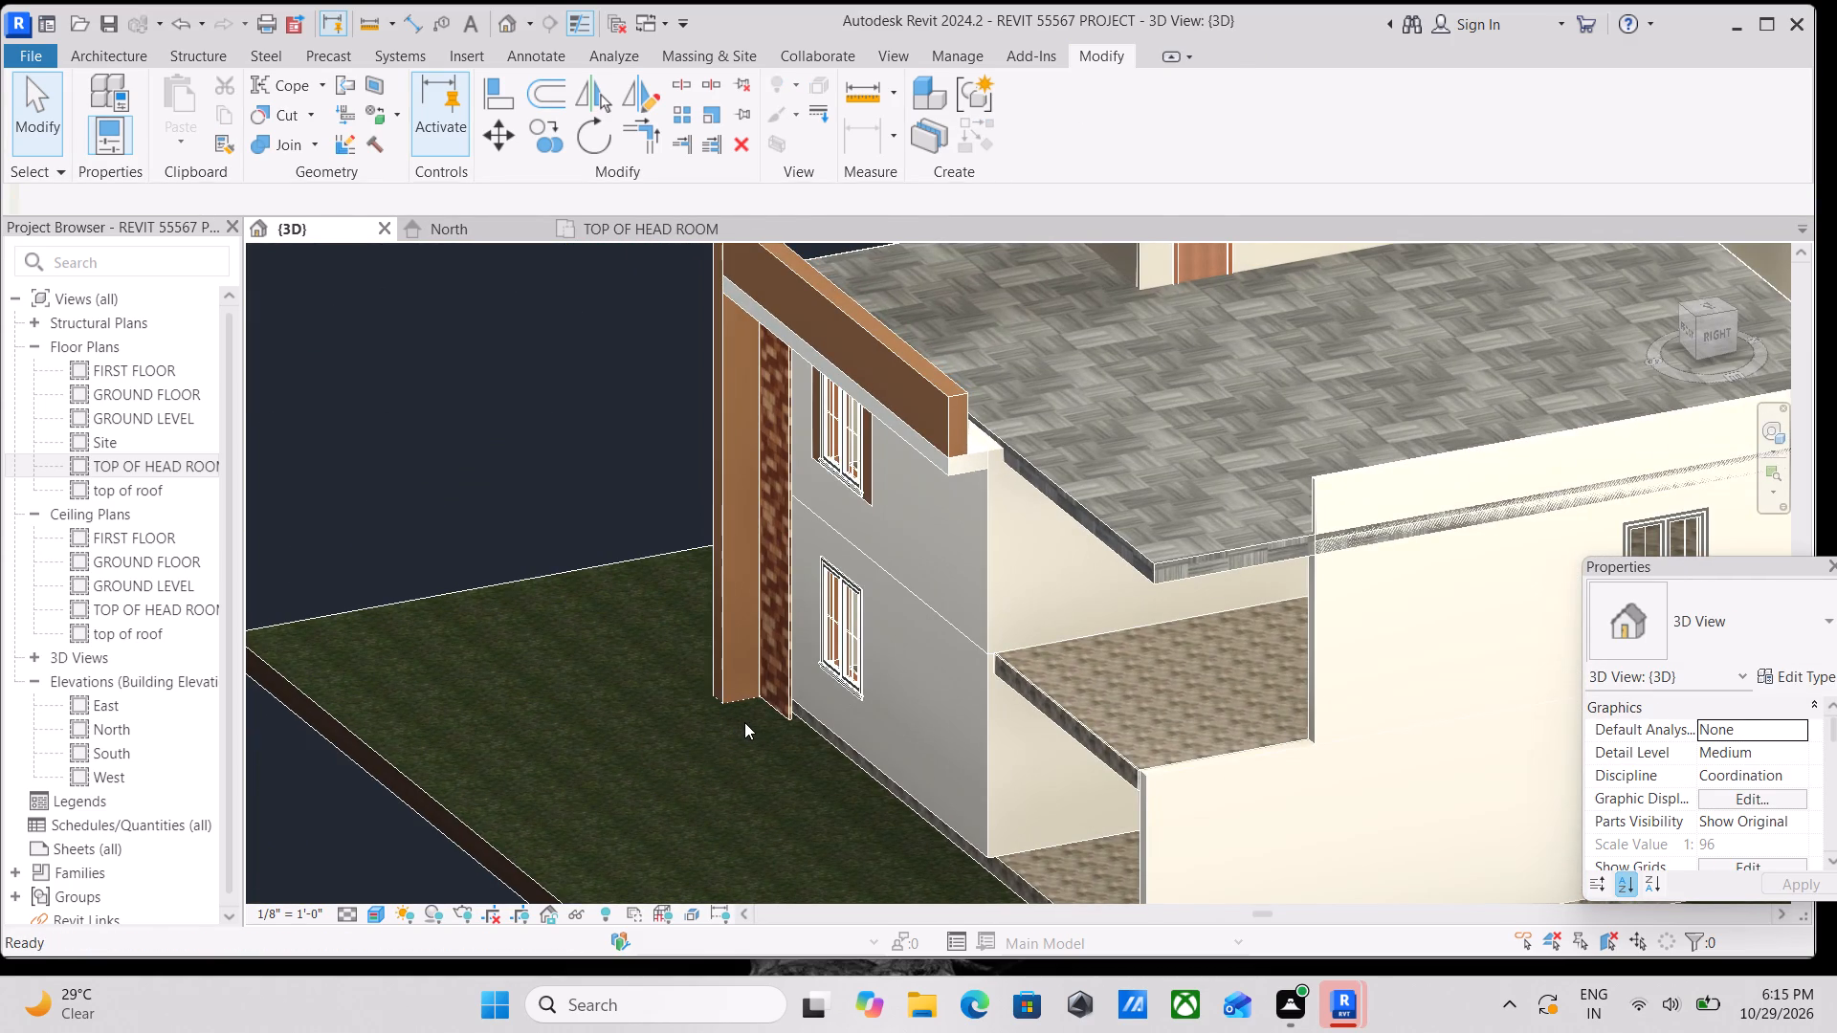
scroll(746, 720, "down", 2)
middle_click_drag(746, 720, 970, 754, "shift")
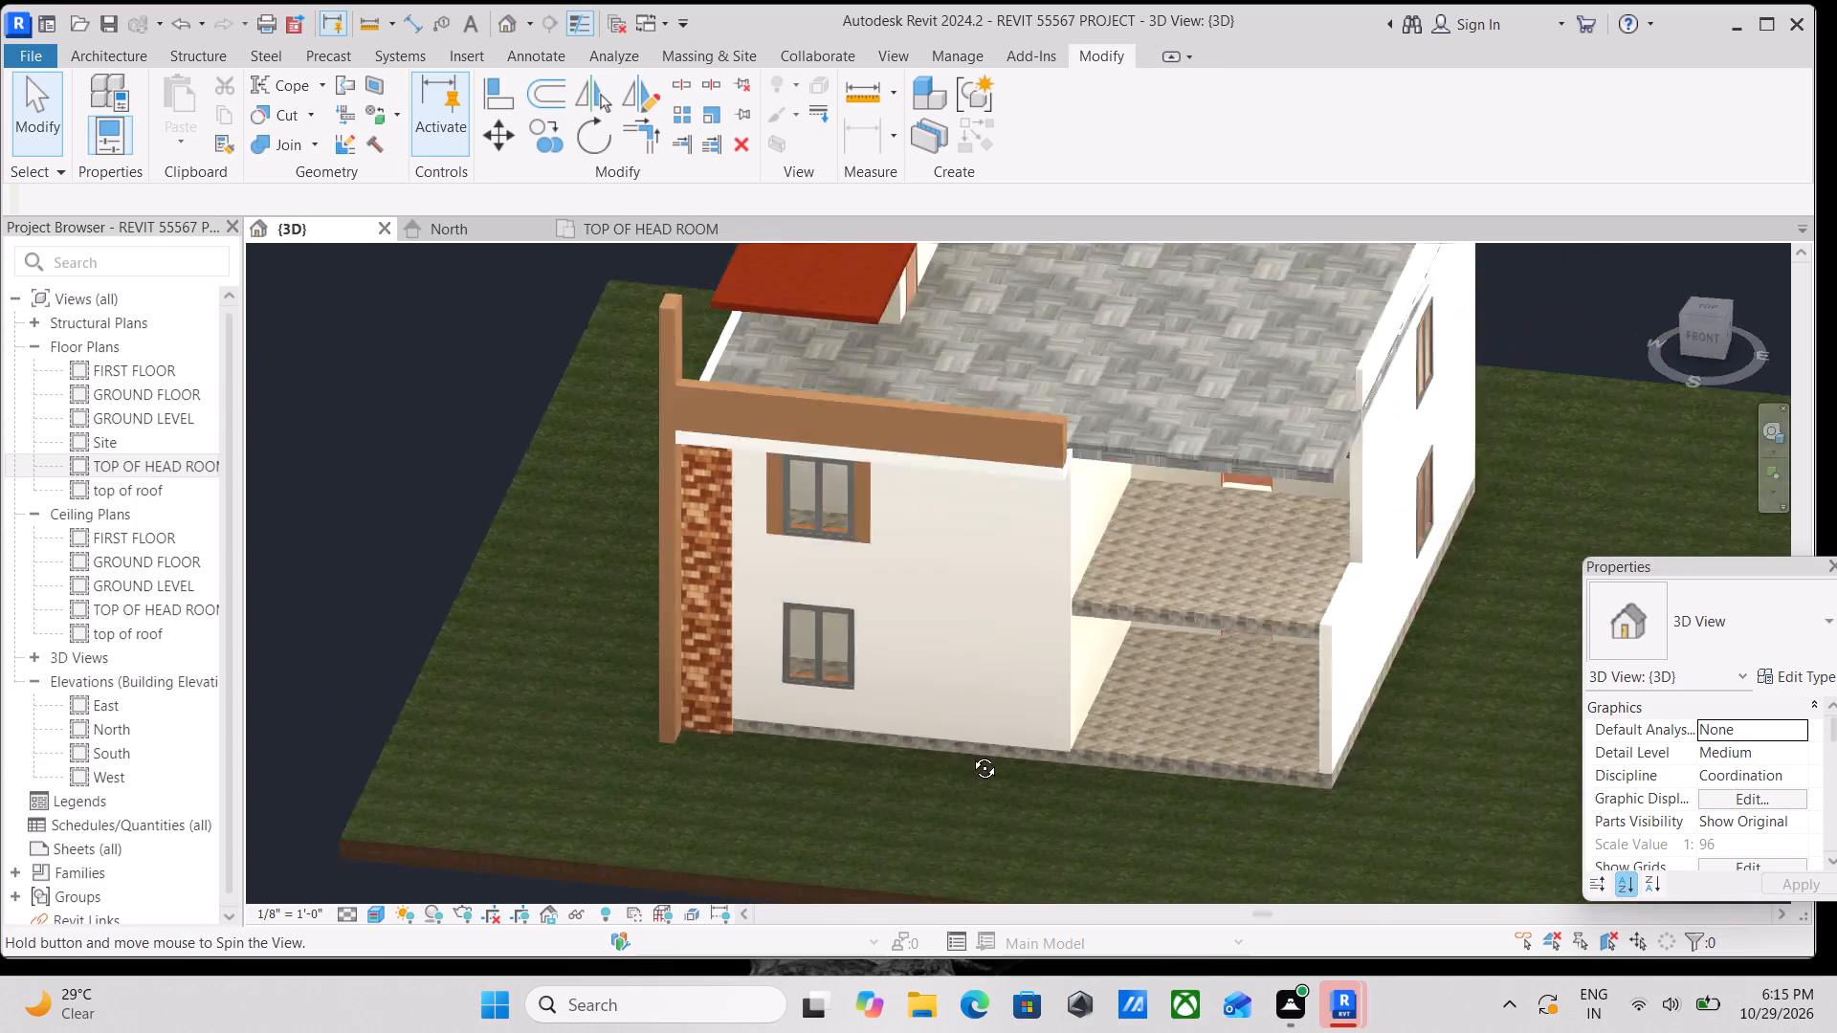
middle_click_drag(970, 754, 991, 744, "shift")
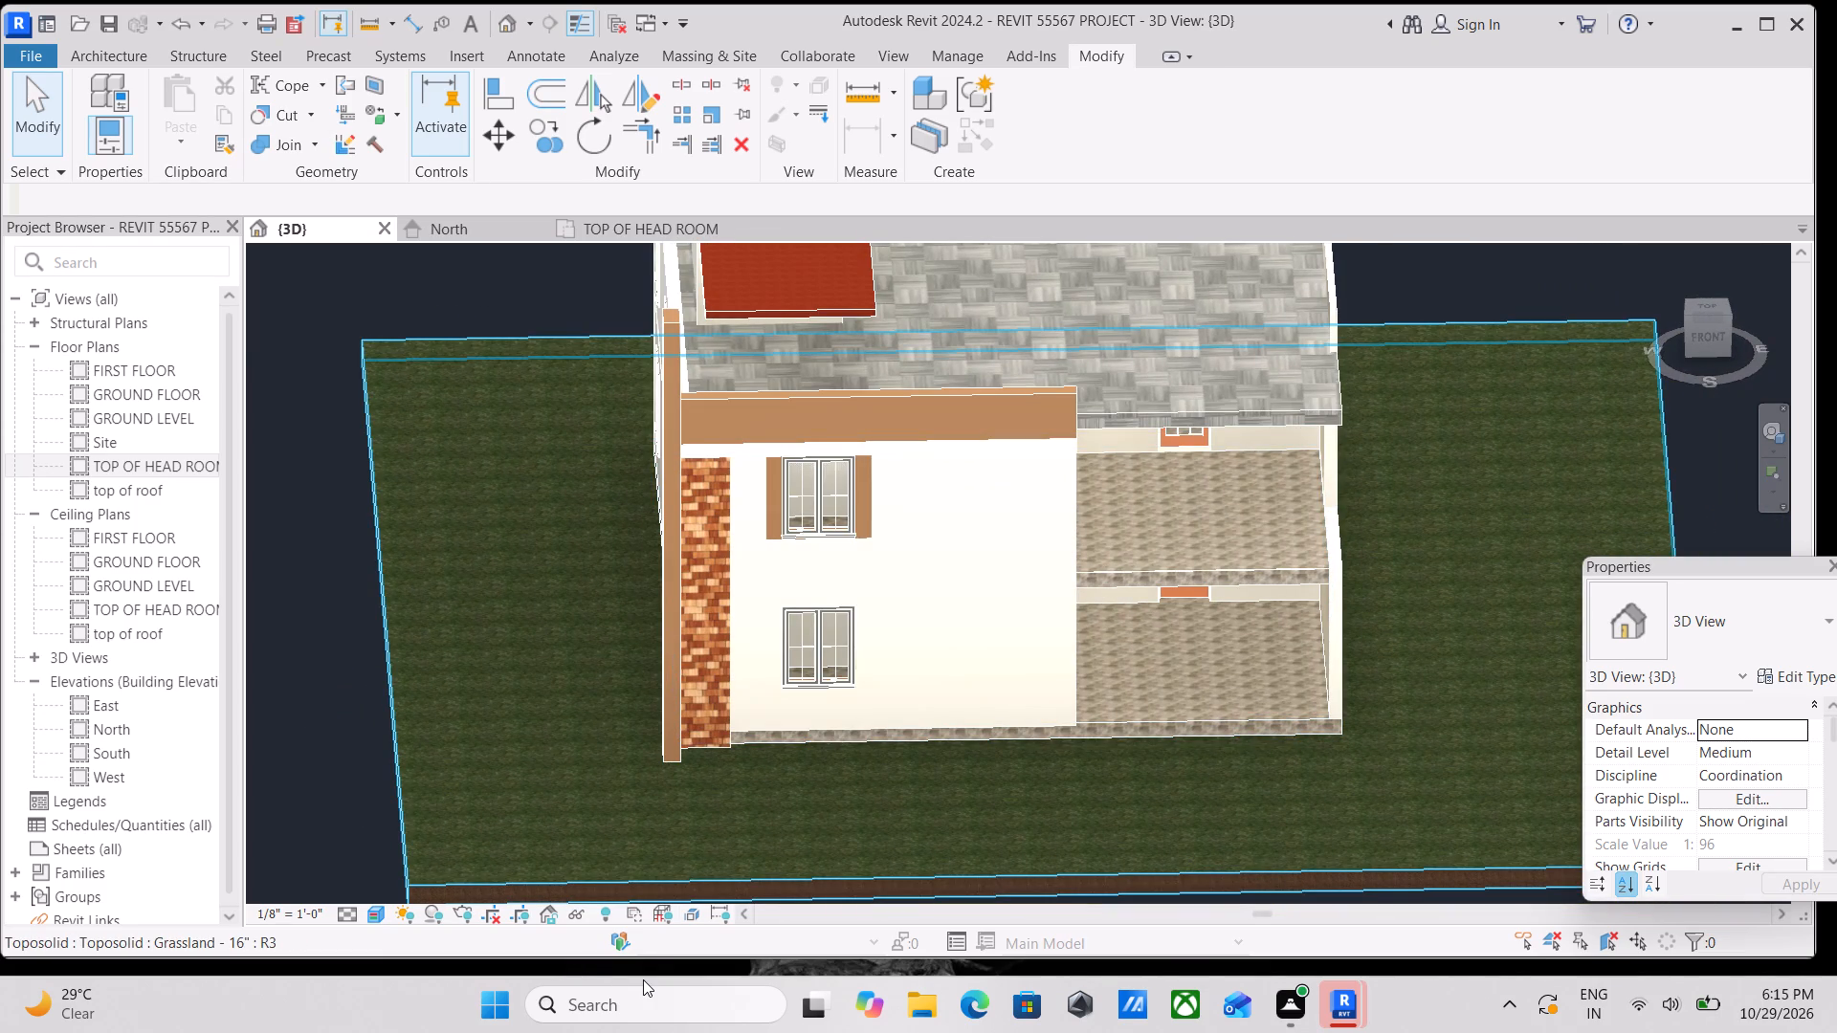
scroll(704, 999, "up", 2)
scroll(746, 932, "up", 1)
middle_click_drag(1096, 670, 1026, 474, "shift")
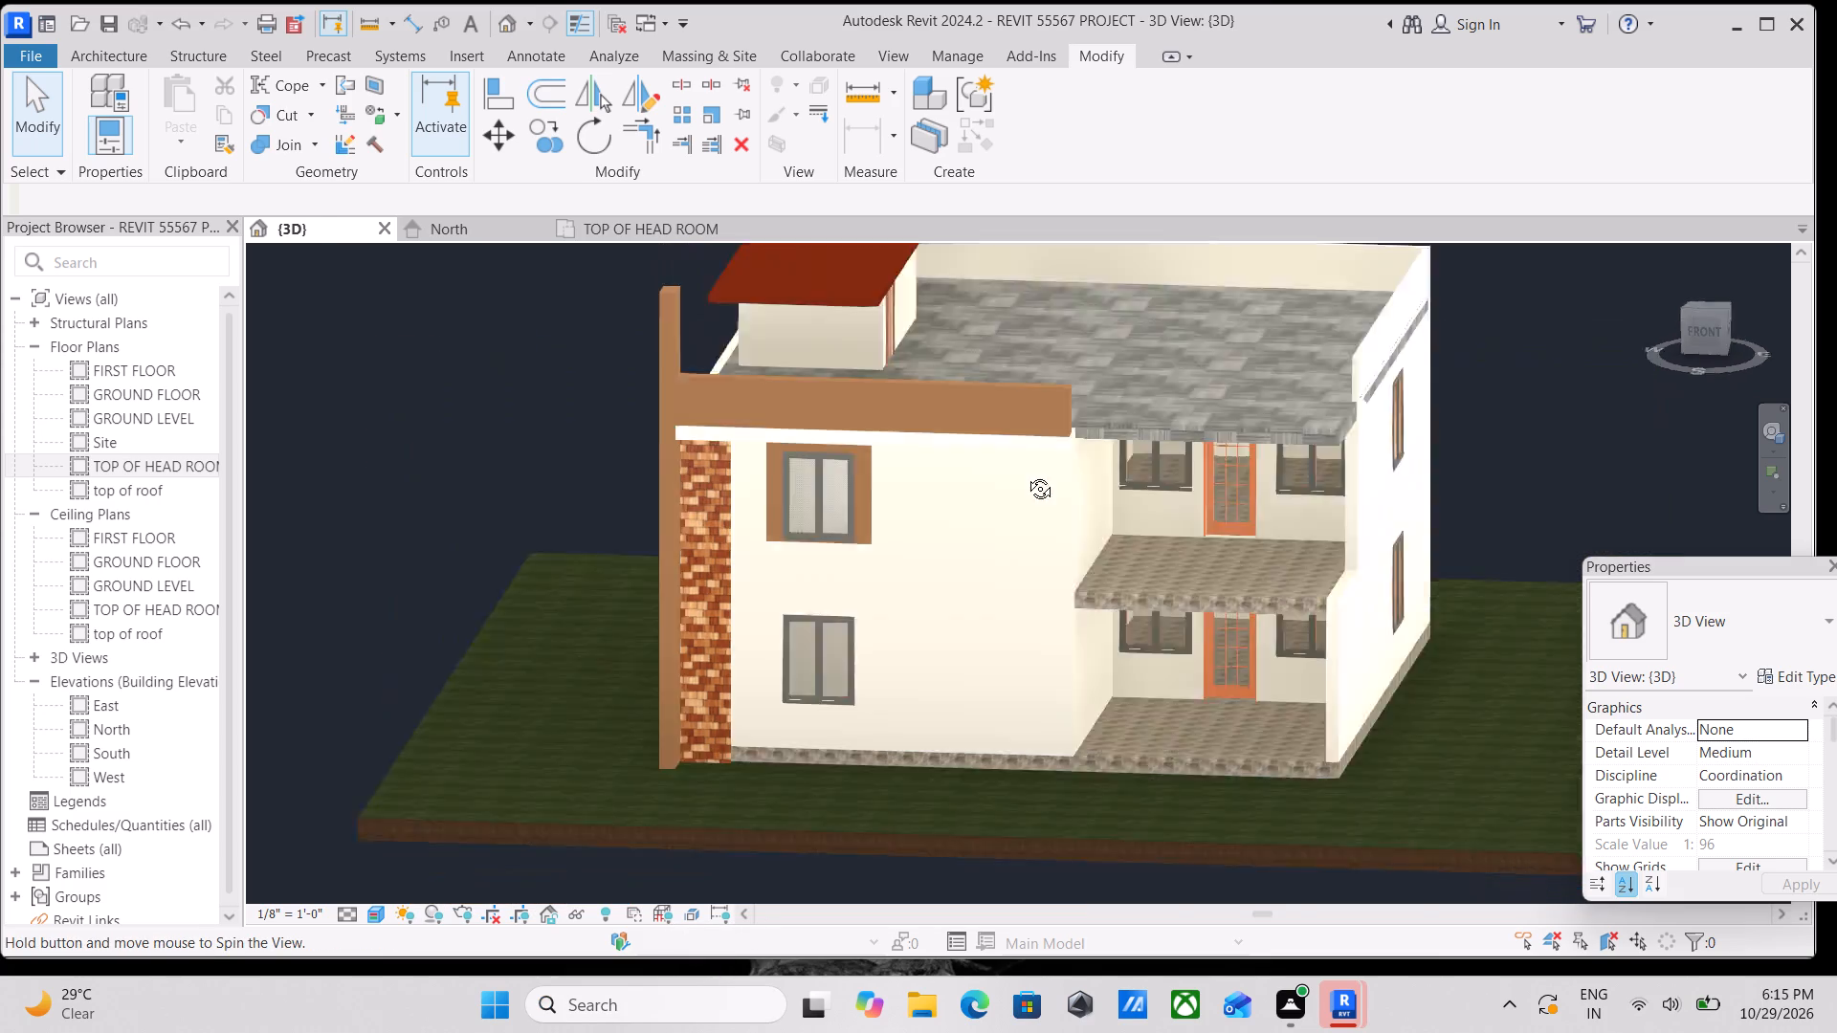
middle_click_drag(1026, 474, 1065, 484, "shift")
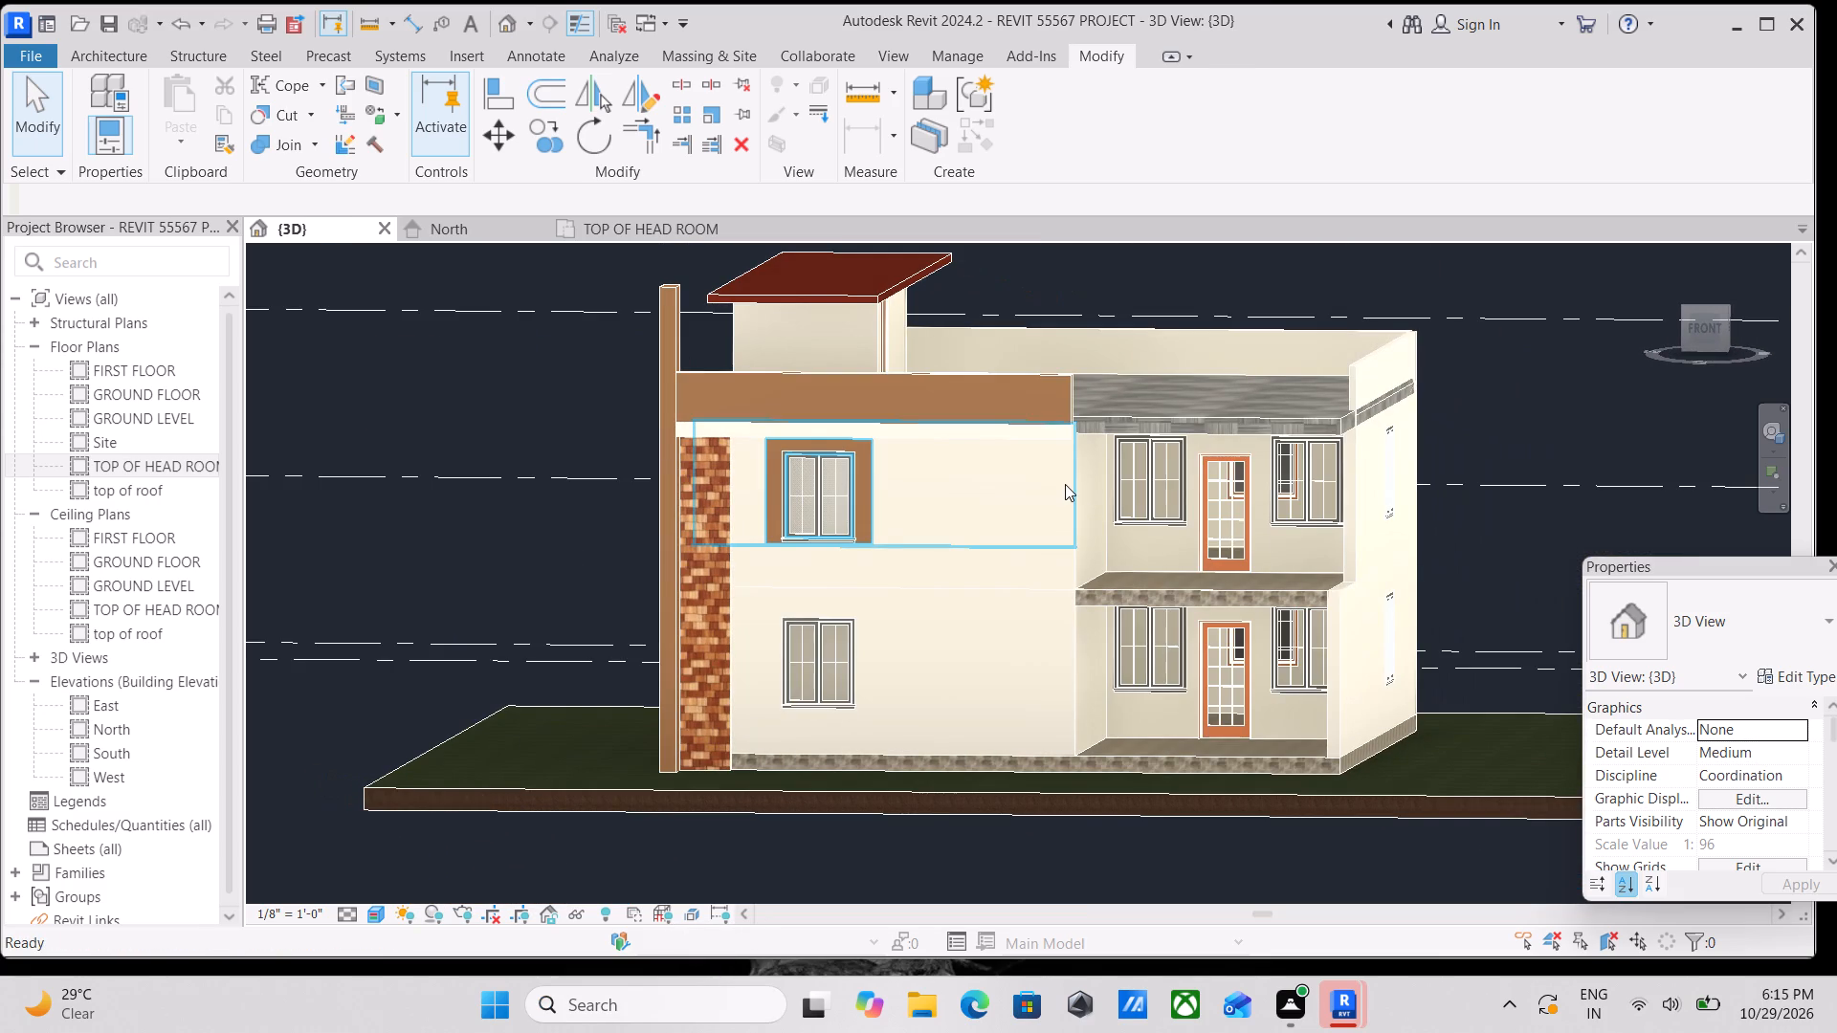
scroll(1155, 567, "up", 2)
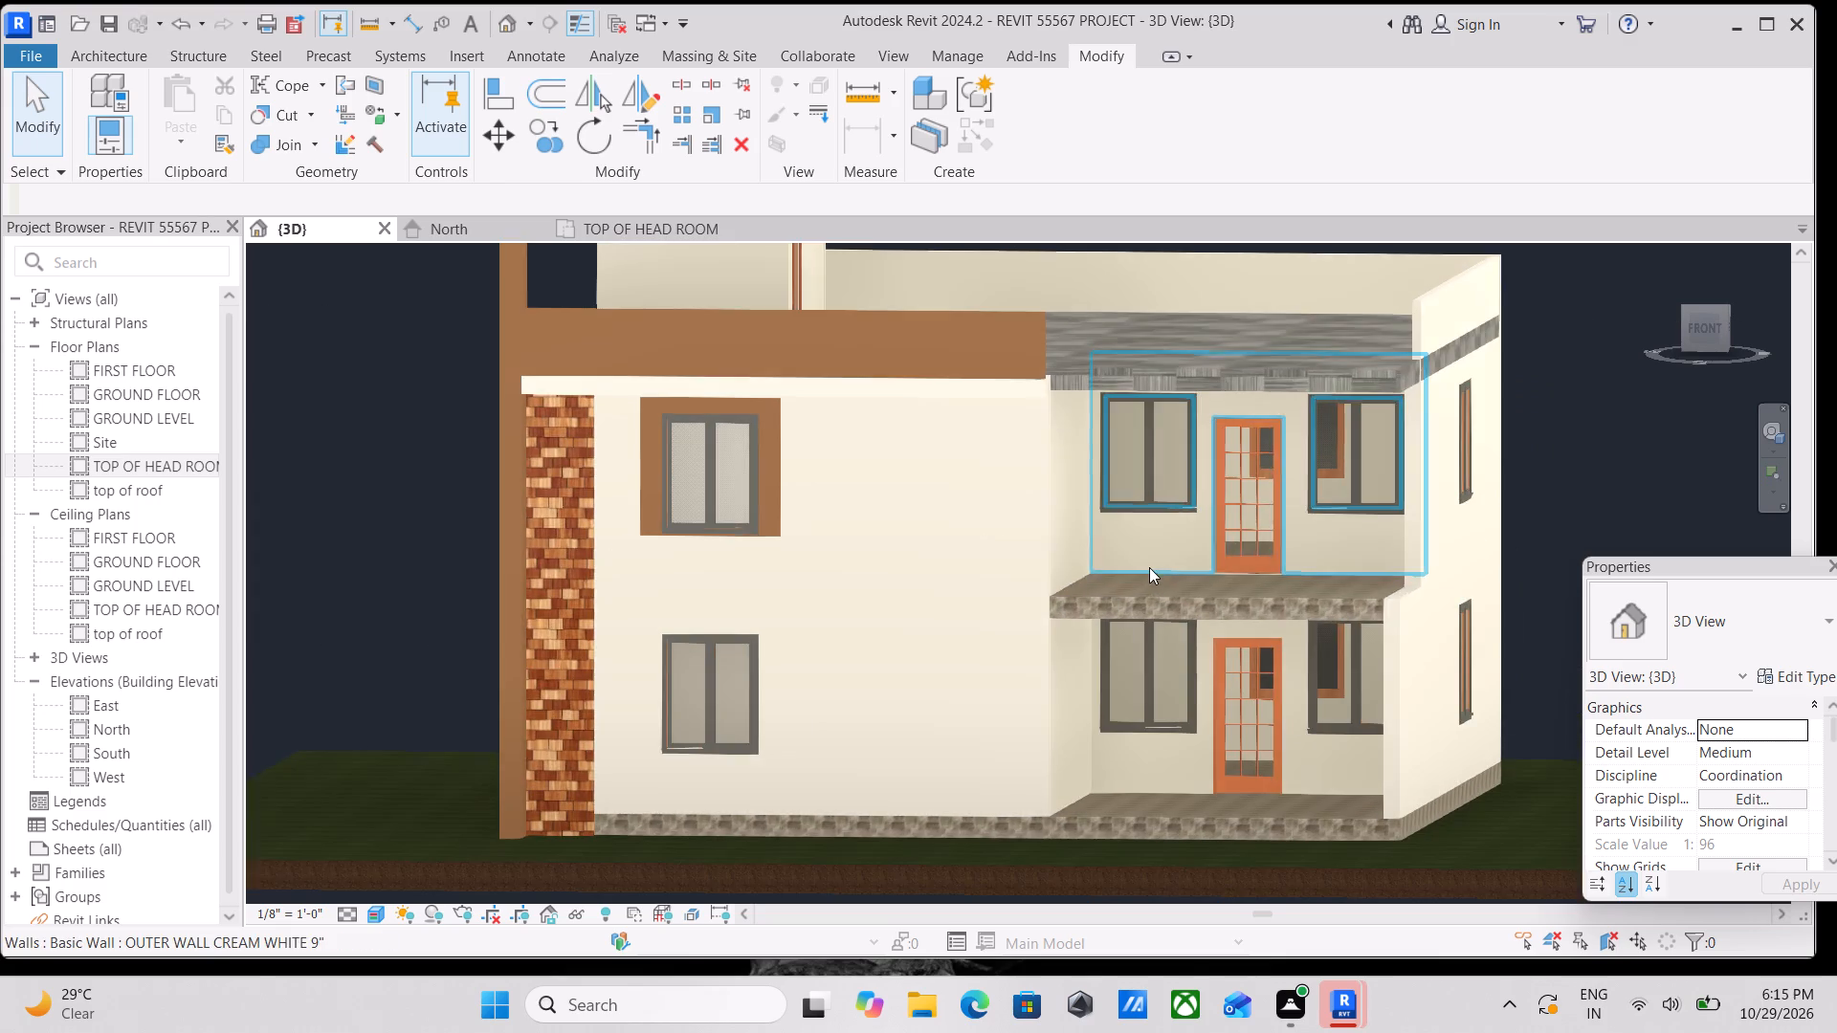
scroll(1104, 586, "up", 3)
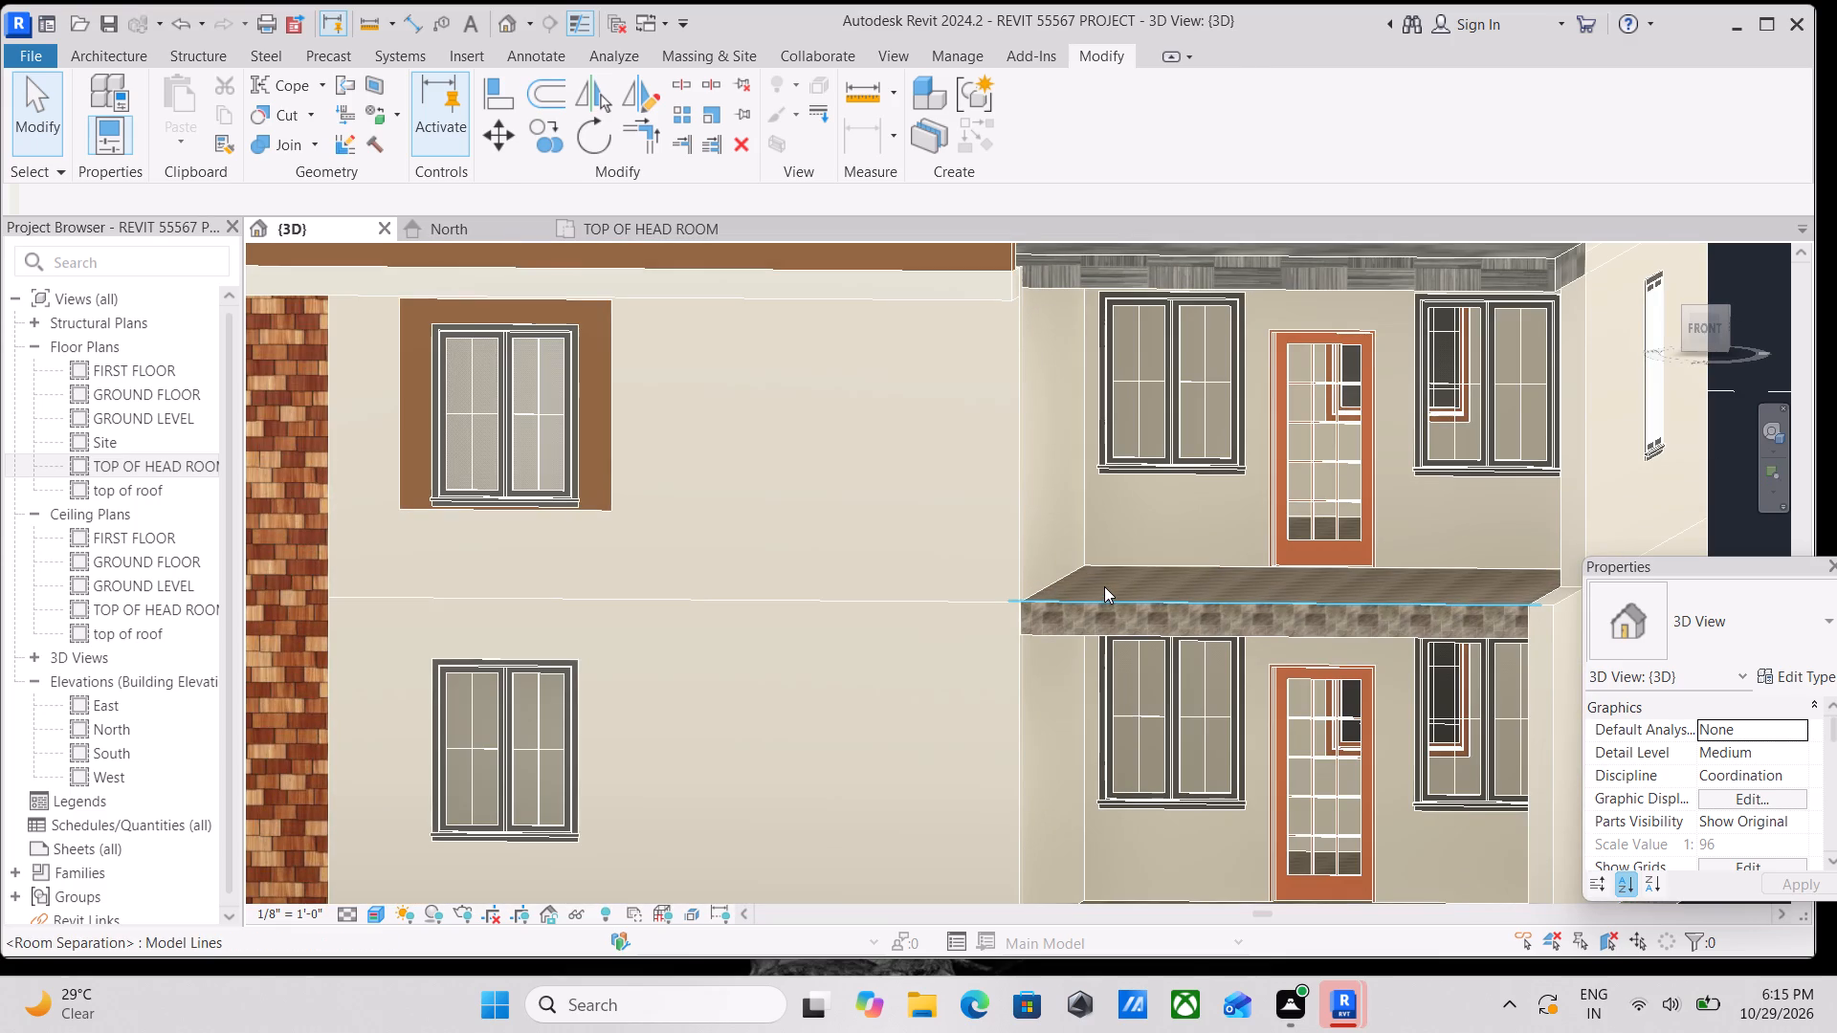
scroll(1093, 568, "down", 2)
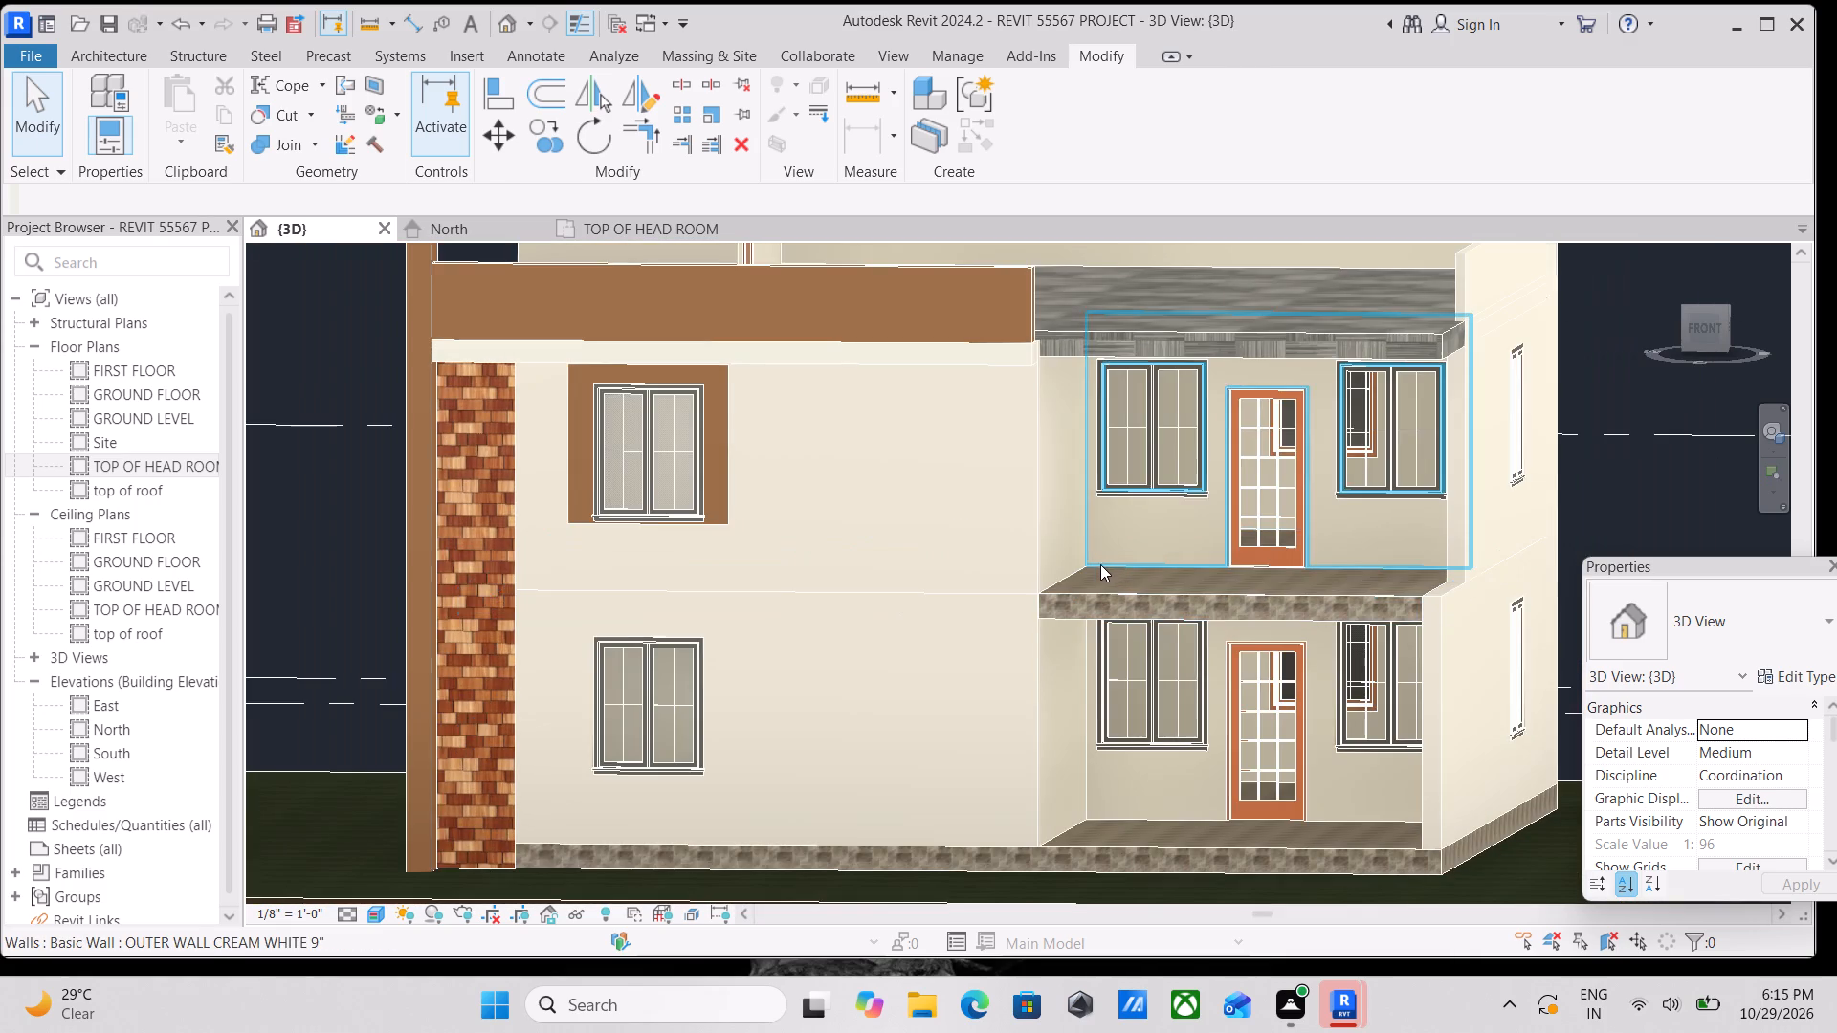
scroll(1103, 563, "down", 1)
Shorten the first-floor OUTER WALL CREAM WHITE 9" side wall beside the balcony by pulling its balcony end slightly back along the wall.
middle_click_drag(1108, 563, 1036, 611, "shift")
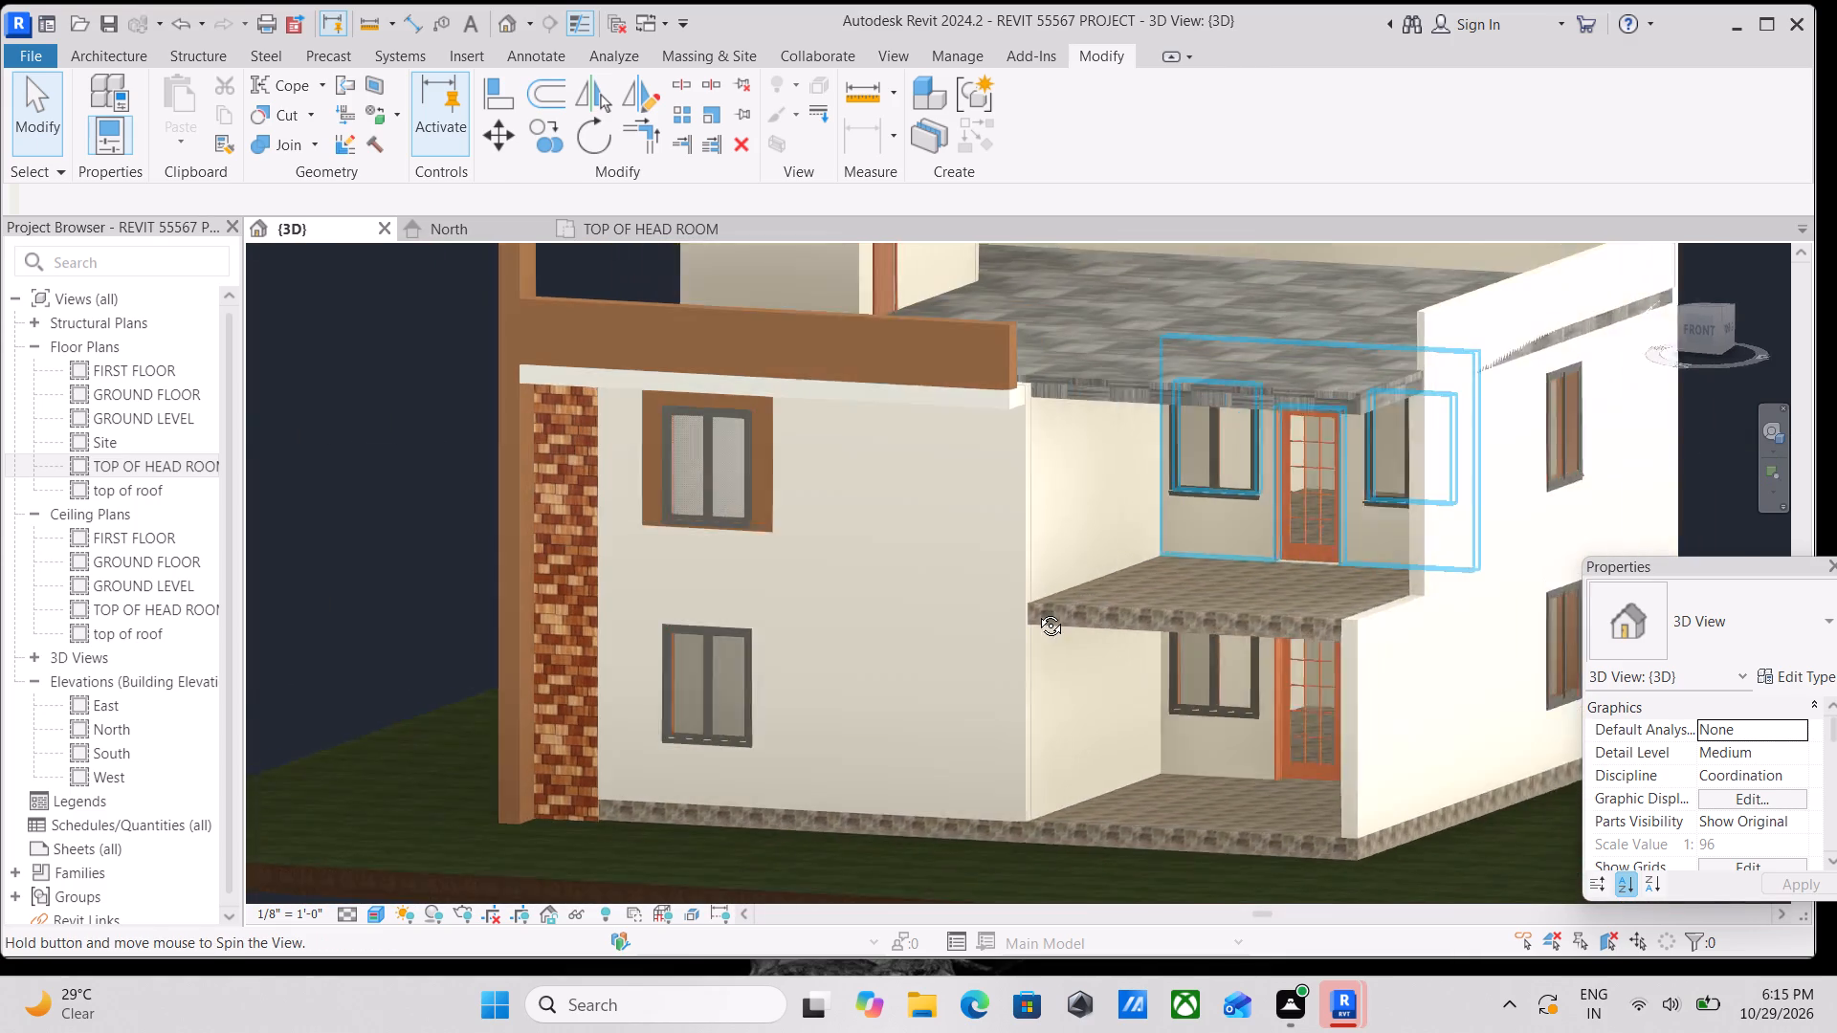
middle_click_drag(1036, 611, 1016, 658, "shift")
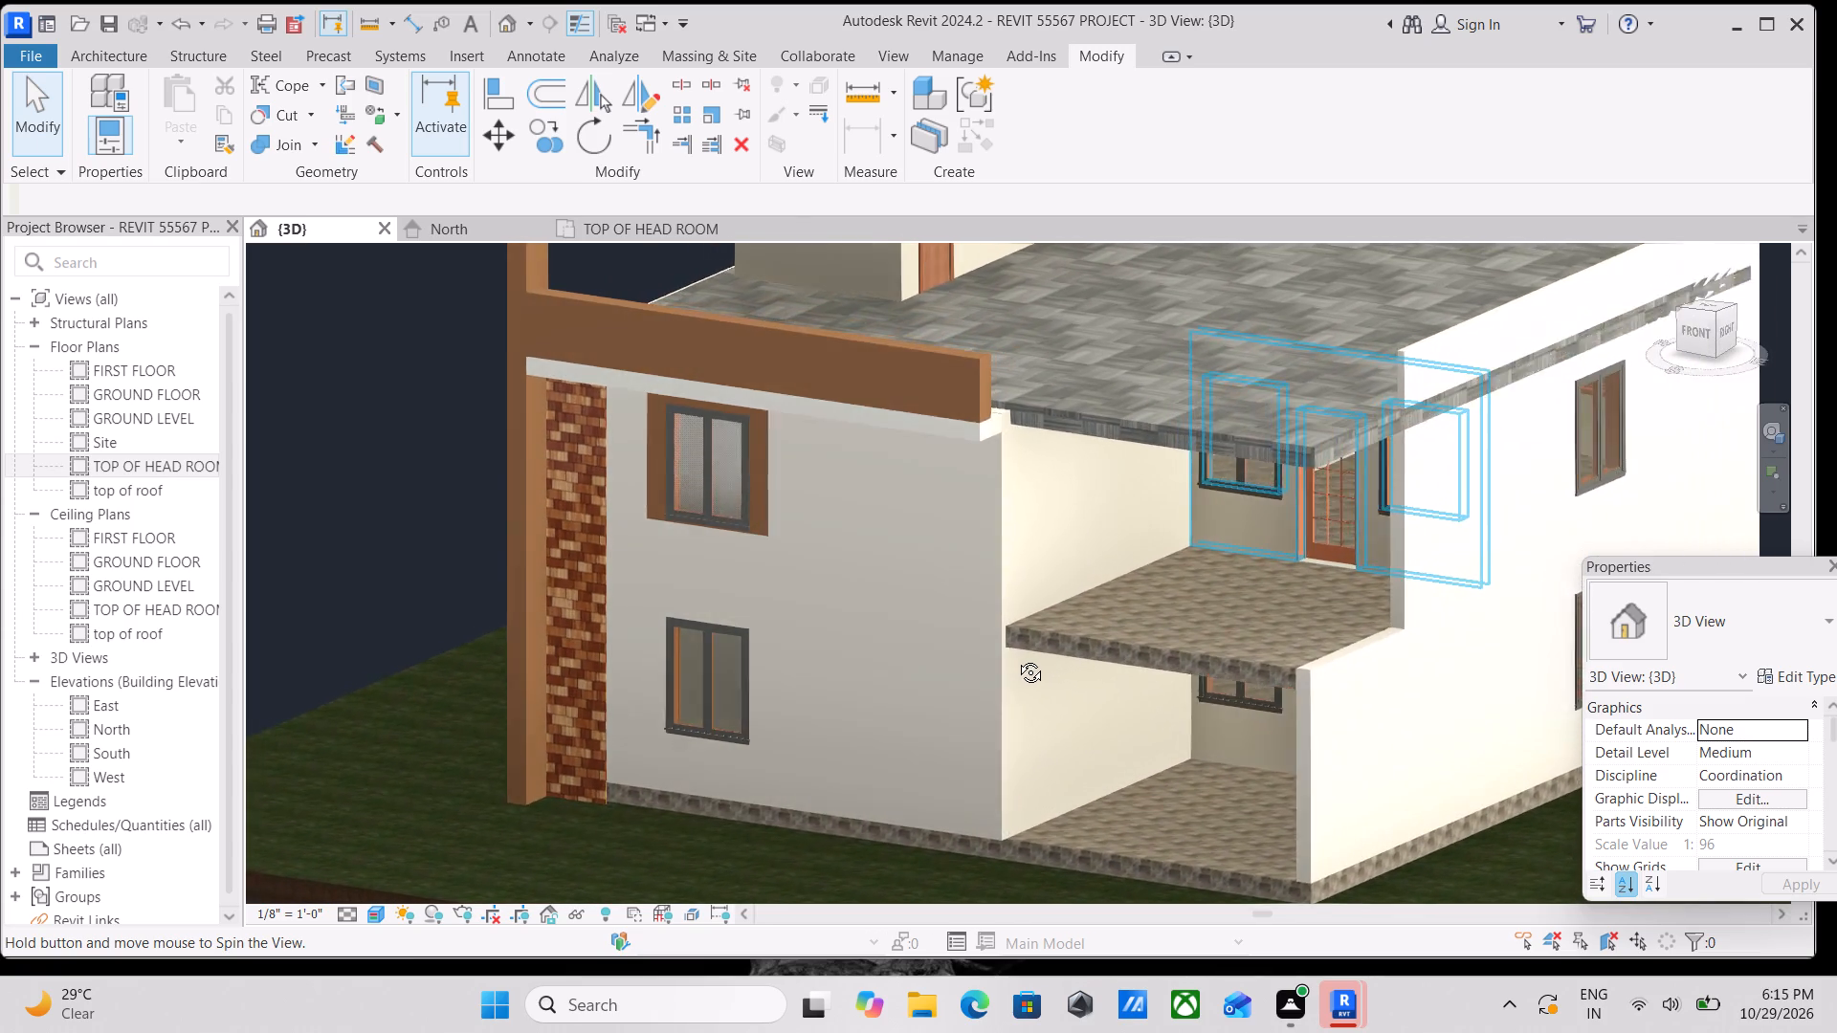
middle_click_drag(1016, 658, 1011, 696, "shift")
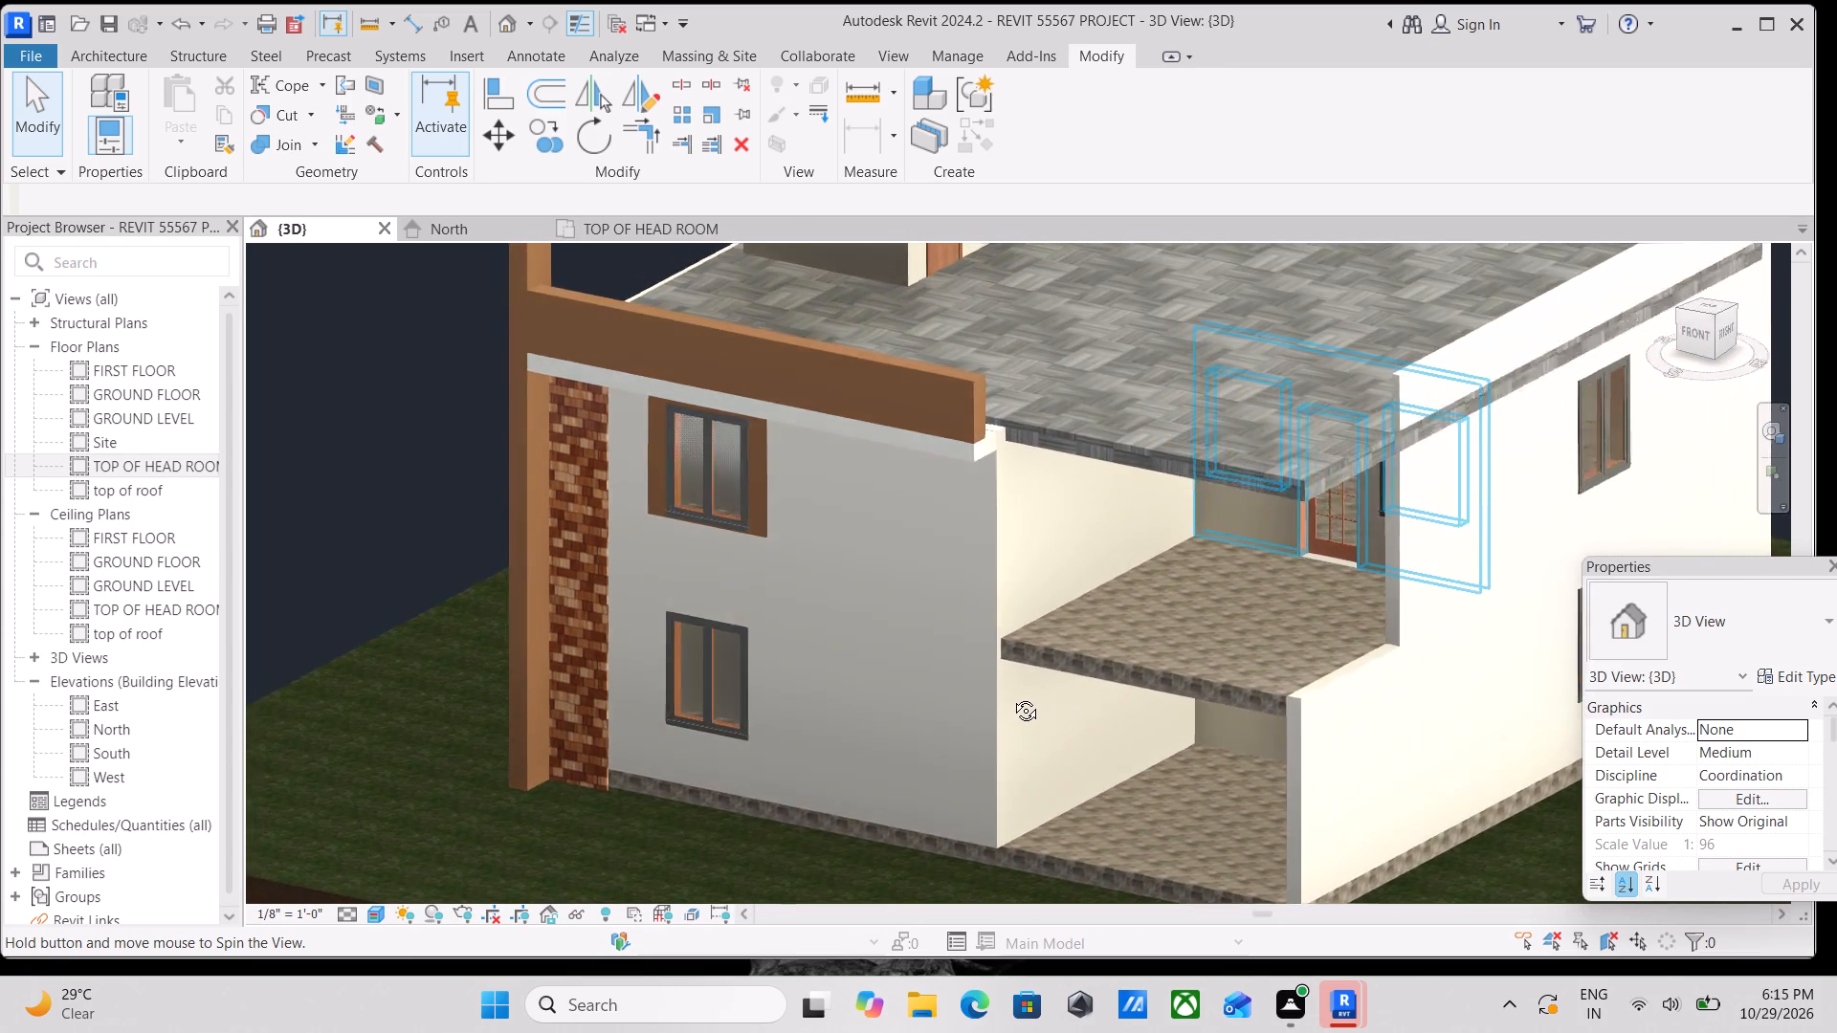
middle_click_drag(1011, 696, 961, 711, "shift")
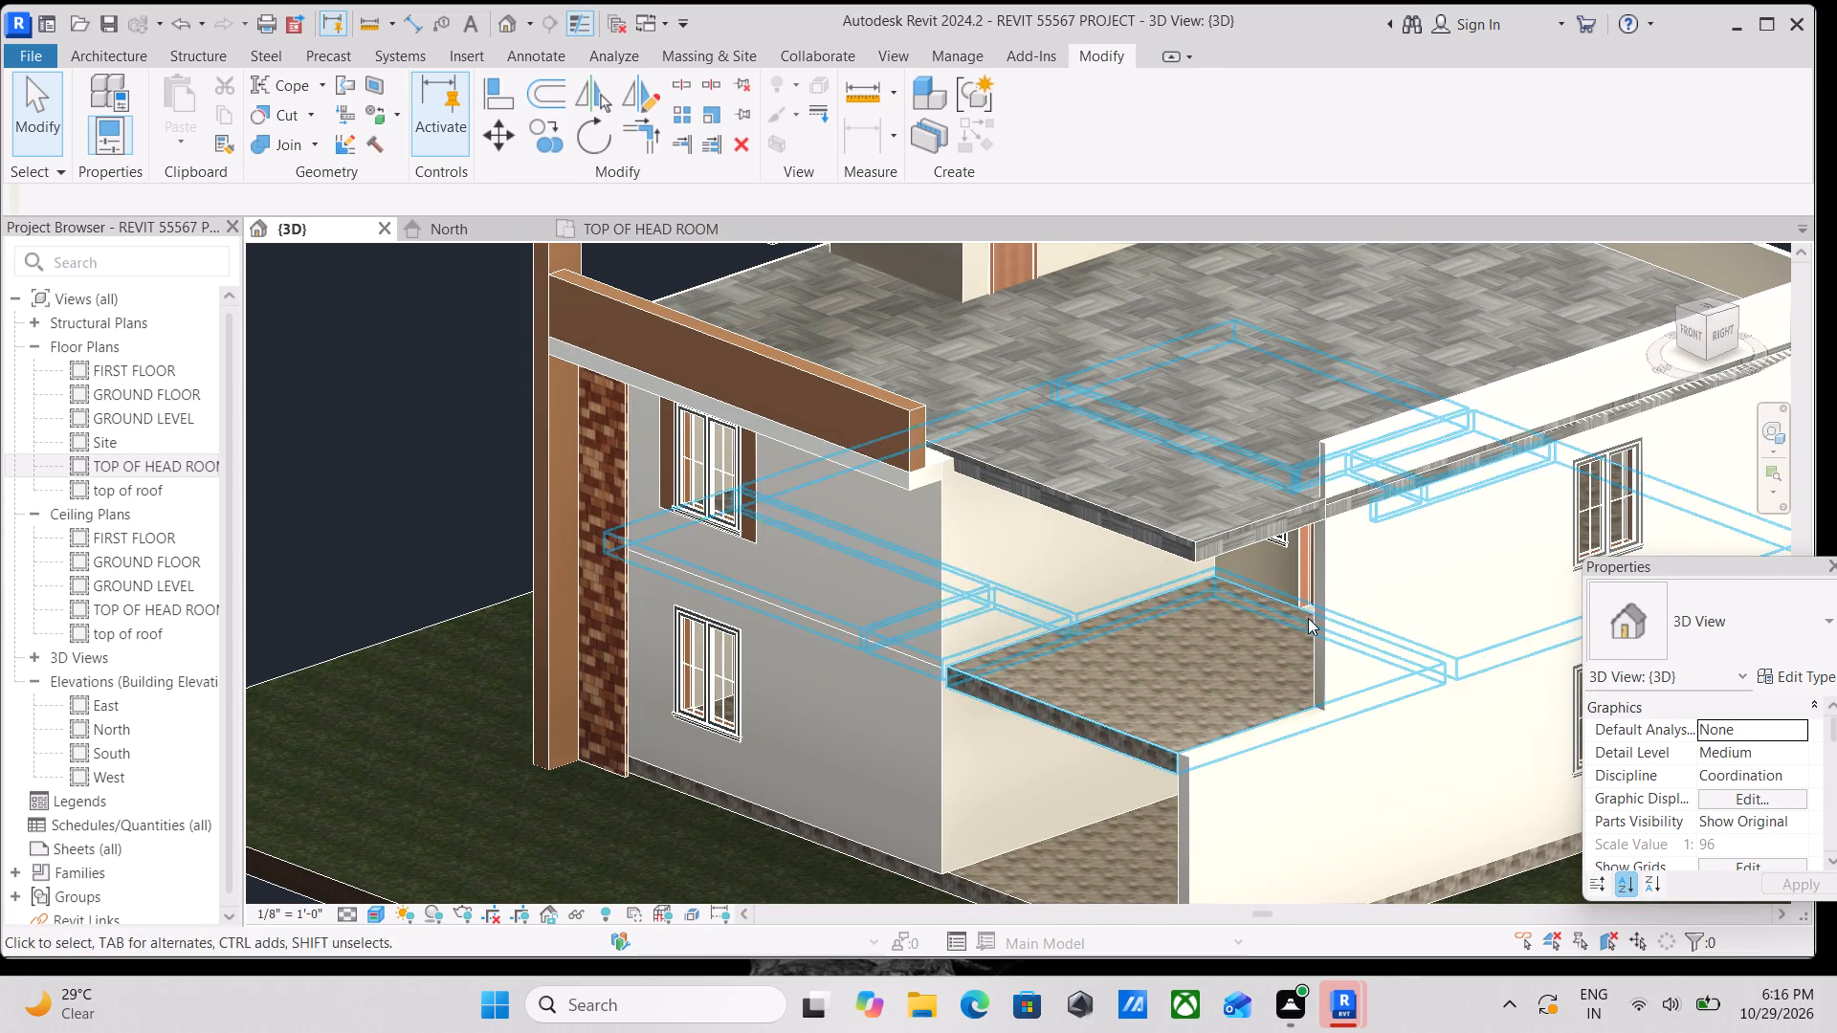
left_click(1332, 603)
scroll(1353, 635, "up", 4)
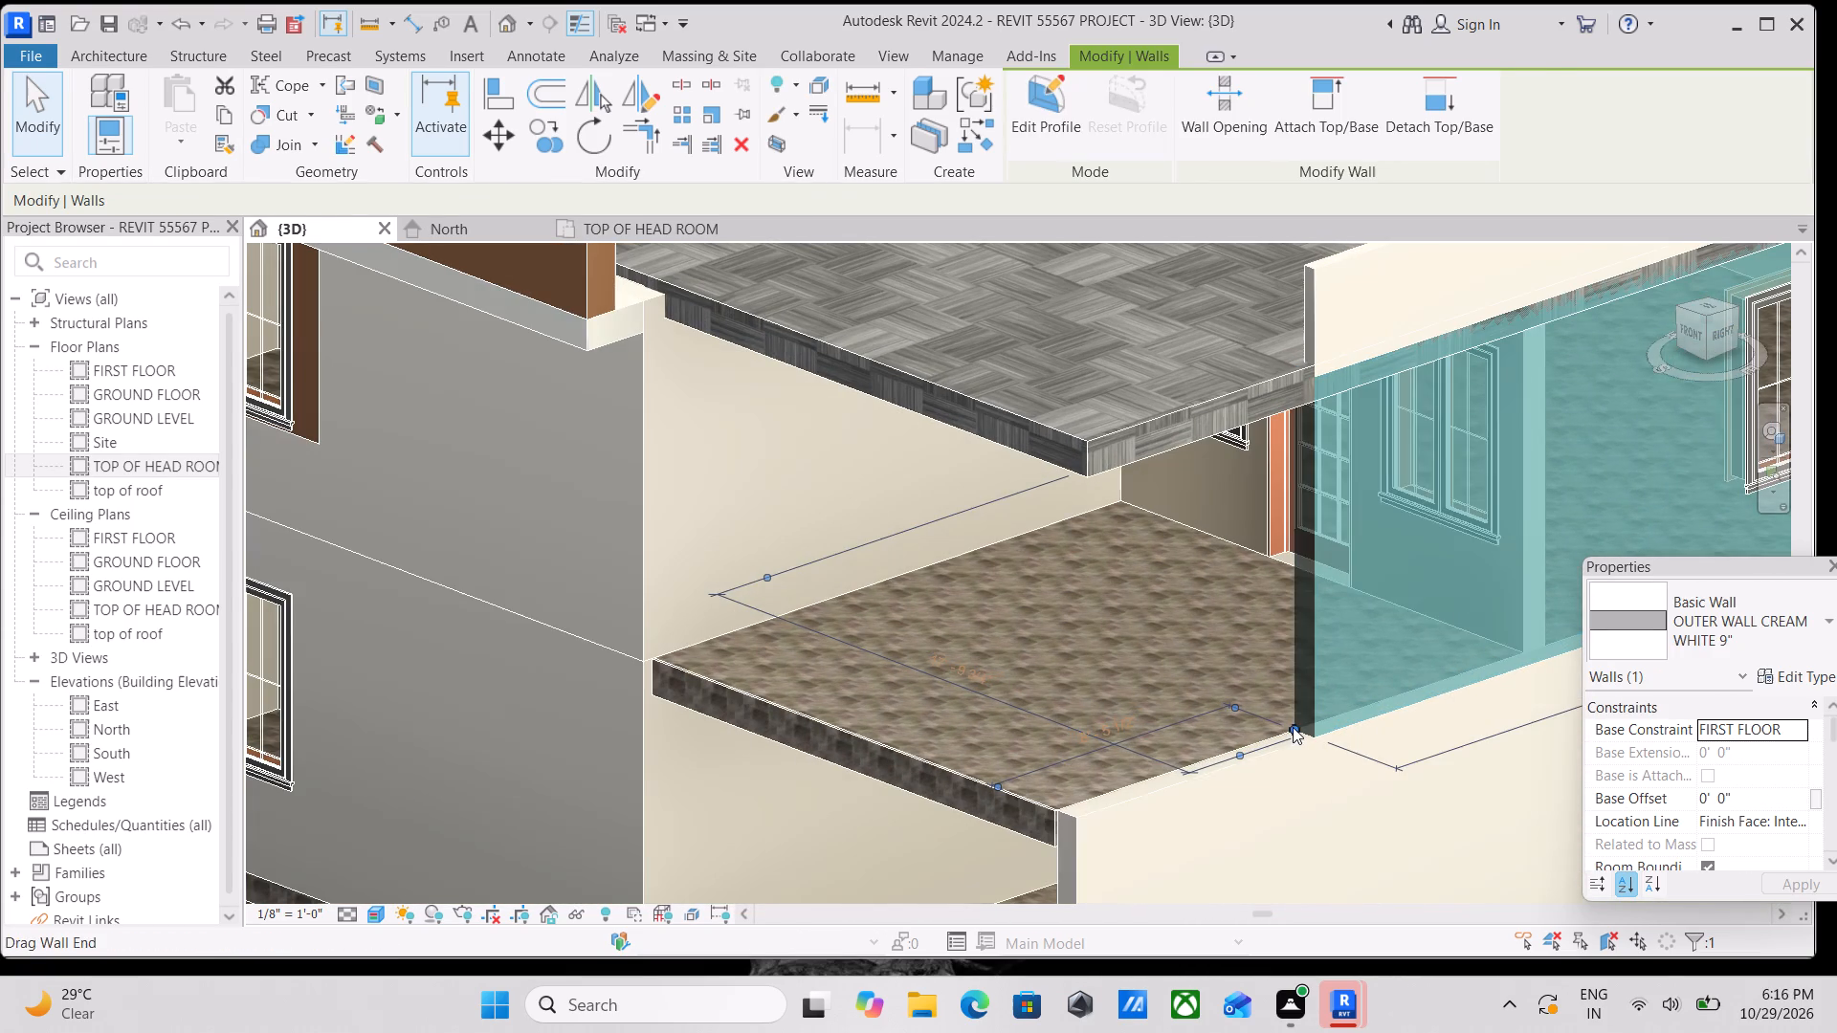
left_click_drag(1293, 727, 1328, 719)
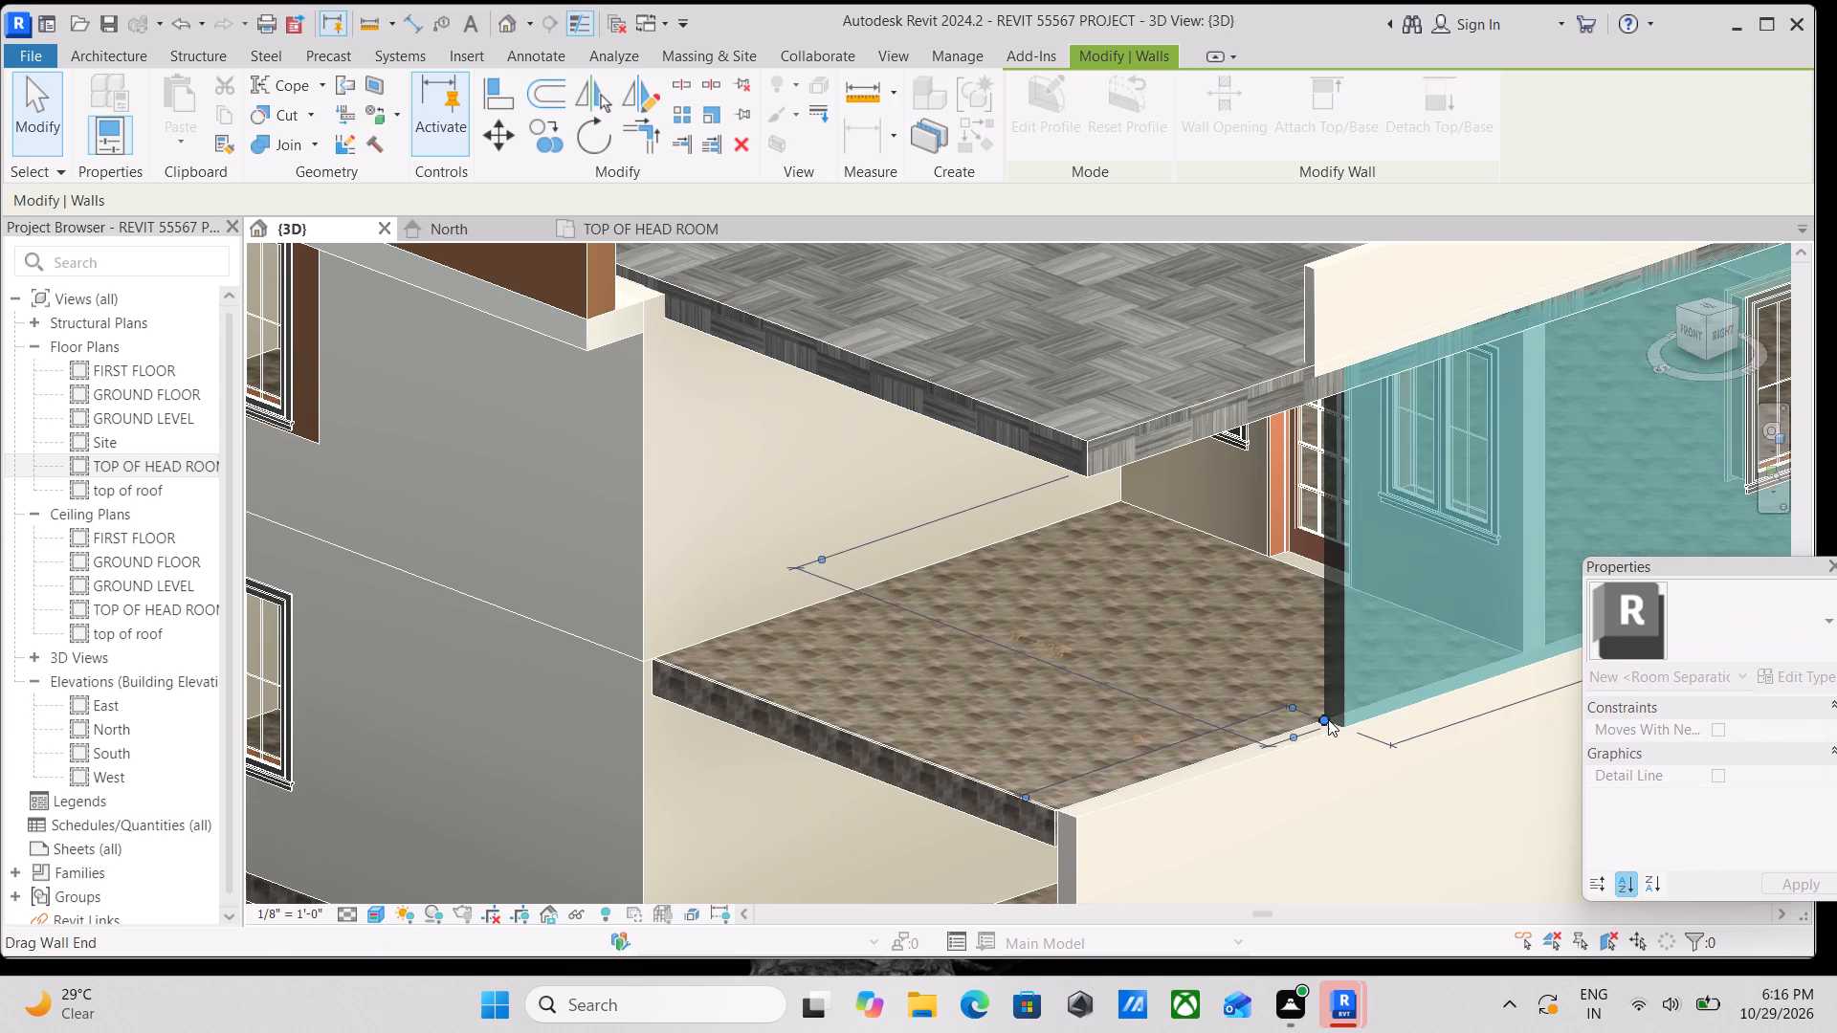
scroll(1328, 718, "down", 4)
key("Escape")
scroll(1242, 674, "down", 3)
middle_click_drag(1242, 674, 1231, 677)
scroll(1195, 647, "down", 1)
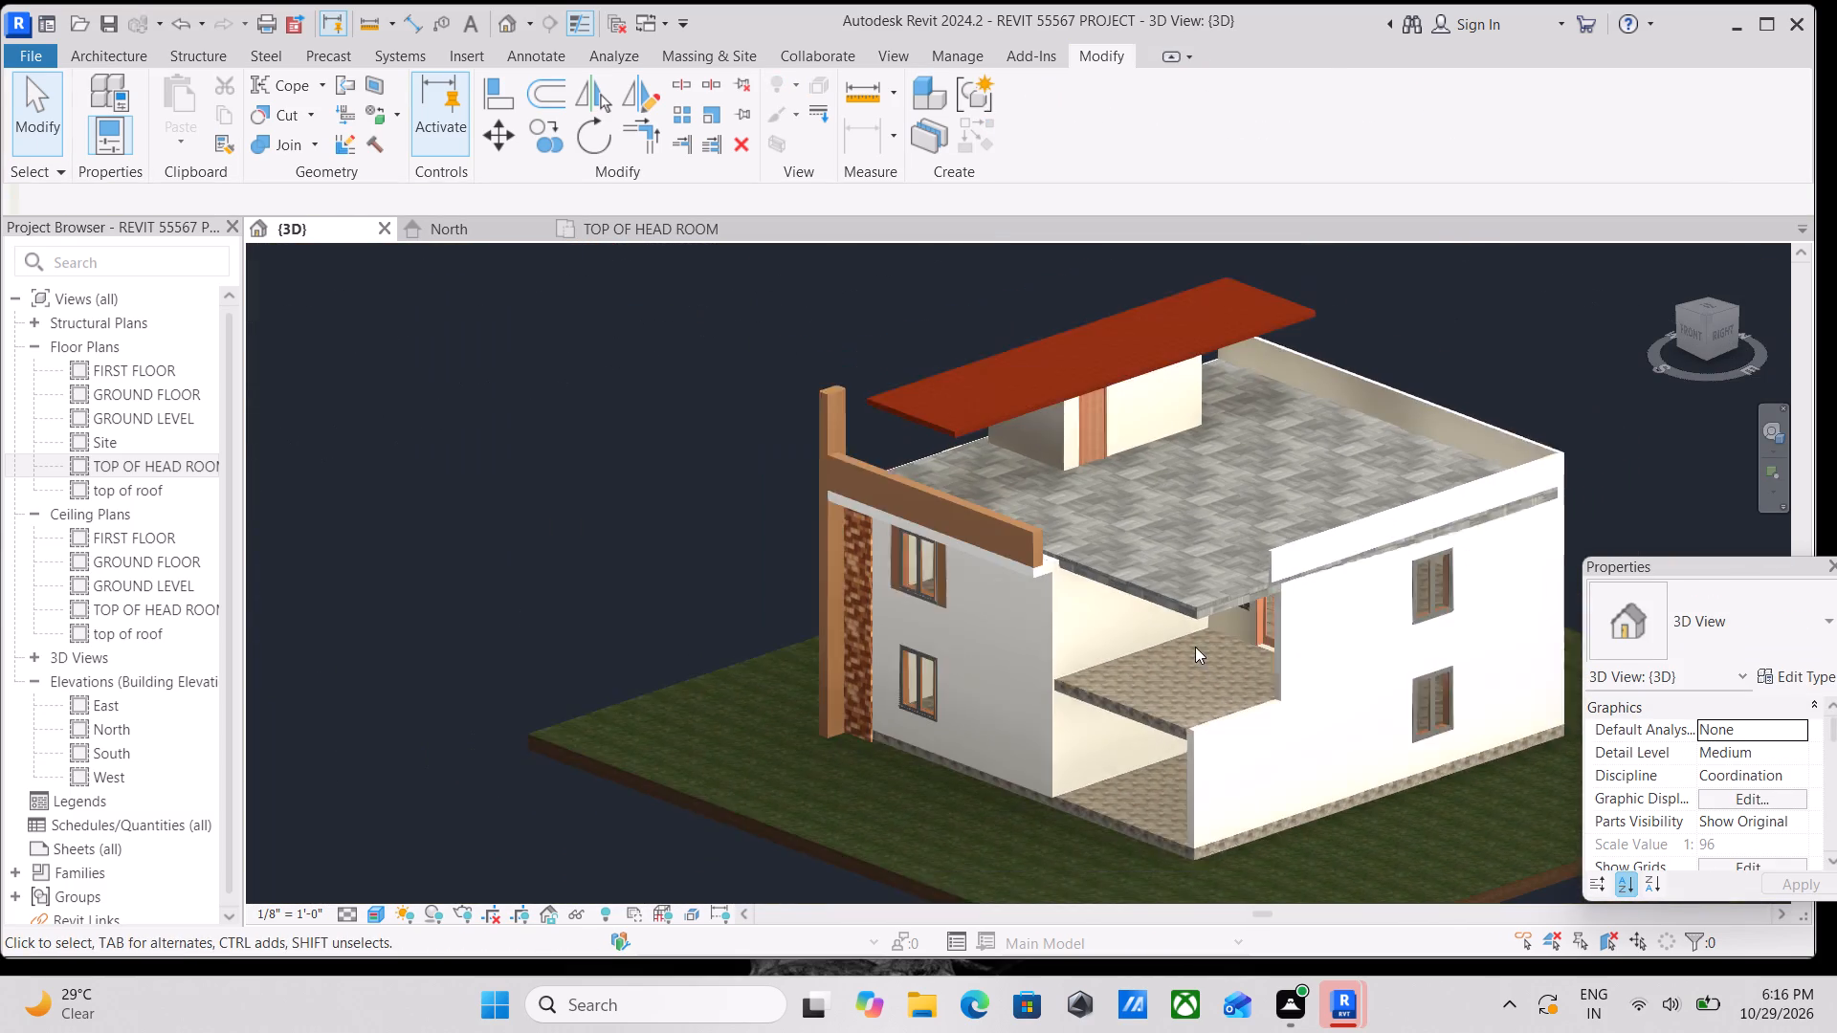
scroll(1195, 647, "down", 1)
middle_click_drag(1195, 647, 1185, 688)
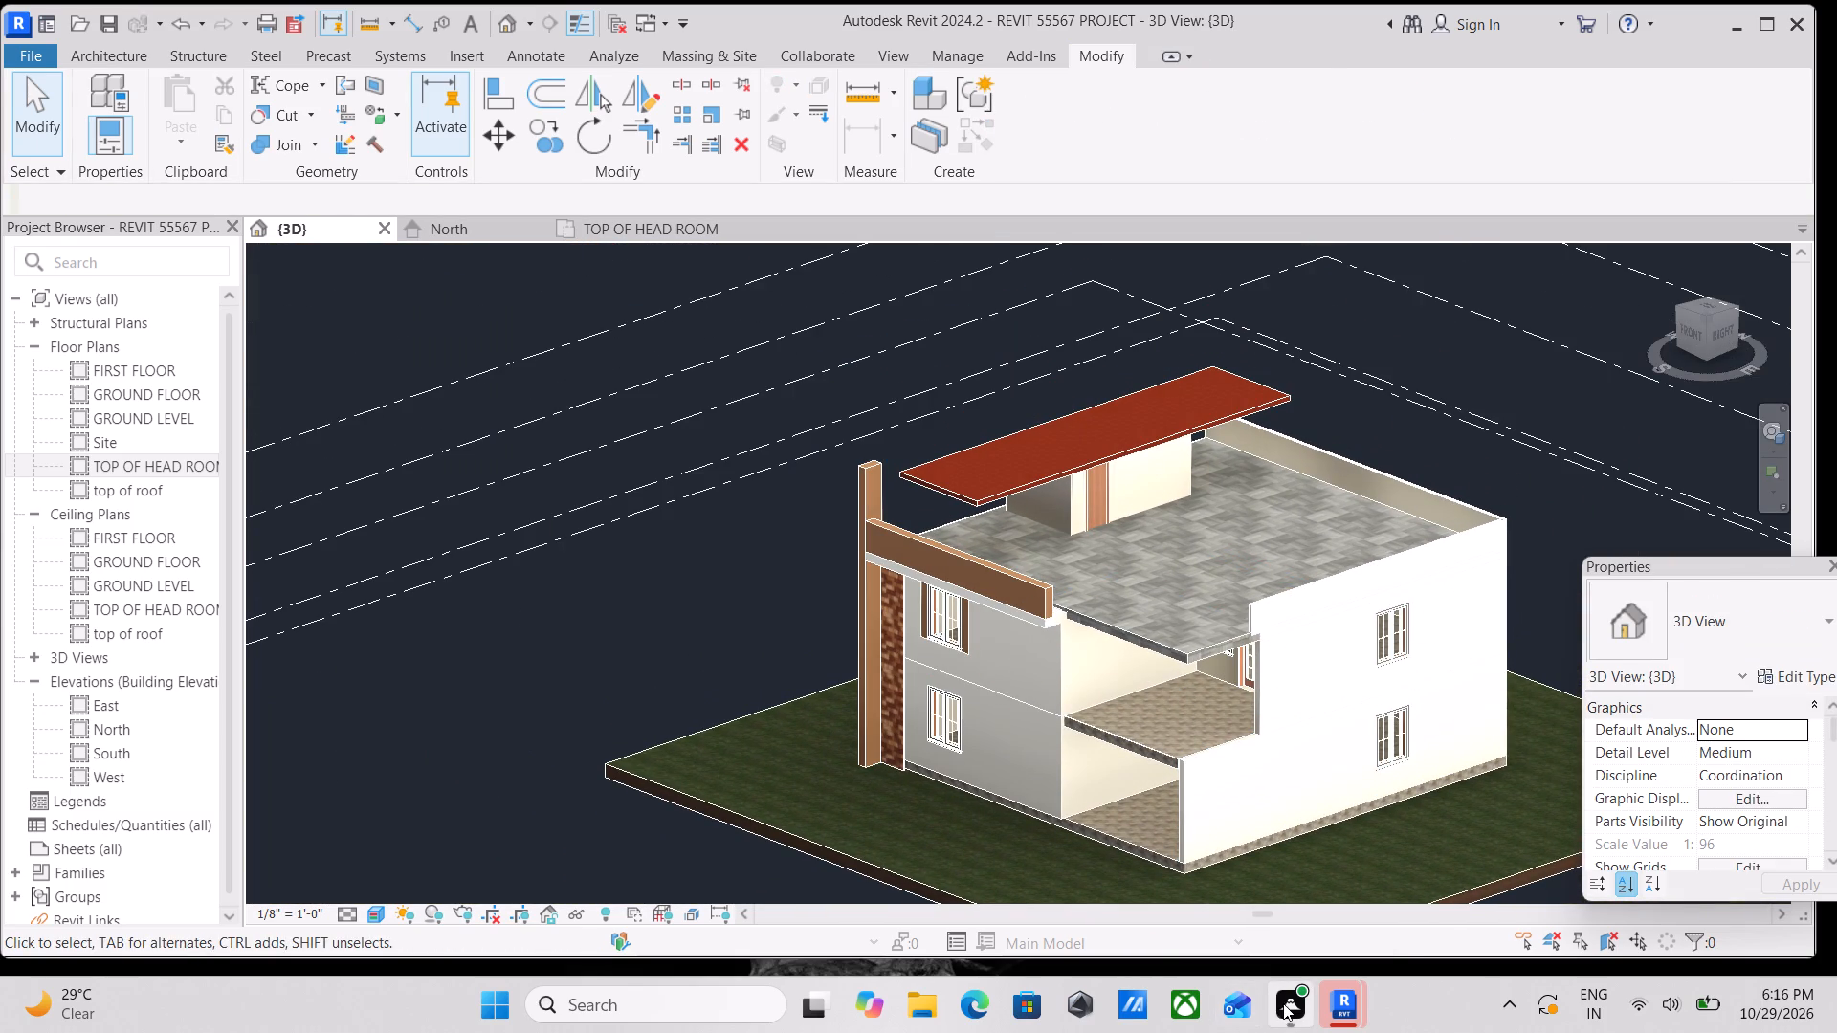
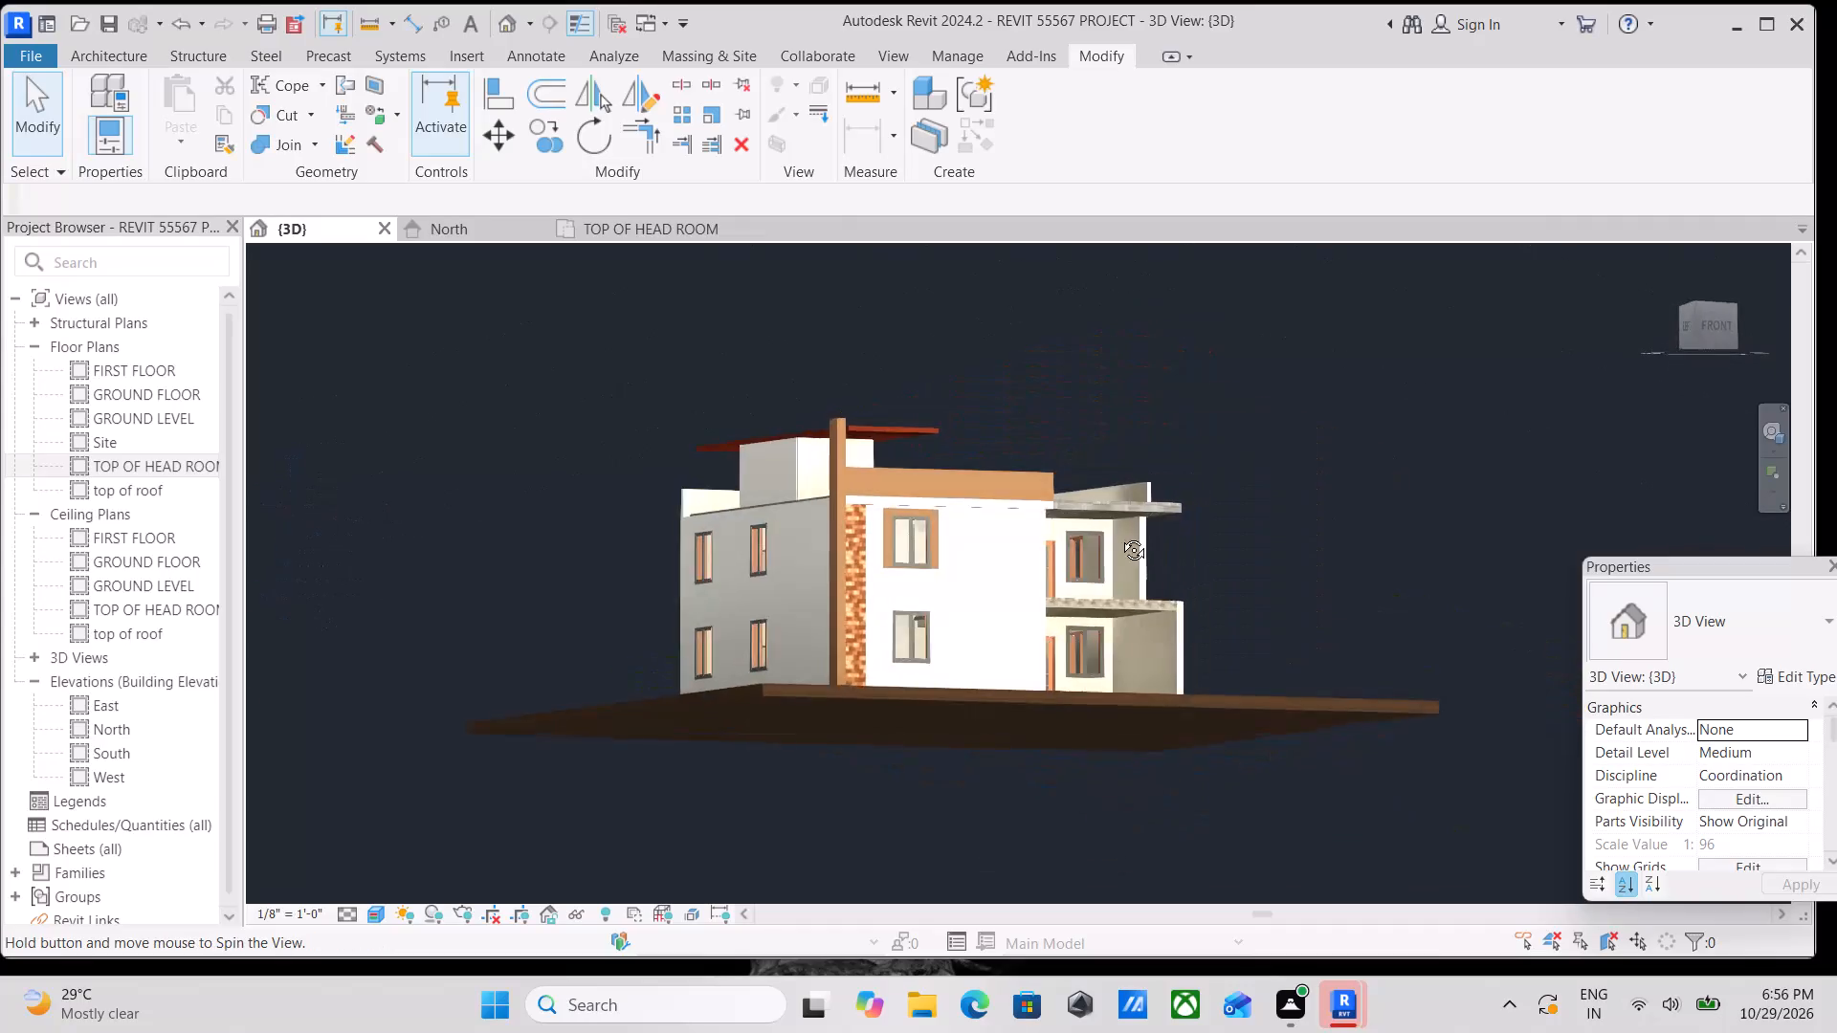
Examine the front facade, roof parapet trim, facade column and both balcony levels from several distances and angles.
scroll(1006, 613, "up", 5)
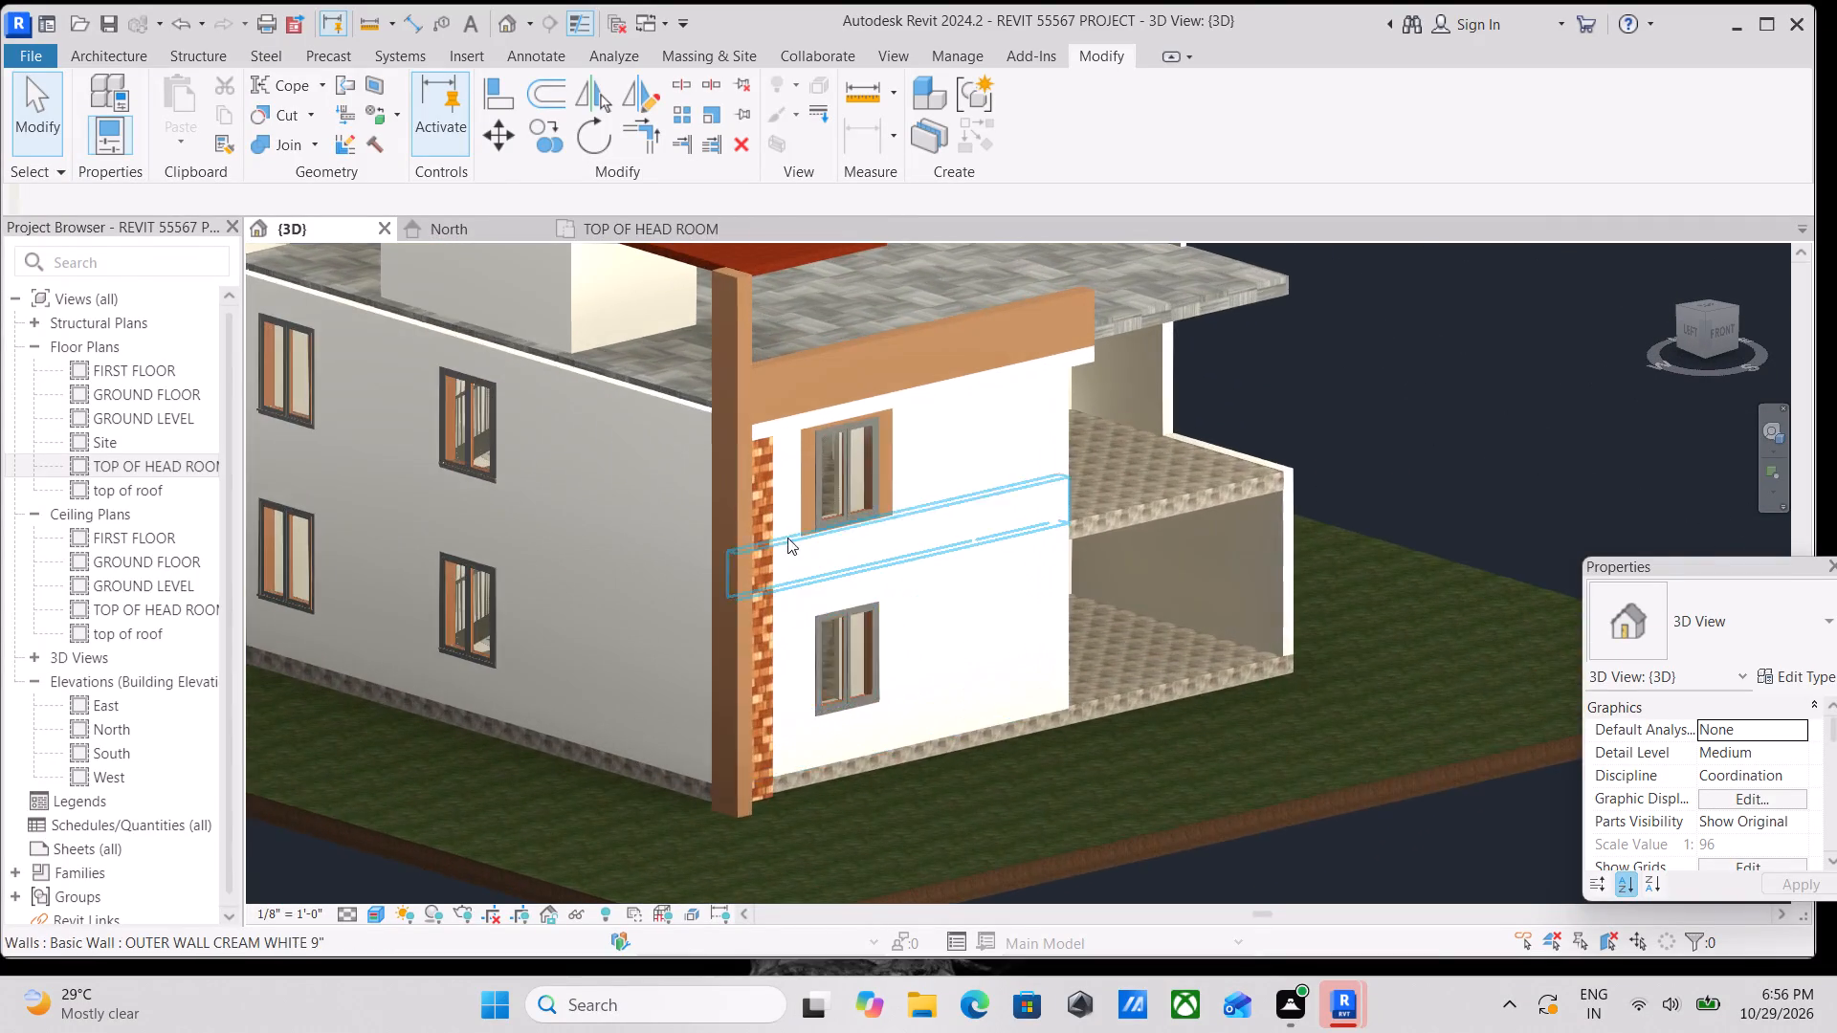
scroll(745, 503, "up", 3)
middle_click_drag(980, 522, 796, 594, "shift")
middle_click_drag(837, 452, 807, 450, "shift")
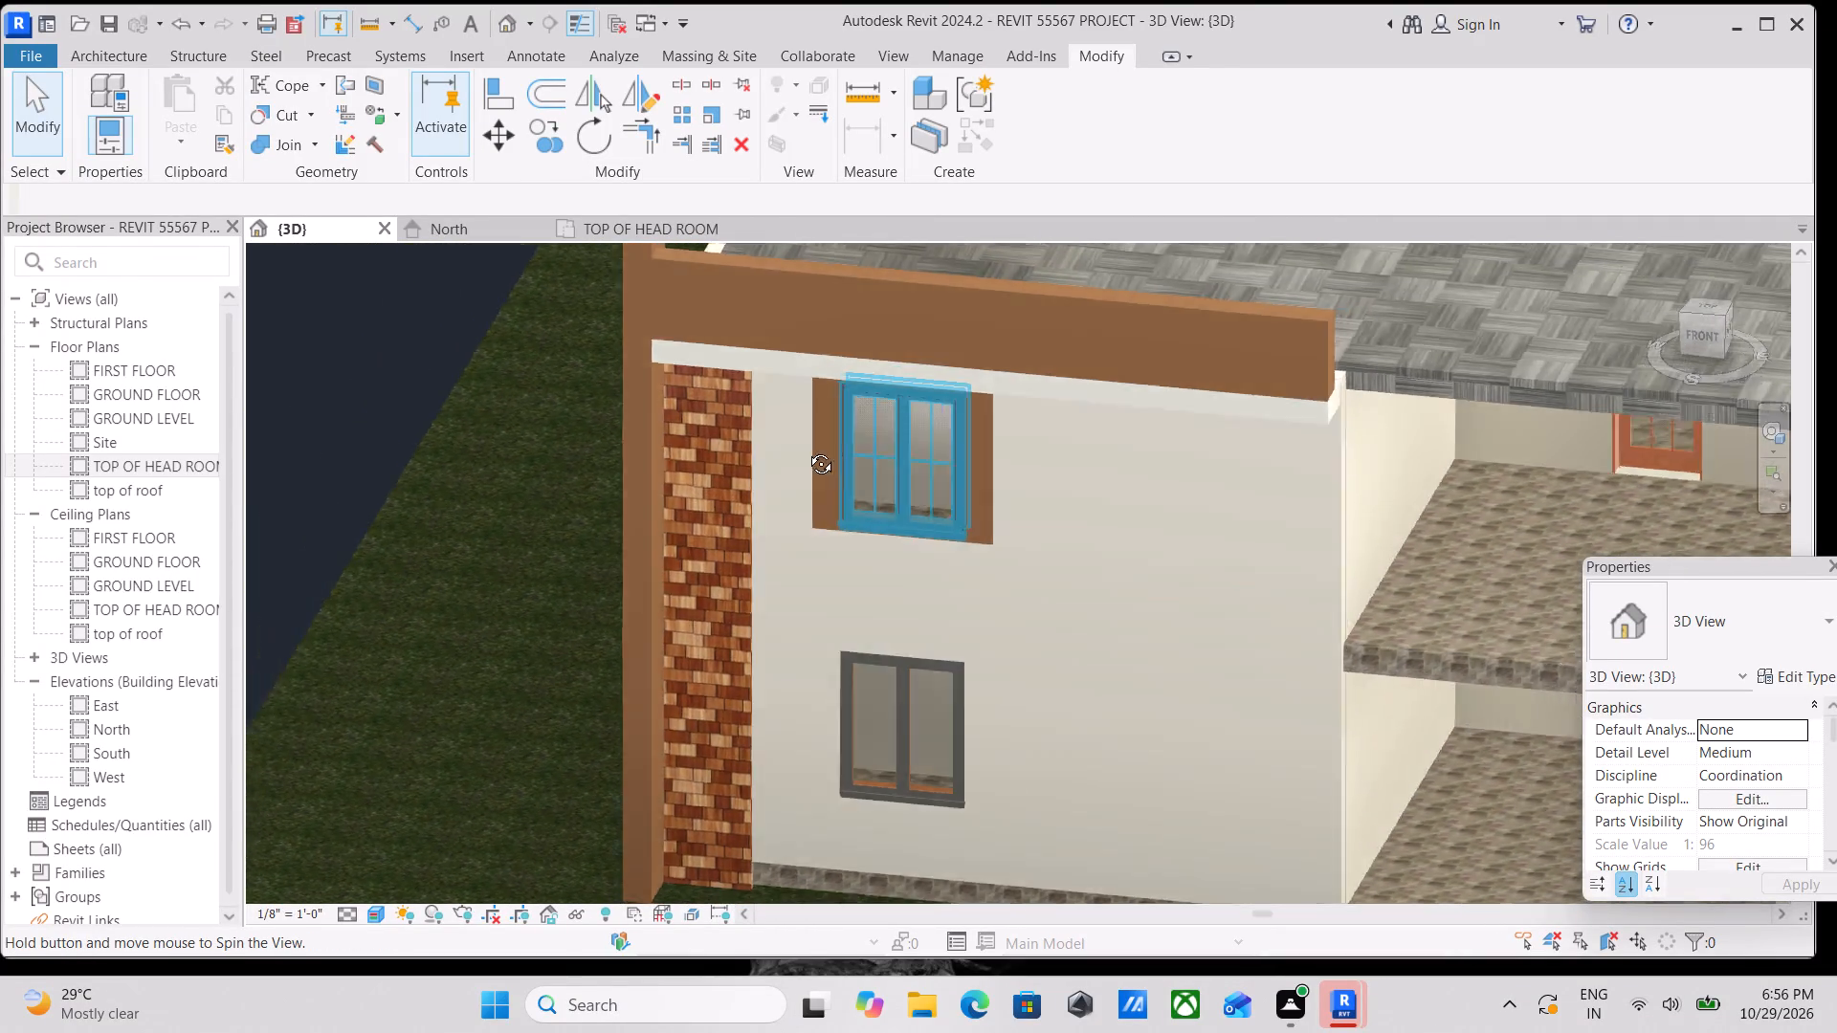
middle_click_drag(807, 450, 843, 419, "shift")
middle_click_drag(1003, 533, 829, 587, "shift")
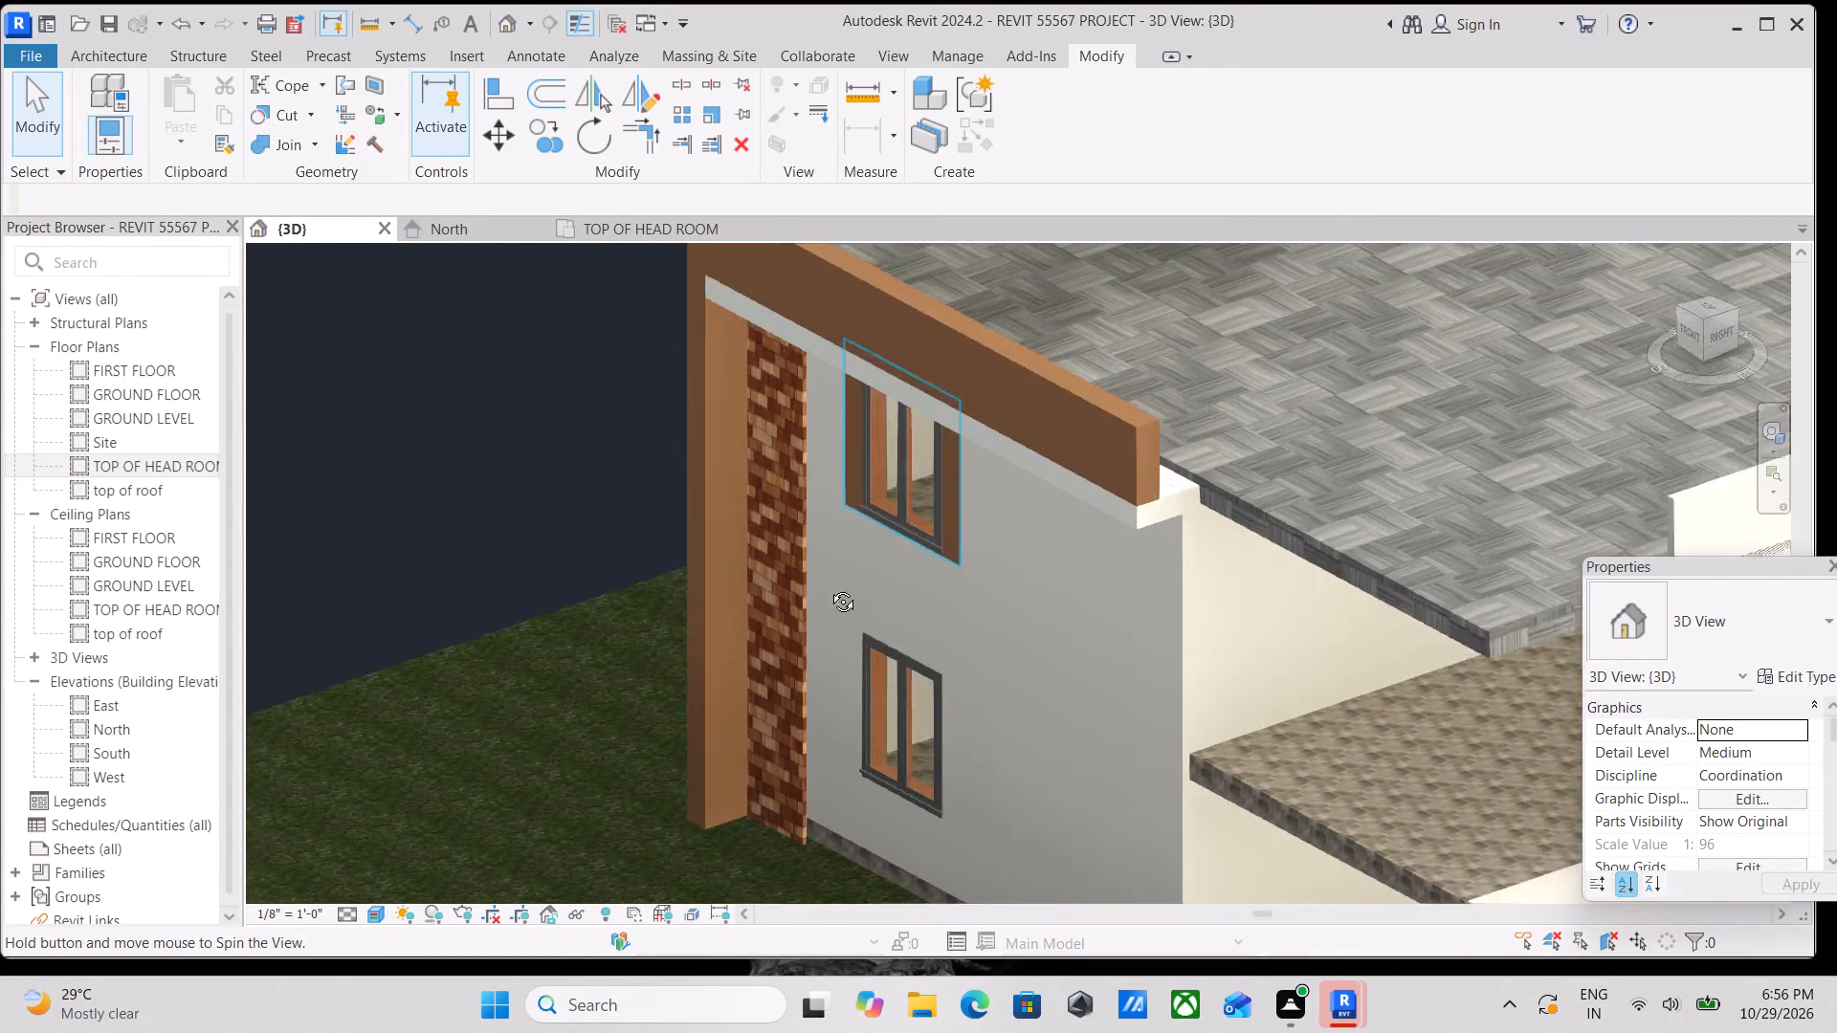
middle_click_drag(829, 587, 1243, 509, "shift")
middle_click_drag(856, 493, 874, 634, "shift")
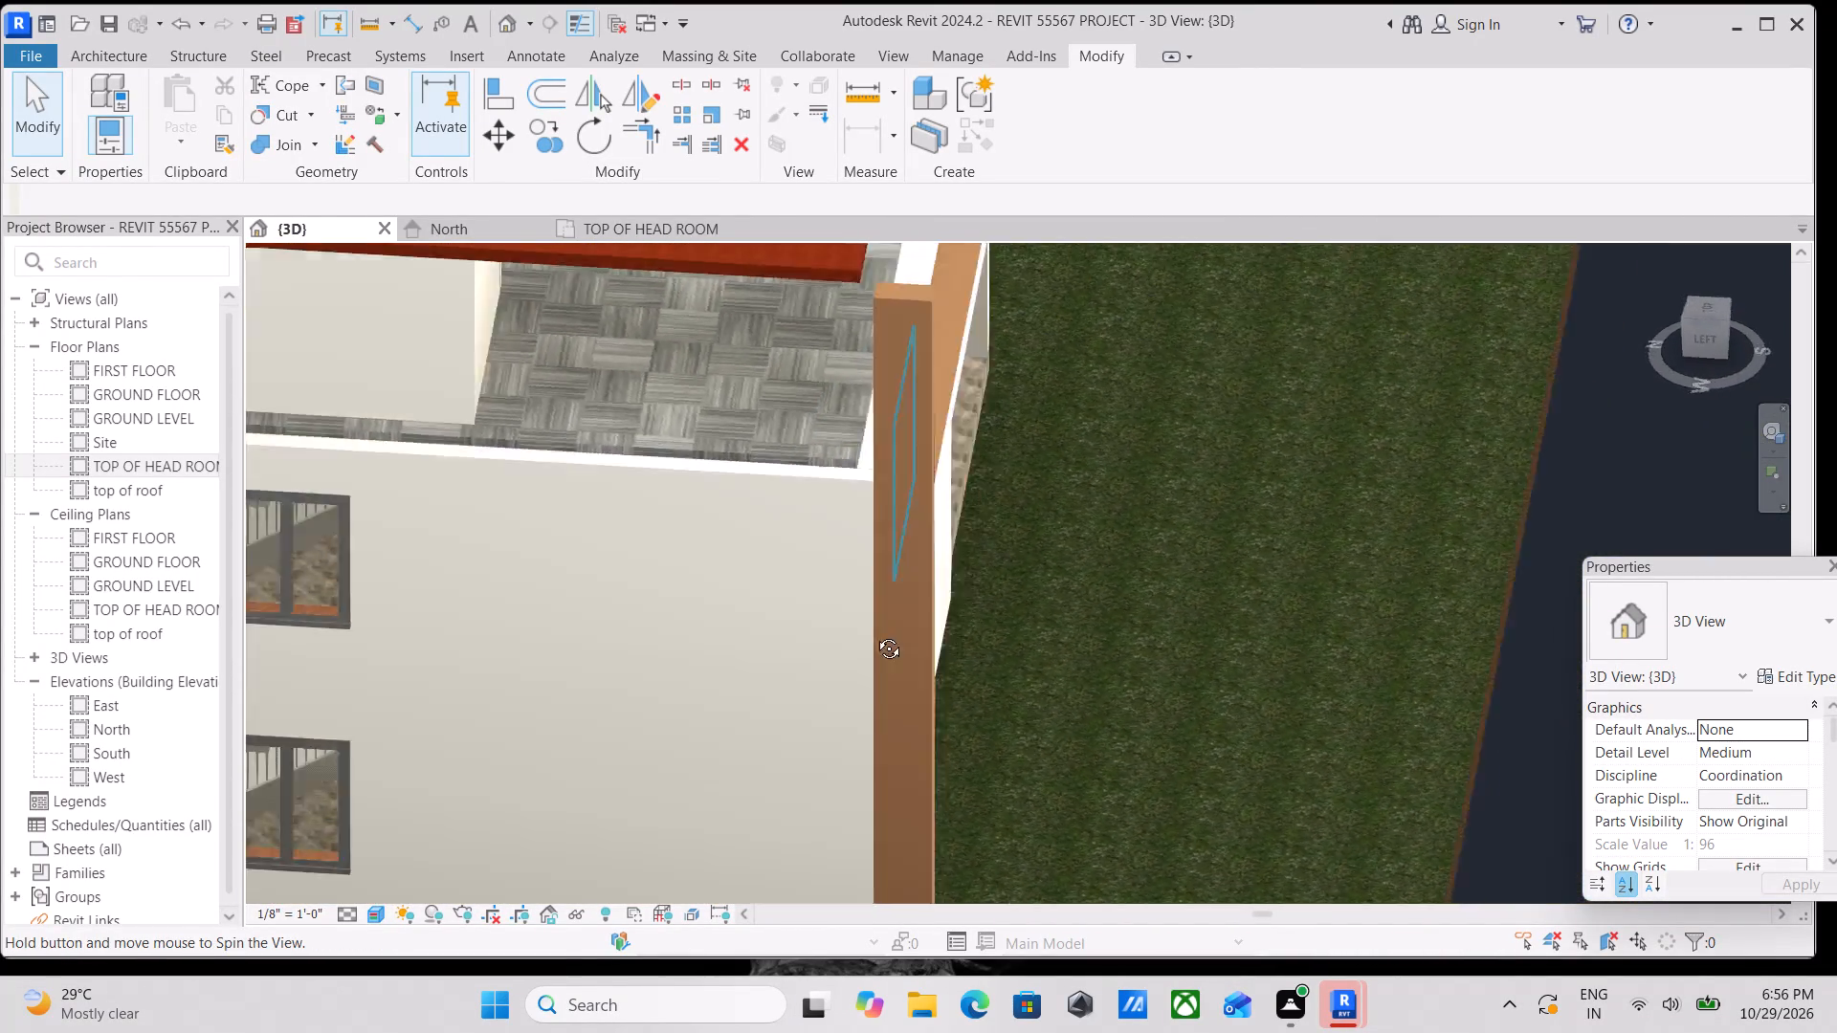
middle_click_drag(874, 634, 430, 601, "shift")
middle_click_drag(807, 590, 920, 432)
scroll(921, 474, "down", 2)
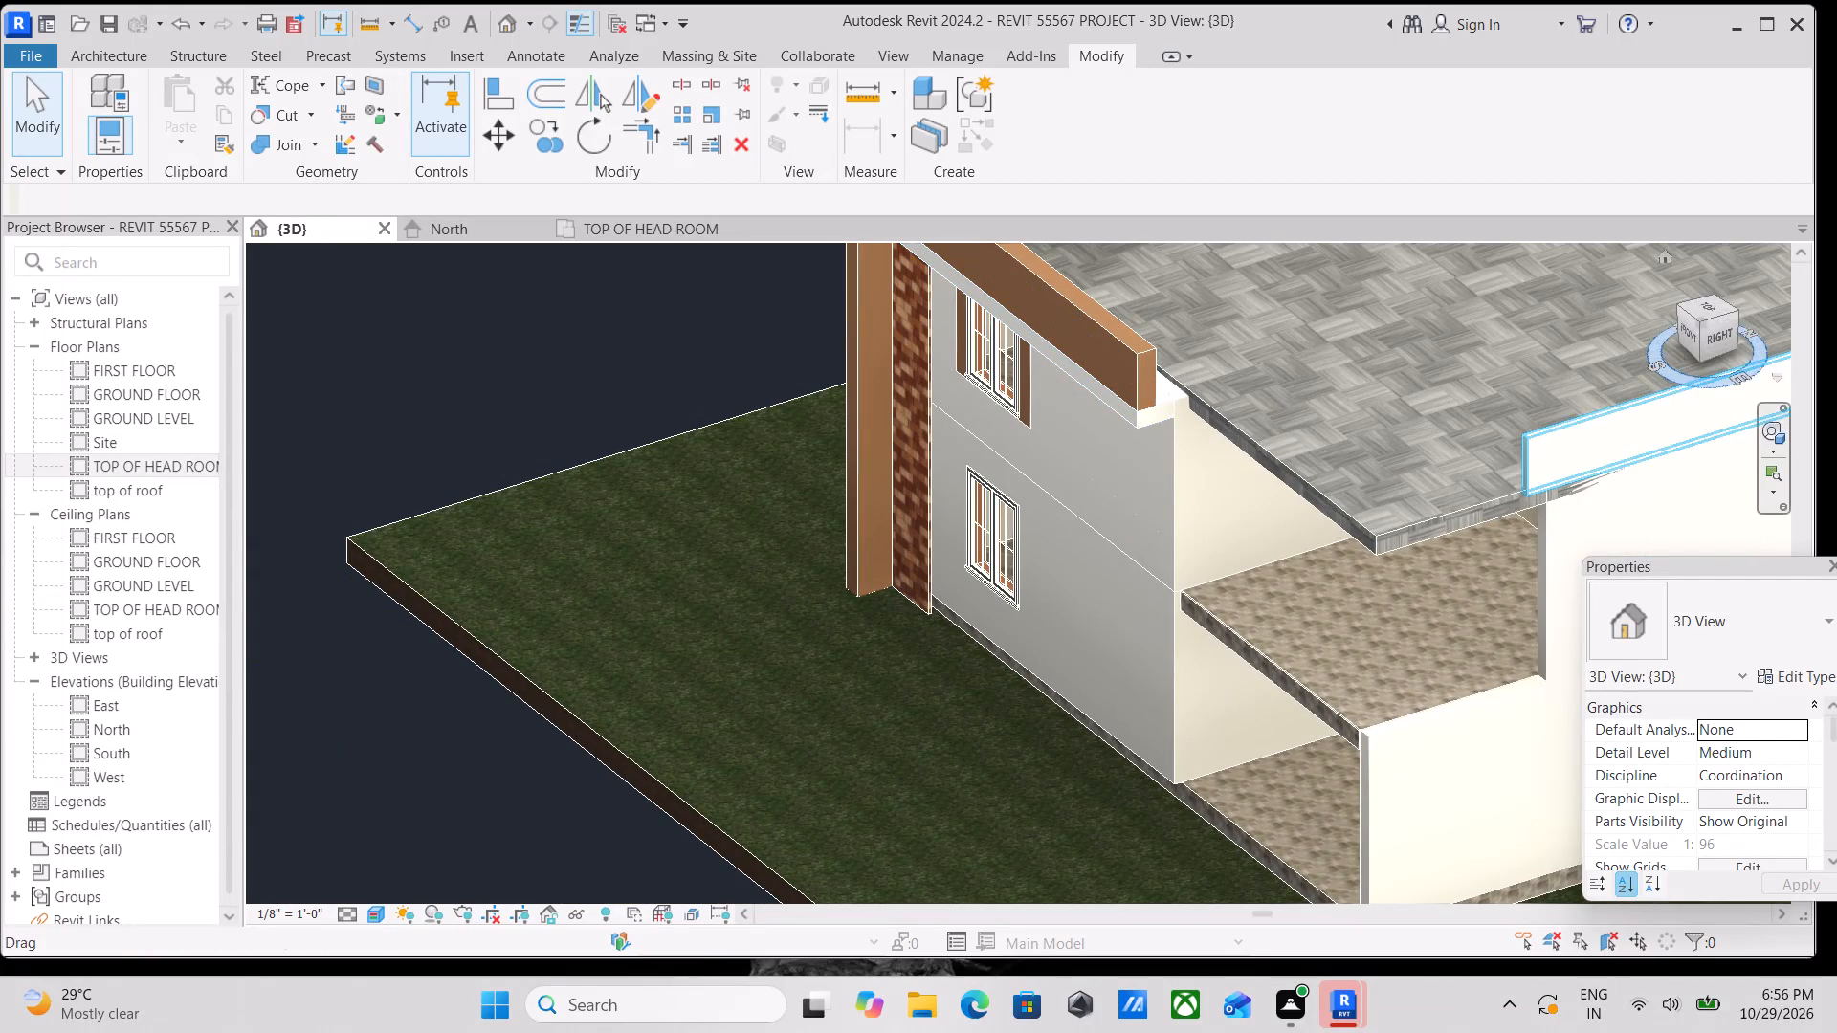
scroll(1347, 345, "down", 2)
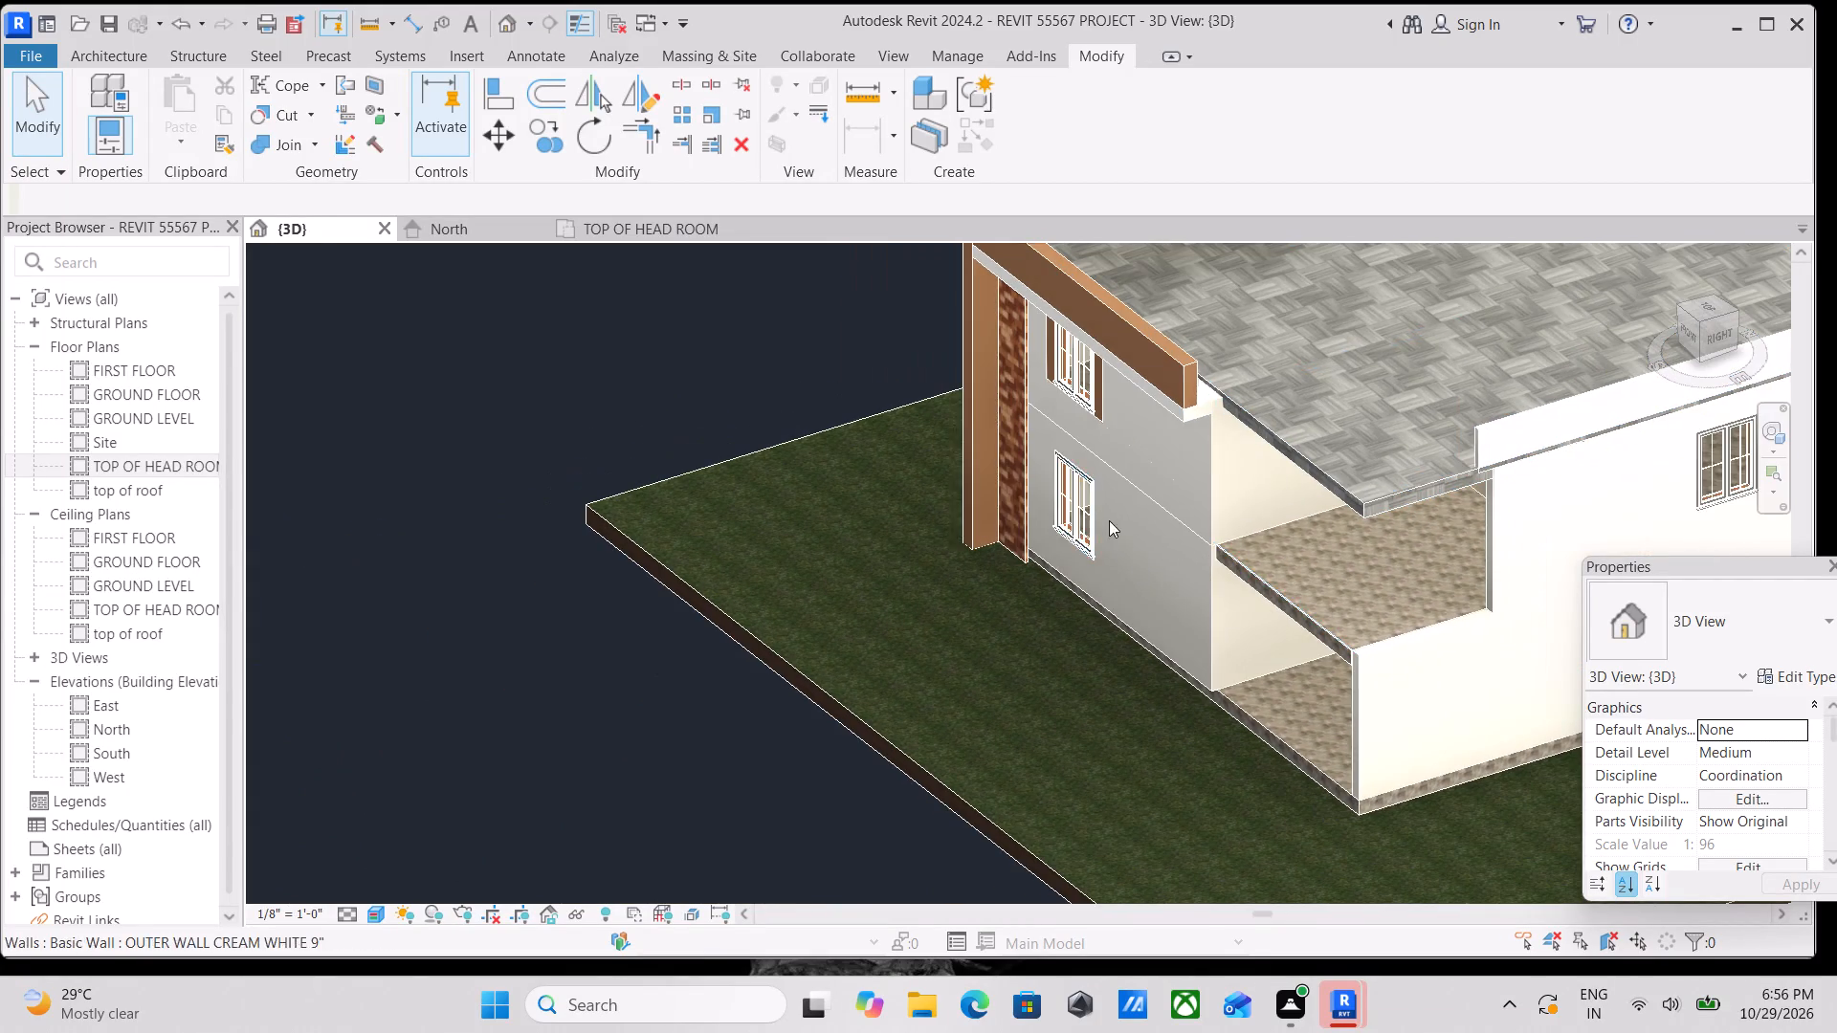
middle_click_drag(1109, 520, 1321, 554, "shift")
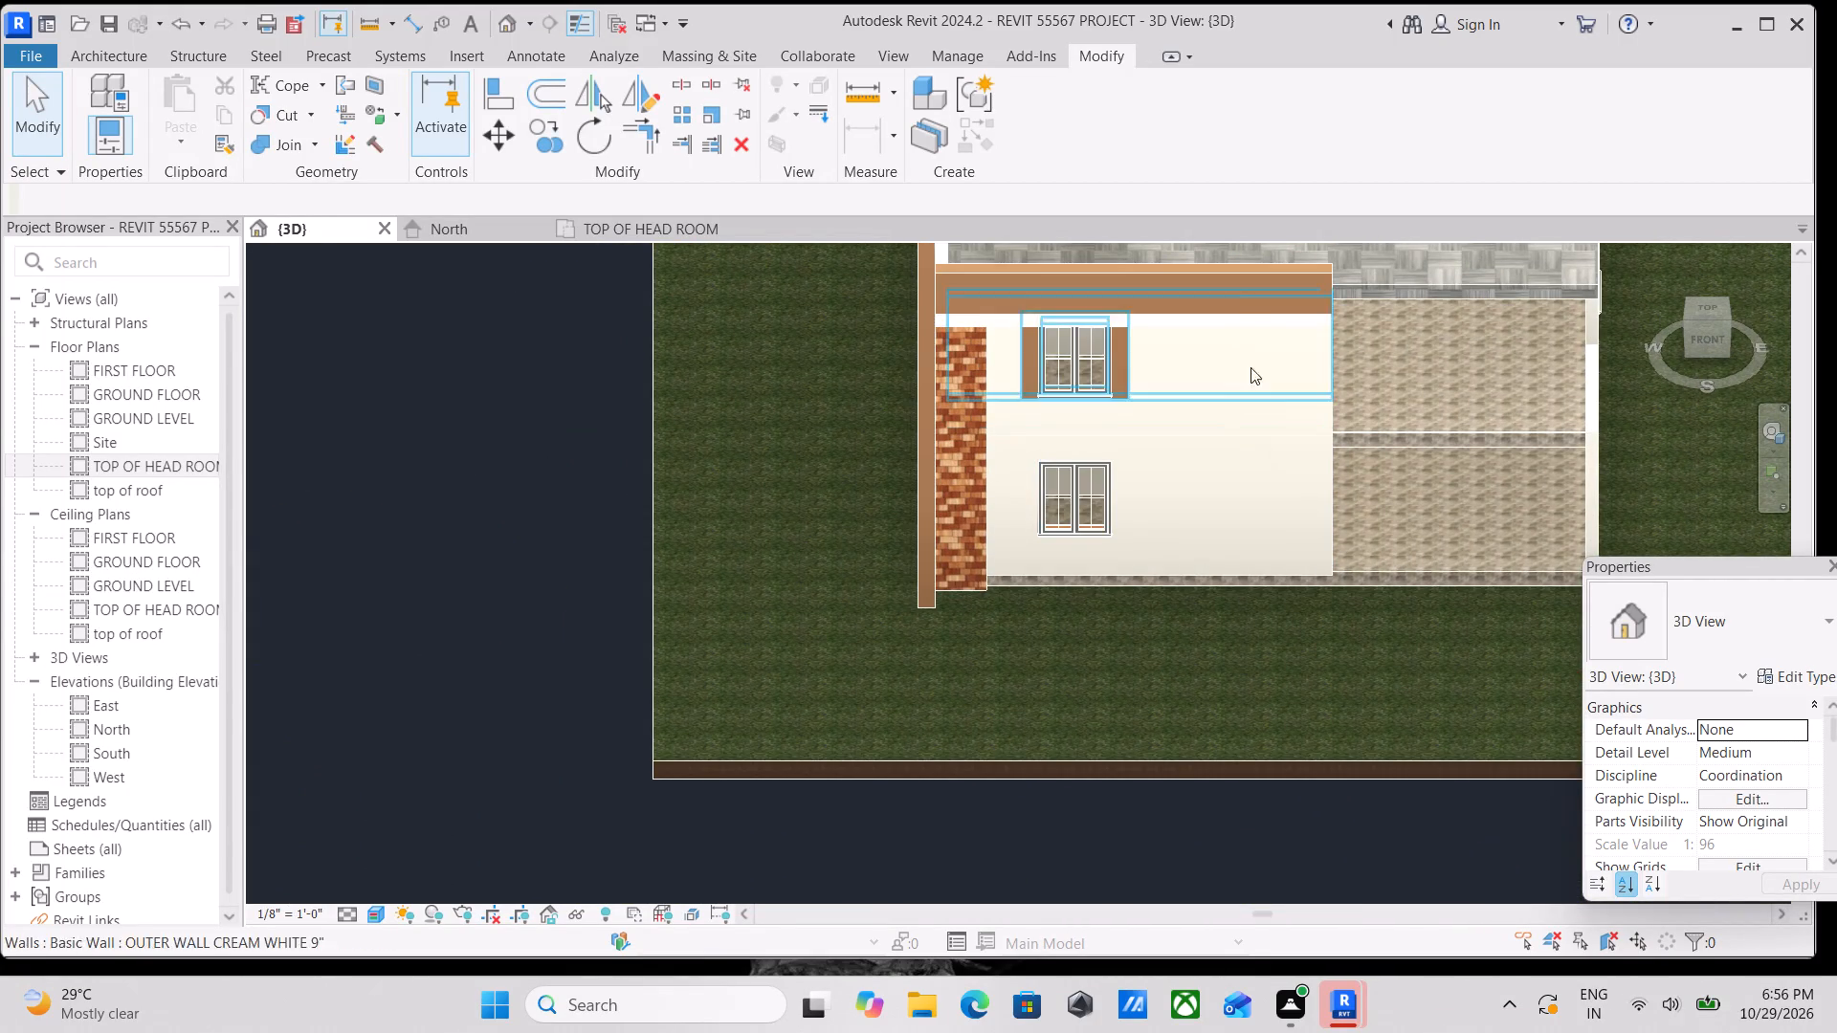
middle_click_drag(1249, 311, 1074, 494, "shift")
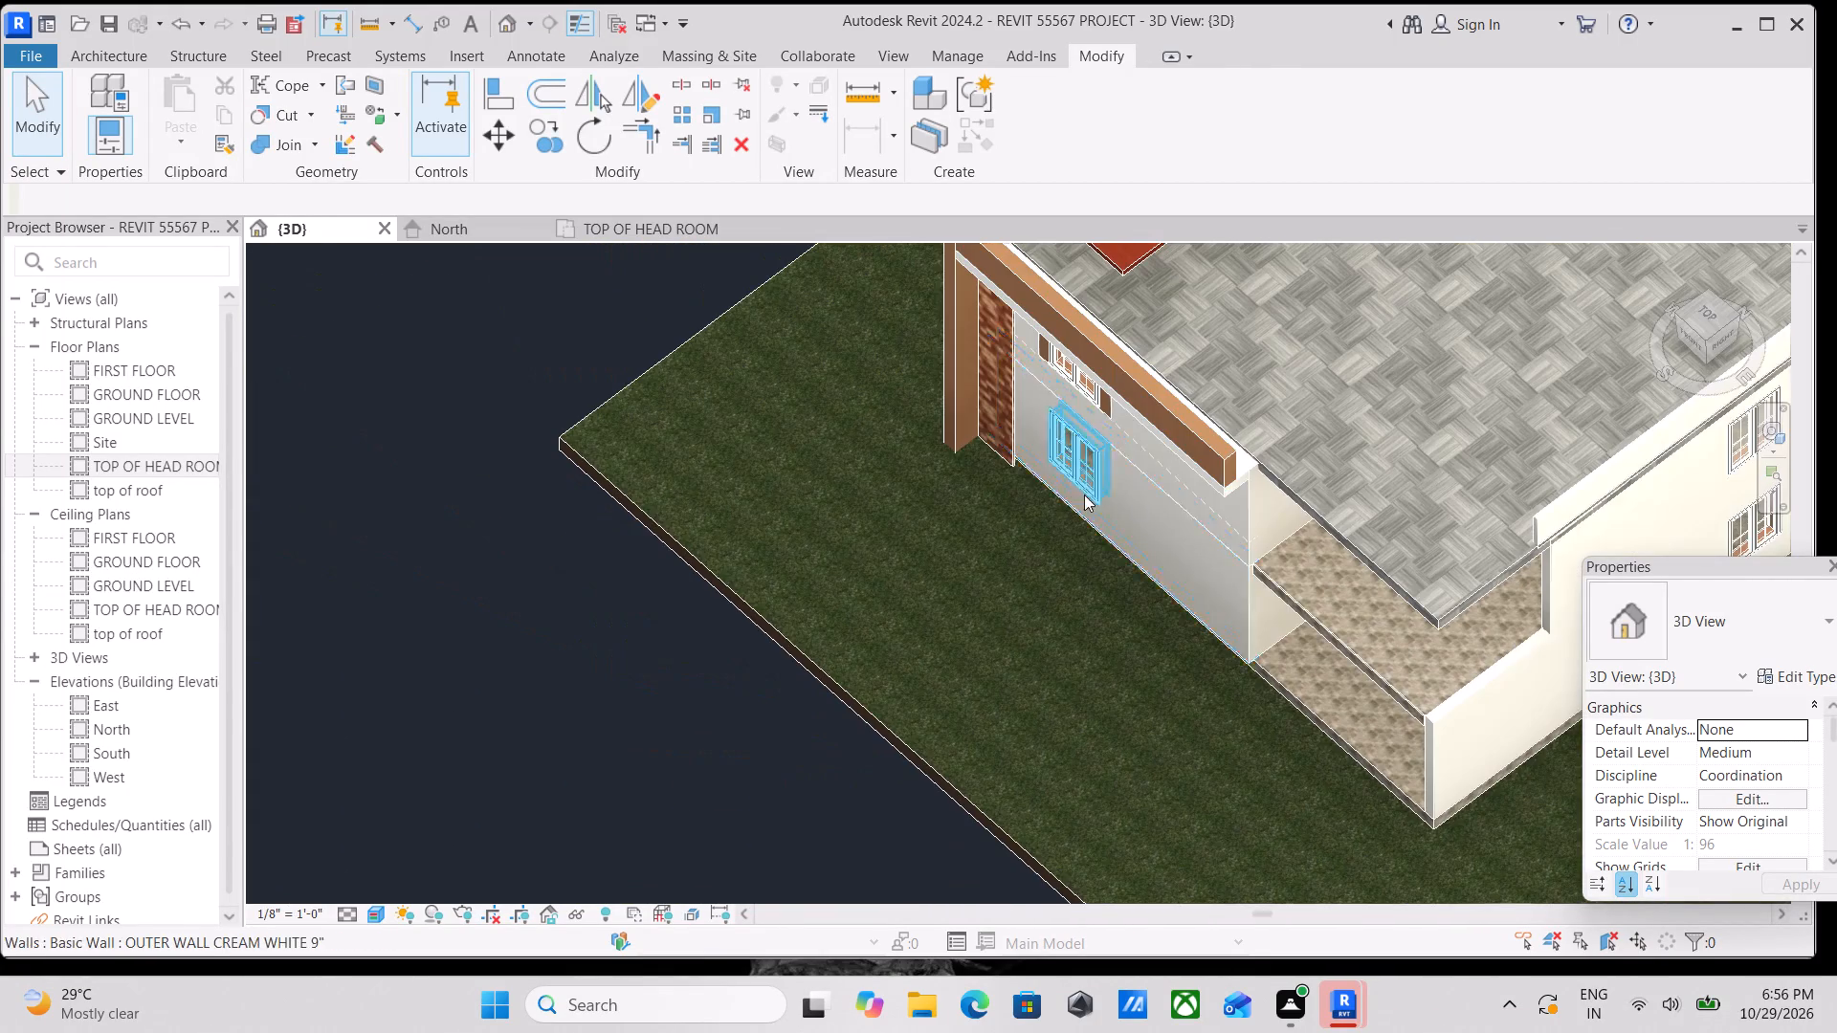
middle_click_drag(1188, 477, 1174, 250)
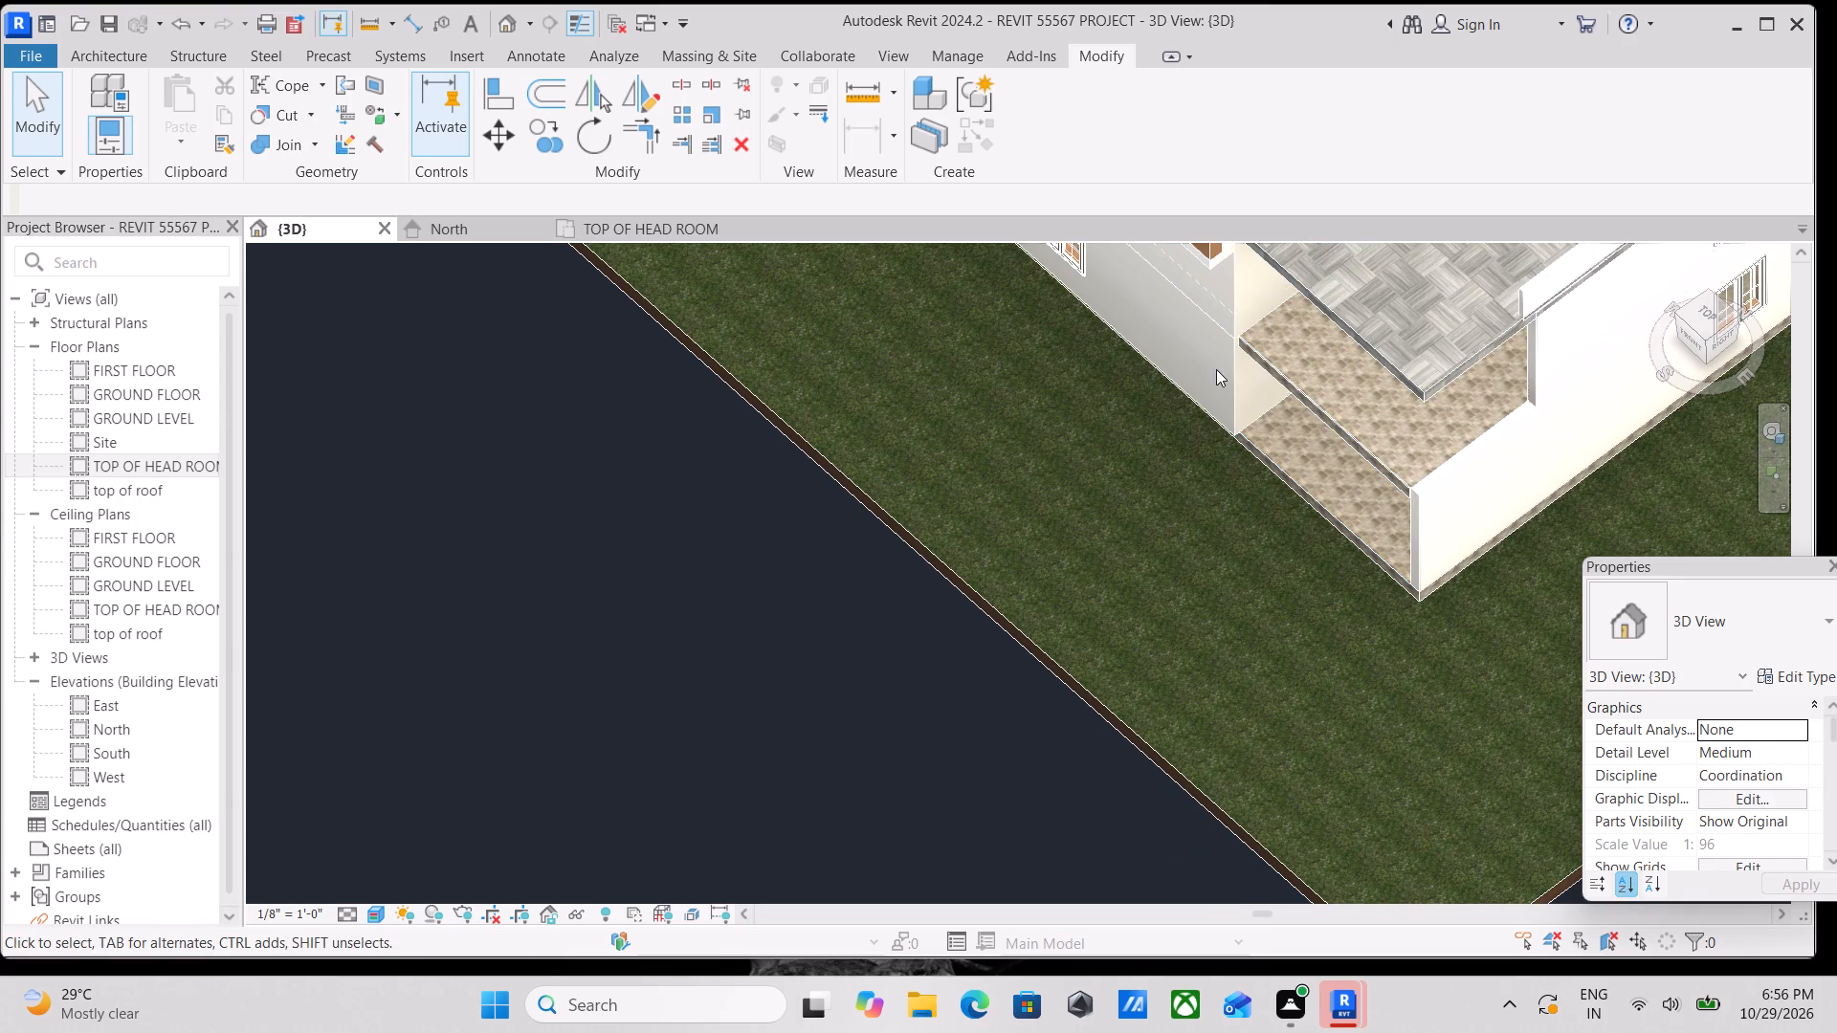
middle_click_drag(1216, 369, 1235, 488)
middle_click_drag(1268, 468, 1346, 78, "shift")
middle_click_drag(1253, 412, 1098, 847)
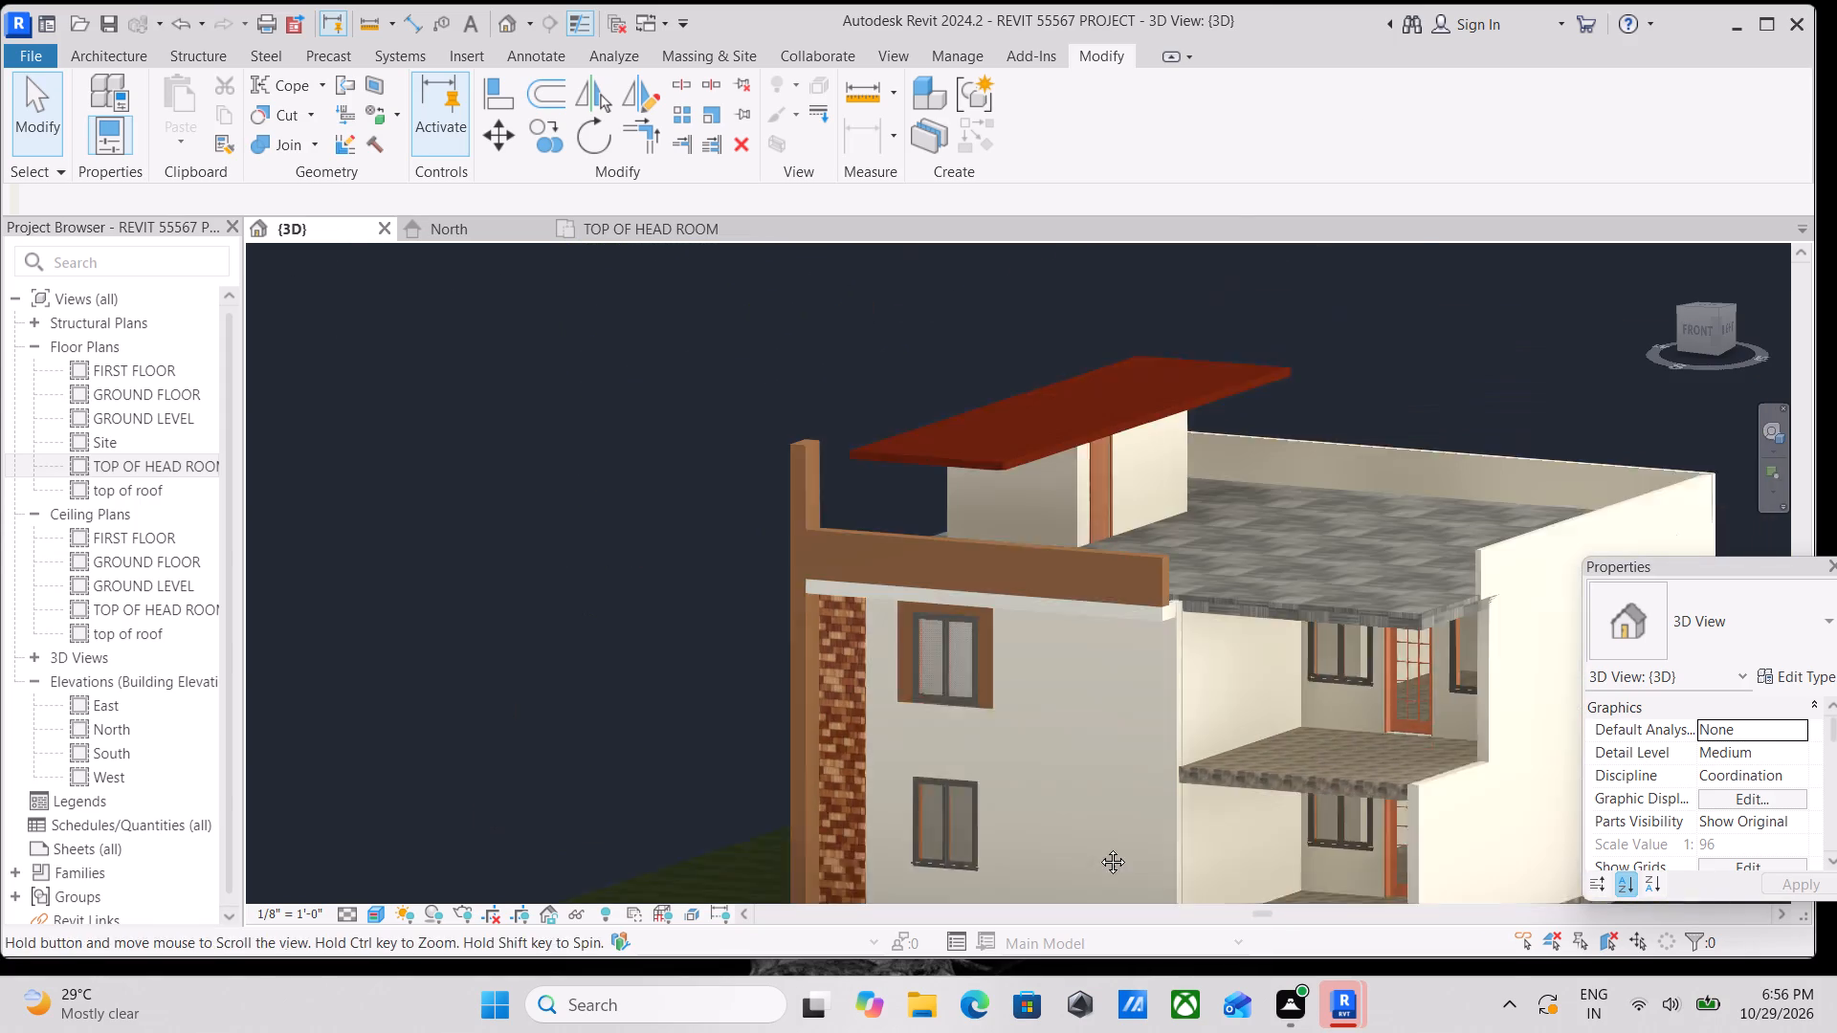
middle_click_drag(1098, 847, 1095, 851)
scroll(1181, 672, "up", 5)
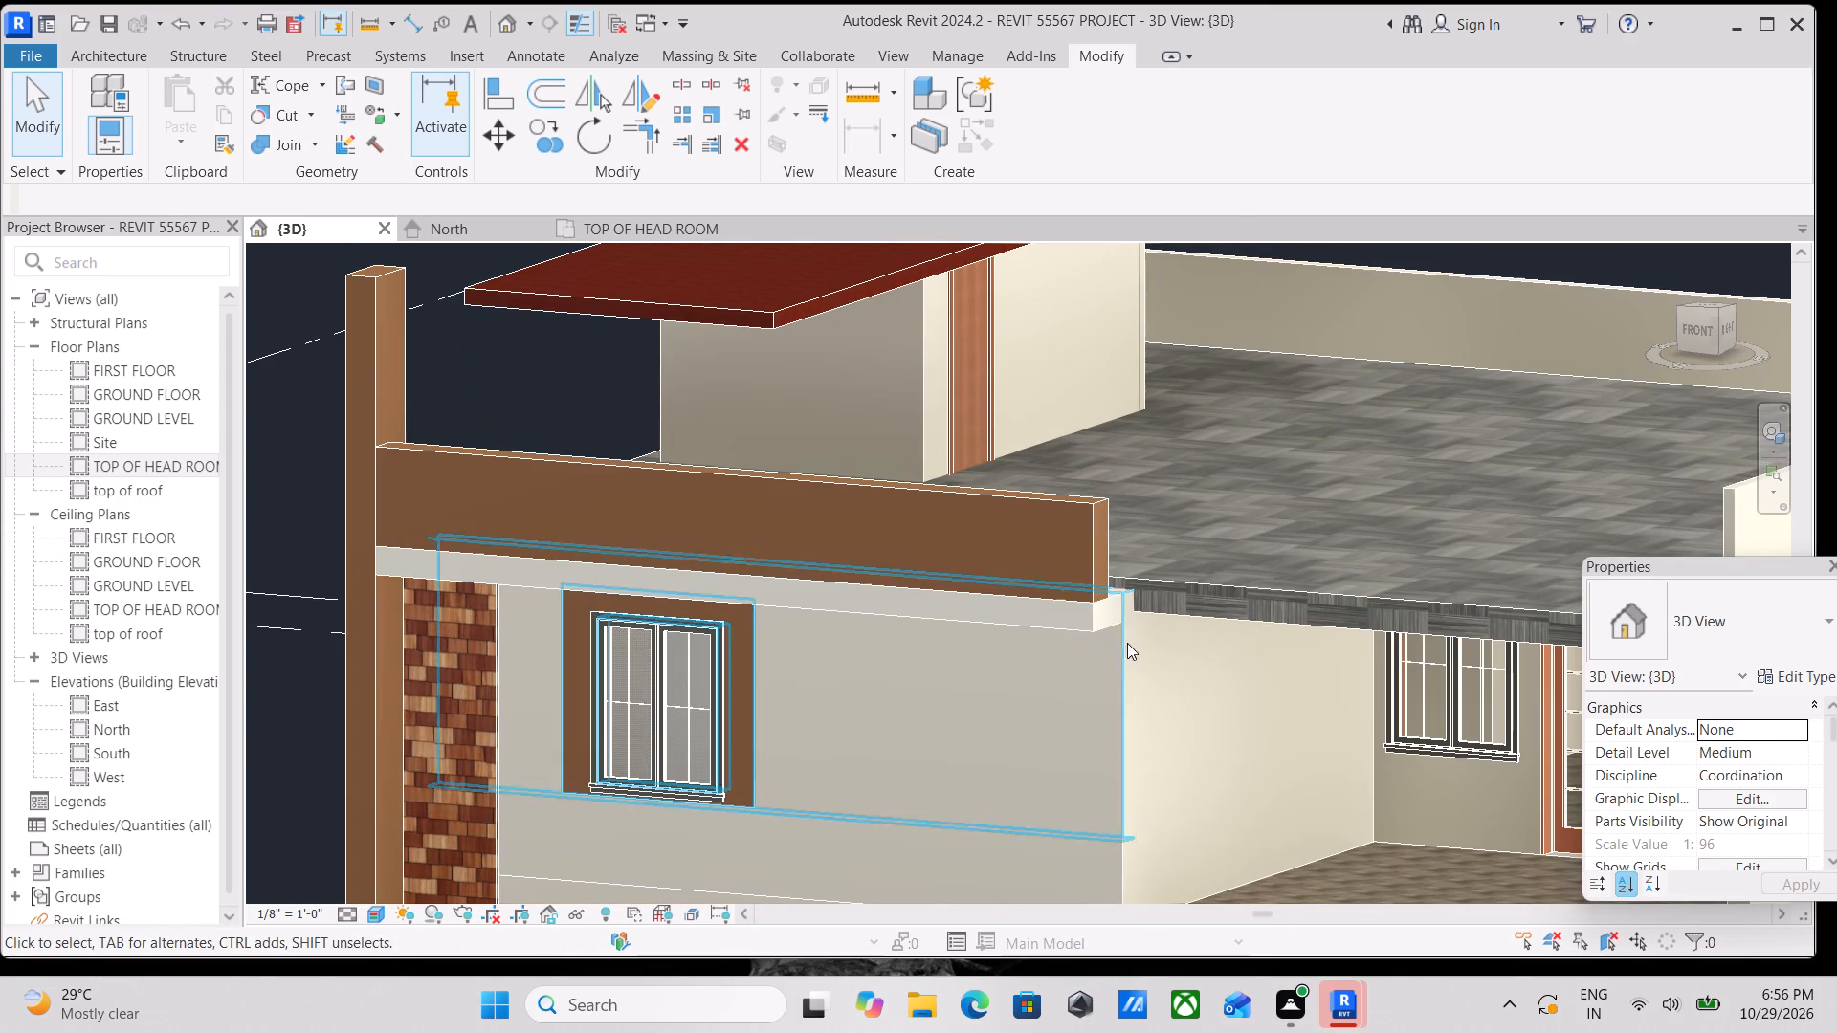
middle_click_drag(521, 655, 810, 529)
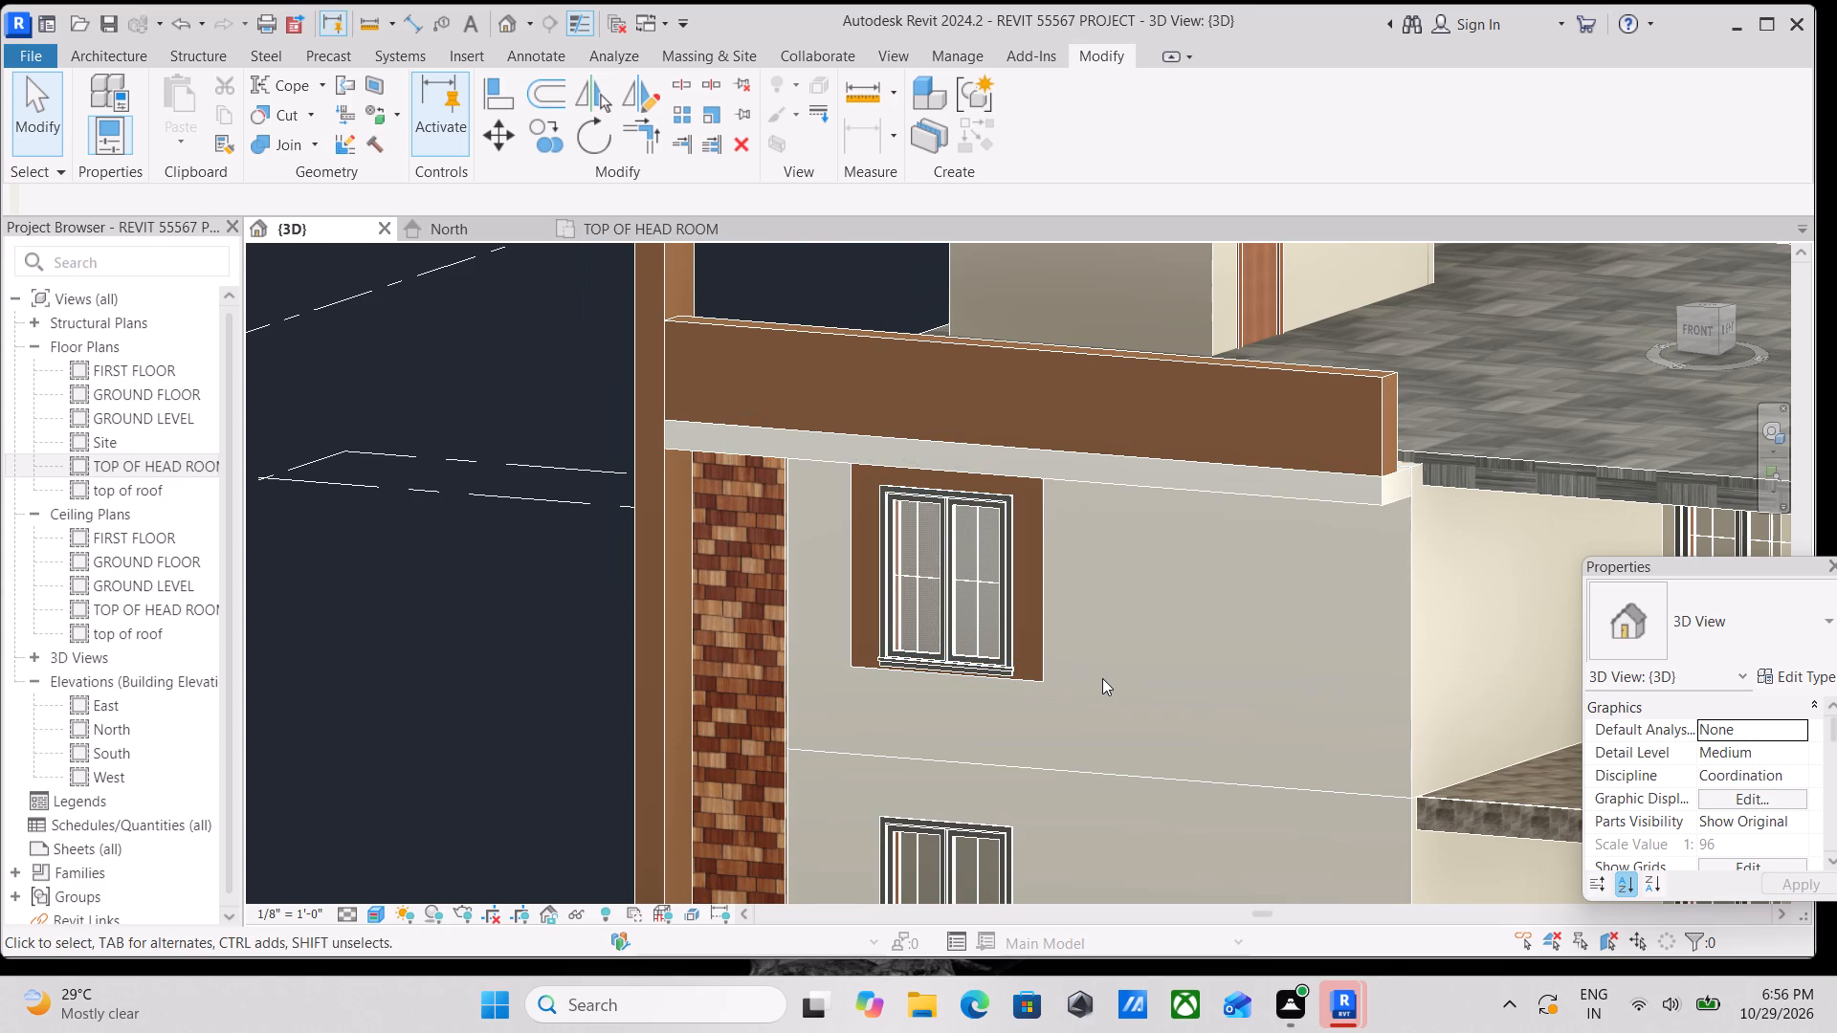
middle_click_drag(1176, 687, 894, 585)
middle_click_drag(1042, 637, 778, 586)
scroll(1106, 675, "down", 2)
middle_click_drag(1113, 643, 1234, 830, "shift")
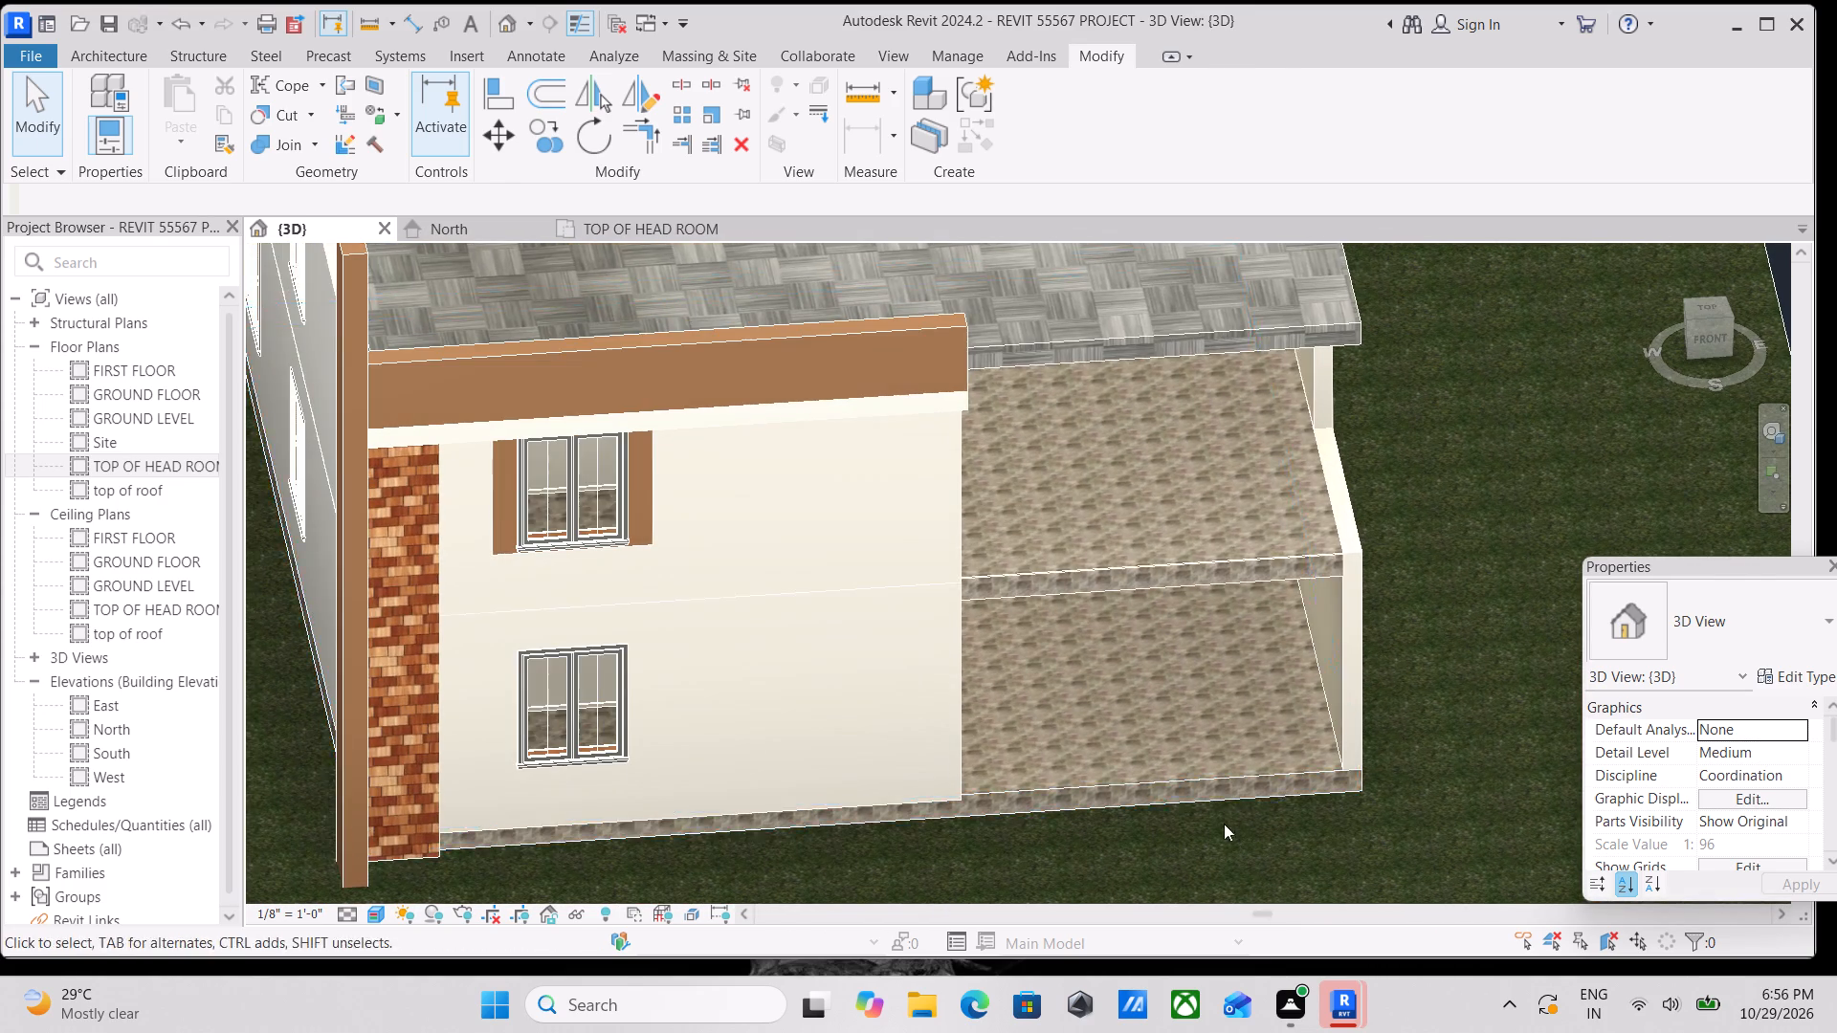
scroll(1170, 582, "down", 1)
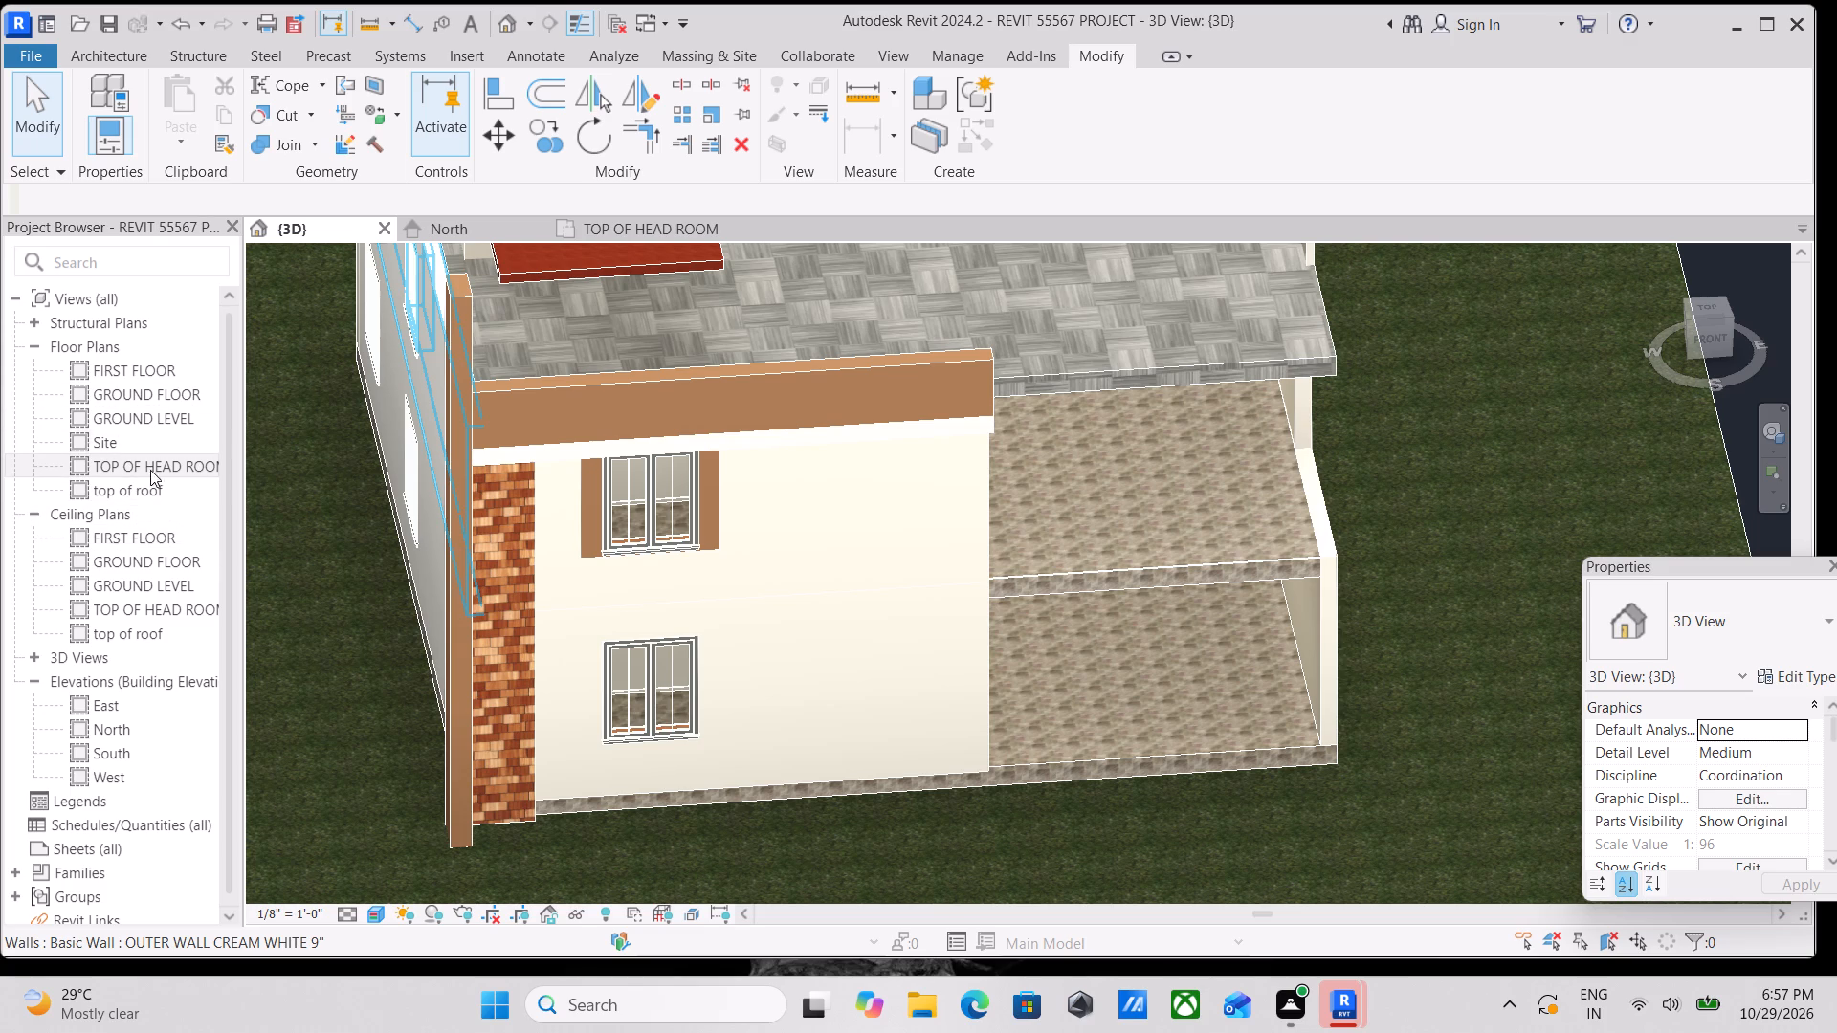
Open the FIRST FLOOR plan at the front balcony, dismissing the save reminder without saving.
triple_click(166, 371)
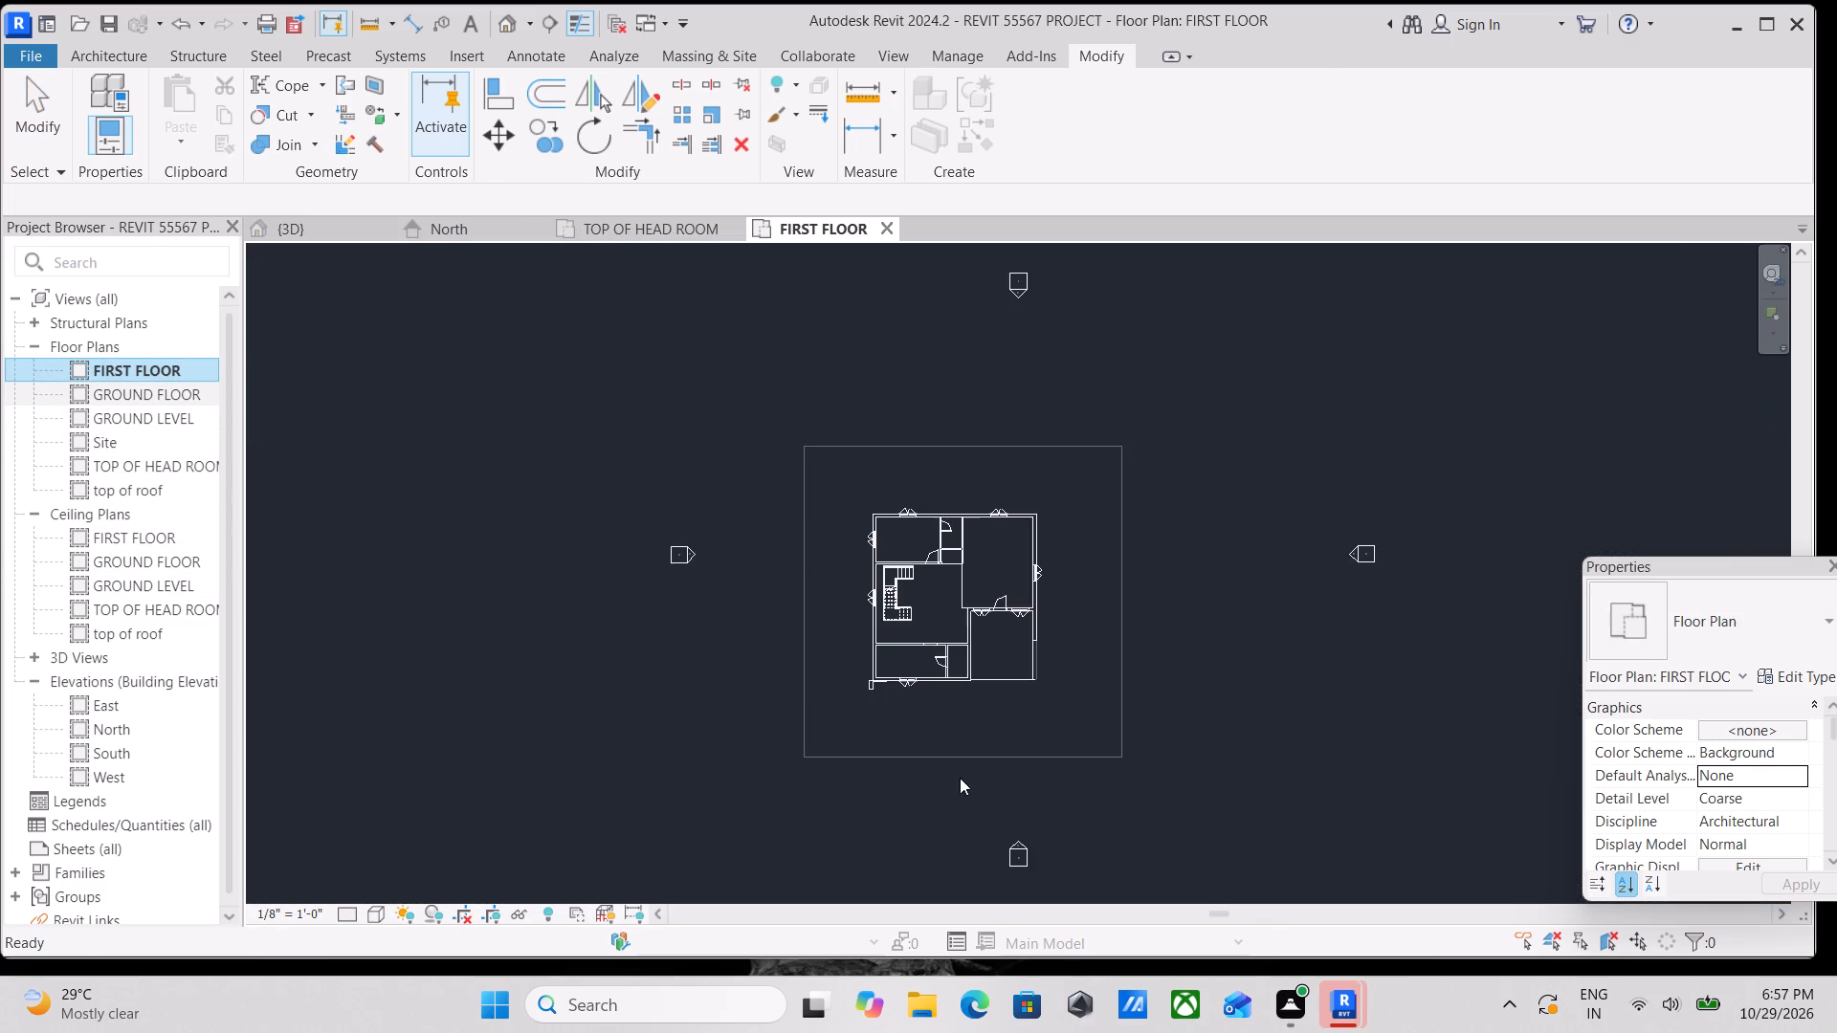
scroll(948, 737, "up", 3)
scroll(1035, 625, "up", 4)
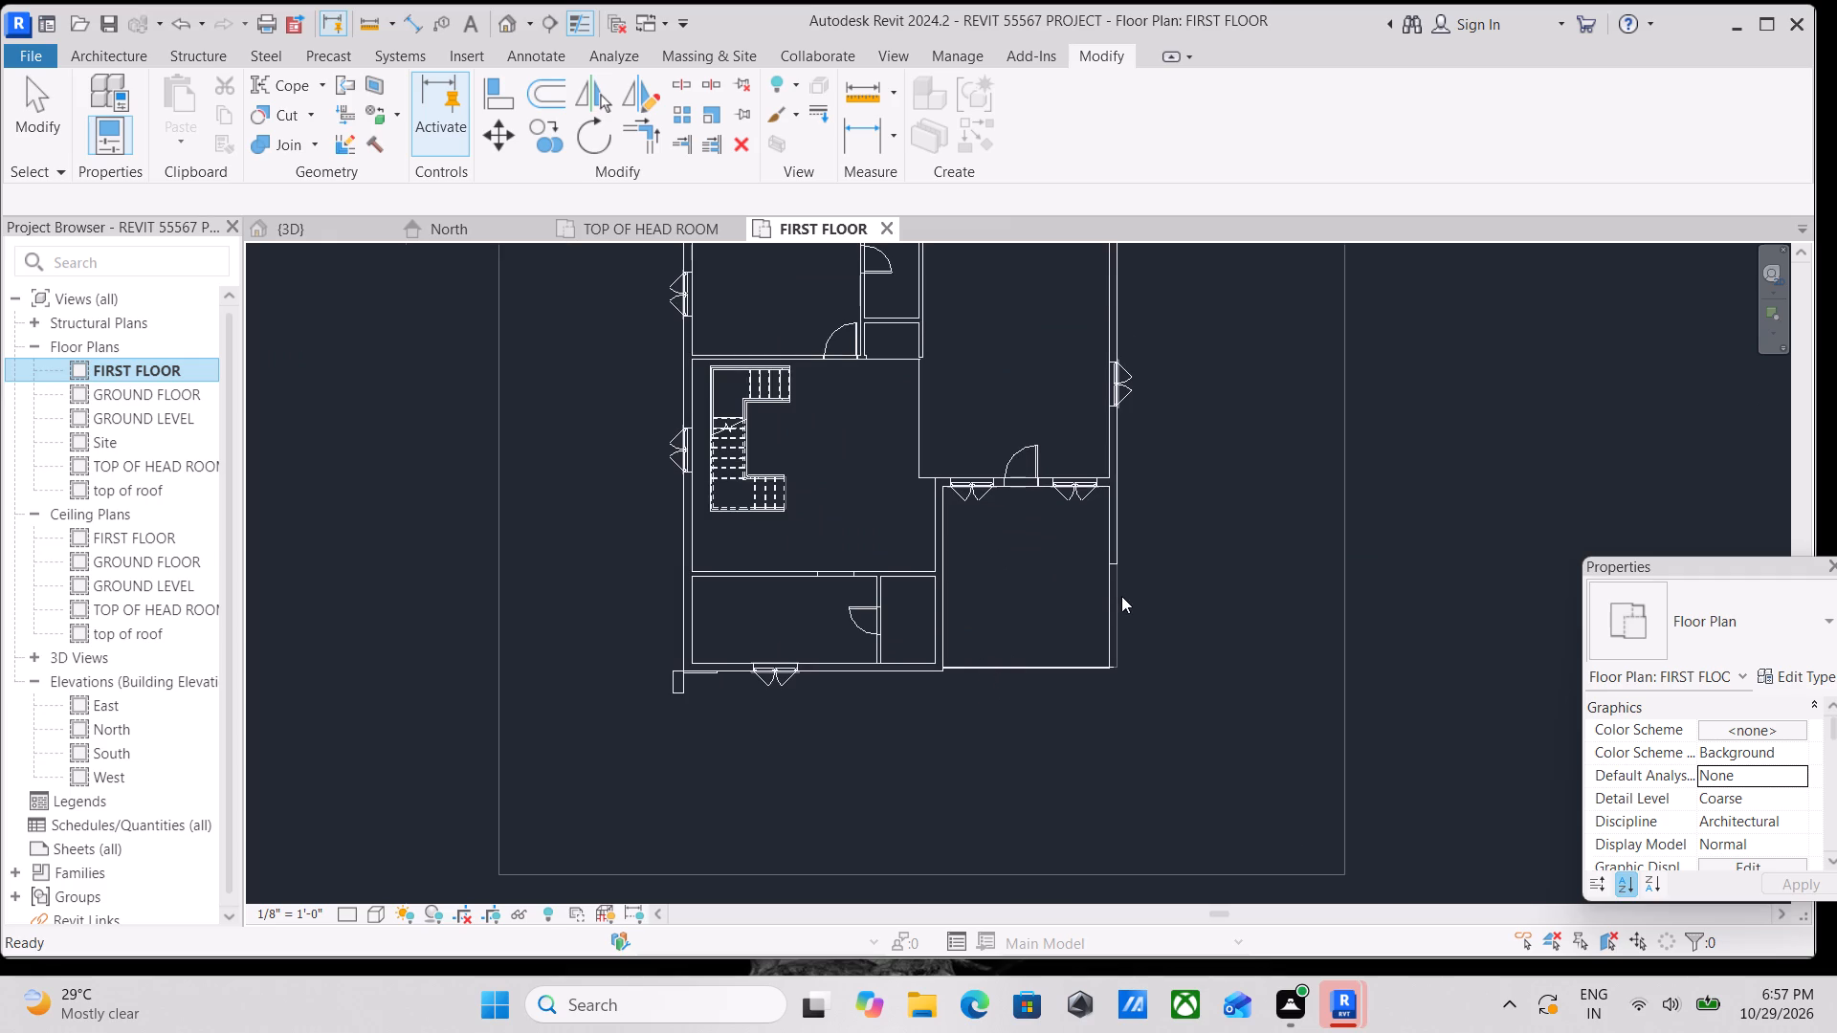
scroll(1121, 596, "up", 3)
middle_click_drag(976, 671, 1004, 721)
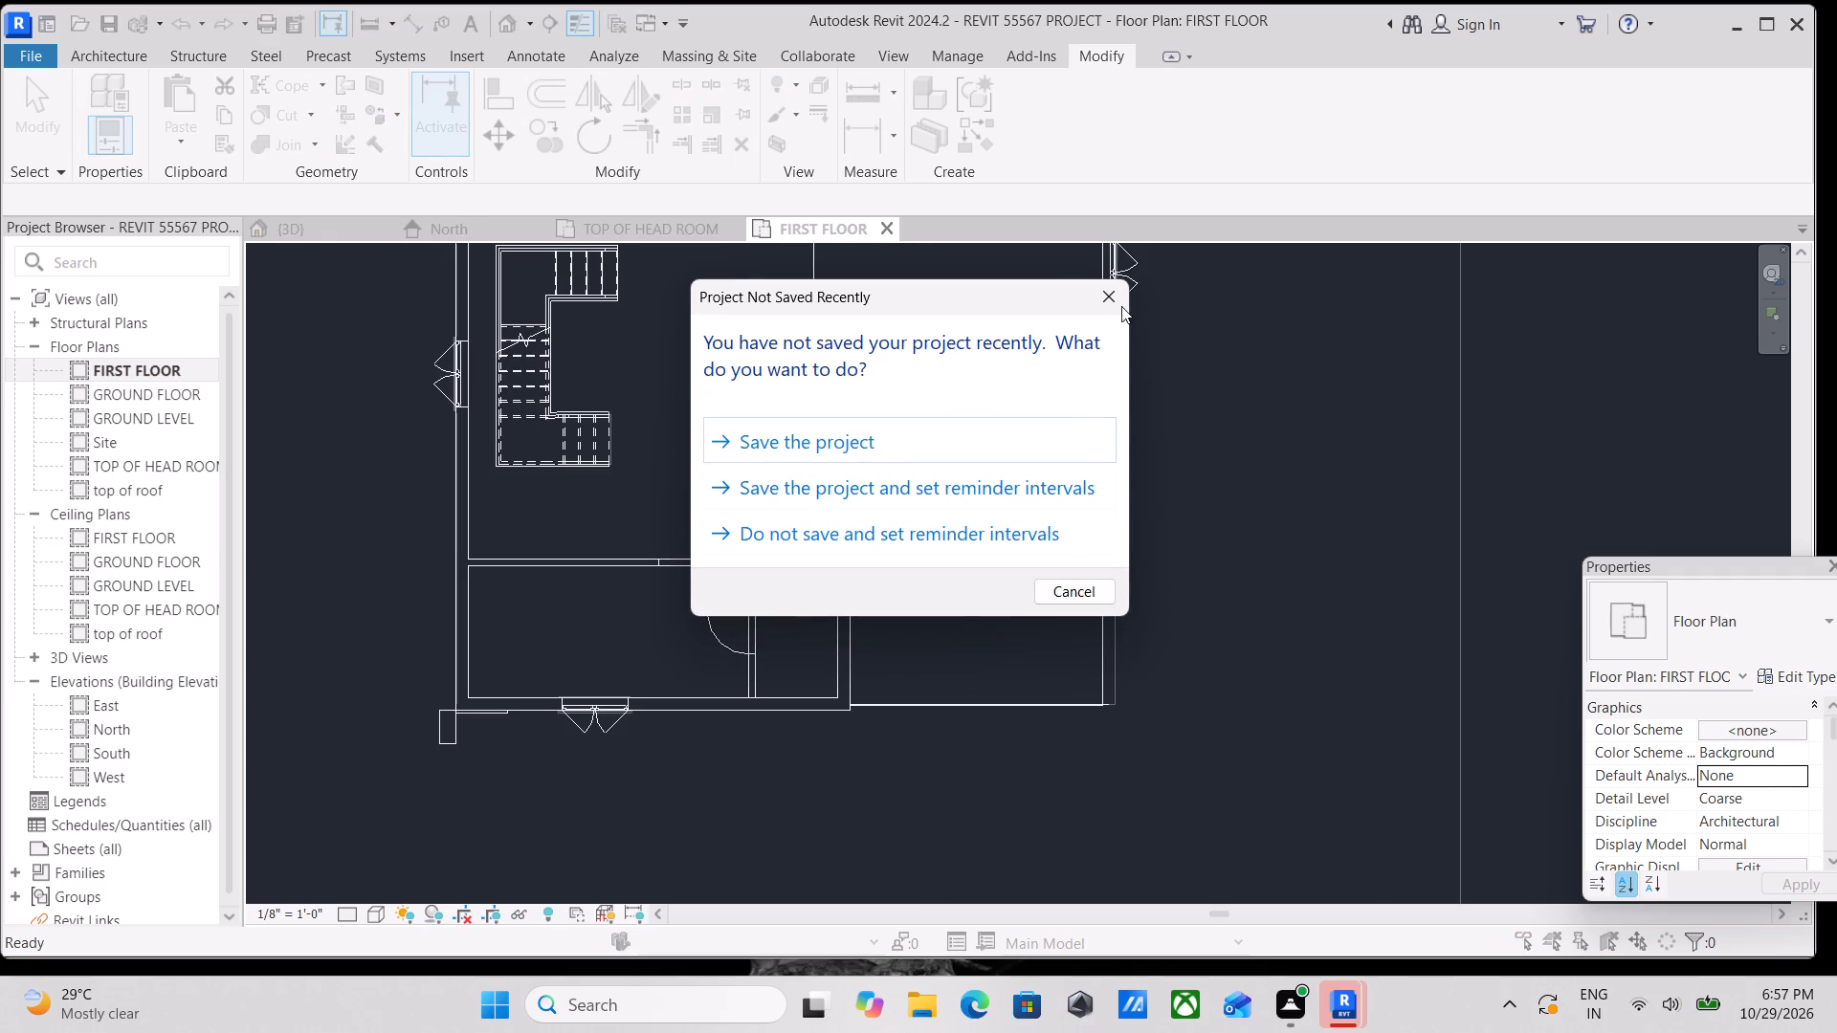
left_click(1109, 300)
scroll(1060, 734, "up", 4)
middle_click_drag(1029, 621, 1079, 656)
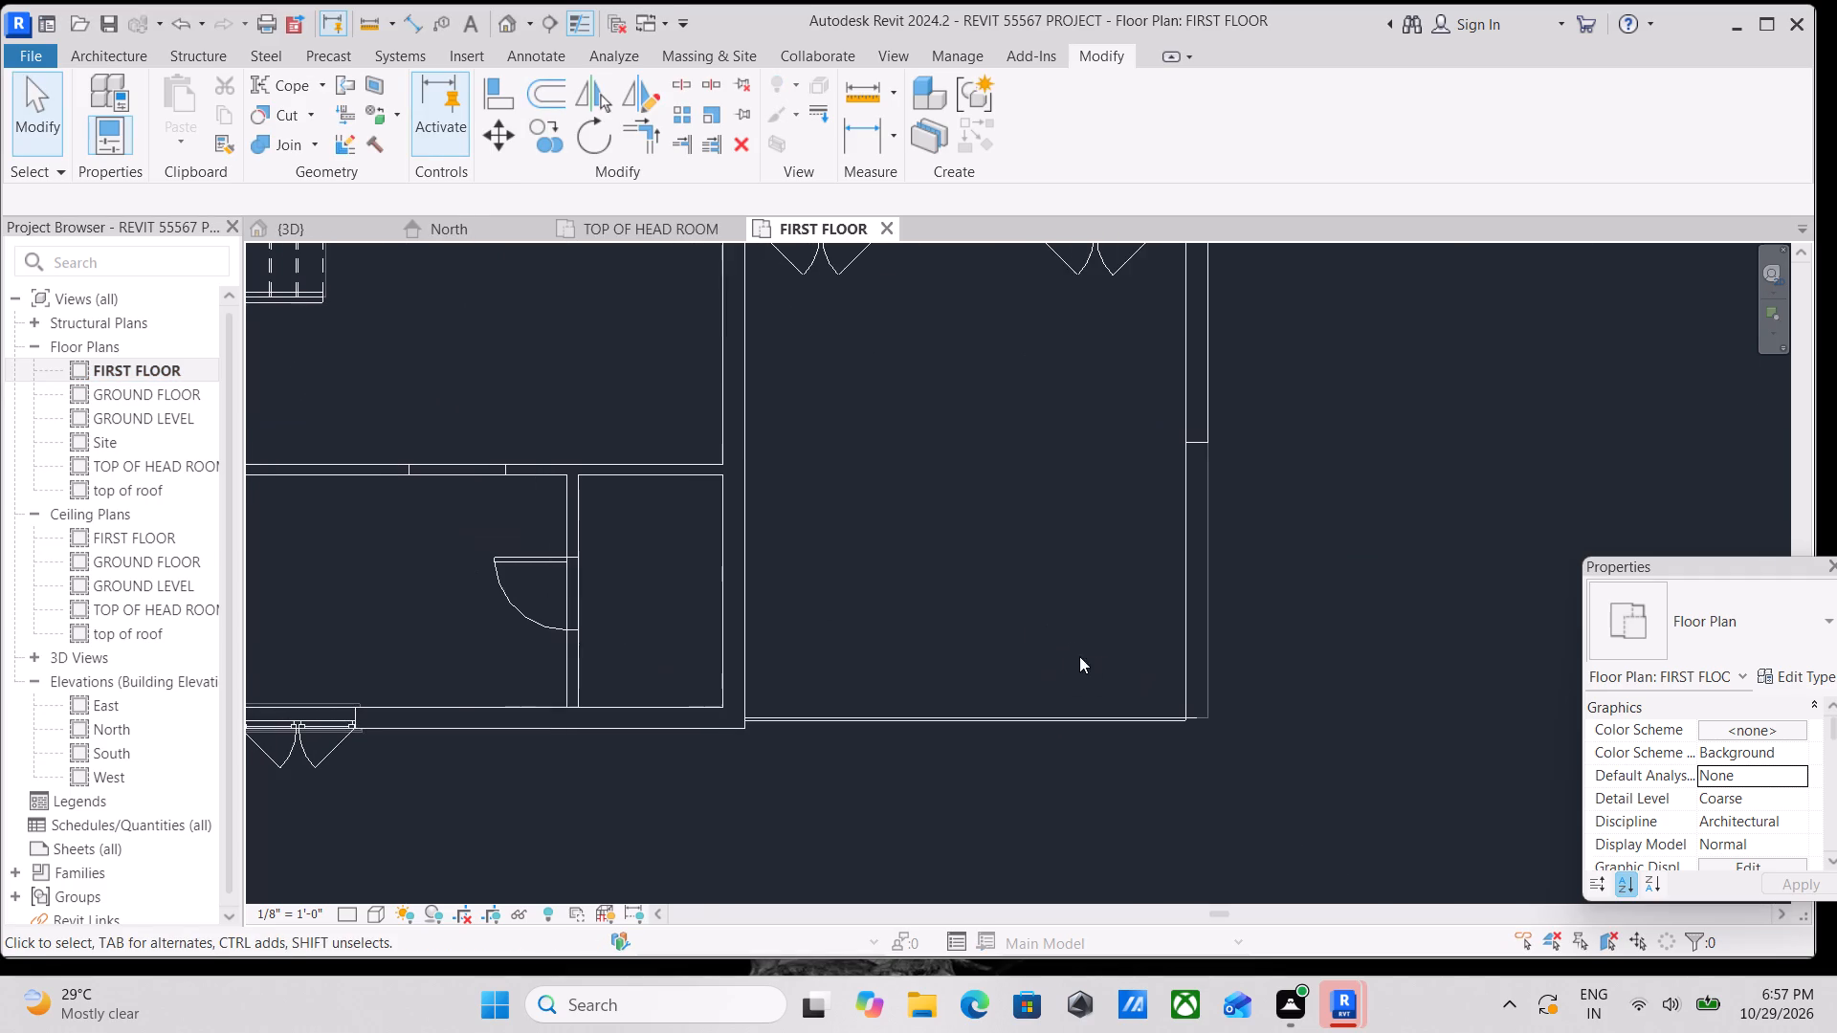
Start a sketched-path railing with a 2" offset and draw its first line inside the balcony's front edge, from the room wall to the side wall.
left_click(112, 48)
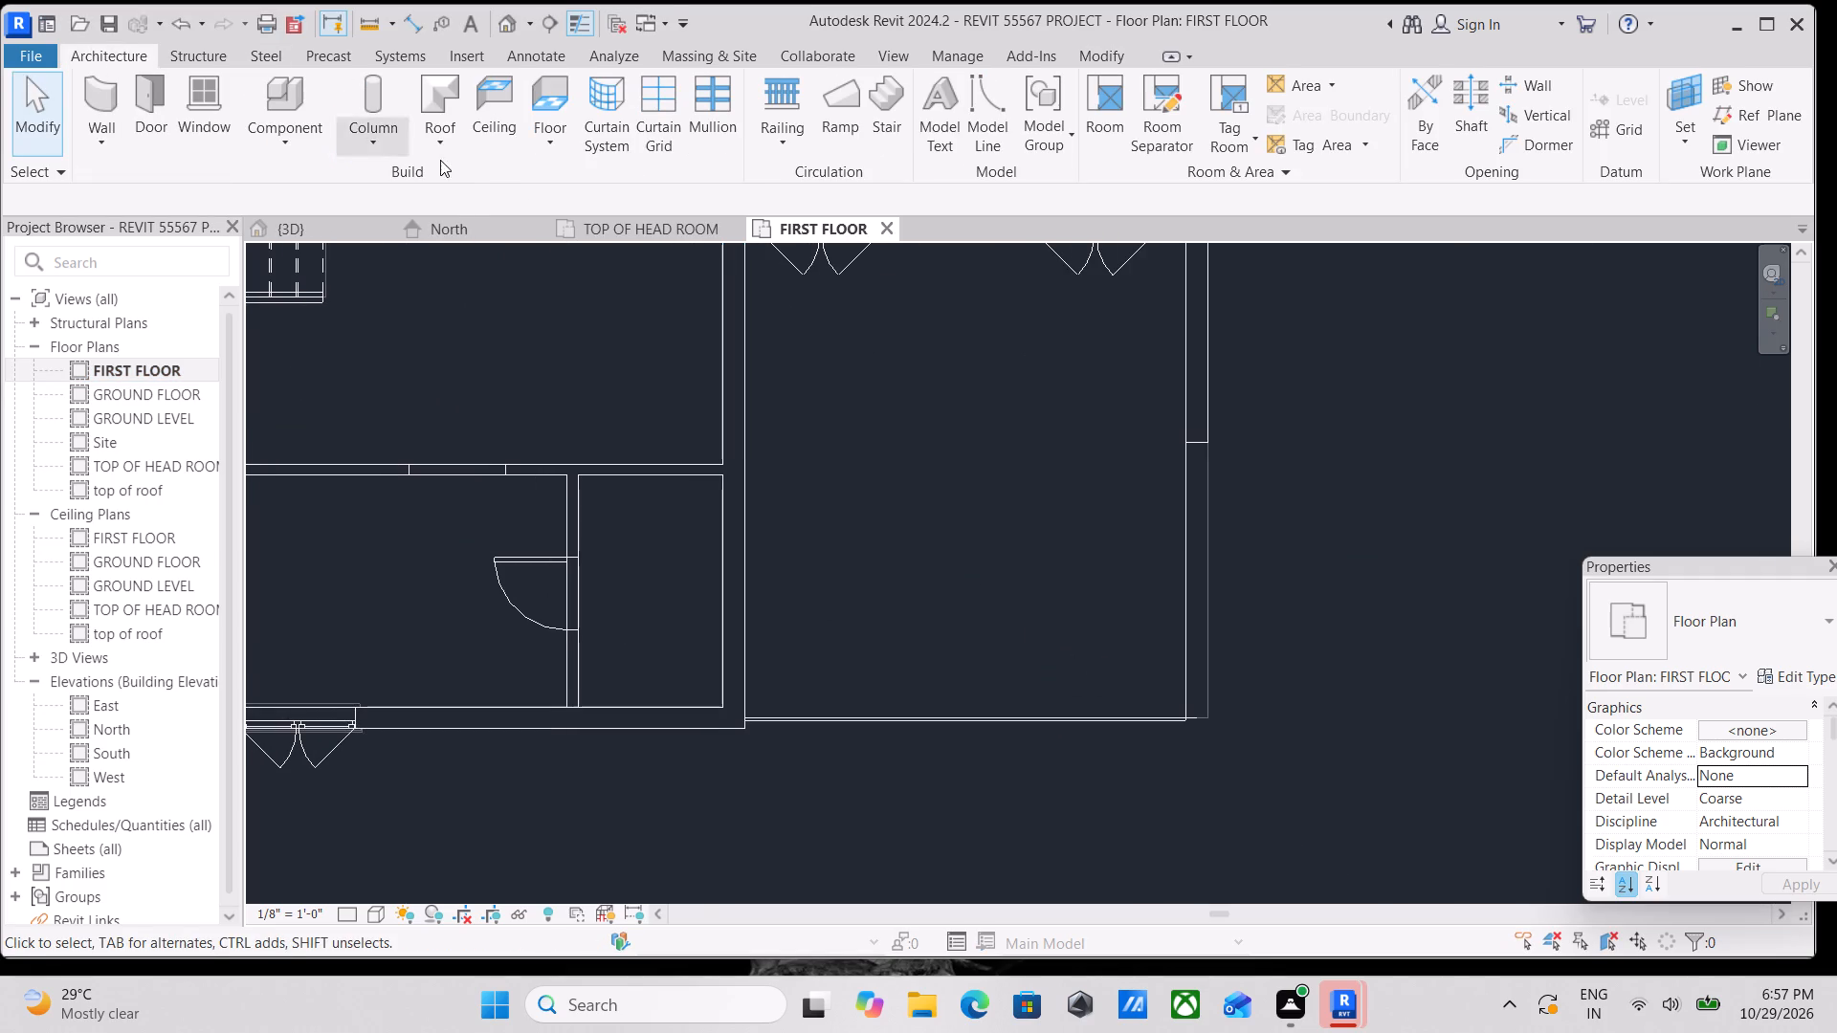
left_click(792, 143)
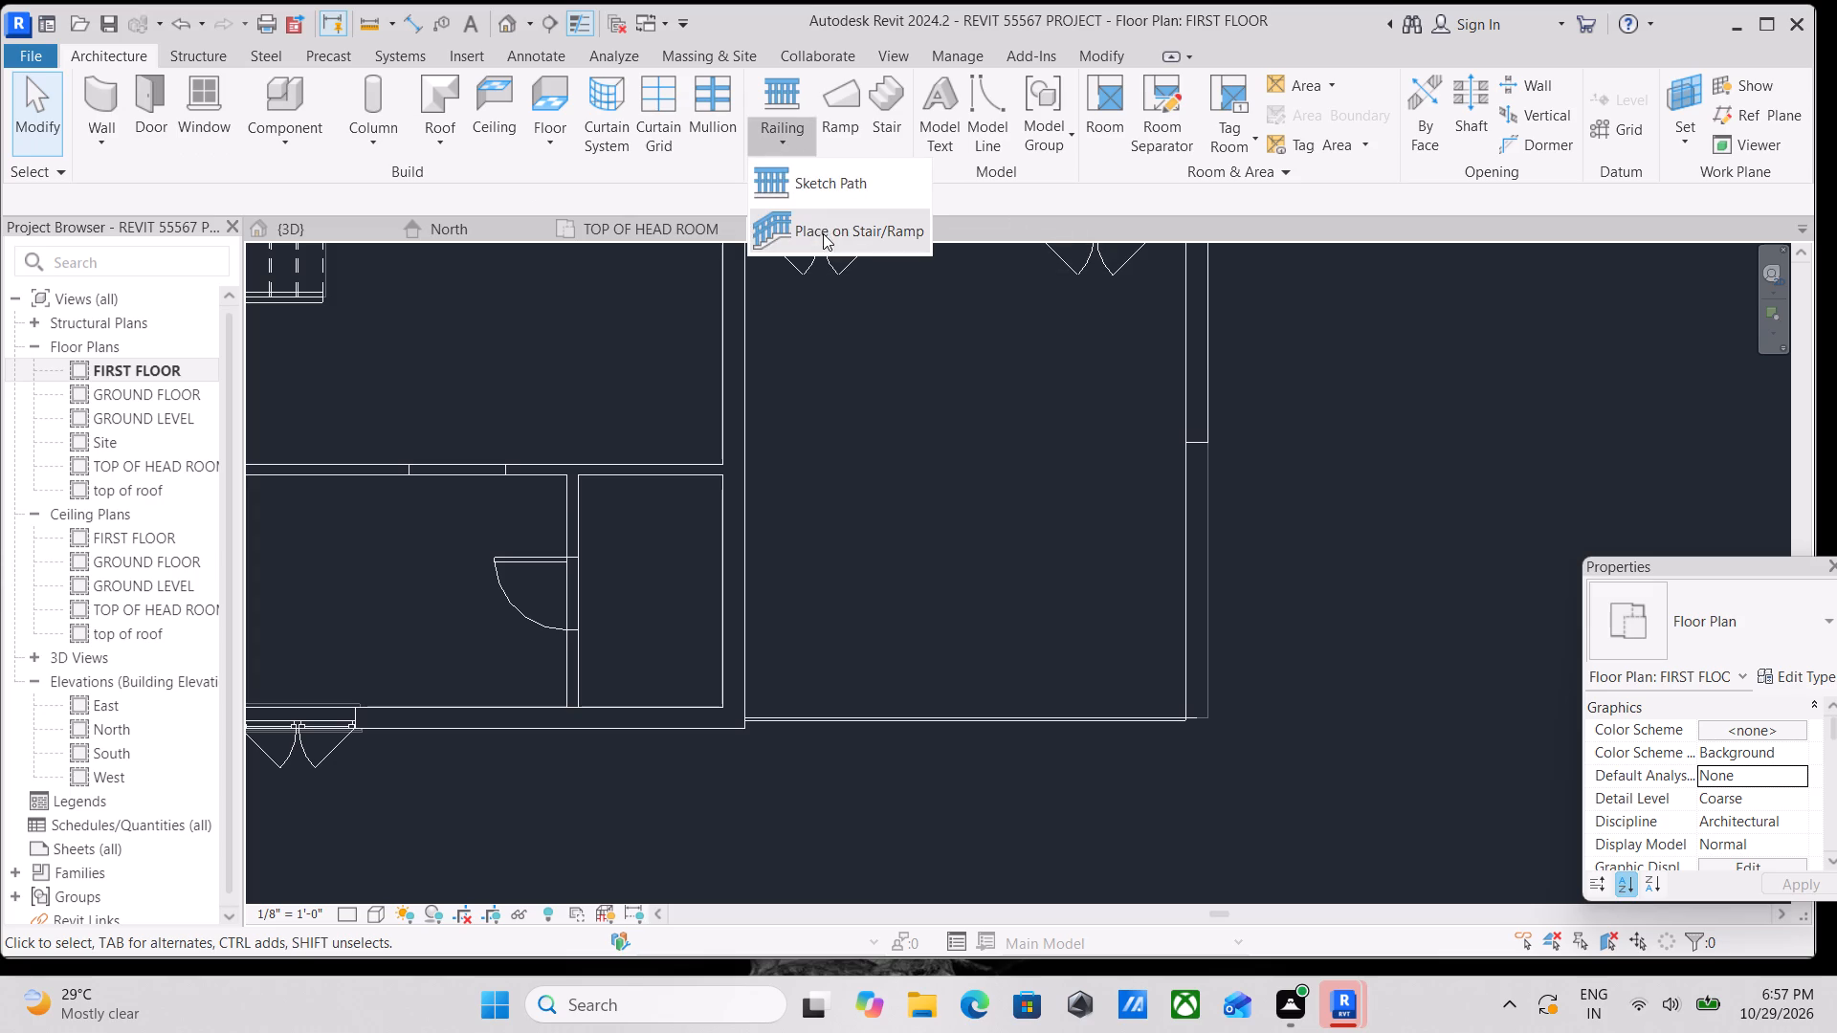
left_click(821, 180)
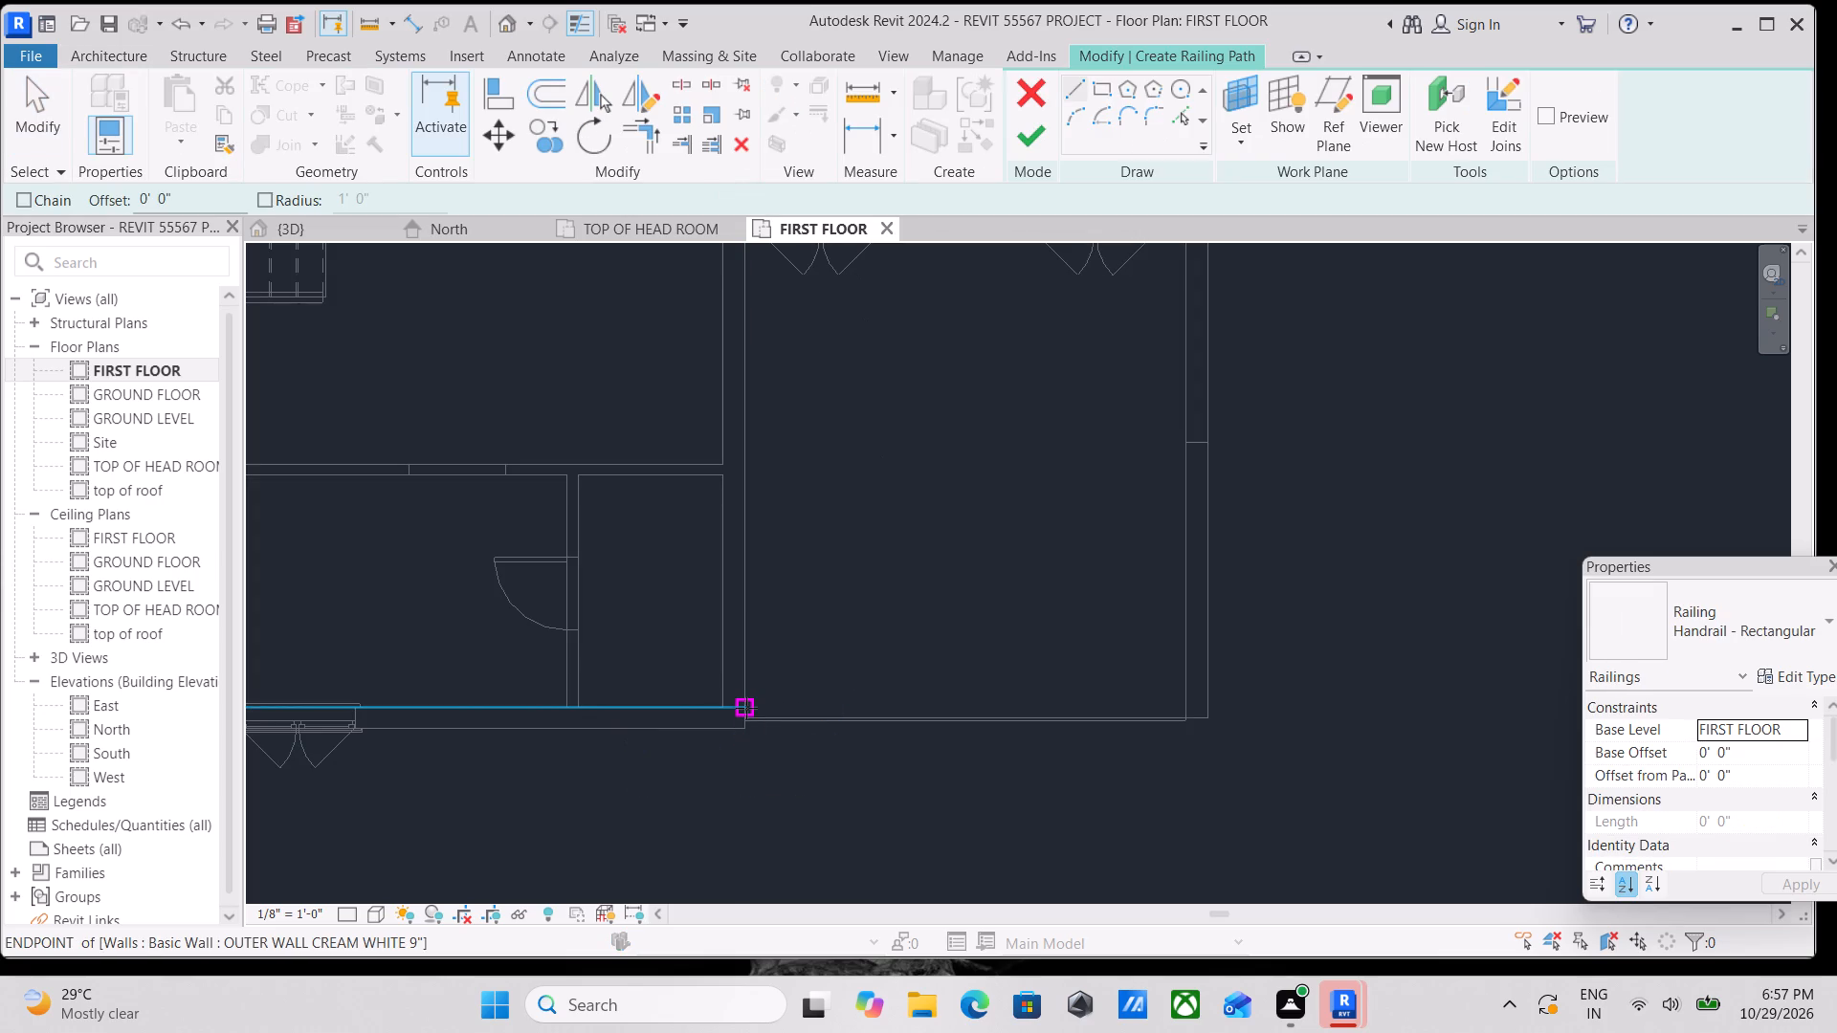
left_click(750, 714)
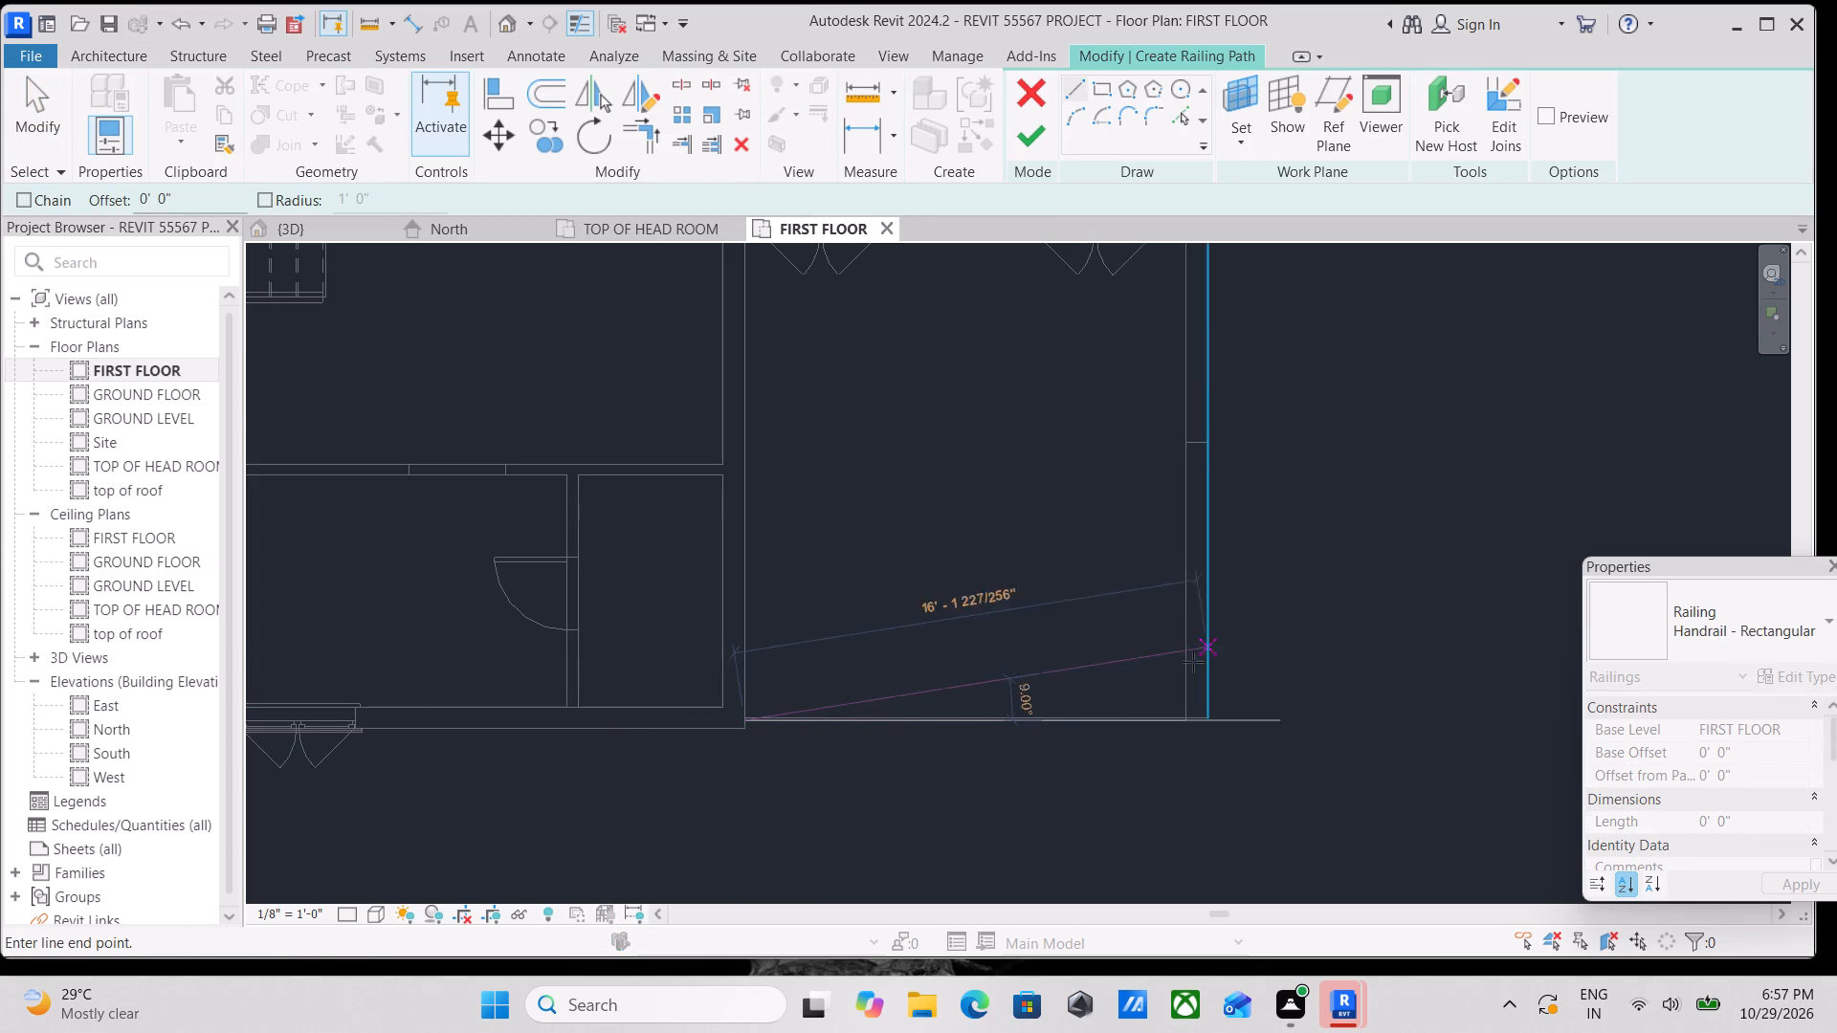
key("Escape")
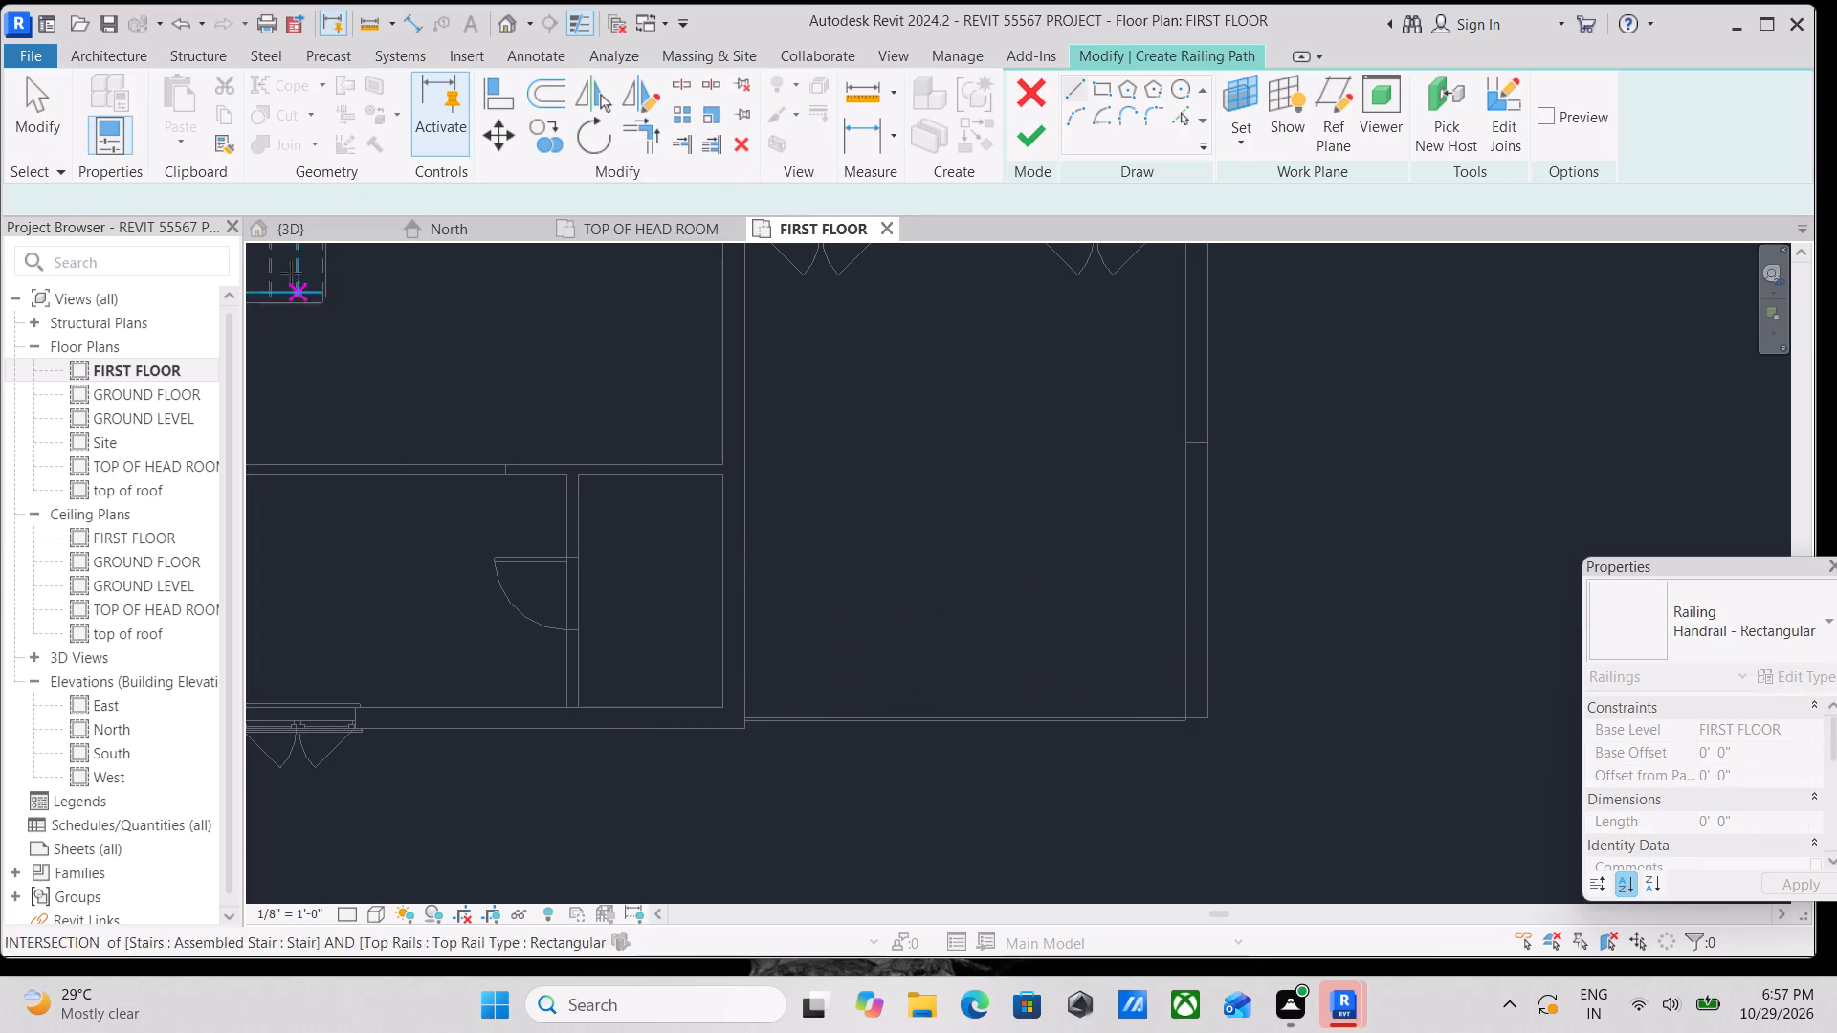
left_click_drag(194, 204, 120, 201)
key("2")
key("shift+quotedbl")
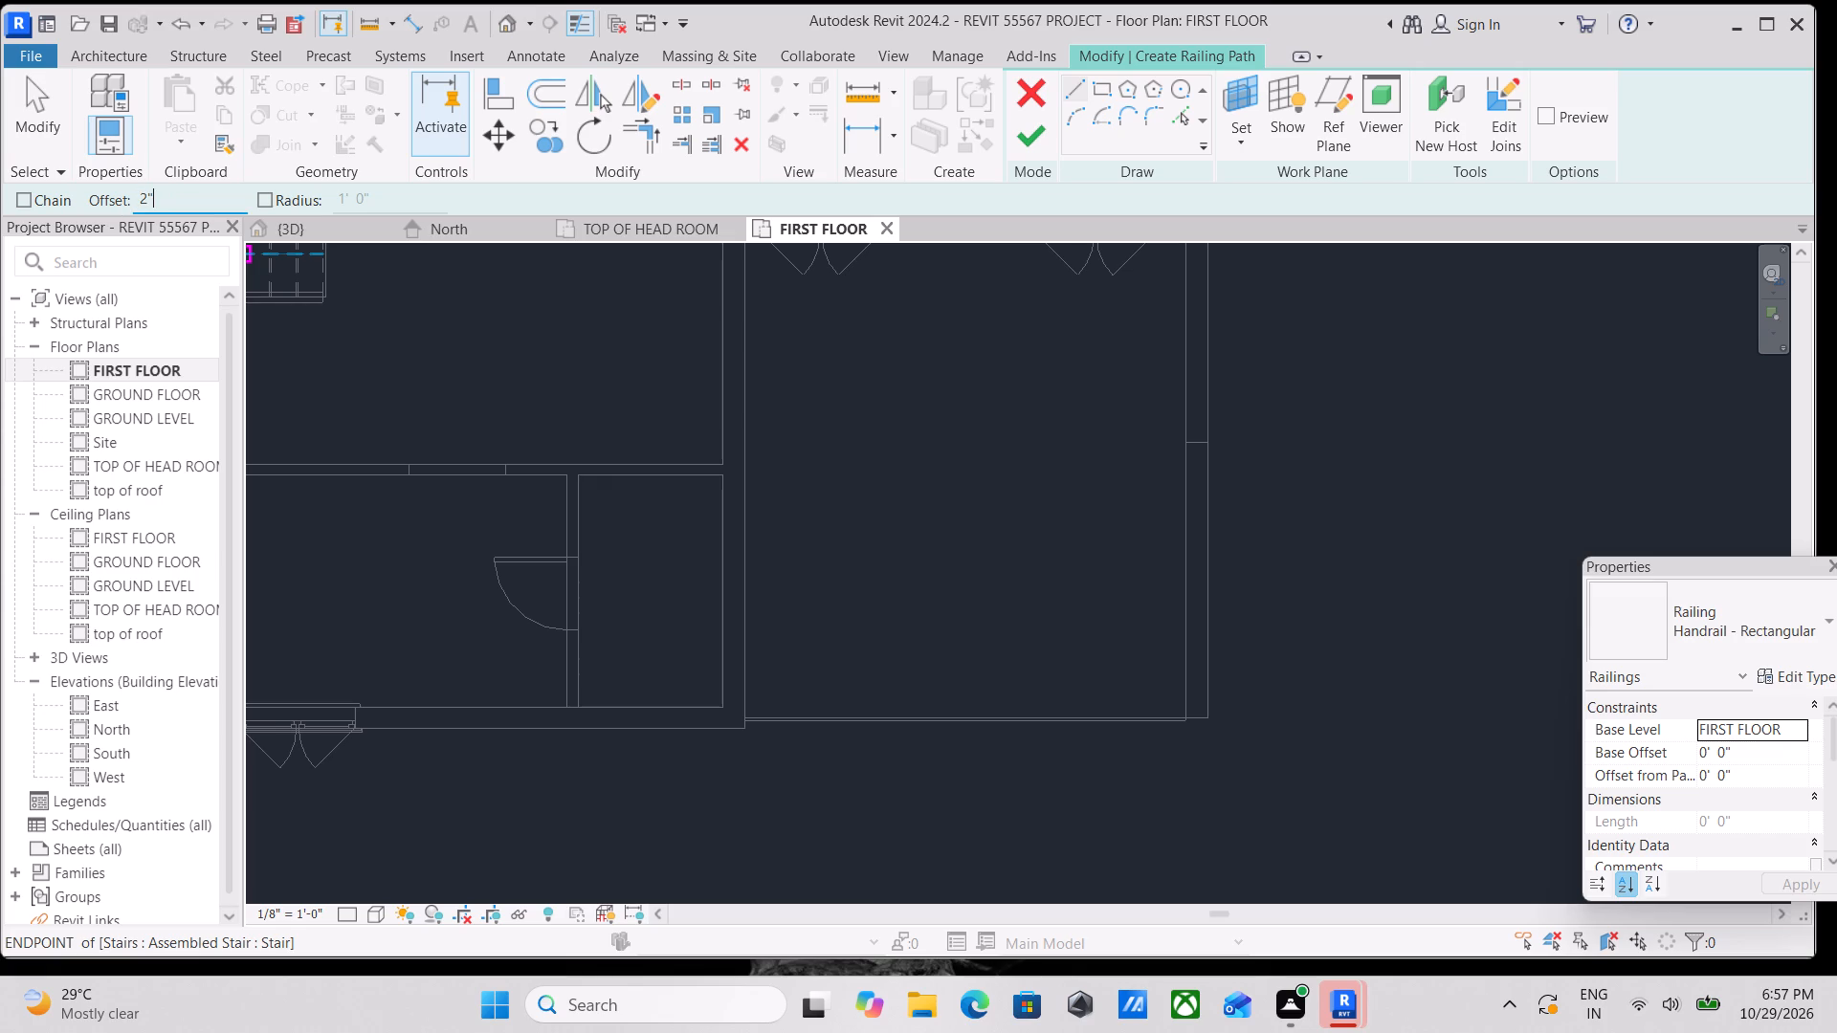
key("Return")
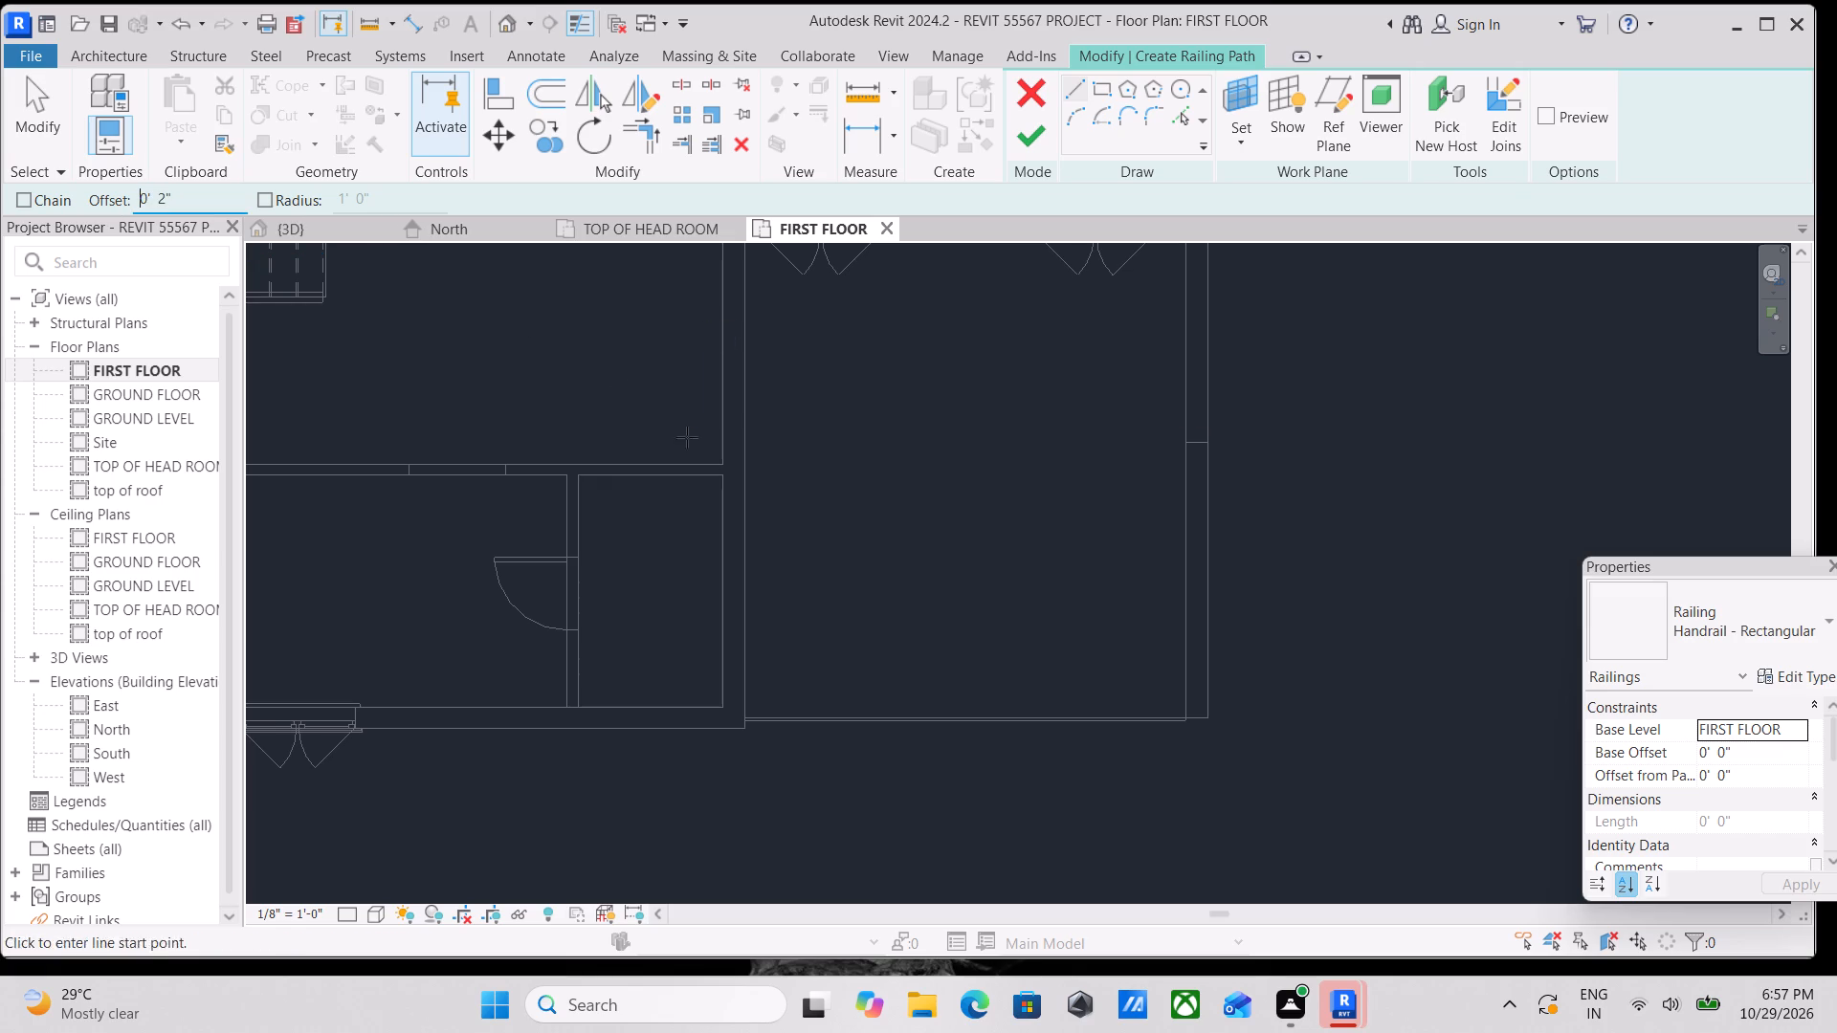
scroll(761, 716, "up", 3)
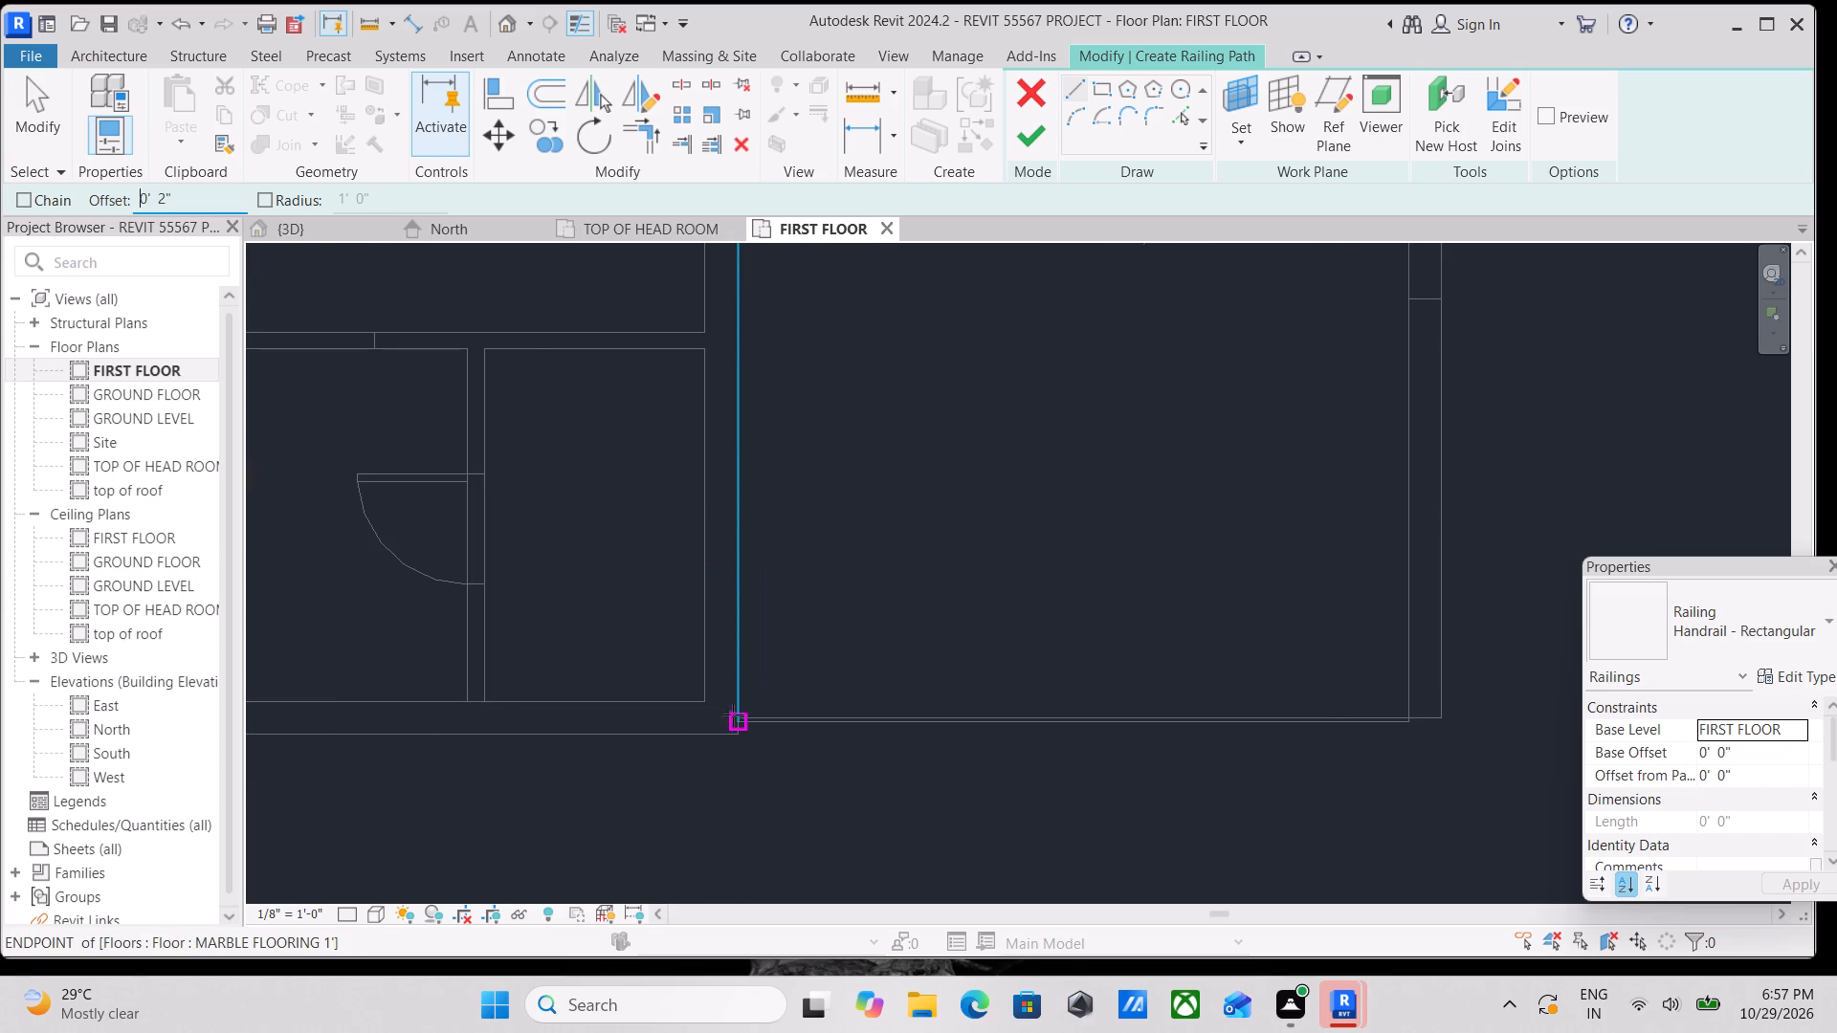
scroll(748, 710, "up", 3)
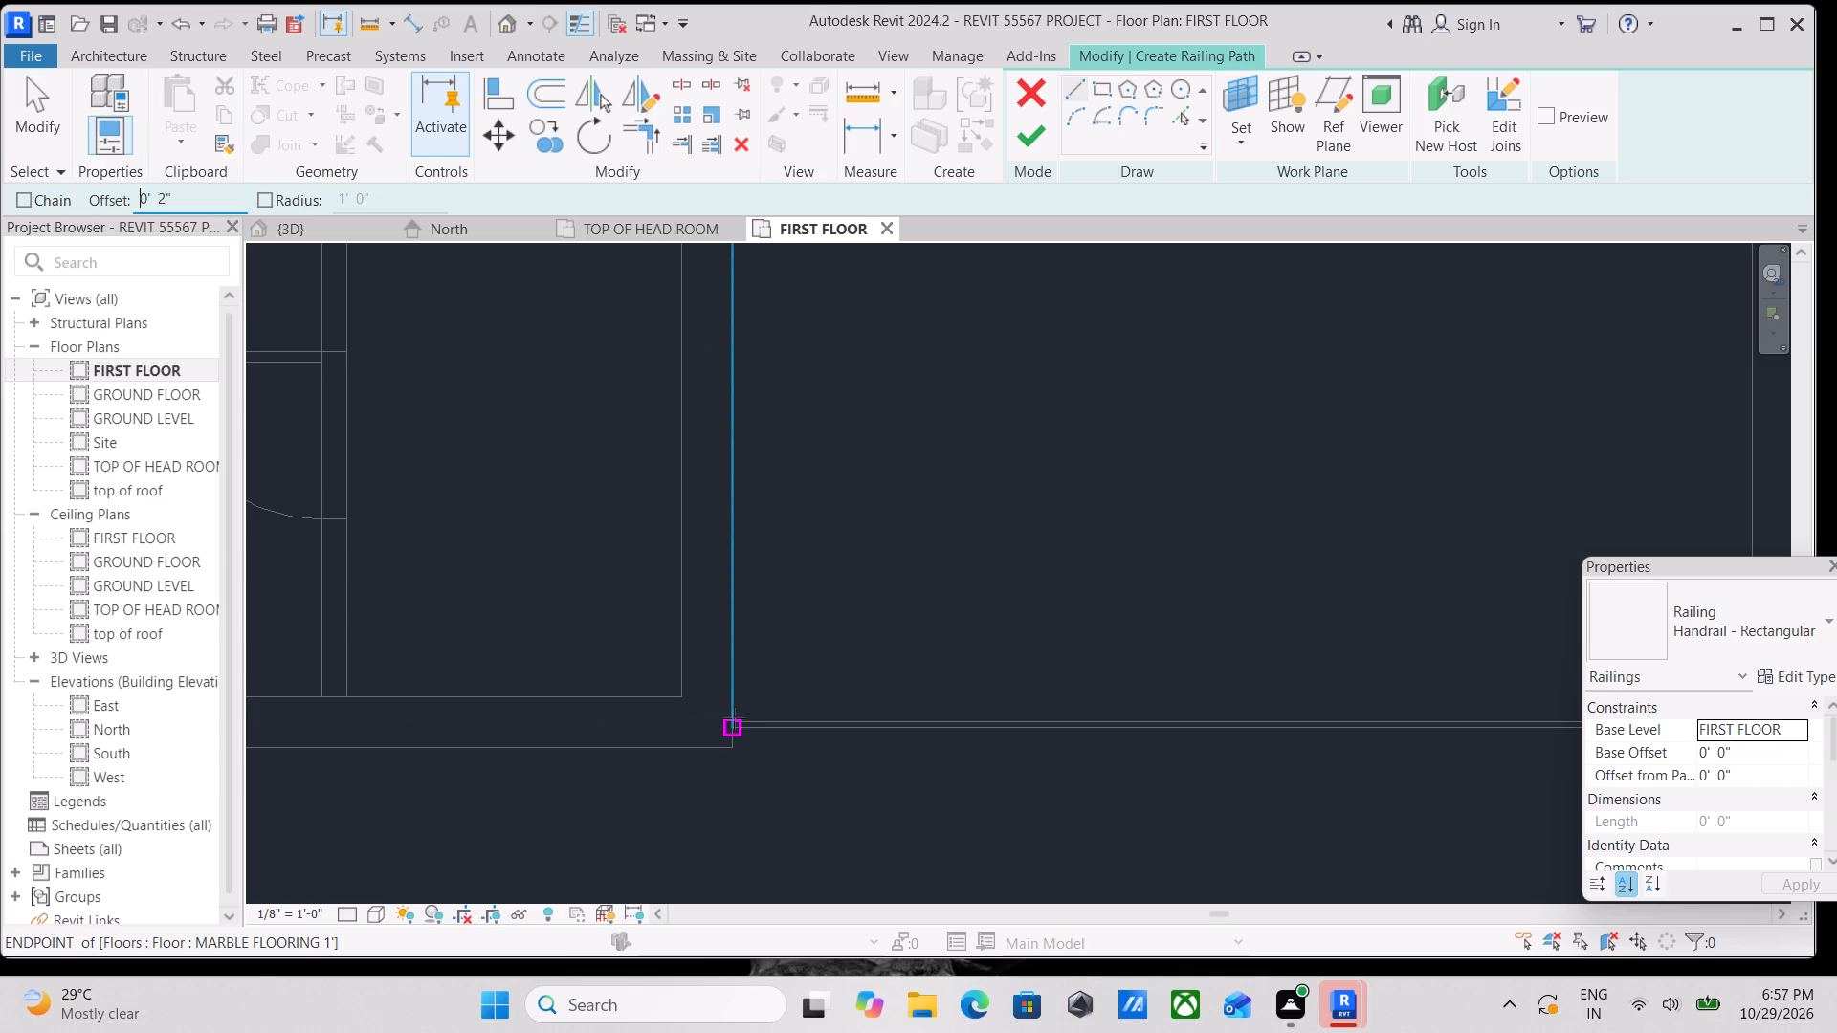
scroll(734, 717, "up", 4)
left_click(738, 720)
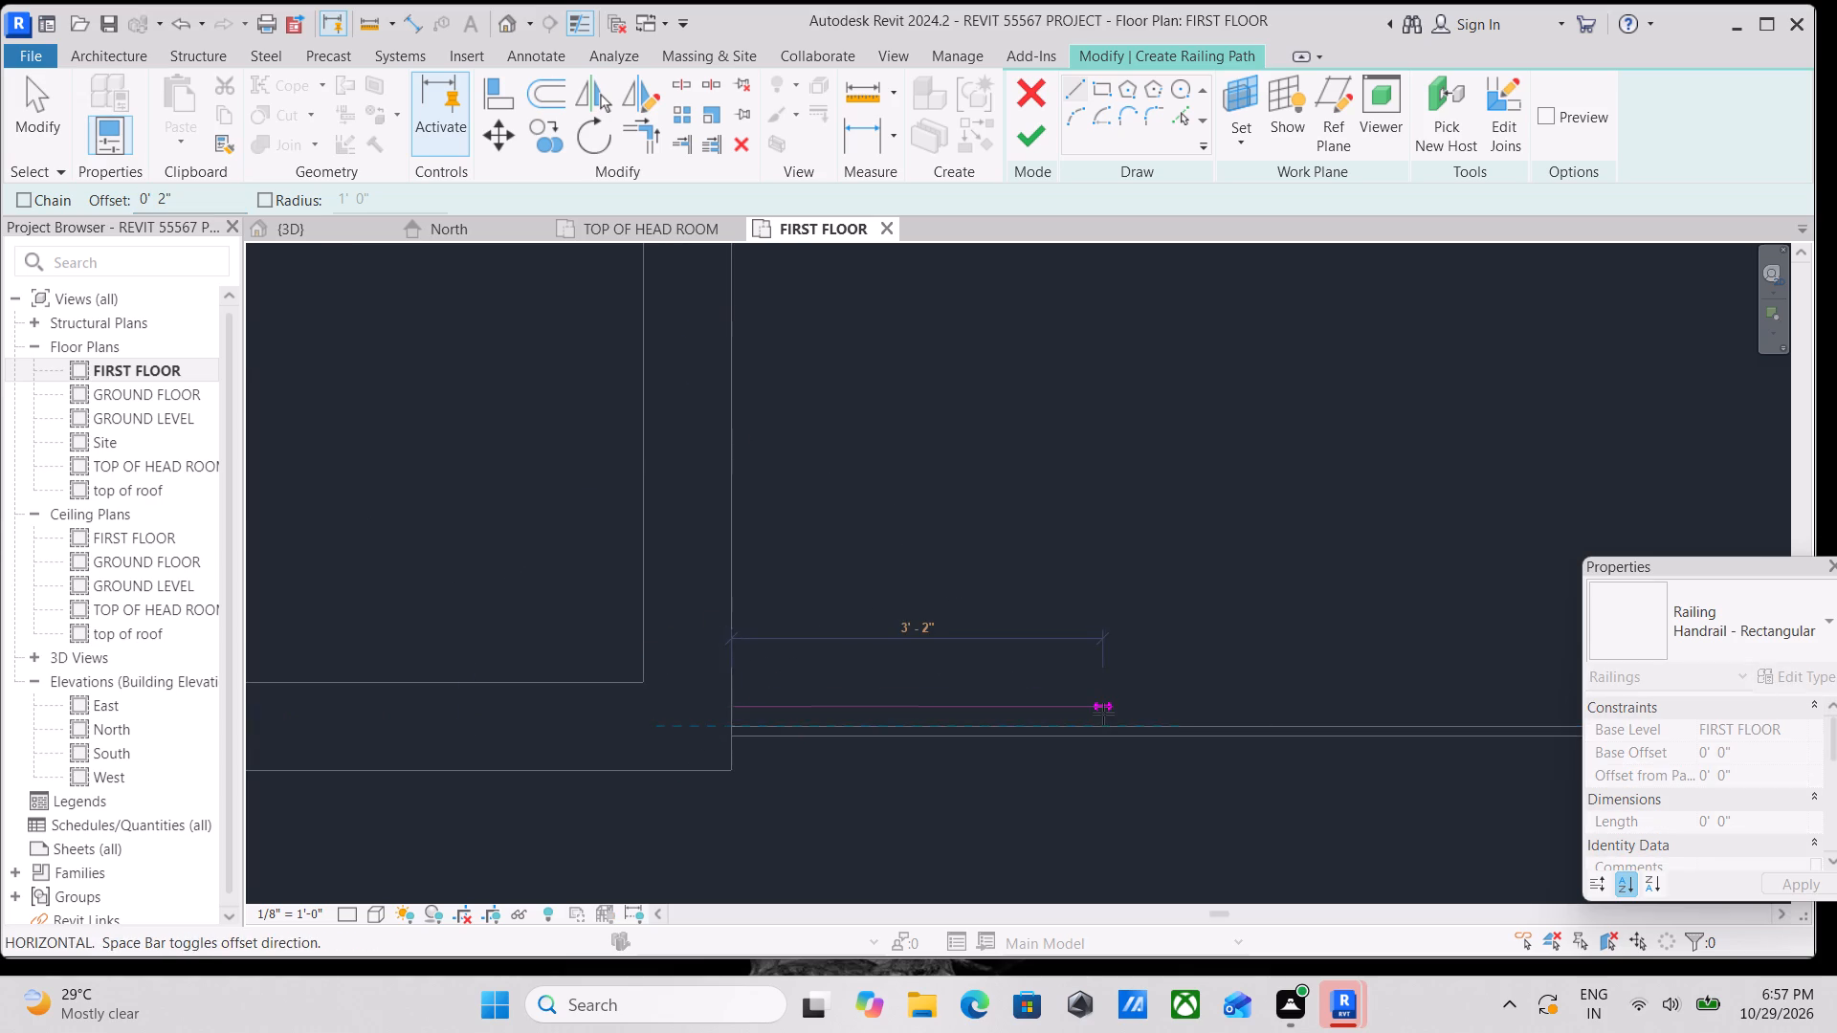
middle_click_drag(1099, 712, 318, 571)
middle_click_drag(1154, 575, 234, 538)
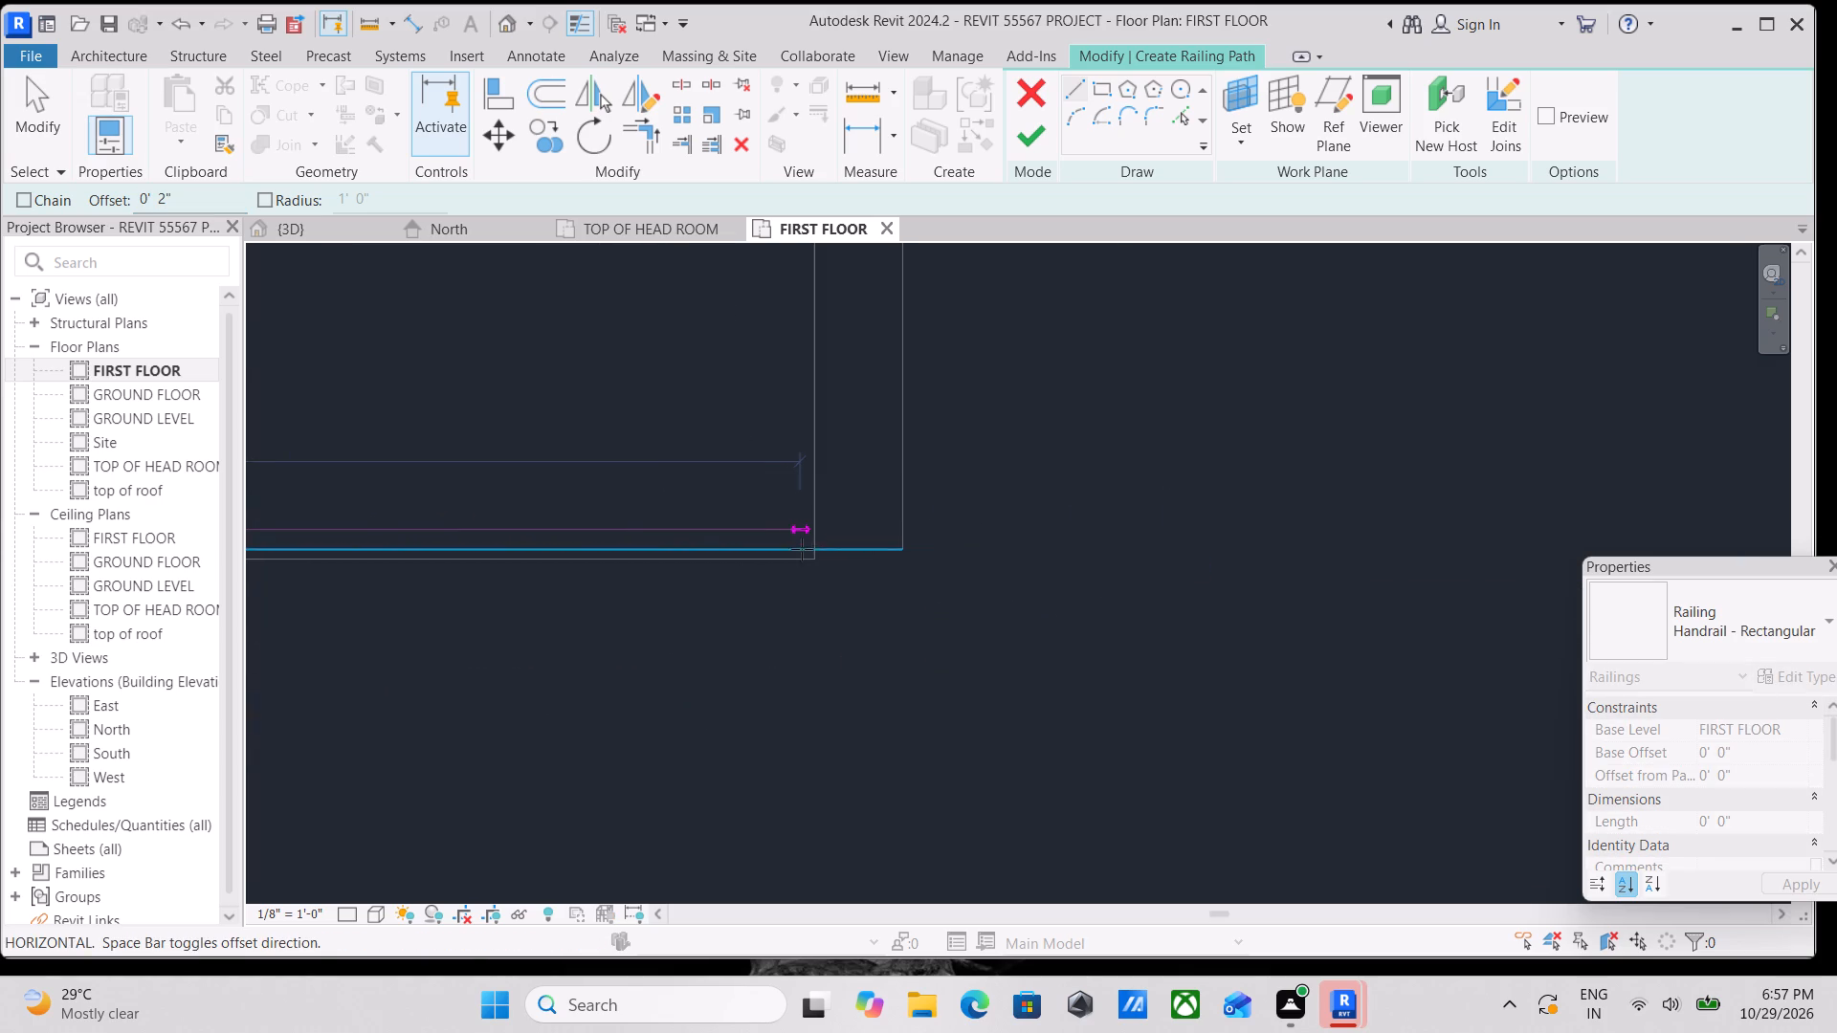
left_click(815, 541)
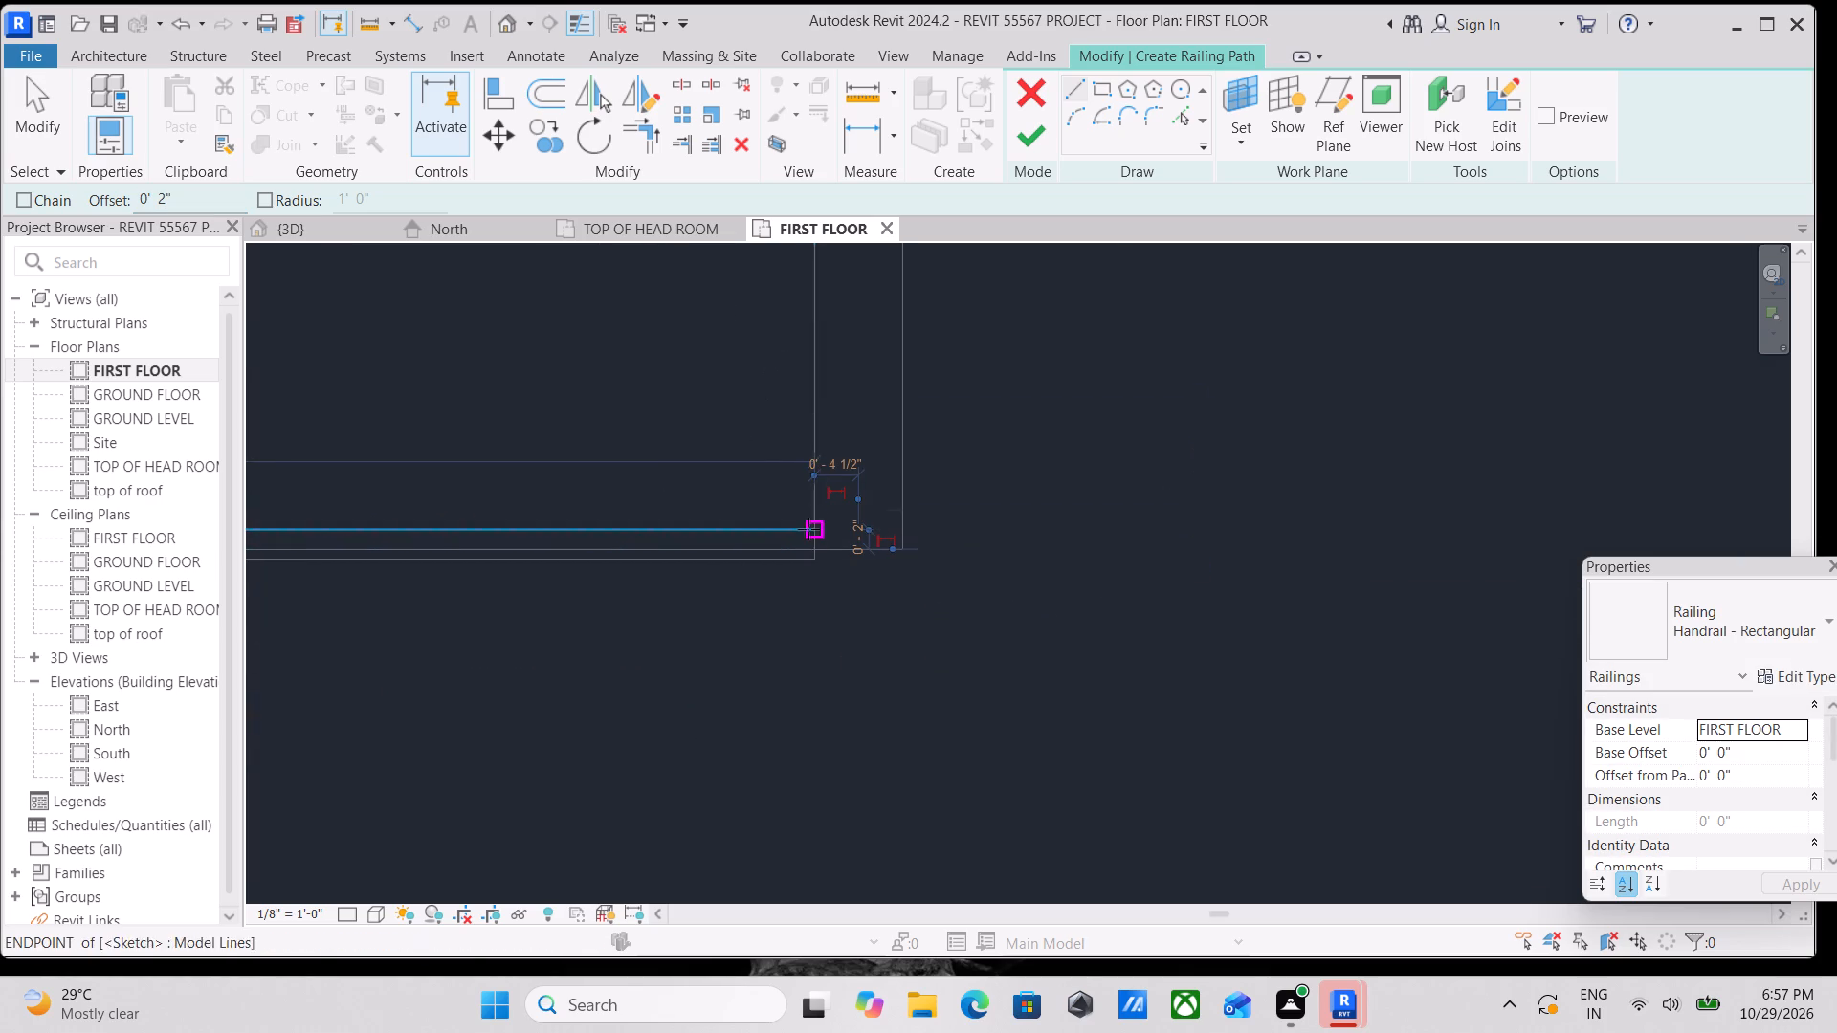
Draw the railing path's second line about 16' 7 1/2" long, 2" inside the balcony side wall, from the front edge to the window wall.
left_click(810, 546)
middle_click_drag(803, 342, 830, 596)
scroll(804, 275, "down", 2)
middle_click_drag(801, 282, 818, 333)
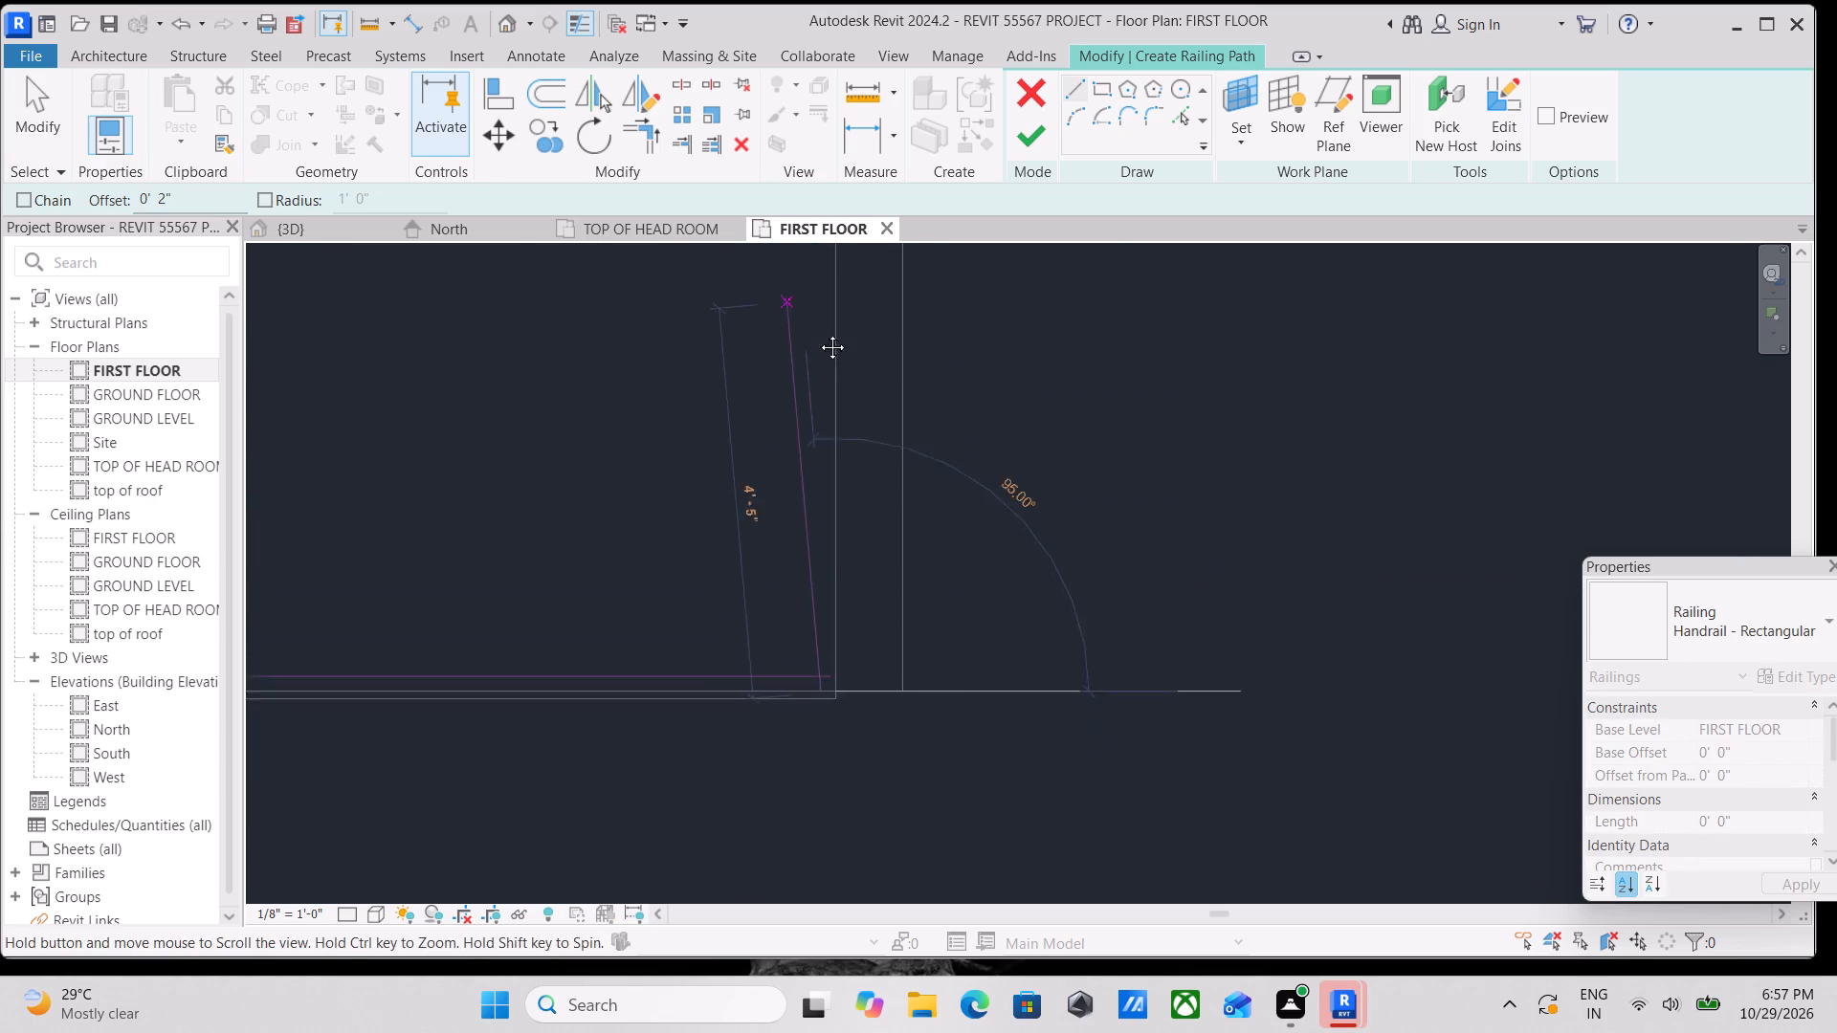
middle_click_drag(818, 333, 958, 687)
scroll(978, 463, "down", 3)
middle_click_drag(978, 463, 998, 633)
scroll(1003, 631, "up", 1)
scroll(1011, 475, "down", 4)
middle_click_drag(1018, 485, 1020, 736)
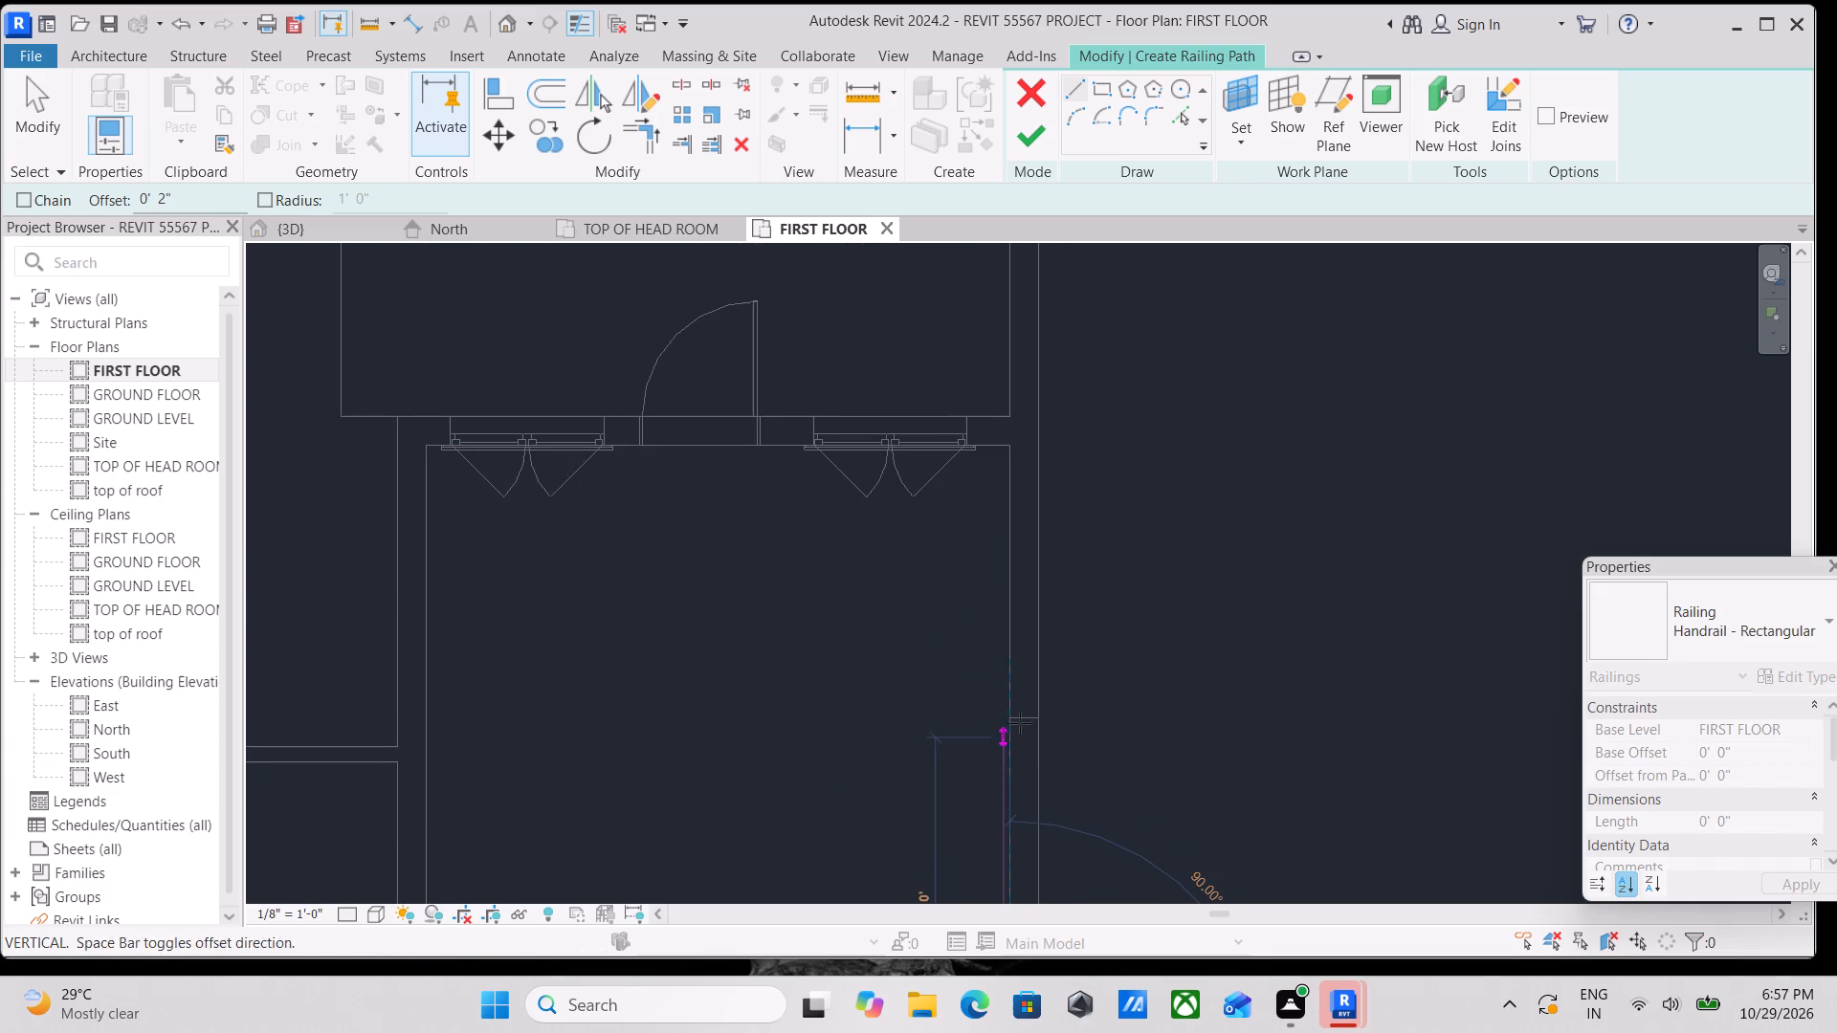
left_click(1014, 442)
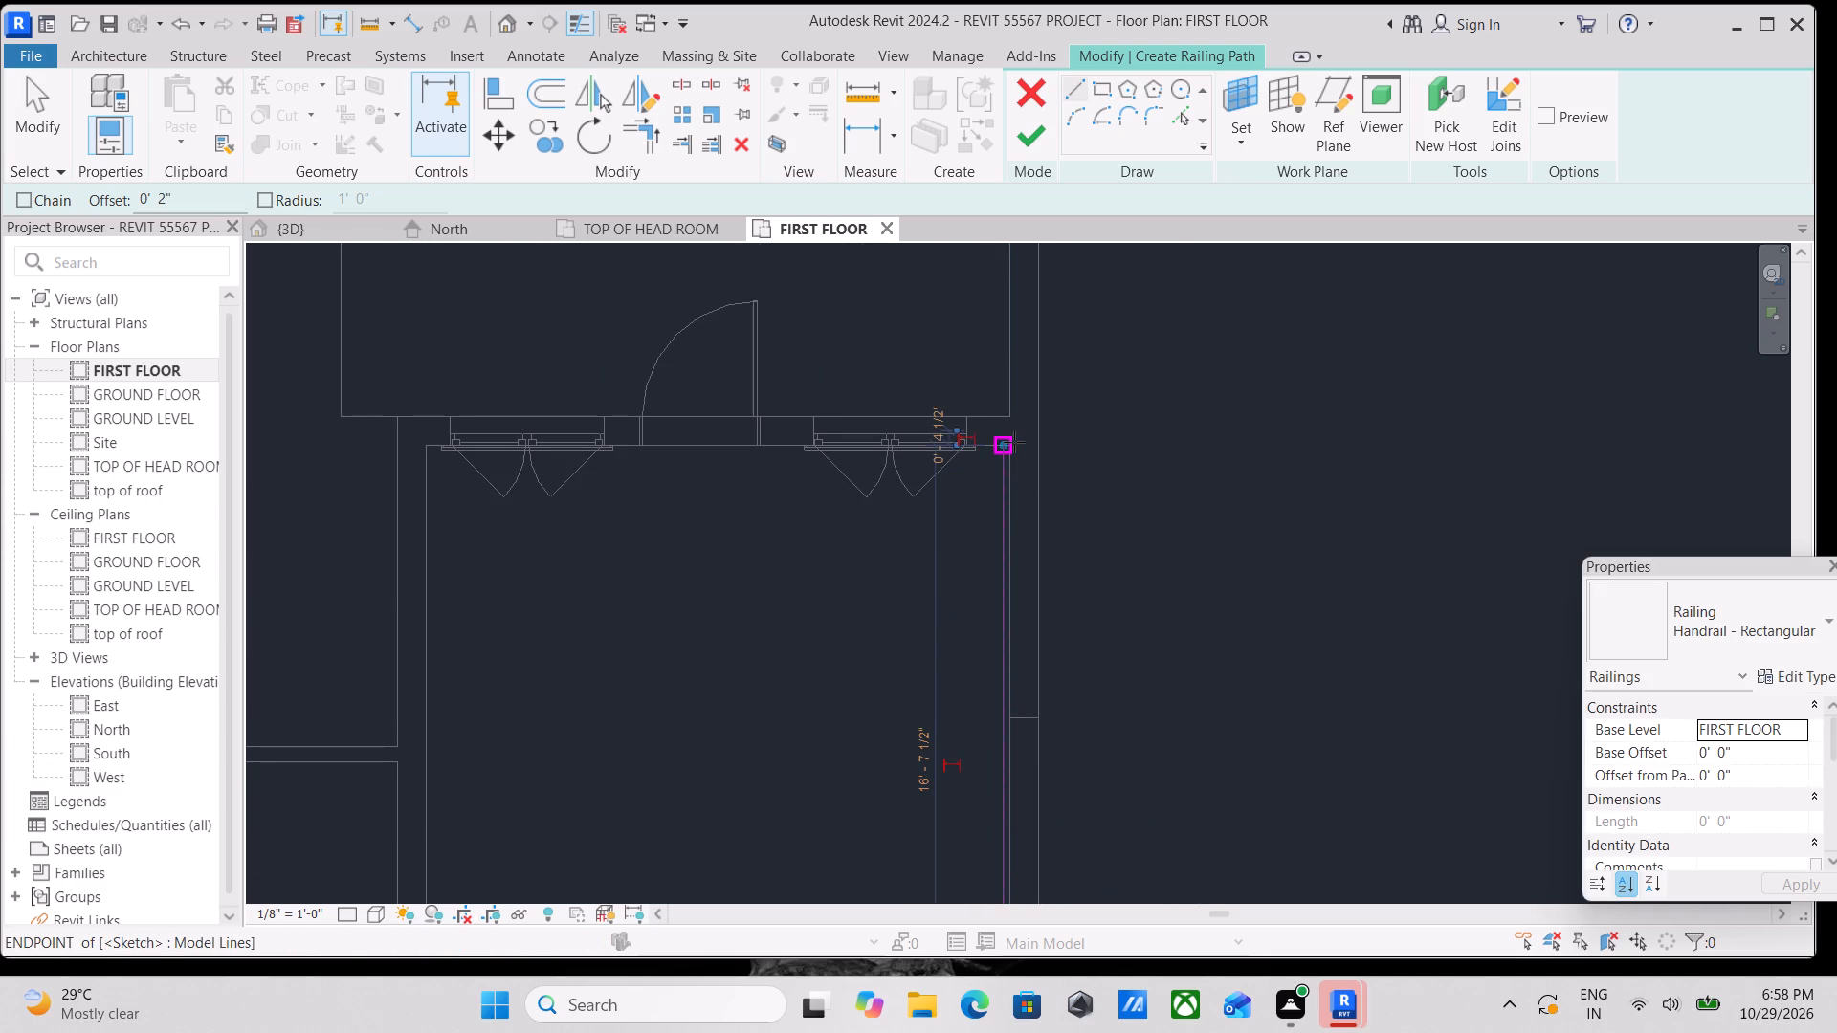
key("Escape")
middle_click_drag(600, 648, 603, 627)
key("Escape")
key("Escape")
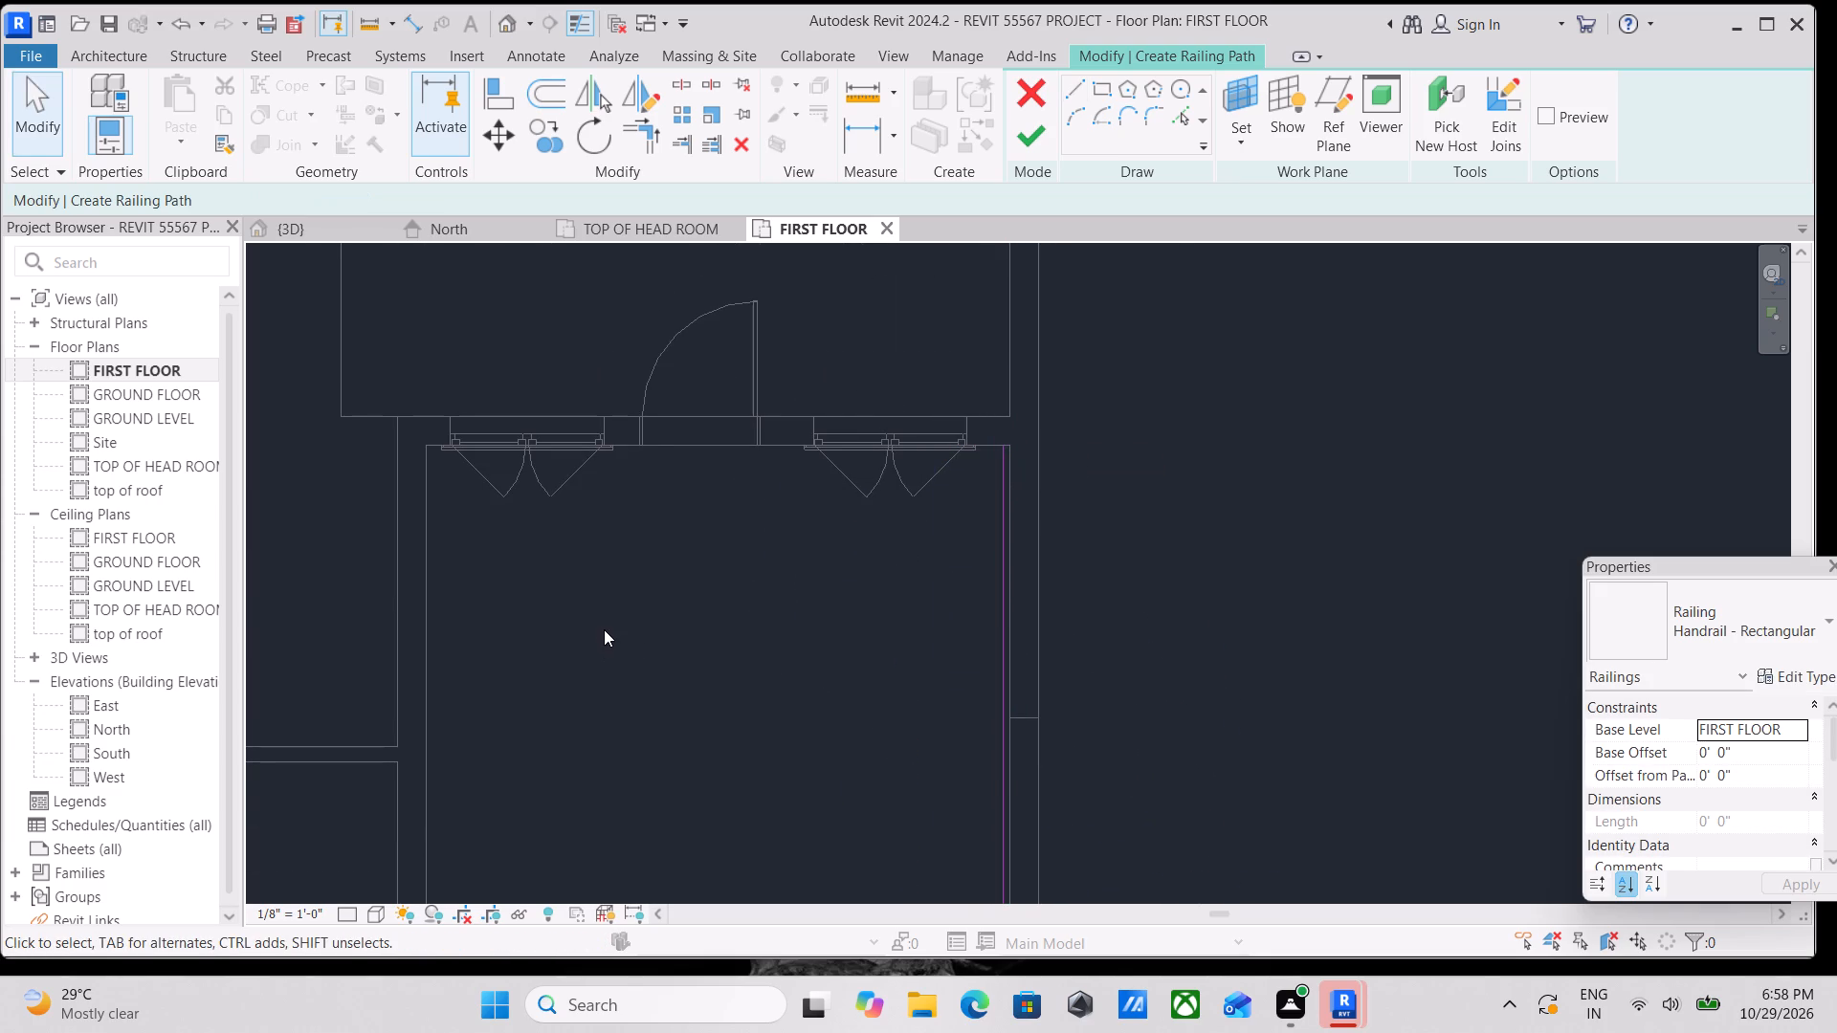
Trim the two railing path lines to meet in a clean corner at the balcony's outer front corner.
middle_click_drag(604, 629, 690, 433)
type("tr")
scroll(741, 499, "down", 2)
middle_click_drag(741, 499, 750, 346)
scroll(1022, 714, "up", 3)
scroll(999, 612, "up", 4)
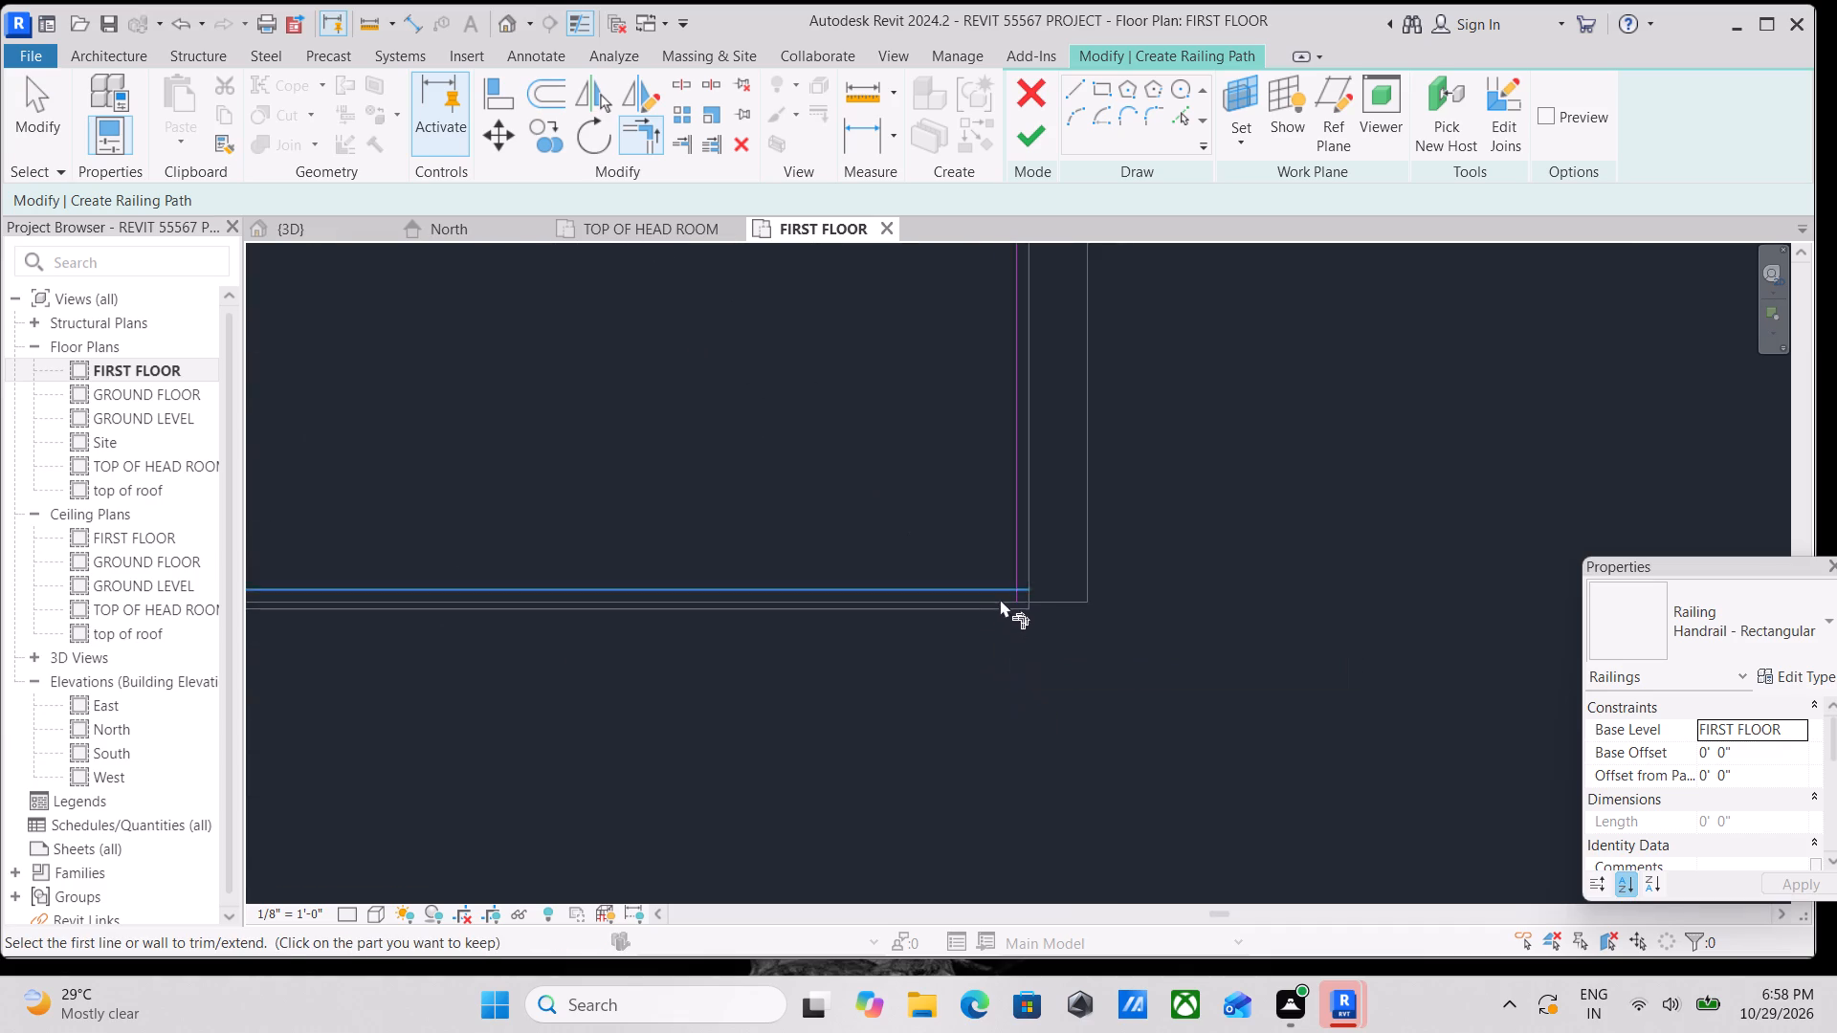
scroll(1000, 599, "up", 3)
left_click(1011, 528)
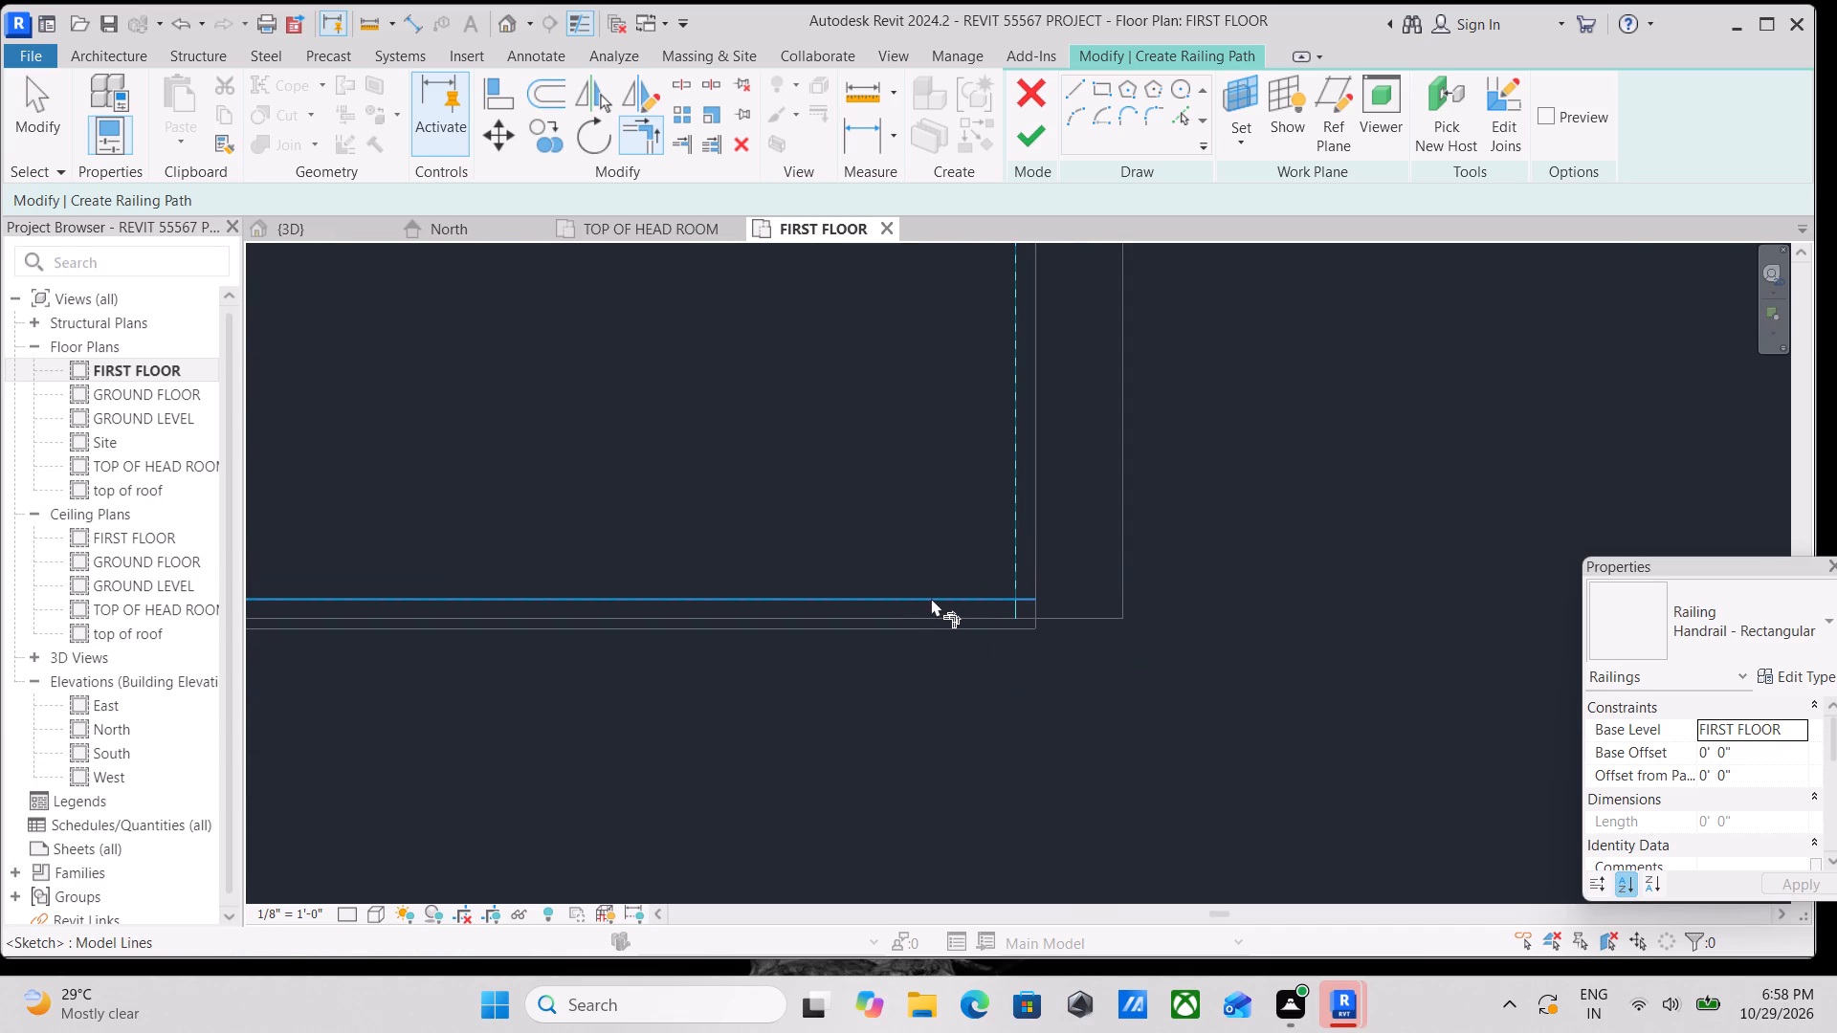
left_click(931, 598)
scroll(934, 571, "down", 2)
middle_click_drag(934, 571, 1368, 618)
scroll(795, 550, "down", 2)
middle_click_drag(800, 549, 1259, 556)
scroll(812, 516, "down", 2)
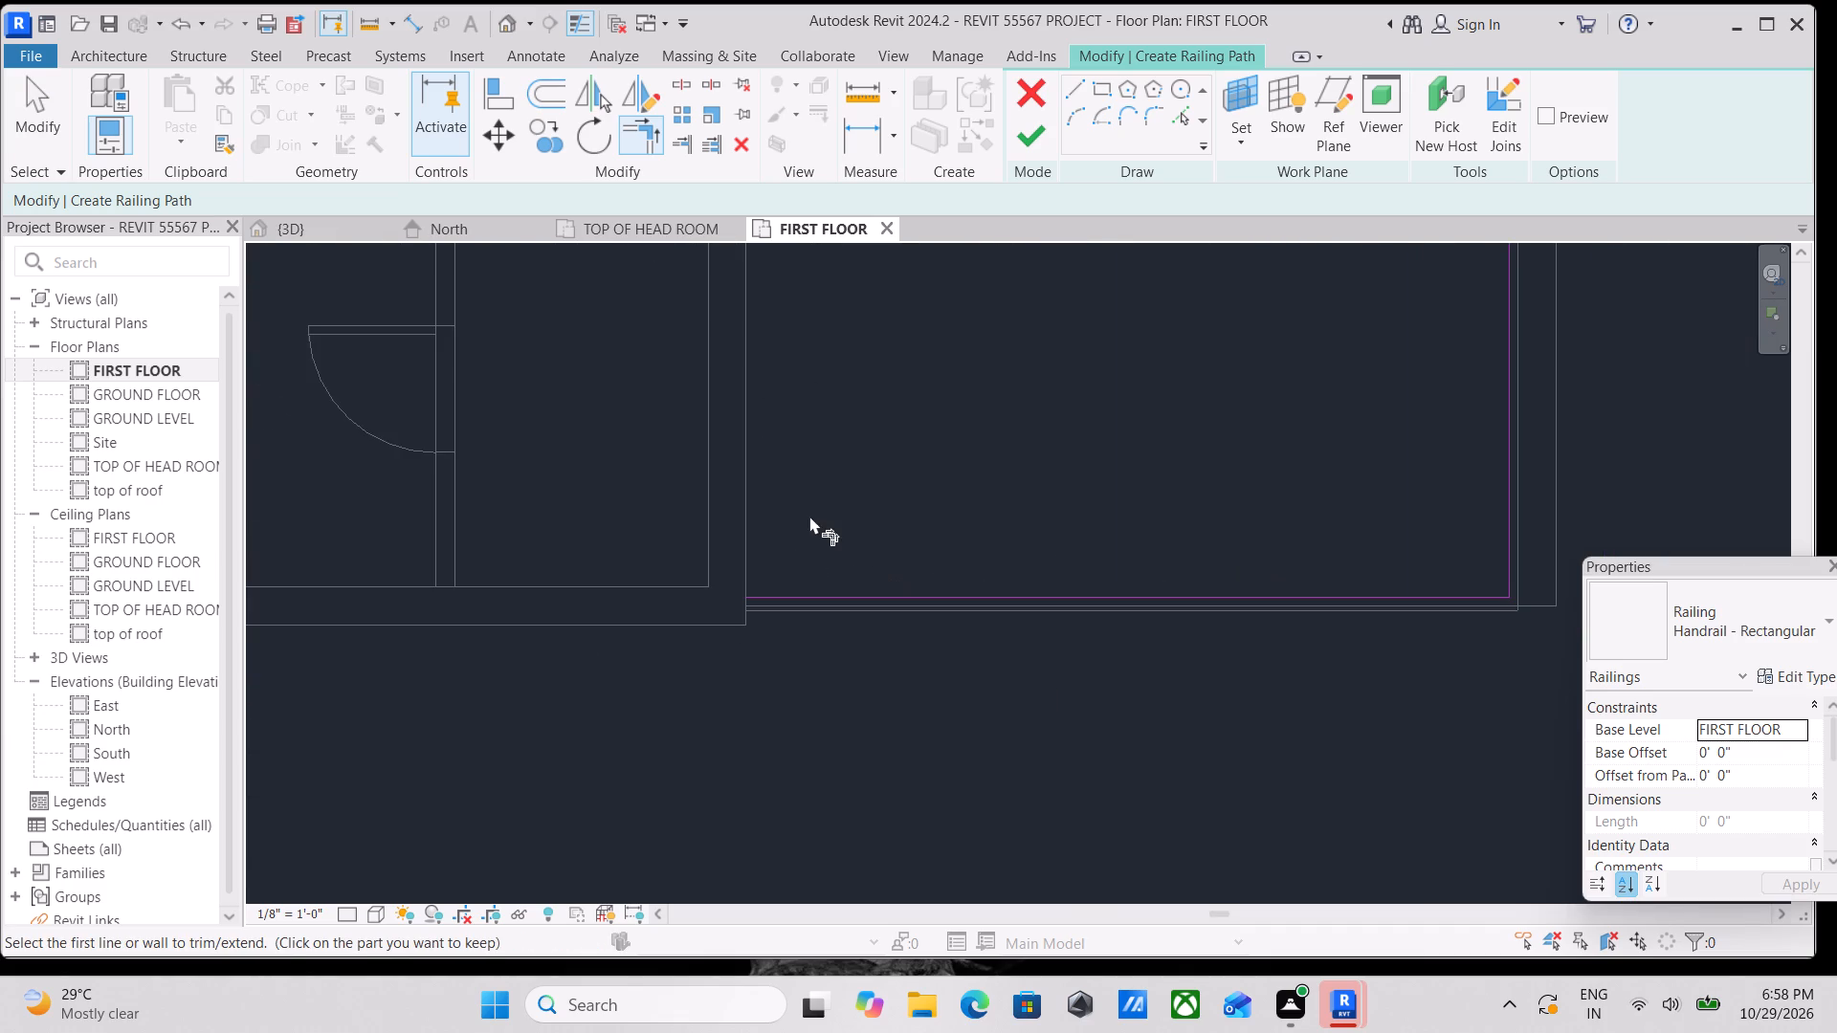
key("Escape")
key("Escape")
scroll(940, 486, "up", 2)
key("Escape")
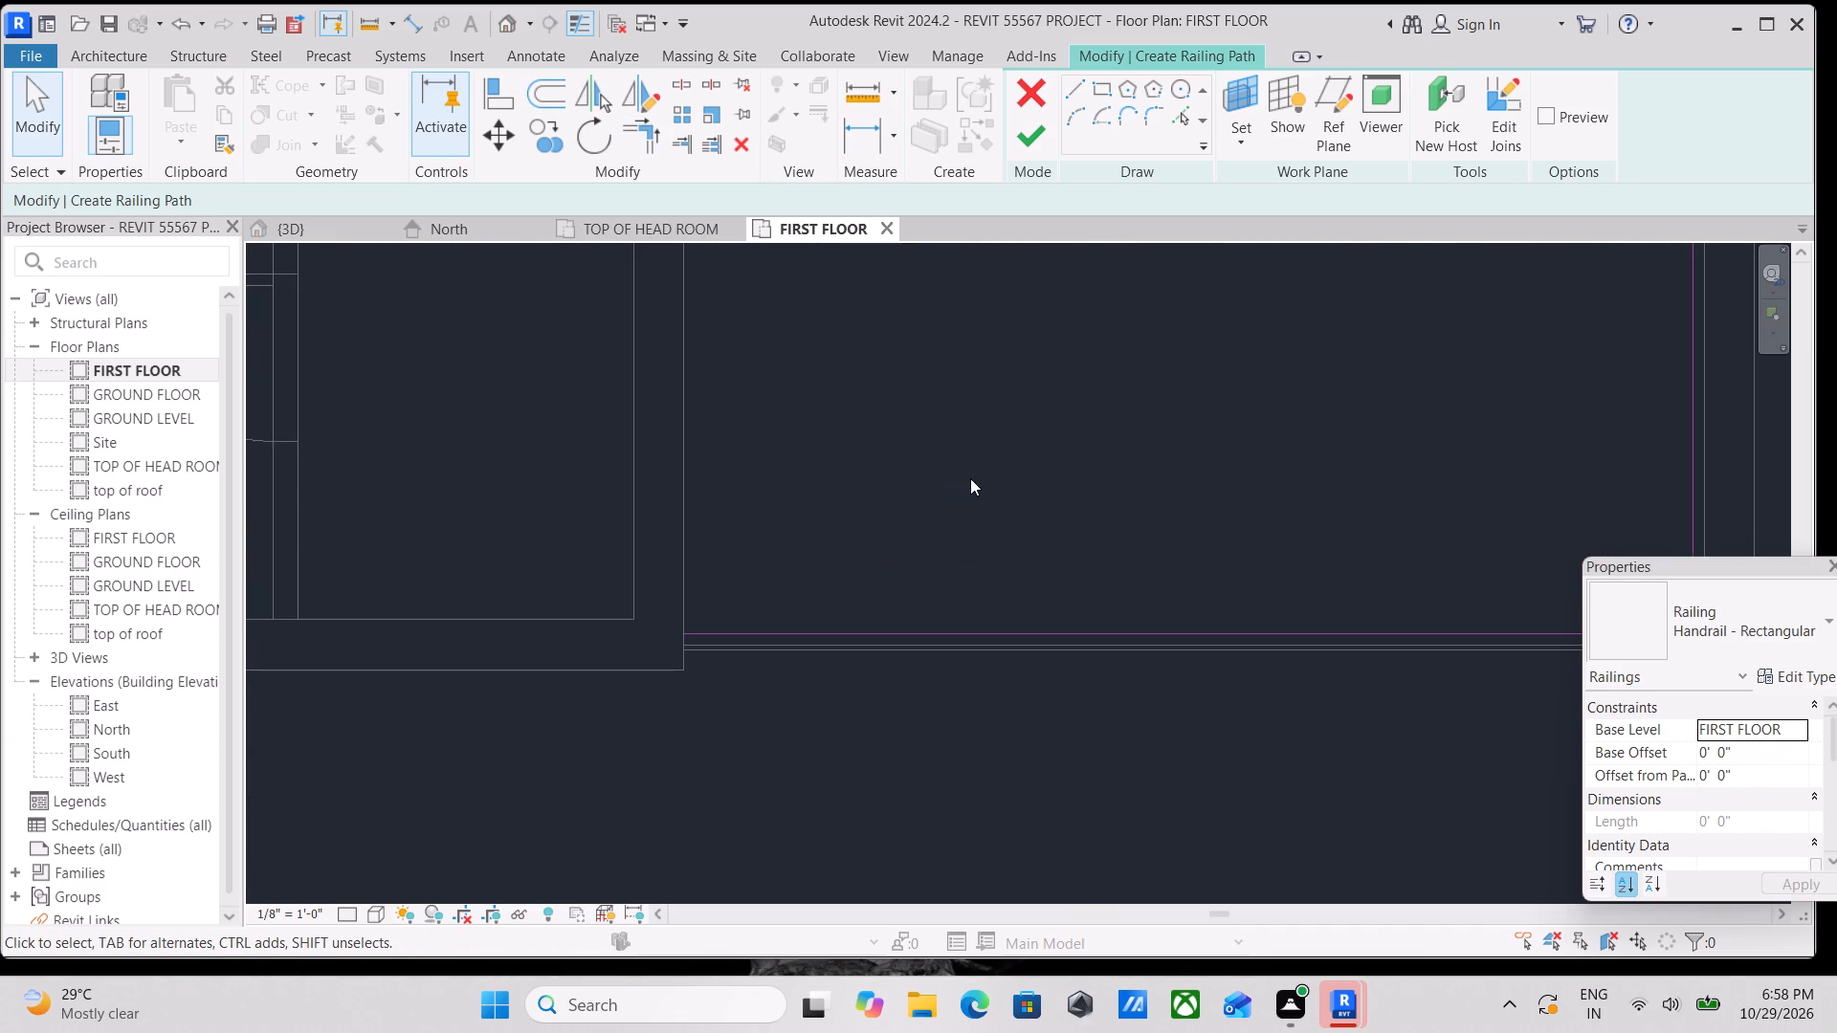
Finish the railing path to create the handrail and show it in the 3D view.
middle_click_drag(970, 478, 844, 505)
left_click(1037, 143)
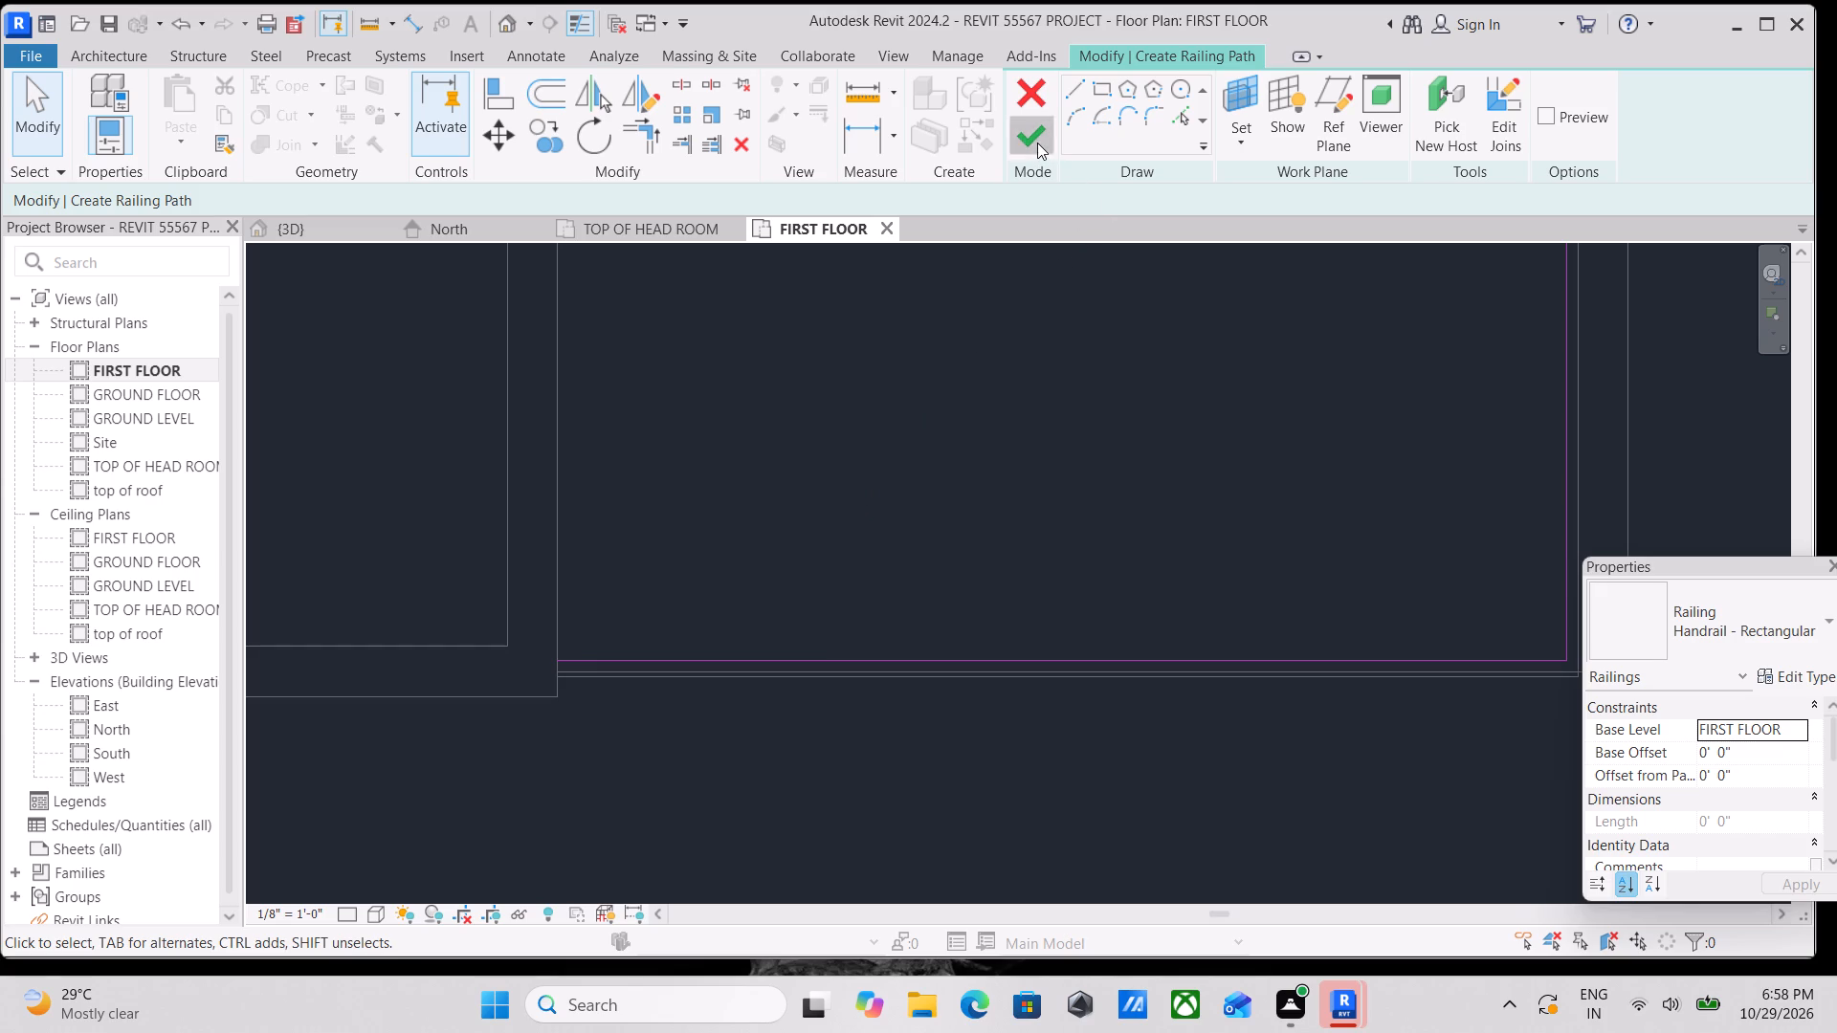
scroll(1008, 508, "down", 3)
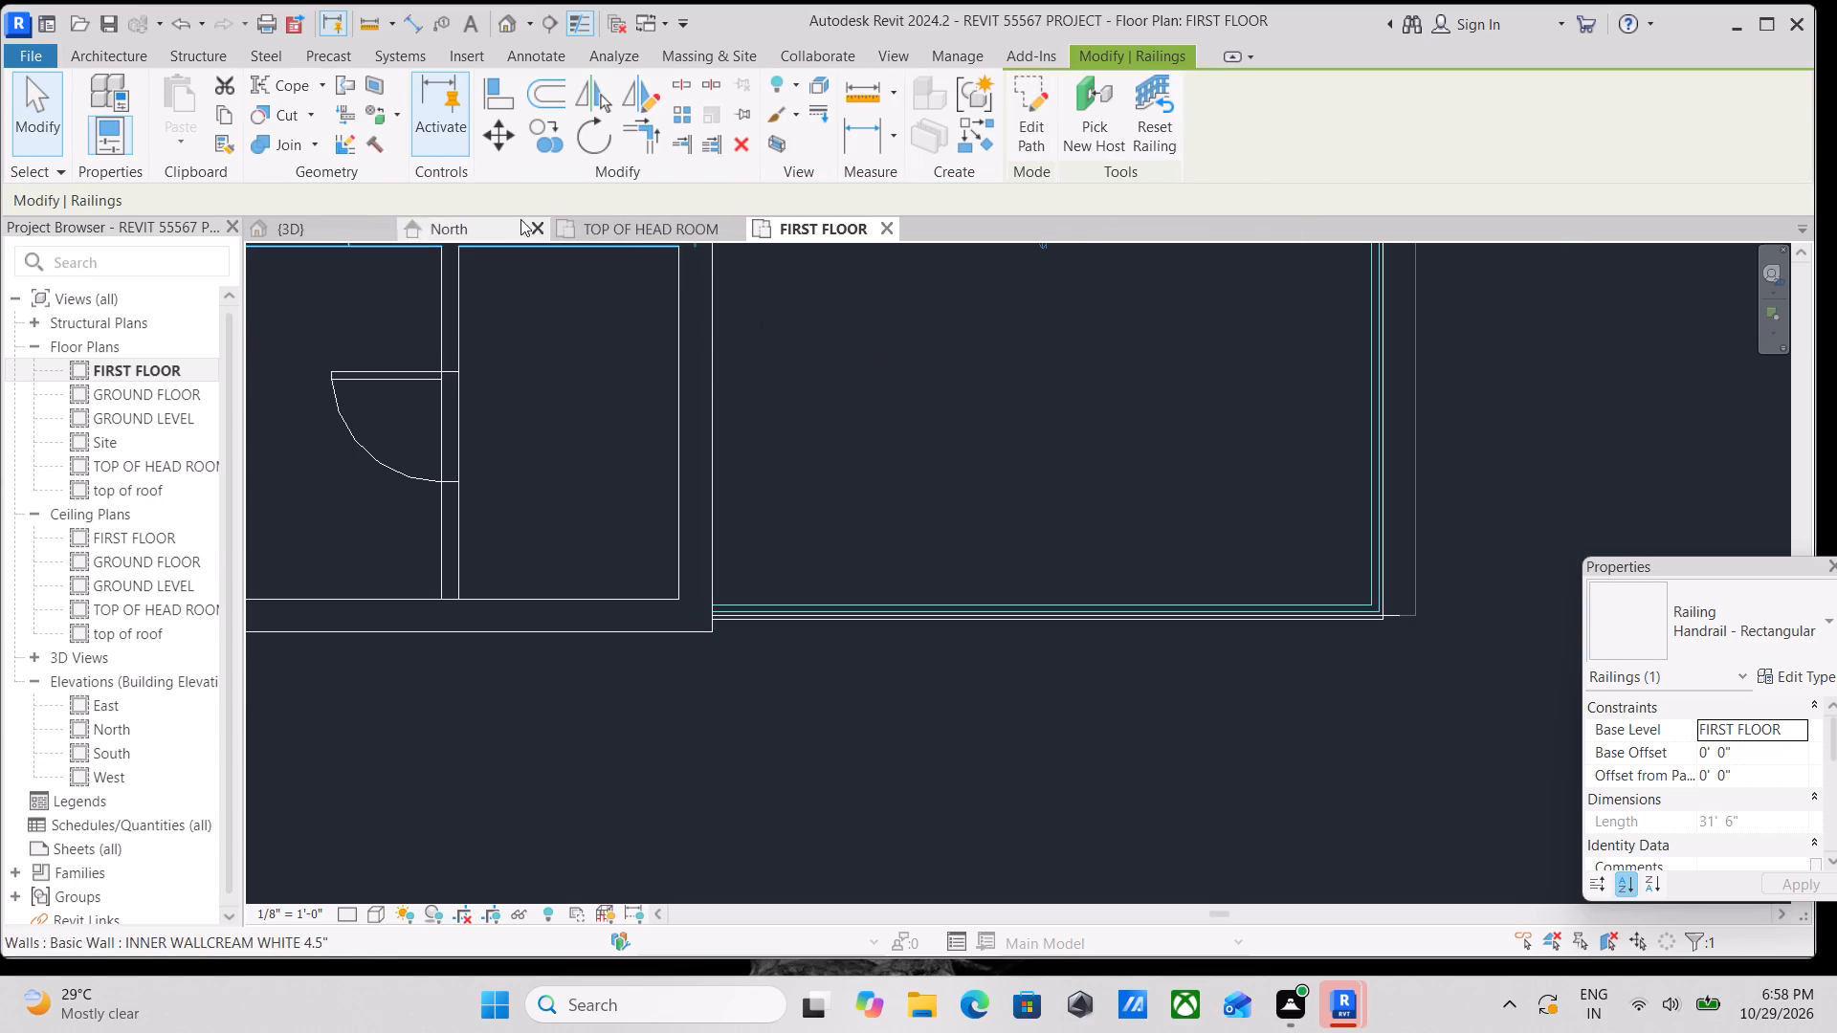
left_click(325, 222)
scroll(935, 529, "down", 1)
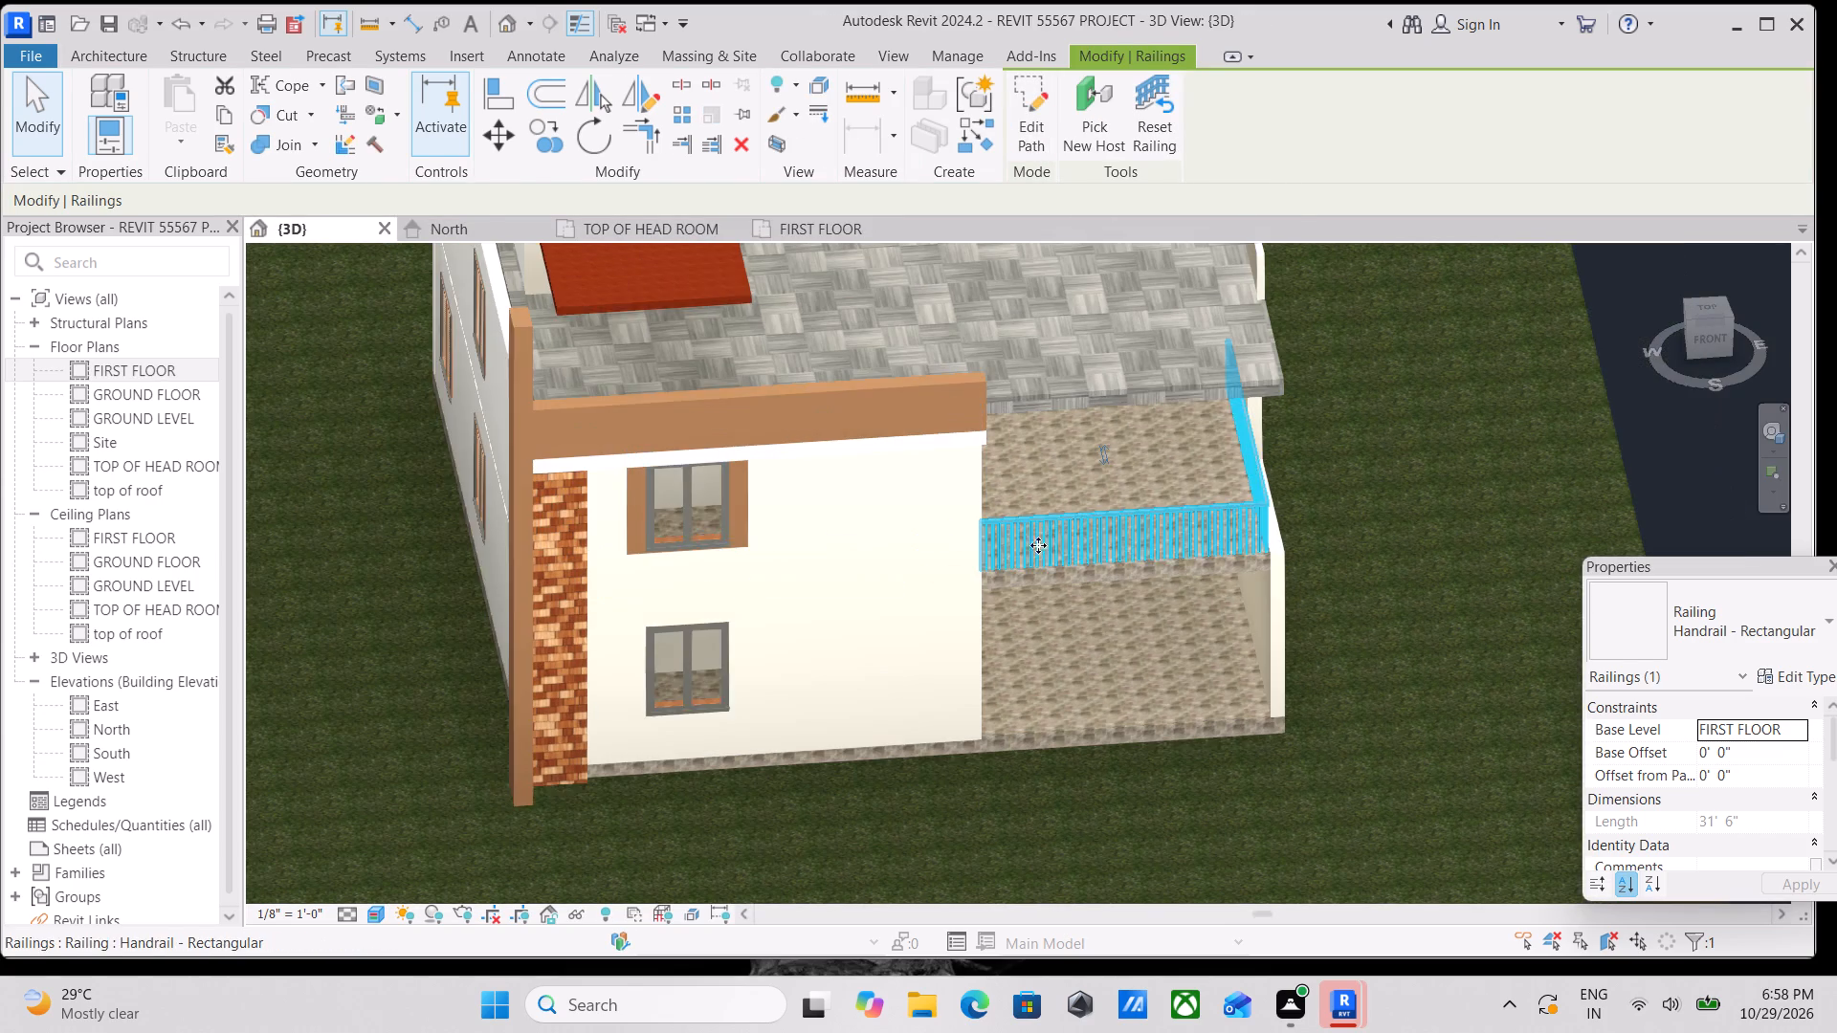
key("Escape")
Shorten the first-floor outer side wall beside the balcony, pulling its front end back to where the railing meets the window wall.
middle_click_drag(1130, 582, 896, 518, "shift")
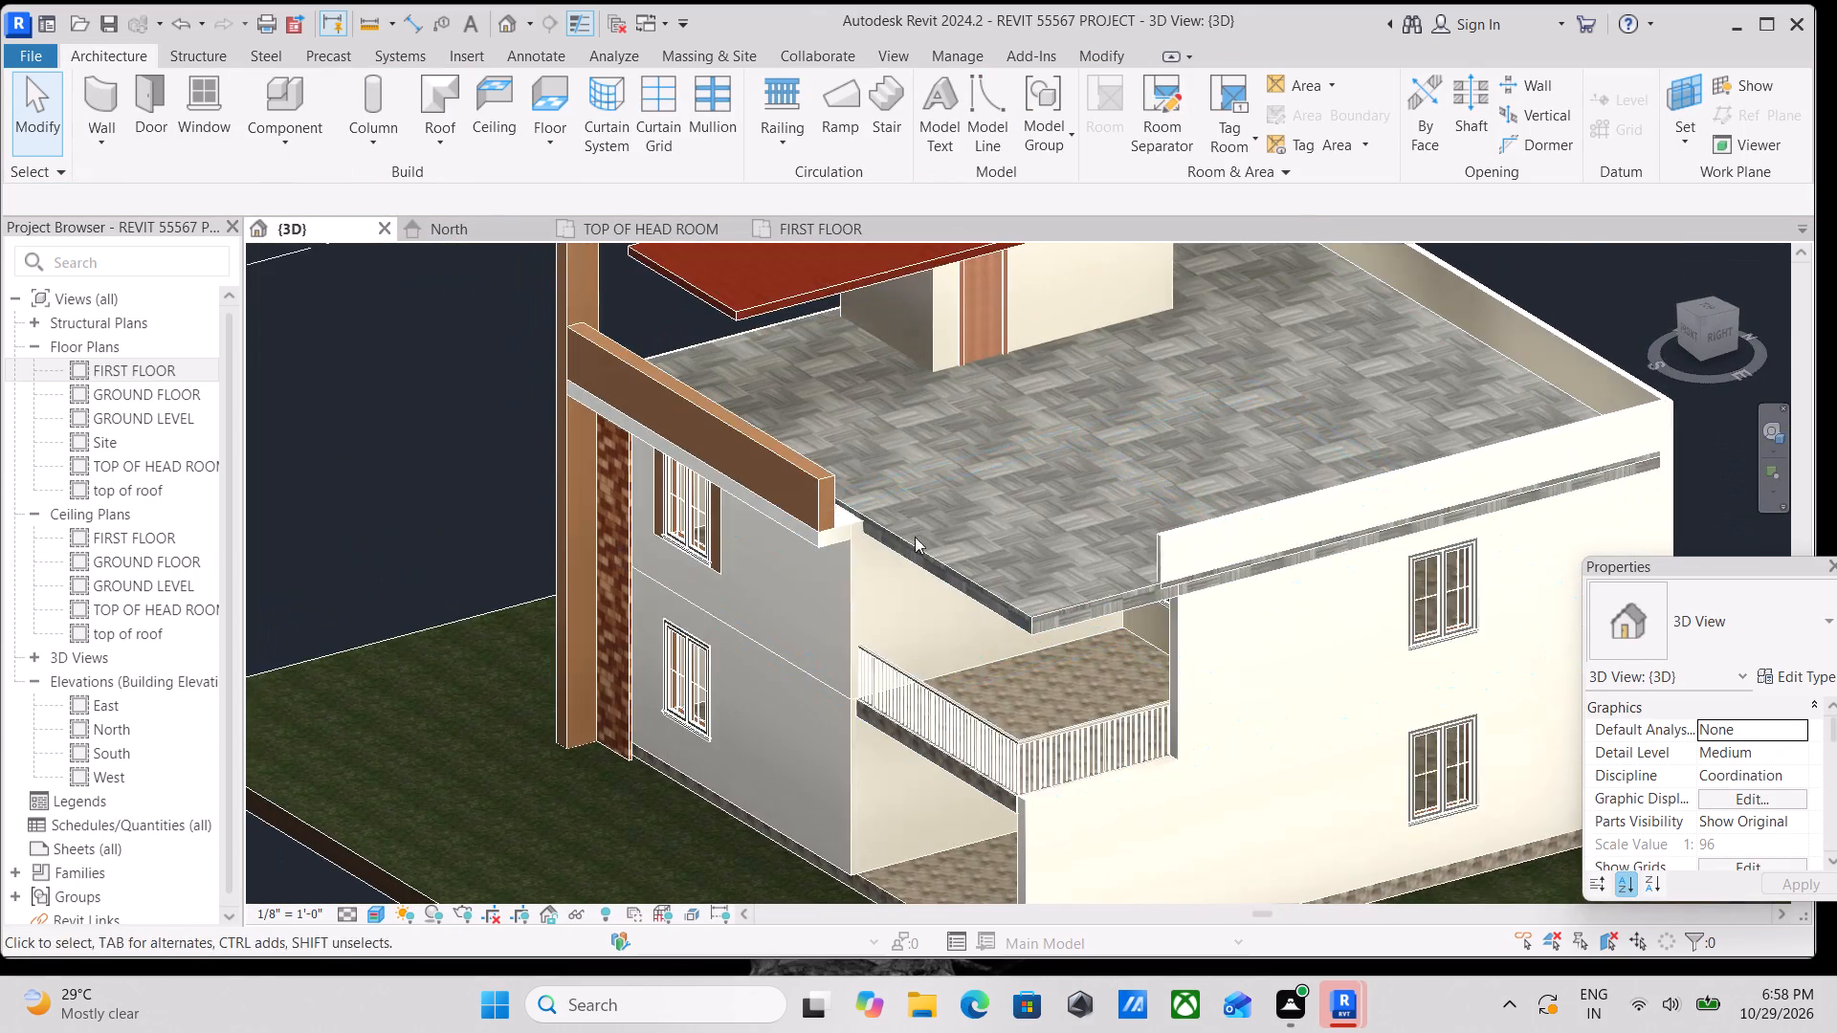
middle_click_drag(954, 735, 941, 613)
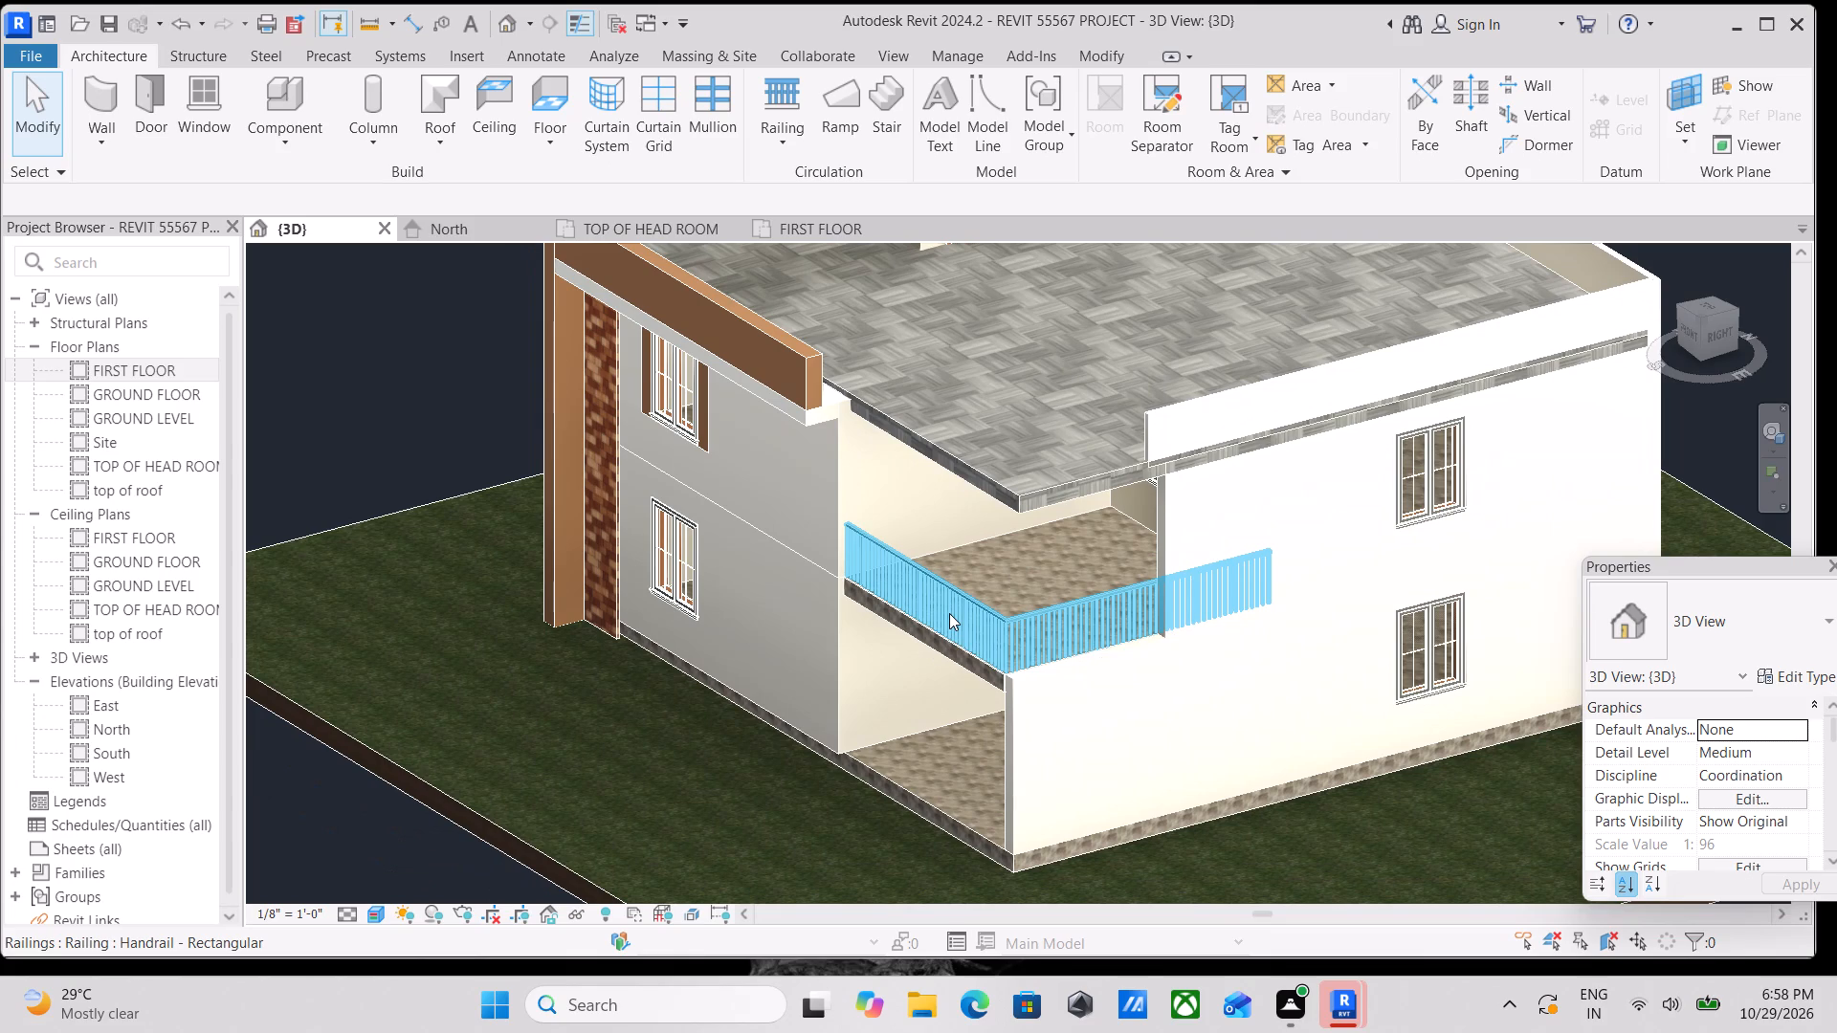
scroll(1017, 602, "down", 2)
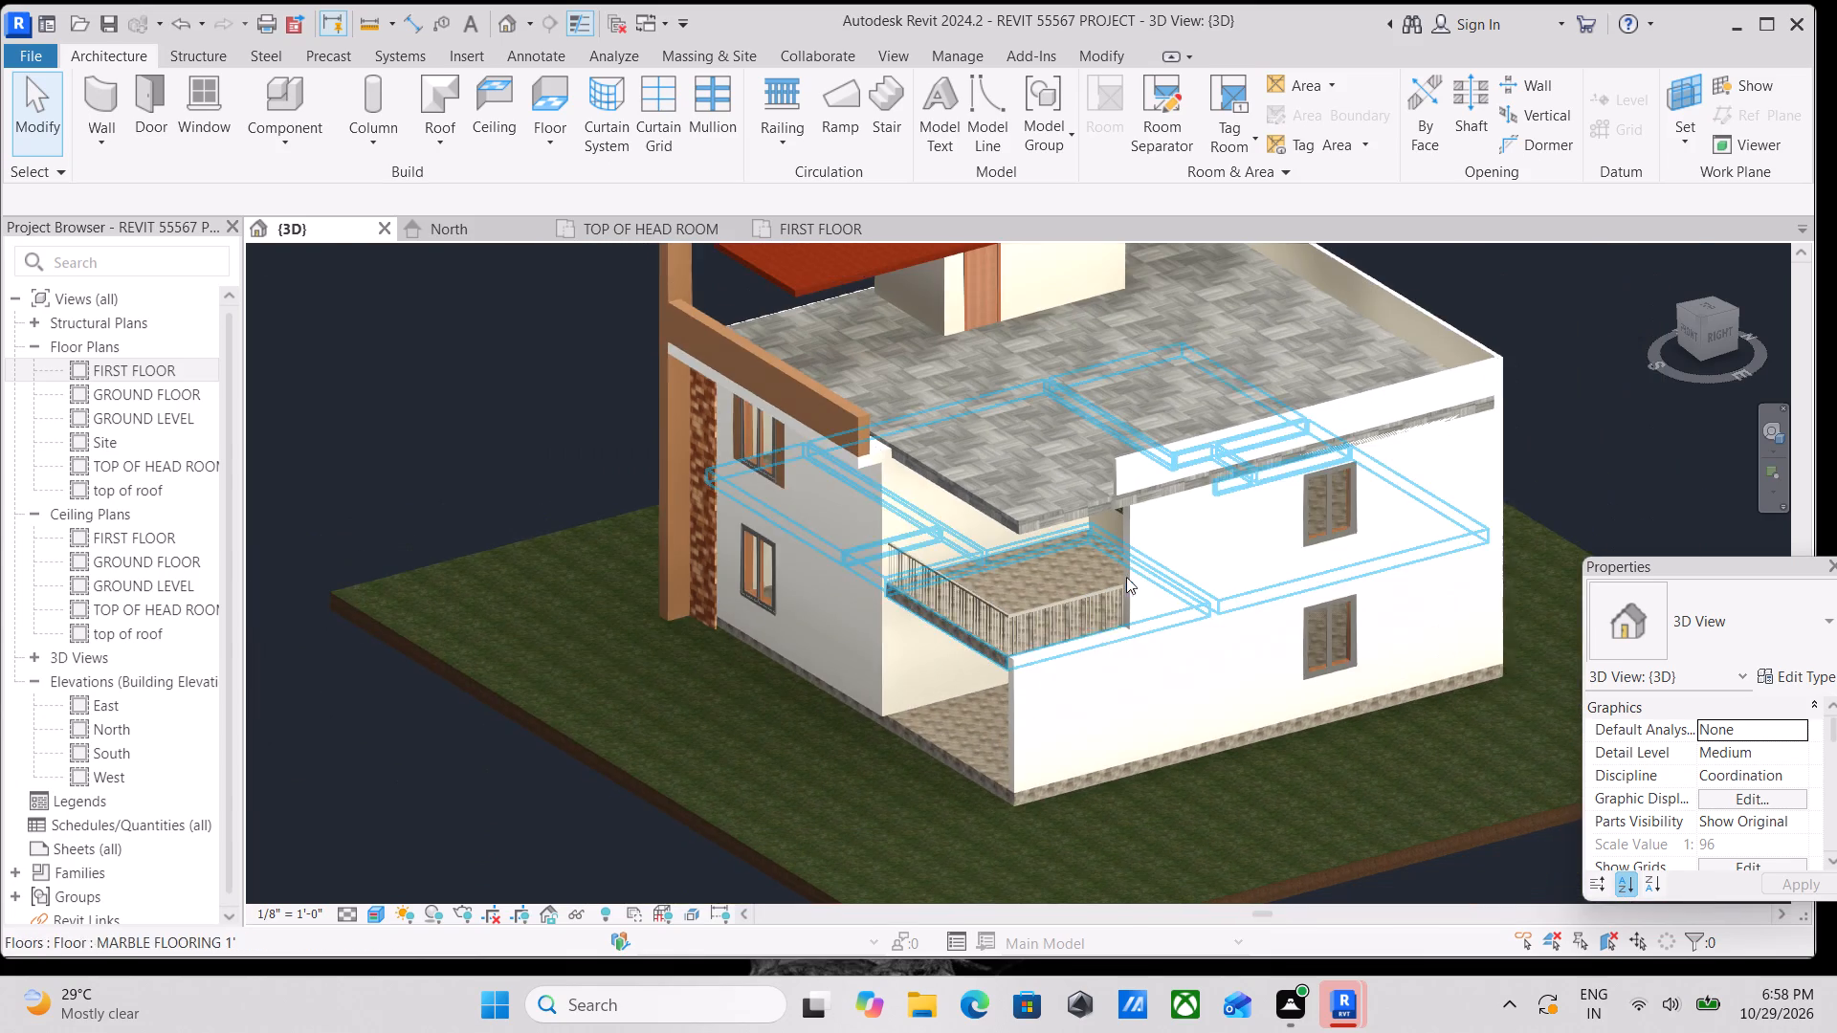
scroll(1128, 576, "up", 3)
scroll(1092, 626, "down", 2)
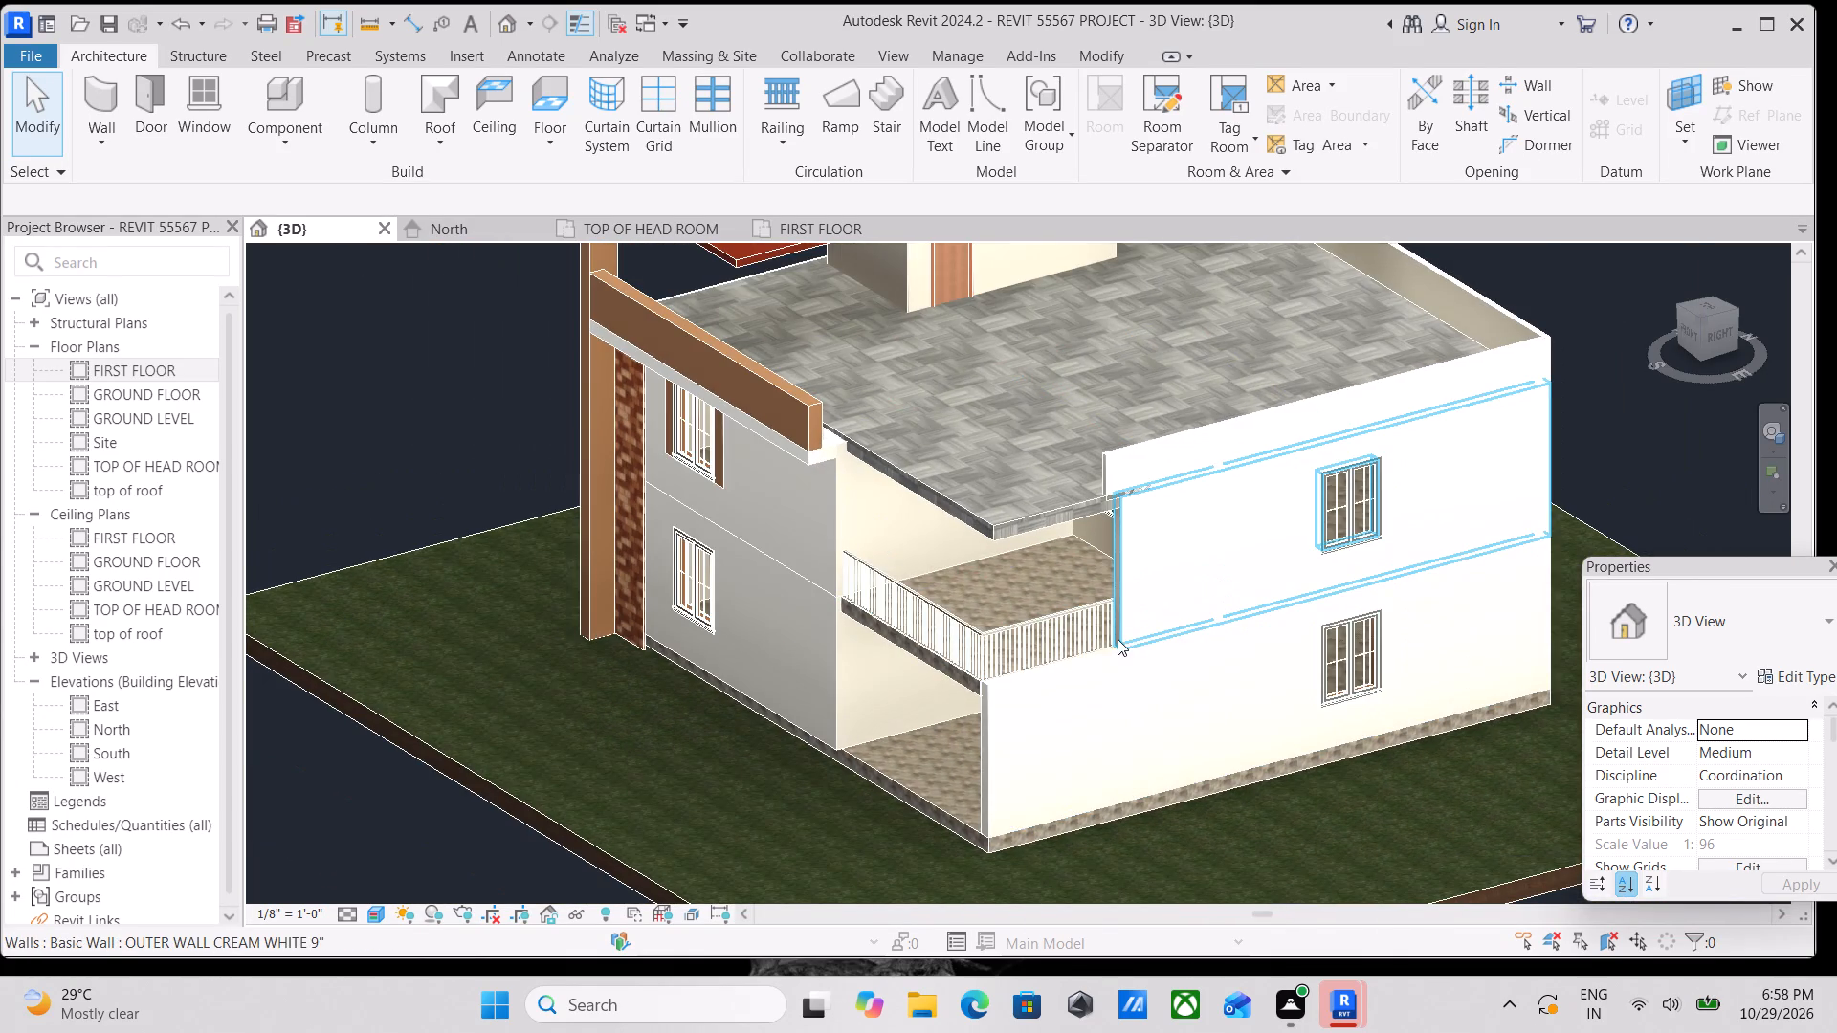
middle_click_drag(1118, 639, 1157, 689, "shift")
scroll(1185, 558, "up", 4)
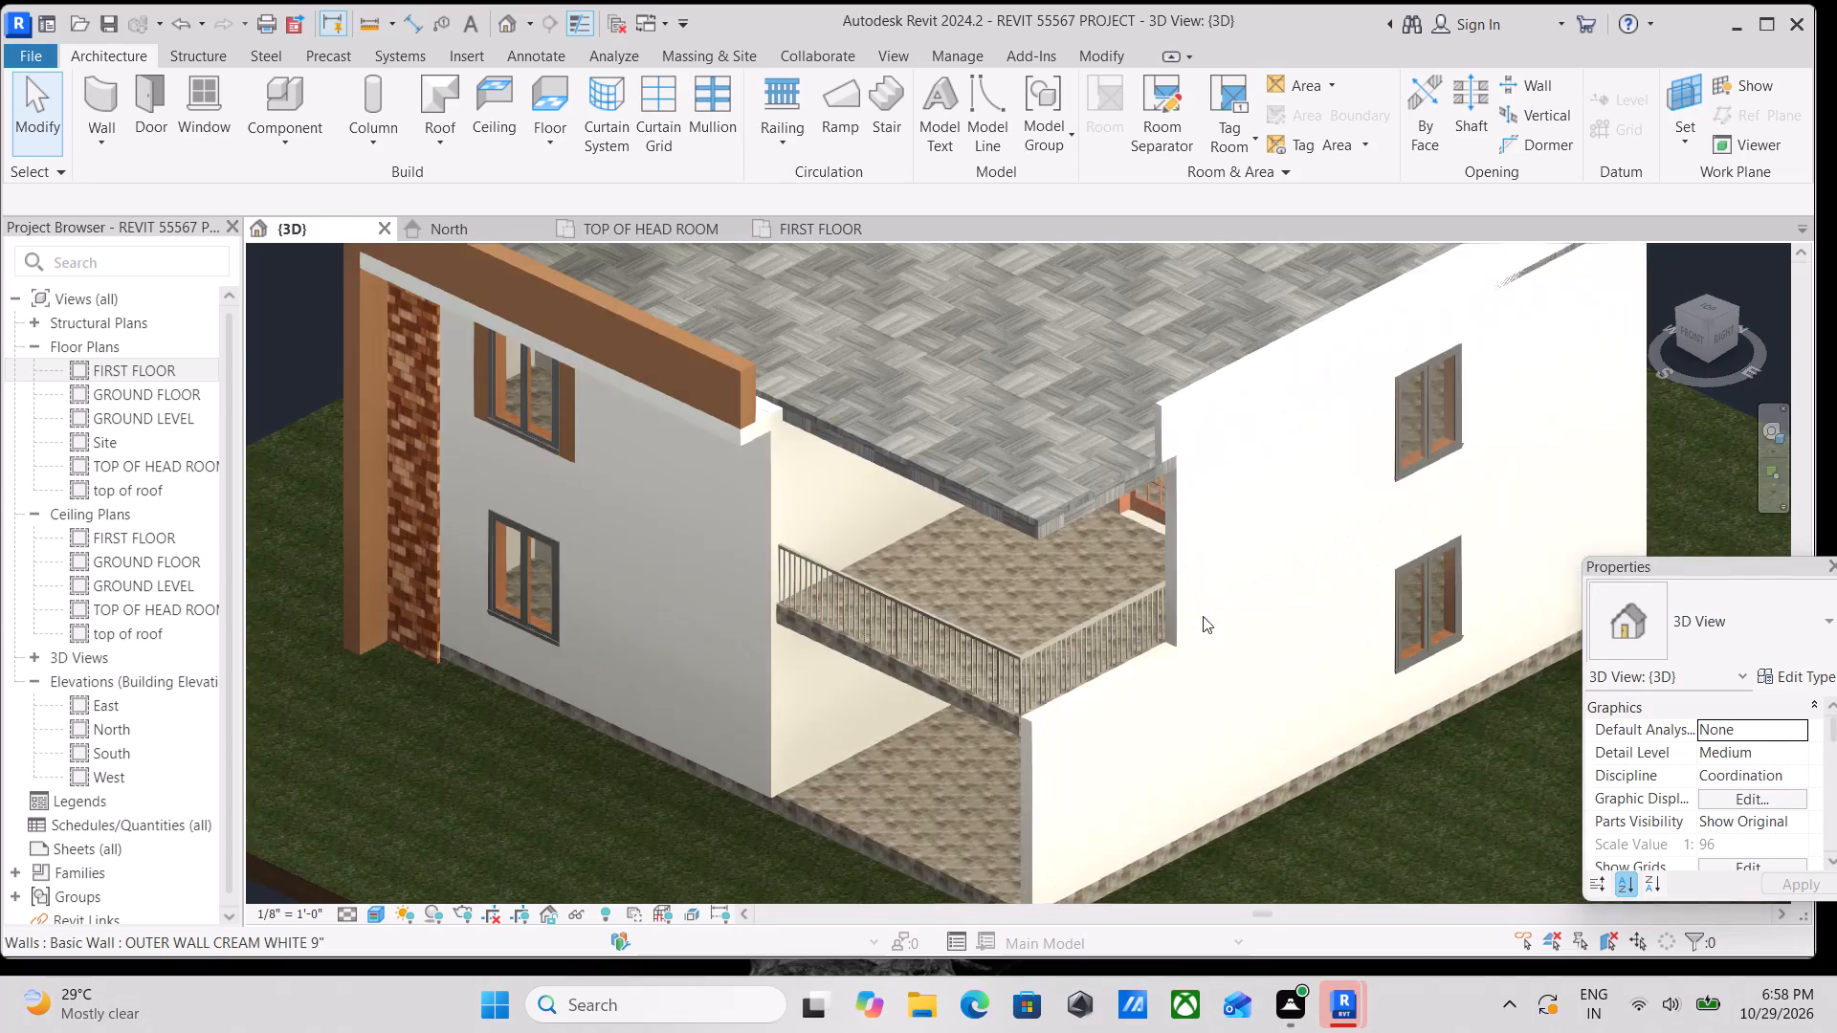
scroll(1203, 616, "up", 3)
left_click(1138, 553)
scroll(1167, 677, "up", 2)
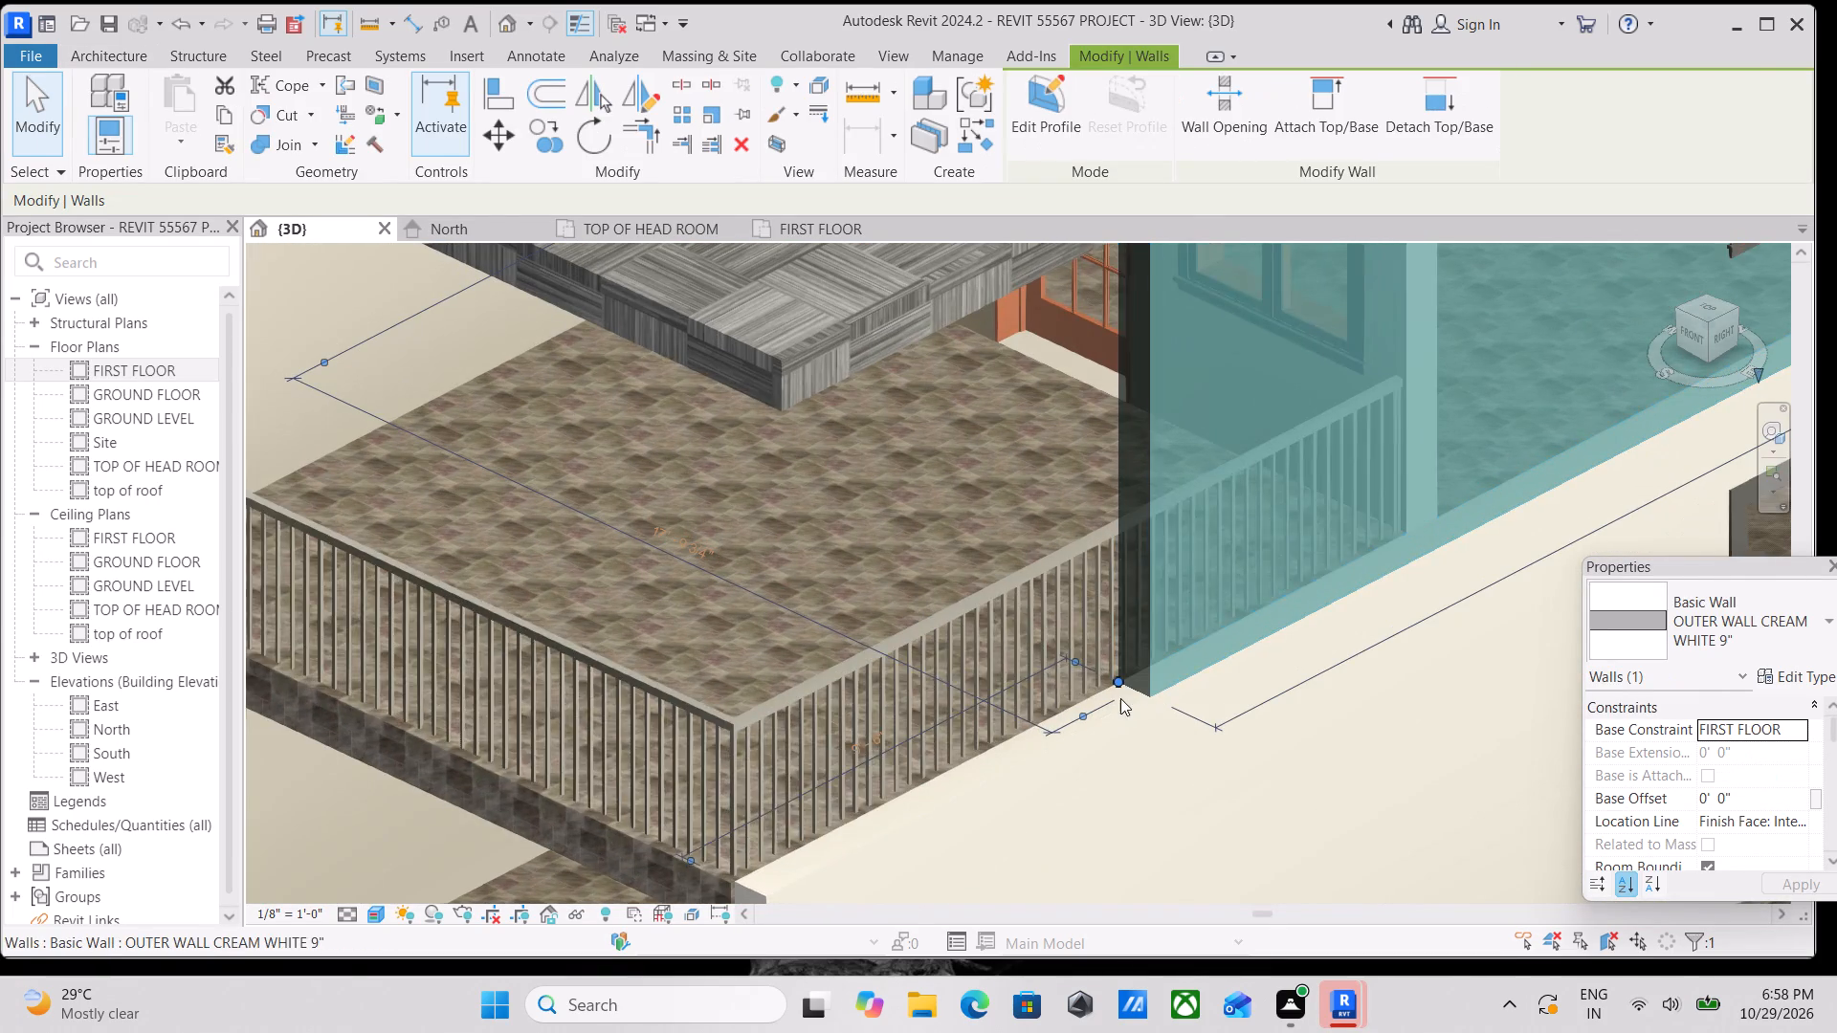
left_click_drag(1117, 673, 1361, 573)
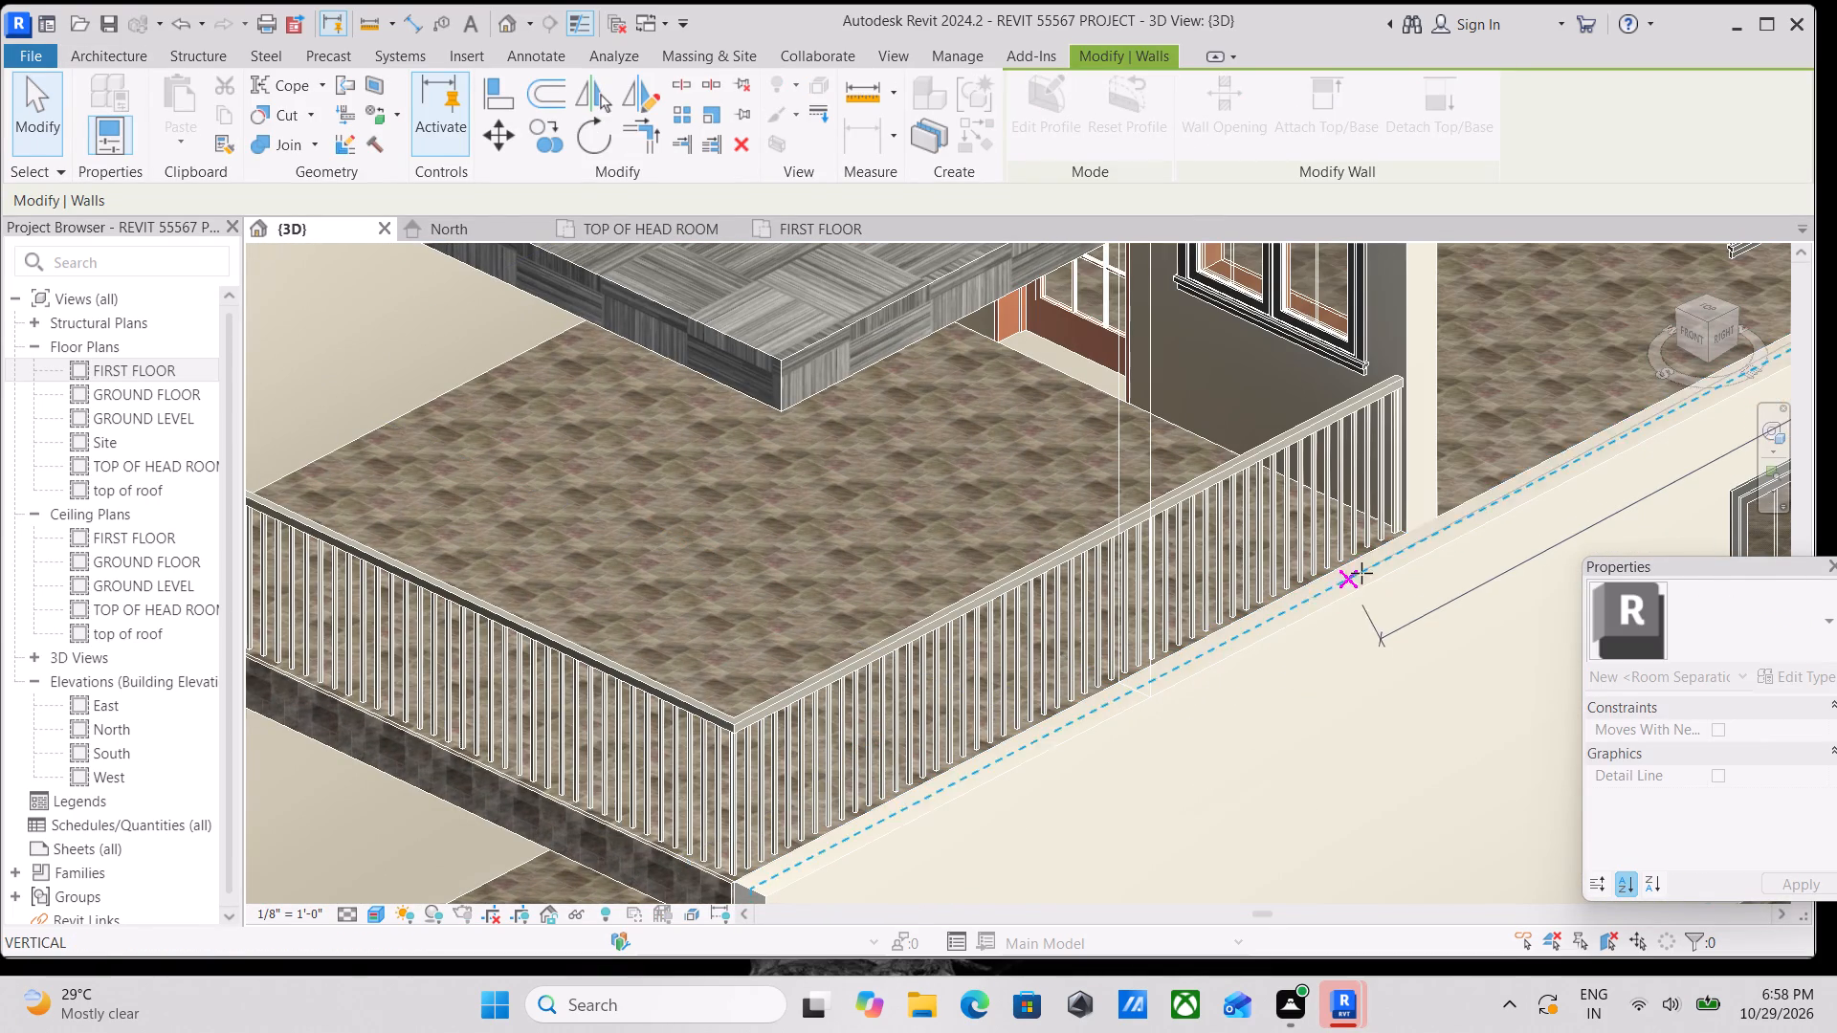
left_click_drag(1361, 573, 1405, 532)
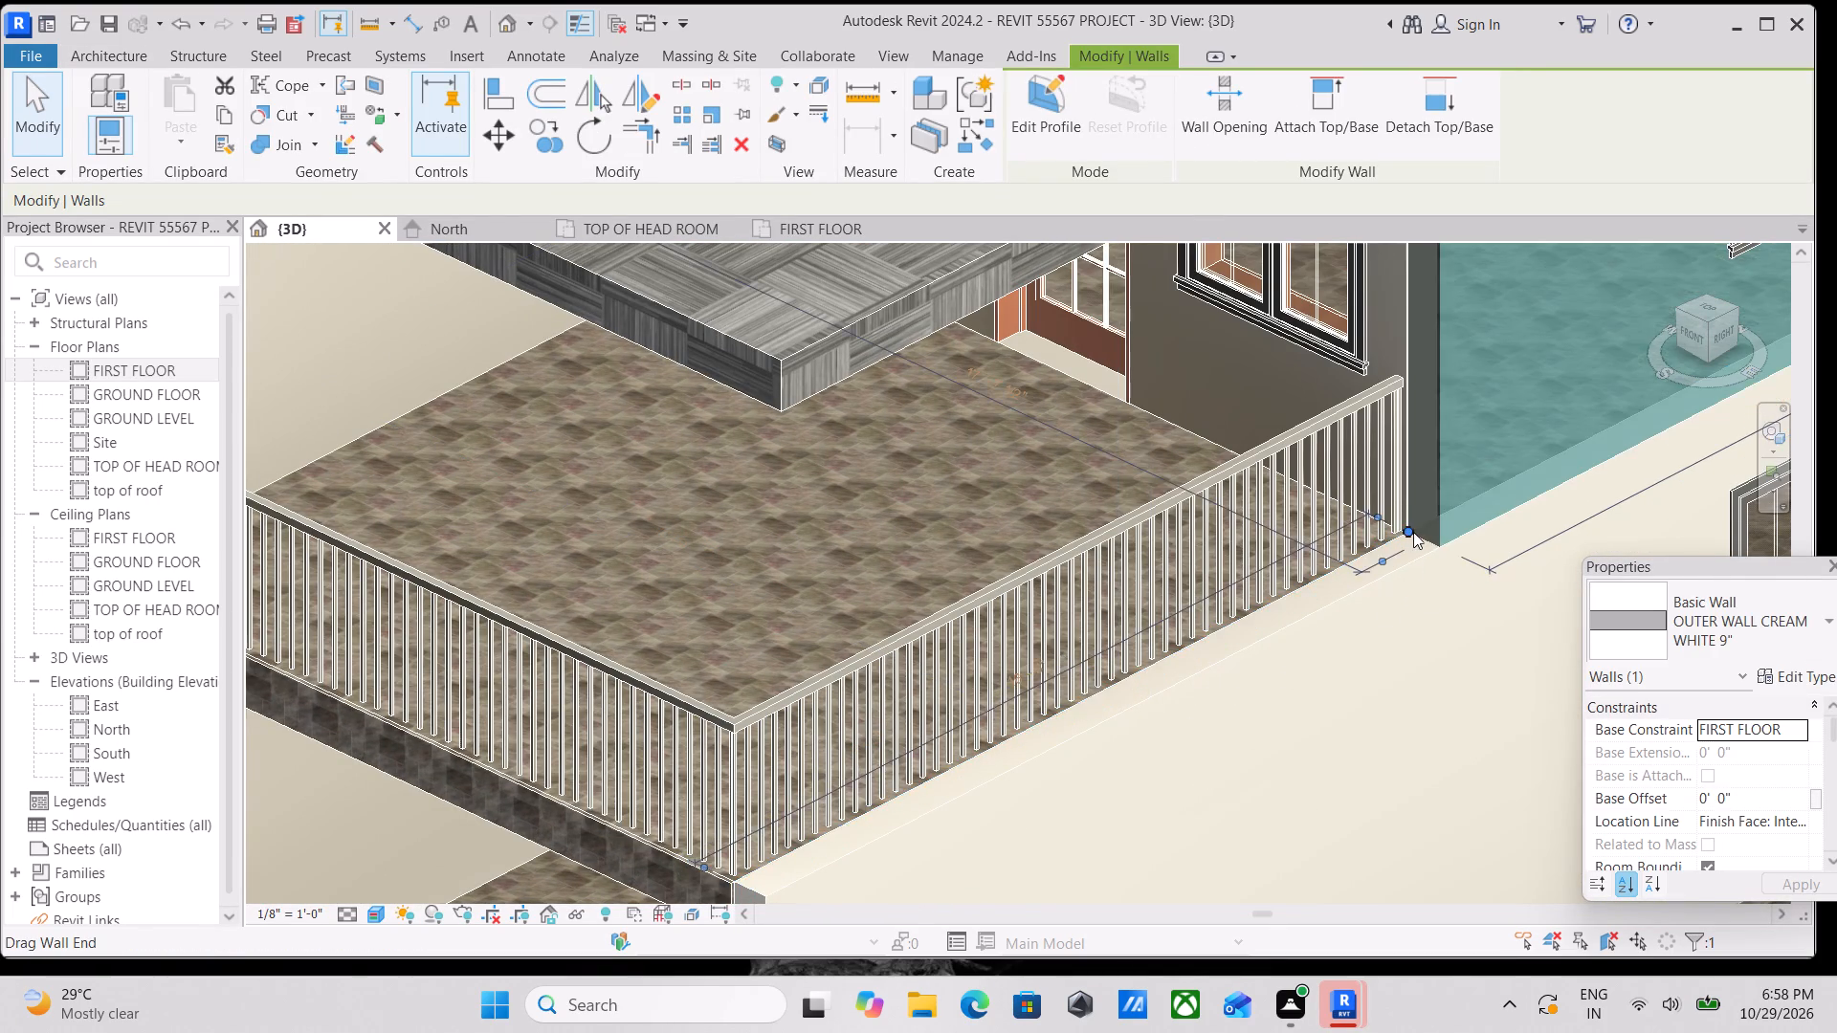
scroll(1413, 532, "down", 2)
key("Escape")
Fine-adjust the front end of the first-floor side wall so it sits flush with the face of the balcony's window wall.
scroll(1472, 475, "up", 7)
scroll(1405, 623, "up", 2)
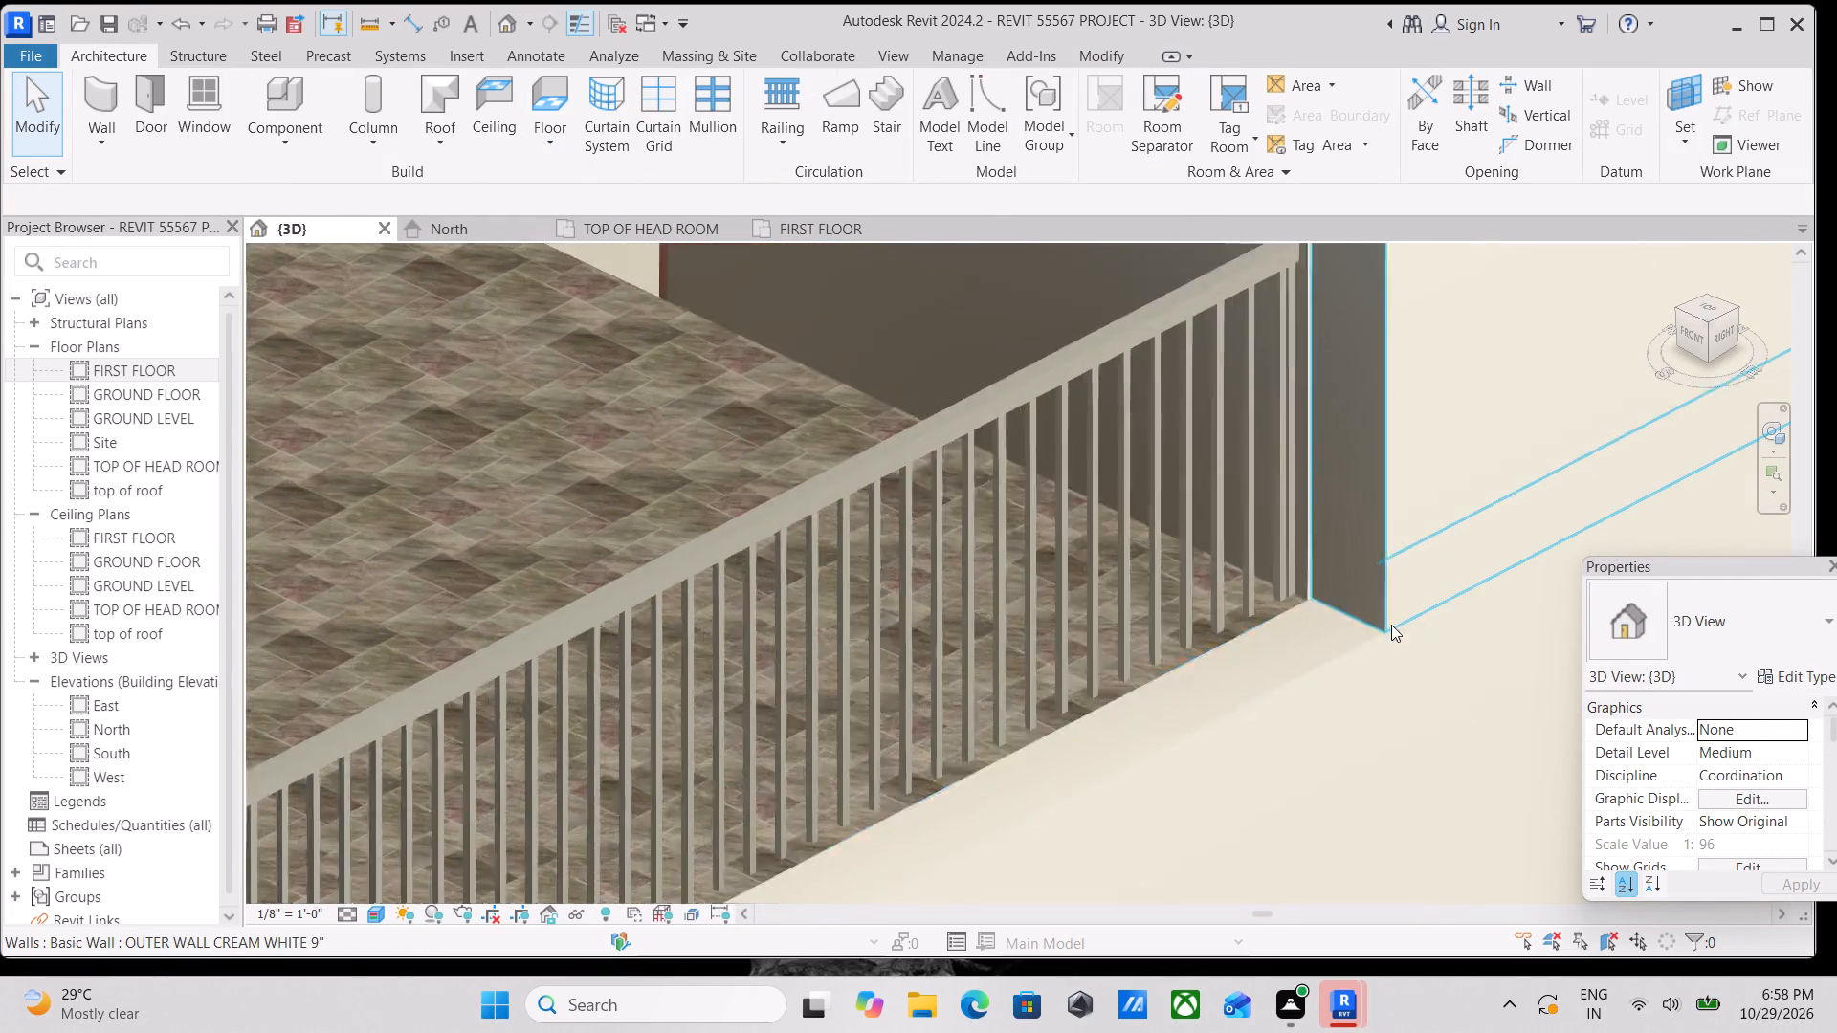
scroll(1391, 625, "up", 1)
left_click(1379, 591)
scroll(1296, 621, "up", 4)
scroll(1263, 588, "down", 1)
scroll(1265, 587, "up", 5)
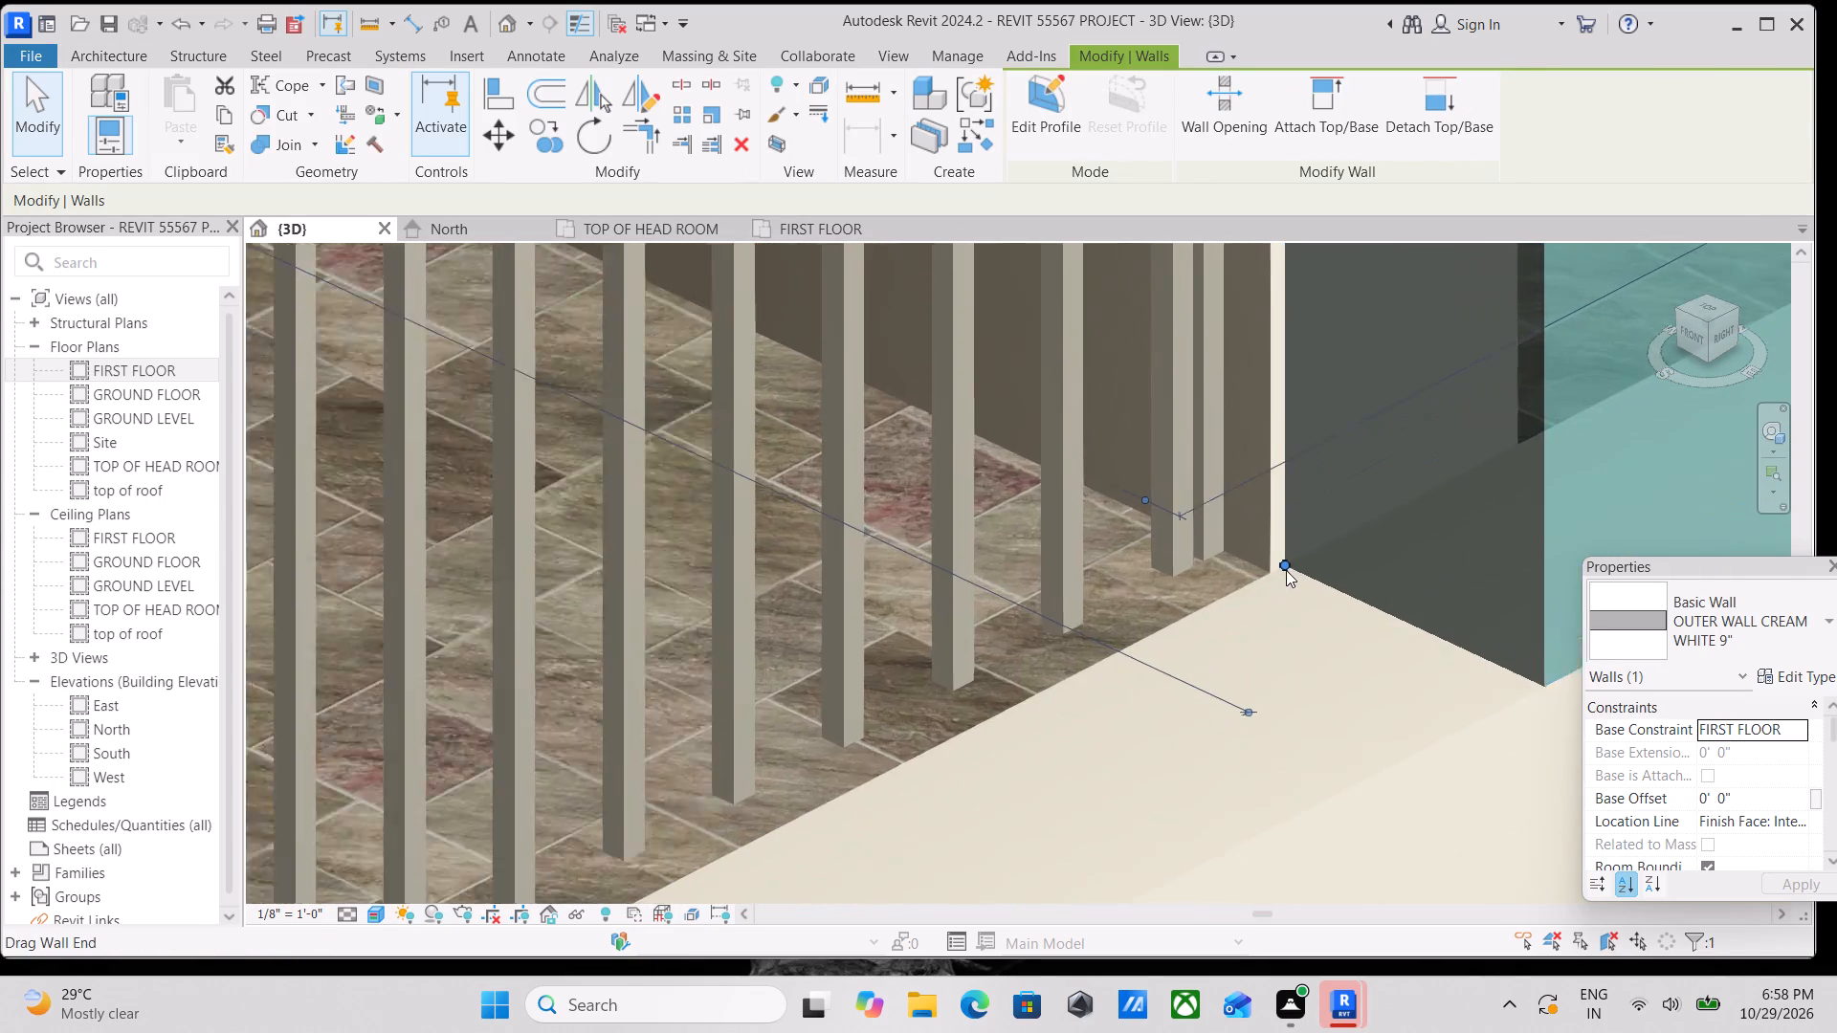
scroll(1286, 570, "up", 1)
left_click_drag(1282, 554, 1268, 570)
scroll(1274, 569, "down", 2)
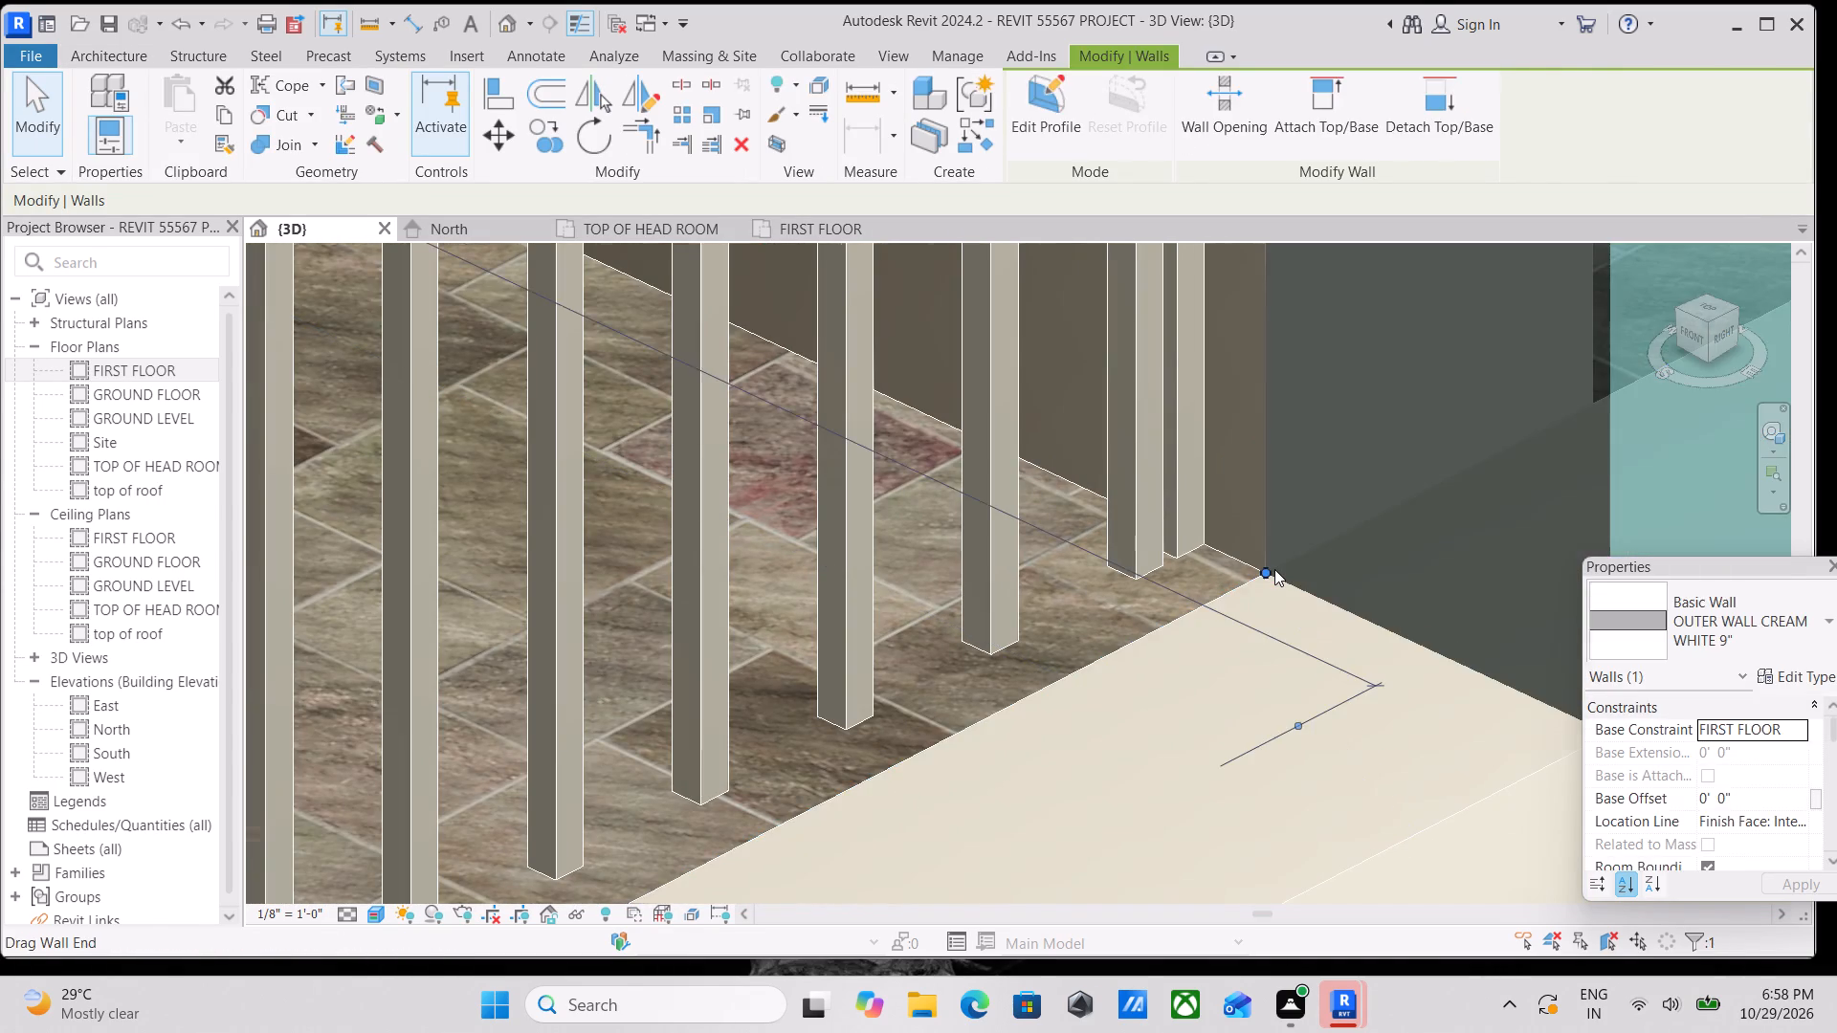
scroll(1274, 569, "down", 2)
key("Escape")
Change the first-floor balcony railing's type to Glass Panel - Bottom Fill.
scroll(1274, 569, "down", 5)
scroll(1078, 596, "down", 8)
middle_click_drag(1058, 596, 1507, 467)
scroll(1362, 553, "down", 2)
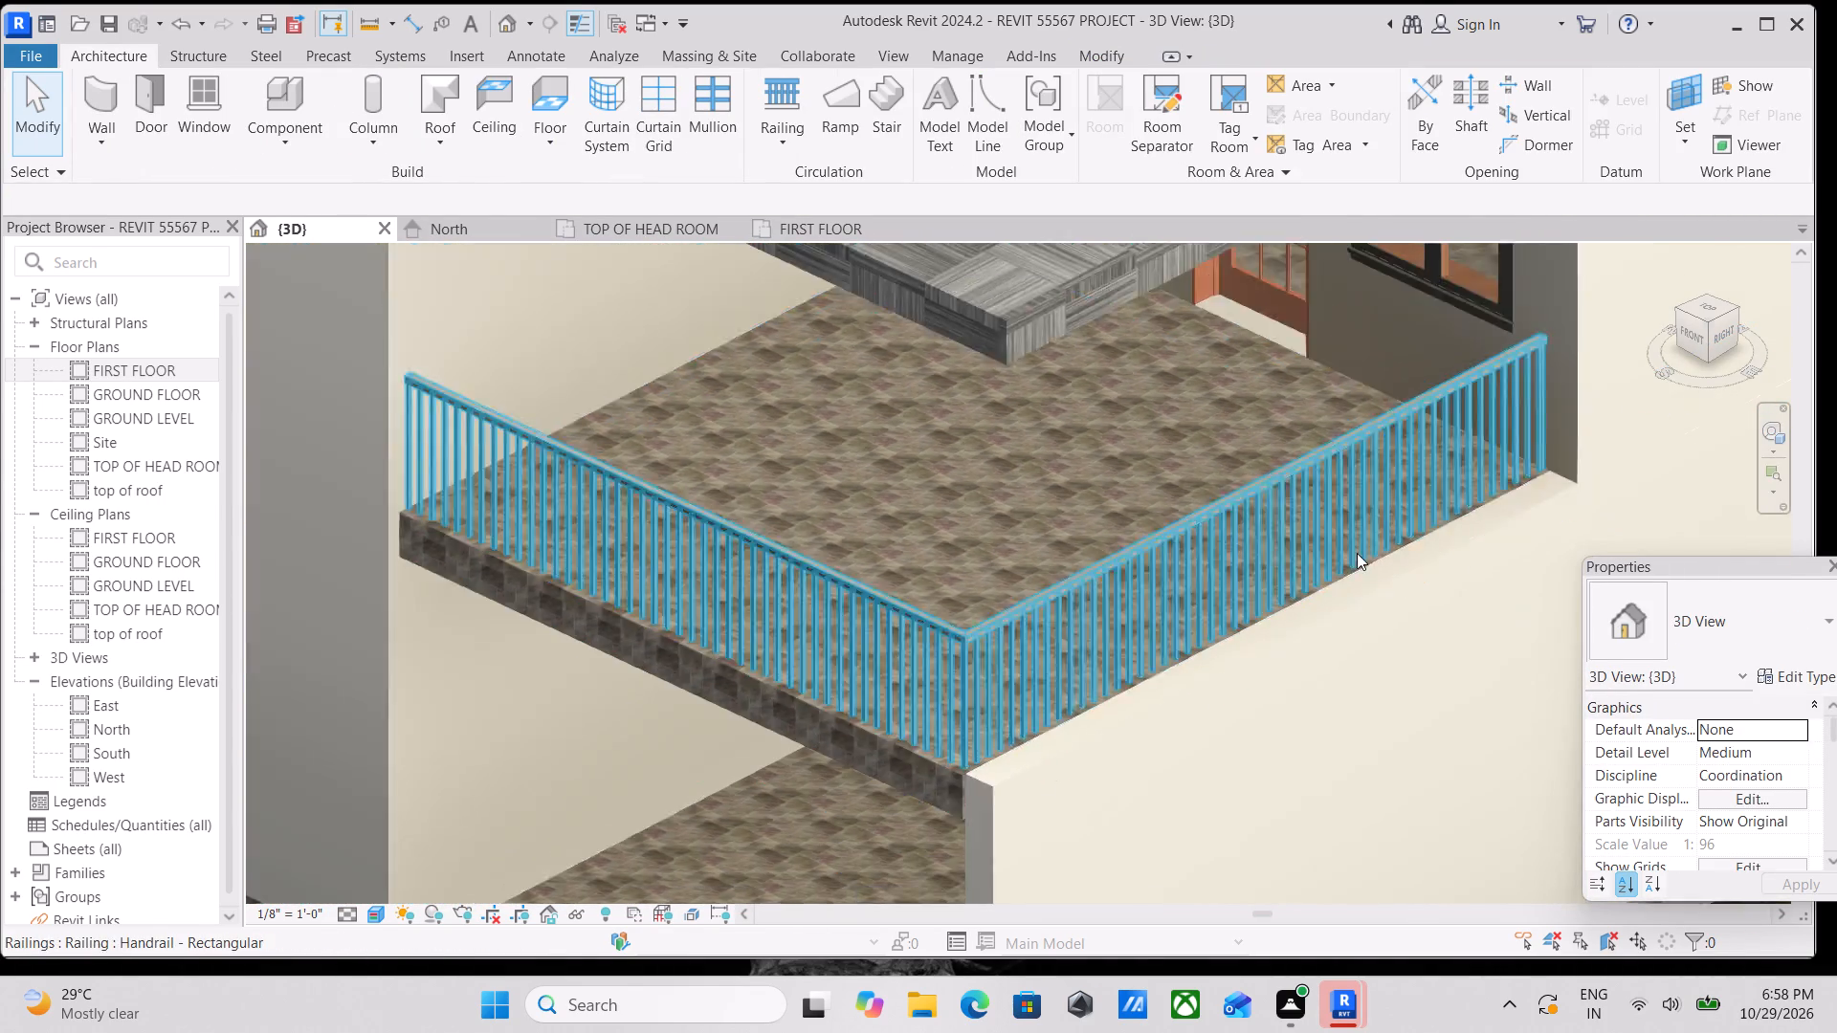
scroll(1357, 553, "down", 1)
left_click(1160, 580)
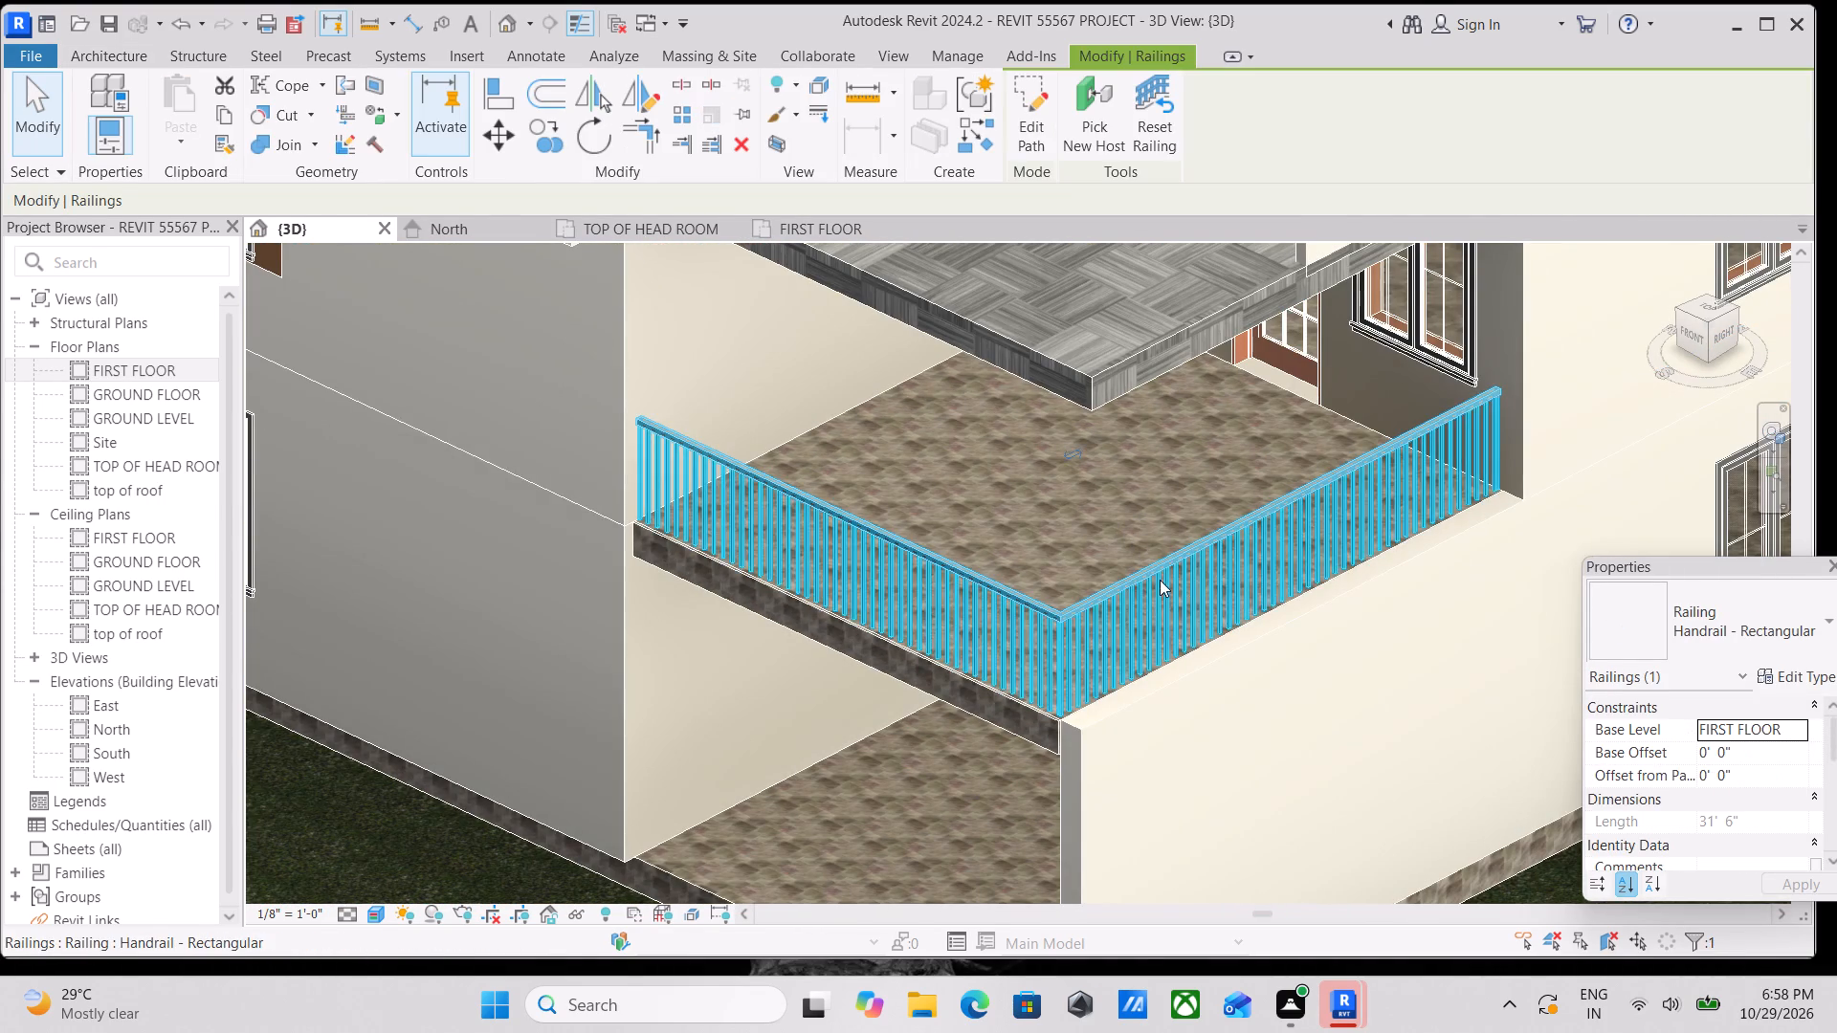
scroll(1160, 580, "down", 5)
middle_click_drag(1167, 580, 1187, 625)
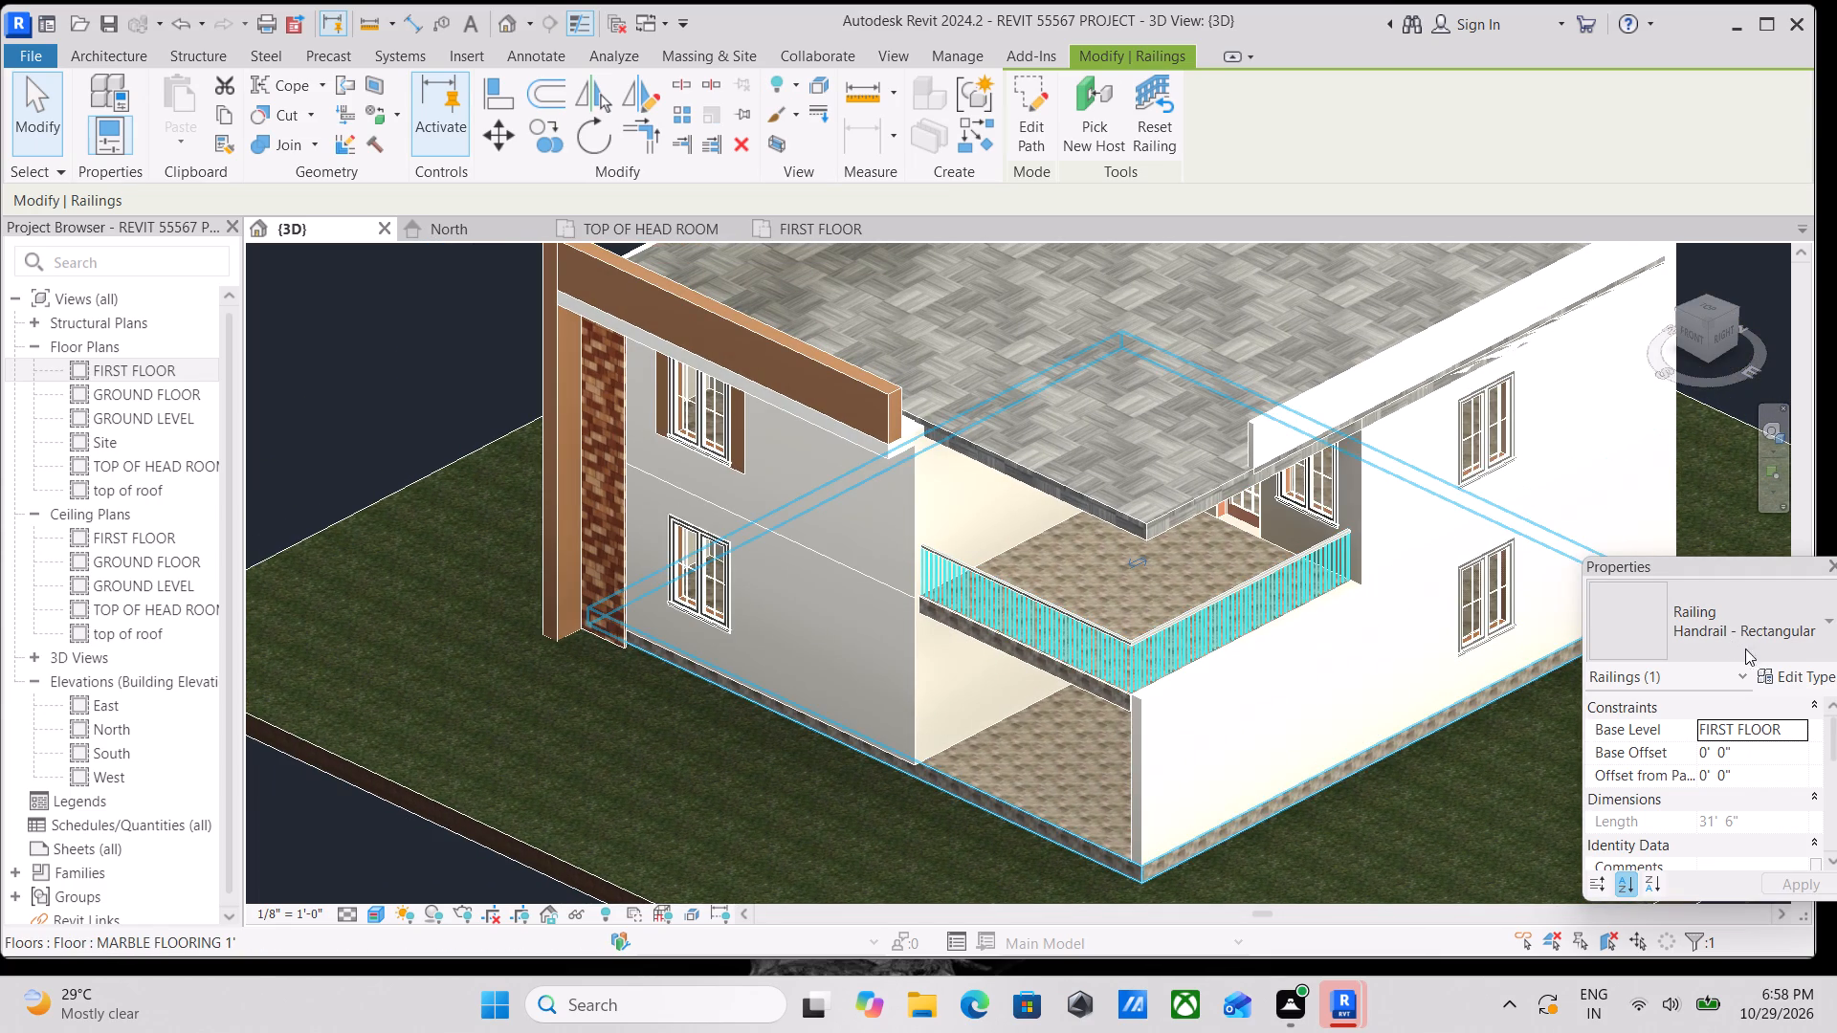
left_click(1822, 624)
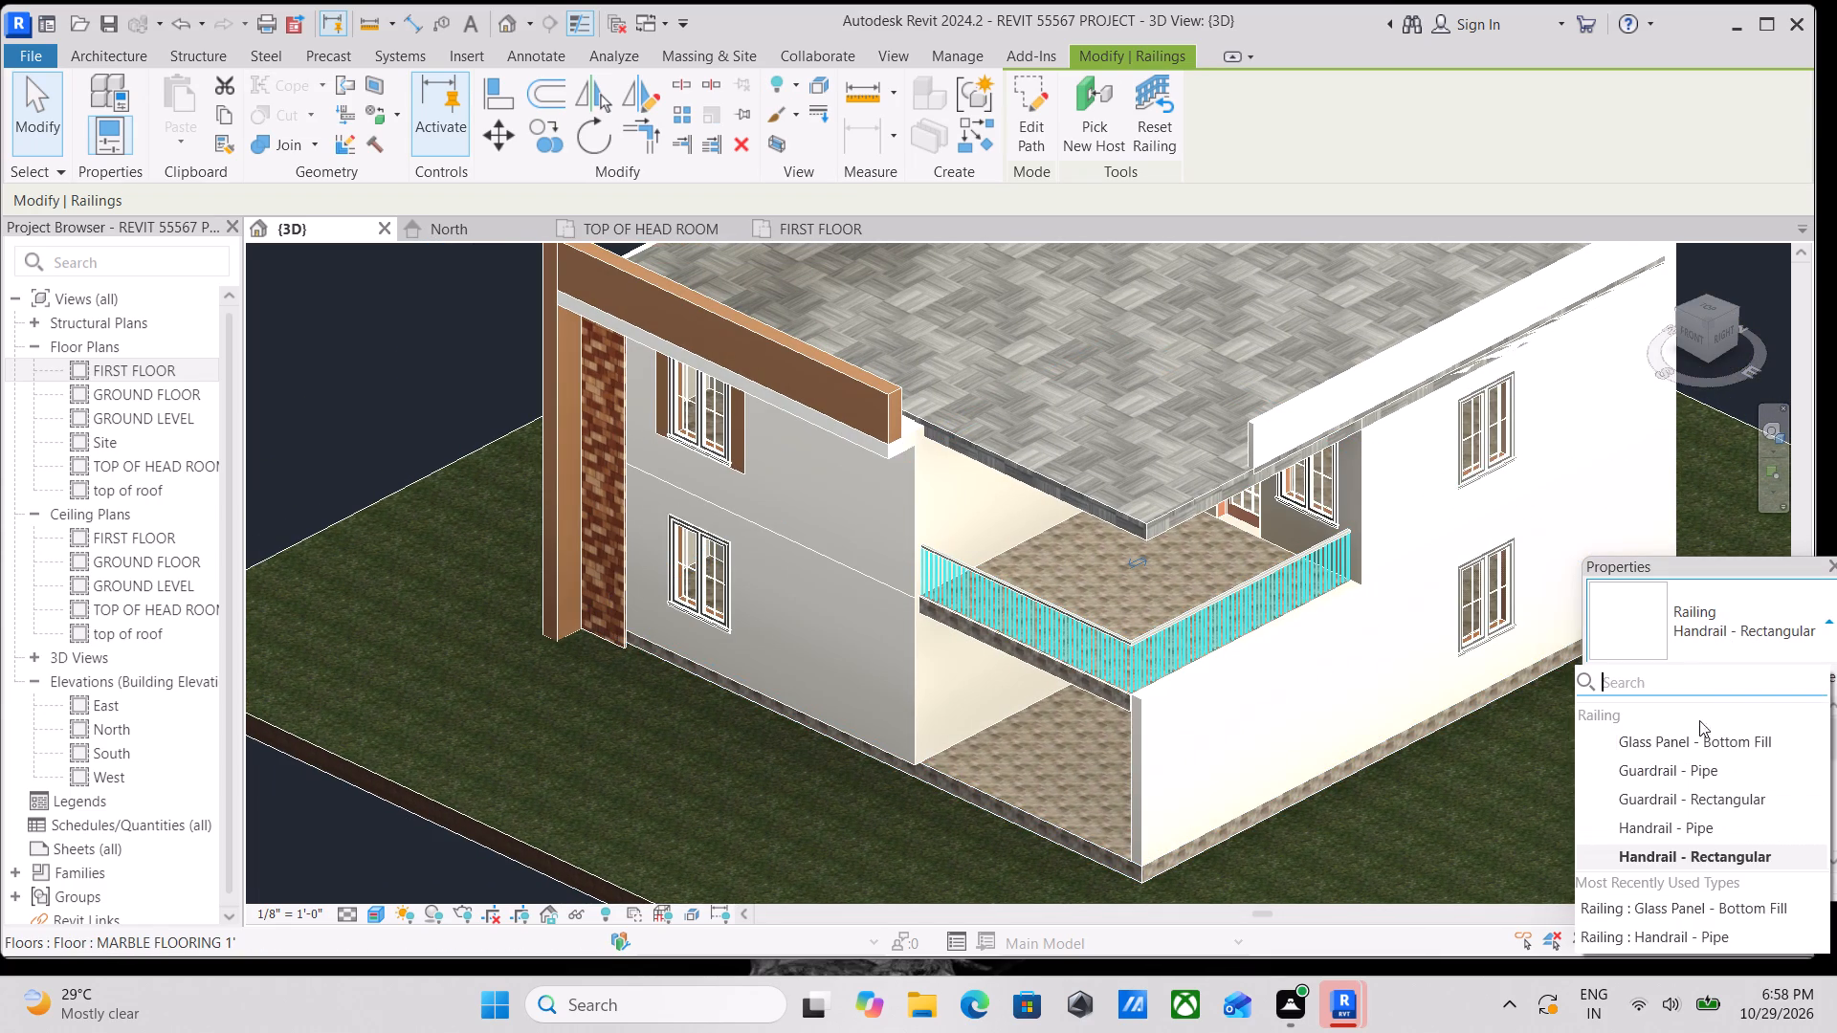
left_click(1709, 738)
scroll(1232, 676, "up", 3)
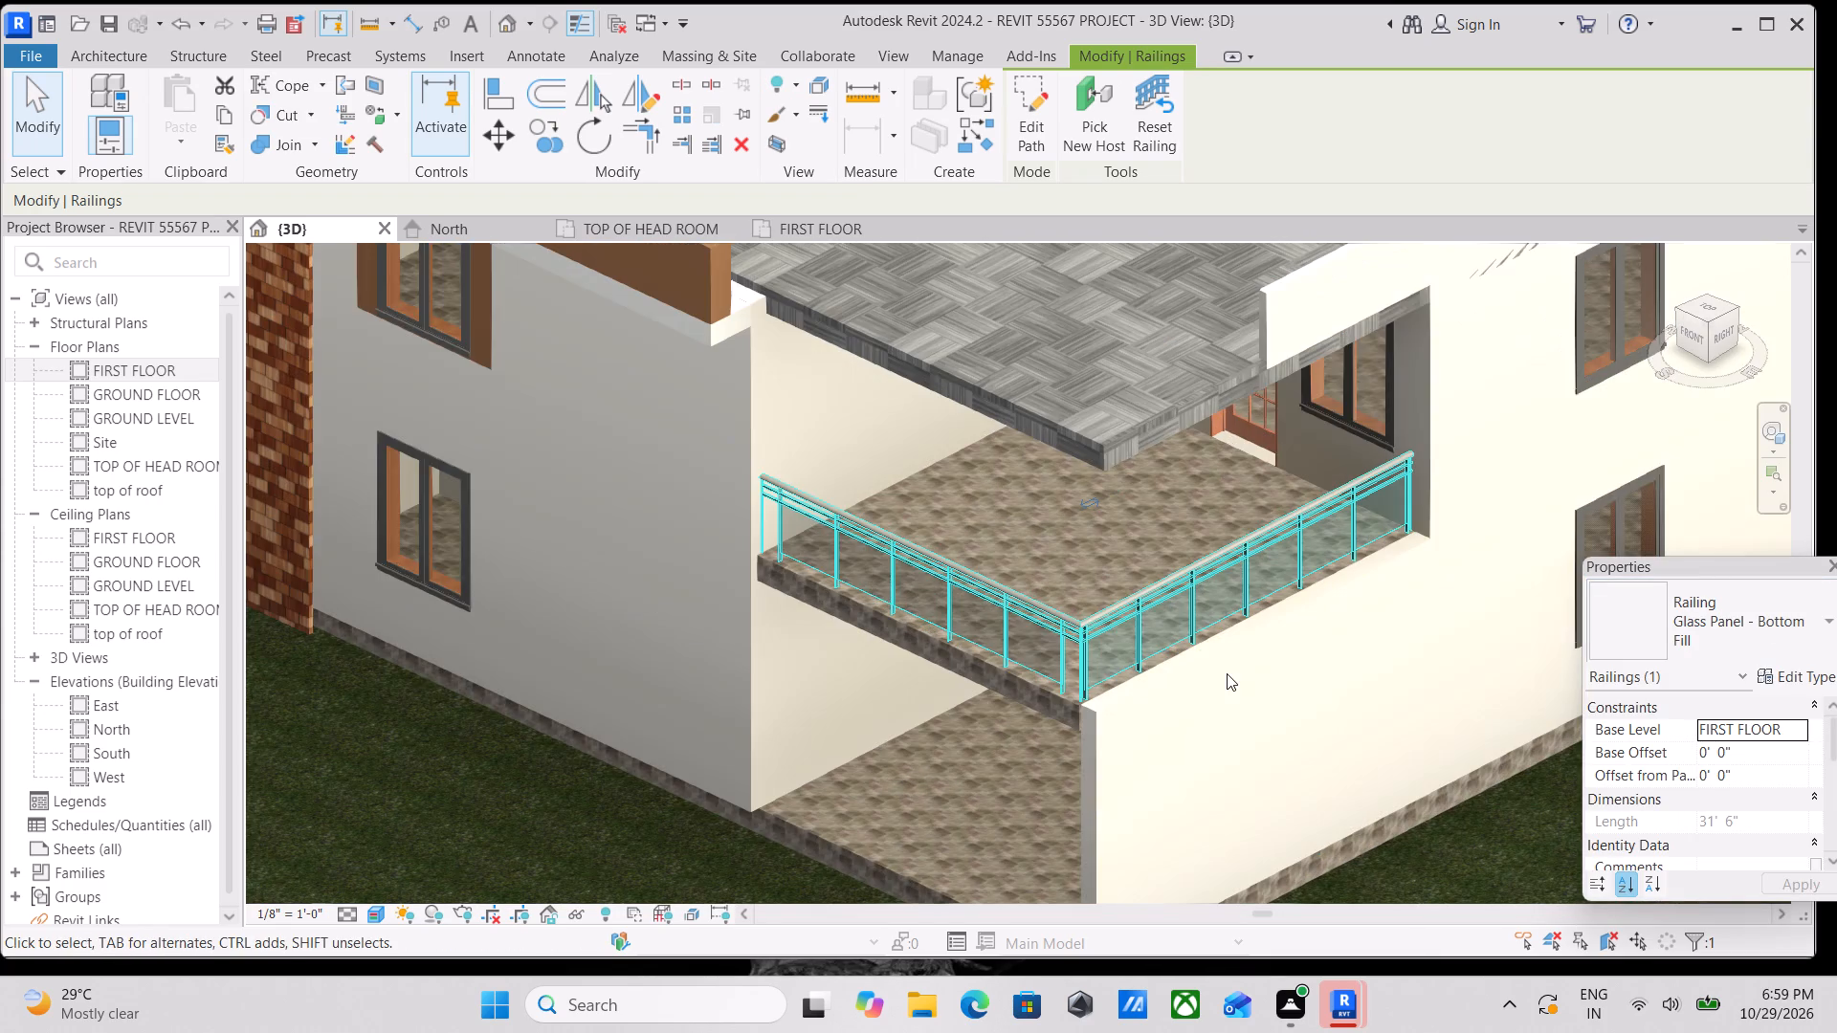
key("Escape")
Examine the house from the front corner and the front, including the glass railing, facade windows, window-surround split face and both balcony levels.
scroll(1230, 660, "down", 2)
middle_click_drag(1223, 657, 1280, 736)
scroll(1242, 711, "down", 2)
middle_click_drag(1242, 711, 1246, 657)
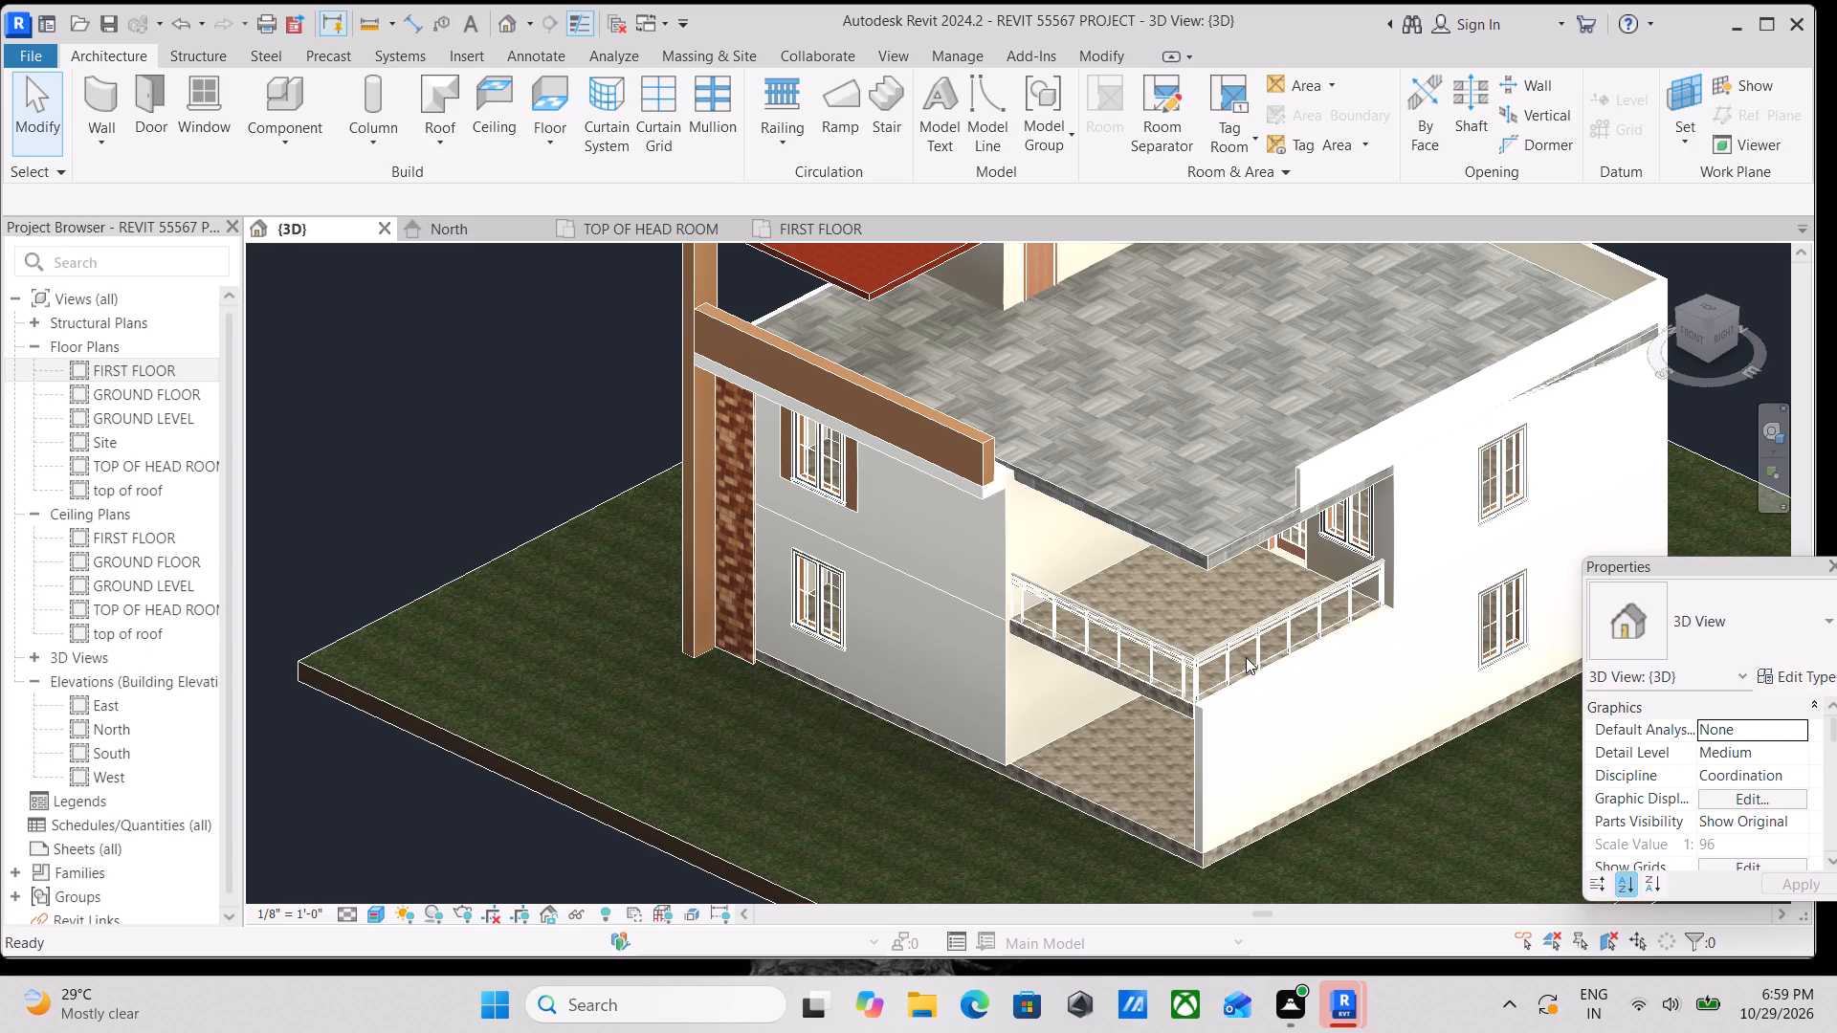
scroll(1238, 678, "down", 1)
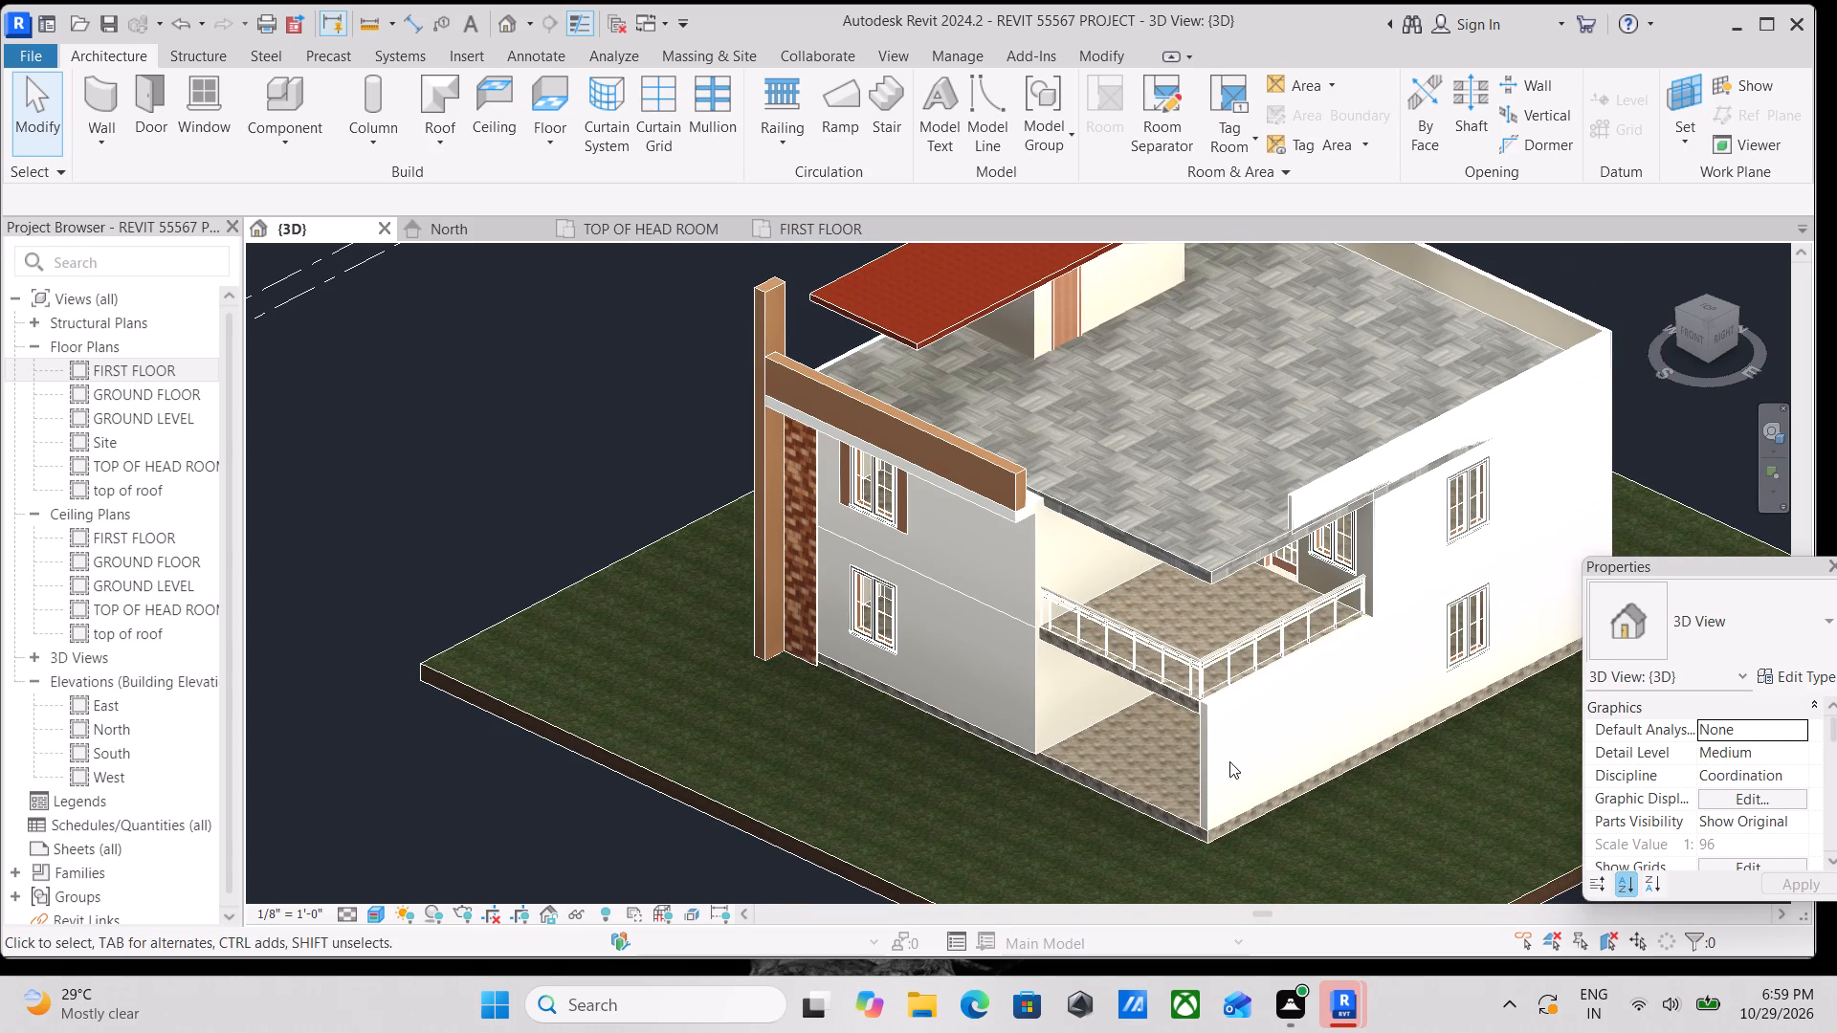
scroll(1245, 738, "down", 1)
middle_click_drag(1241, 737, 1014, 733)
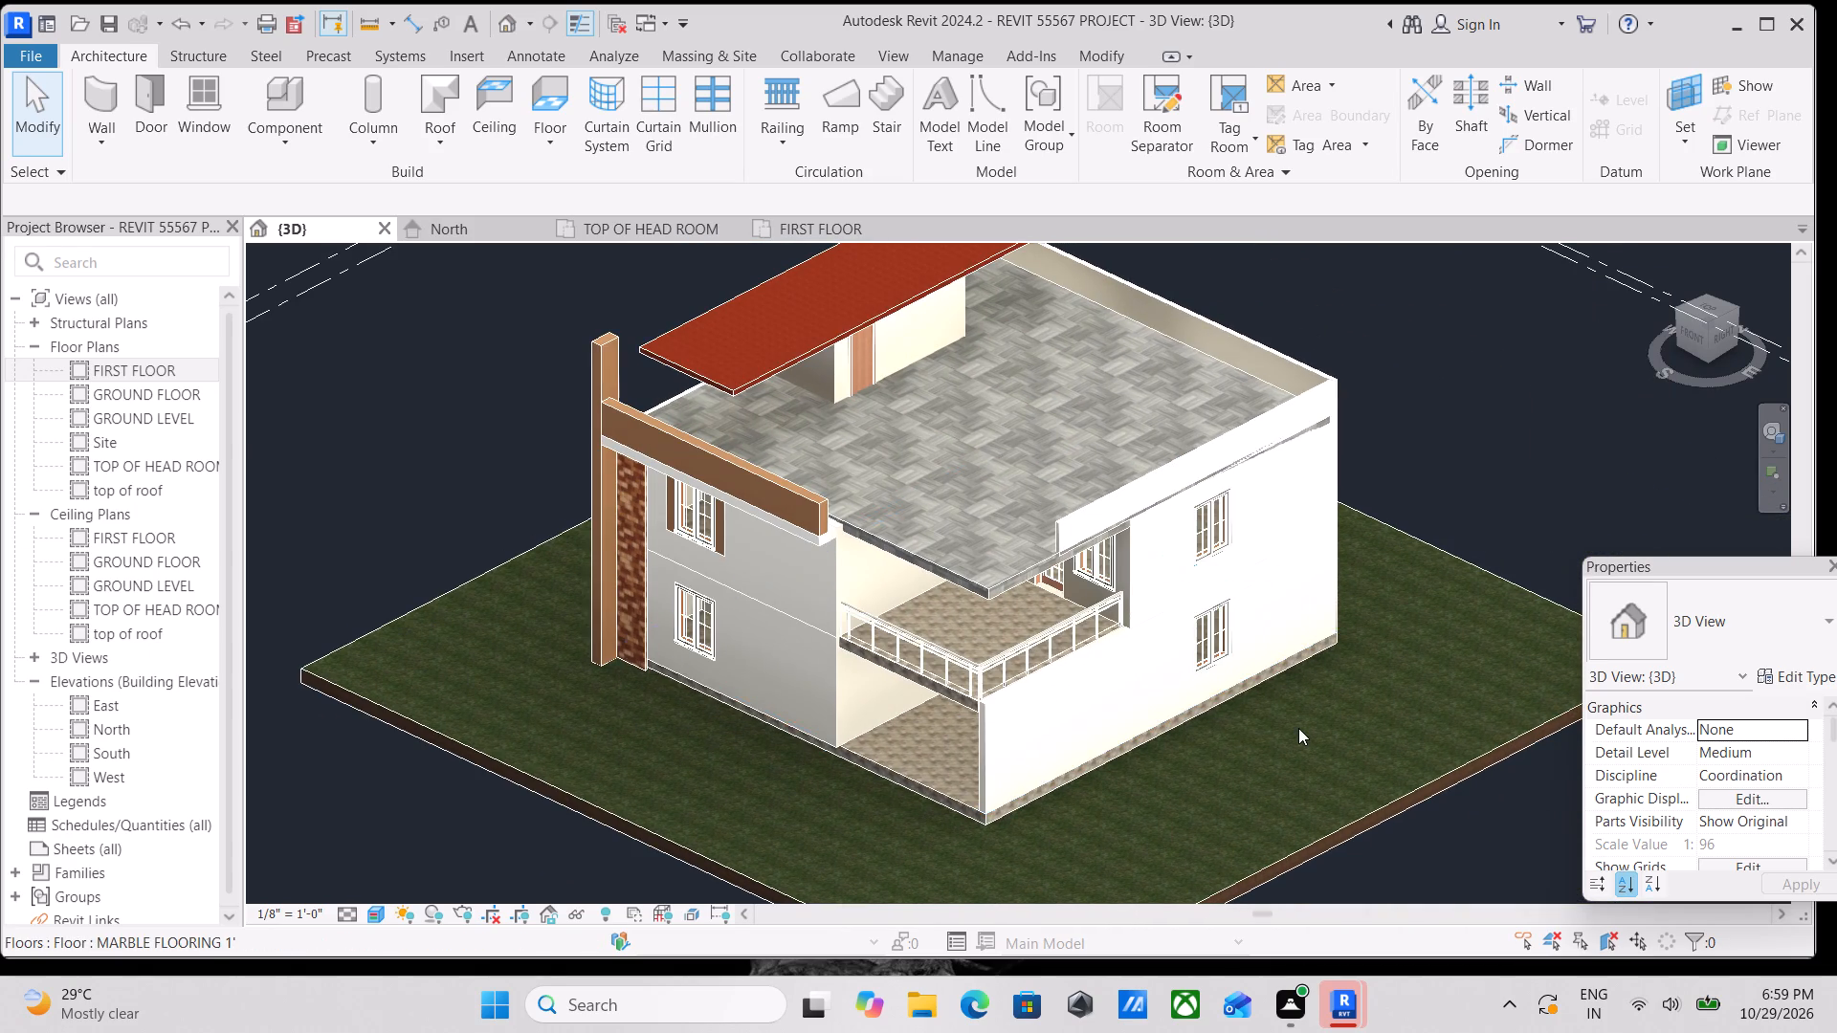
scroll(1298, 728, "down", 1)
middle_click_drag(1298, 728, 1311, 606)
scroll(1109, 649, "up", 2)
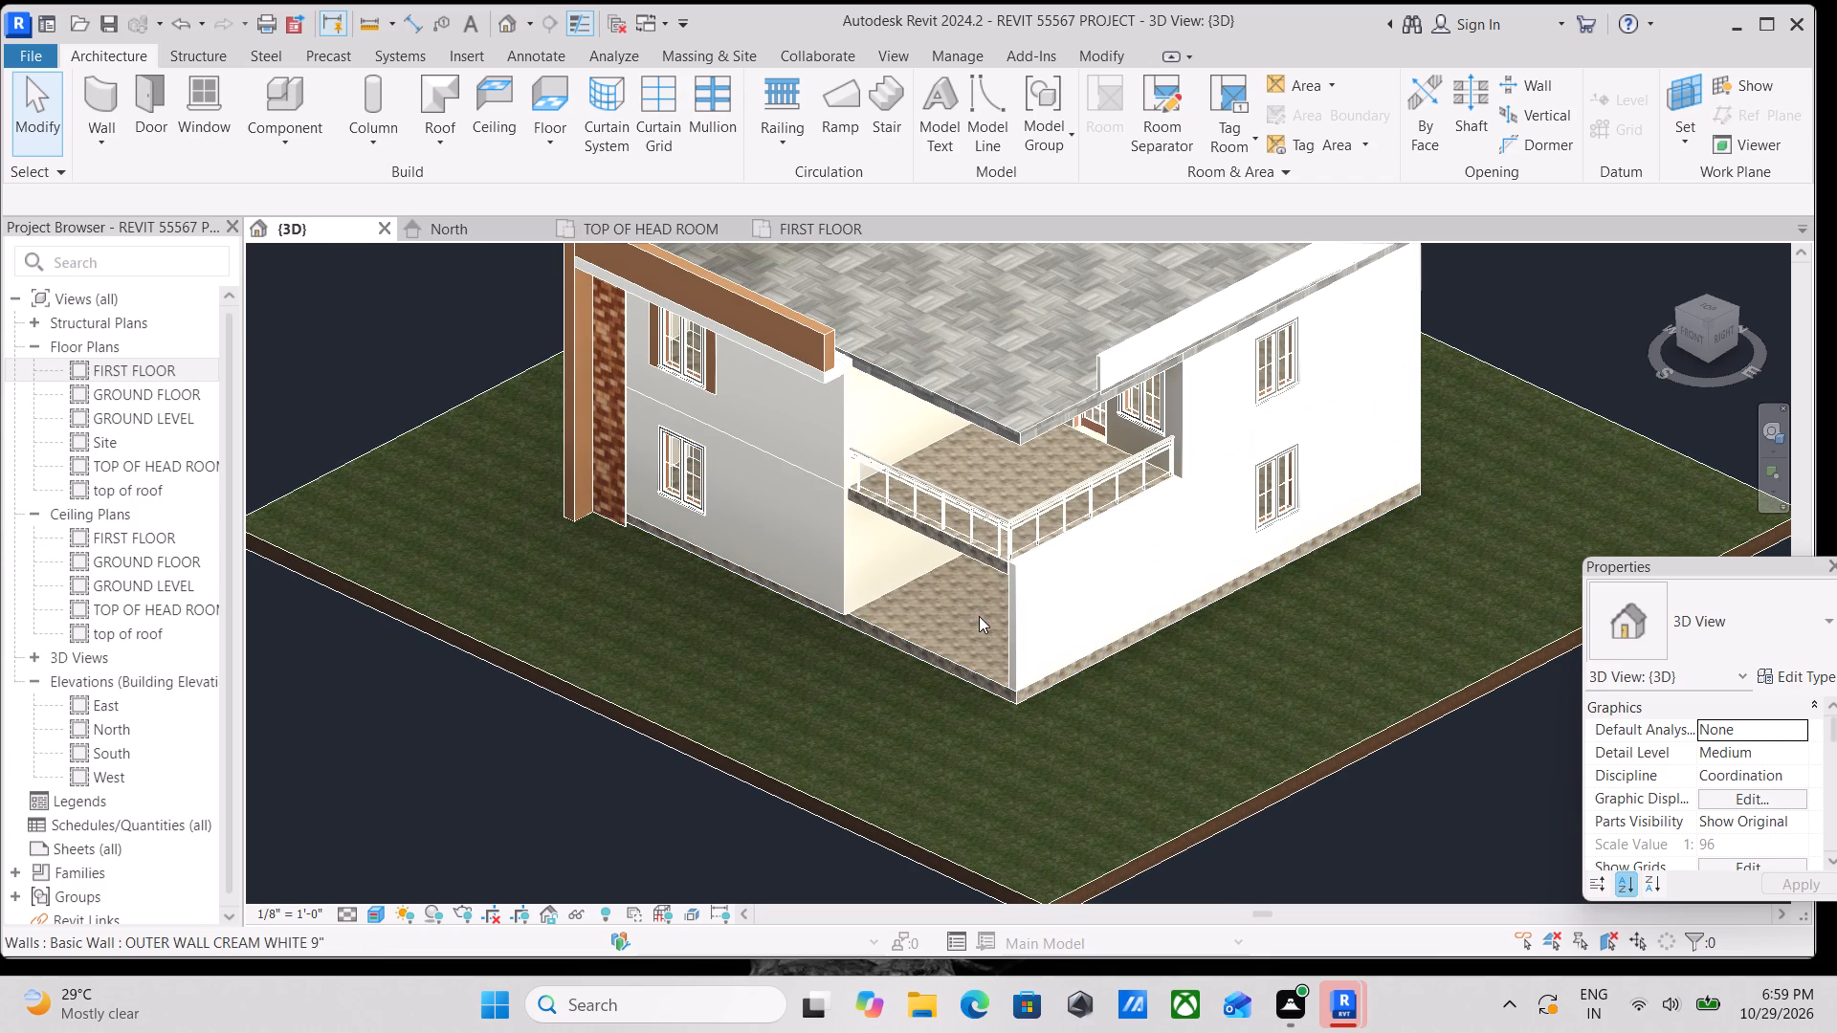
middle_click_drag(980, 616, 1258, 518, "shift")
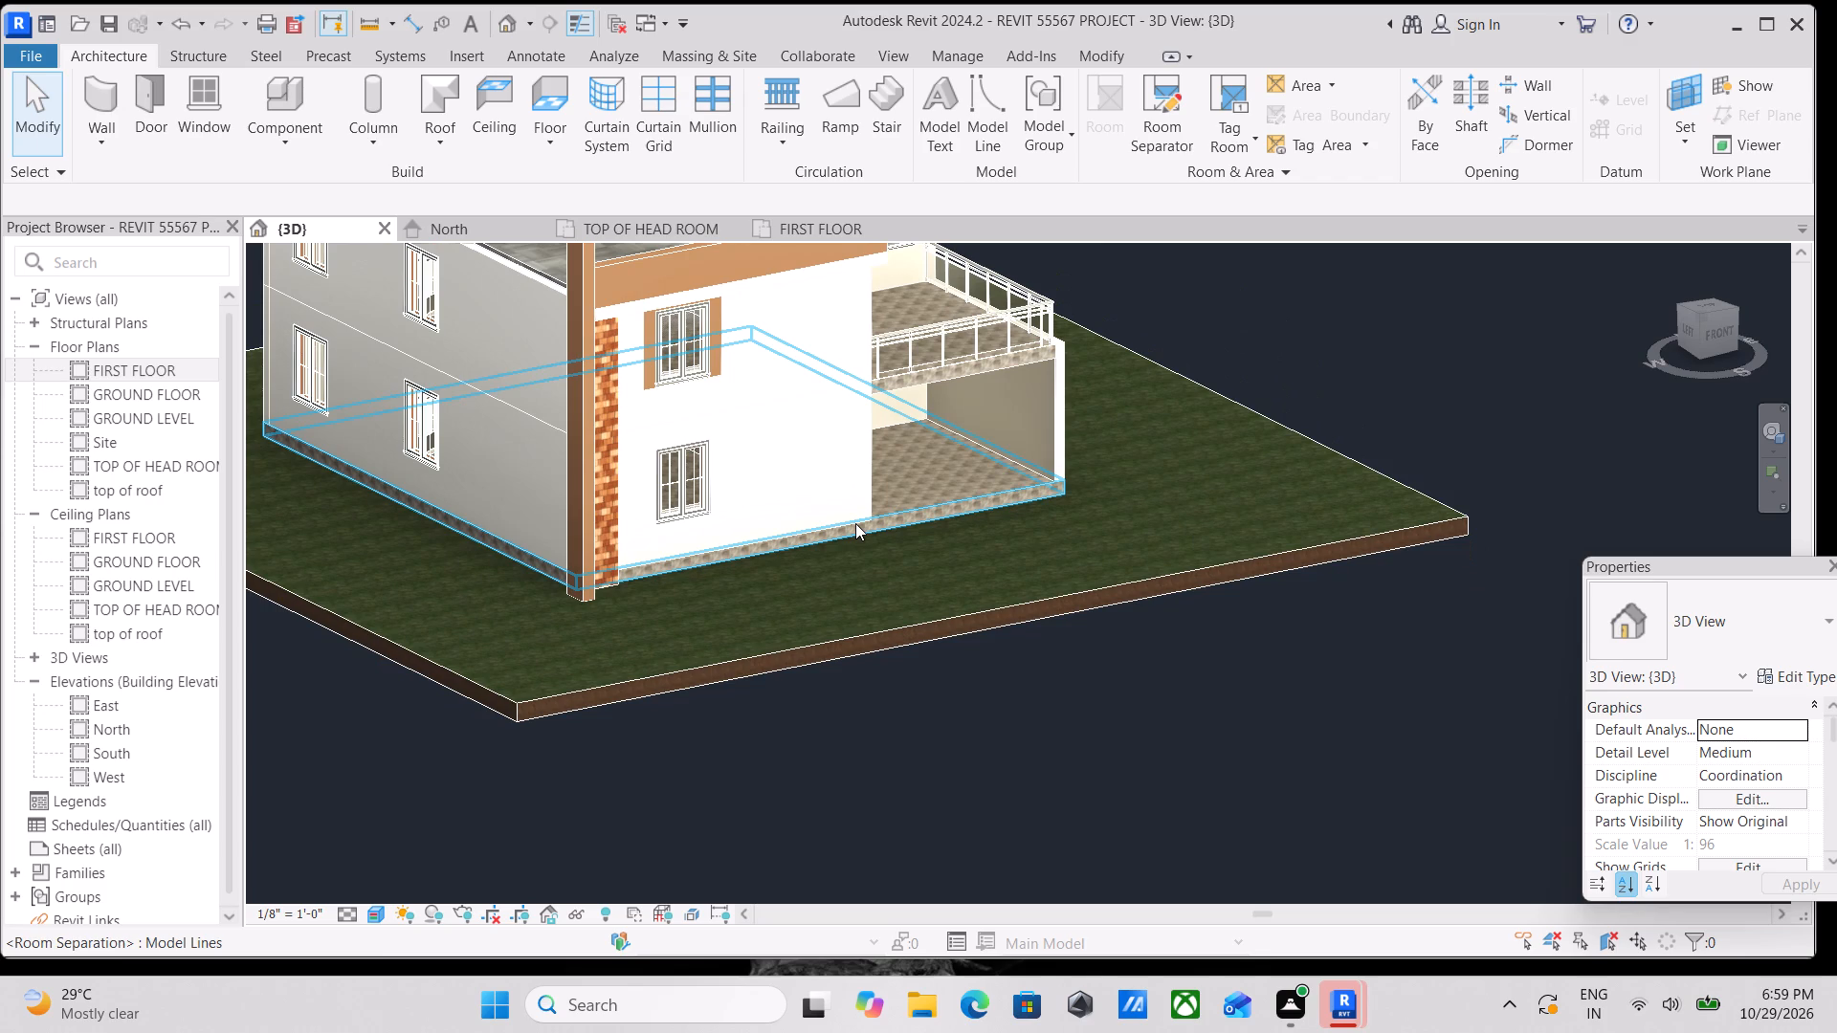
middle_click_drag(853, 562, 671, 538, "shift")
scroll(680, 519, "up", 2)
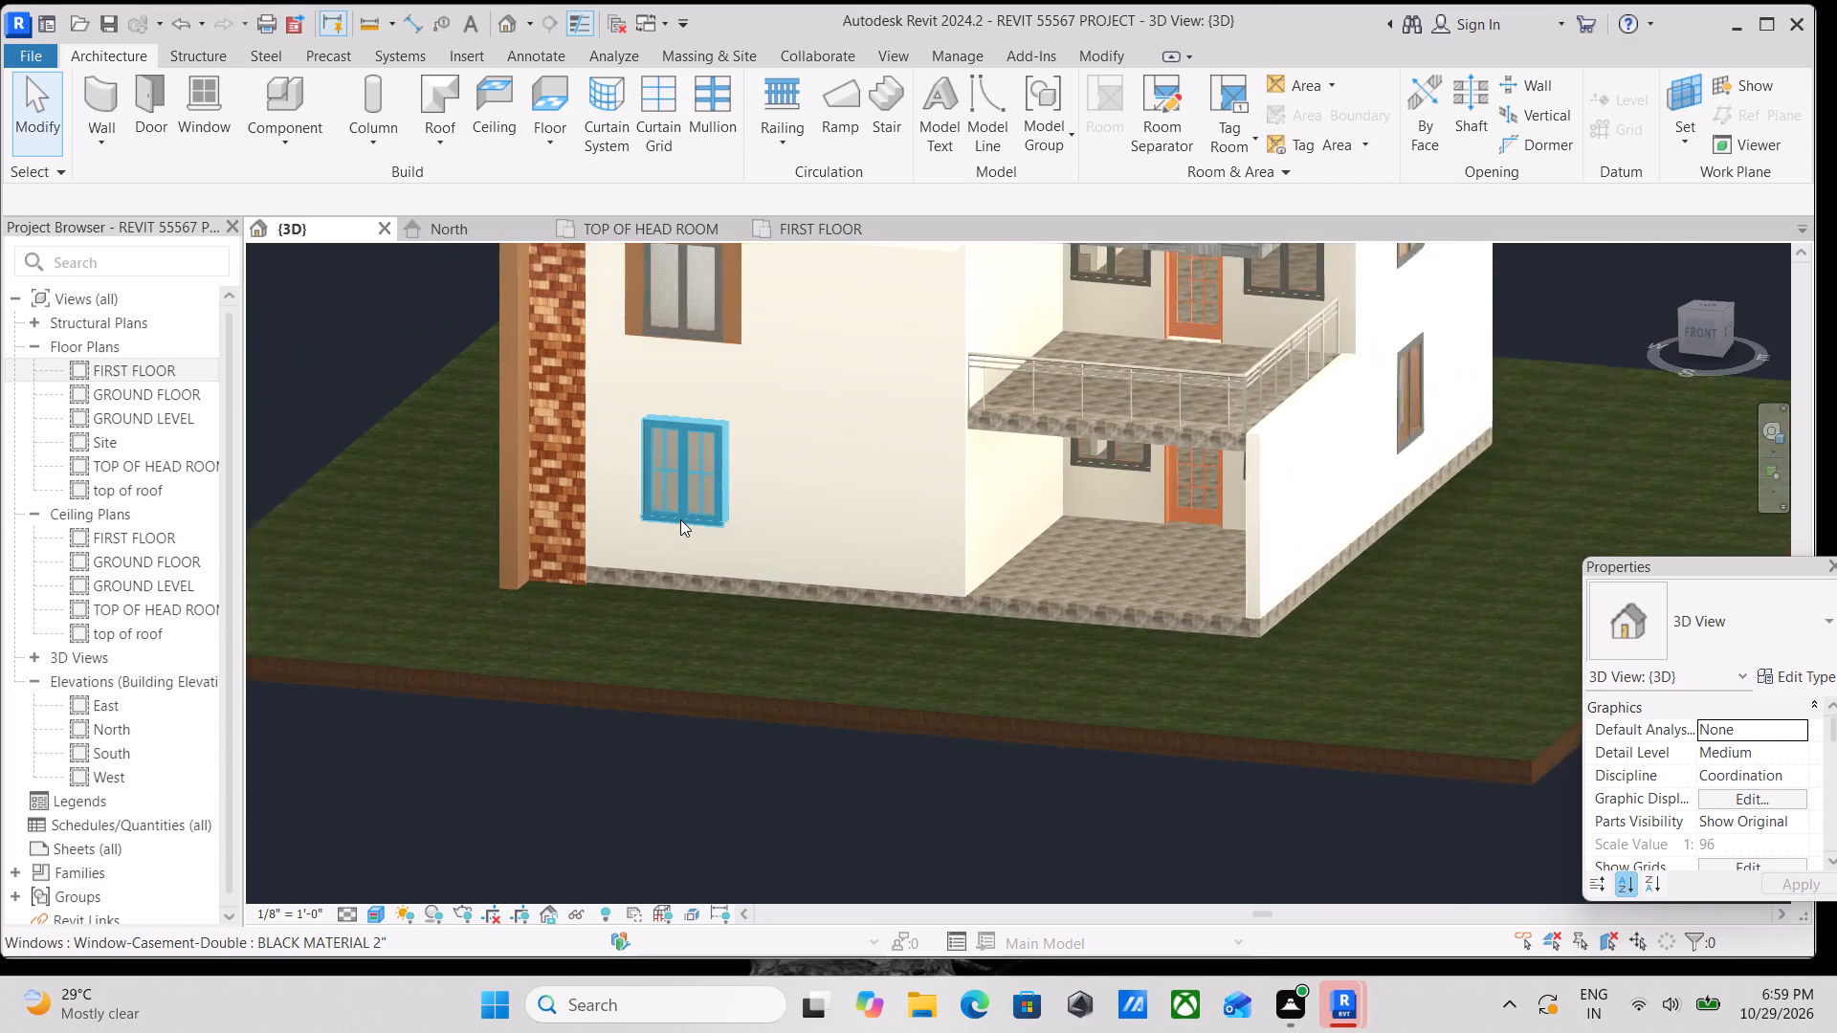
scroll(680, 519, "up", 1)
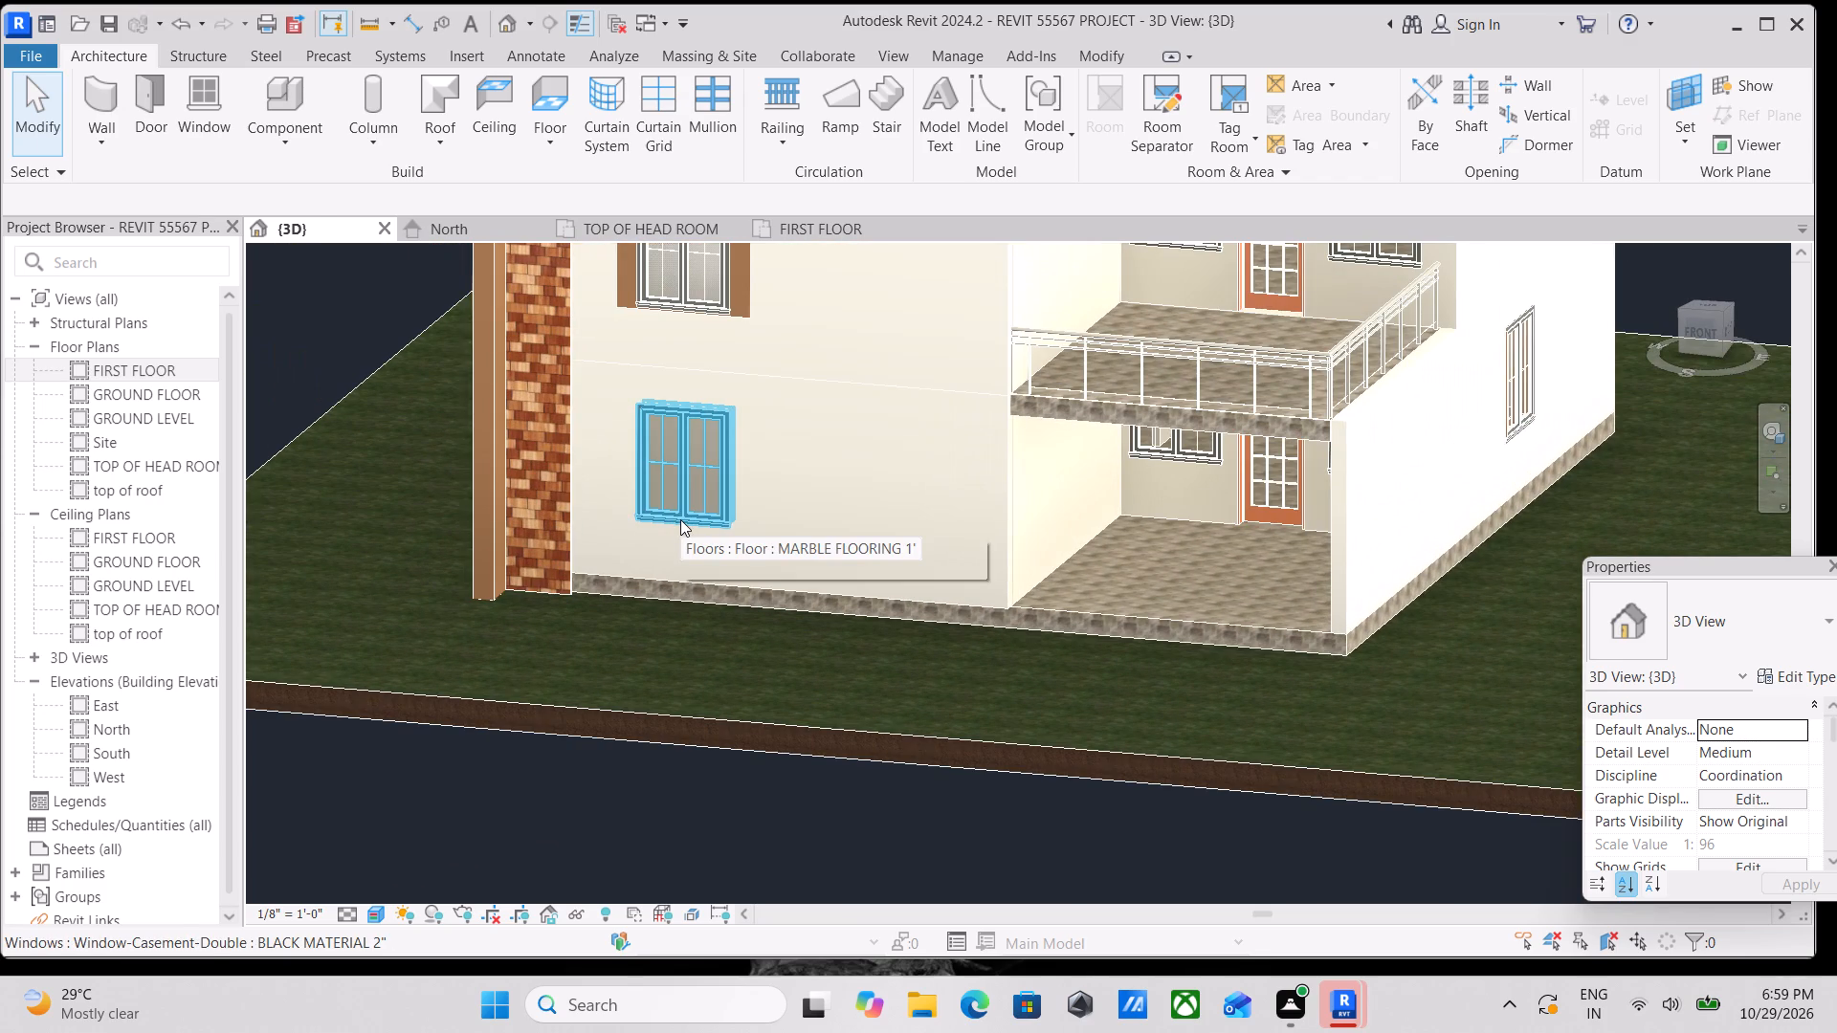
middle_click_drag(742, 422, 810, 507)
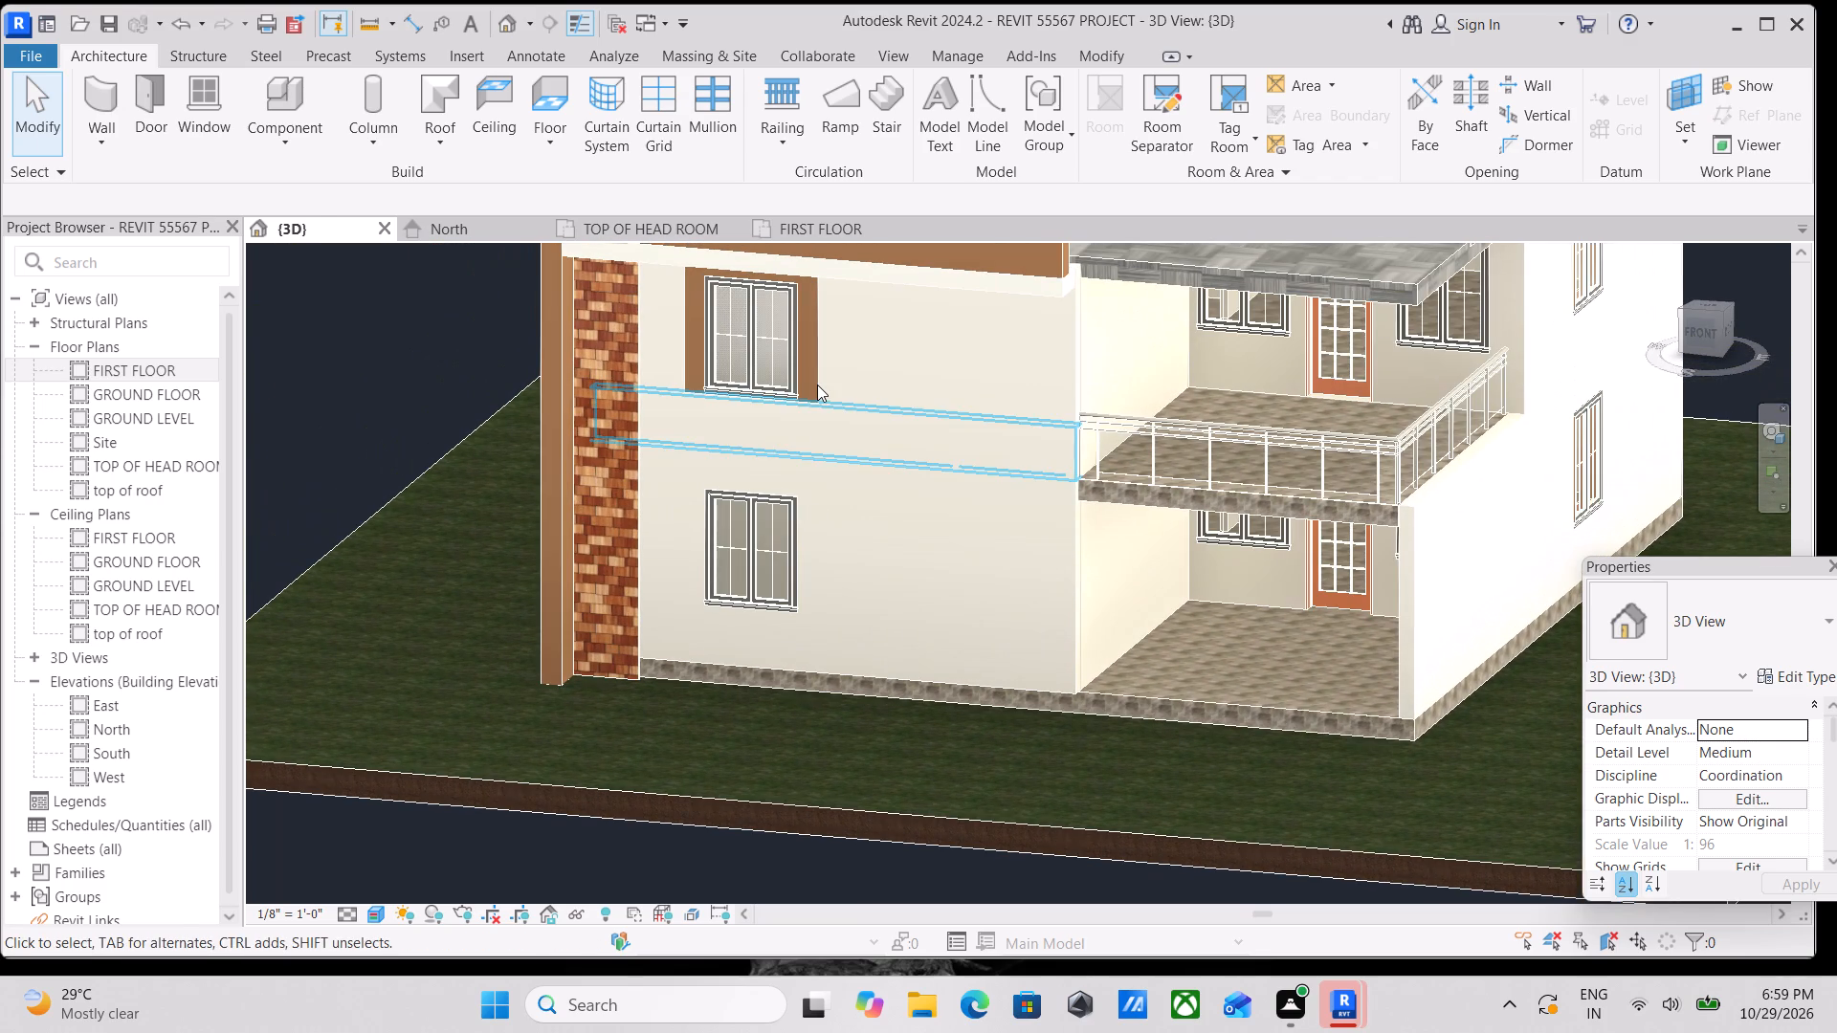
left_click(817, 383)
scroll(782, 407, "up", 3)
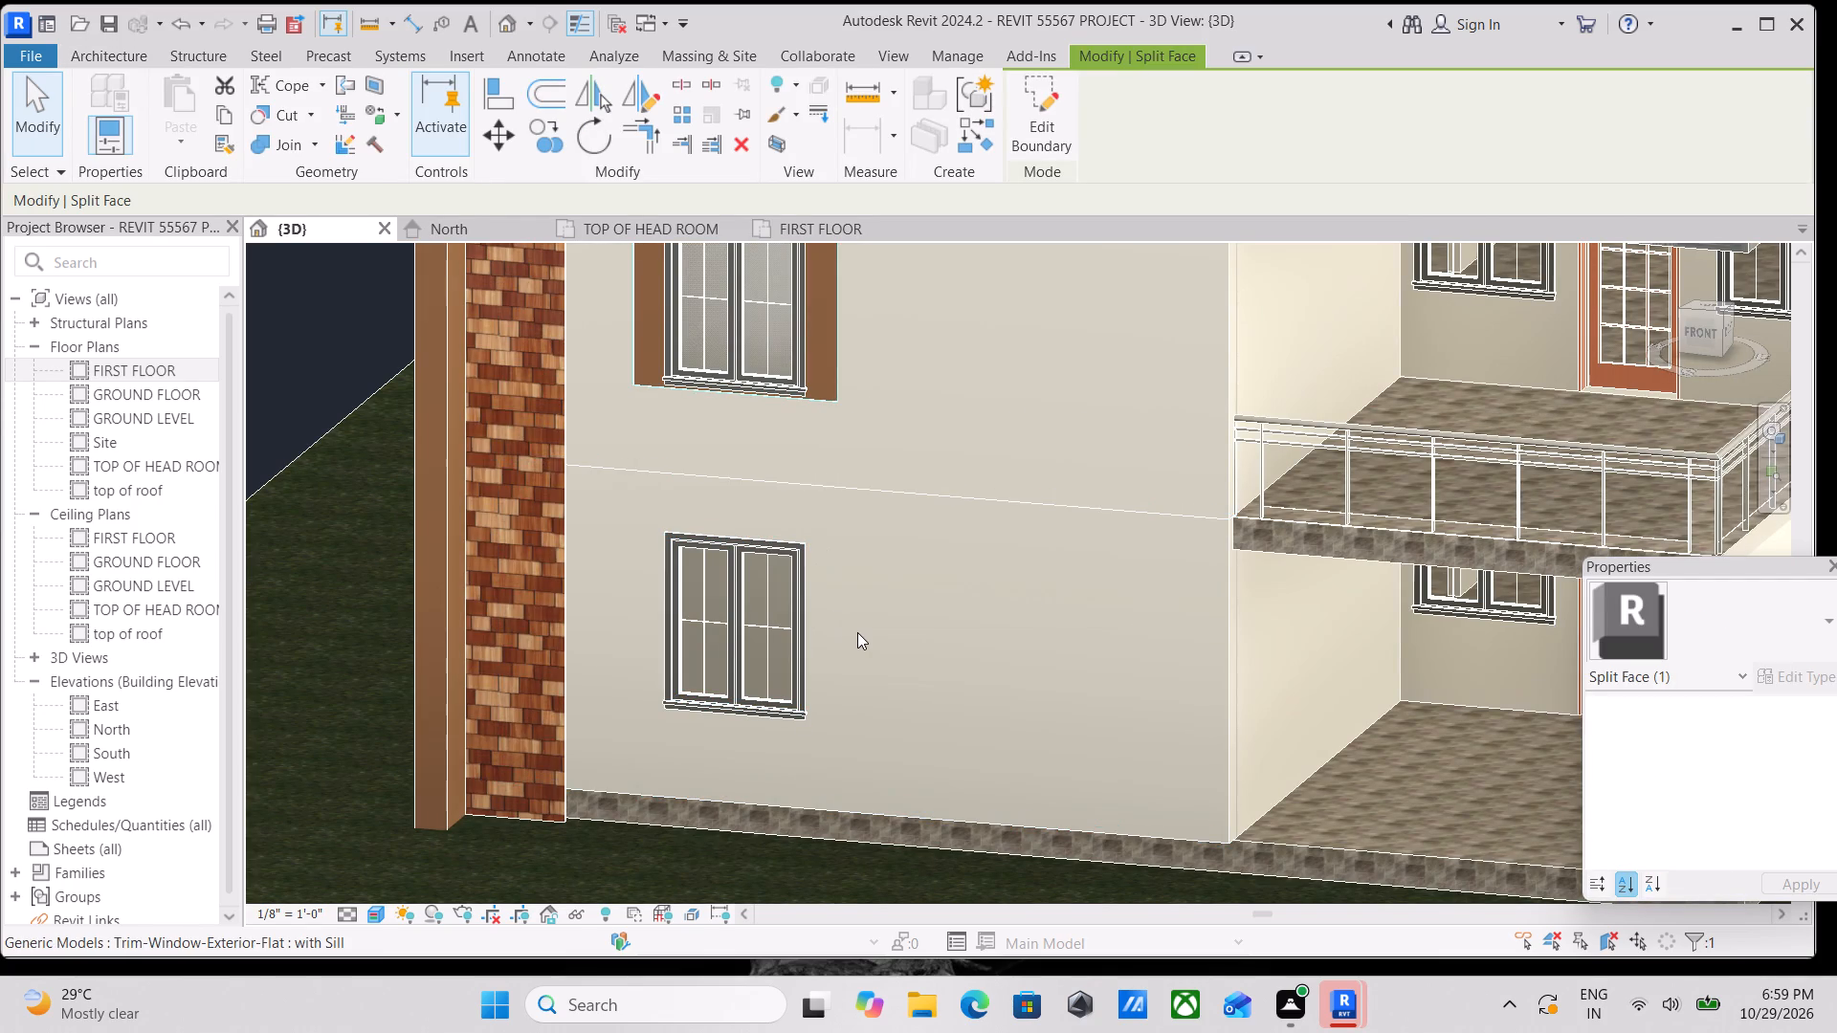
middle_click_drag(857, 632, 670, 577)
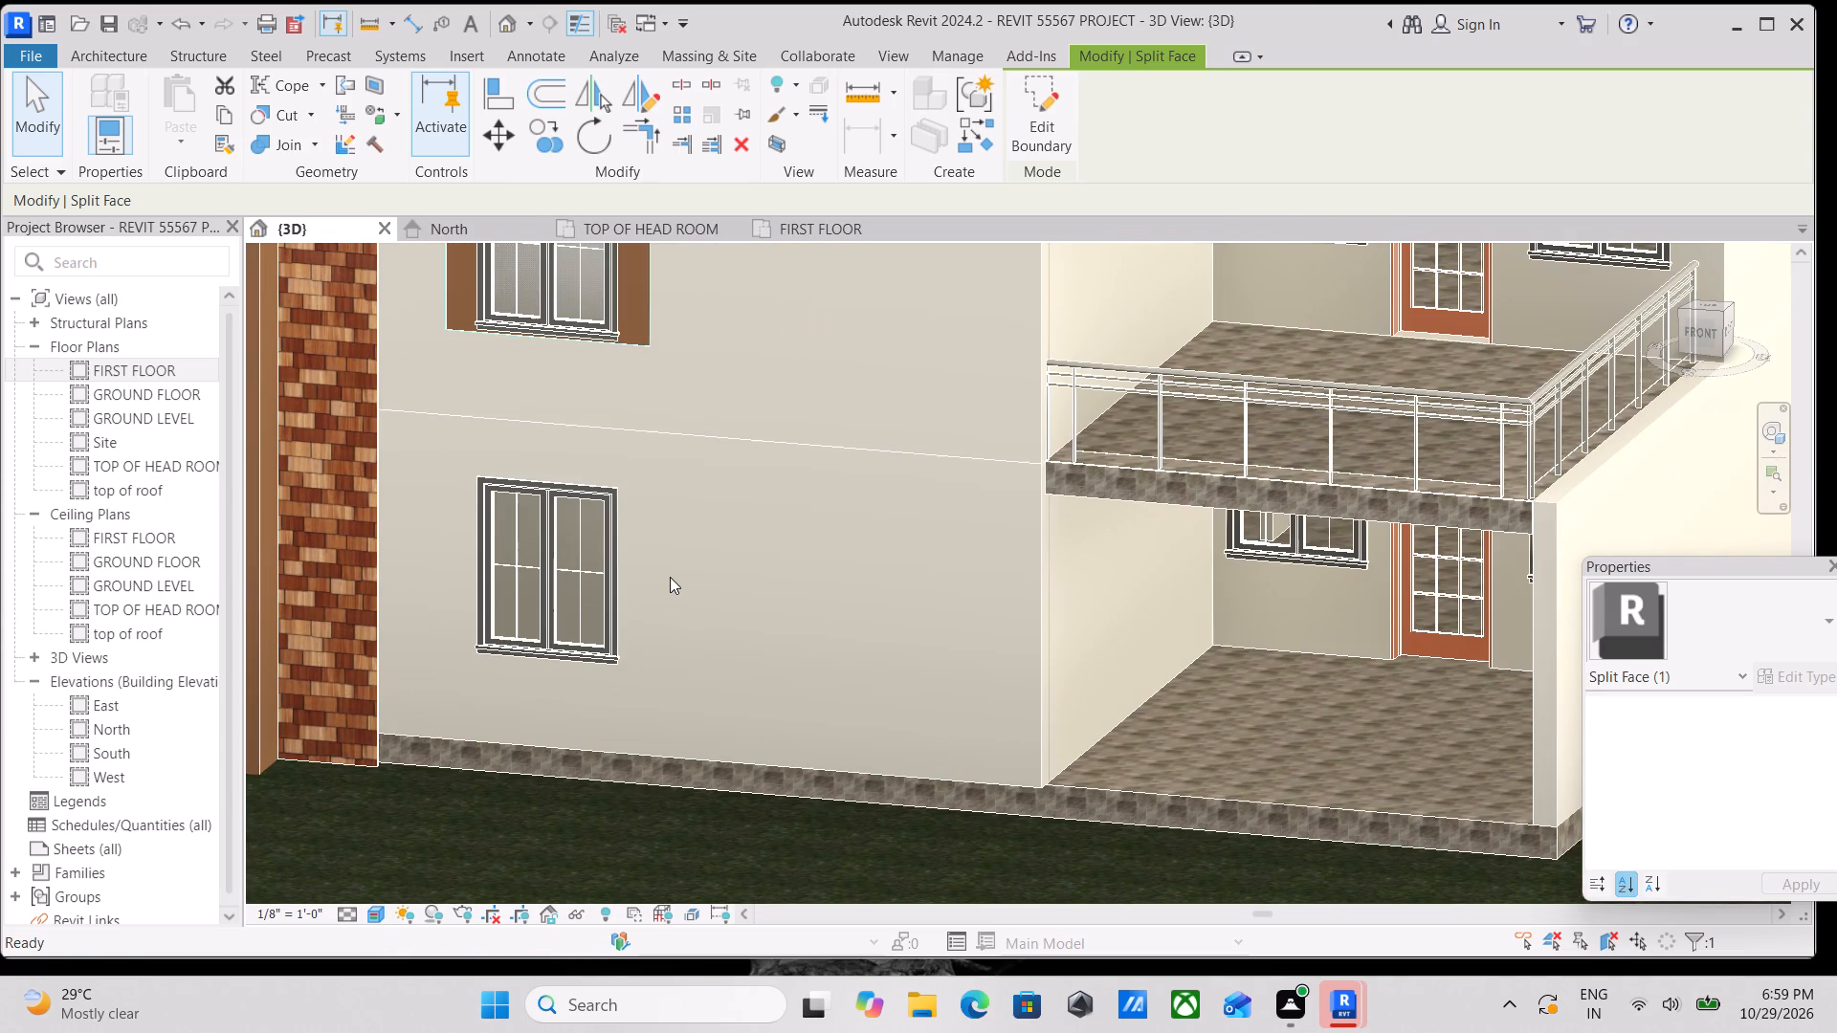
scroll(715, 581, "down", 1)
middle_click_drag(713, 581, 564, 546)
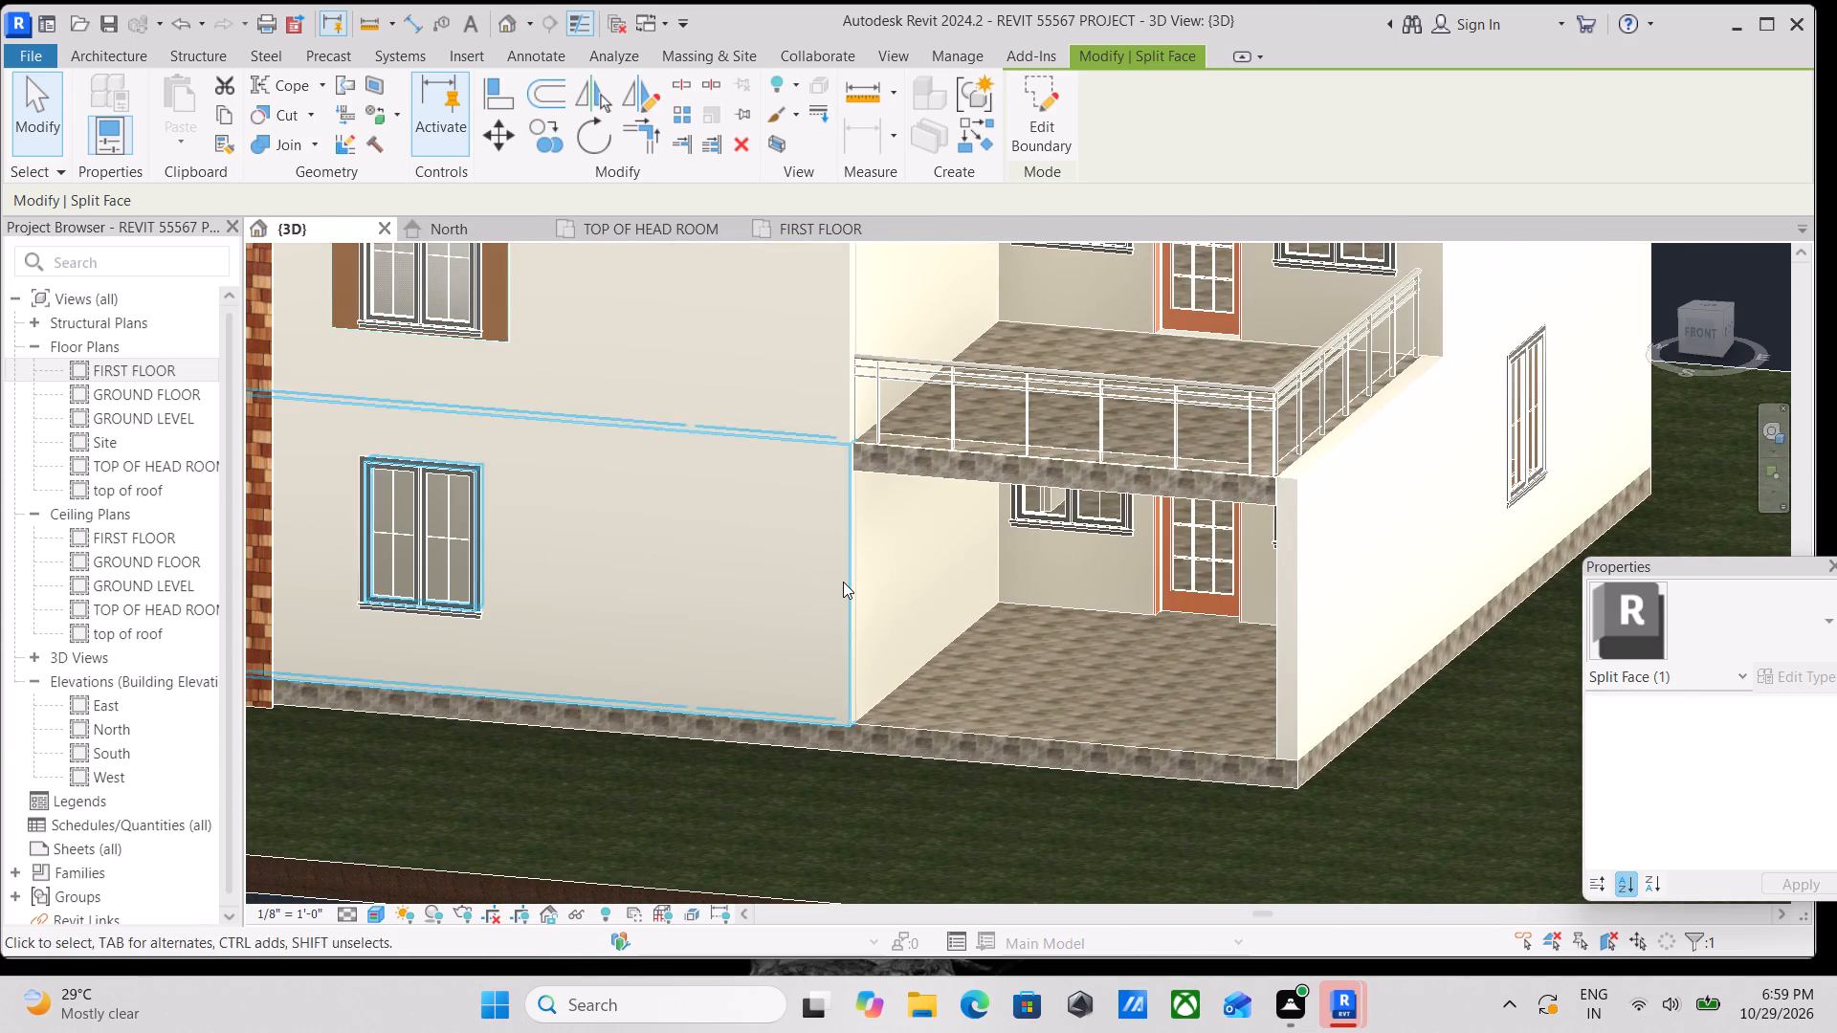
scroll(843, 582, "down", 2)
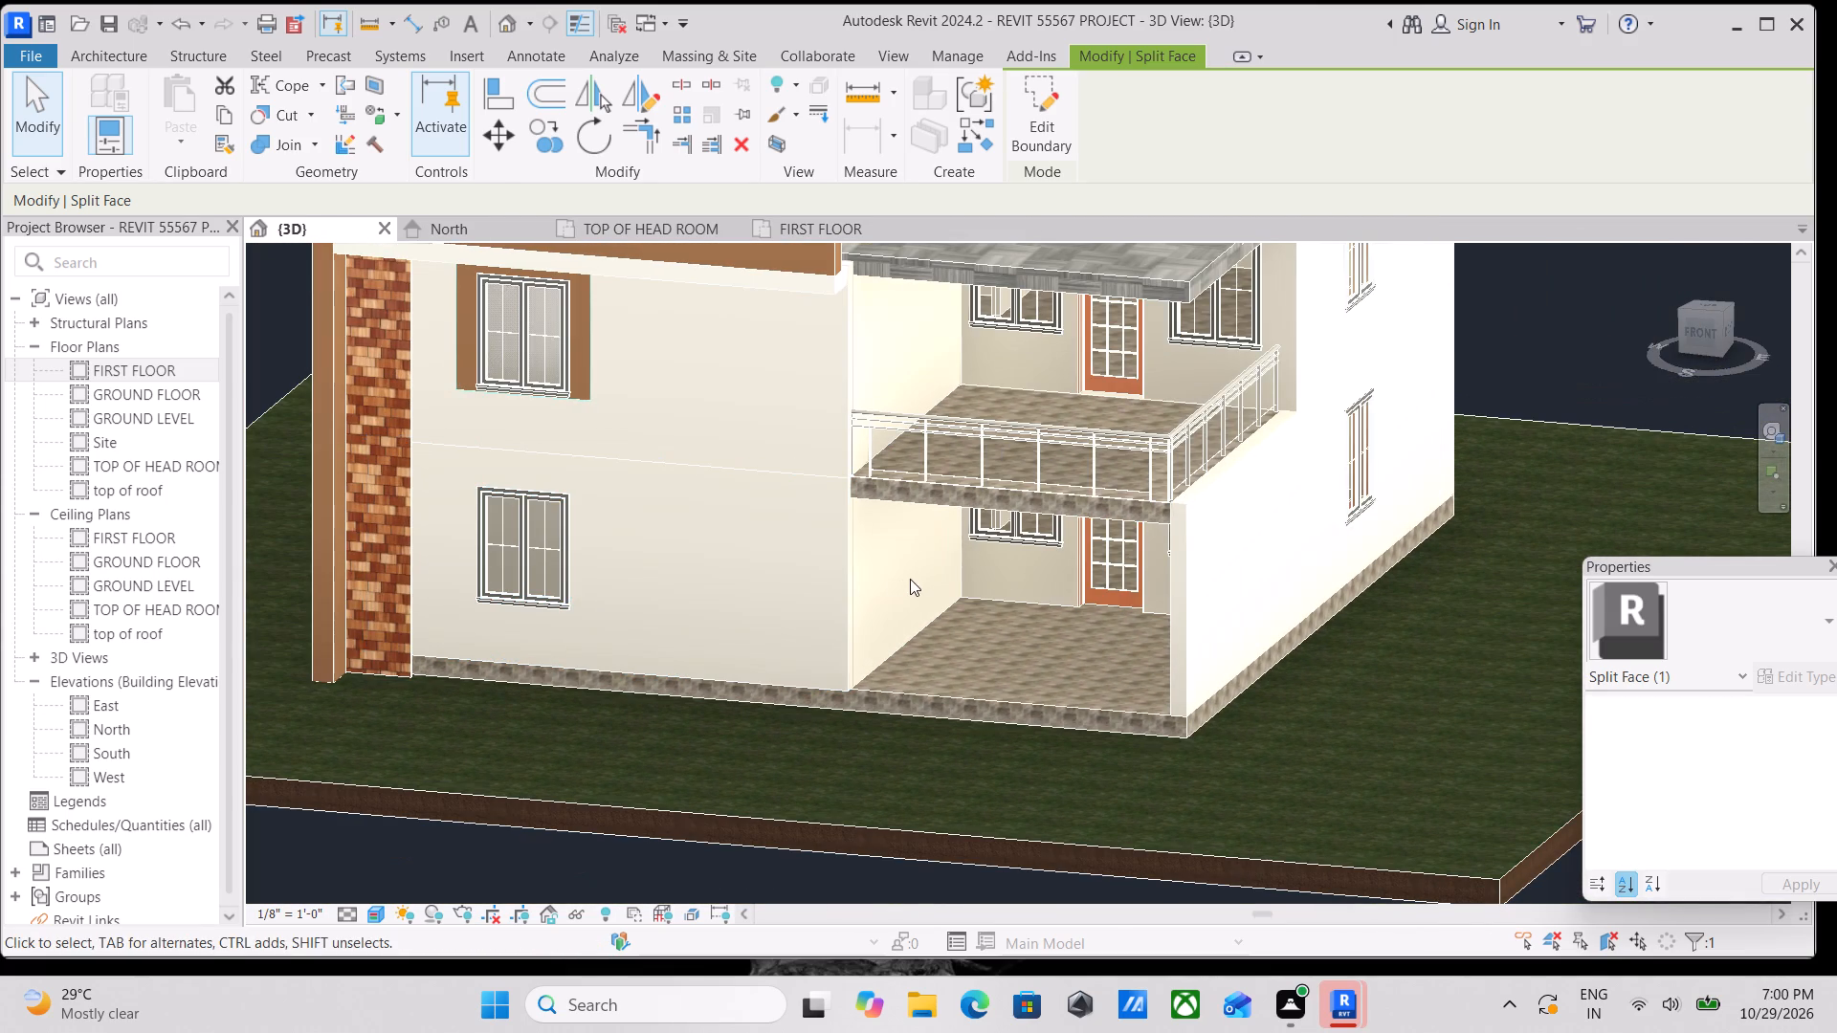
Copy the white horizontal band below the roof parapet down about 10' 9" to just above the ground-floor facade window.
left_click(1704, 341)
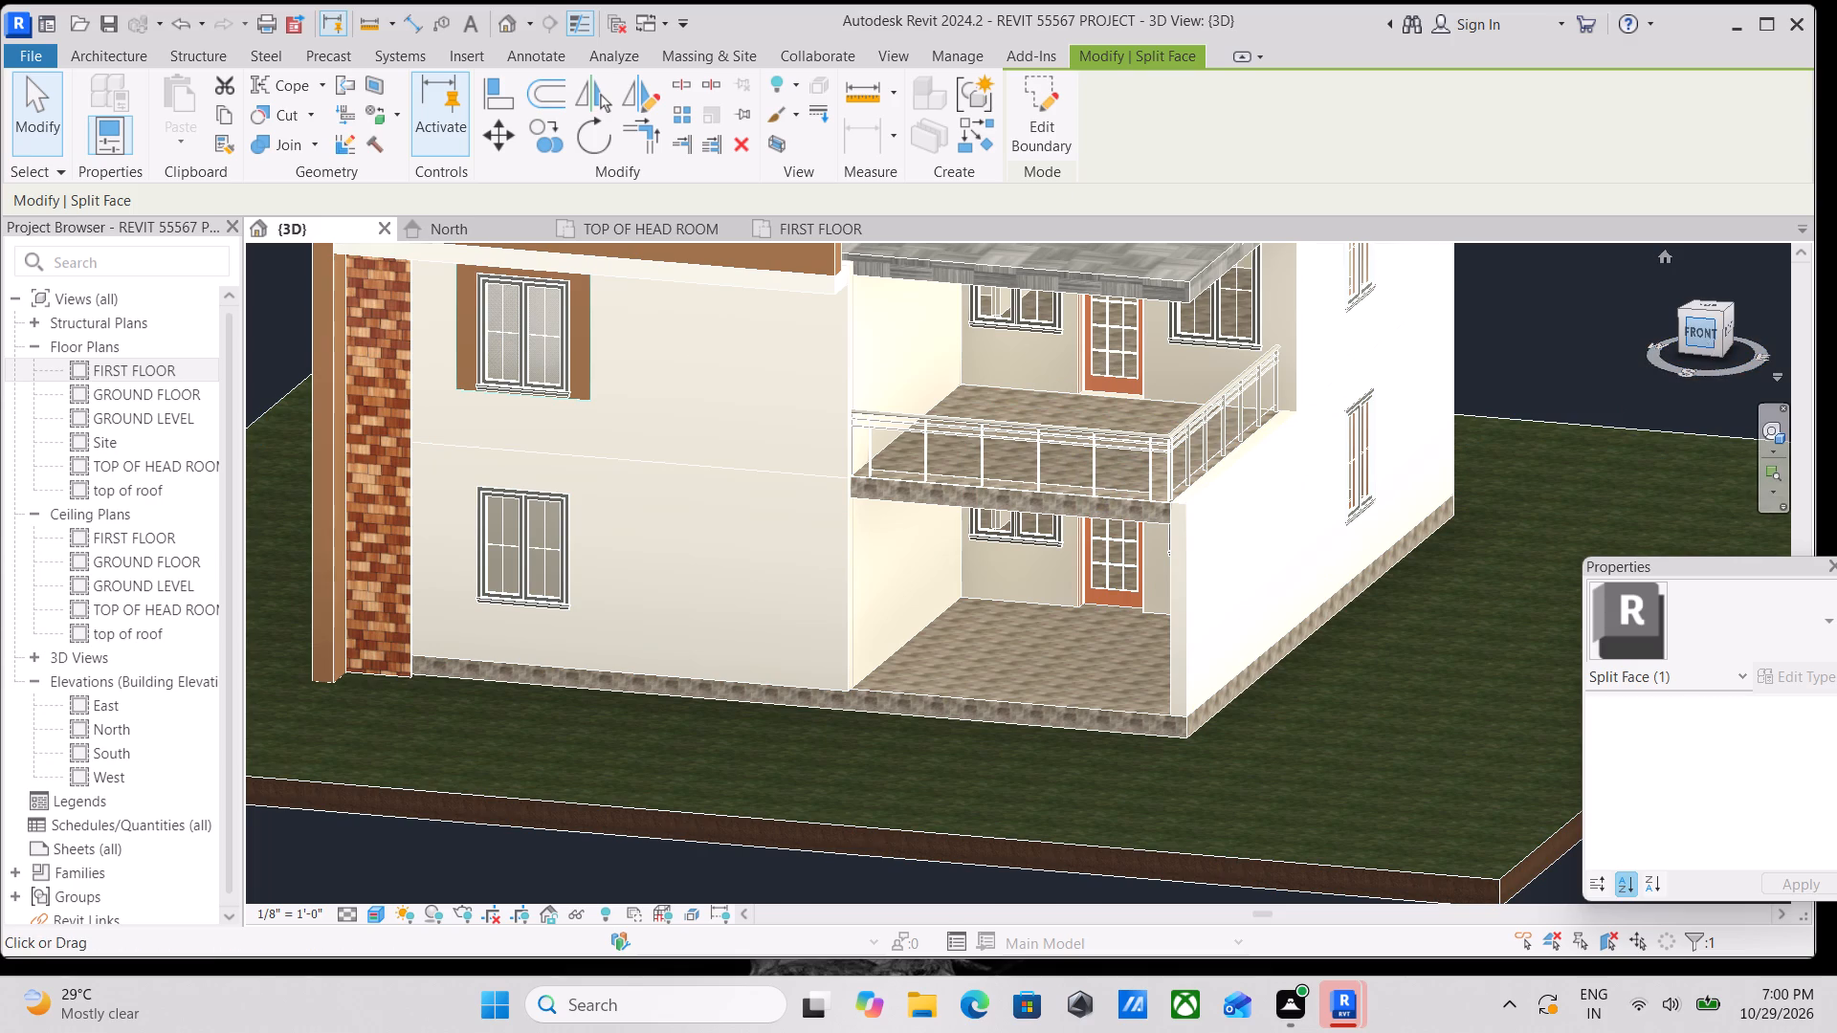
scroll(1191, 579, "down", 8)
middle_click(964, 679)
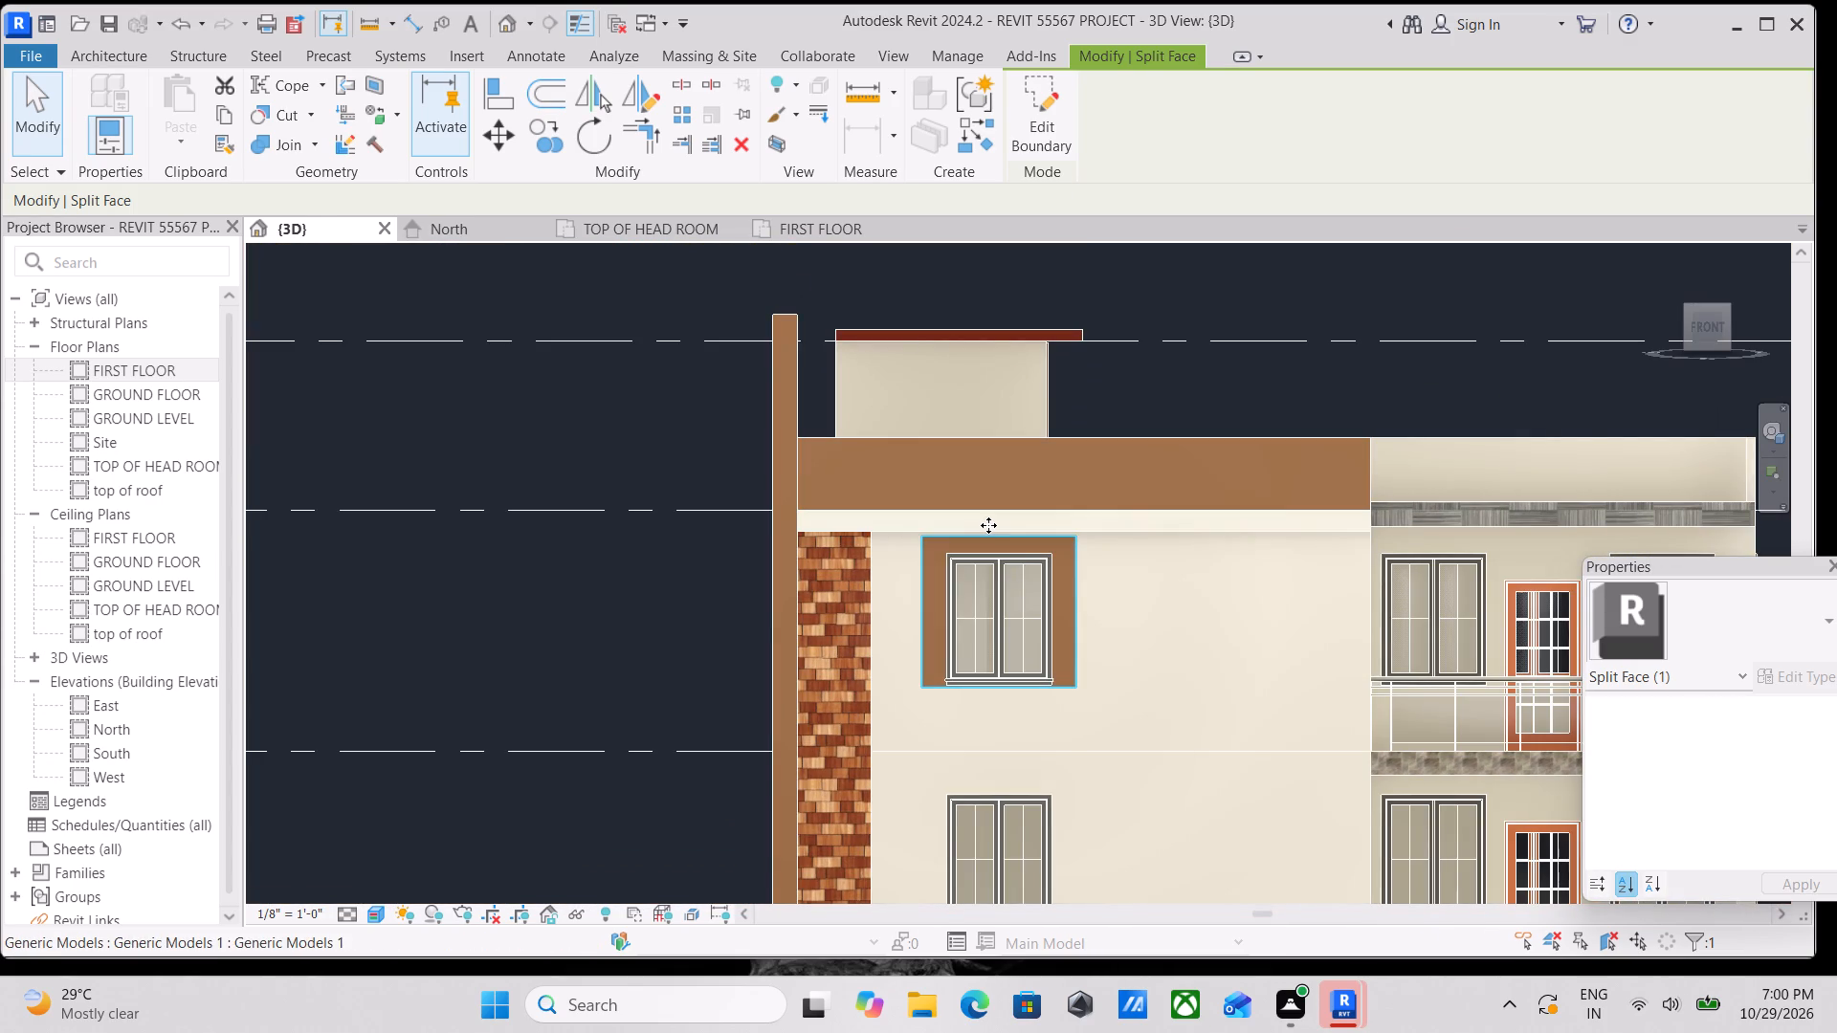
left_click(1369, 532)
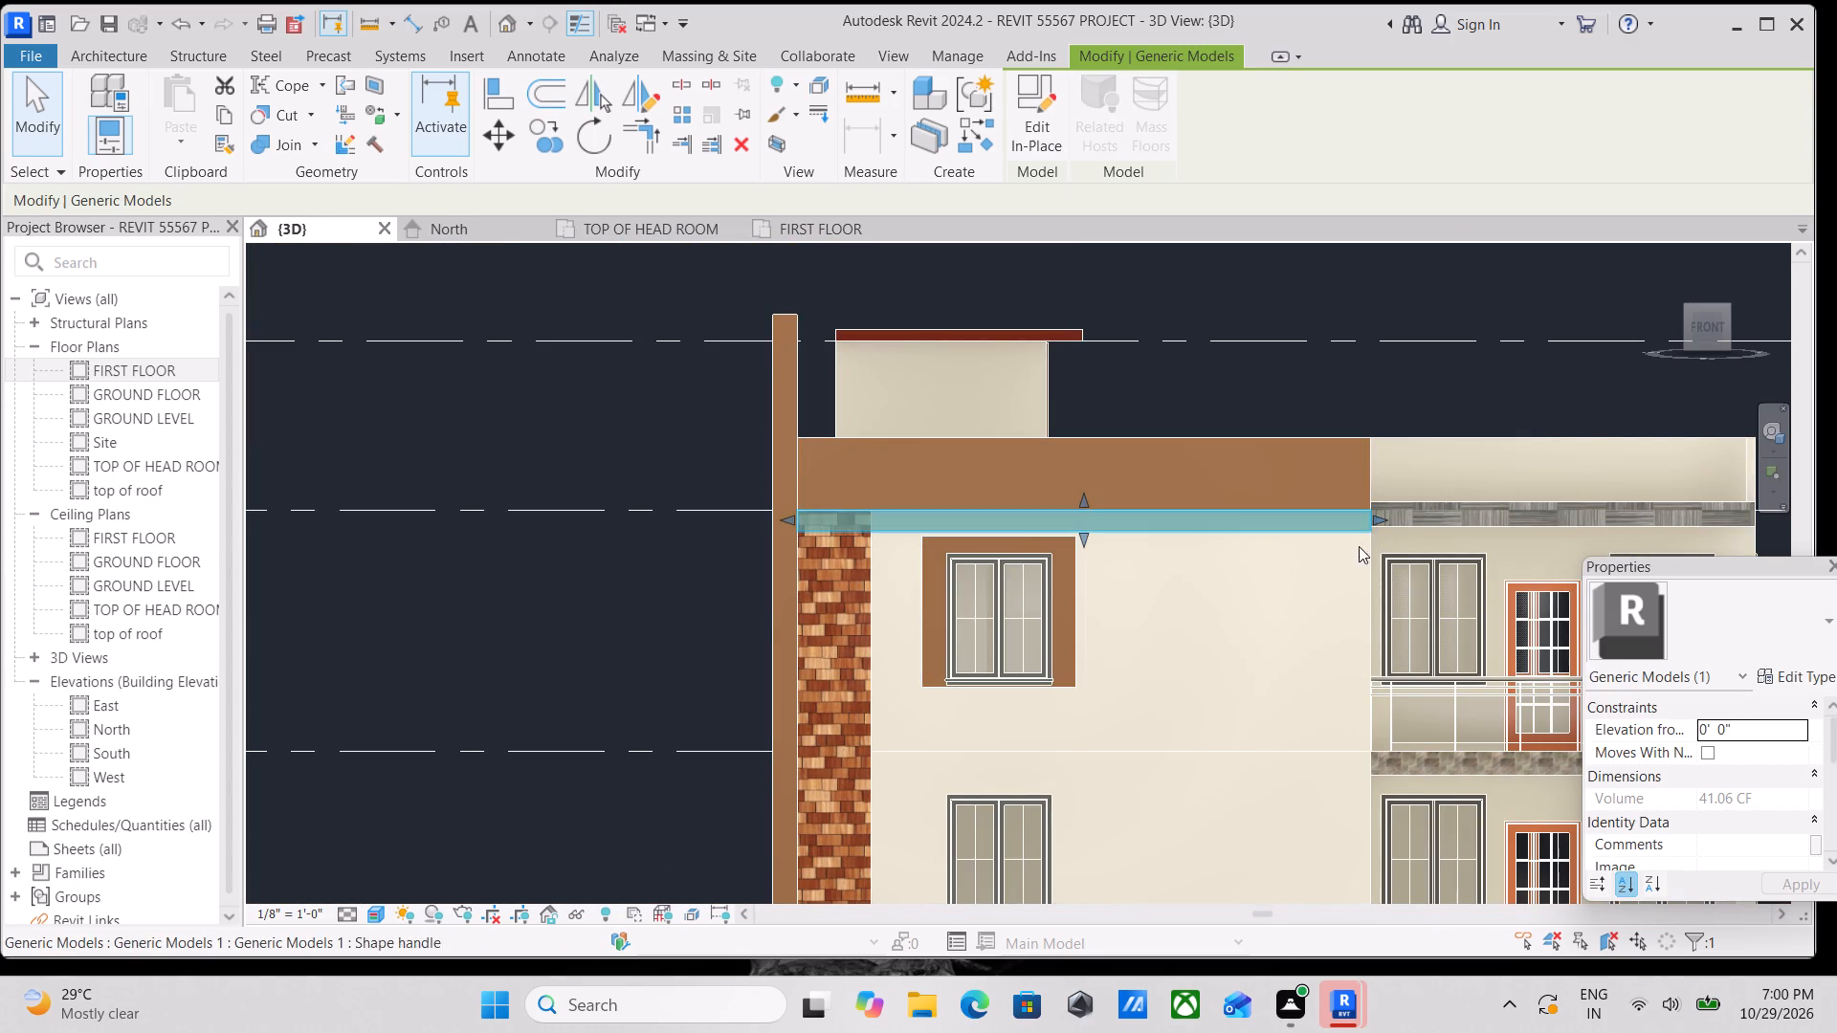
scroll(1179, 677, "down", 2)
middle_click_drag(1189, 685, 1235, 494)
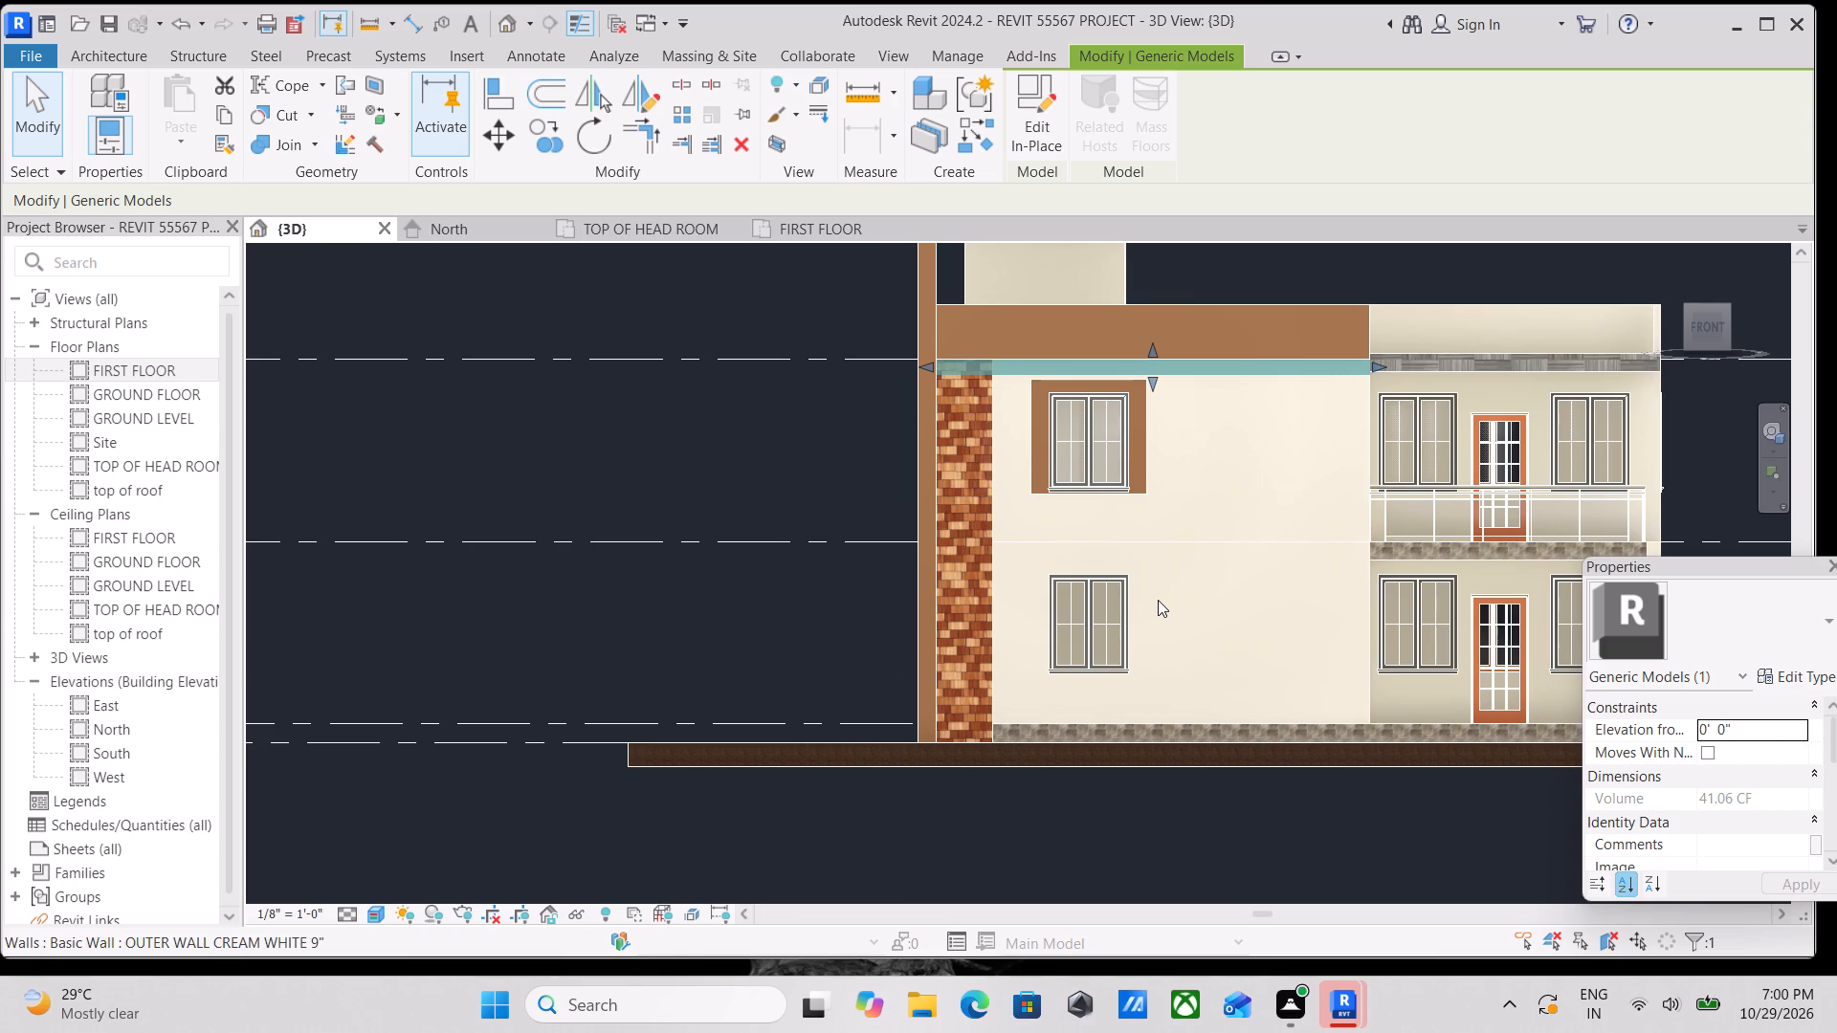
type("co")
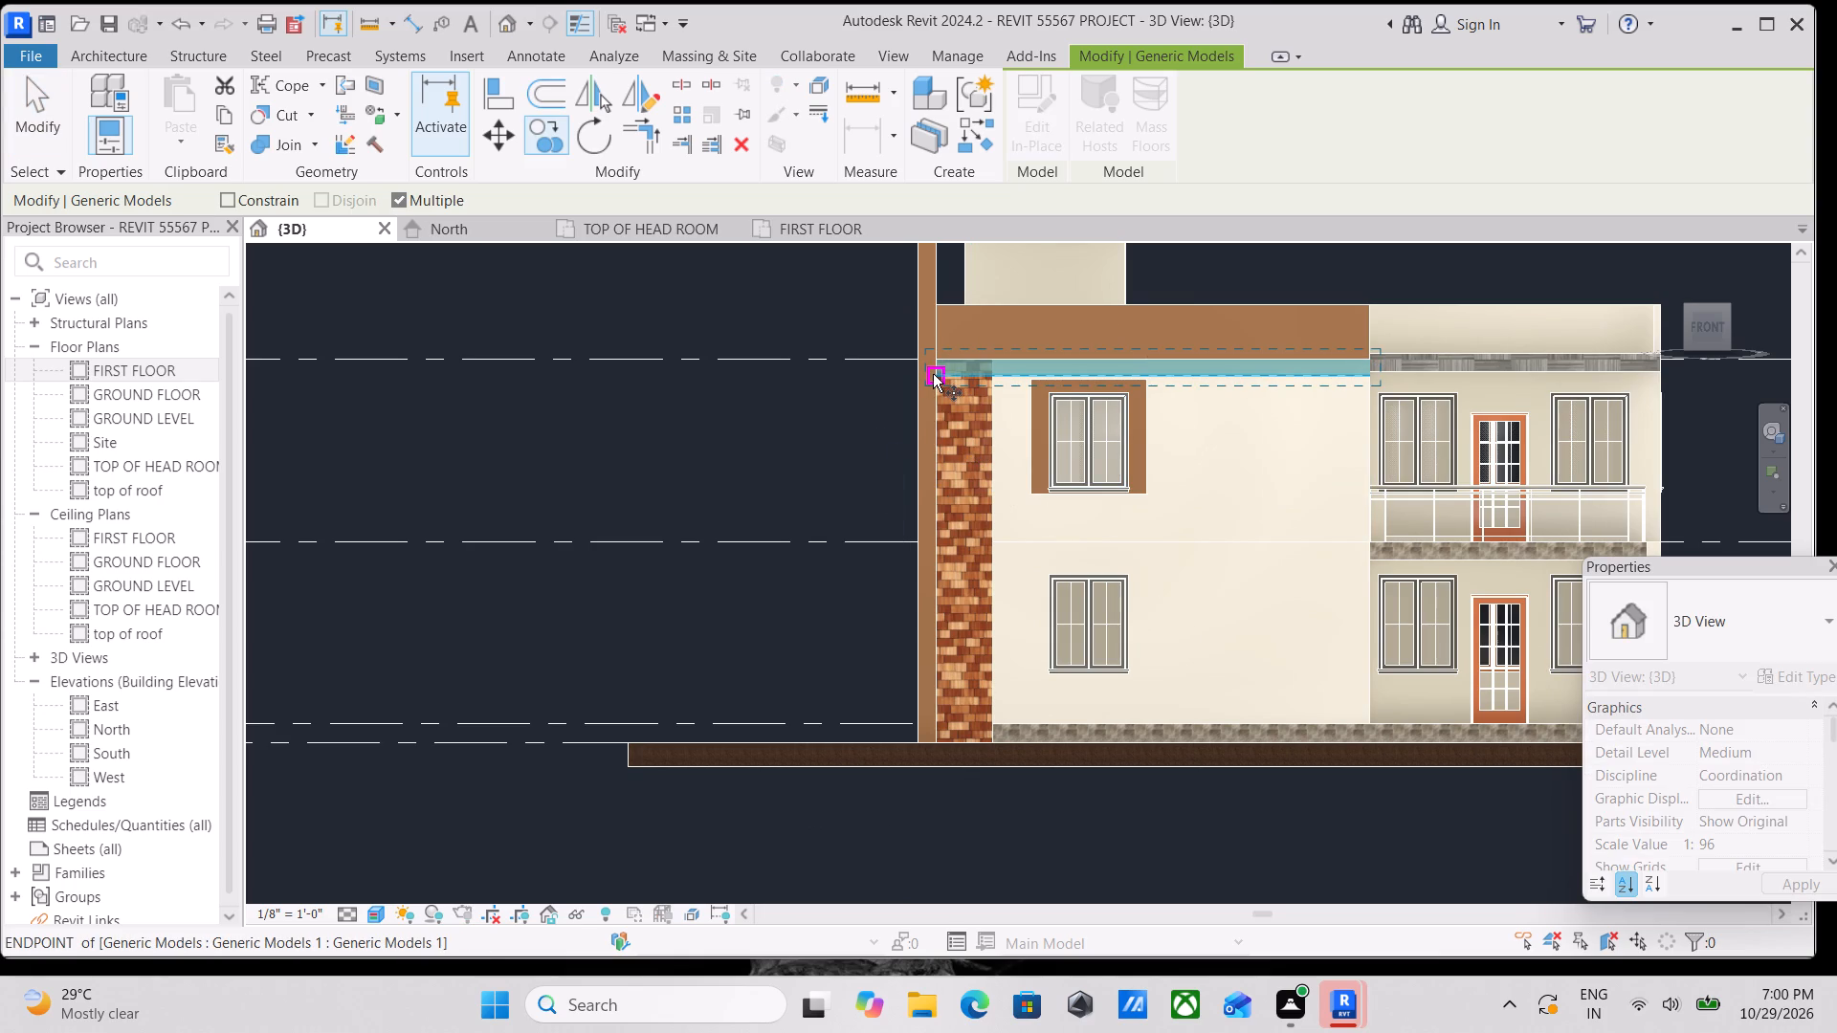
left_click(1096, 377)
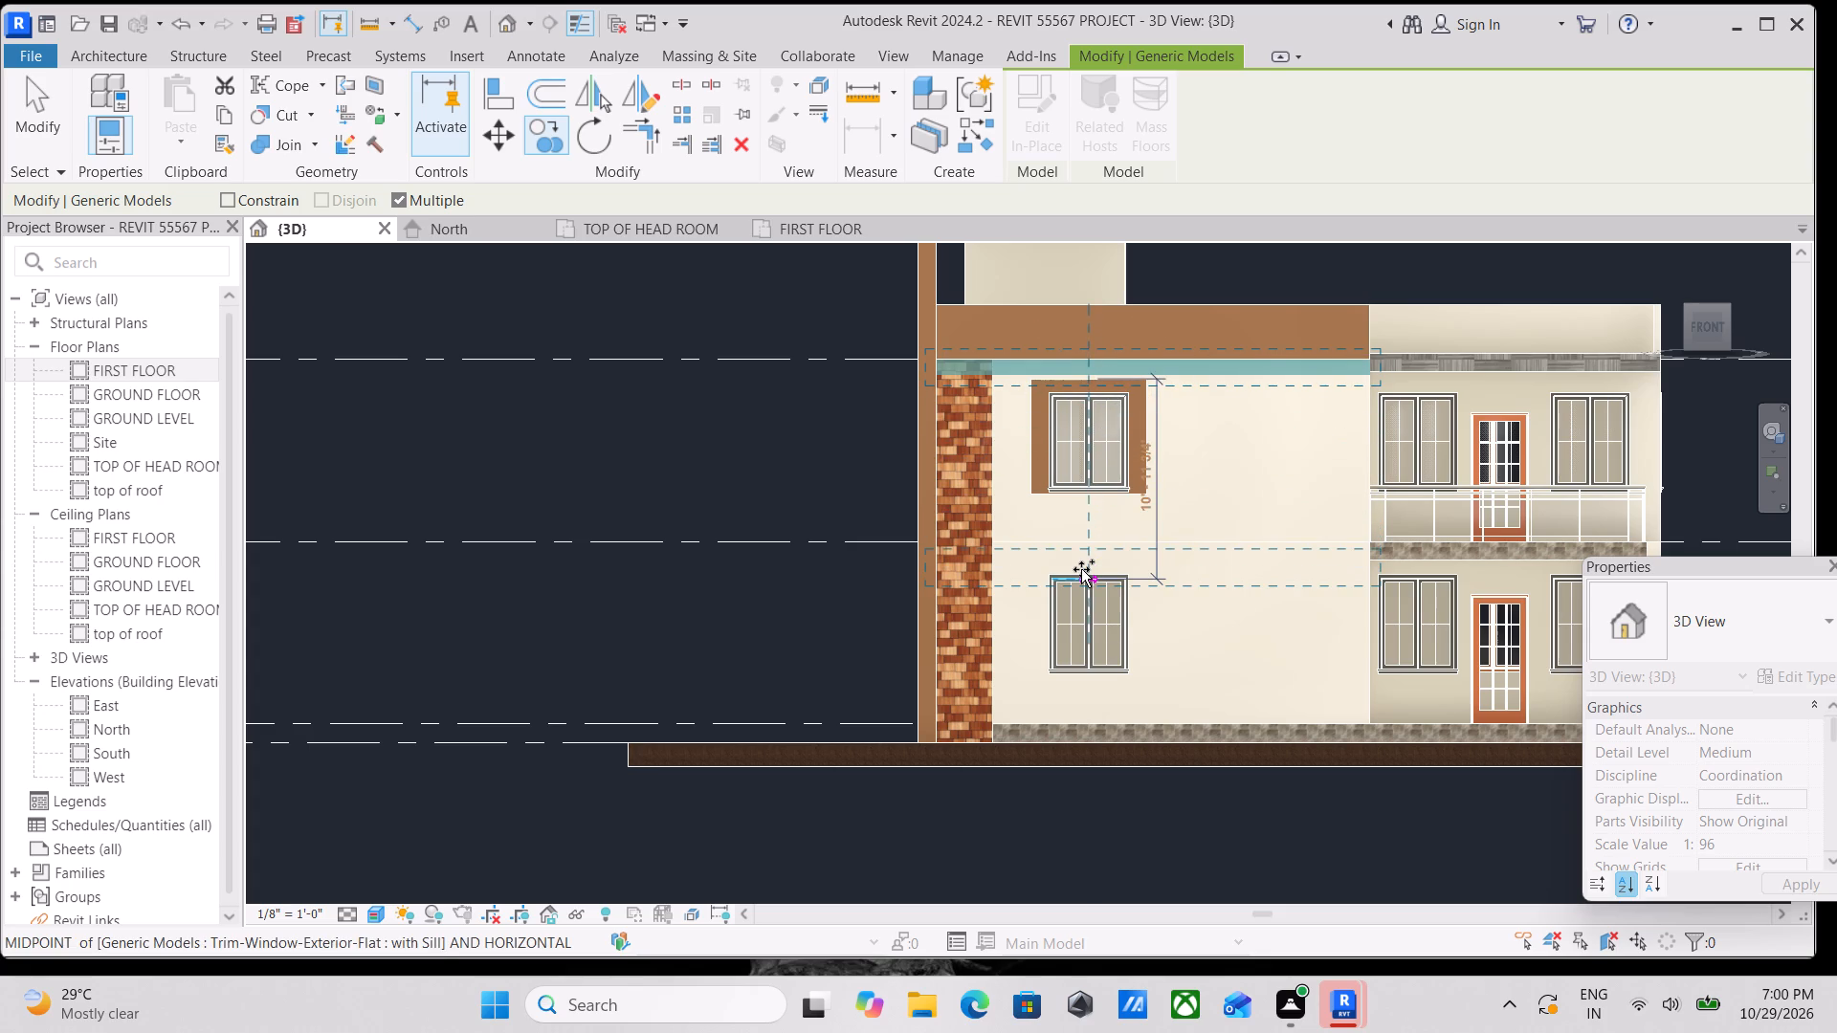
scroll(1081, 567, "up", 3)
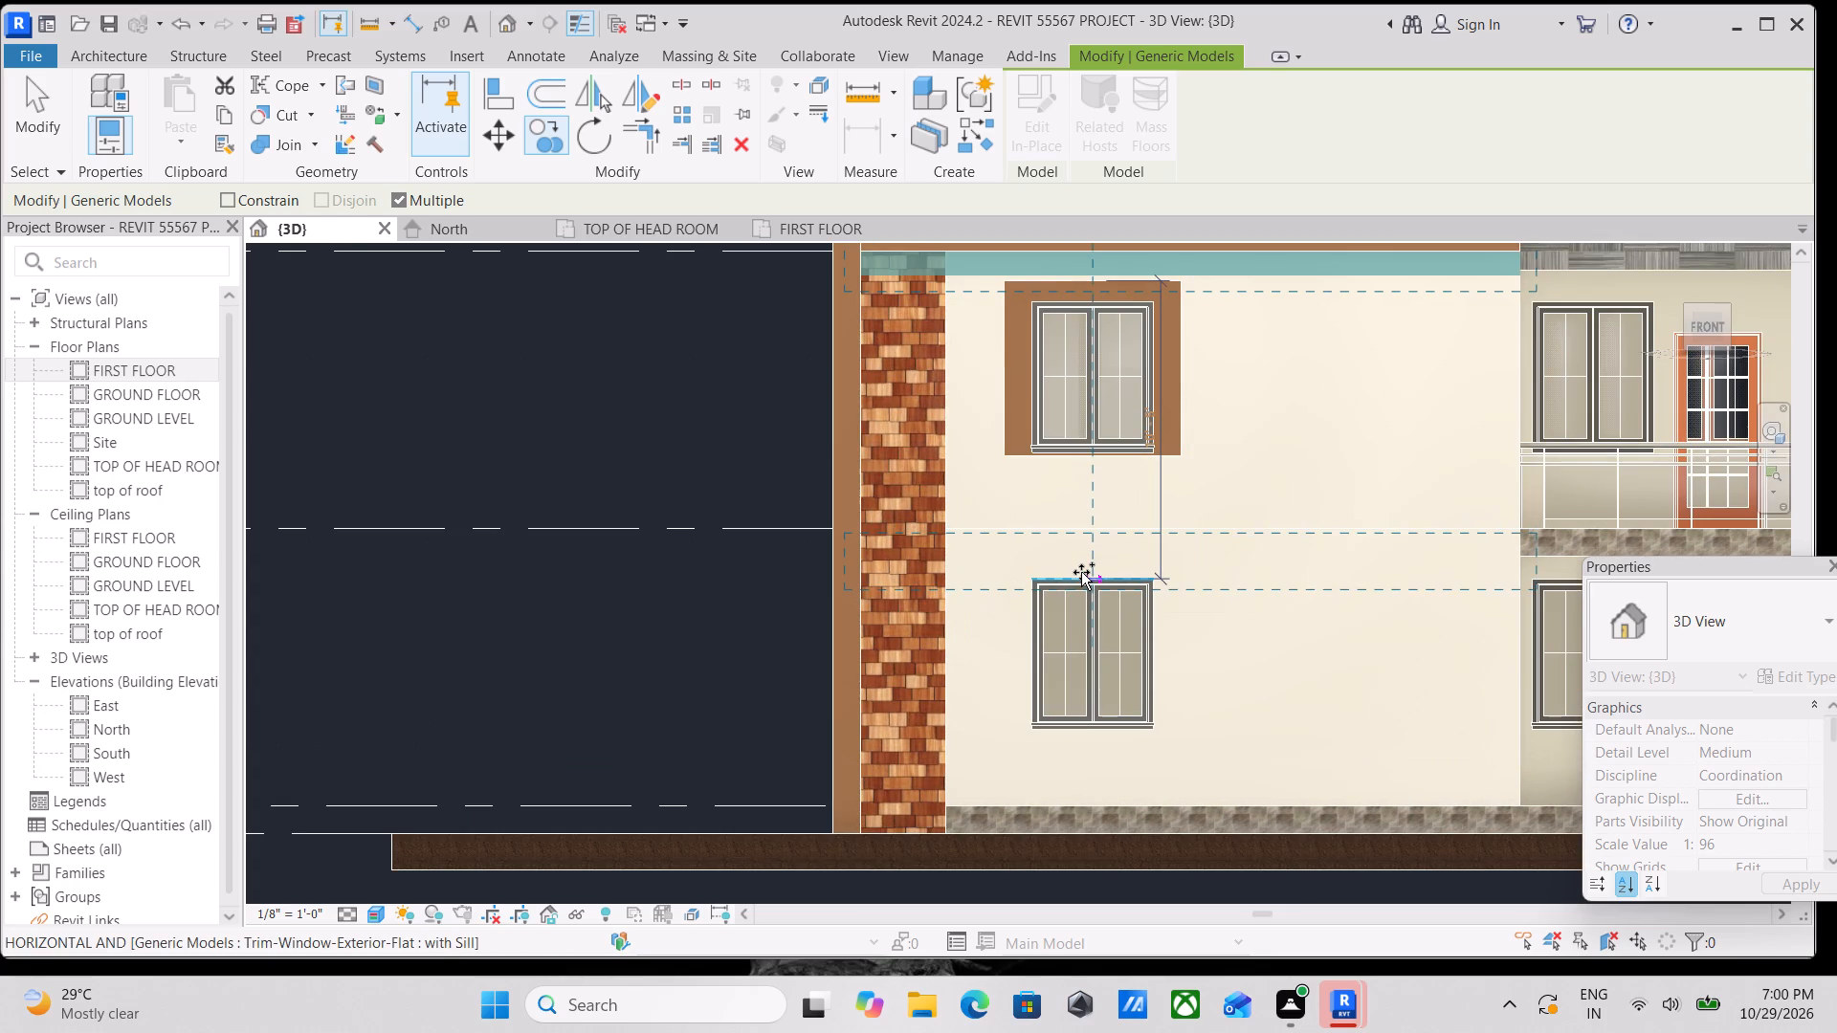
left_click(1100, 574)
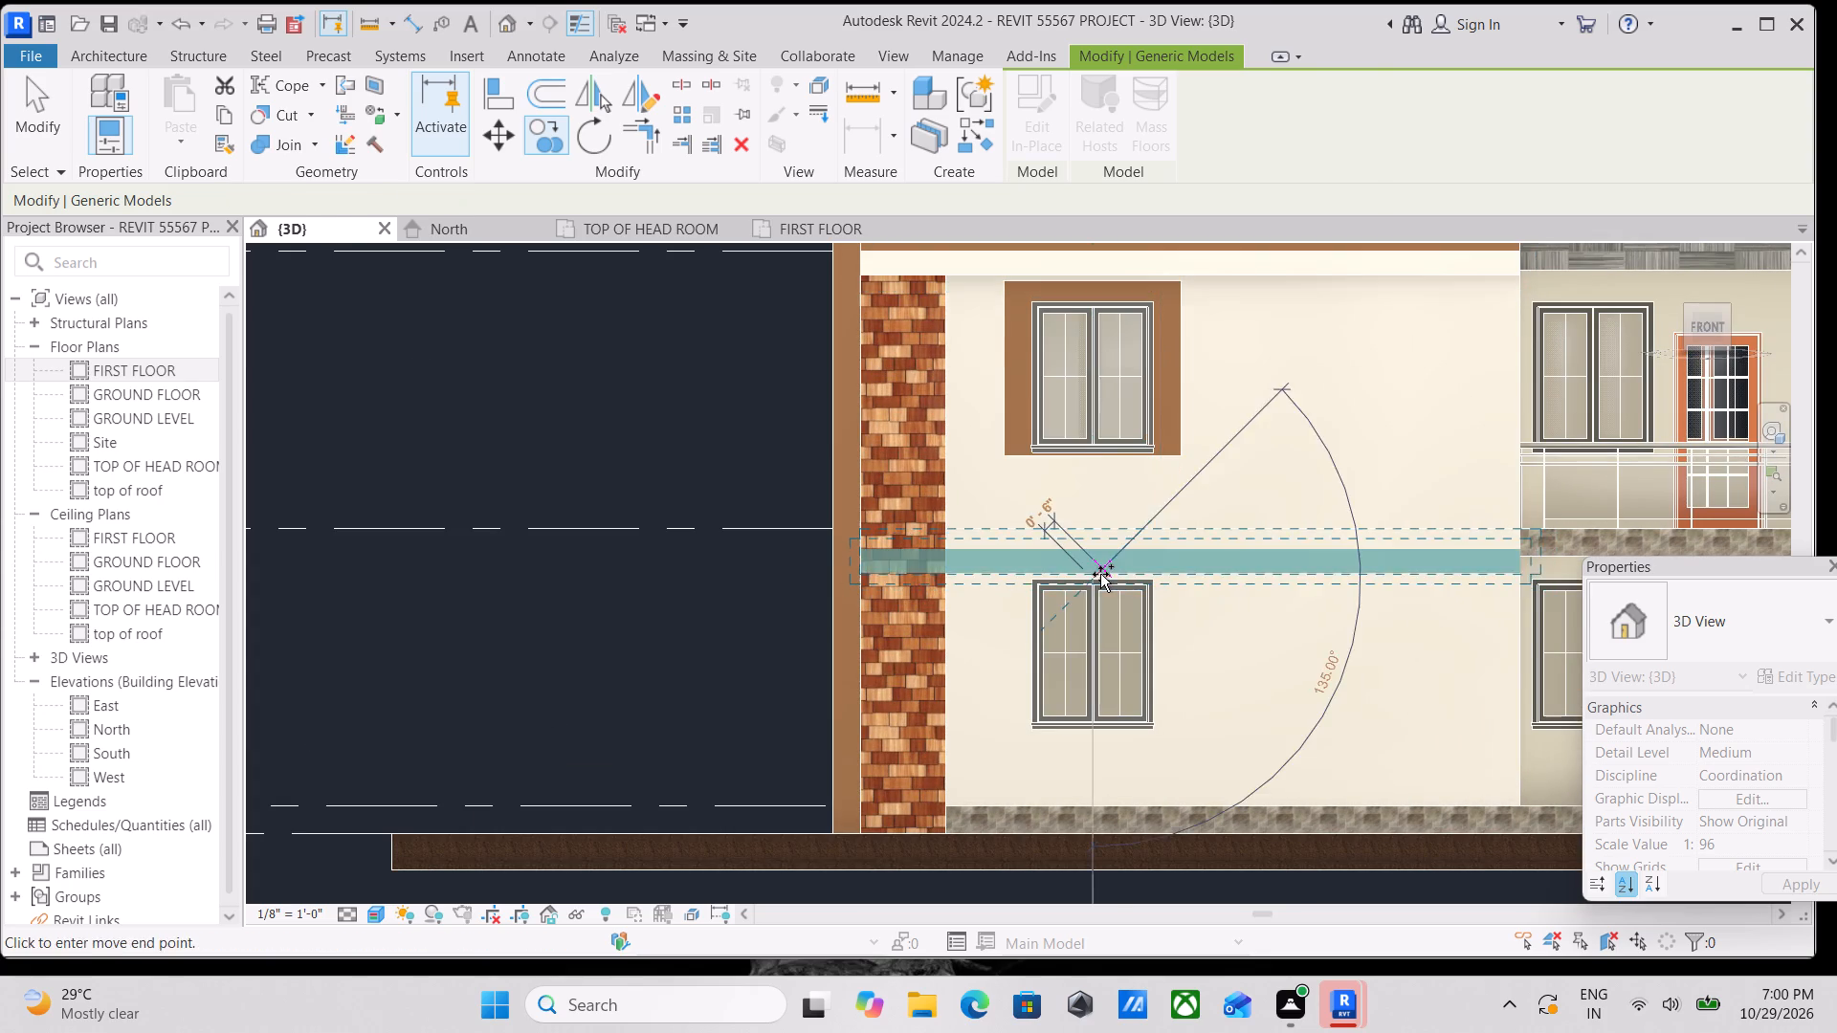
scroll(1163, 554, "down", 5)
key("Escape")
scroll(1299, 580, "down", 2)
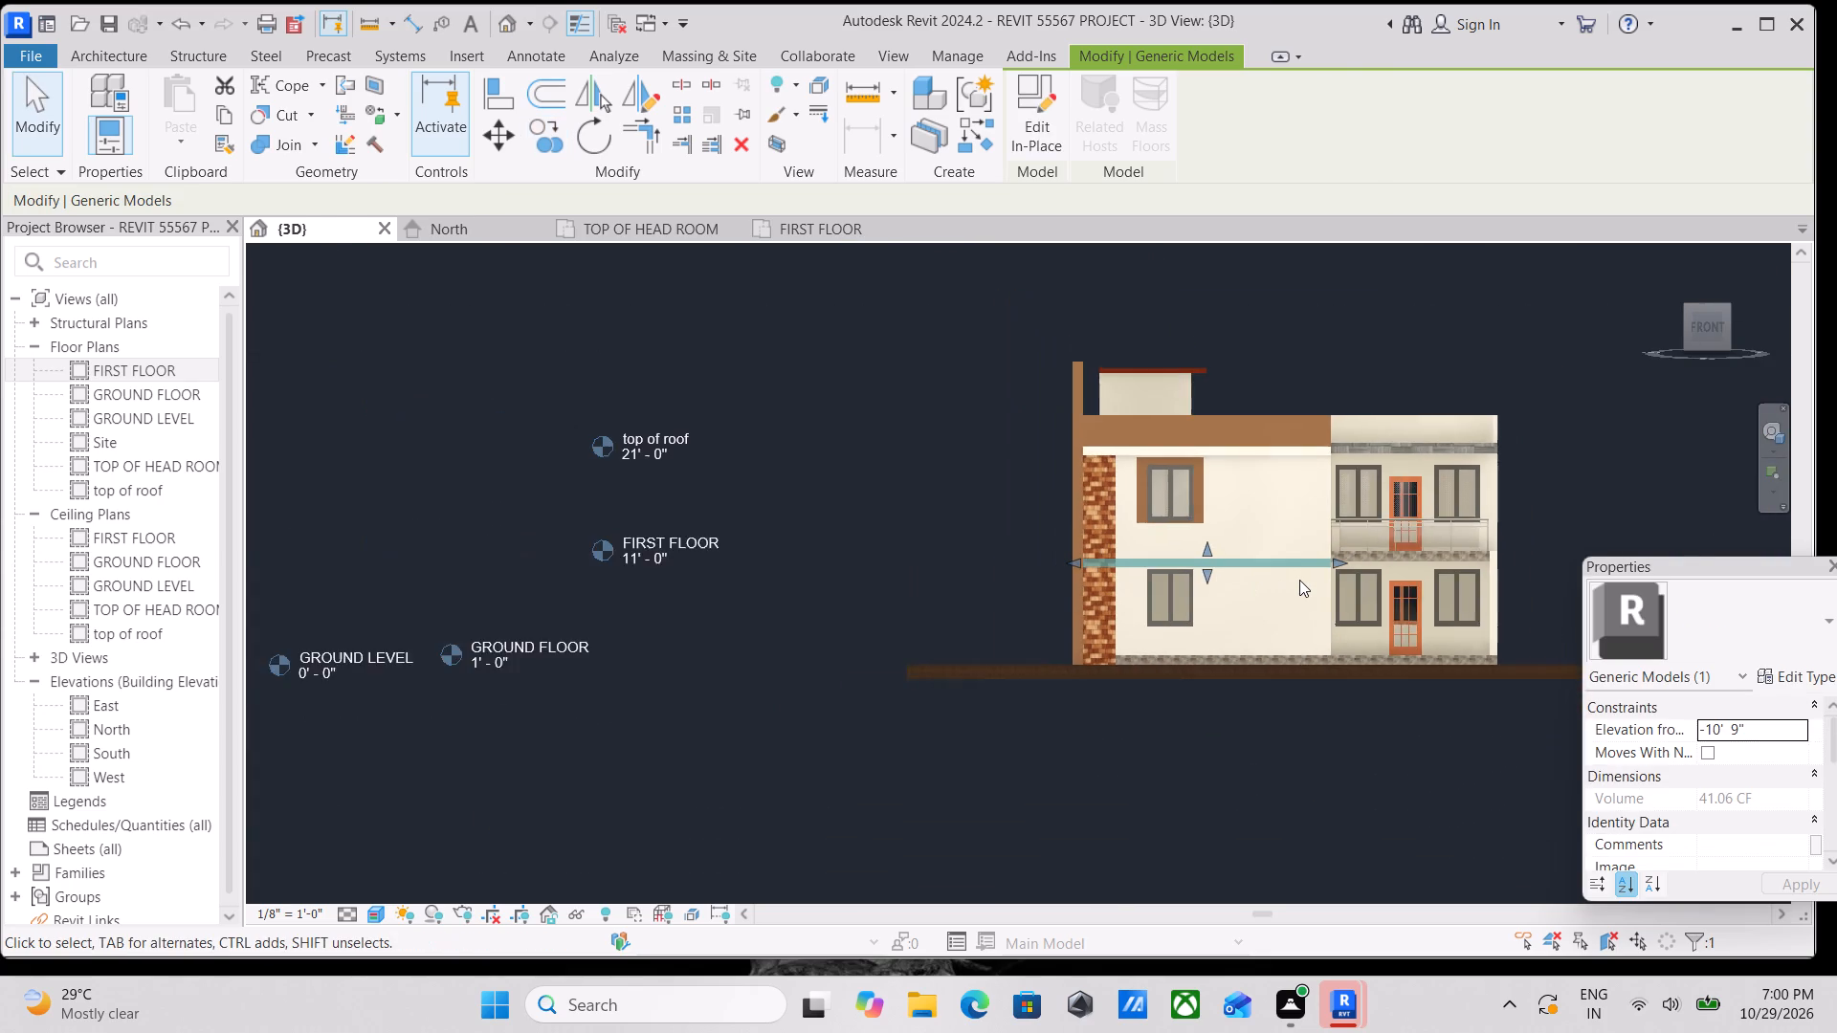
Stretch the copied band's balcony-side end across the front of the balcony, past the ground-floor outer side wall.
scroll(1299, 580, "down", 1)
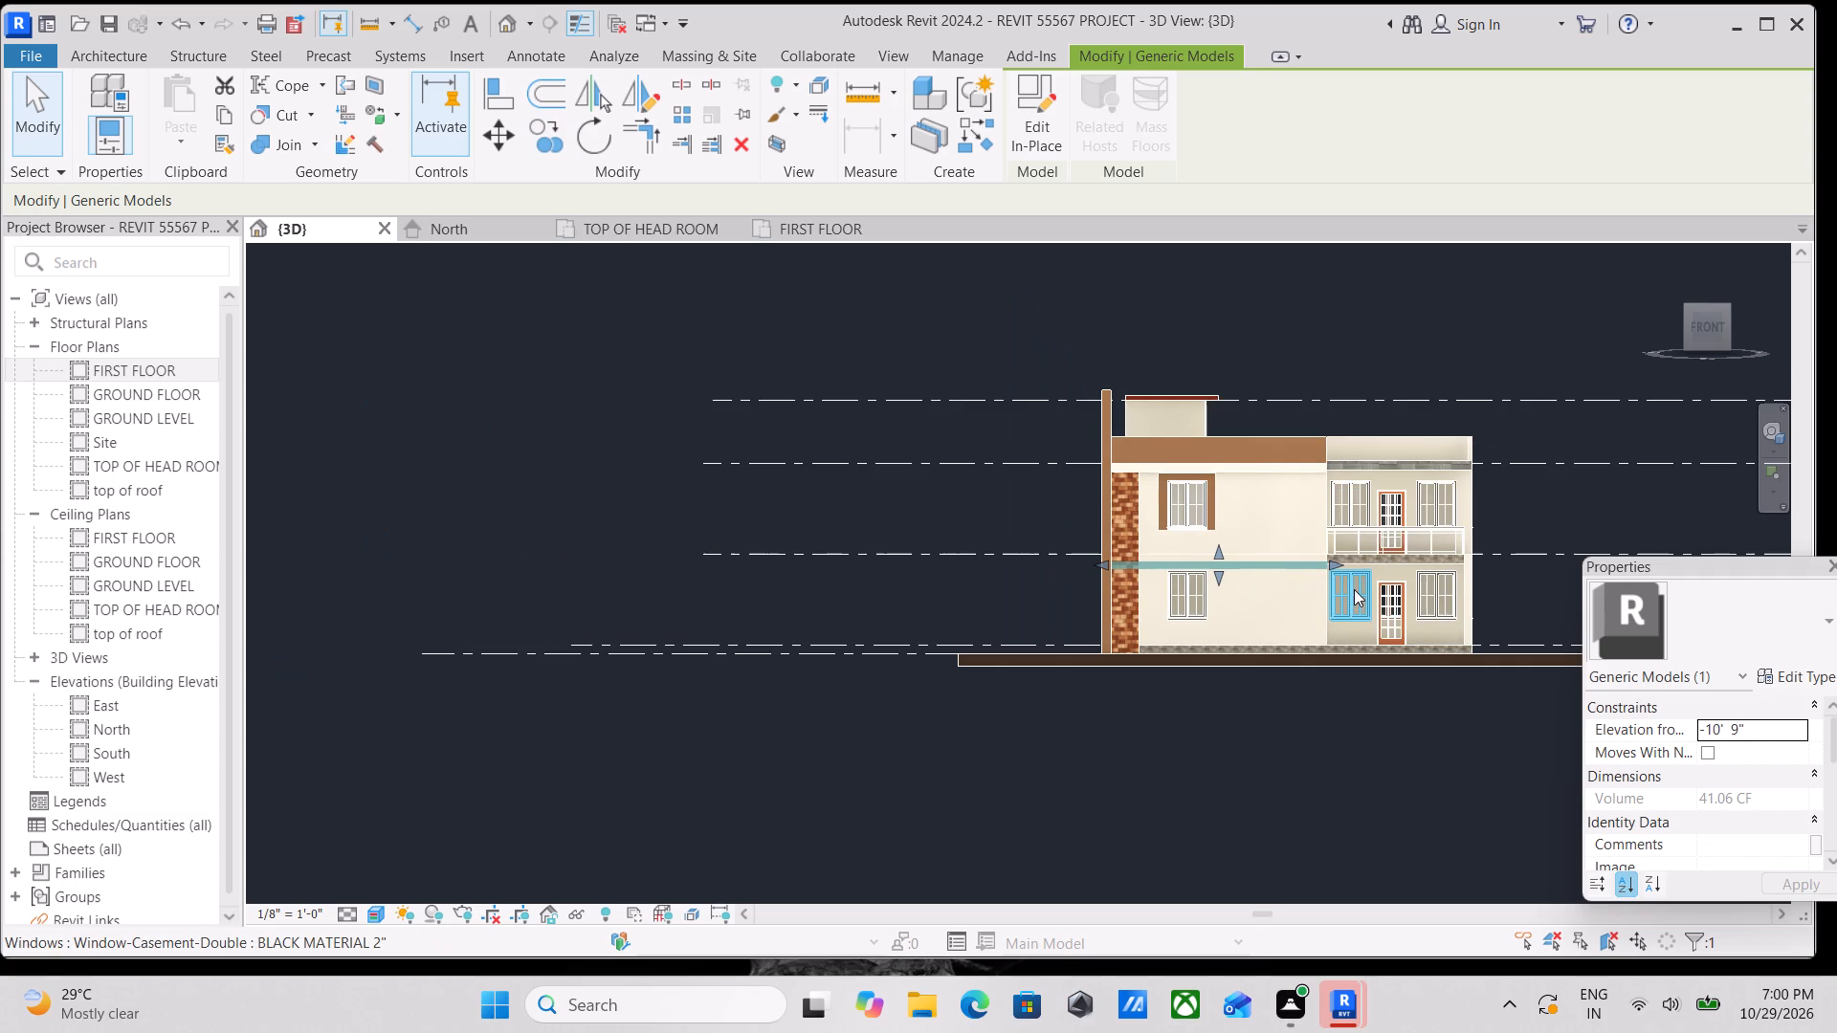
middle_click_drag(1349, 595, 1120, 683, "shift")
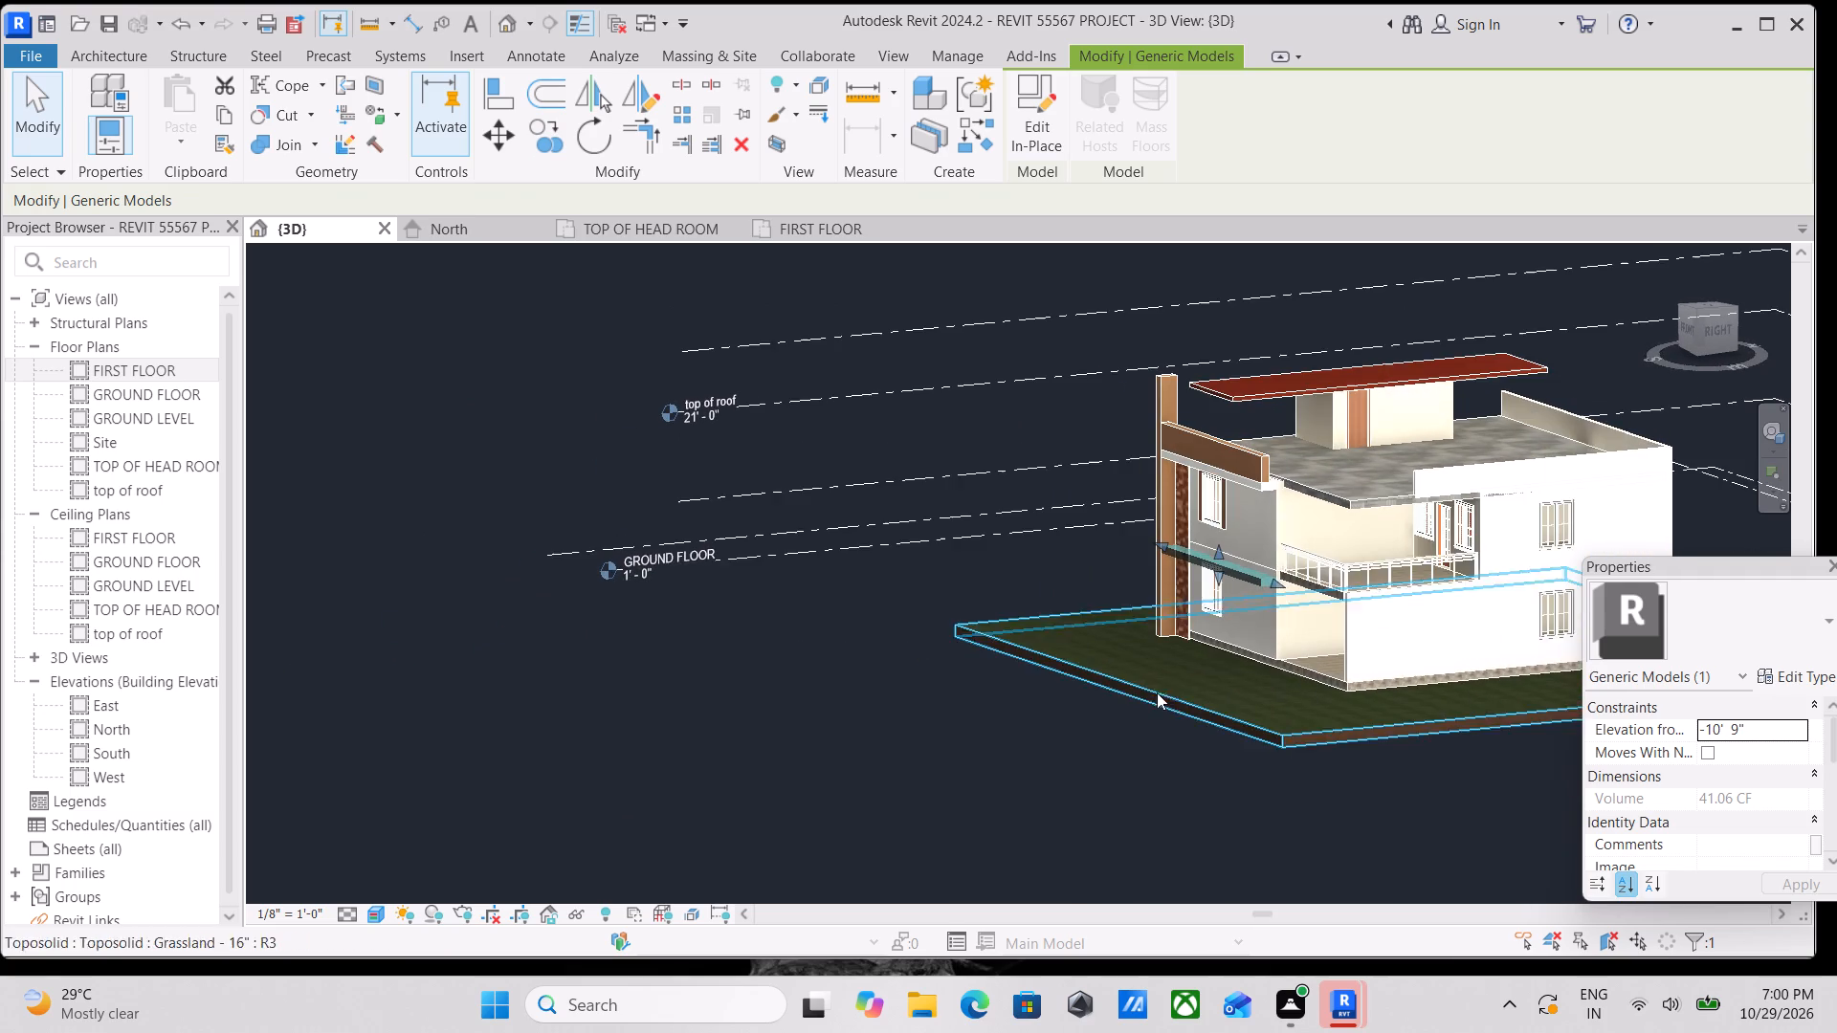
scroll(1335, 565, "up", 5)
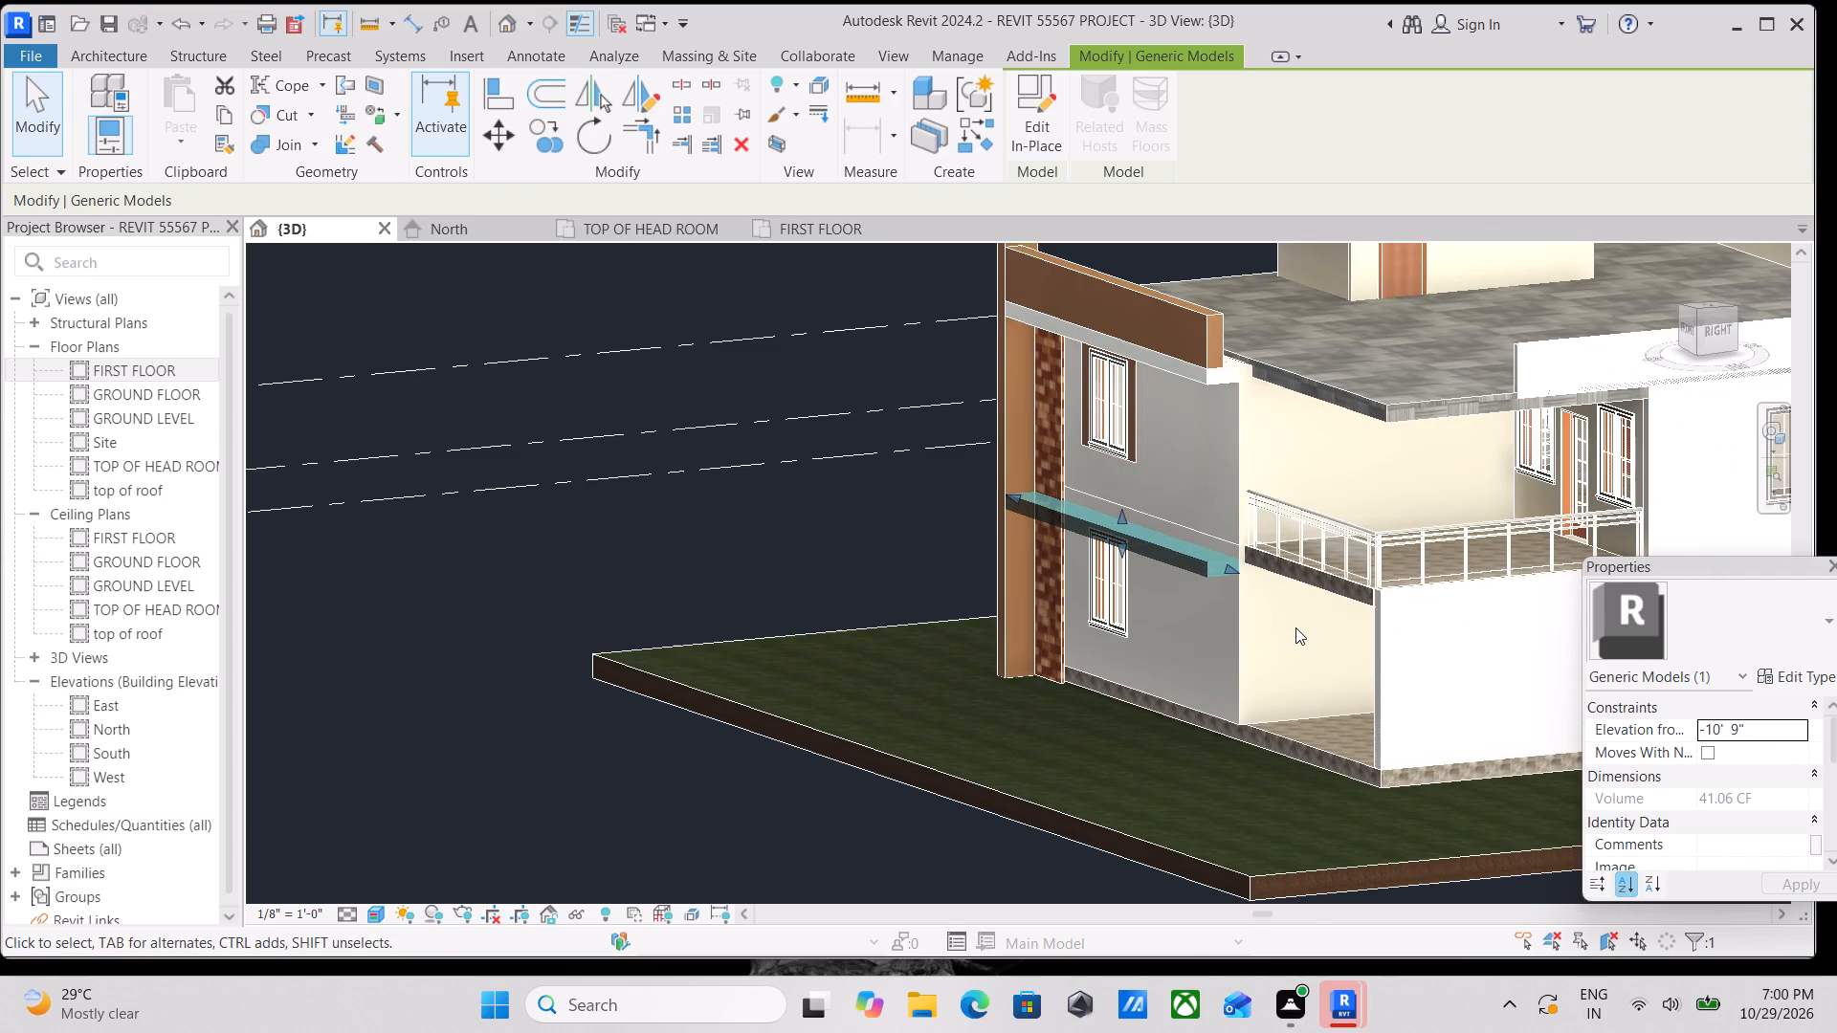
middle_click_drag(1286, 628, 1216, 639)
scroll(1228, 648, "up", 1)
middle_click_drag(1234, 662, 1149, 676, "shift")
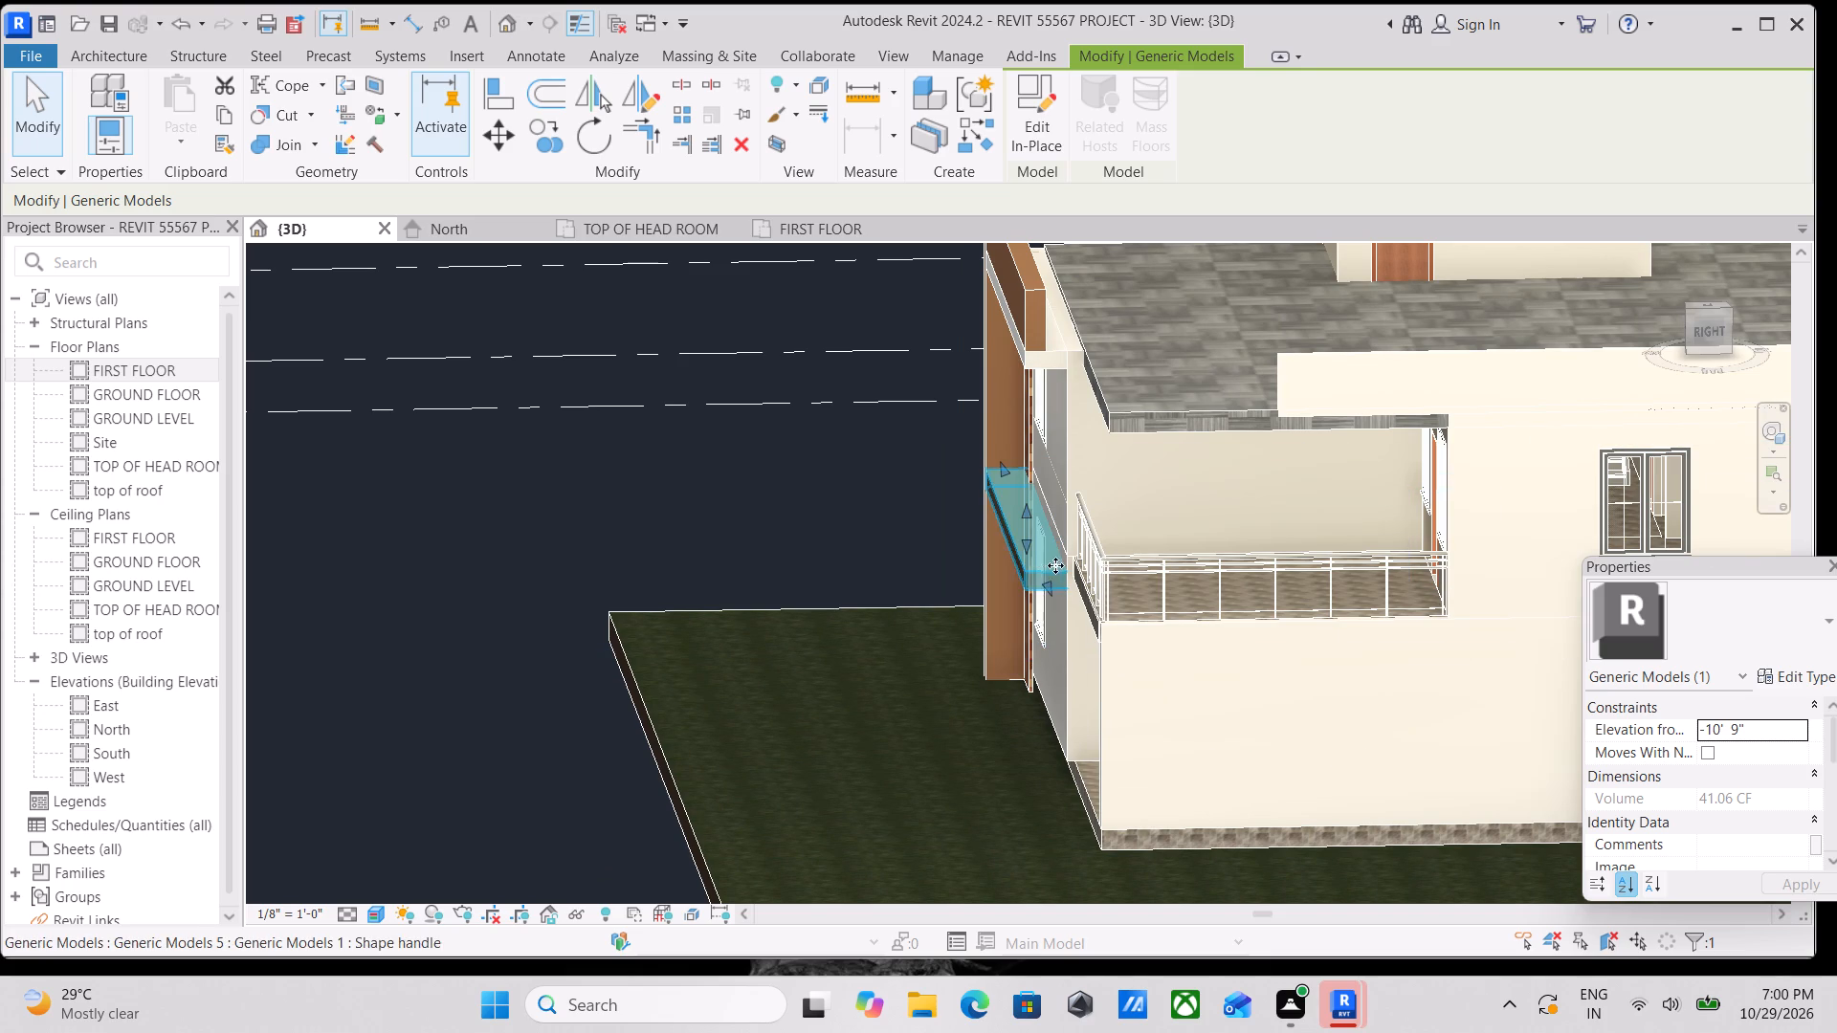
left_click_drag(1051, 585, 1088, 675)
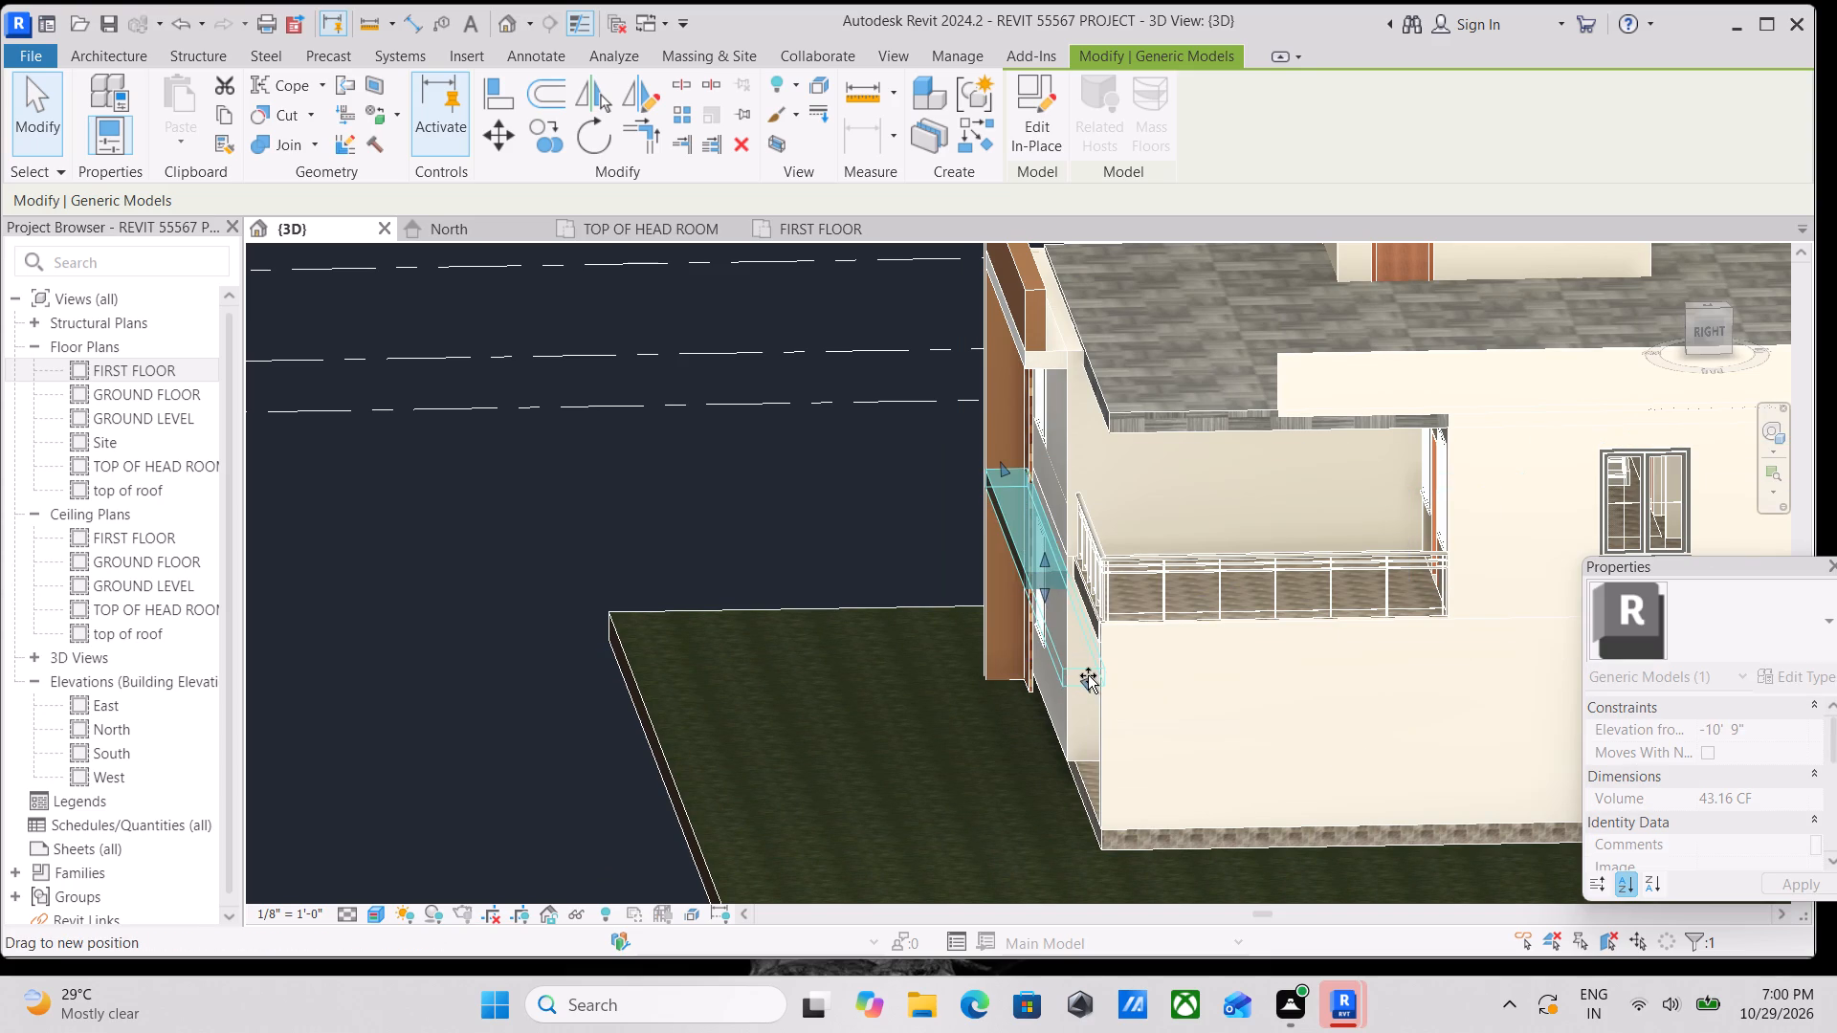
left_click_drag(1088, 675, 1087, 667)
scroll(1121, 672, "down", 2)
key("Escape")
scroll(1110, 700, "down", 1)
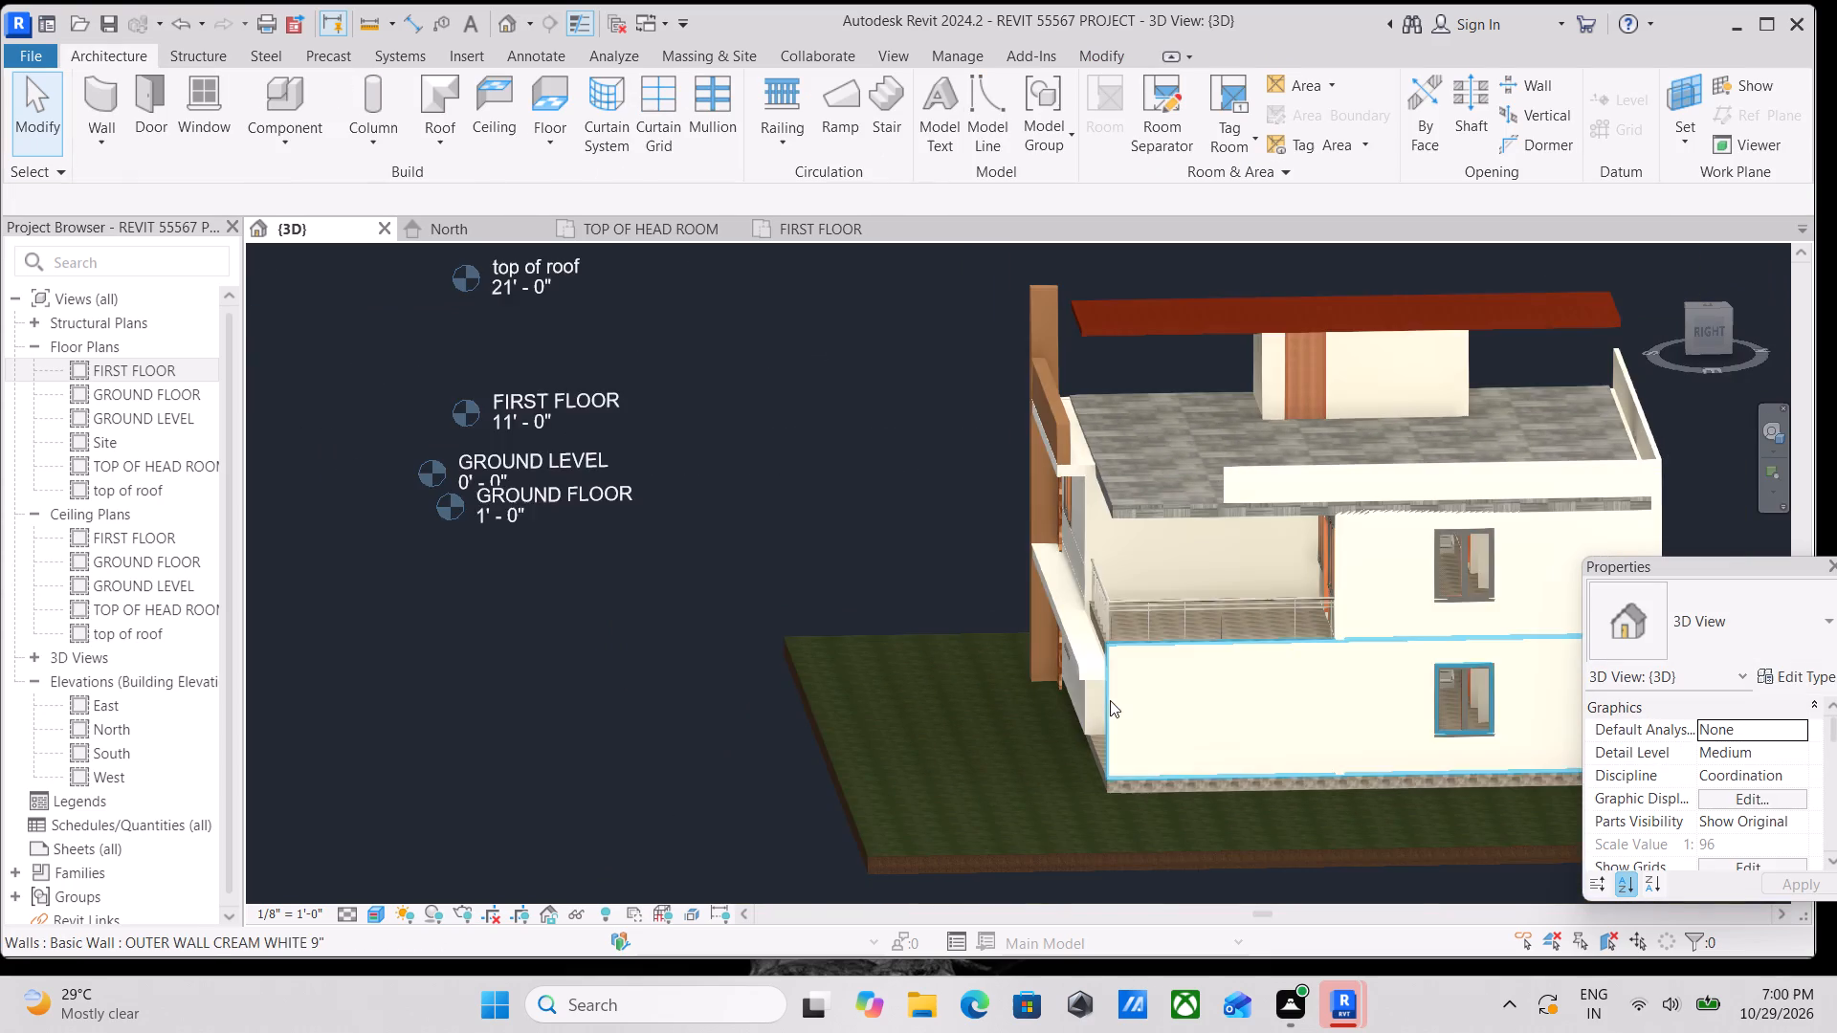
Pull the copied band's balcony-side end back to line up with the outer face of the ground-floor side wall.
middle_click_drag(1102, 710, 1338, 743, "shift")
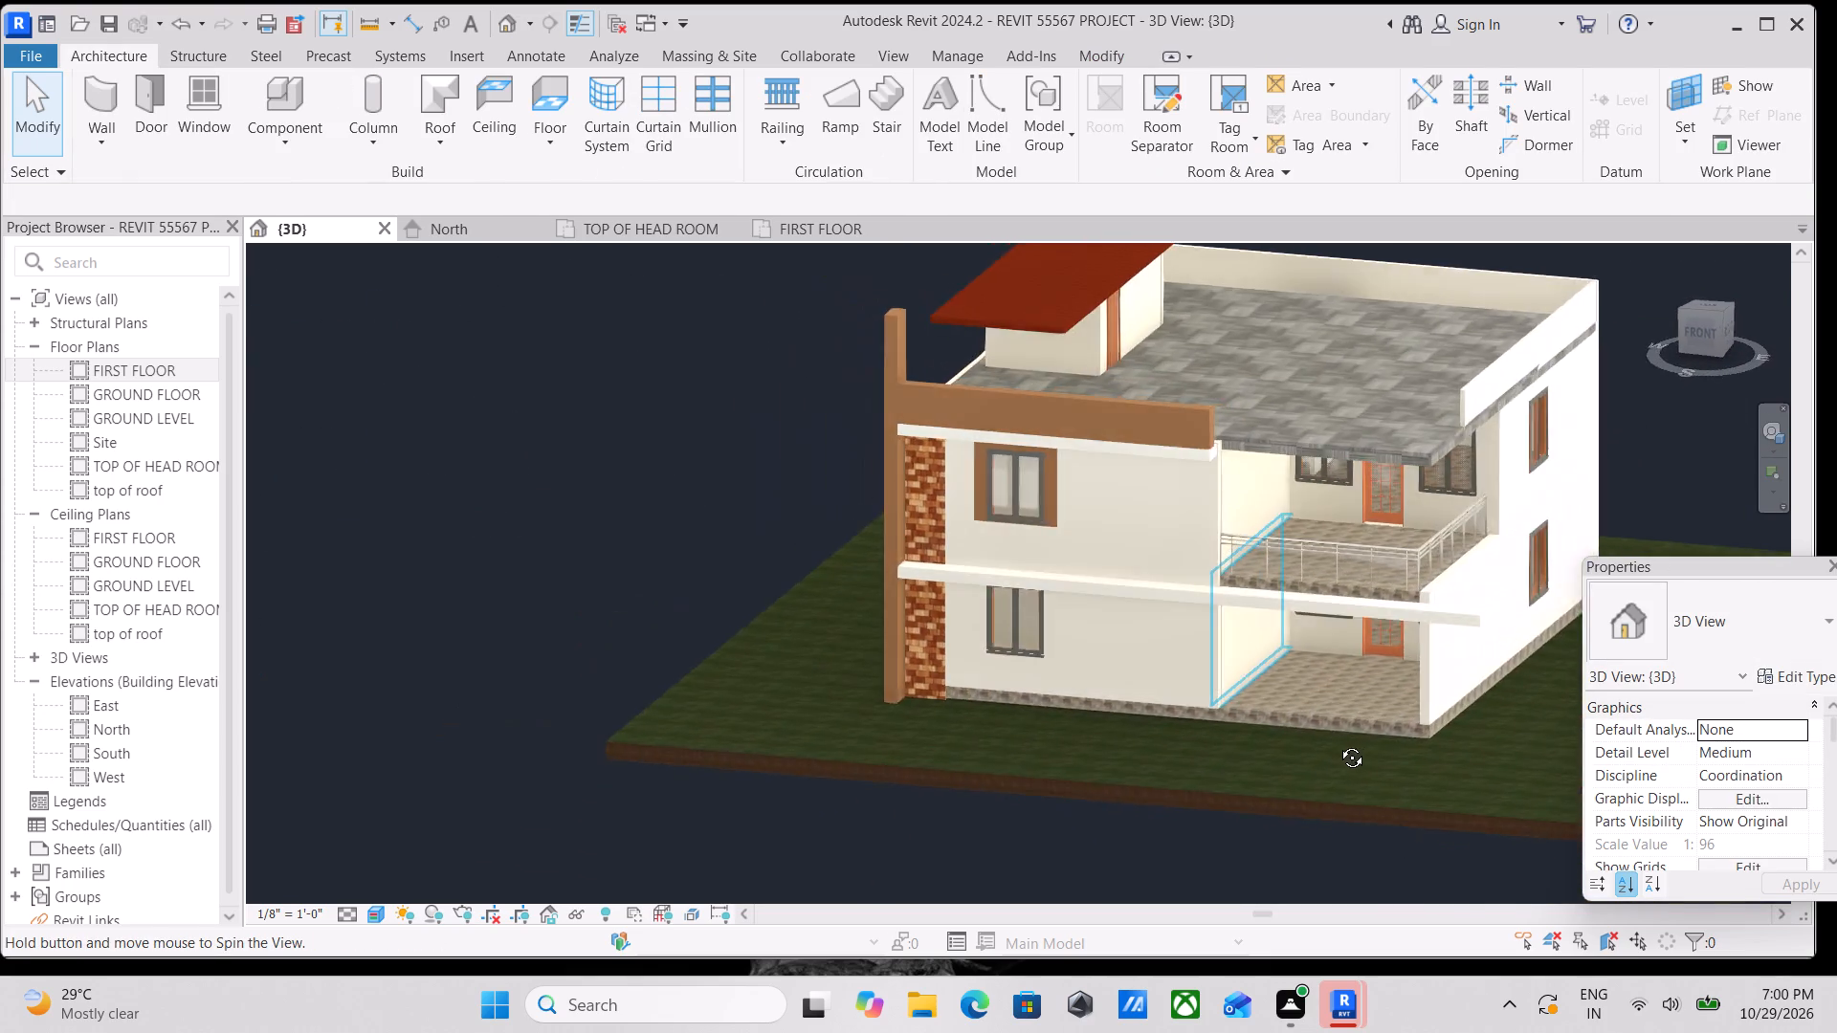
middle_click_drag(1338, 743, 1255, 761, "shift")
scroll(1412, 629, "up", 11)
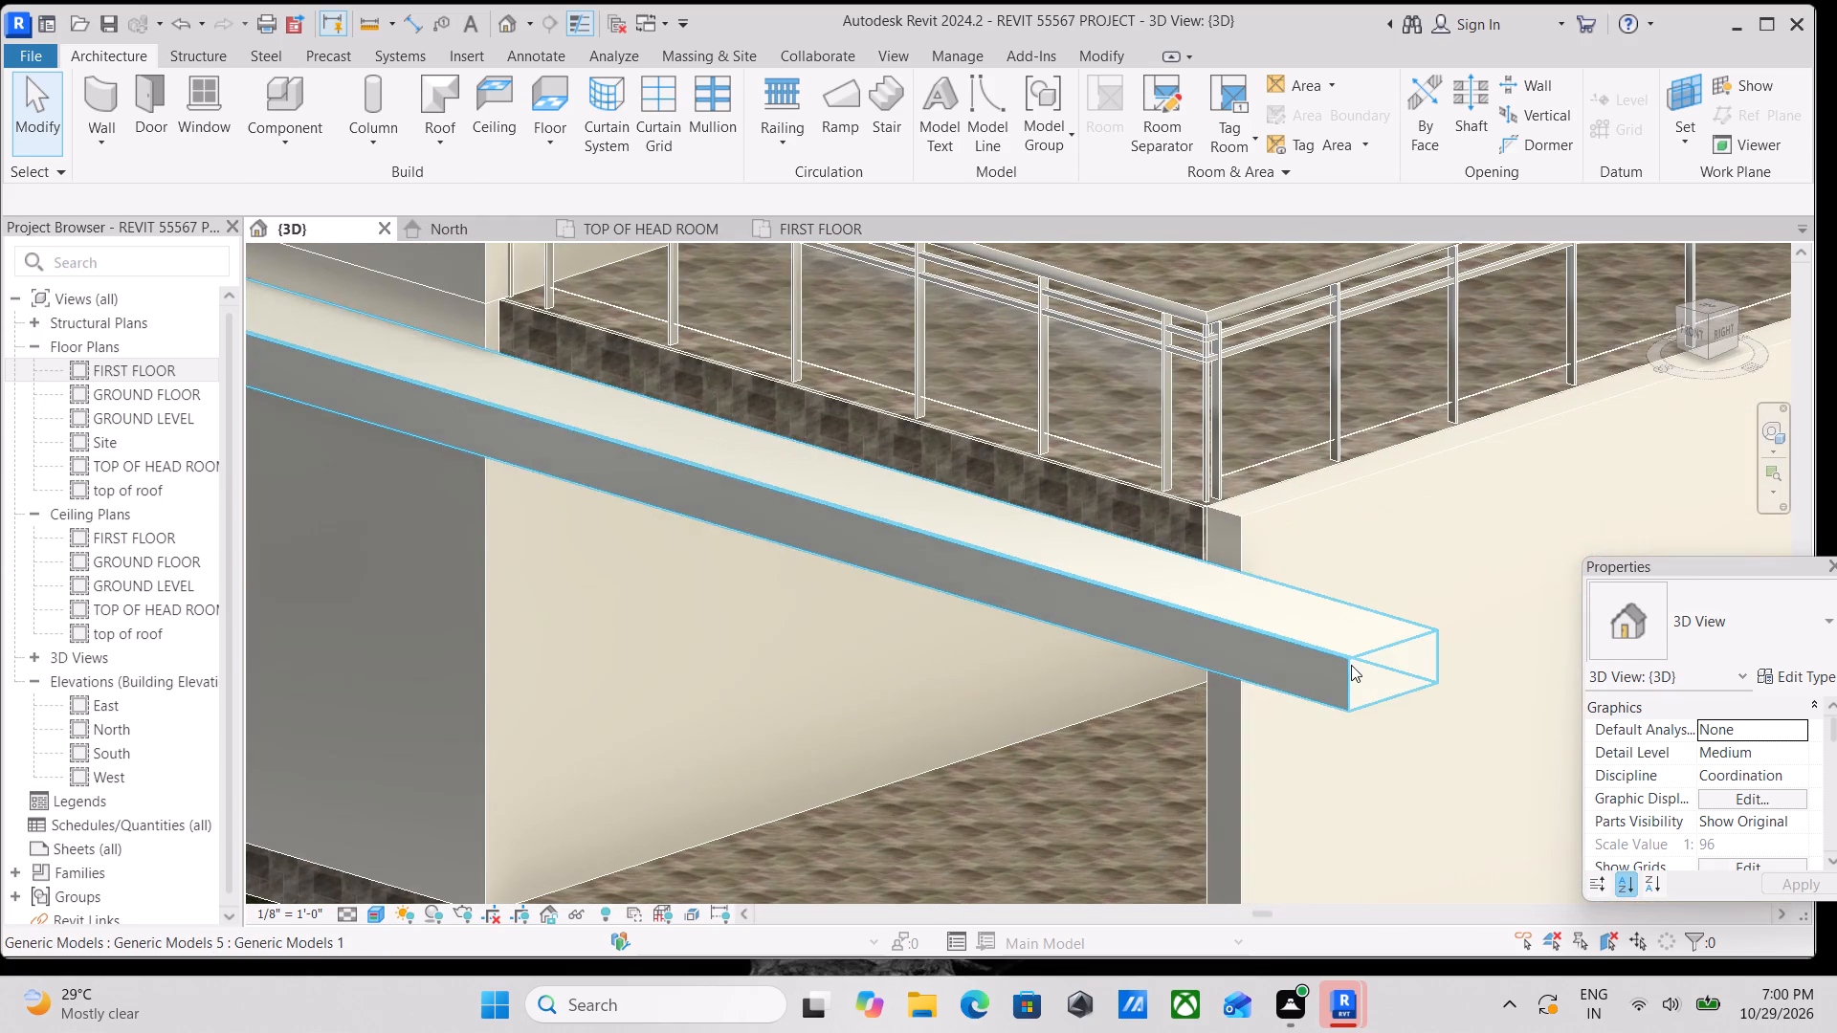
left_click(1351, 665)
left_click_drag(1399, 674, 1262, 649)
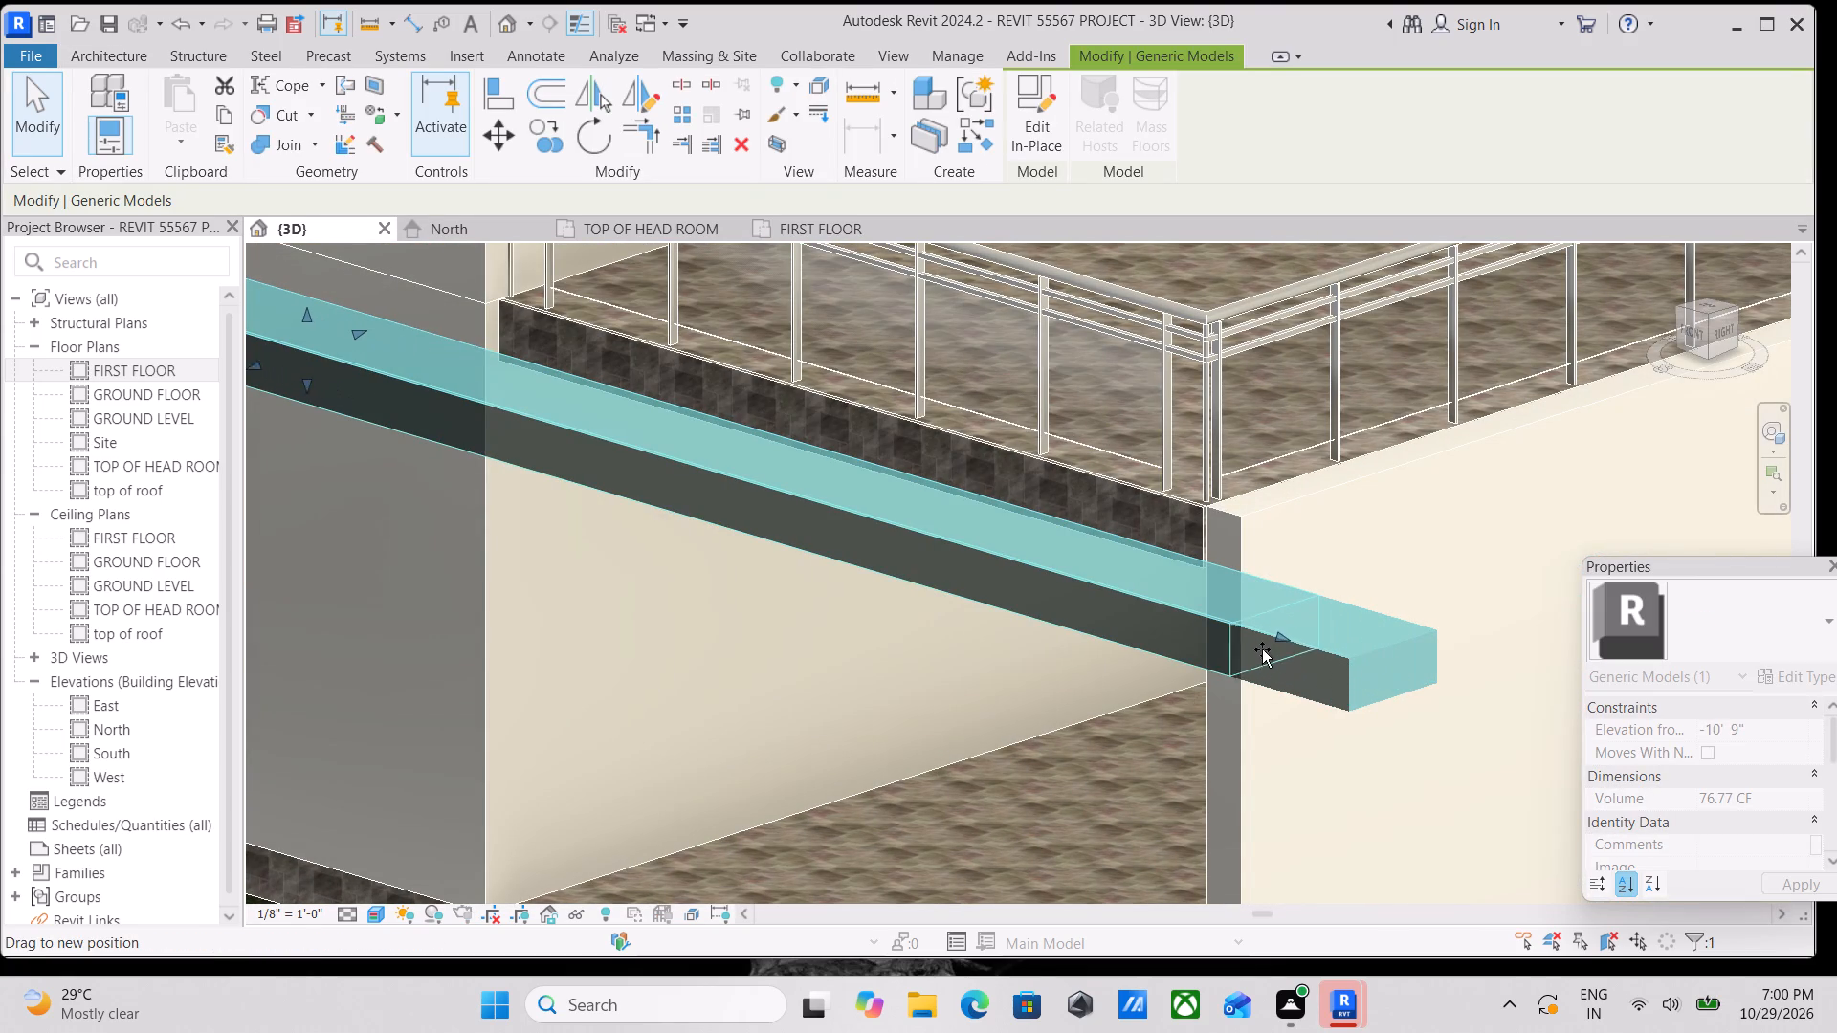
left_click_drag(1262, 649, 1187, 621)
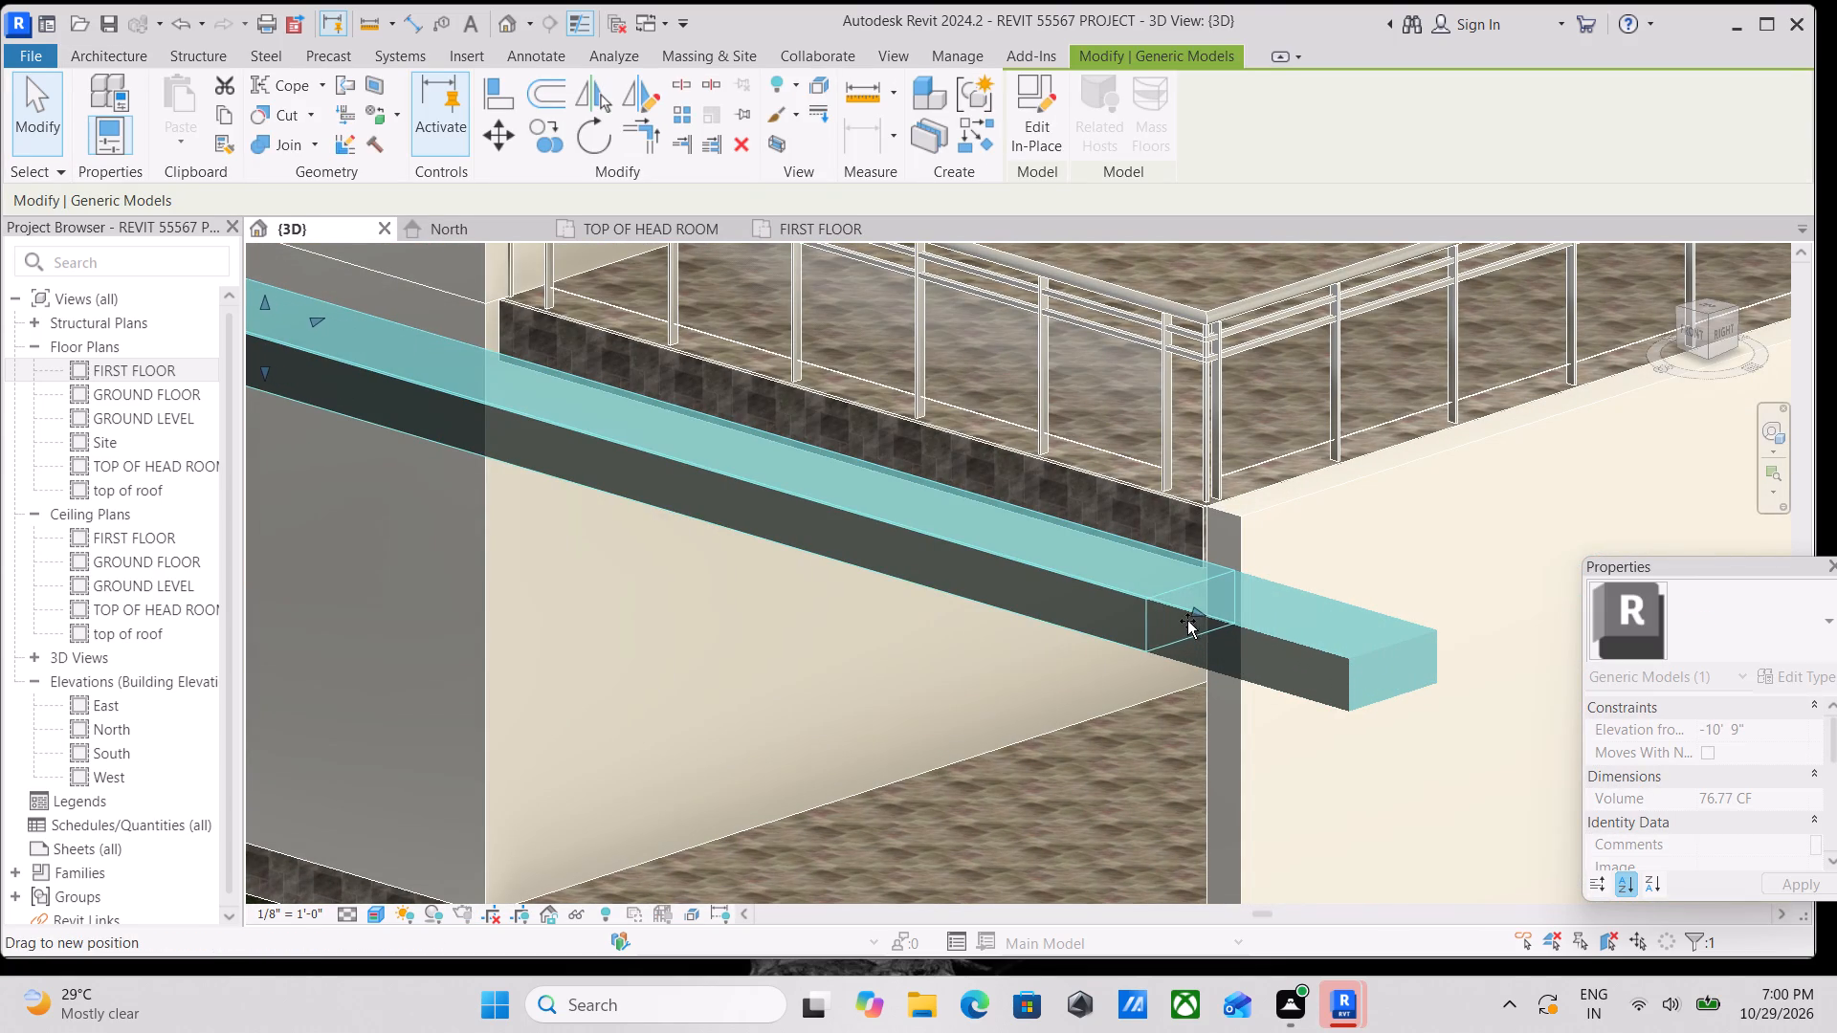
left_click_drag(1187, 621, 1196, 619)
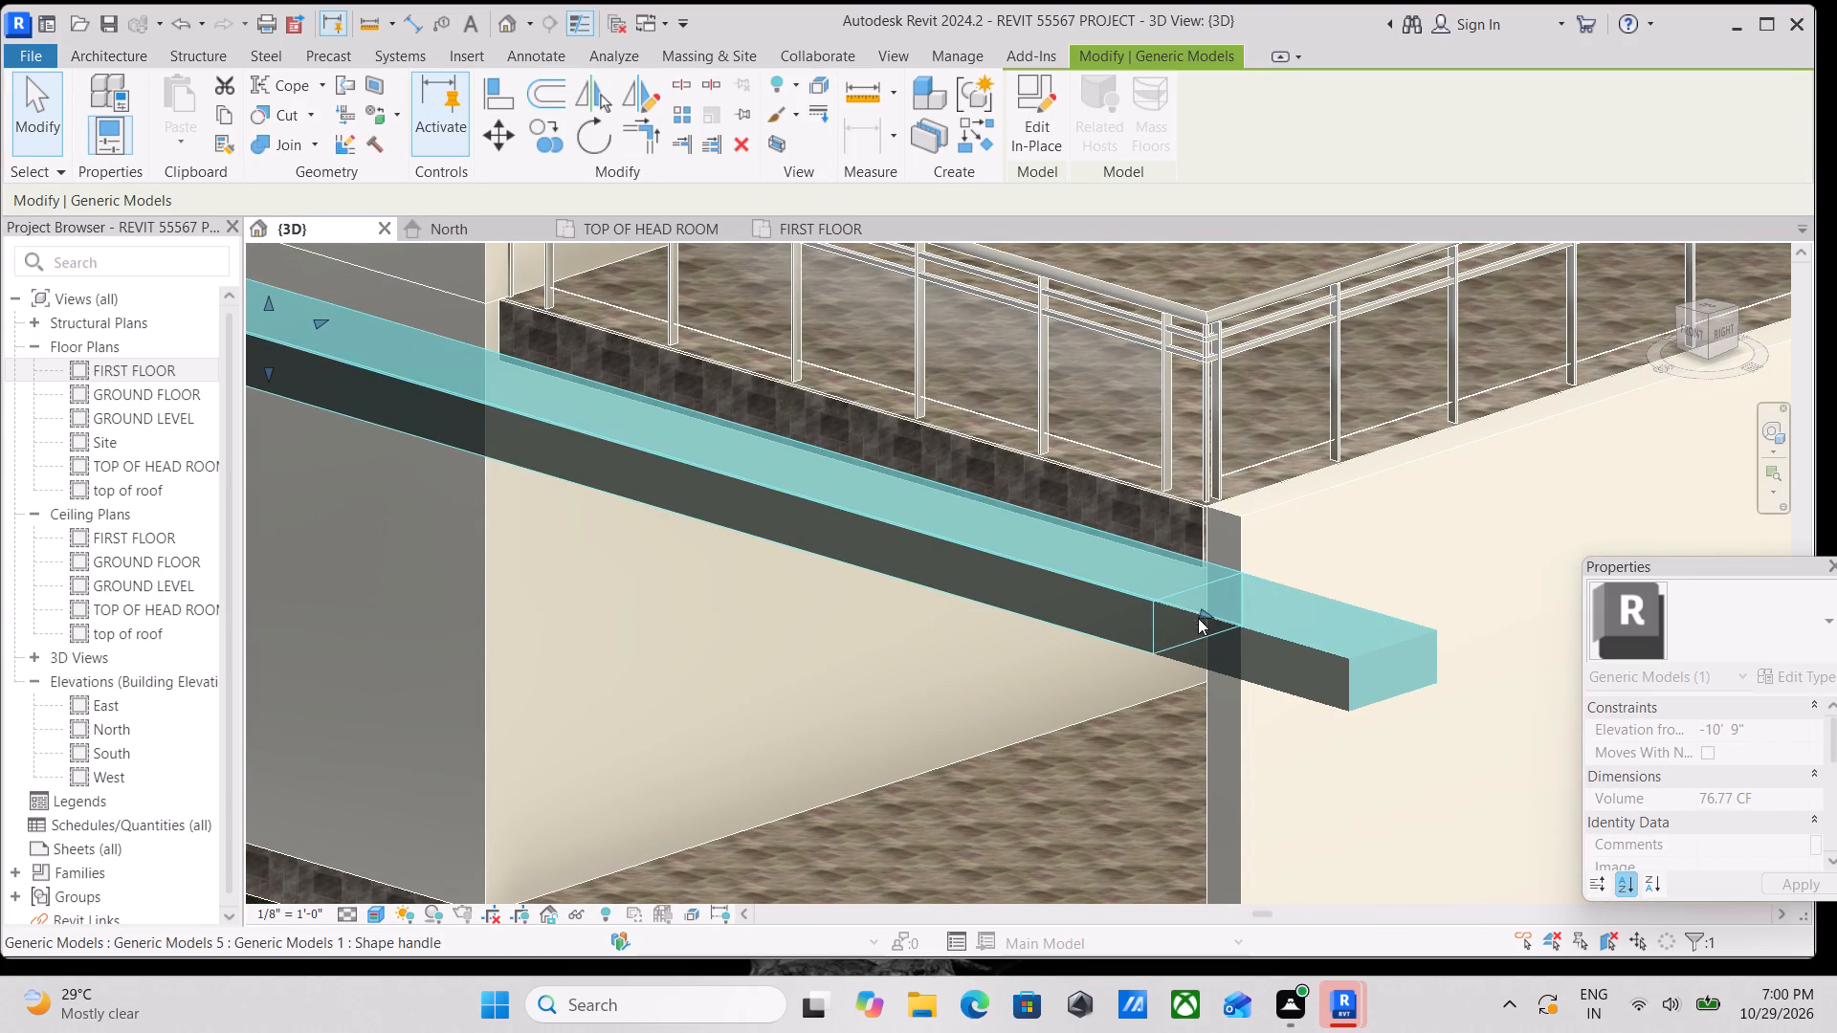
scroll(1284, 679, "down", 5)
key("Escape")
scroll(1295, 686, "down", 3)
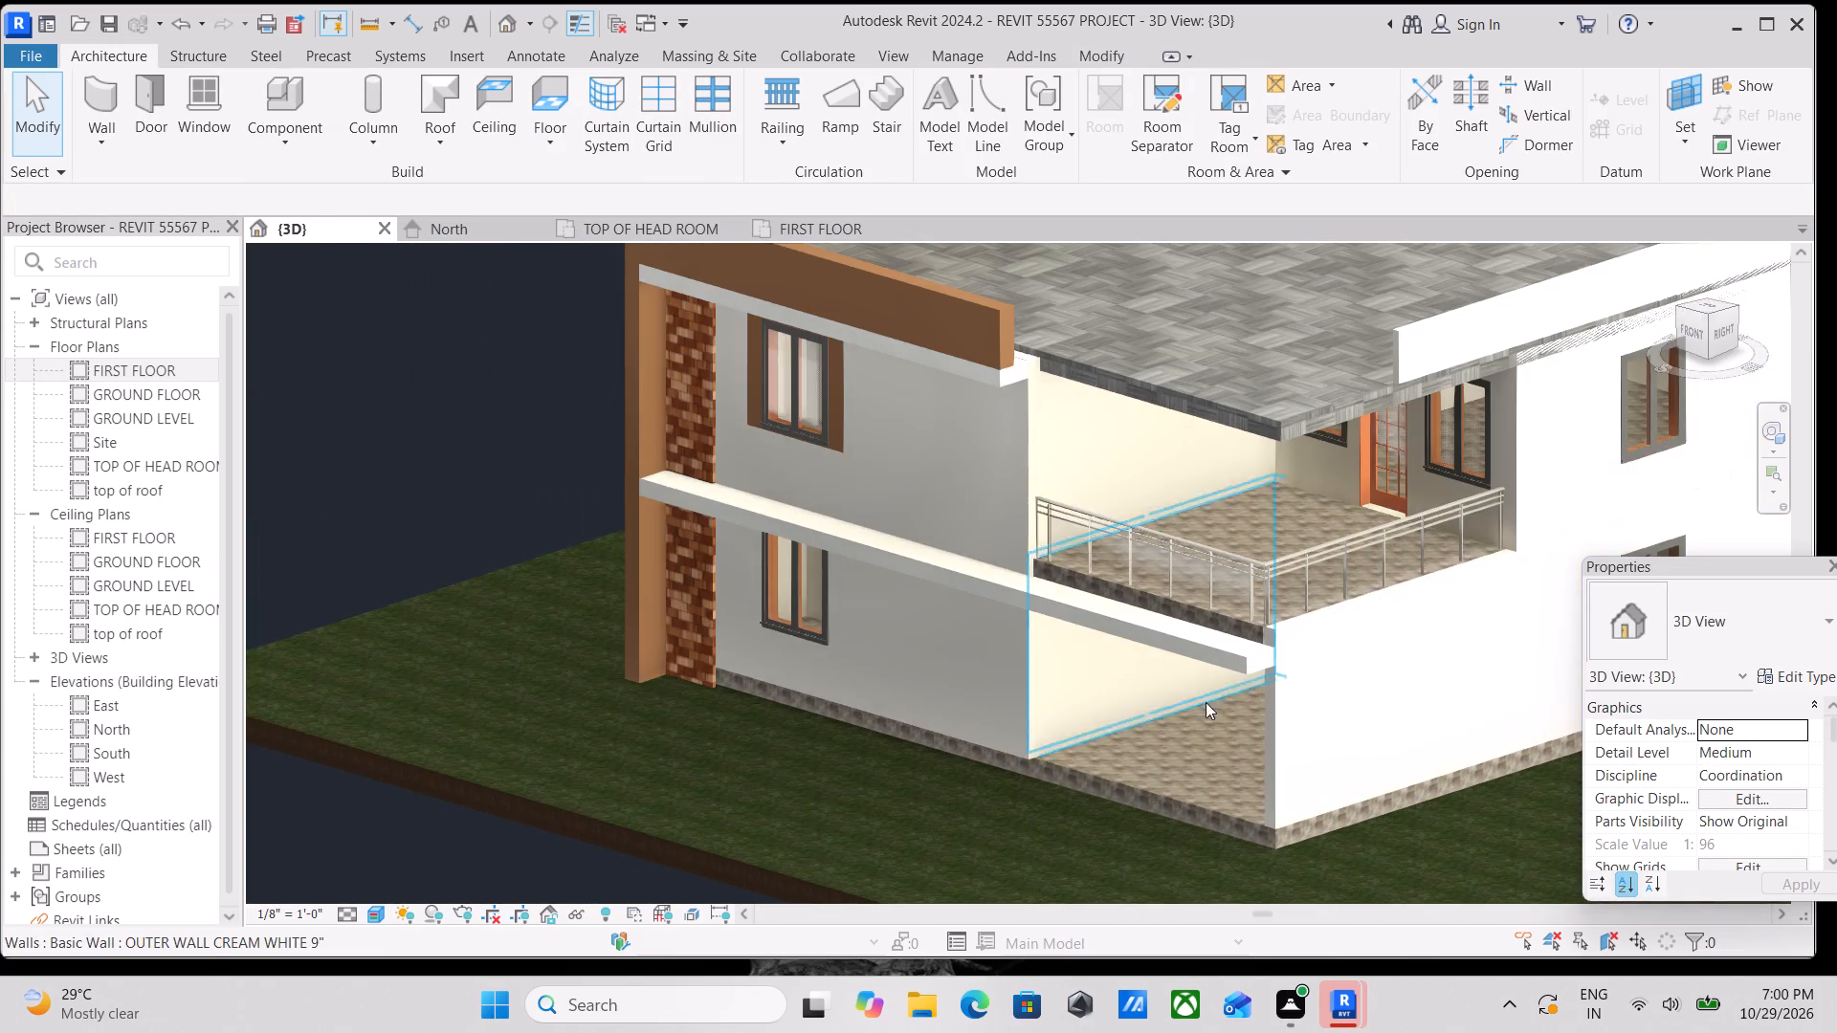
Examine the copied band from the front corner and the front, including its end at the side wall and the balcony edge.
scroll(1062, 701, "down", 2)
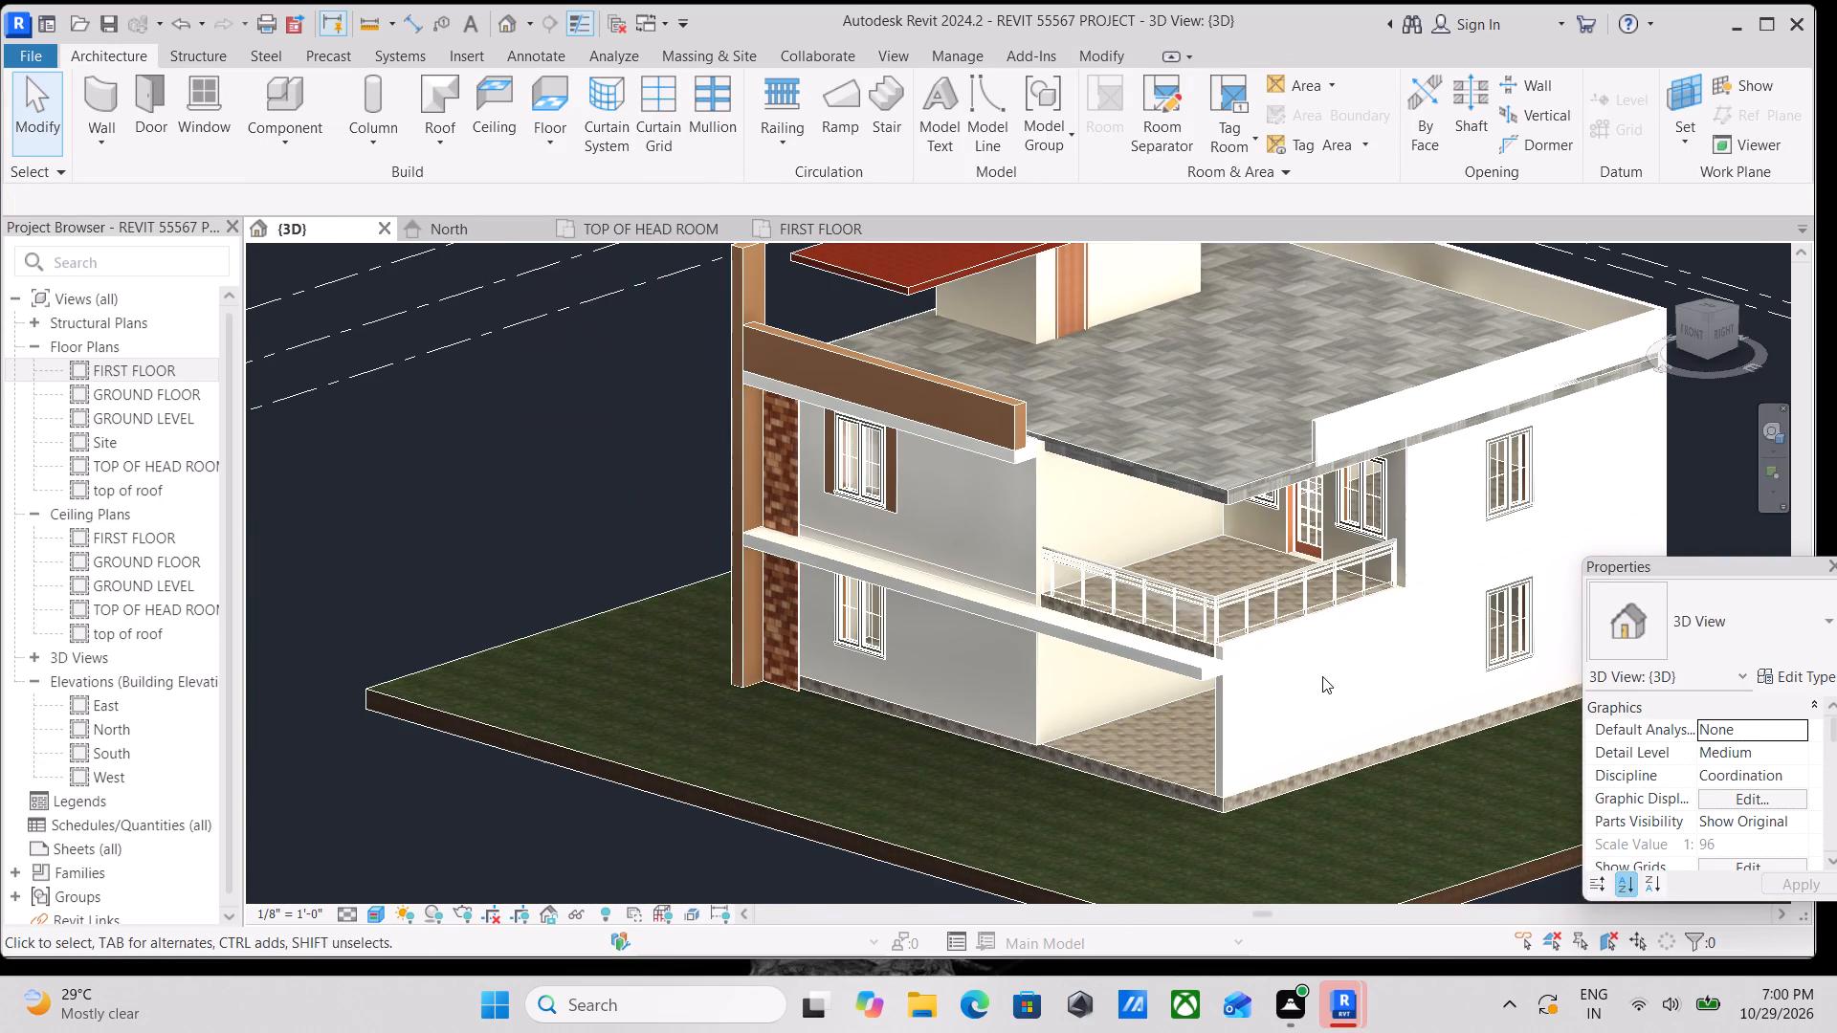
middle_click_drag(1322, 664, 1300, 669, "shift")
scroll(1261, 669, "up", 1)
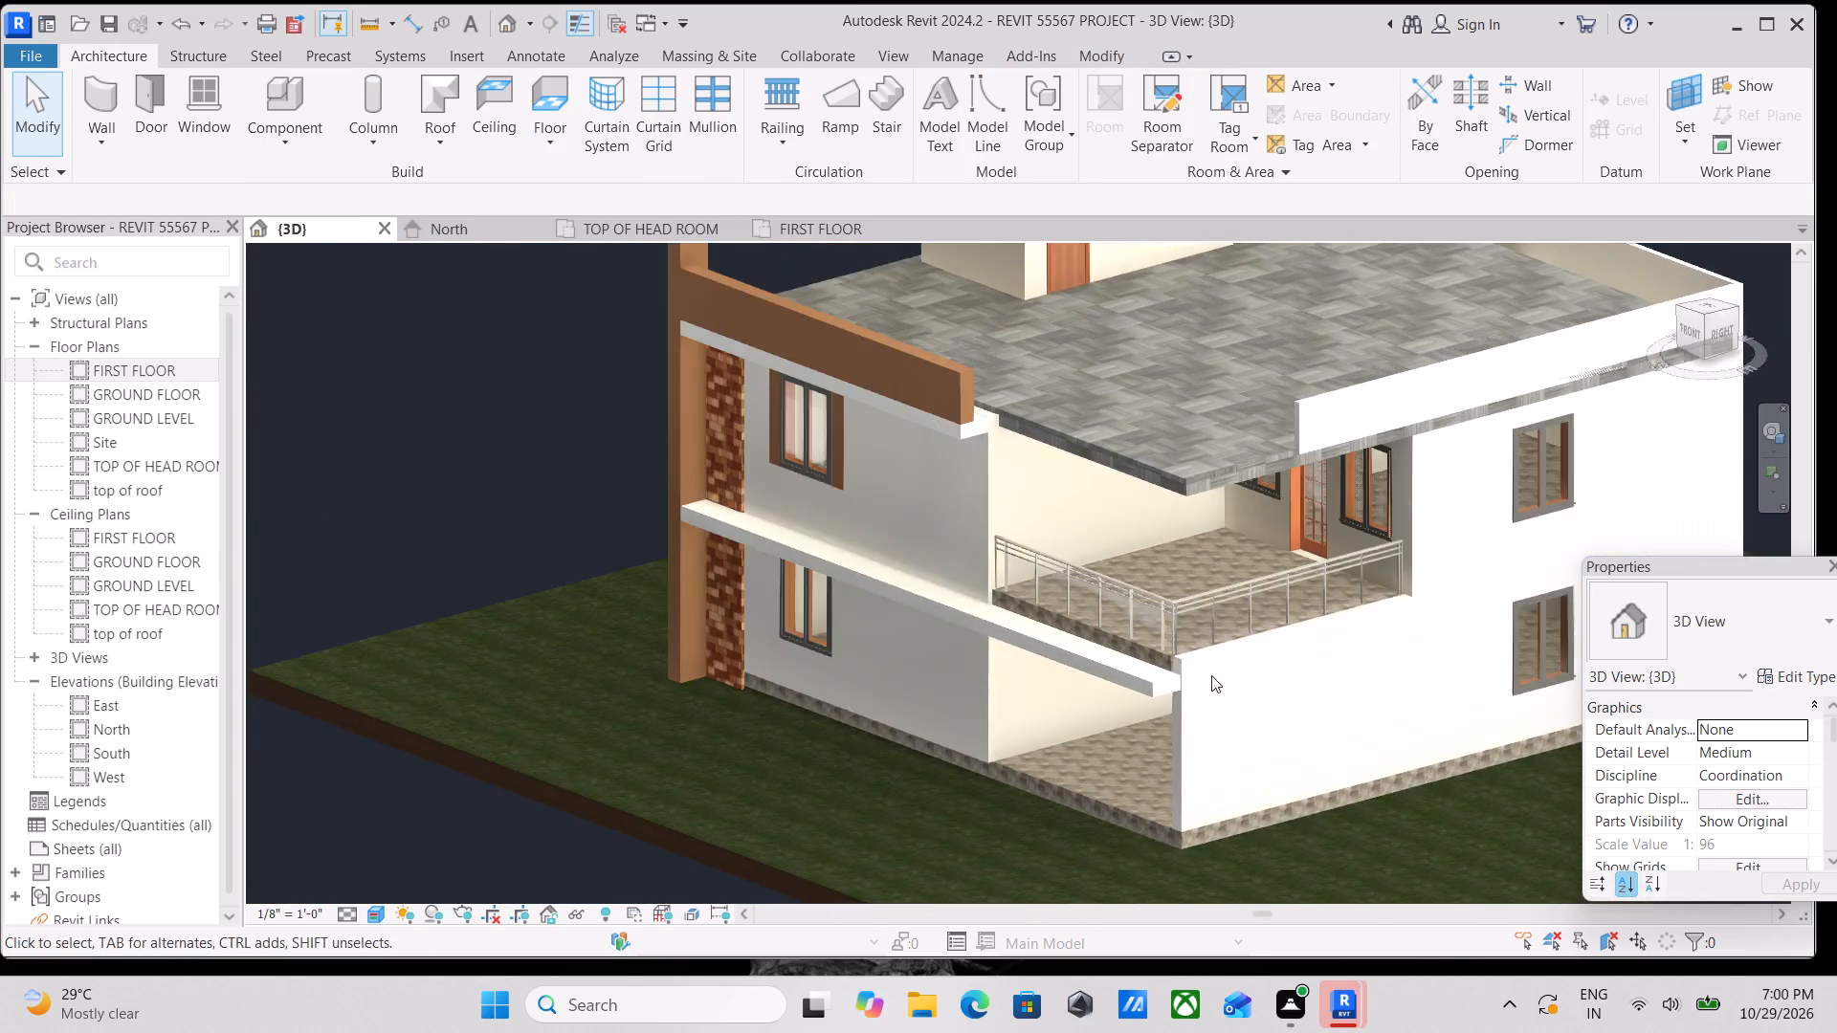
scroll(1211, 675, "up", 2)
scroll(1103, 697, "up", 4)
scroll(838, 623, "up", 3)
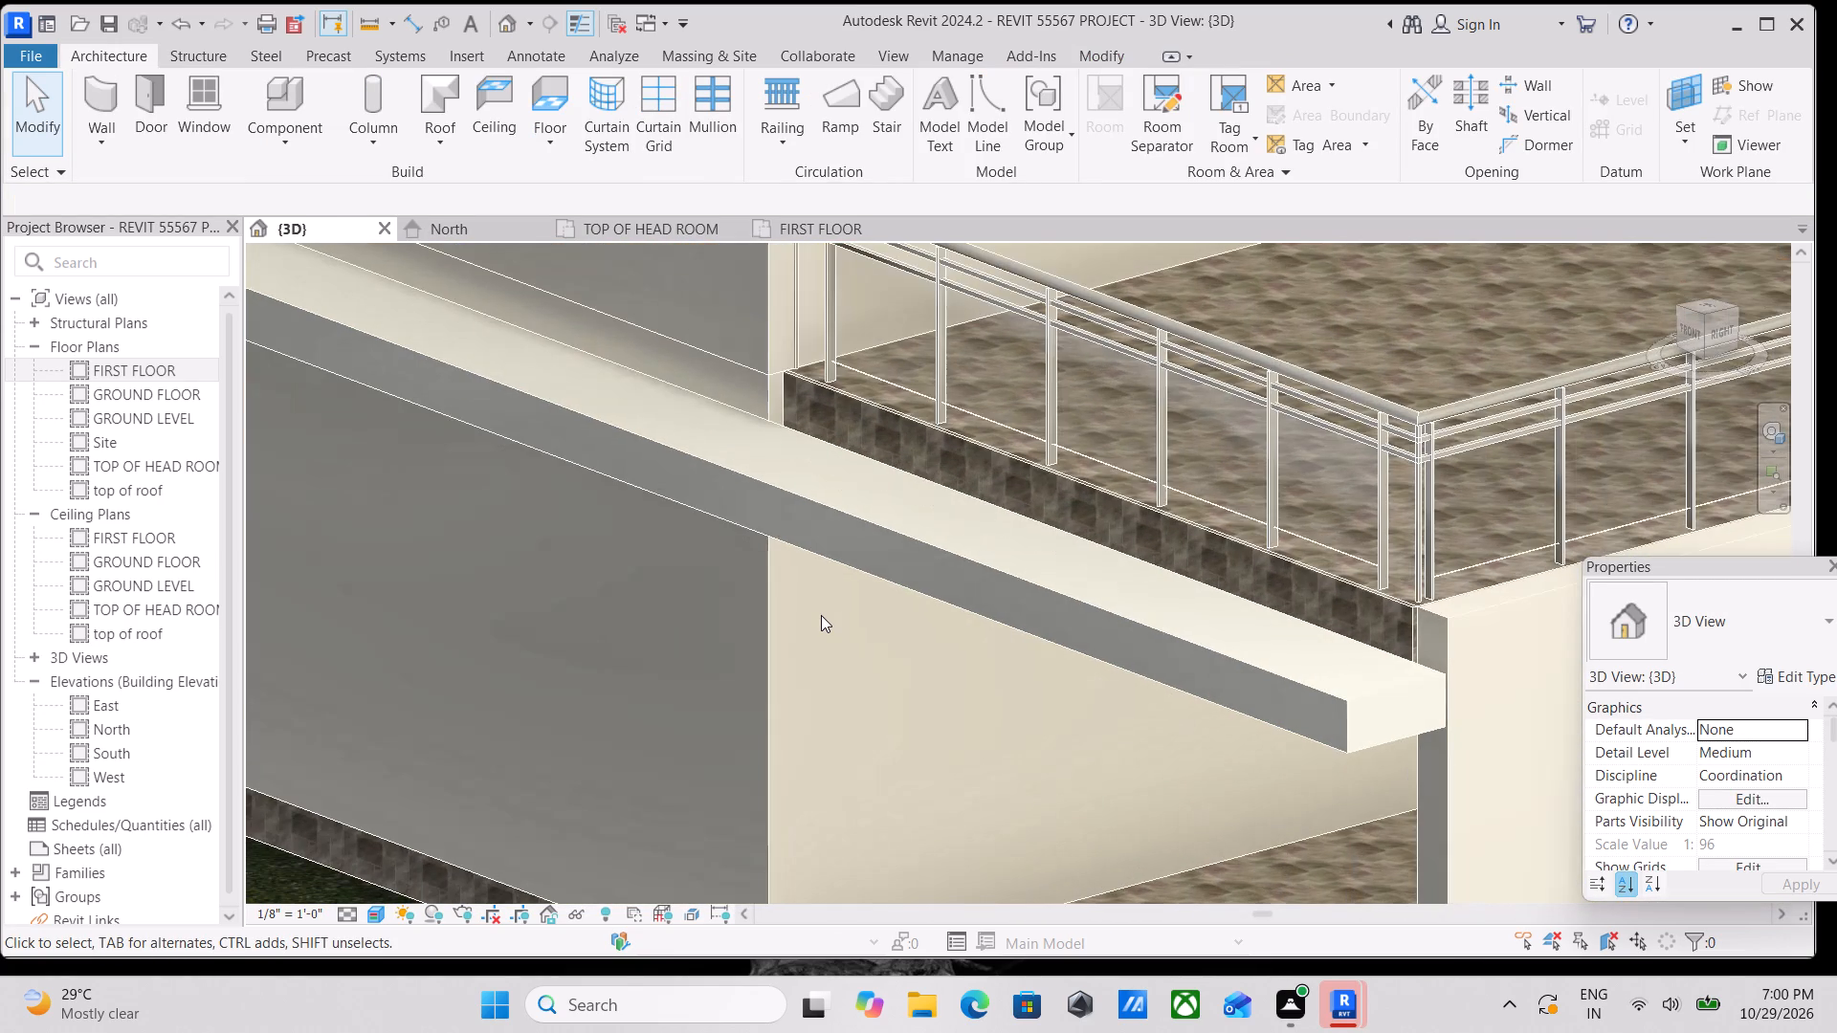
scroll(907, 616, "down", 2)
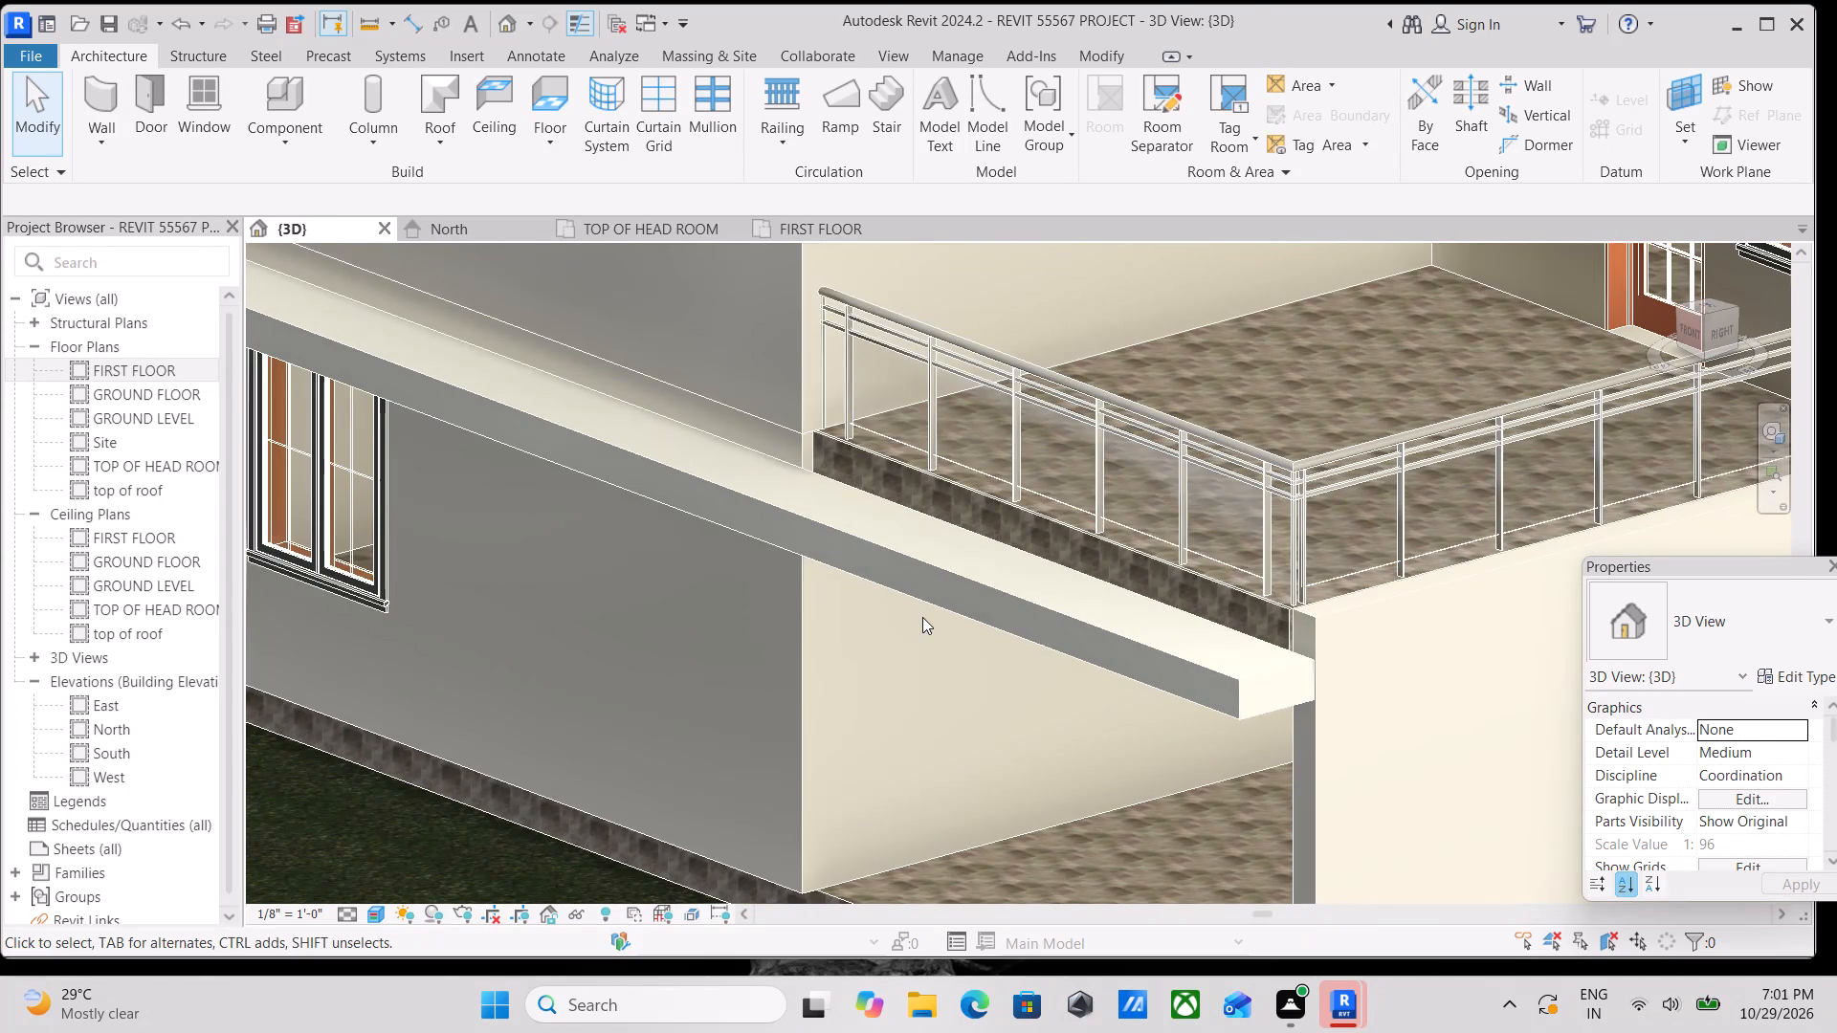
scroll(929, 623, "down", 1)
middle_click_drag(928, 652, 1092, 535, "shift")
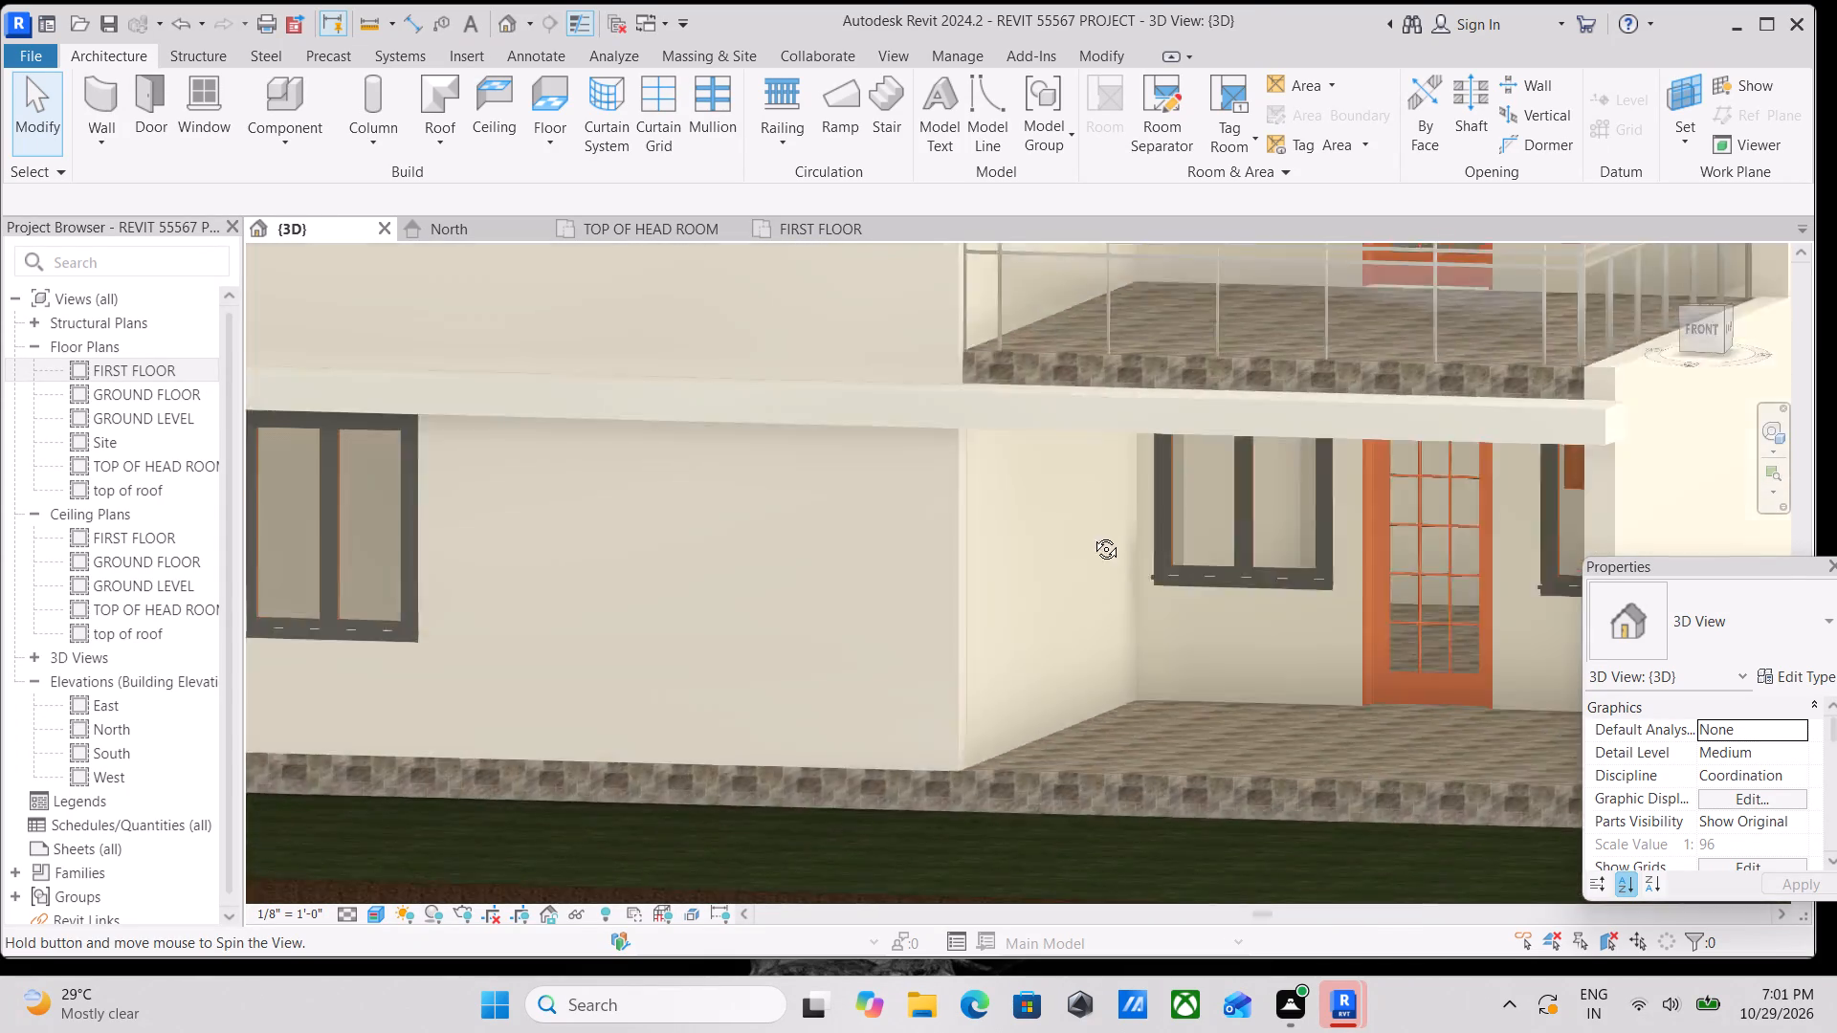
middle_click_drag(1092, 535, 1074, 550, "shift")
scroll(1094, 538, "down", 2)
middle_click_drag(840, 538, 897, 554, "shift")
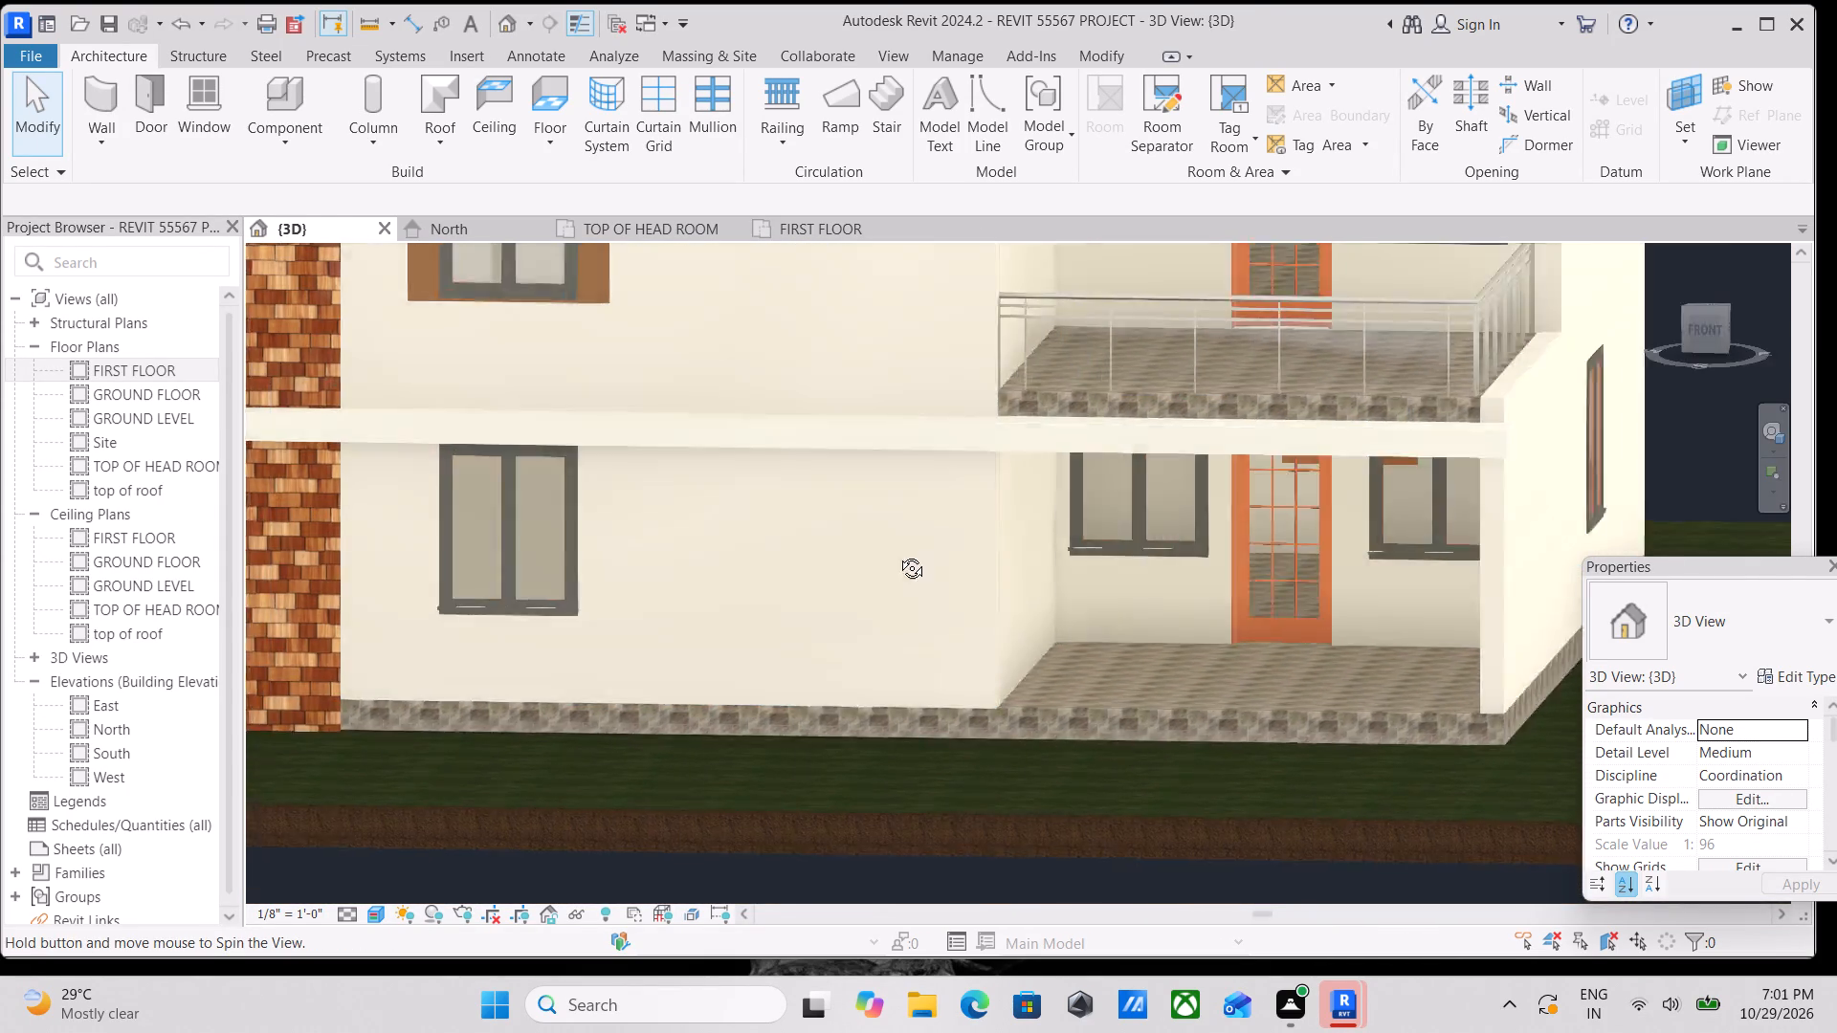
middle_click_drag(897, 554, 724, 609, "shift")
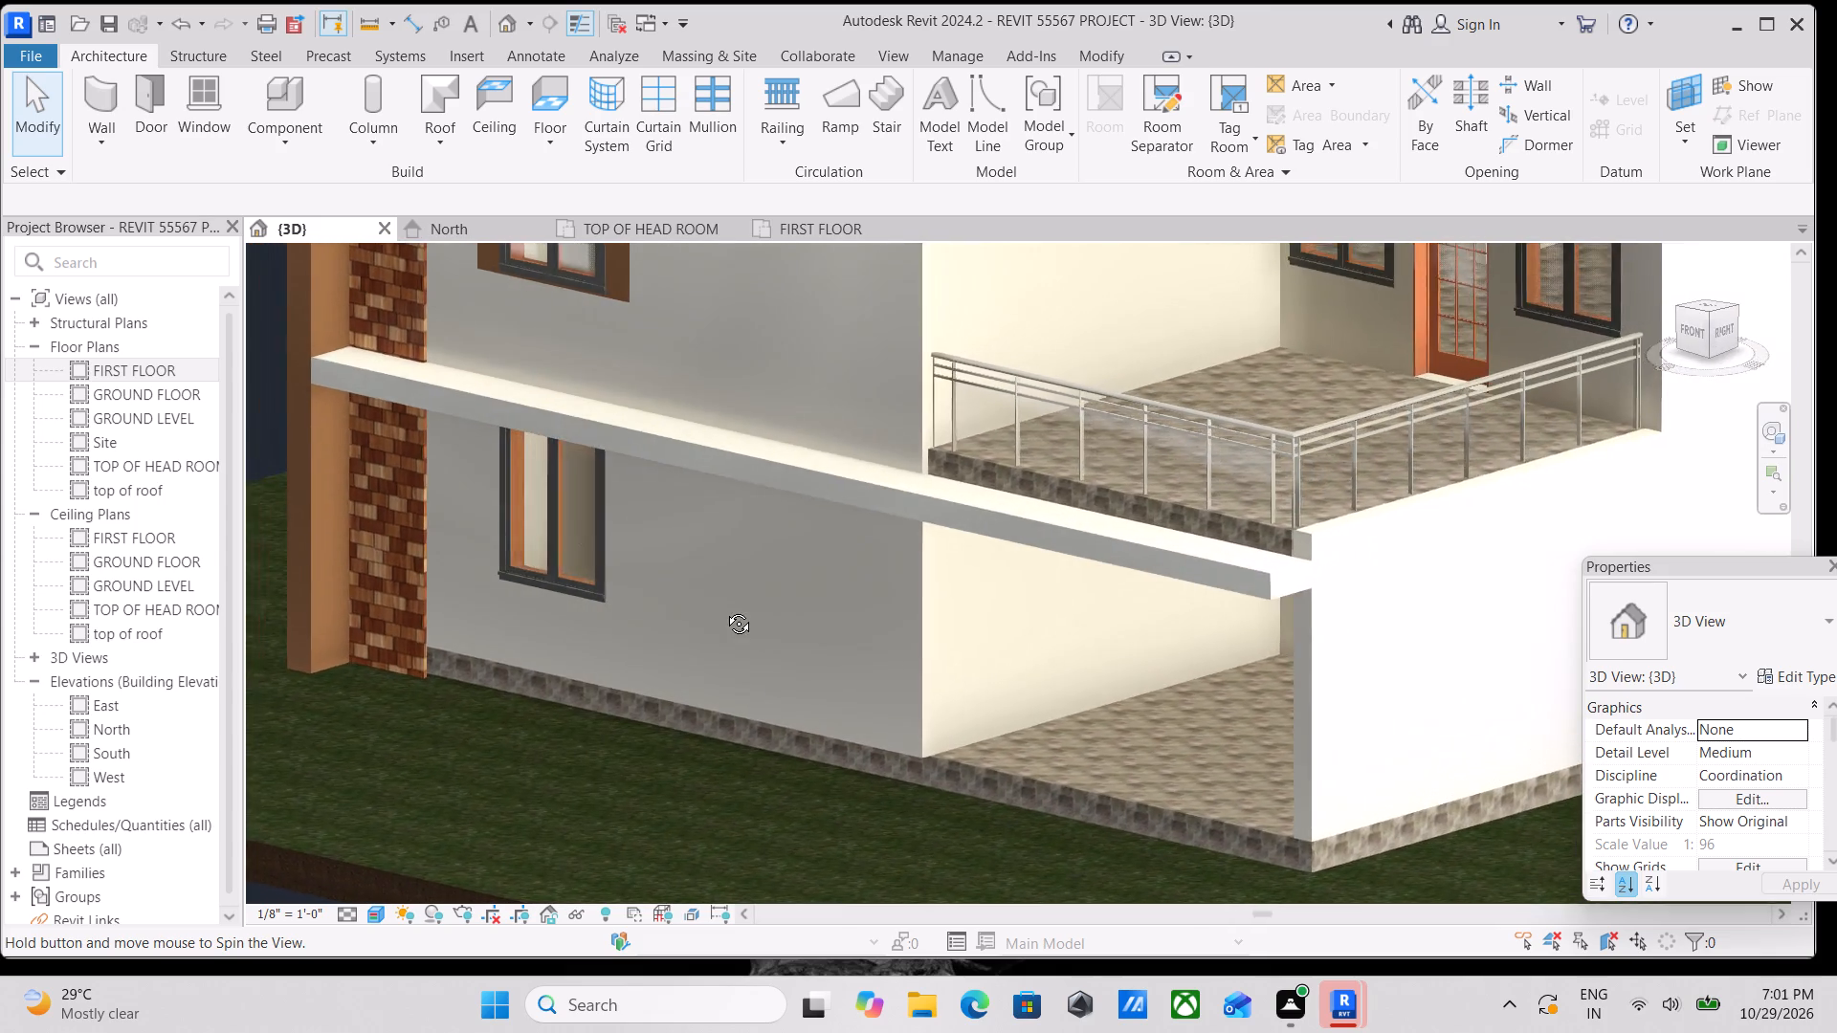
middle_click_drag(724, 609, 788, 618, "shift")
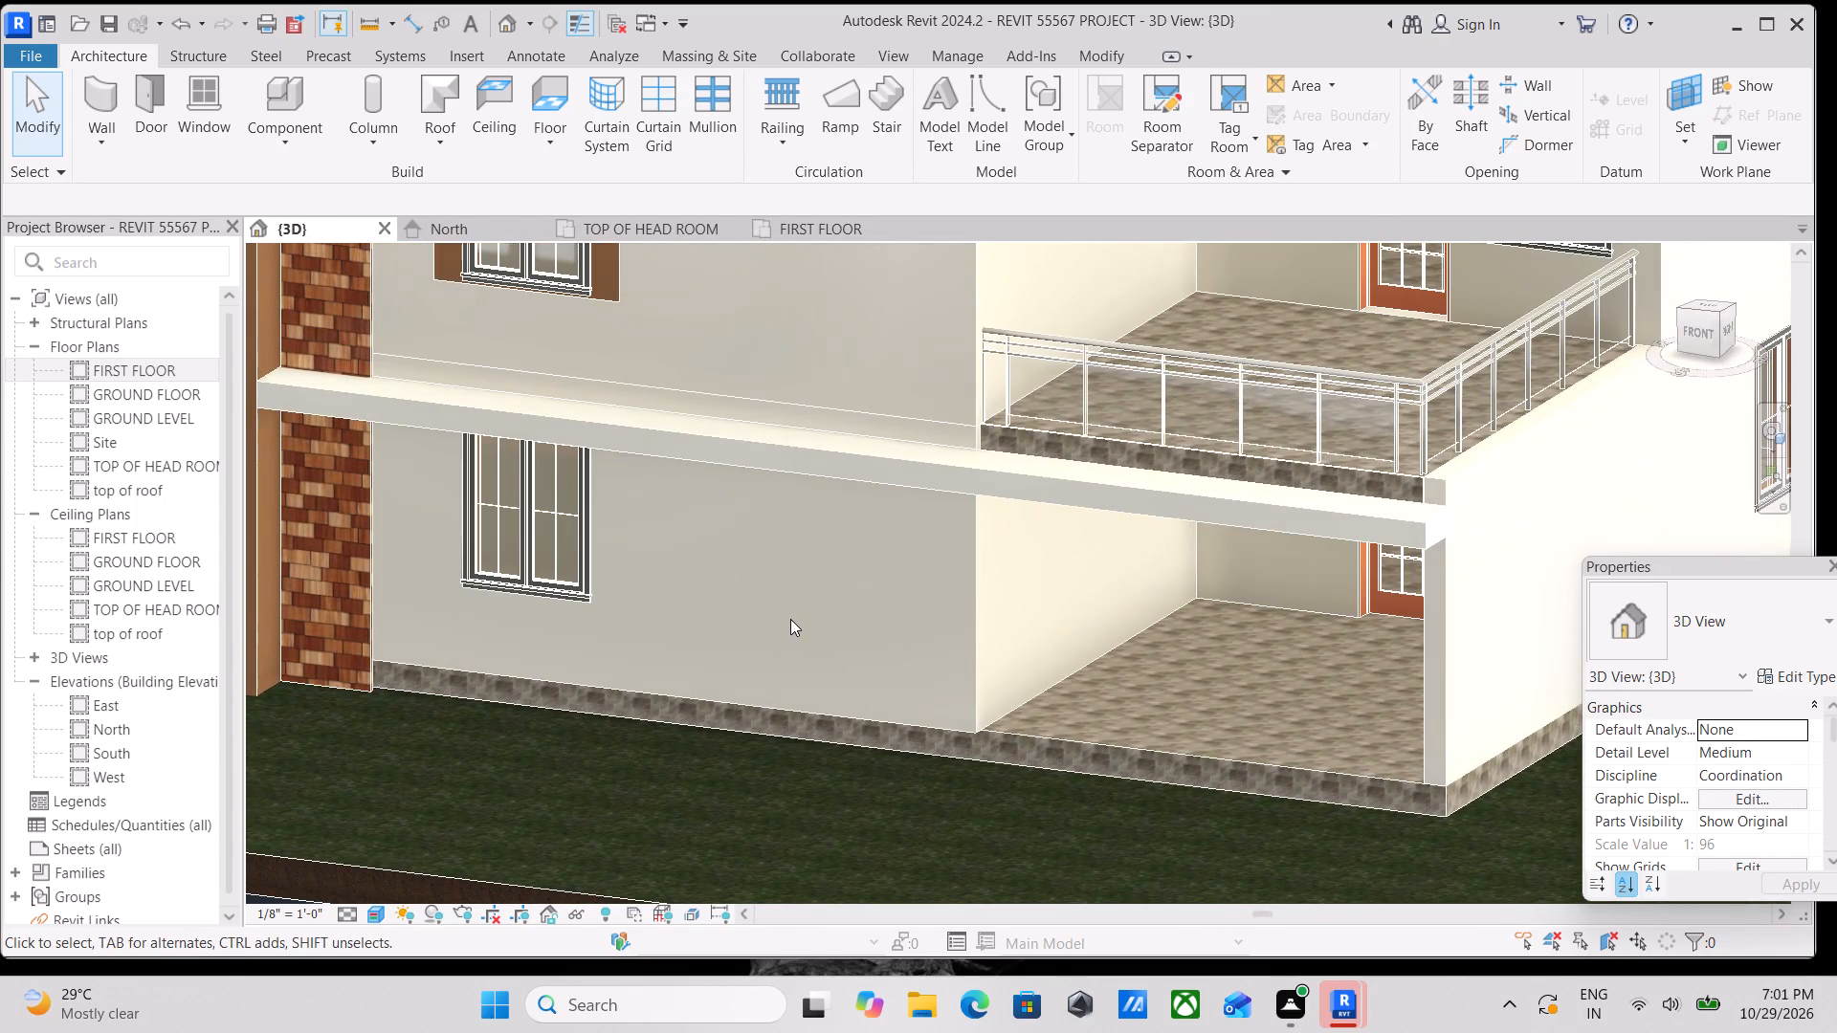
Pull the copied band's pillar-side end back off the brick cladding to near the outer edge of the ground-floor facade window.
scroll(790, 619, "down", 1)
middle_click_drag(567, 628, 941, 657)
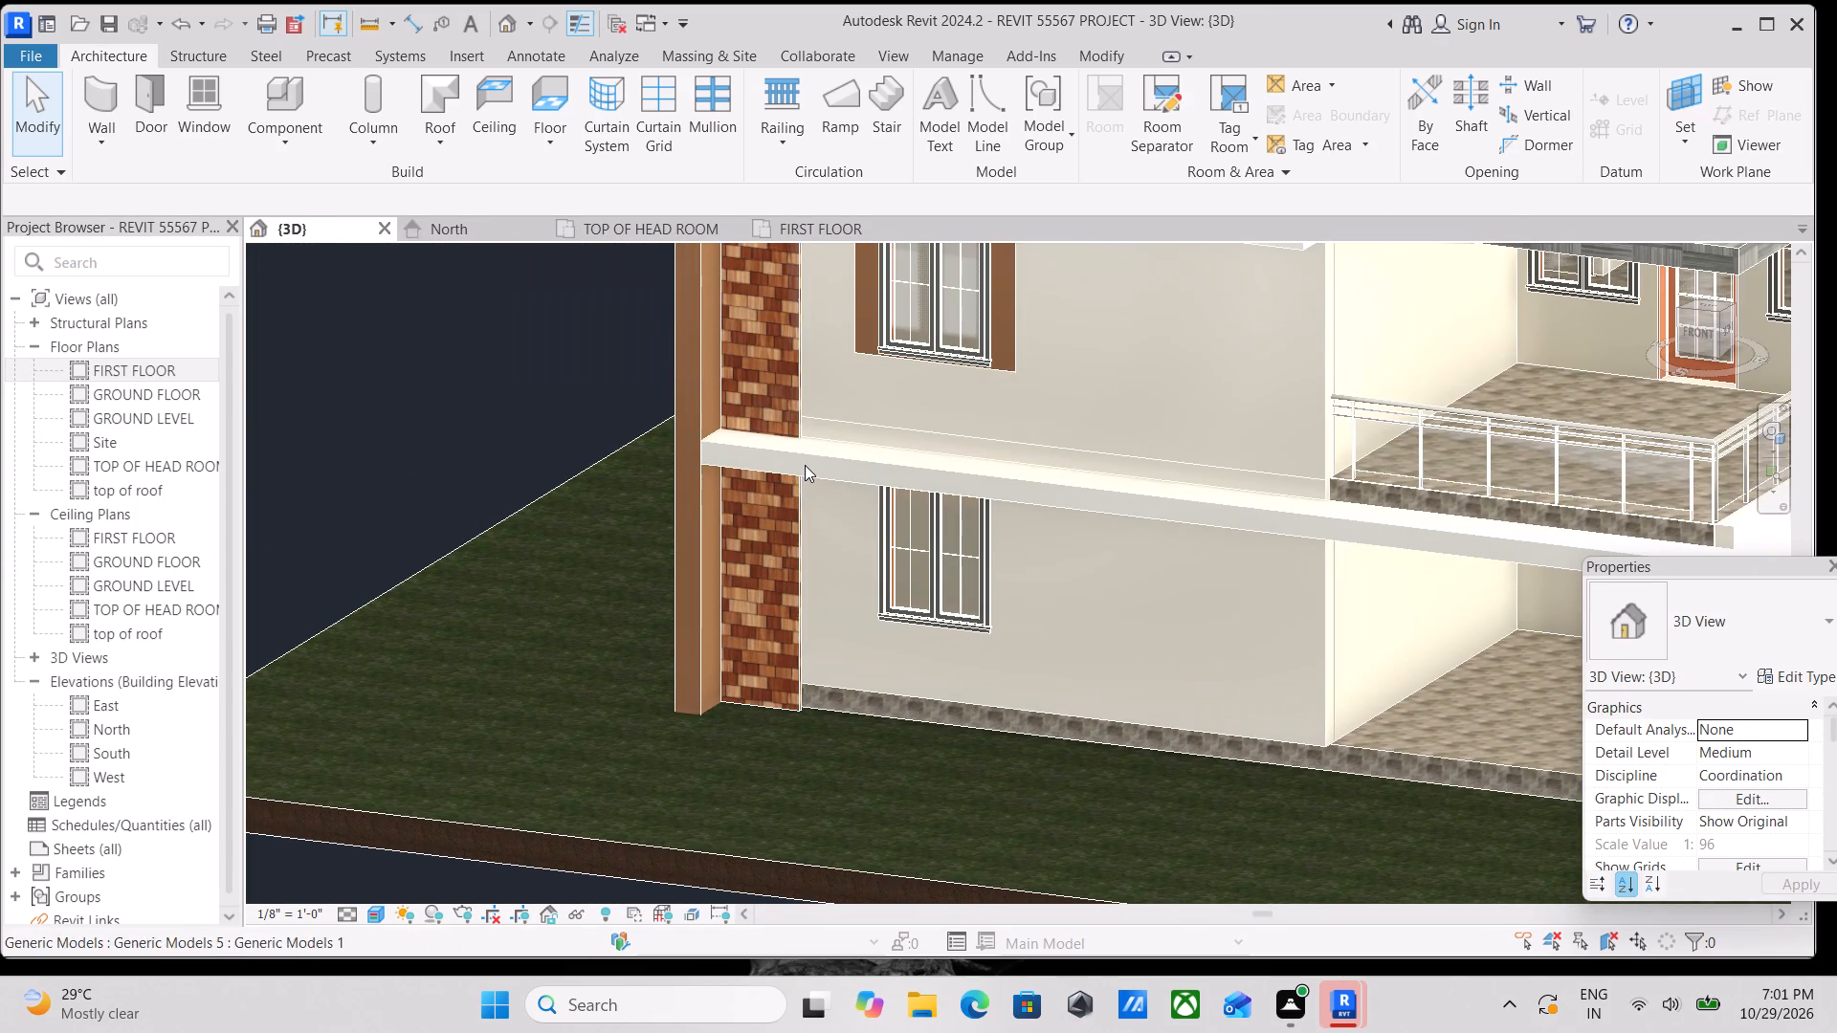
left_click(805, 465)
scroll(889, 572, "down", 4)
middle_click_drag(895, 577, 1117, 579, "shift")
scroll(745, 562, "up", 3)
scroll(917, 597, "up", 8)
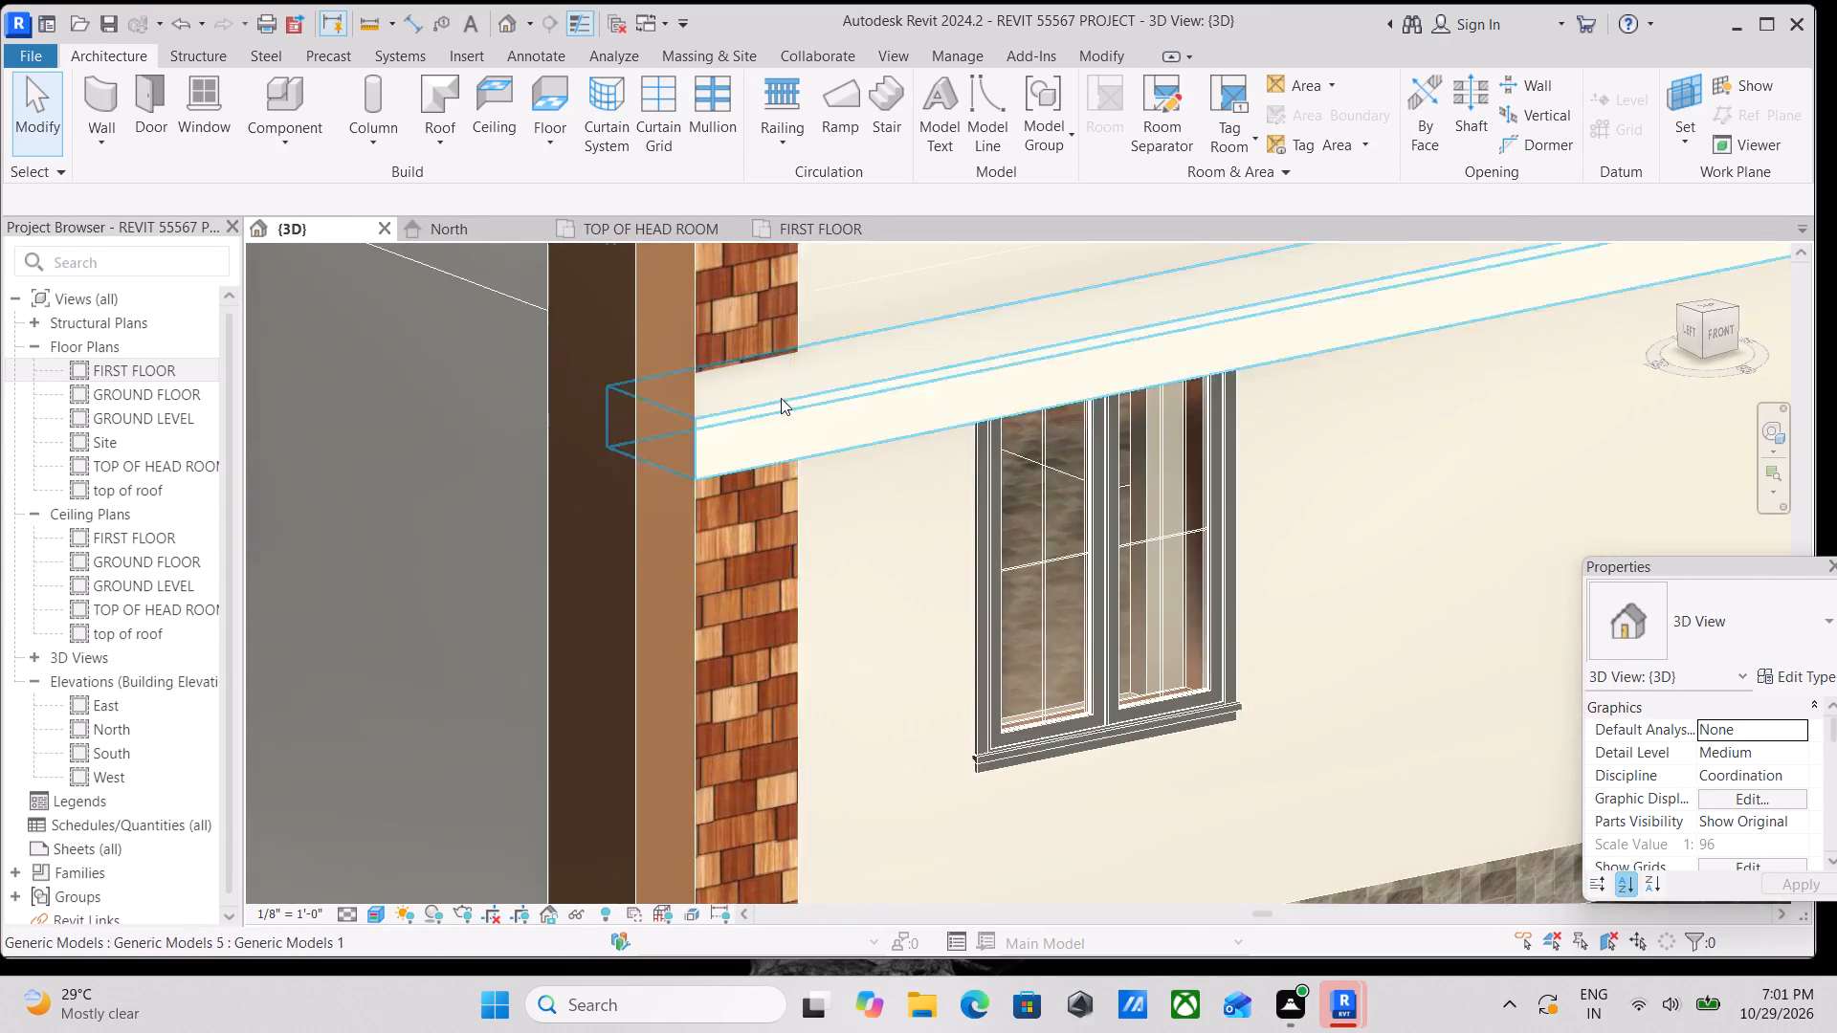
left_click(780, 398)
scroll(913, 473, "down", 3)
scroll(973, 536, "down", 2)
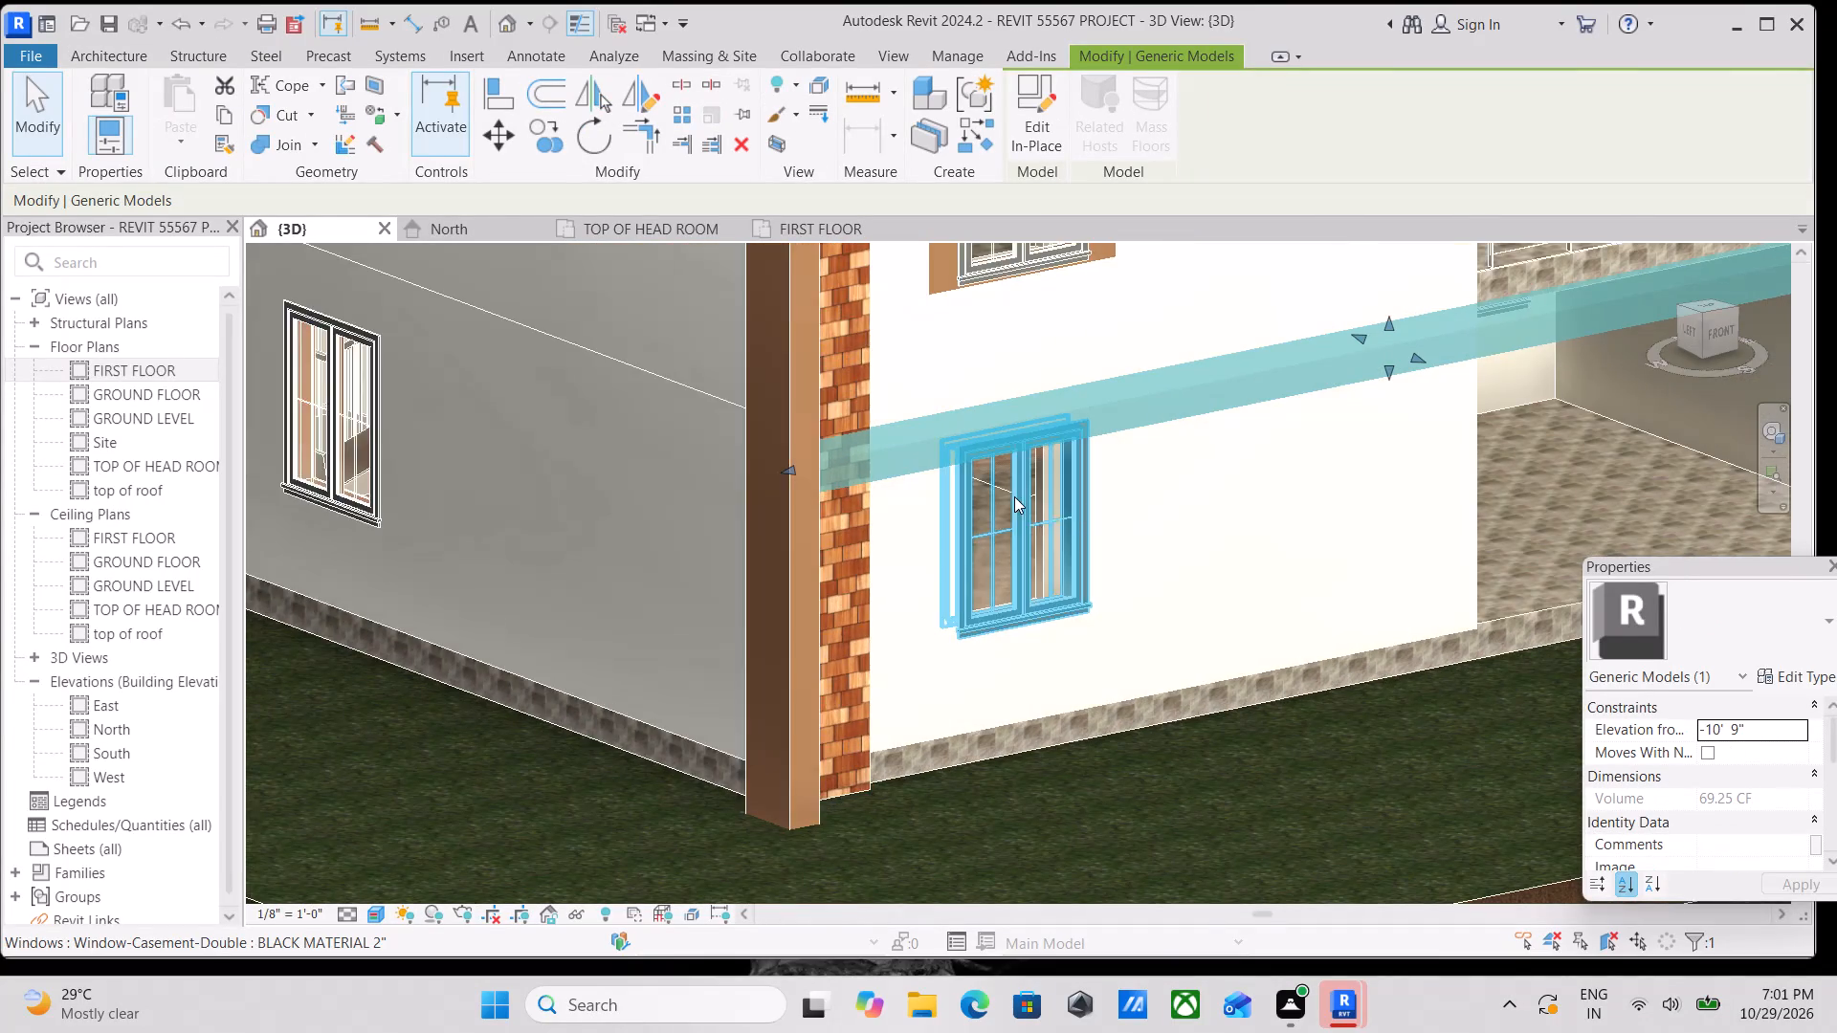
middle_click_drag(1014, 496, 787, 640, "shift")
middle_click_drag(792, 636, 749, 890)
scroll(679, 393, "up", 2)
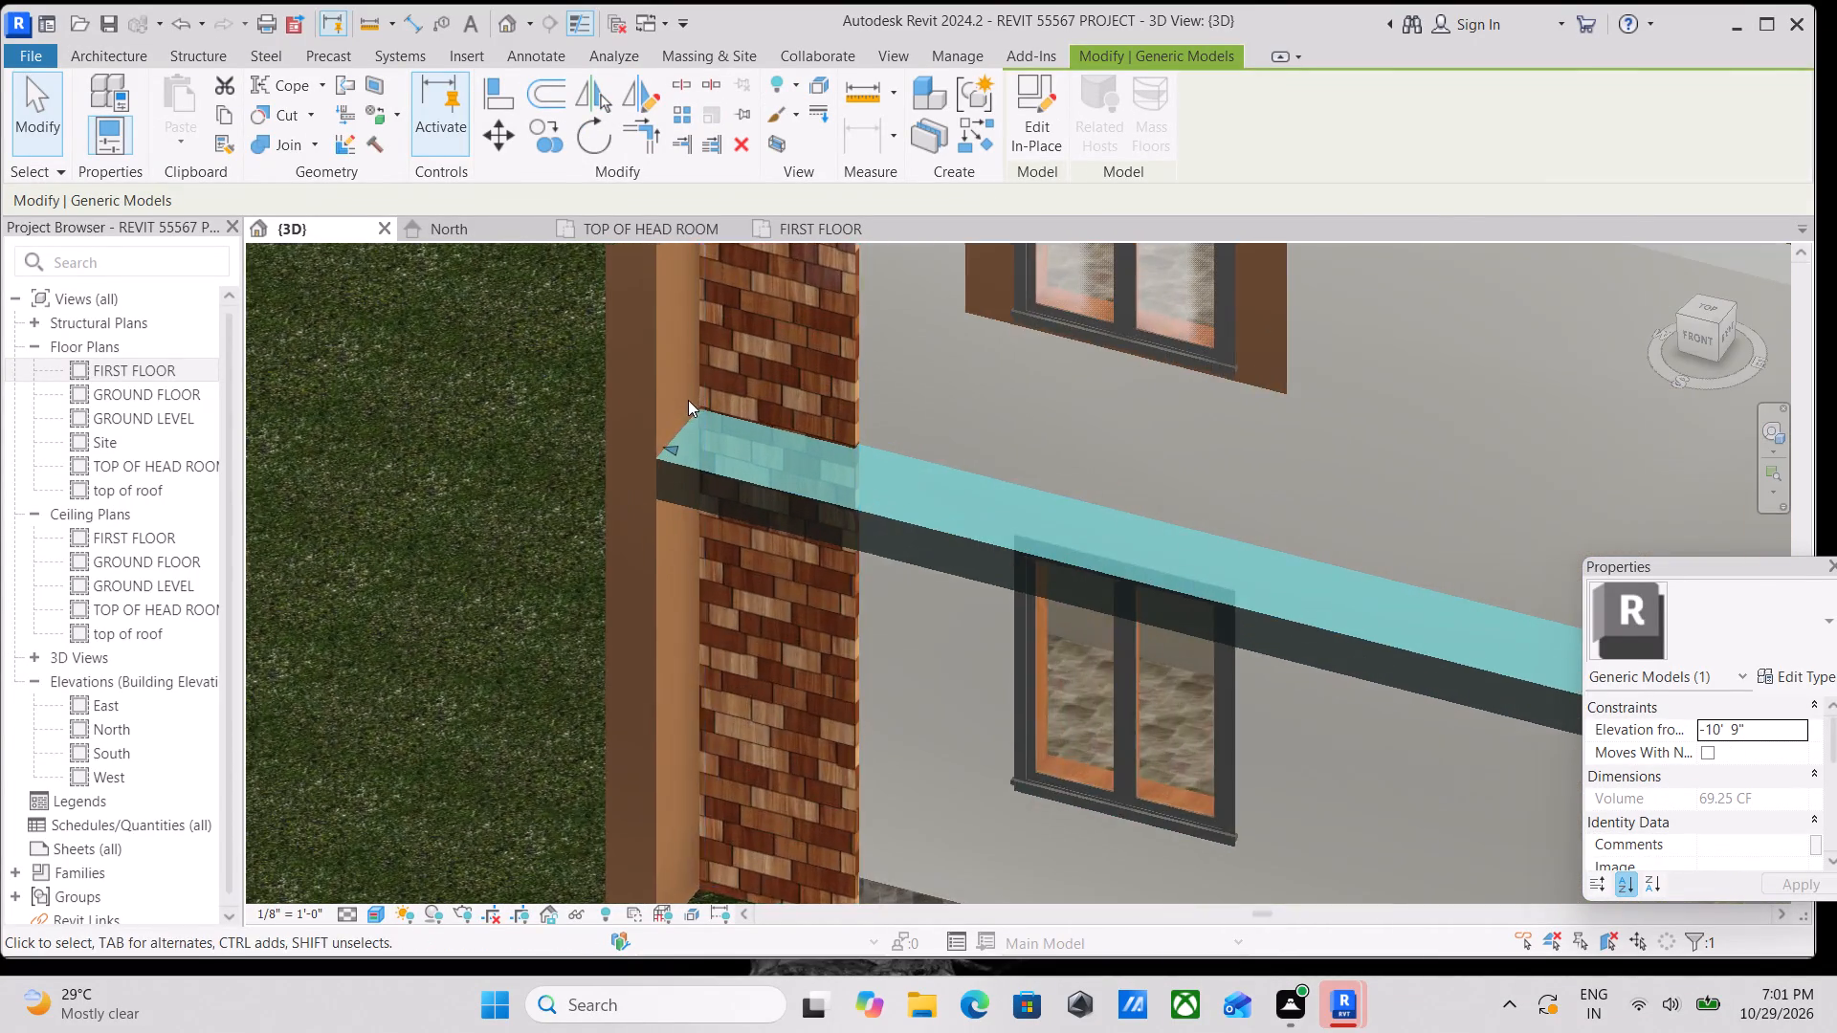
scroll(688, 400, "up", 4)
left_click_drag(664, 456, 847, 532)
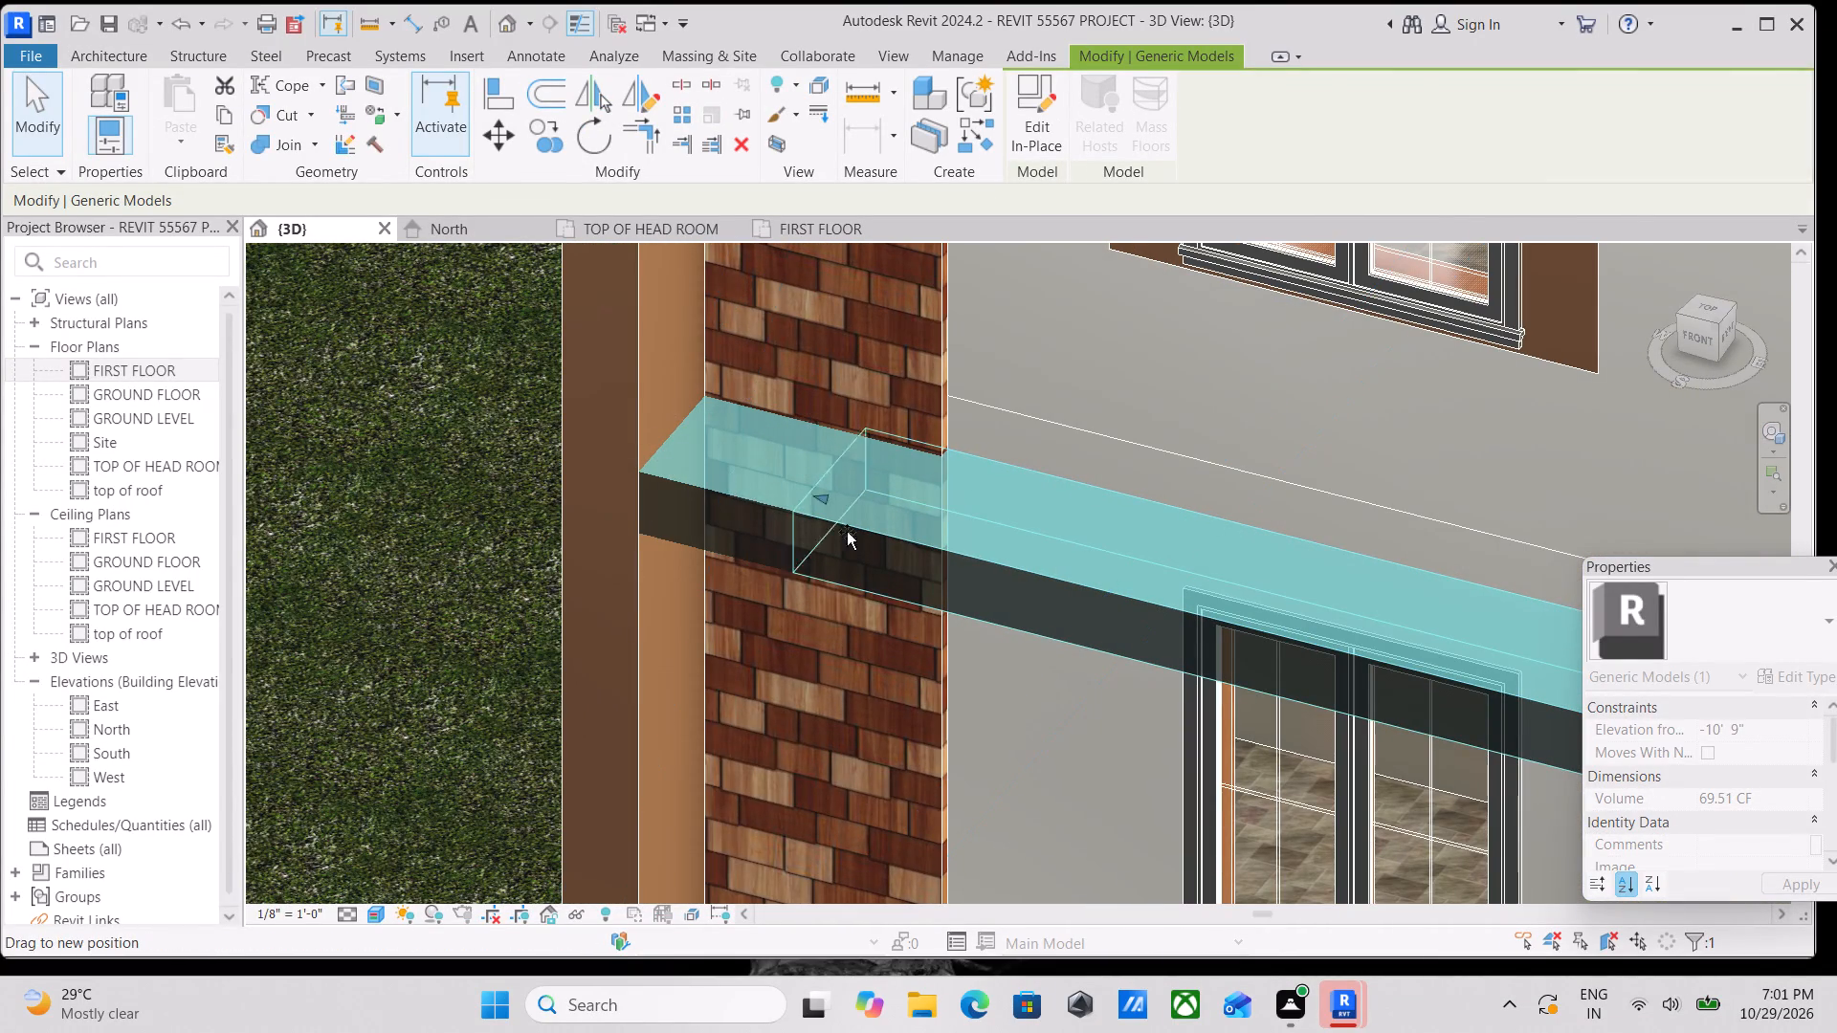
left_click_drag(847, 532, 1124, 675)
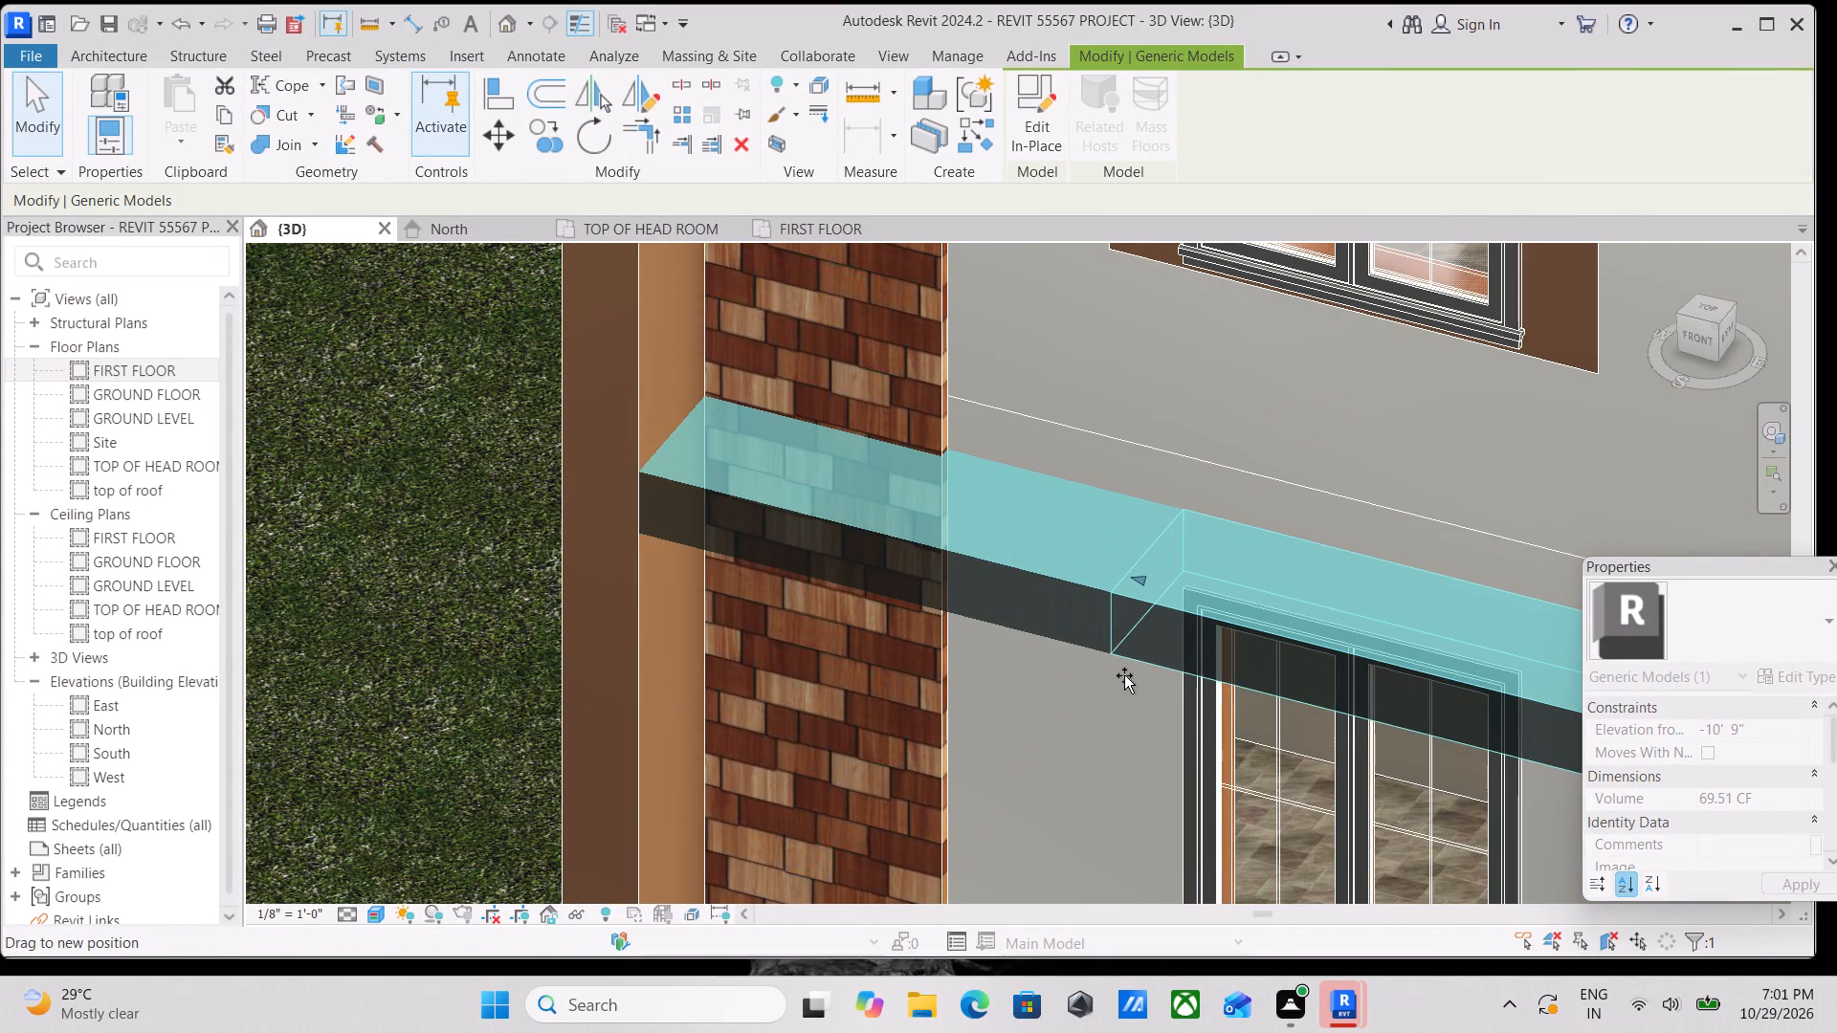
left_click_drag(1124, 675, 1127, 685)
scroll(1208, 667, "down", 2)
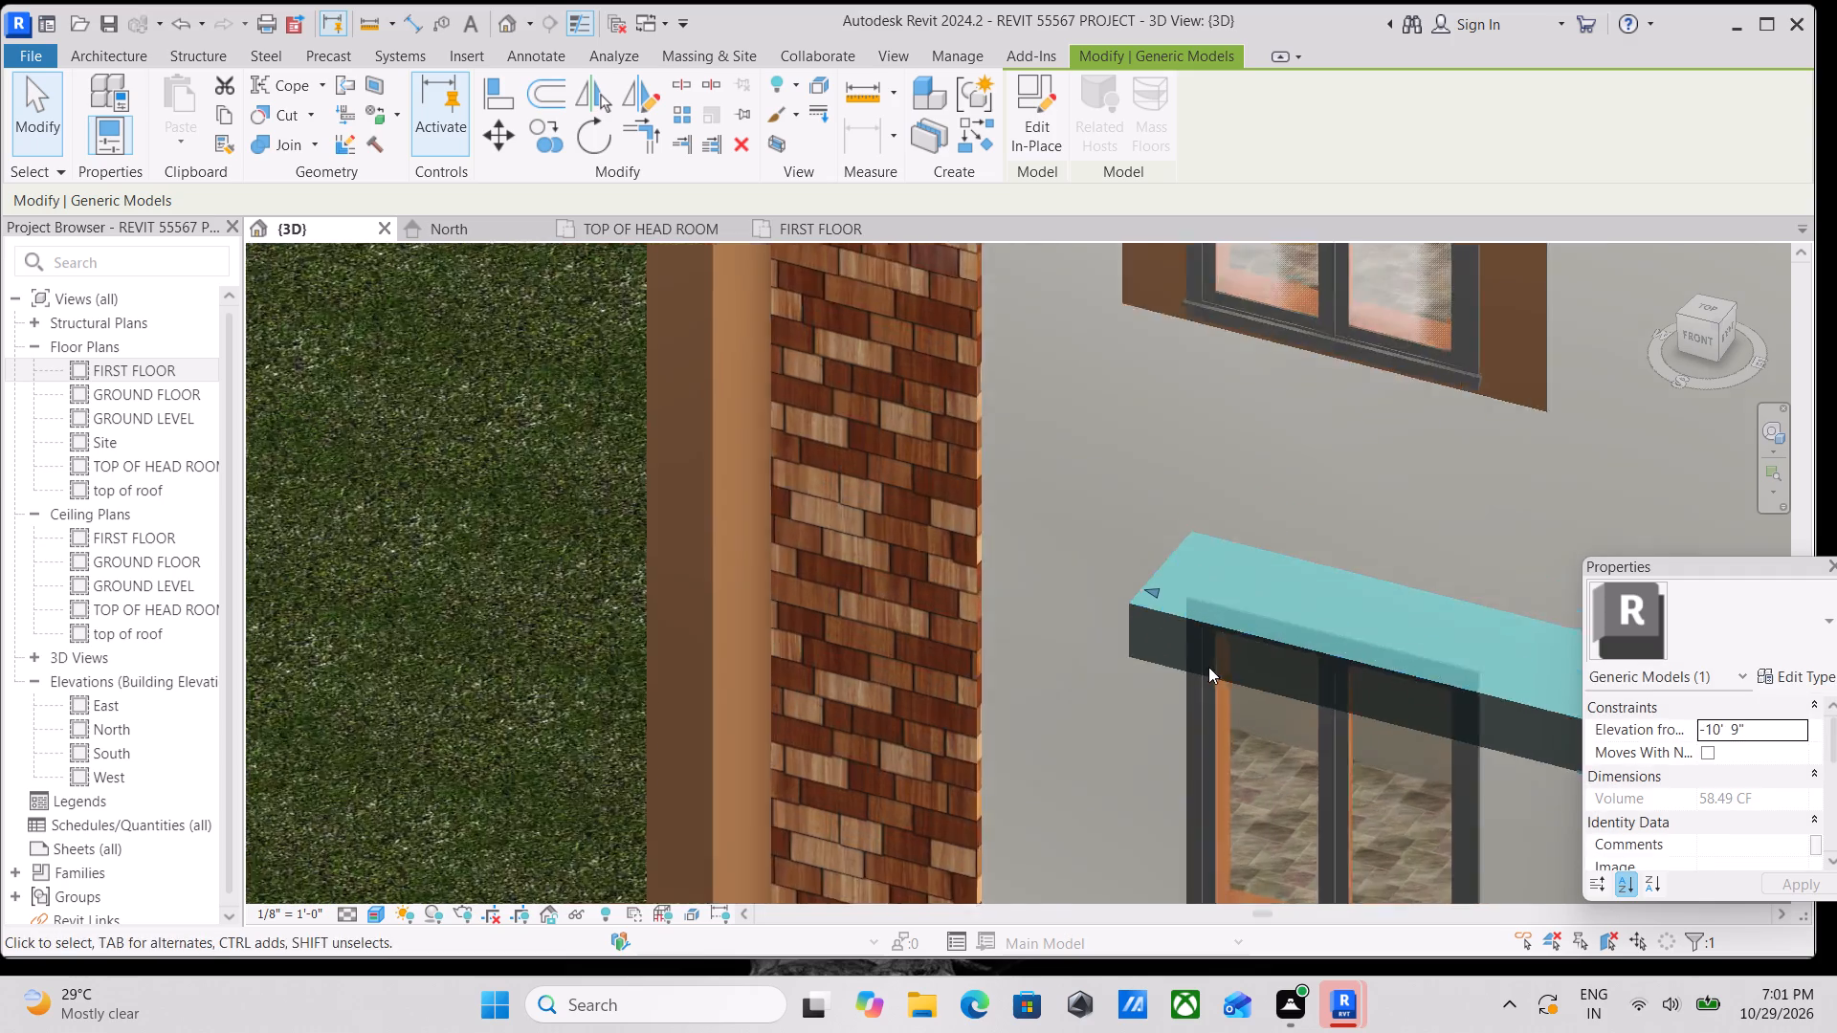
scroll(1208, 667, "down", 2)
key("Escape")
Extend the copied band's window-side end slightly outward to line up with the ground-floor window's outer edge.
scroll(1195, 685, "down", 3)
middle_click_drag(1176, 691, 1352, 609, "shift")
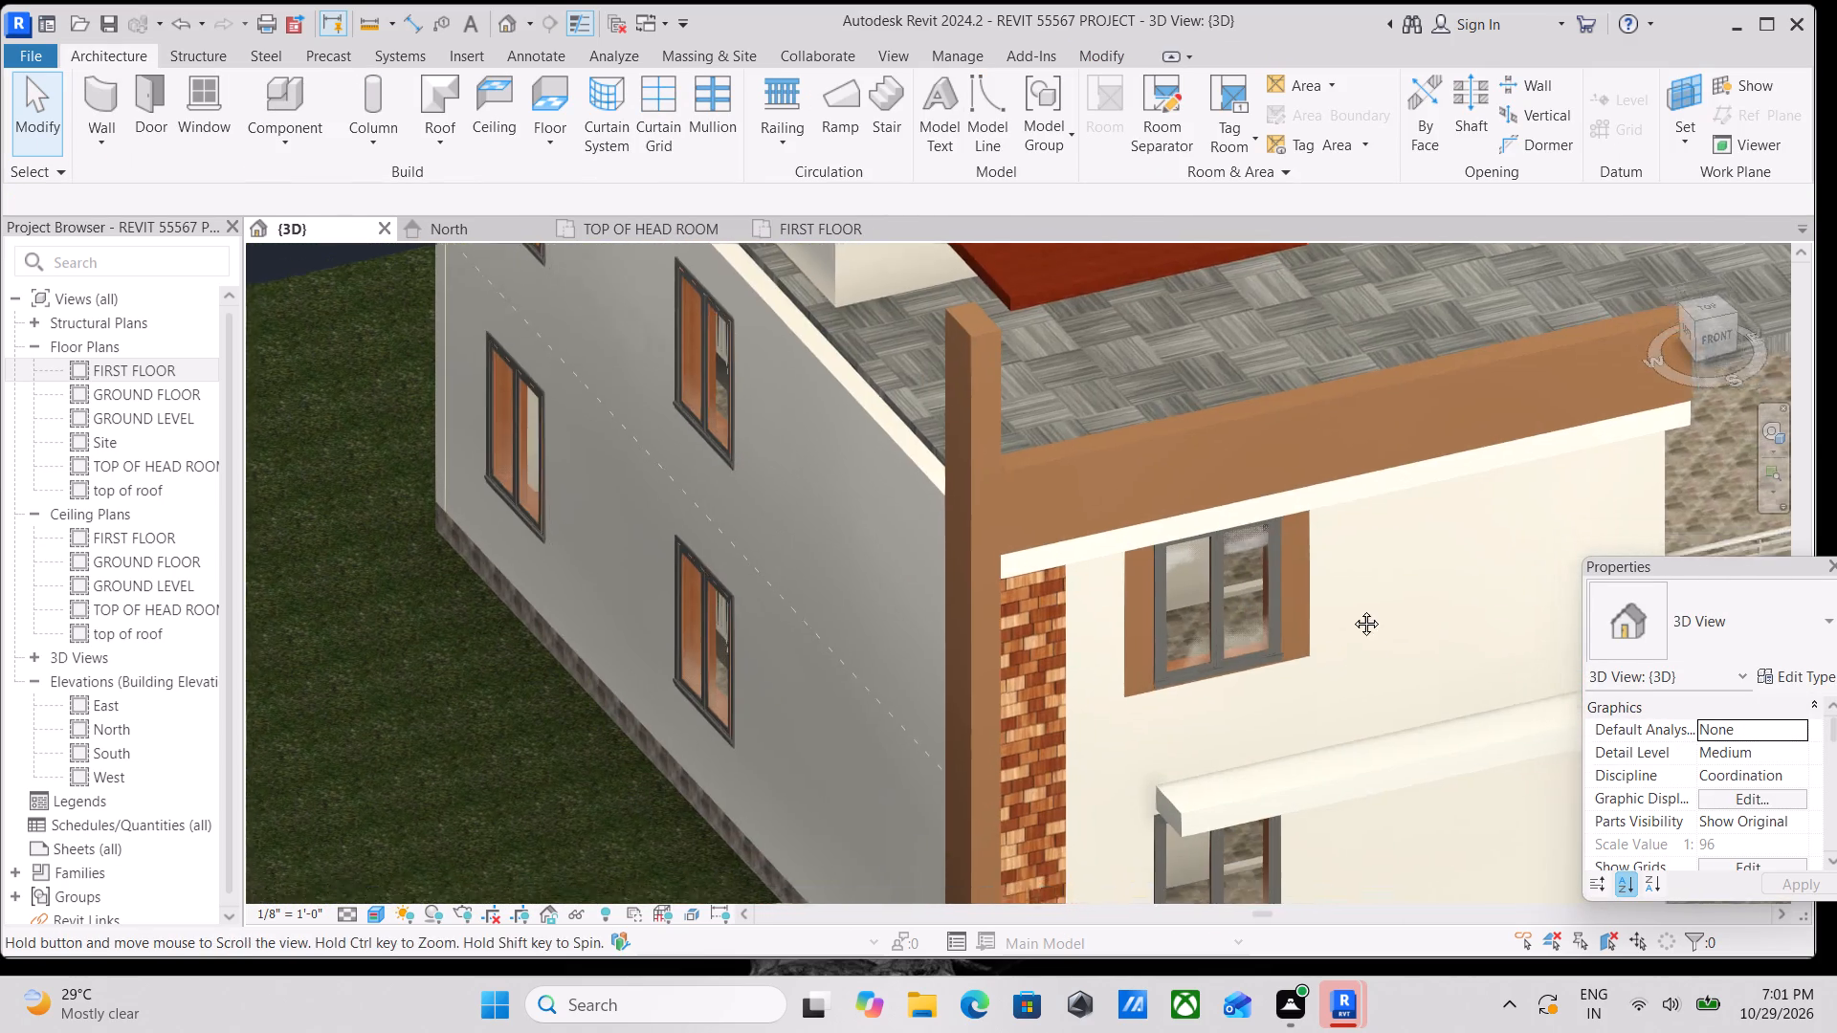
middle_click_drag(1352, 609, 1370, 532, "shift")
scroll(1187, 742, "up", 7)
scroll(1221, 658, "up", 2)
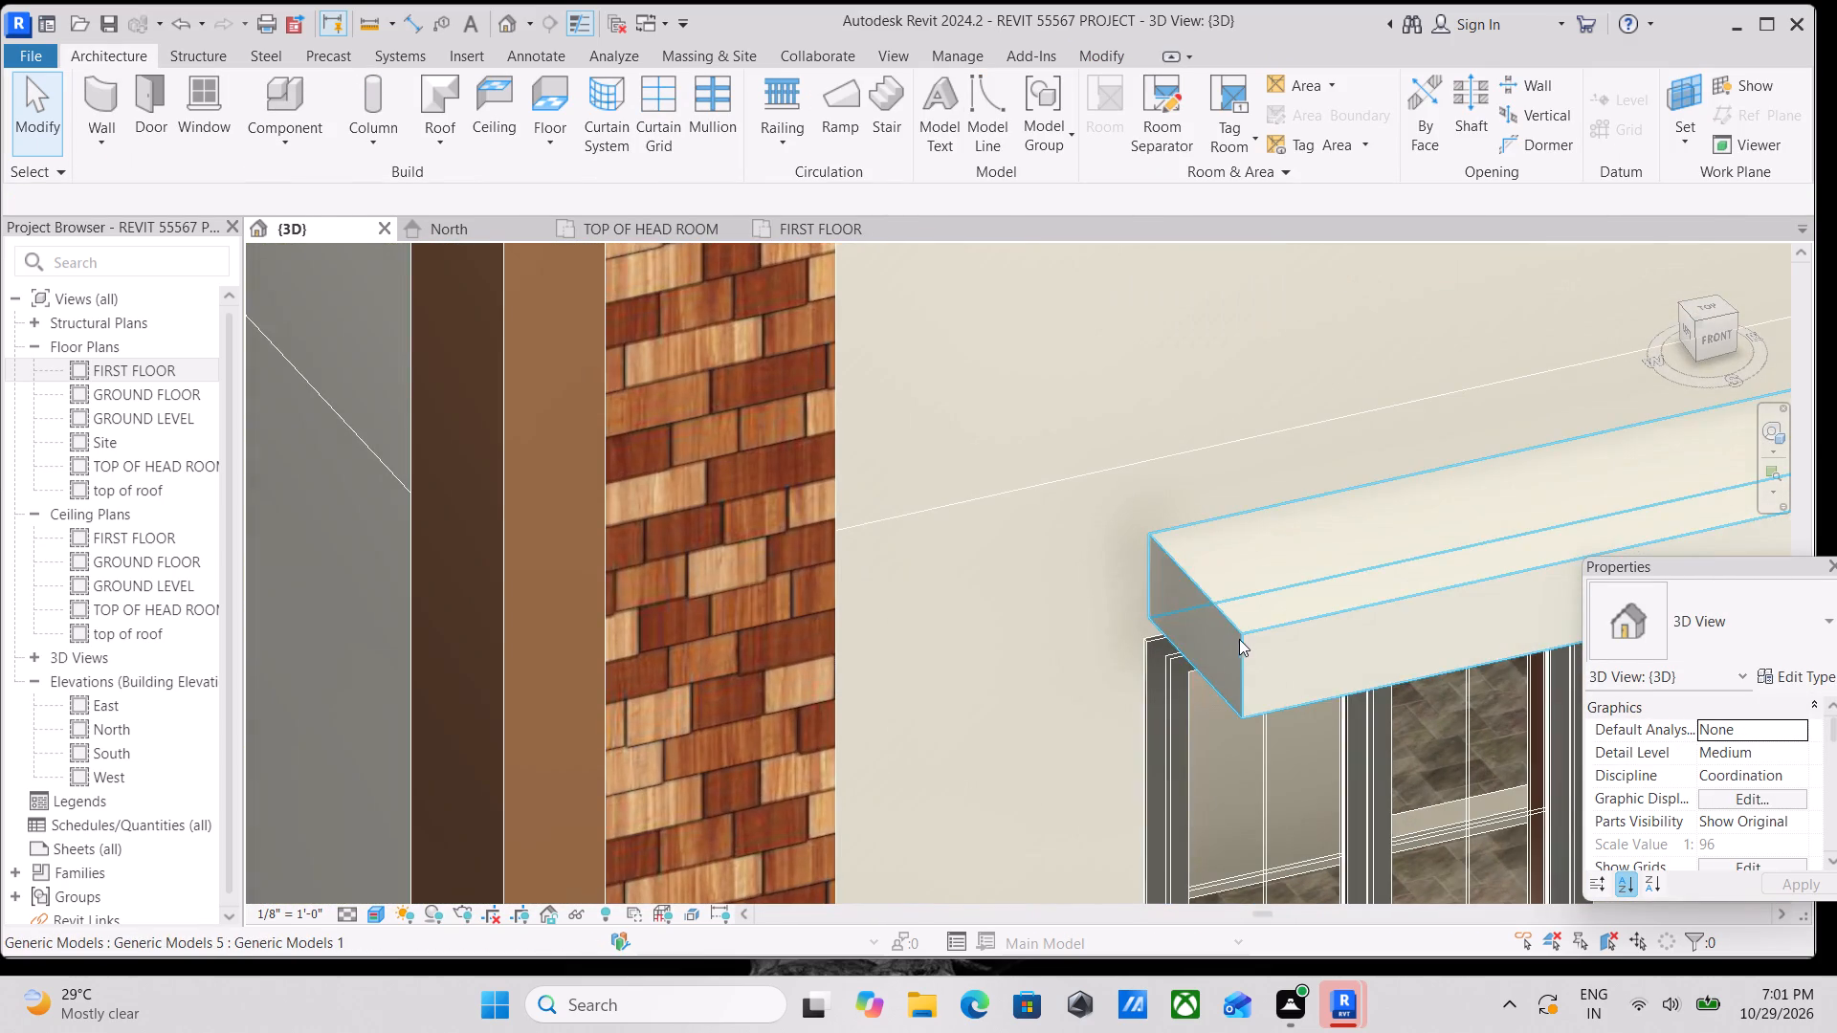
left_click(1241, 637)
left_click_drag(1193, 624, 1172, 625)
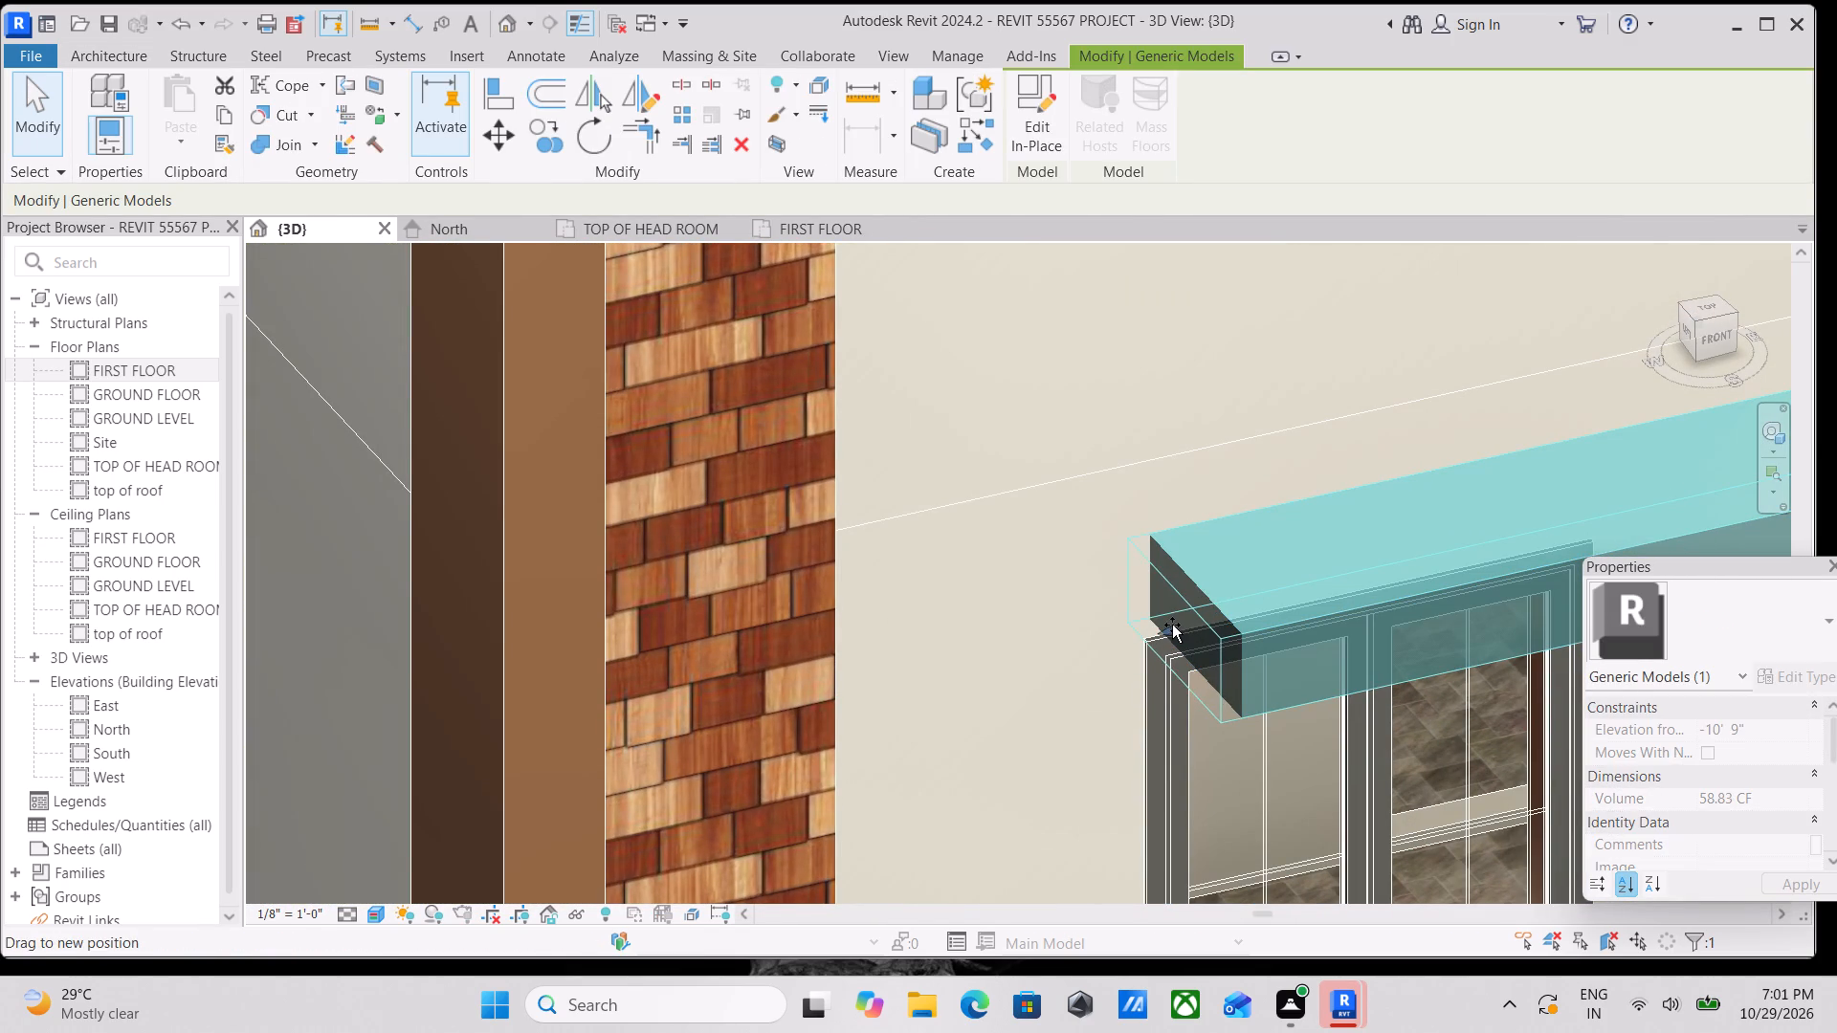
left_click_drag(1172, 625, 1173, 626)
scroll(1183, 627, "down", 3)
key("Escape")
Examine the shortened band along the balcony front and where its other end meets the ground-floor side wall.
scroll(1195, 632, "down", 1)
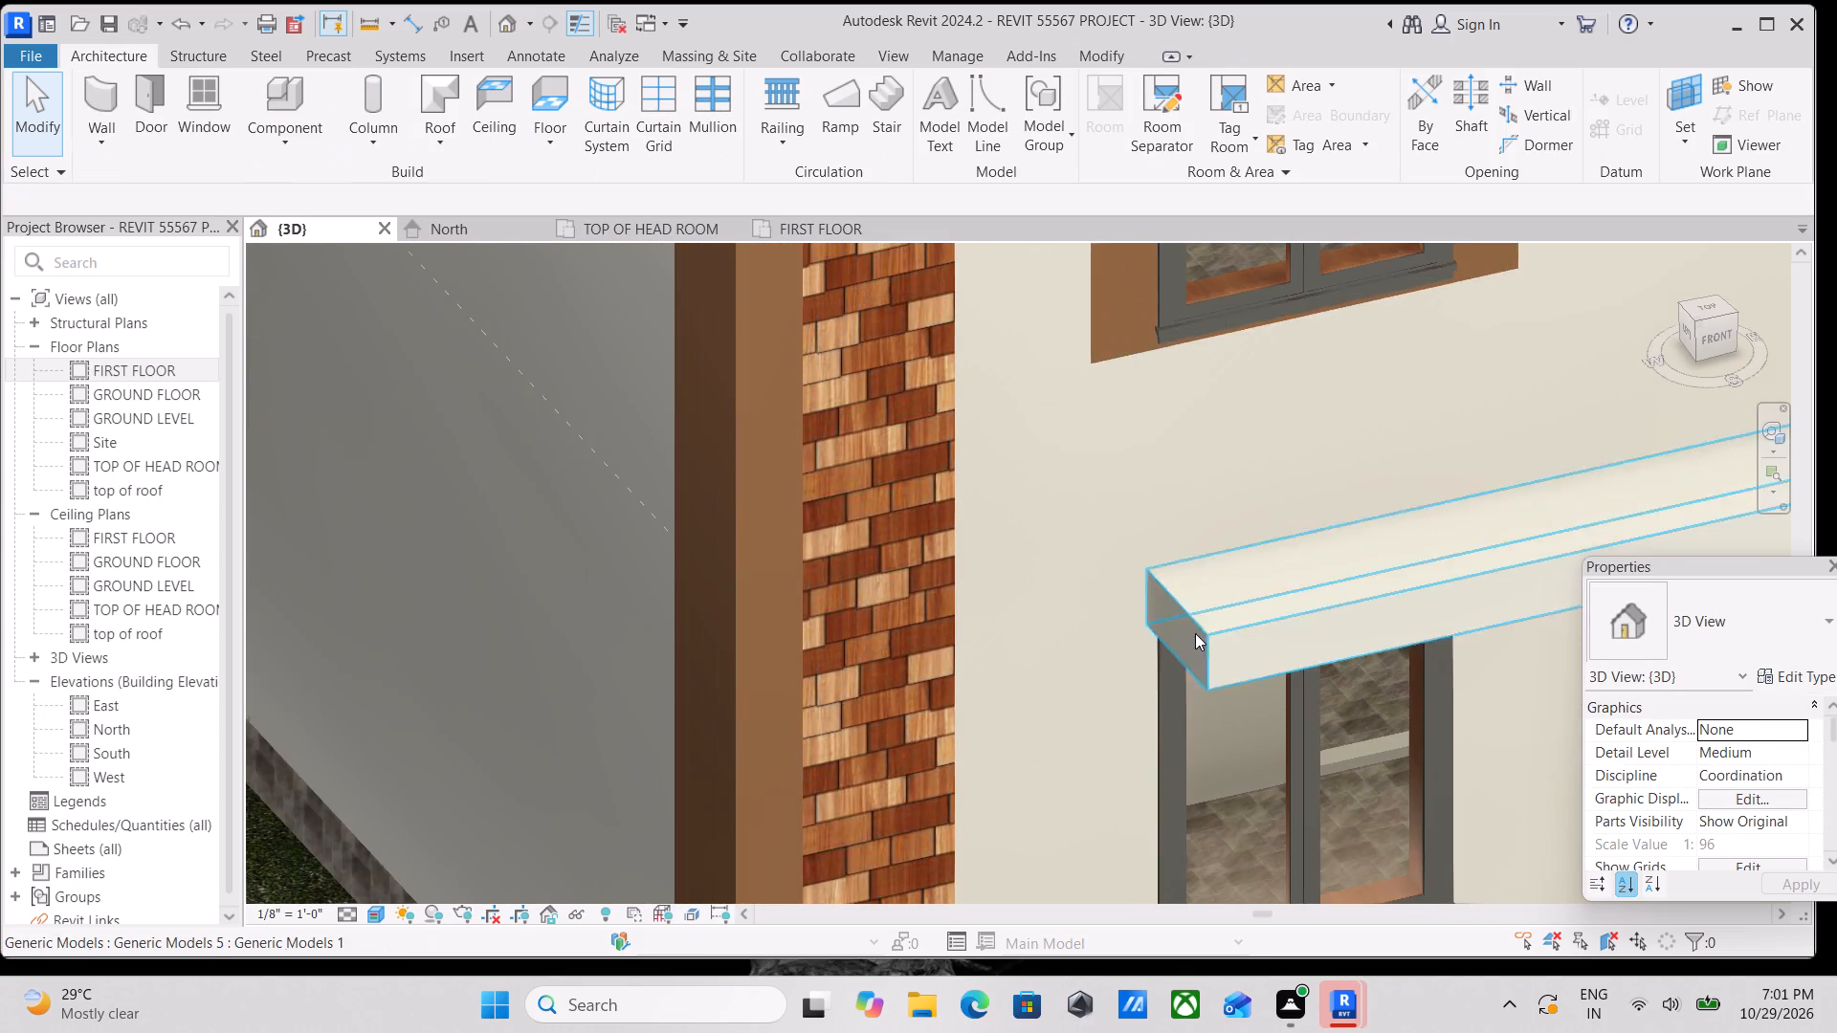
scroll(1195, 633, "down", 2)
middle_click_drag(1234, 682, 1022, 579, "shift")
scroll(1137, 584, "down", 2)
middle_click_drag(1100, 579, 516, 542)
scroll(513, 542, "up", 1)
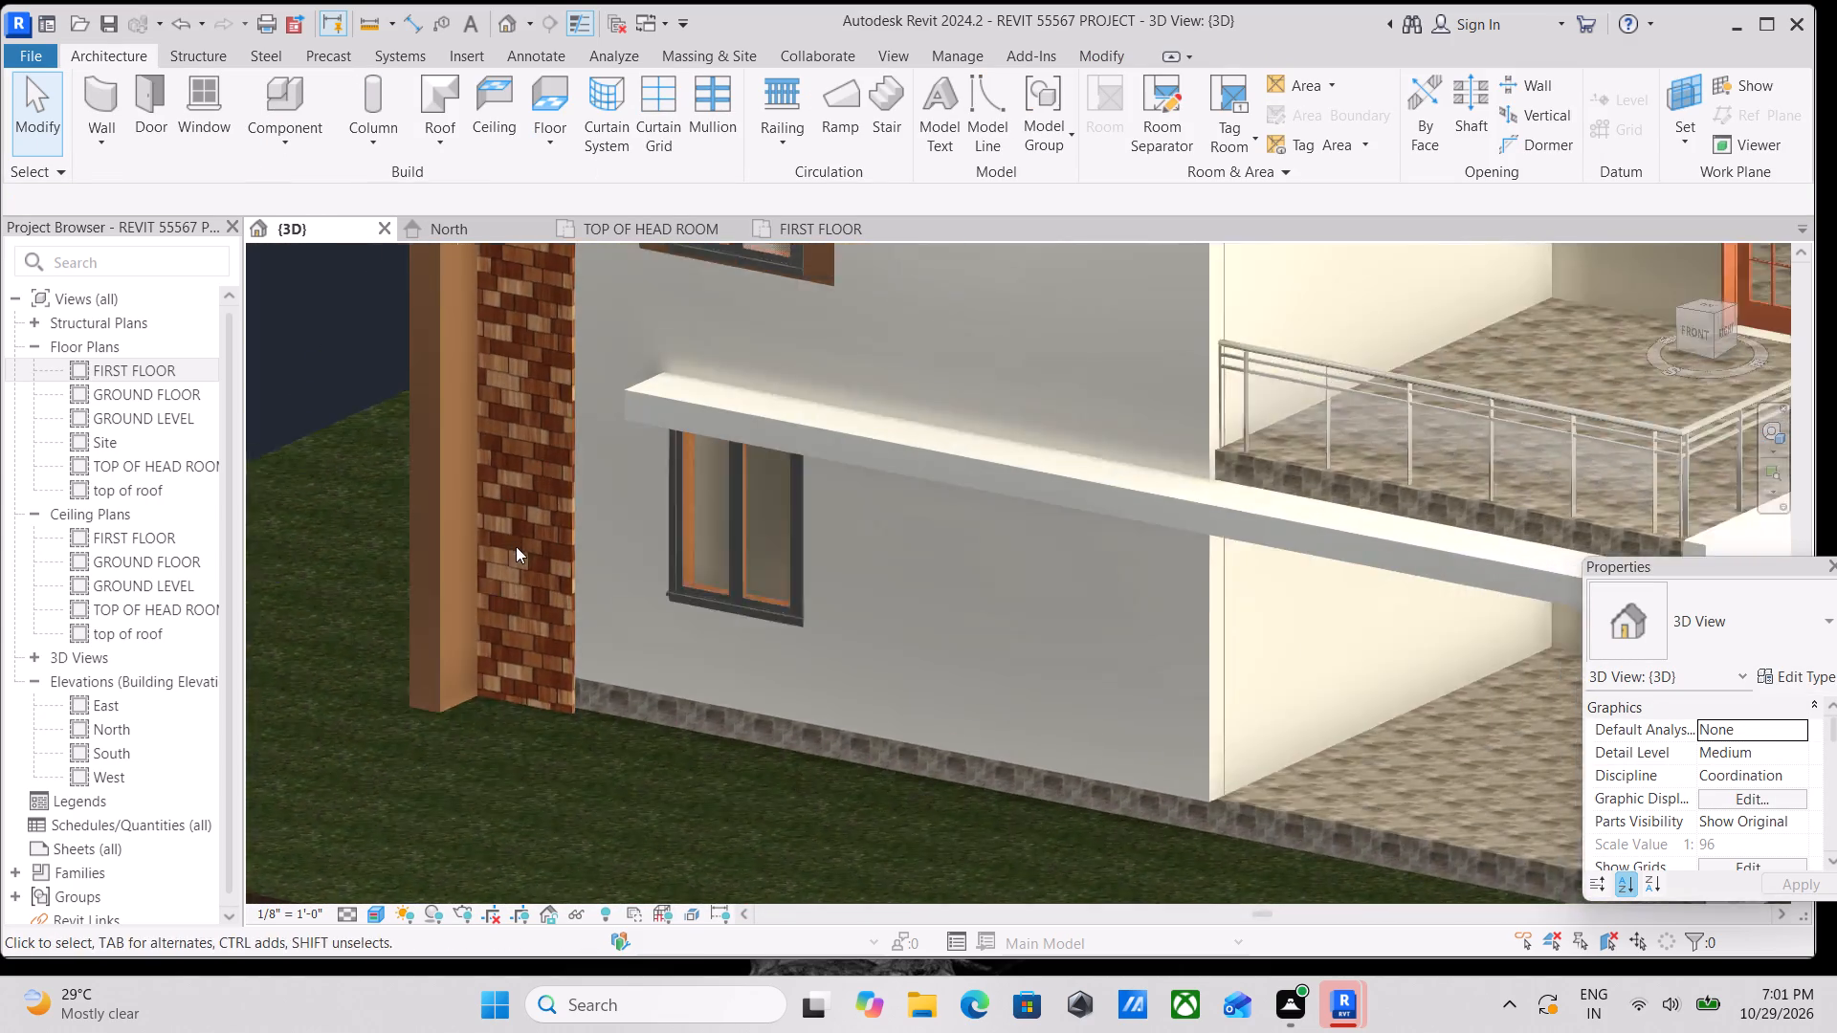
scroll(866, 545, "down", 2)
middle_click_drag(856, 544, 318, 448)
middle_click_drag(797, 530, 679, 643, "shift")
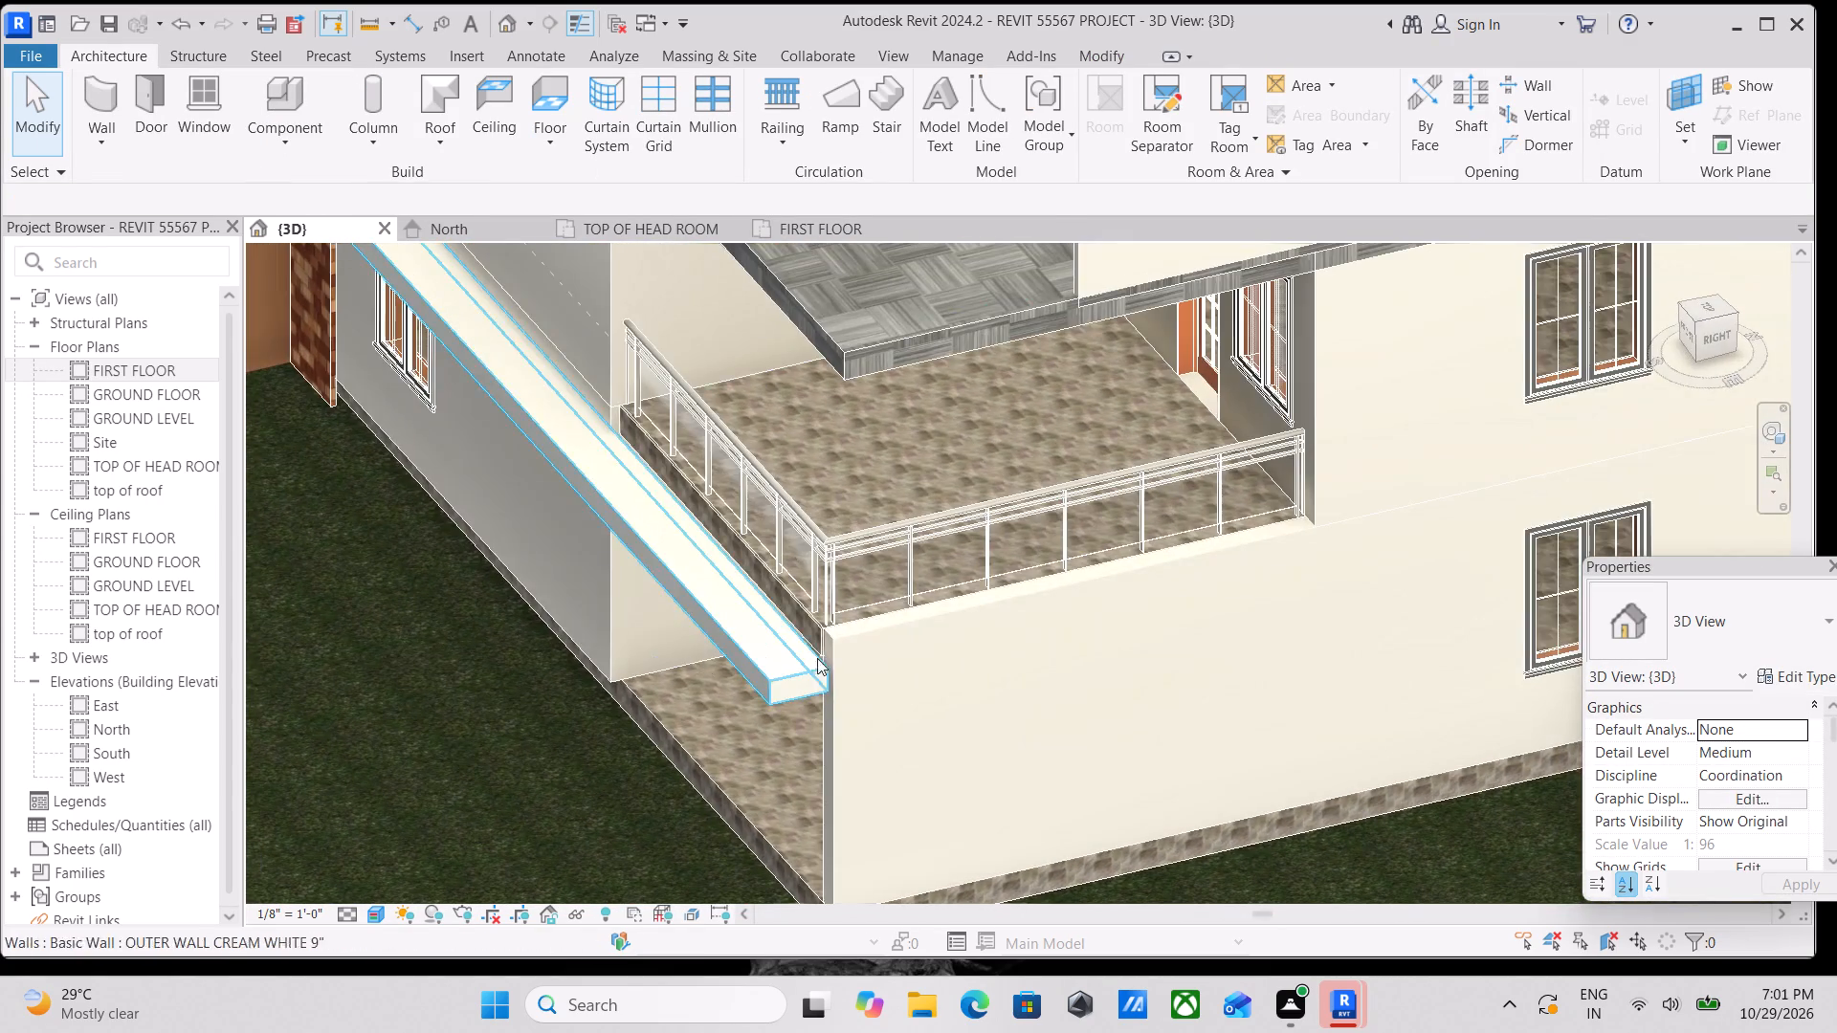
scroll(894, 662, "up", 2)
scroll(809, 690, "up", 1)
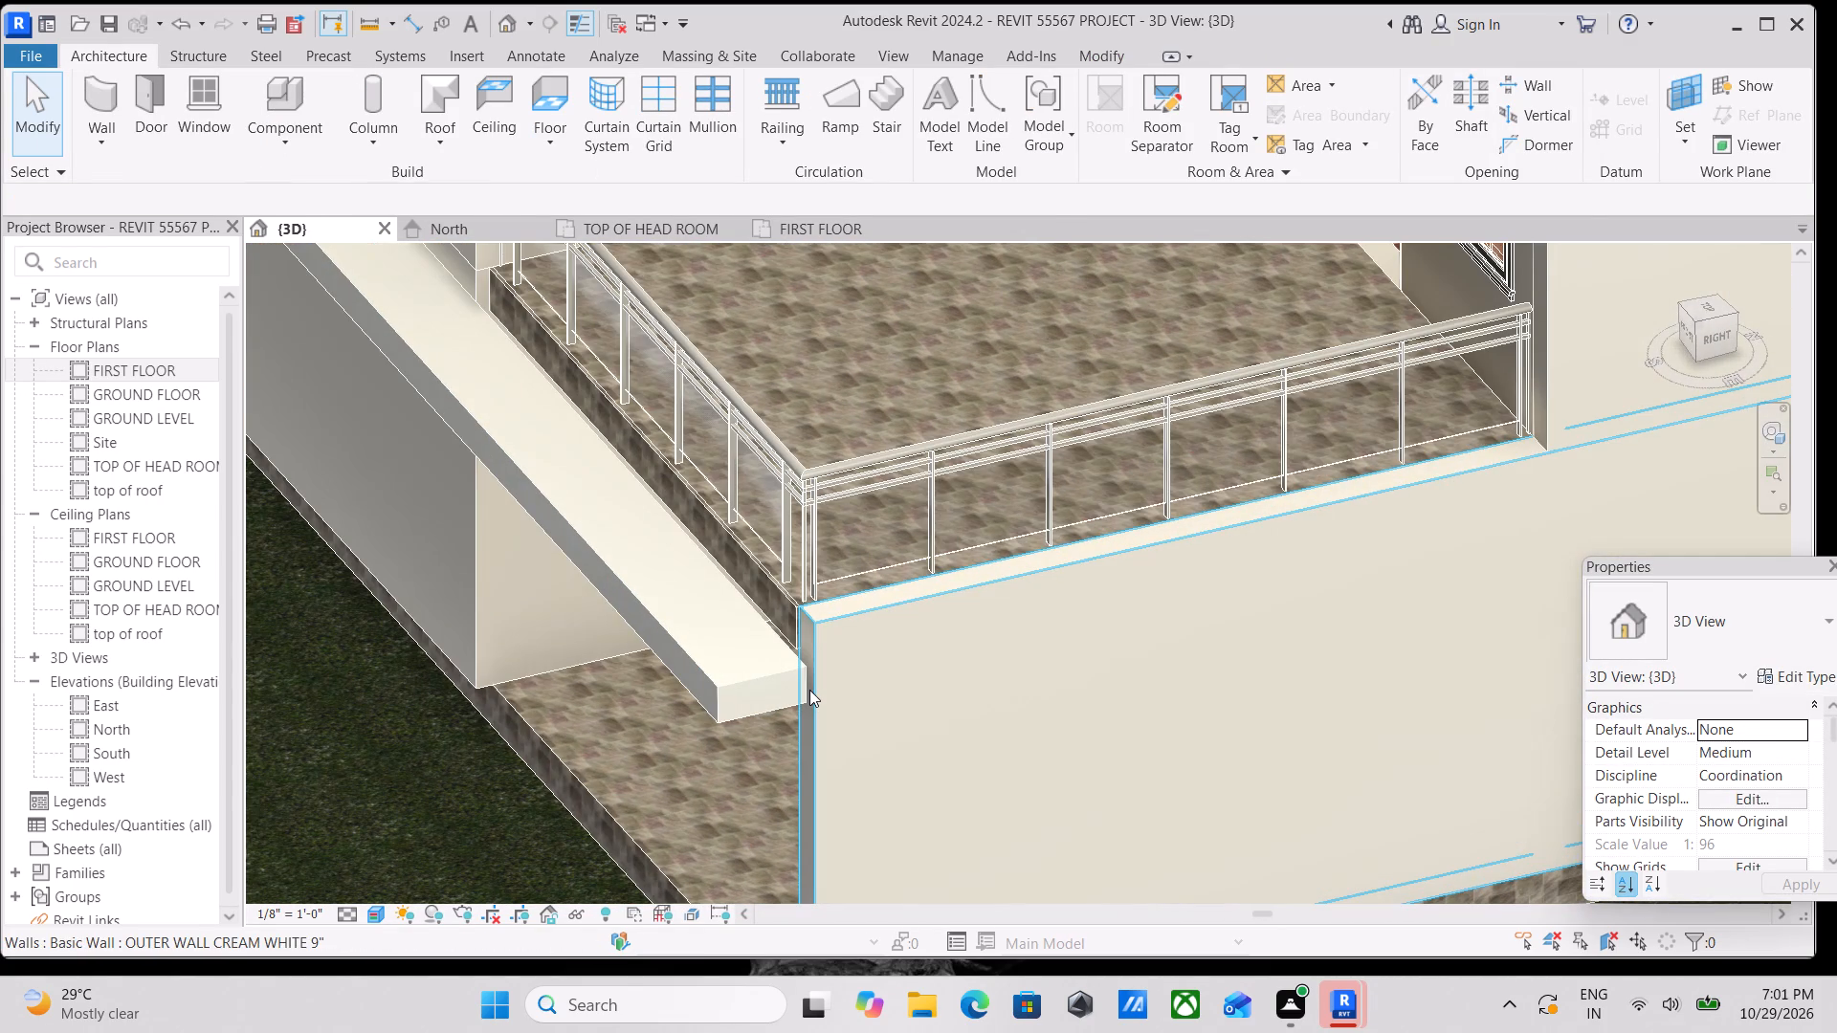
scroll(801, 685, "down", 2)
middle_click_drag(790, 683, 946, 559)
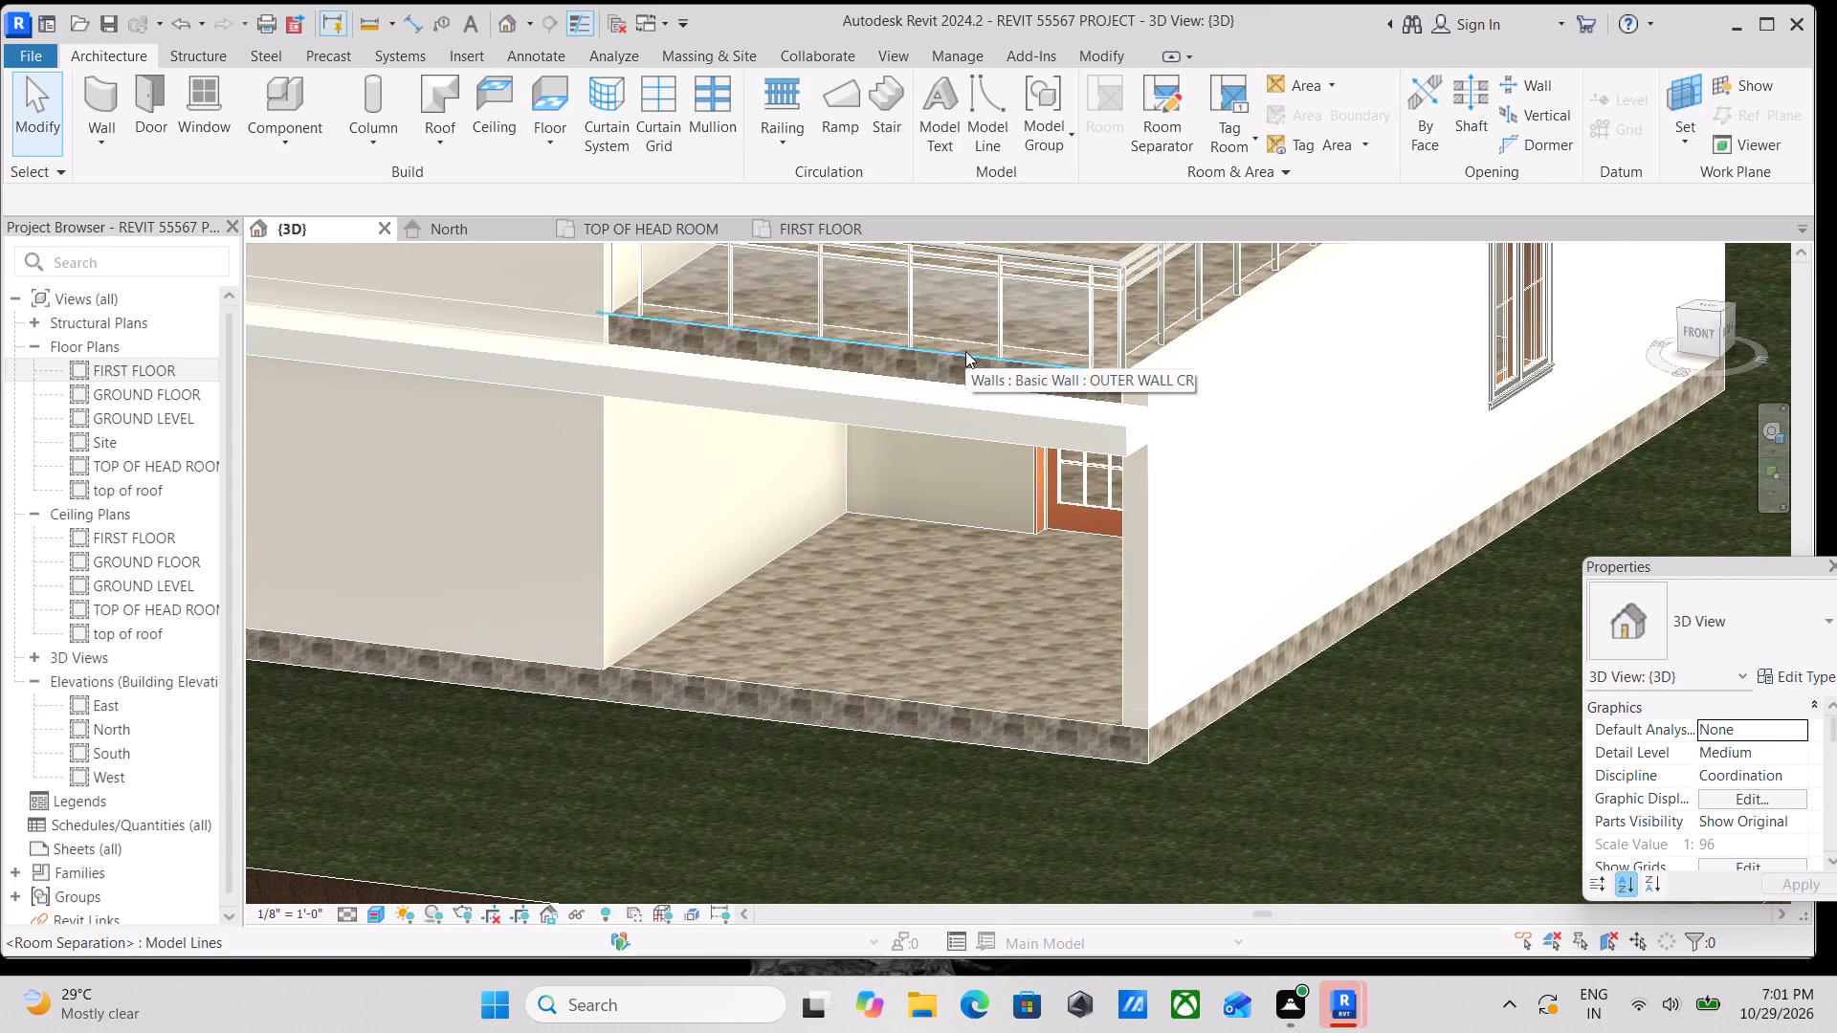
middle_click_drag(957, 368, 1073, 419)
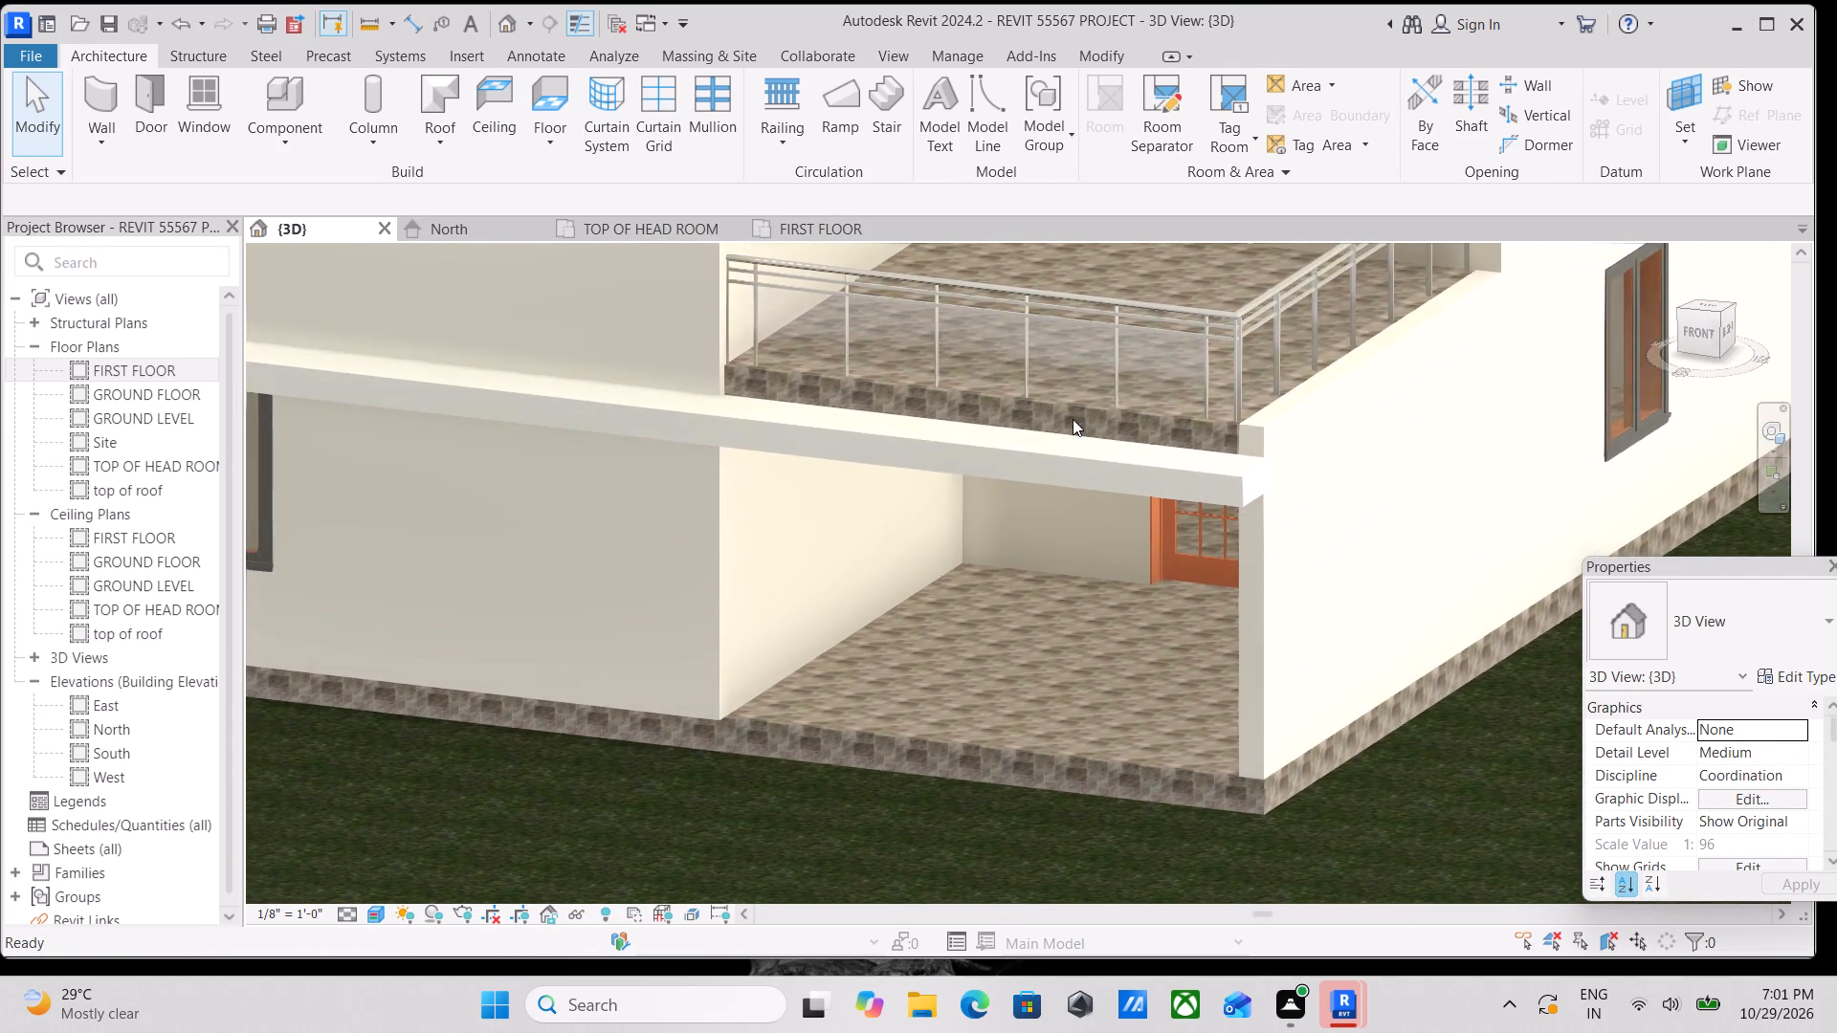
middle_click_drag(974, 362, 1232, 553)
scroll(1194, 553, "down", 1)
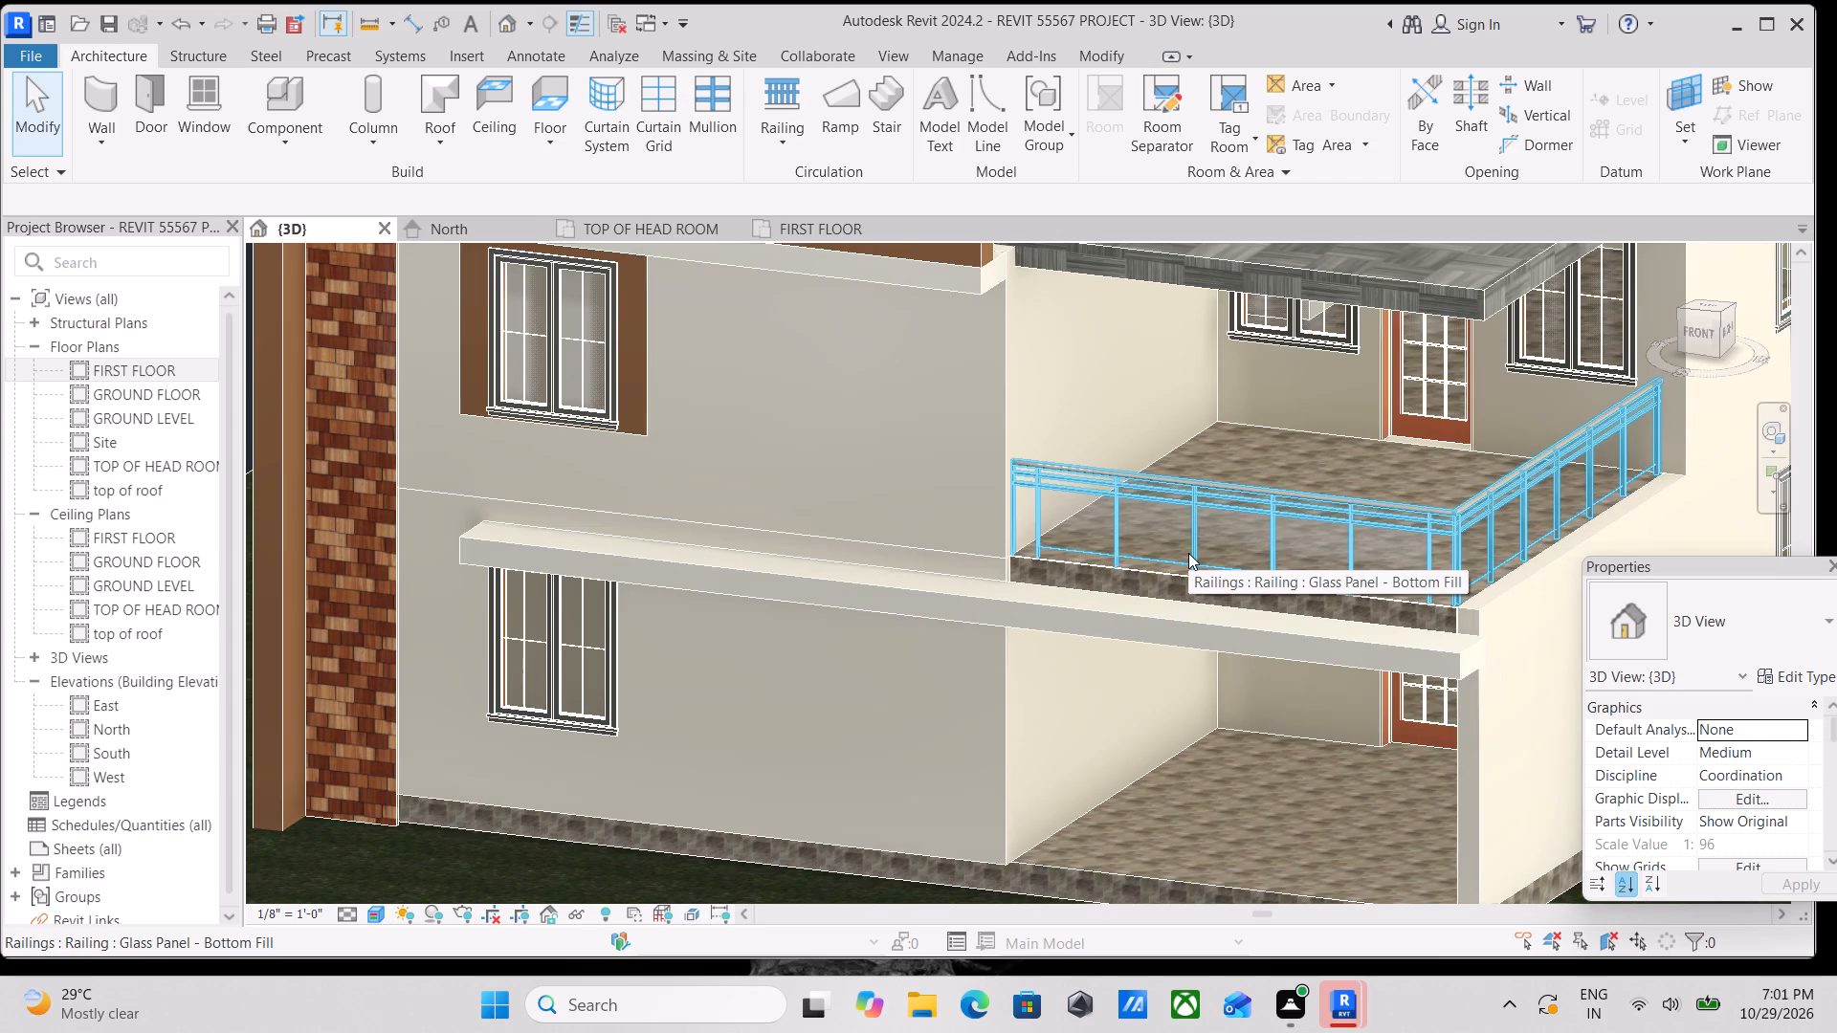
middle_click_drag(1190, 551, 1122, 541, "shift")
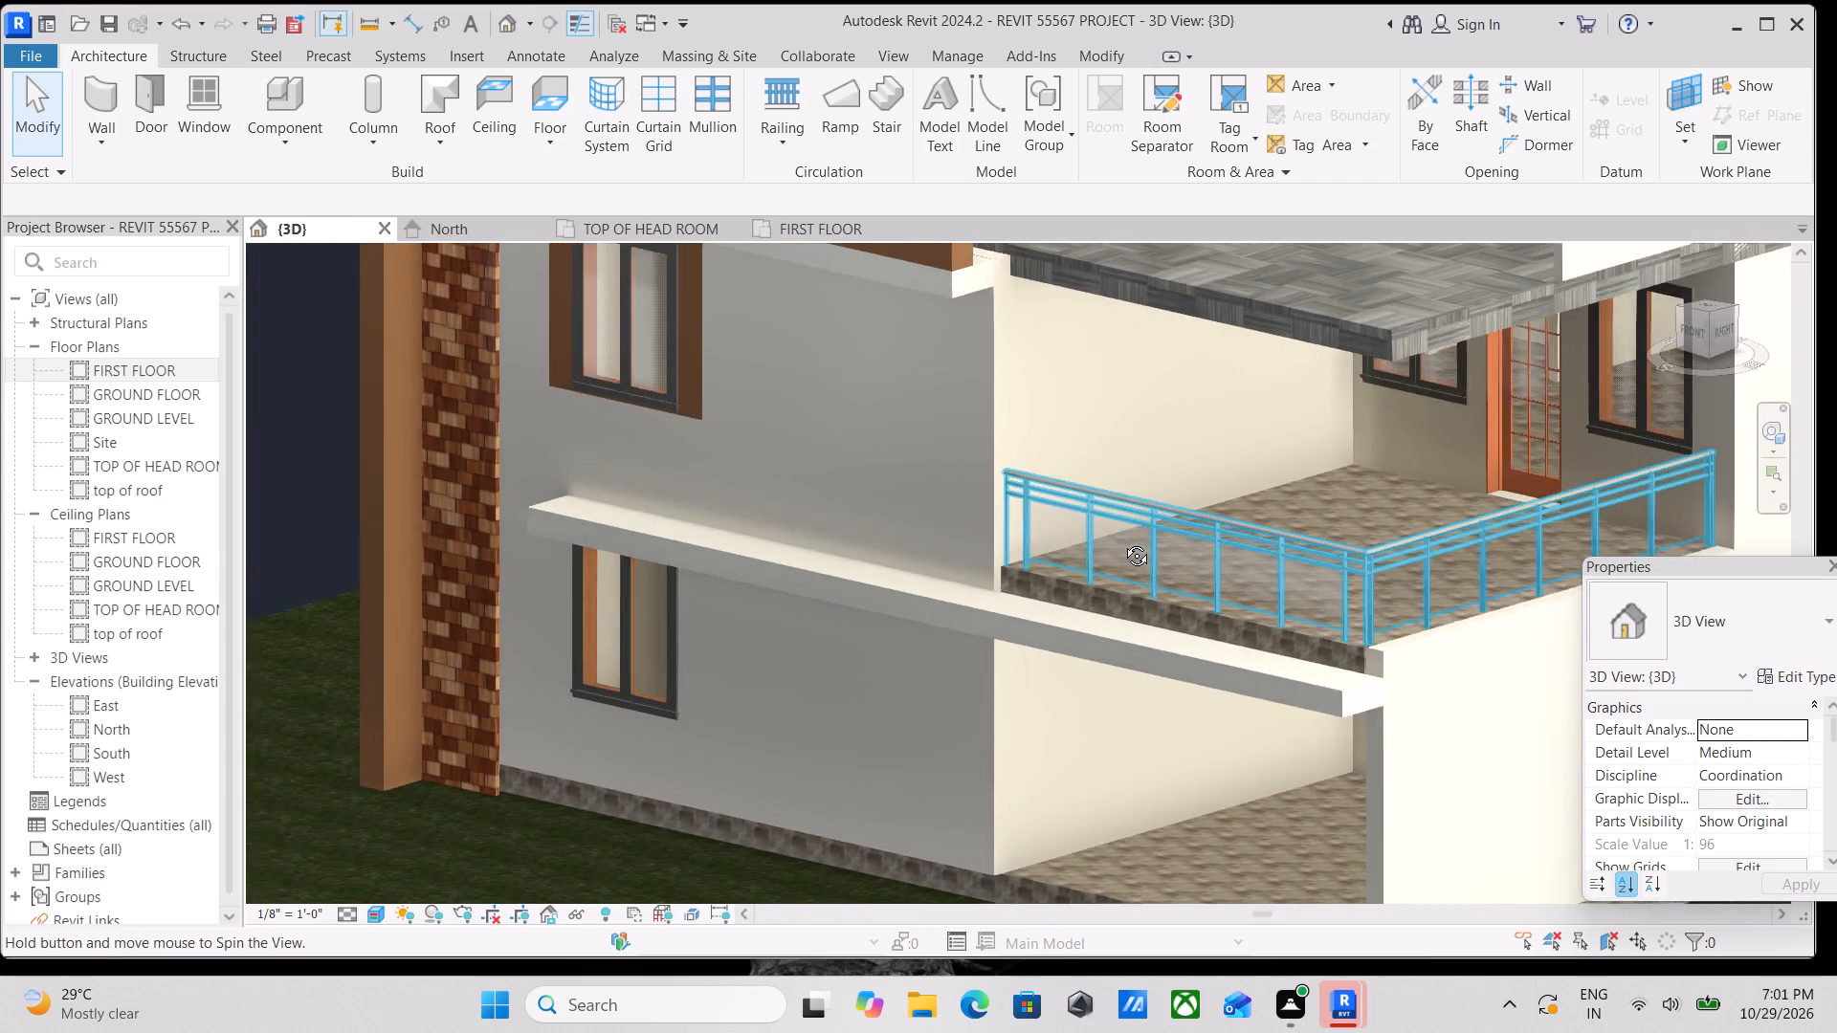
middle_click_drag(1122, 541, 1058, 539, "shift")
scroll(1146, 722, "up", 3)
scroll(1318, 758, "up", 7)
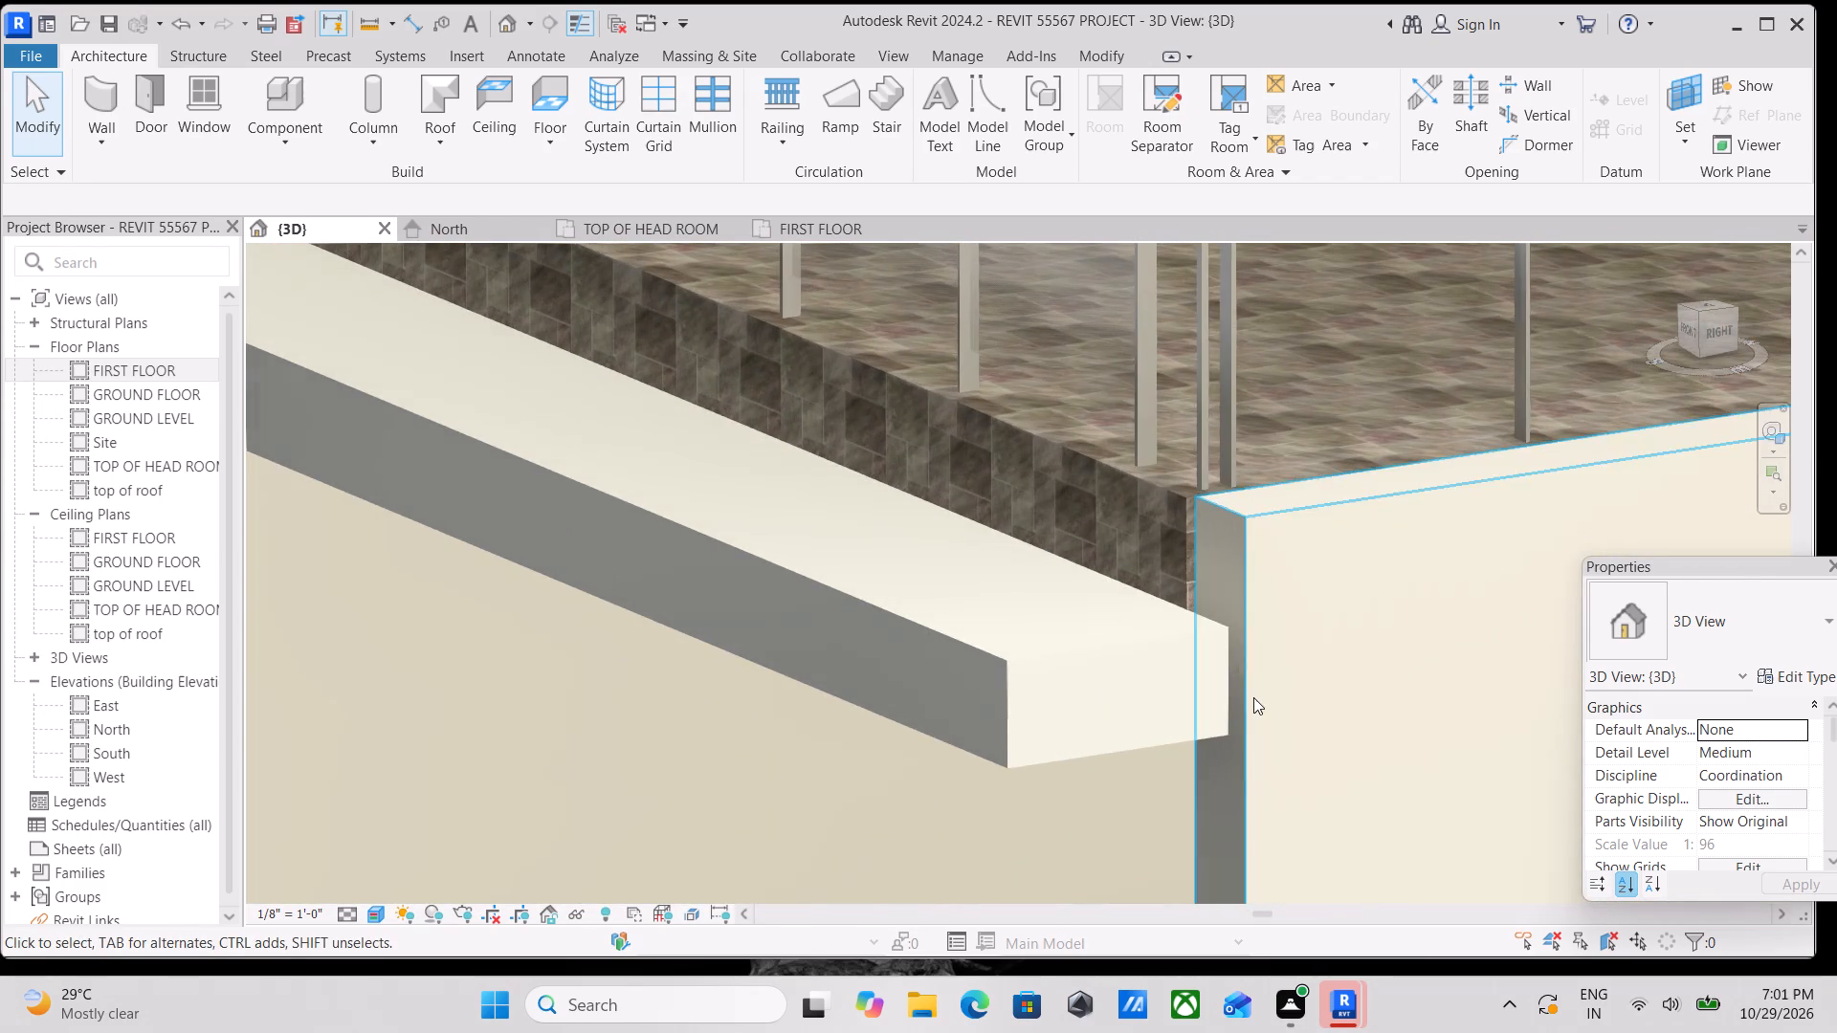
scroll(1253, 697, "down", 1)
scroll(1224, 684, "down", 1, "shift")
middle_click_drag(1224, 684, 1068, 571, "shift")
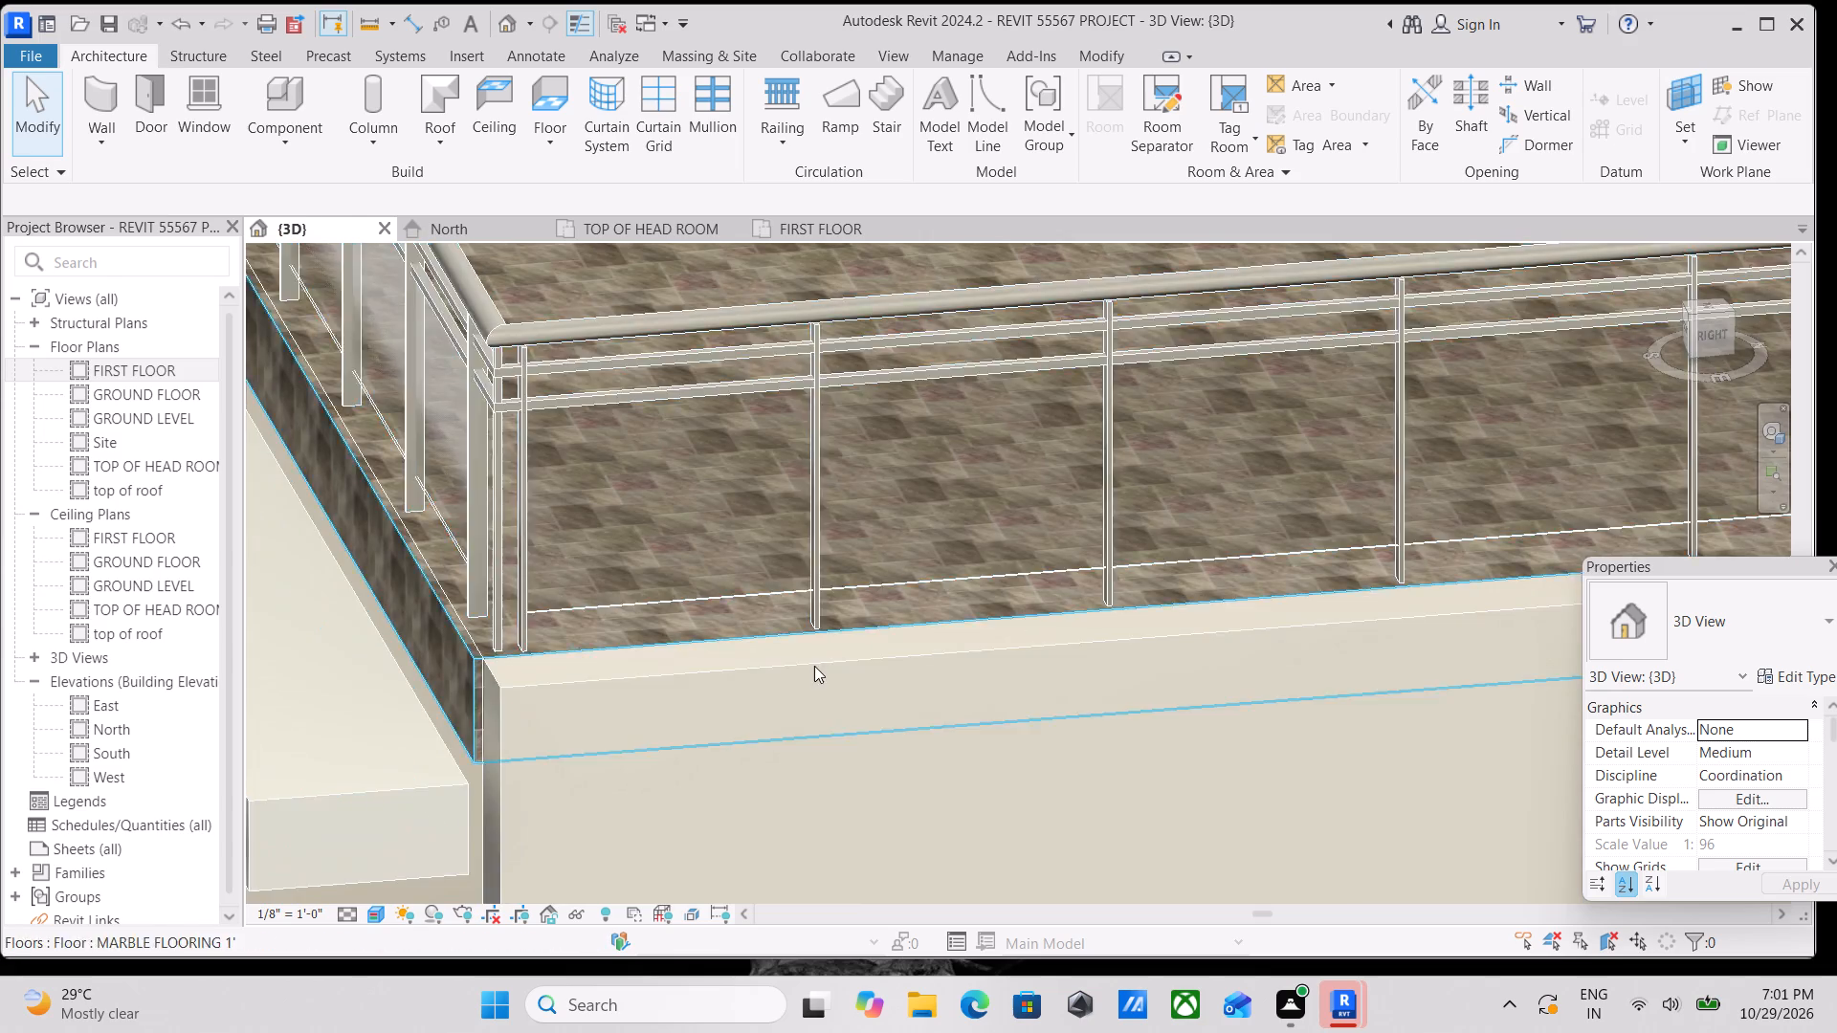
Examine the shortened band across the whole front facade from both front corners and the front.
scroll(814, 666, "down", 1)
middle_click_drag(814, 662, 1027, 433)
scroll(964, 569, "down", 1)
middle_click_drag(964, 569, 1311, 531)
scroll(1238, 566, "down", 4)
middle_click_drag(1238, 566, 1338, 520)
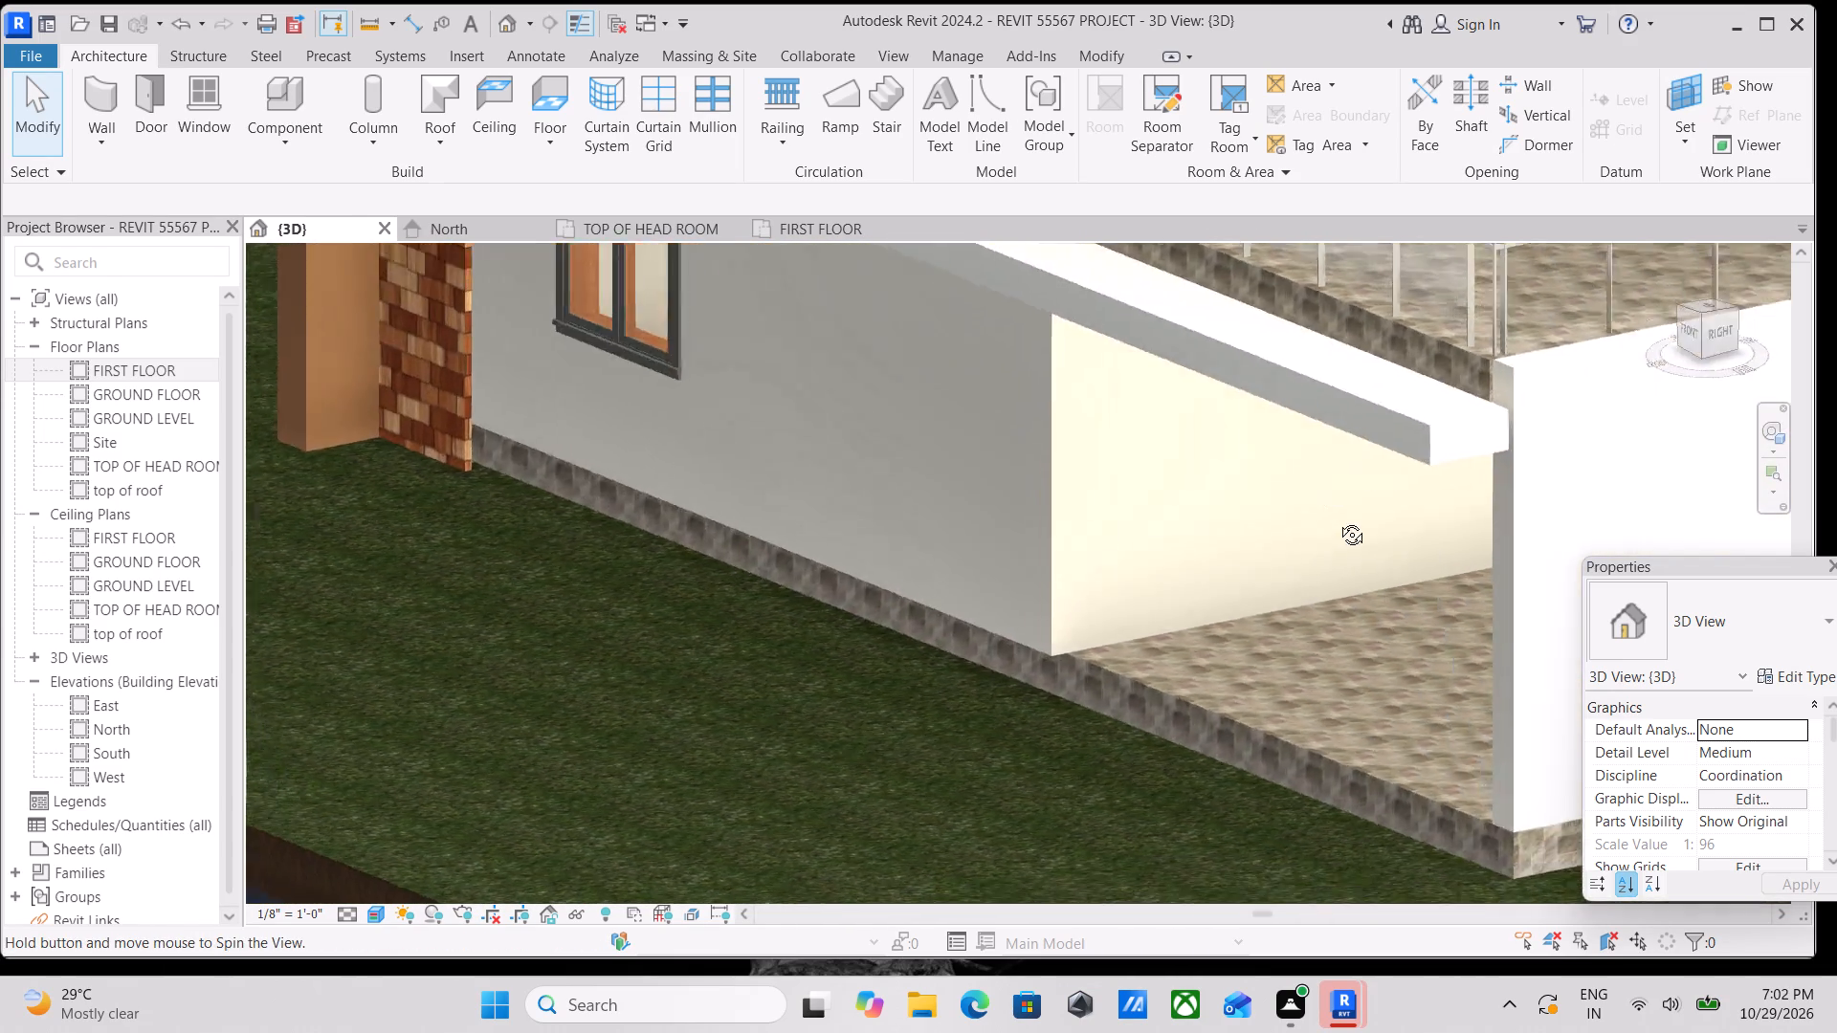
middle_click_drag(1338, 520, 1436, 504)
scroll(841, 537, "down", 3)
middle_click_drag(841, 537, 934, 656)
middle_click_drag(877, 541, 1047, 545, "shift")
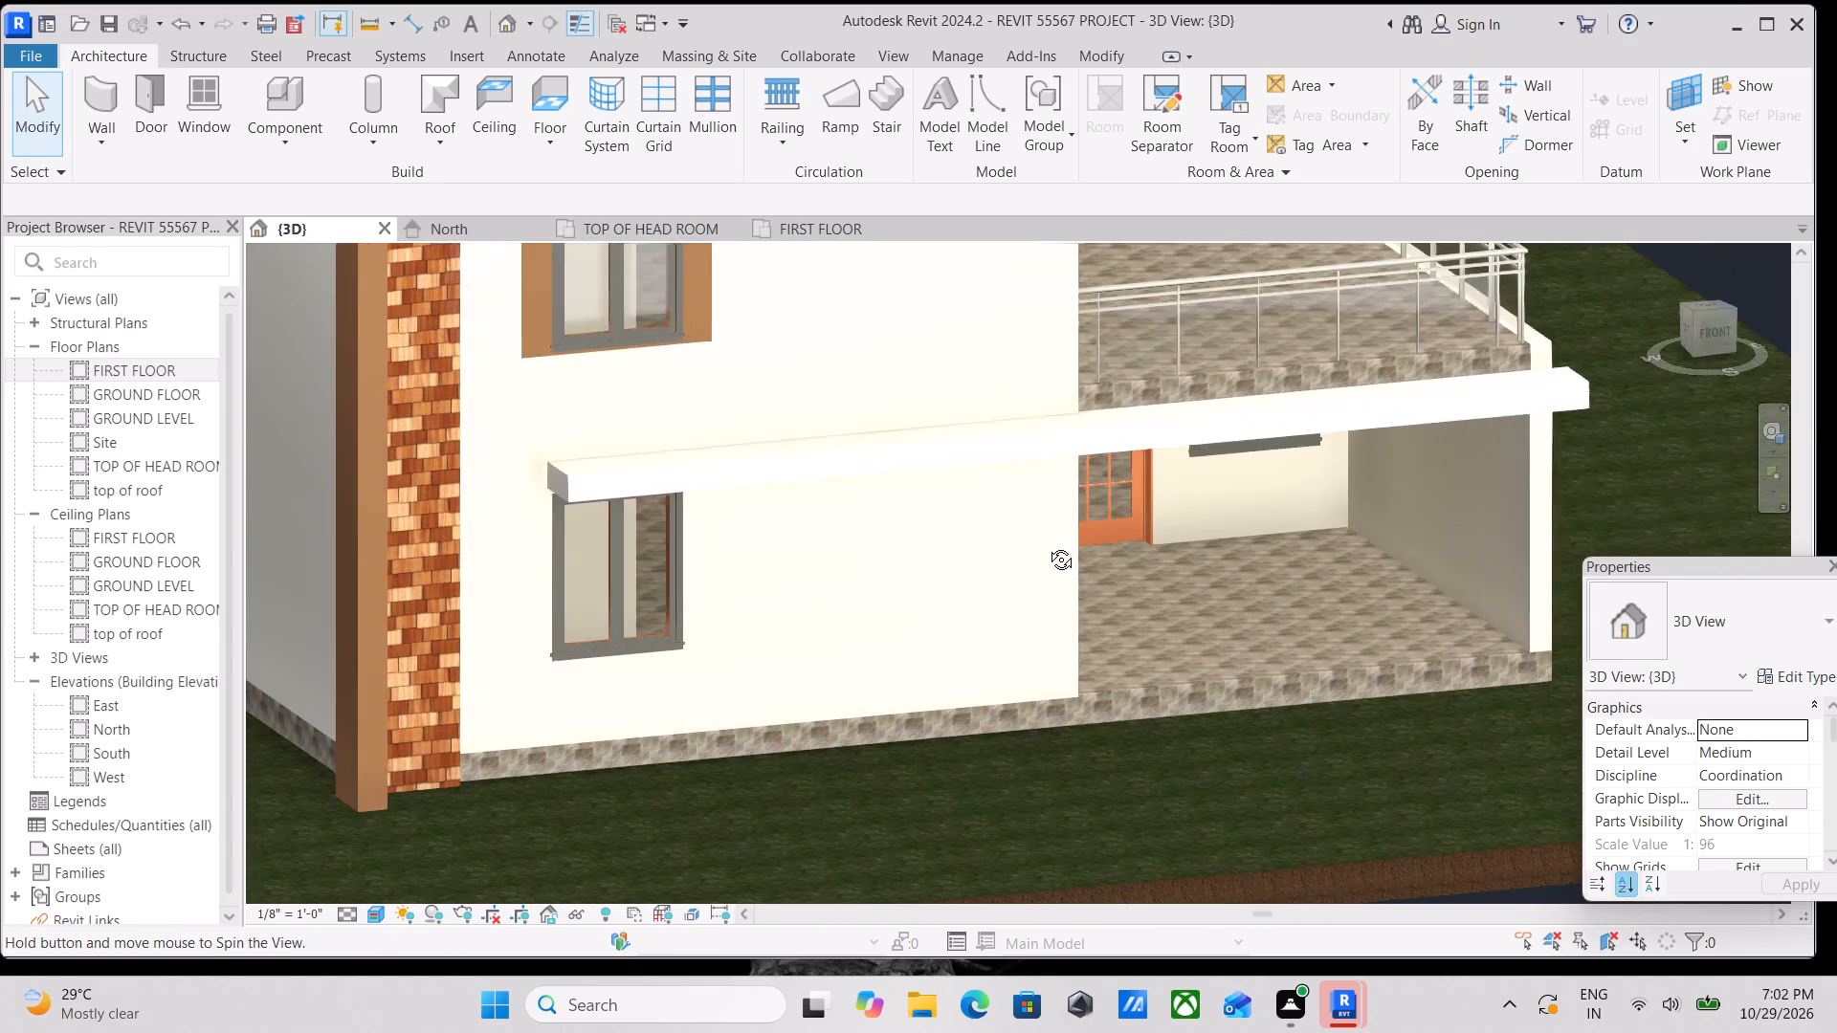
middle_click_drag(1047, 545, 792, 700, "shift")
middle_click_drag(1154, 534, 1141, 543, "shift")
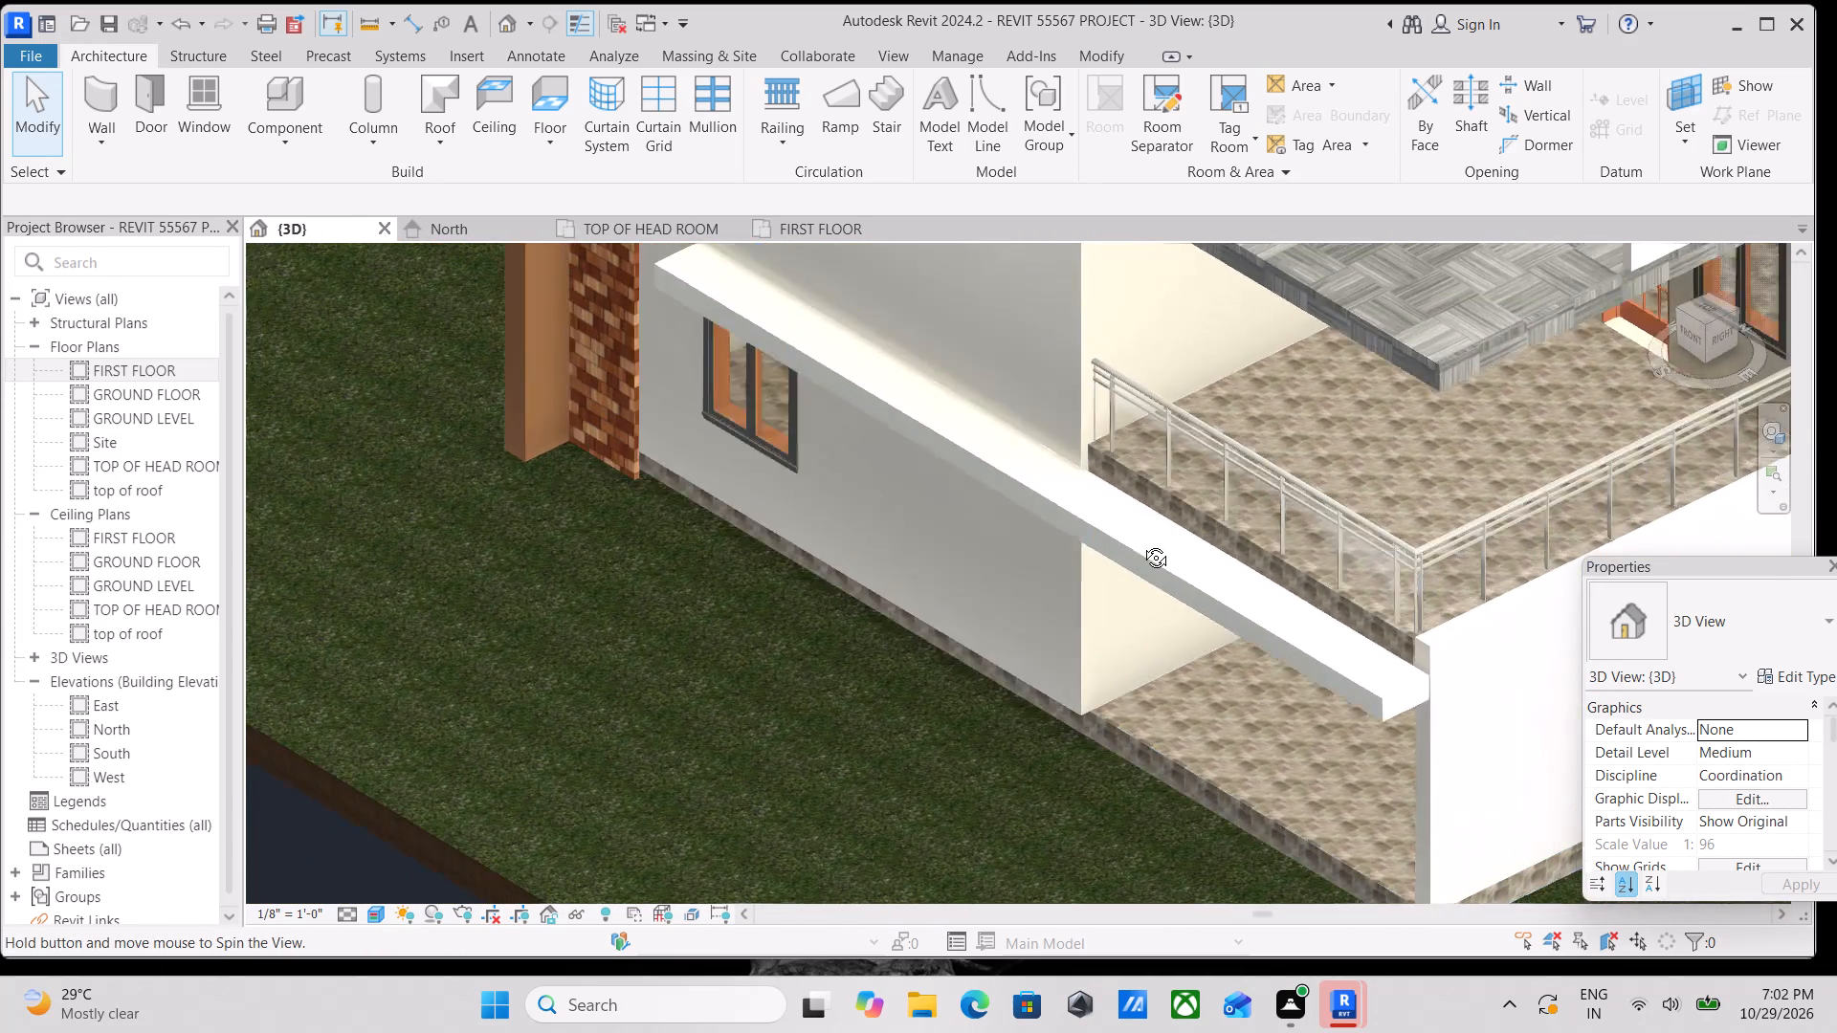
middle_click_drag(1141, 543, 1419, 461, "shift")
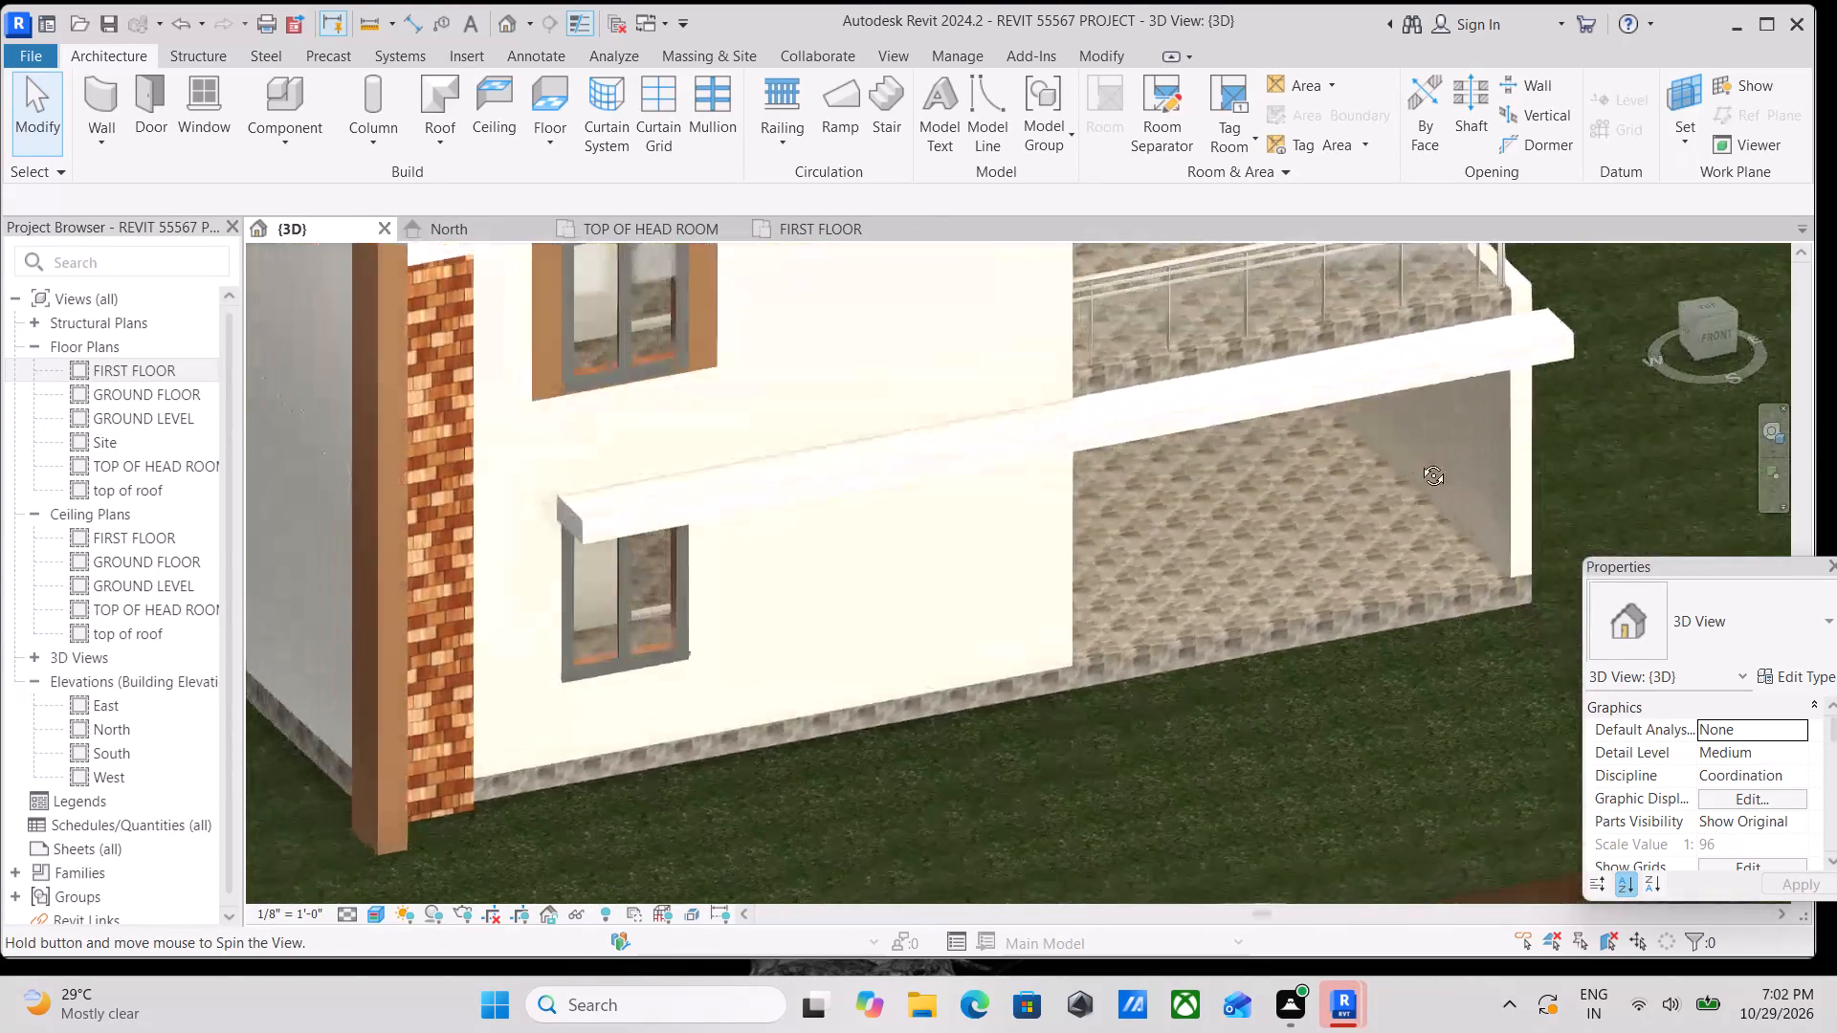
middle_click_drag(1419, 461, 1427, 407, "shift")
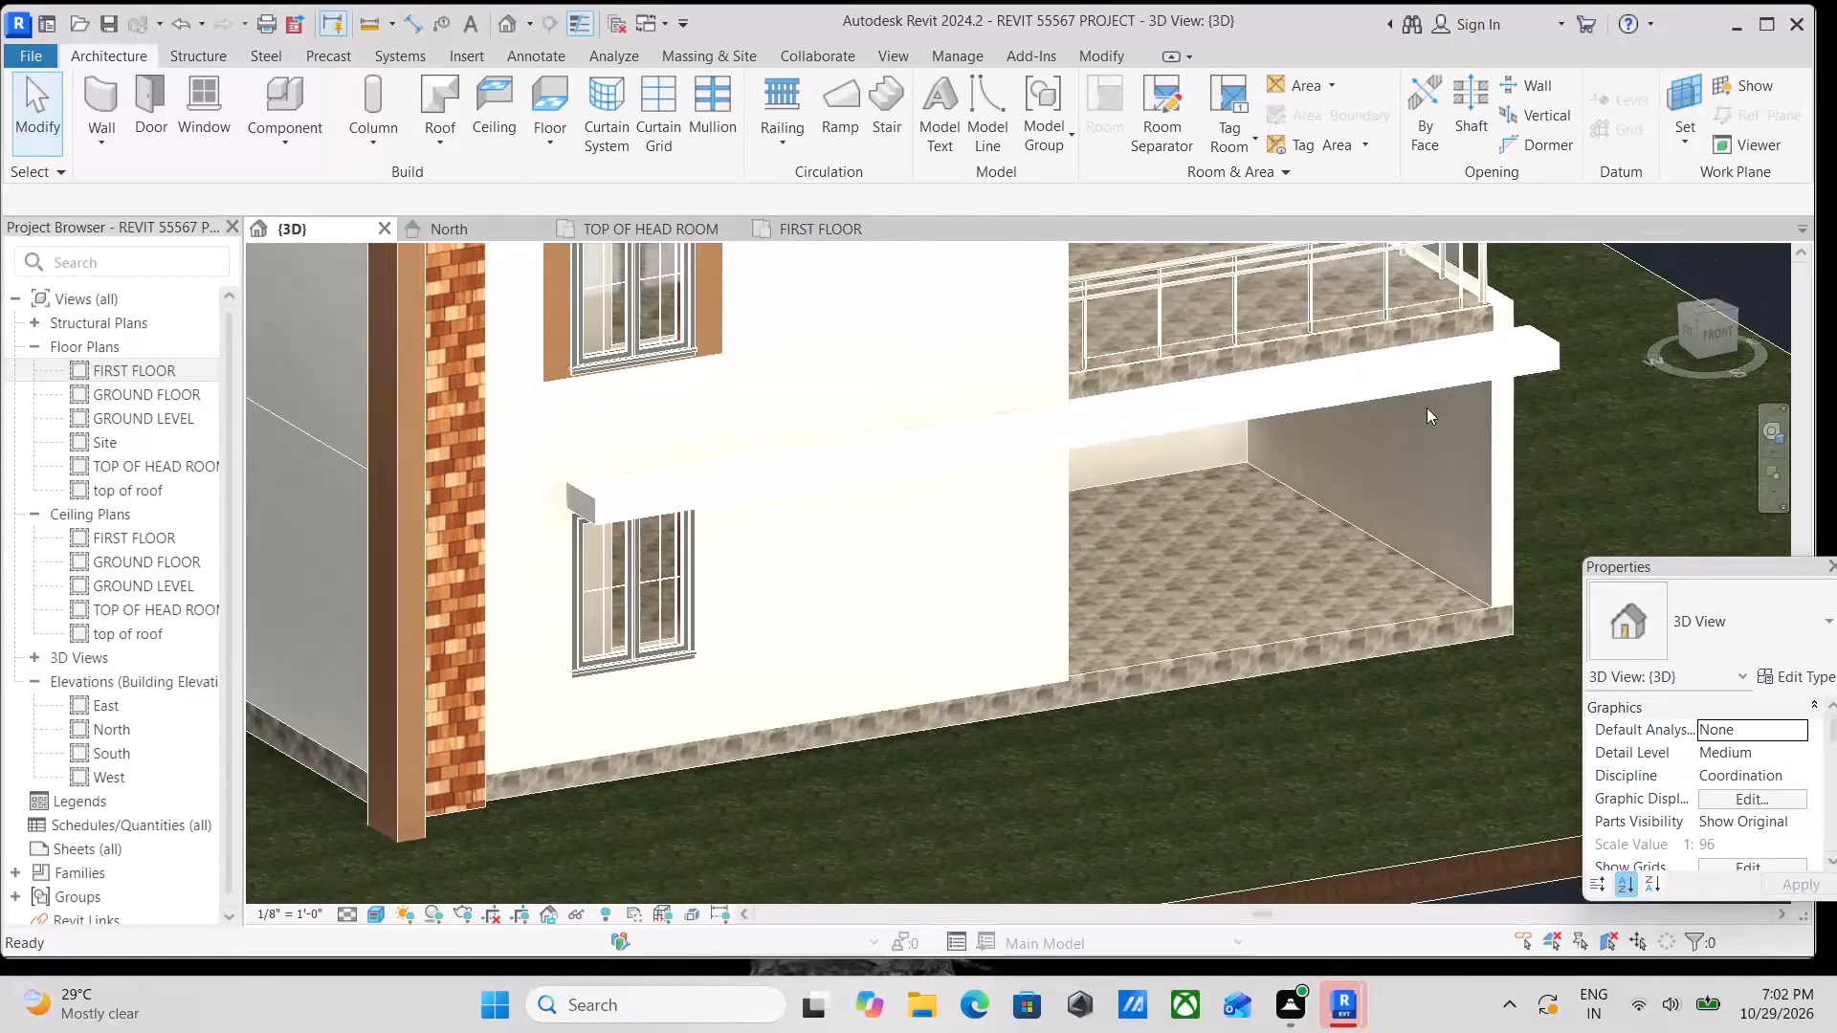
middle_click_drag(1339, 538, 1237, 376, "shift")
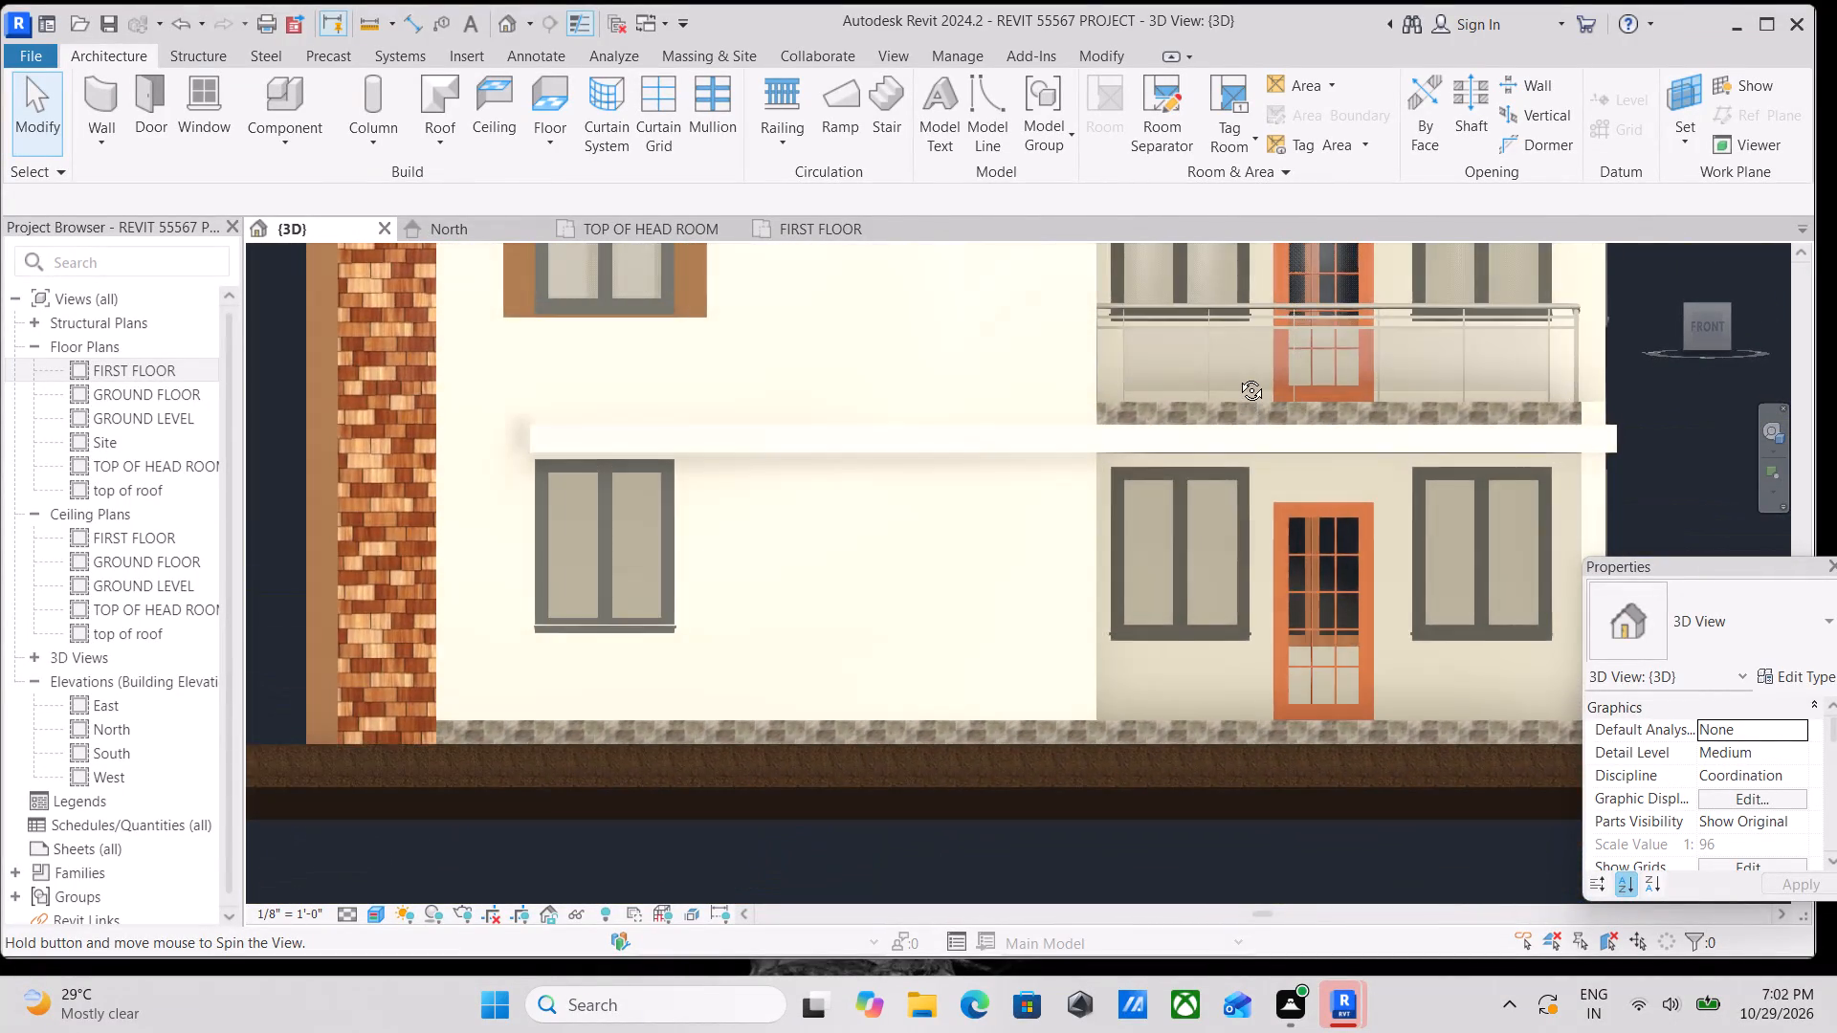
middle_click_drag(1237, 376, 1088, 555, "shift")
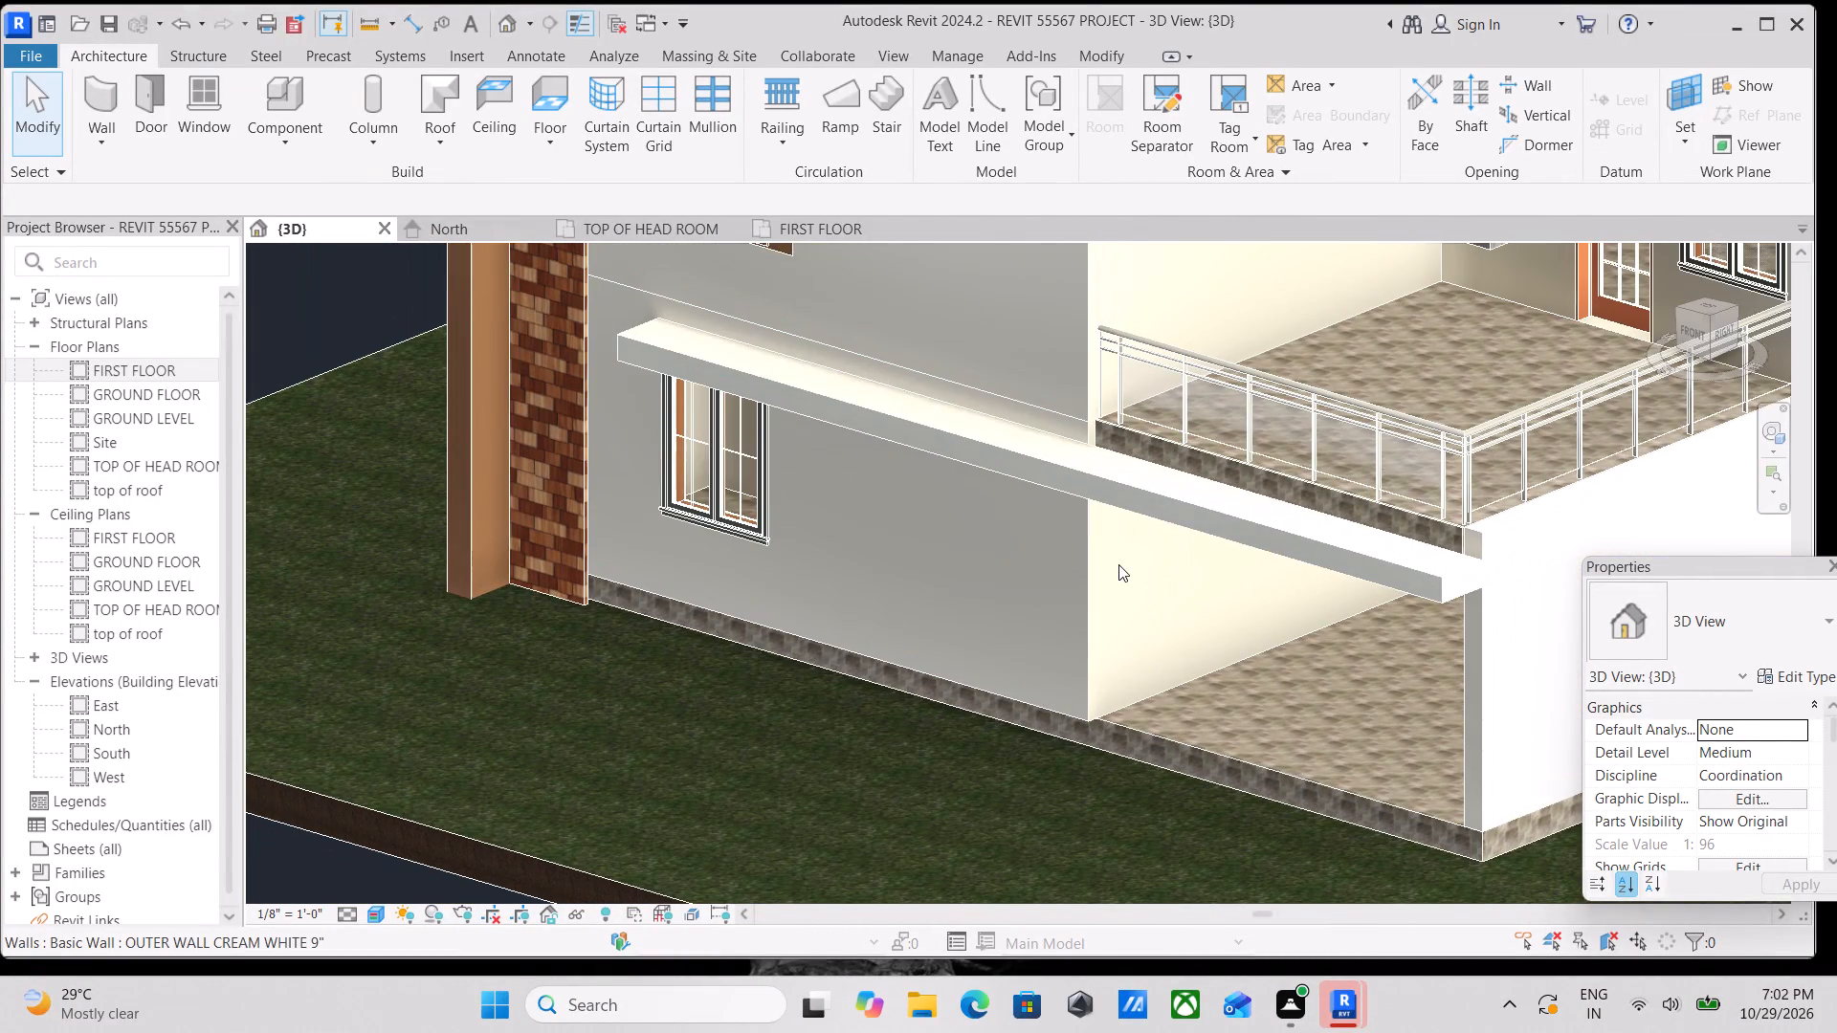
middle_click_drag(1080, 549, 1311, 629, "shift")
middle_click_drag(982, 537, 1073, 638)
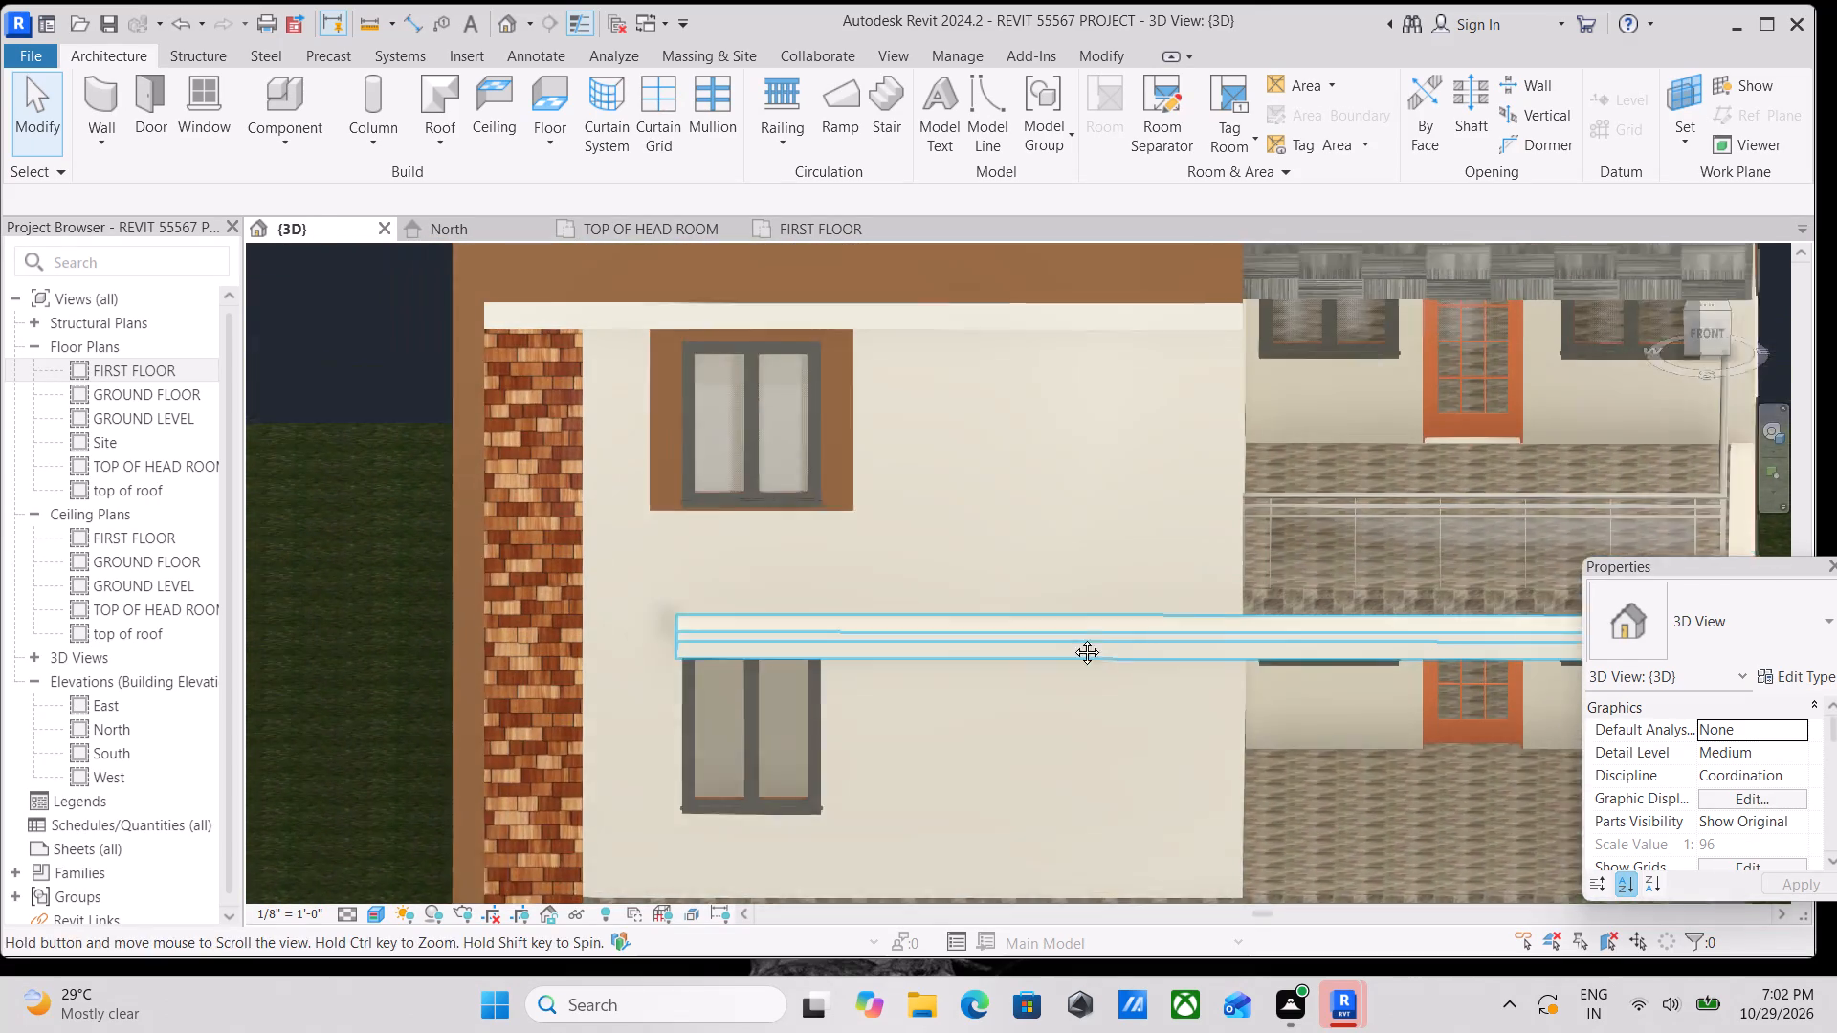
middle_click_drag(1073, 638, 1097, 653)
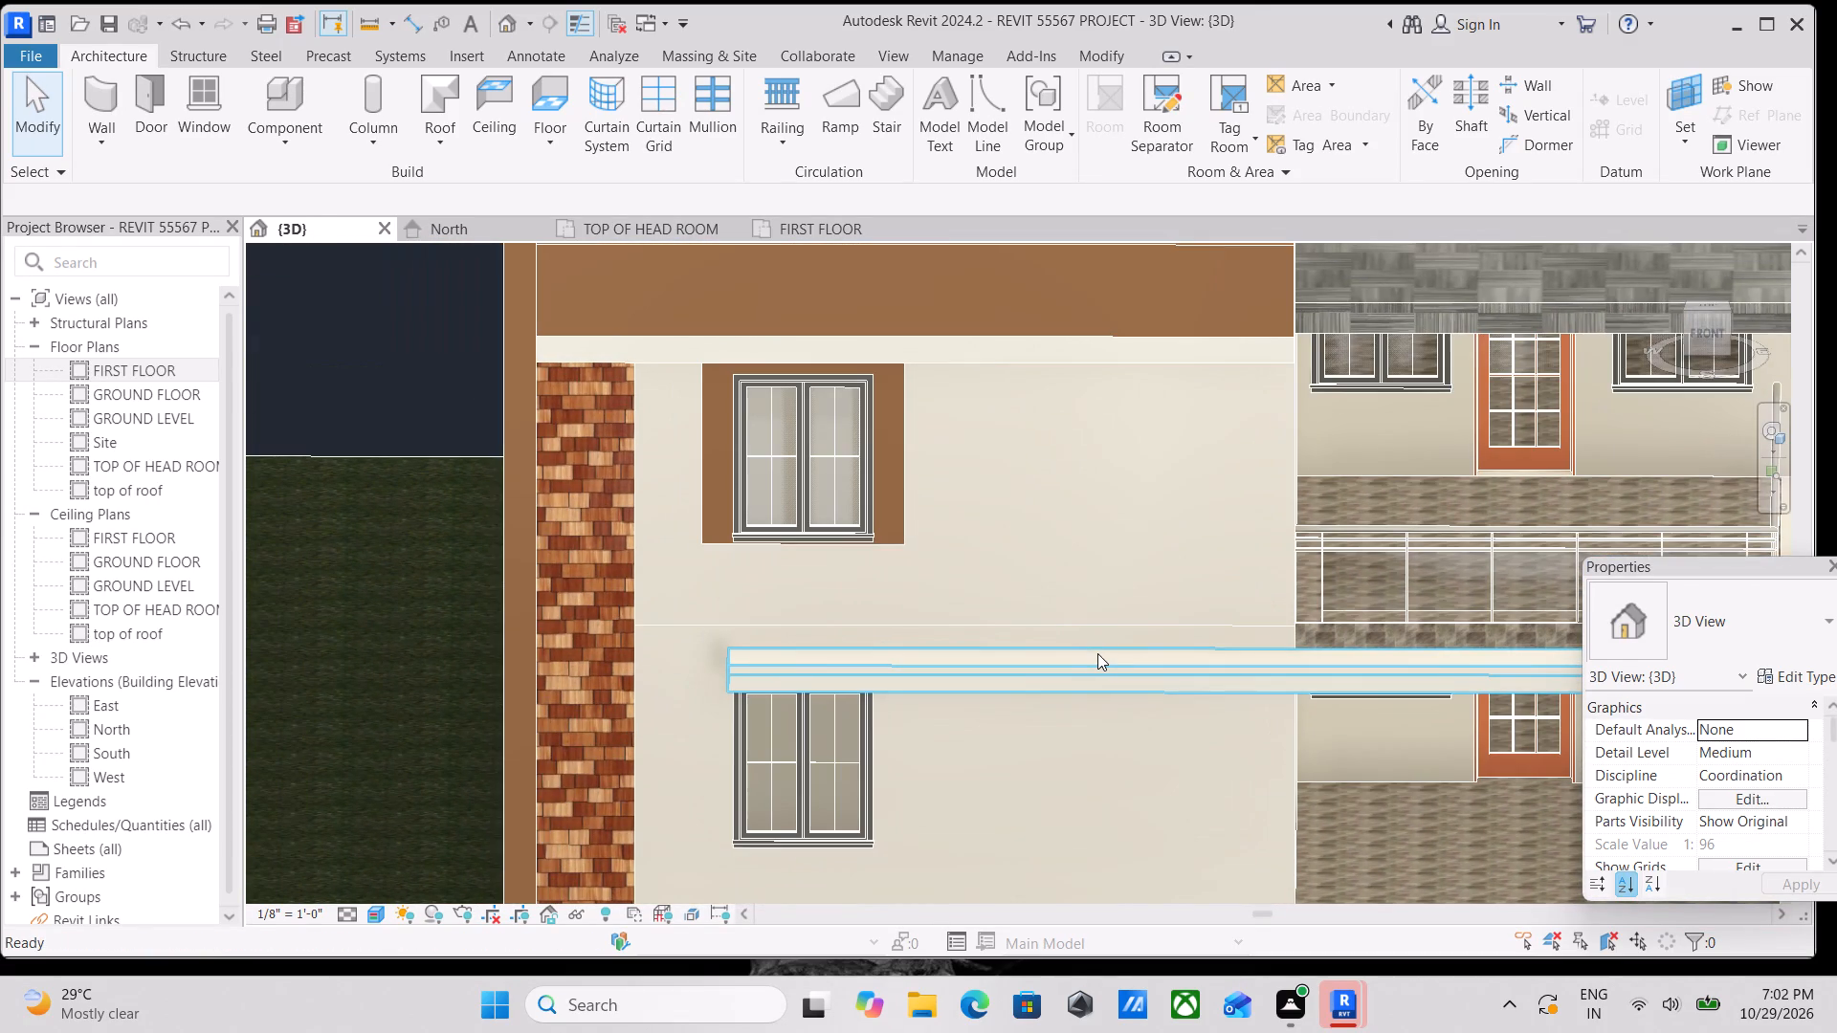
middle_click_drag(1080, 649, 1206, 747)
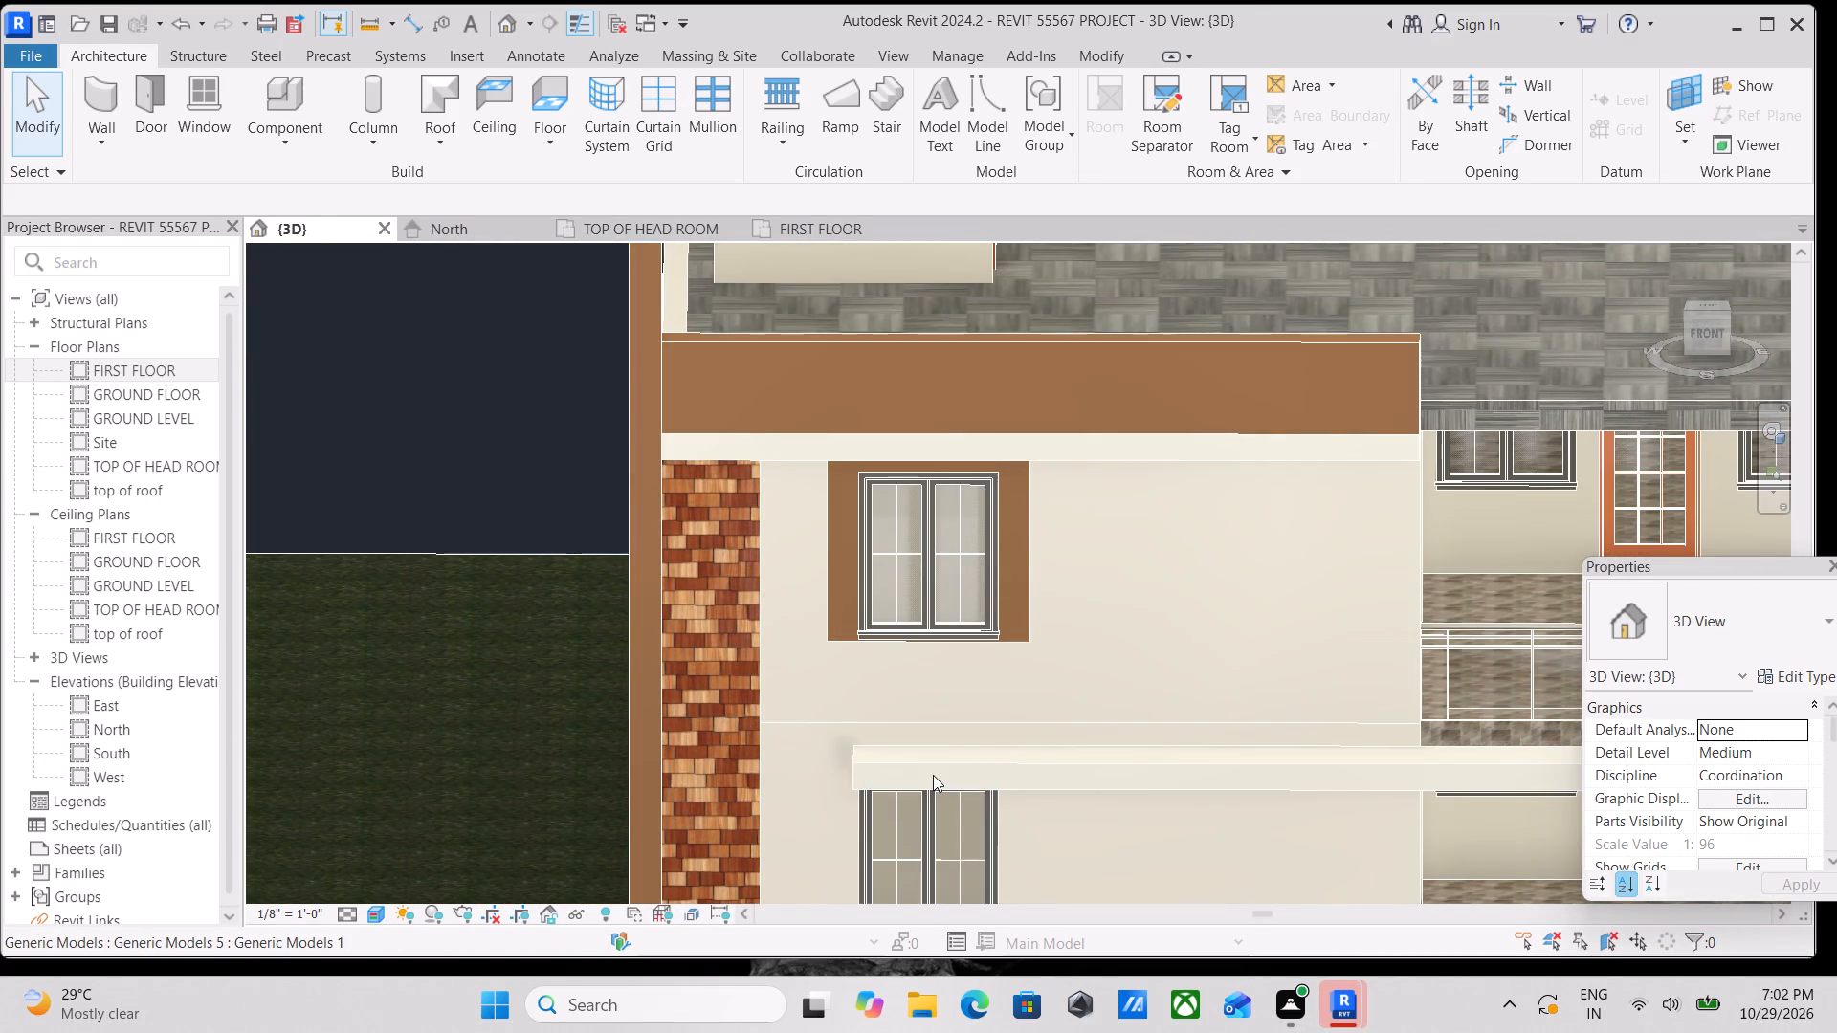
Examine the white band below the roof parapet against the lower band in a straight front view.
left_click(928, 770)
scroll(938, 761, "down", 1)
middle_click_drag(938, 763, 1003, 826)
key("Escape")
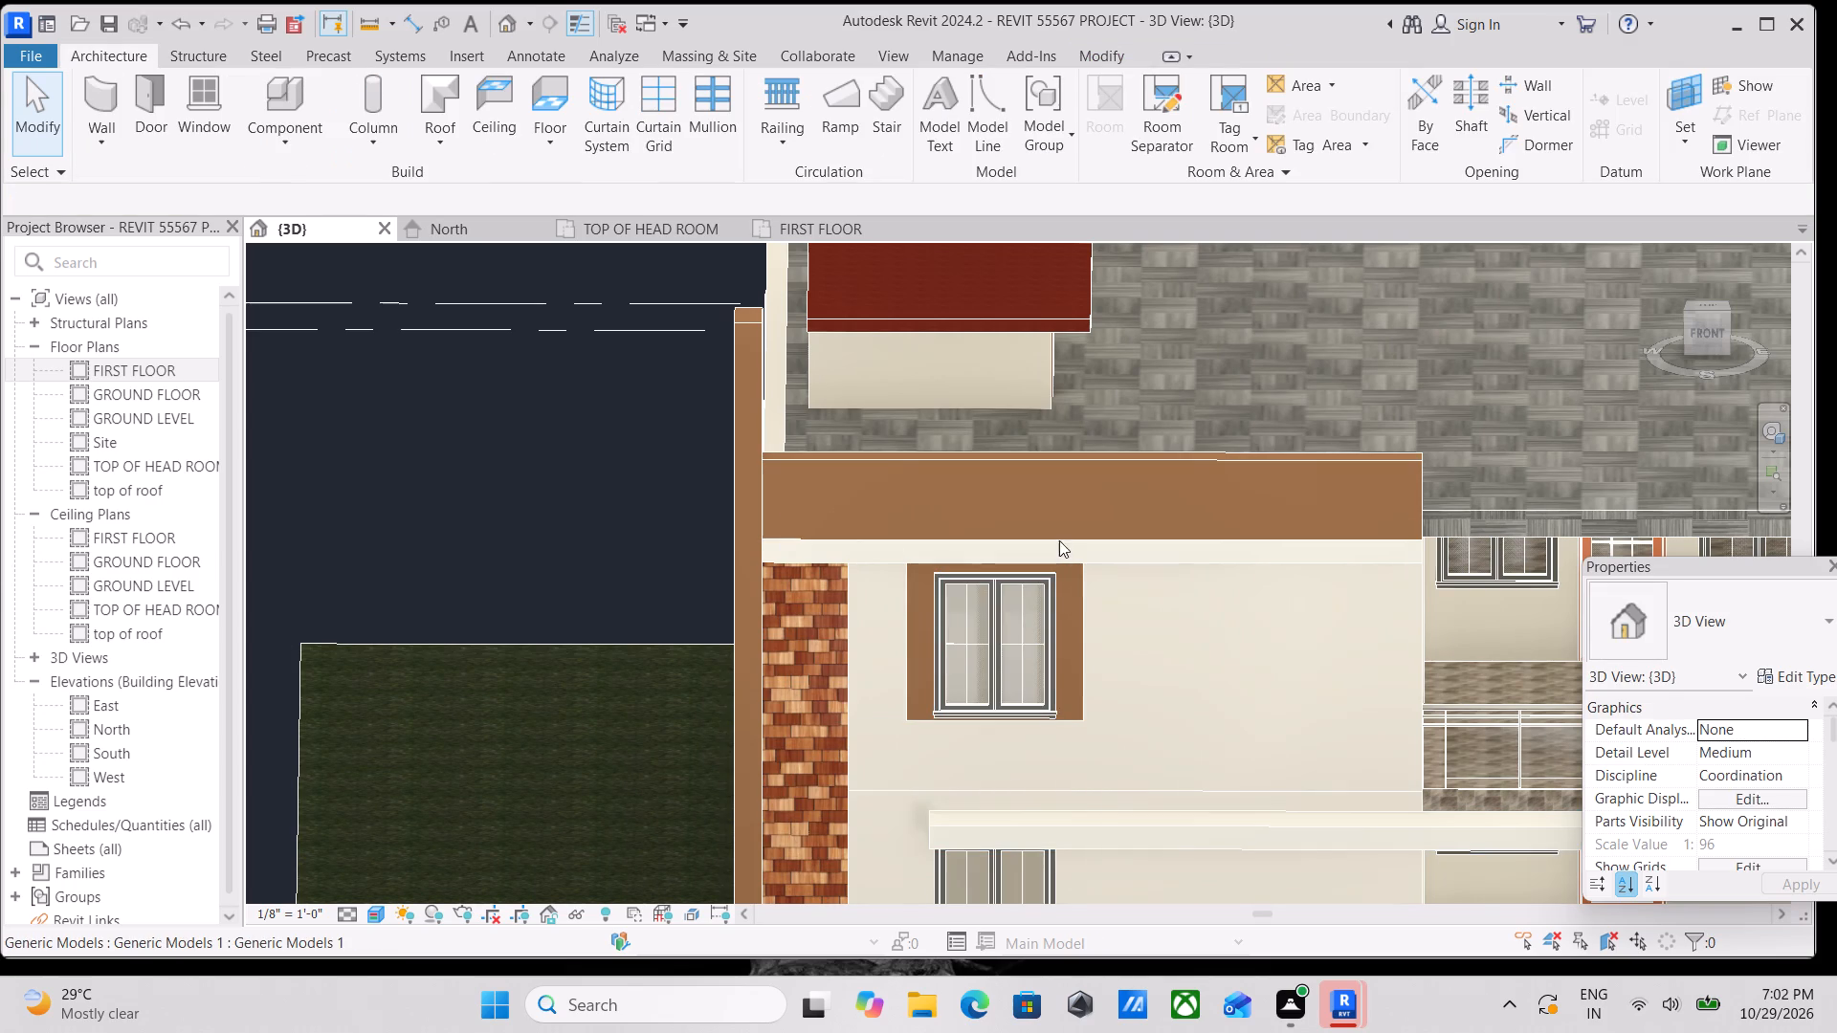
left_click(1060, 549)
scroll(1107, 568, "down", 1)
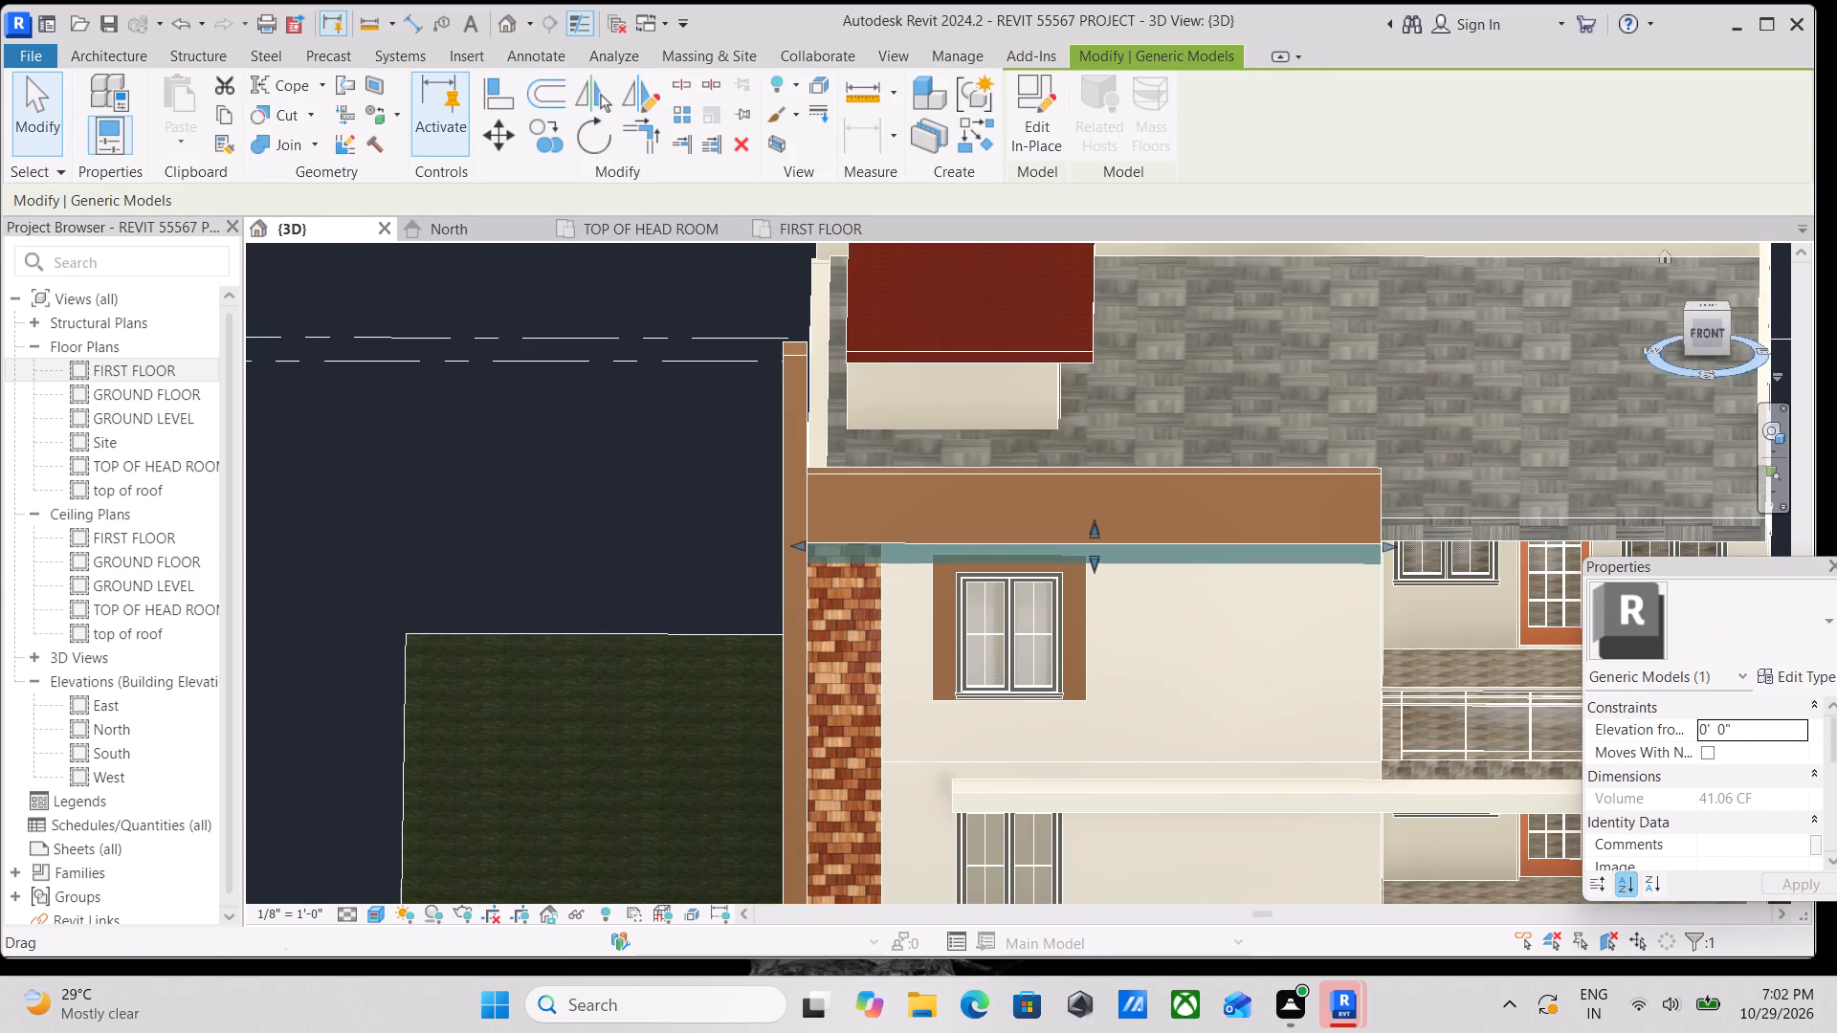
left_click(1700, 326)
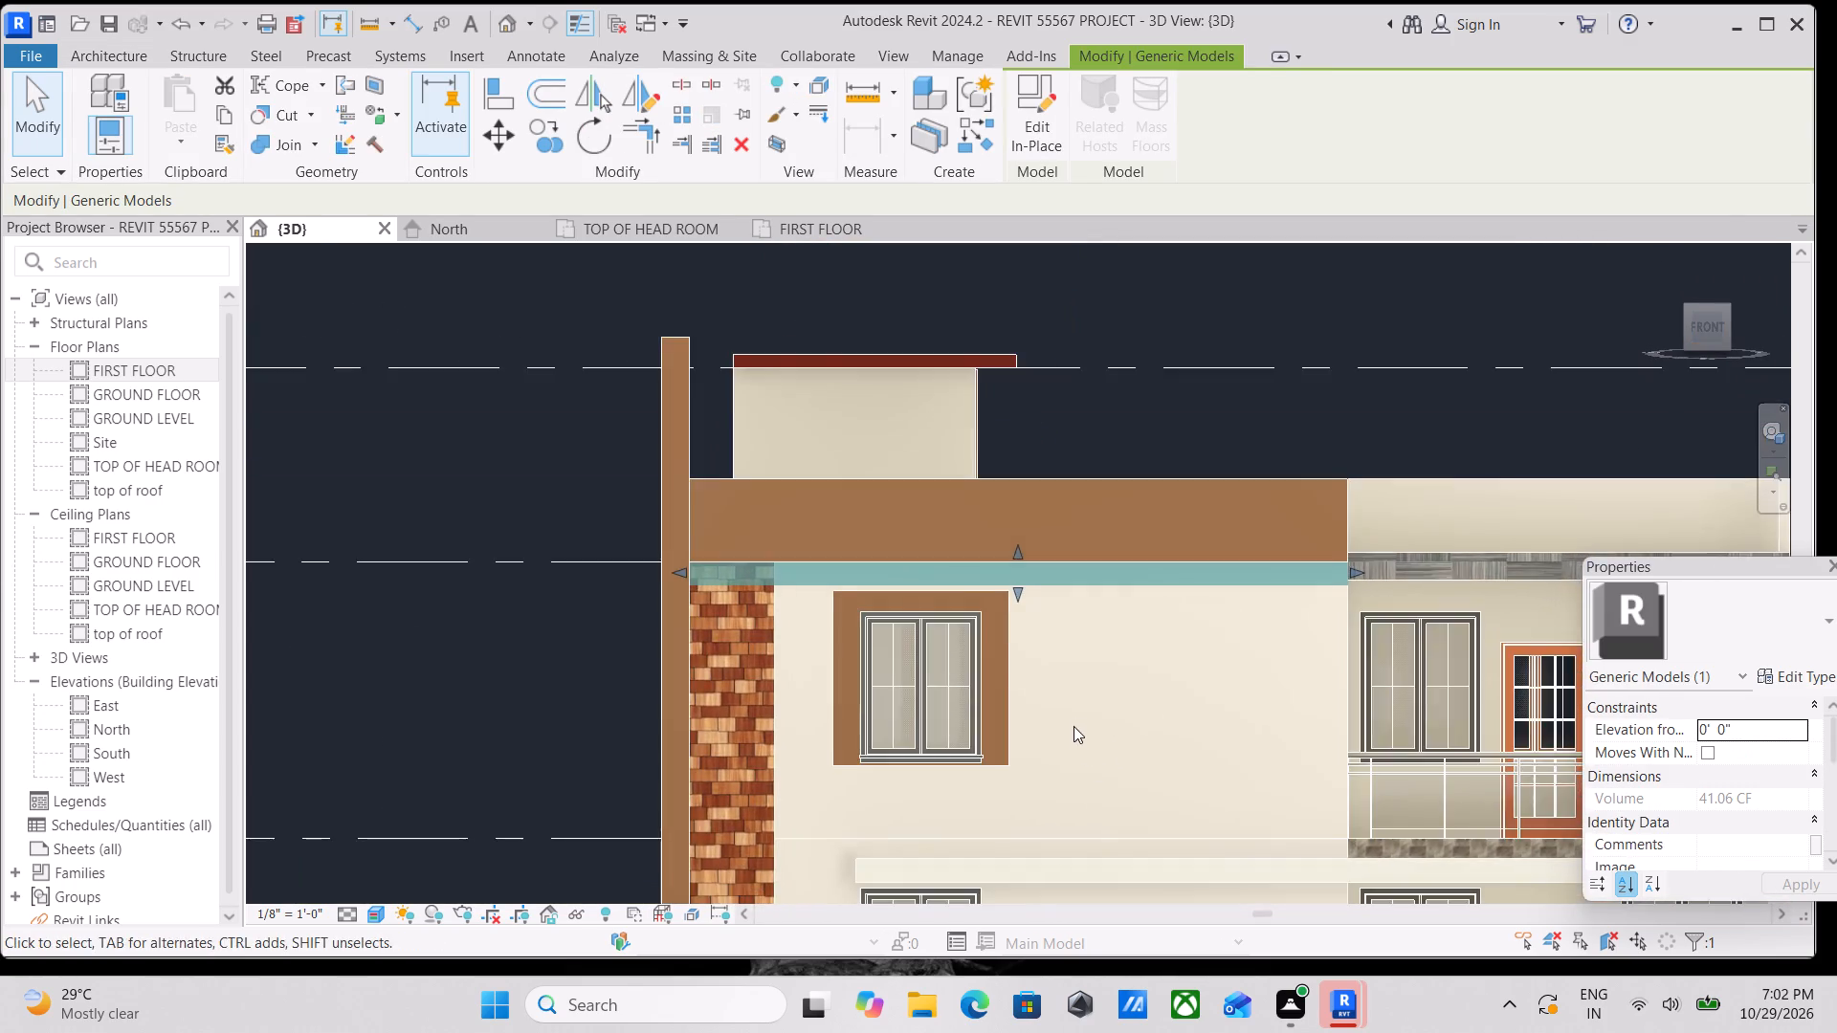
scroll(1078, 720, "up", 2)
middle_click_drag(1049, 698, 1071, 728)
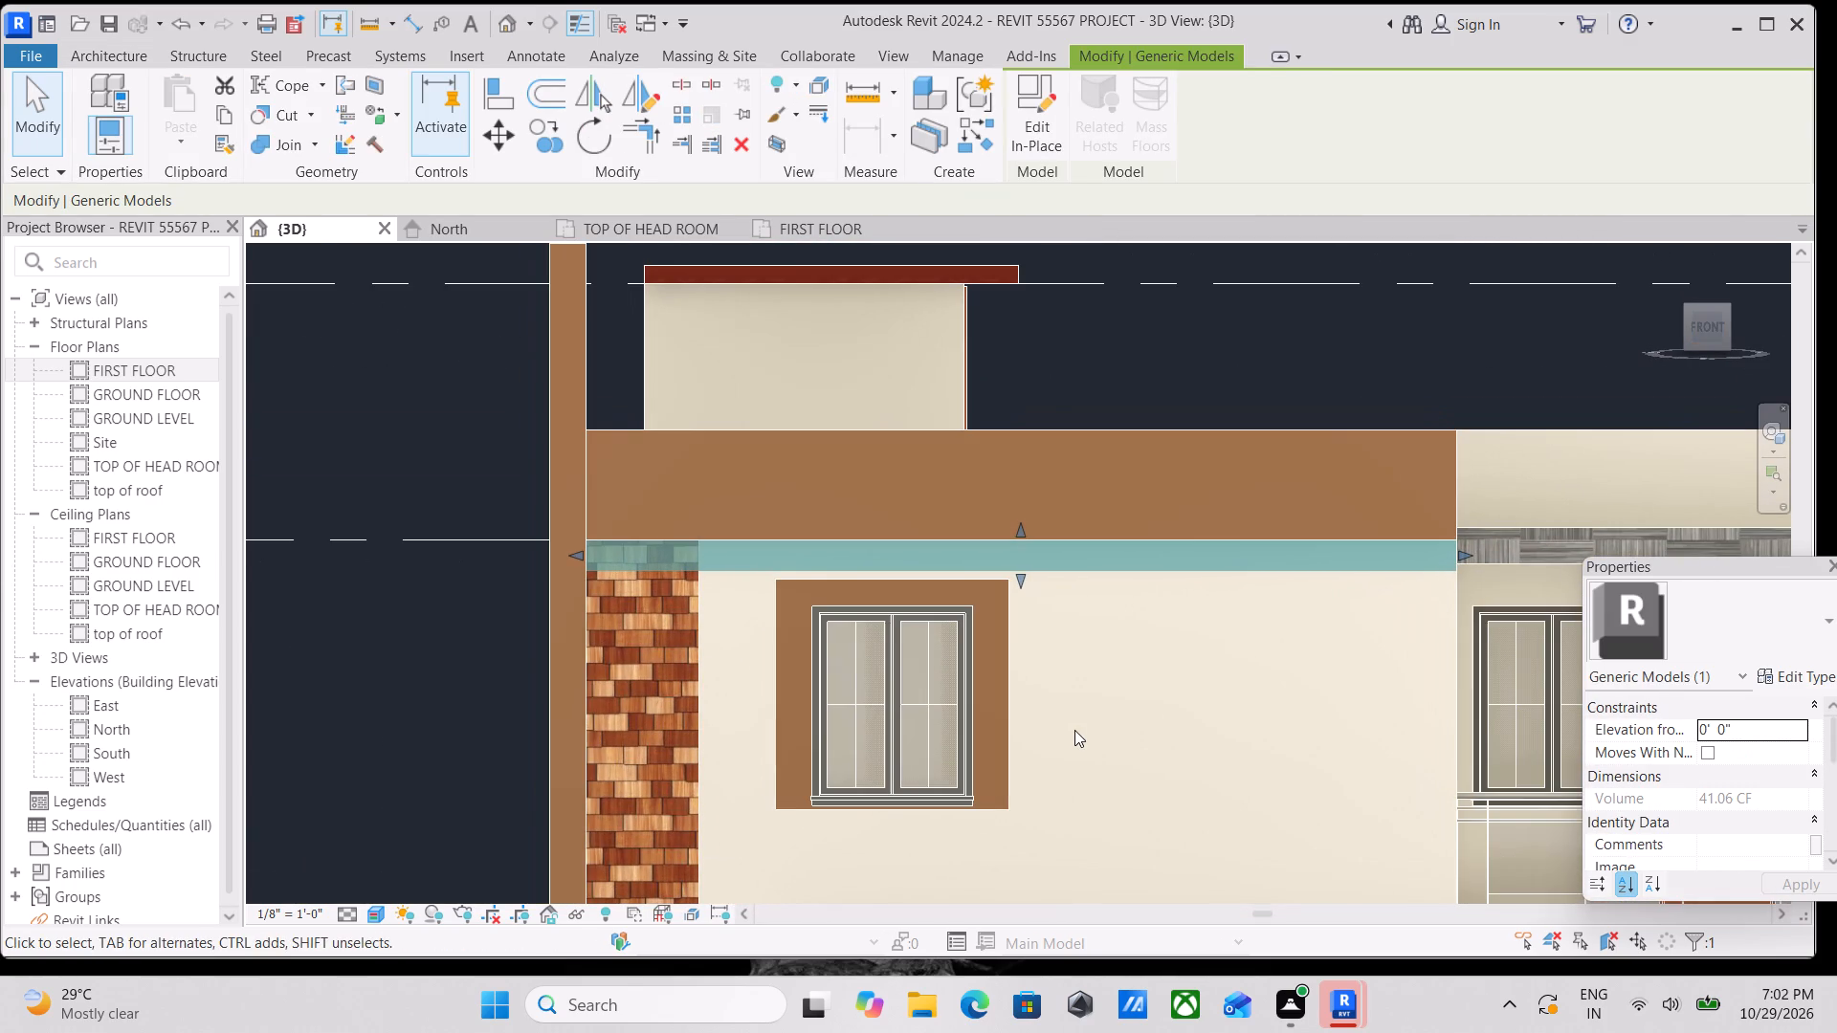
key("Escape")
scroll(1078, 738, "down", 2)
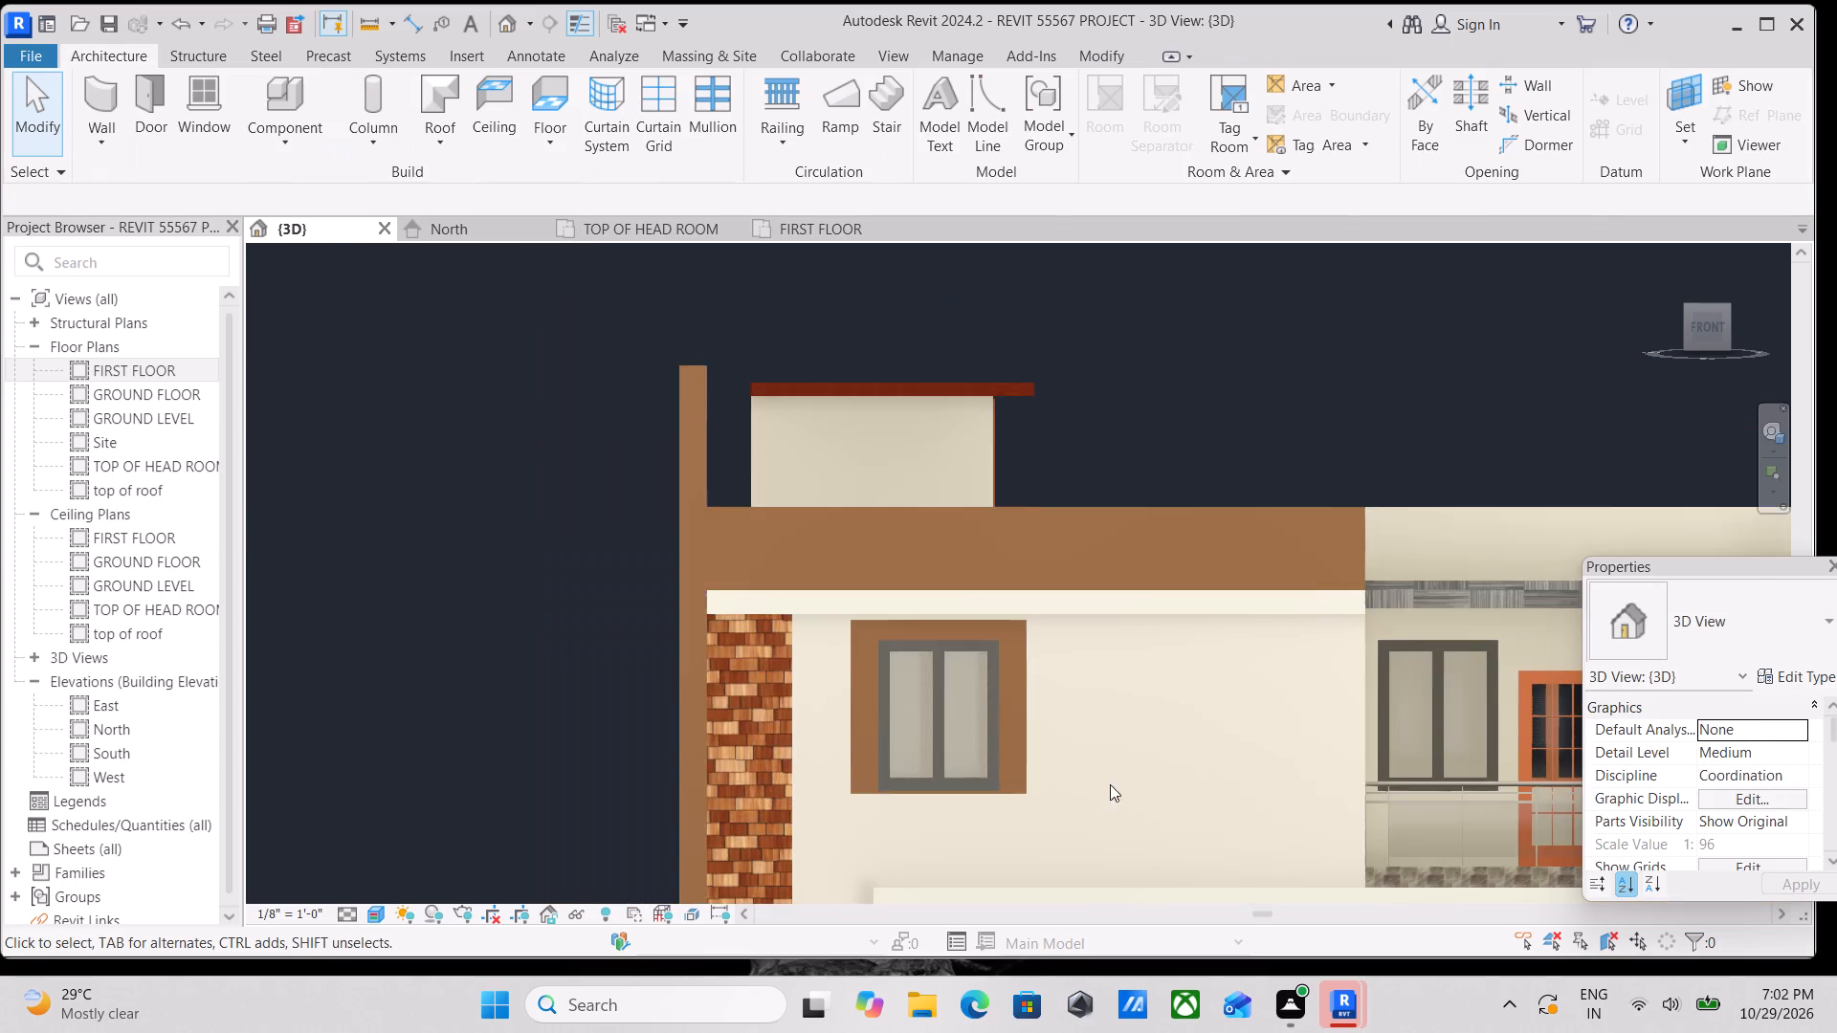
Examine the white bands and the balcony corner from the front and from the balcony-side corner.
scroll(1228, 847, "down", 1)
middle_click_drag(1244, 748, 1133, 838, "shift")
scroll(1191, 779, "down", 1, "shift")
middle_click_drag(1284, 779, 1014, 512)
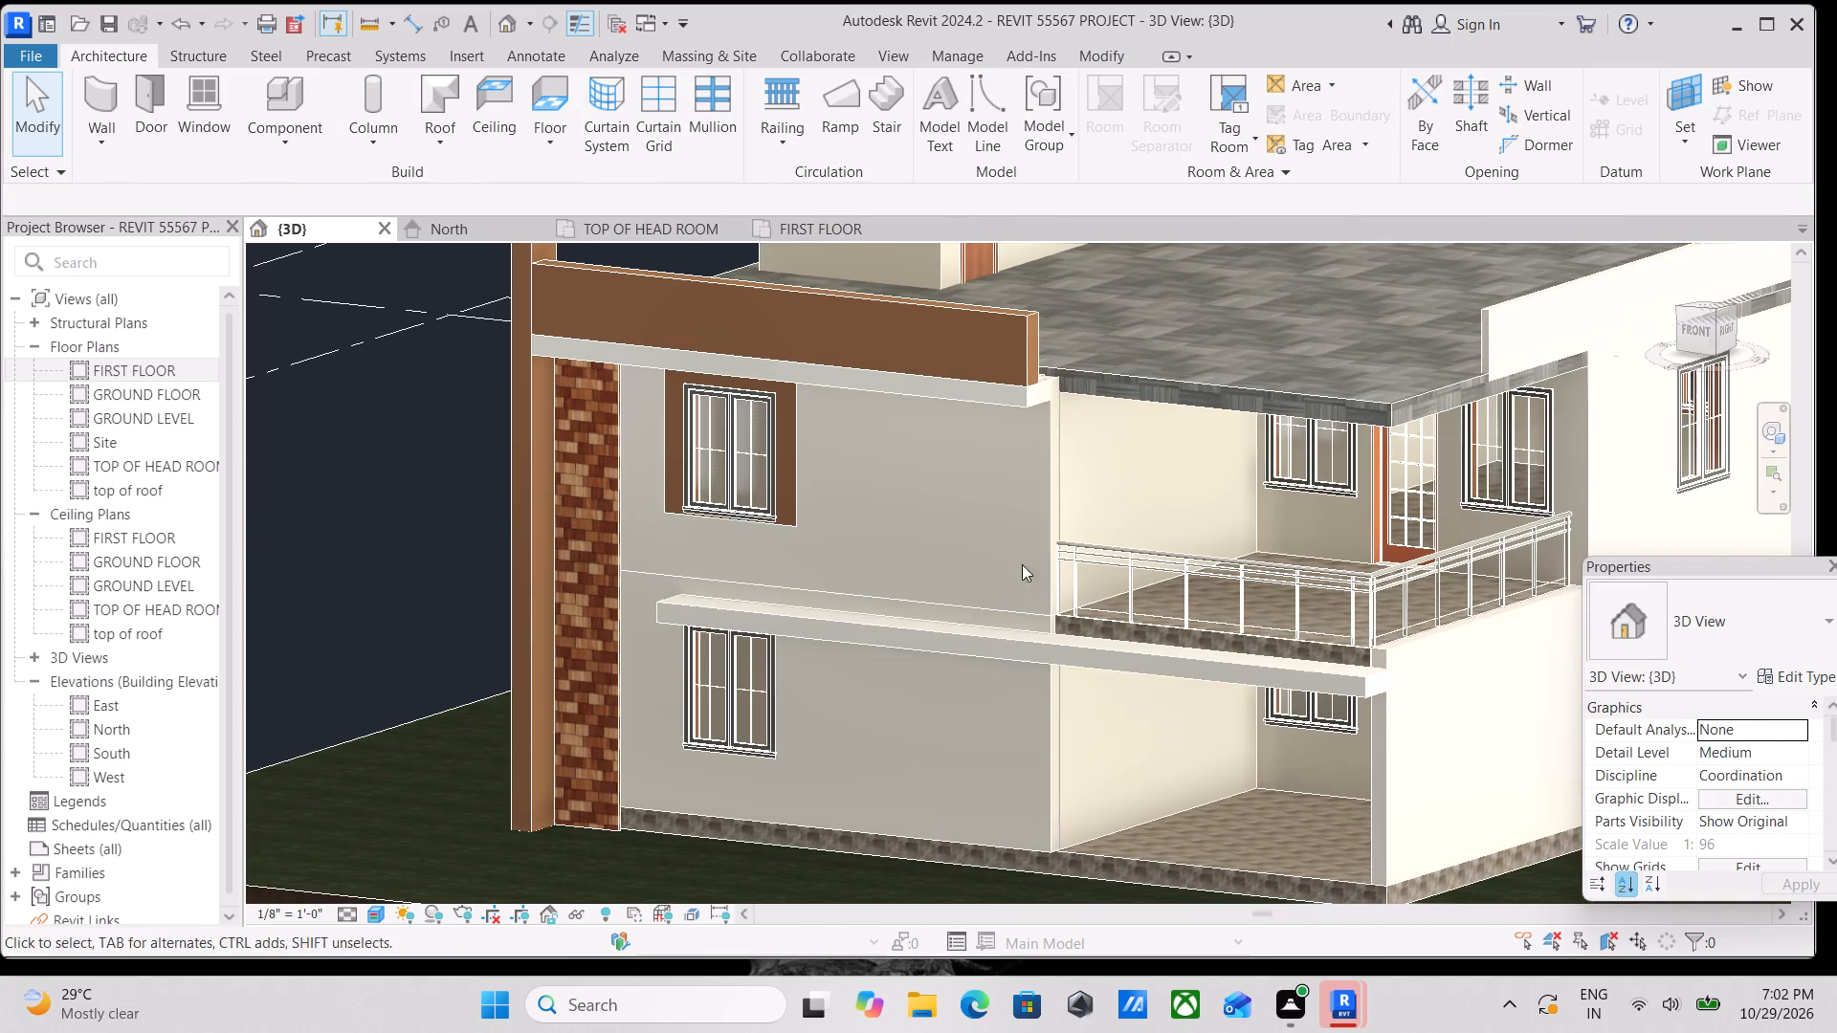
scroll(1096, 721, "down", 2)
middle_click_drag(1102, 713, 1164, 678)
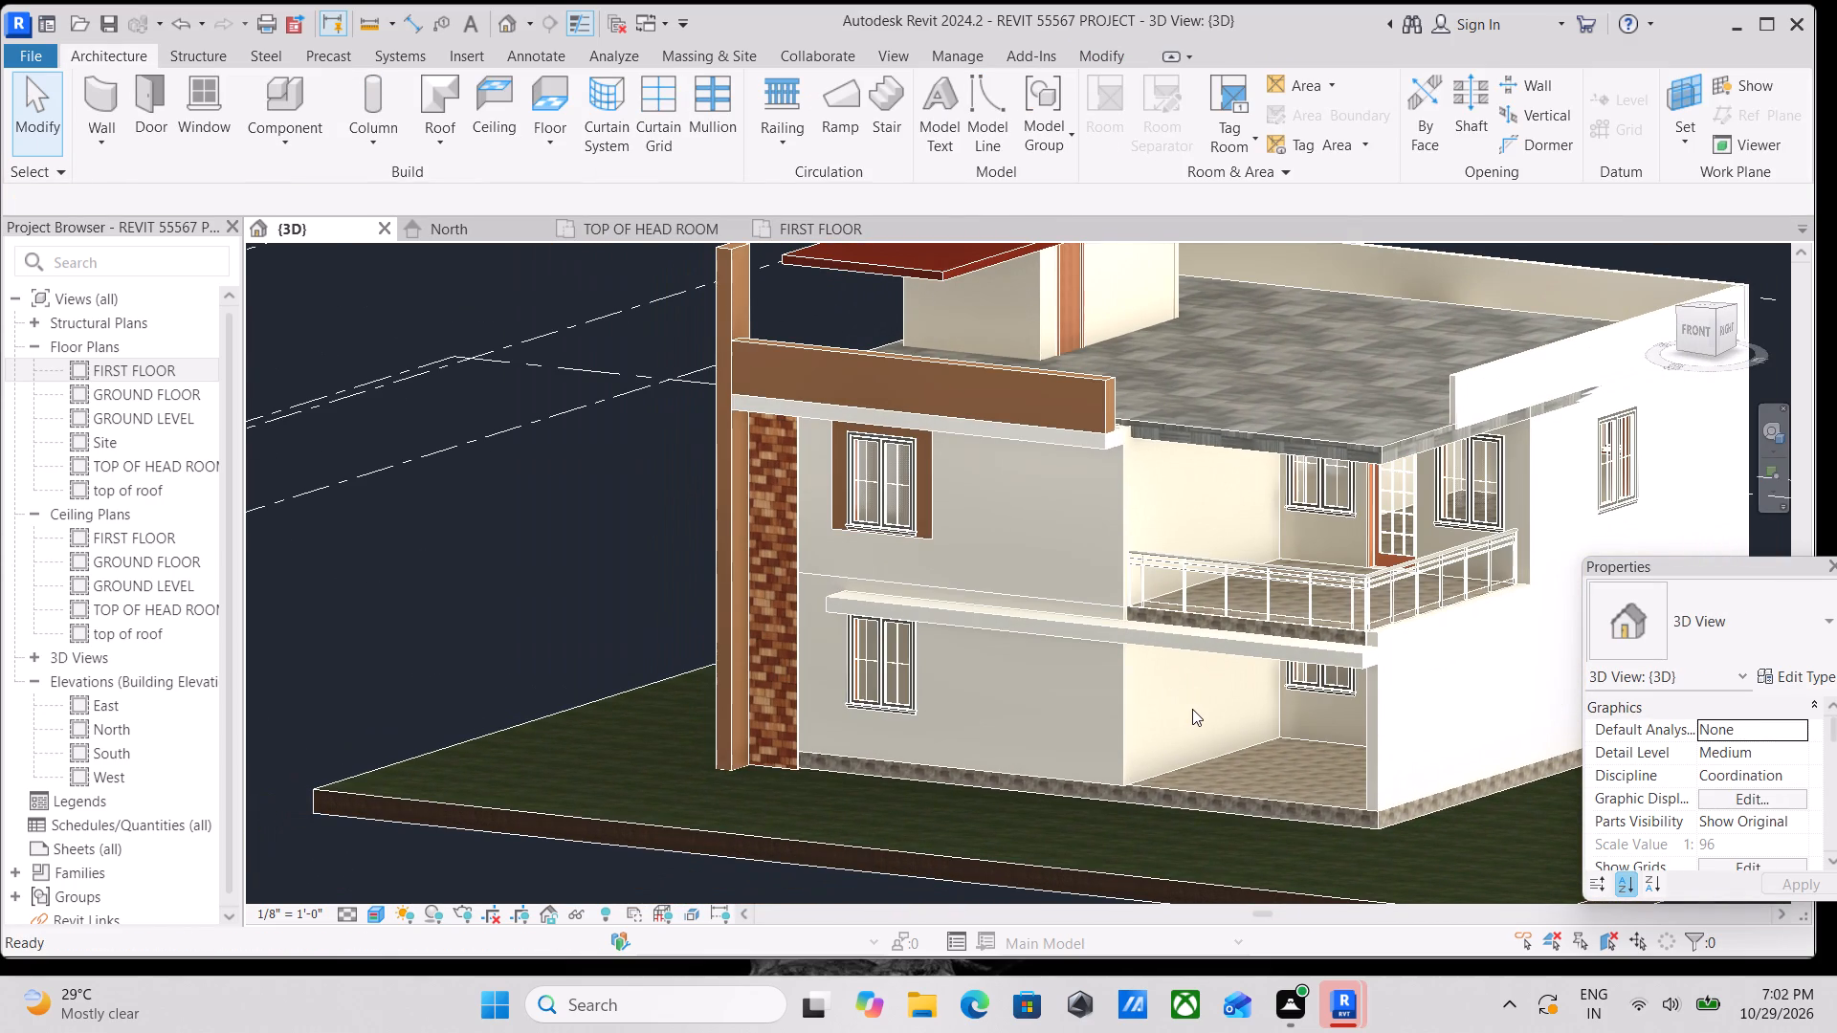
middle_click_drag(1165, 701, 1044, 680)
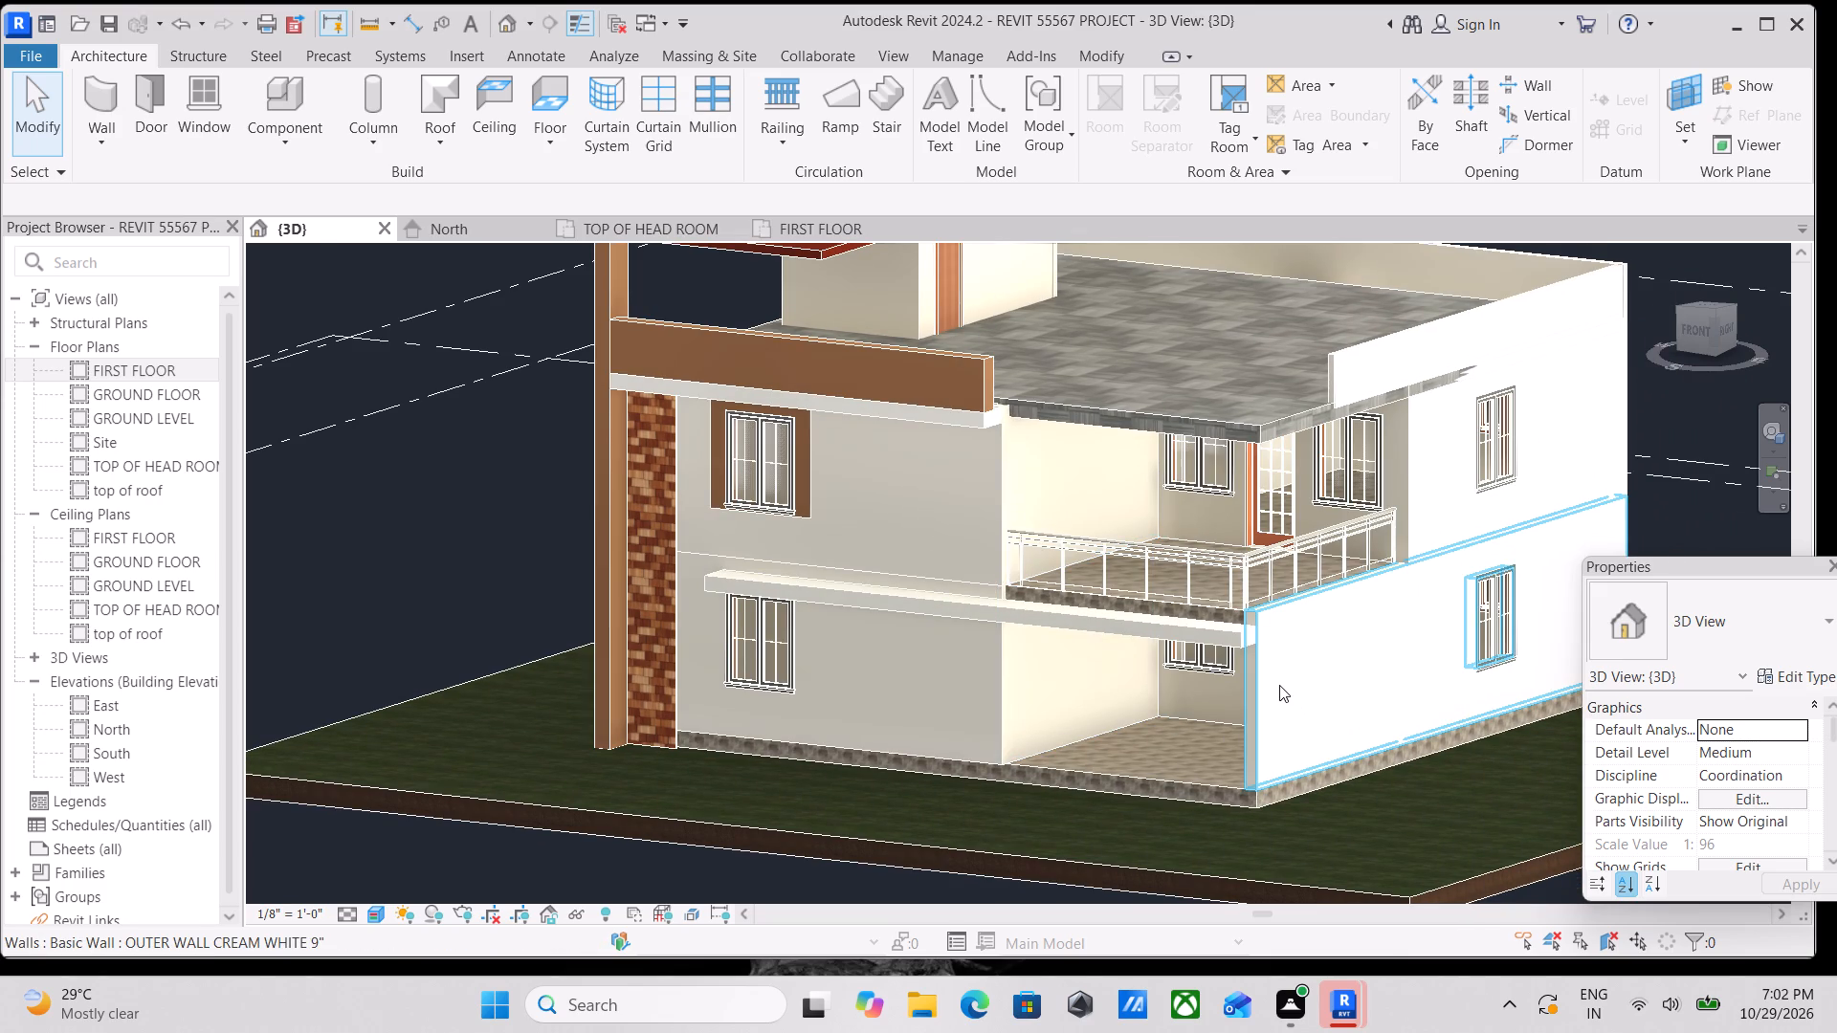
scroll(1276, 651, "up", 1)
middle_click_drag(1256, 677, 1211, 698, "shift")
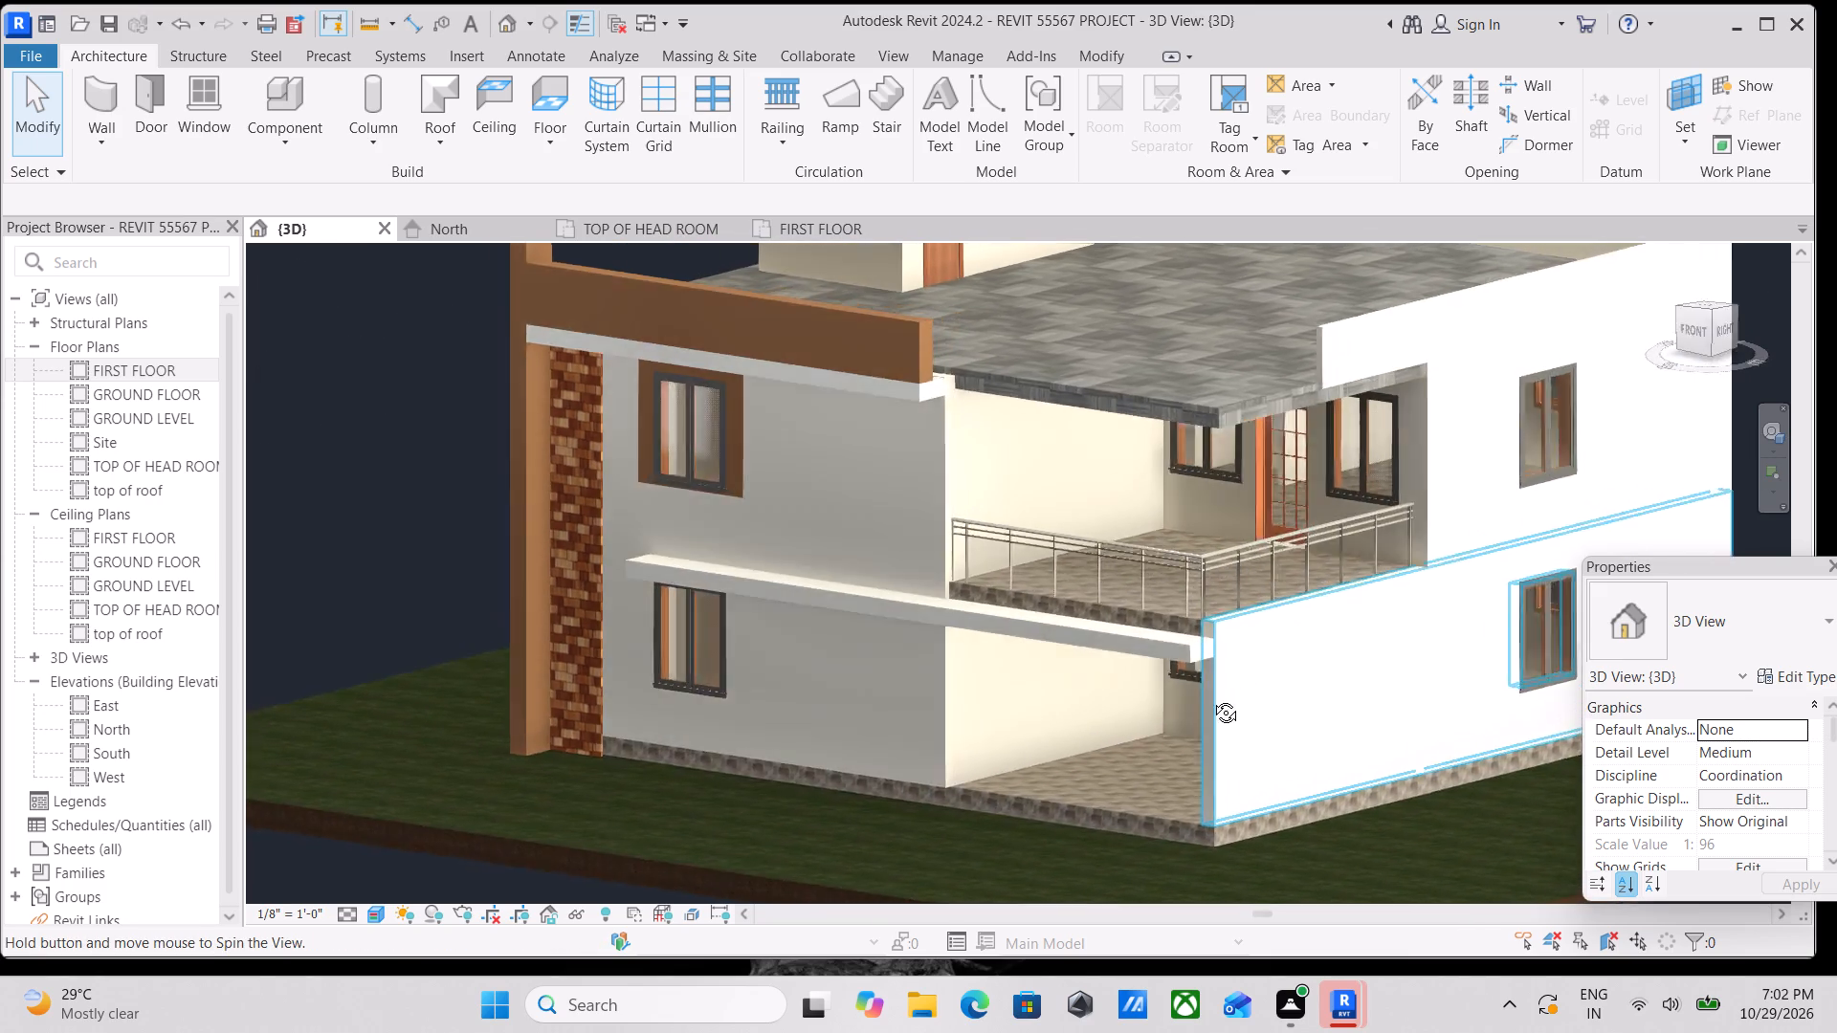
middle_click_drag(1211, 698, 1154, 721, "shift")
scroll(1120, 715, "up", 2)
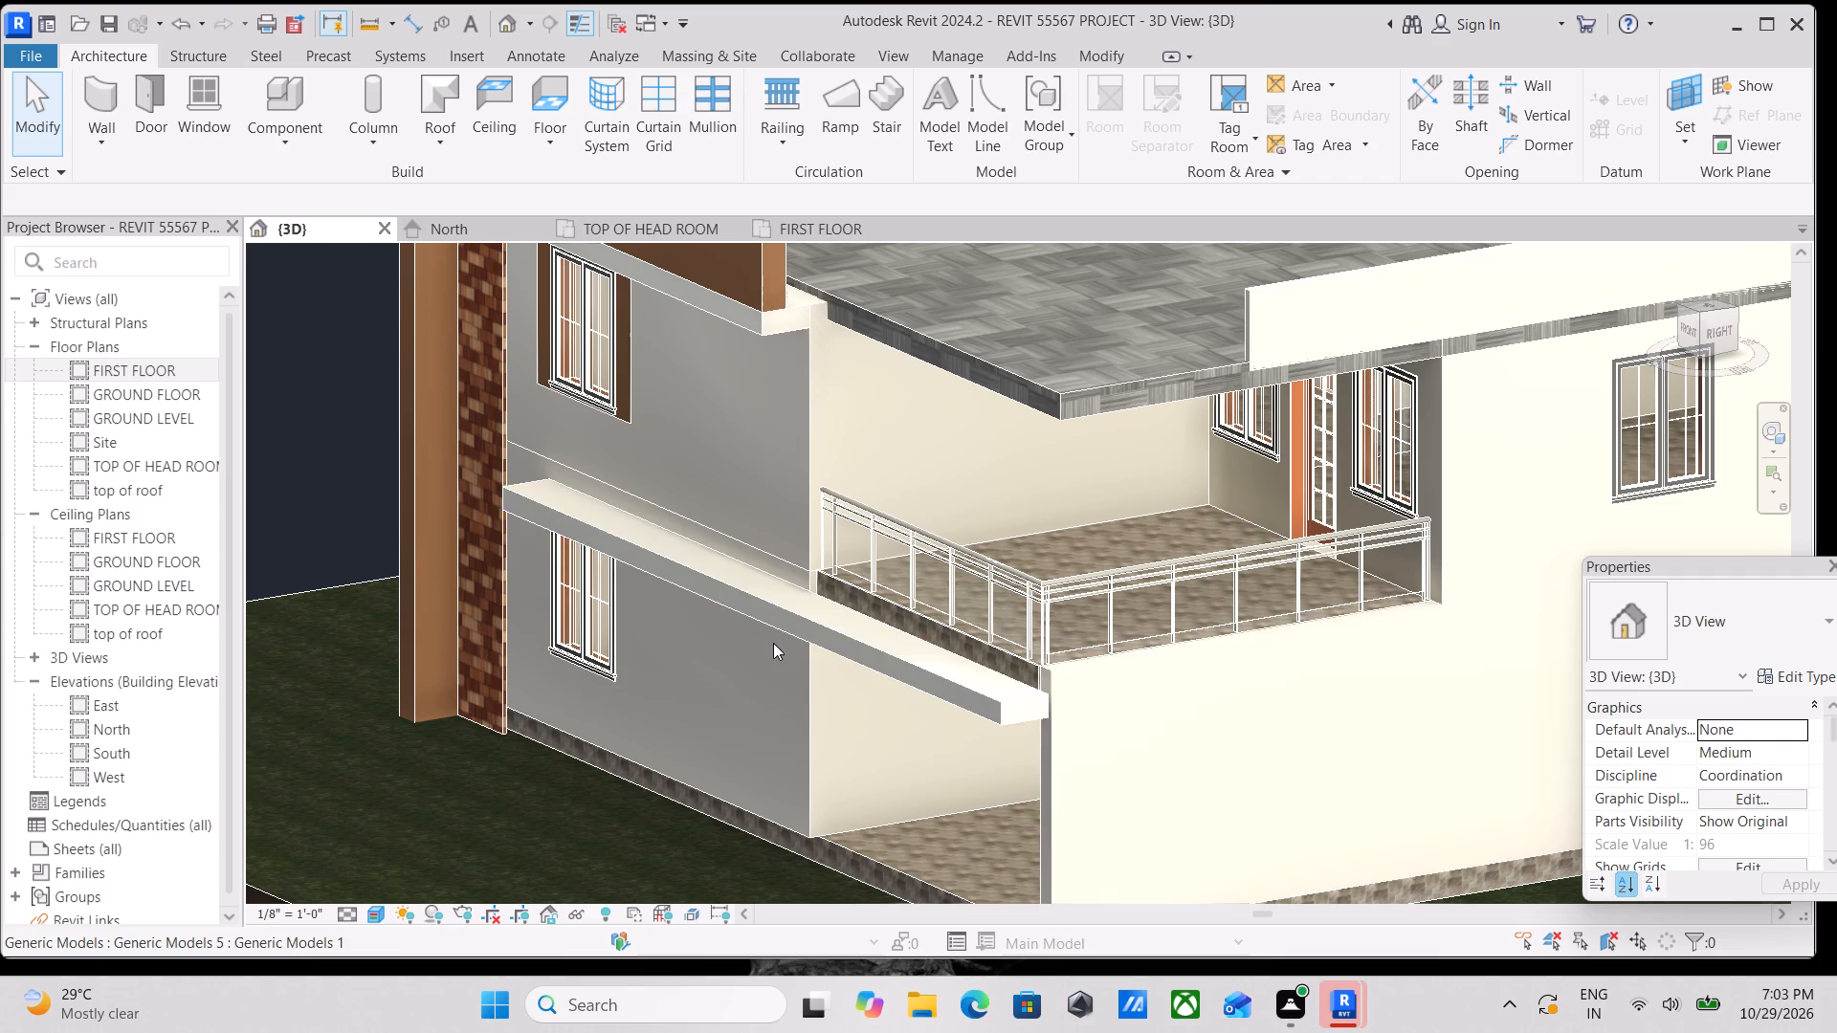
Examine the balcony opening, the roof slab edge and both white bands in straight and angled front views.
middle_click_drag(774, 643, 923, 660, "shift")
scroll(898, 674, "down", 1)
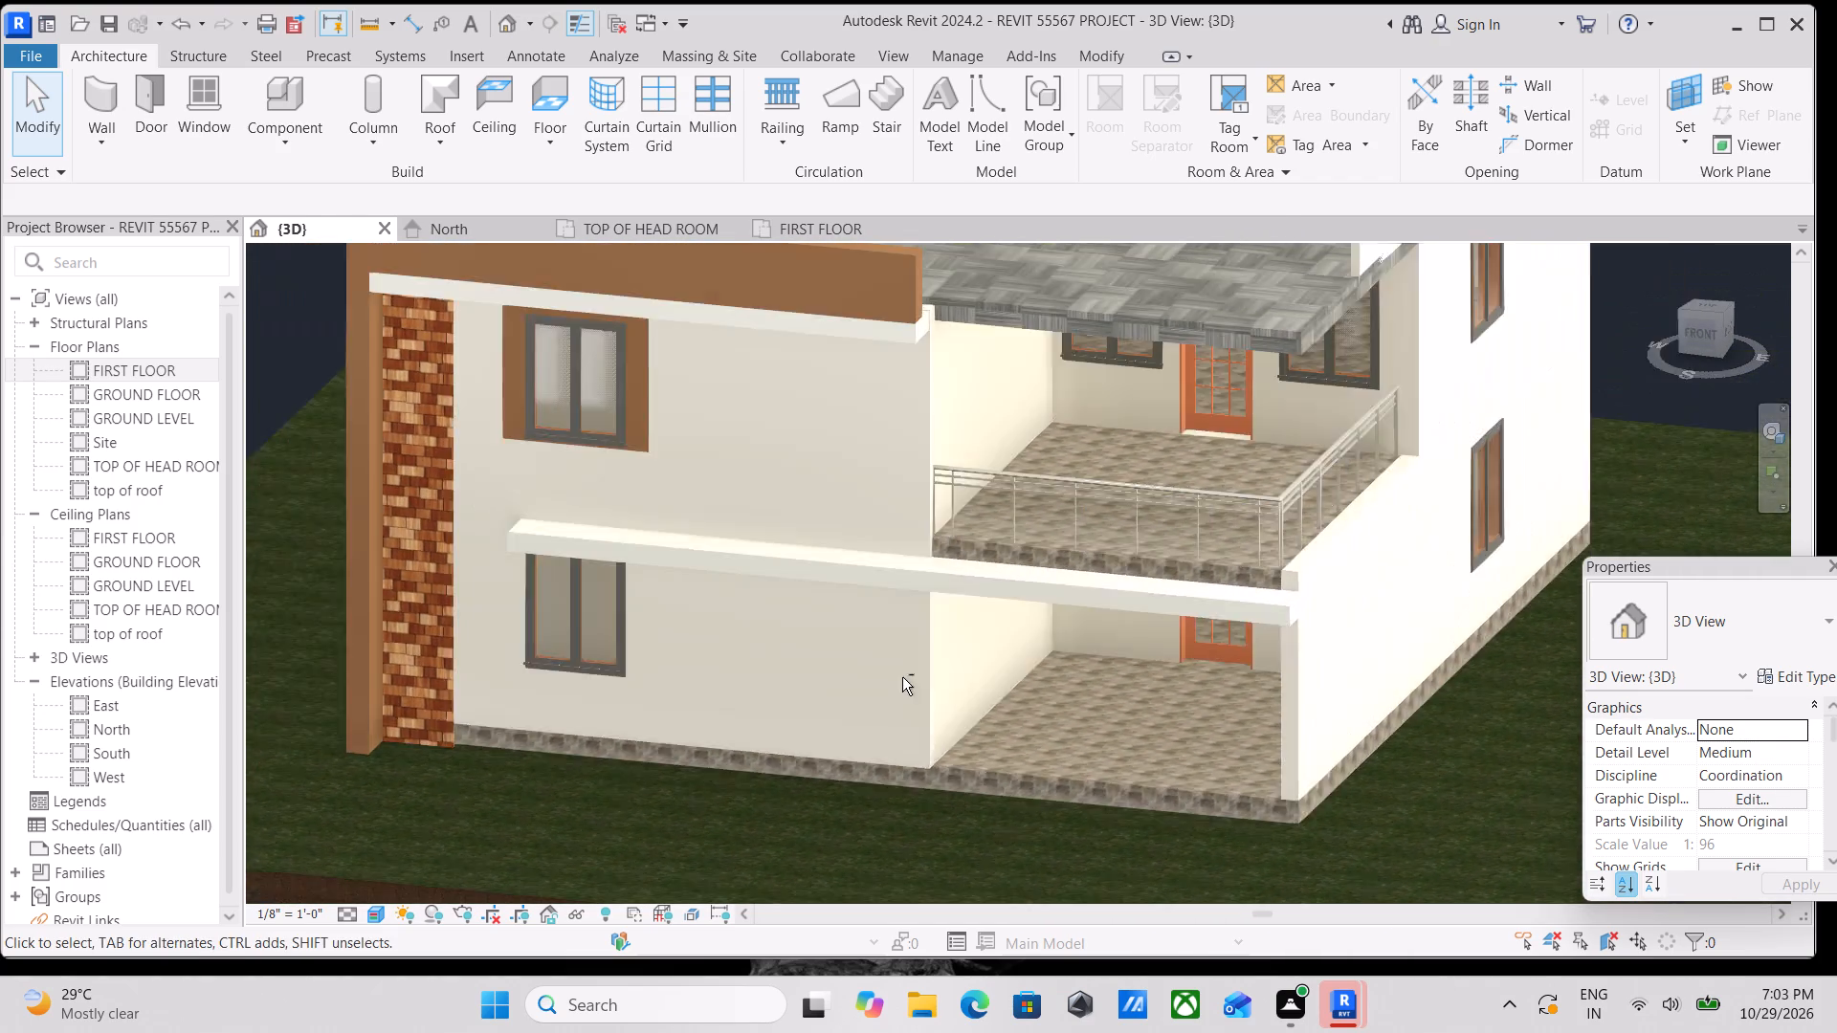
middle_click_drag(921, 686, 957, 677, "shift")
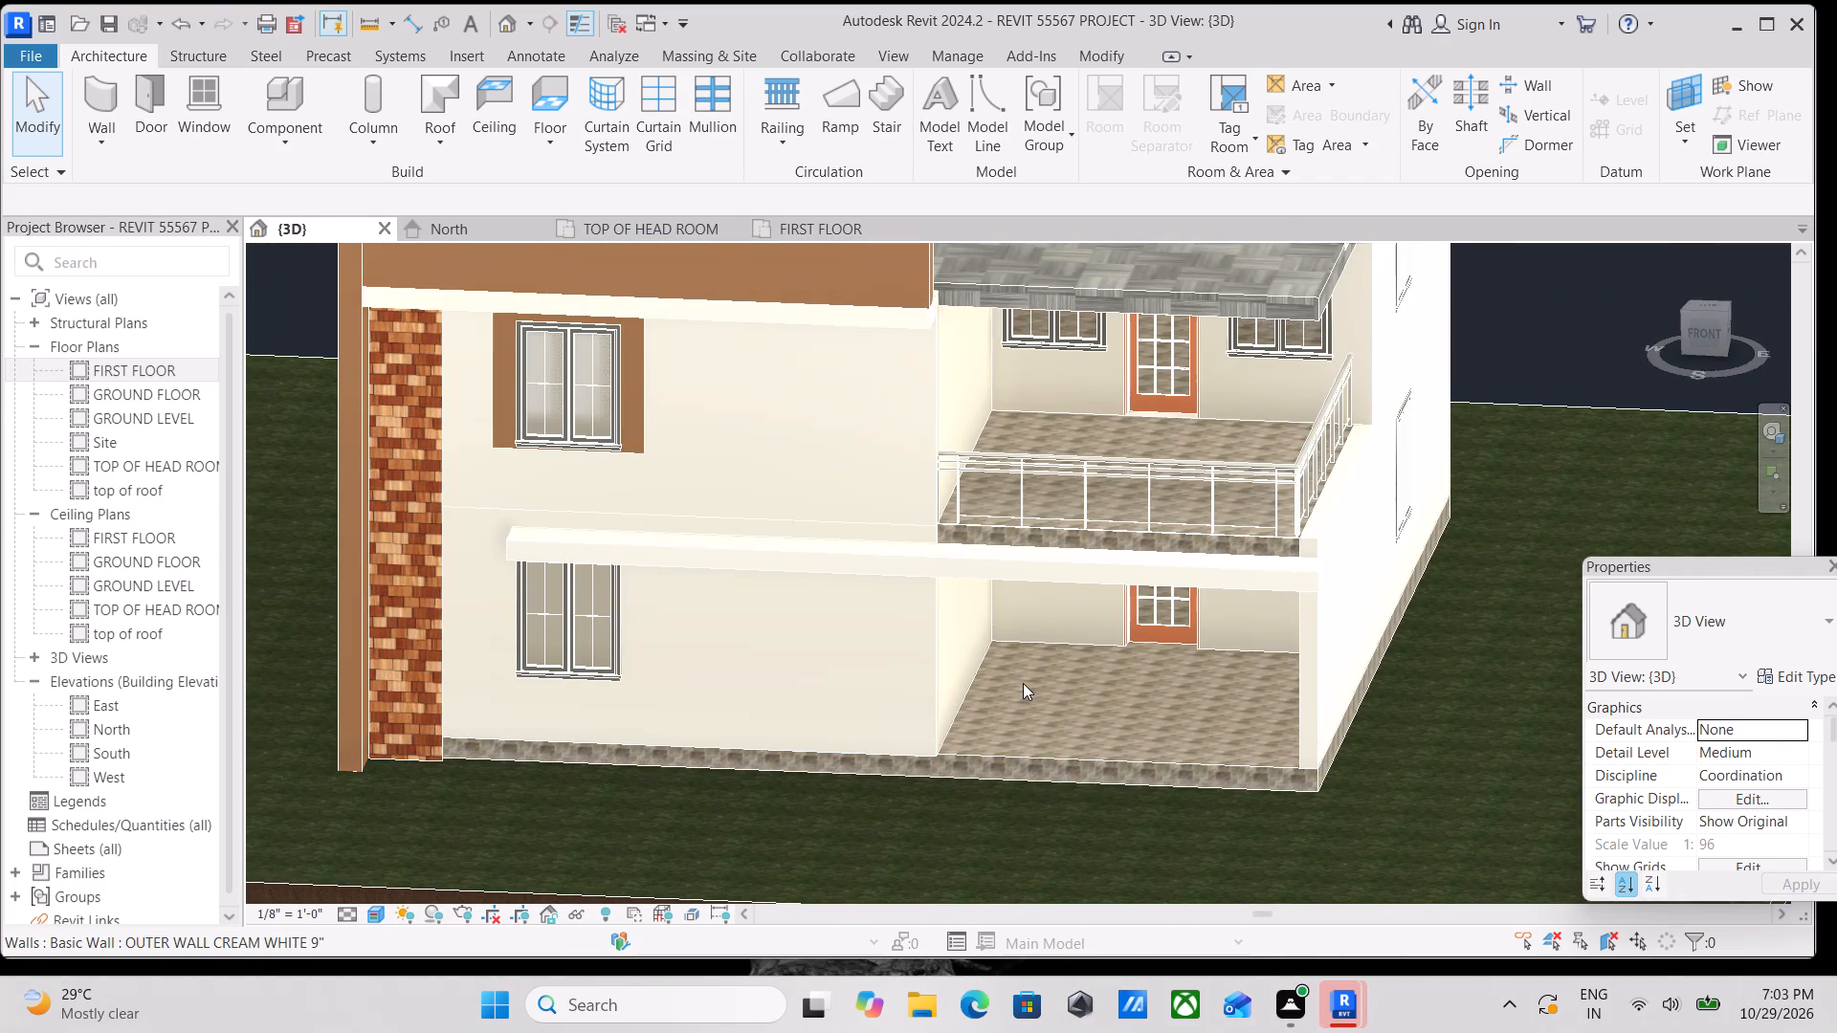
middle_click_drag(1137, 617, 1047, 646)
middle_click_drag(1094, 688, 1096, 666, "shift")
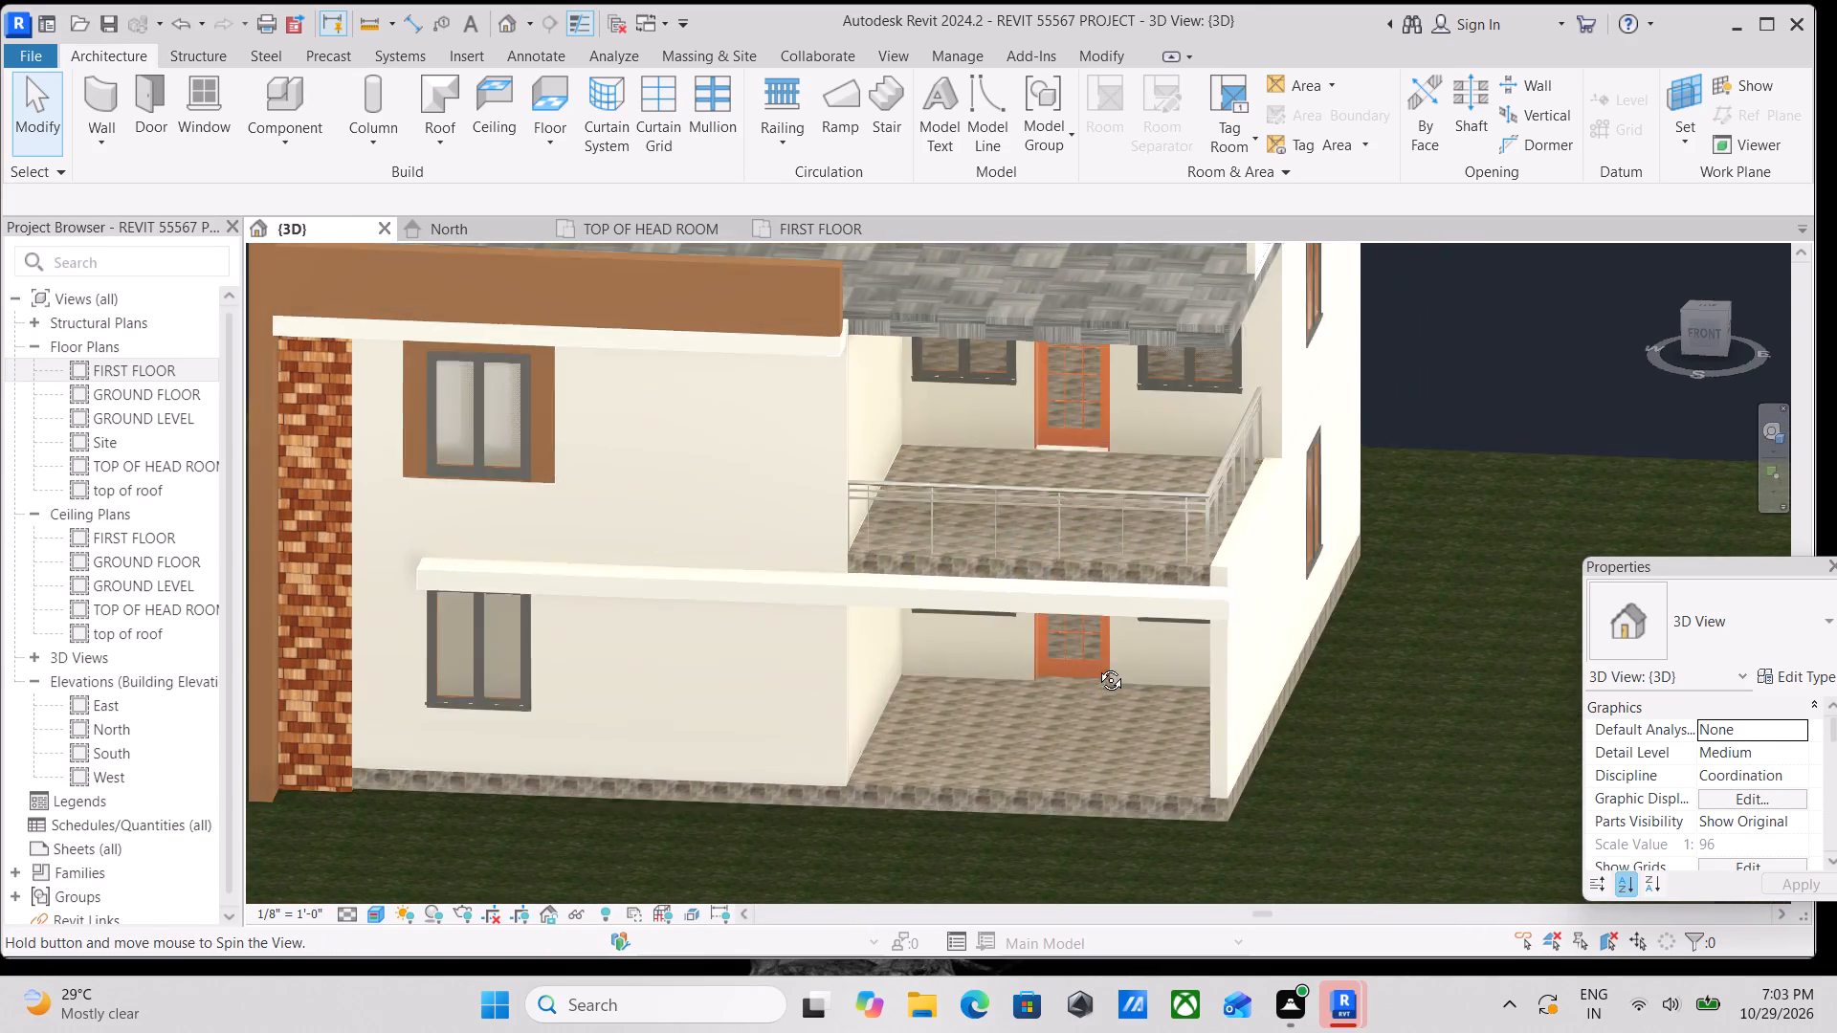
middle_click_drag(1096, 666, 1141, 549, "shift")
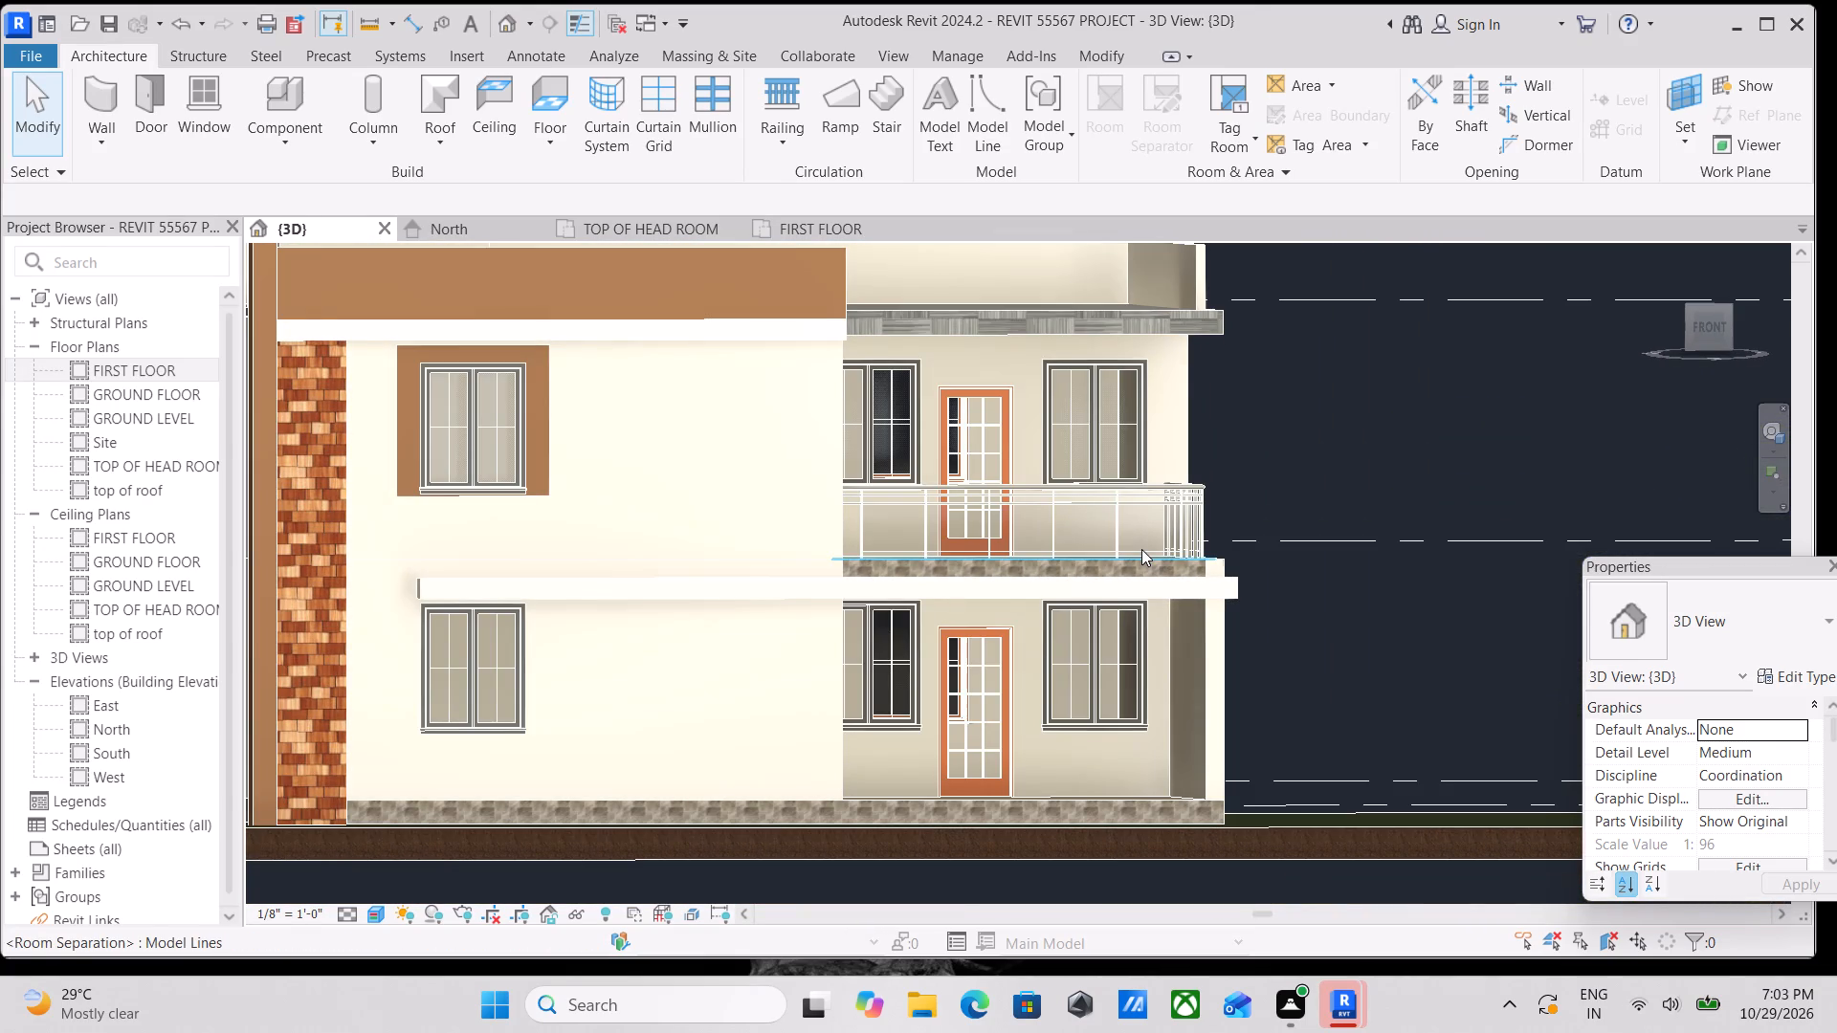
middle_click_drag(1141, 549, 1205, 564)
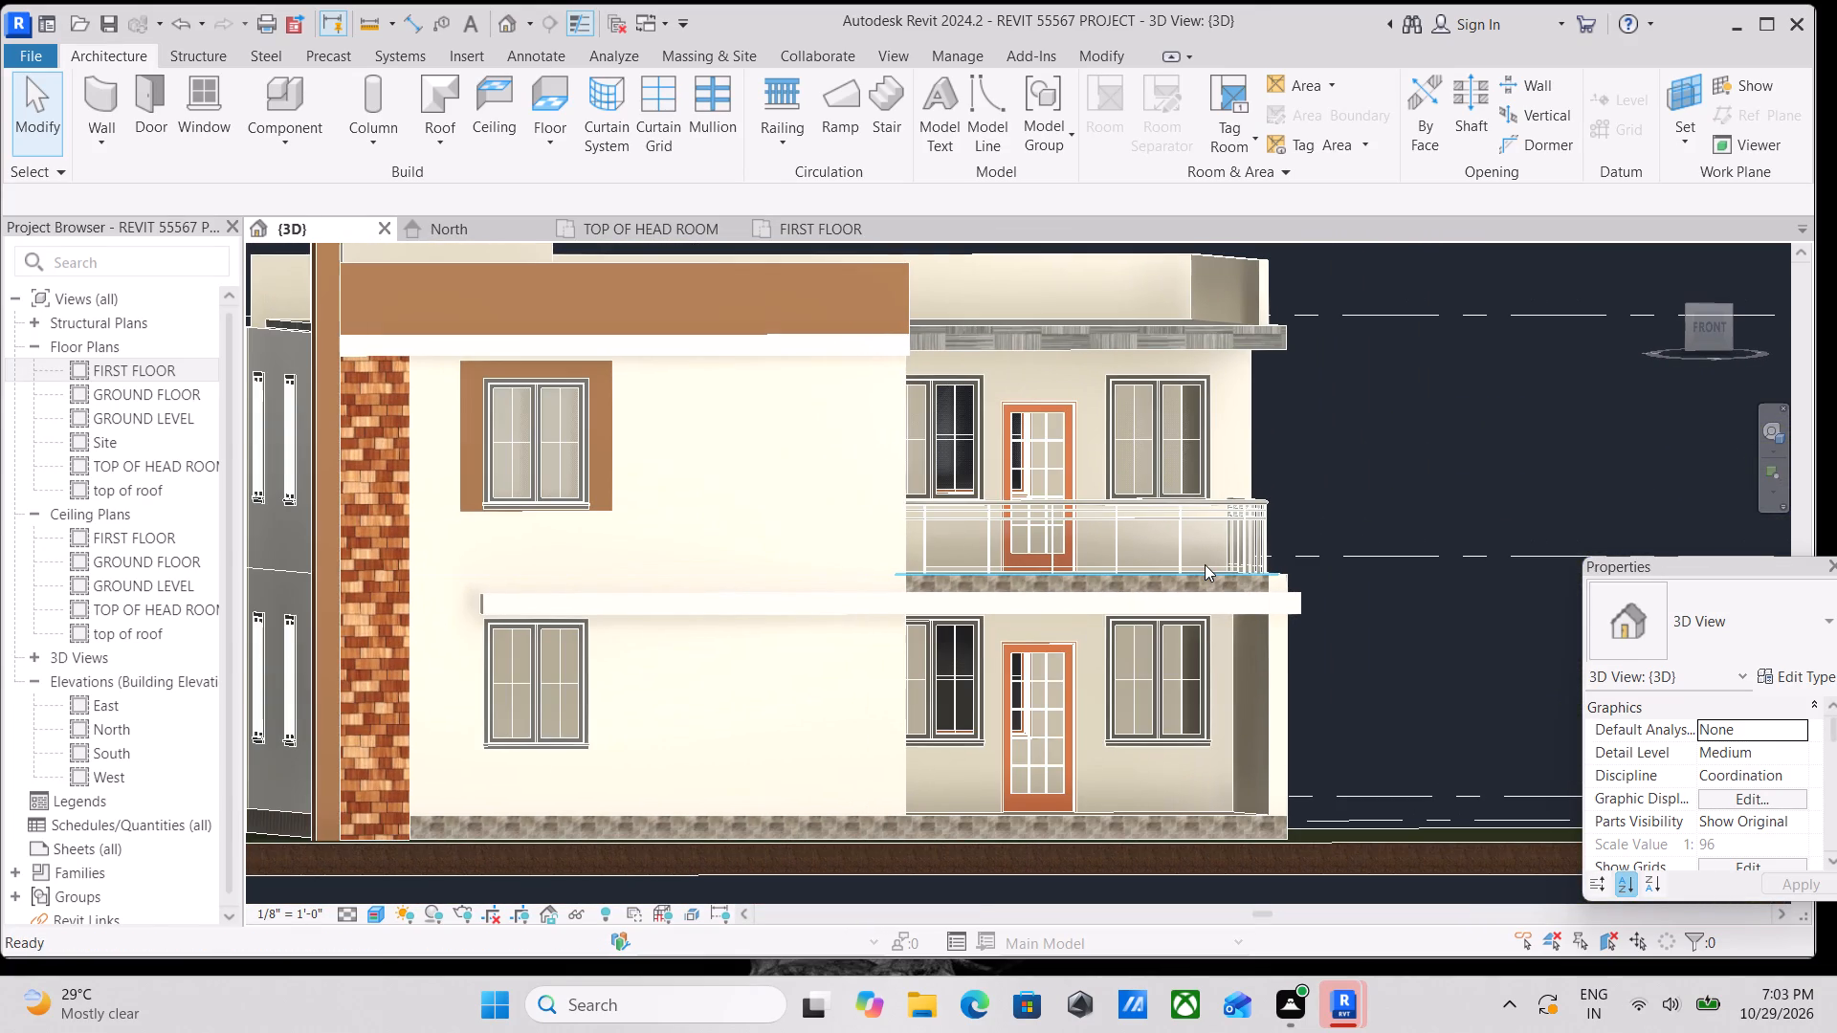
middle_click_drag(1205, 564, 1093, 625, "shift")
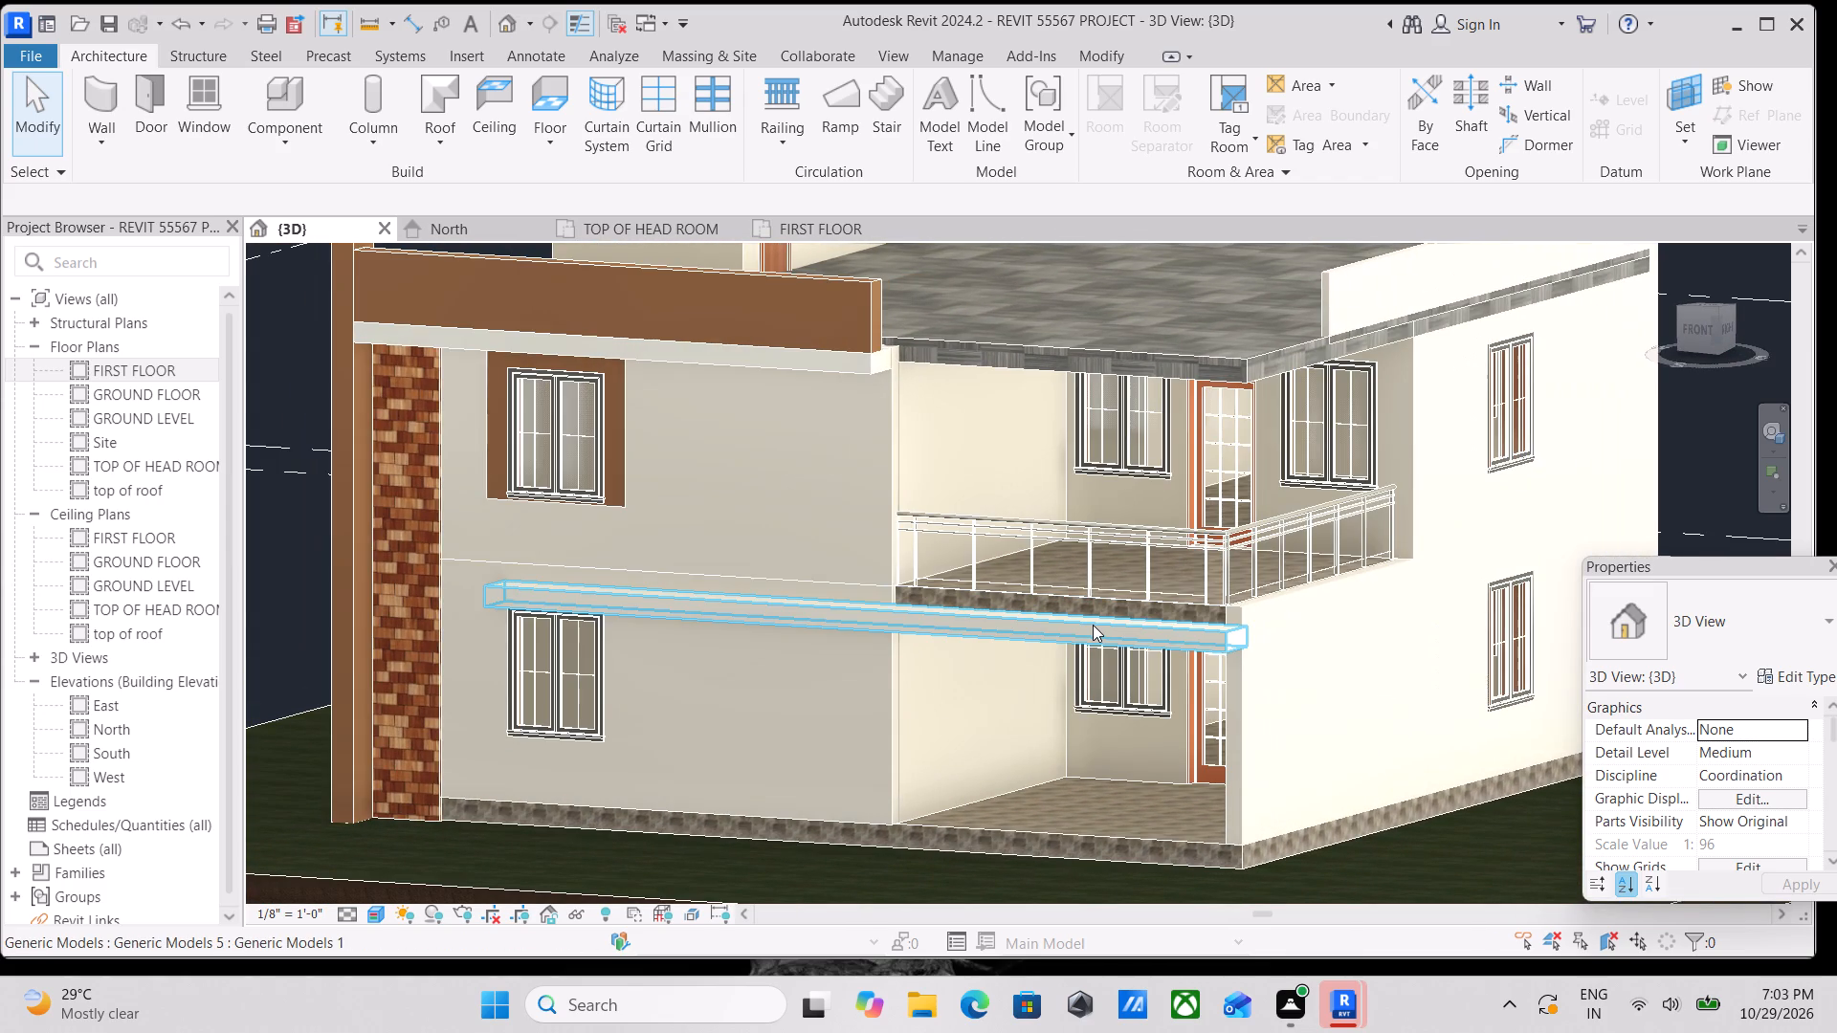
middle_click_drag(1103, 607, 1081, 657)
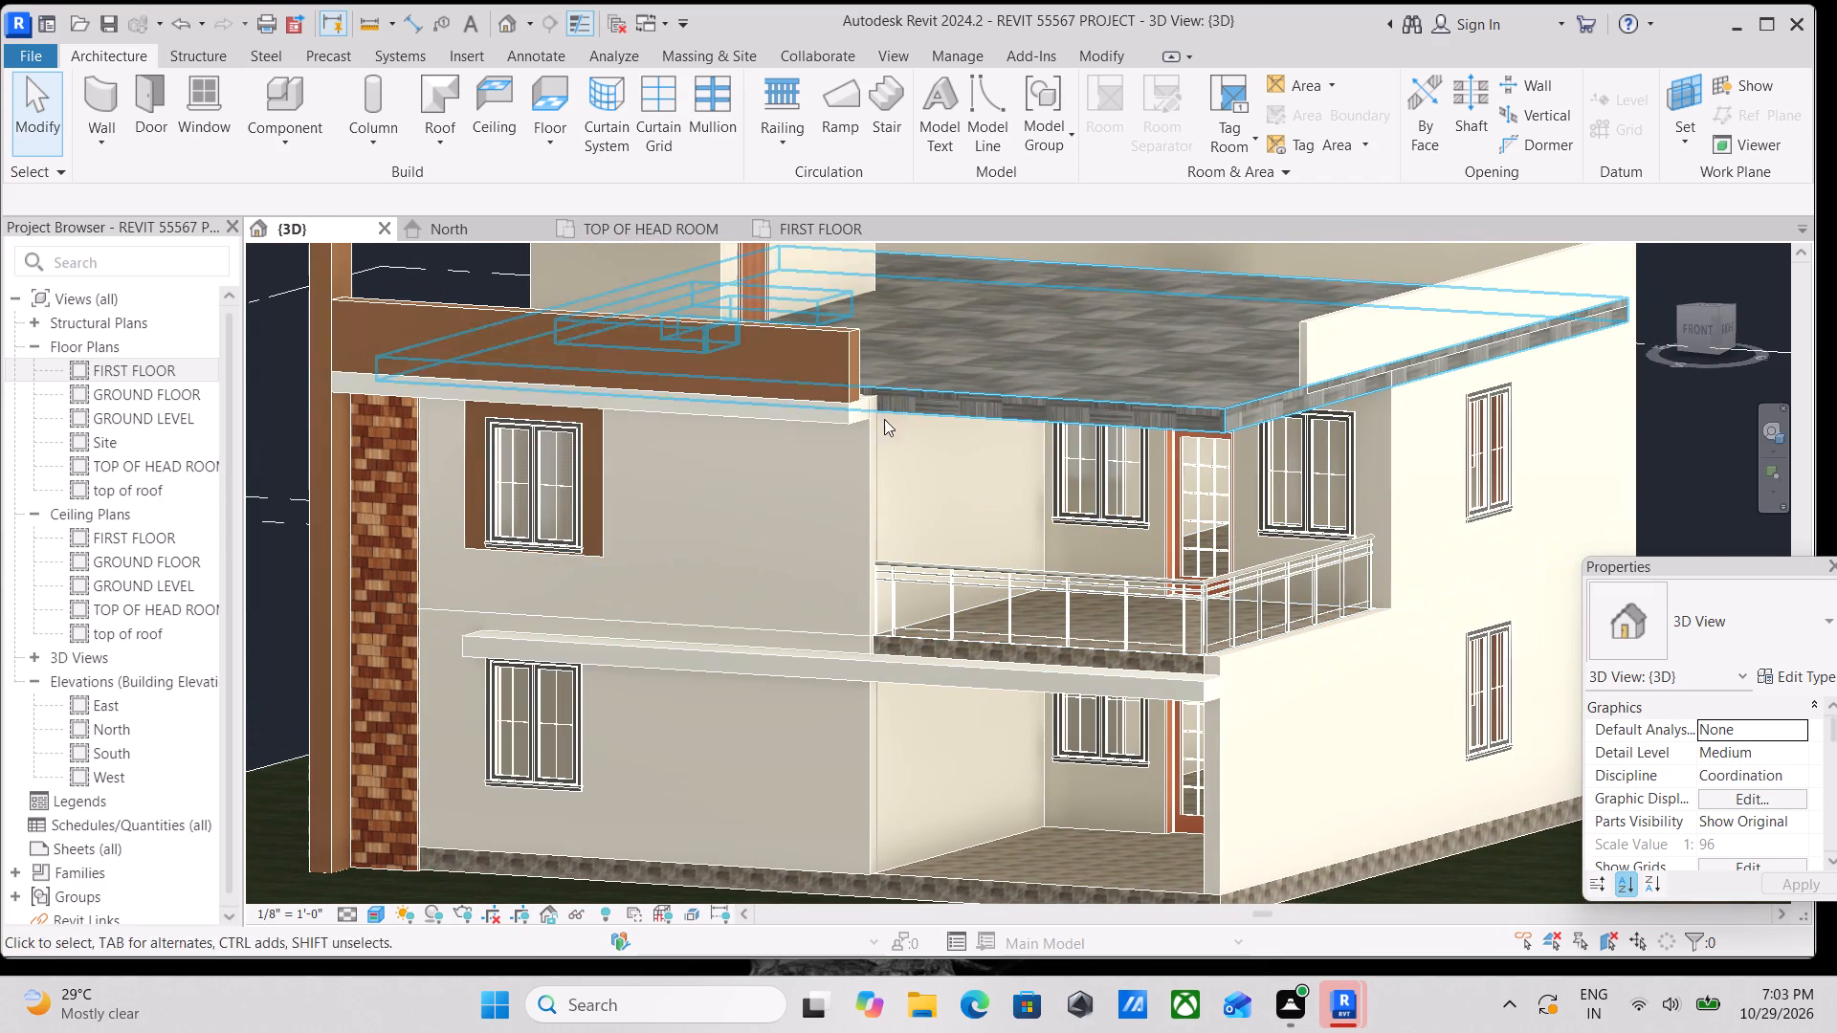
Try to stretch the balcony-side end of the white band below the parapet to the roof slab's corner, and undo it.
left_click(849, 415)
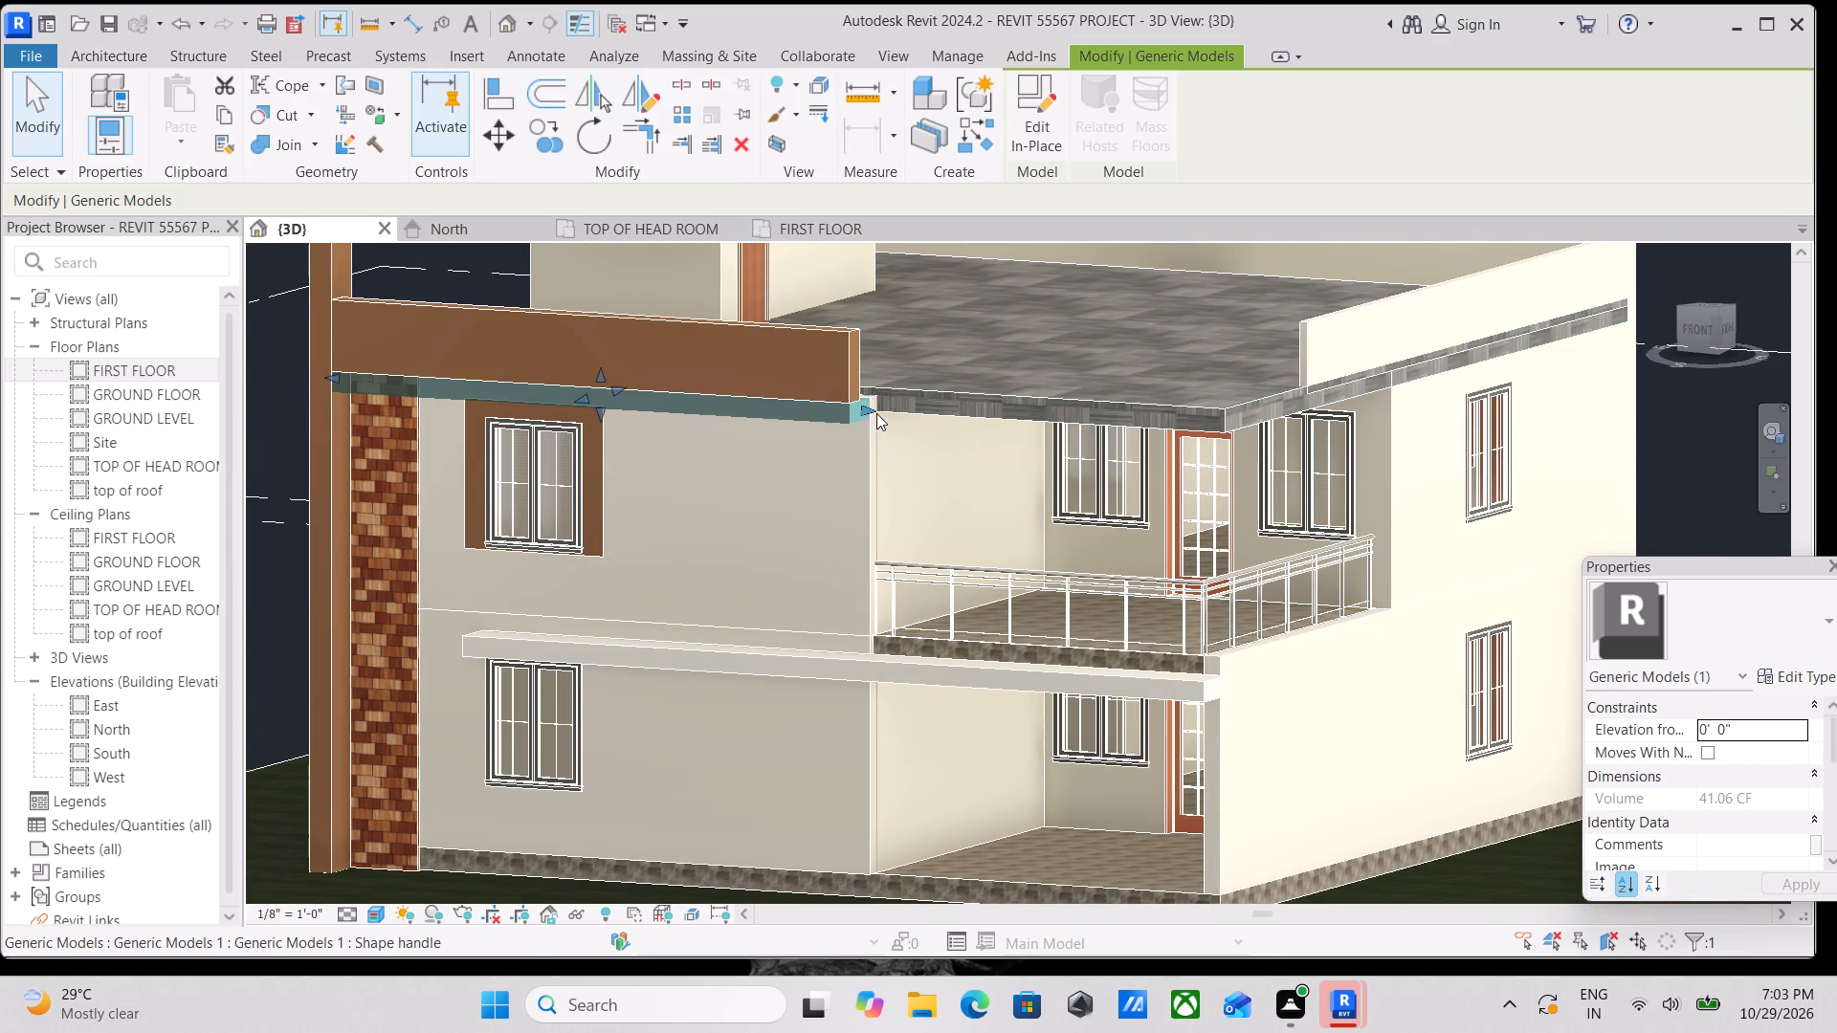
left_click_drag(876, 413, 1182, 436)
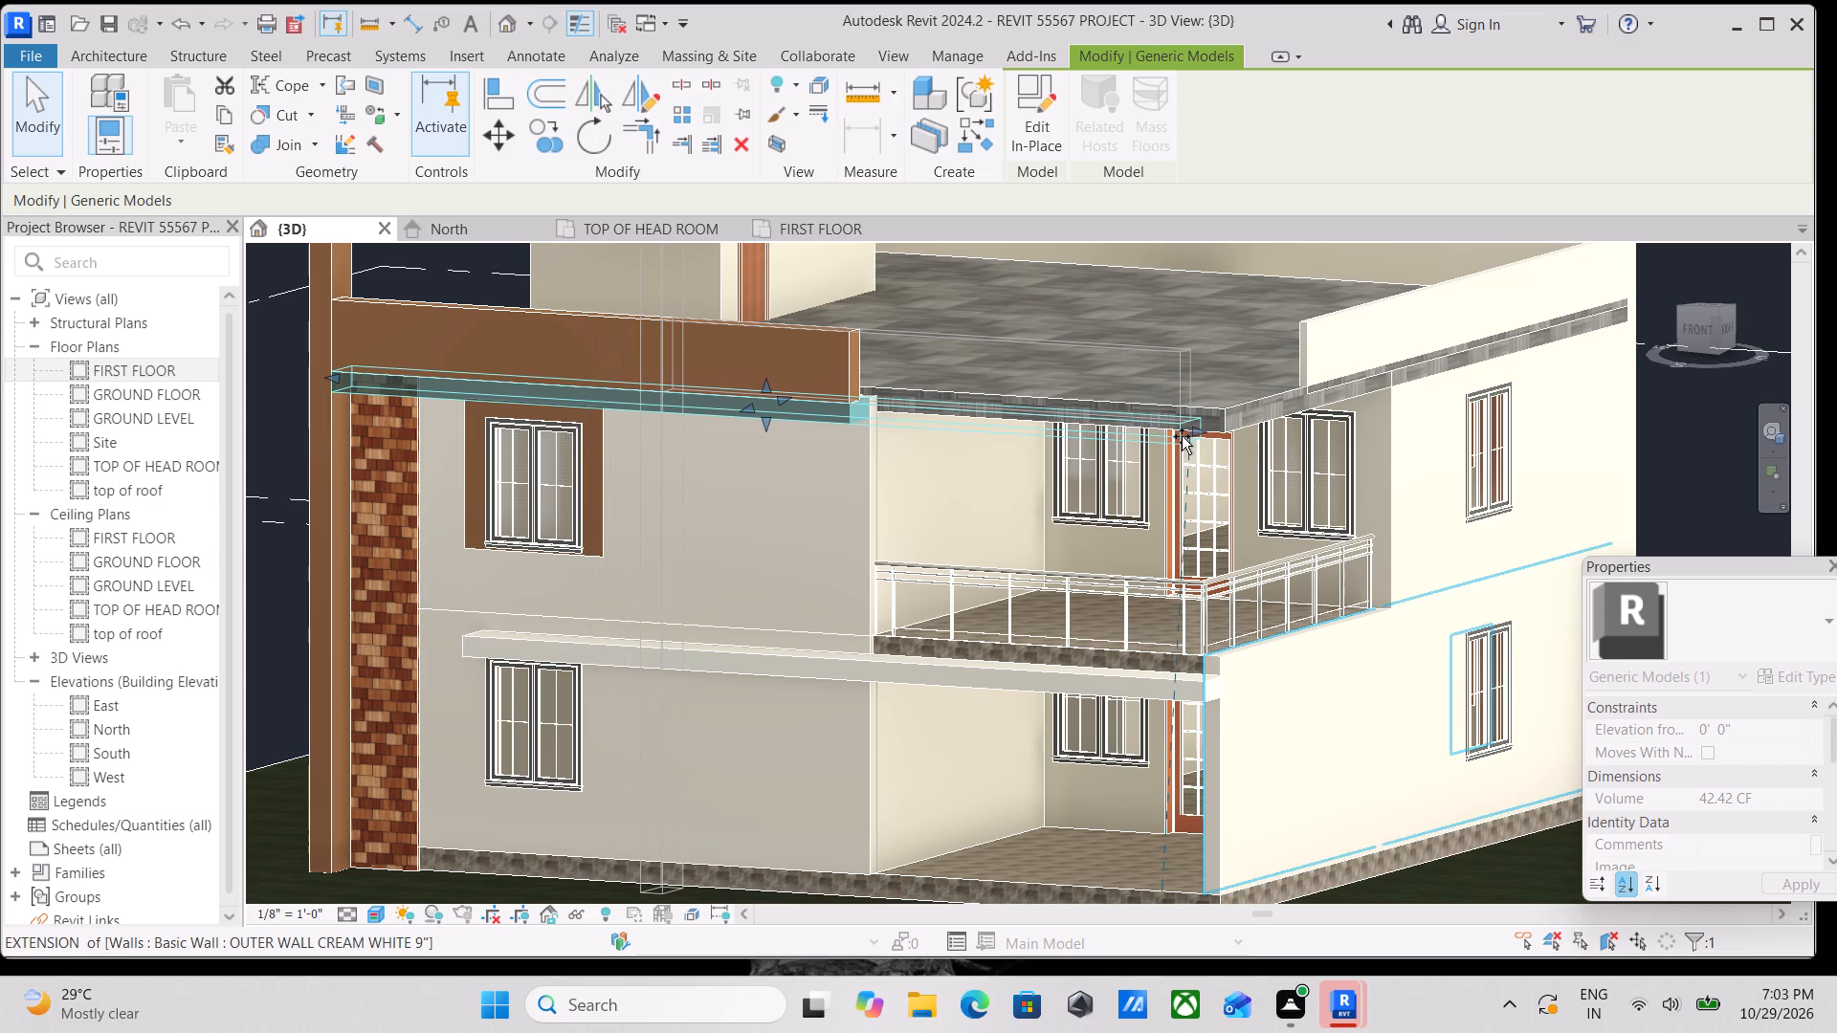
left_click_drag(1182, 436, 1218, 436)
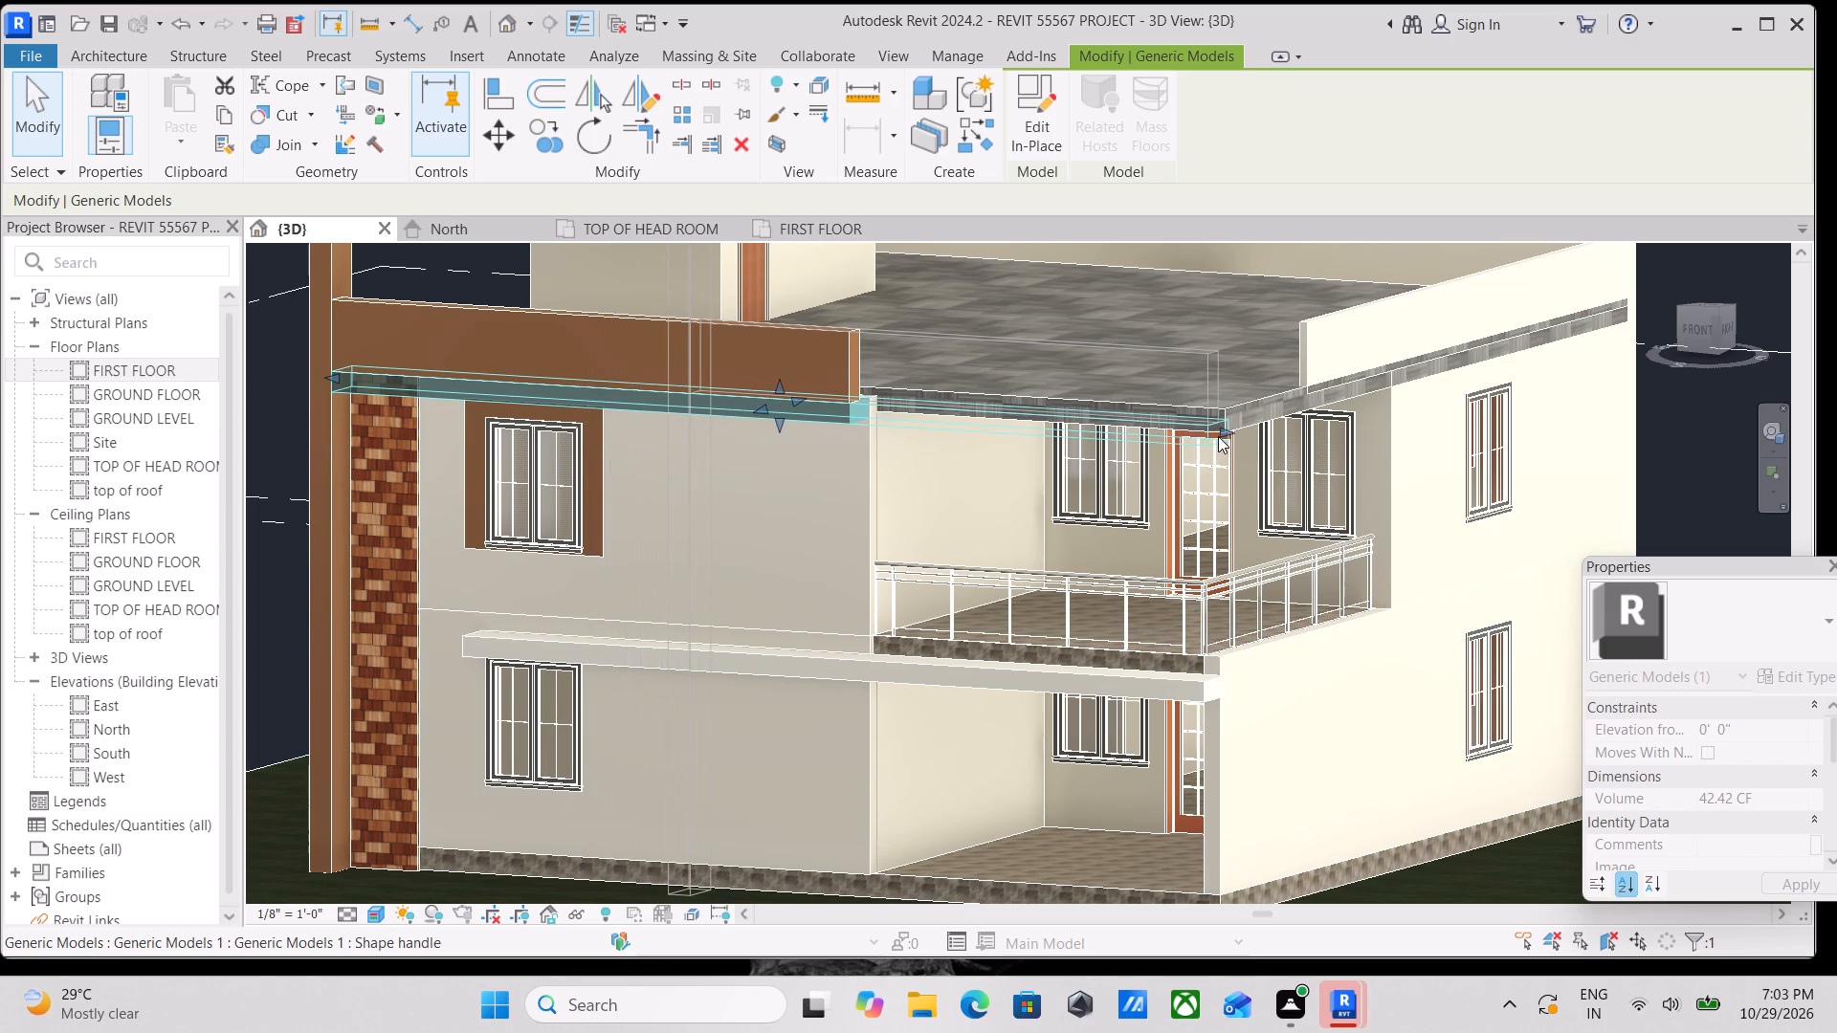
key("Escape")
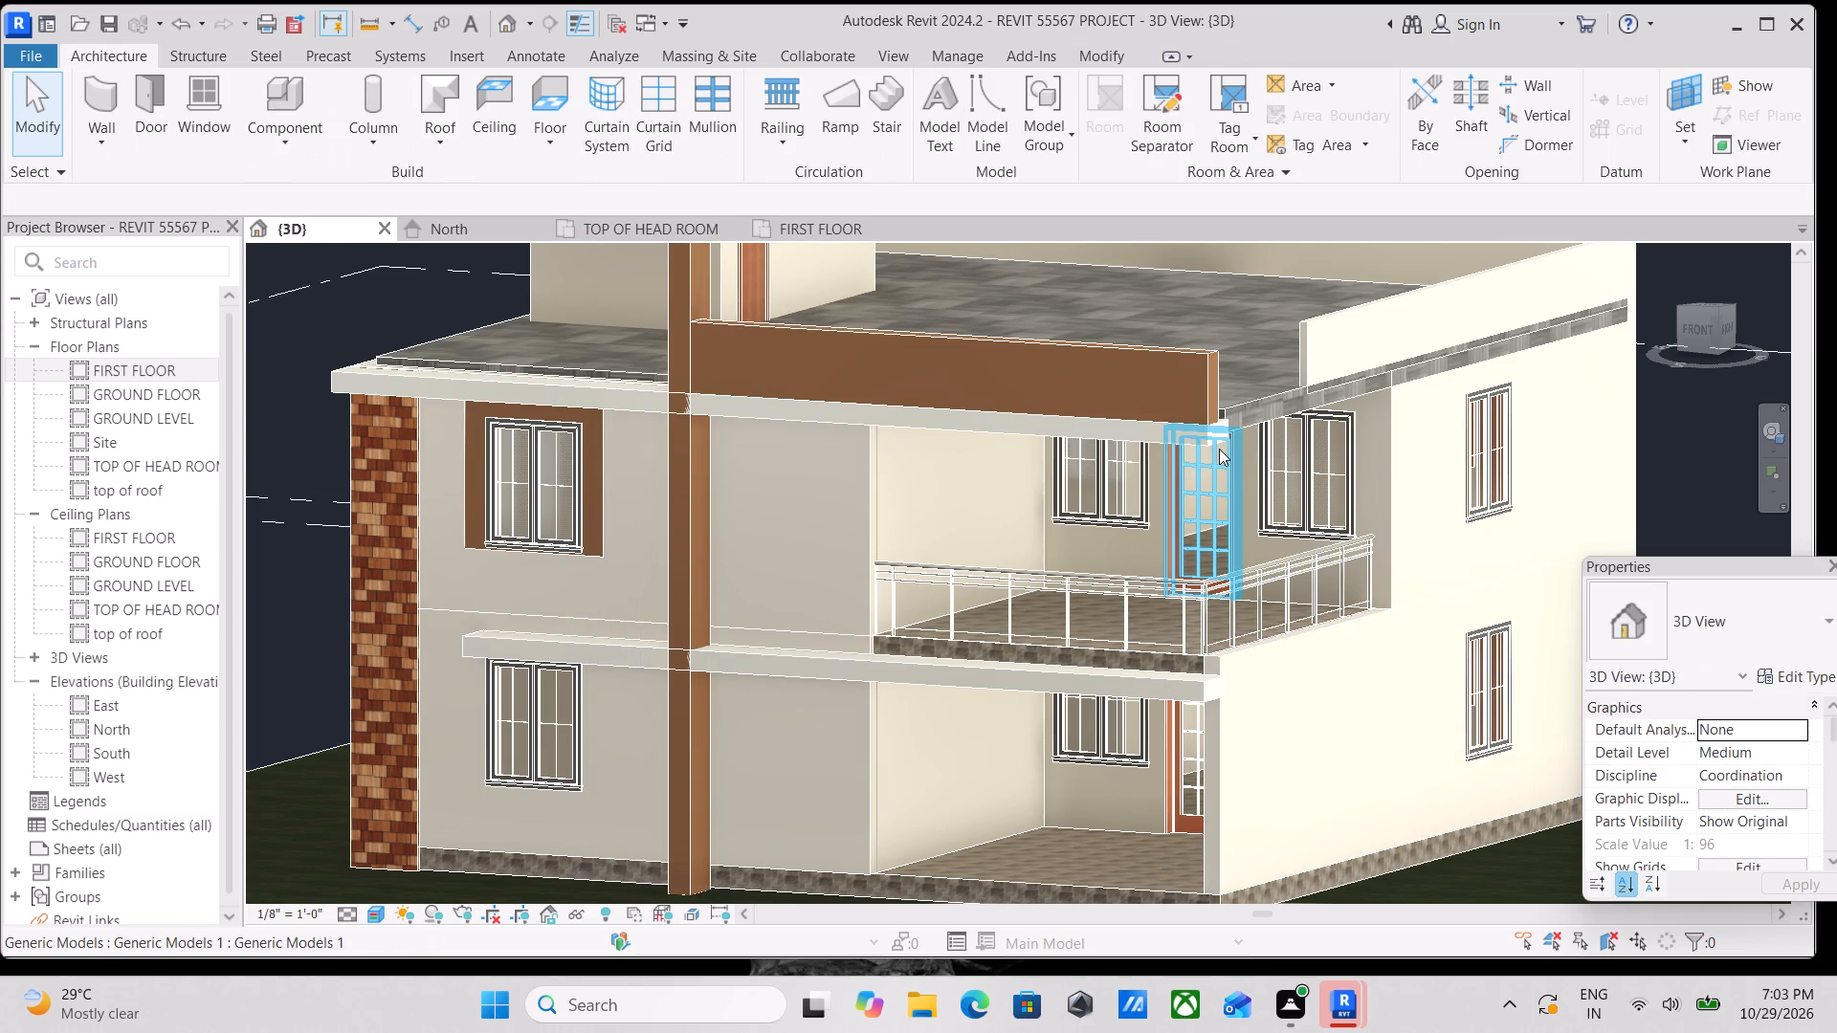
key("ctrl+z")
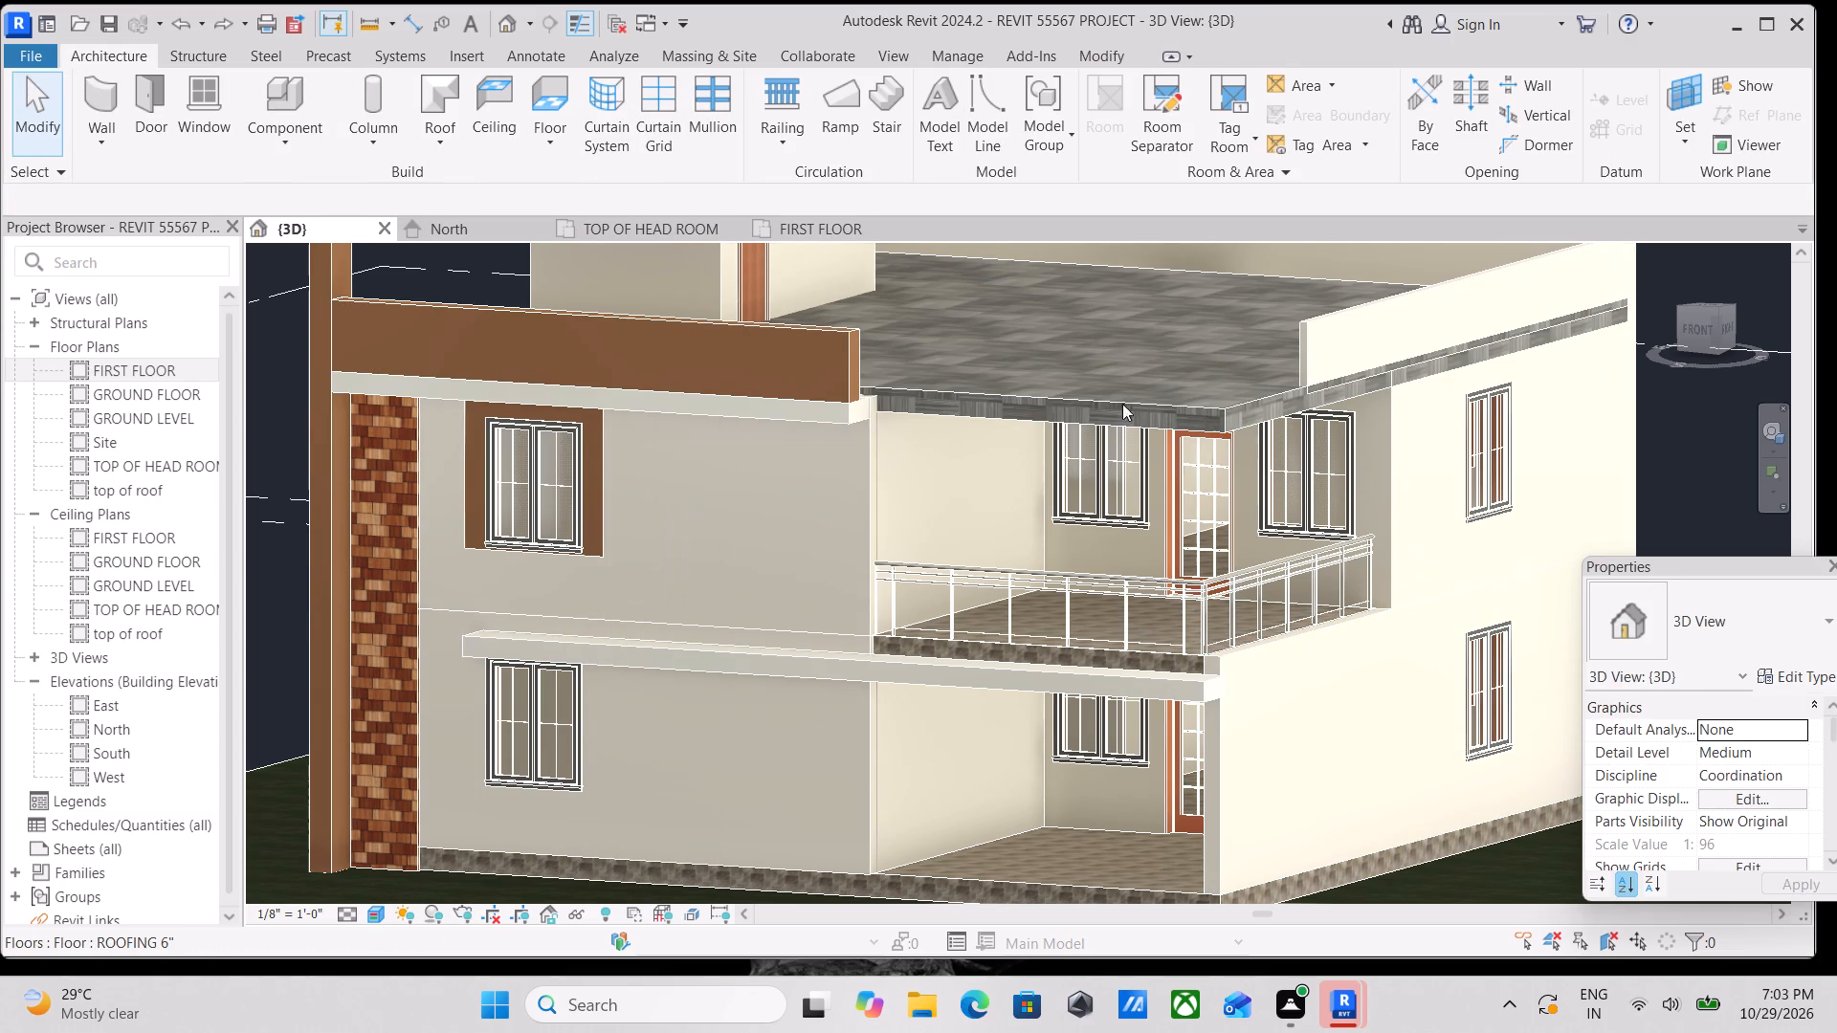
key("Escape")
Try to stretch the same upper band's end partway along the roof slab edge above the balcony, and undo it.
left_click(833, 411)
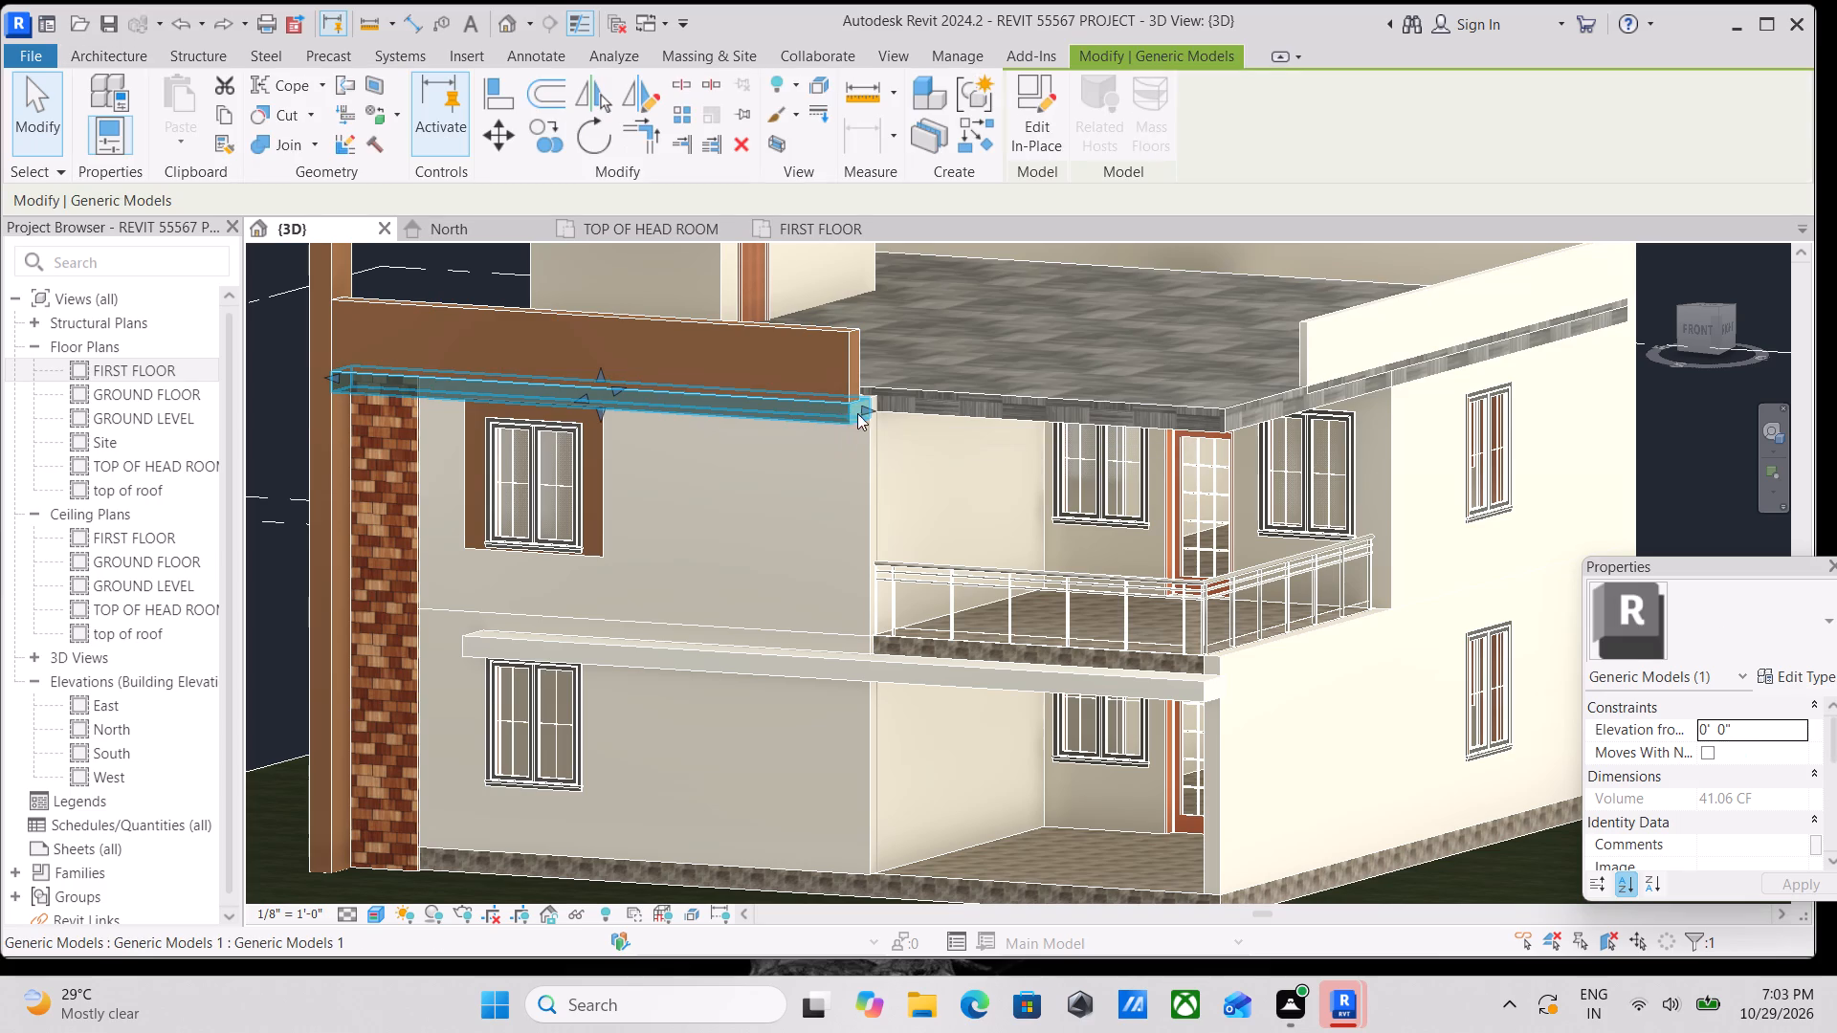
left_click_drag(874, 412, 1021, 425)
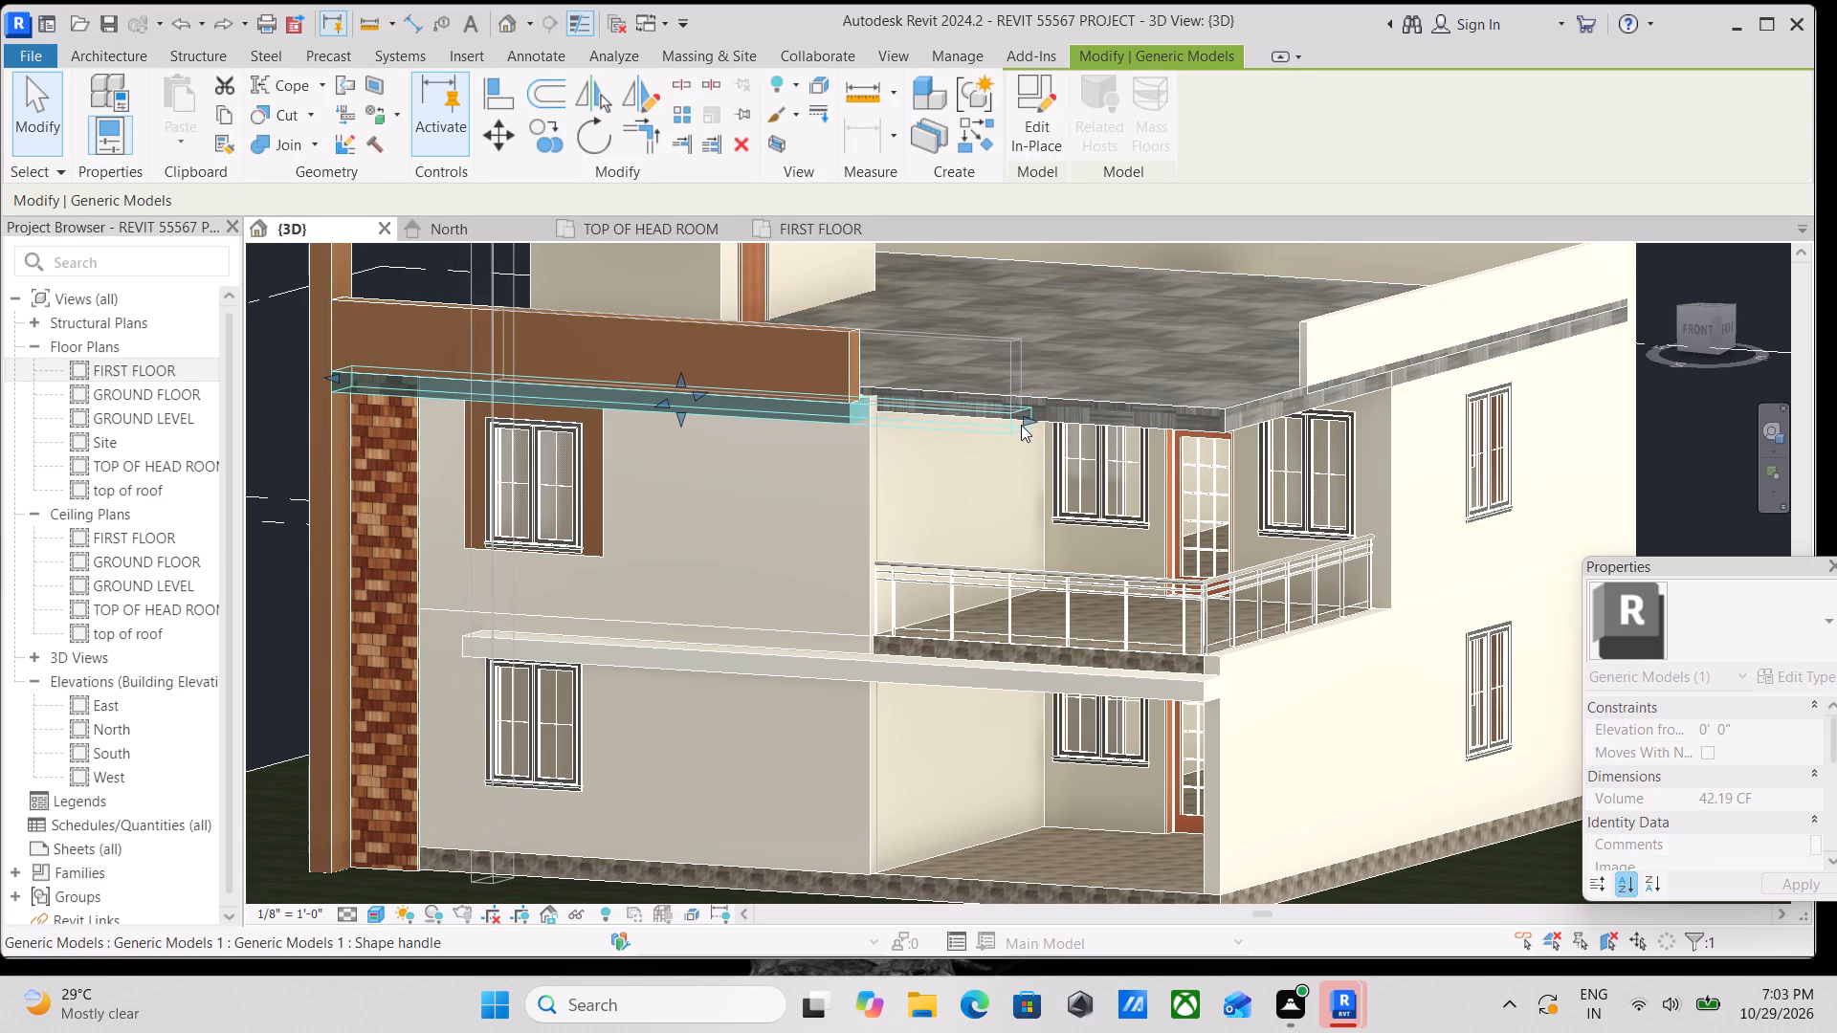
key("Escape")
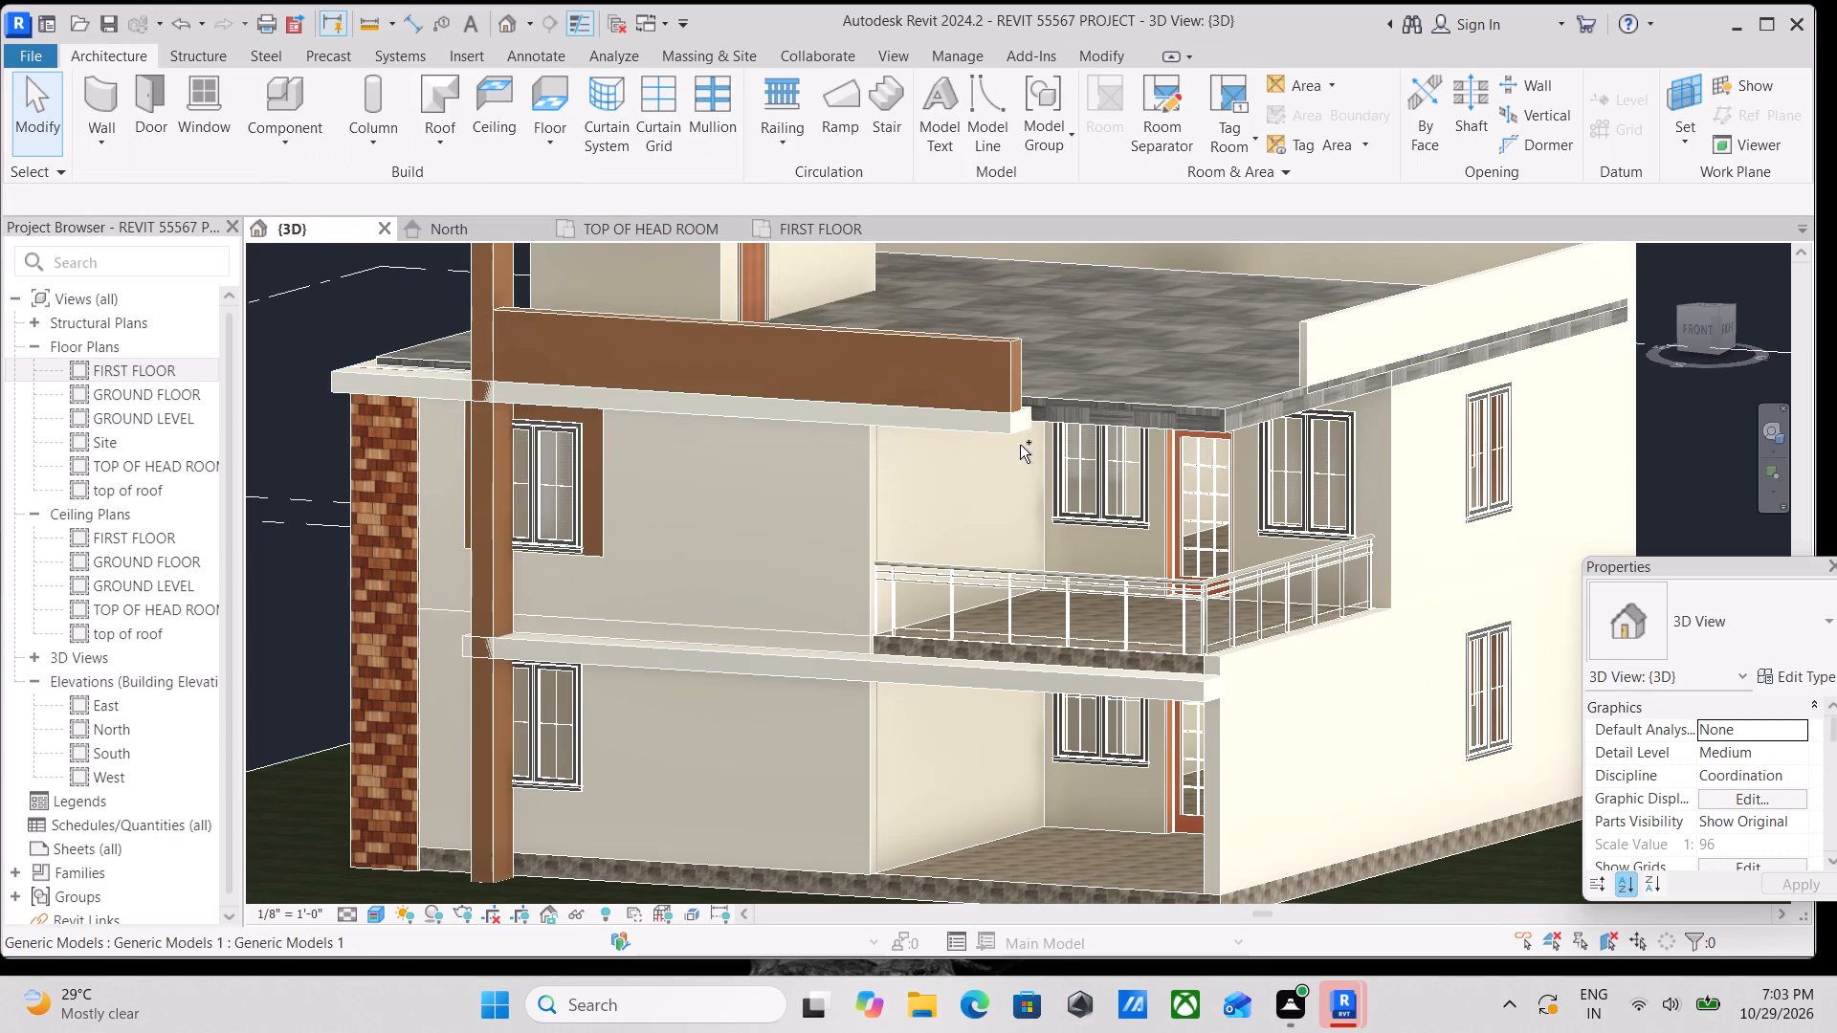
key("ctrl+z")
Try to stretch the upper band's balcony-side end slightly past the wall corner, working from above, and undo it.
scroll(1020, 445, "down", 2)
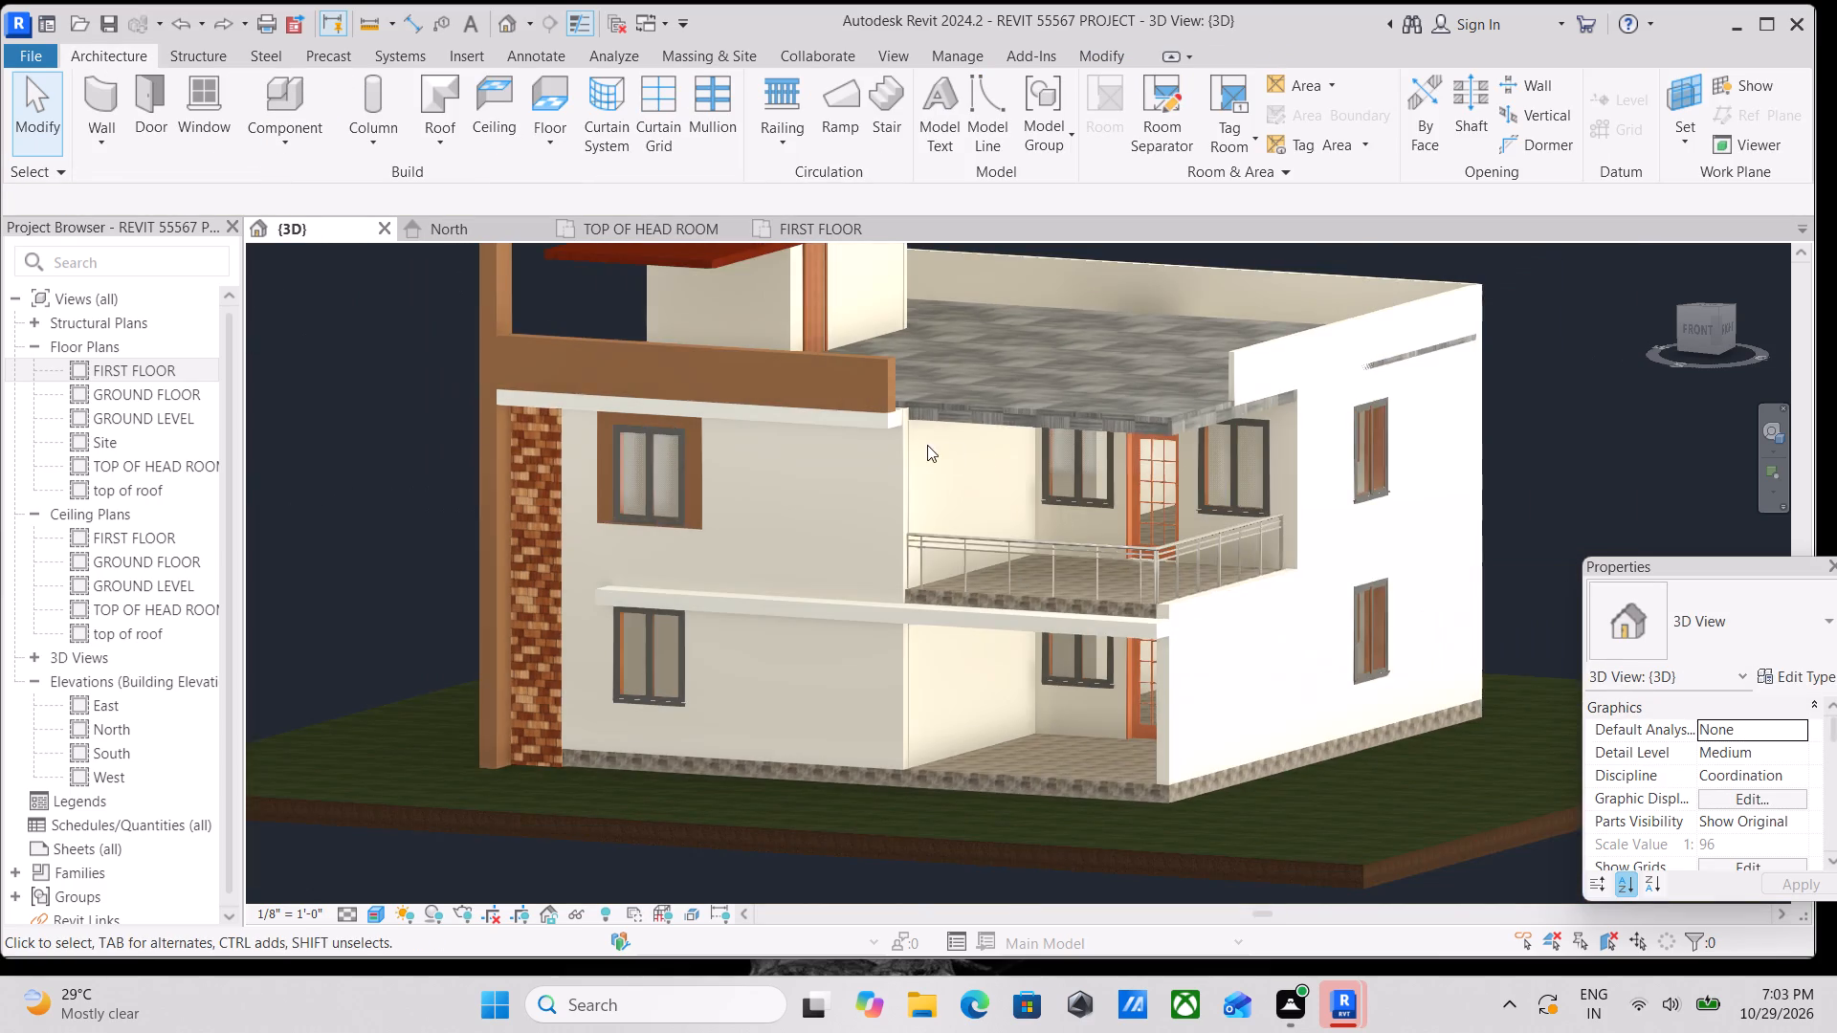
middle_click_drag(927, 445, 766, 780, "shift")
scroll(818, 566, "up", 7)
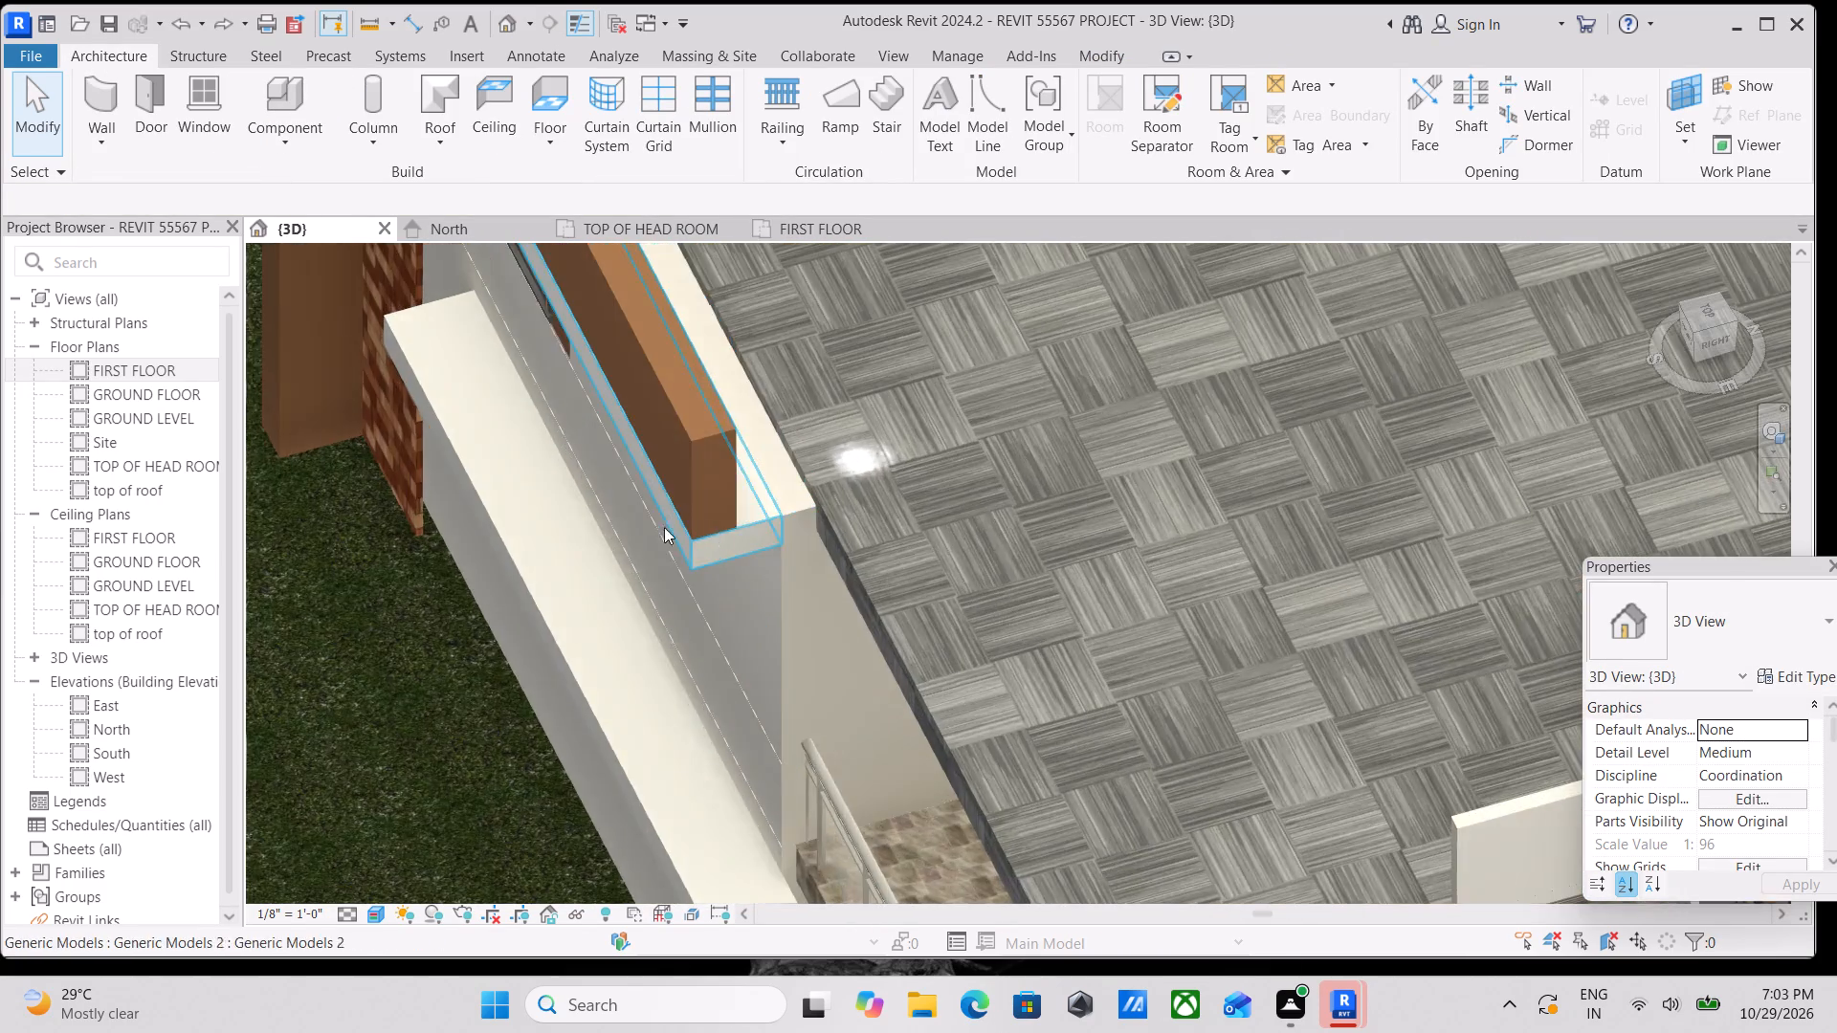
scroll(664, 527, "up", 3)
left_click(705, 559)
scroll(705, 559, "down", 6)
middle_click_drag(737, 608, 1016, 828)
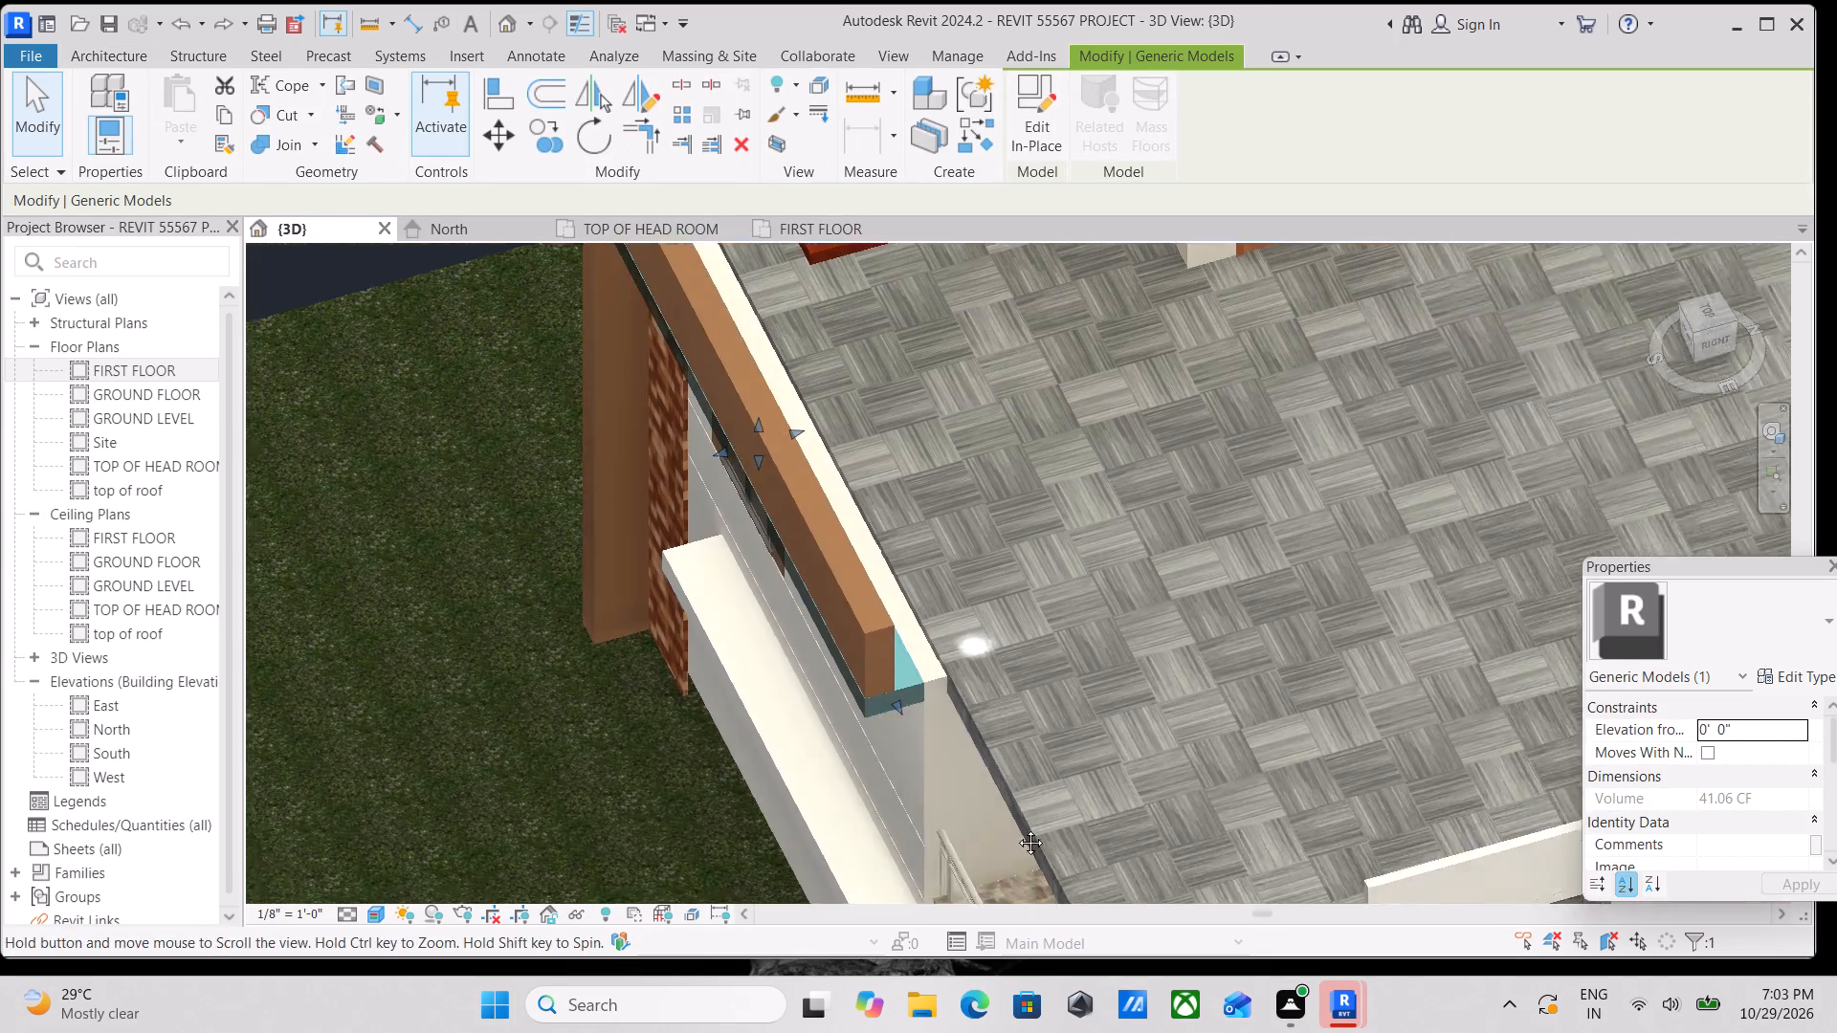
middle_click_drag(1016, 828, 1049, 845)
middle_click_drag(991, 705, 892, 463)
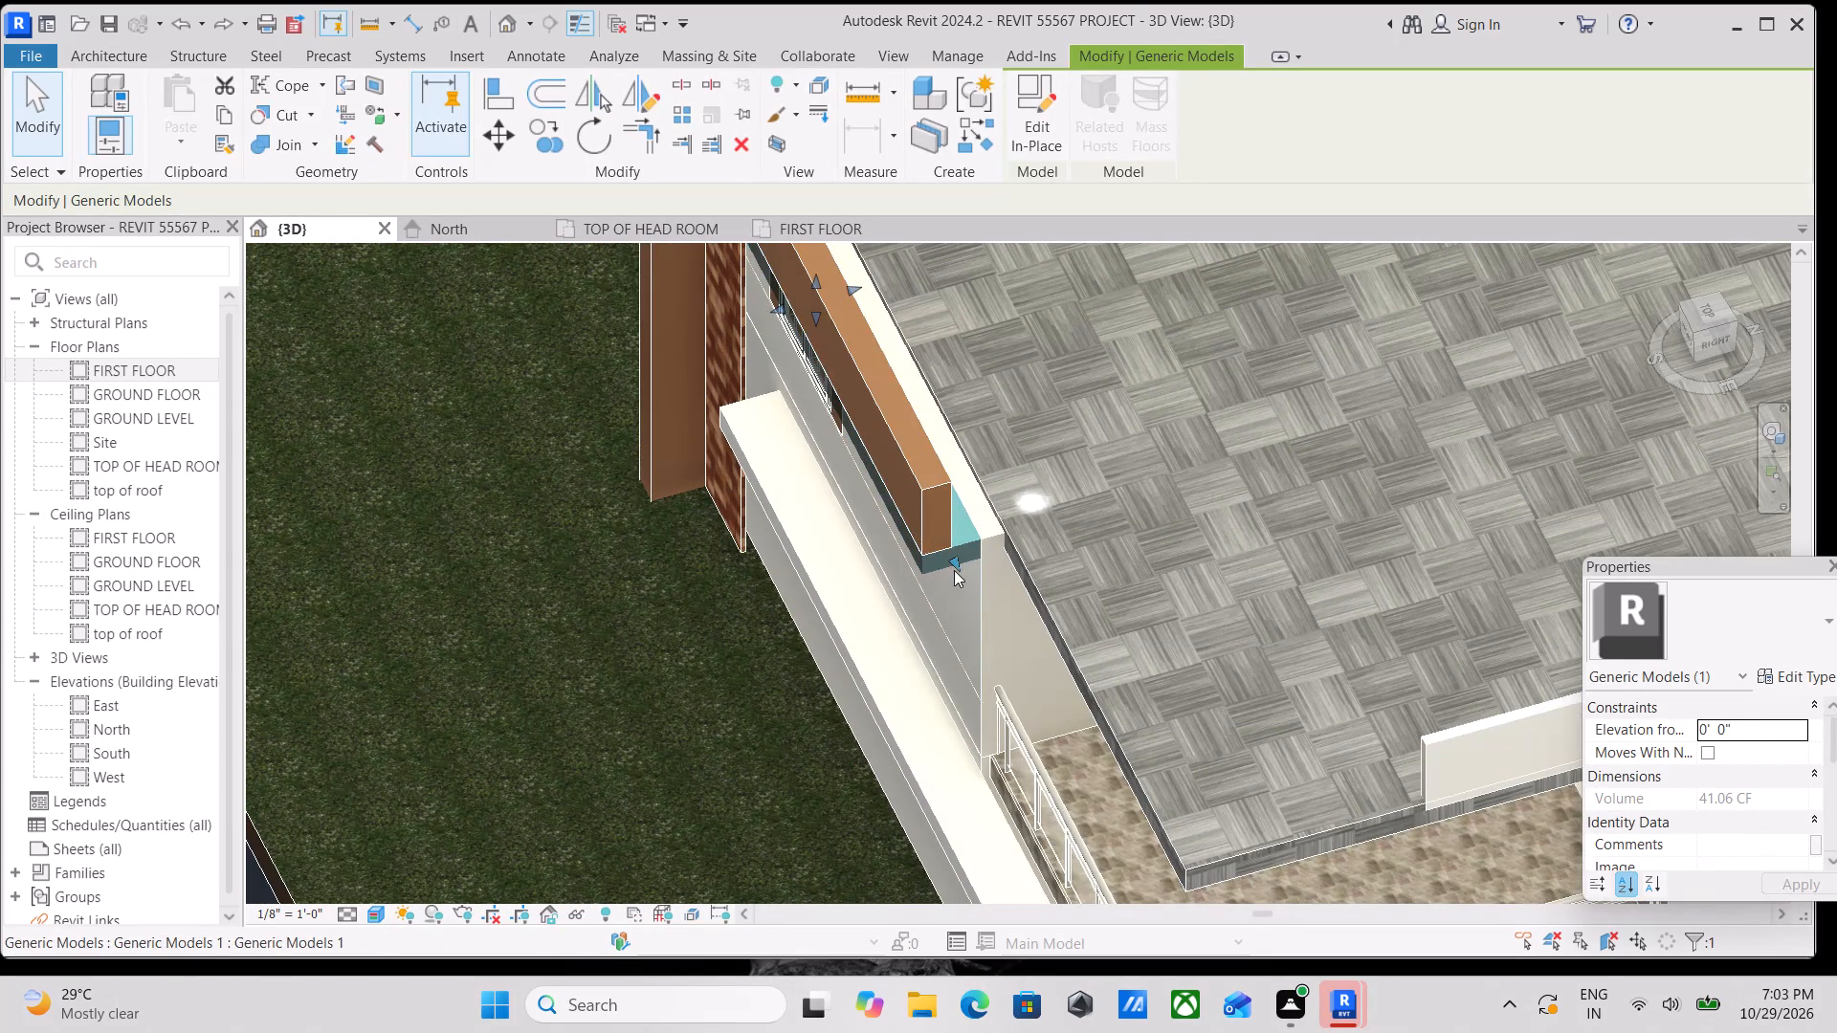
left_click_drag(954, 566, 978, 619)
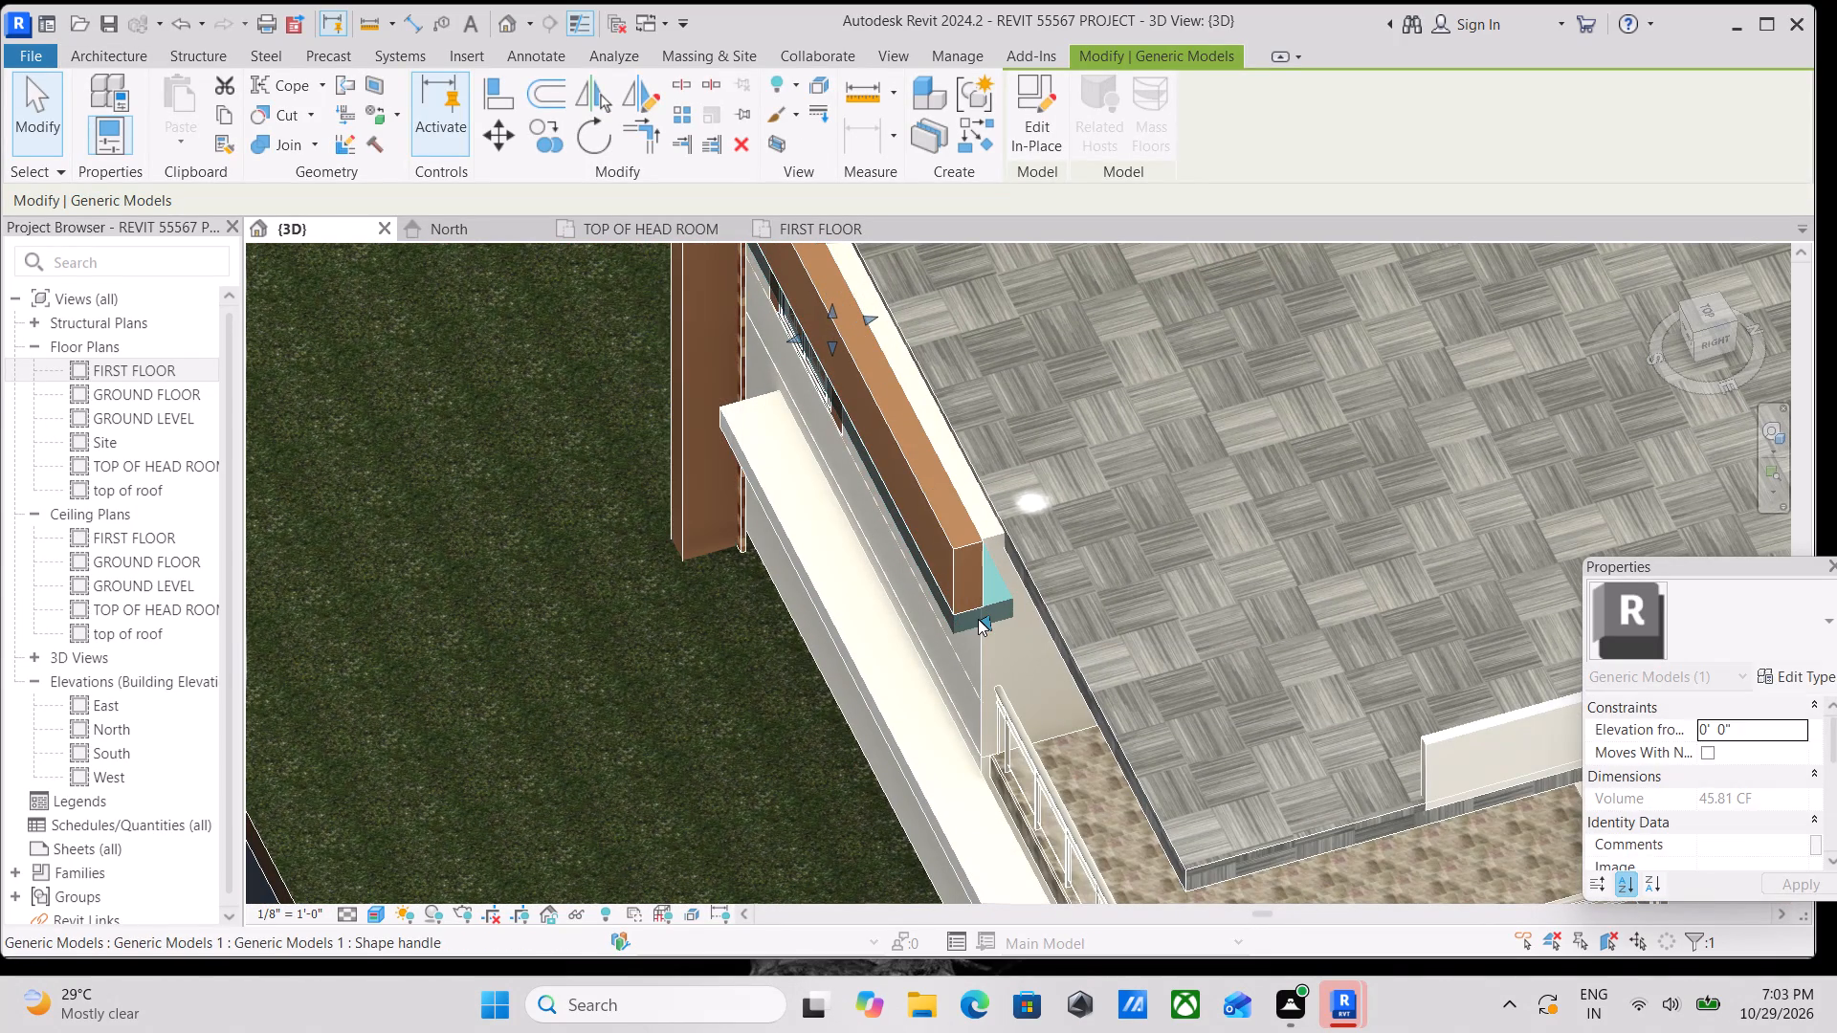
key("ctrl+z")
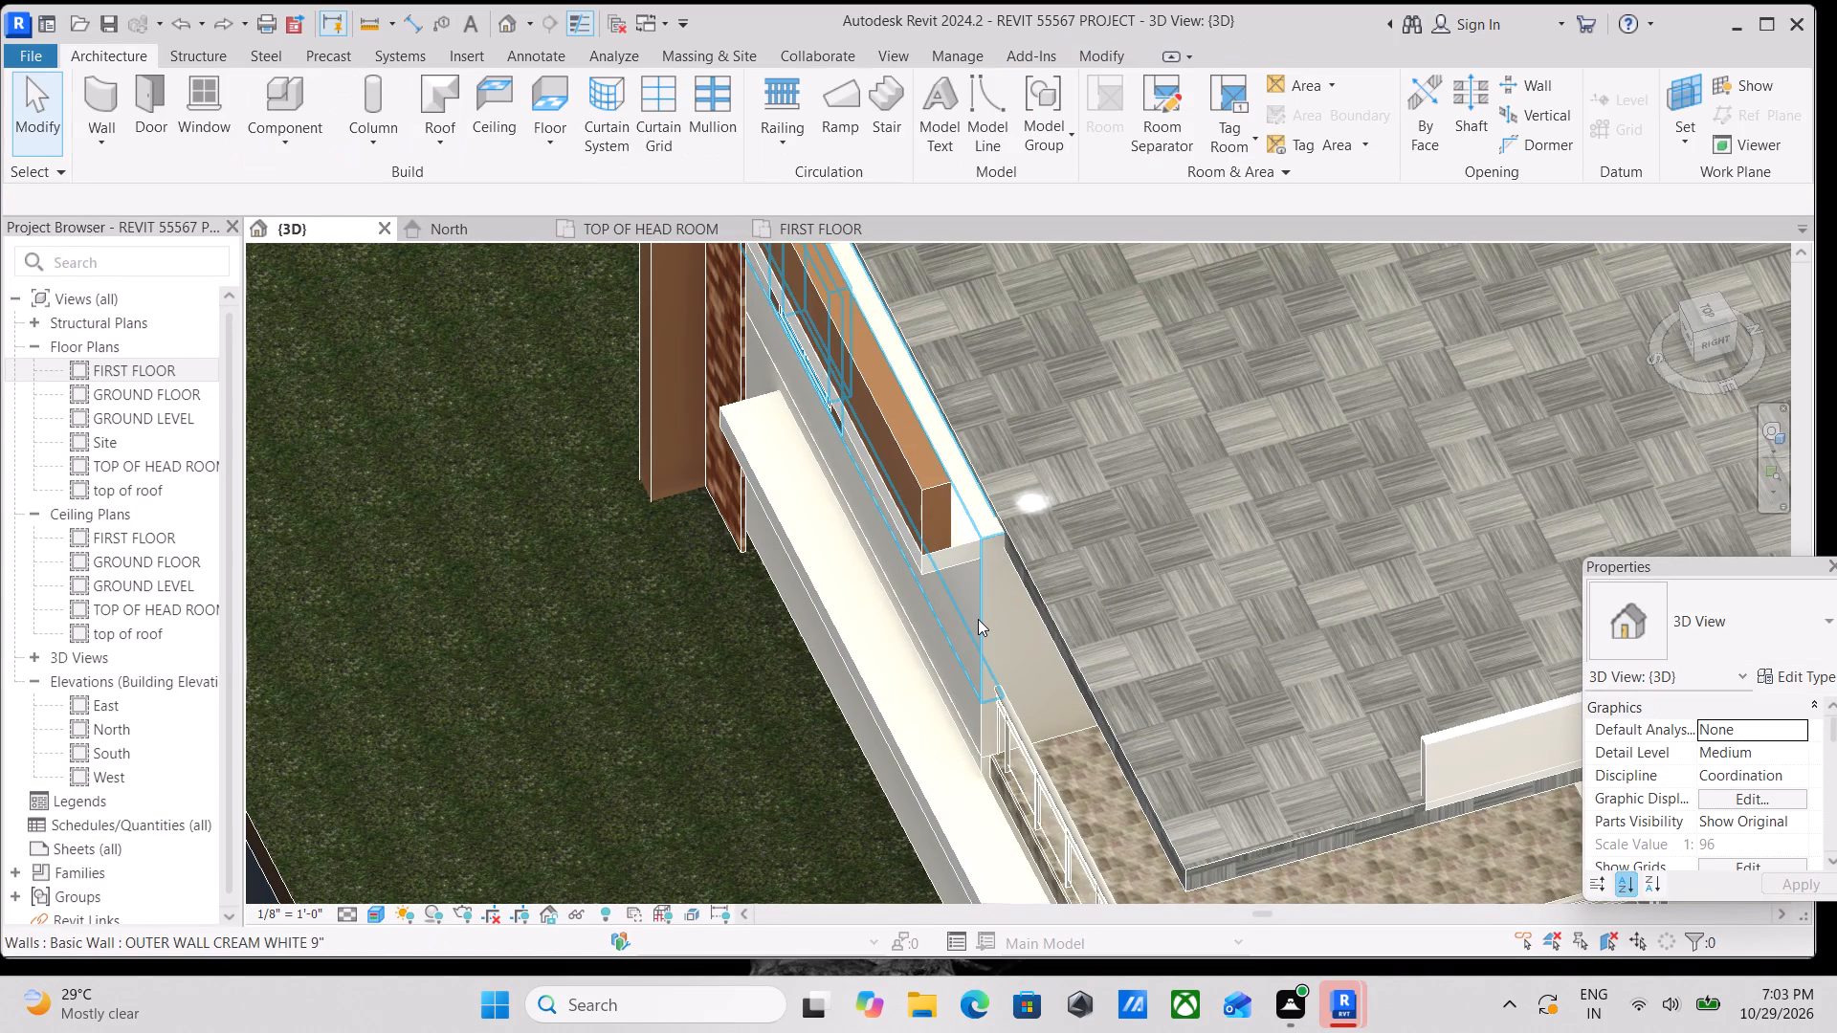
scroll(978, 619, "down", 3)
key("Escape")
Examine the parapet, column and white bands from above and around both front corners of the house.
scroll(1096, 638, "down", 2)
middle_click_drag(1087, 656, 1165, 564, "shift")
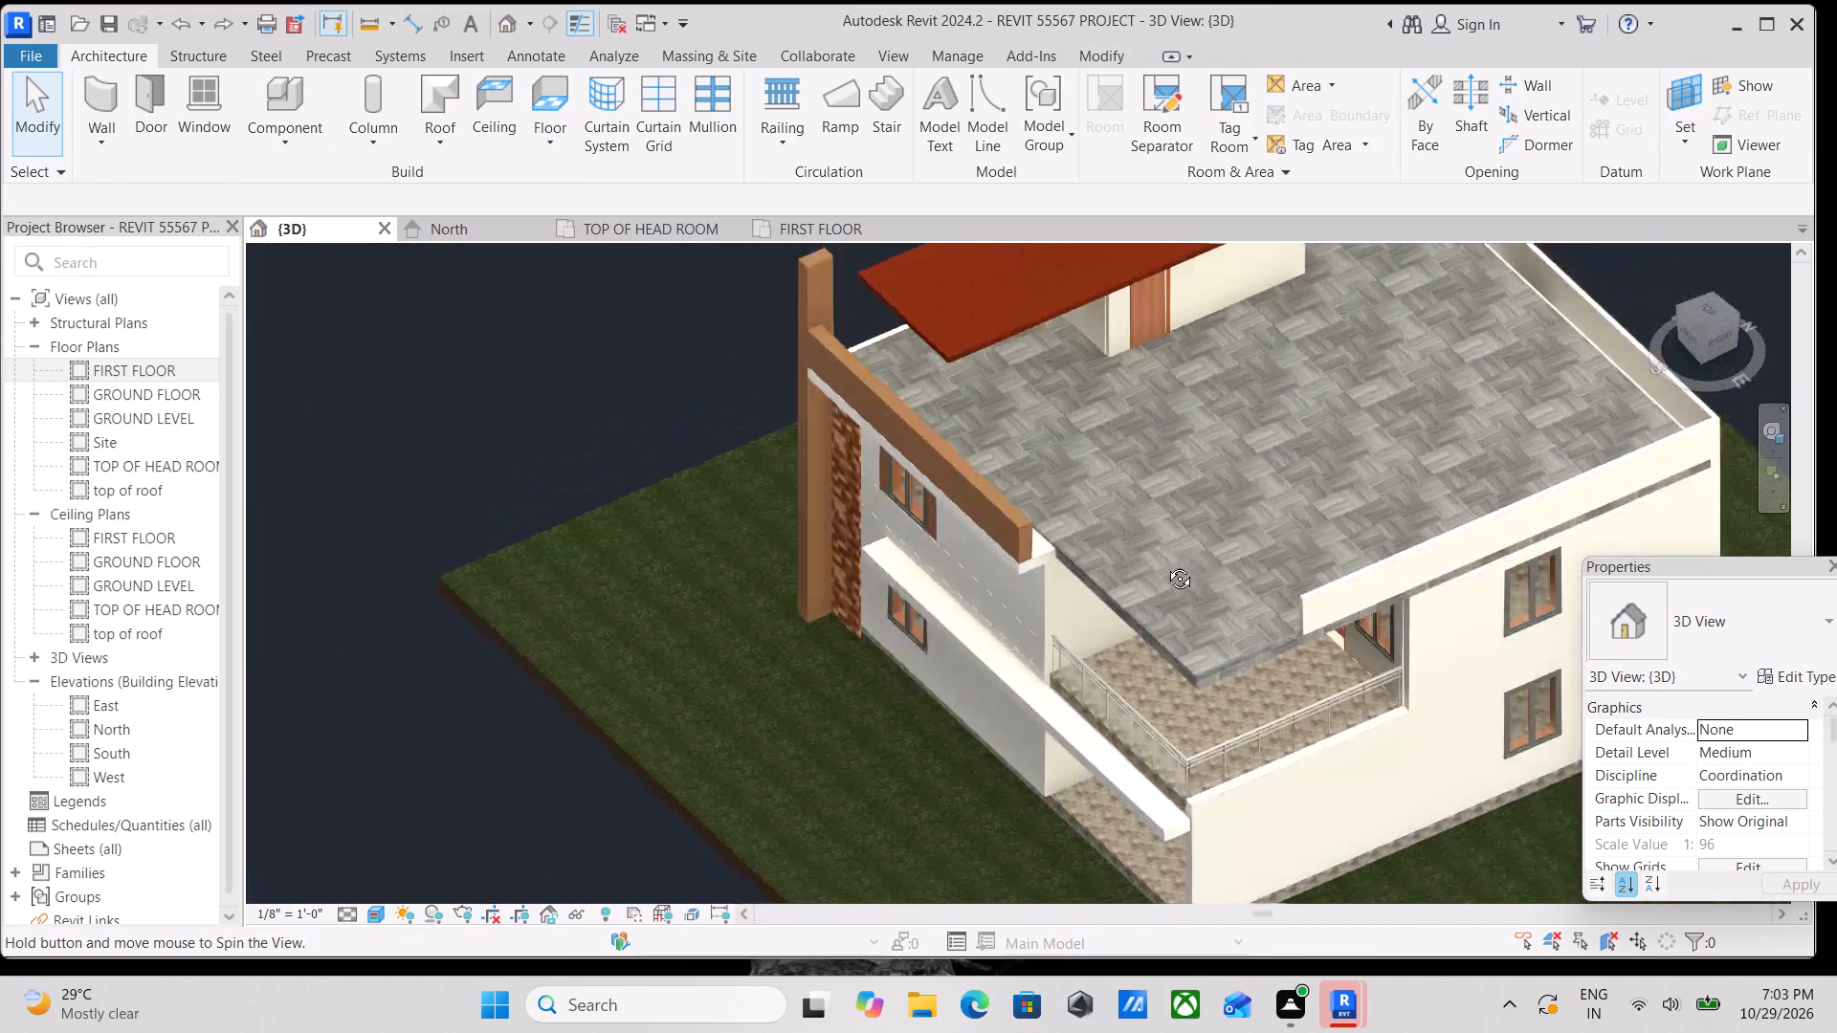
middle_click_drag(1165, 564, 1365, 429, "shift")
middle_click_drag(844, 515, 1004, 560, "shift")
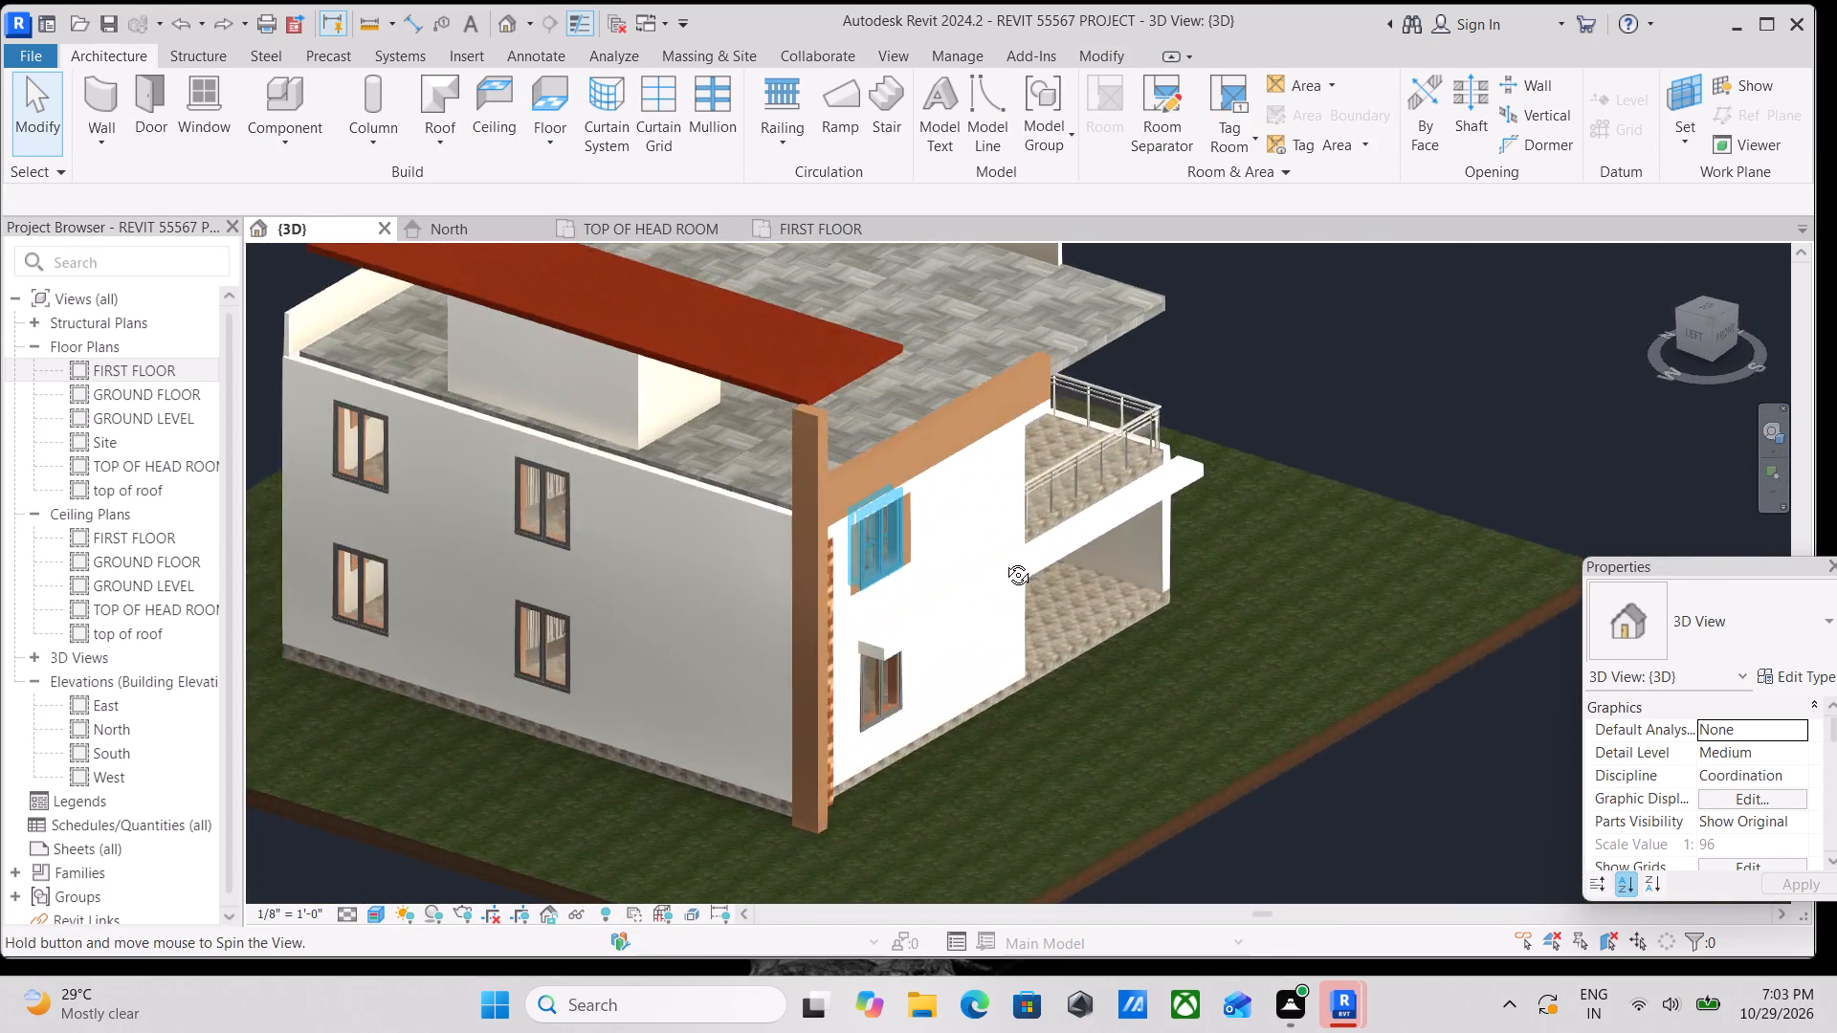
middle_click_drag(1004, 560, 995, 571, "shift")
scroll(1006, 580, "up", 3)
scroll(949, 553, "down", 1, "shift")
middle_click_drag(949, 553, 749, 586, "shift")
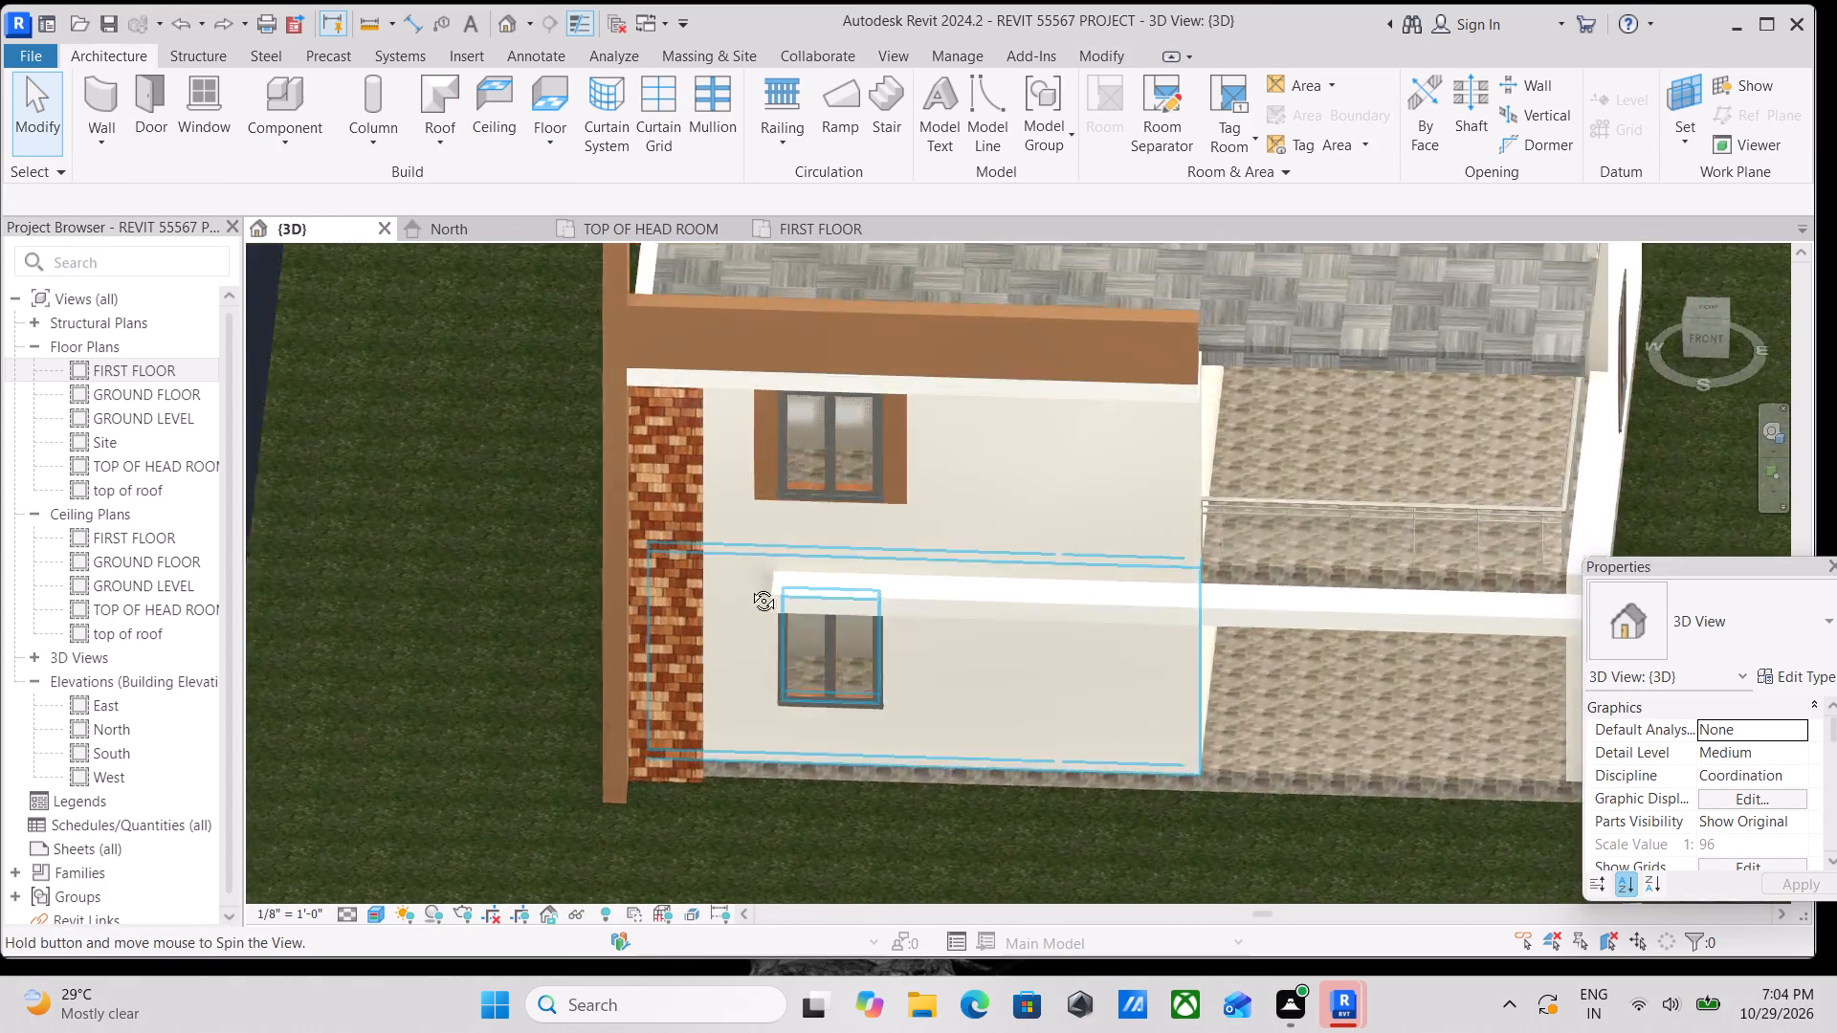
middle_click_drag(749, 586, 561, 596, "shift")
scroll(926, 586, "down", 1)
middle_click_drag(926, 586, 974, 633)
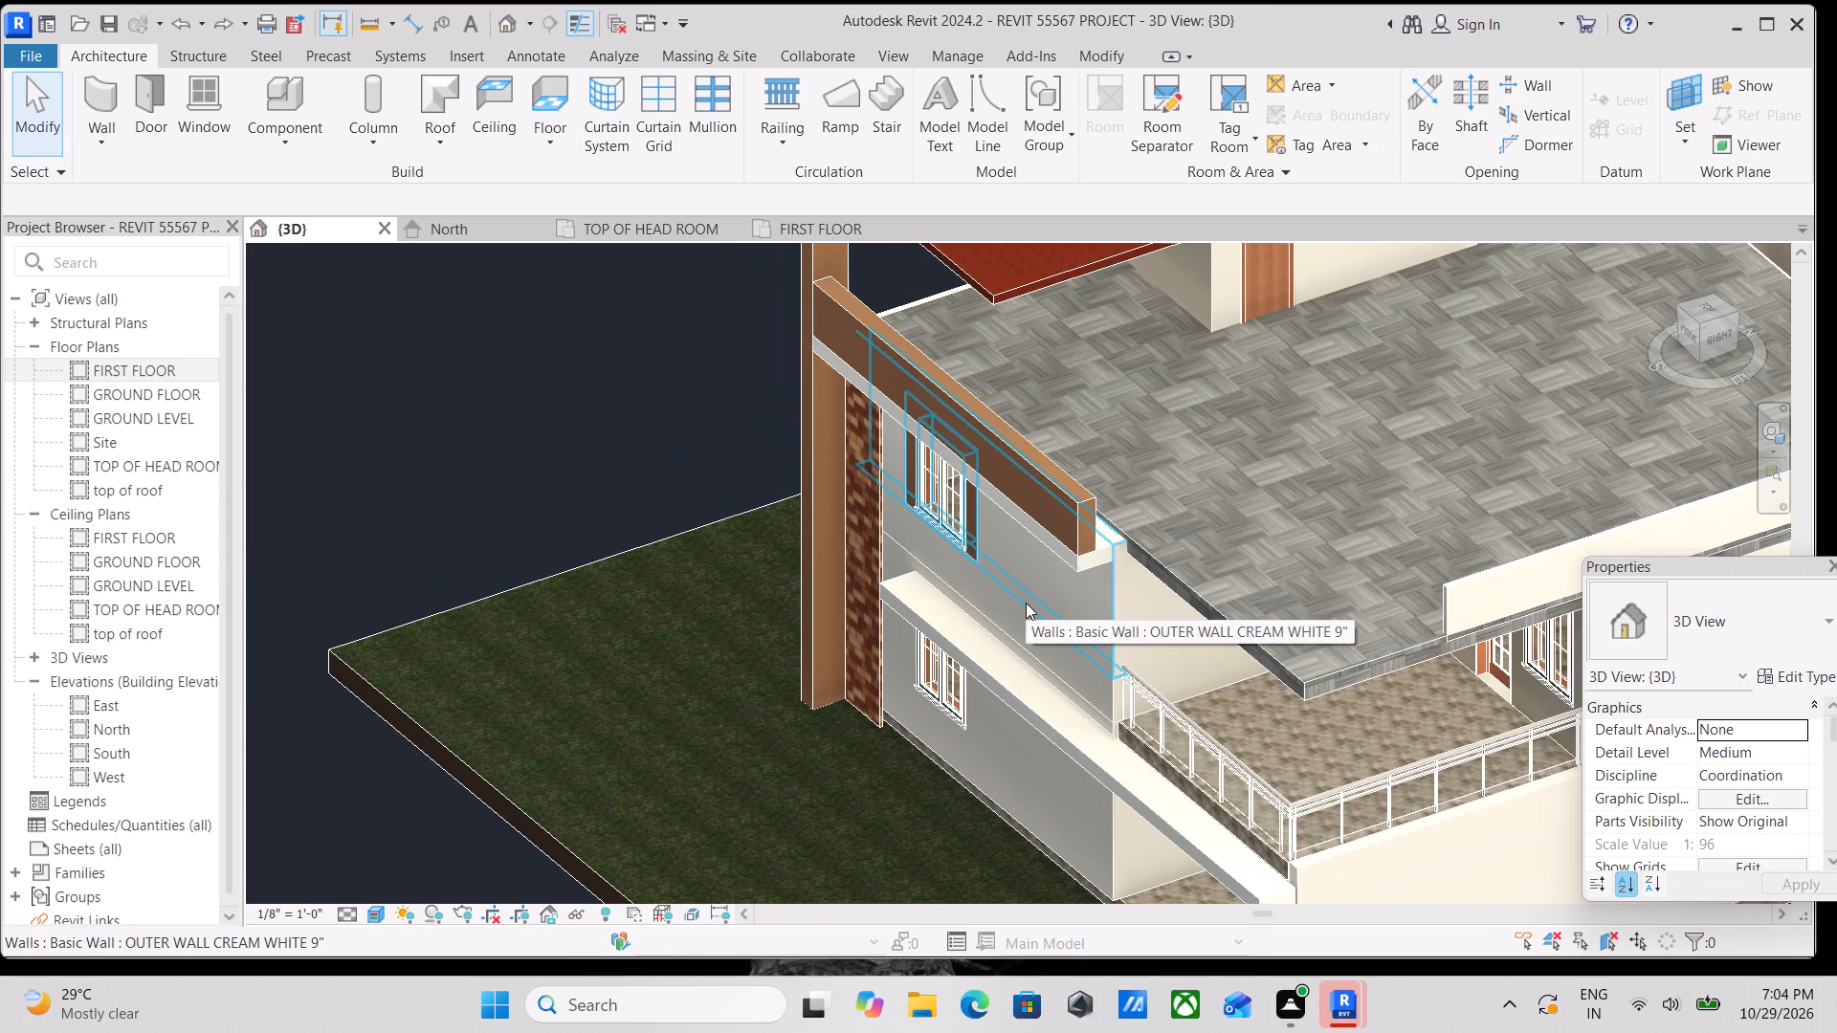
Examine the lower white band along the balcony front from both front corners and from the front.
scroll(1126, 696, "down", 1)
middle_click_drag(1162, 715, 1206, 531)
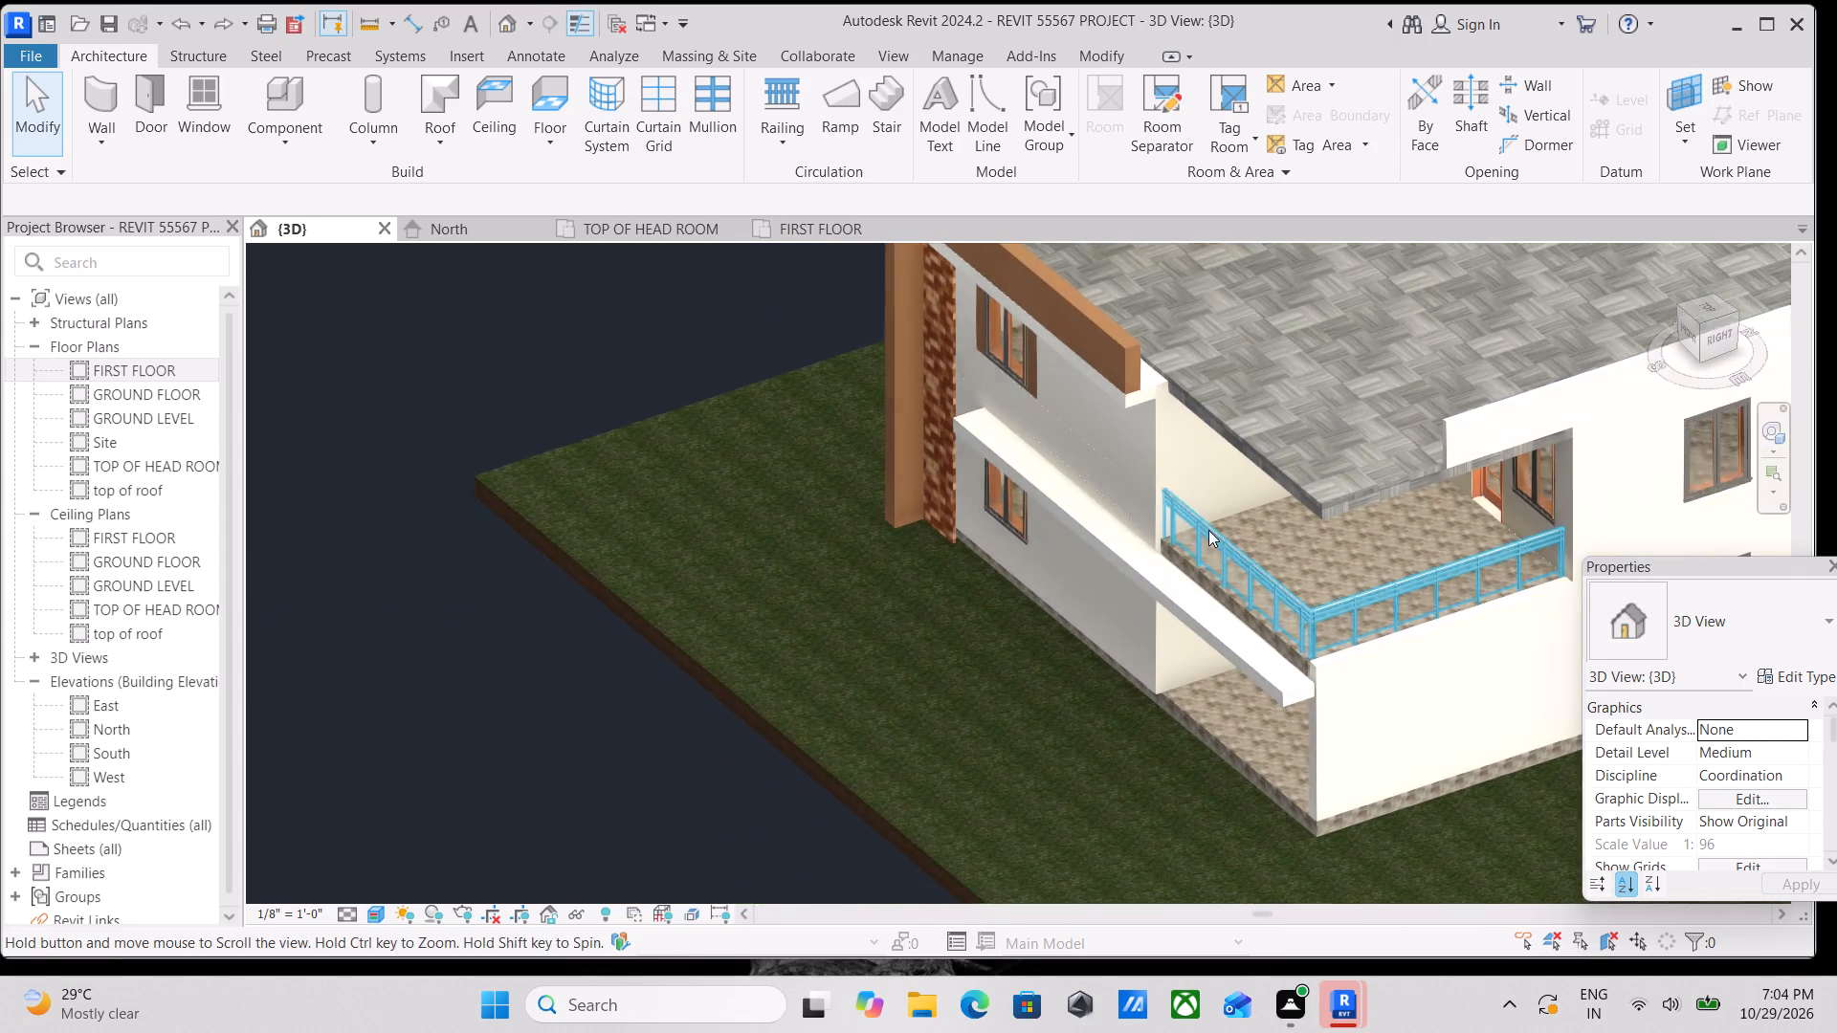
scroll(1219, 638, "up", 2)
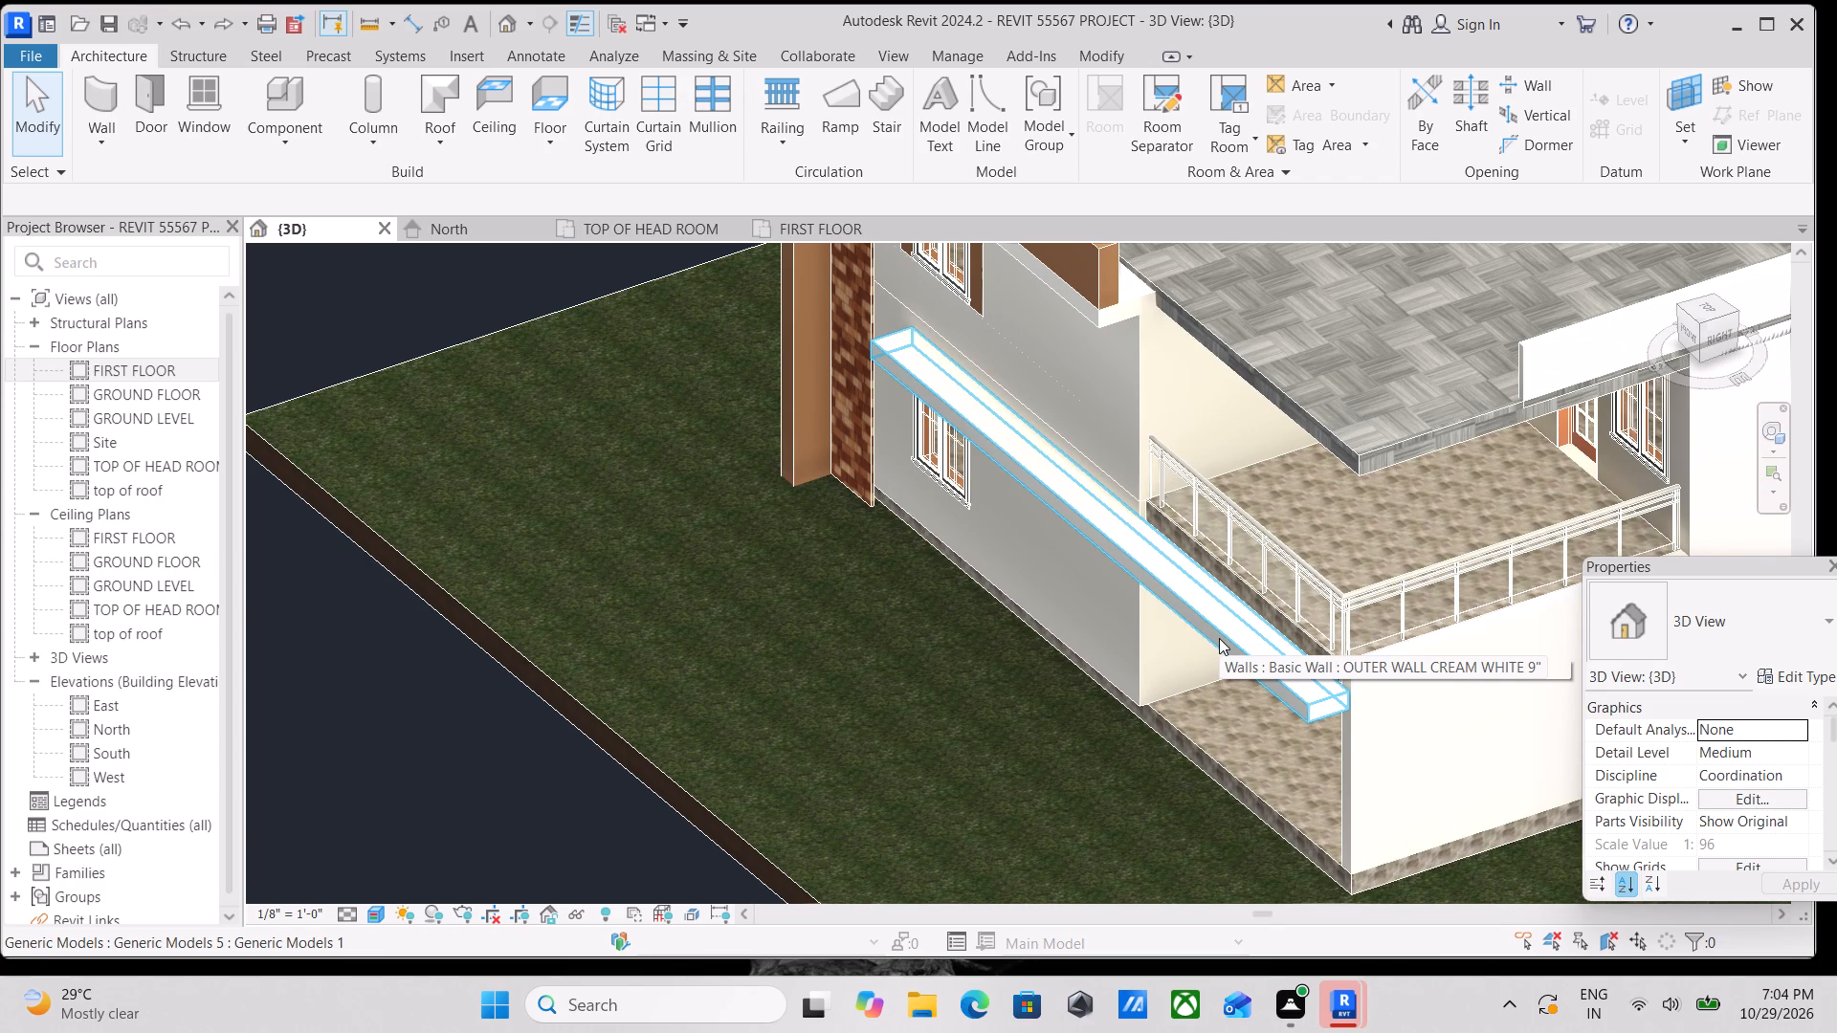
scroll(1288, 625, "down", 2)
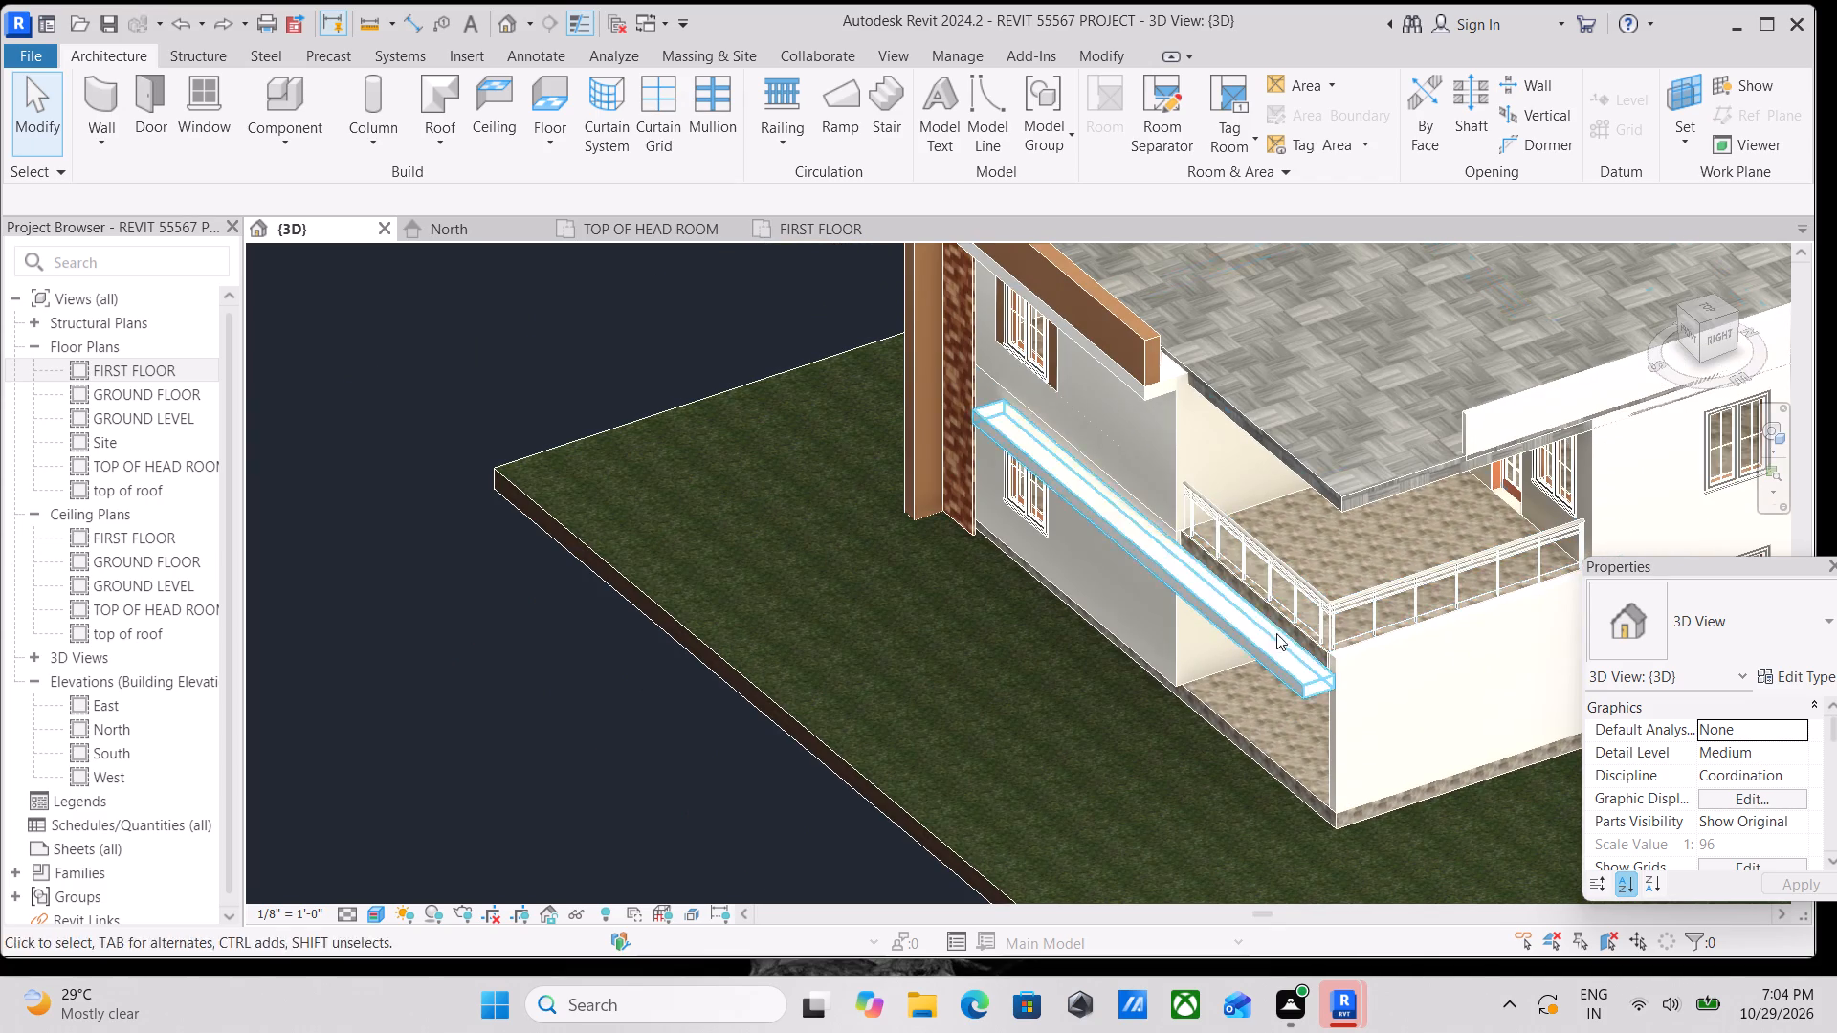
middle_click_drag(1276, 611, 1489, 406, "shift")
middle_click_drag(1483, 451, 1115, 456, "shift")
middle_click_drag(1143, 530, 1581, 552)
middle_click_drag(1148, 473, 1311, 541, "shift")
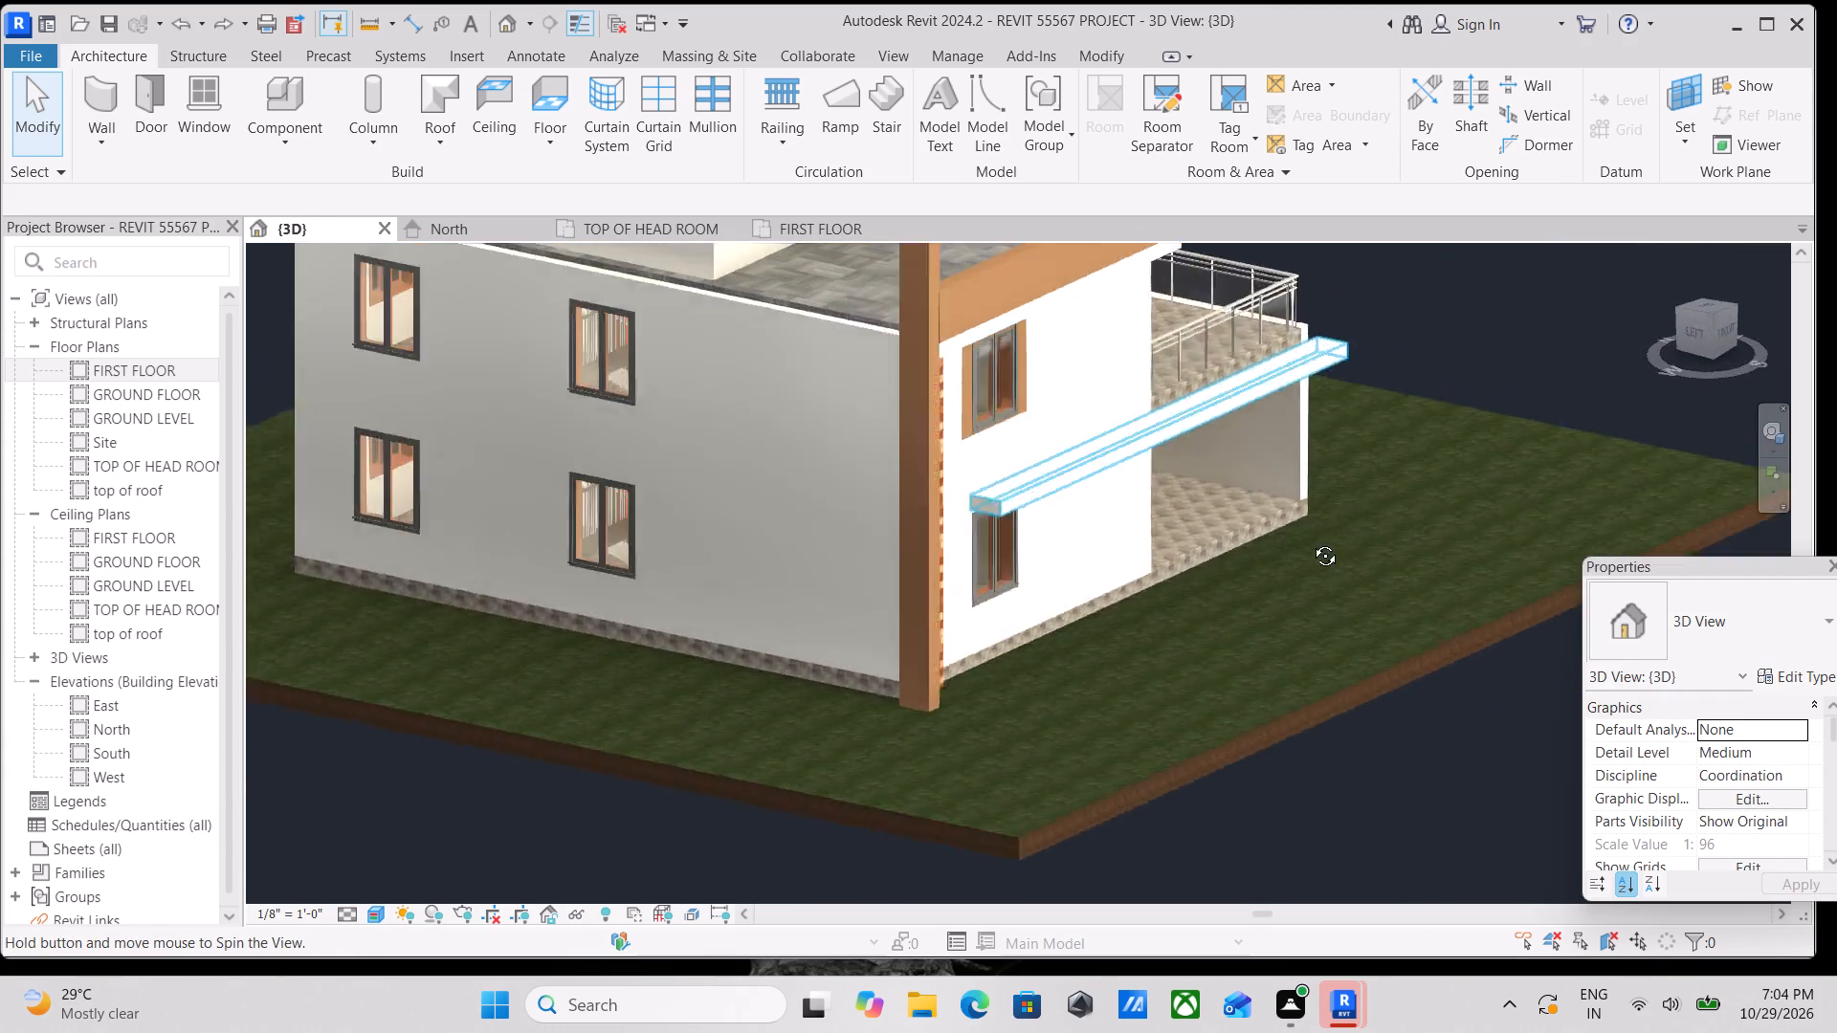
middle_click_drag(1311, 541, 1188, 660, "shift")
scroll(1357, 552, "down", 1, "shift")
middle_click_drag(1119, 494, 995, 286, "shift")
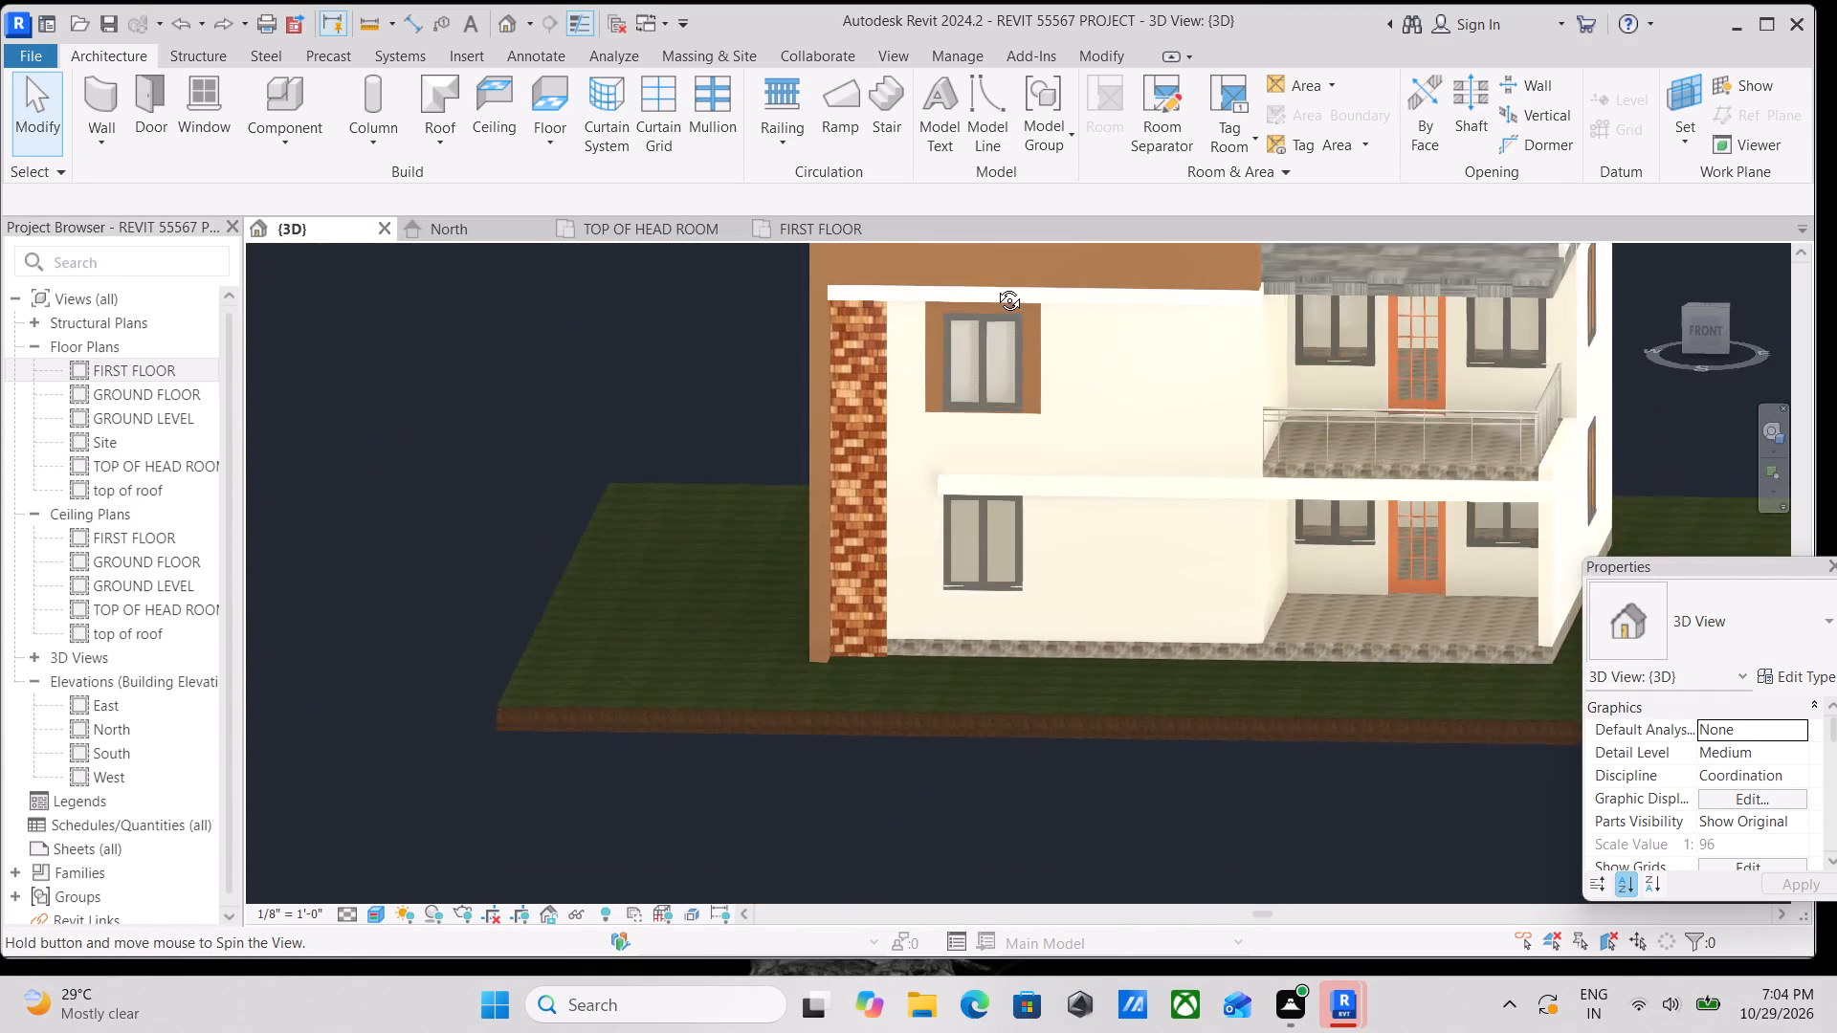
Examine the lower white band, the balcony front and the facade from the front corner of the house.
middle_click_drag(995, 286, 1018, 253, "shift")
middle_click_drag(1179, 450, 1111, 518, "shift")
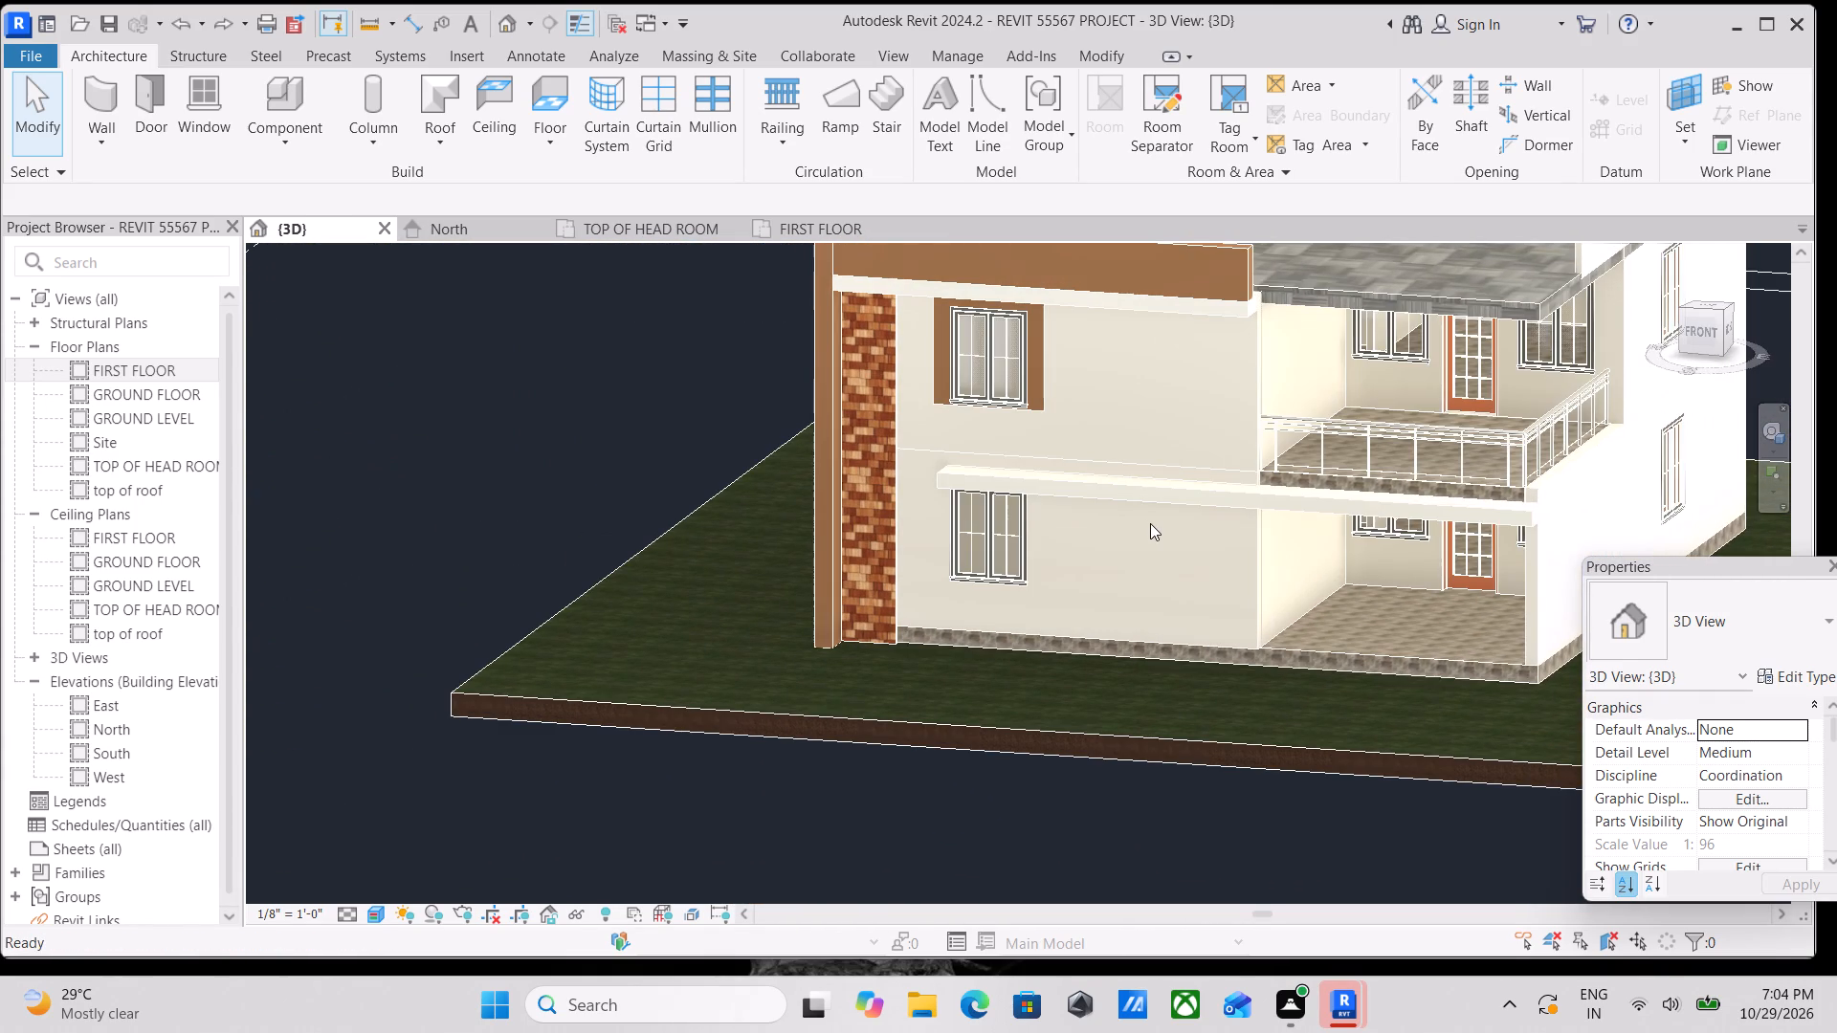
scroll(1029, 467, "up", 2)
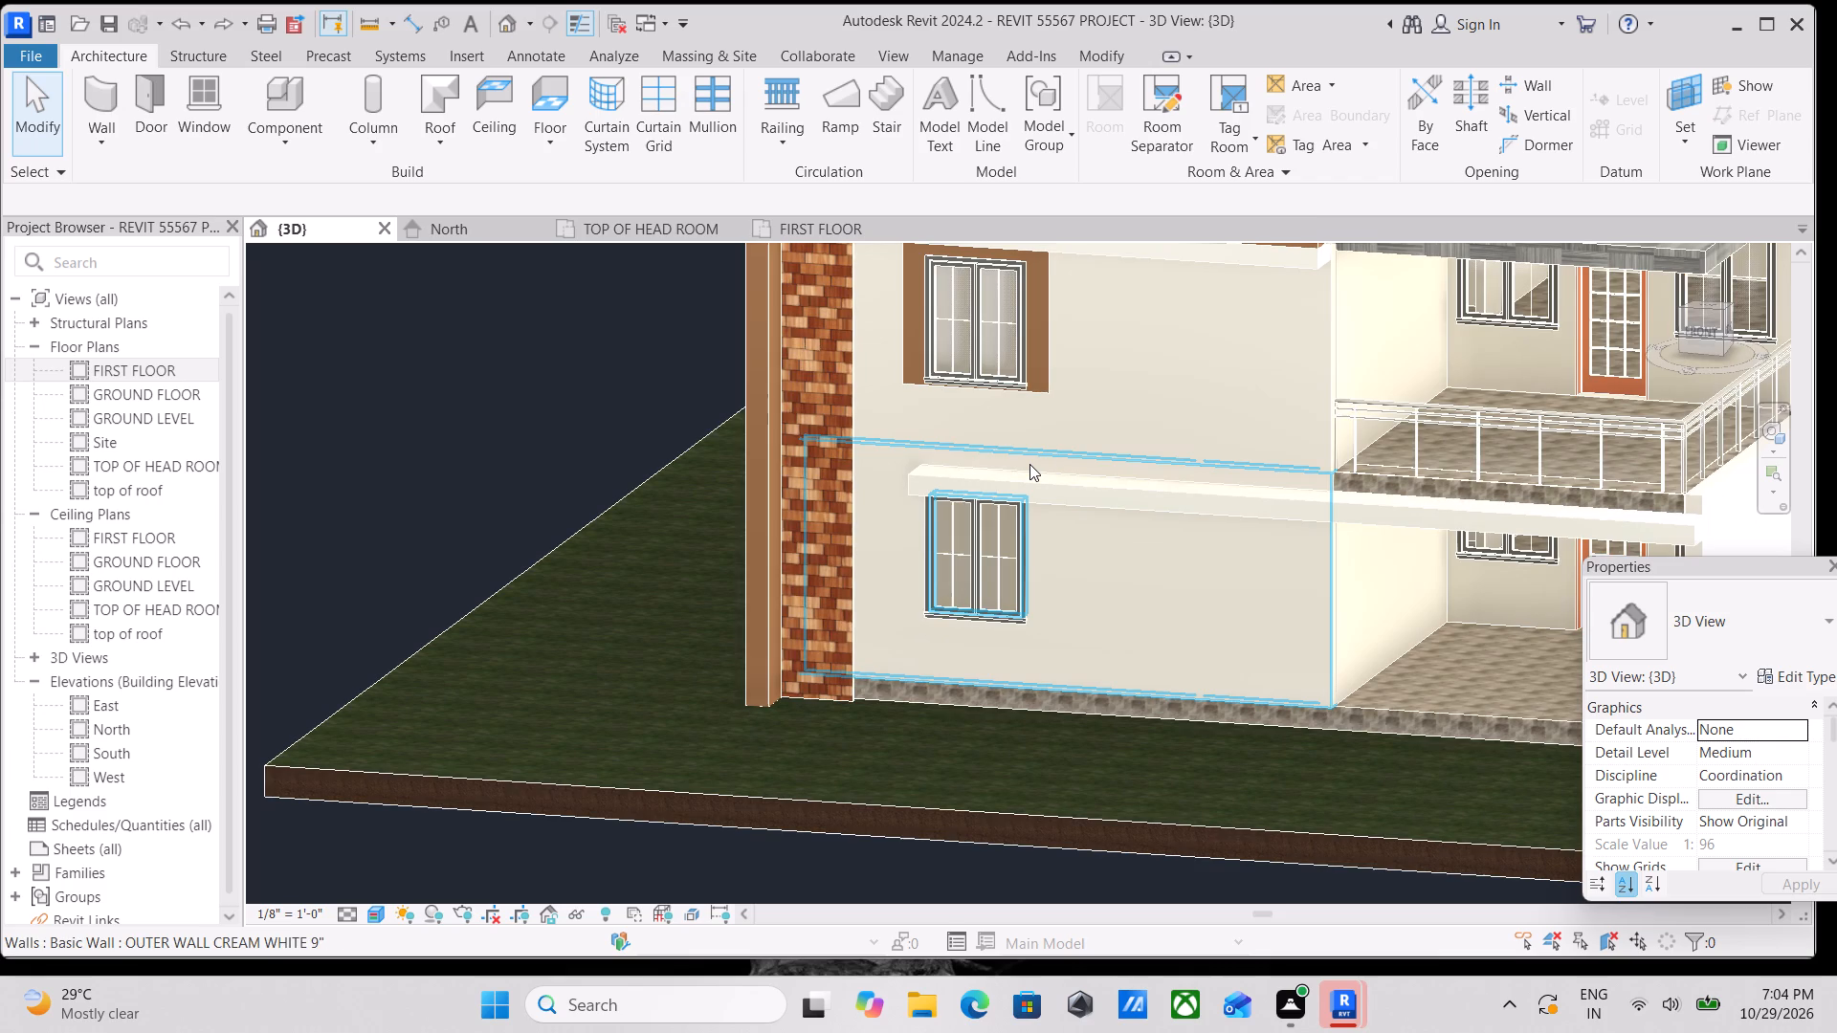
middle_click_drag(1141, 511, 1089, 475)
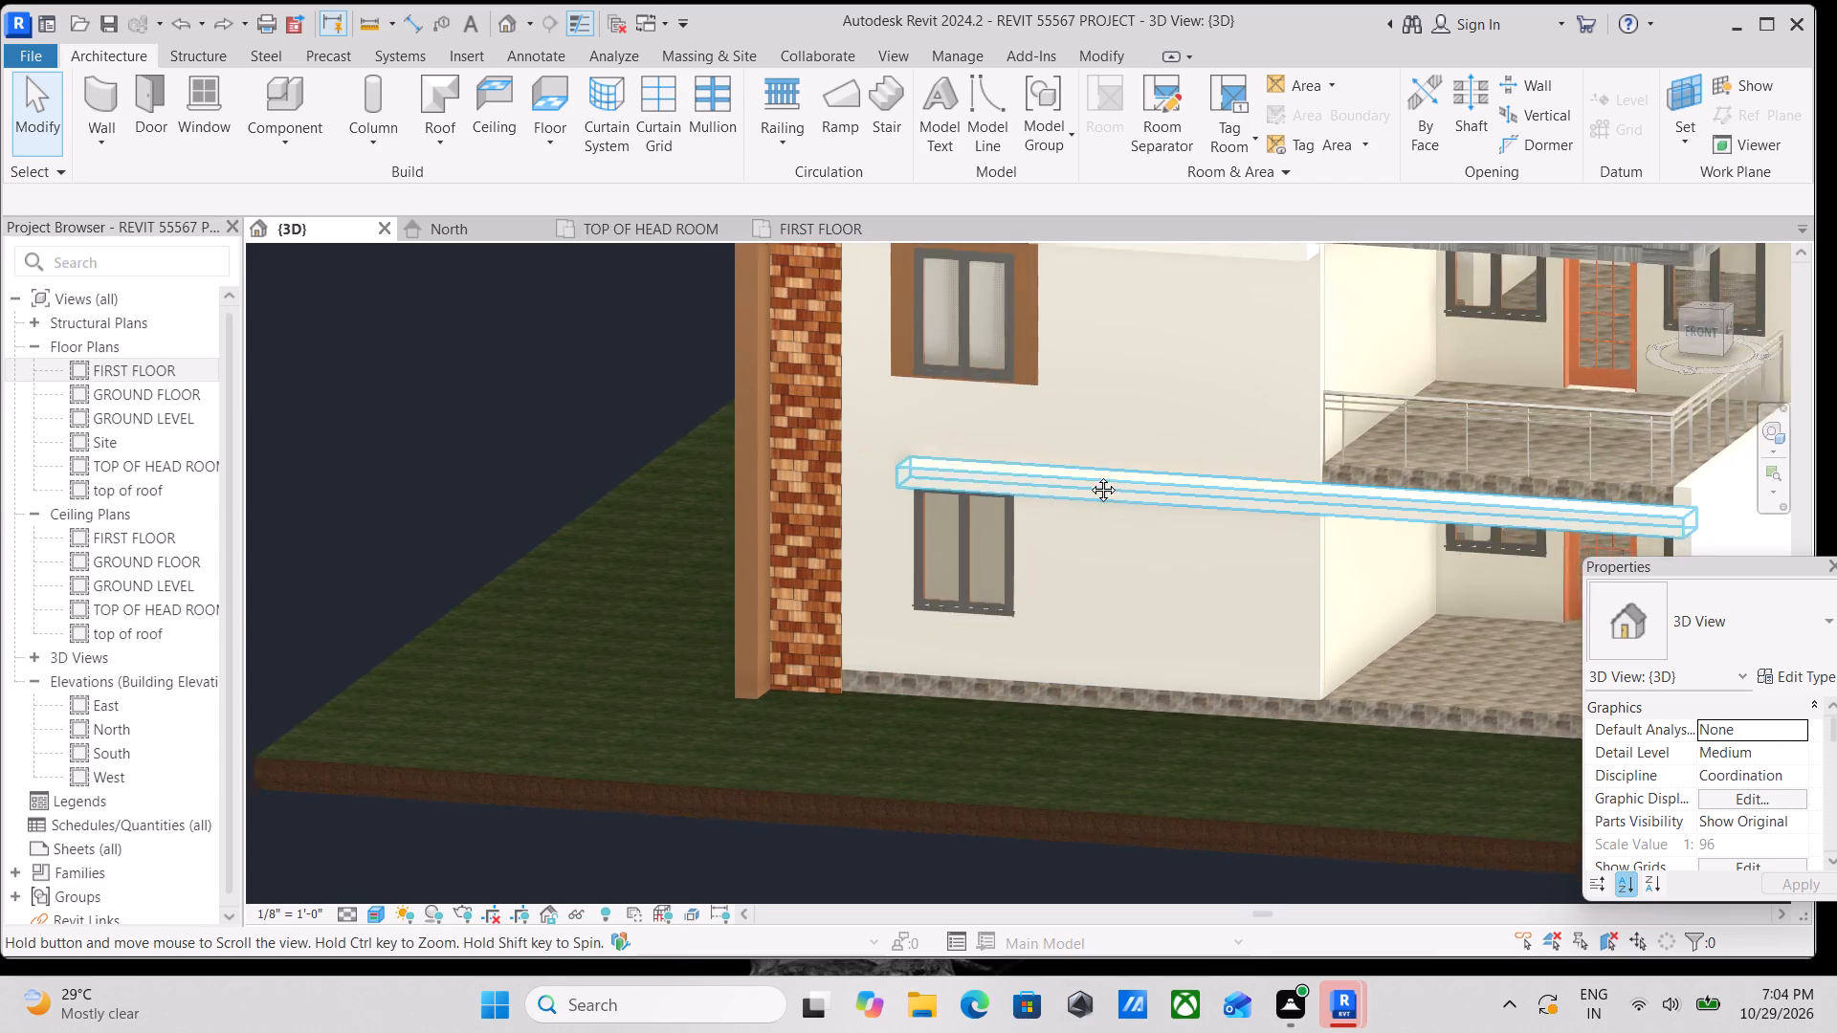
middle_click_drag(1089, 475, 938, 380)
middle_click_drag(1107, 445, 838, 422)
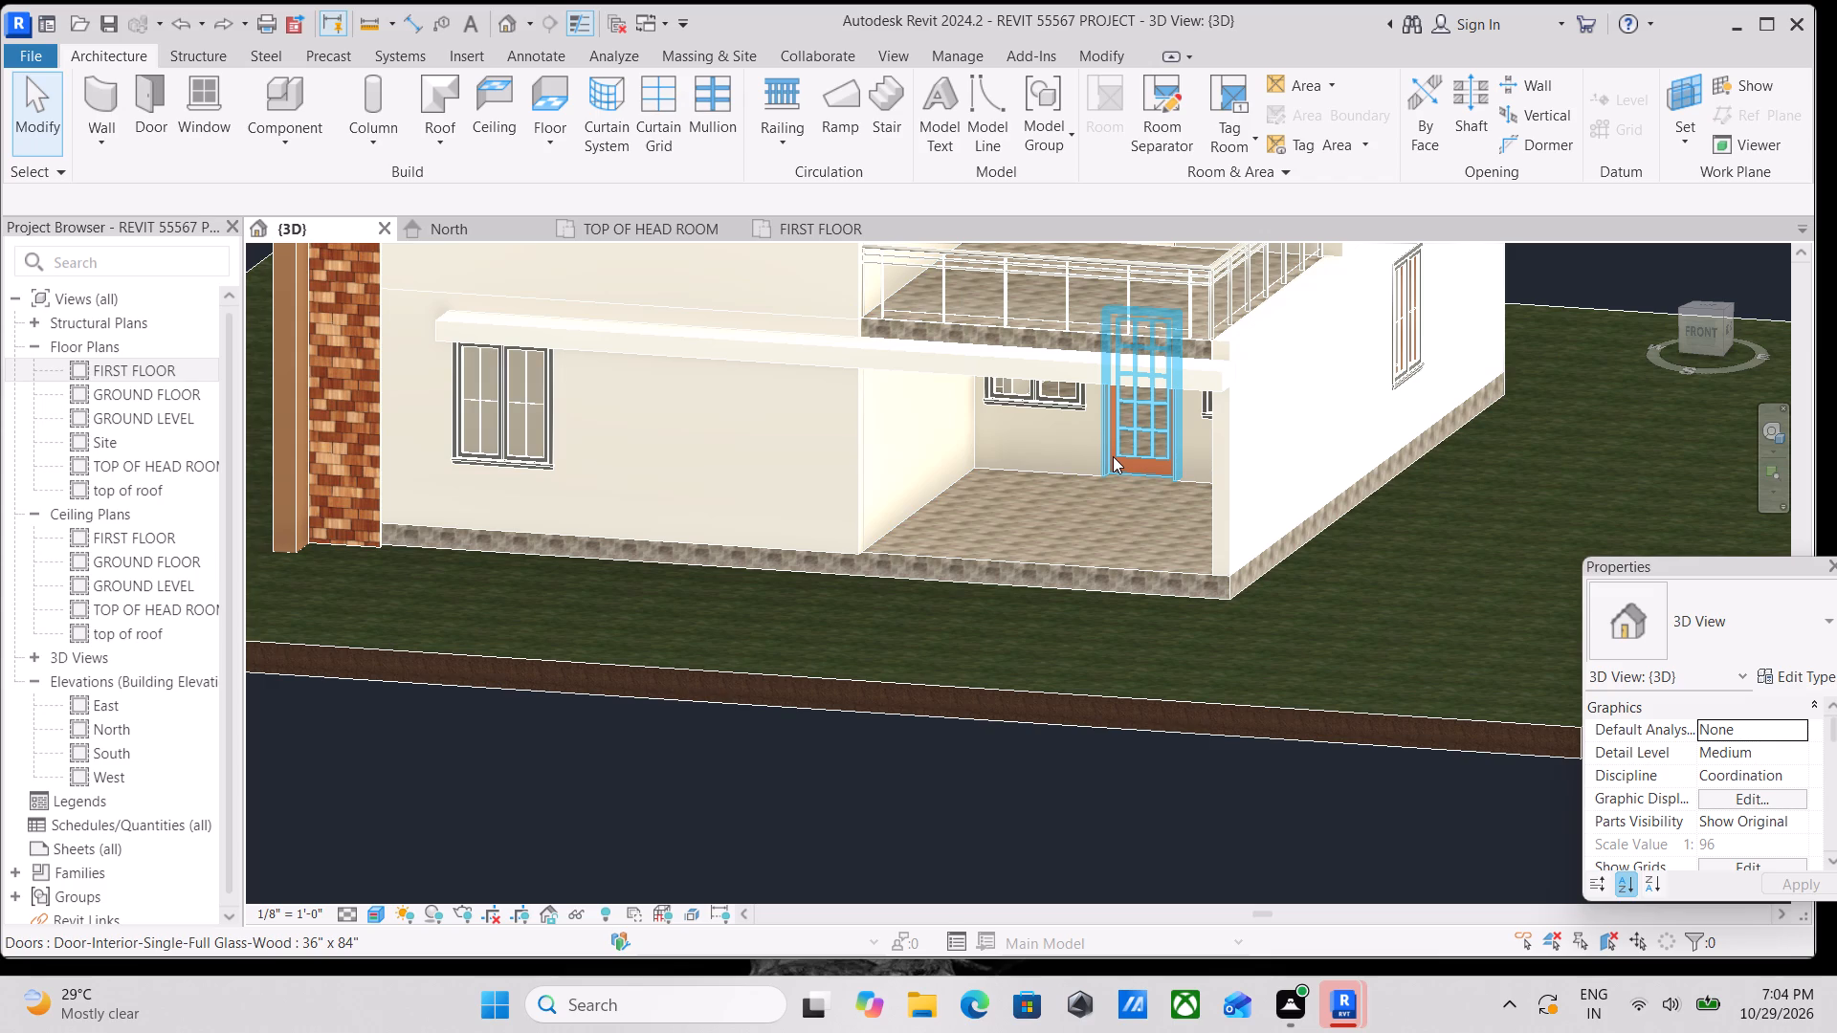
middle_click_drag(1113, 456, 1217, 506)
middle_click_drag(960, 379, 1110, 464)
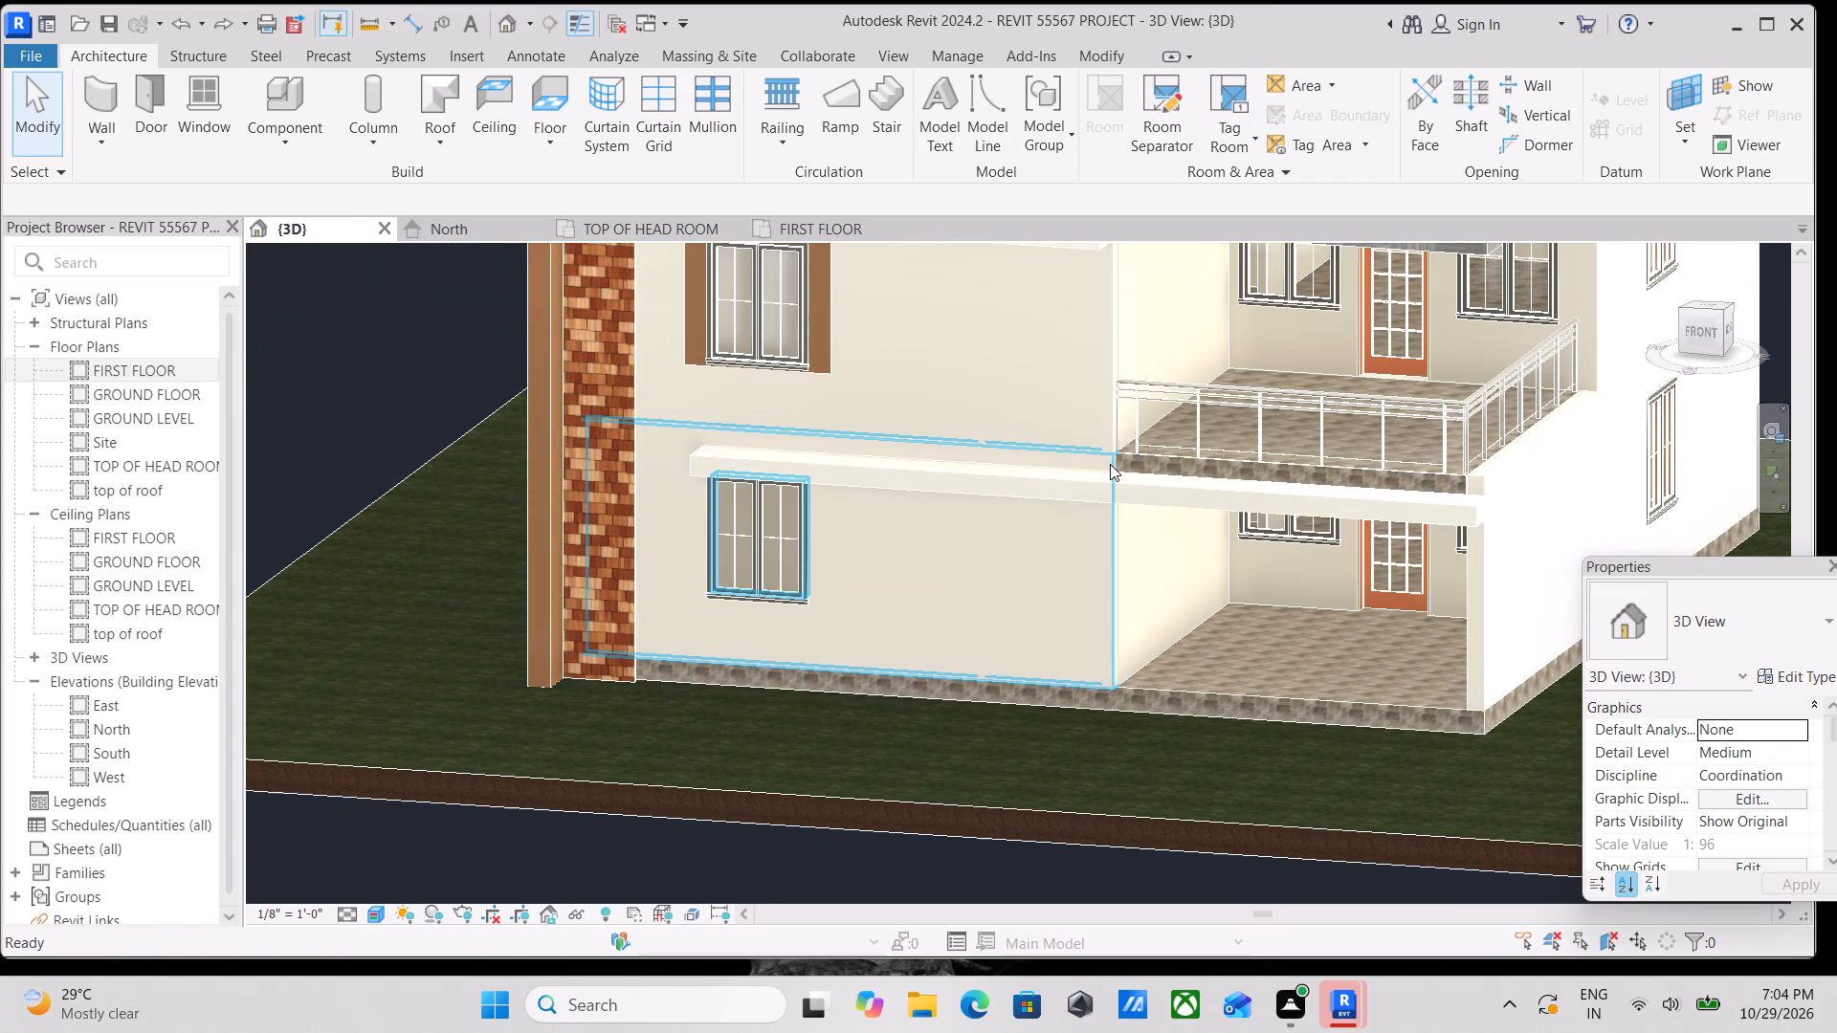
scroll(1110, 464, "down", 1)
middle_click_drag(1110, 464, 1130, 538)
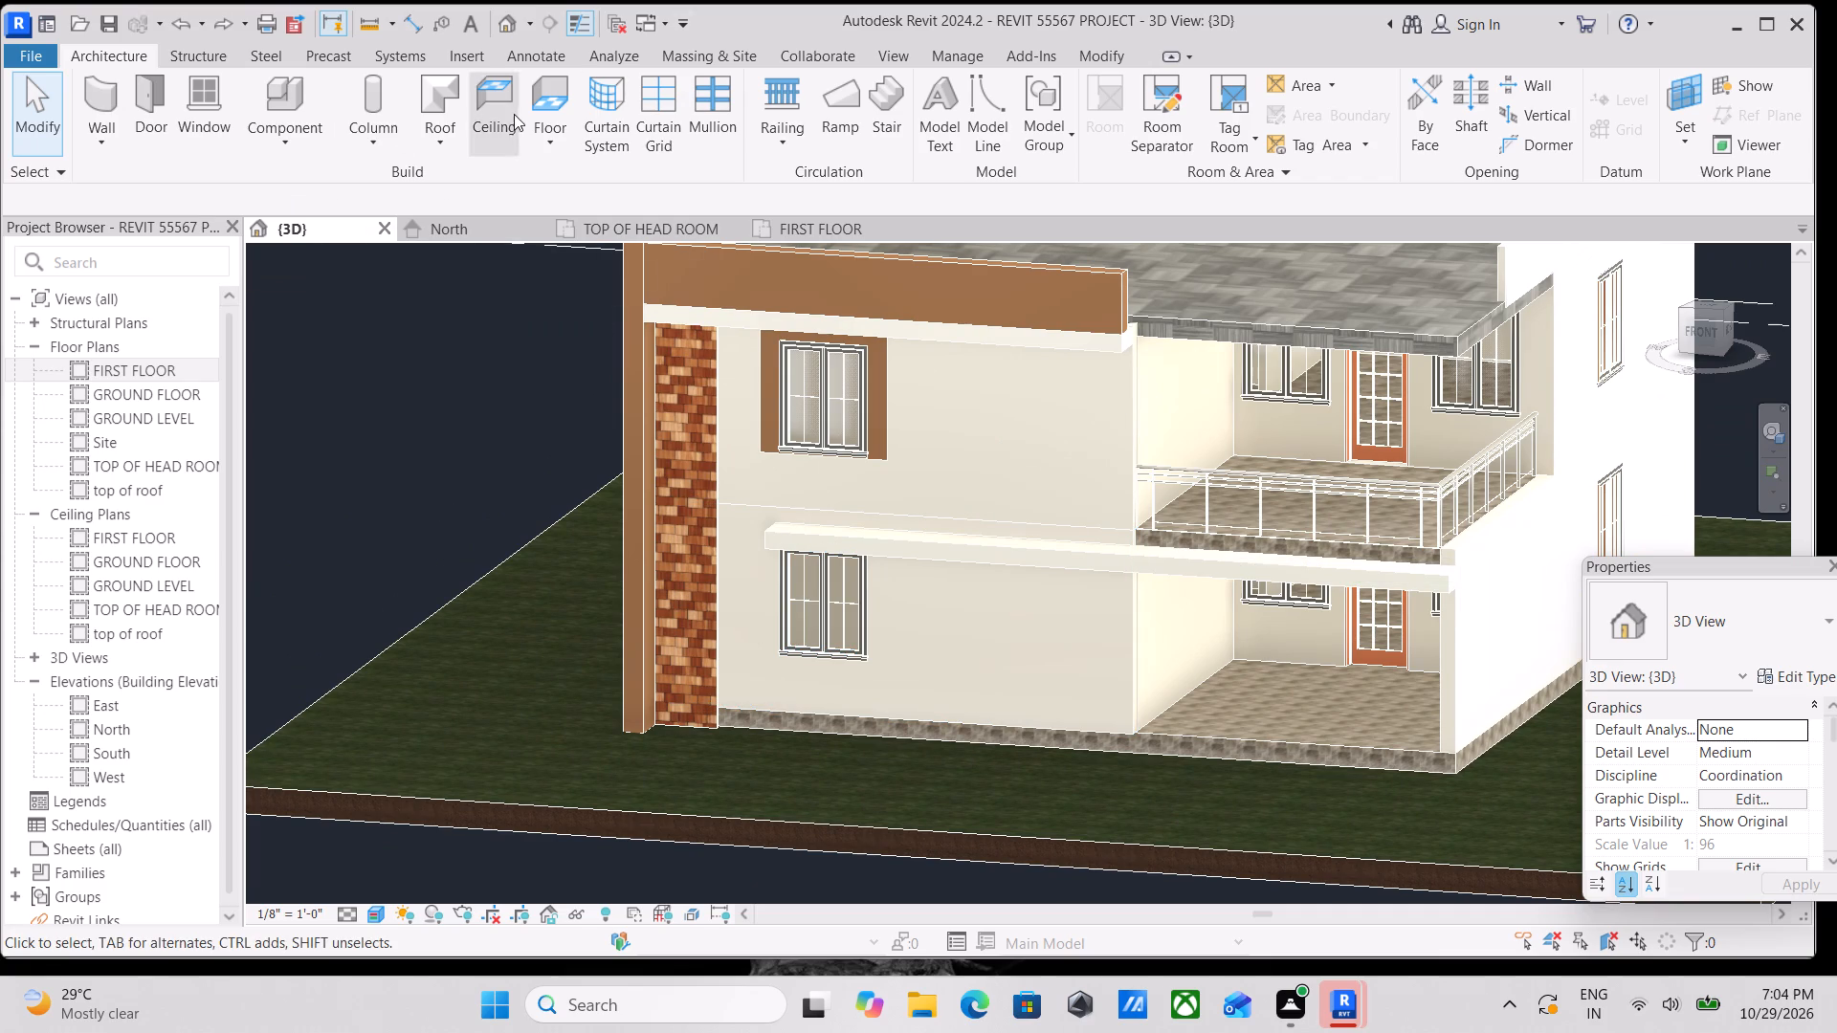
Create a new in-place component in the Generic Models category, keeping the suggested name.
left_click(281, 146)
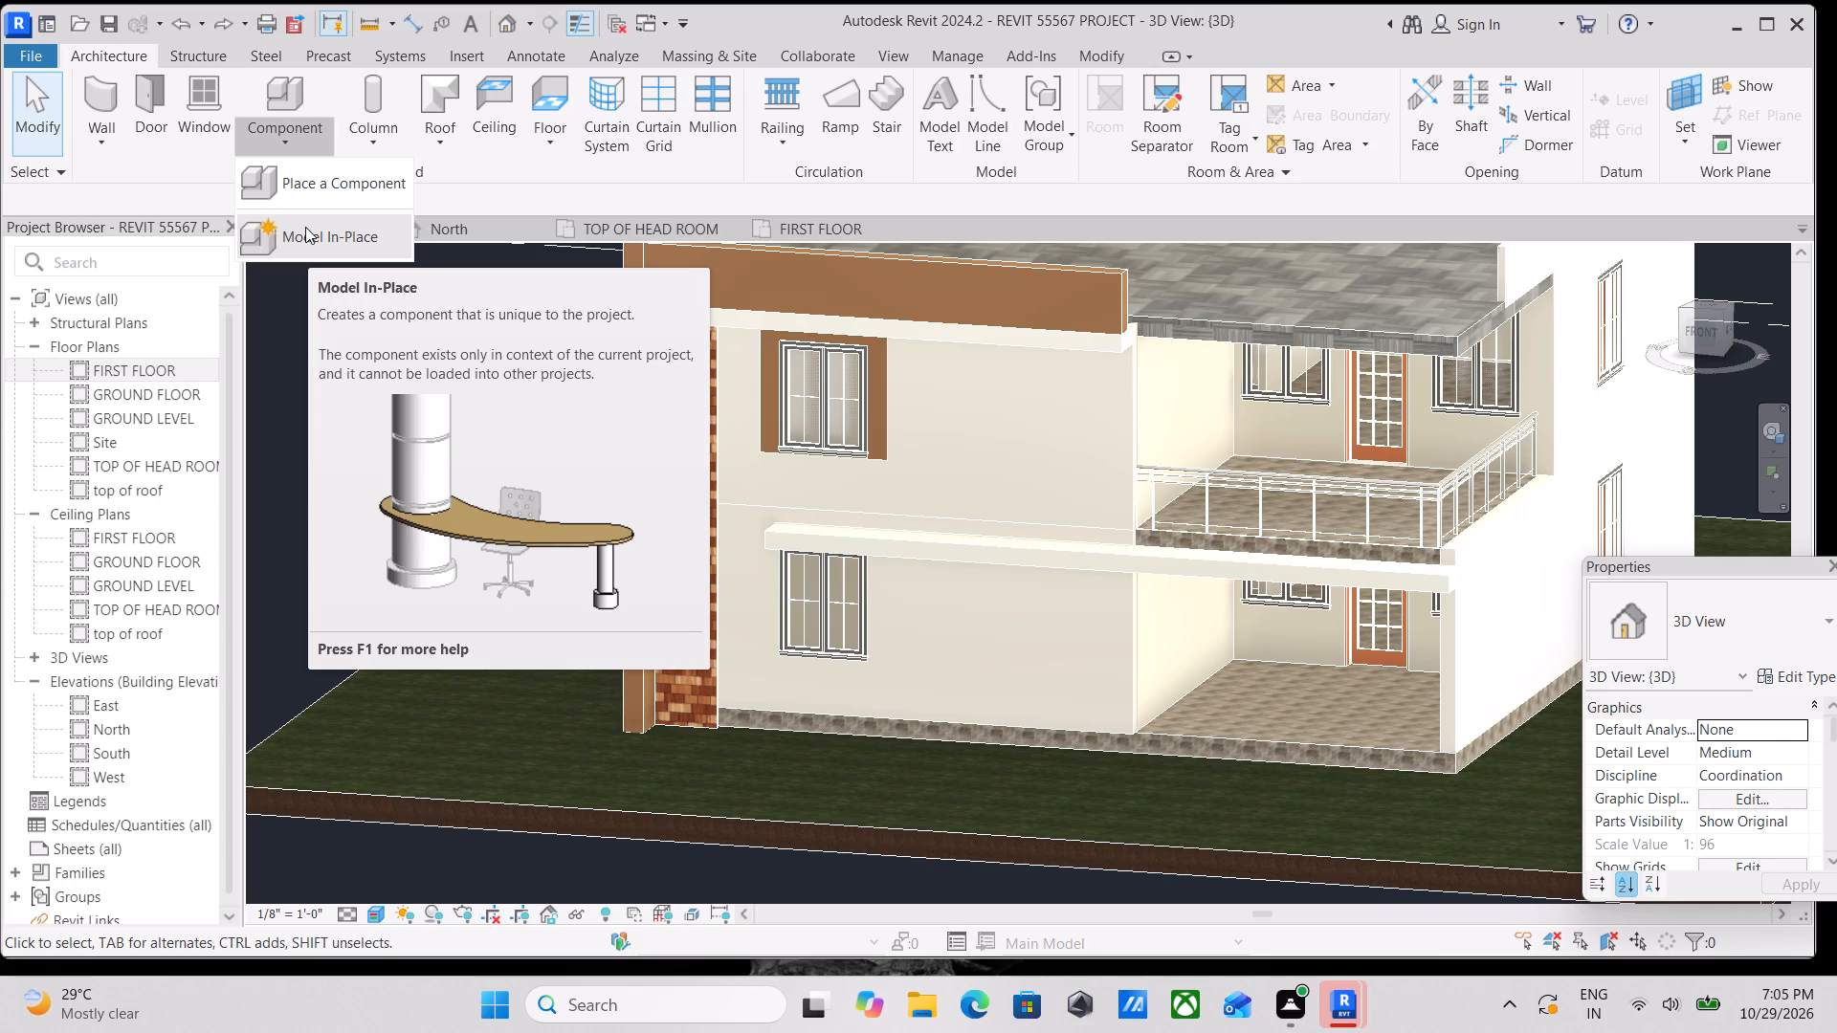
left_click(305, 227)
scroll(770, 474, "down", 3)
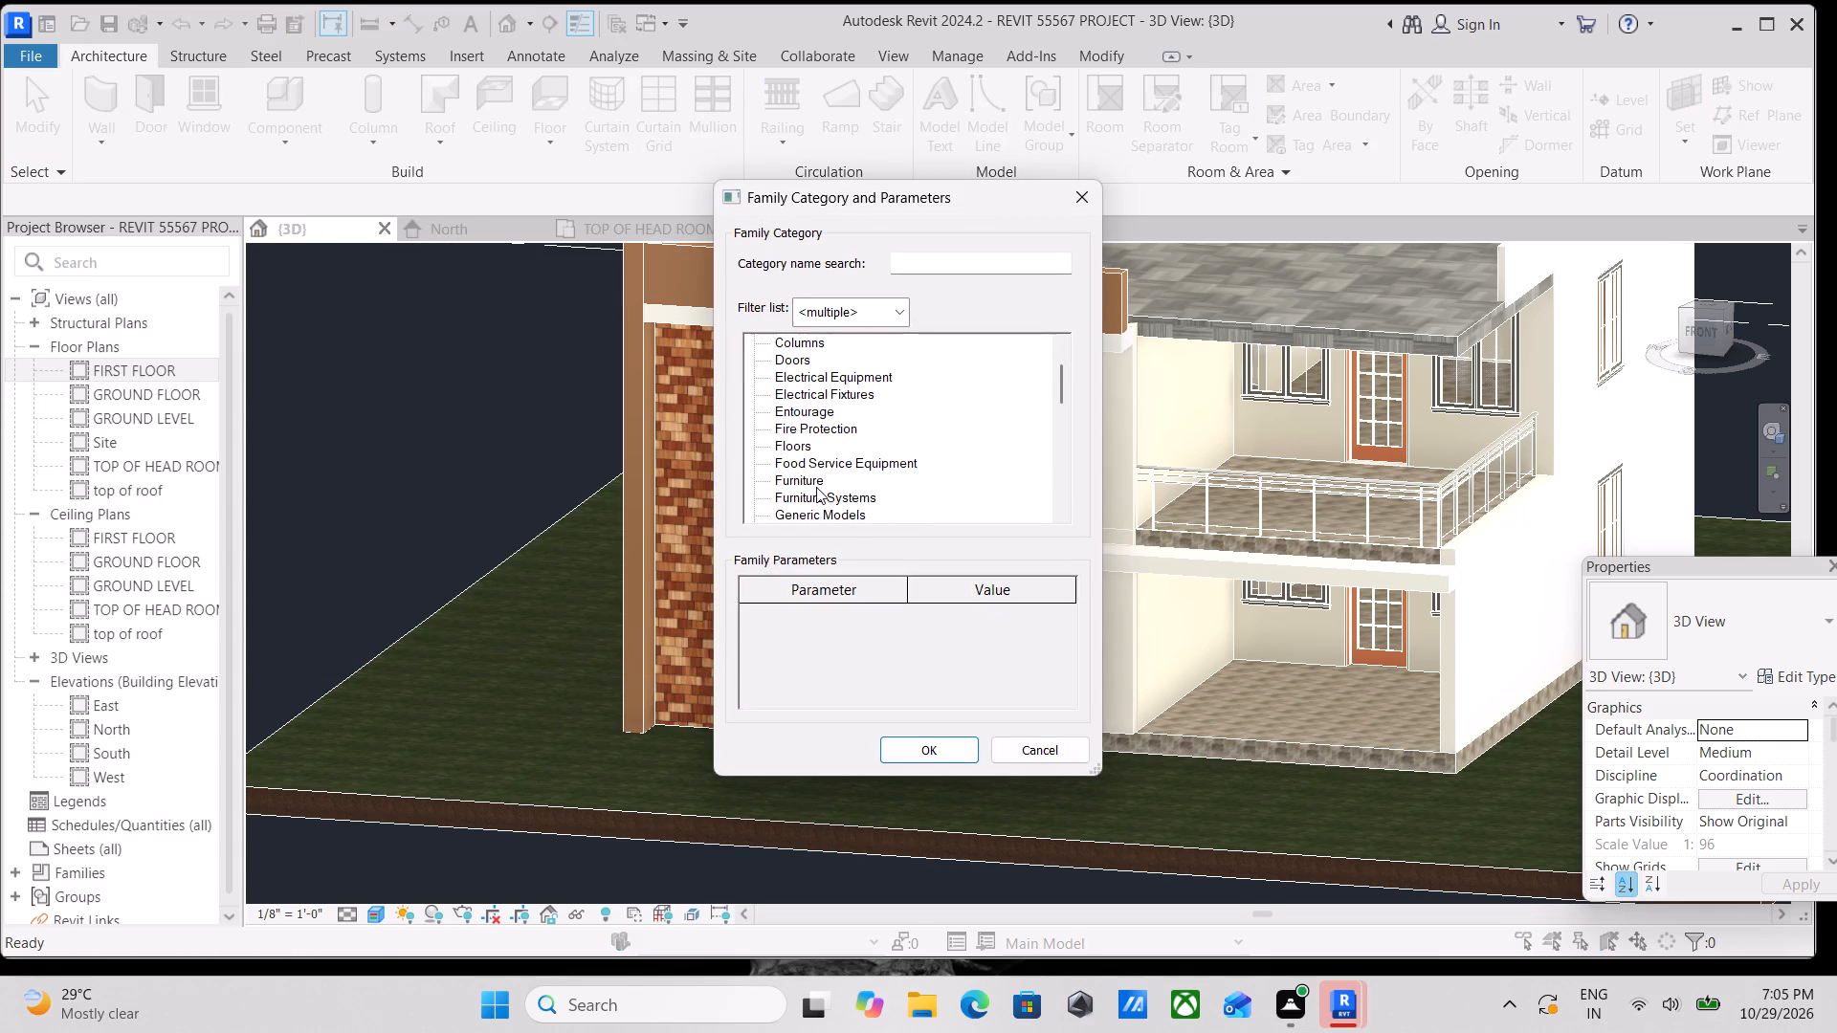
scroll(816, 487, "down", 2)
left_click(816, 480)
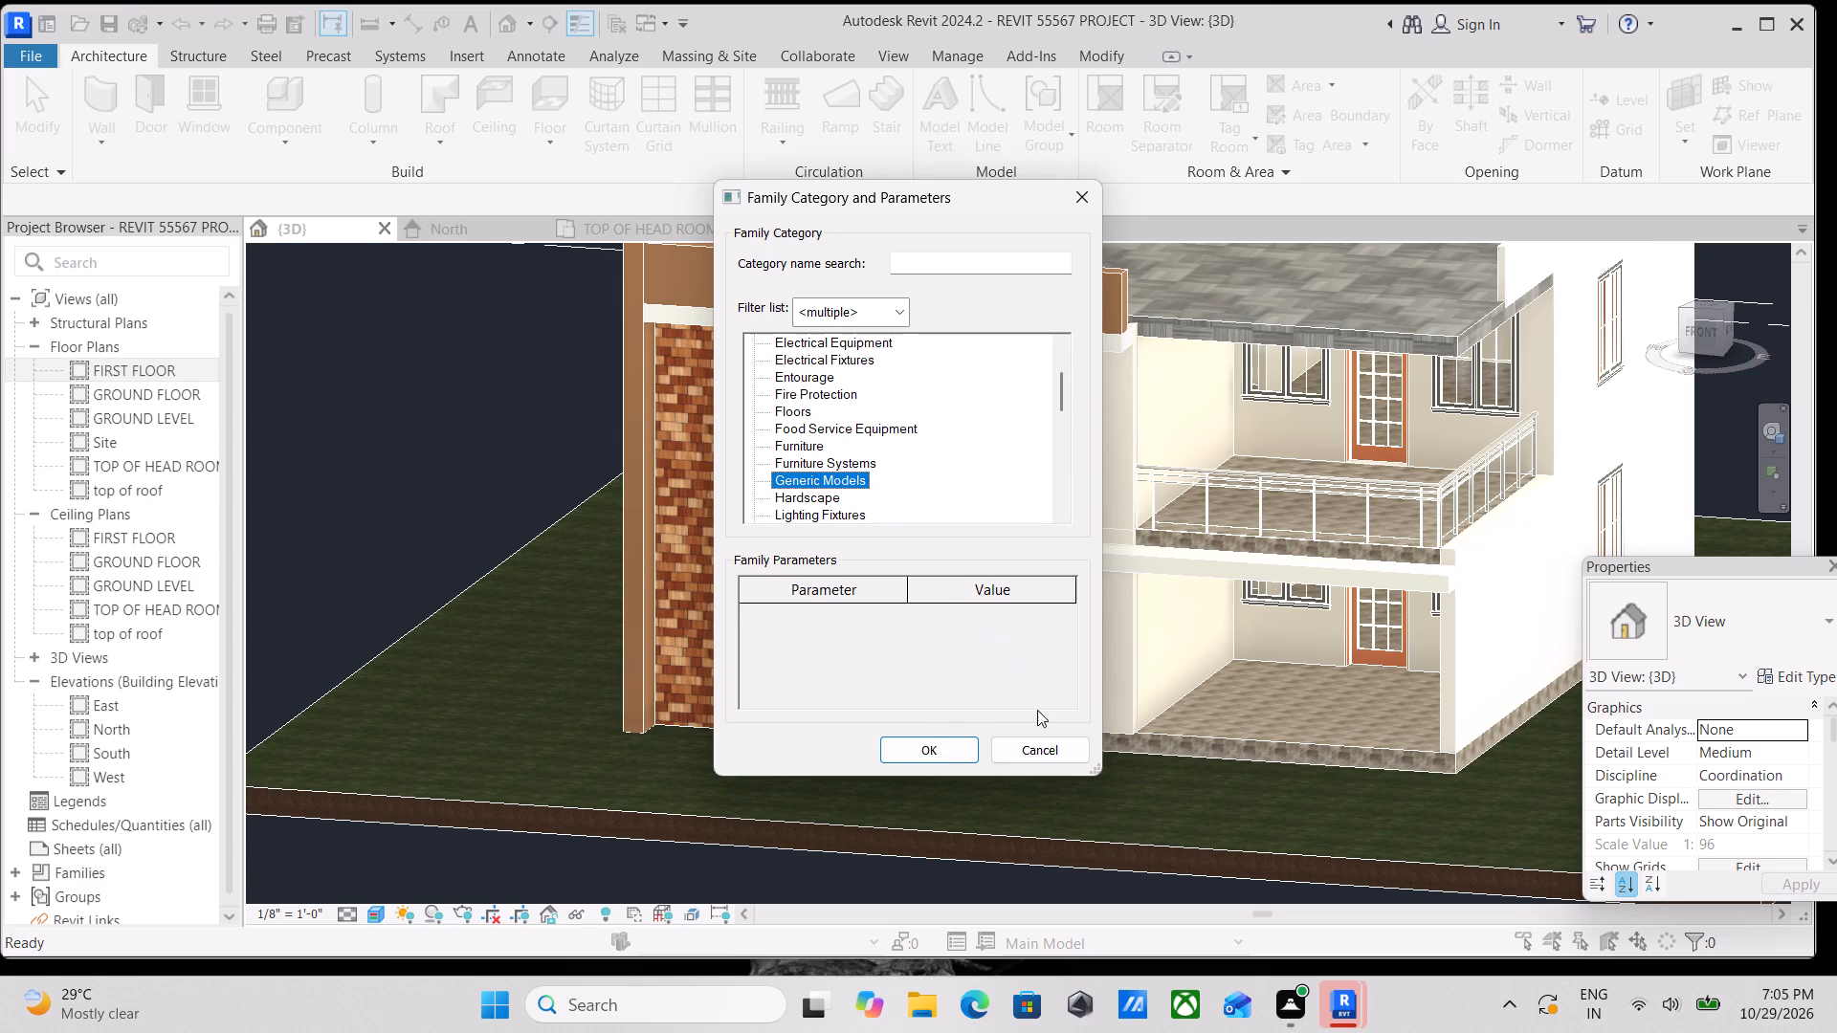
left_click(938, 746)
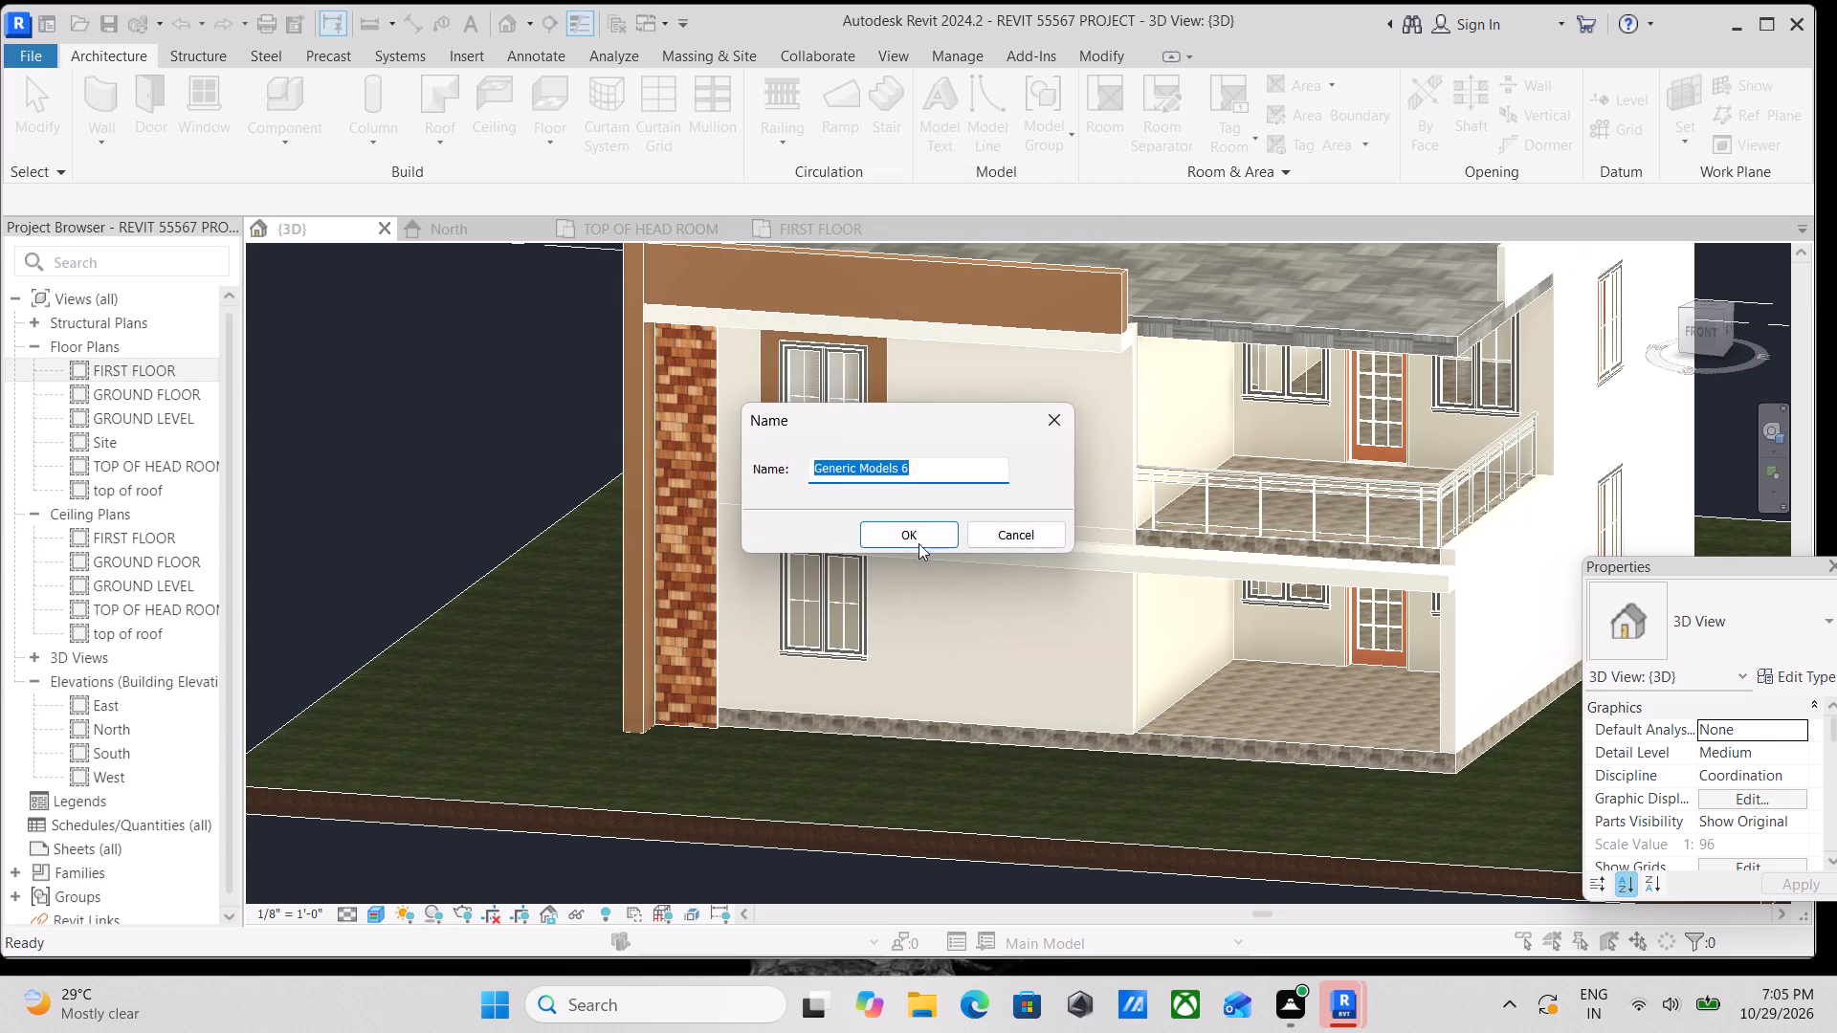
left_click(918, 539)
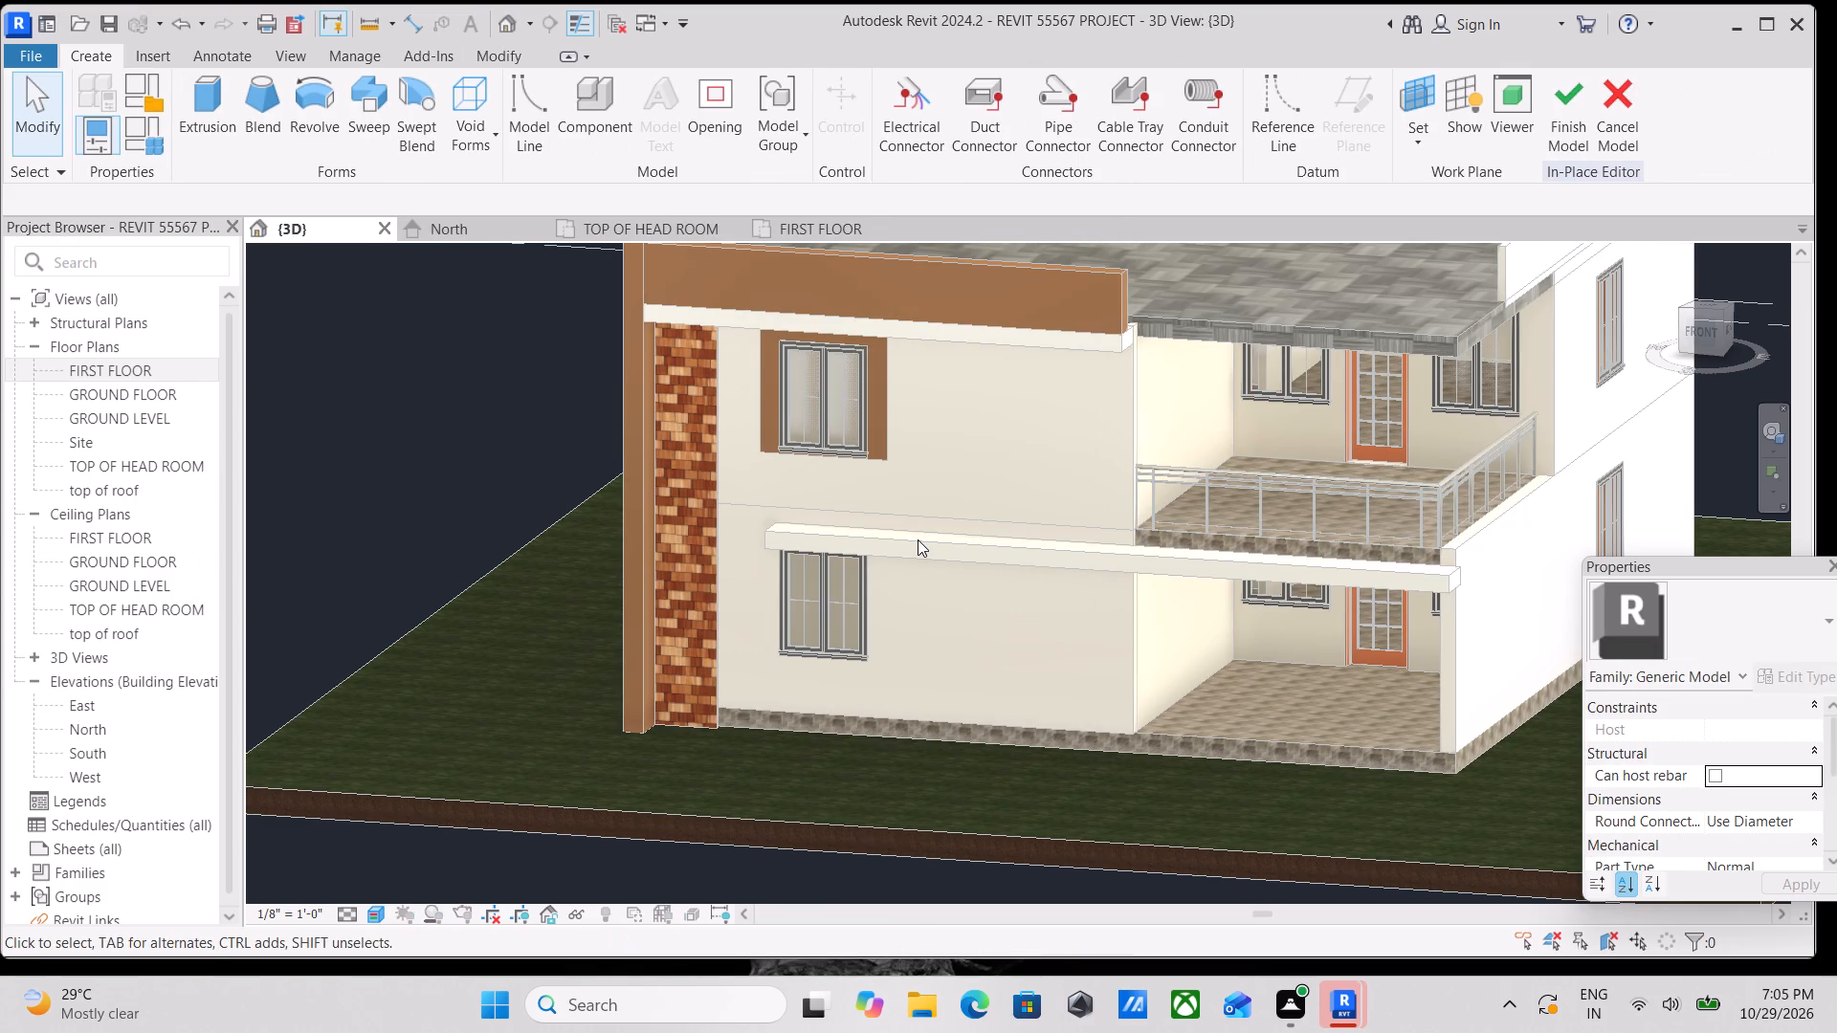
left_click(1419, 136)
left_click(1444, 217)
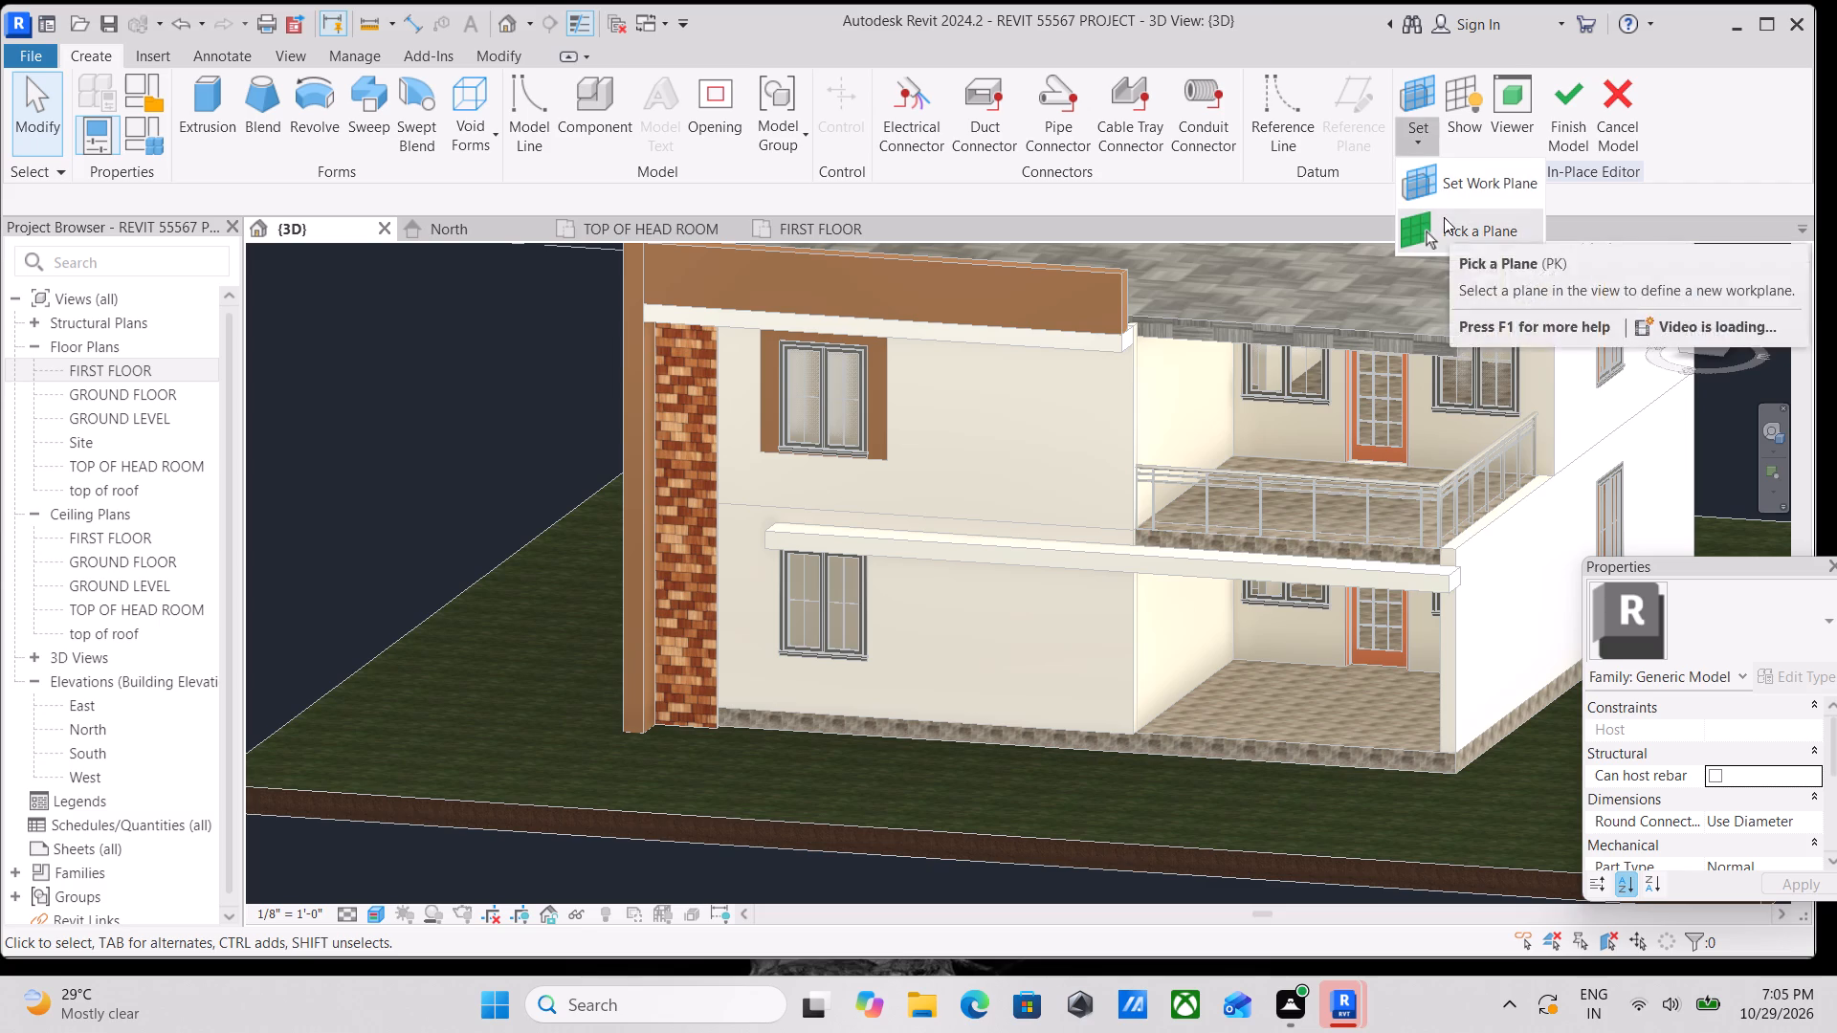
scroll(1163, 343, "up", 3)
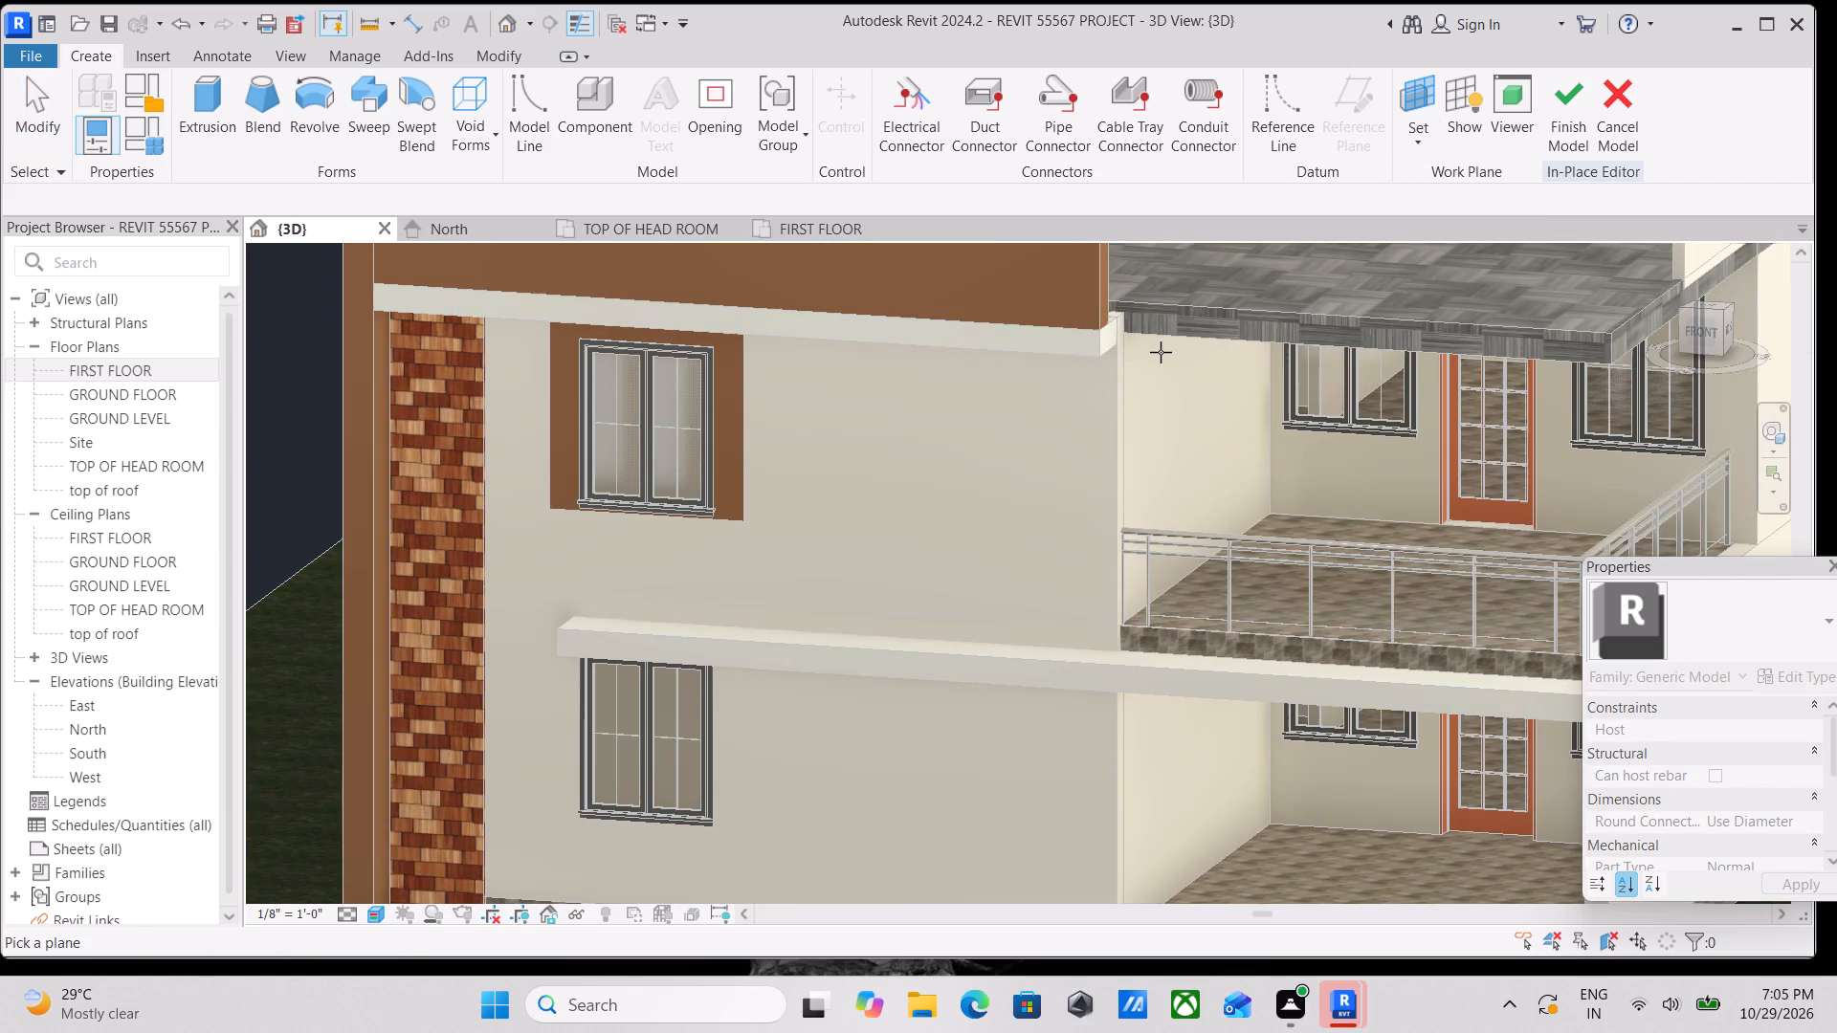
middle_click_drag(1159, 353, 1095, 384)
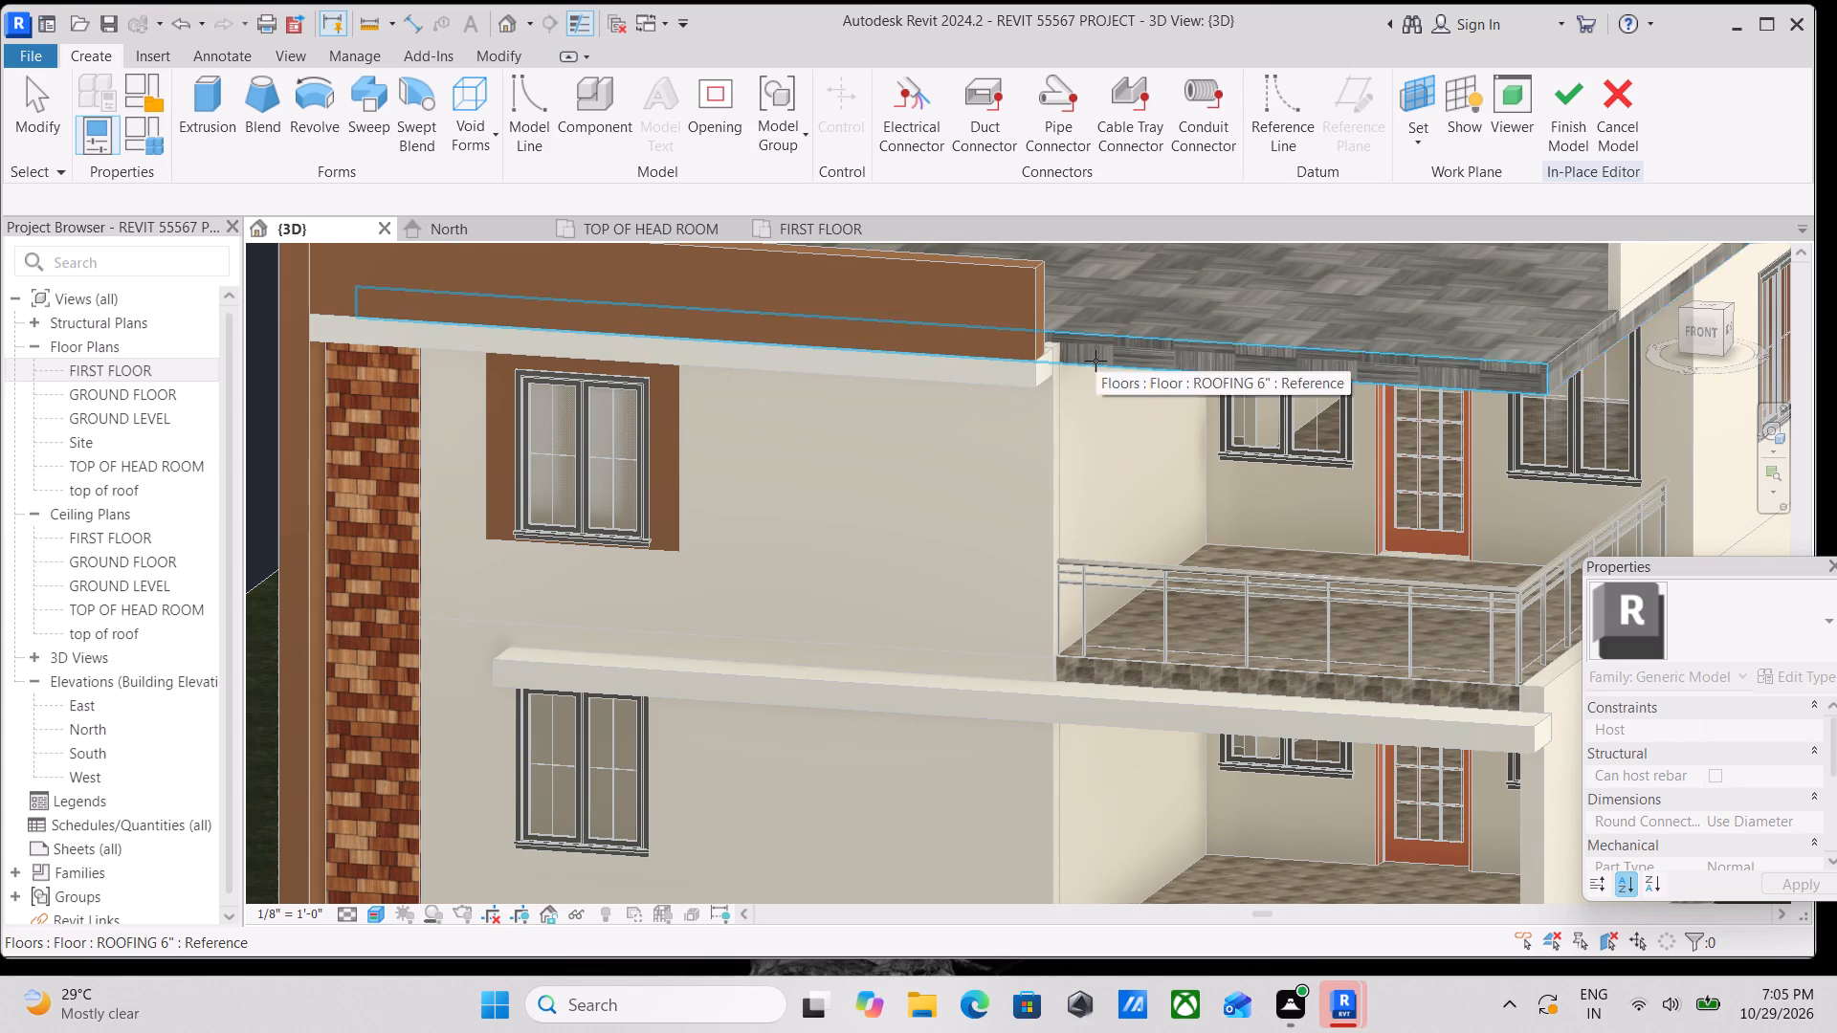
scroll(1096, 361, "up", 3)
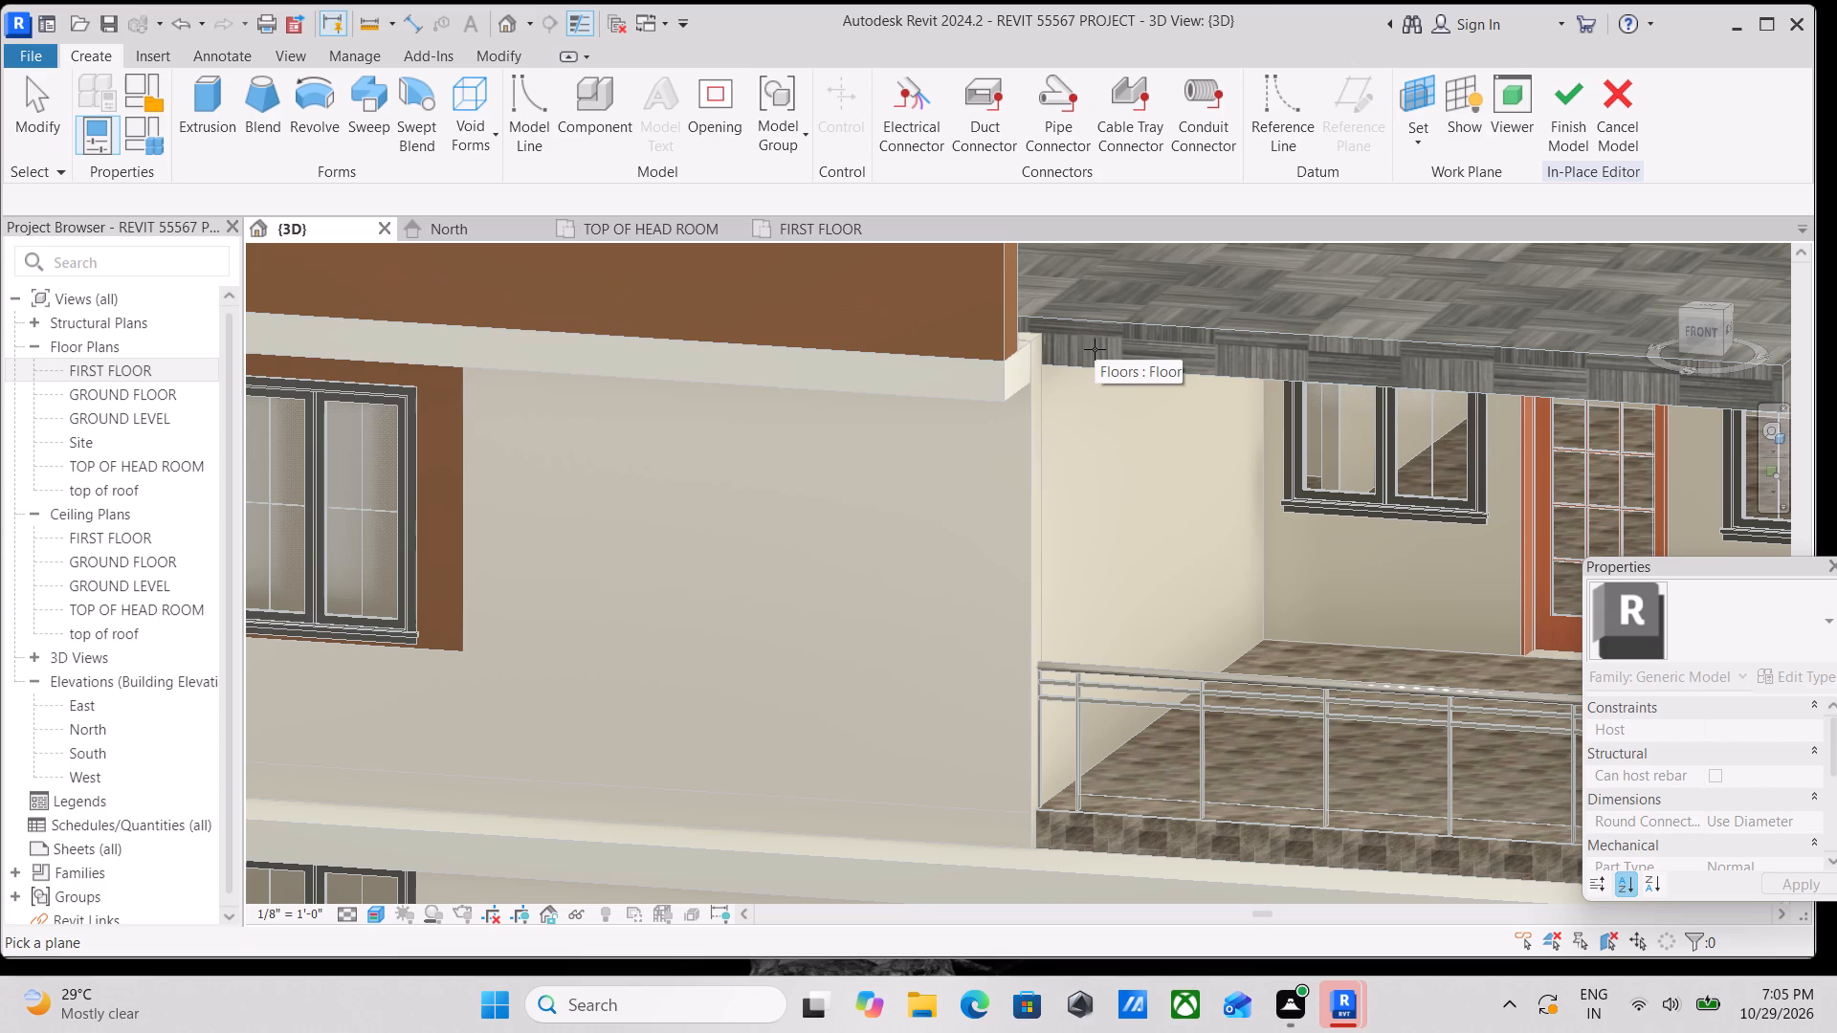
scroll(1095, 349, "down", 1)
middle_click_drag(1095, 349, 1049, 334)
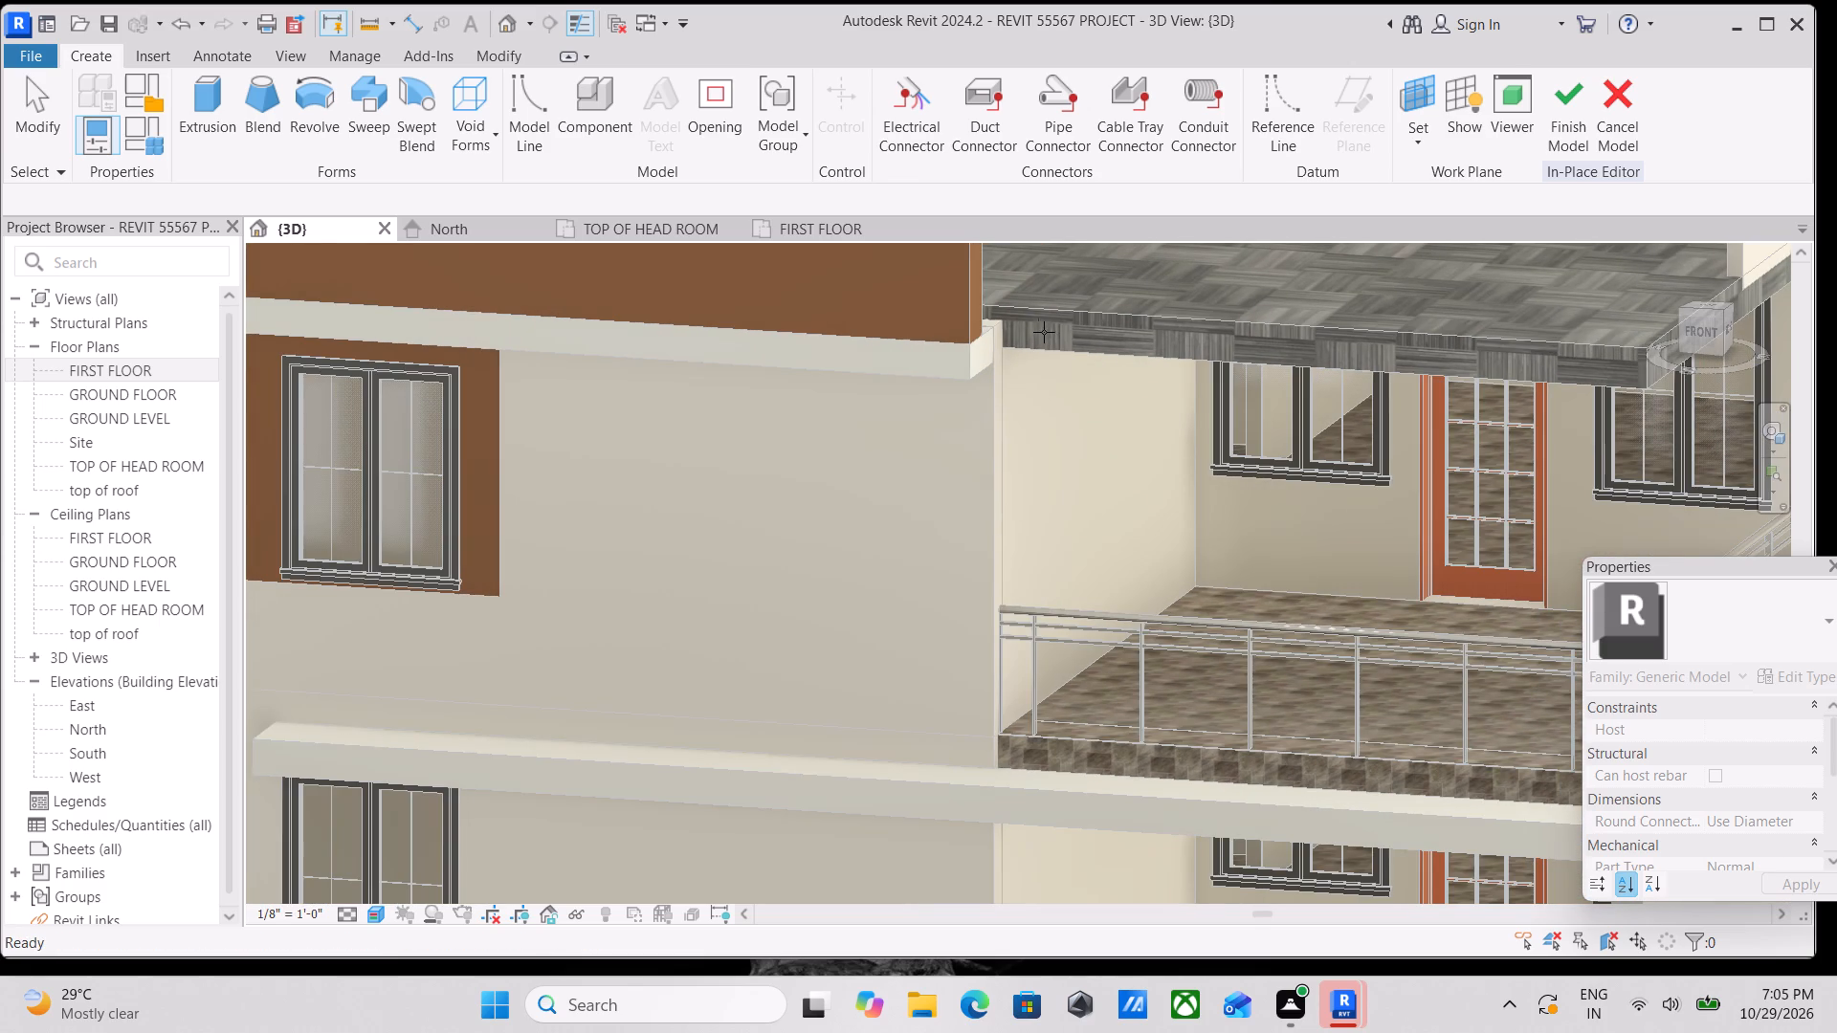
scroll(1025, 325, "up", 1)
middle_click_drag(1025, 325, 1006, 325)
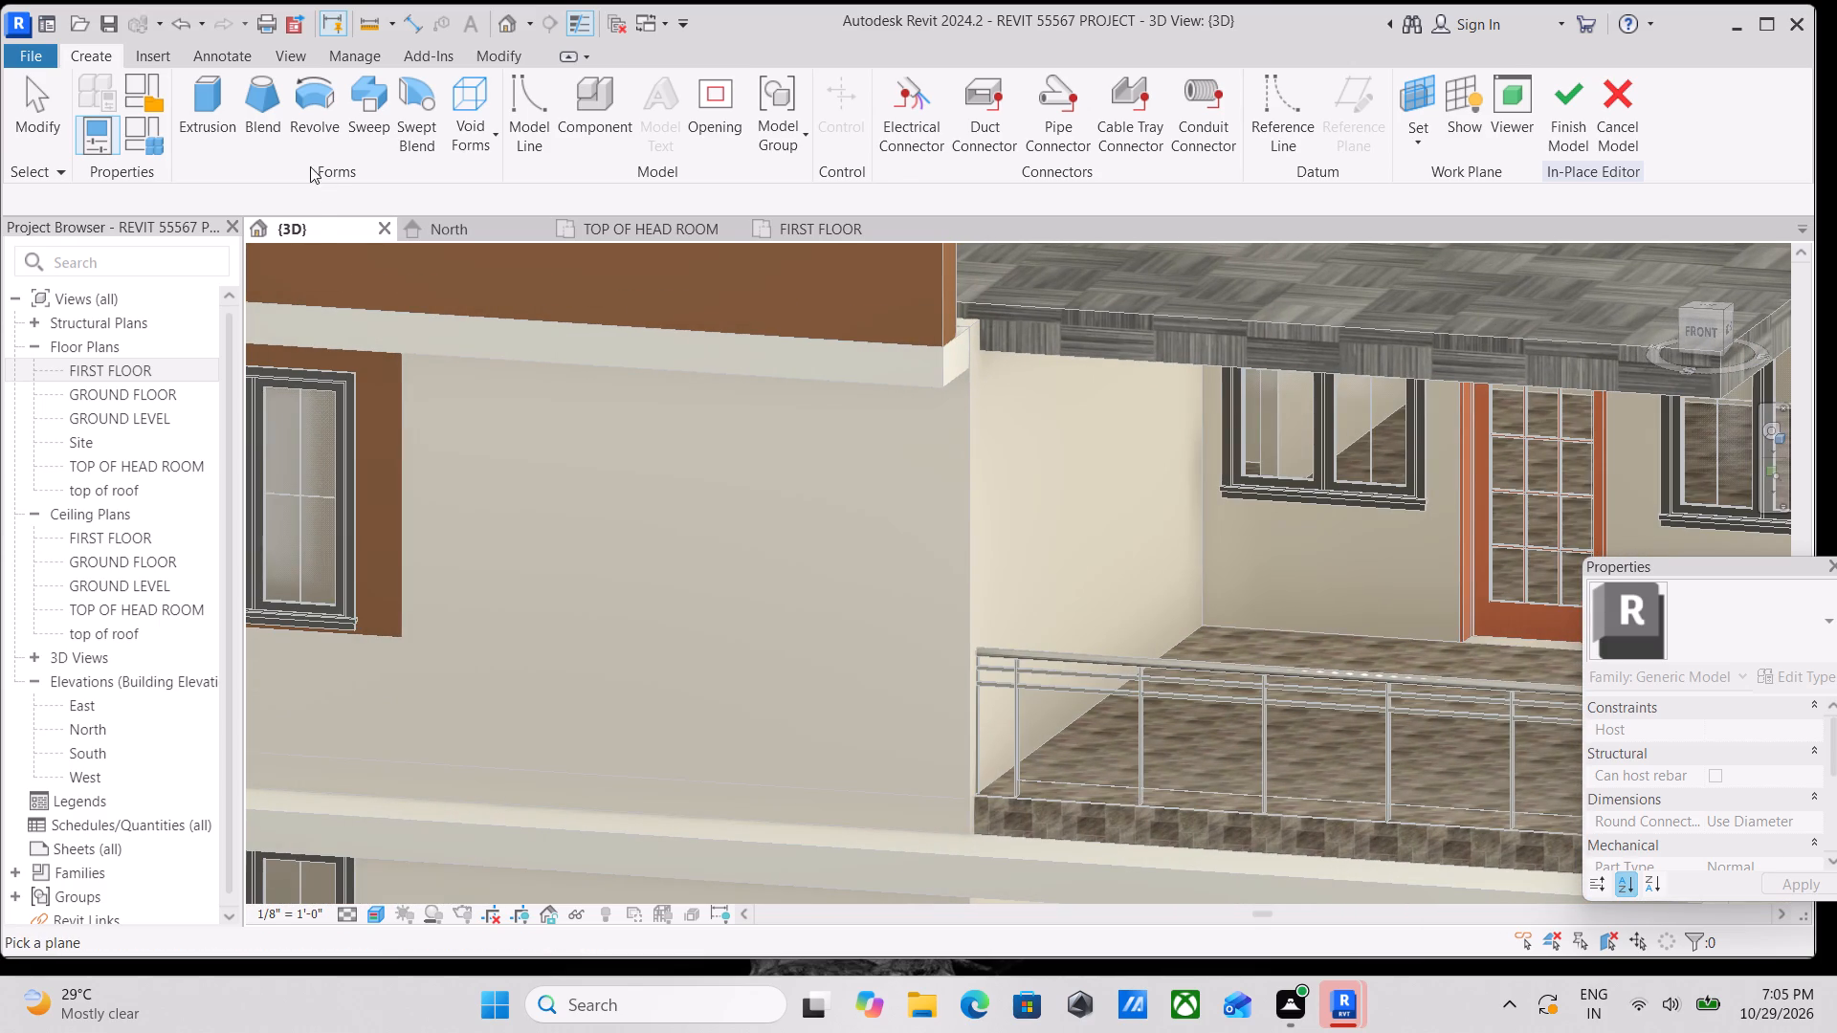
Start an extrusion and set its work plane to the front face of the balcony's marble floor slab.
left_click(207, 121)
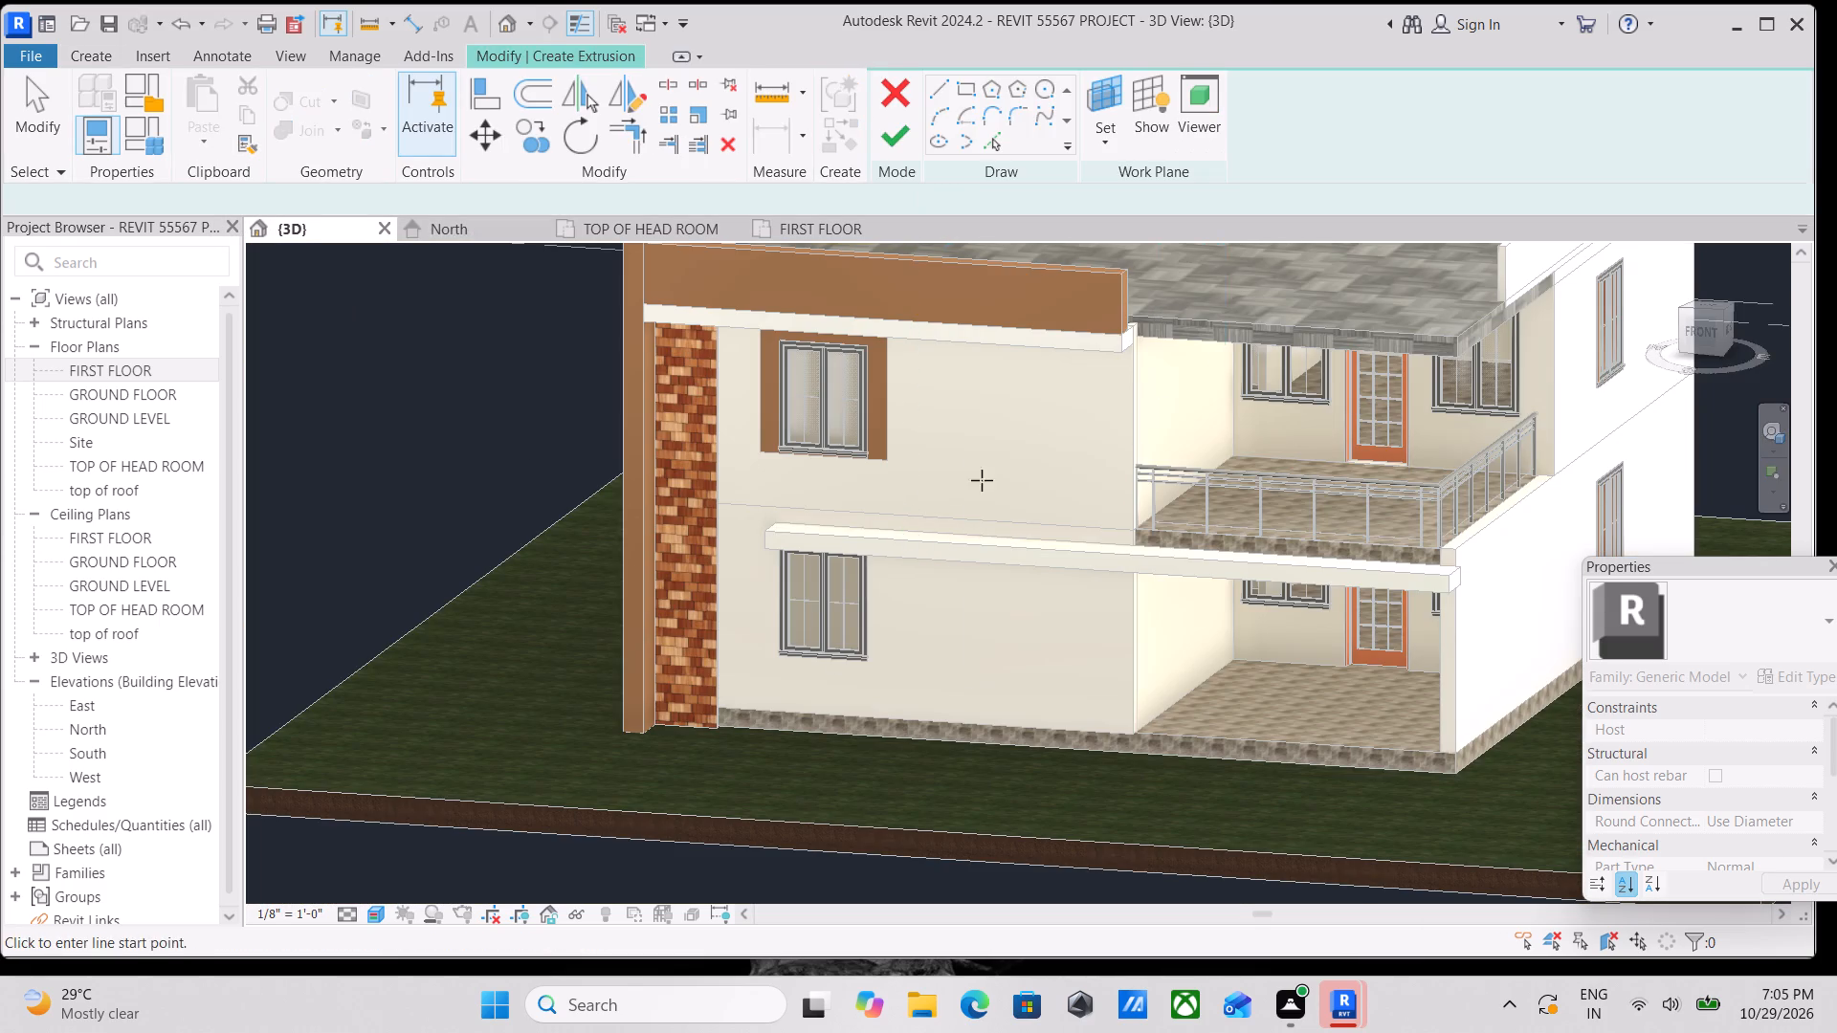
scroll(1252, 409, "up", 1)
left_click(1094, 139)
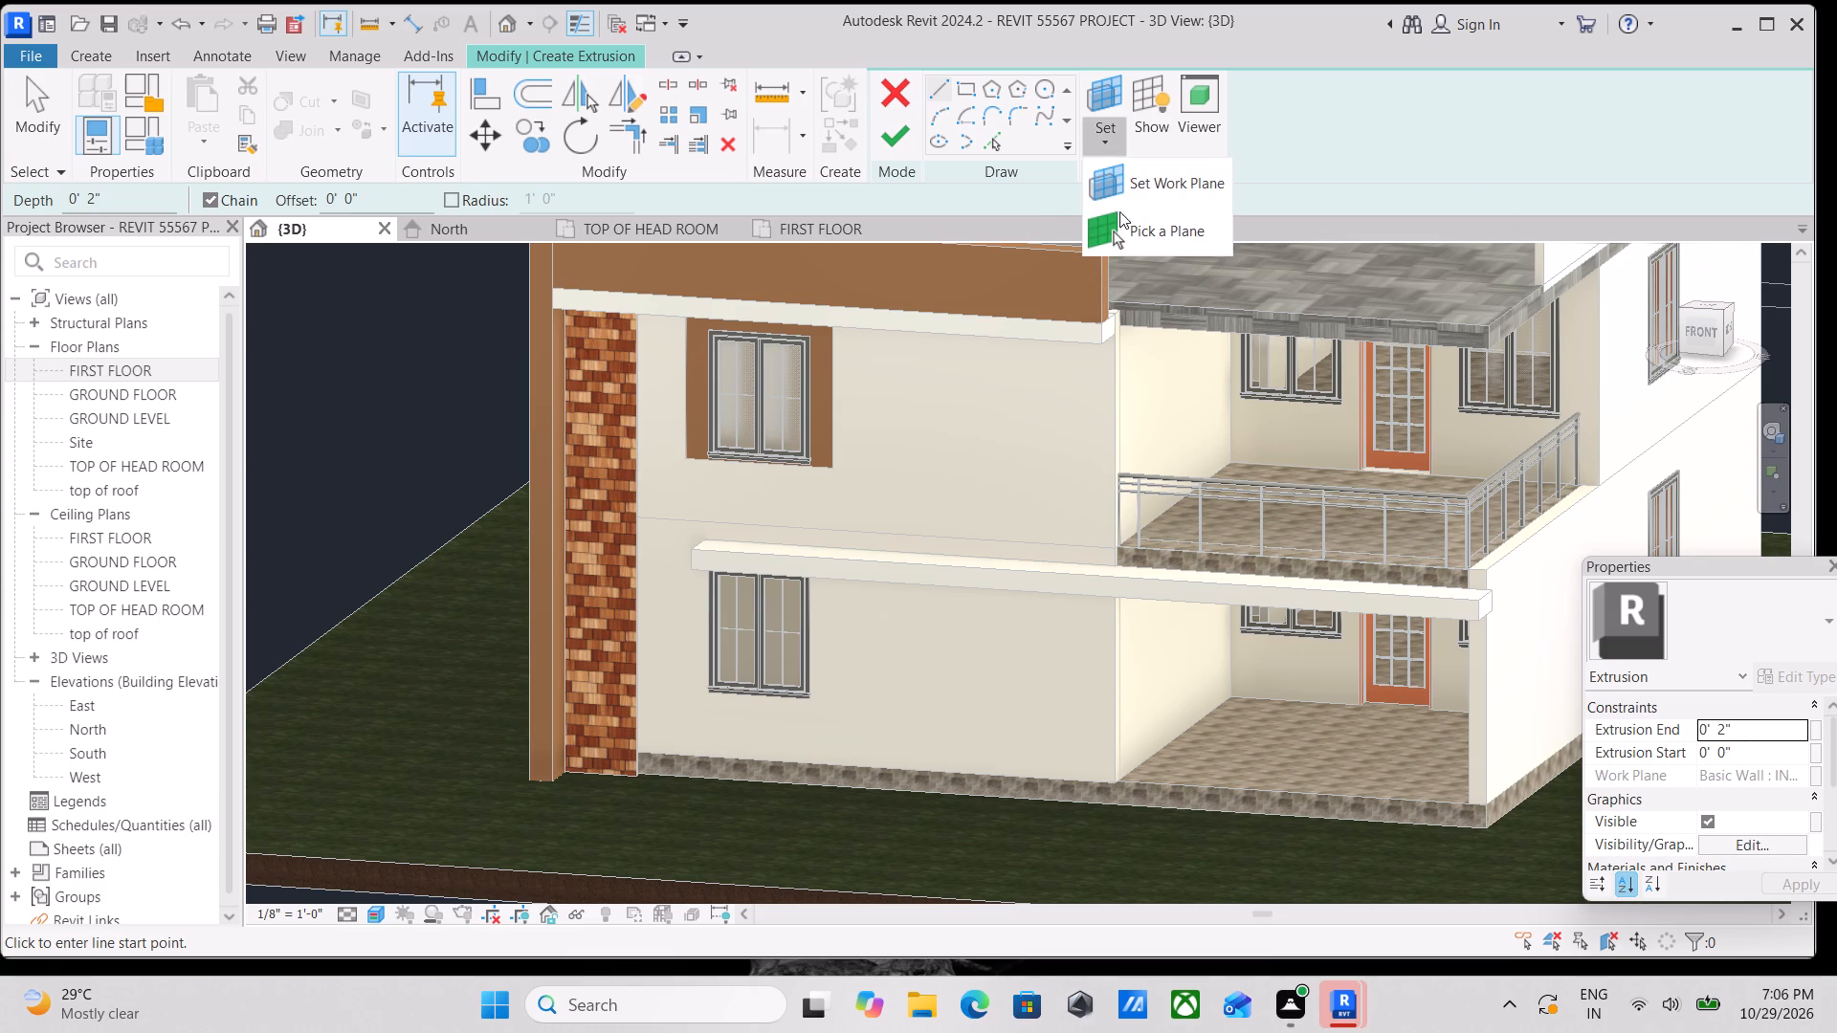
left_click(1126, 236)
scroll(1190, 345, "up", 3)
middle_click_drag(1129, 318, 1100, 396)
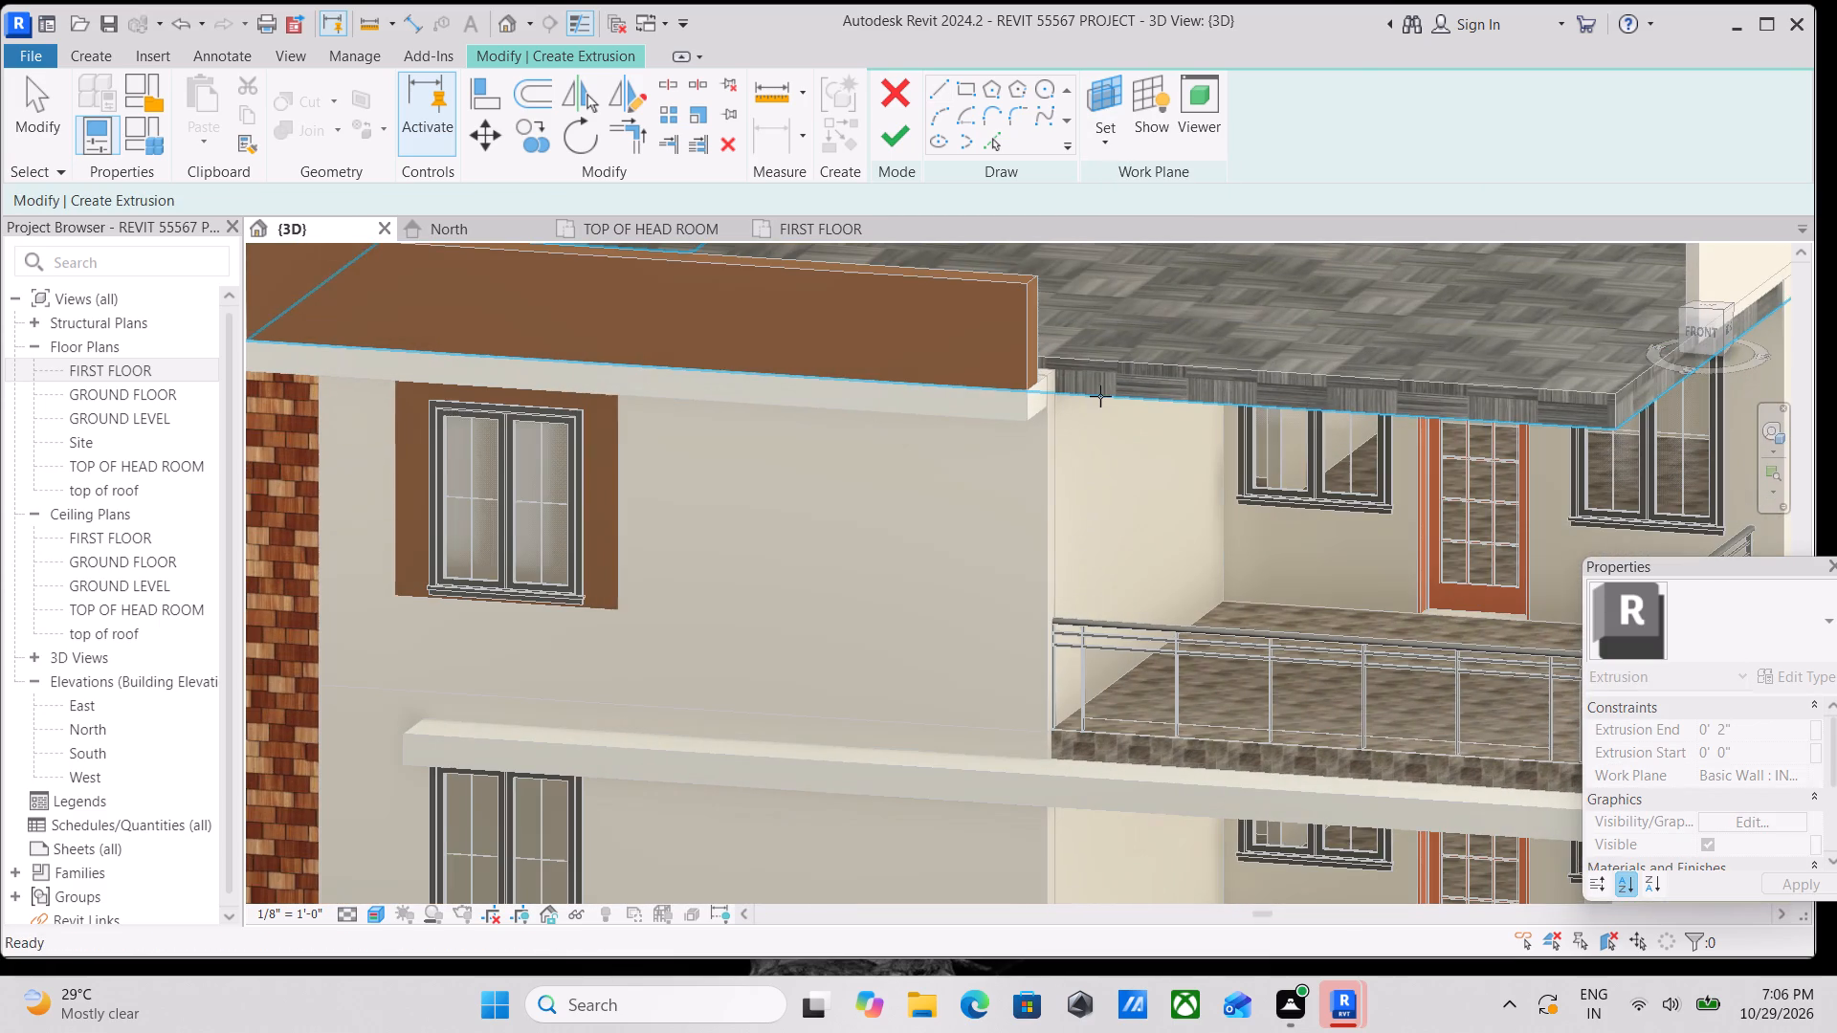
left_click(970, 92)
scroll(1135, 294, "up", 3)
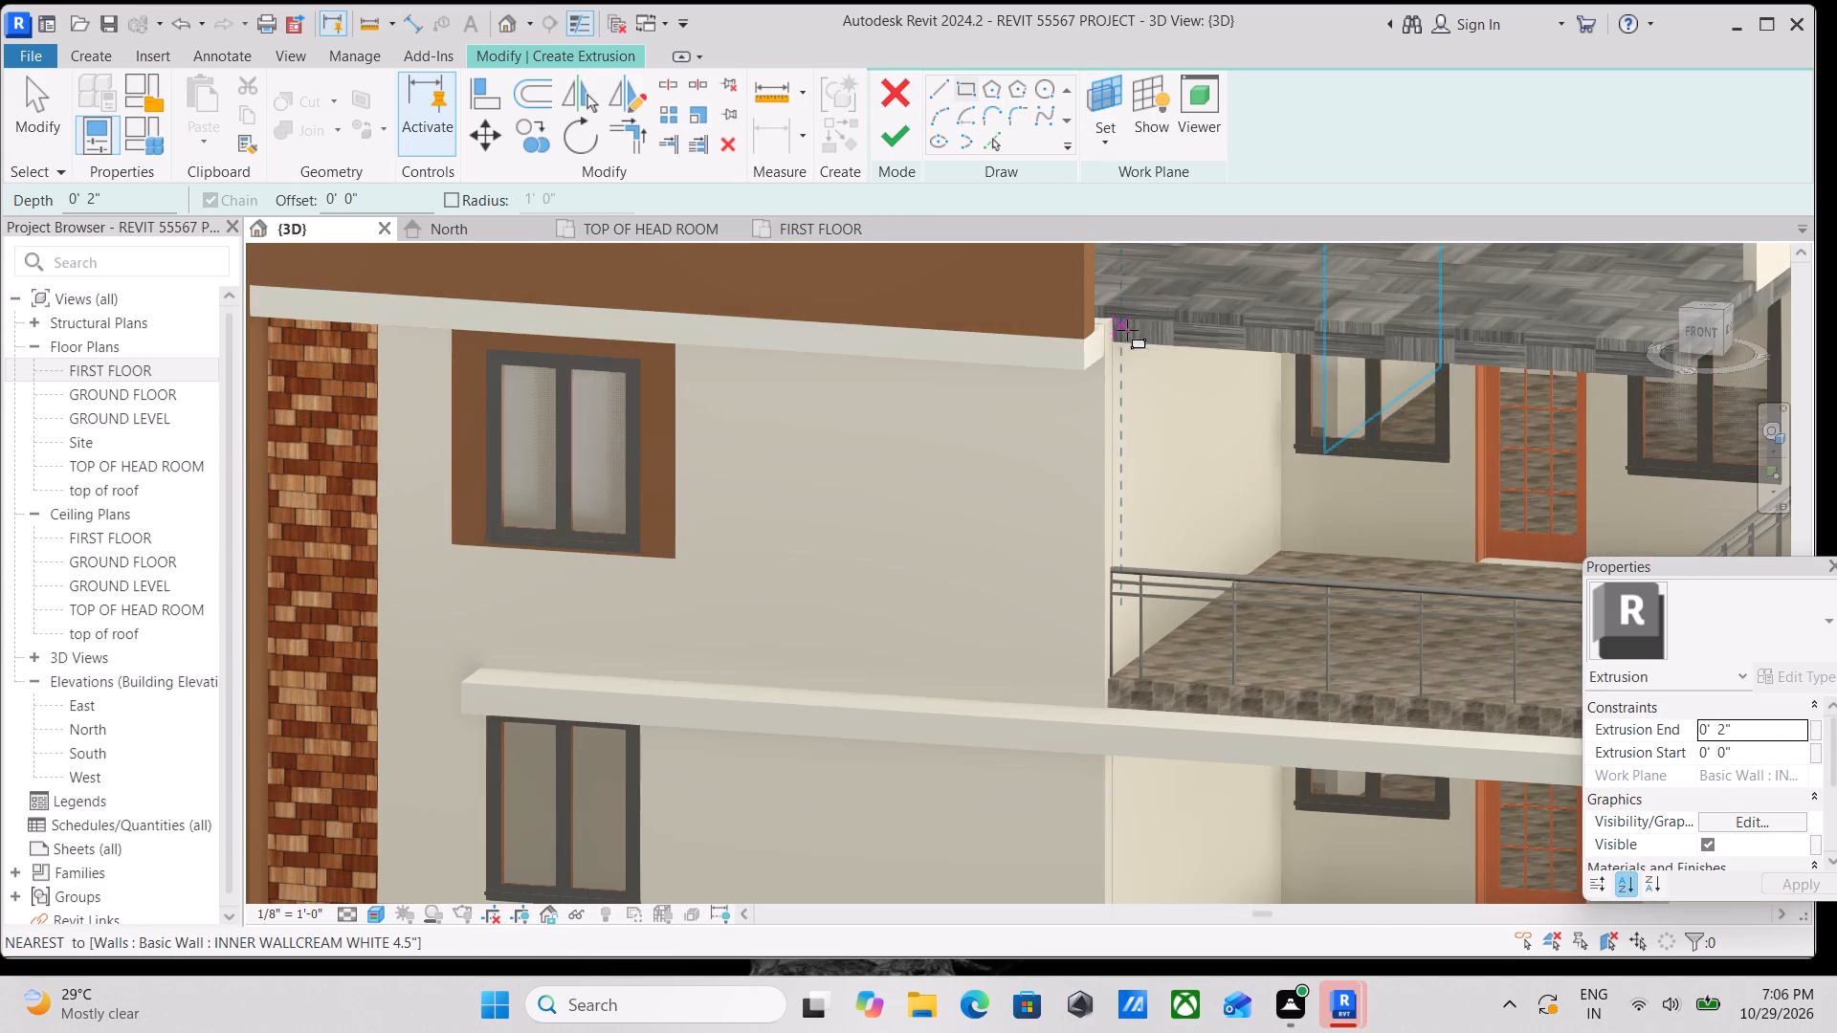
middle_click_drag(1134, 373, 912, 328)
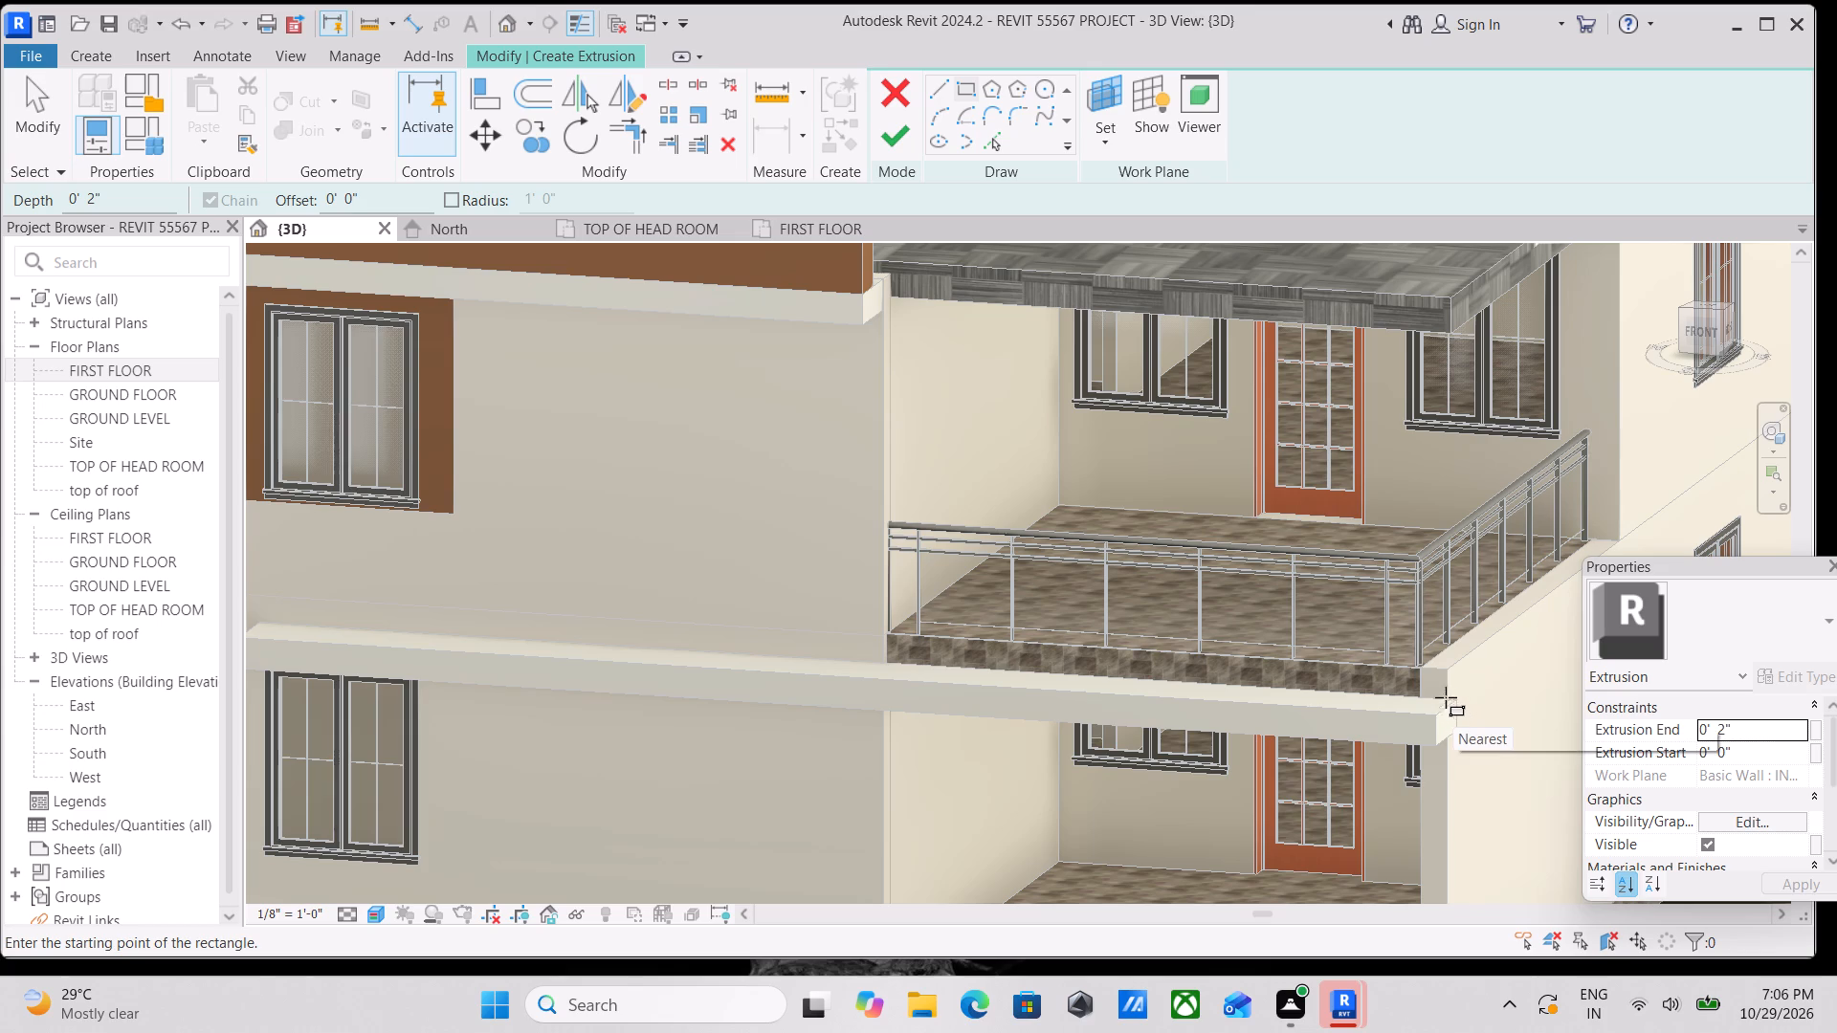
scroll(1450, 701, "up", 7)
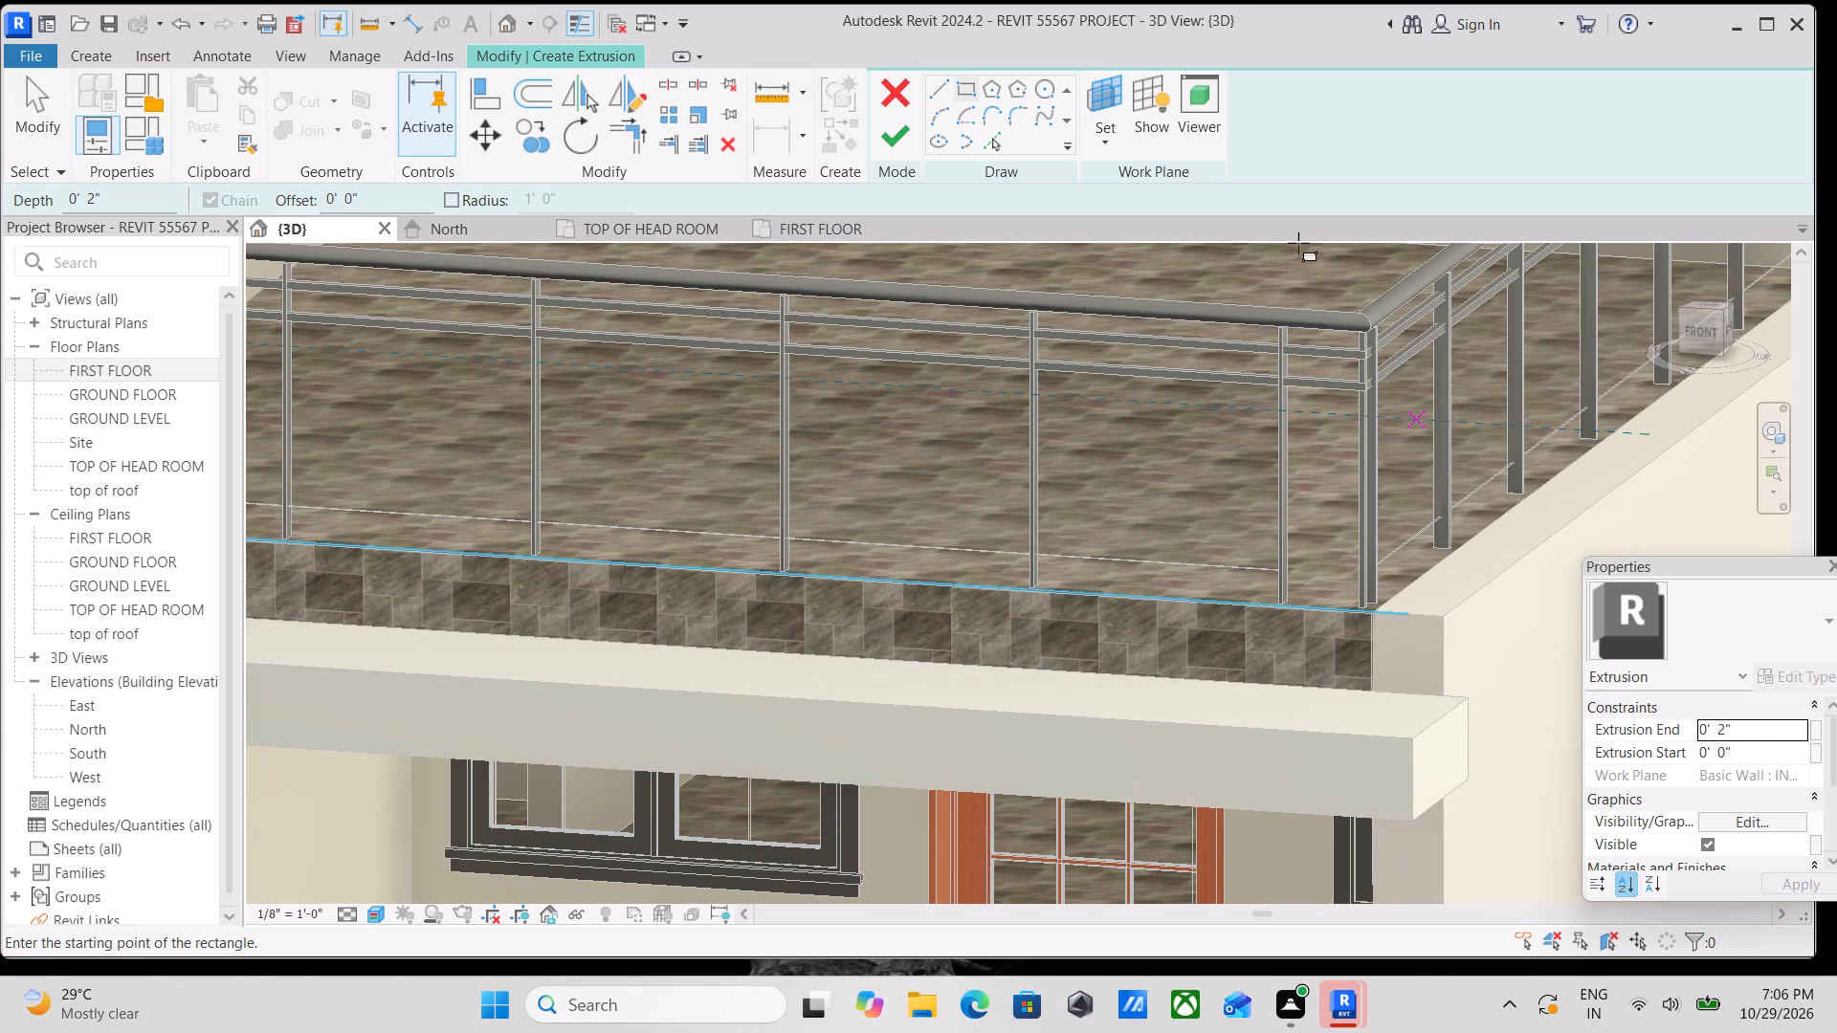
left_click(1115, 143)
left_click(1146, 241)
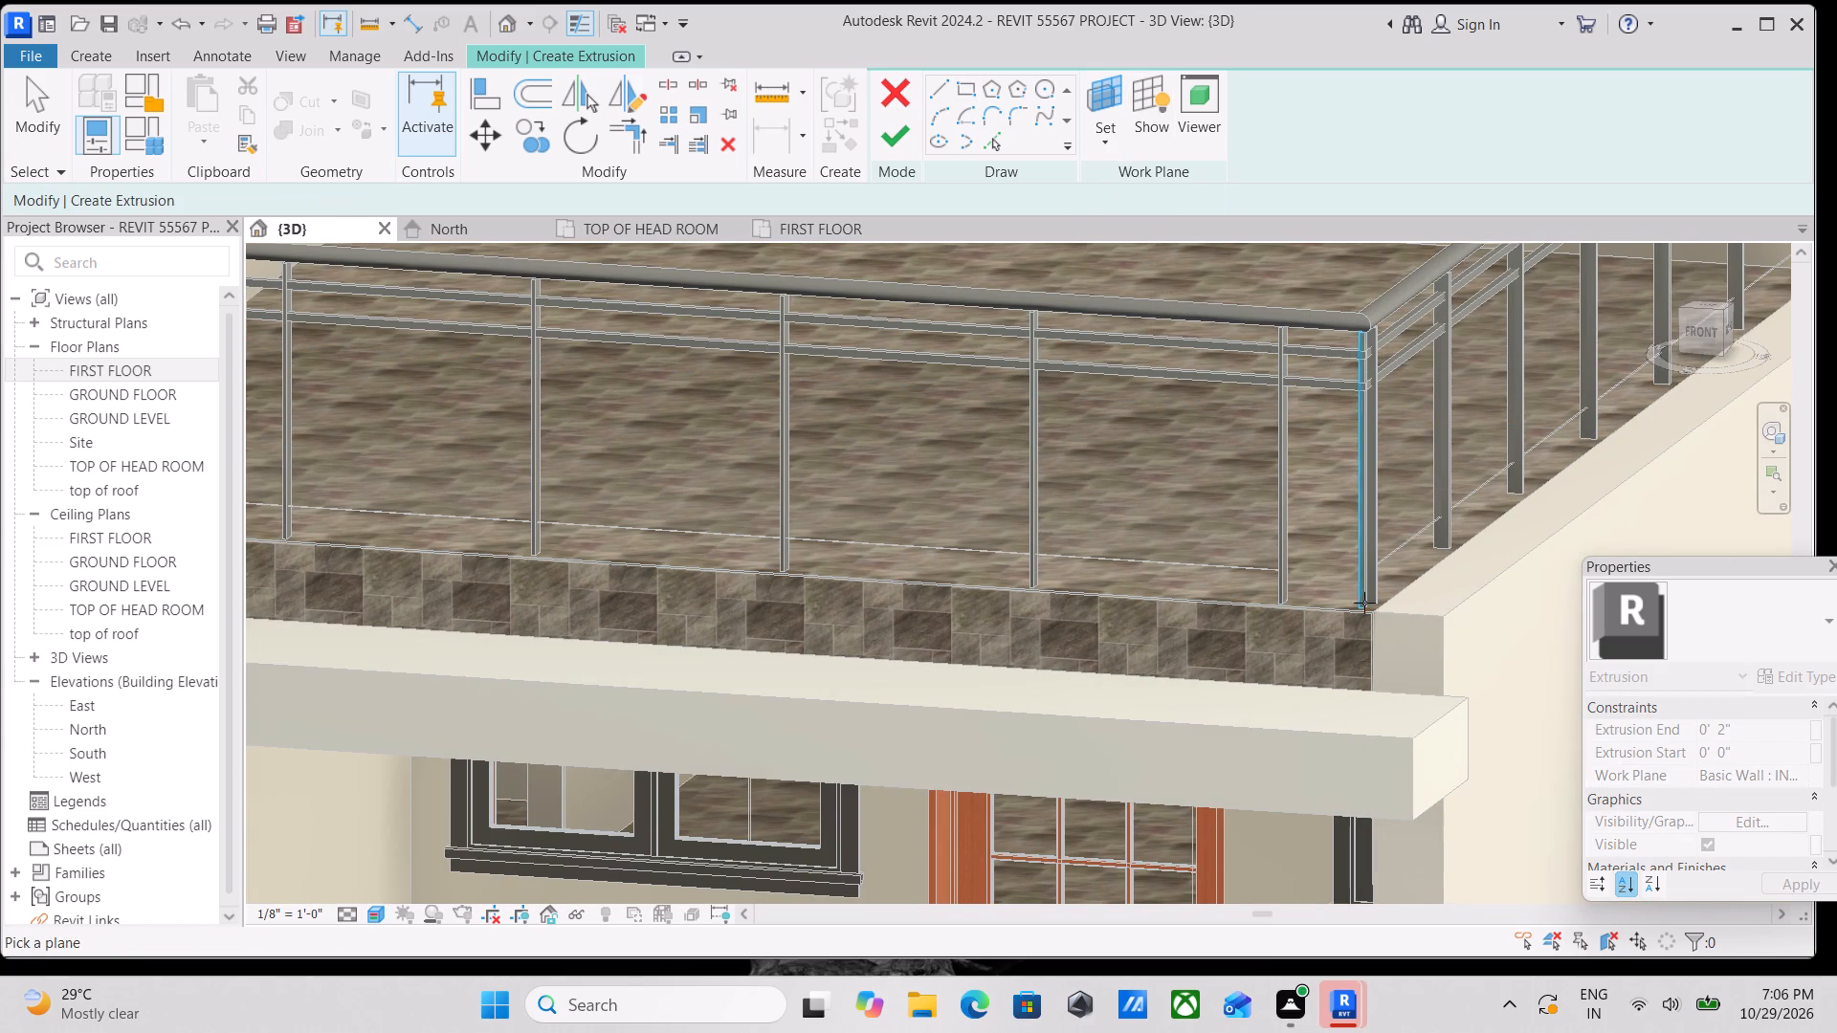
middle_click_drag(1267, 622, 1250, 663)
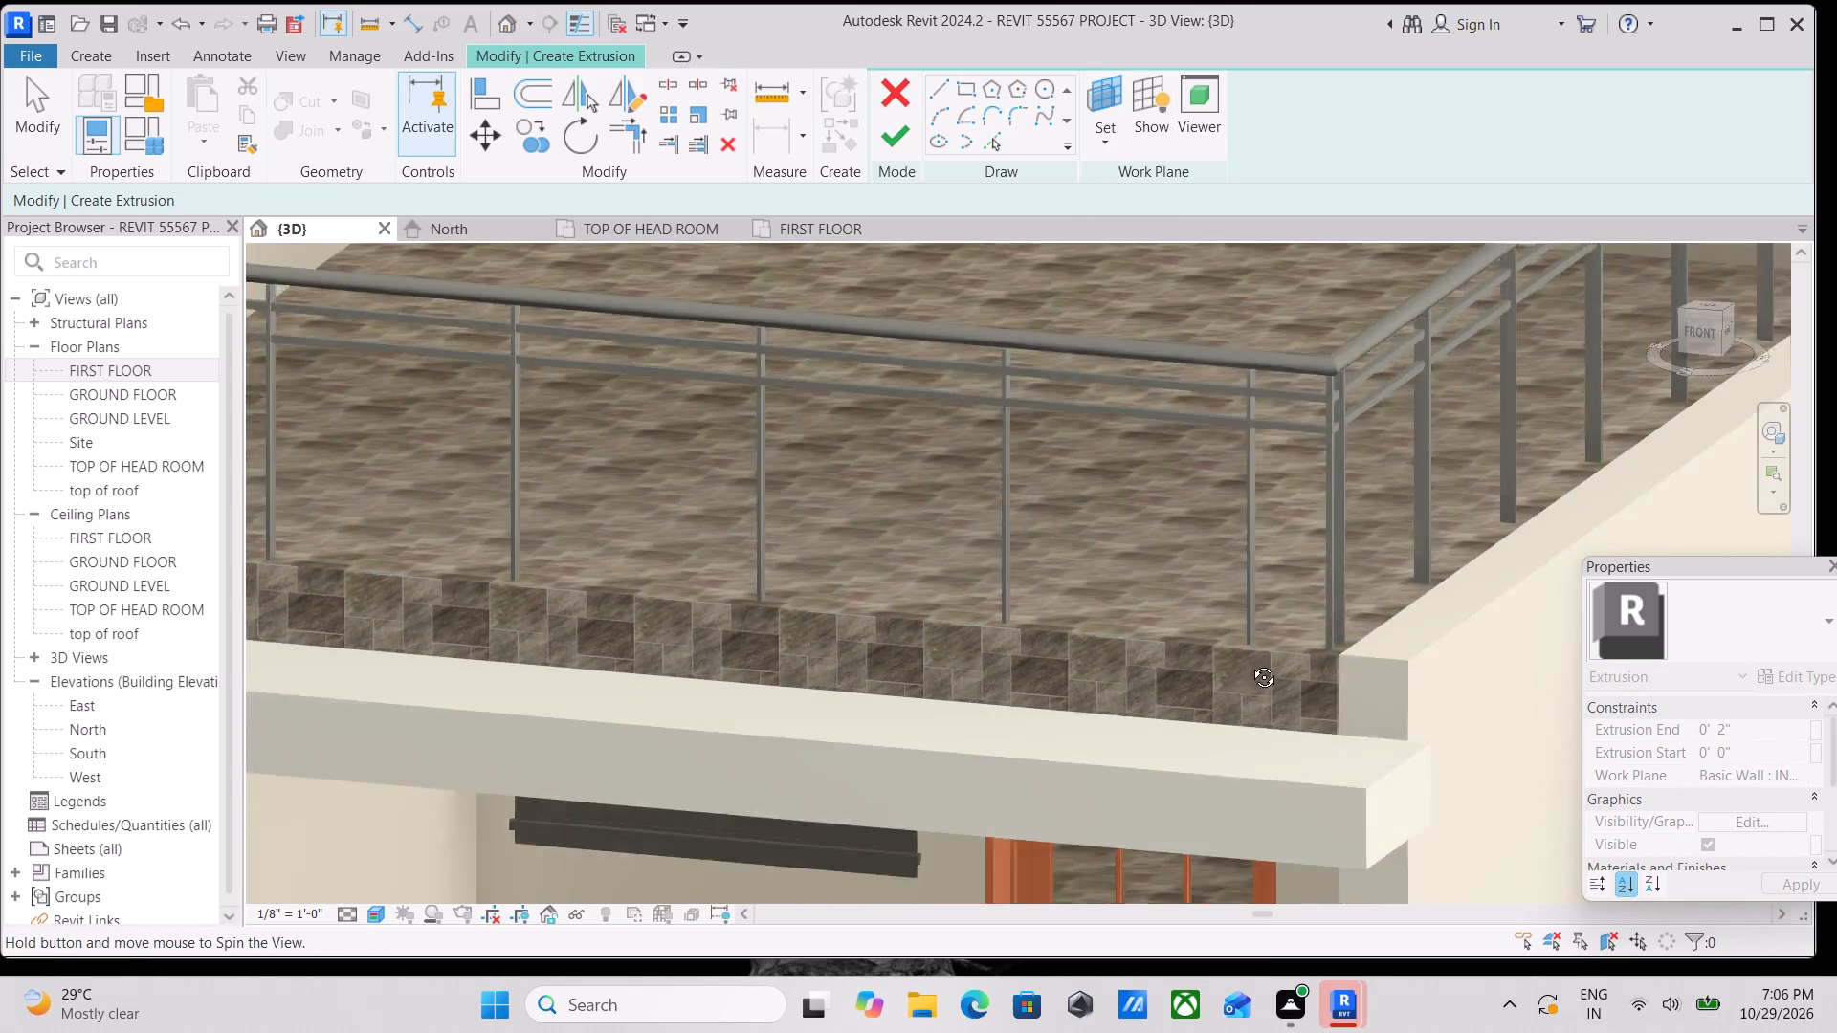
middle_click_drag(1250, 663, 1237, 687)
left_click(1233, 780)
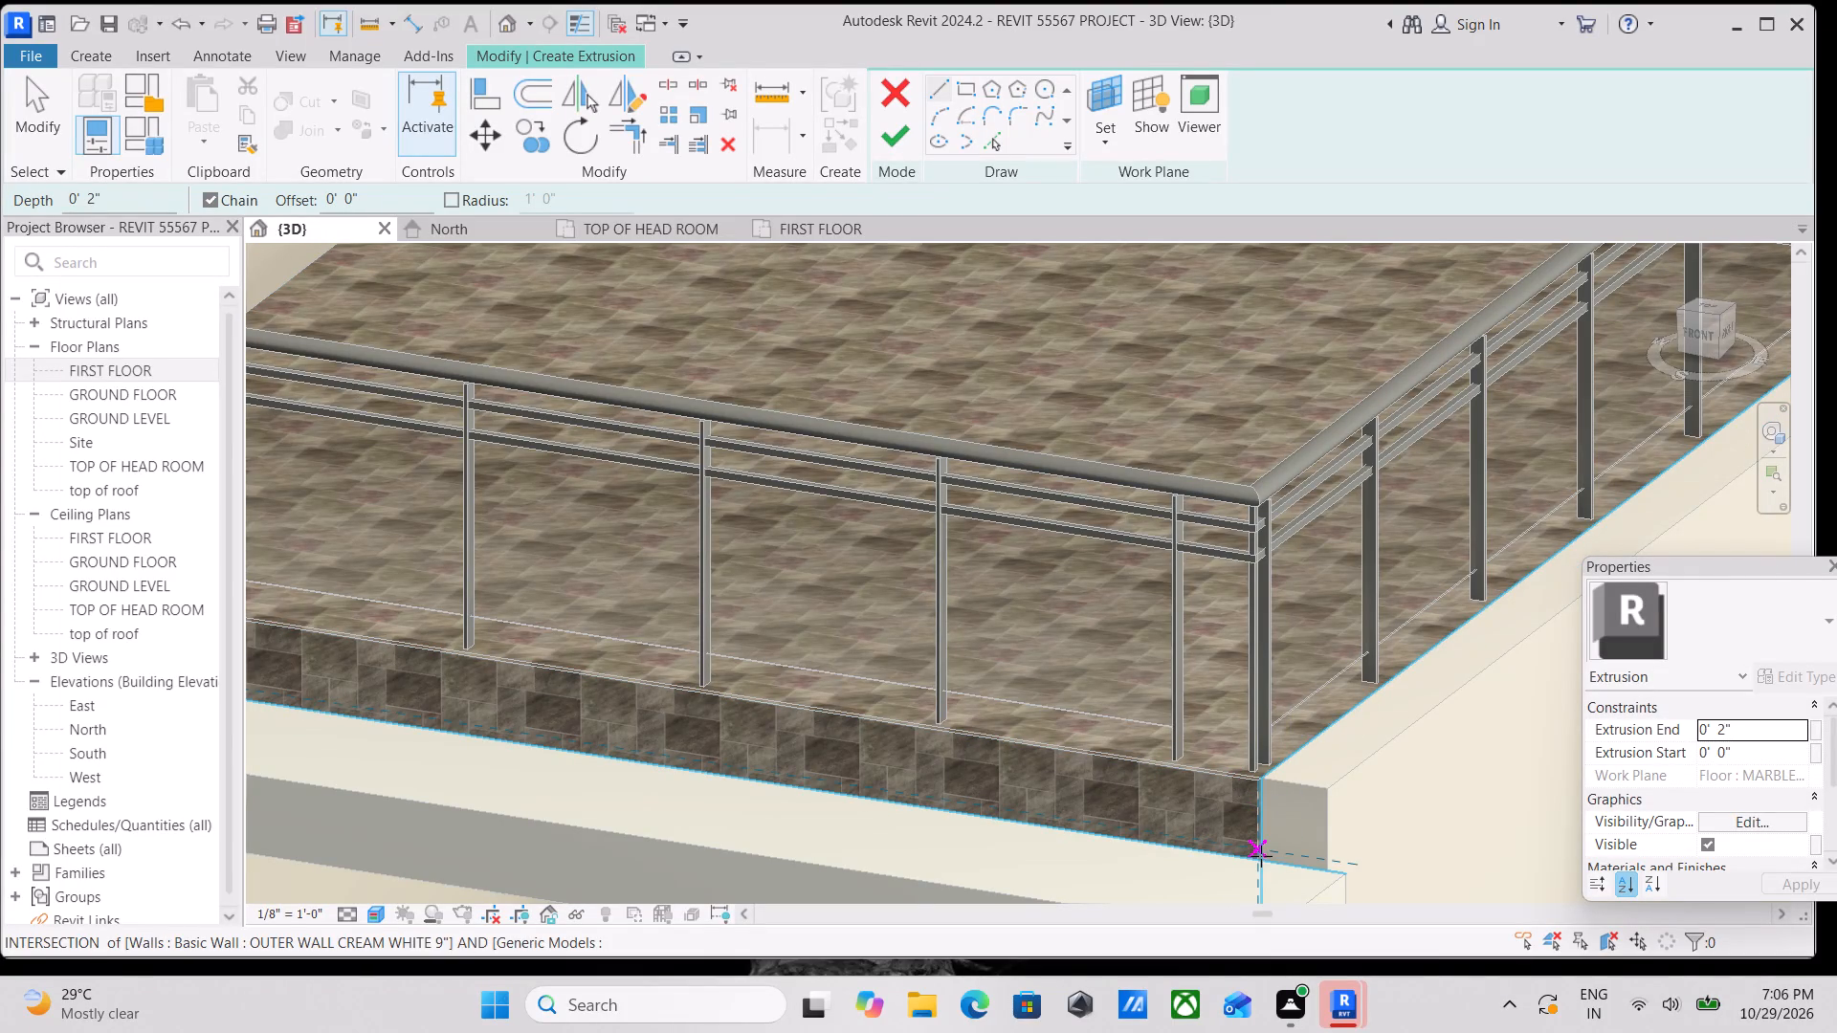
Sketch a rectangle about 15 ft by 11 ft across the balcony opening, from the floor's lower wall-side corner to the roof slab's outer corner.
scroll(1163, 800, "down", 5)
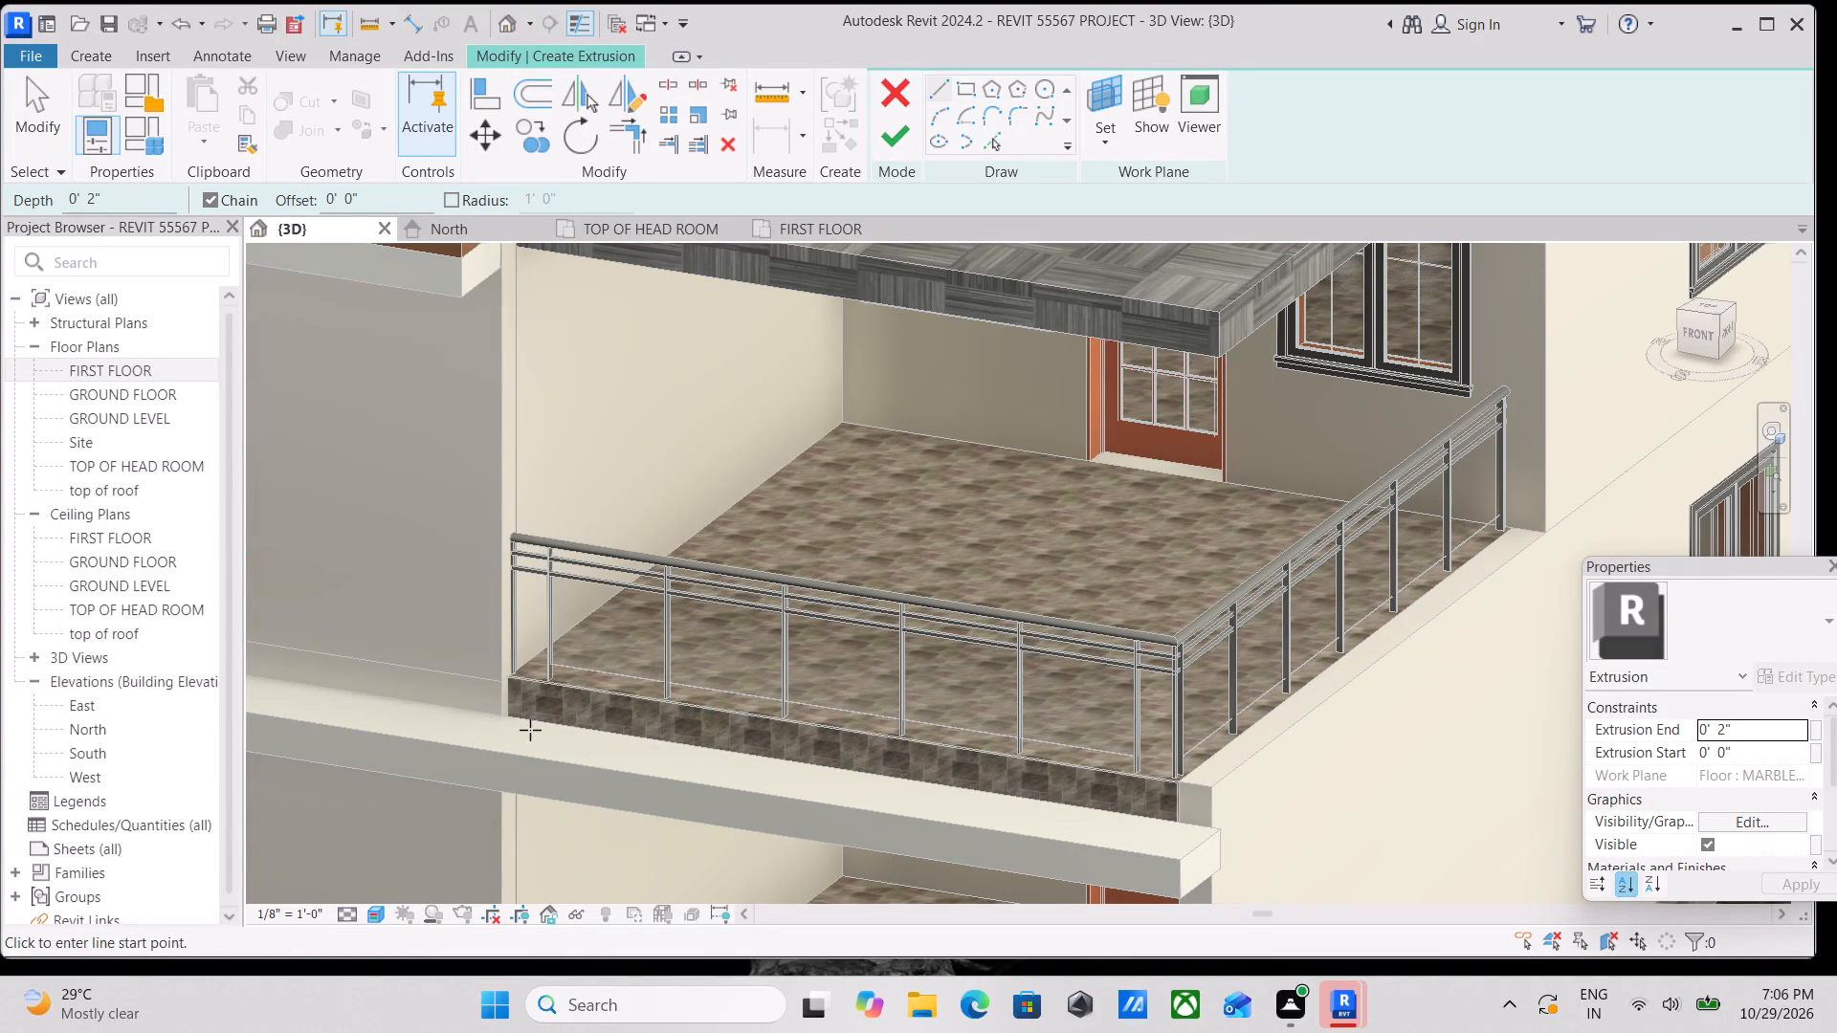
scroll(505, 714, "up", 4)
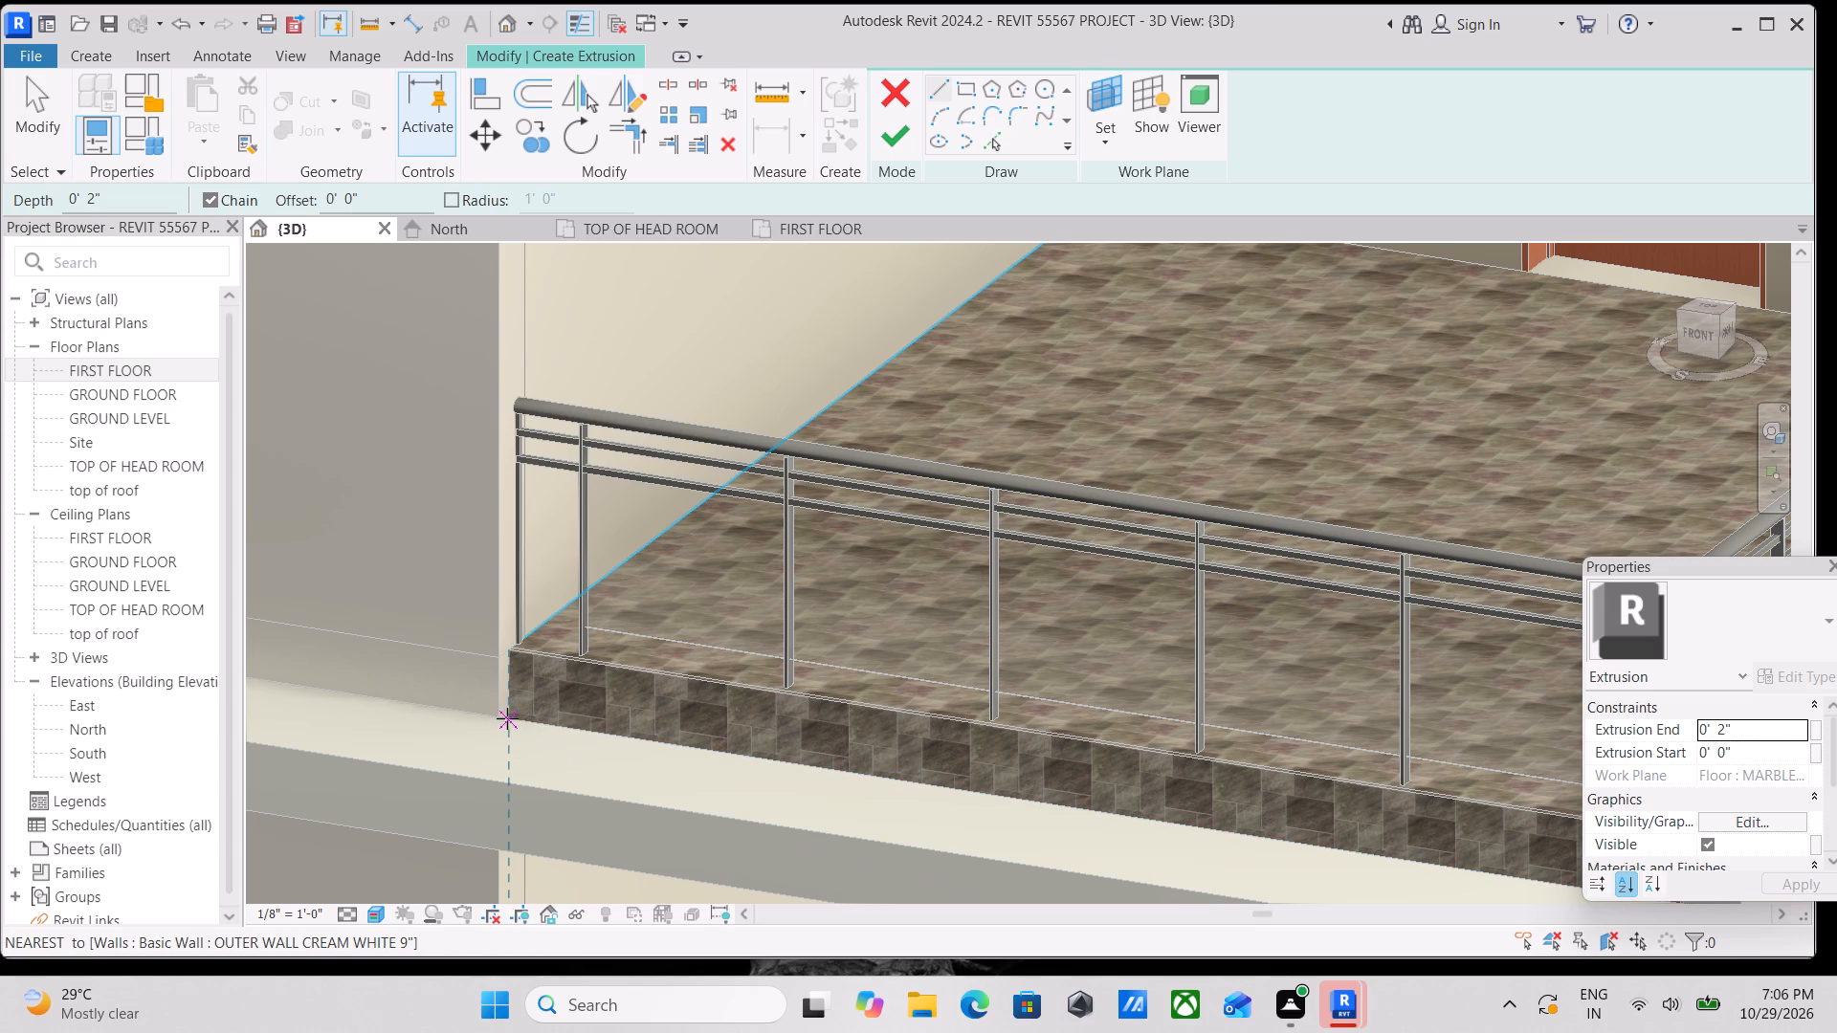
scroll(500, 723, "down", 1)
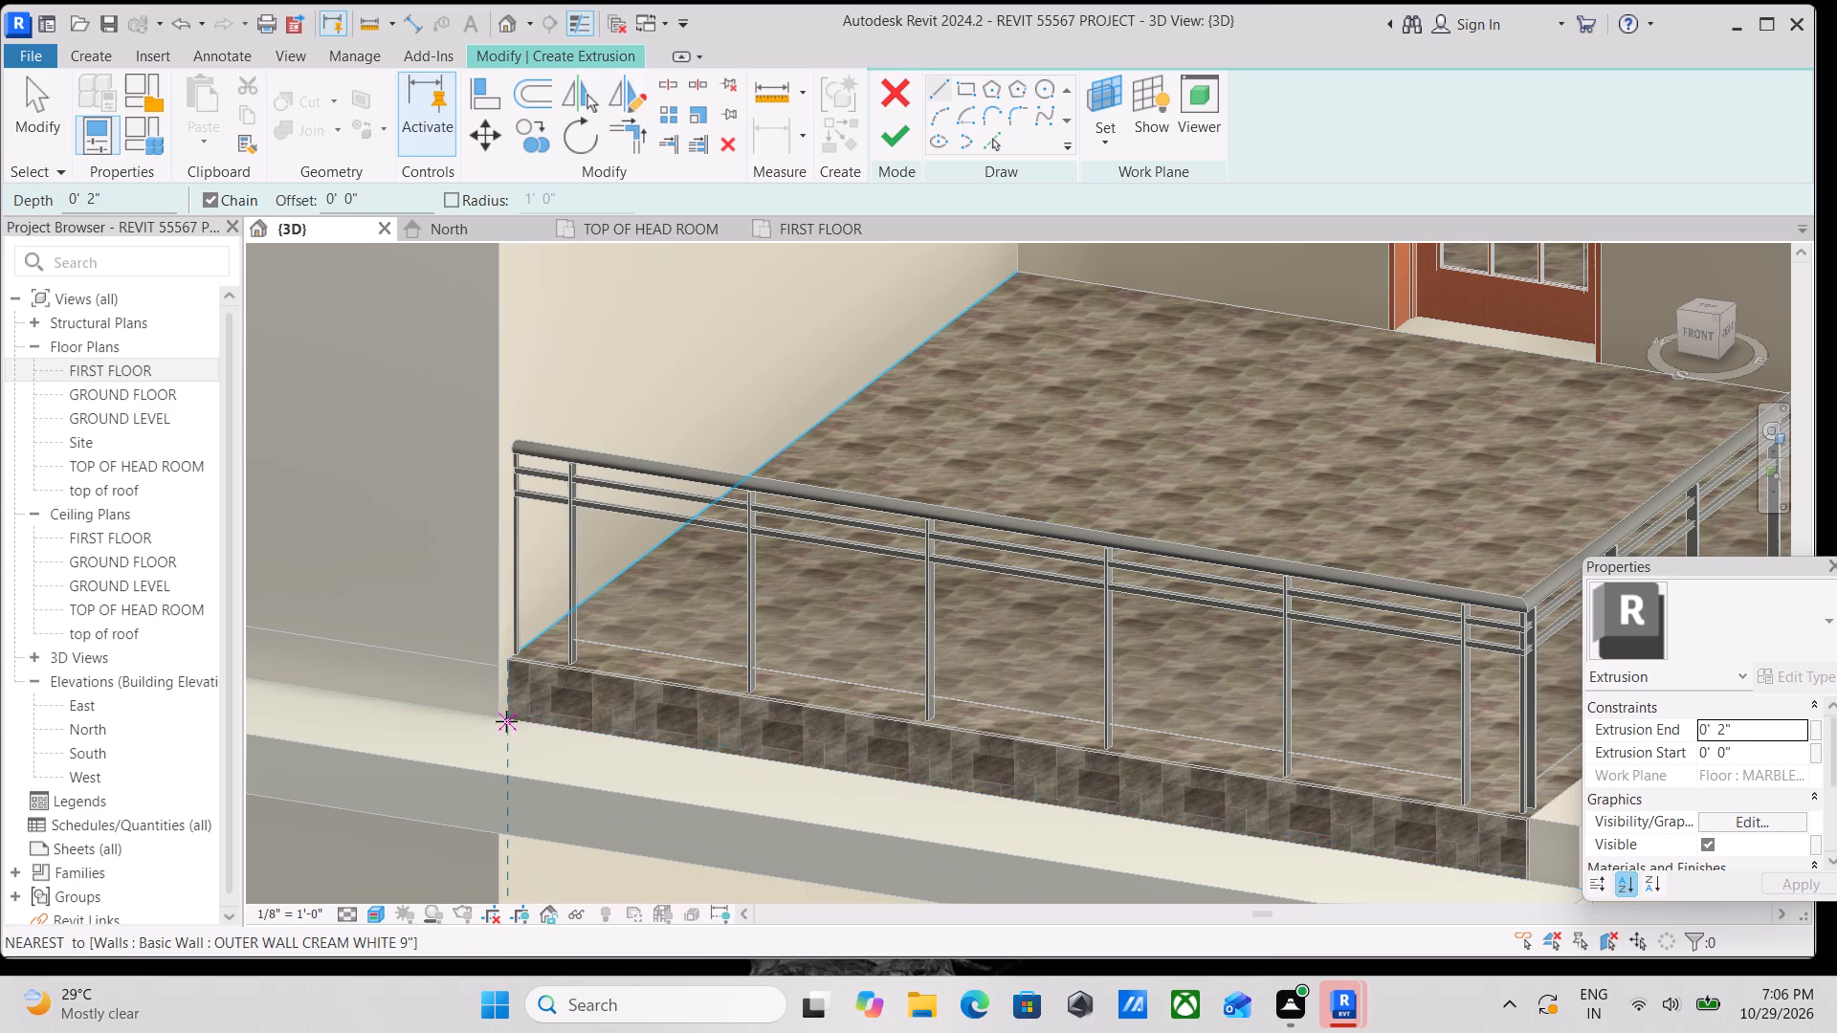
left_click(506, 719)
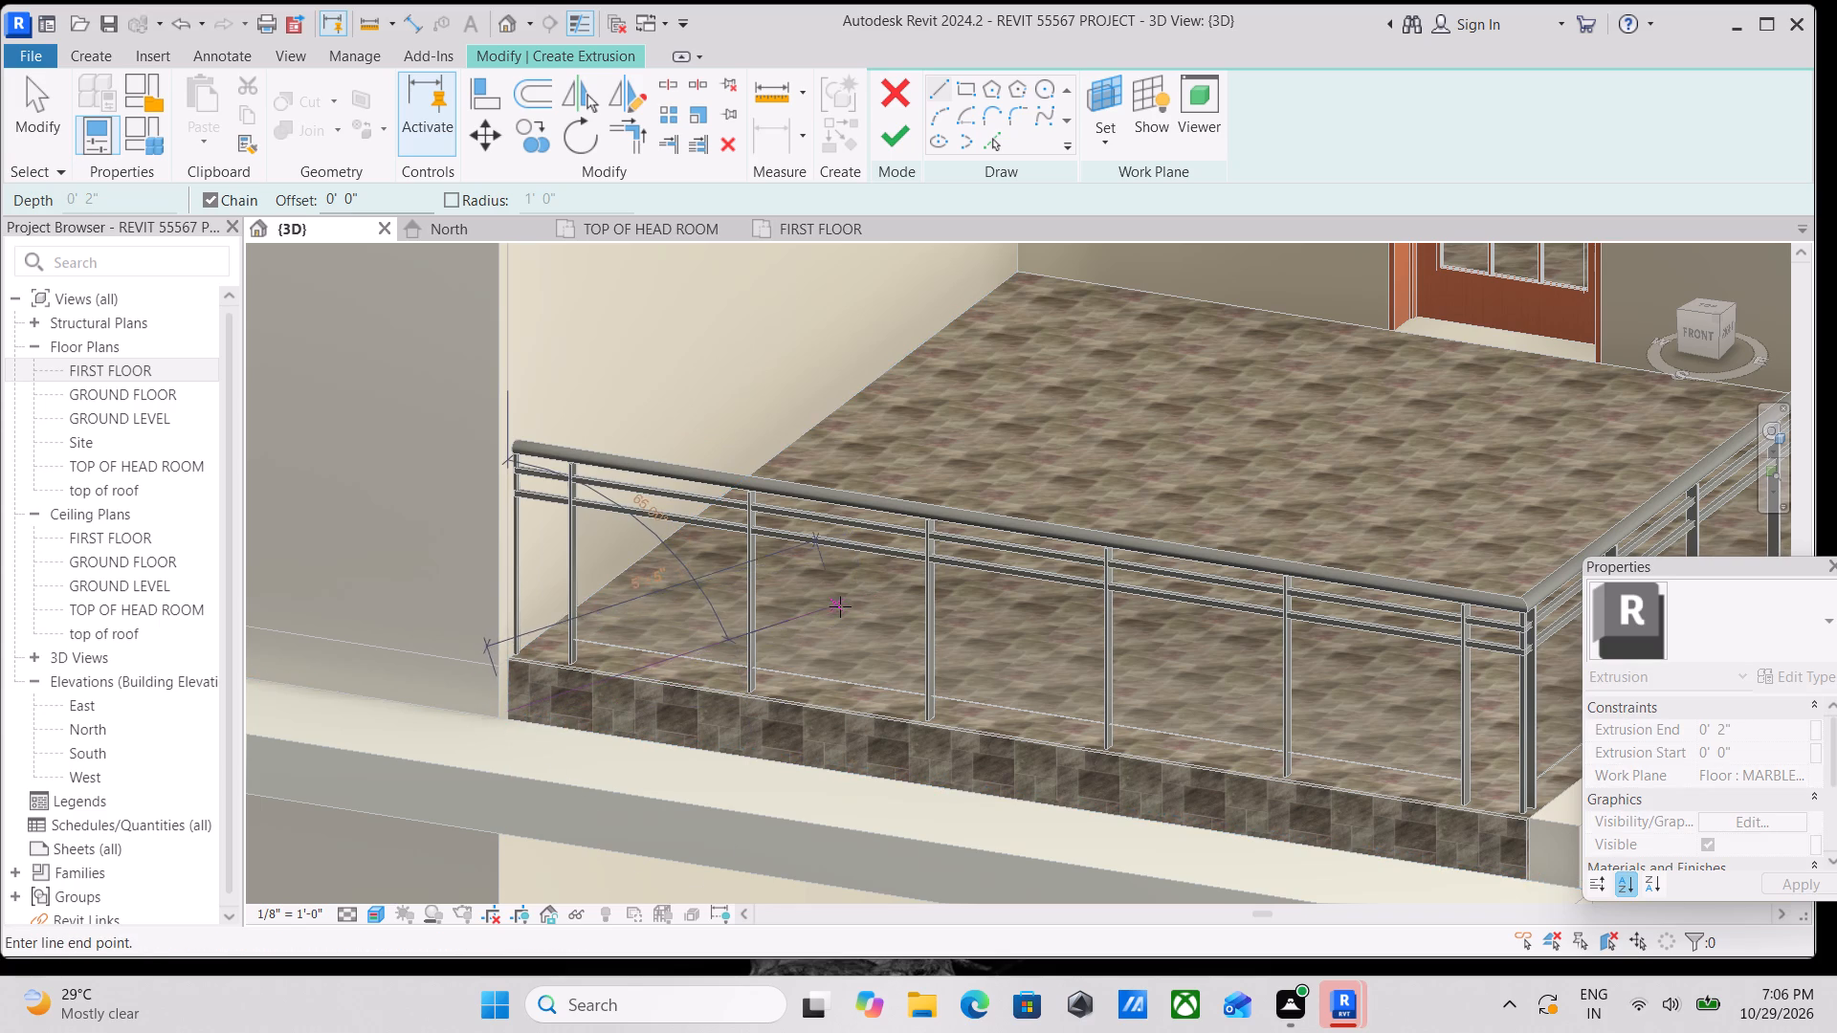
key("Escape")
left_click(961, 85)
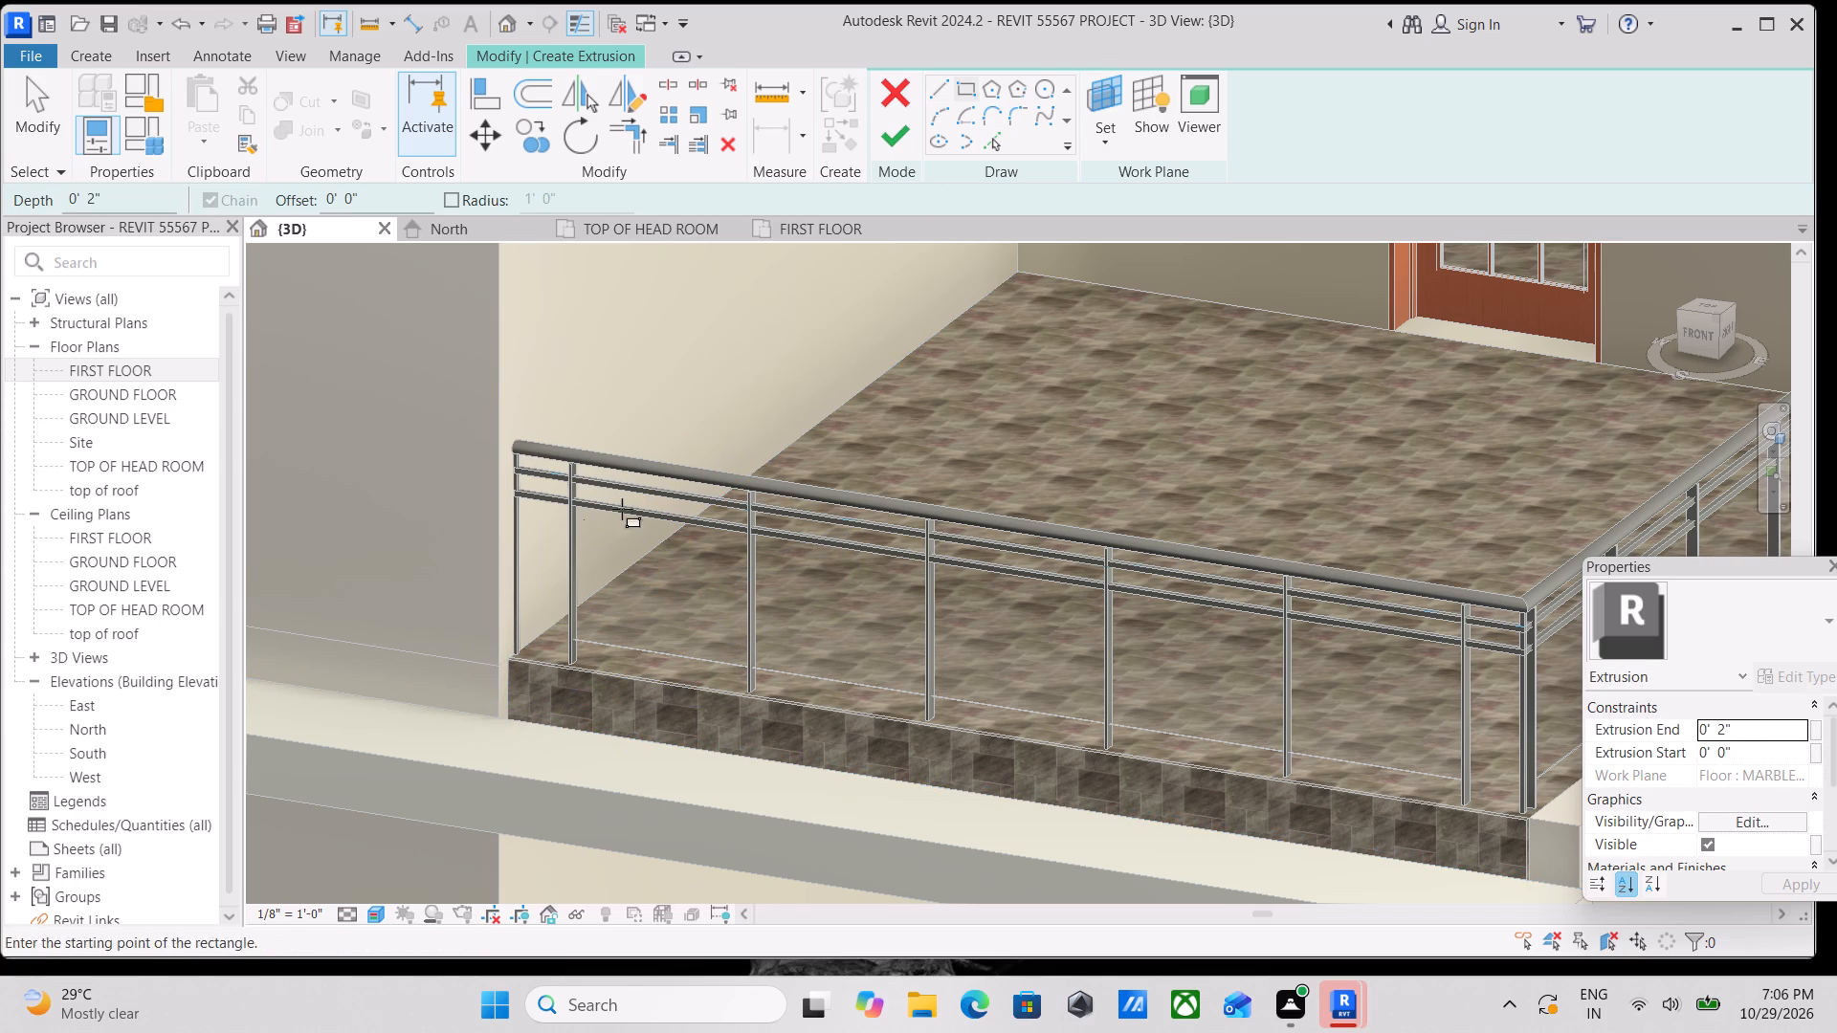
left_click(509, 719)
scroll(1088, 392, "down", 3)
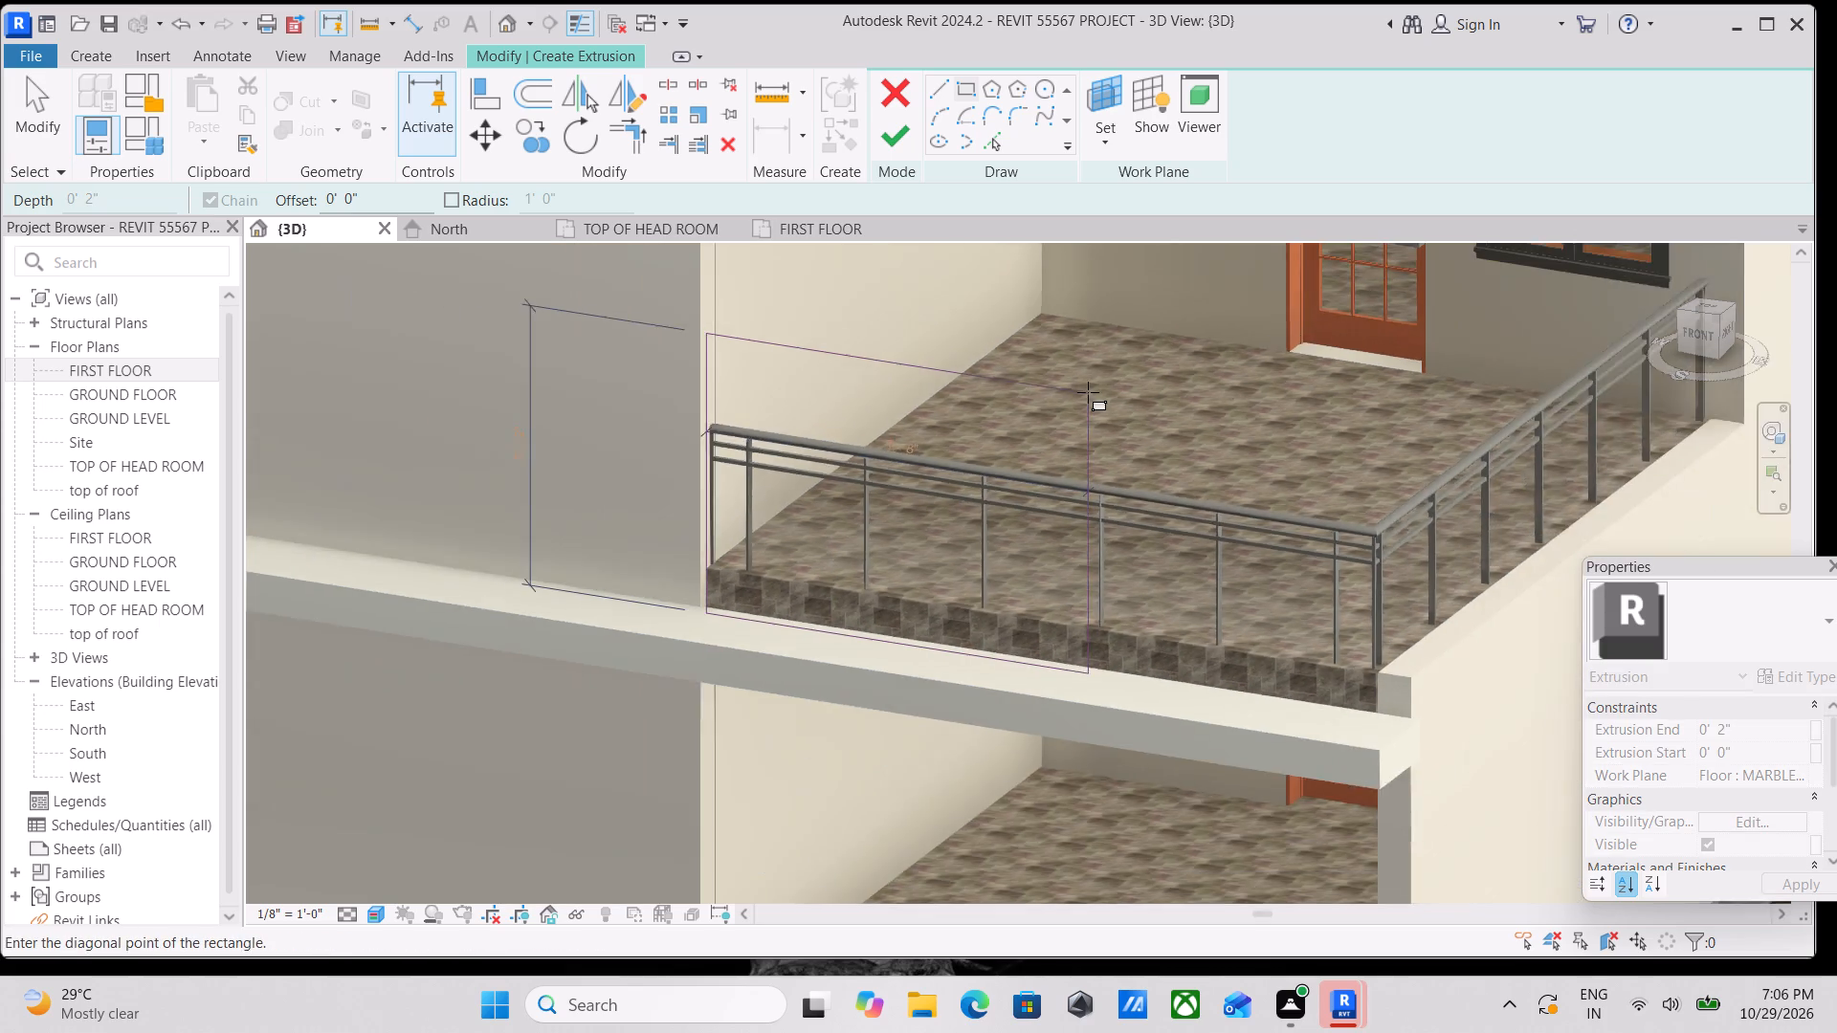
scroll(1104, 374, "down", 6)
middle_click_drag(1120, 353, 1114, 435)
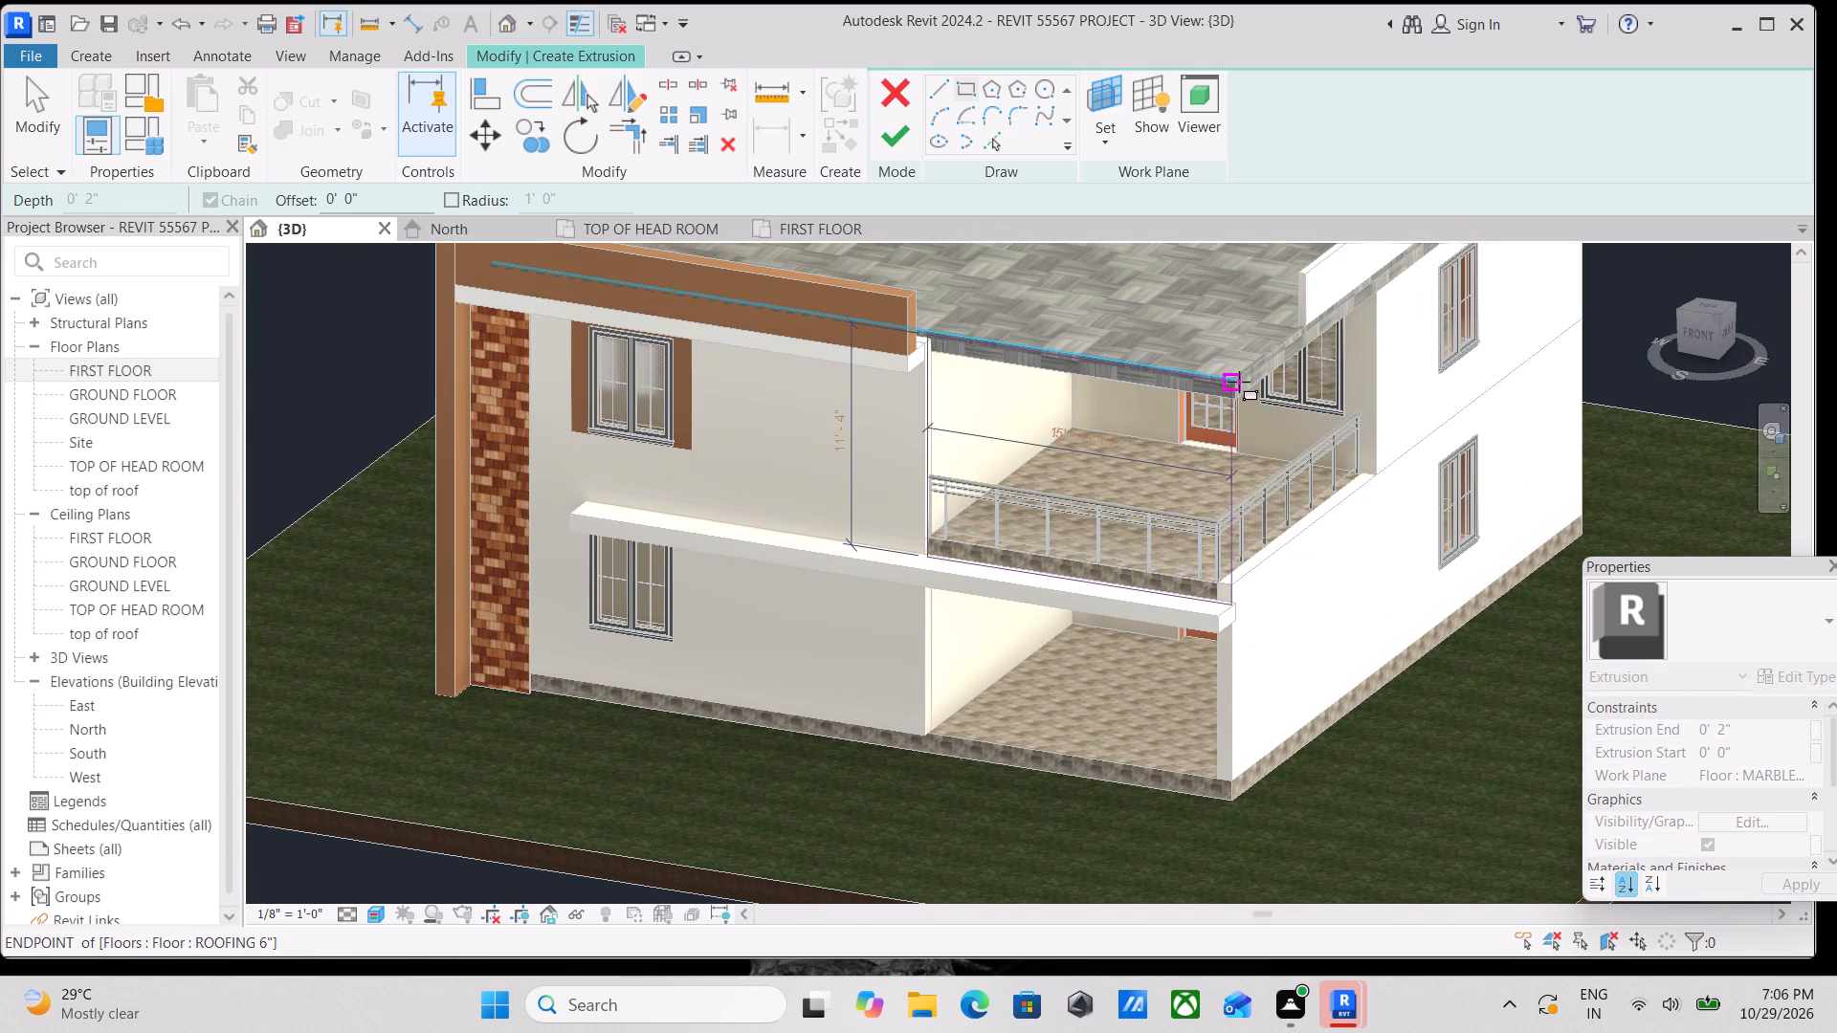
left_click(1239, 377)
scroll(1077, 473, "down", 1)
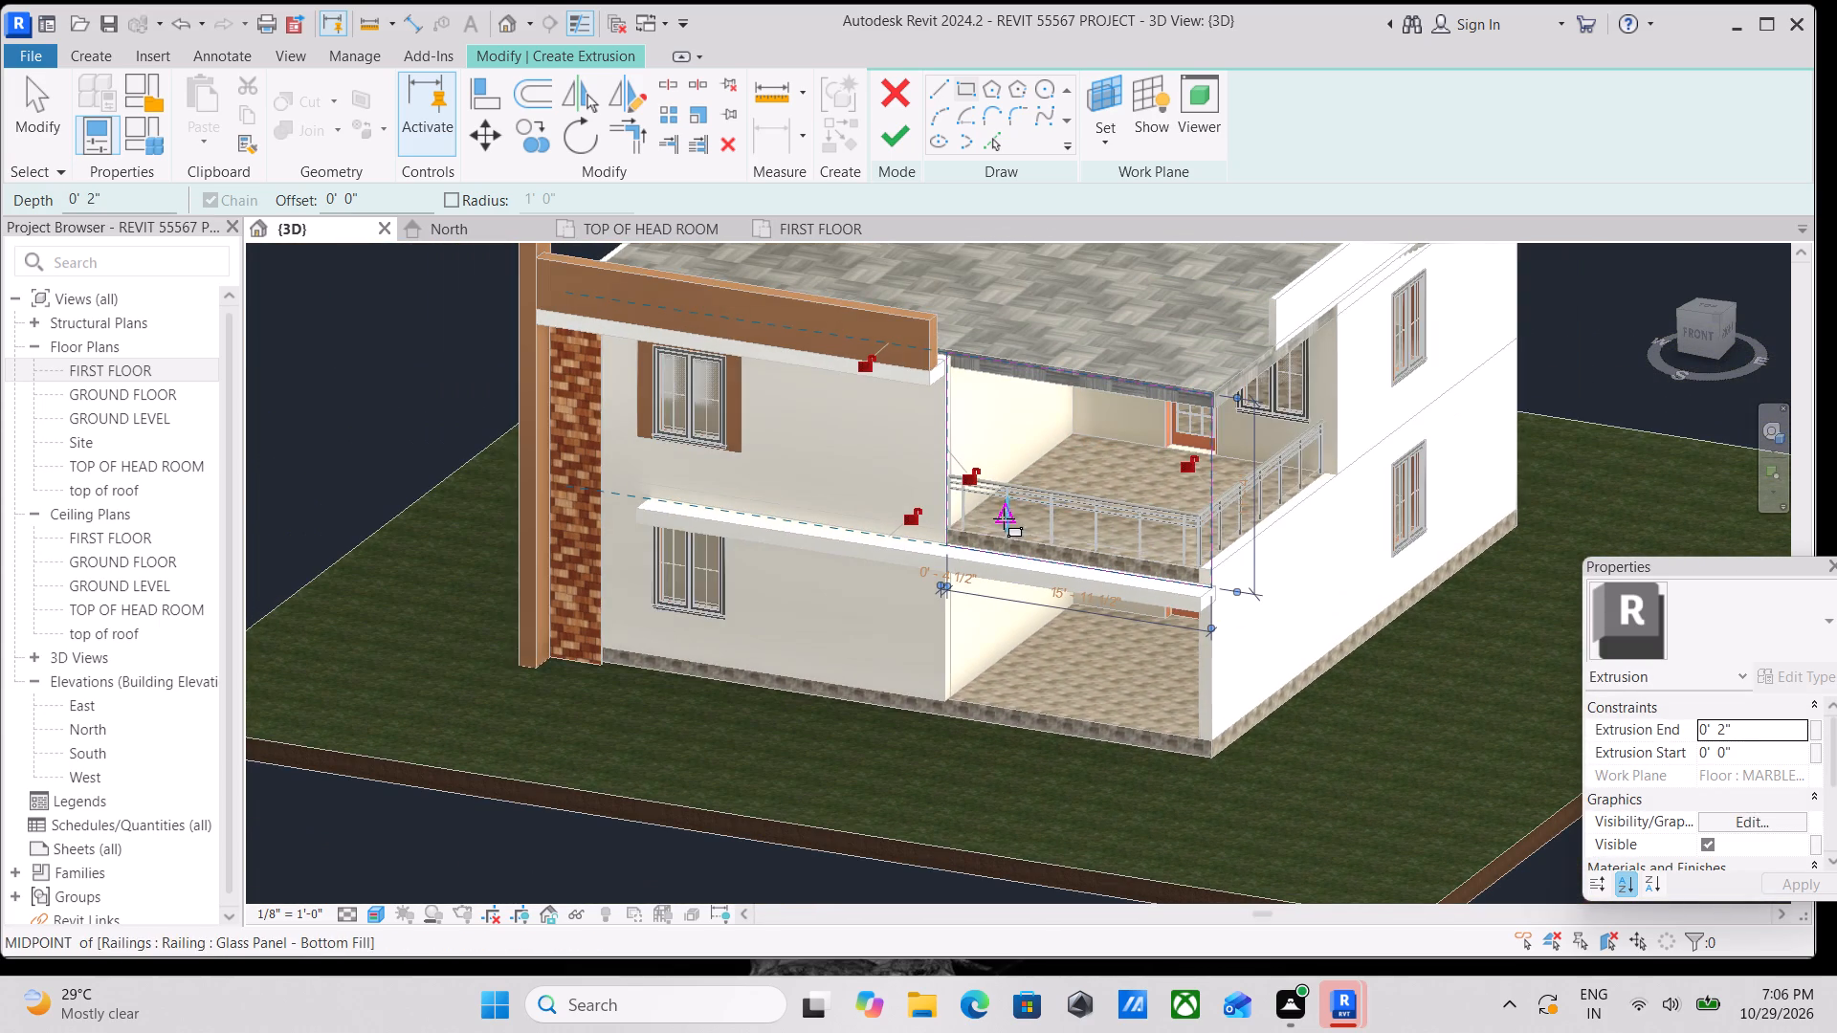
middle_click_drag(1004, 518, 1004, 438, "shift")
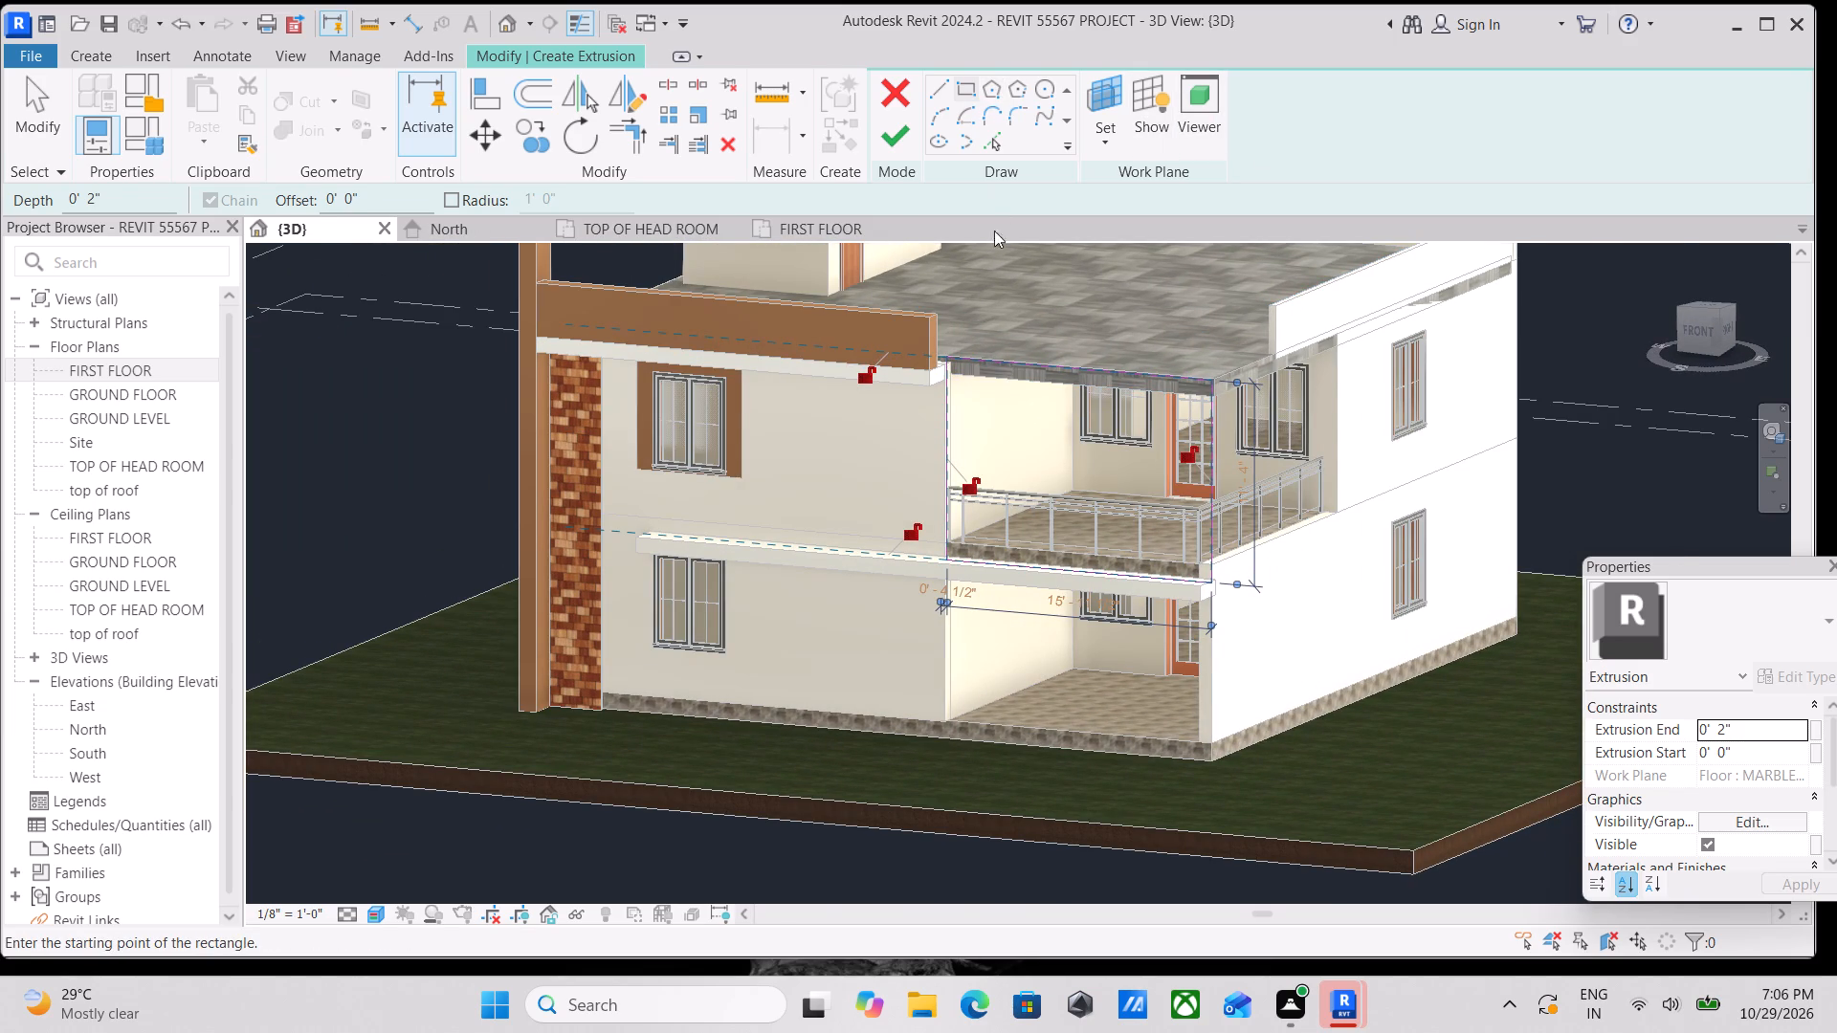
Sketch a second rectangle offset 1 ft inward from the first, spanning the same corners of the balcony opening.
scroll(997, 251, "up", 2)
left_click(966, 88)
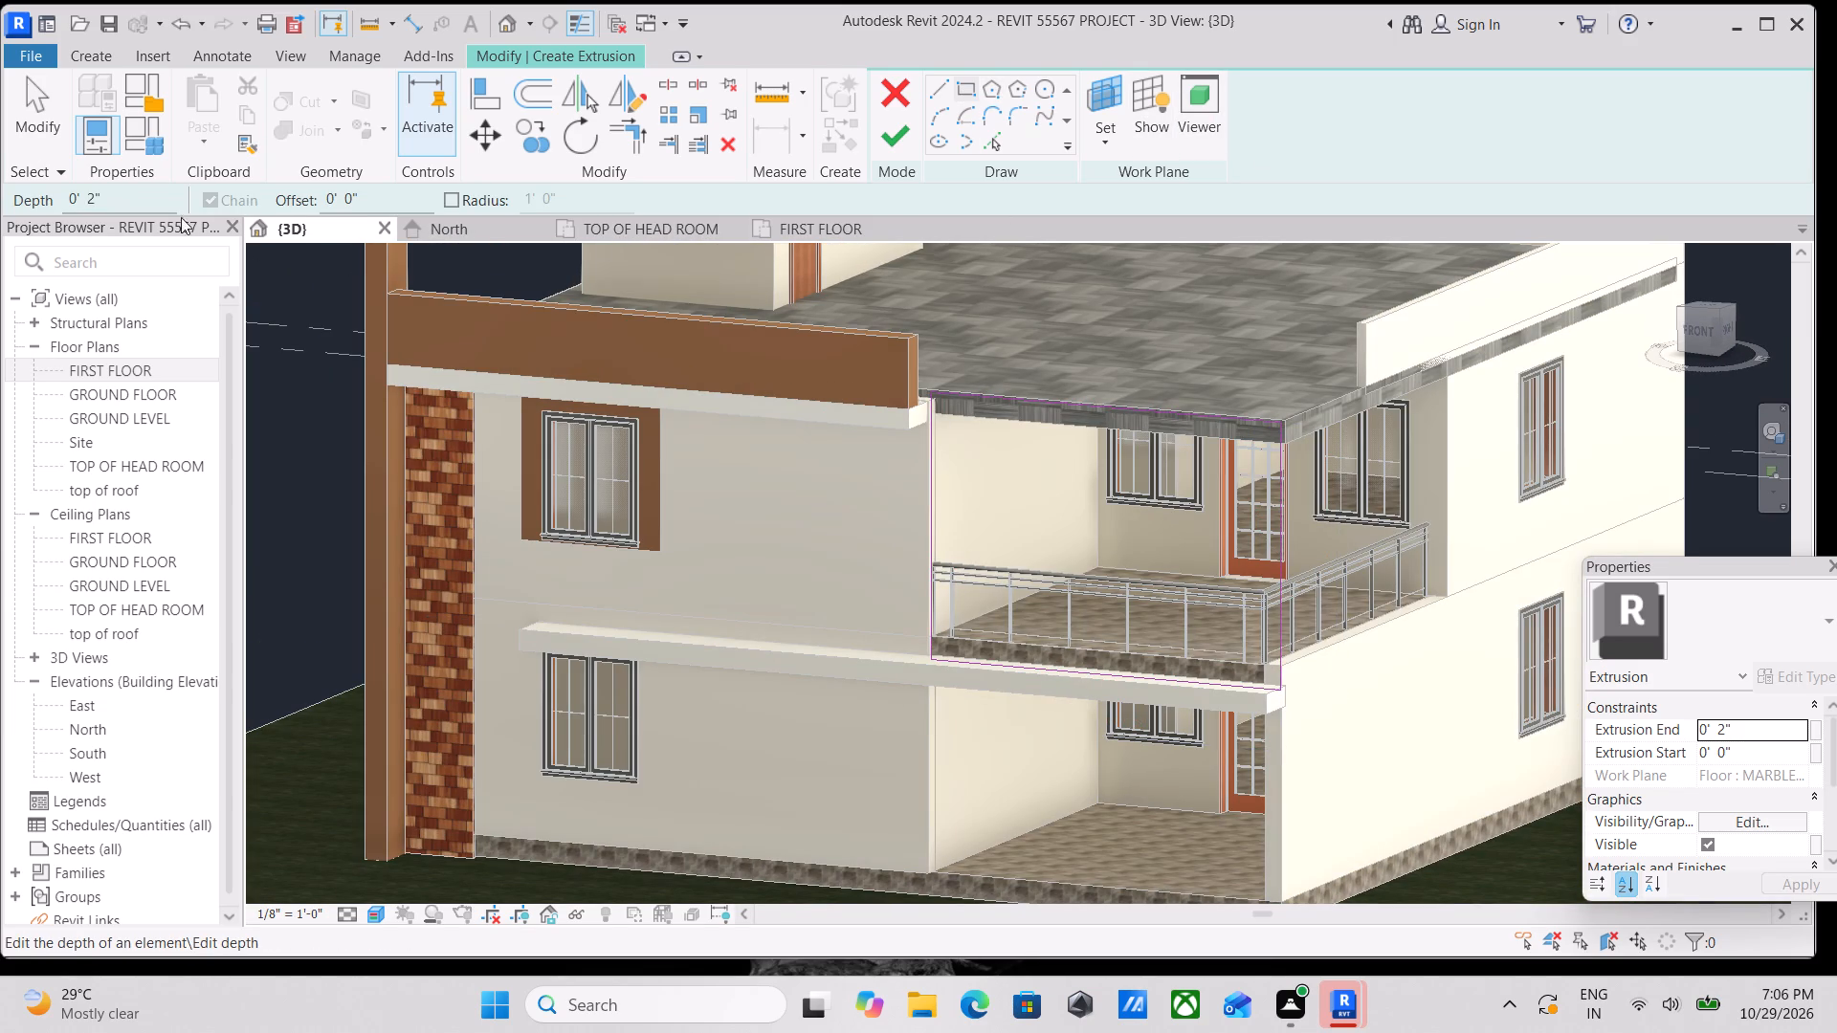
left_click_drag(385, 199, 258, 202)
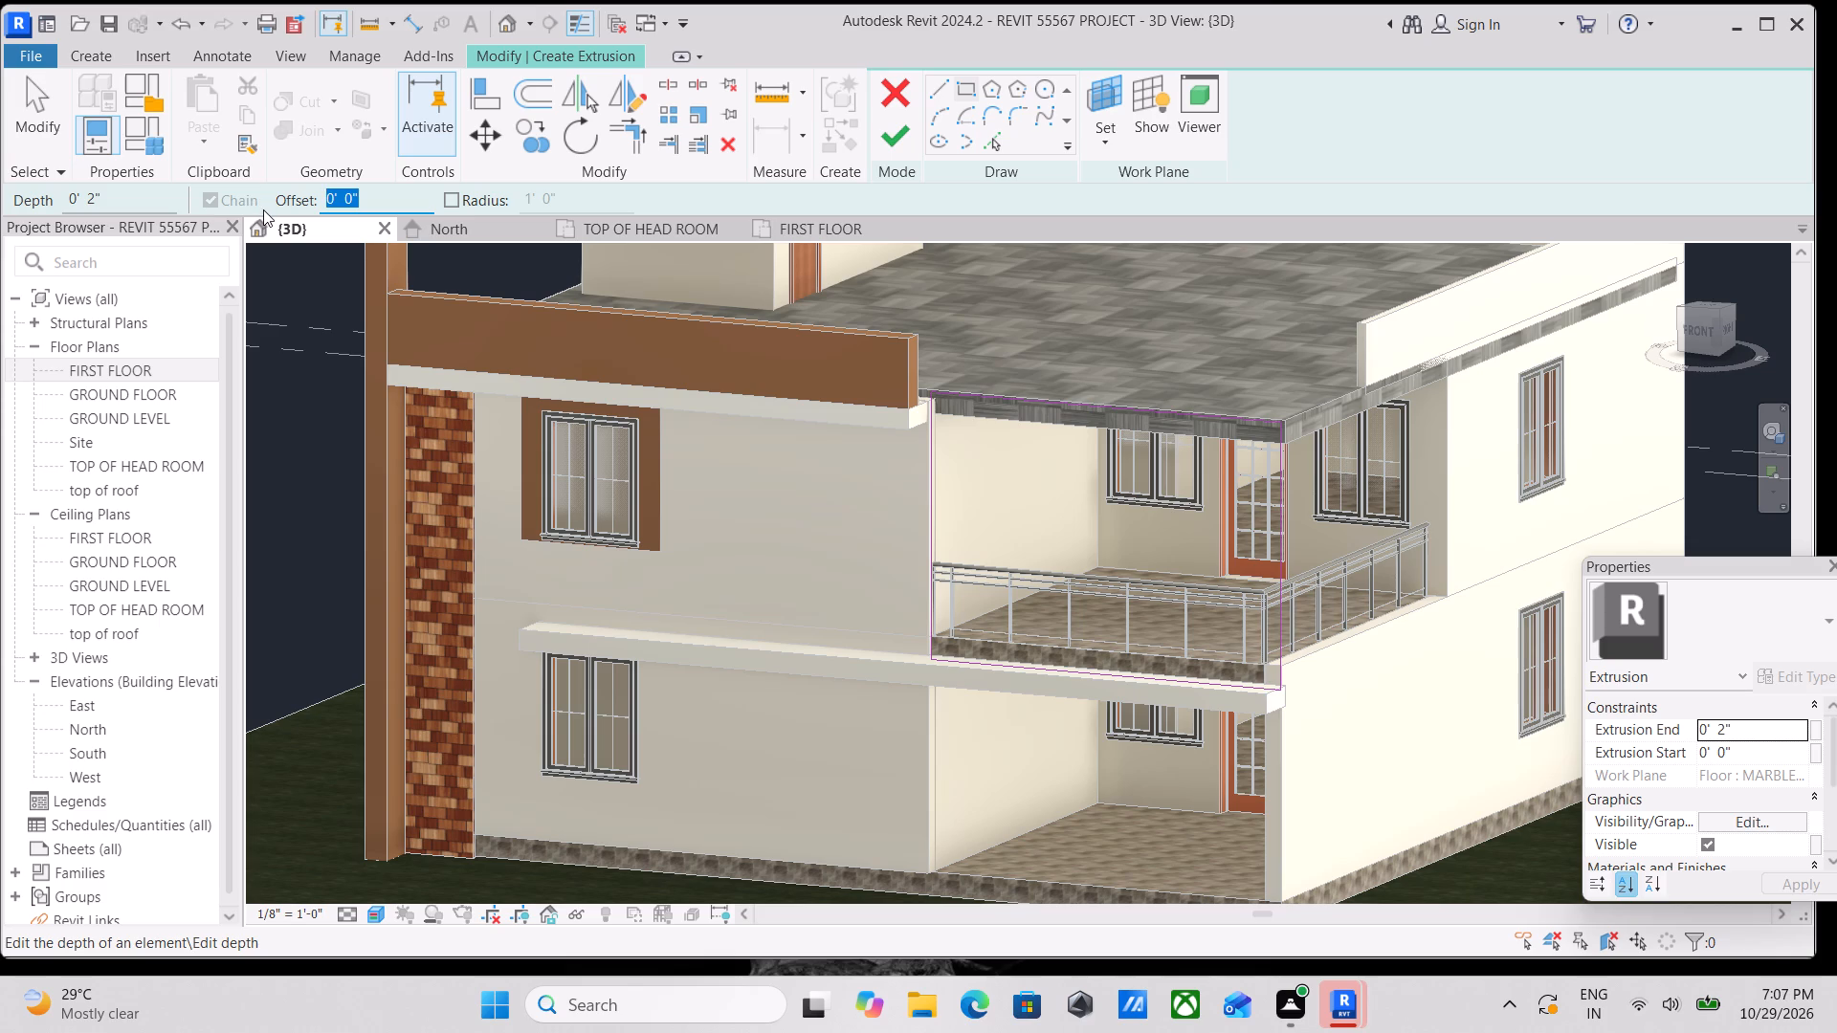
key("1")
key("Return")
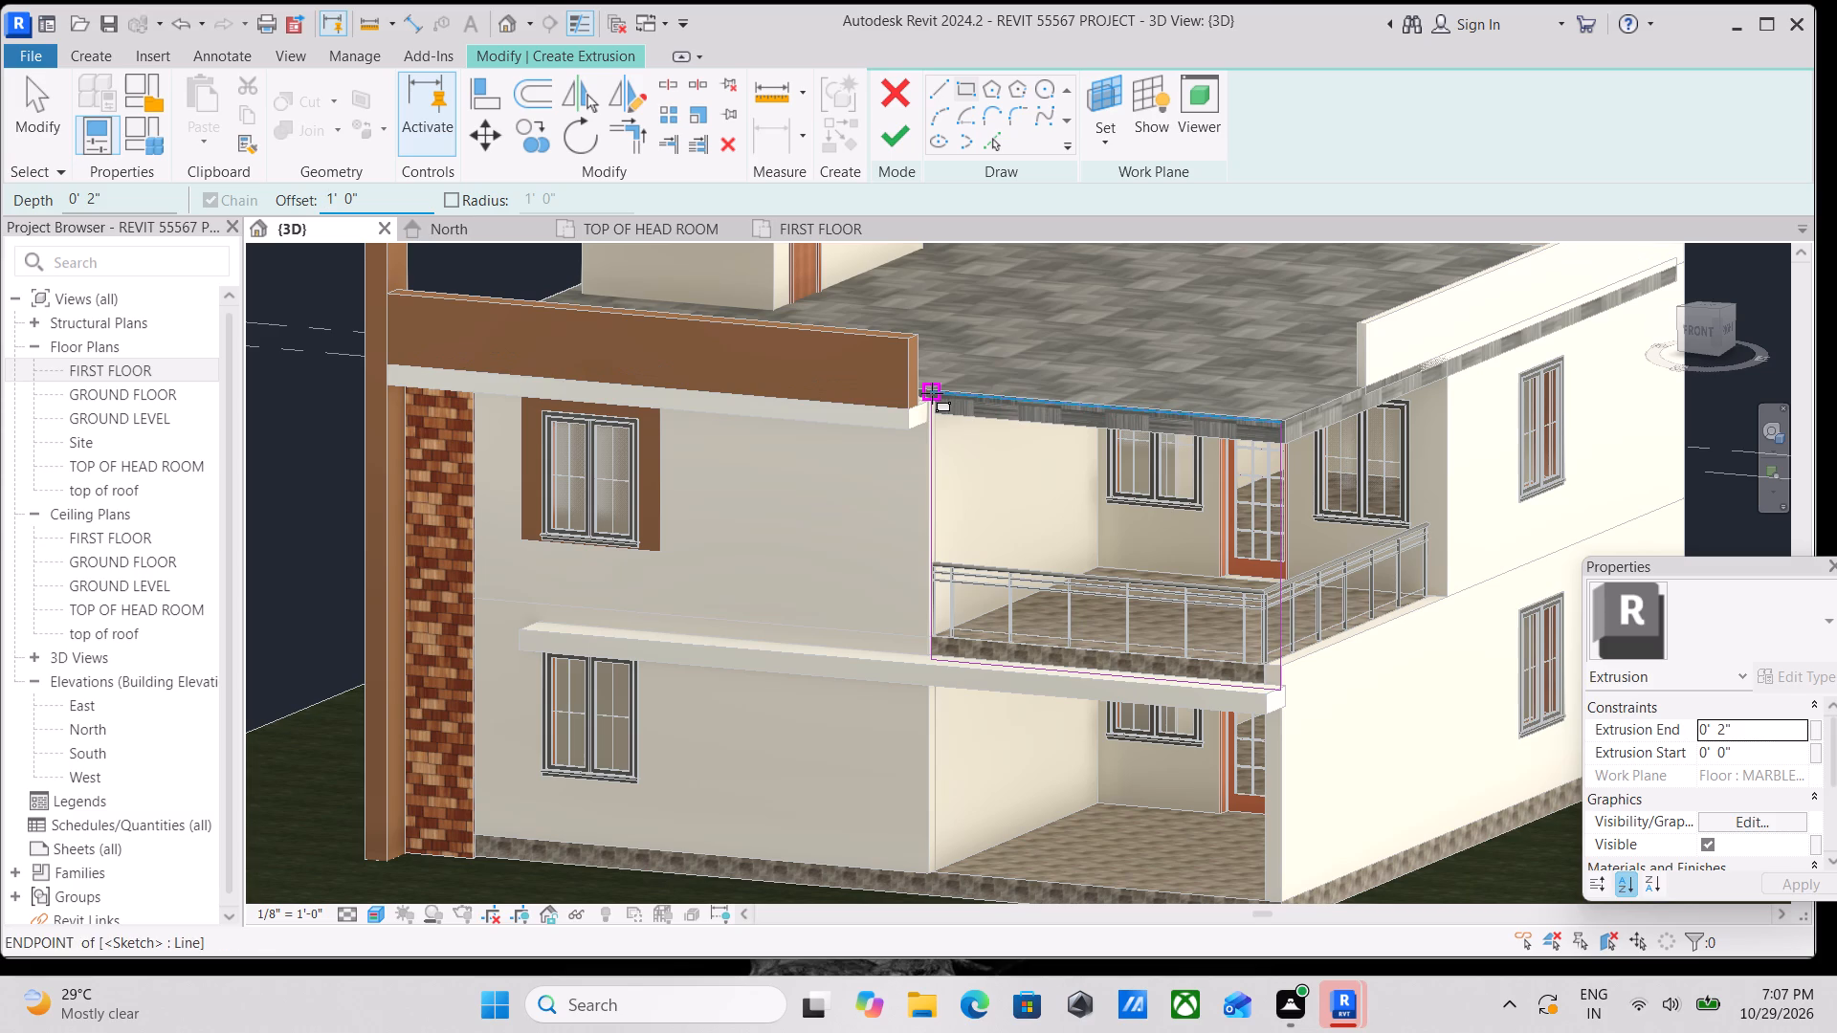
left_click(932, 393)
key("space")
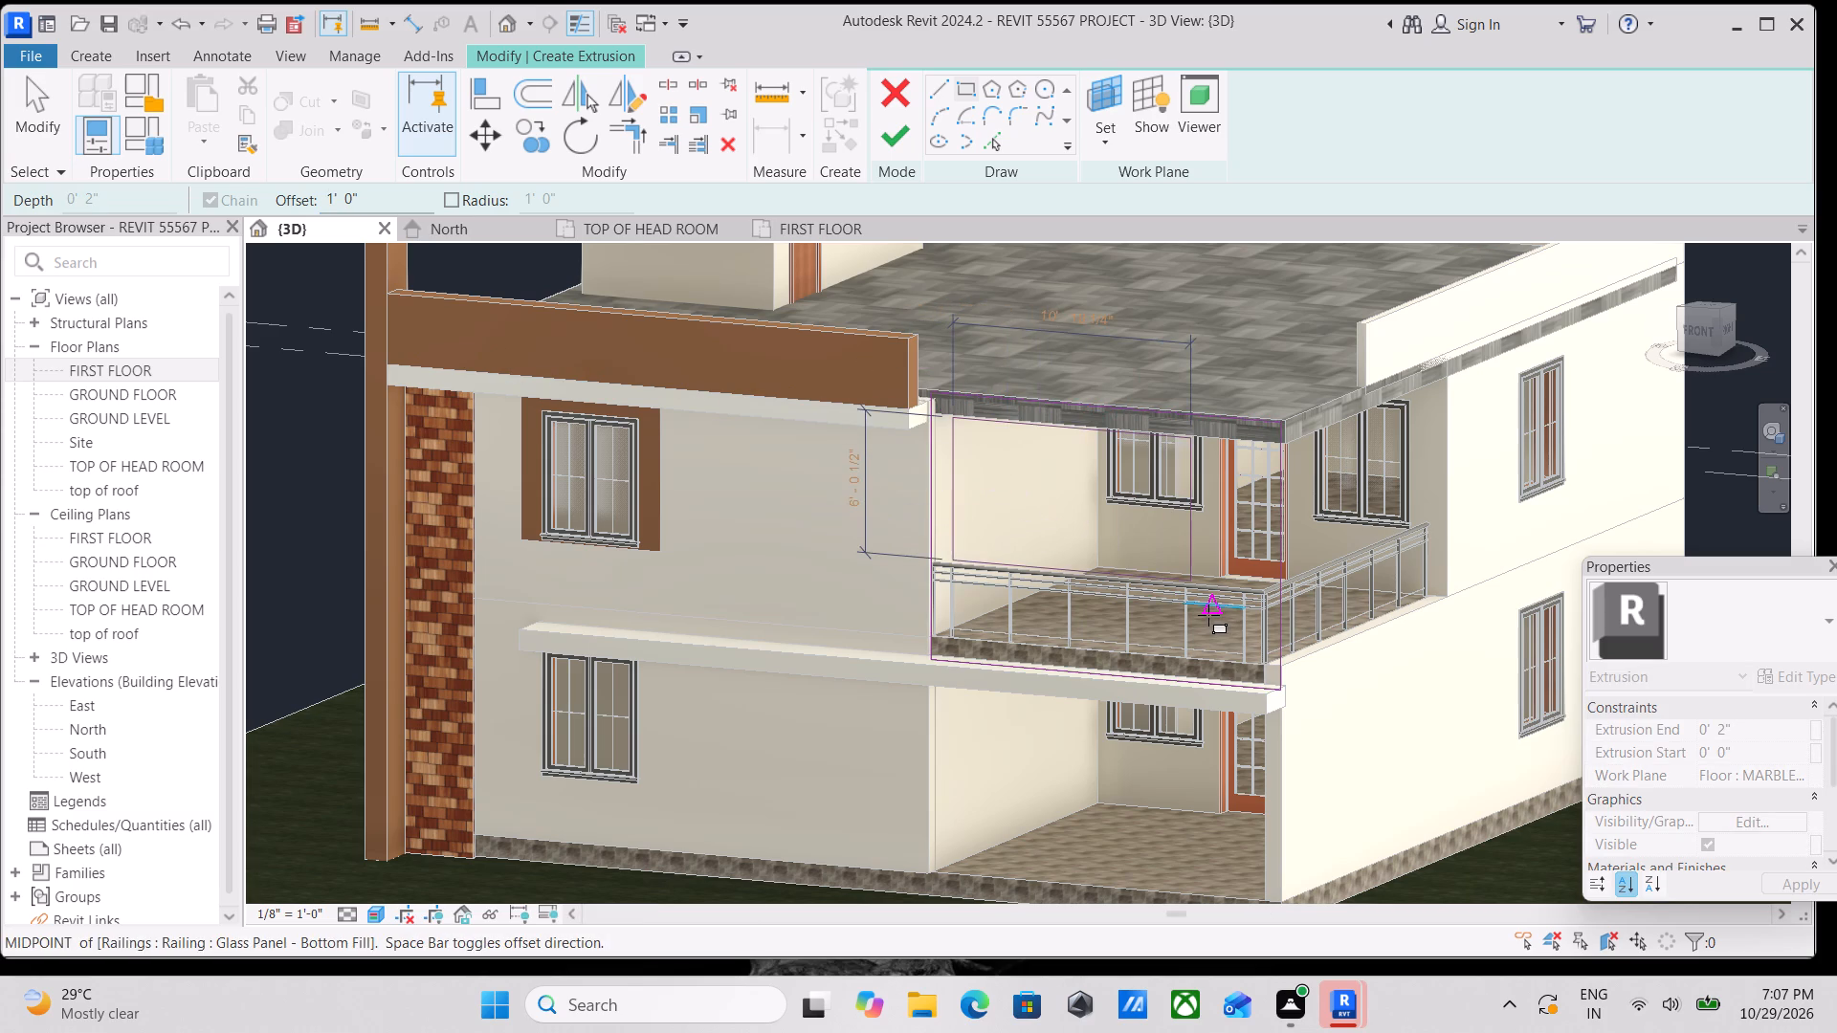
left_click(1276, 686)
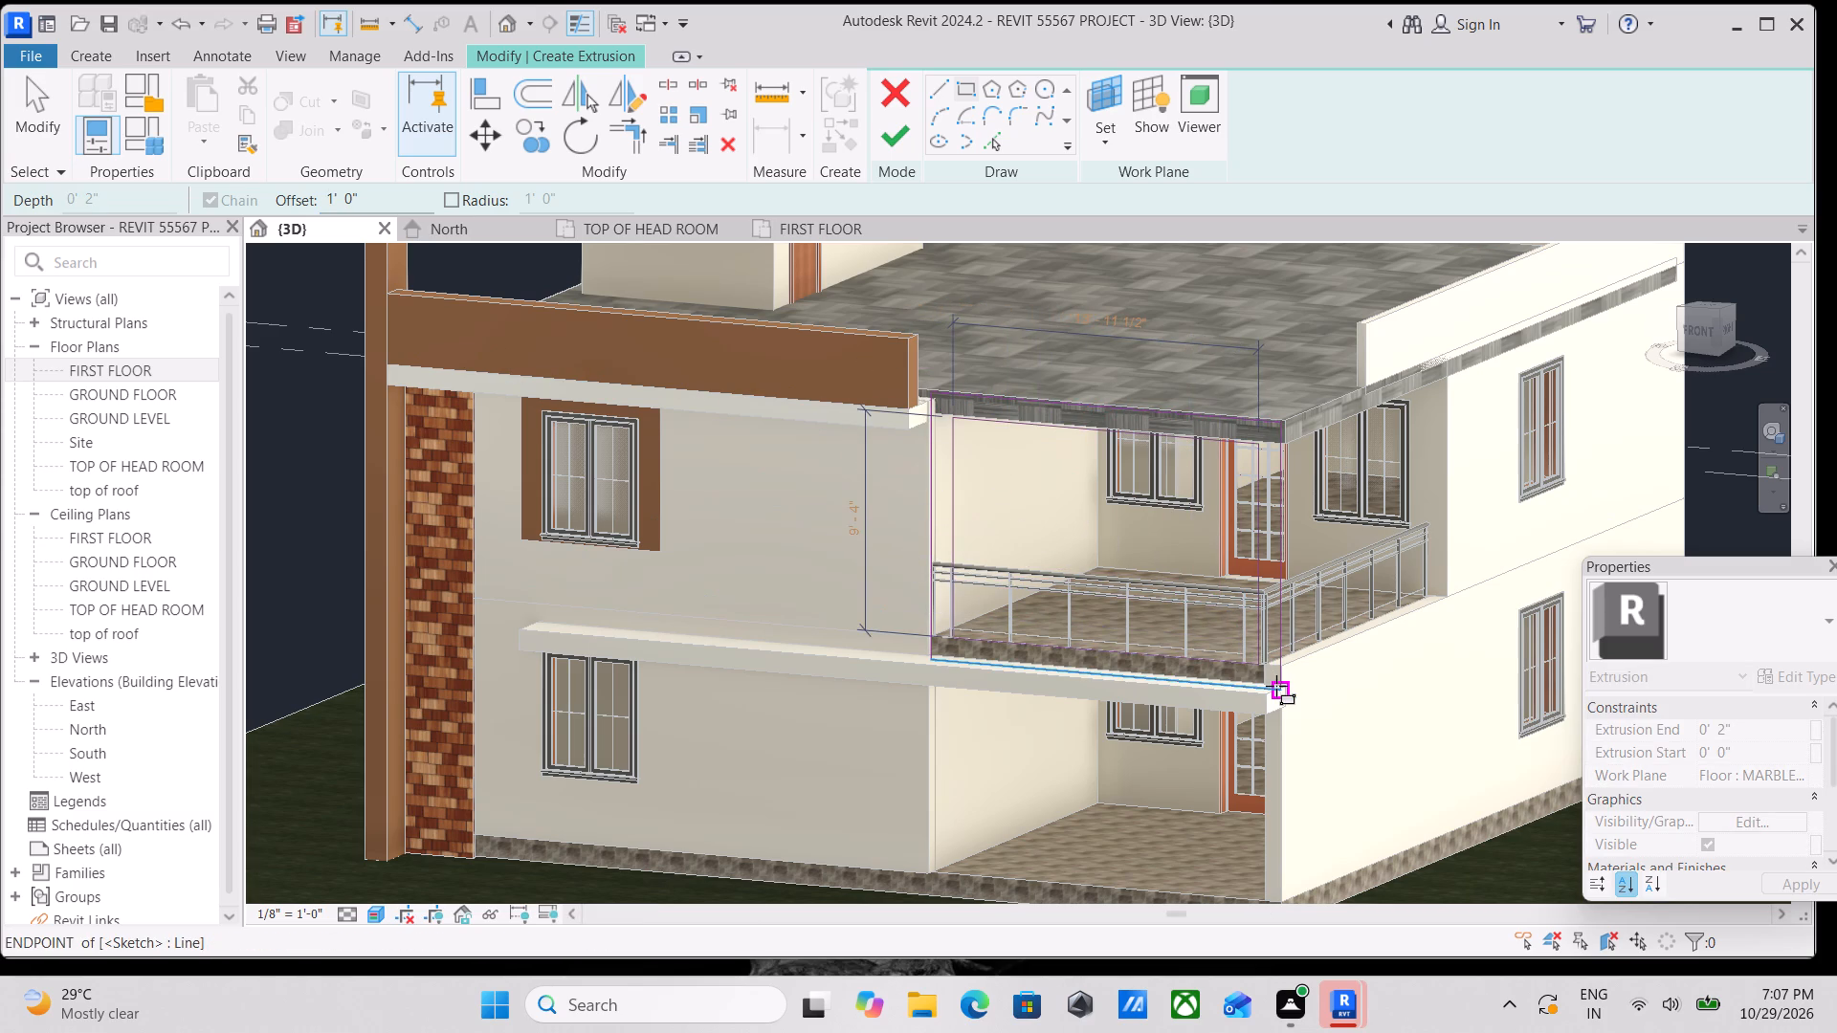
scroll(1058, 534, "up", 4)
scroll(1273, 472, "up", 2)
scroll(1280, 461, "down", 2)
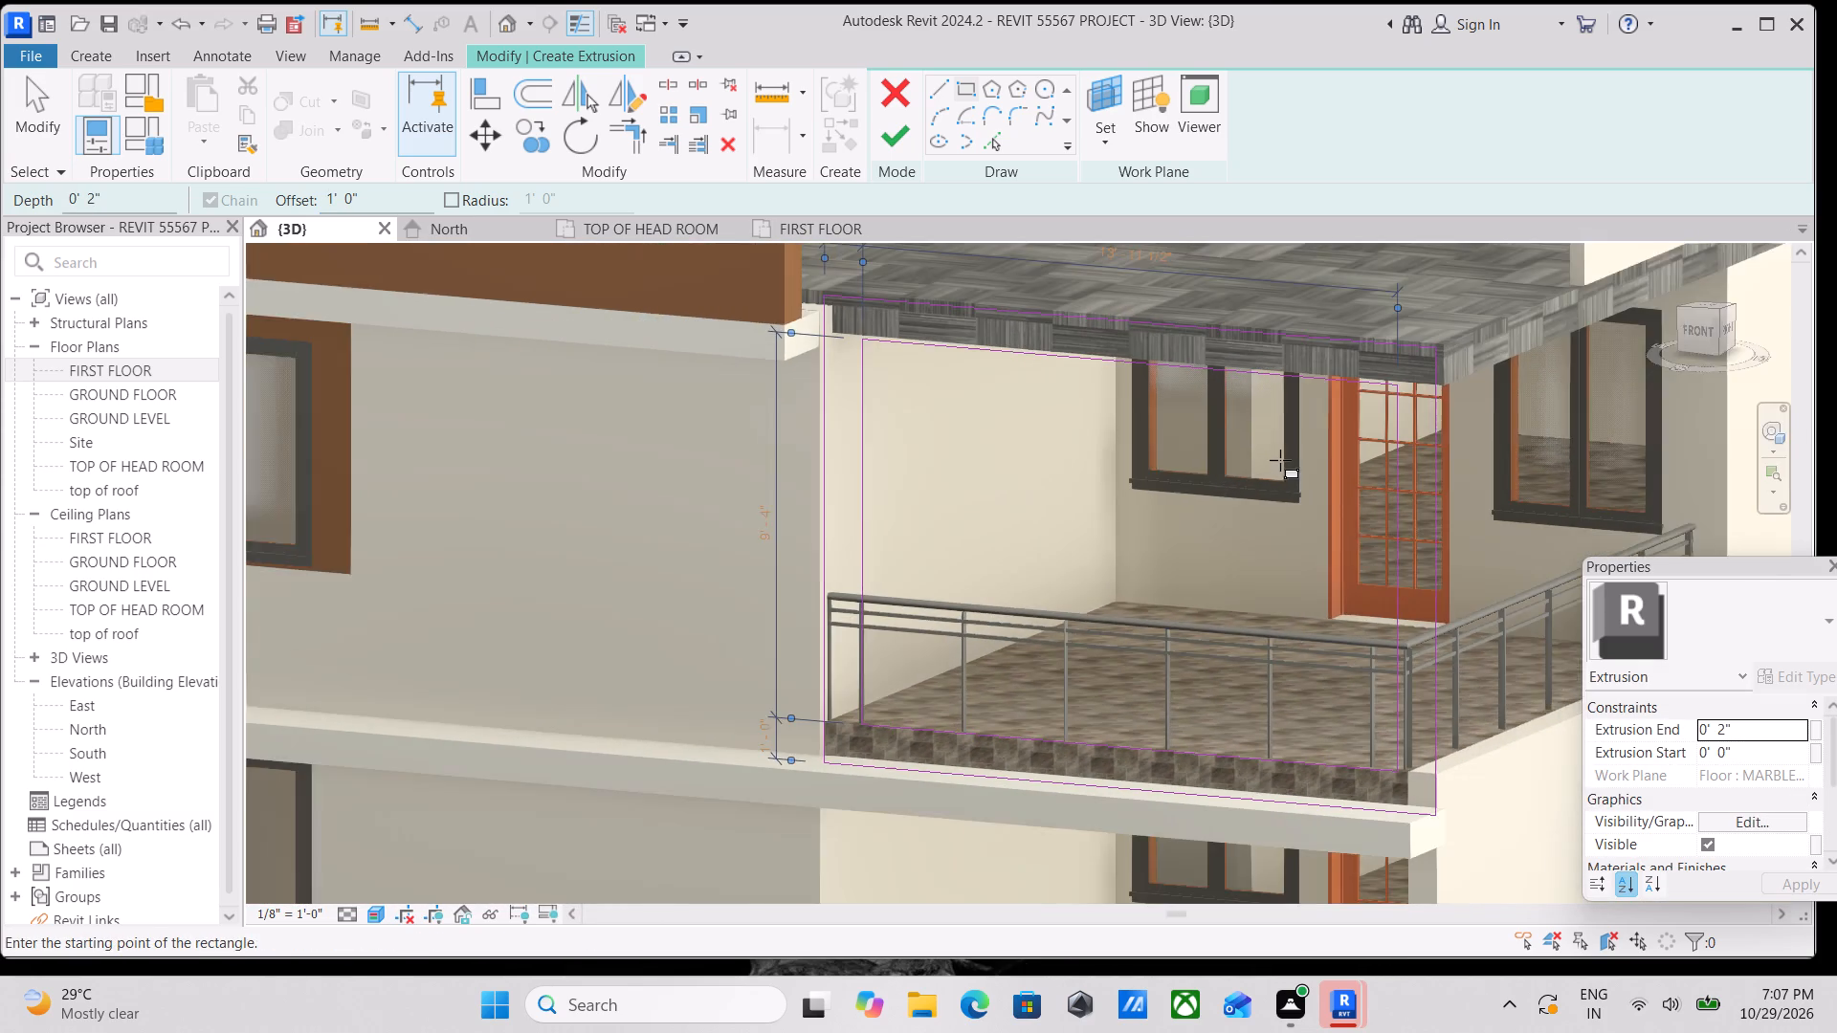
middle_click_drag(1280, 460, 1111, 437)
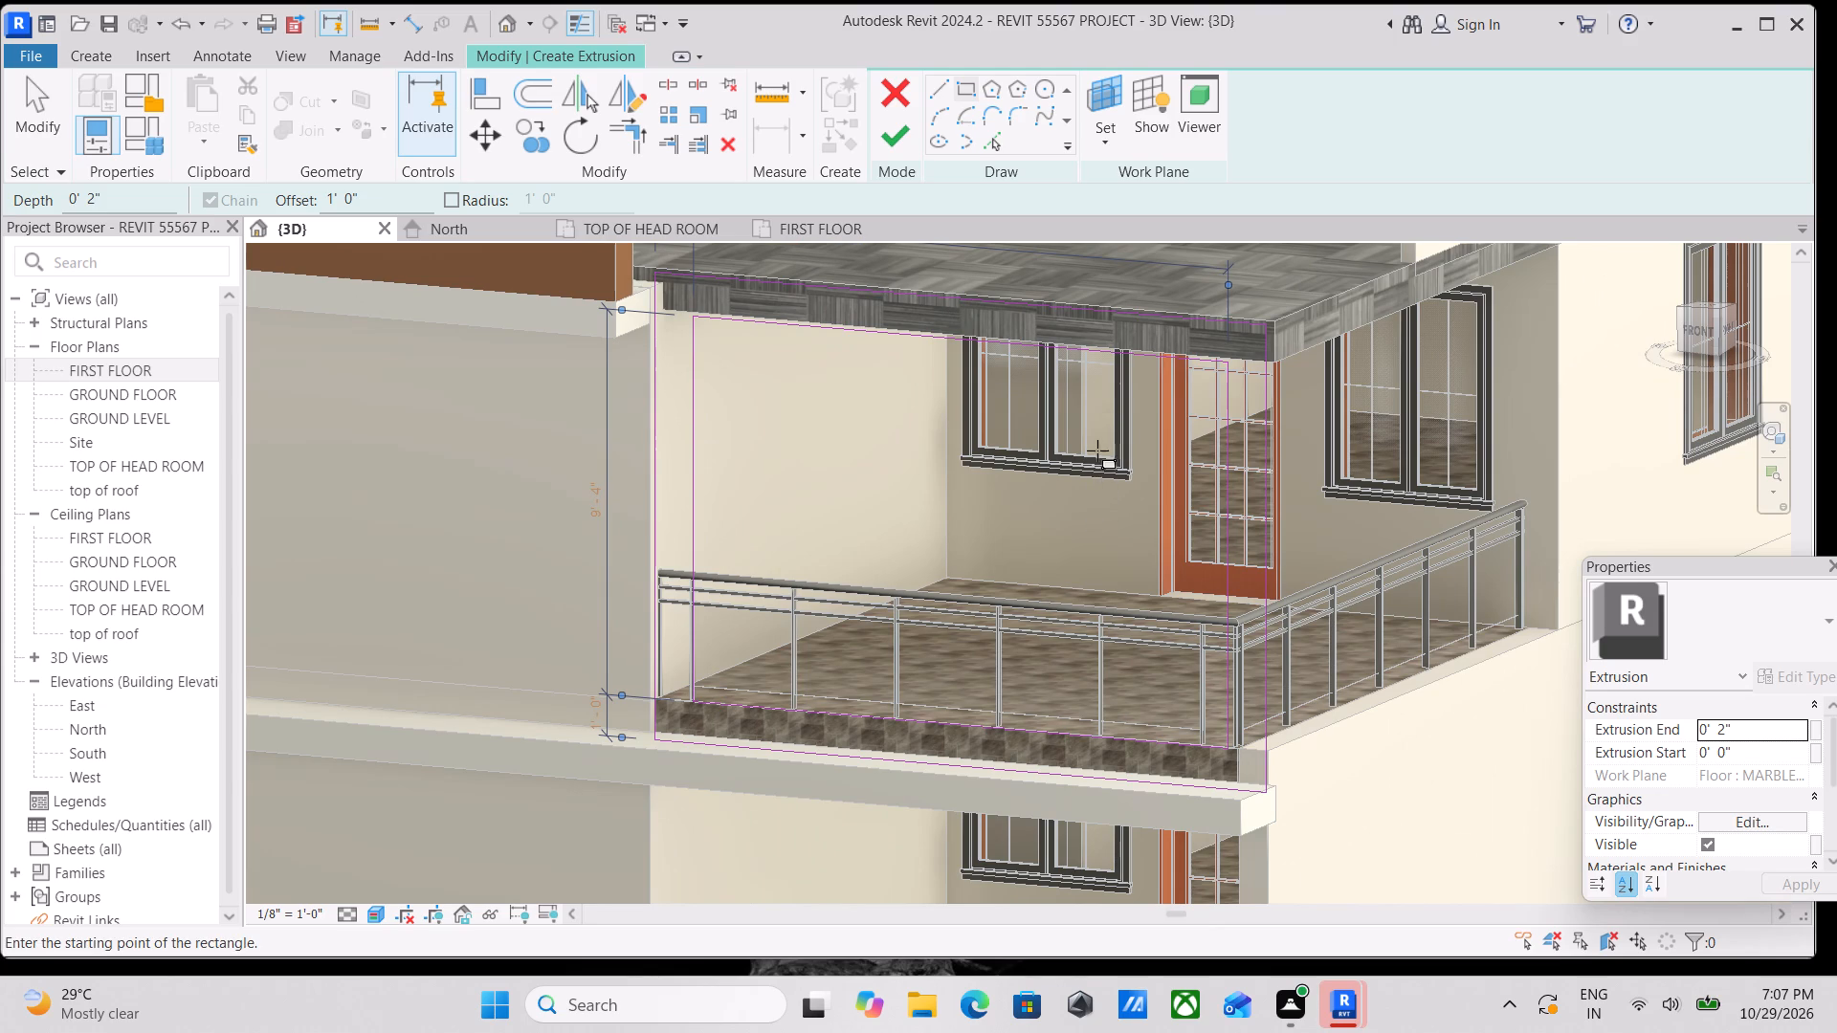
key("Escape")
key("Escape")
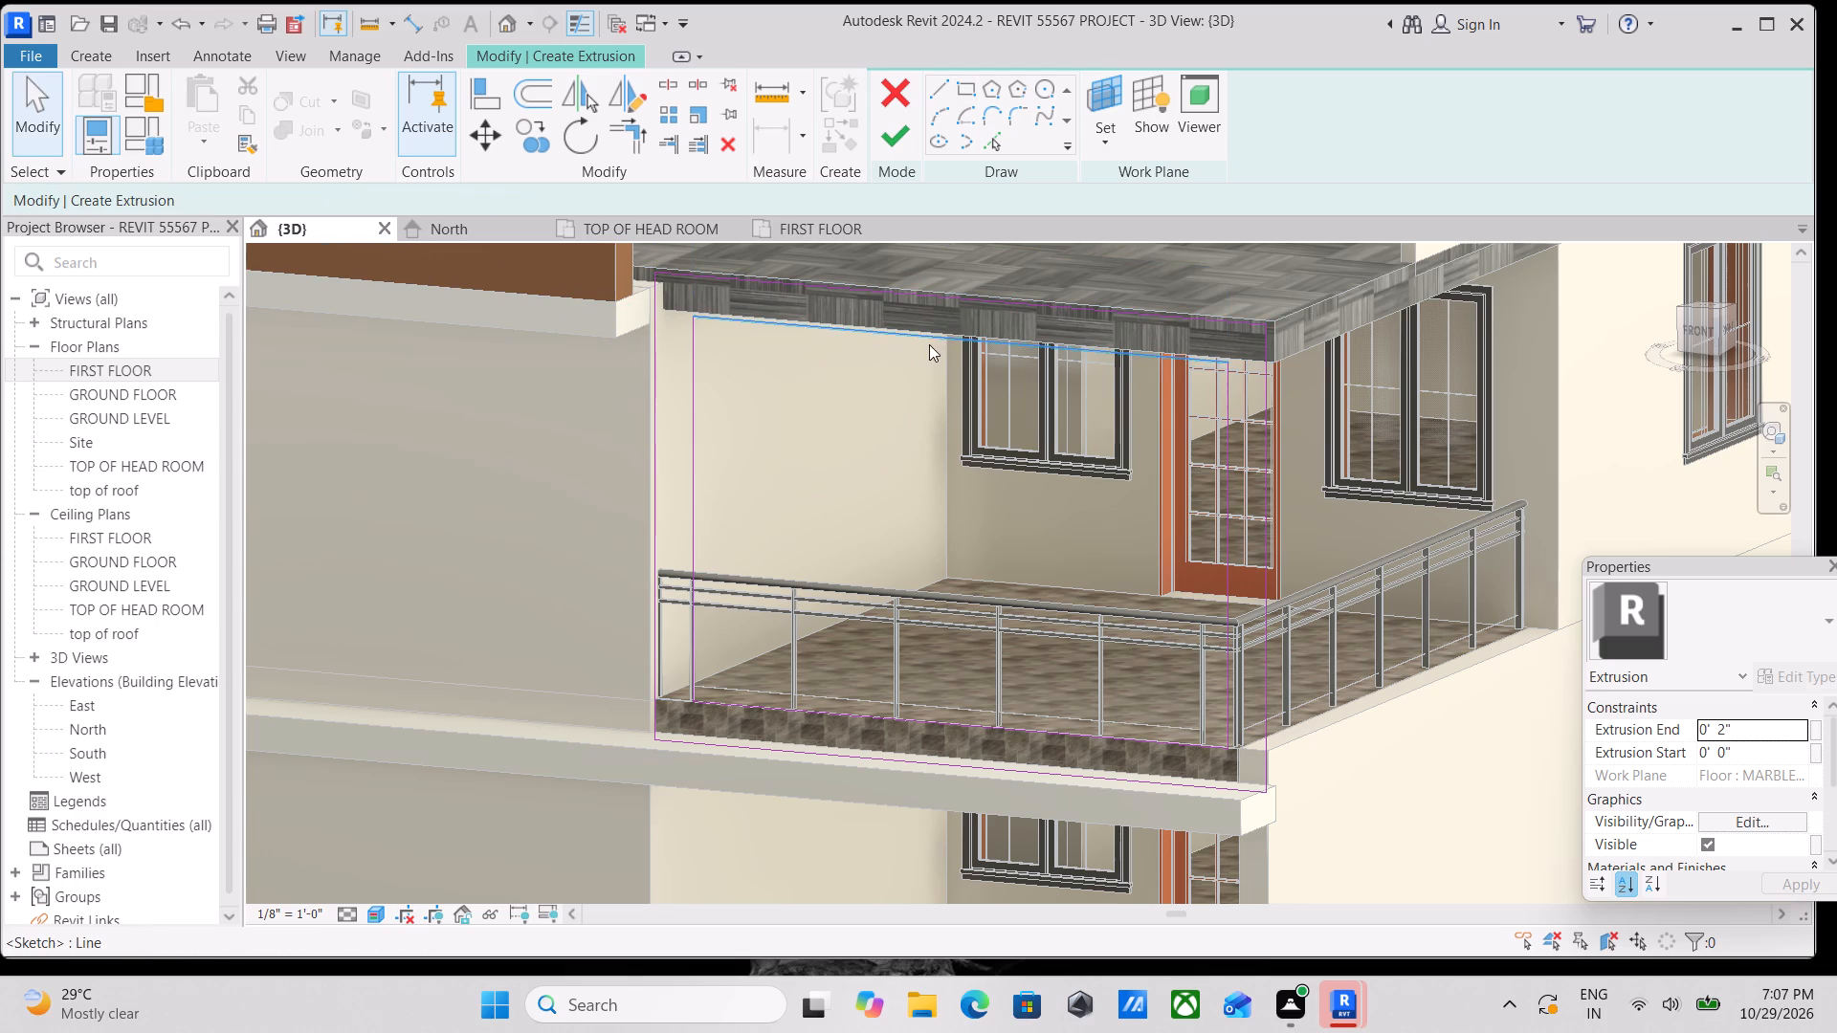
Move the inner rectangle's upper line down about 1 ft.
left_click(932, 332)
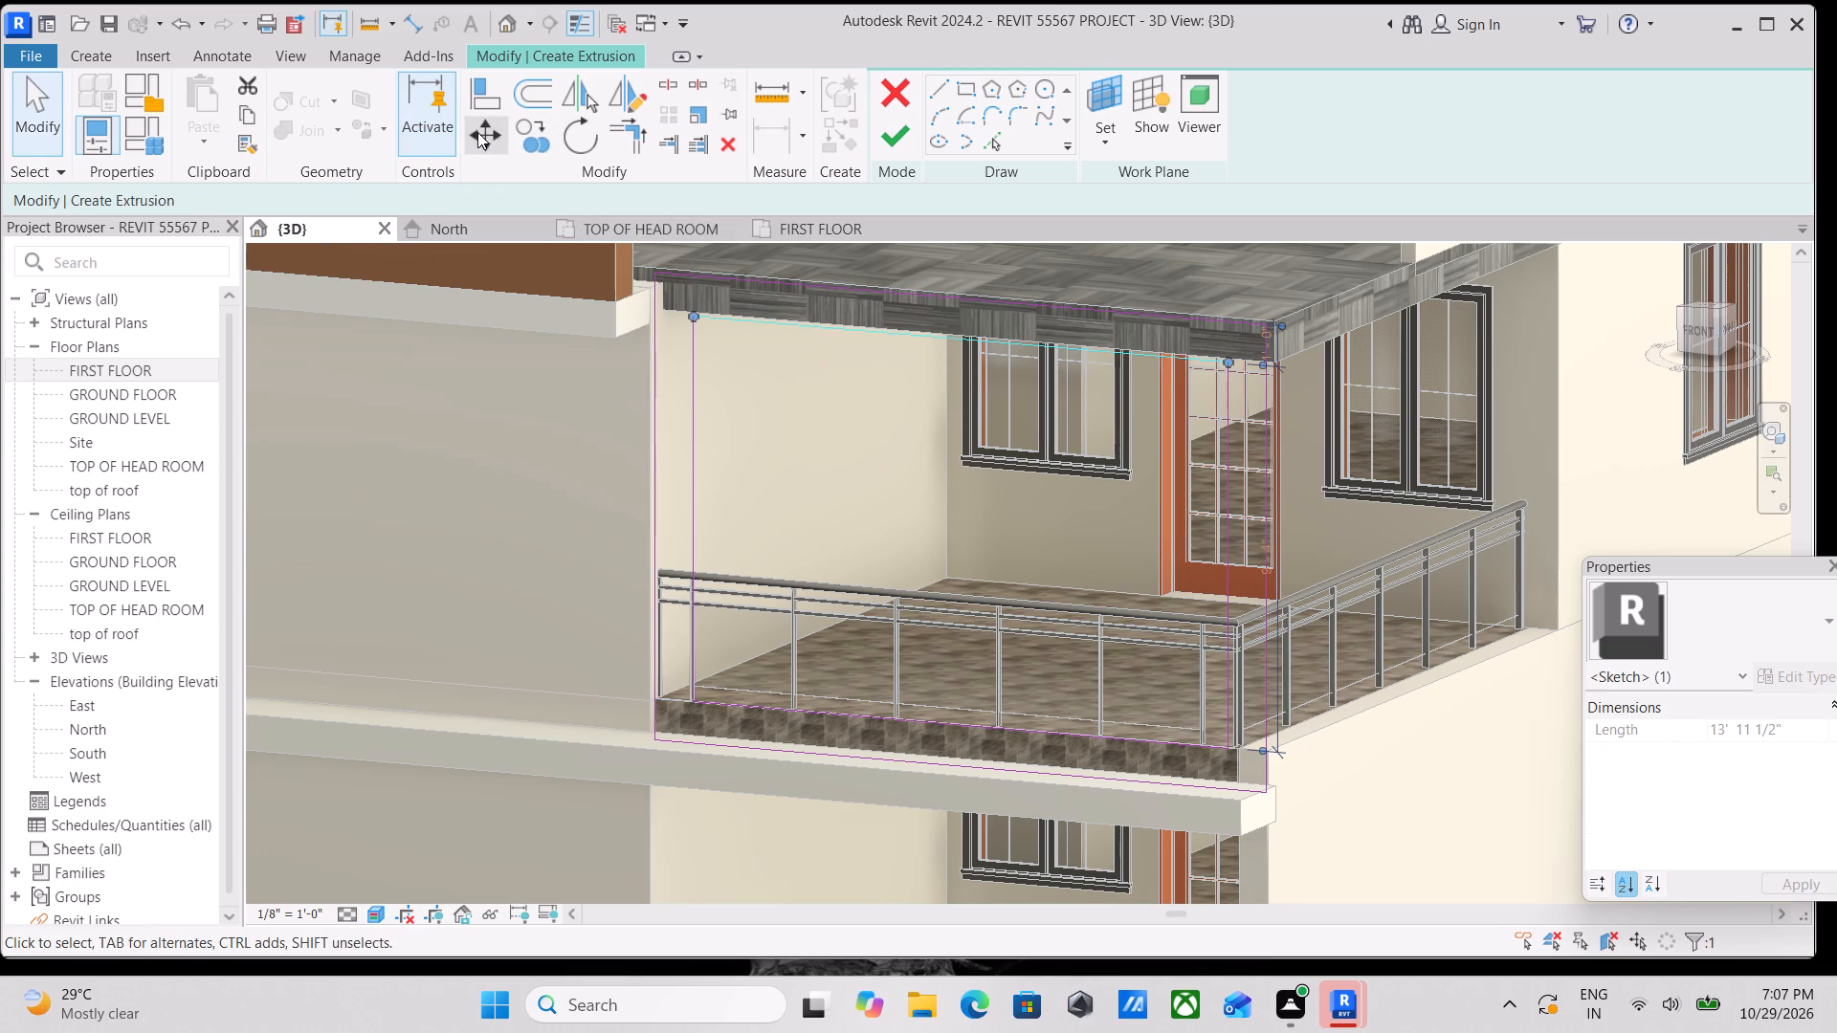
left_click(477, 132)
left_click(970, 340)
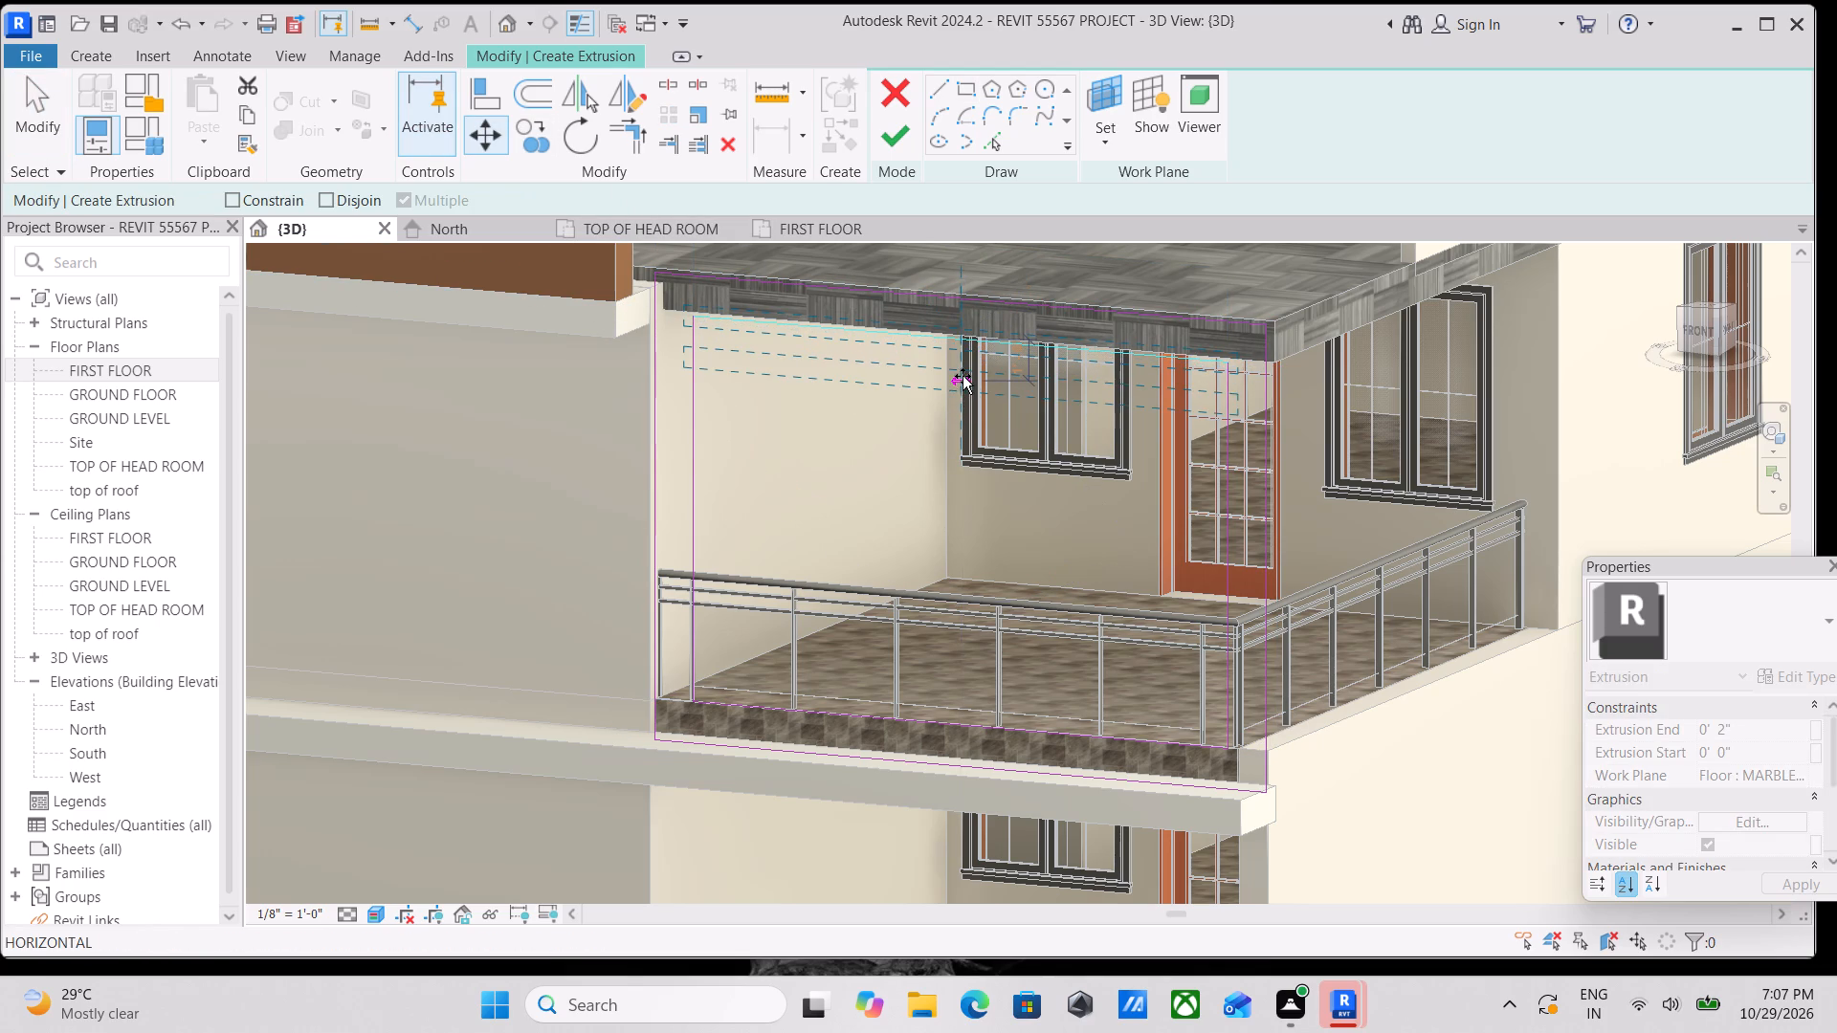
left_click(963, 376)
key("Escape")
scroll(969, 376, "down", 2)
middle_click_drag(969, 376, 992, 324)
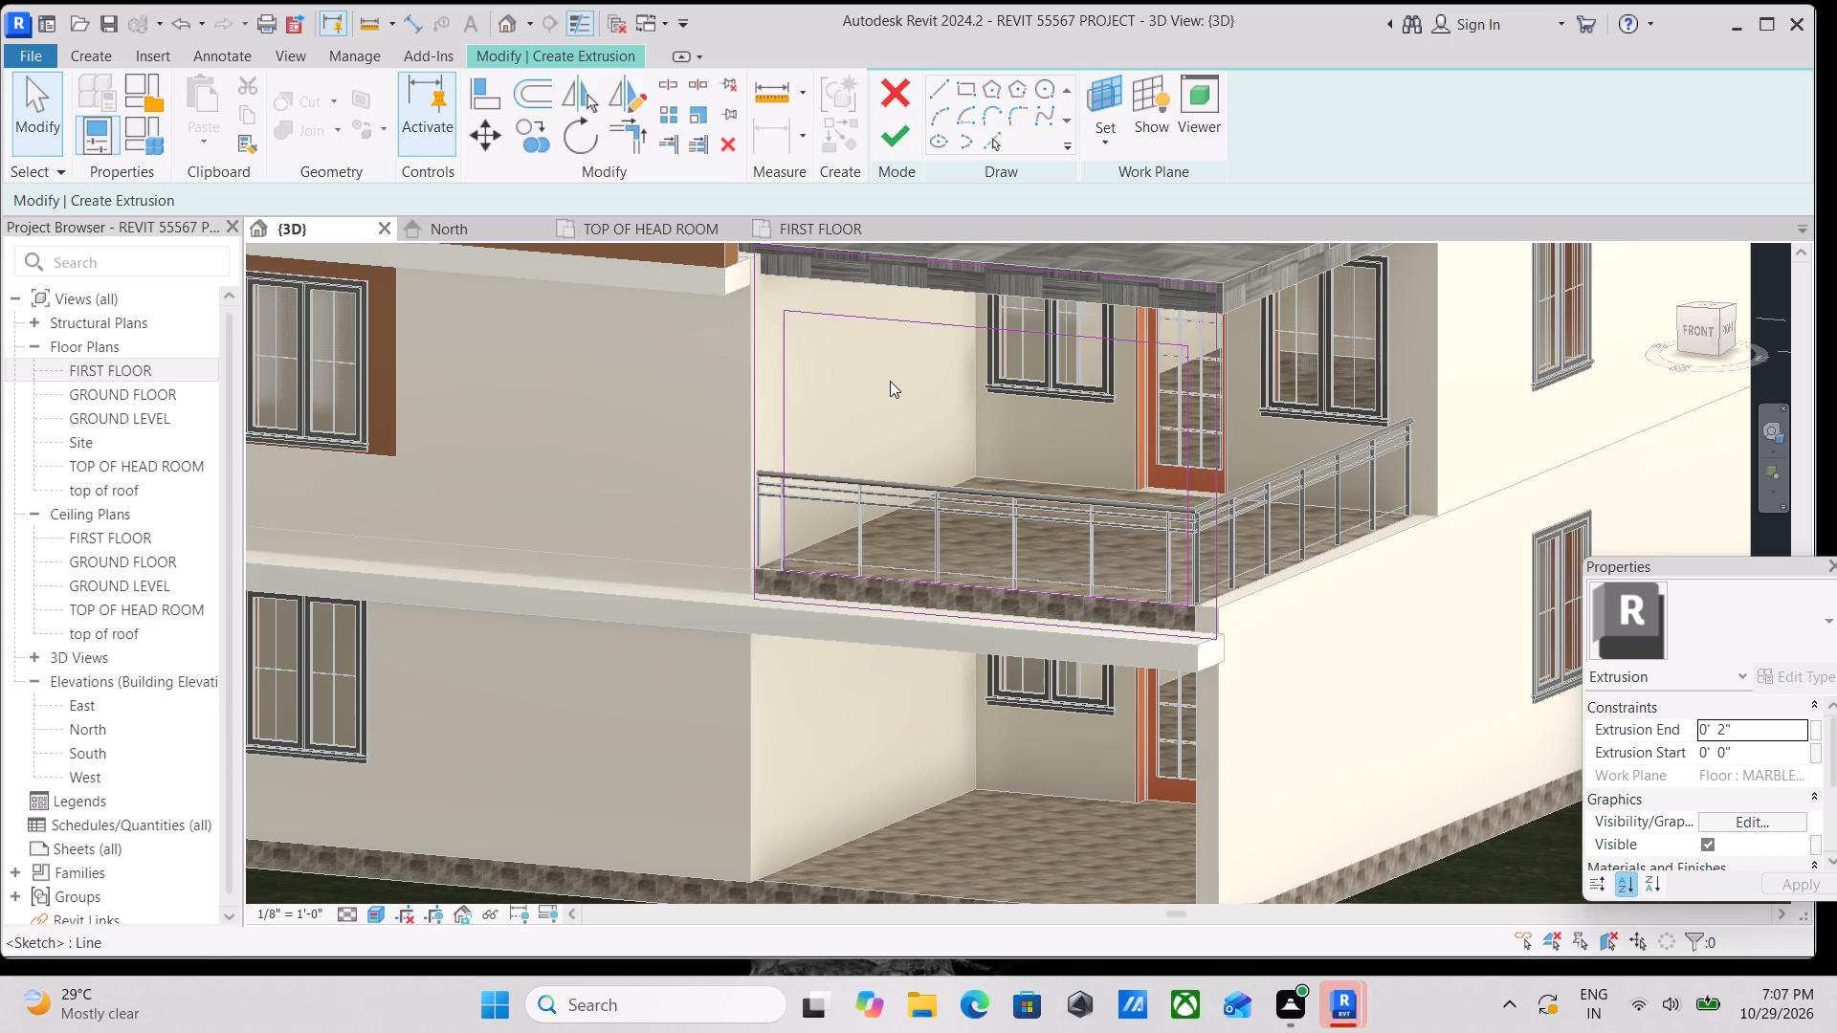
Replace the inner rectangle's wall-side vertical line with a slanted line about 8.5 ft long, from the lower corner to the upper line.
left_click(784, 374)
right_click(786, 371)
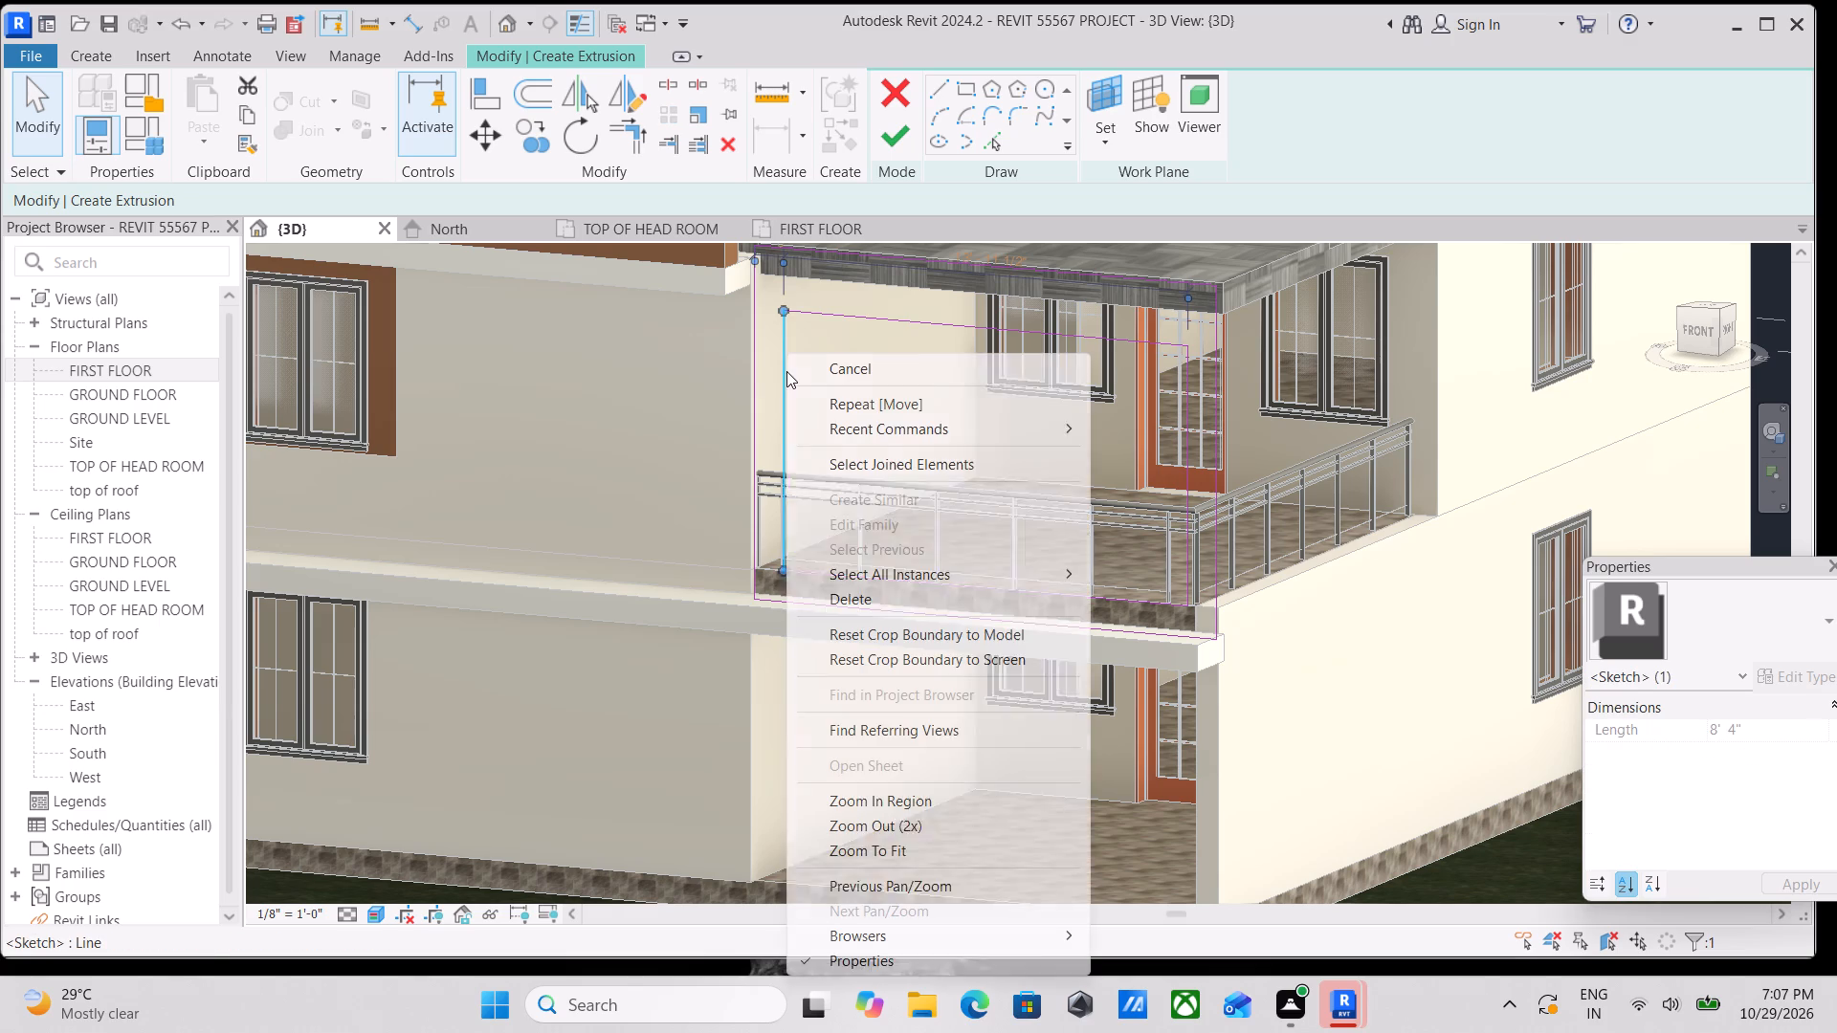
left_click(876, 593)
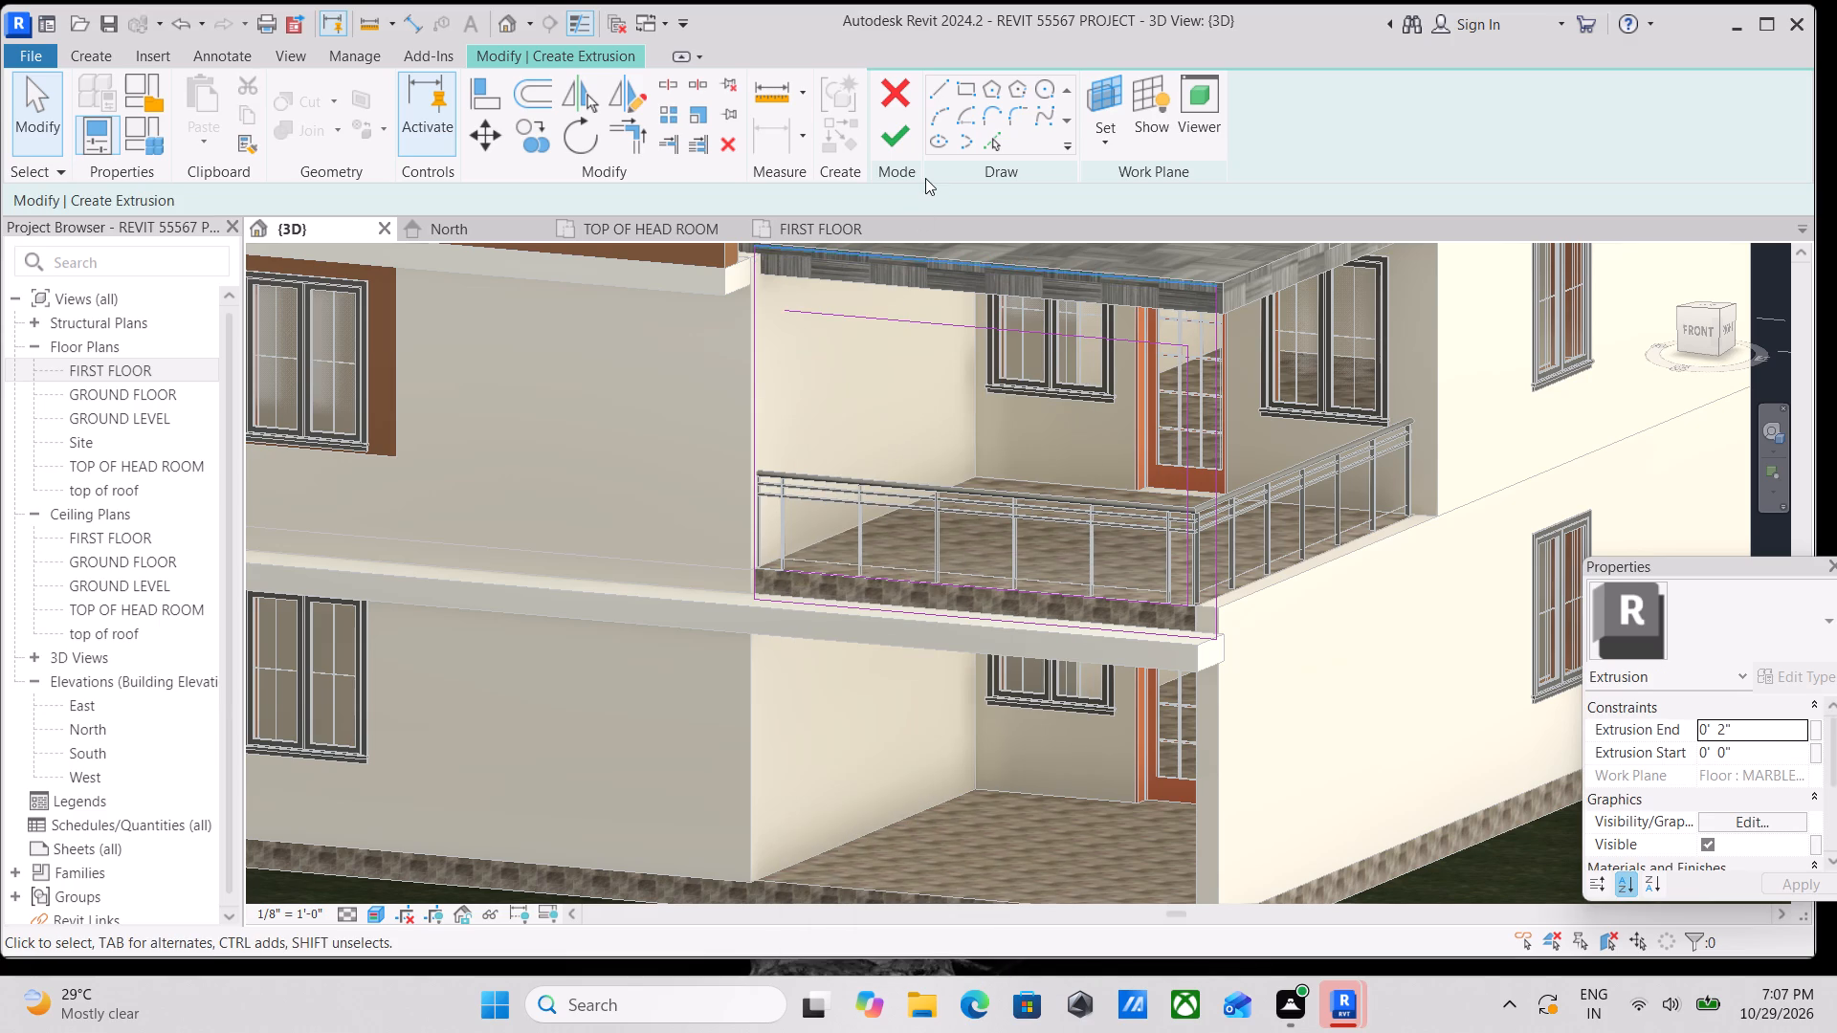
left_click(937, 89)
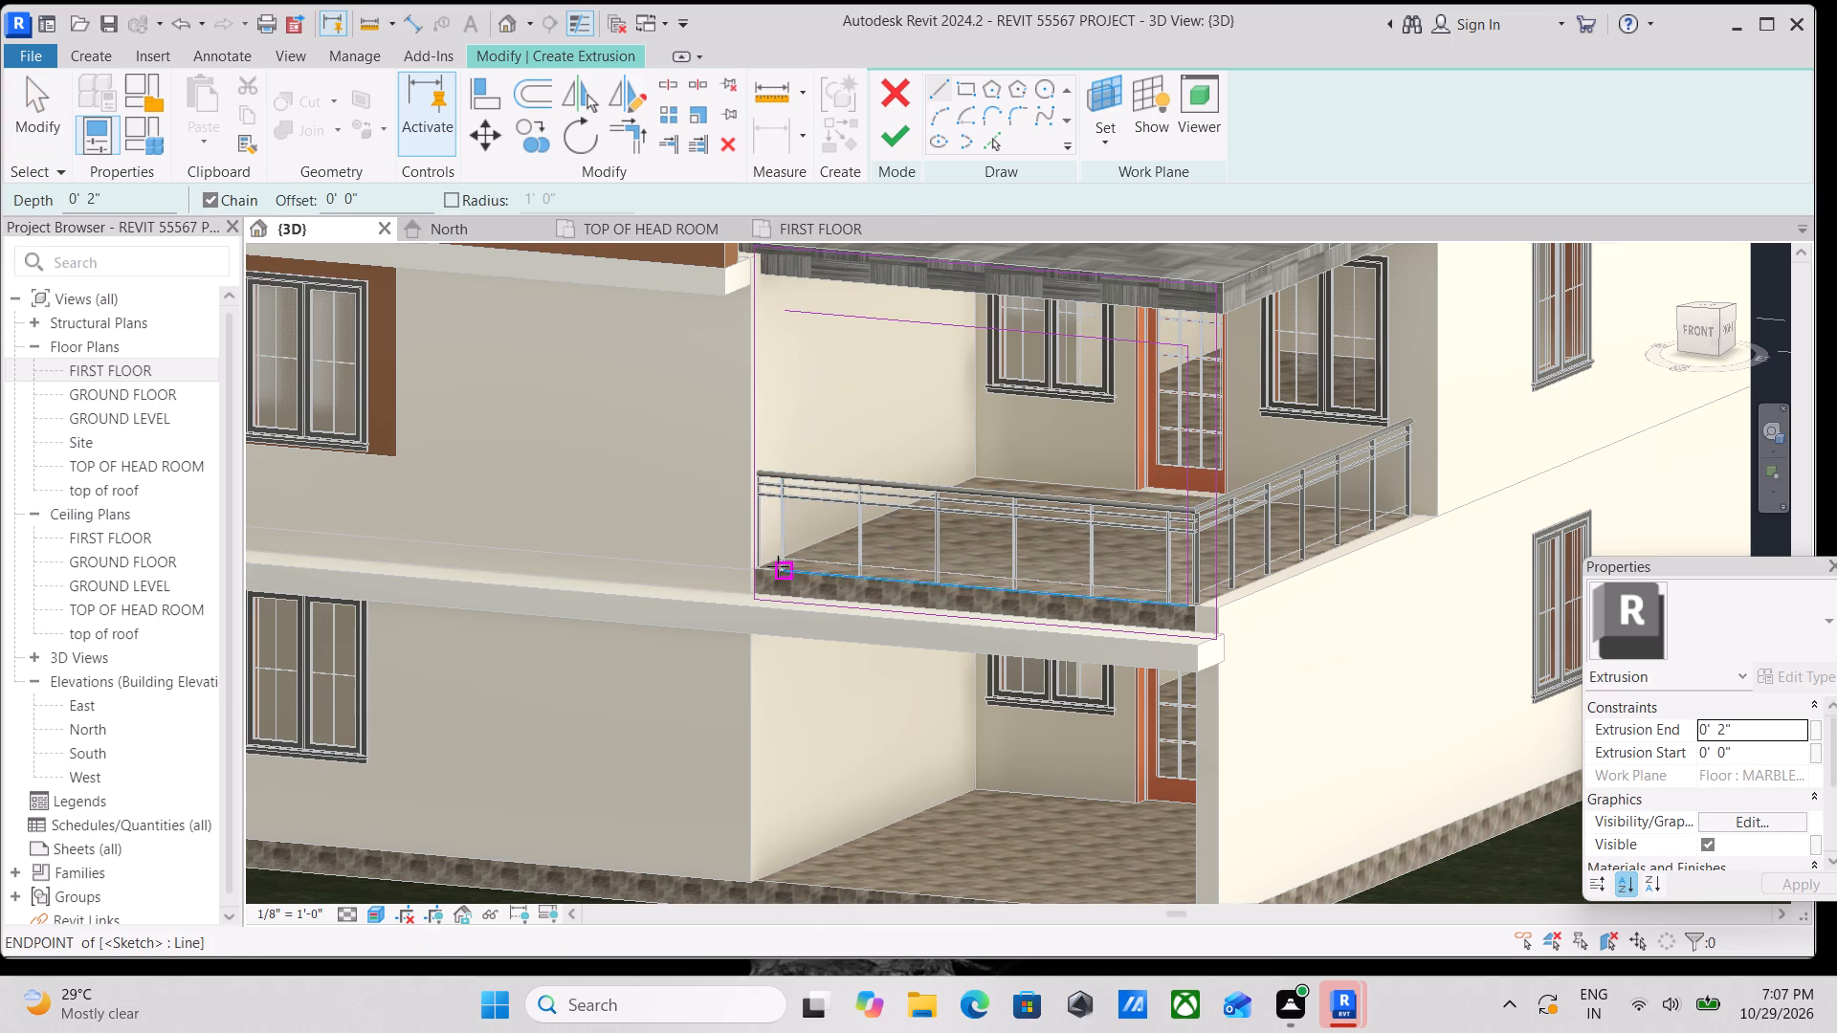
left_click(784, 566)
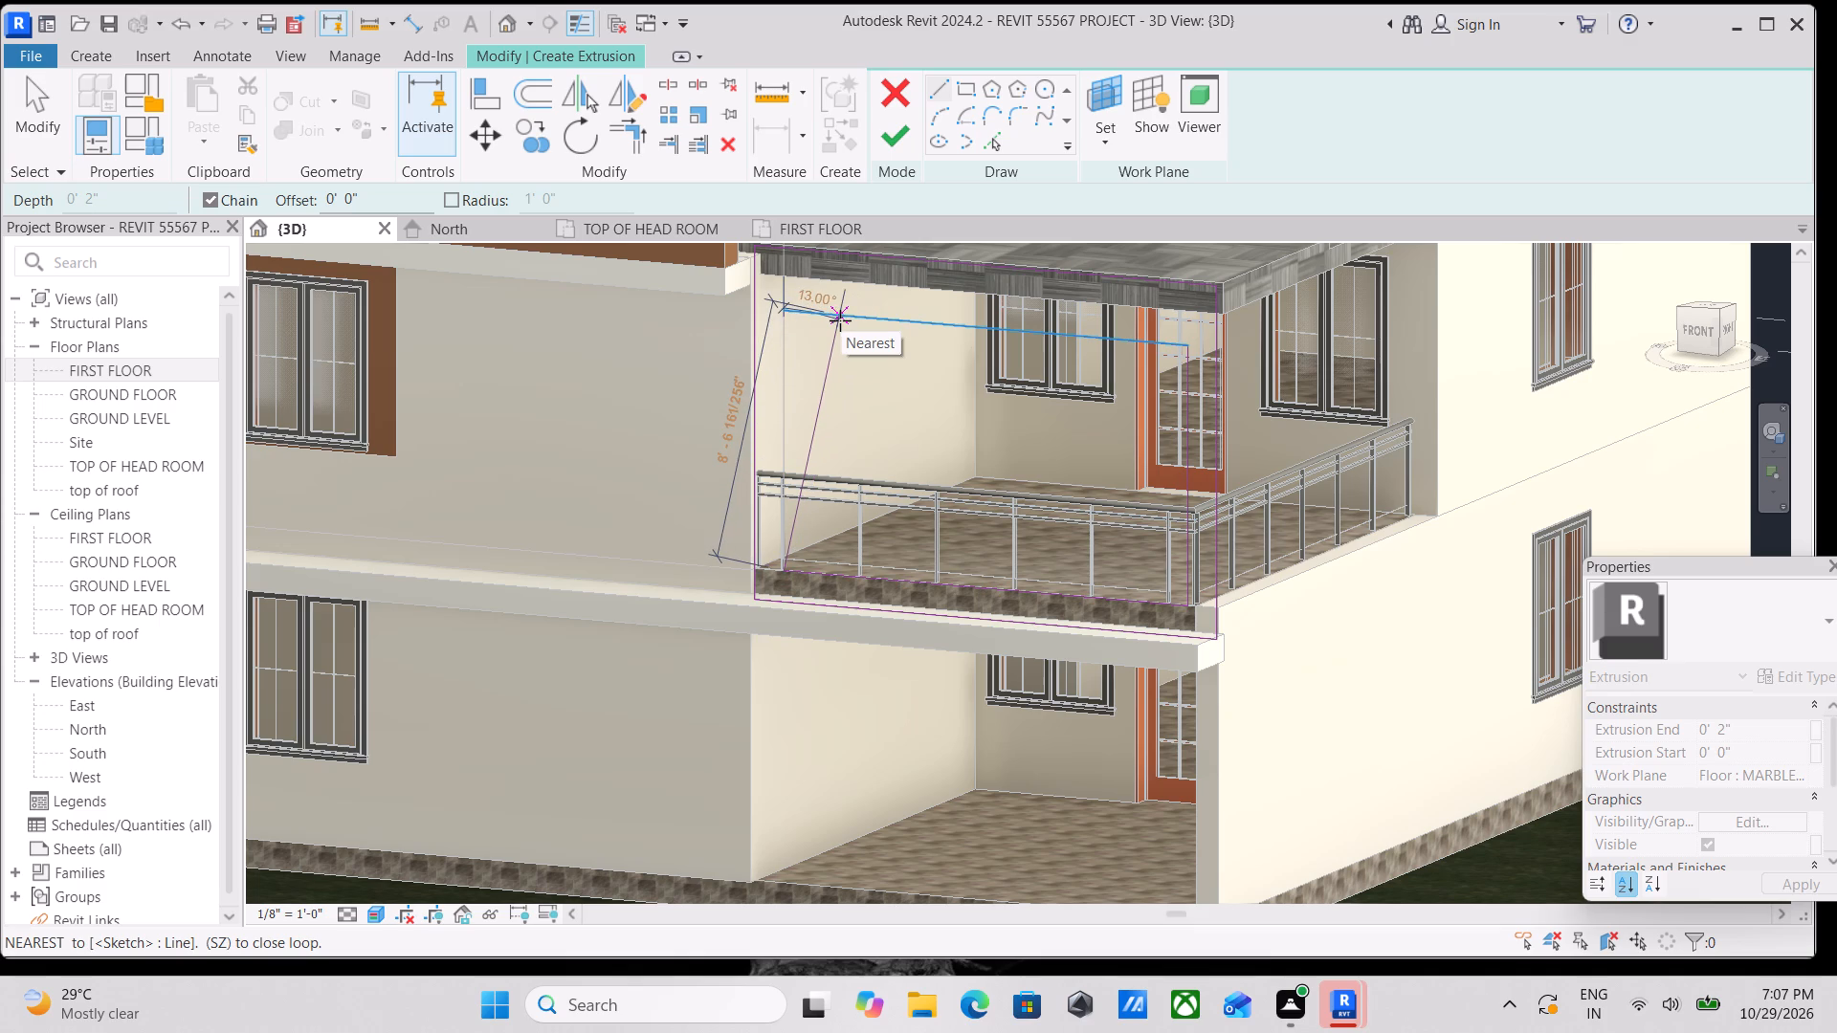
left_click(830, 320)
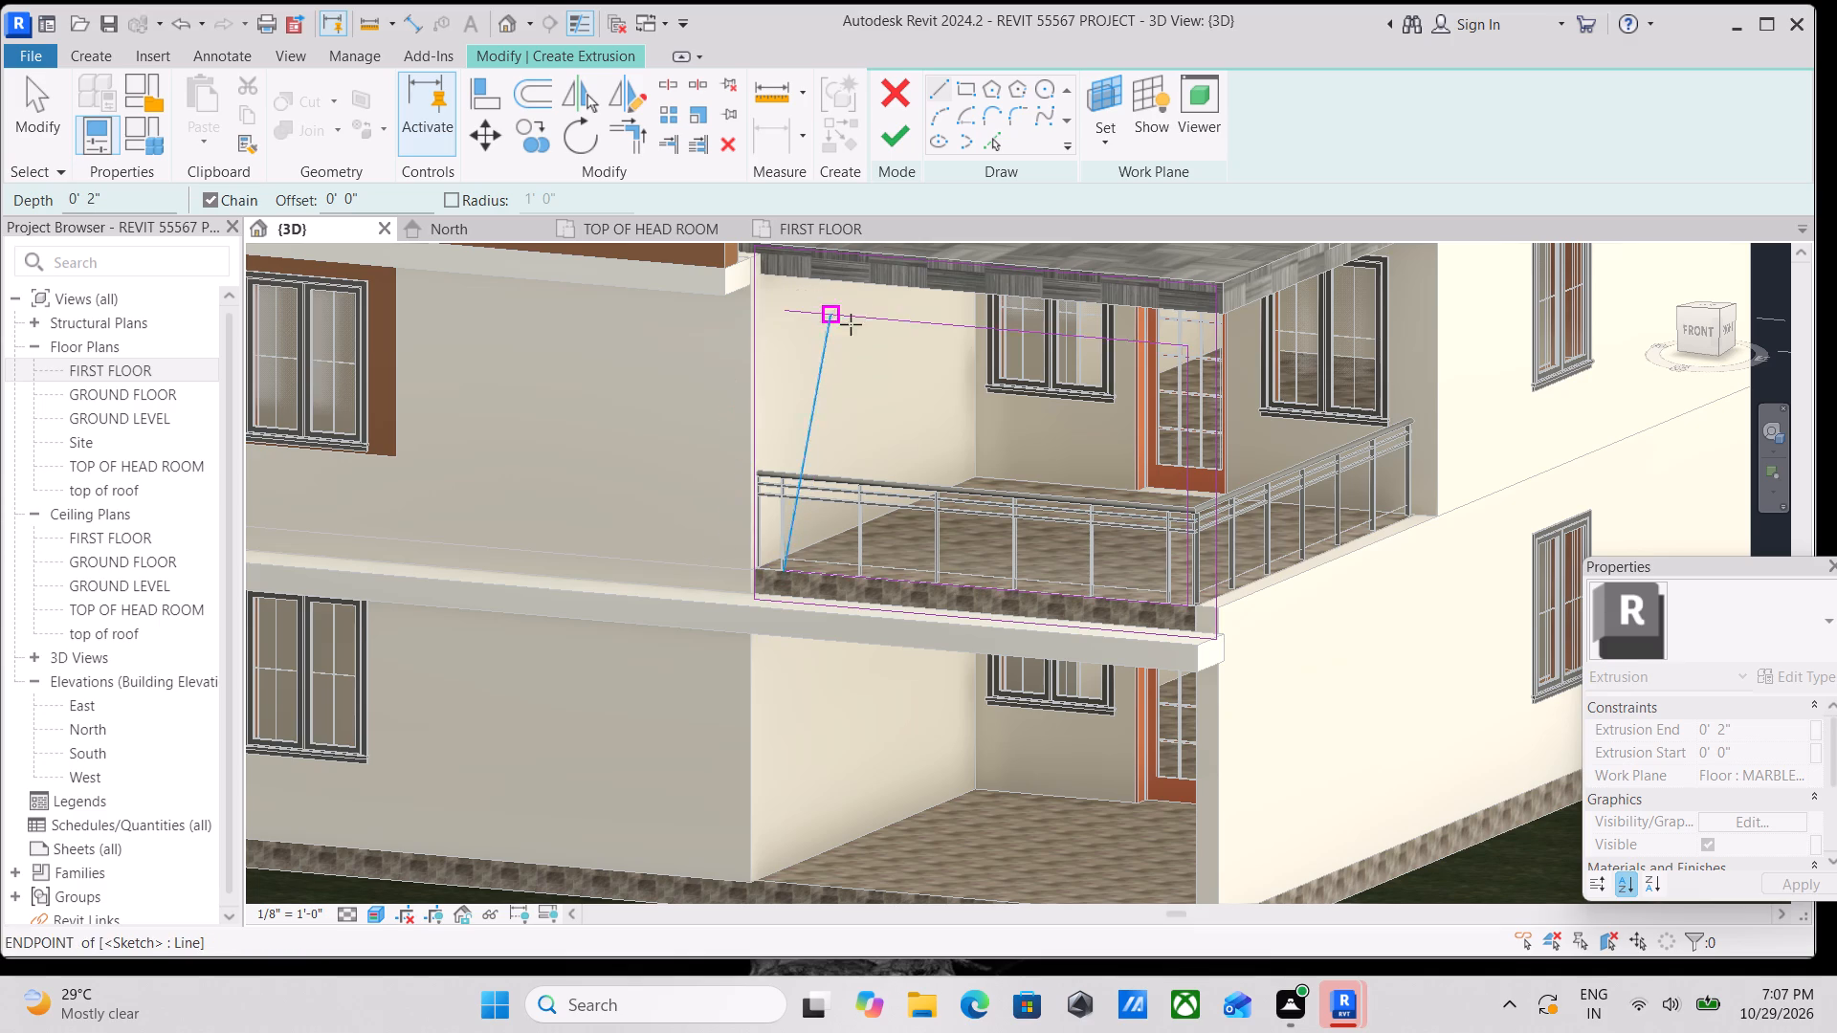
scroll(897, 332, "down", 3)
middle_click_drag(905, 369, 1036, 440, "shift")
scroll(906, 324, "up", 6)
key("Escape")
key("Escape")
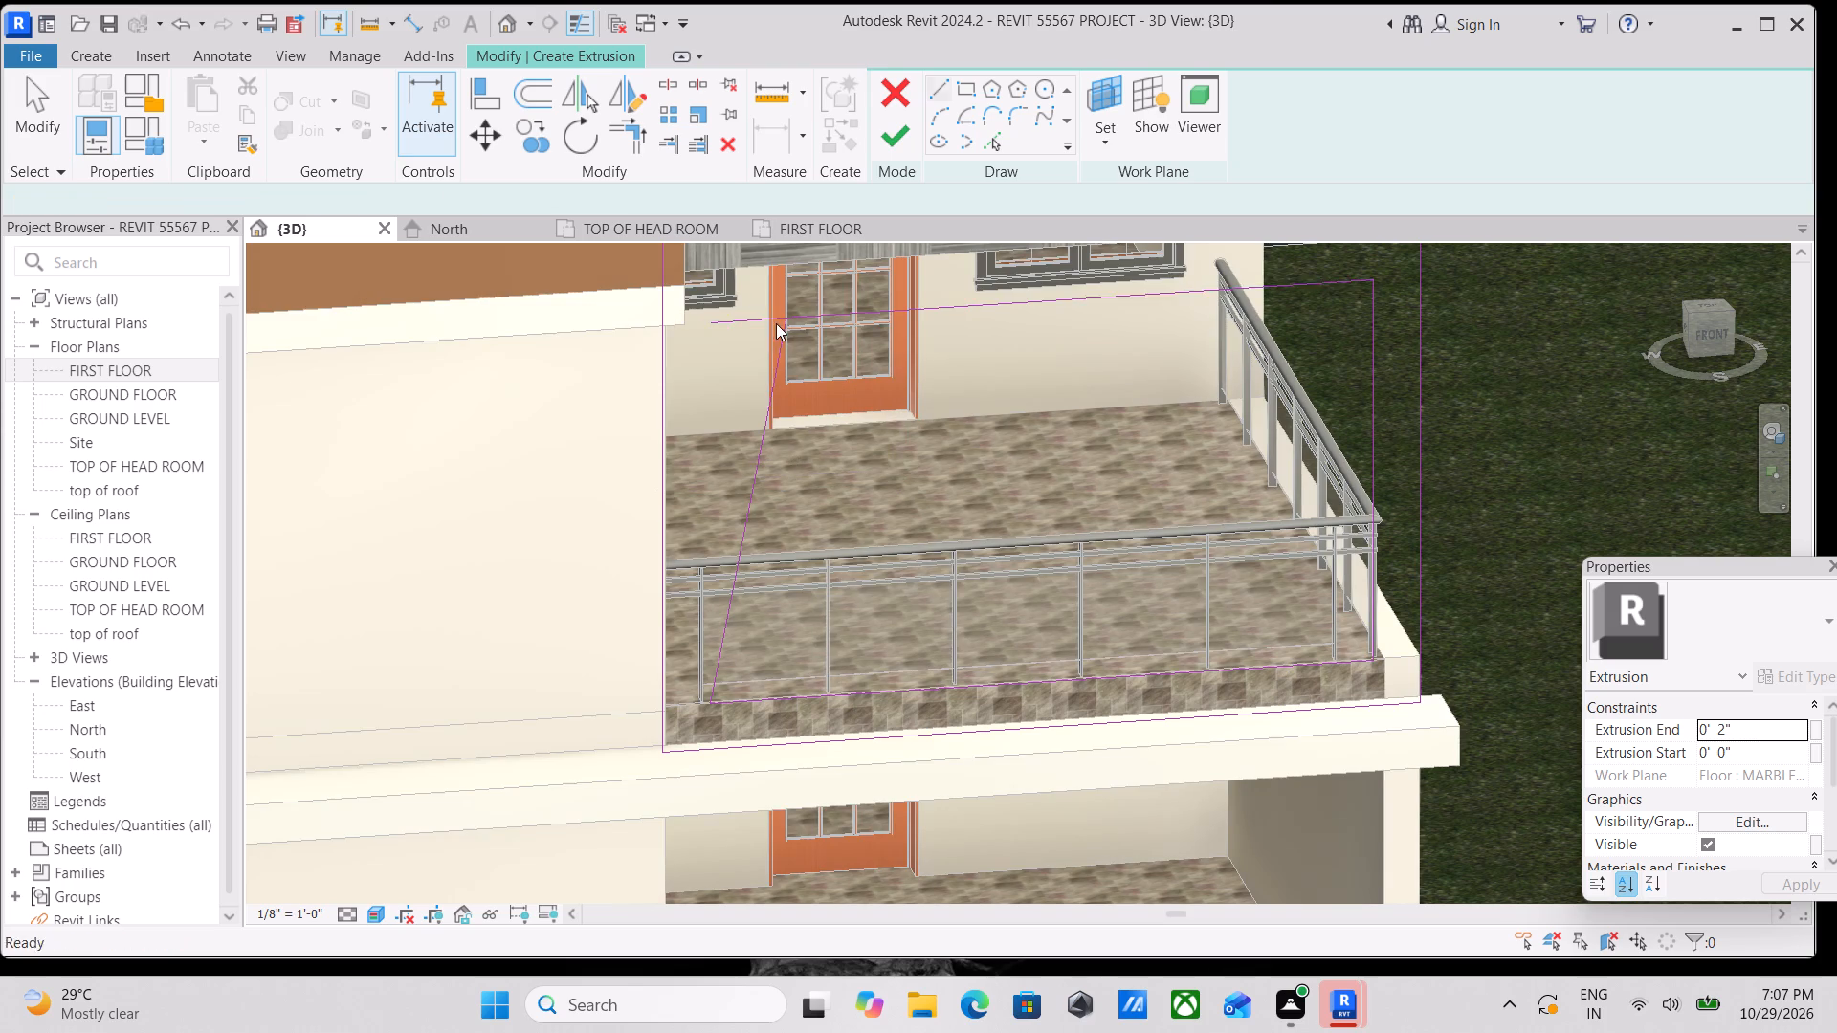
key("Escape")
Shorten the inner outline's upper line so its wall-side end meets the top of the slanted line.
left_click(745, 322)
left_click_drag(707, 322, 713, 320)
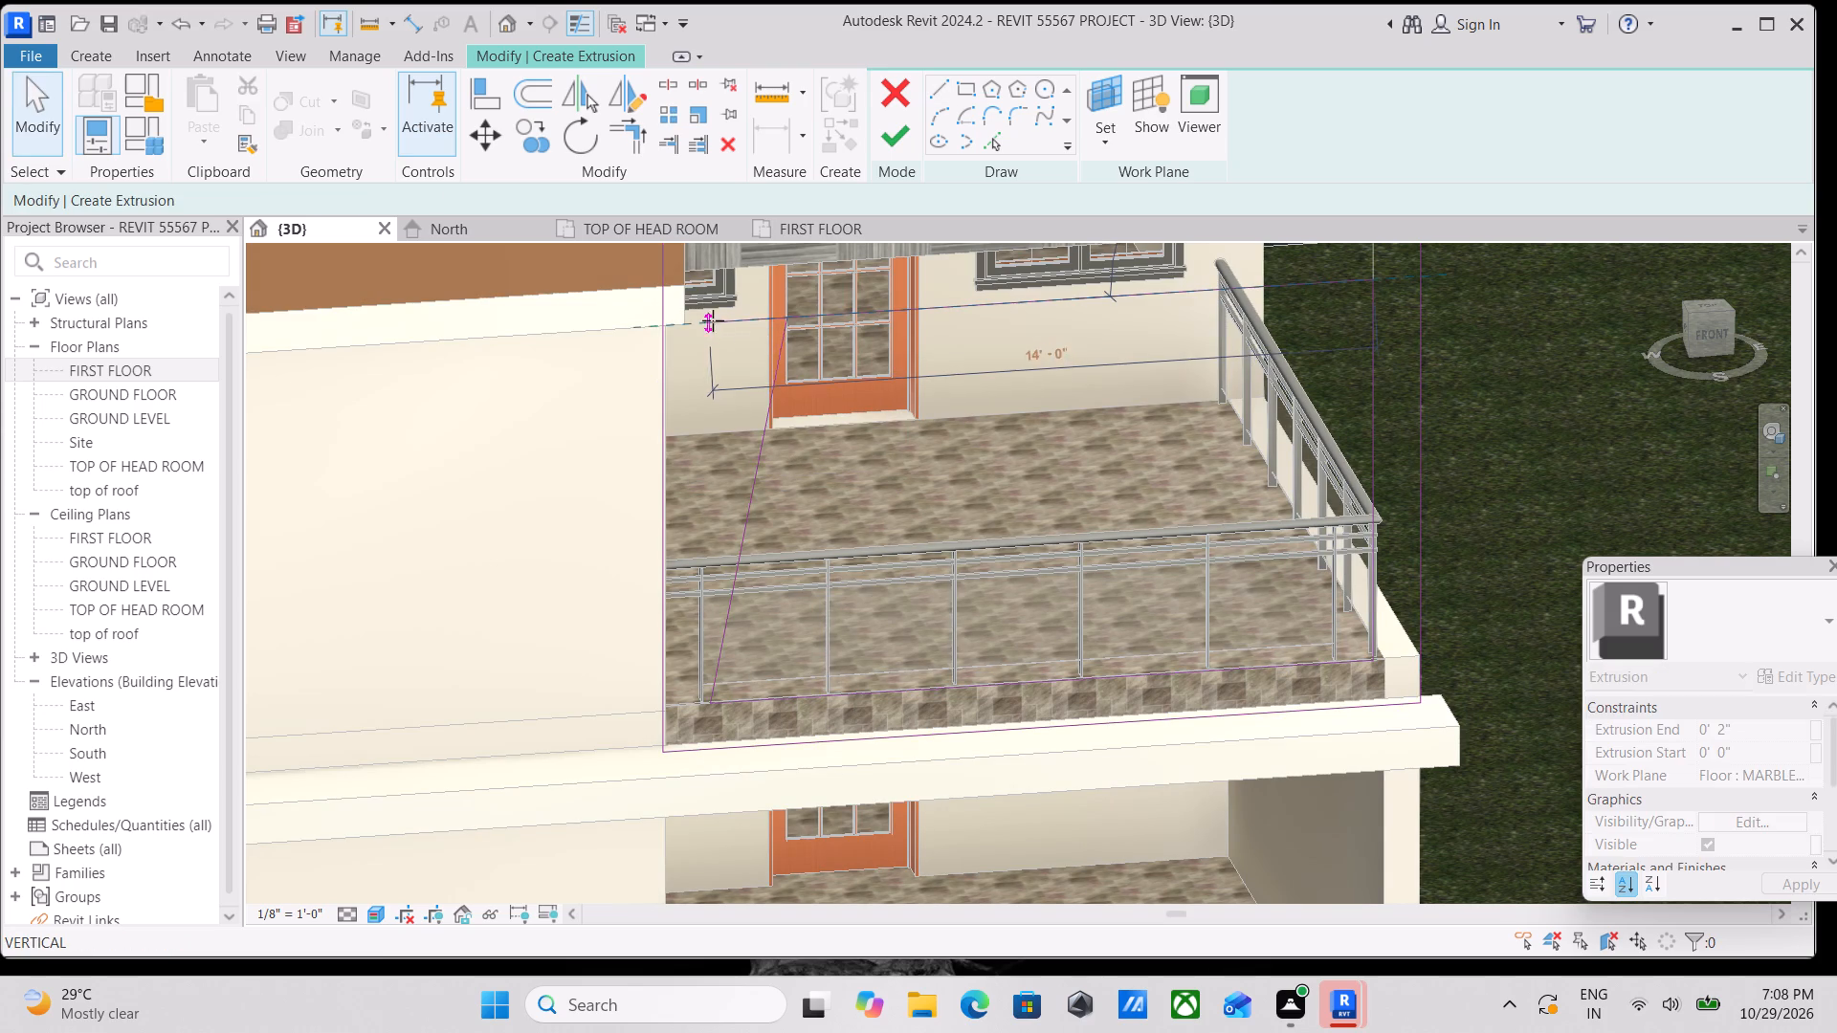
left_click_drag(713, 320, 787, 314)
key("Escape")
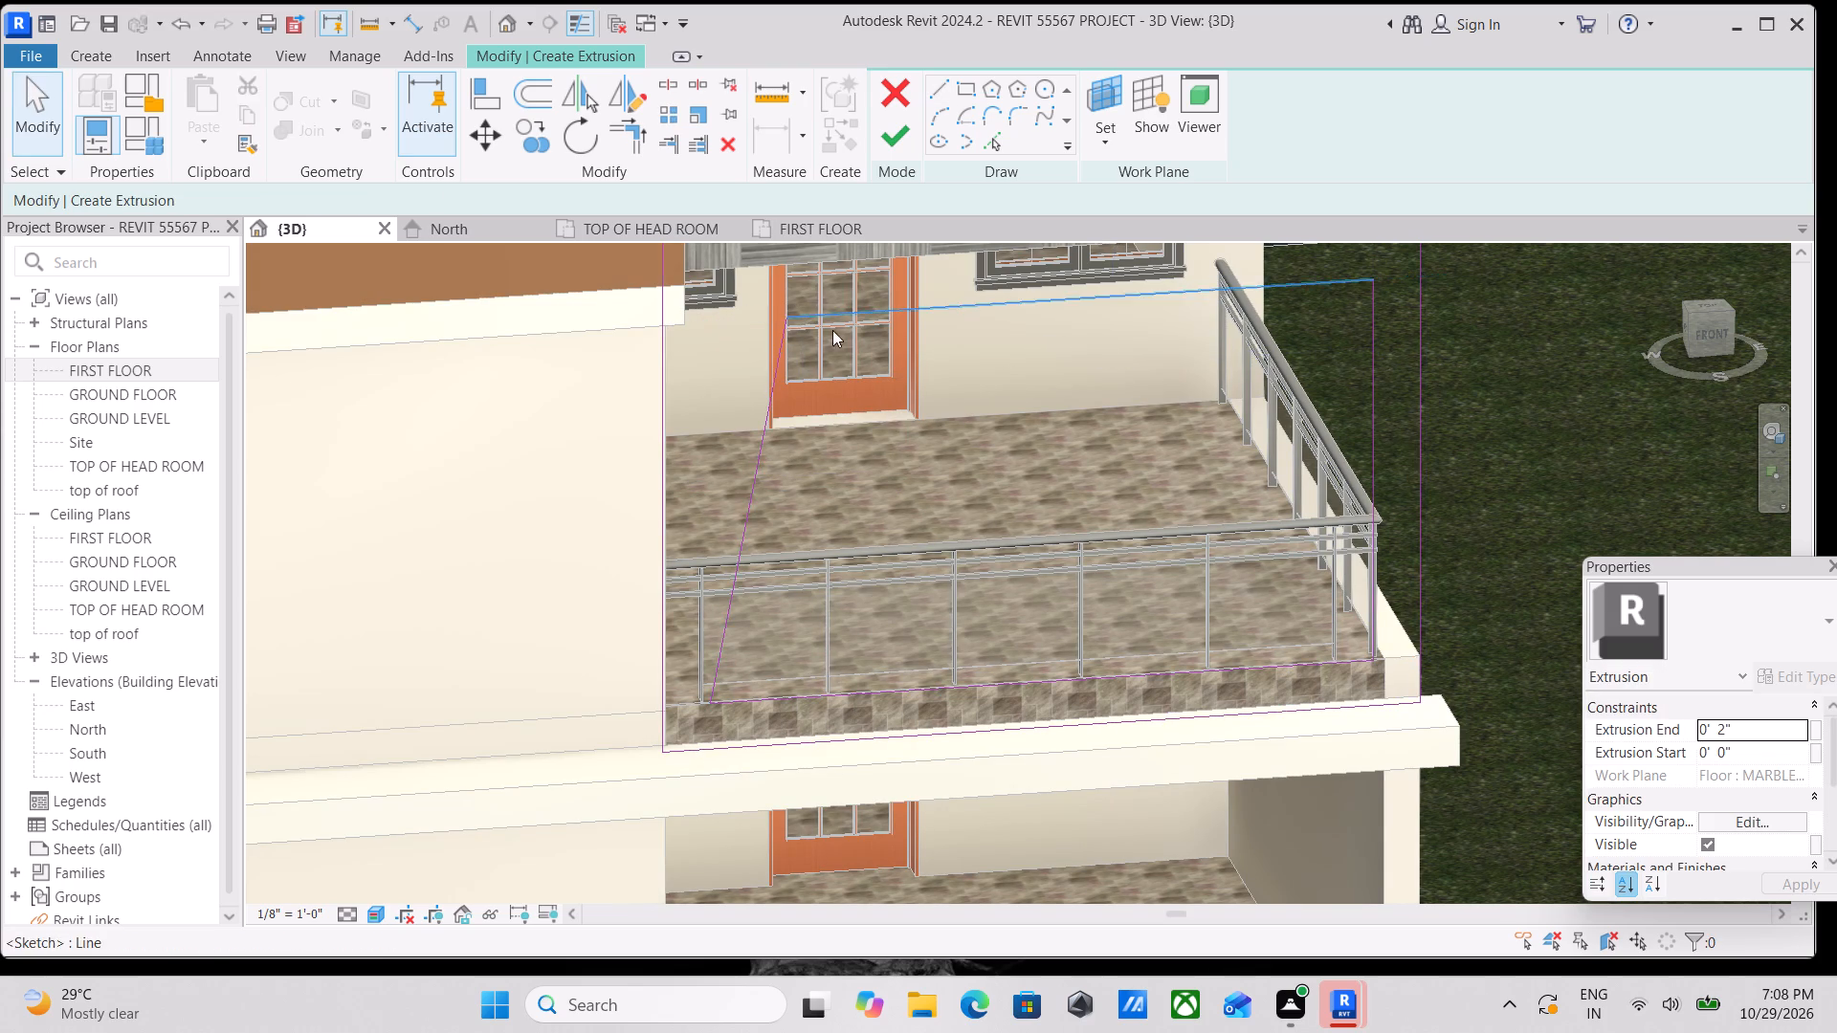
Move the inner outline's vertical line near the balcony's outer corner about 1 ft inward, 2 ft from the outer rectangle.
scroll(834, 330, "down", 3)
middle_click_drag(849, 334, 754, 370)
scroll(788, 367, "down", 1)
middle_click_drag(788, 367, 777, 376)
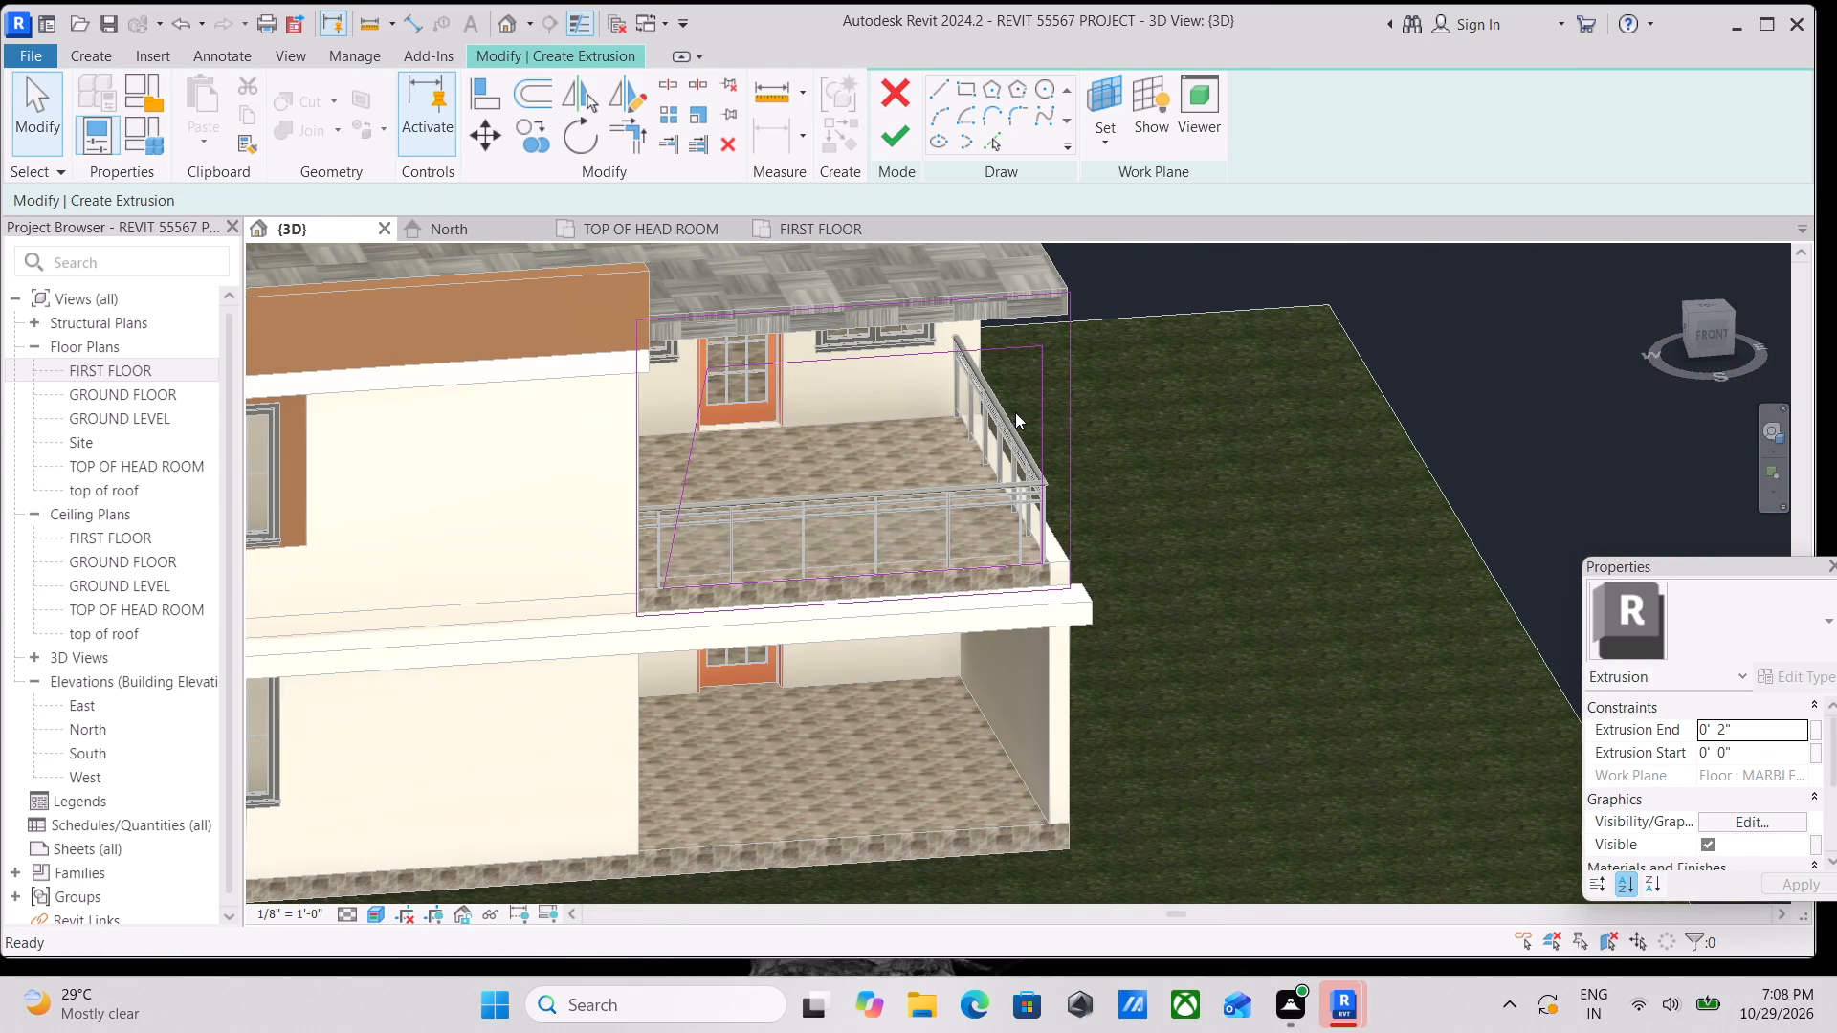
left_click(1041, 405)
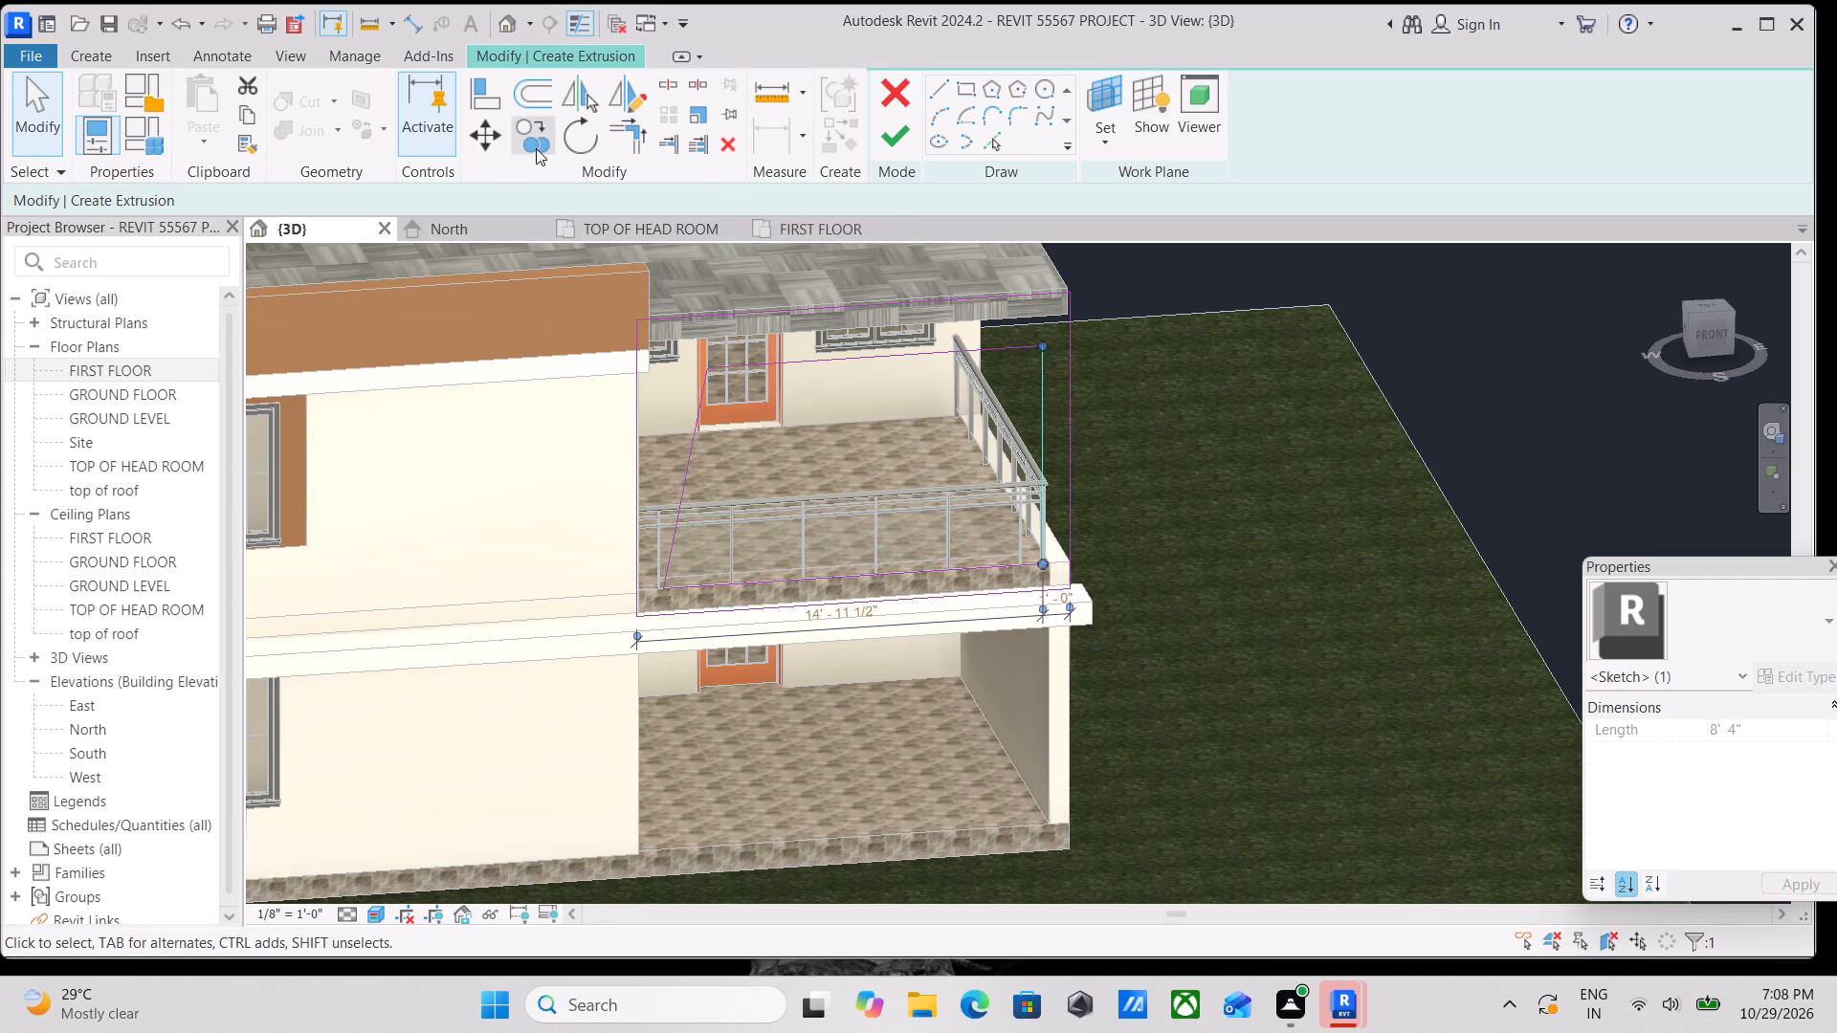
left_click(489, 141)
left_click(1040, 451)
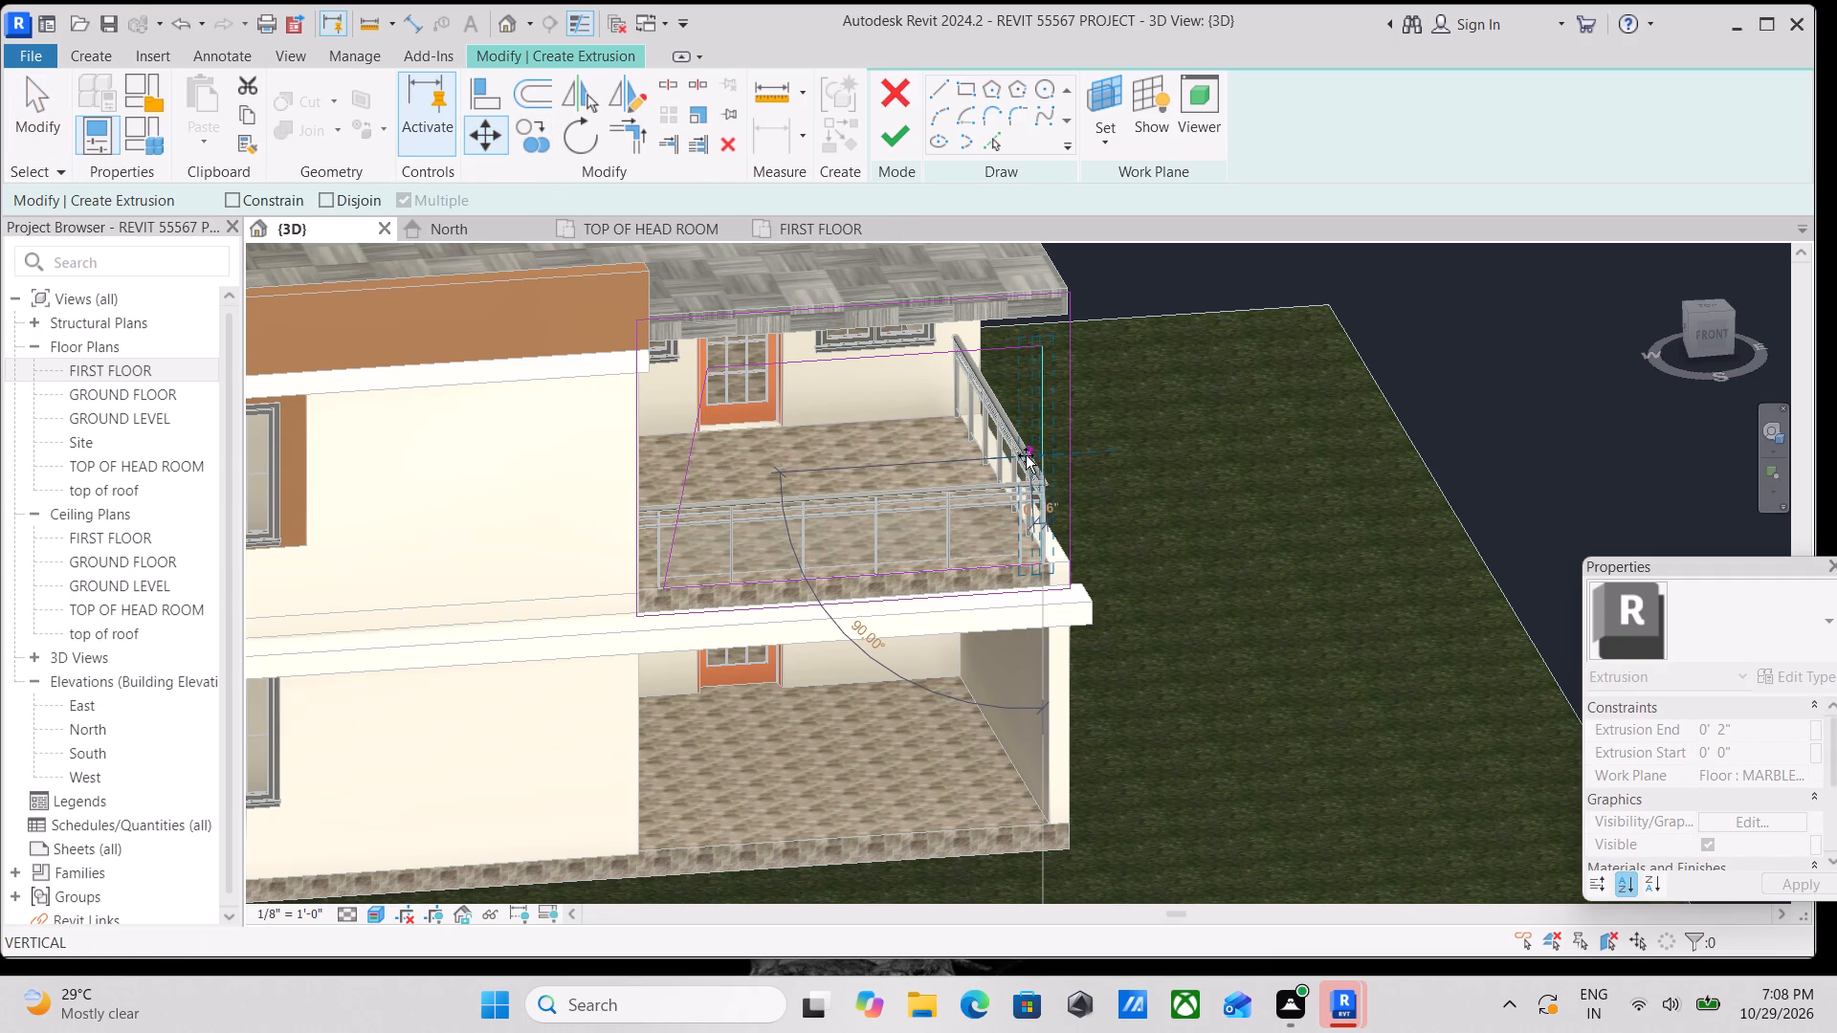
left_click(1021, 456)
scroll(1021, 456, "down", 1)
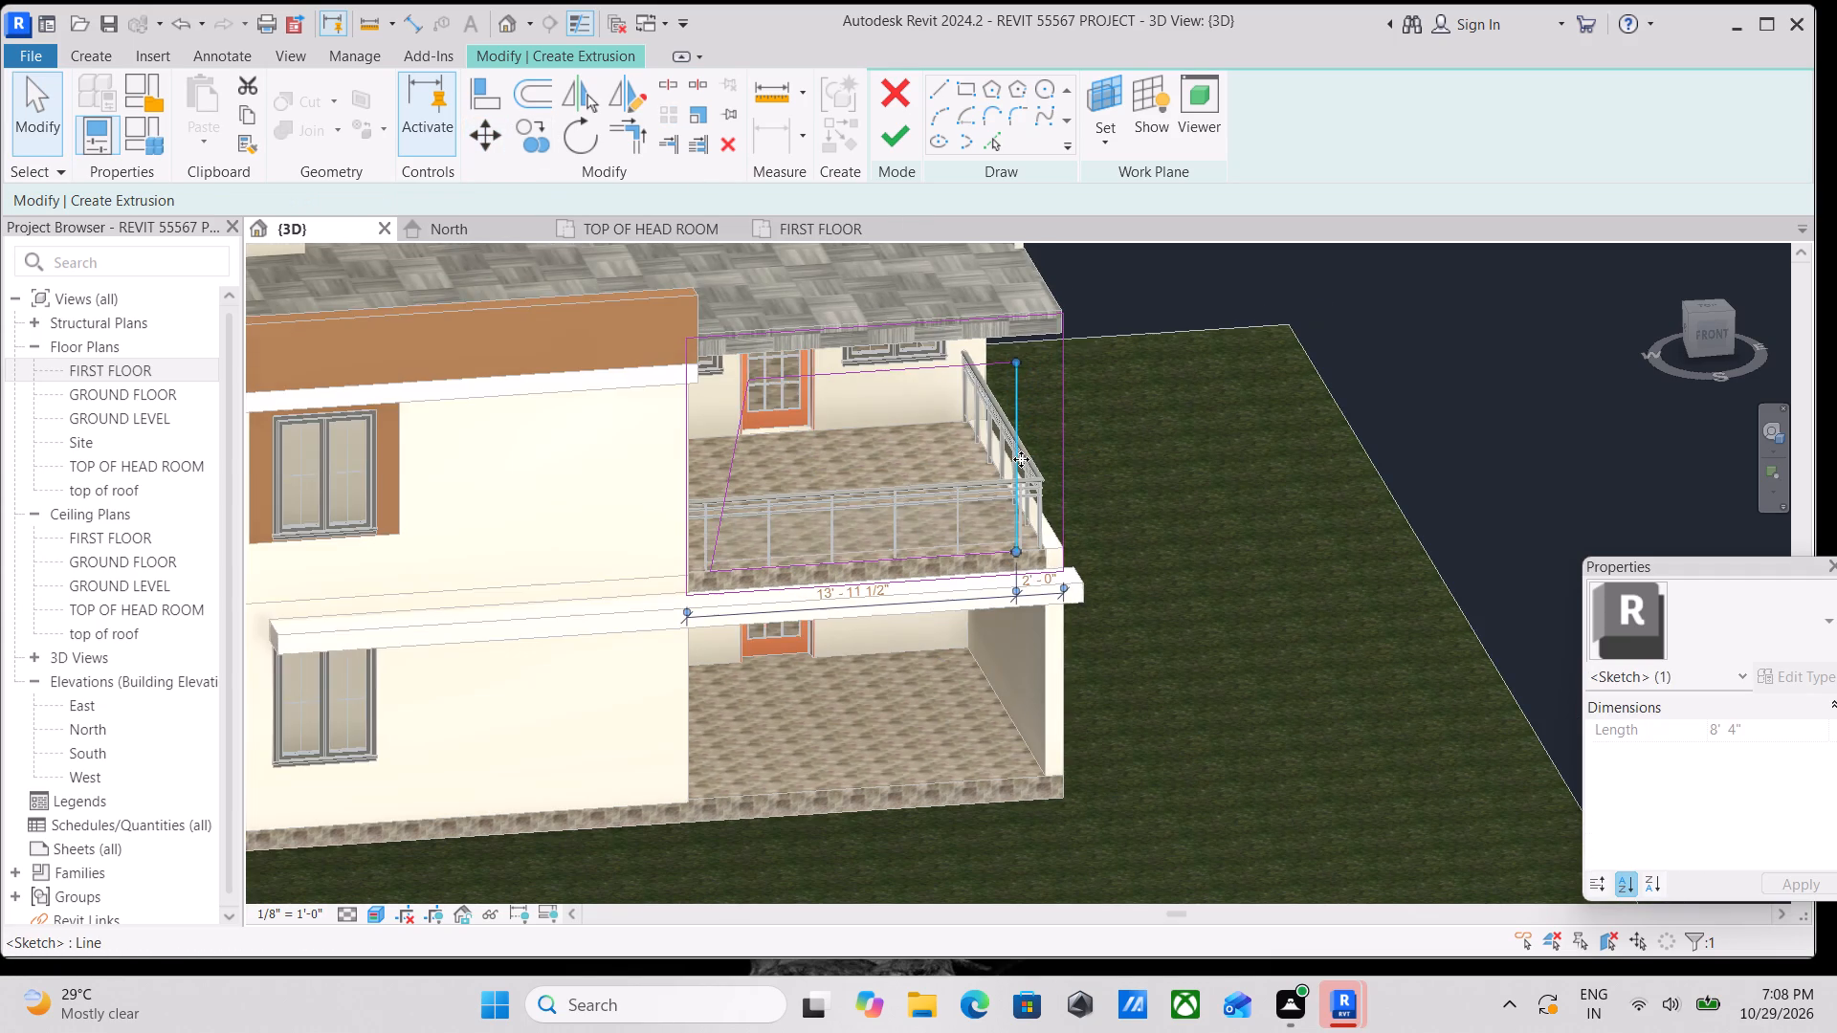
key("Escape")
Examine the frame sketch on the balcony opening from the front corner and closer to the railing and floor slab.
scroll(1021, 459, "down", 2)
middle_click_drag(1141, 578, 910, 669, "shift")
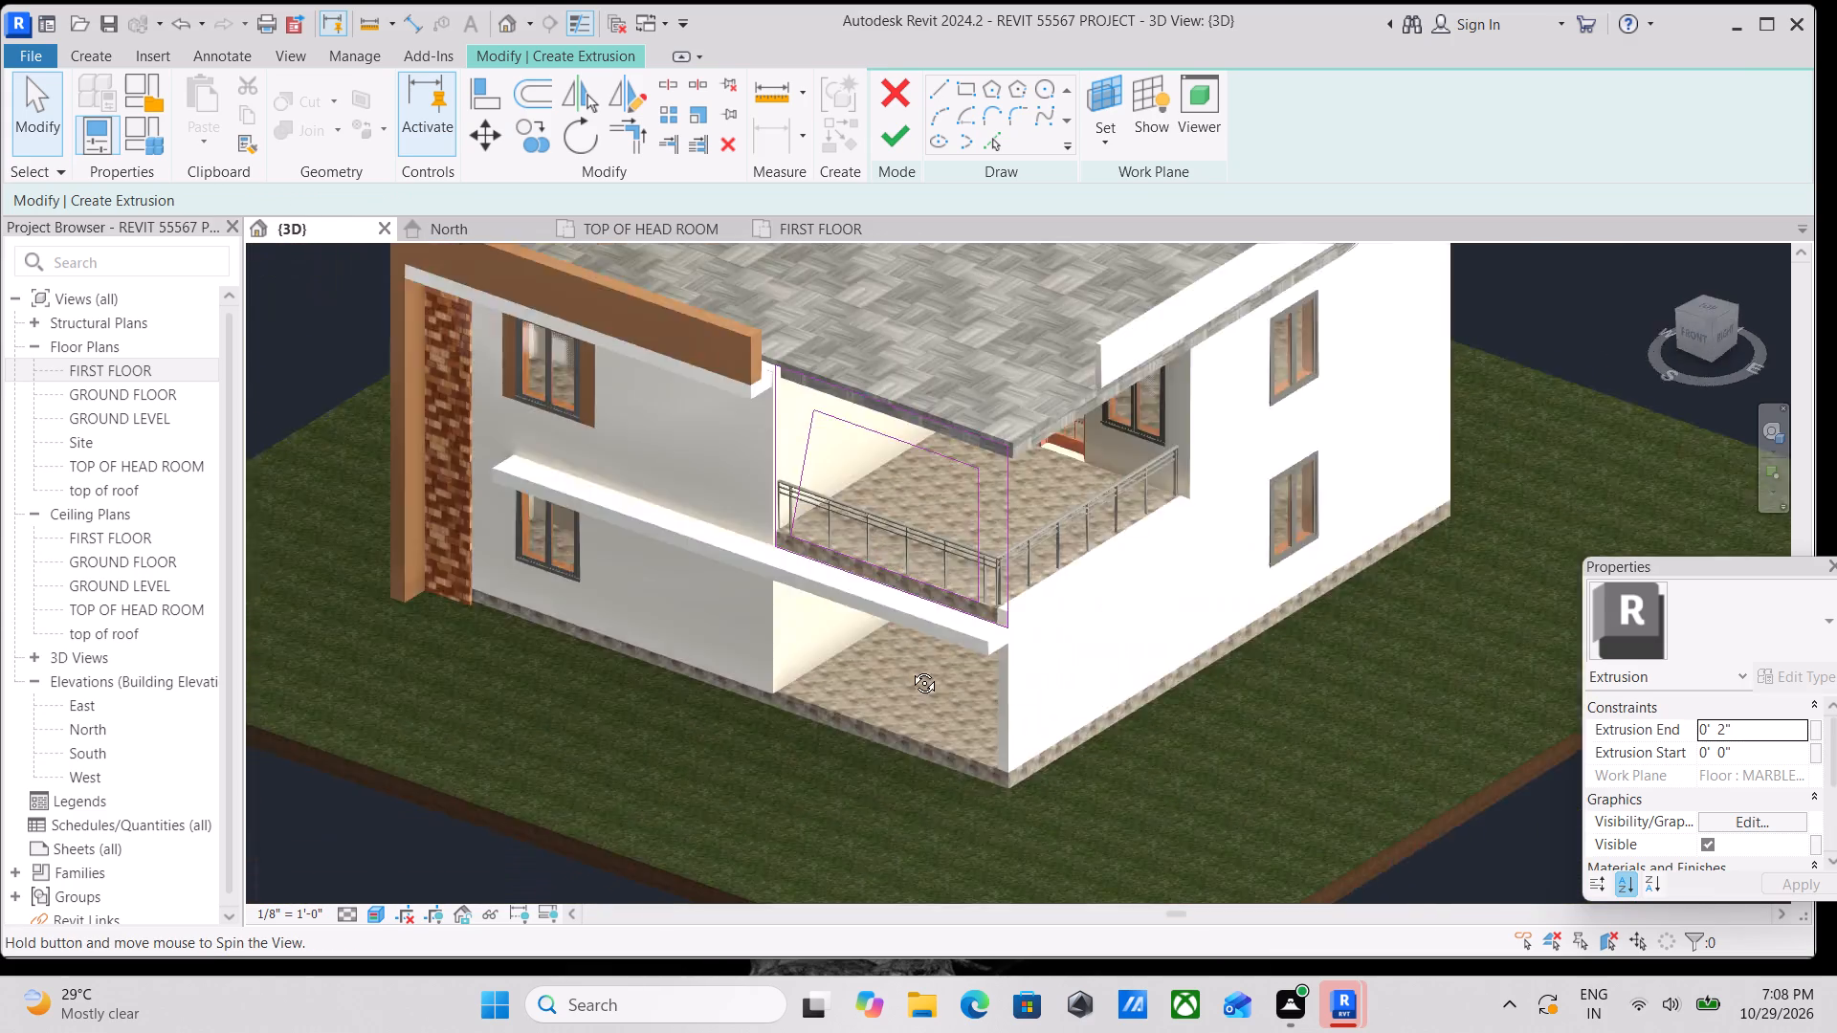
middle_click_drag(910, 669, 1190, 495, "shift")
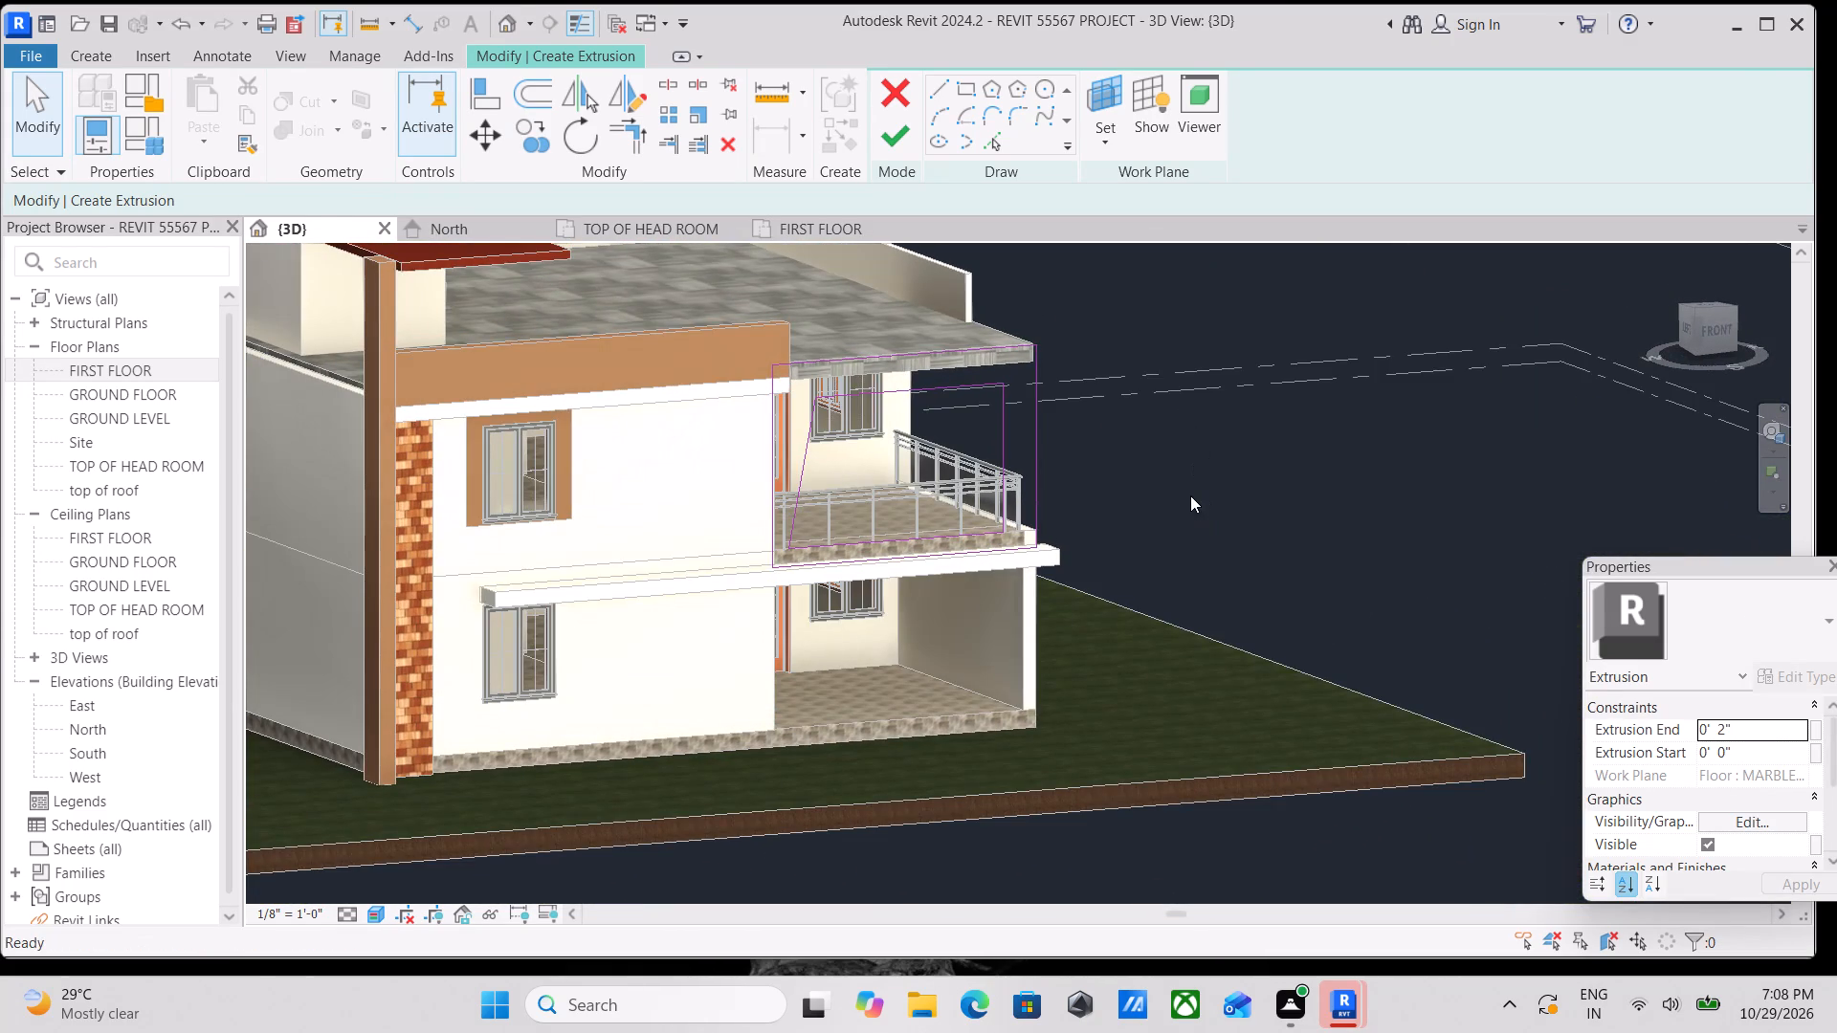
scroll(905, 570, "up", 6)
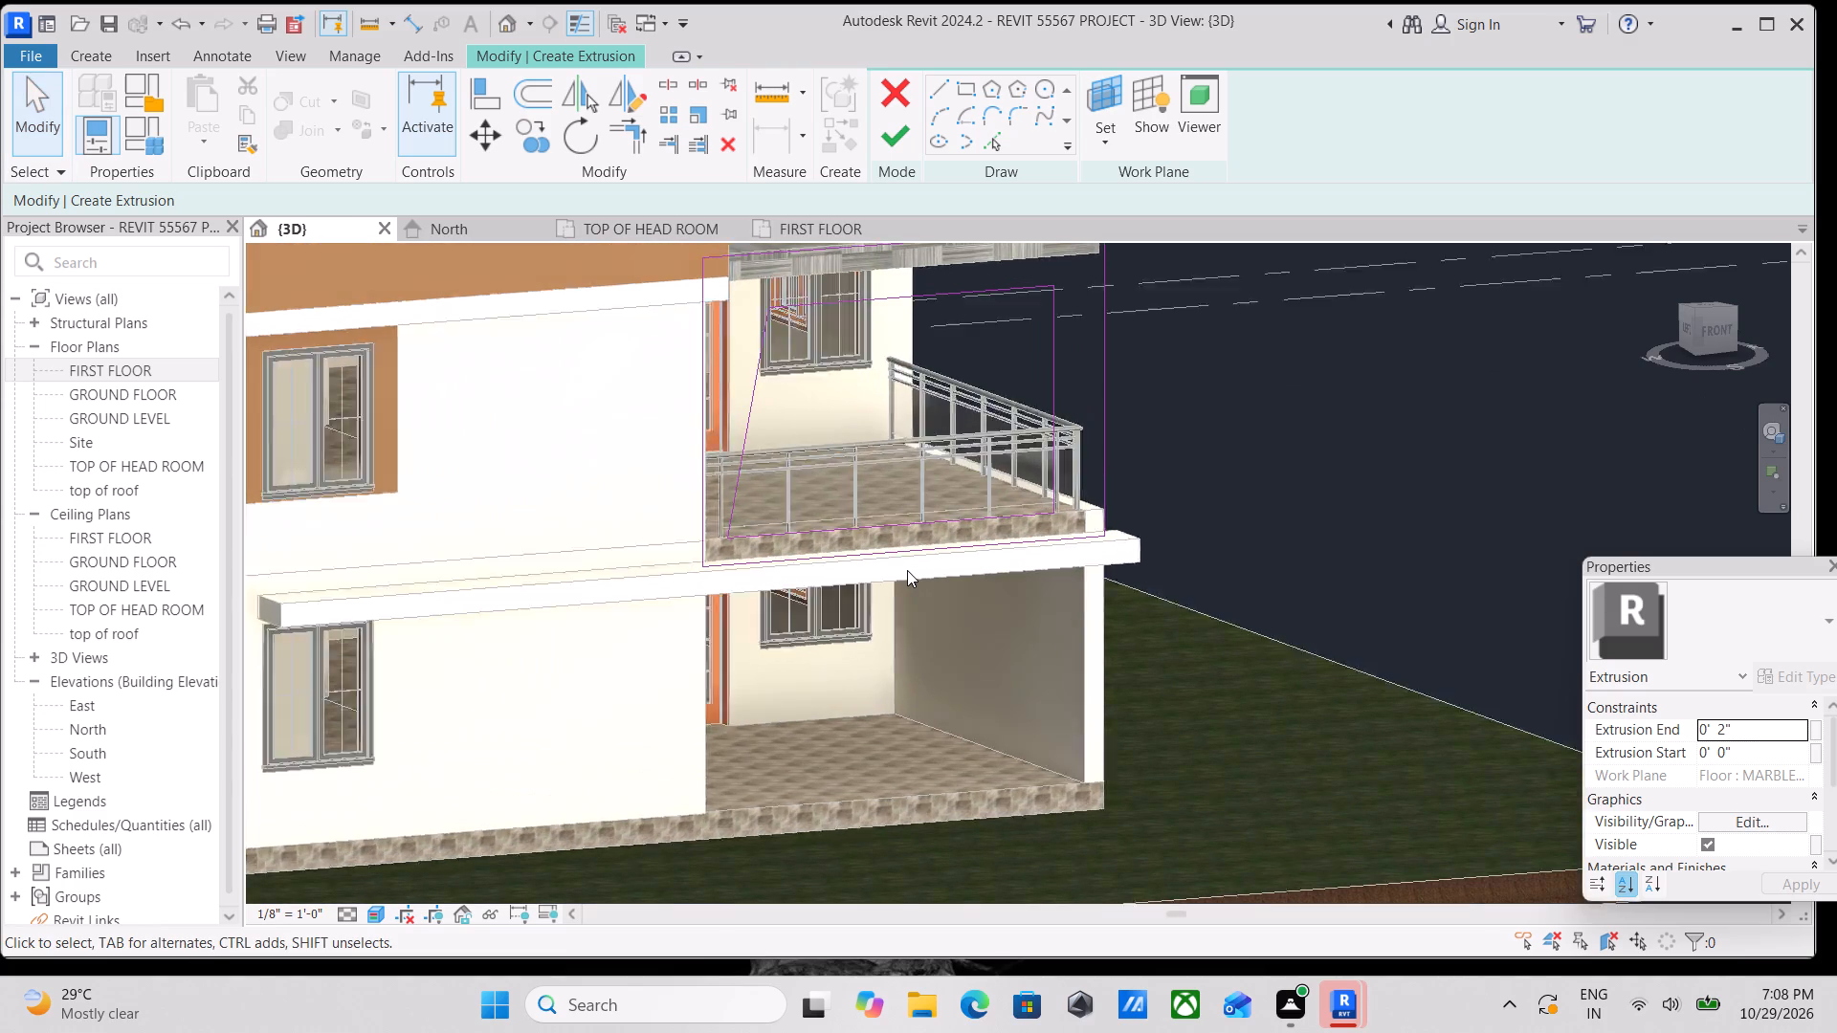
scroll(915, 561, "up", 2)
scroll(954, 467, "down", 2)
scroll(758, 587, "down", 1)
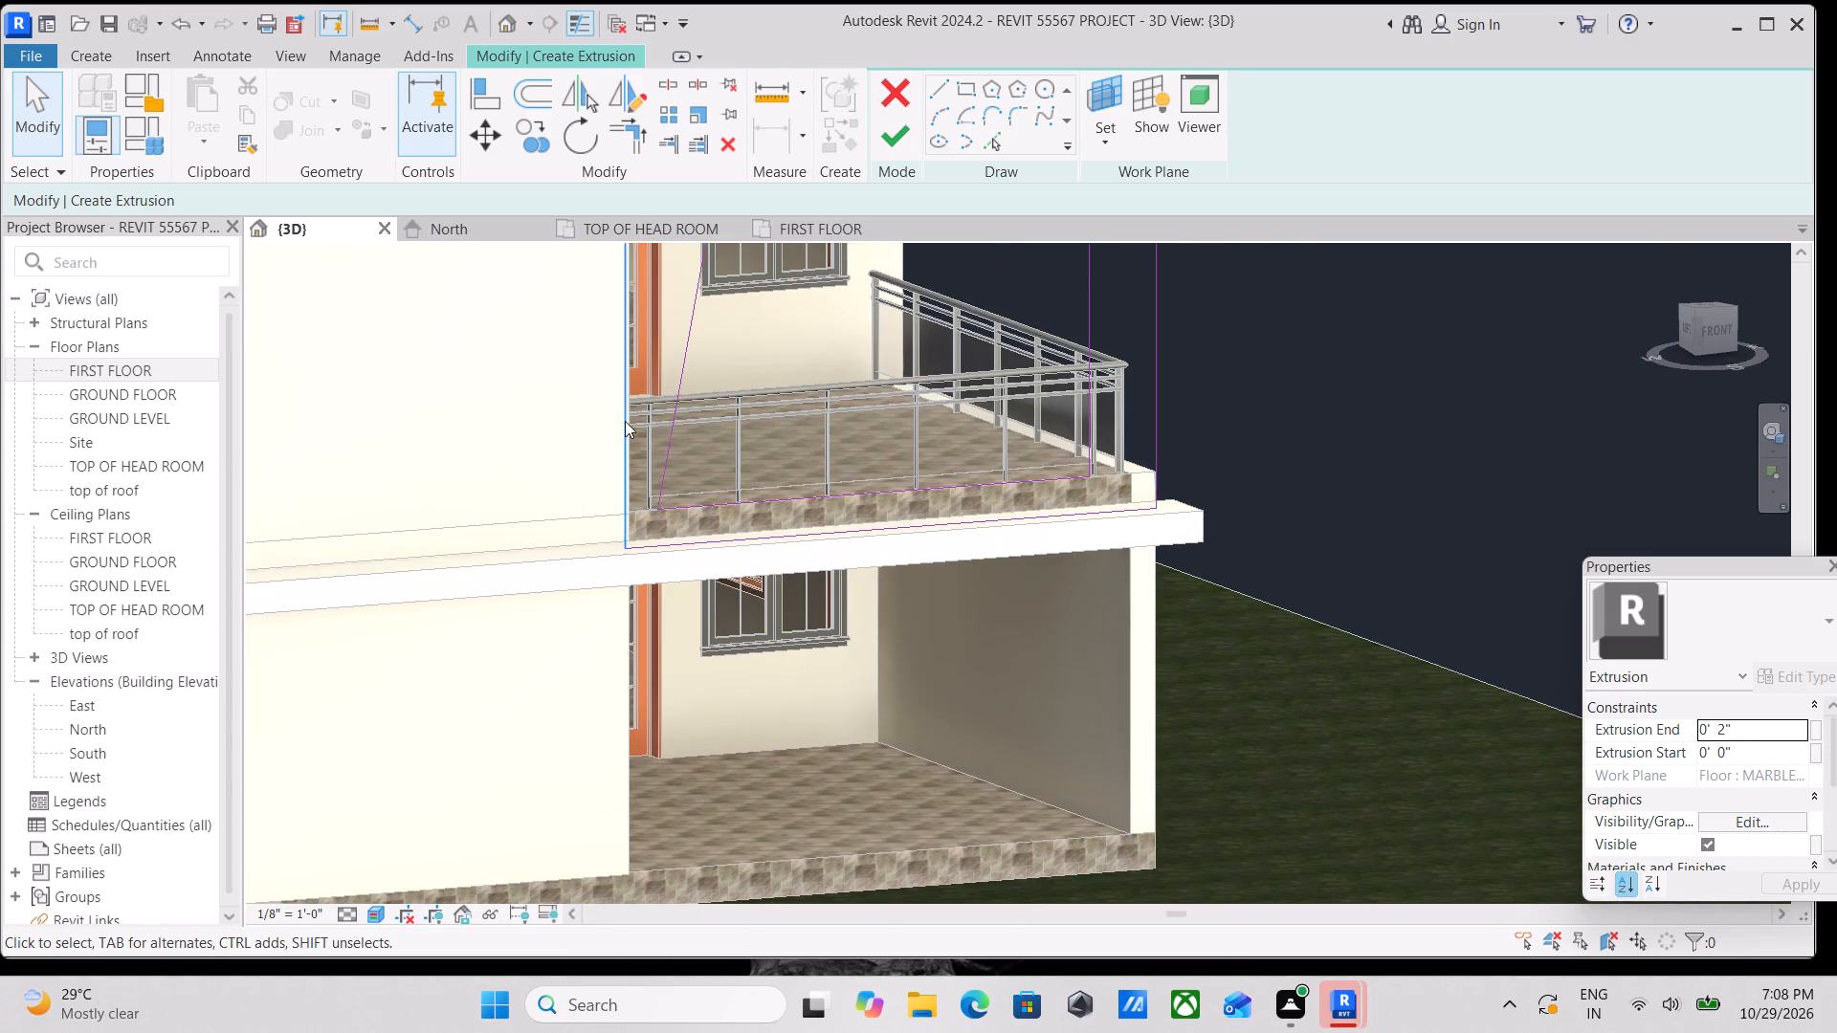
scroll(724, 440, "down", 1)
Set the extrusion end to 1 ft.
left_click(1769, 728)
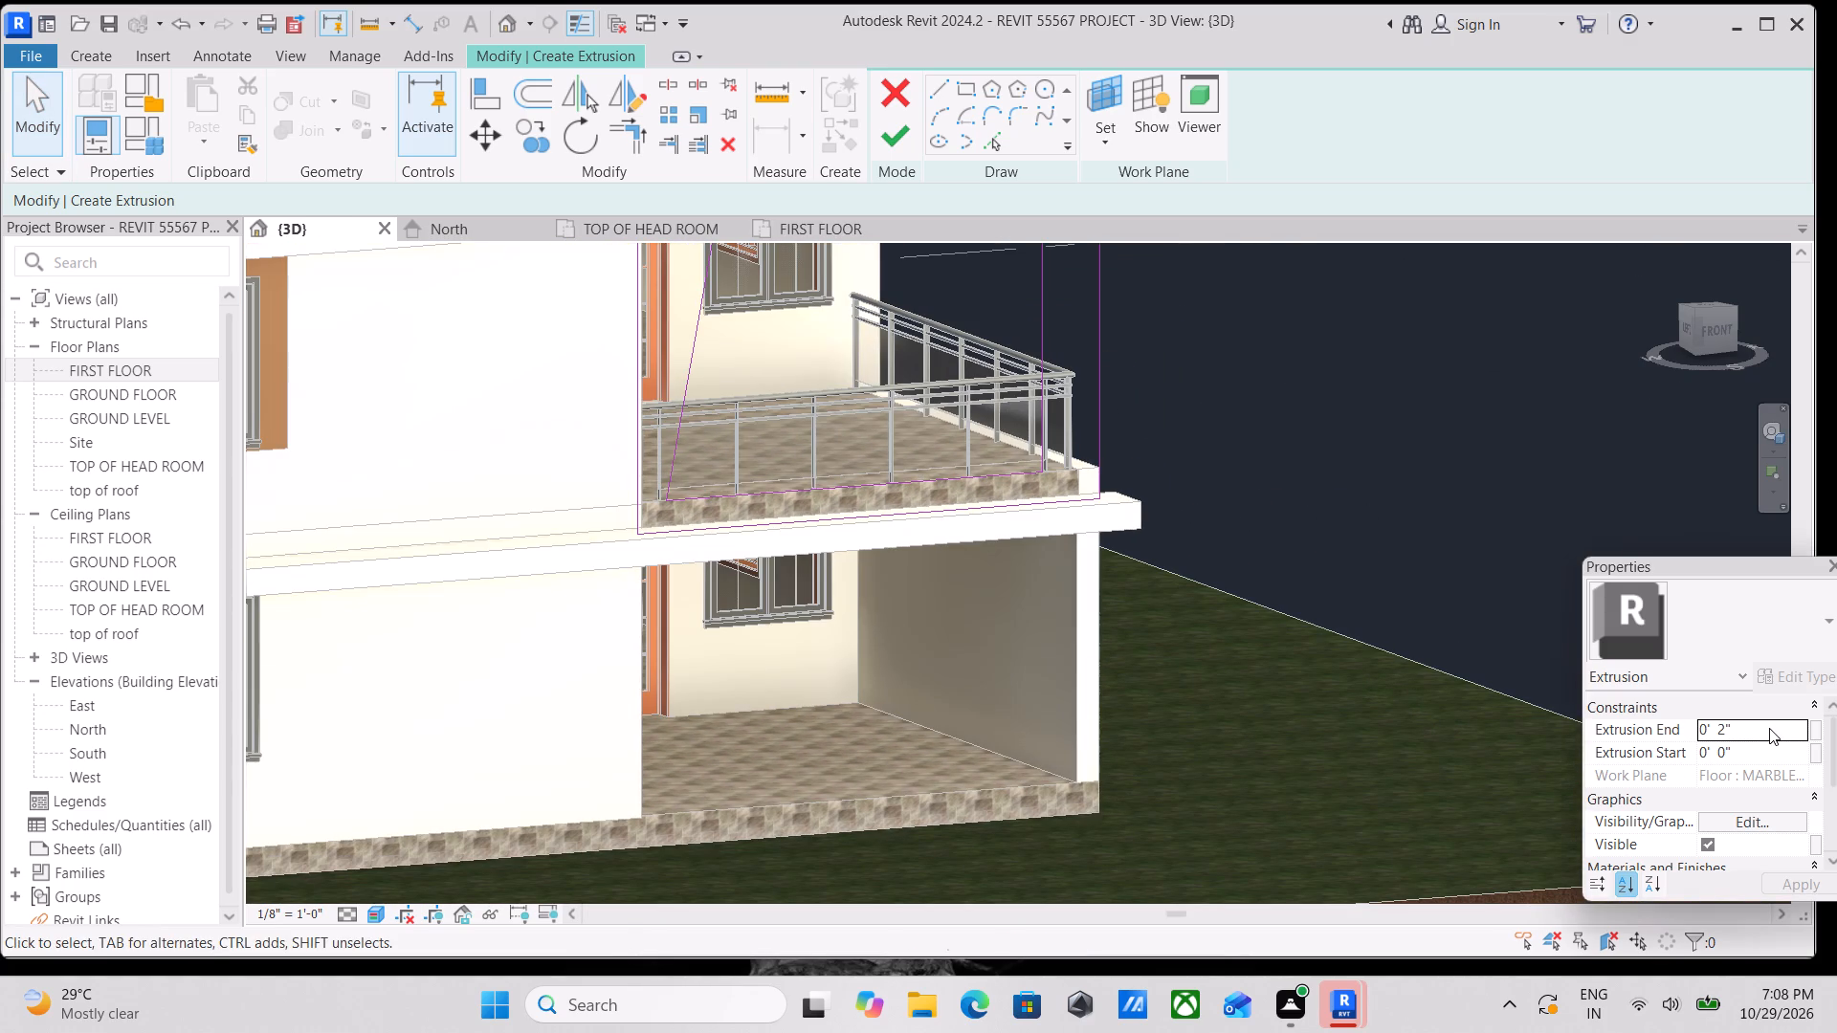
type("1'")
key("Return")
Open the extrusion's material setting for editing.
scroll(1203, 330, "down", 1)
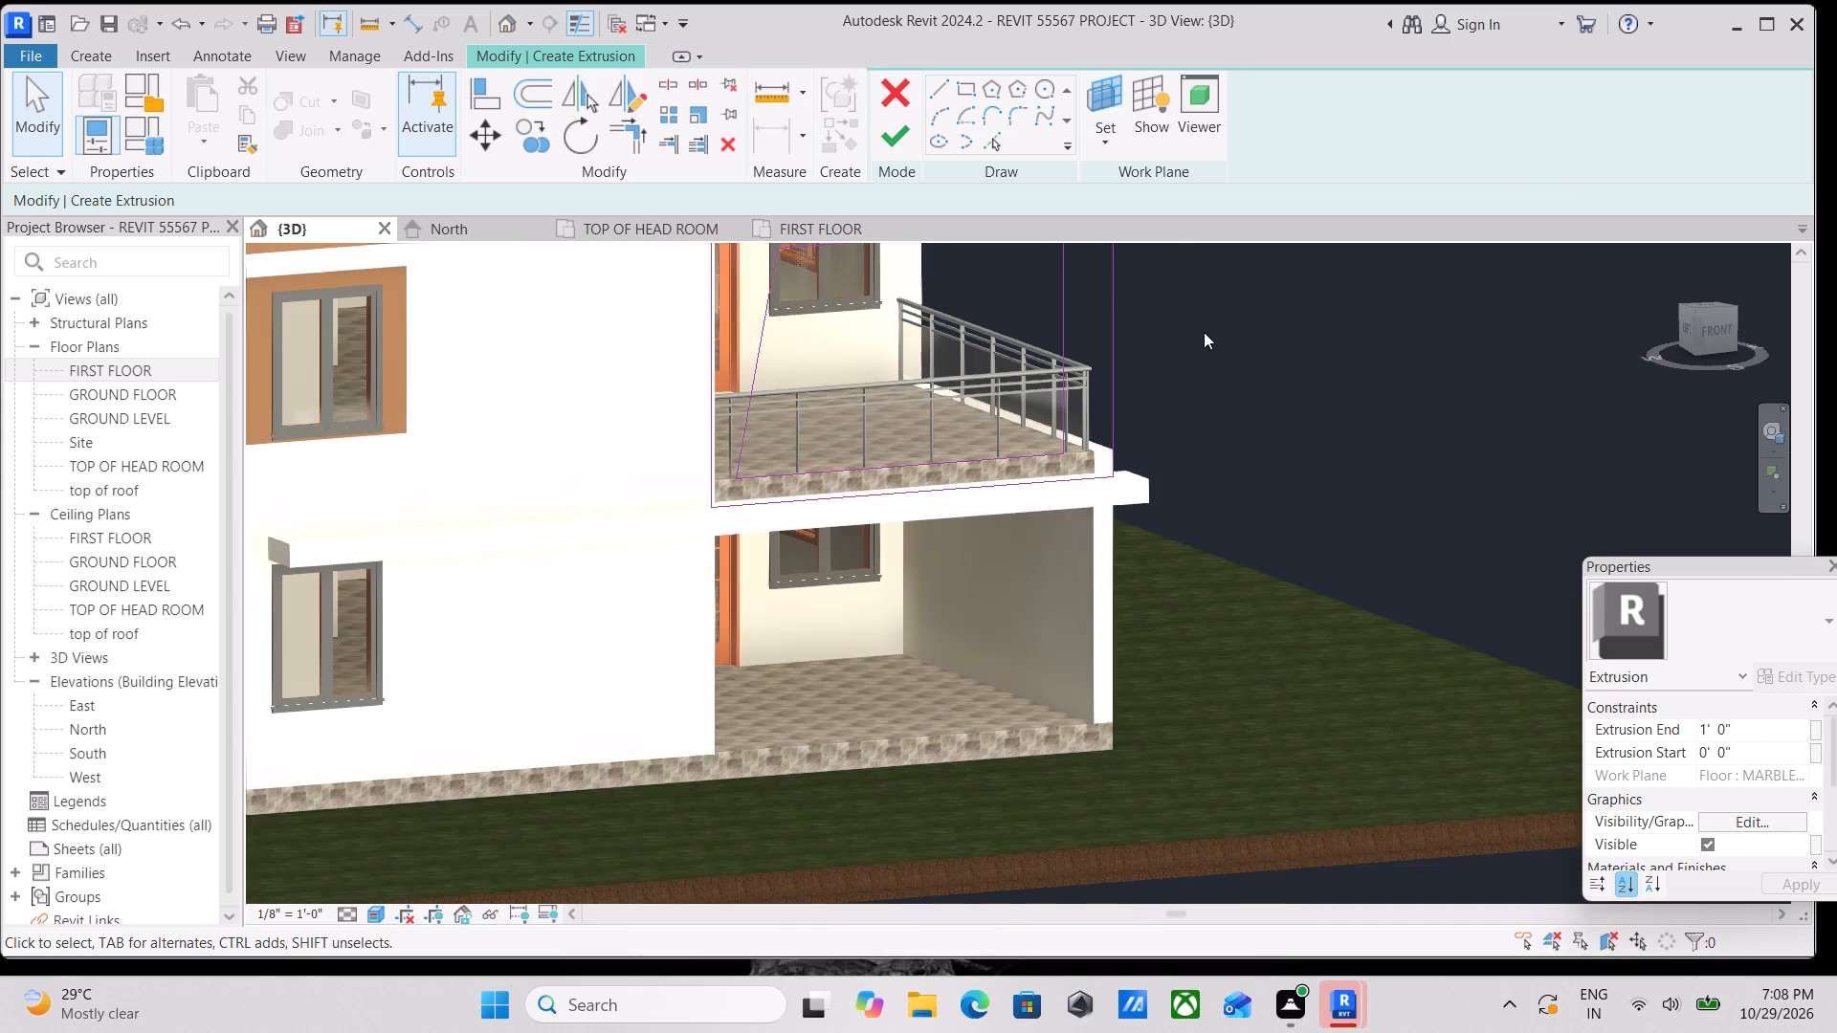
middle_click_drag(1204, 332, 1222, 426)
scroll(1748, 841, "down", 2)
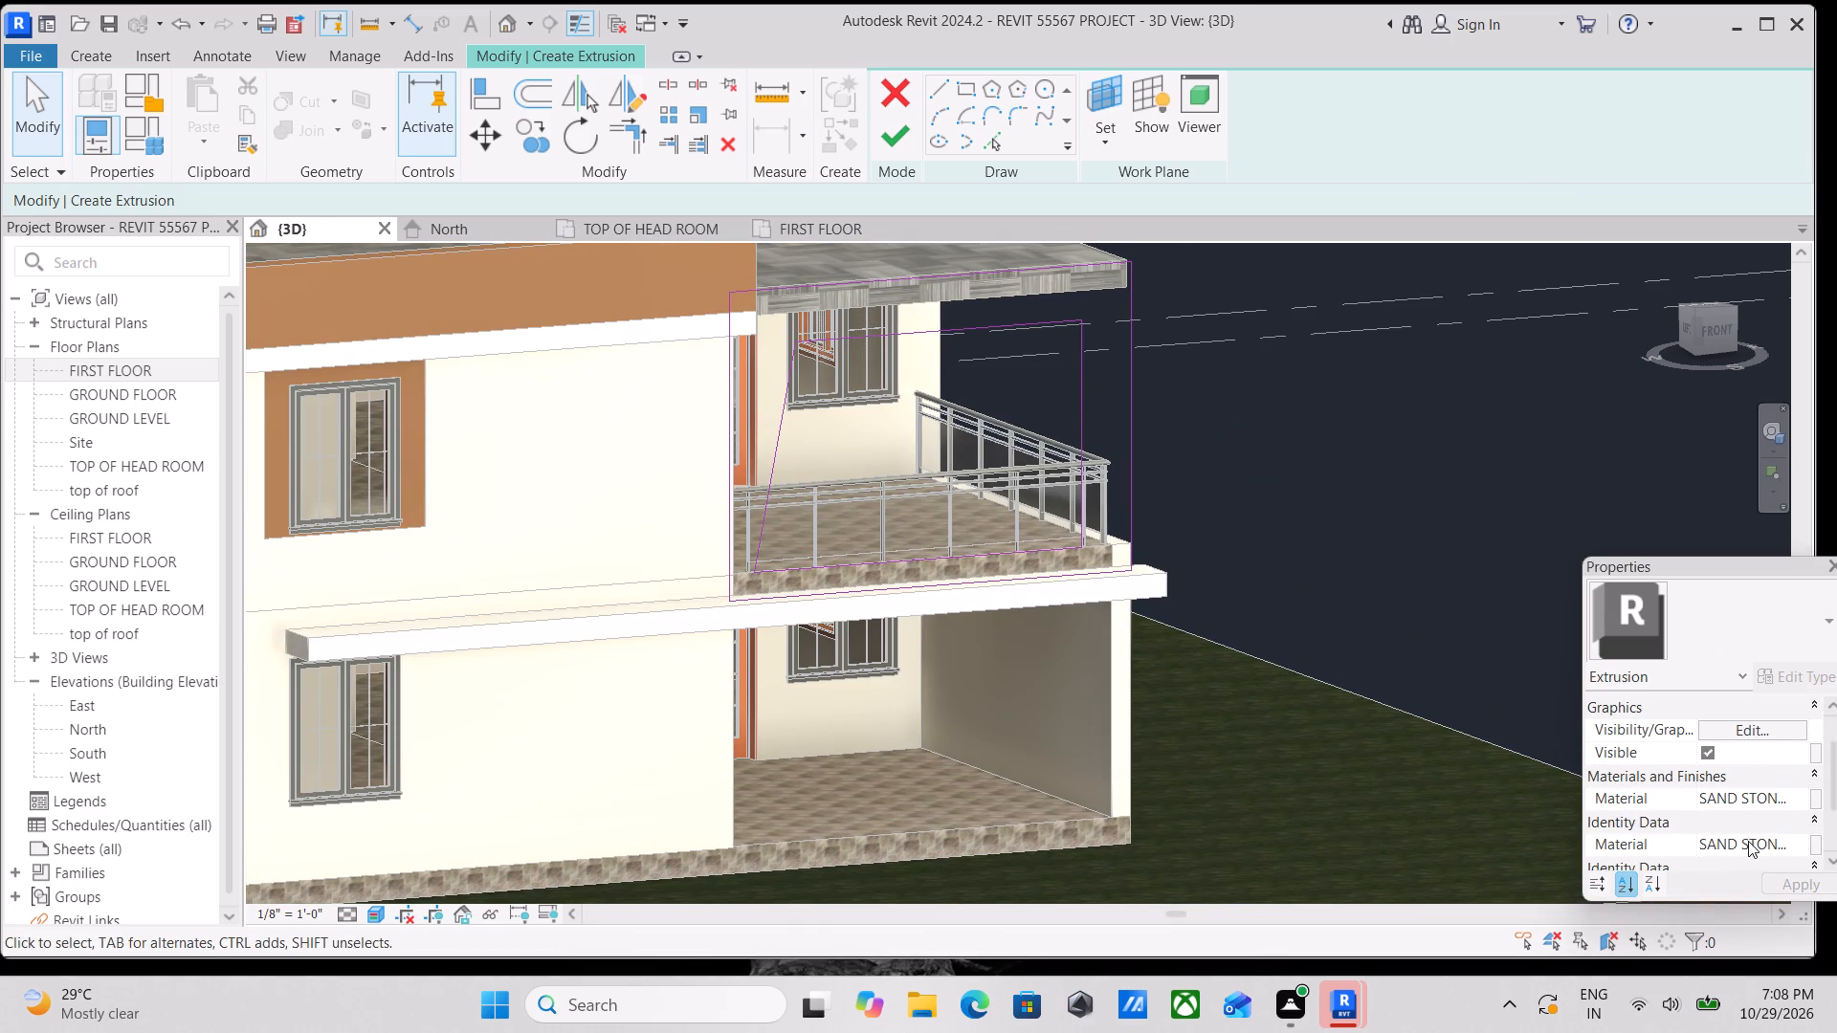
scroll(1782, 814, "down", 2)
left_click(1805, 753)
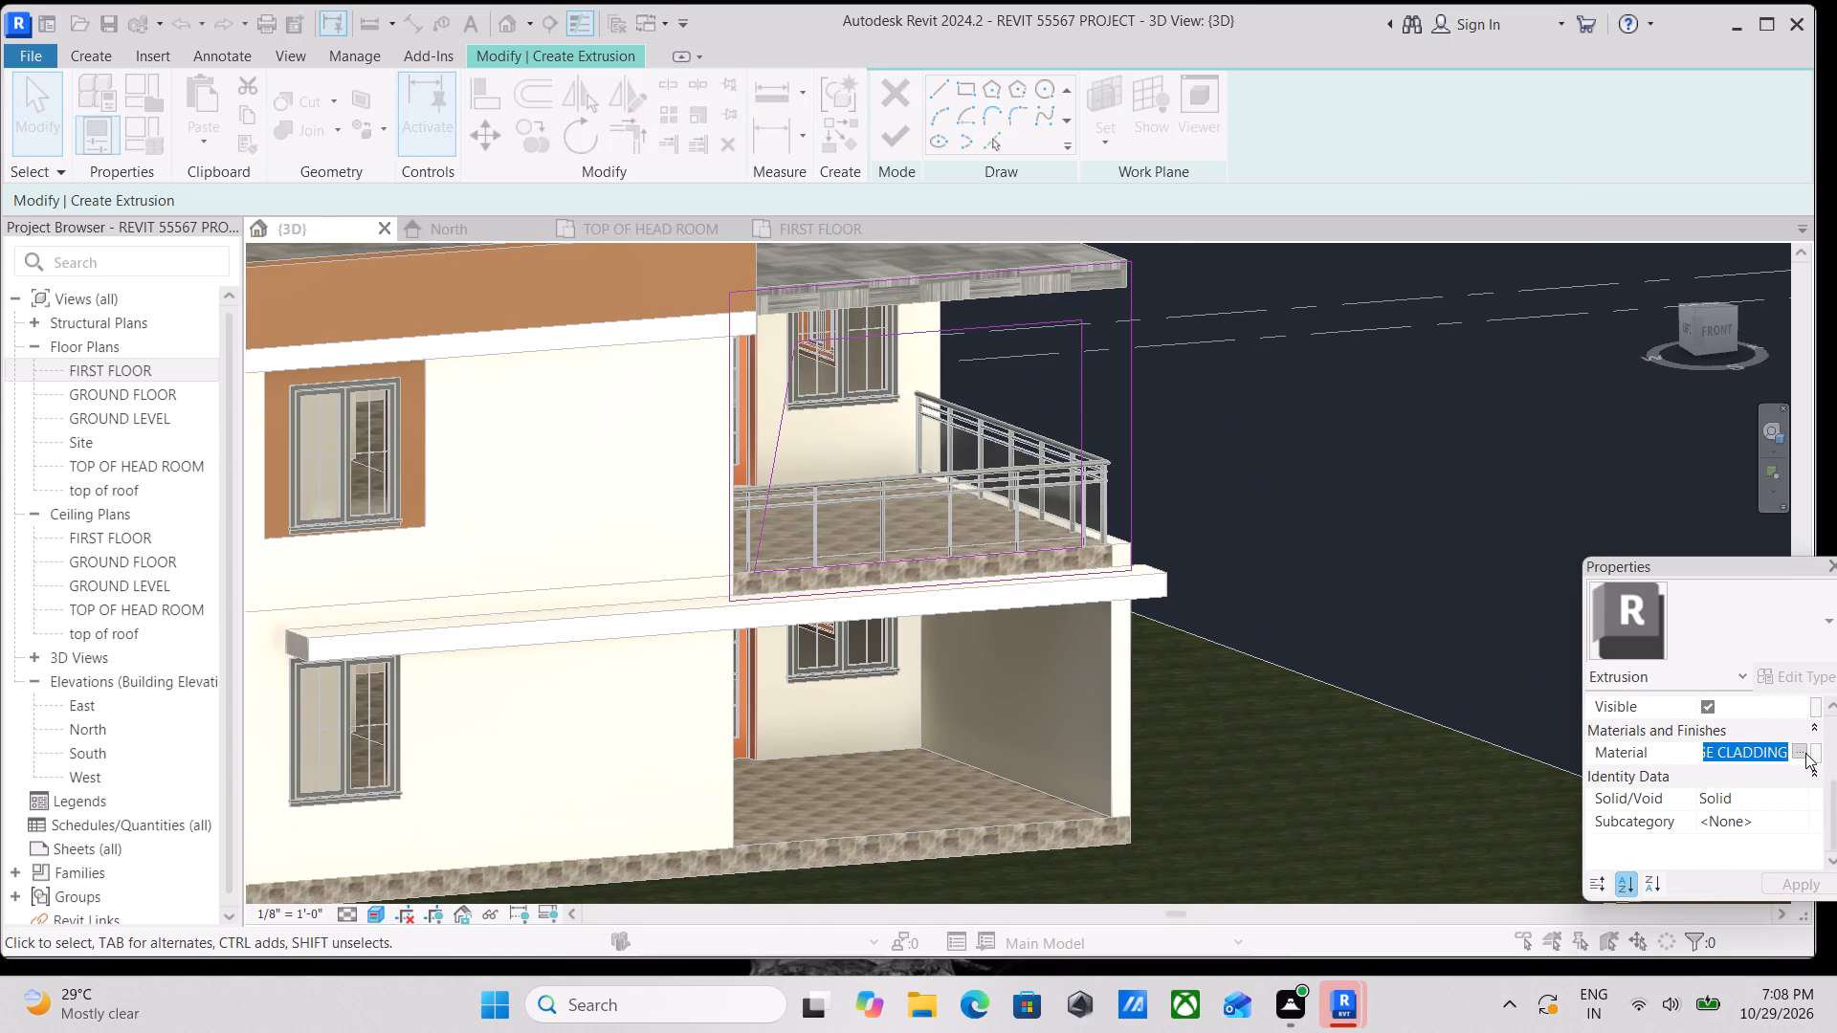
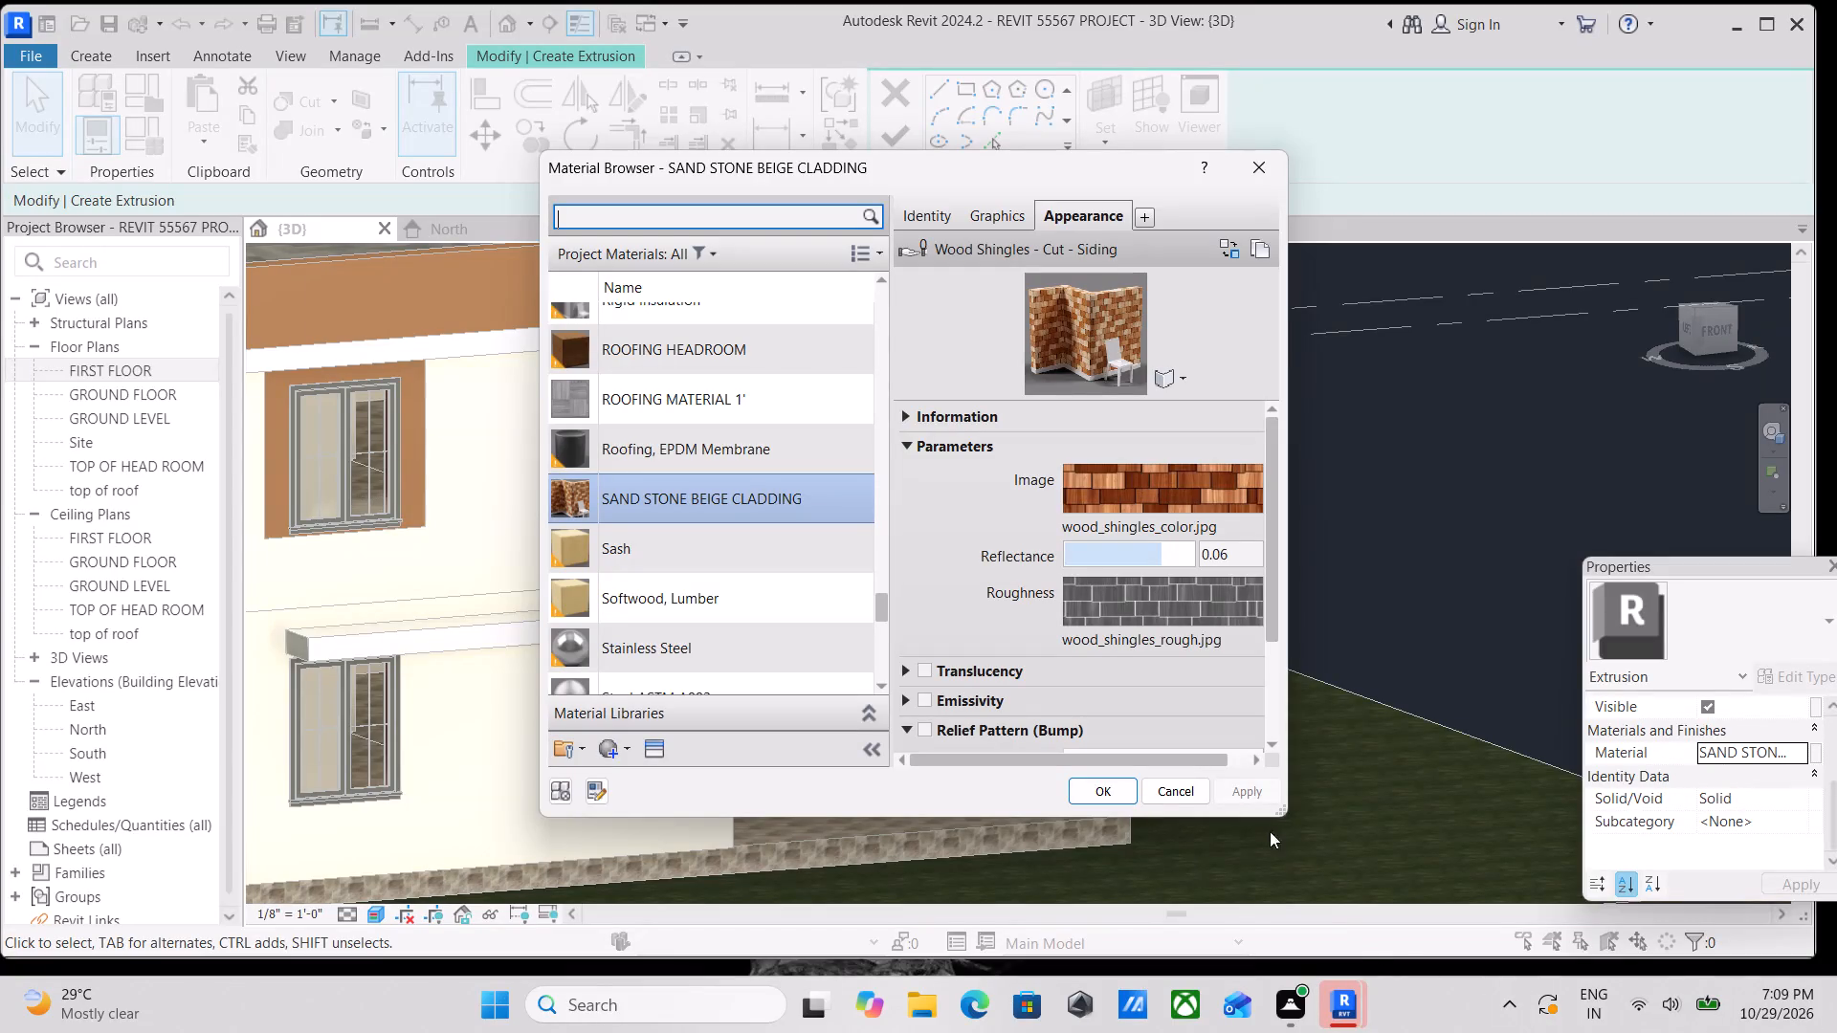
Create a new project material for the extrusion and name it "feature frame".
left_click(615, 749)
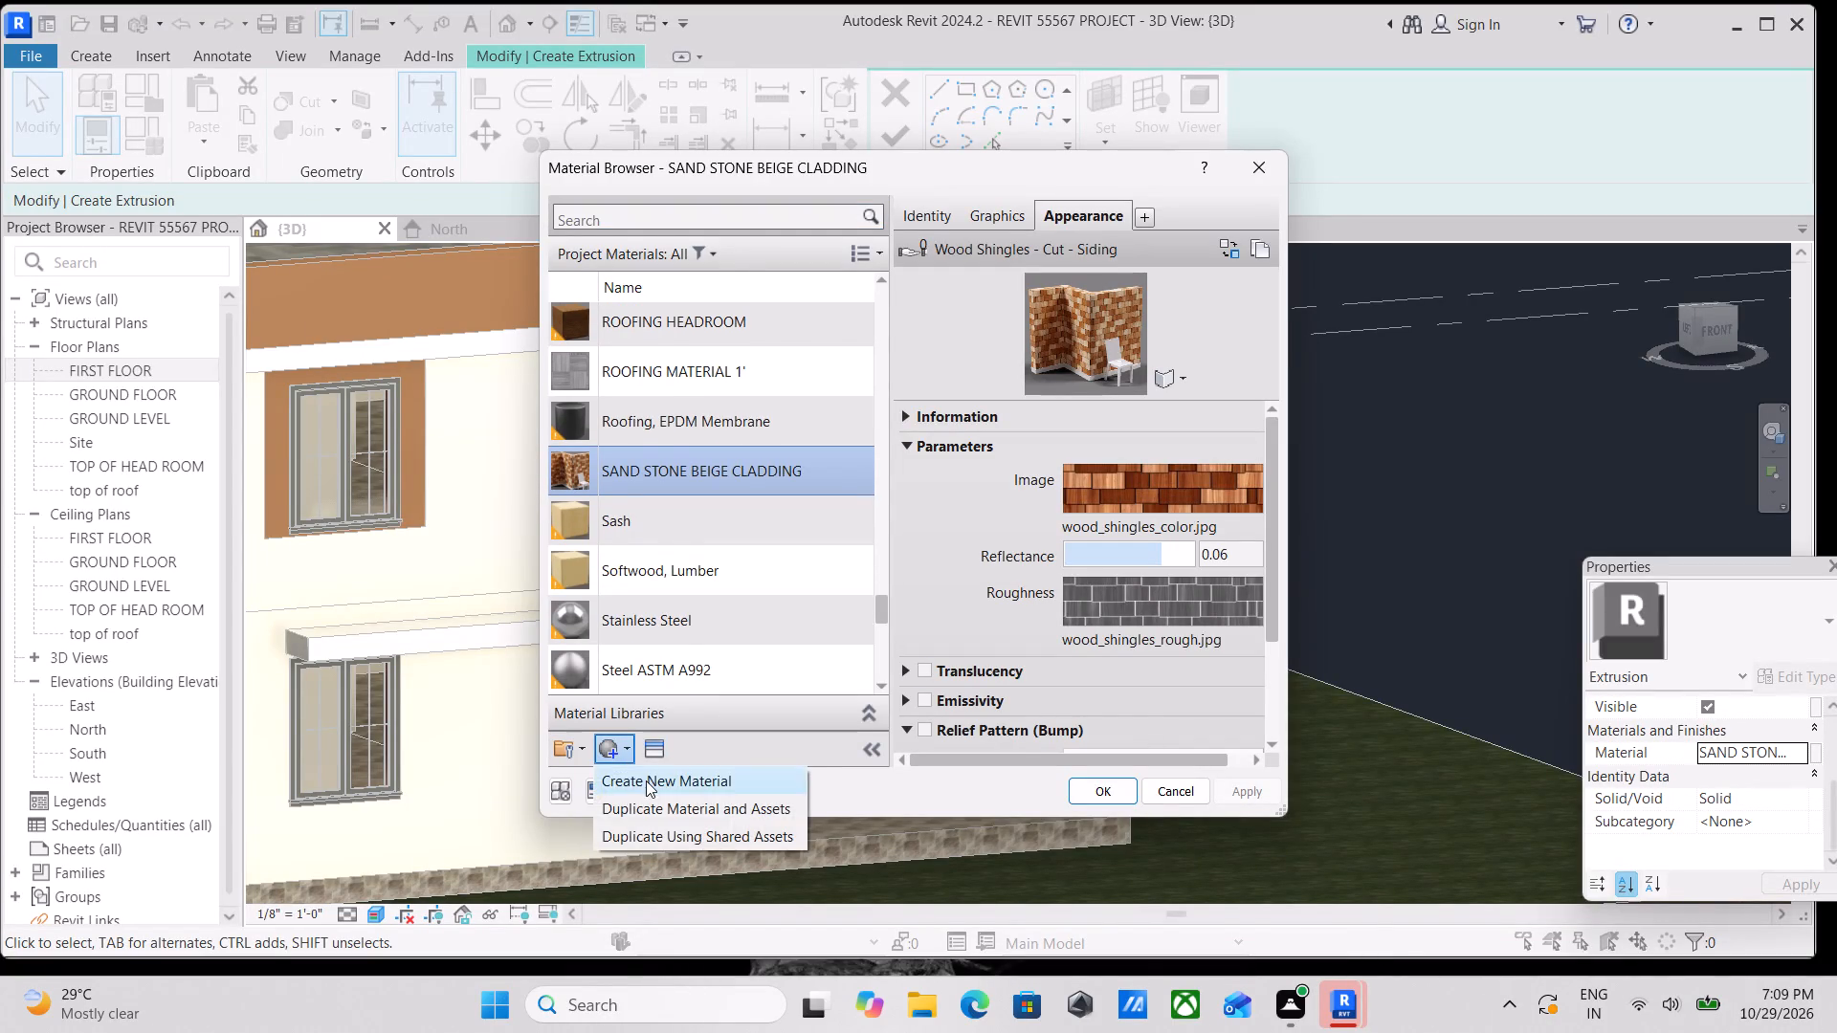
left_click(646, 780)
right_click(684, 481)
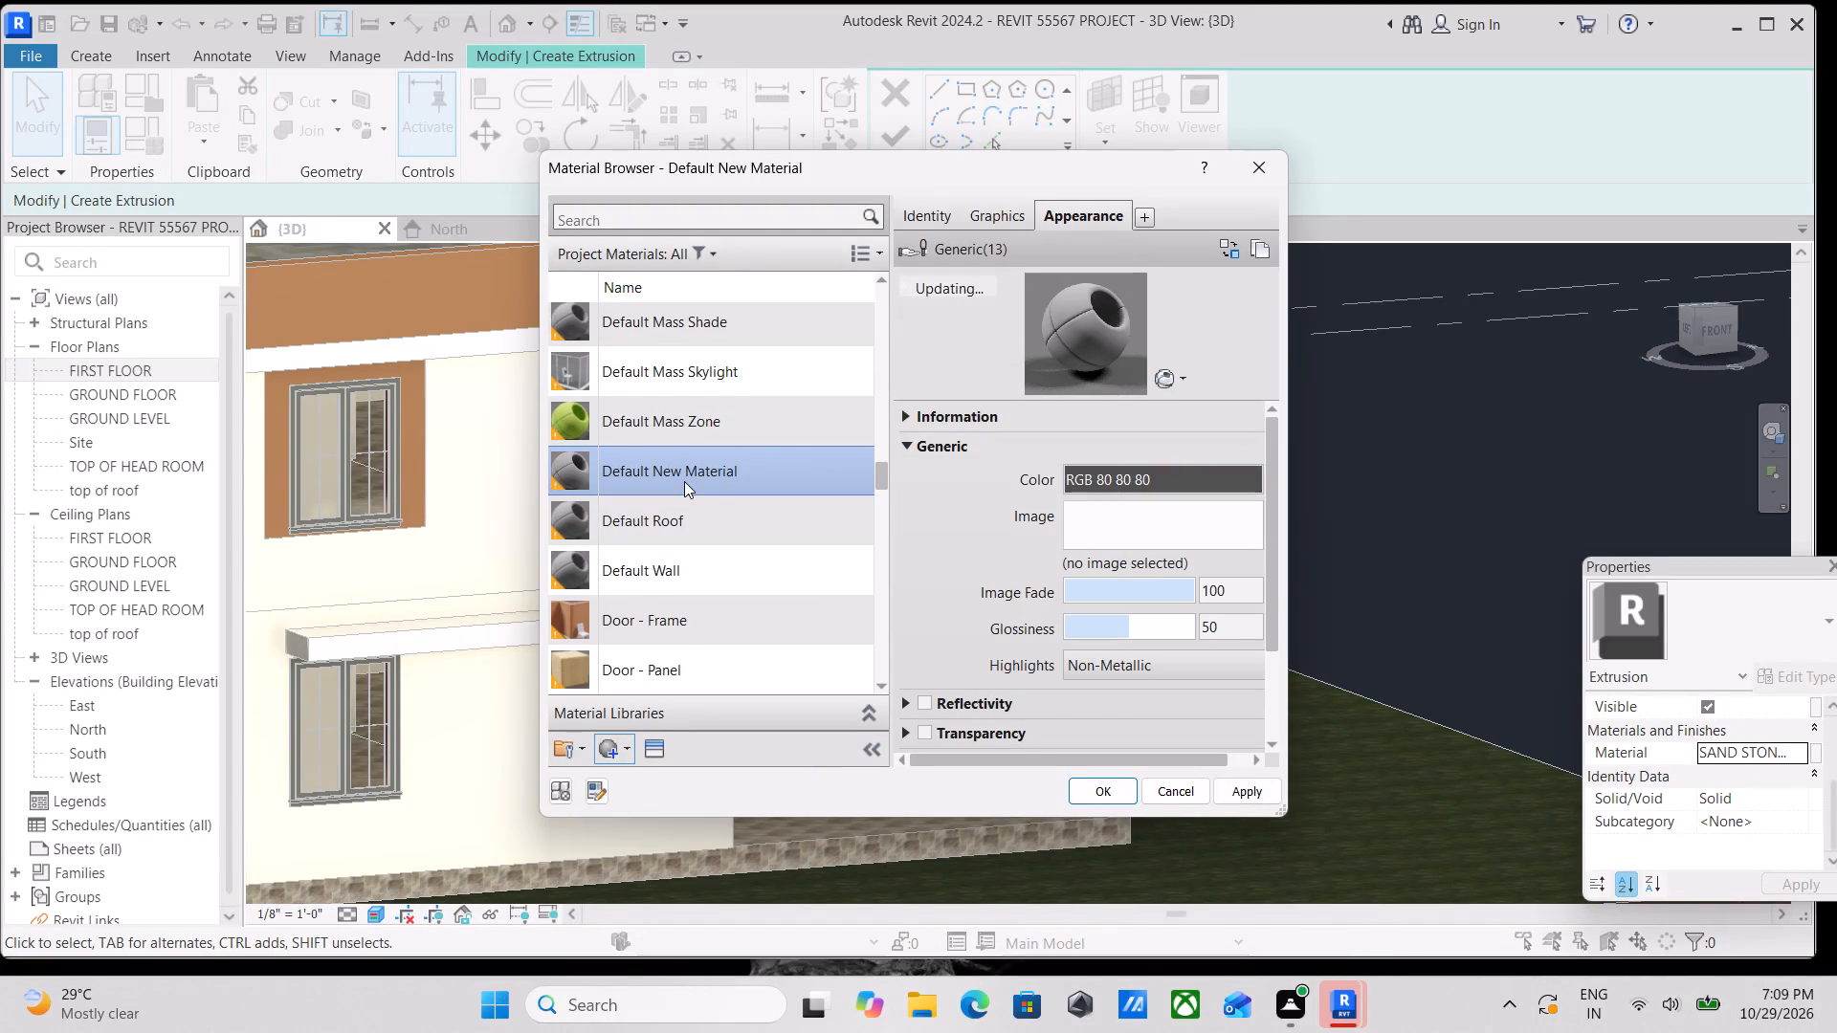
left_click(749, 577)
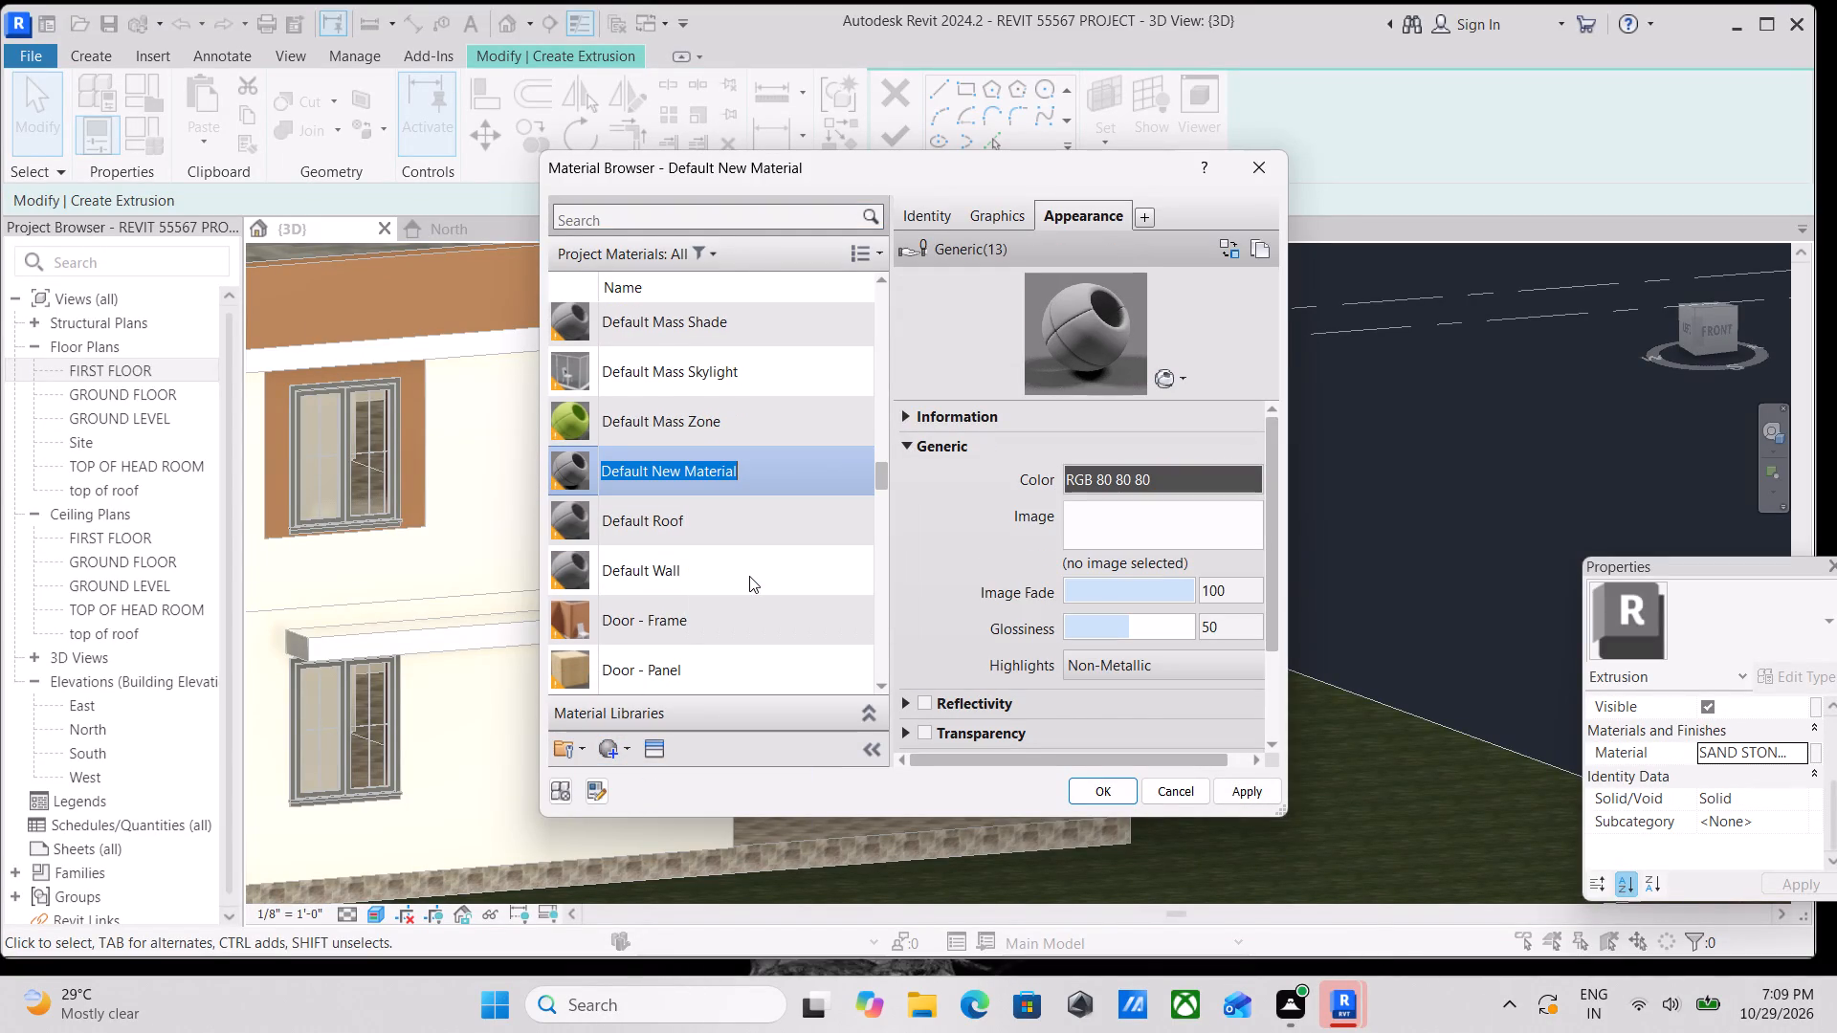
type("feature")
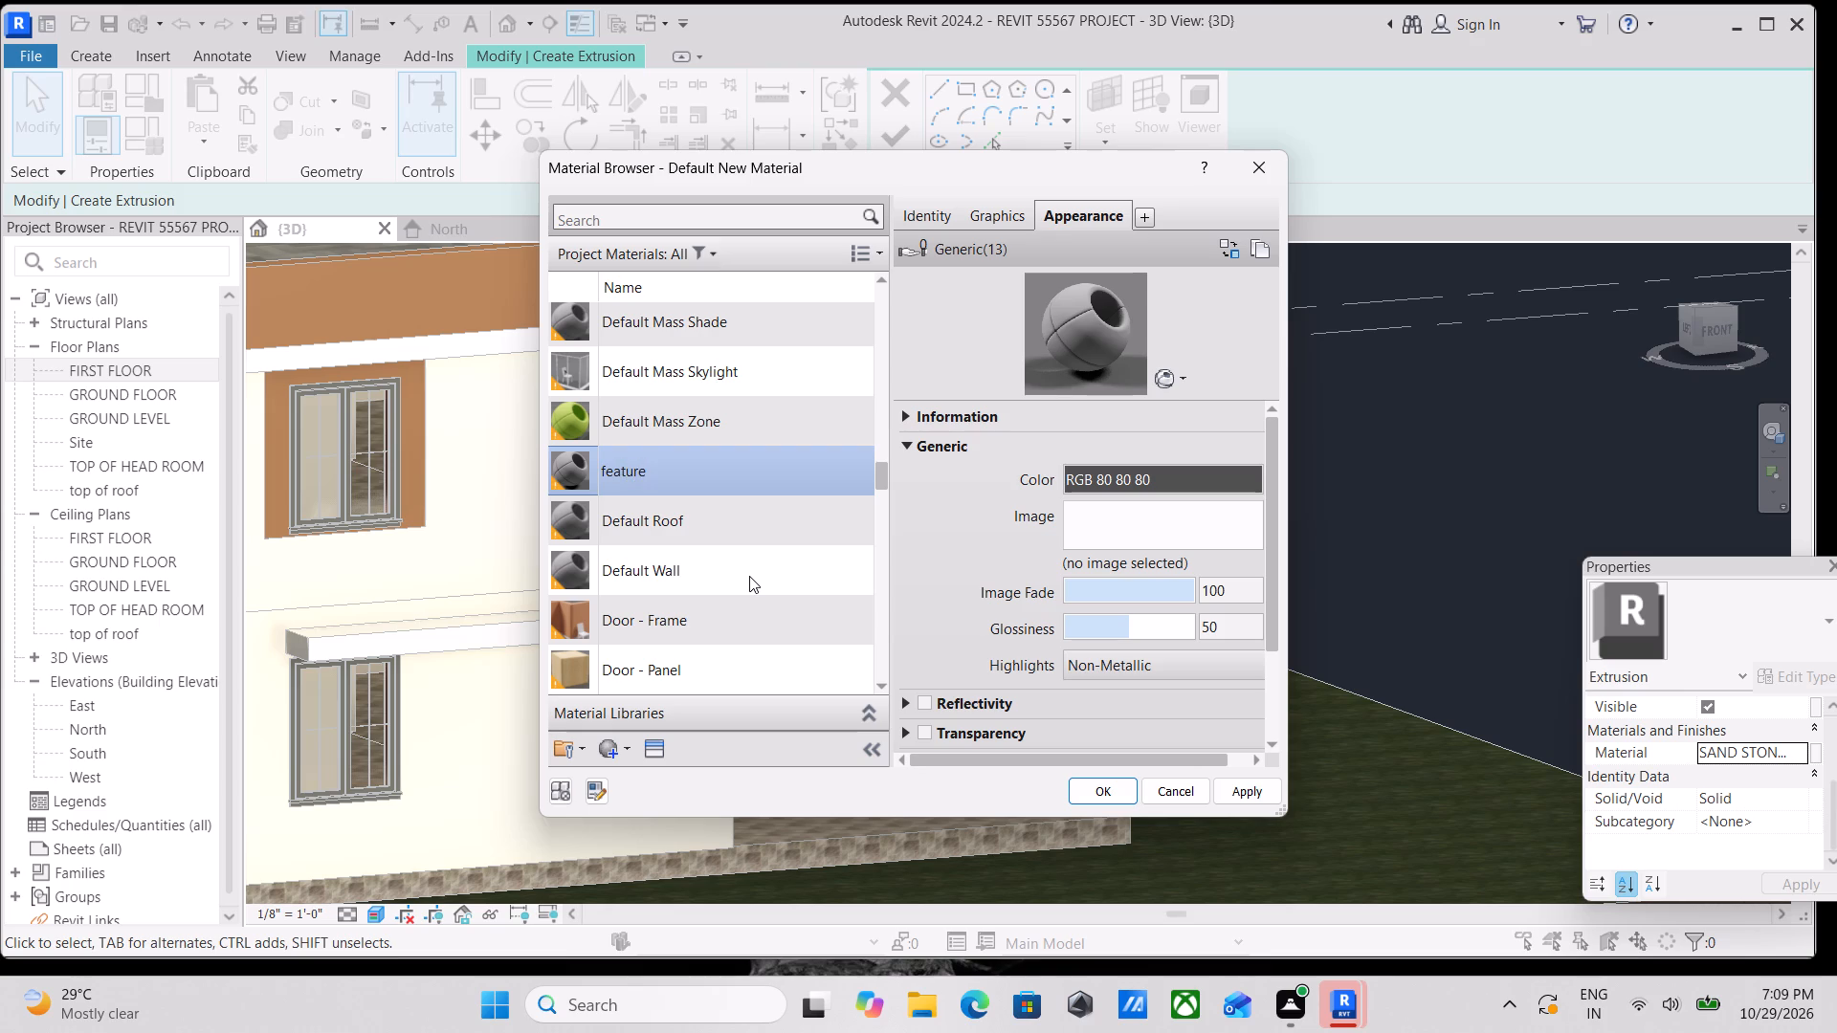
key("space")
type("ft")
key("BackSpace")
type("ra")
type("me")
Set the feature frame material's appearance colour to RGB 63 61 66 and assign the material to the extrusion.
left_click(1123, 477)
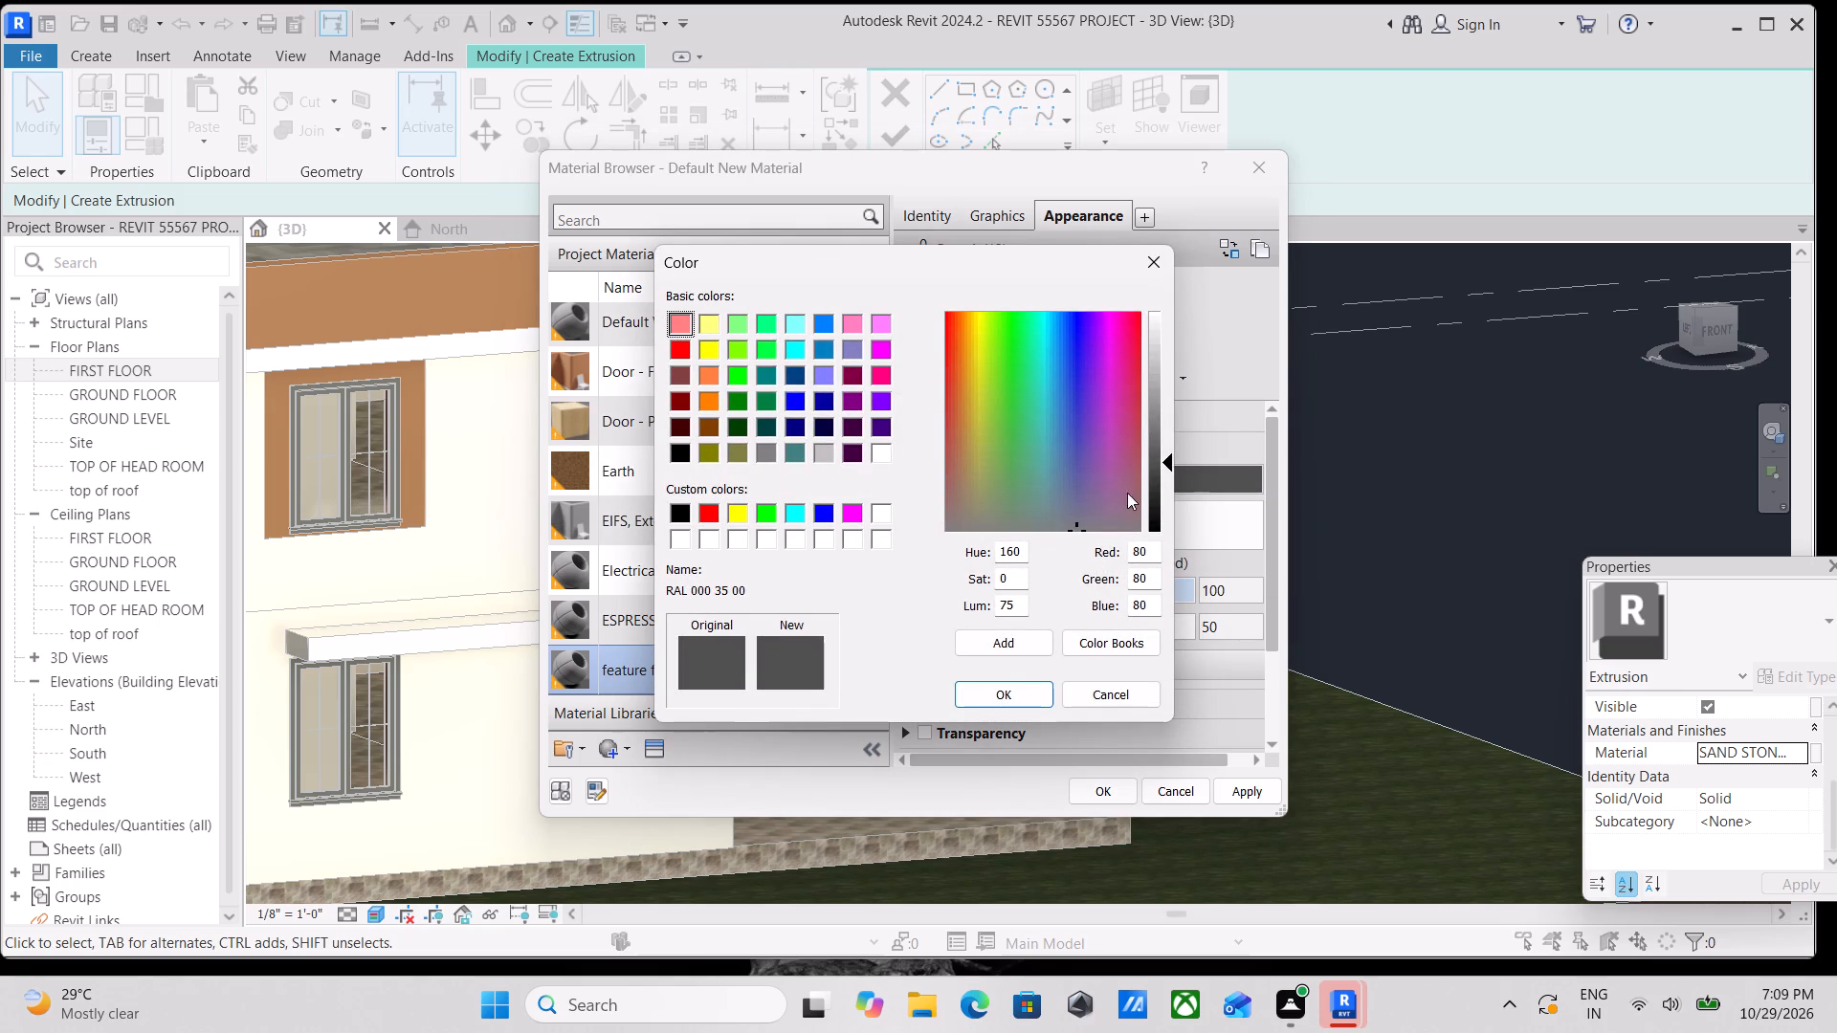
left_click_drag(1154, 553, 1038, 567)
type("63")
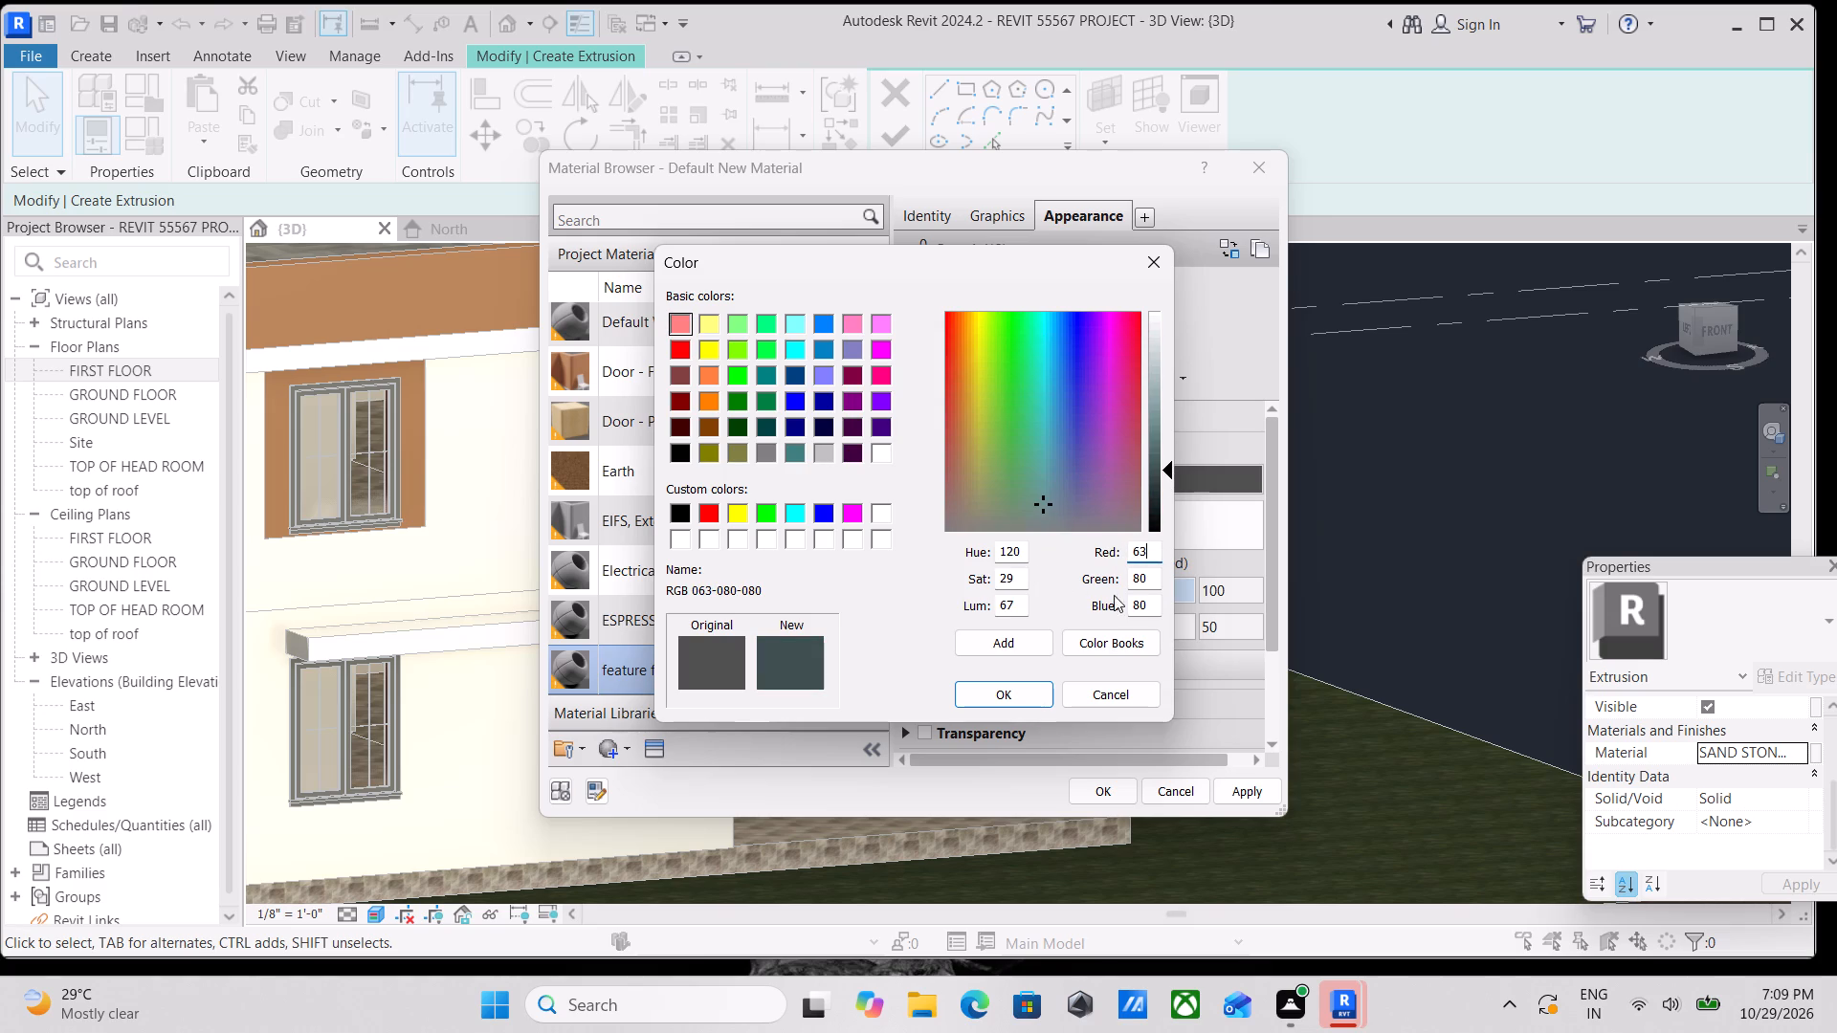
left_click_drag(1154, 581, 1125, 582)
key("6")
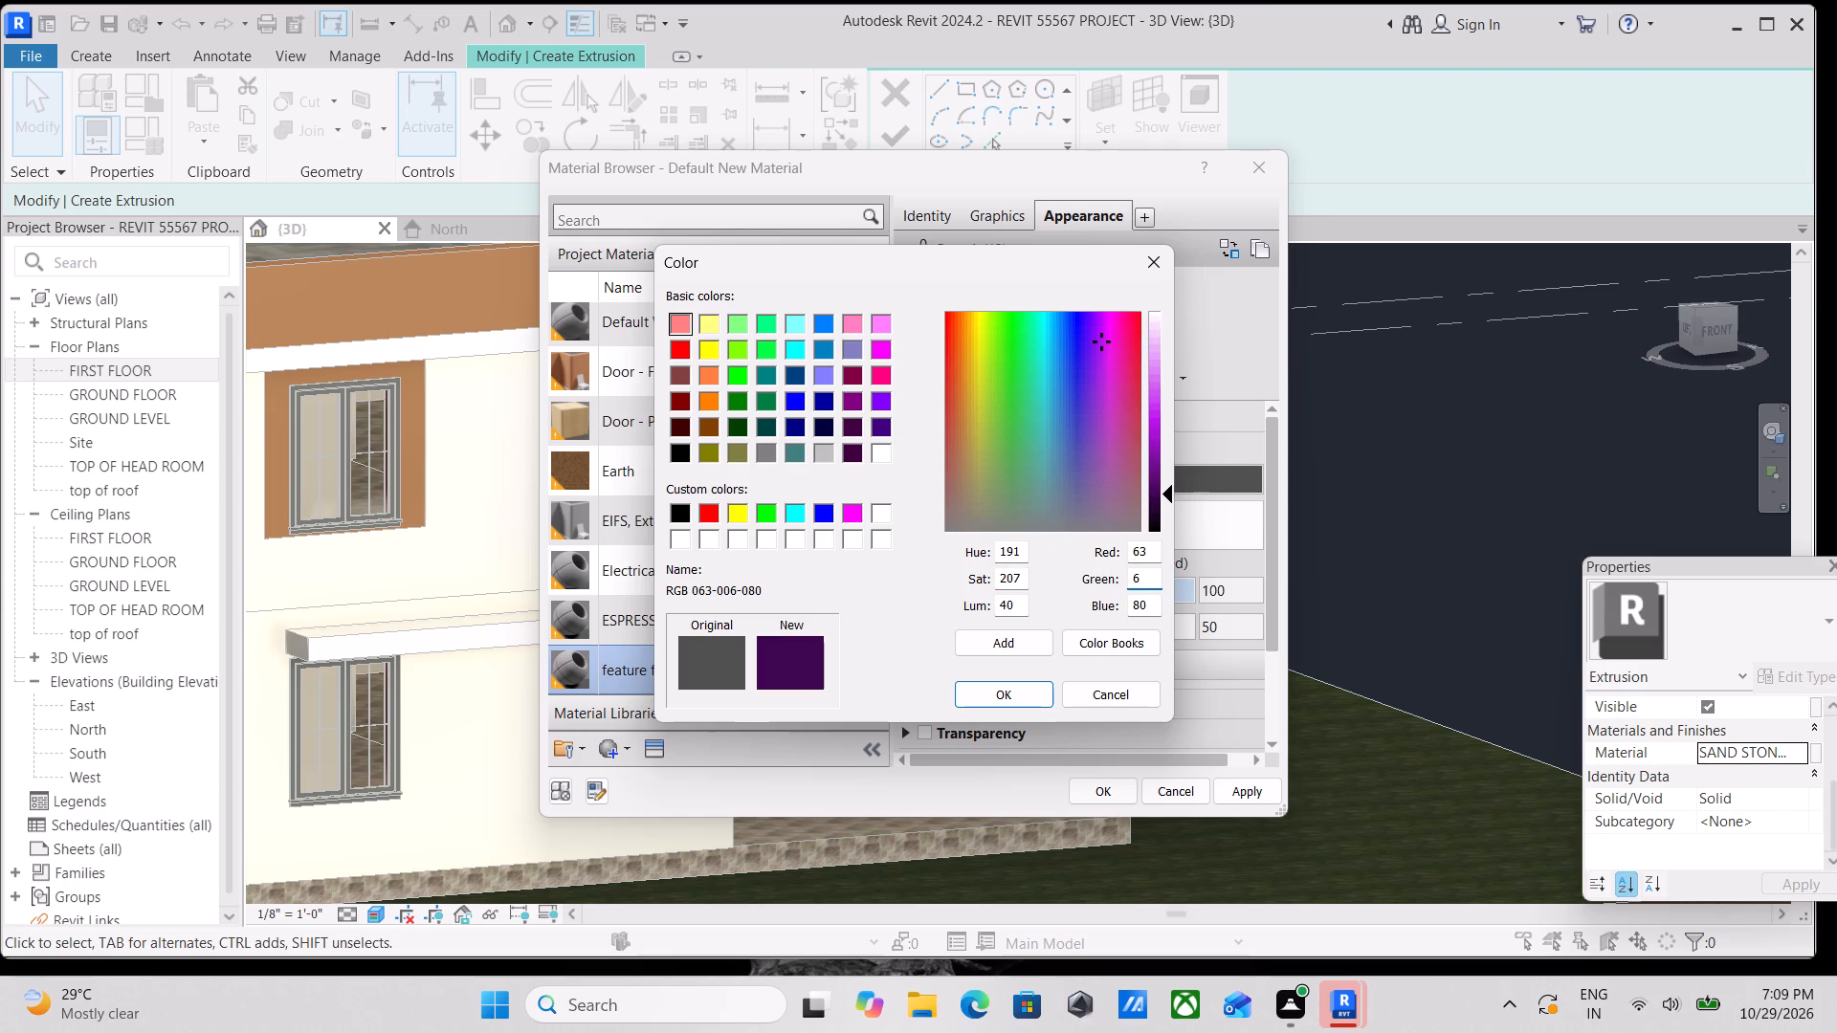
key("1")
left_click_drag(1153, 604, 1084, 611)
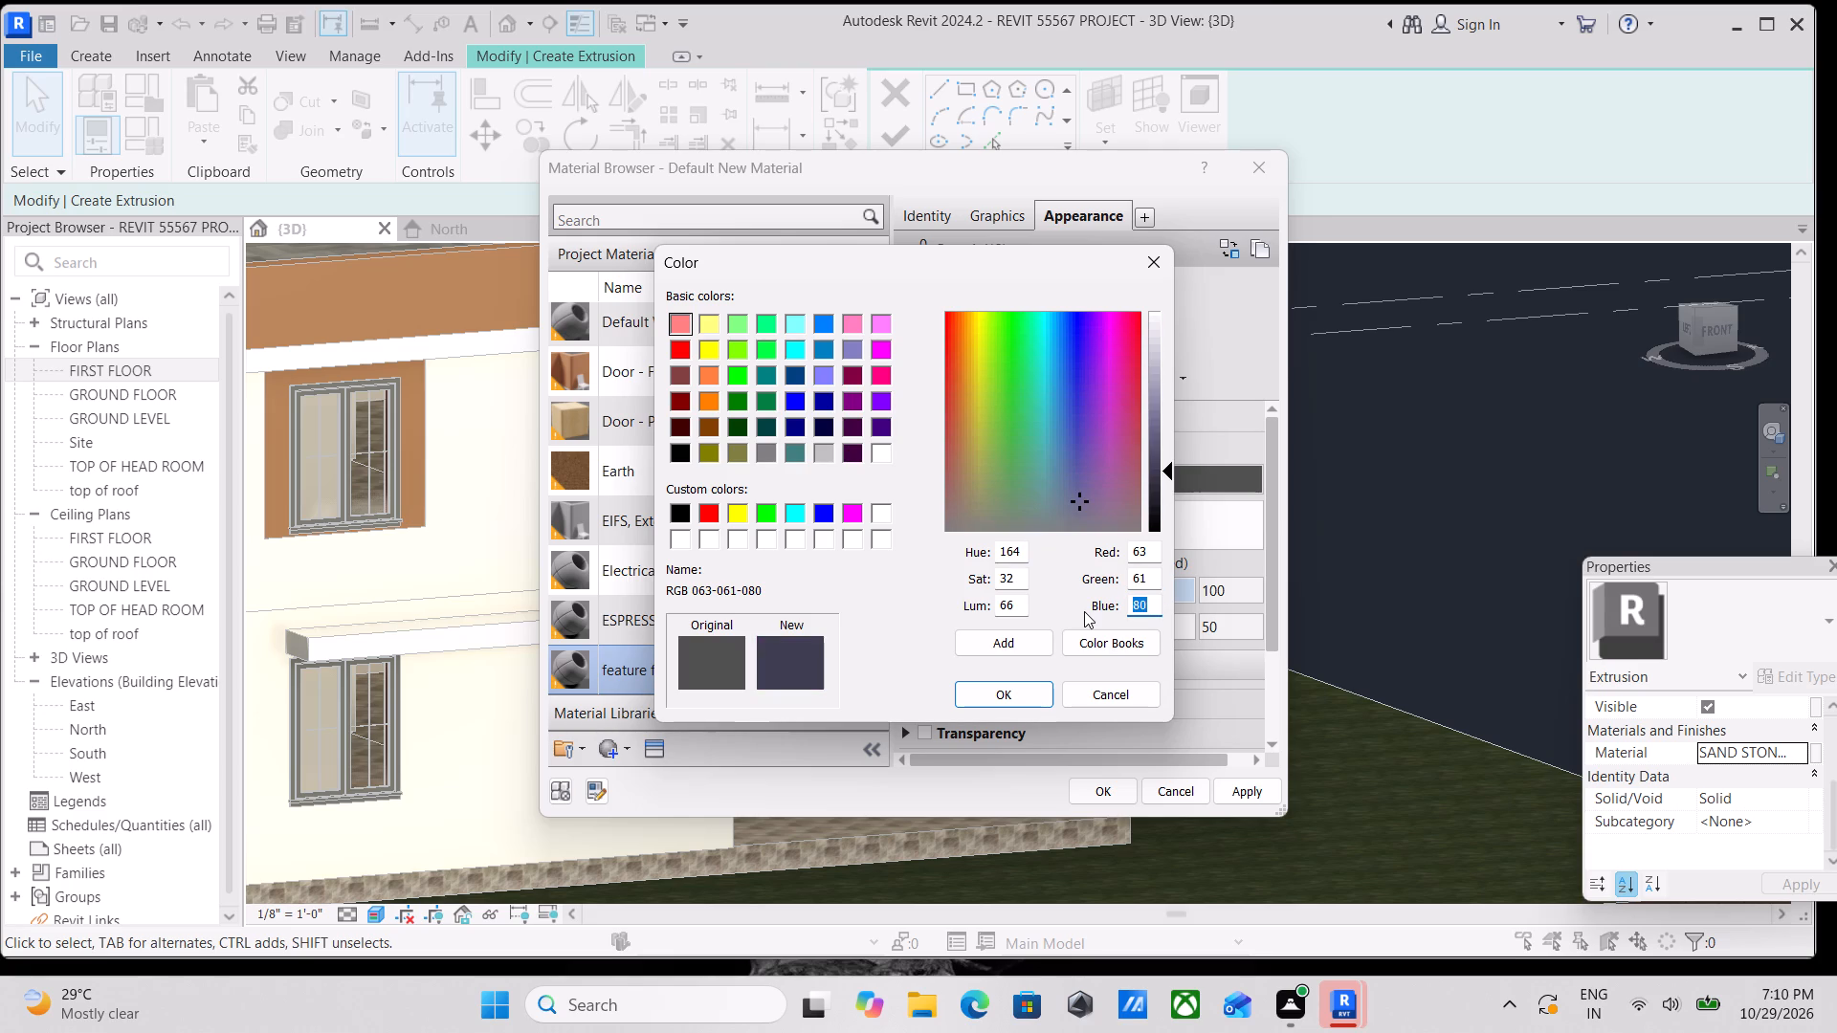
type("66")
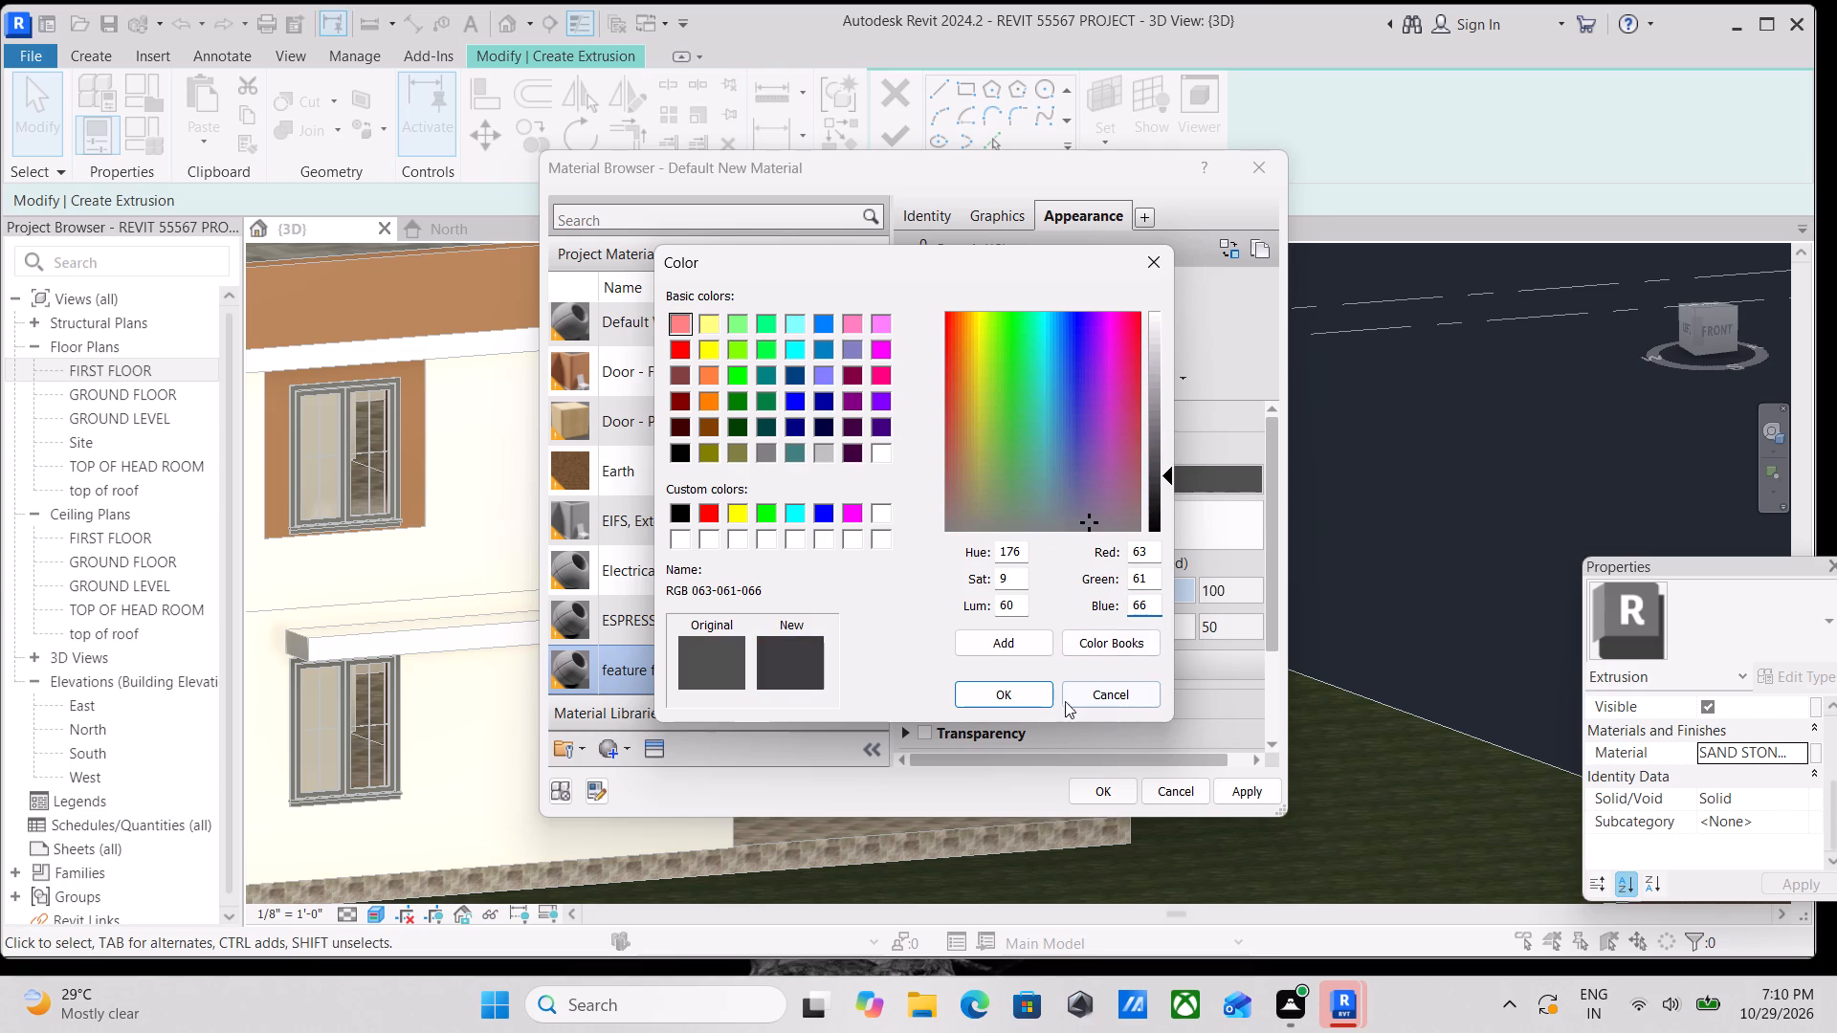
left_click(1019, 700)
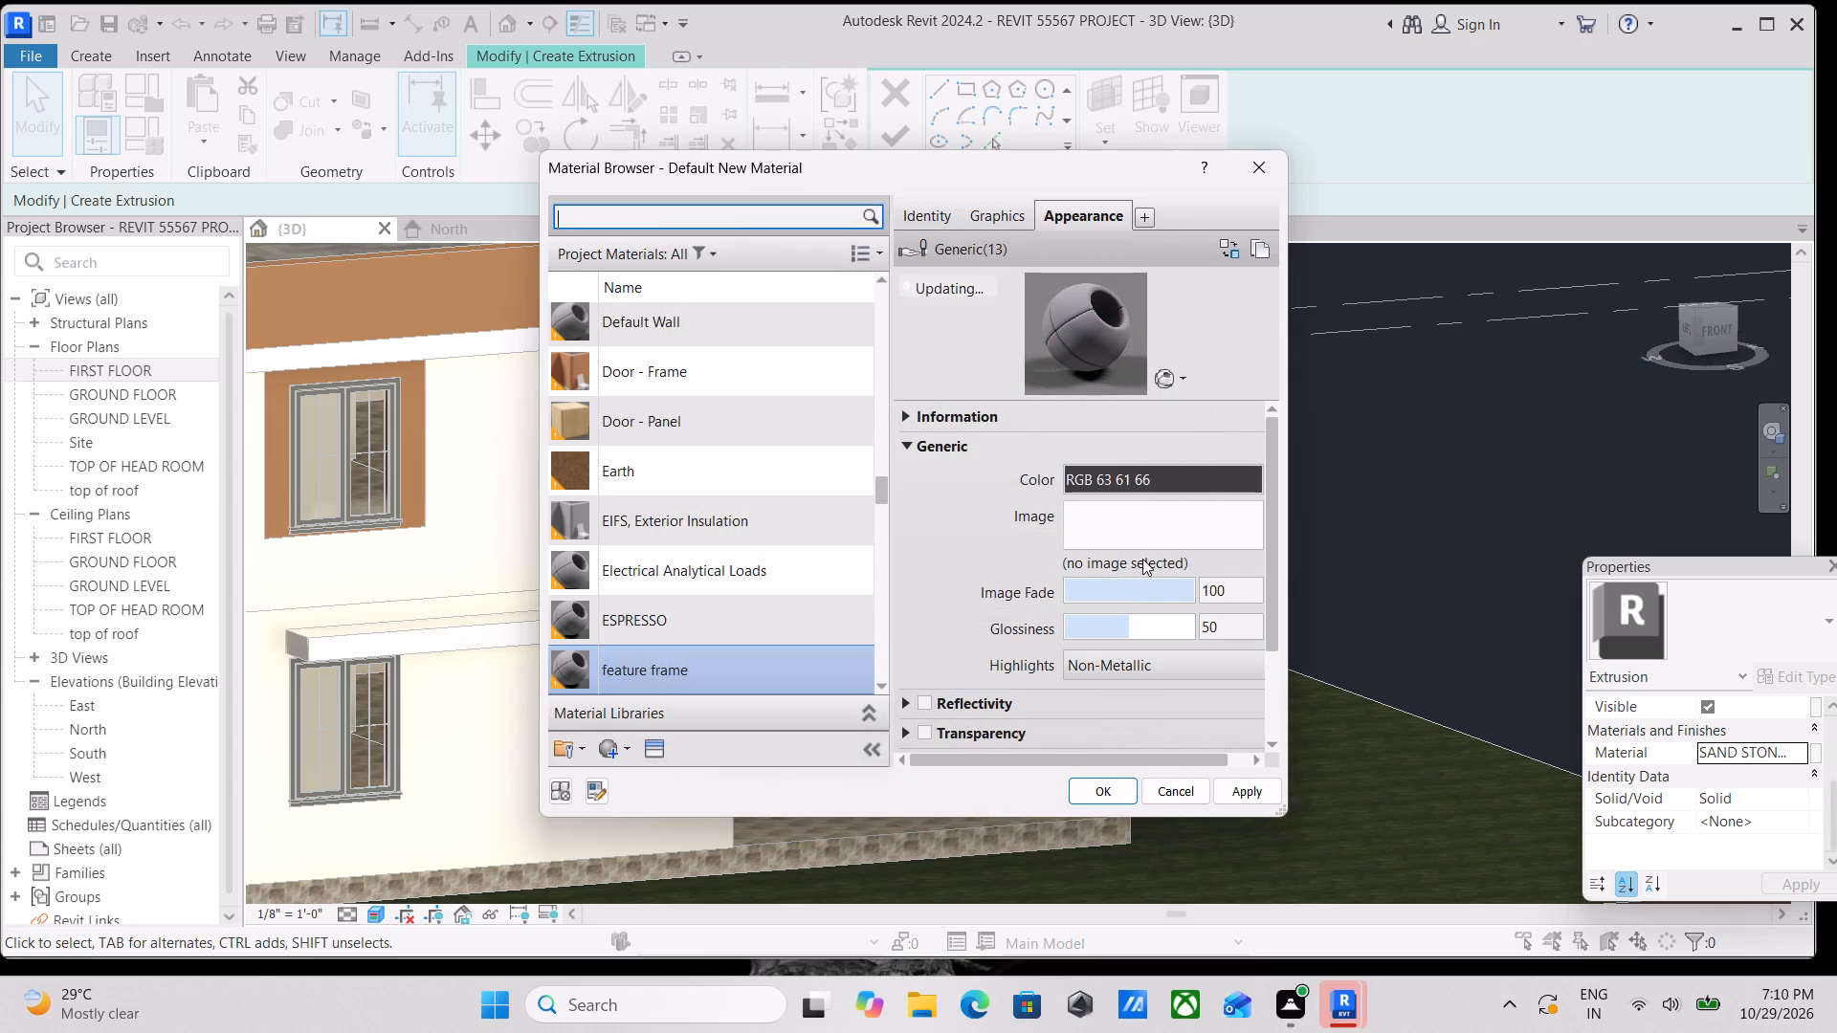
left_click(1264, 792)
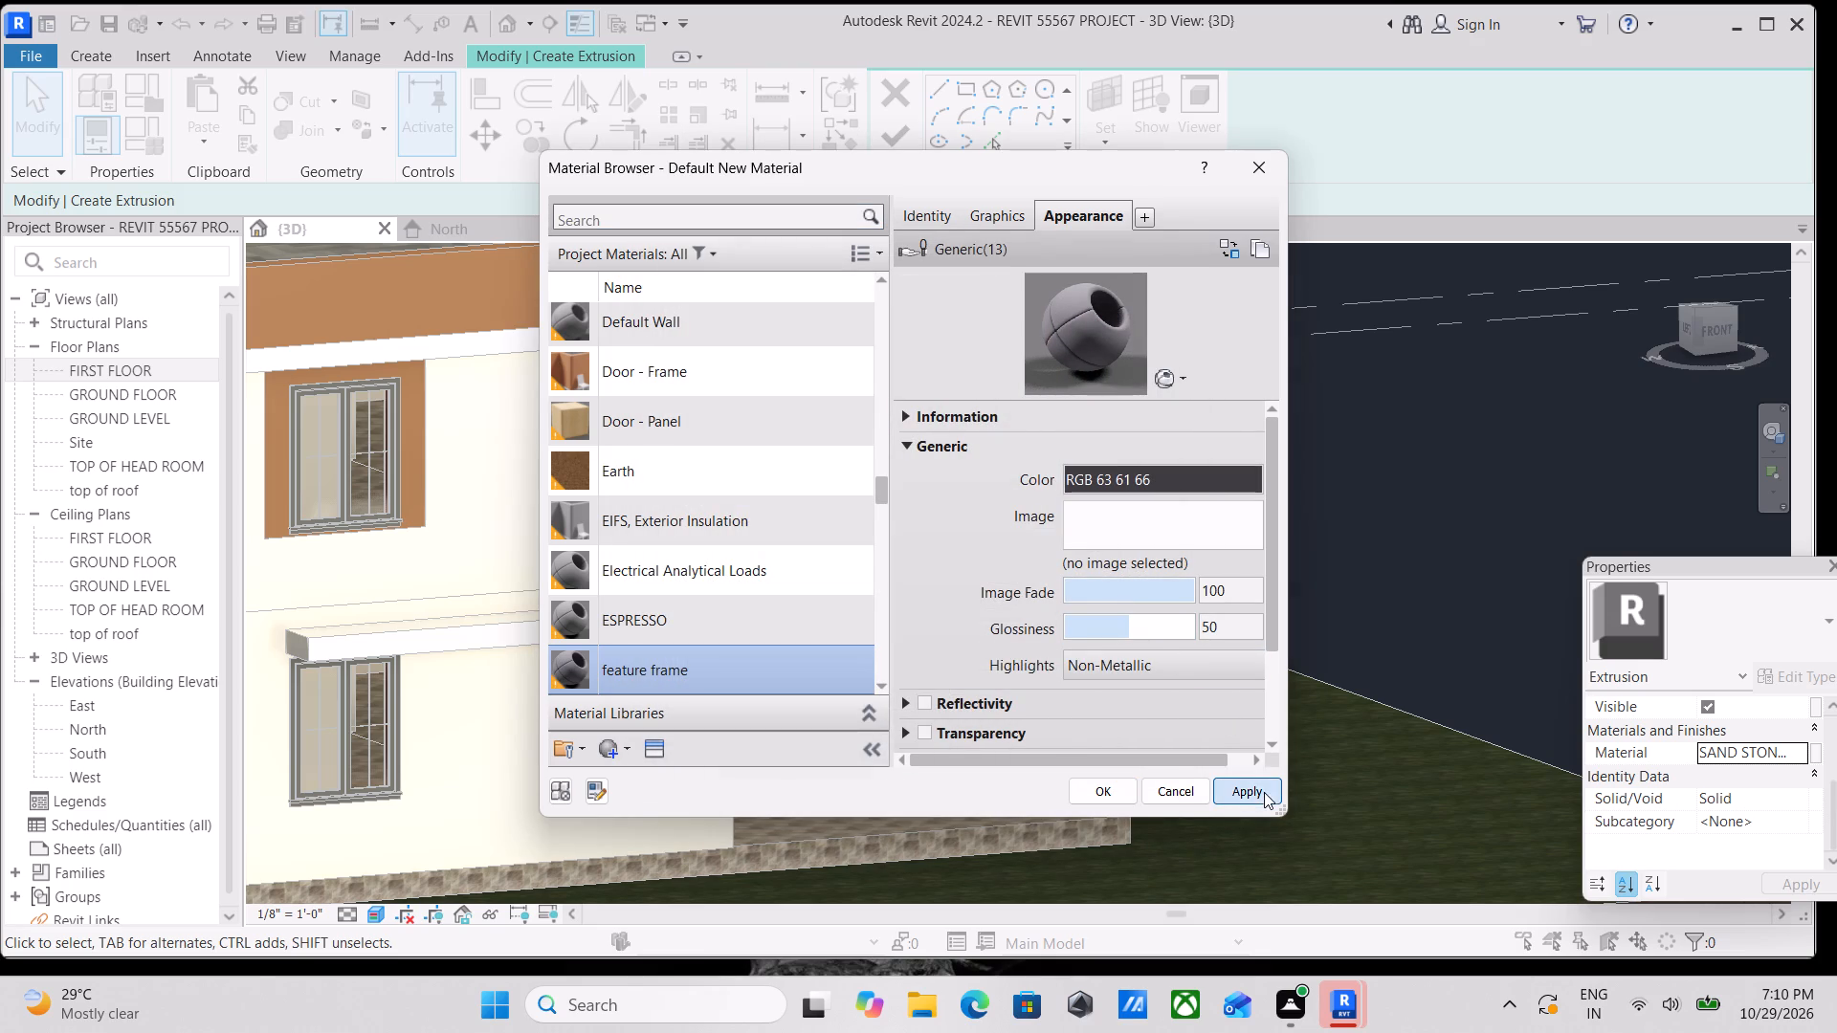
left_click(1104, 793)
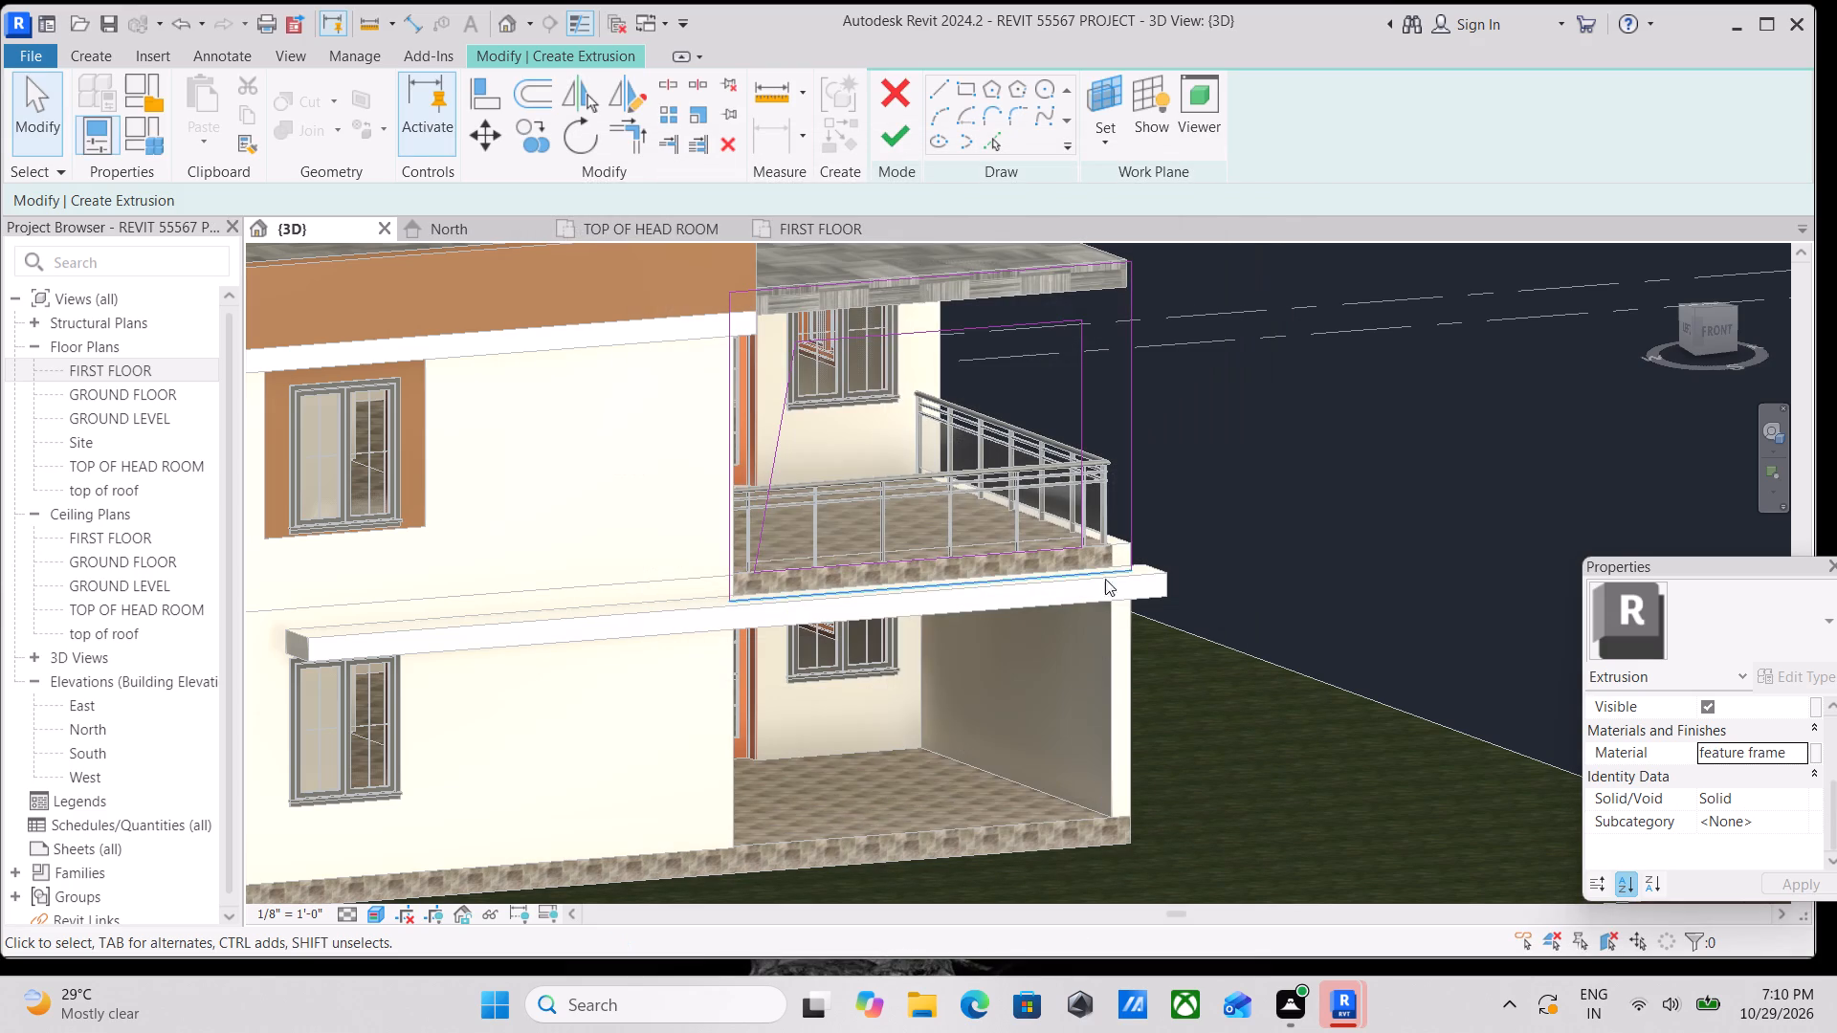
Finish the balcony frame's extrusion sketch and complete the in-place model.
left_click(893, 132)
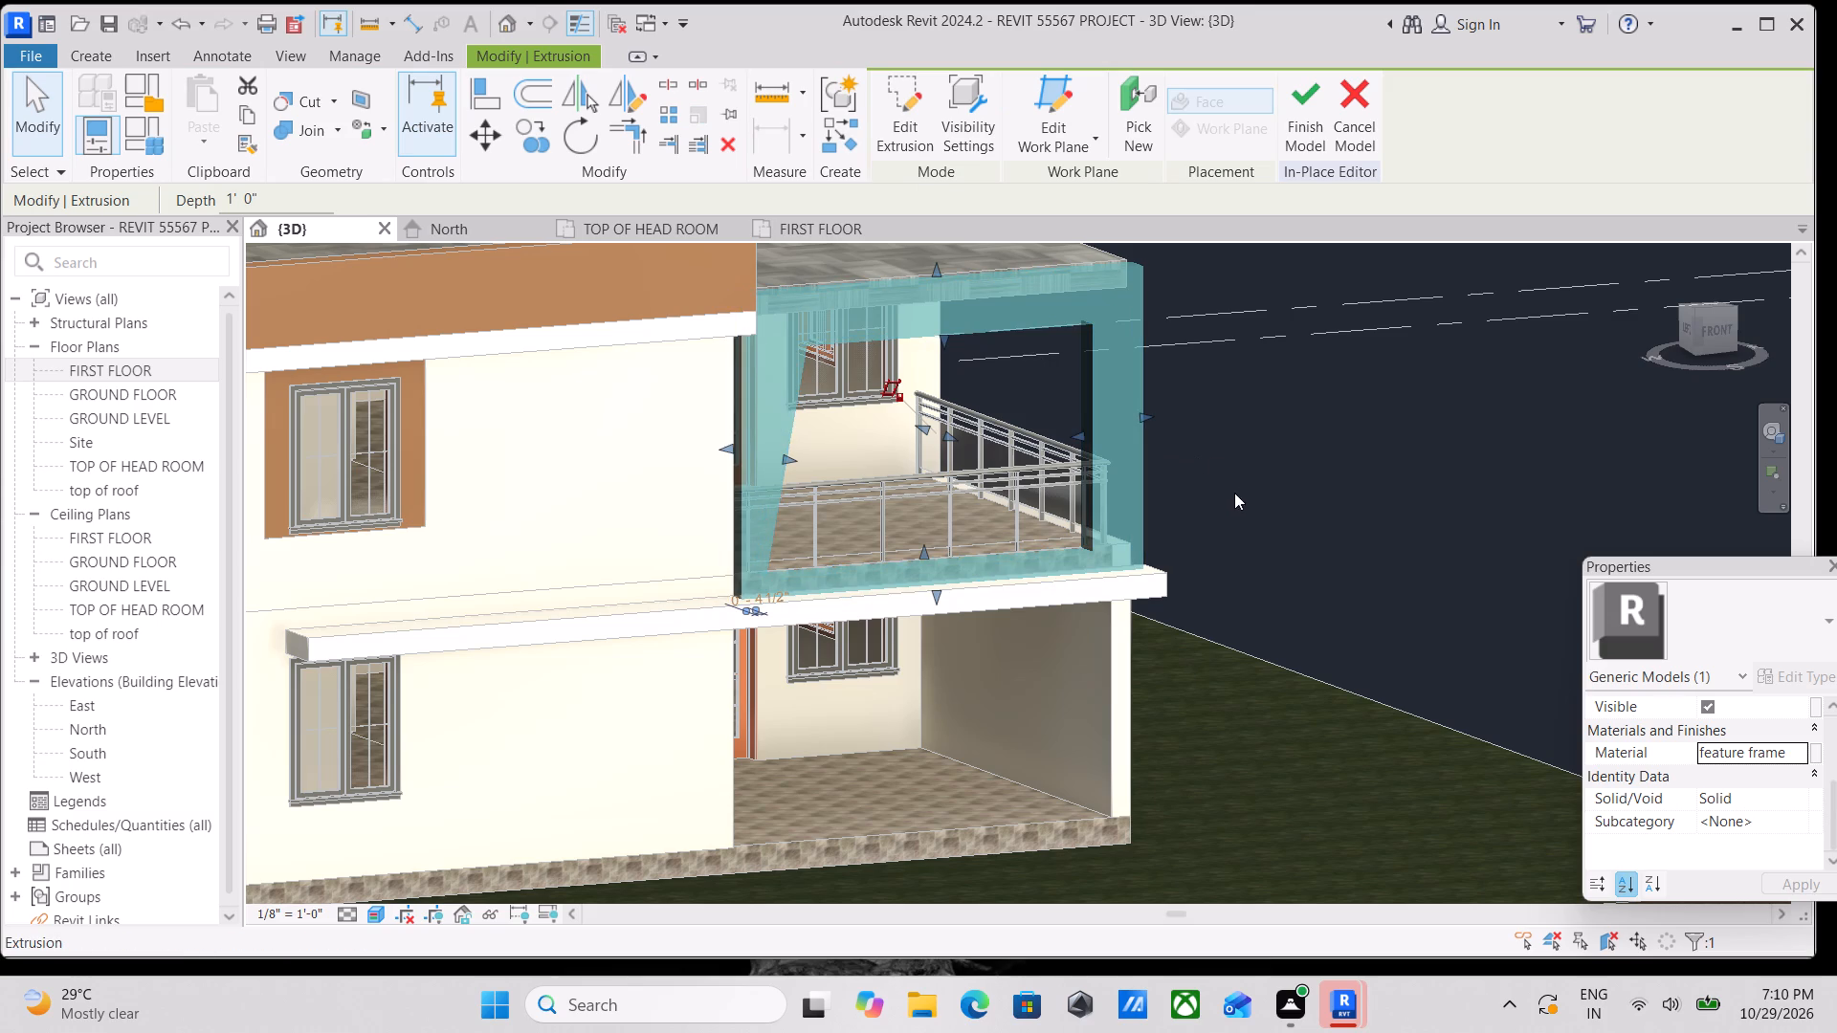
middle_click_drag(1234, 493, 1197, 493, "shift")
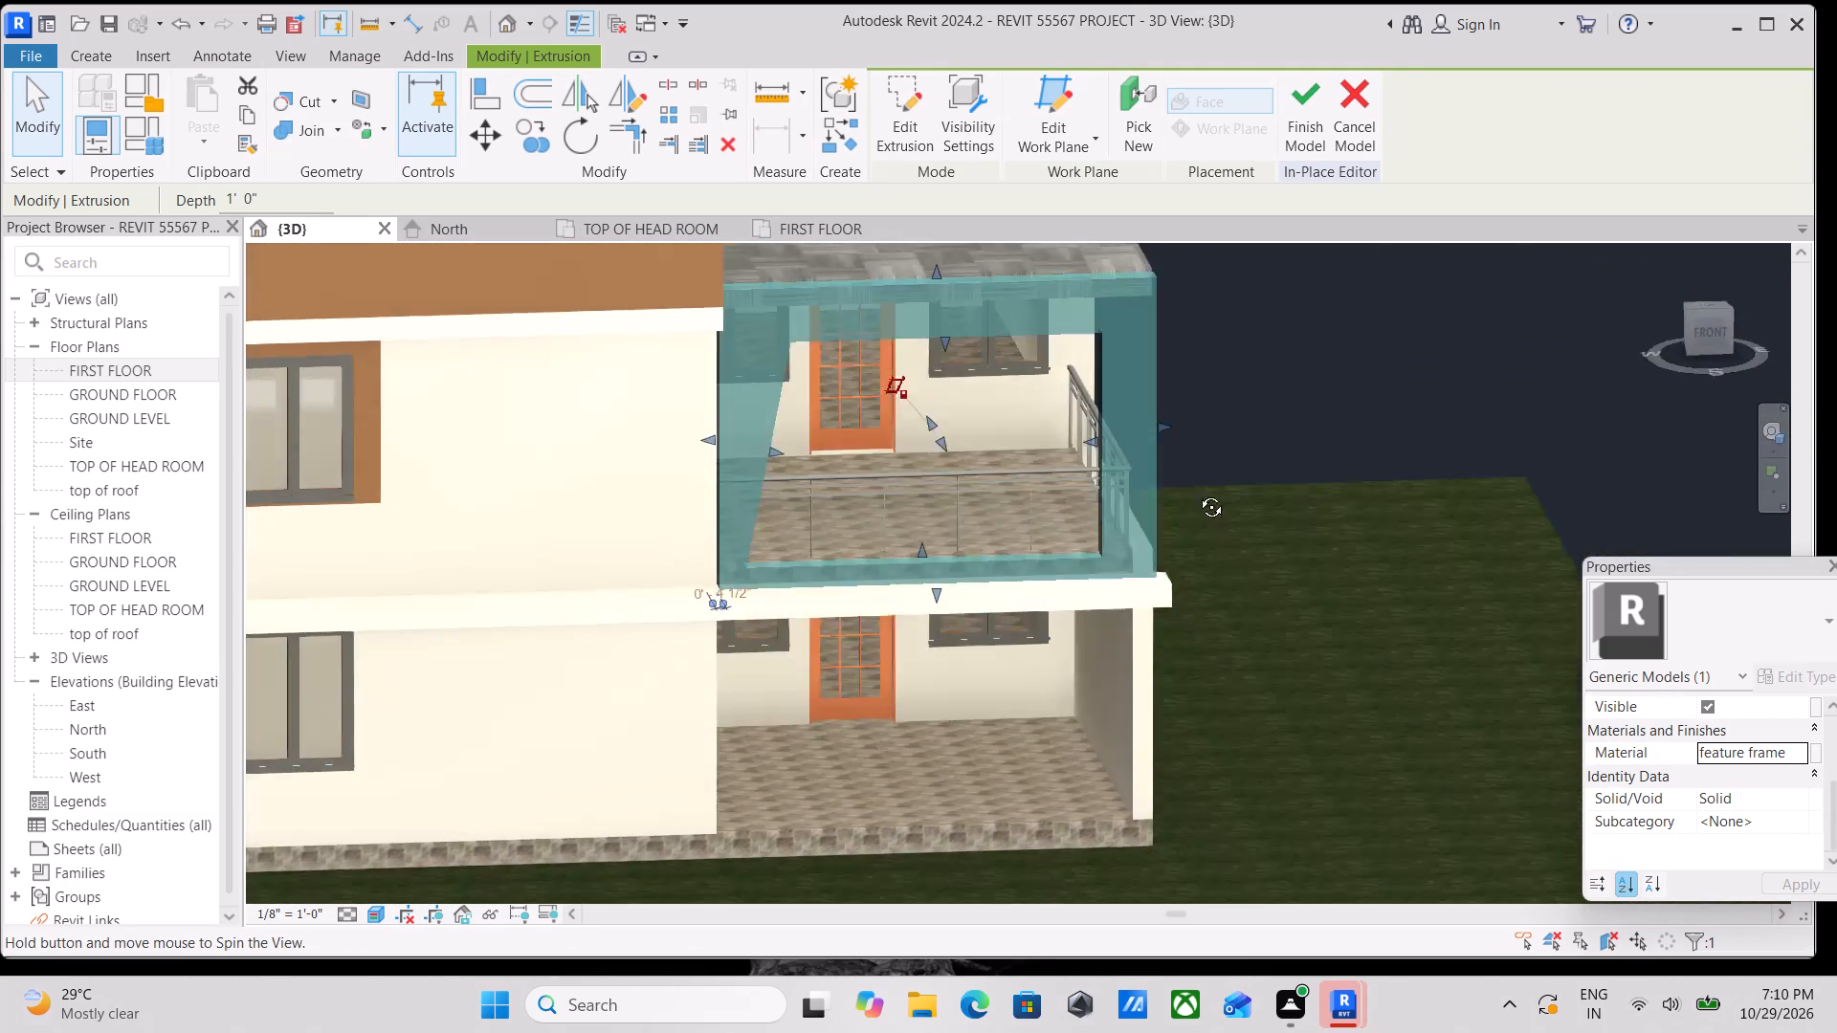
middle_click_drag(1197, 493, 830, 738, "shift")
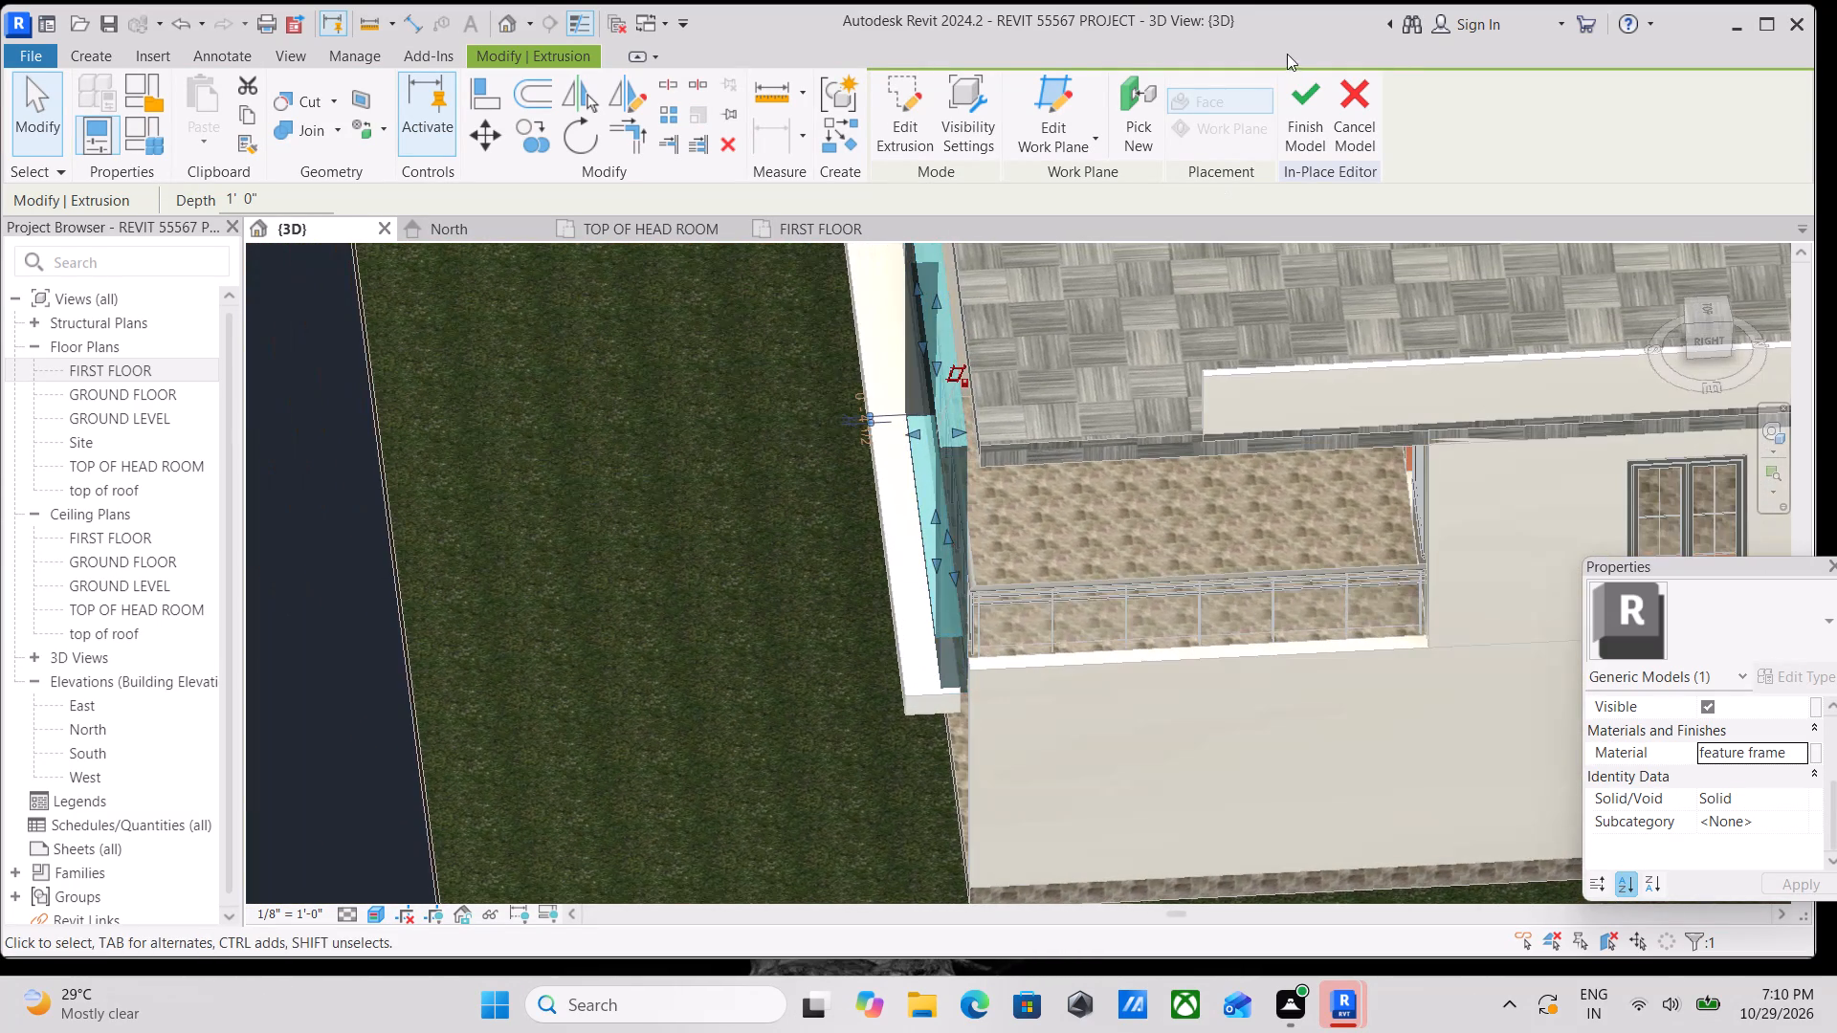
left_click(1304, 94)
Stretch the balcony frame's back face toward the roof edge to narrow the gap behind it.
middle_click_drag(1080, 523, 1339, 174, "shift")
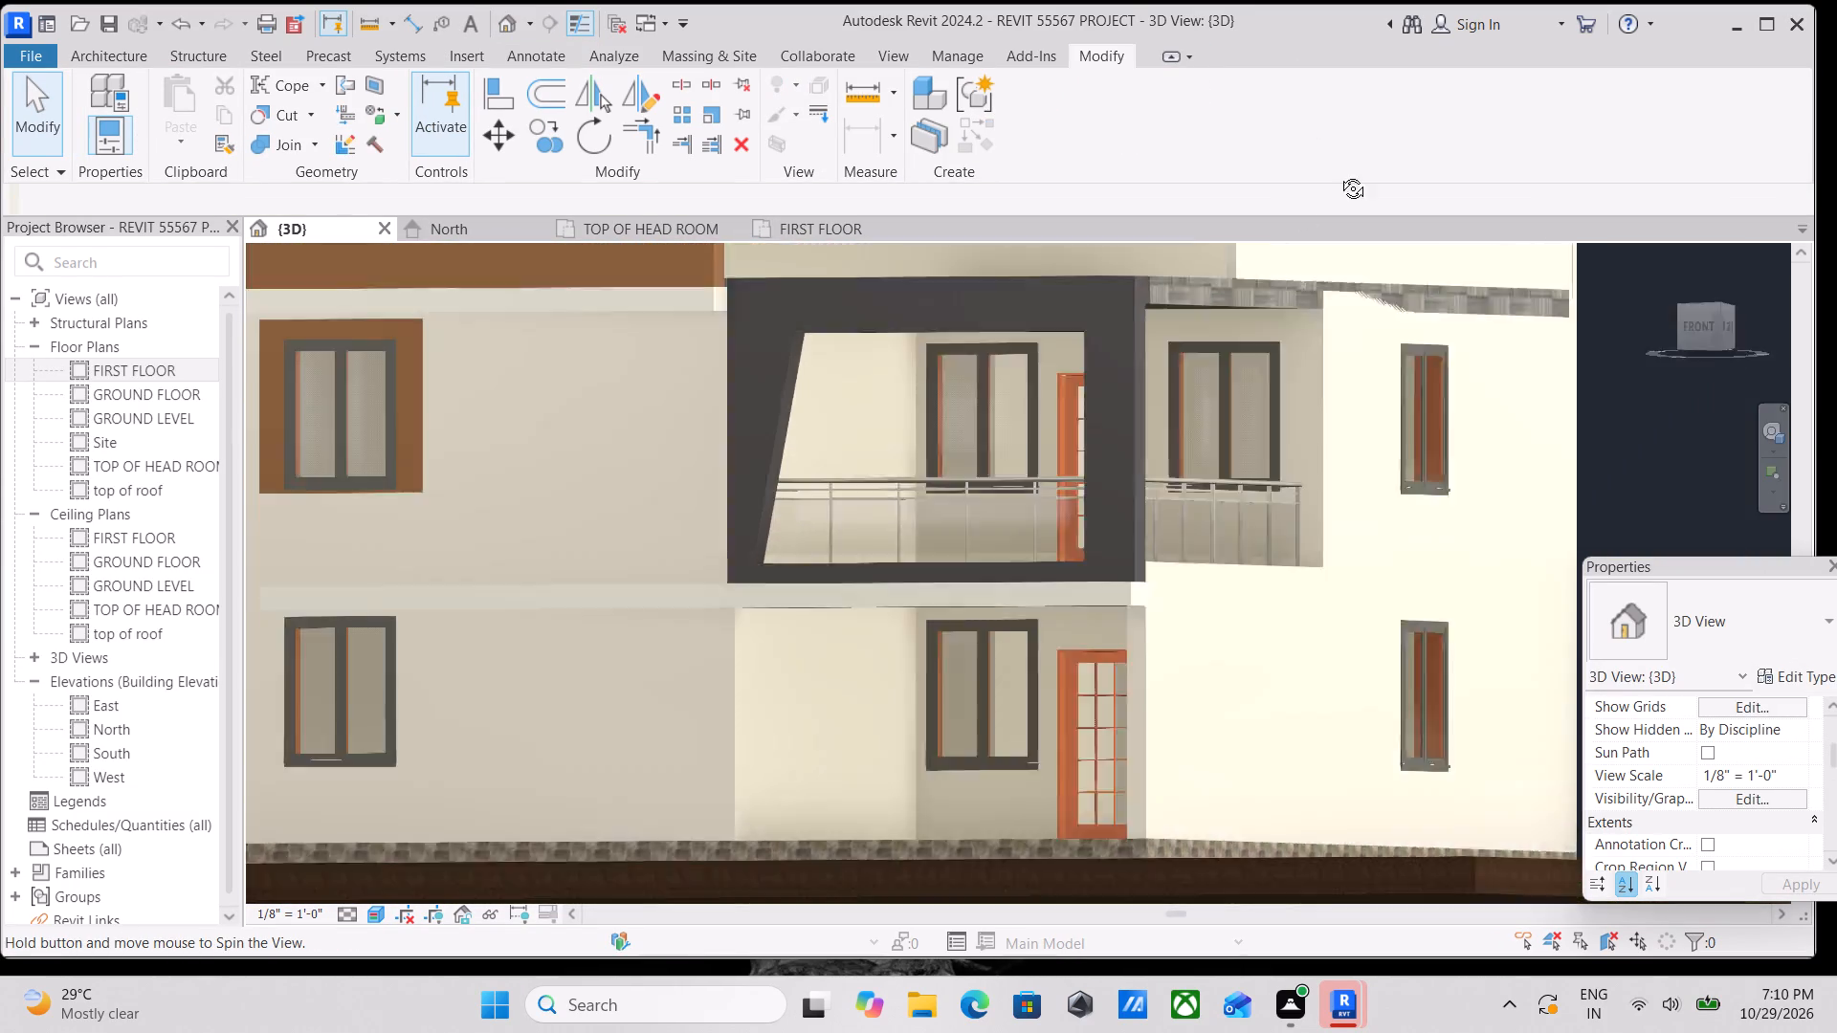
middle_click_drag(1339, 174, 992, 479, "shift")
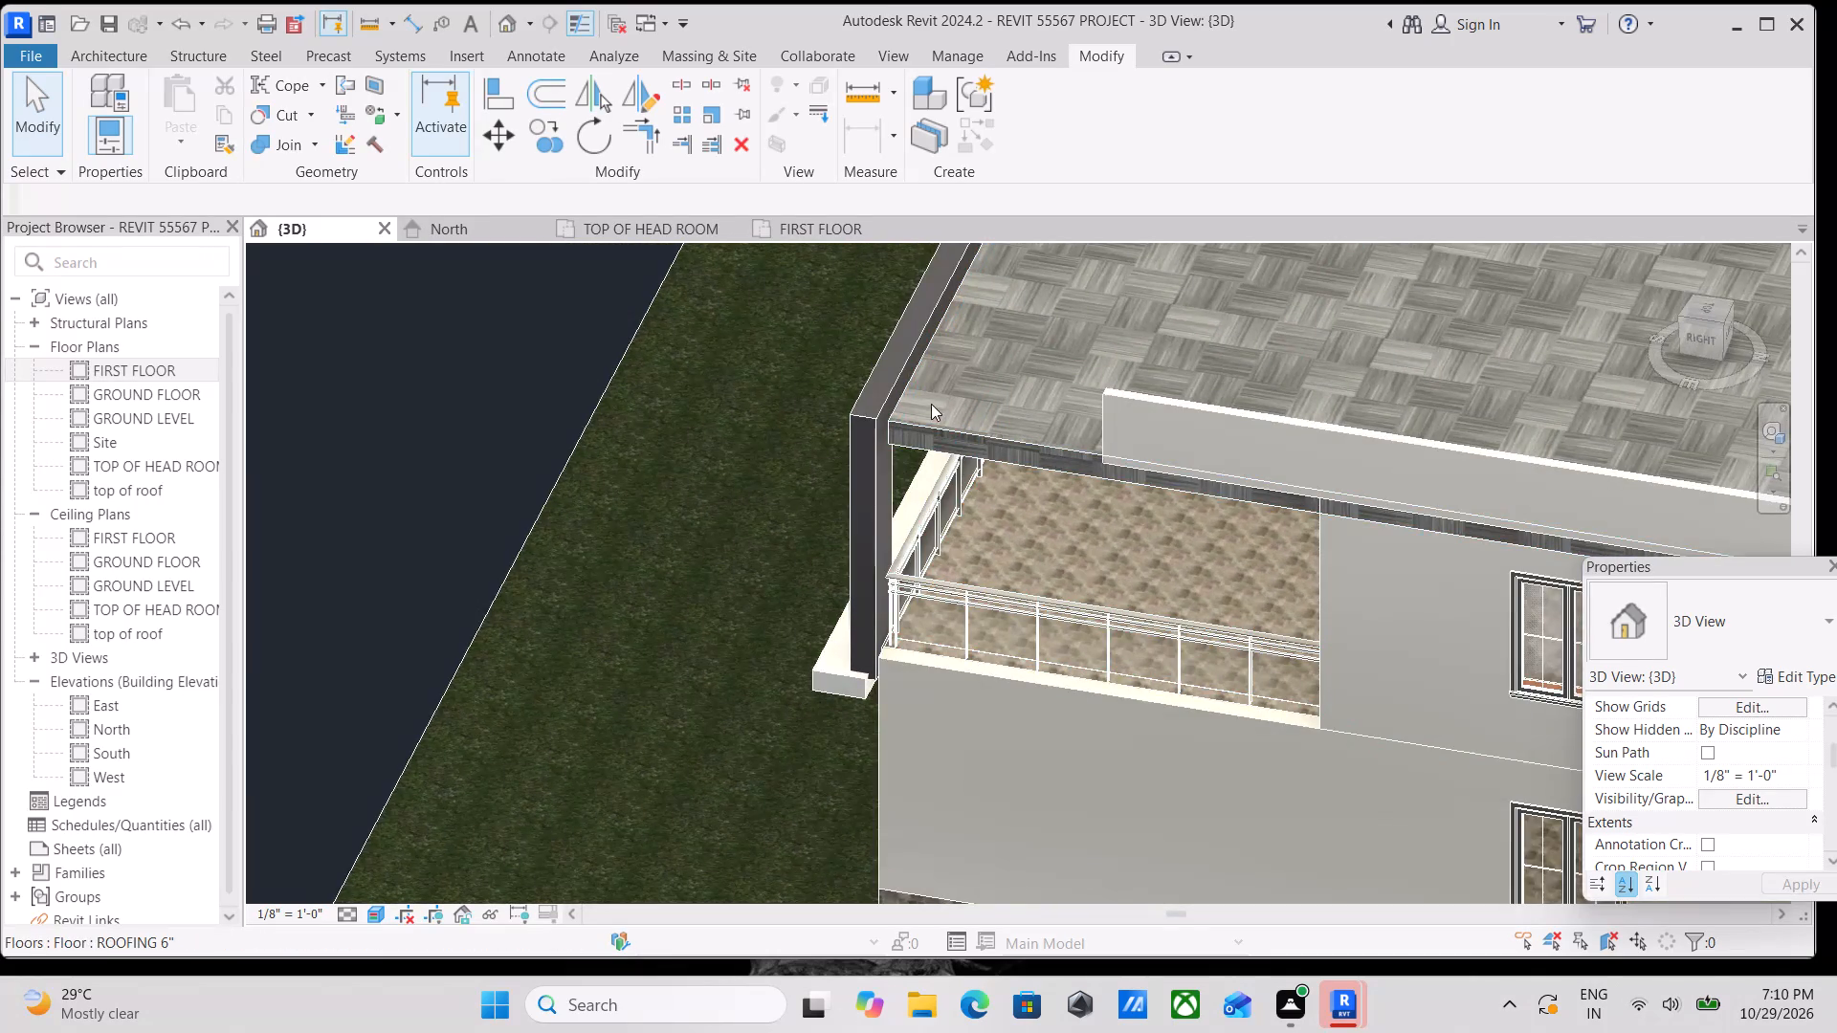
middle_click_drag(931, 404, 1025, 536)
middle_click_drag(1014, 357, 1385, 83)
middle_click_drag(889, 341, 972, 469, "shift")
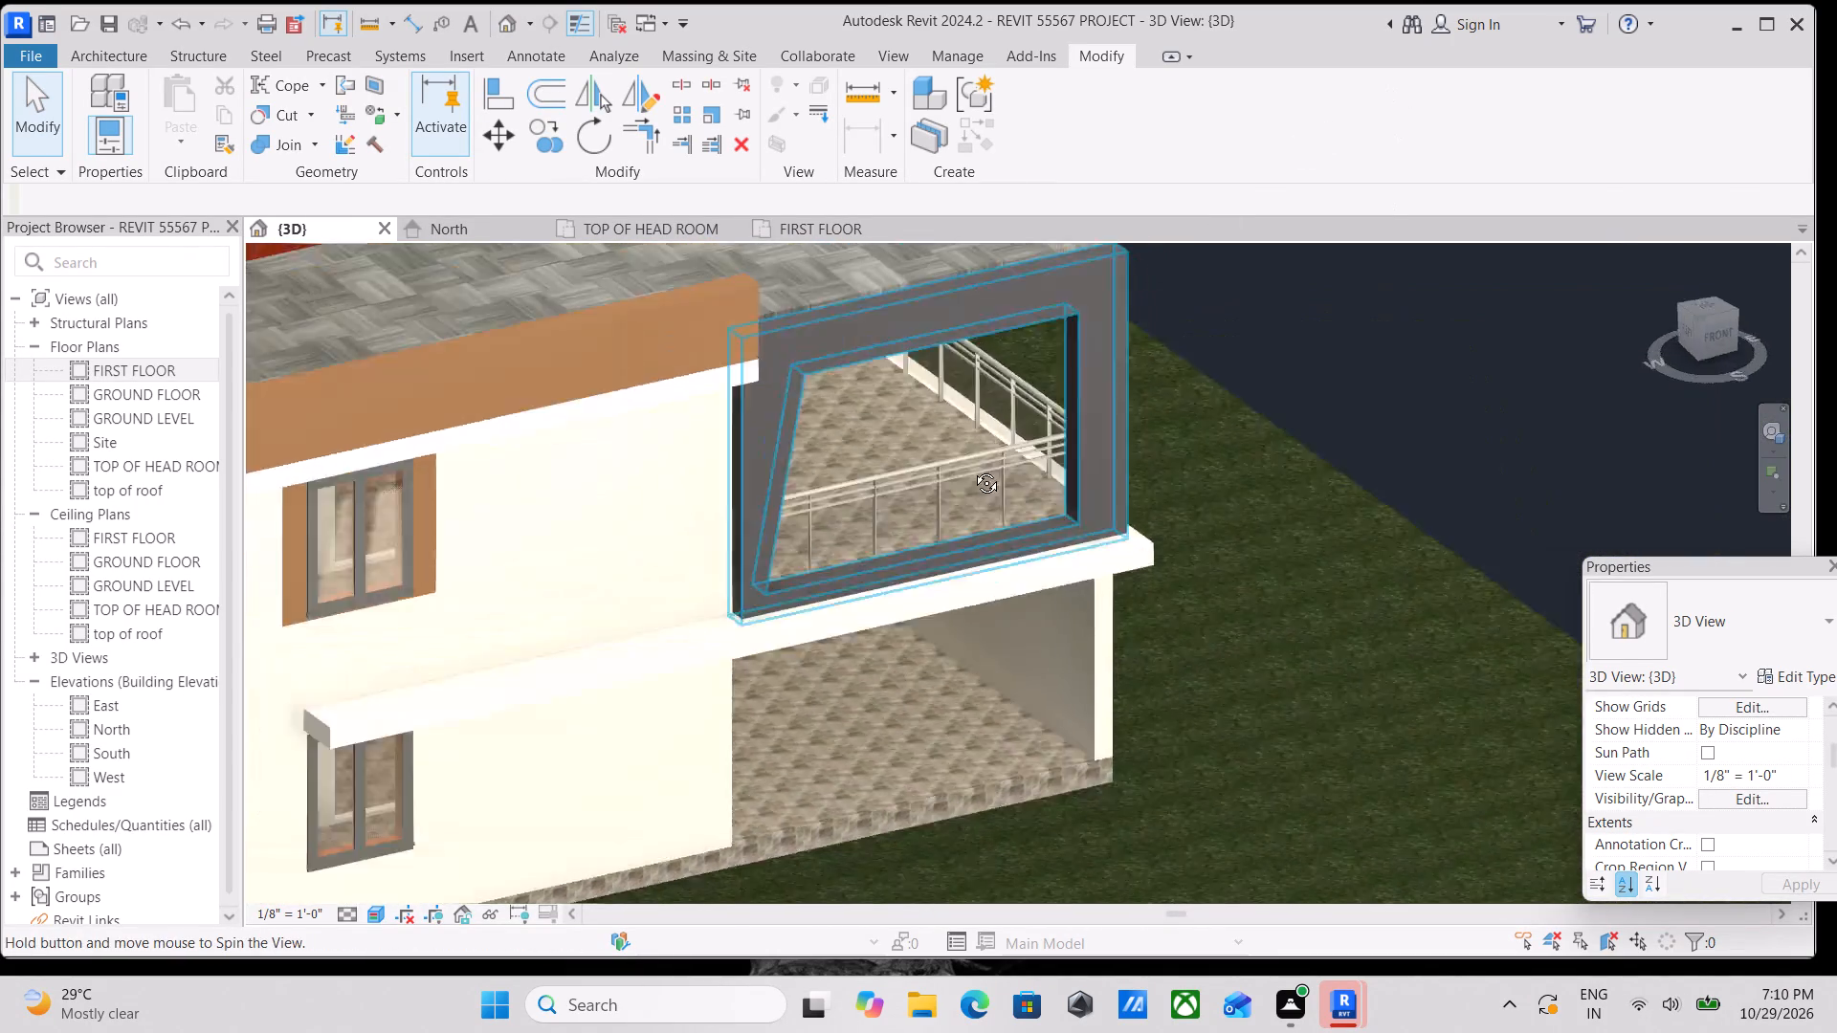
middle_click_drag(972, 469, 1198, 737, "shift")
middle_click_drag(994, 448, 982, 647, "shift")
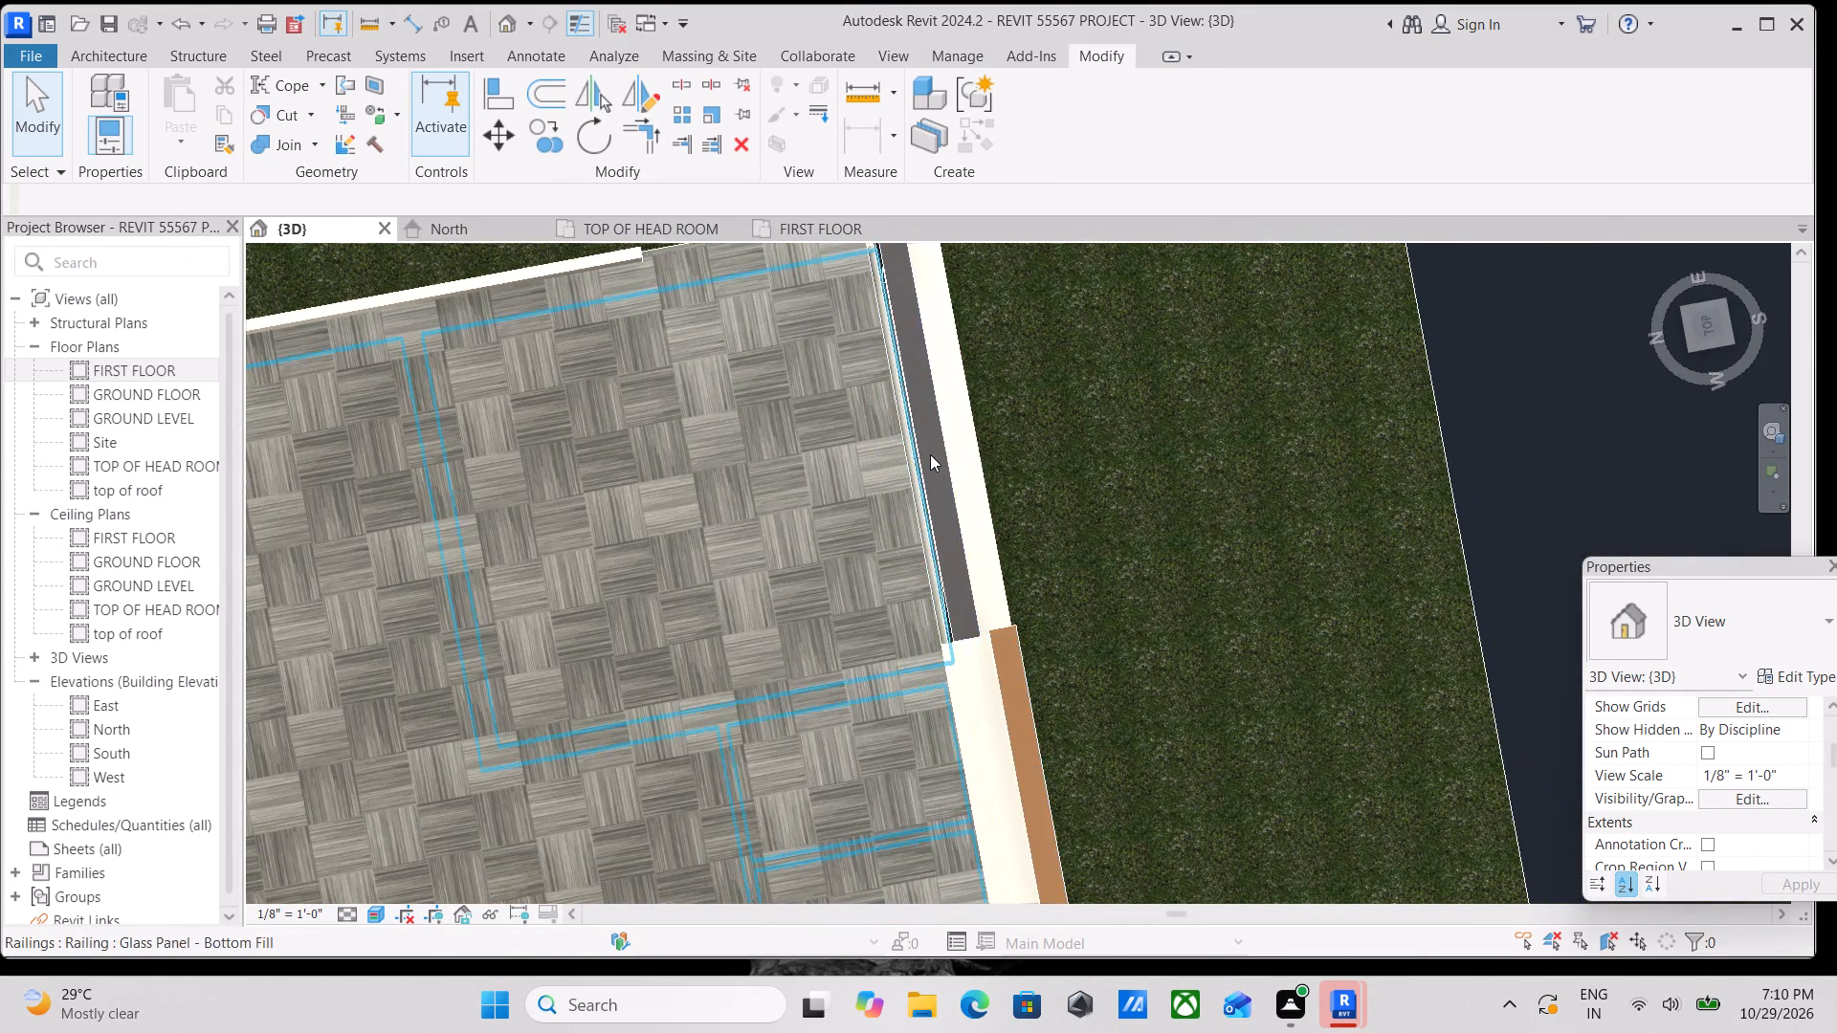
left_click(930, 454)
scroll(922, 454, "up", 13)
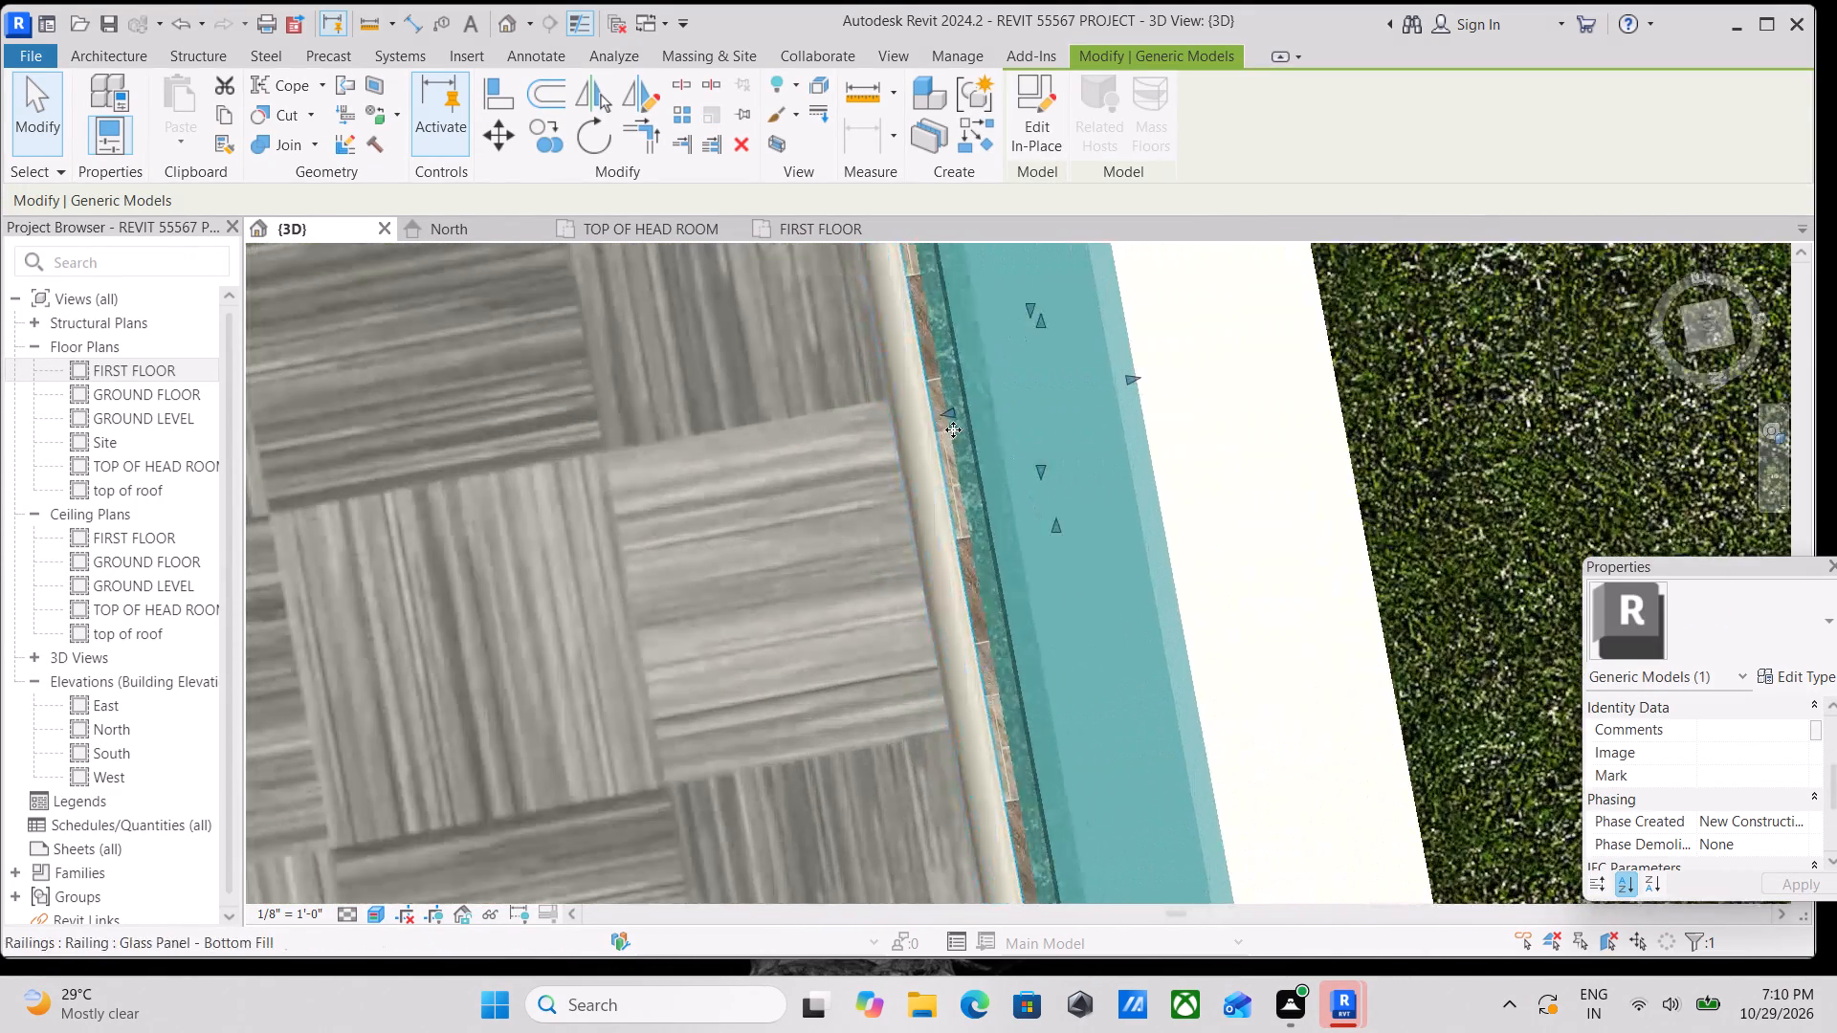
left_click_drag(950, 419, 928, 419)
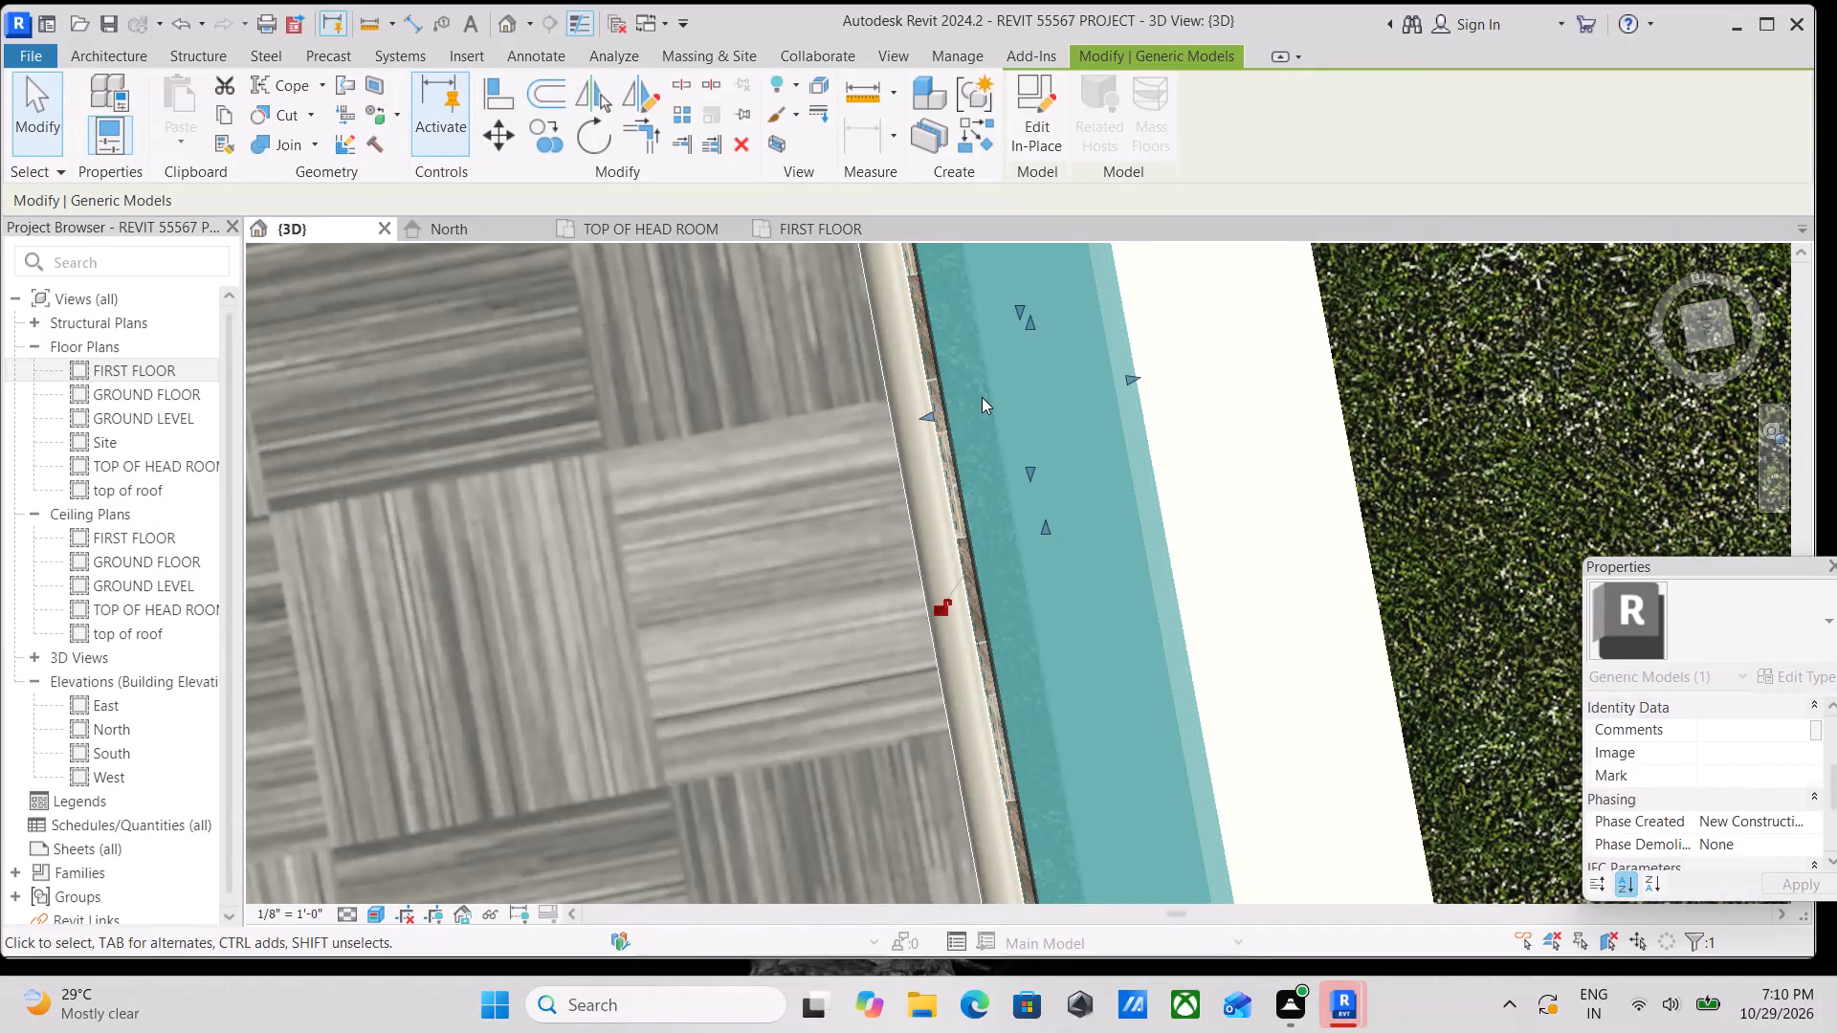
Fine-tune the frame's back face against the roof edge as seen from above and deselect the frame.
scroll(982, 397, "down", 4)
middle_click_drag(1098, 355, 837, 189, "shift")
scroll(1098, 355, "down", 1, "shift")
scroll(934, 427, "down", 1)
middle_click_drag(934, 427, 1209, 680)
left_click_drag(993, 498, 983, 500)
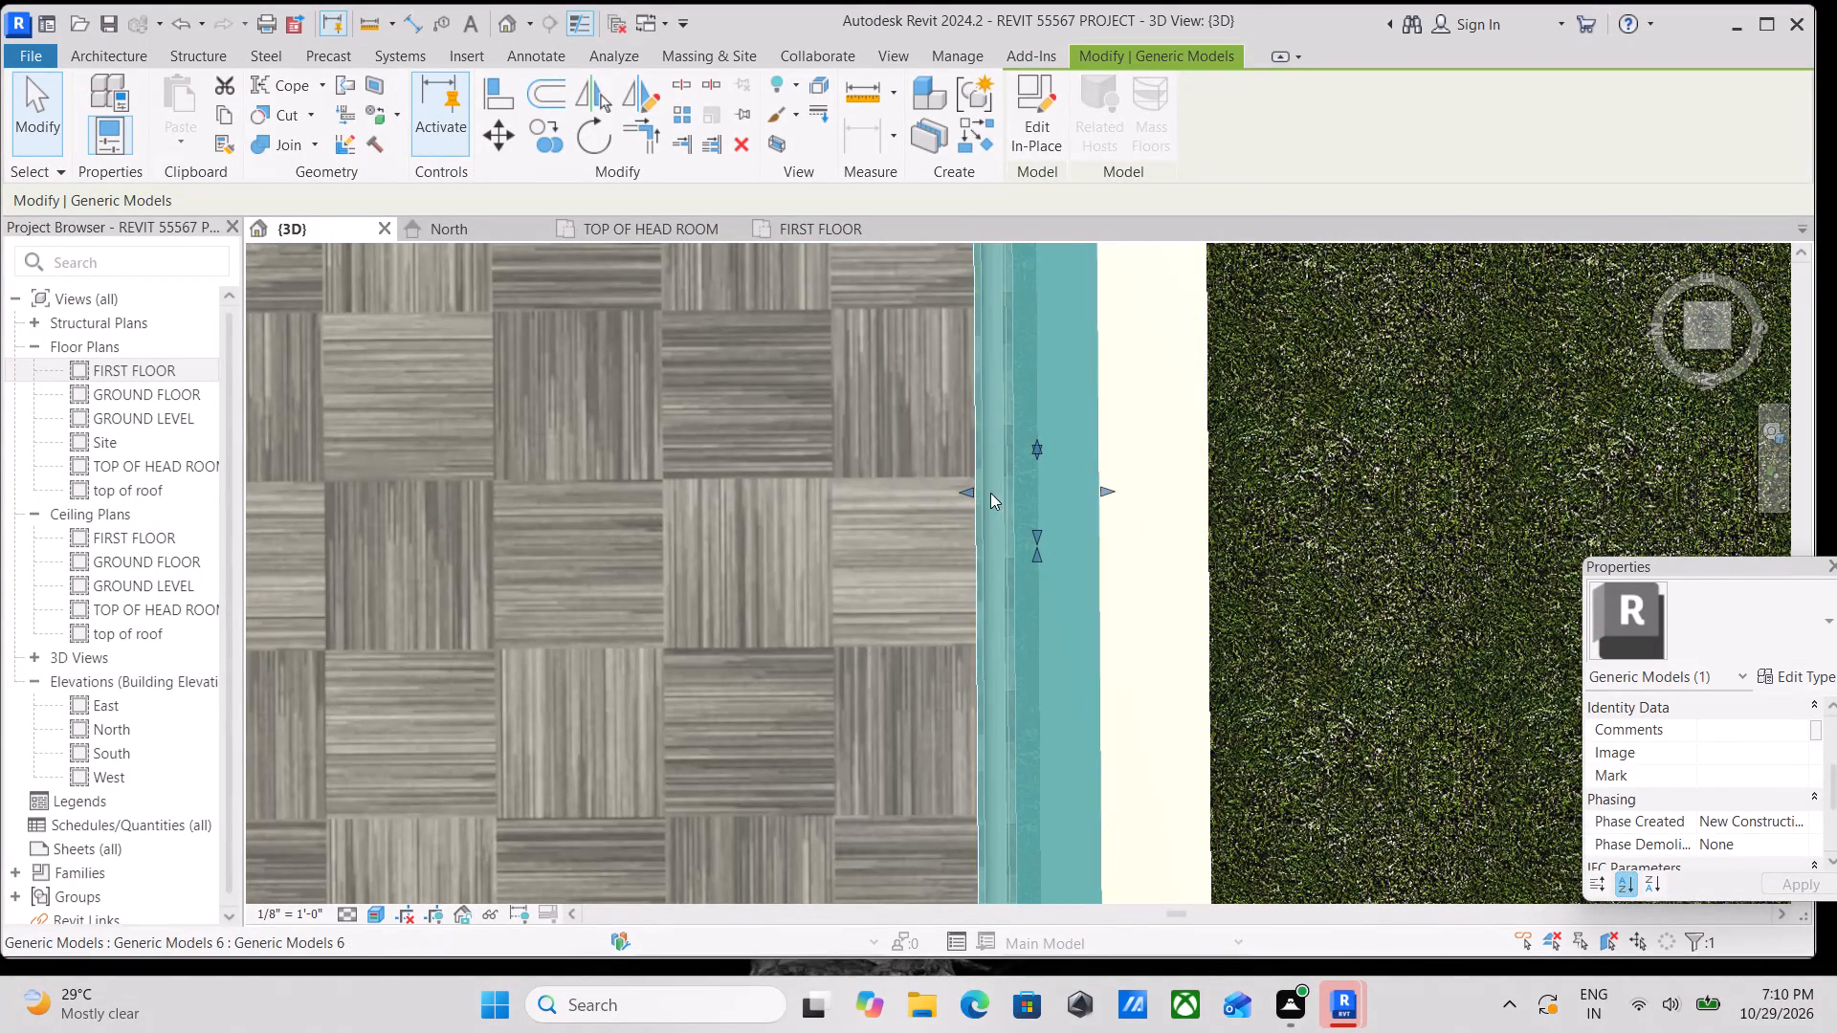
scroll(1091, 446, "down", 6)
key("Escape")
scroll(1149, 425, "down", 2)
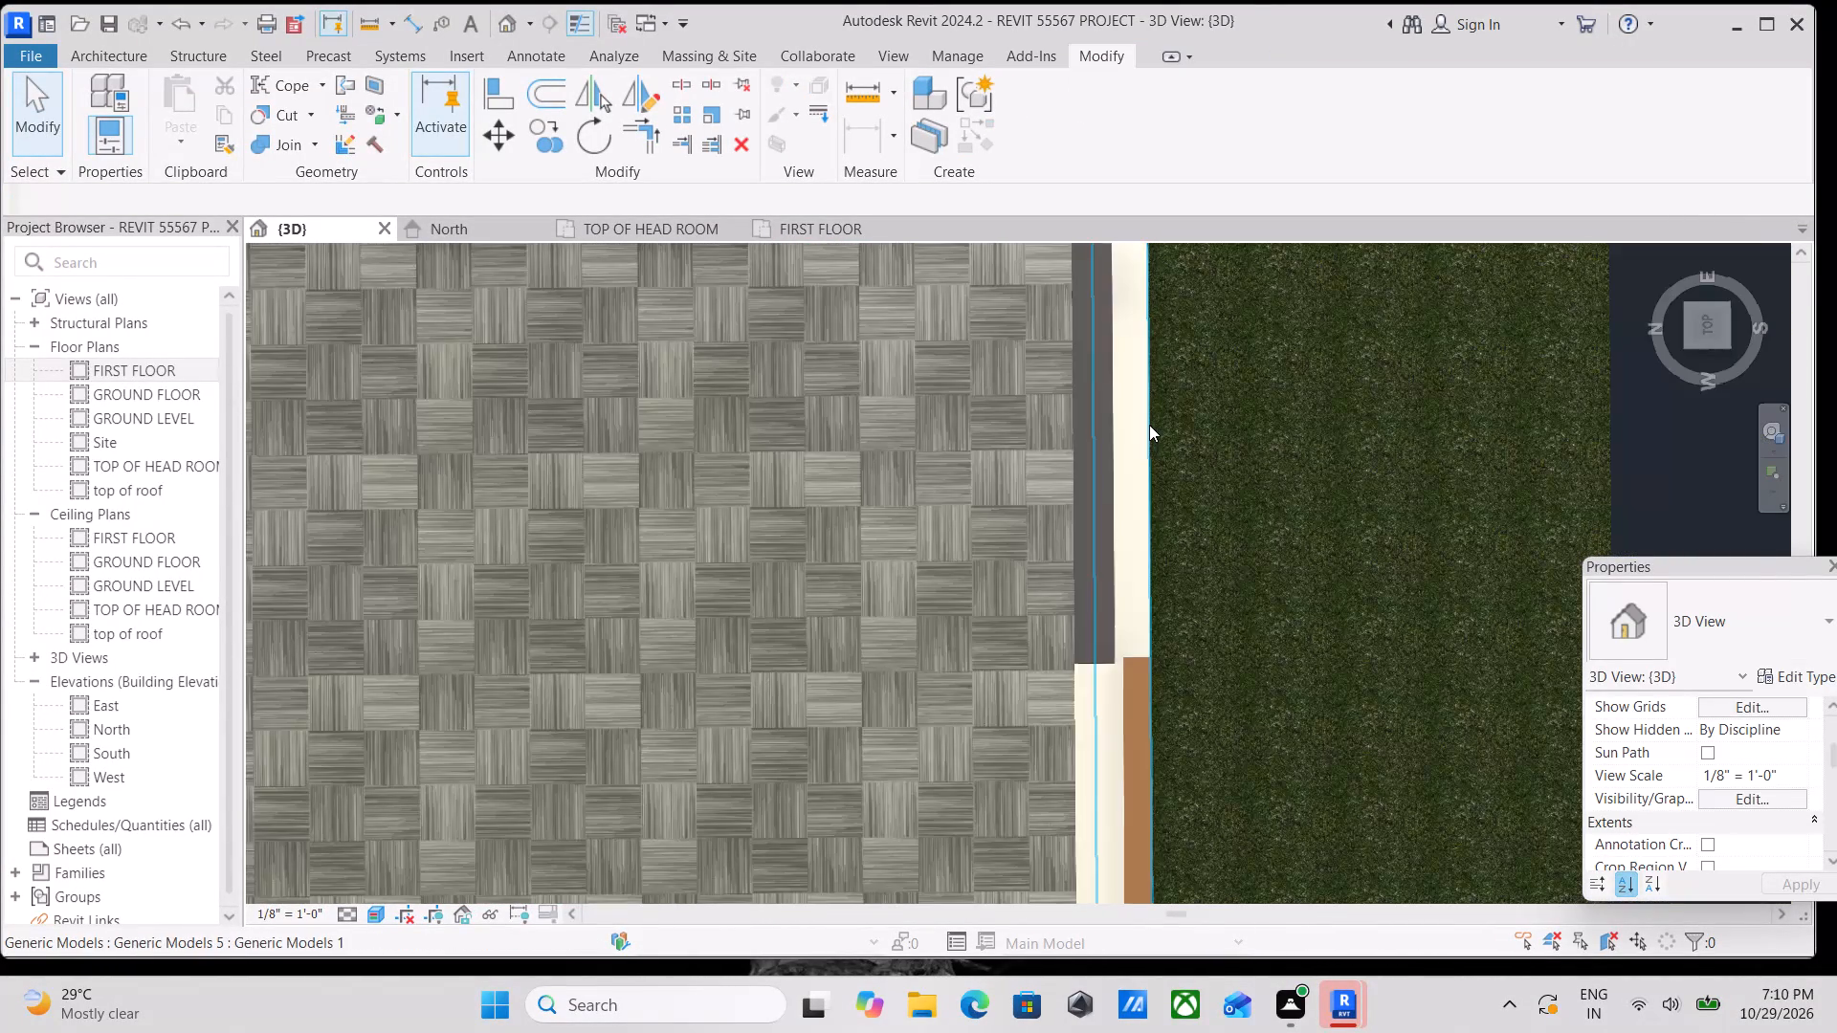
Examine the frame from the front and side, especially where its lower outer corner meets the white band and balcony wall.
middle_click_drag(1149, 425, 886, 184, "shift")
middle_click_drag(1165, 533, 1101, 220)
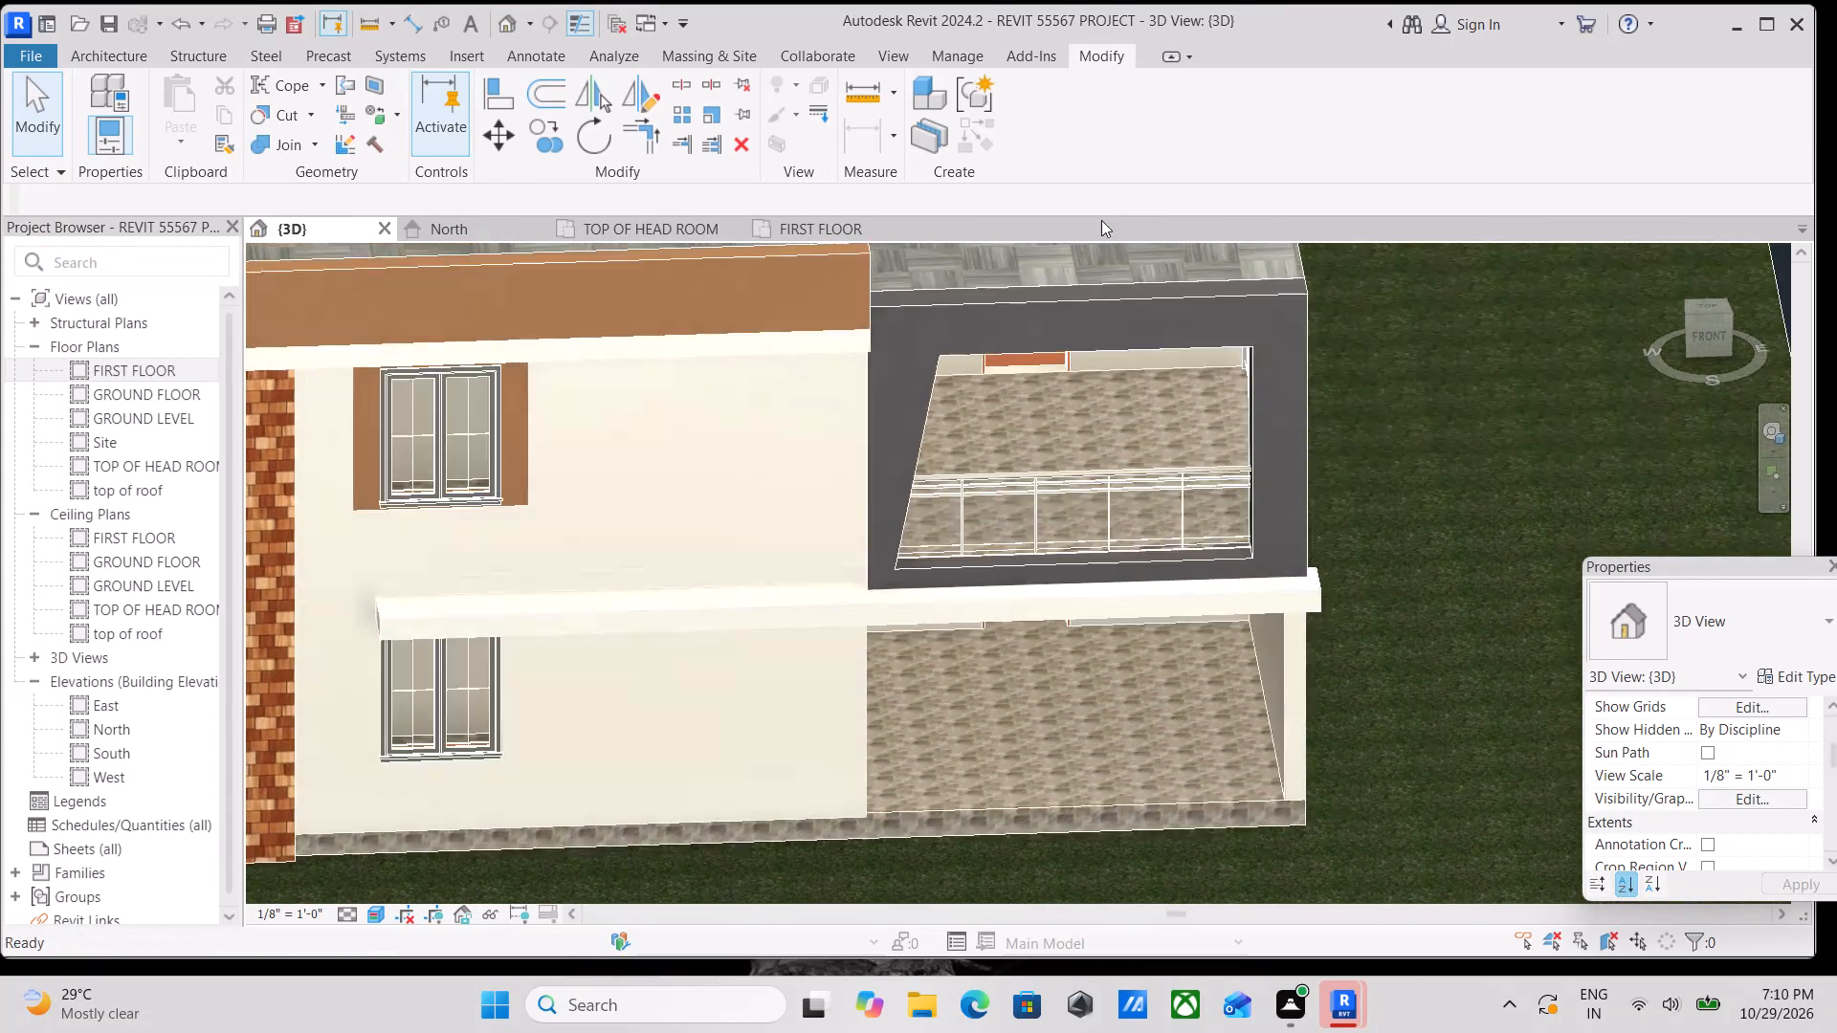
middle_click_drag(1097, 452, 735, 335)
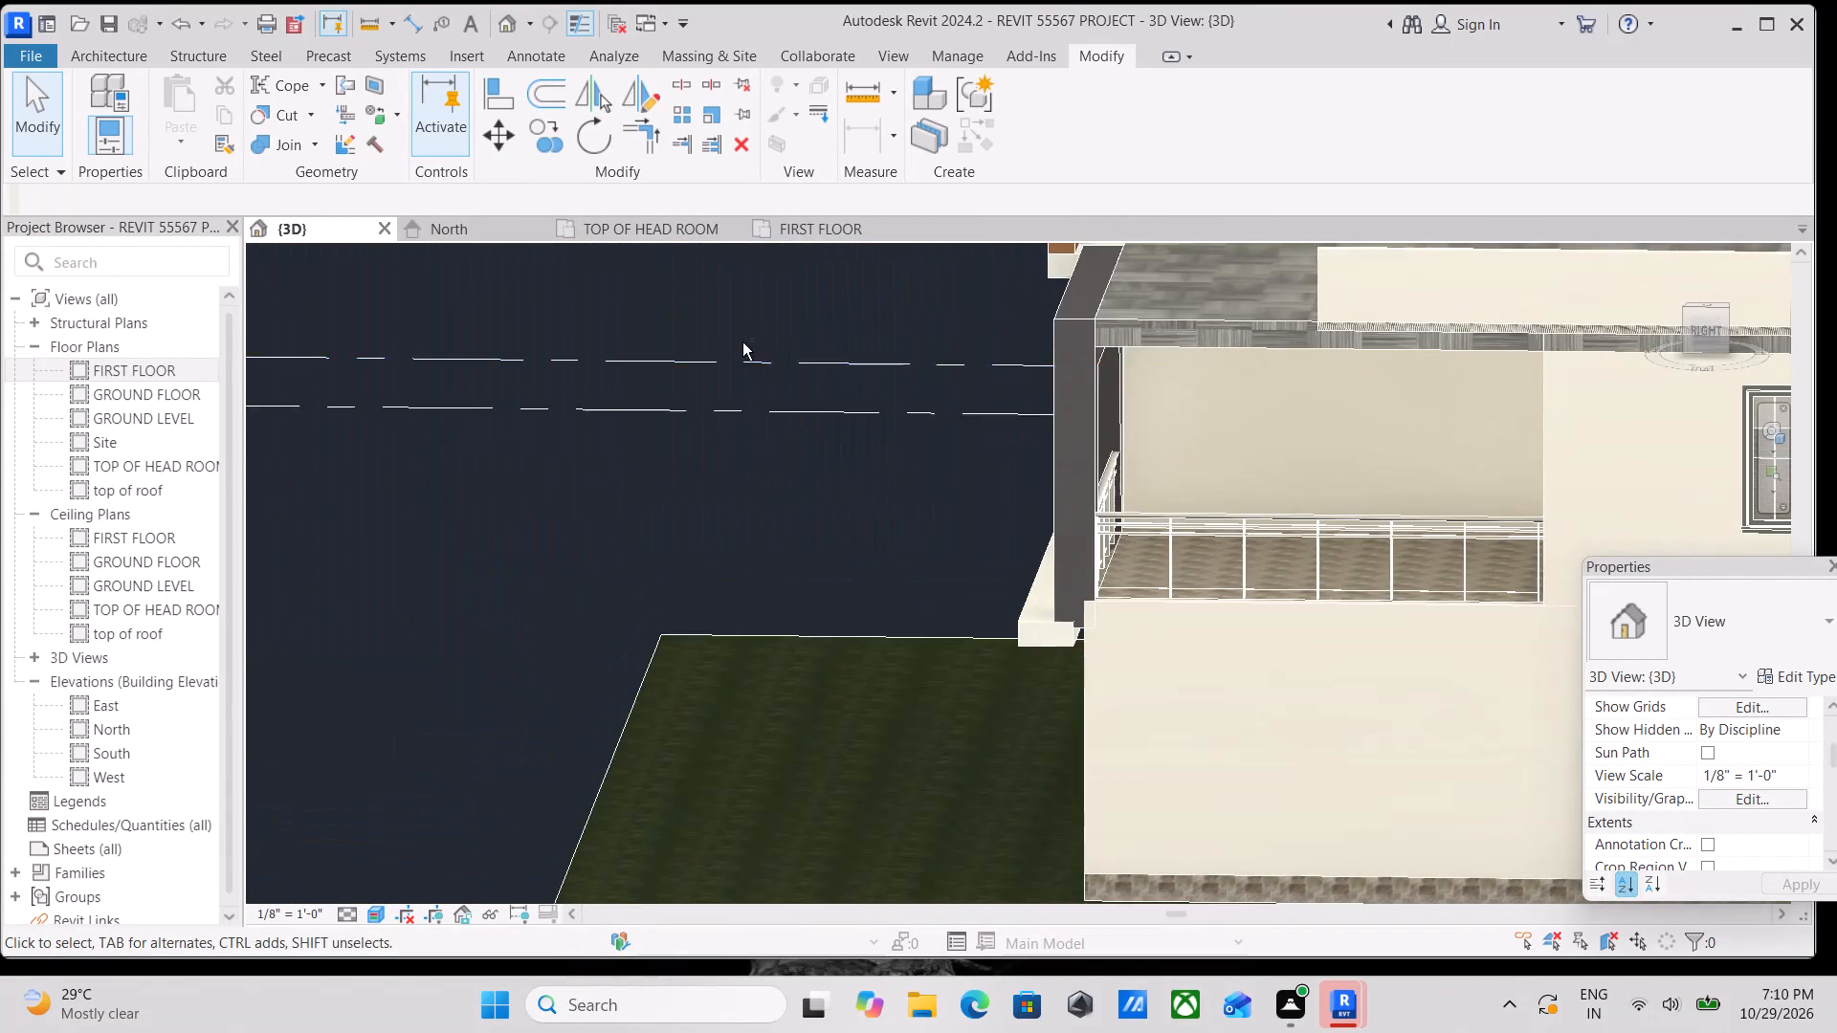
middle_click_drag(911, 521, 931, 648, "shift")
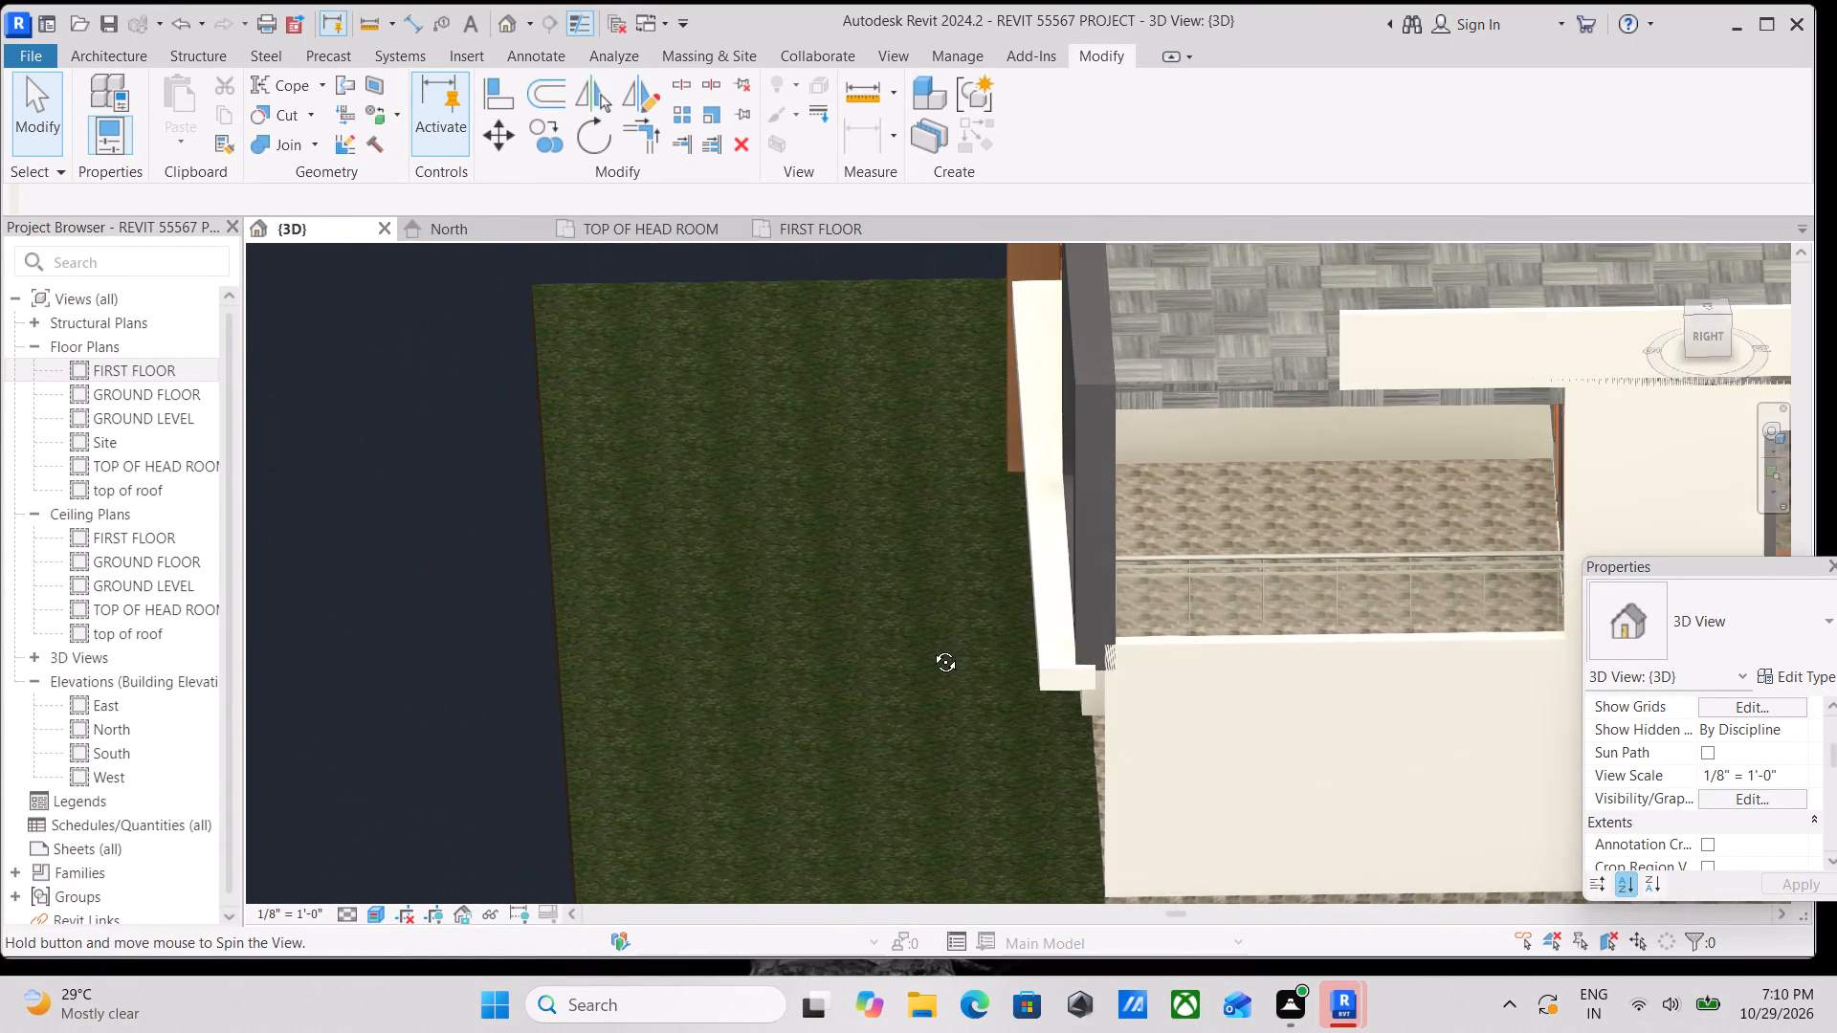
middle_click_drag(931, 648, 911, 491, "shift")
middle_click_drag(1062, 619, 1140, 618, "shift")
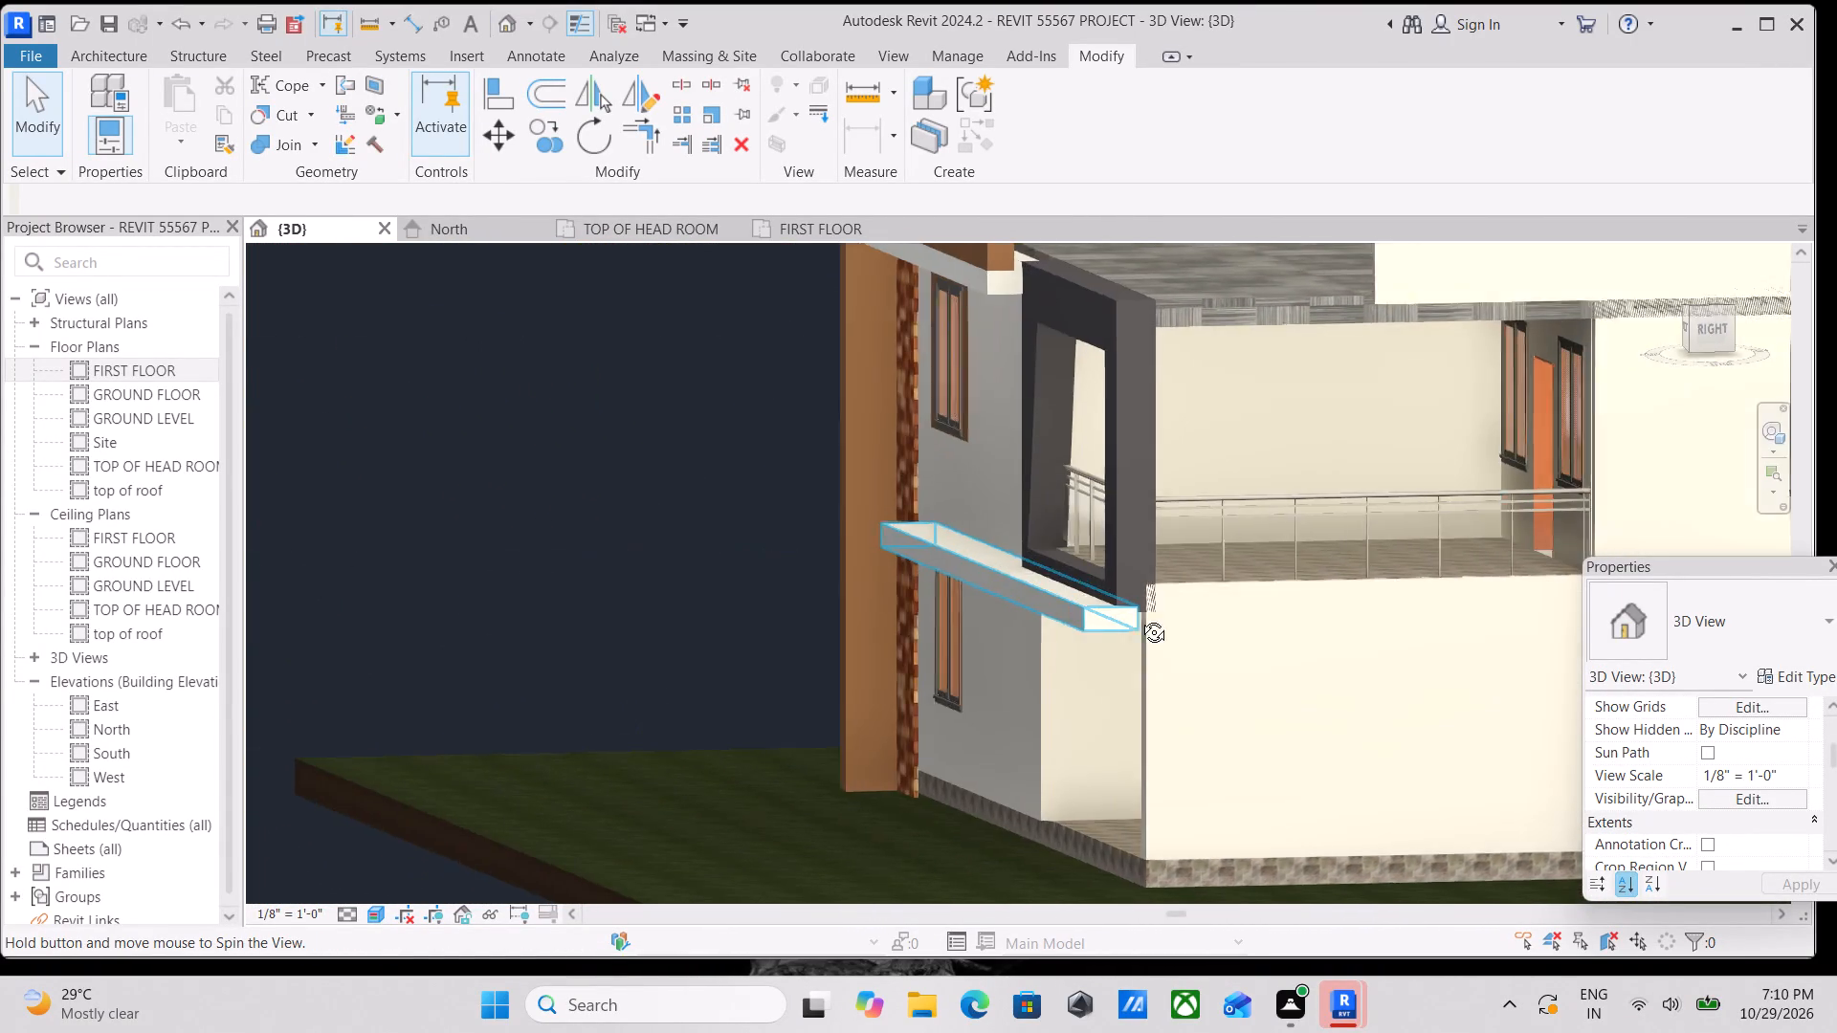
middle_click_drag(1140, 618, 1297, 632, "shift")
middle_click_drag(1236, 634, 1085, 647, "shift")
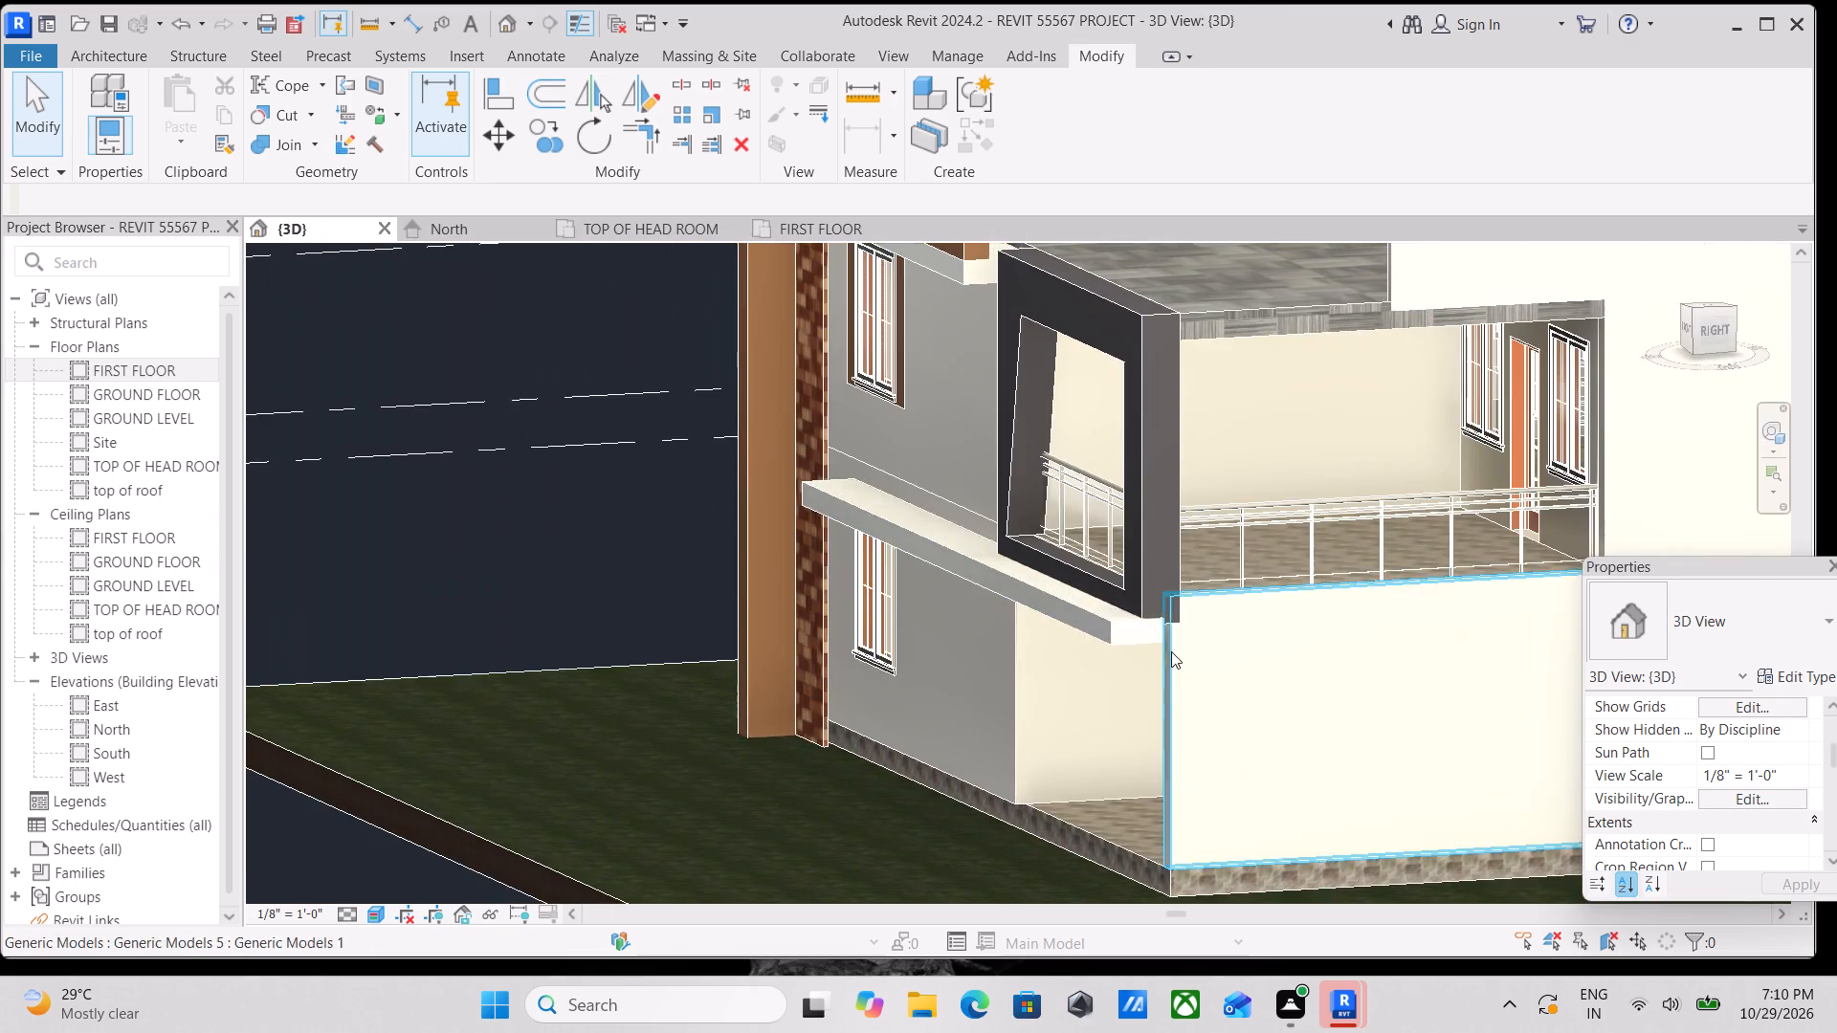
scroll(1171, 651, "up", 7)
middle_click_drag(1155, 642, 1024, 666)
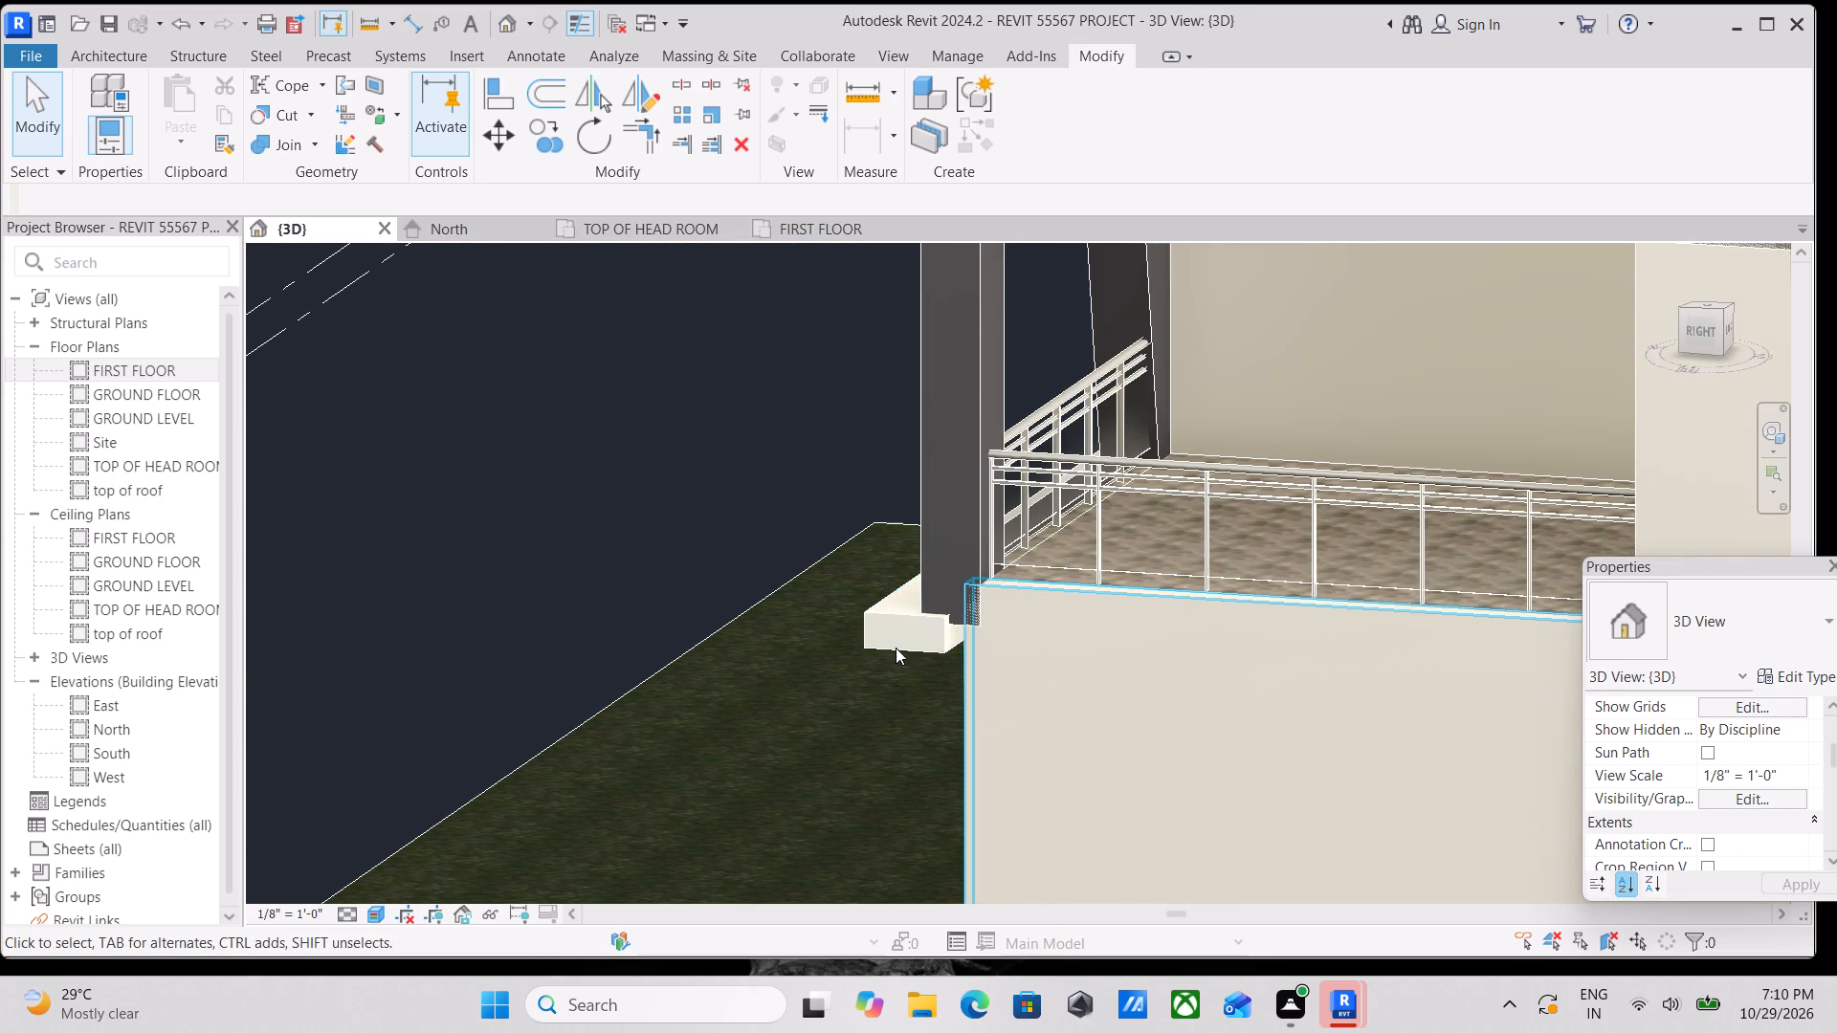
Examine the white band and the dark balcony frame from below, the side and the front.
left_click(896, 647)
middle_click_drag(931, 648, 1185, 332, "shift")
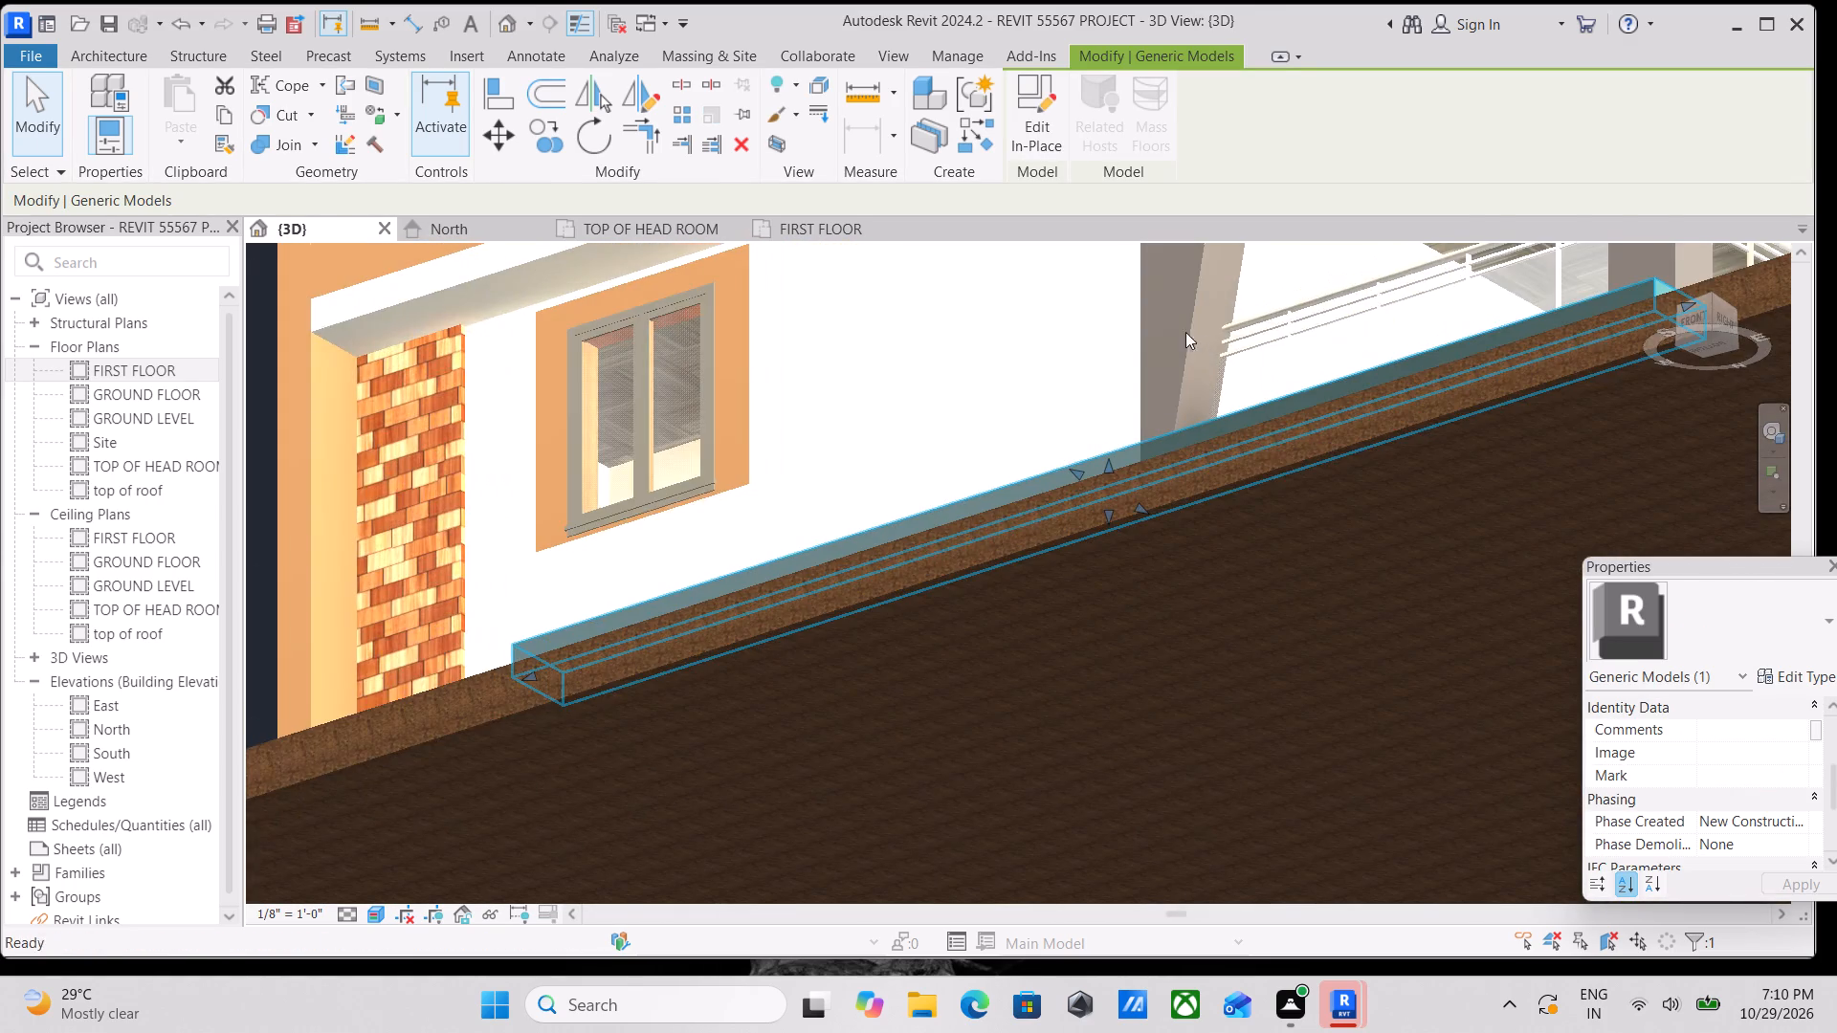
middle_click_drag(1225, 390, 1185, 662, "shift")
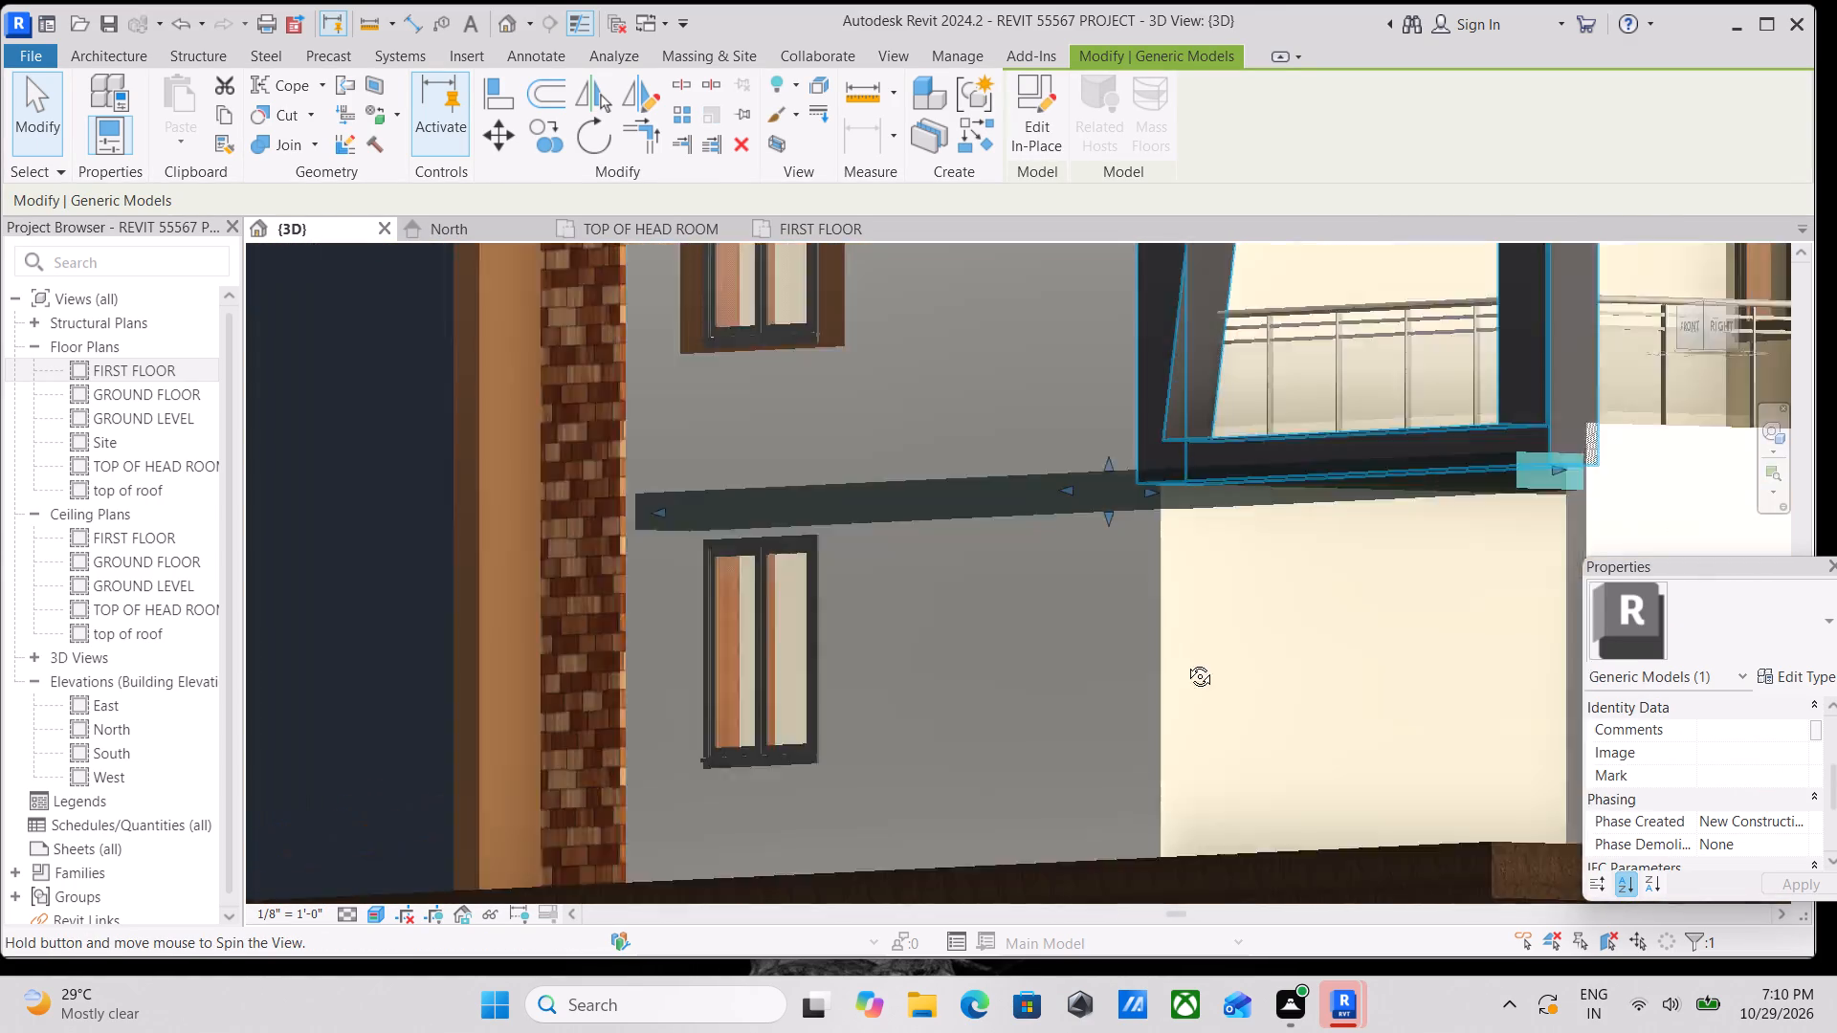
middle_click_drag(1185, 662, 1189, 680, "shift")
middle_click_drag(1187, 554, 1028, 626)
scroll(1042, 620, "down", 3)
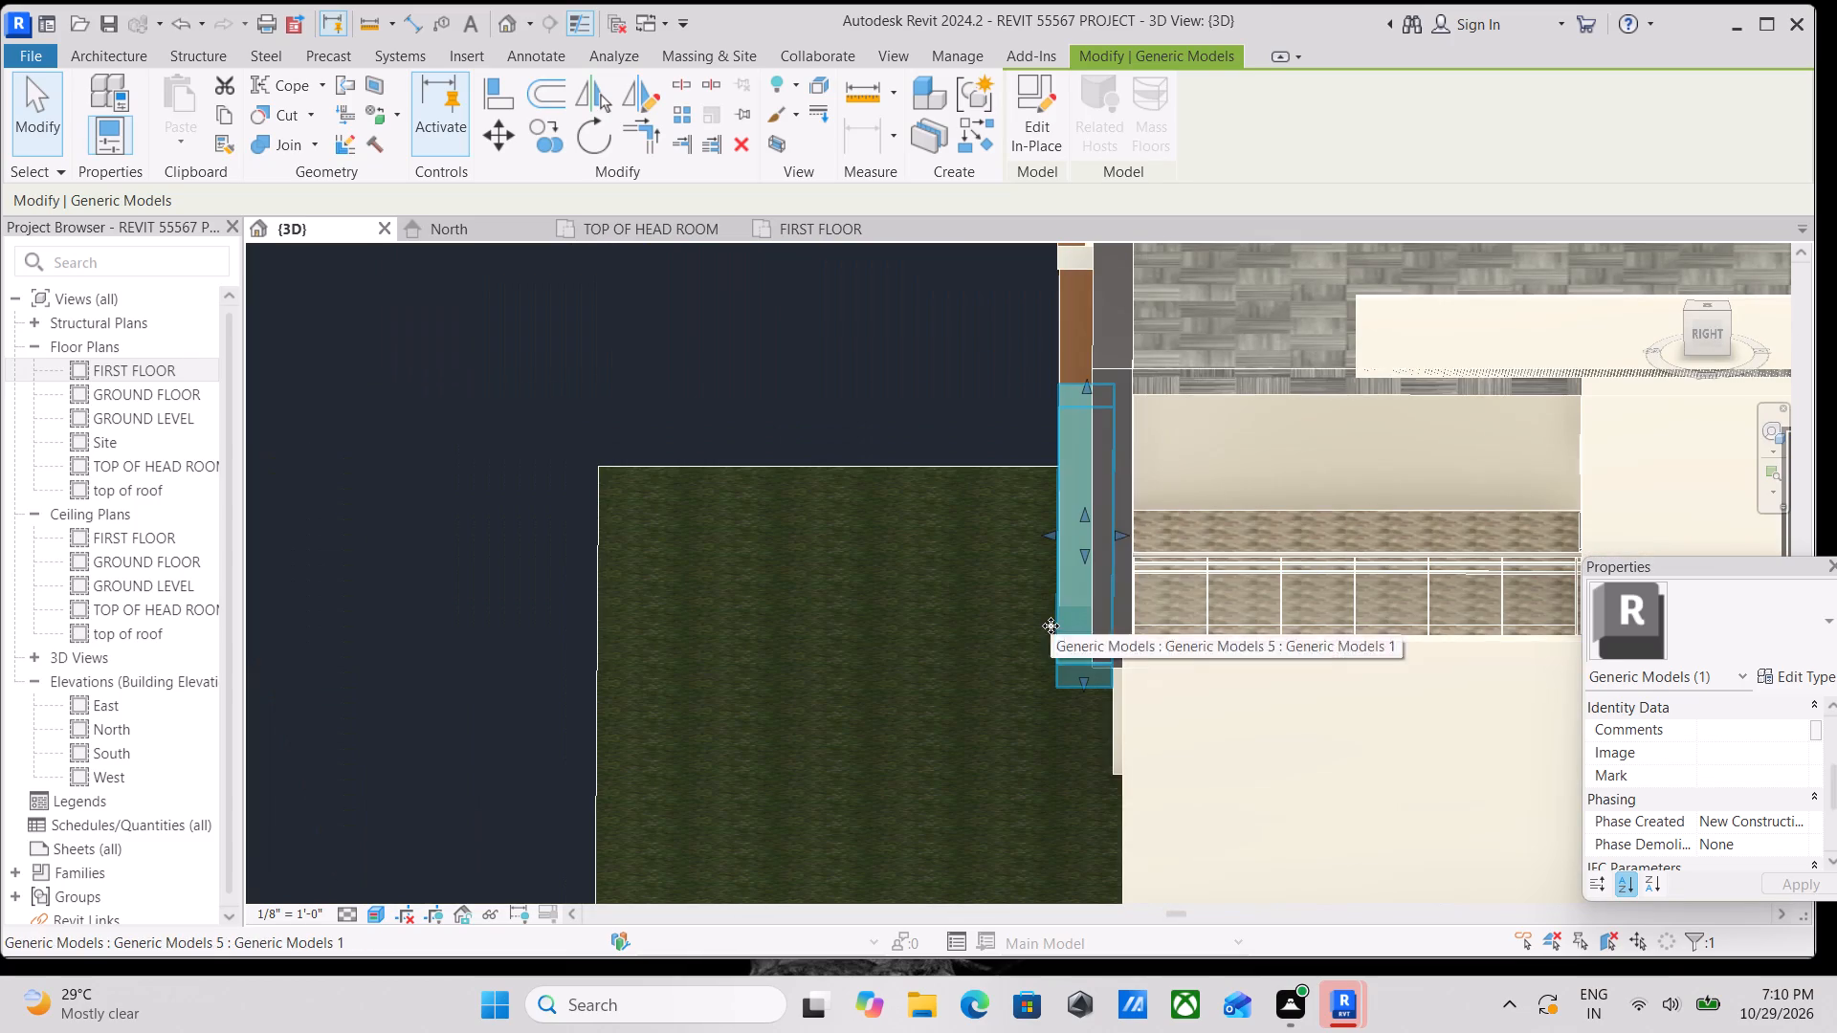
key("Escape")
scroll(1051, 626, "down", 2)
middle_click_drag(1135, 614, 1404, 686, "shift")
middle_click_drag(1335, 620, 1358, 616, "shift")
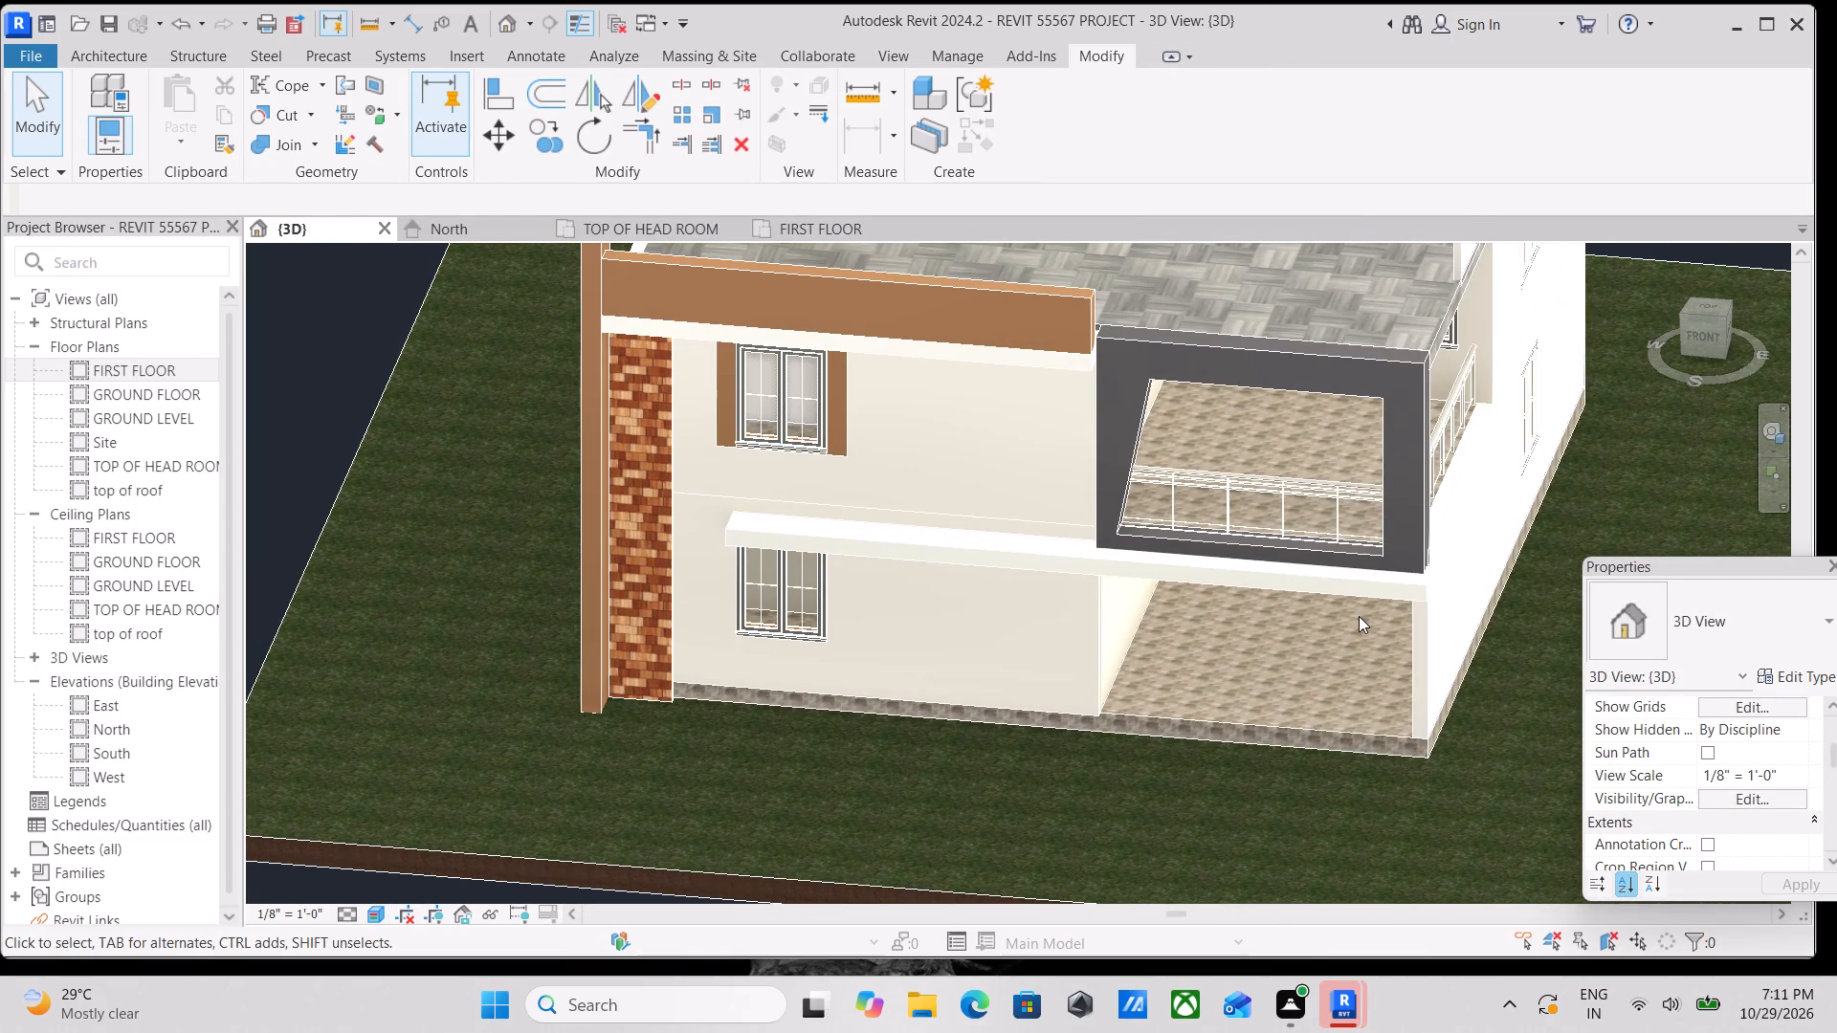
Examine the balcony's side opening and the corner where the frame, white band and side wall meet.
middle_click_drag(1480, 606, 1138, 584, "shift")
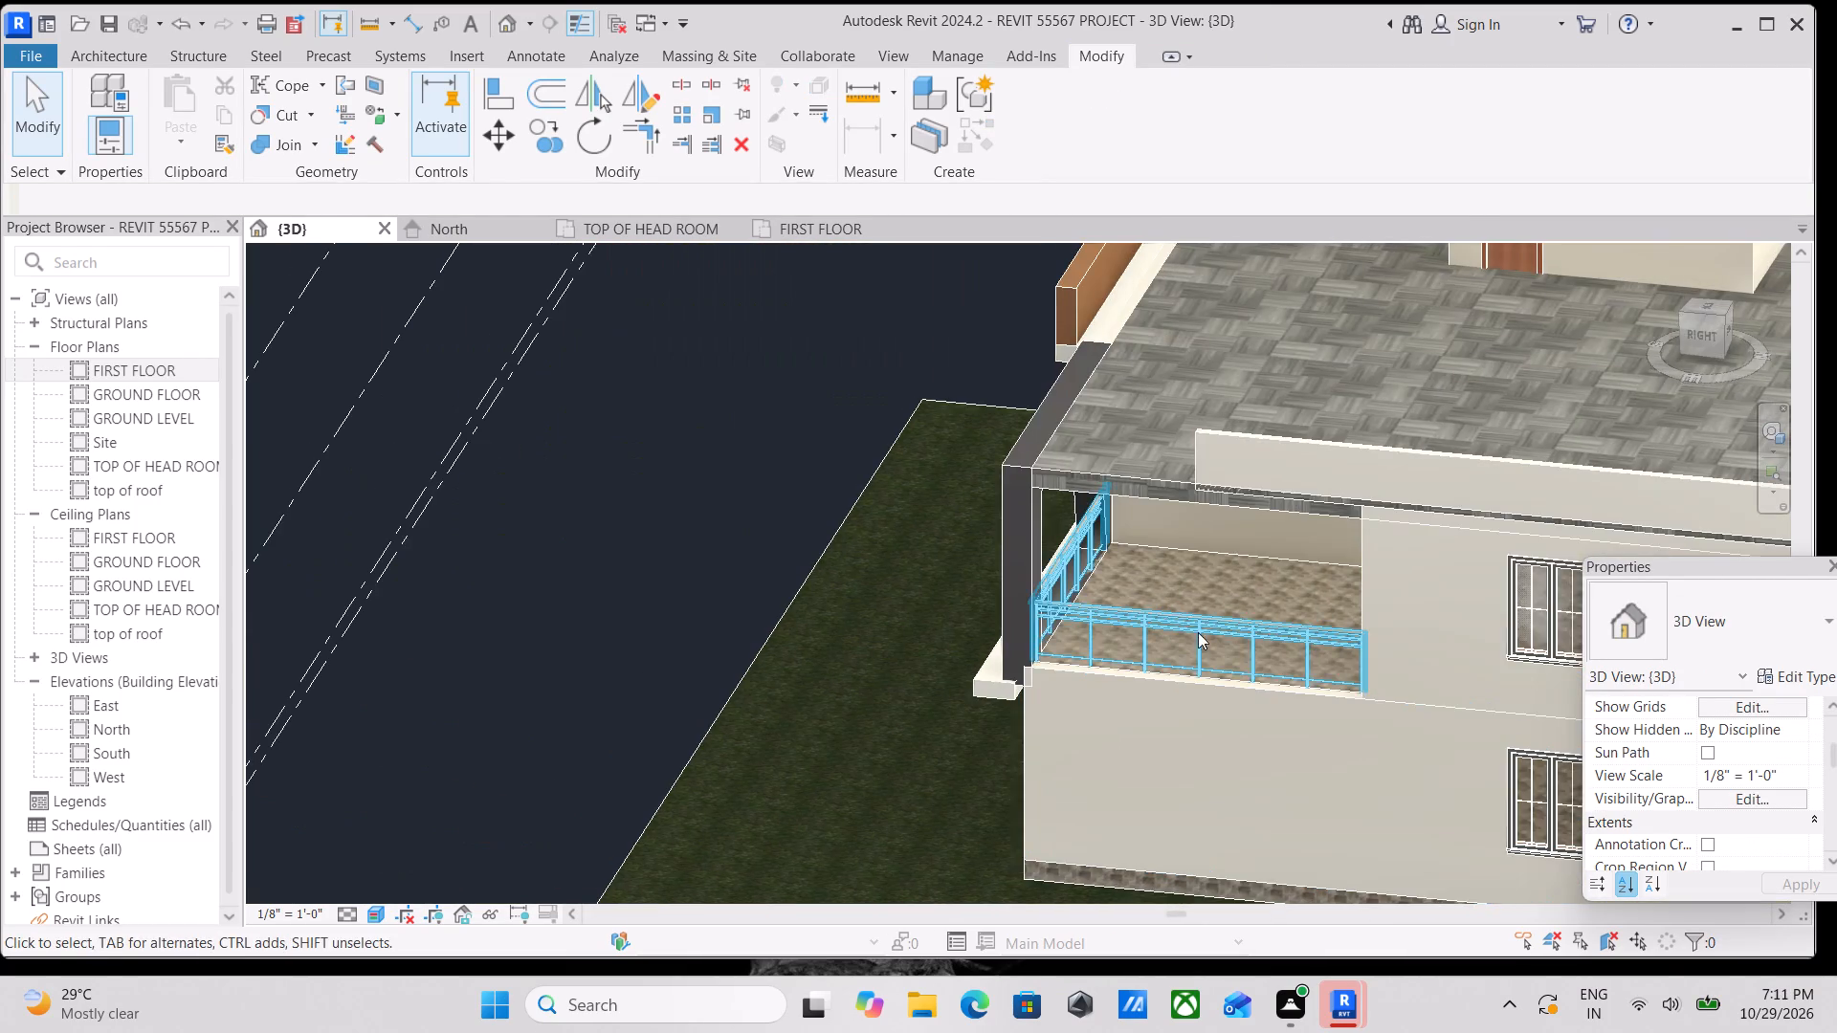
scroll(1191, 659, "up", 7)
scroll(951, 614, "up", 3)
scroll(788, 610, "up", 1)
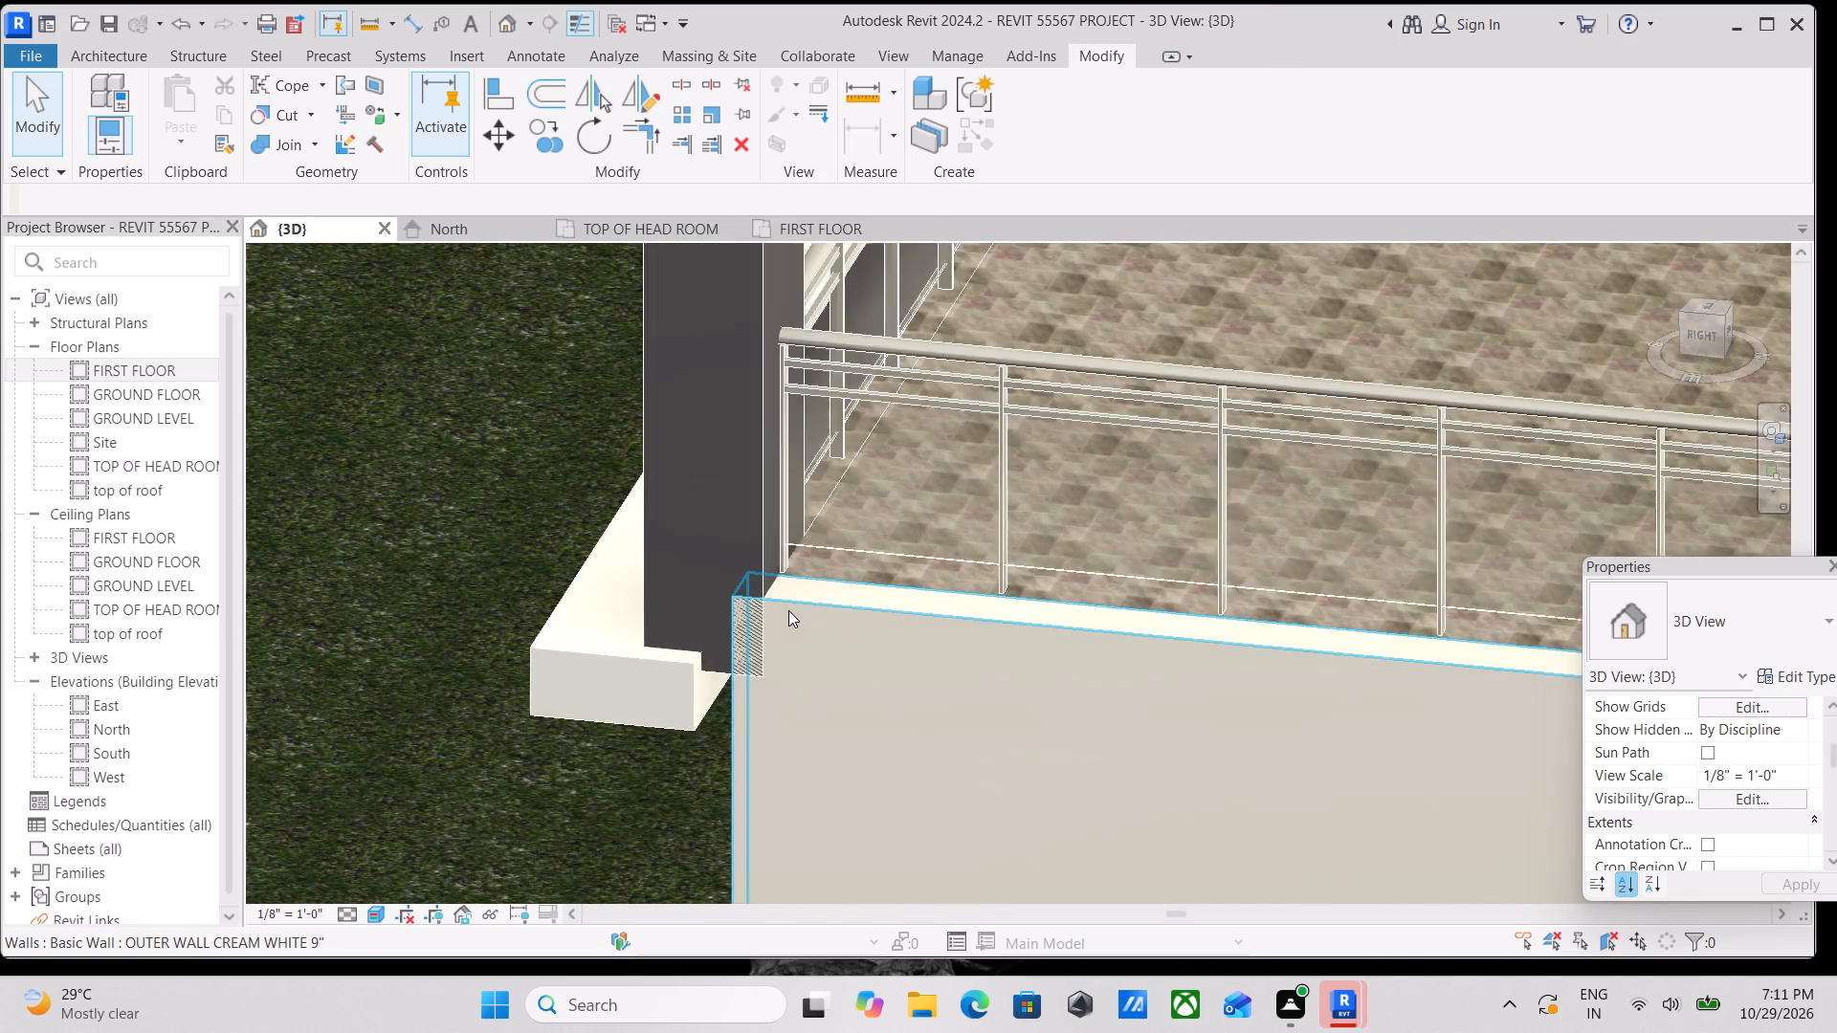
scroll(788, 610, "up", 2)
scroll(757, 600, "down", 3)
middle_click_drag(860, 590, 878, 634)
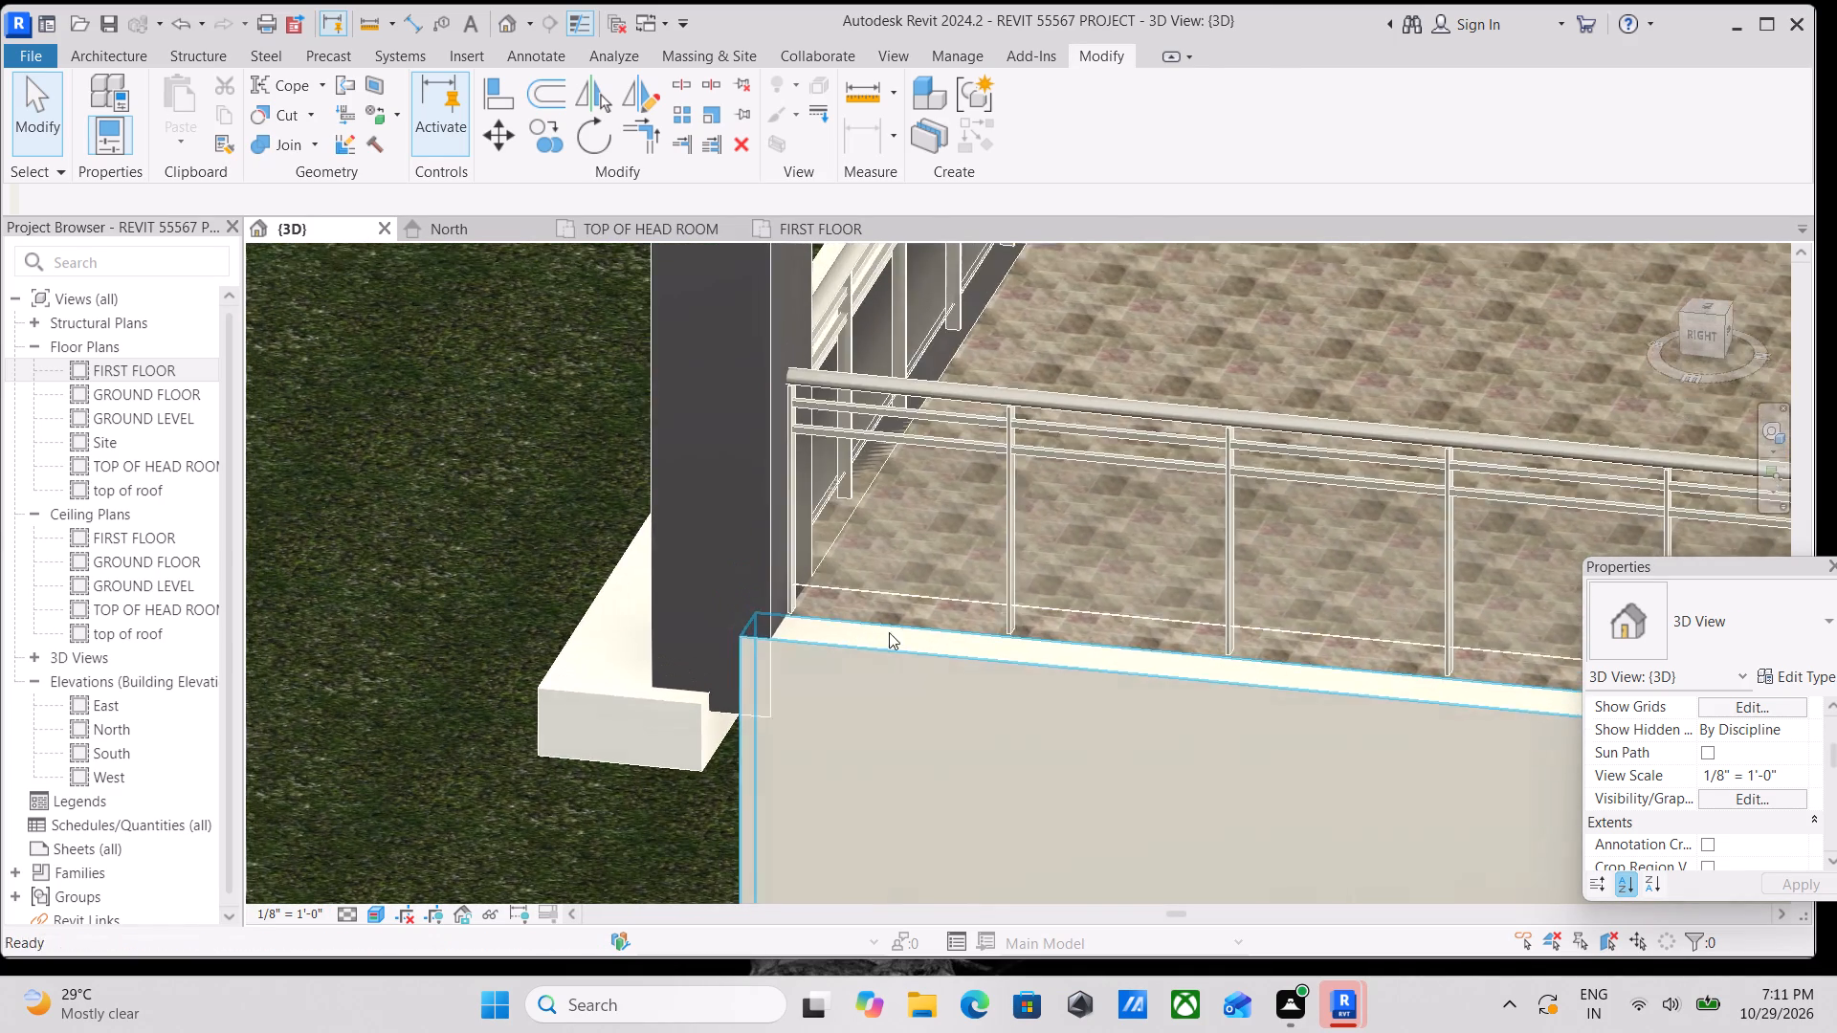
scroll(928, 622, "down", 3)
middle_click_drag(952, 629, 1042, 598)
scroll(891, 629, "up", 1)
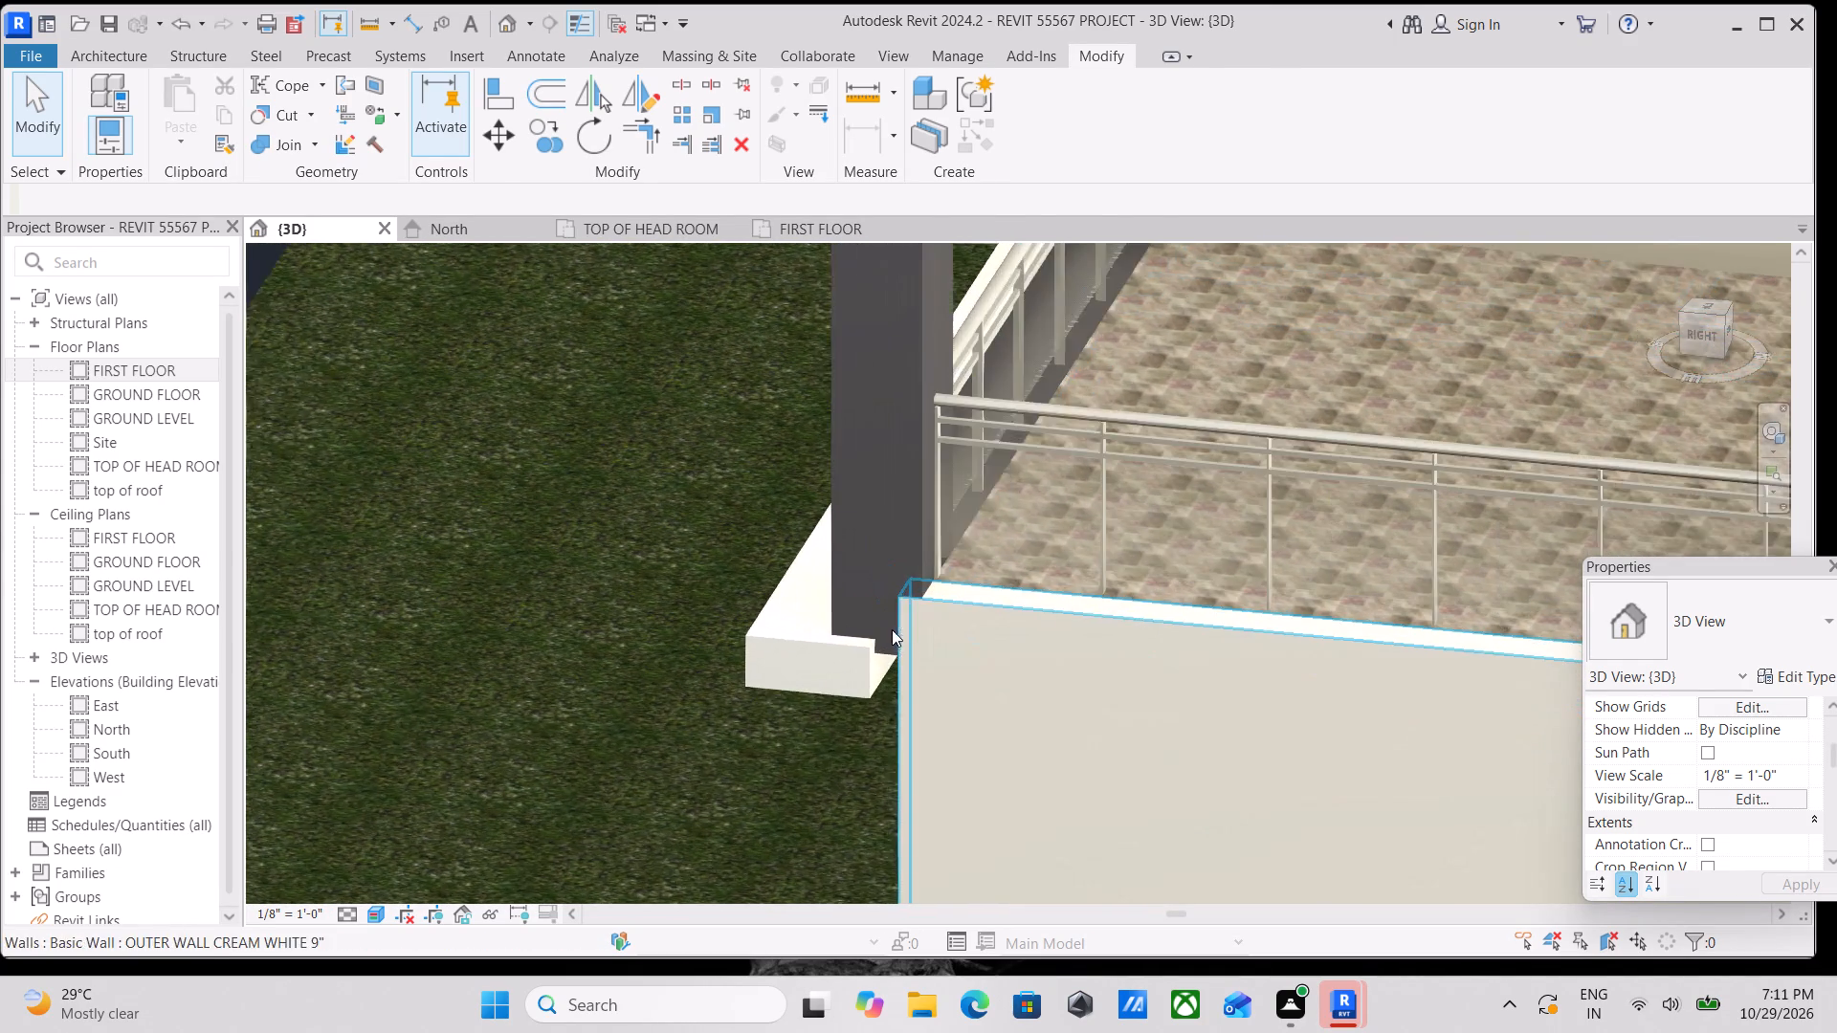
scroll(892, 629, "up", 2)
middle_click_drag(1008, 553, 1082, 555)
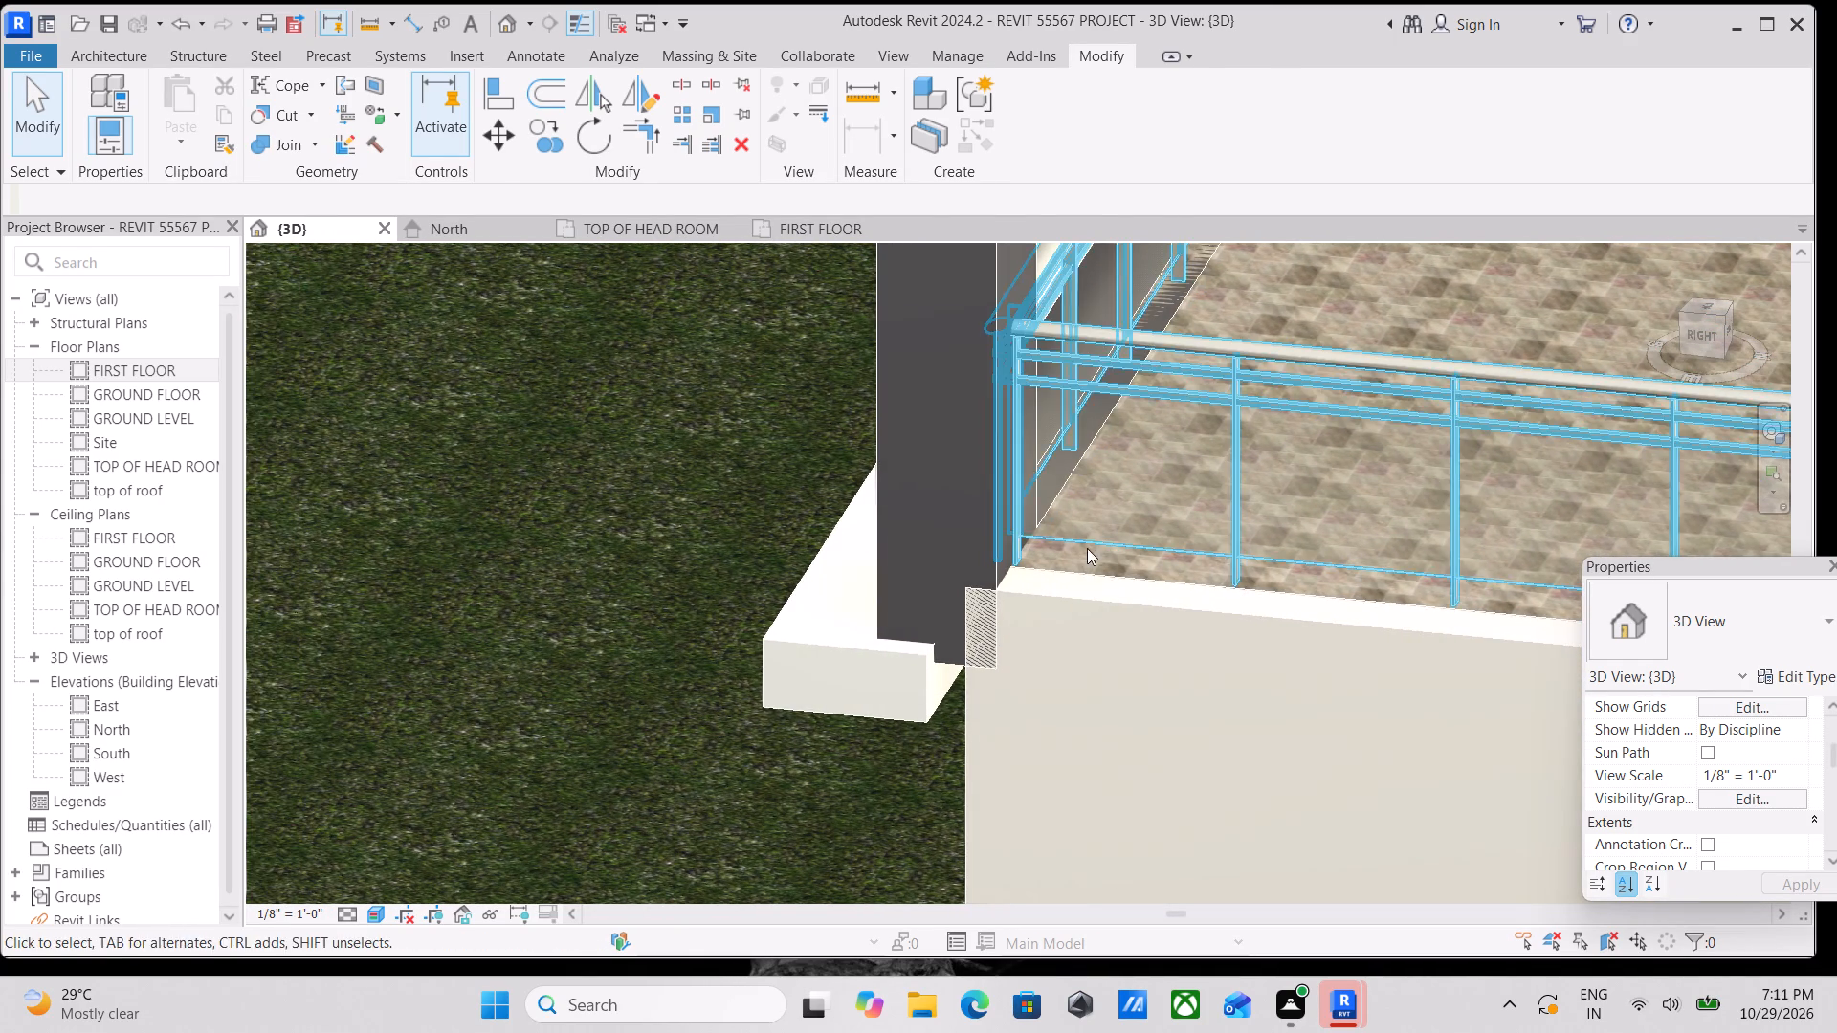
scroll(1092, 542, "down", 1)
middle_click_drag(1092, 542, 1091, 566)
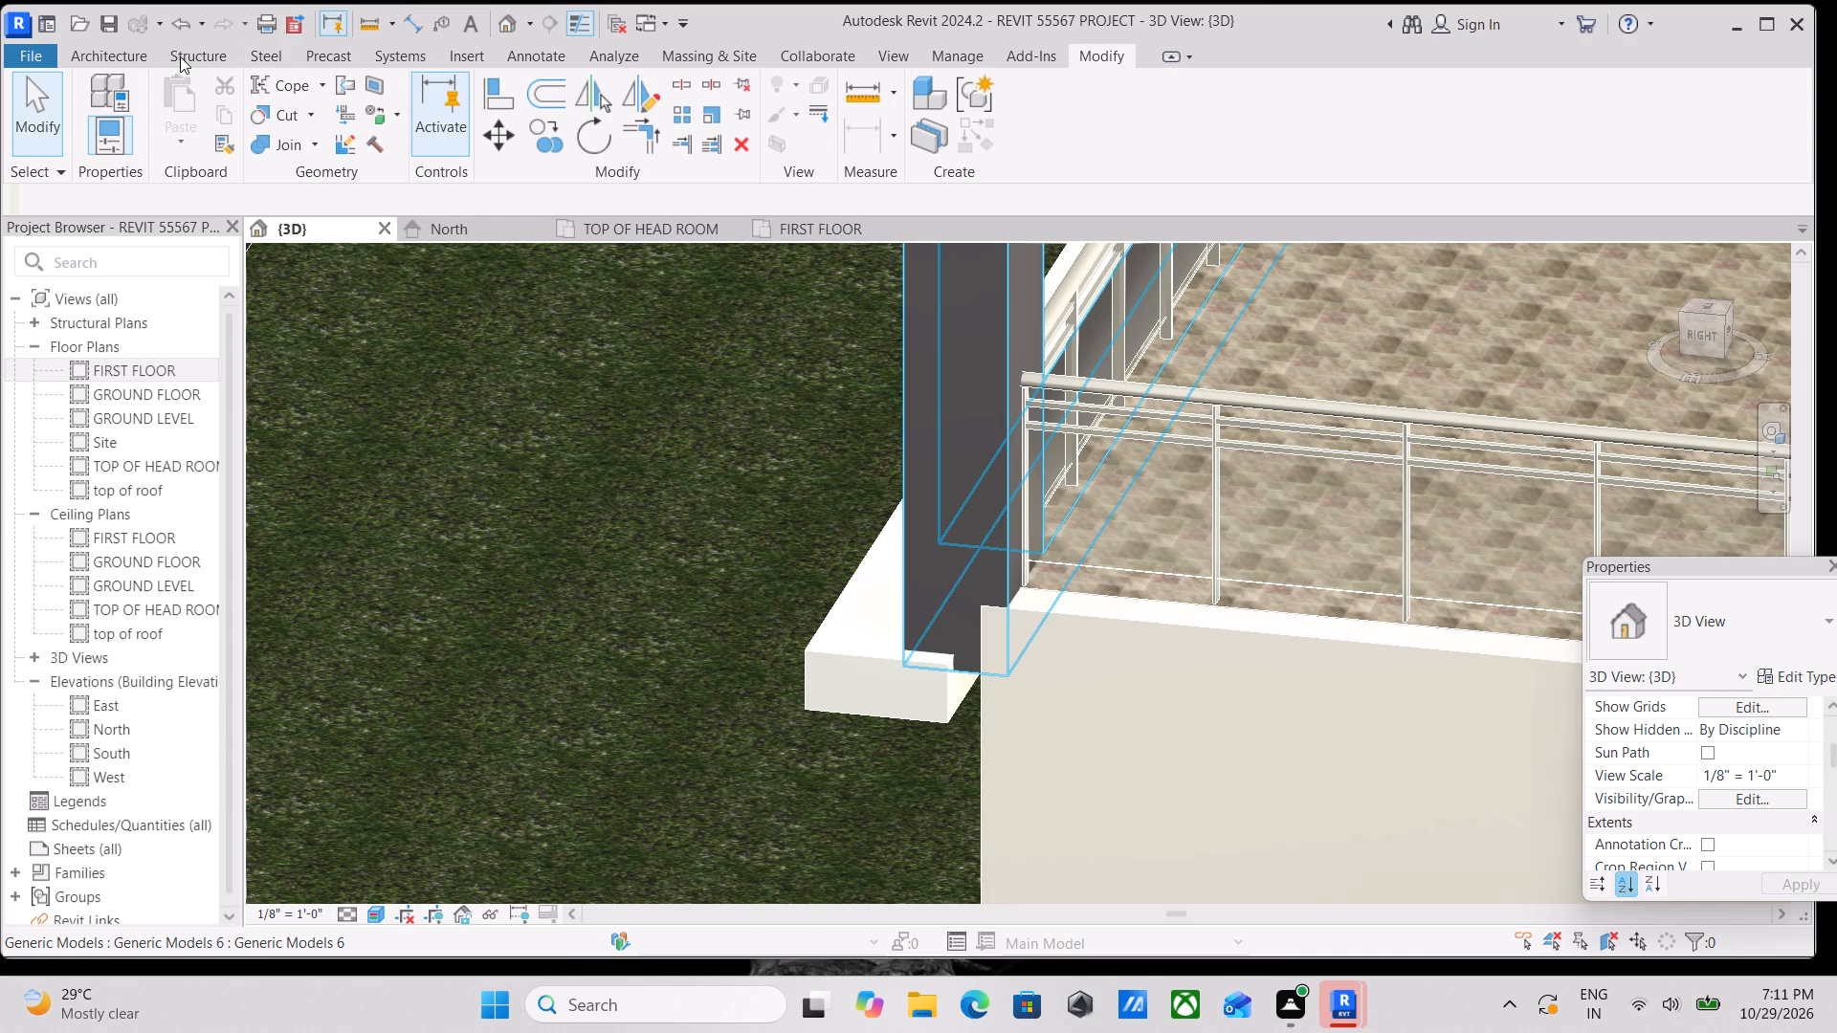
Start an in-place Generic Models component and set its work plane to the outer face of the balcony's side wall.
left_click(113, 57)
left_click(250, 136)
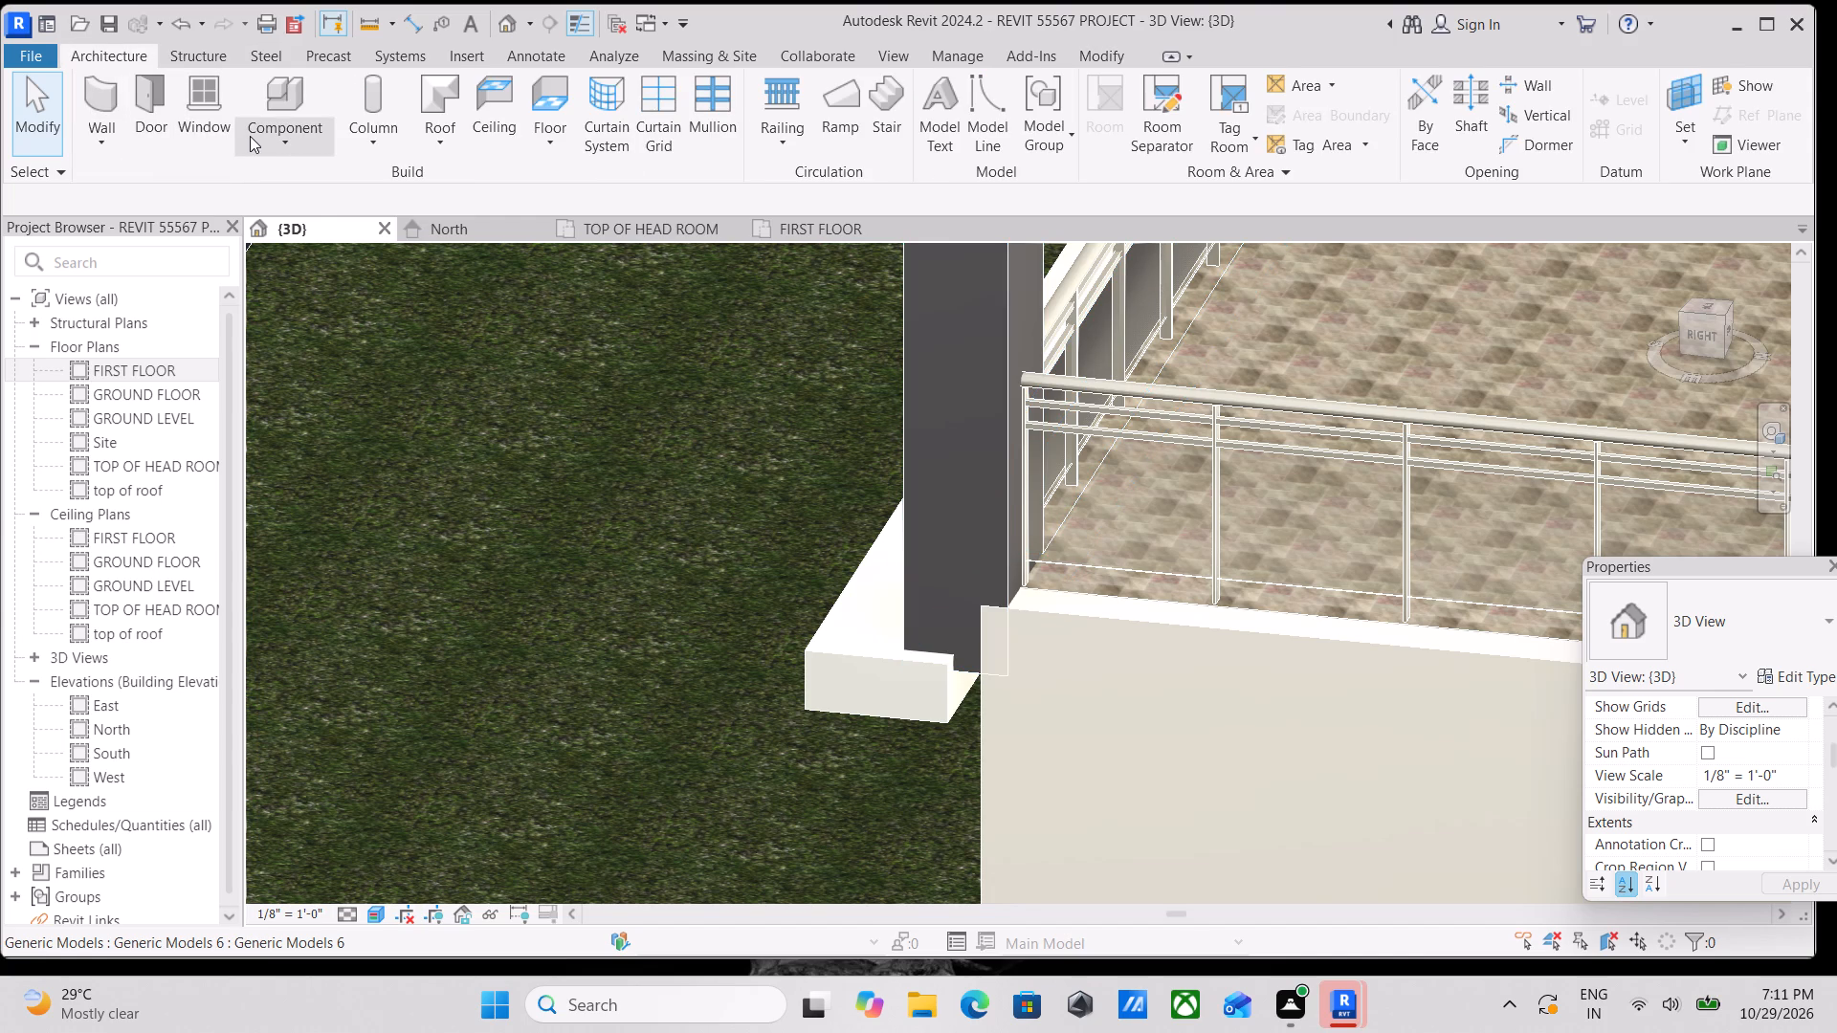
left_click(276, 235)
scroll(815, 492, "down", 4)
left_click(828, 494)
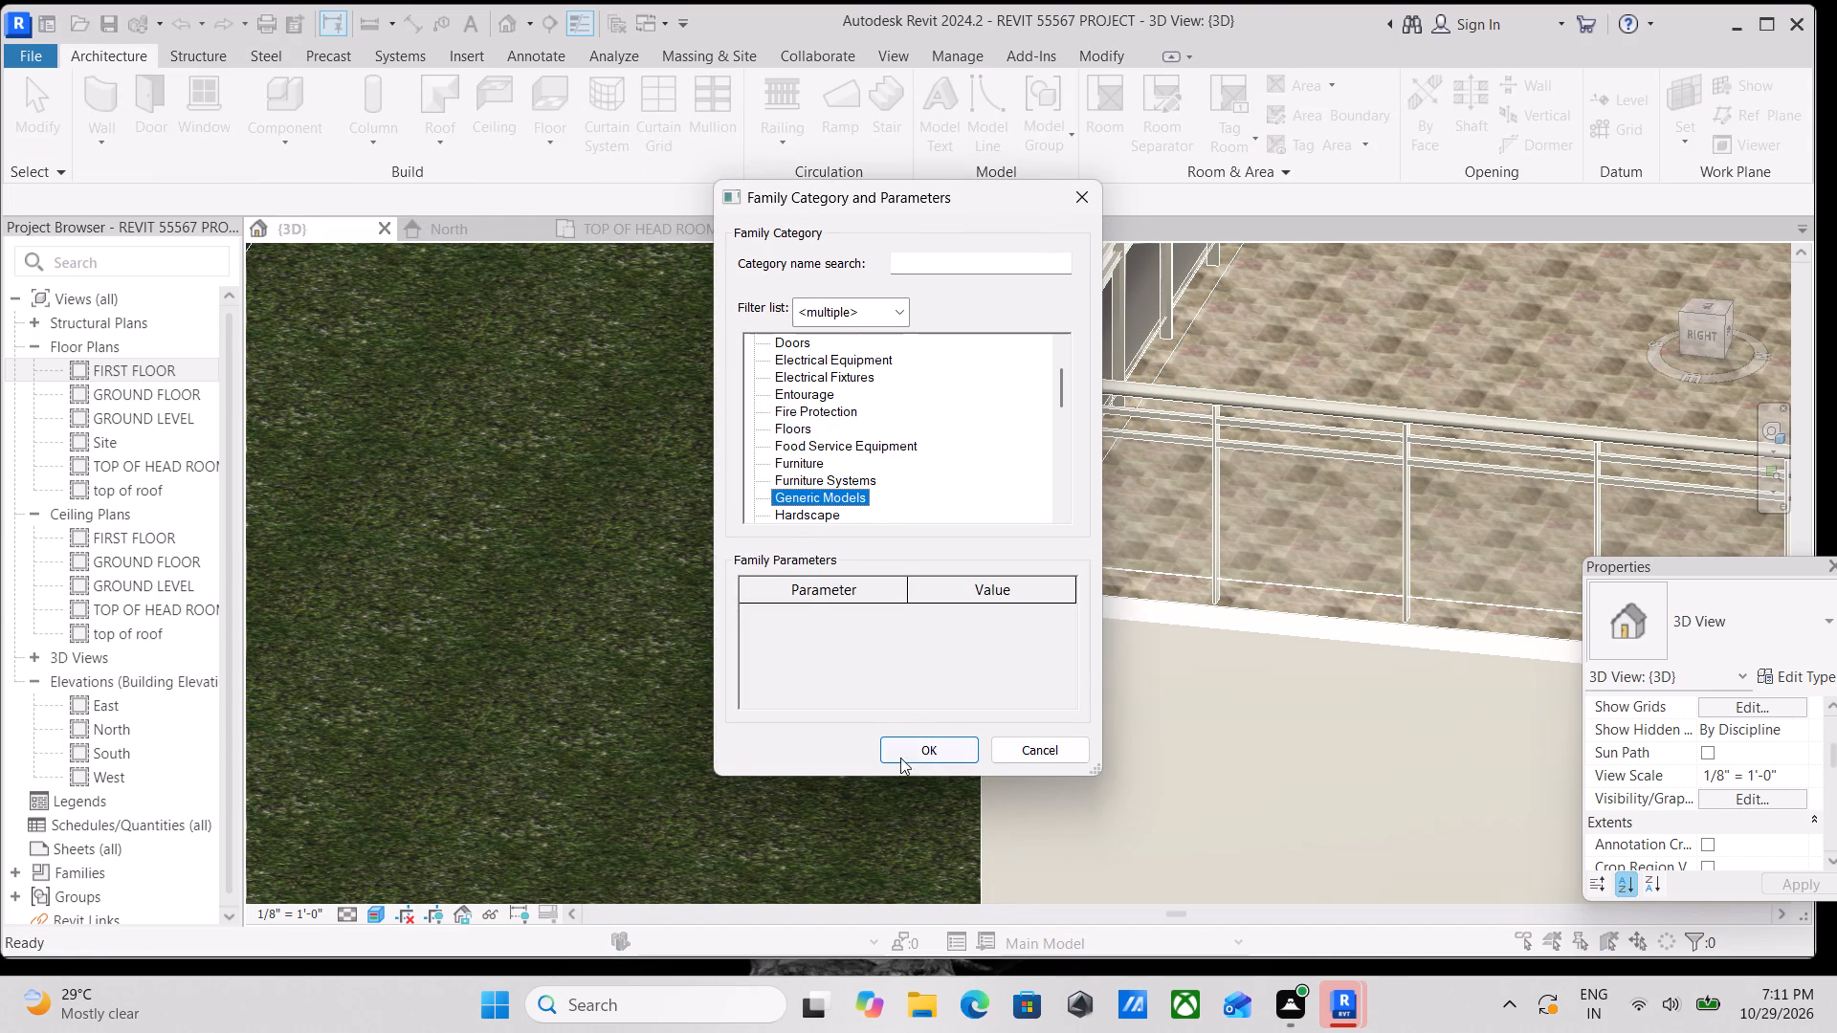
left_click(904, 758)
left_click(906, 527)
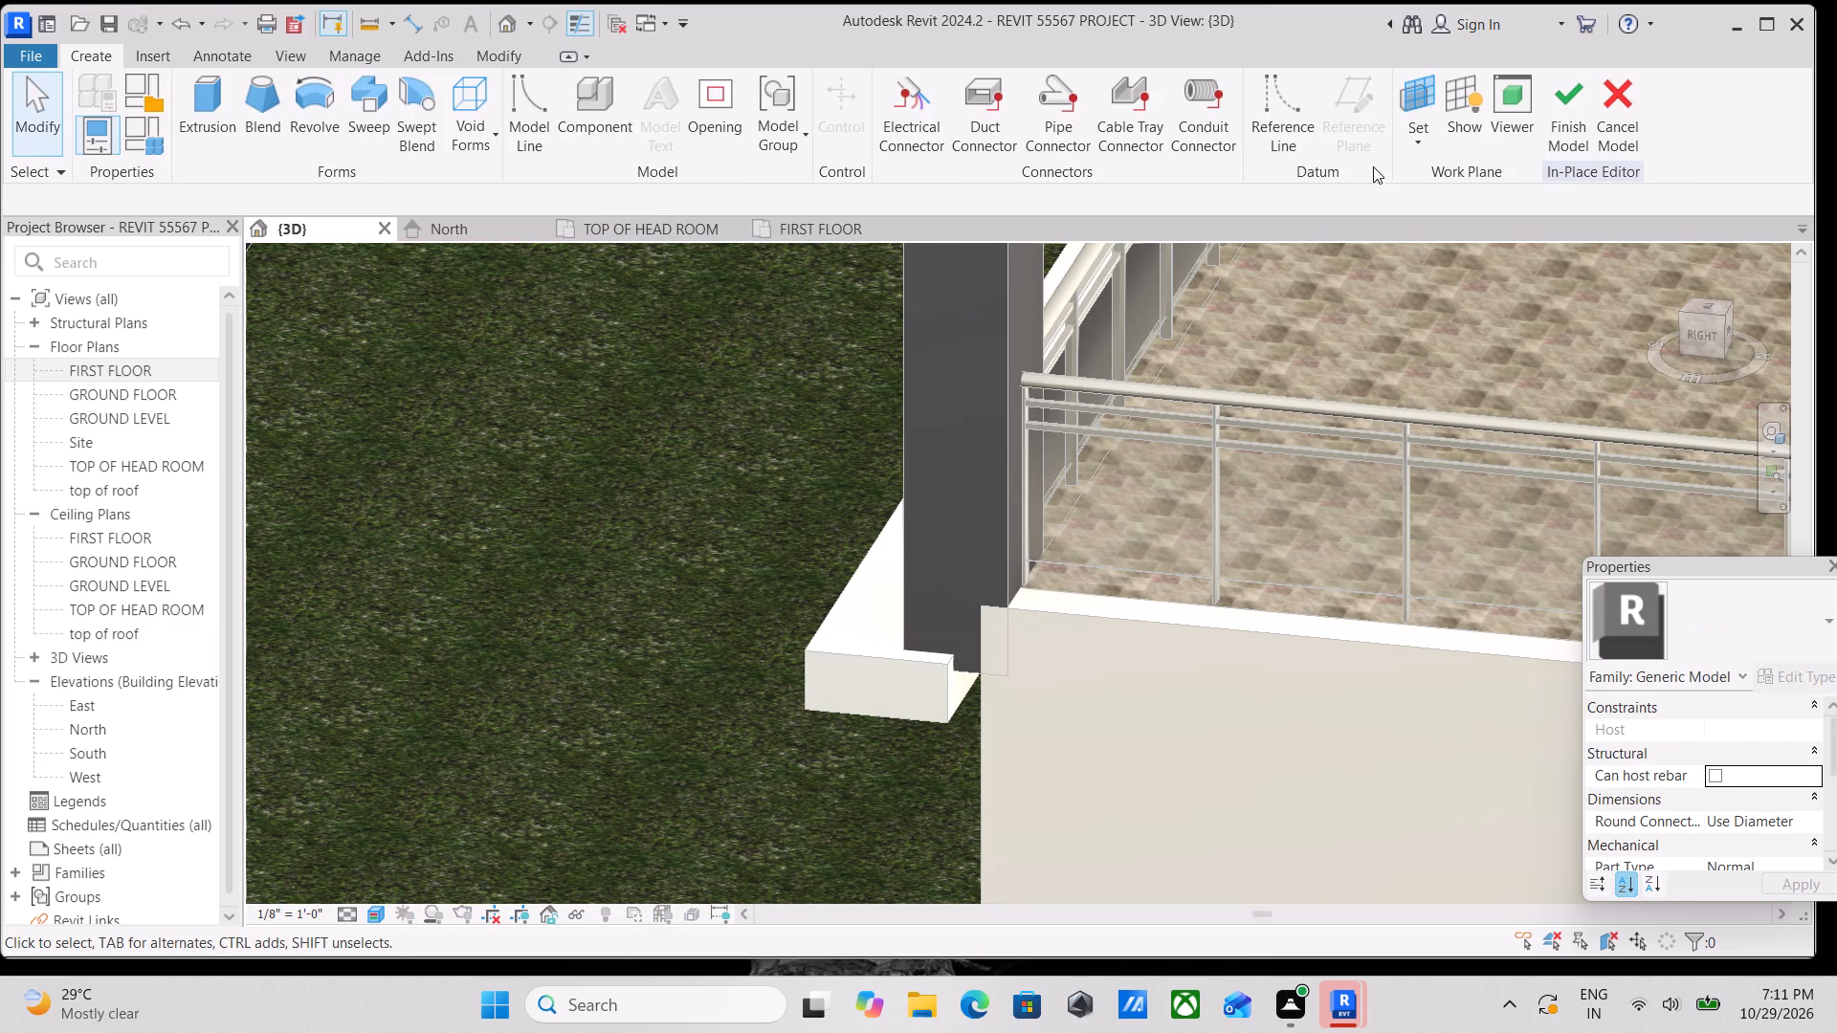
left_click(1418, 151)
left_click(1457, 231)
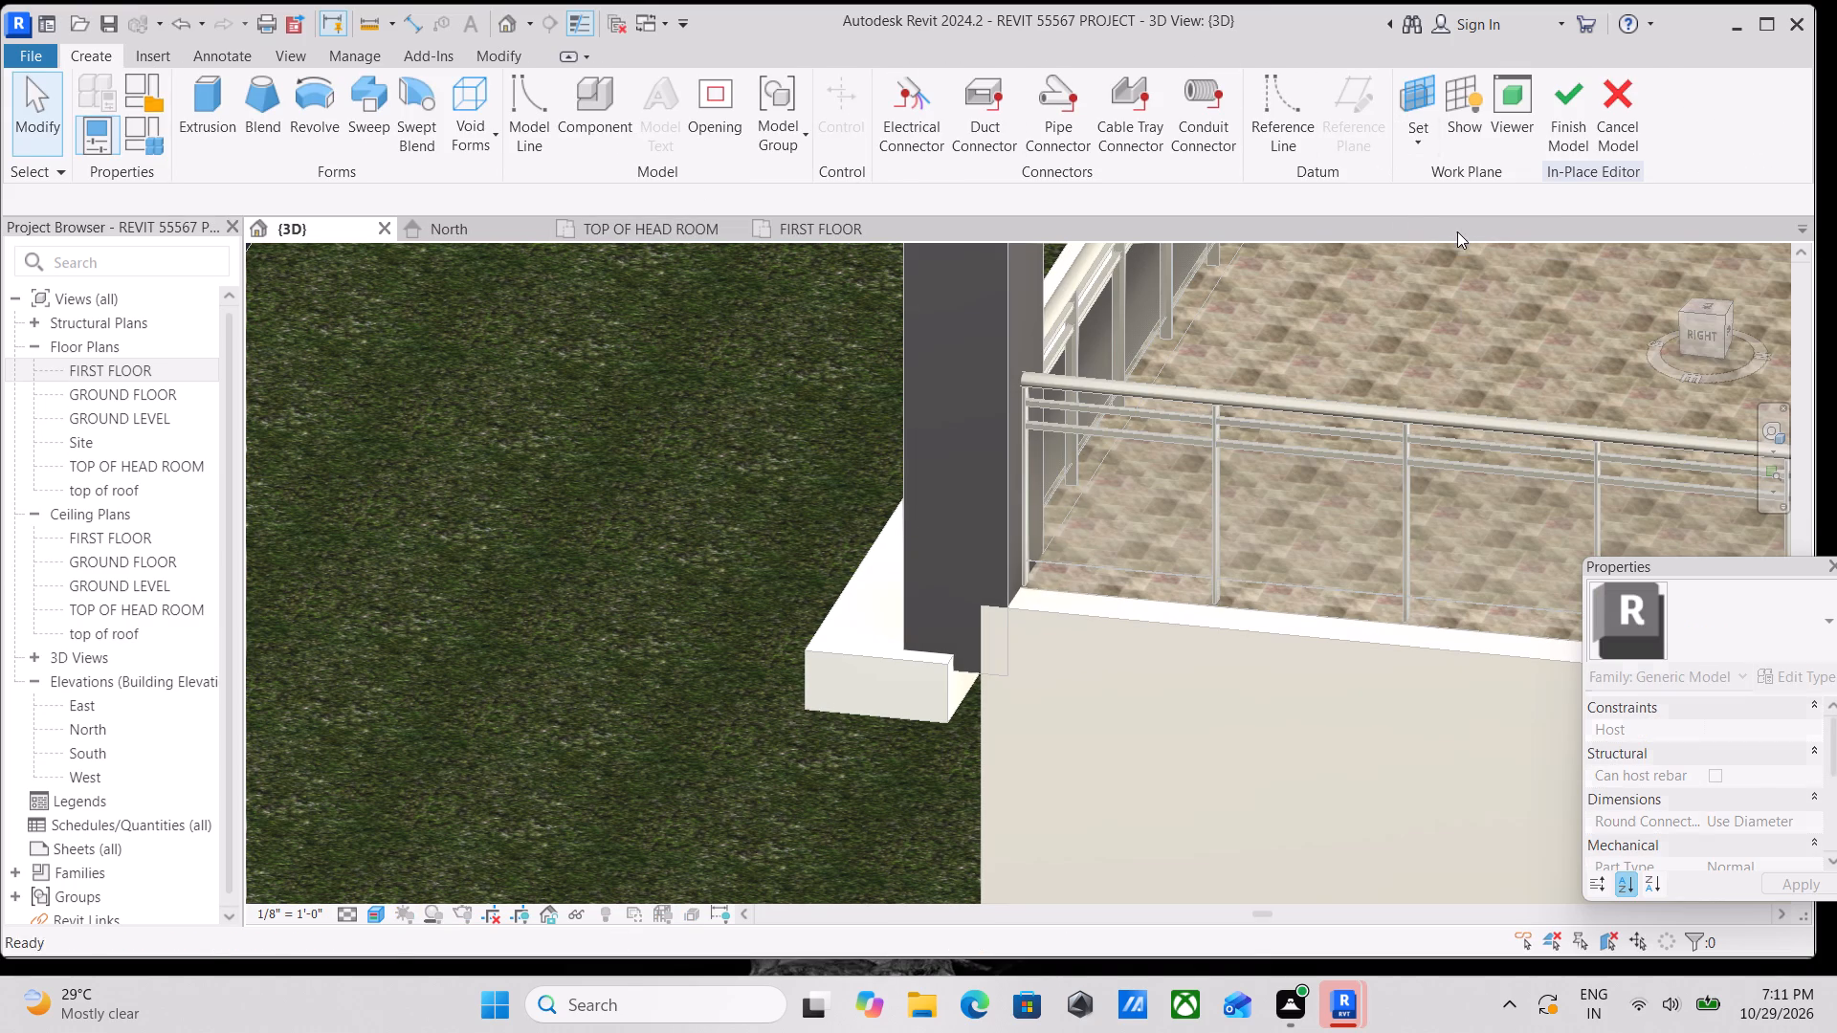
left_click(983, 641)
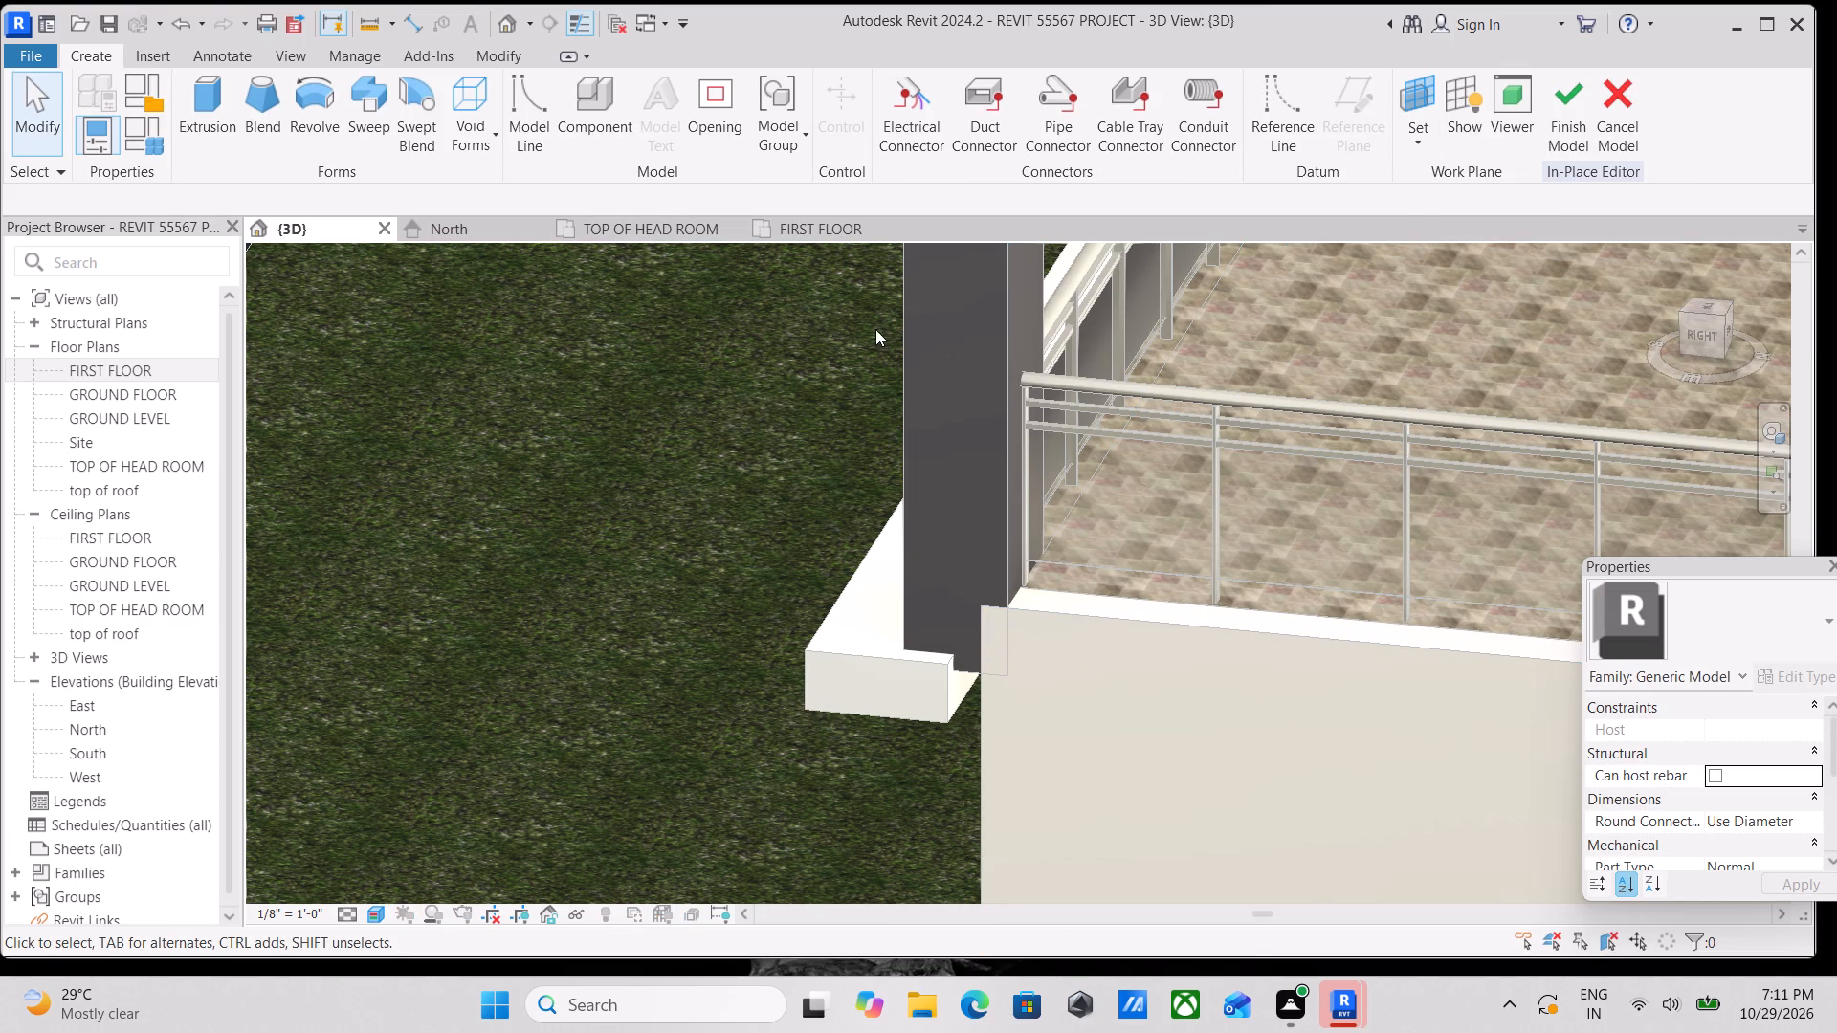
Start an extrusion and sketch its outer rectangle around the balcony's side opening, from the frame's lower corner to the roof edge.
left_click(202, 109)
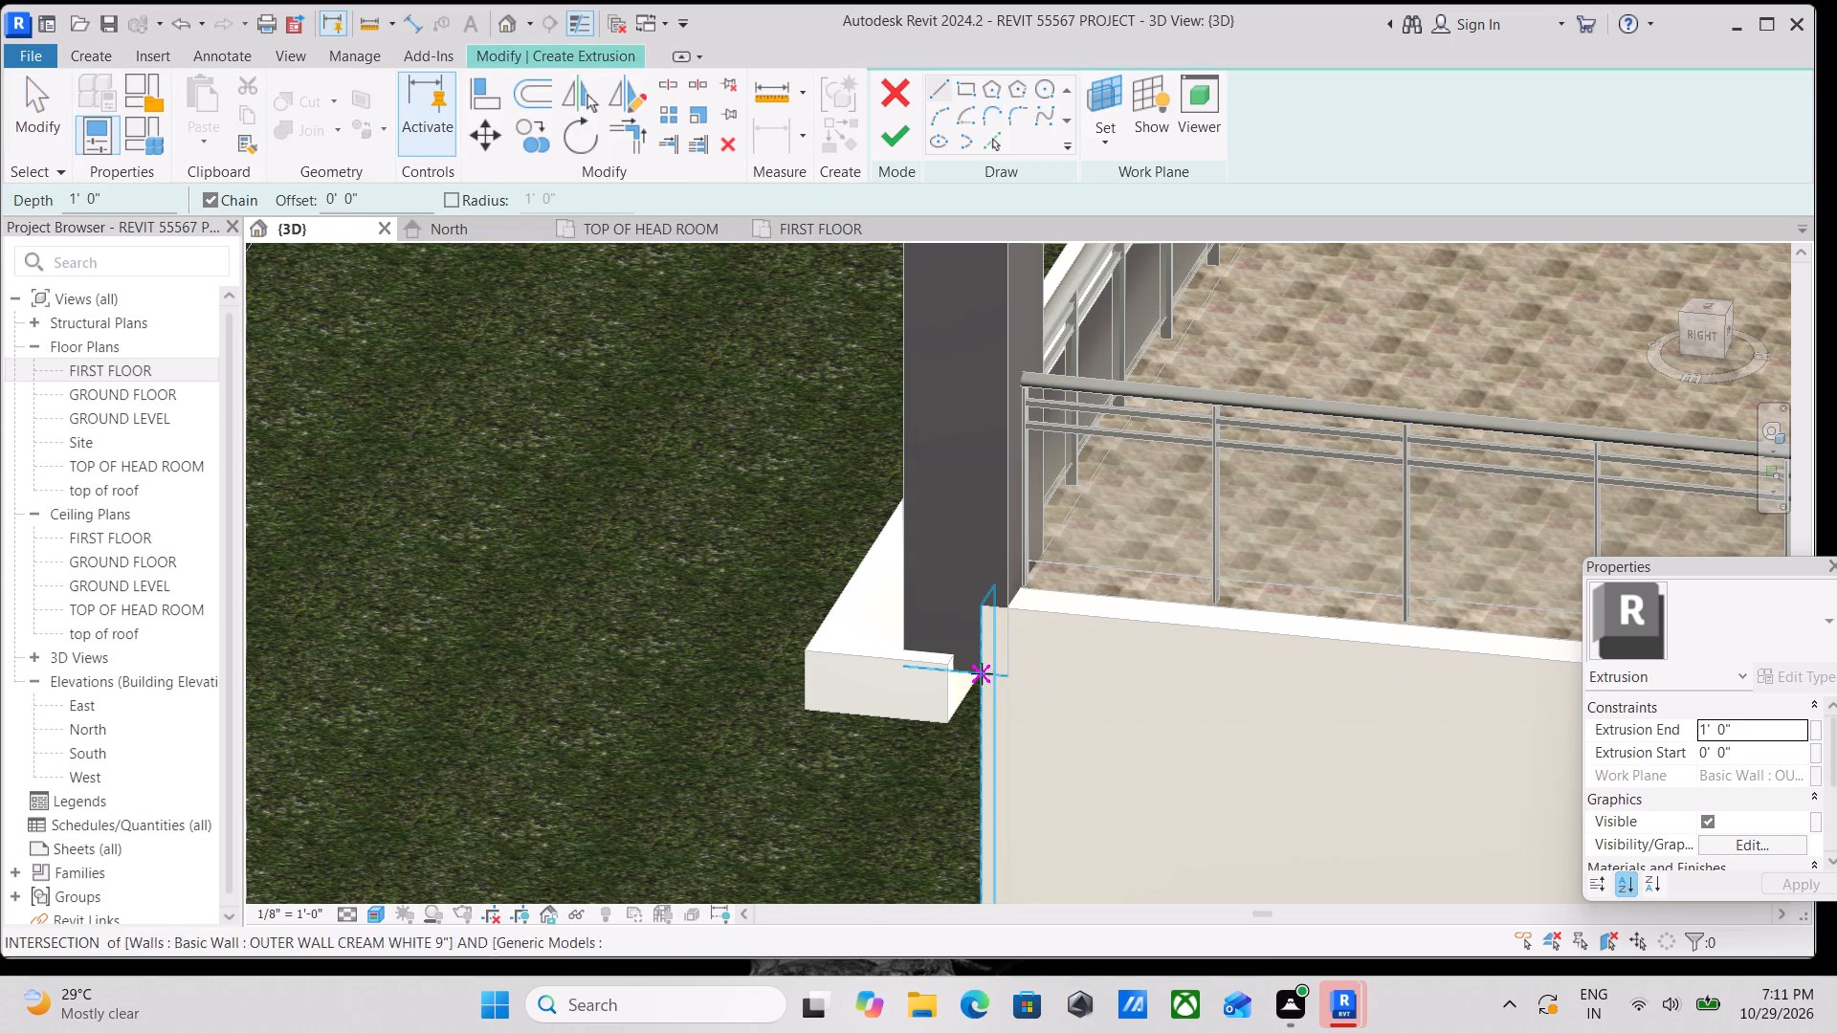
left_click(982, 676)
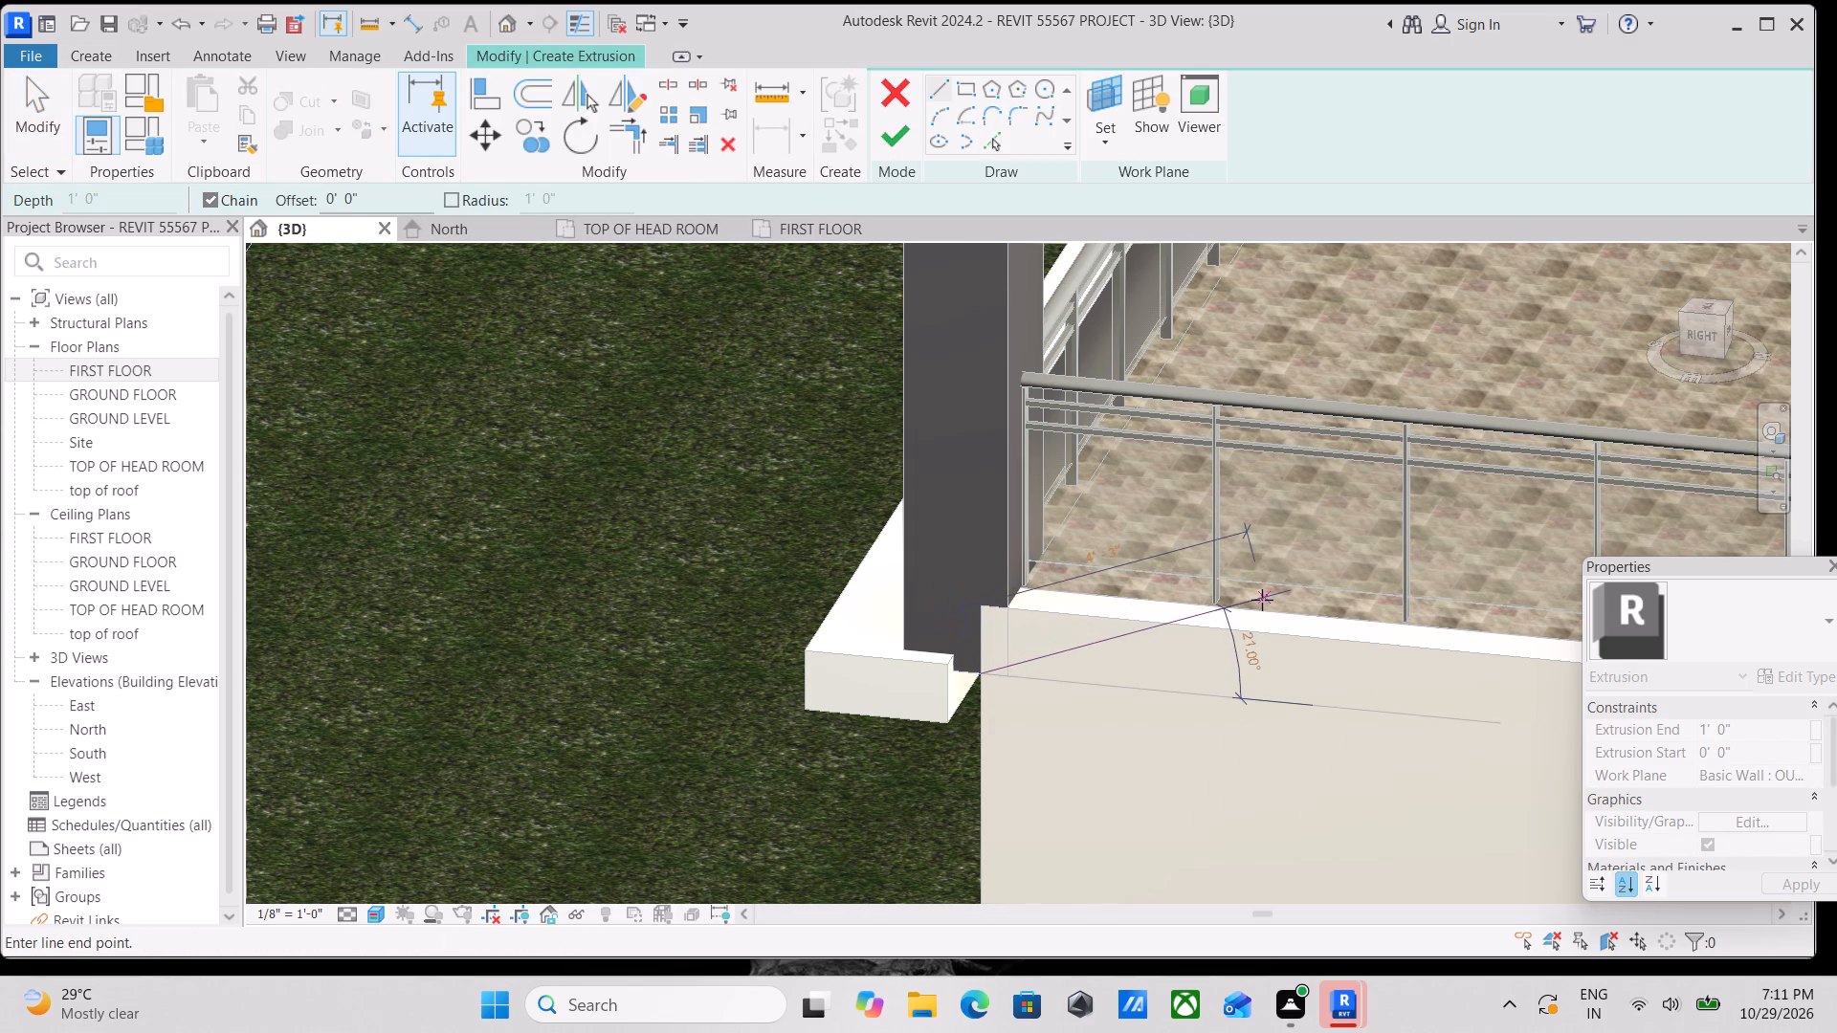
key("Escape")
left_click(970, 93)
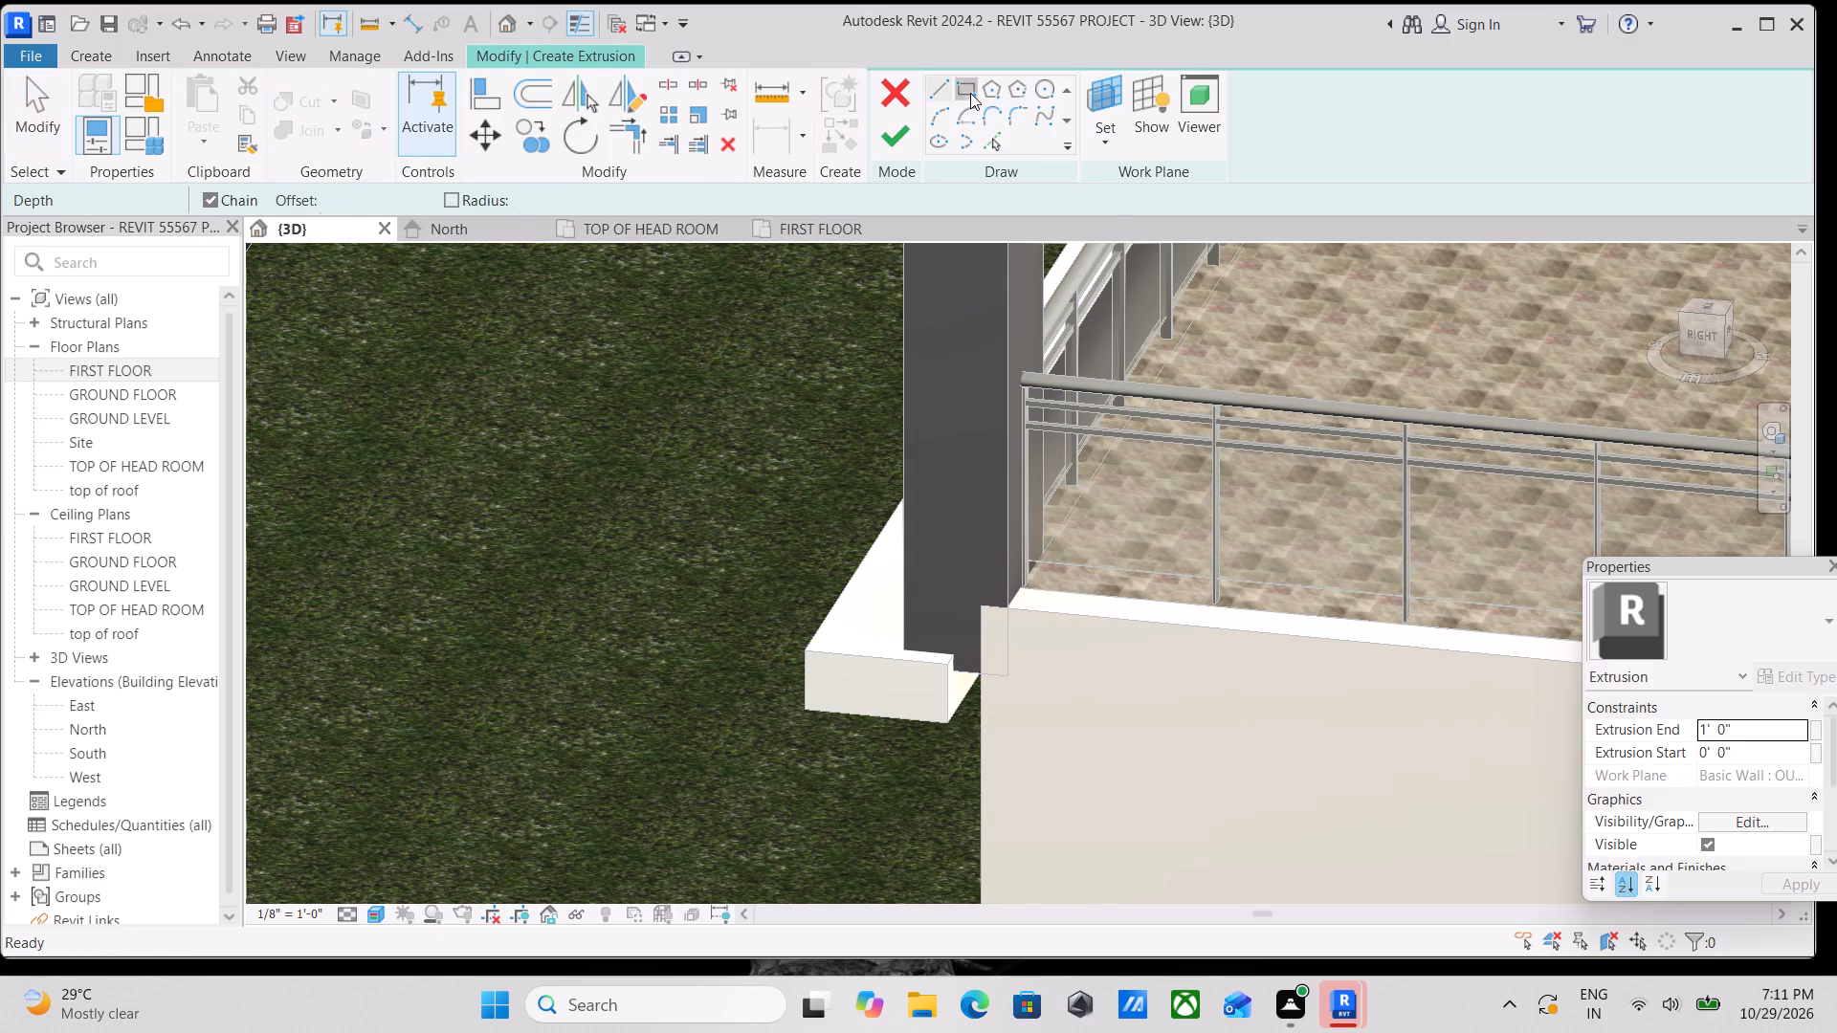
left_click(981, 669)
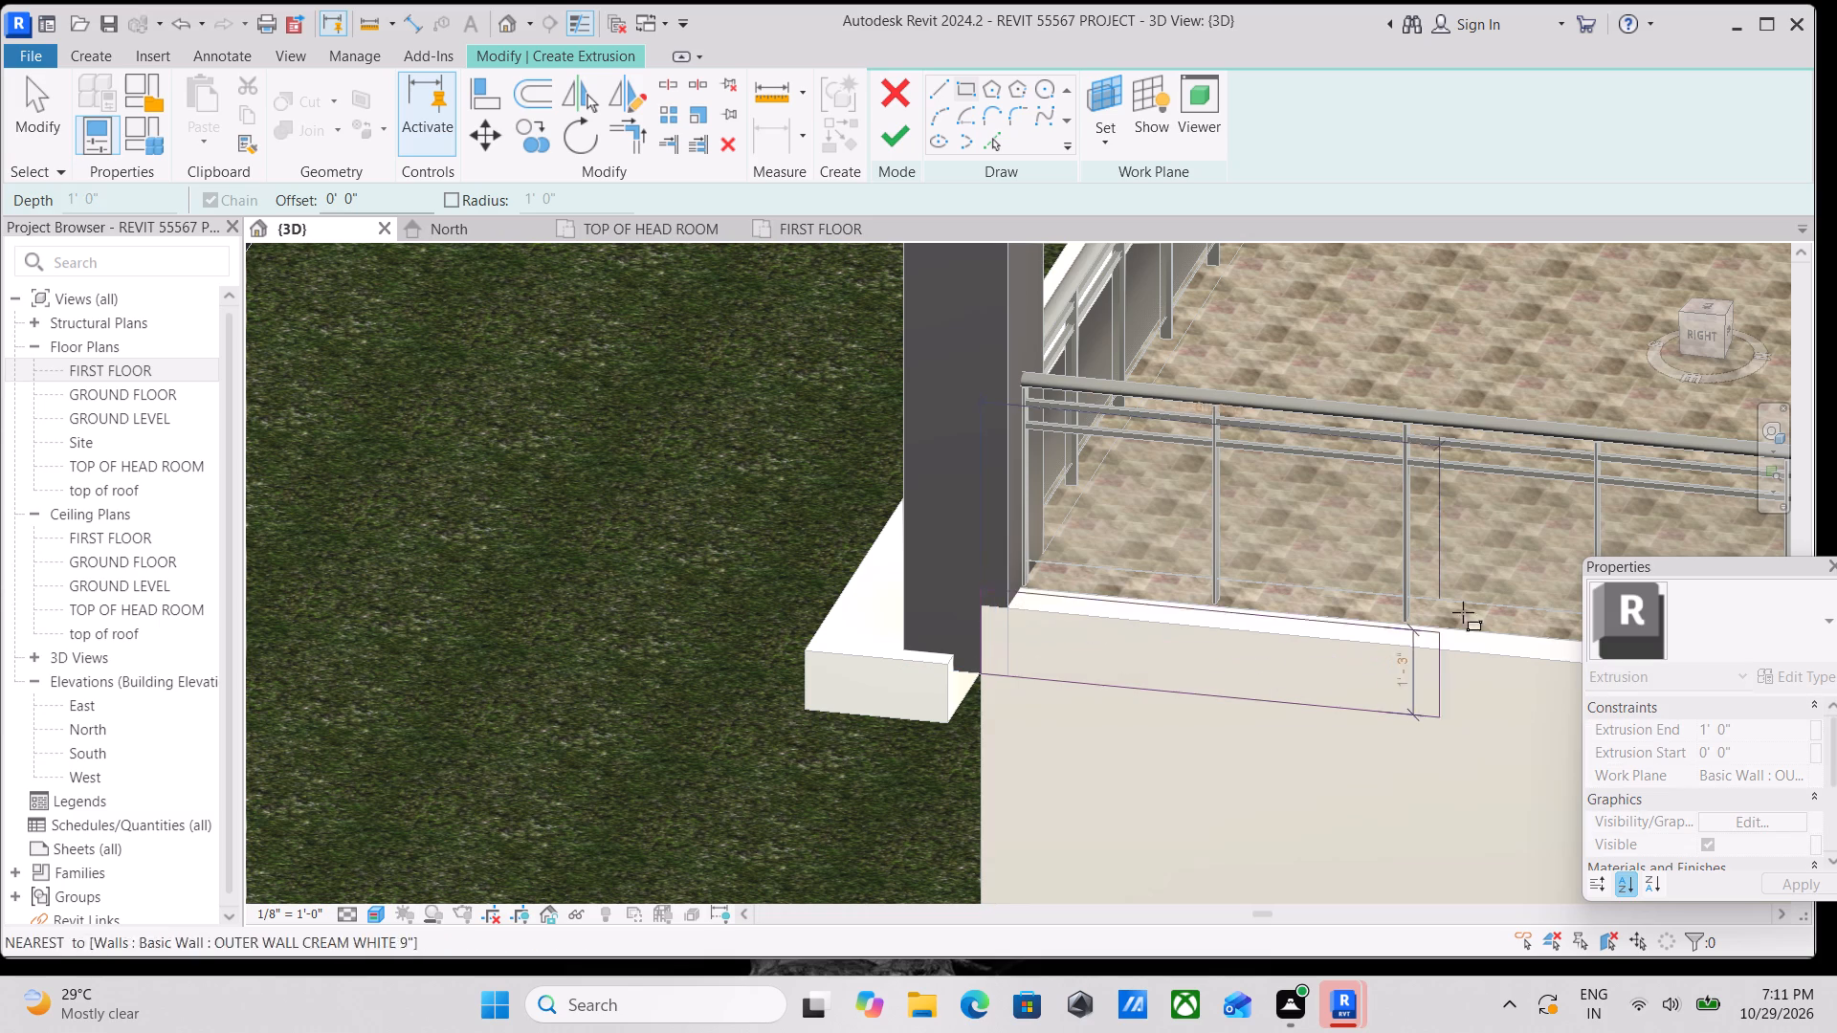
scroll(1546, 518, "down", 2)
middle_click_drag(1546, 518, 1217, 506)
scroll(1572, 458, "down", 2)
middle_click_drag(1572, 458, 1218, 547)
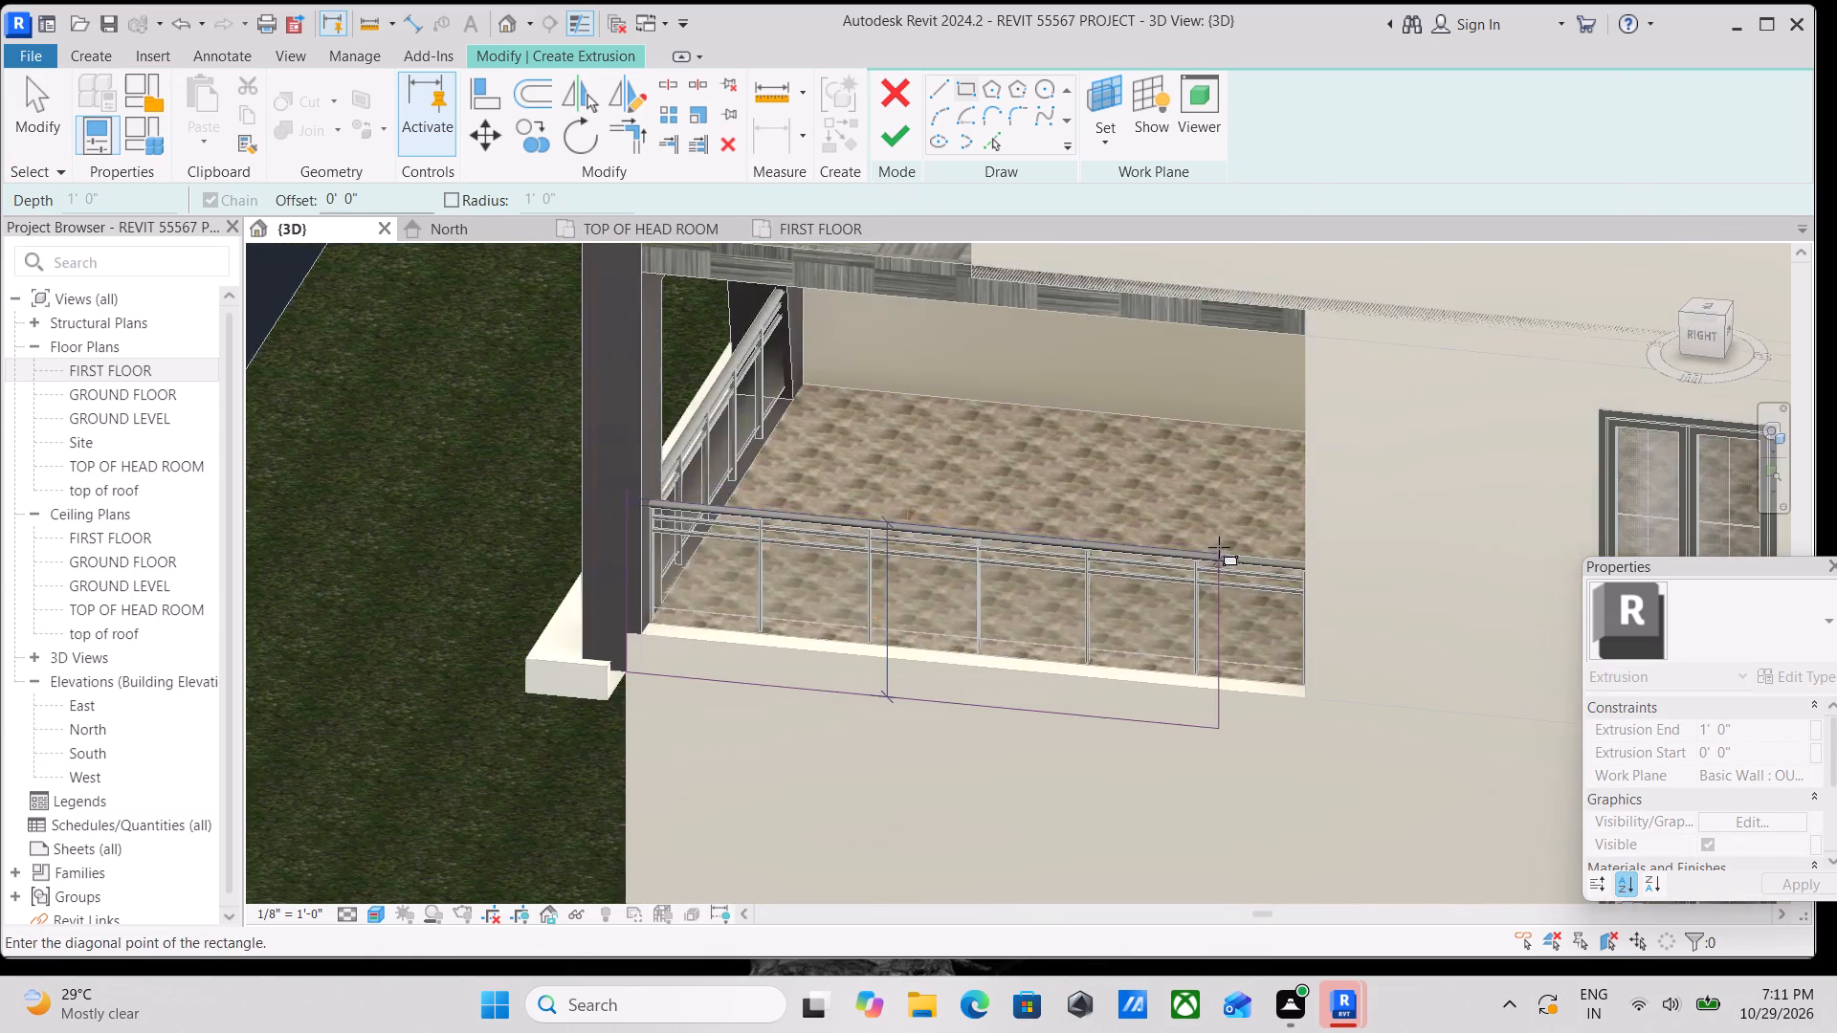
scroll(1291, 499, "down", 2)
middle_click(1291, 499)
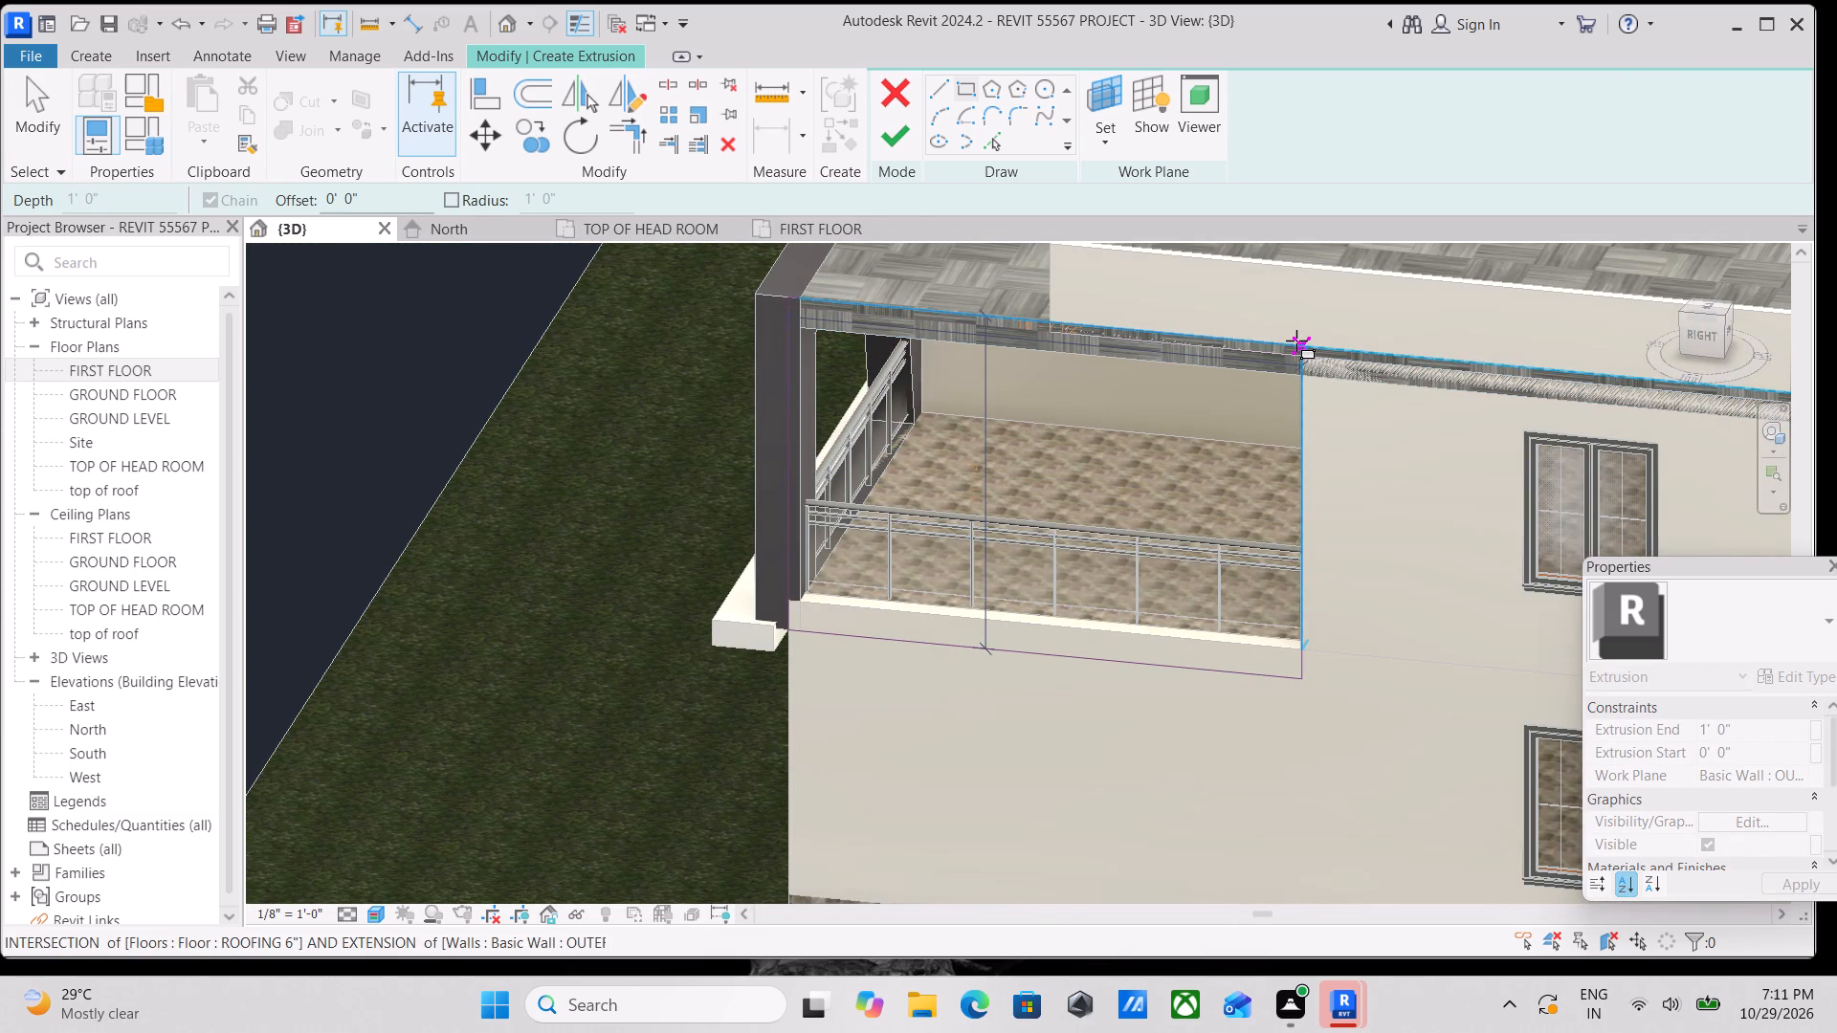
left_click(1296, 341)
key("Escape")
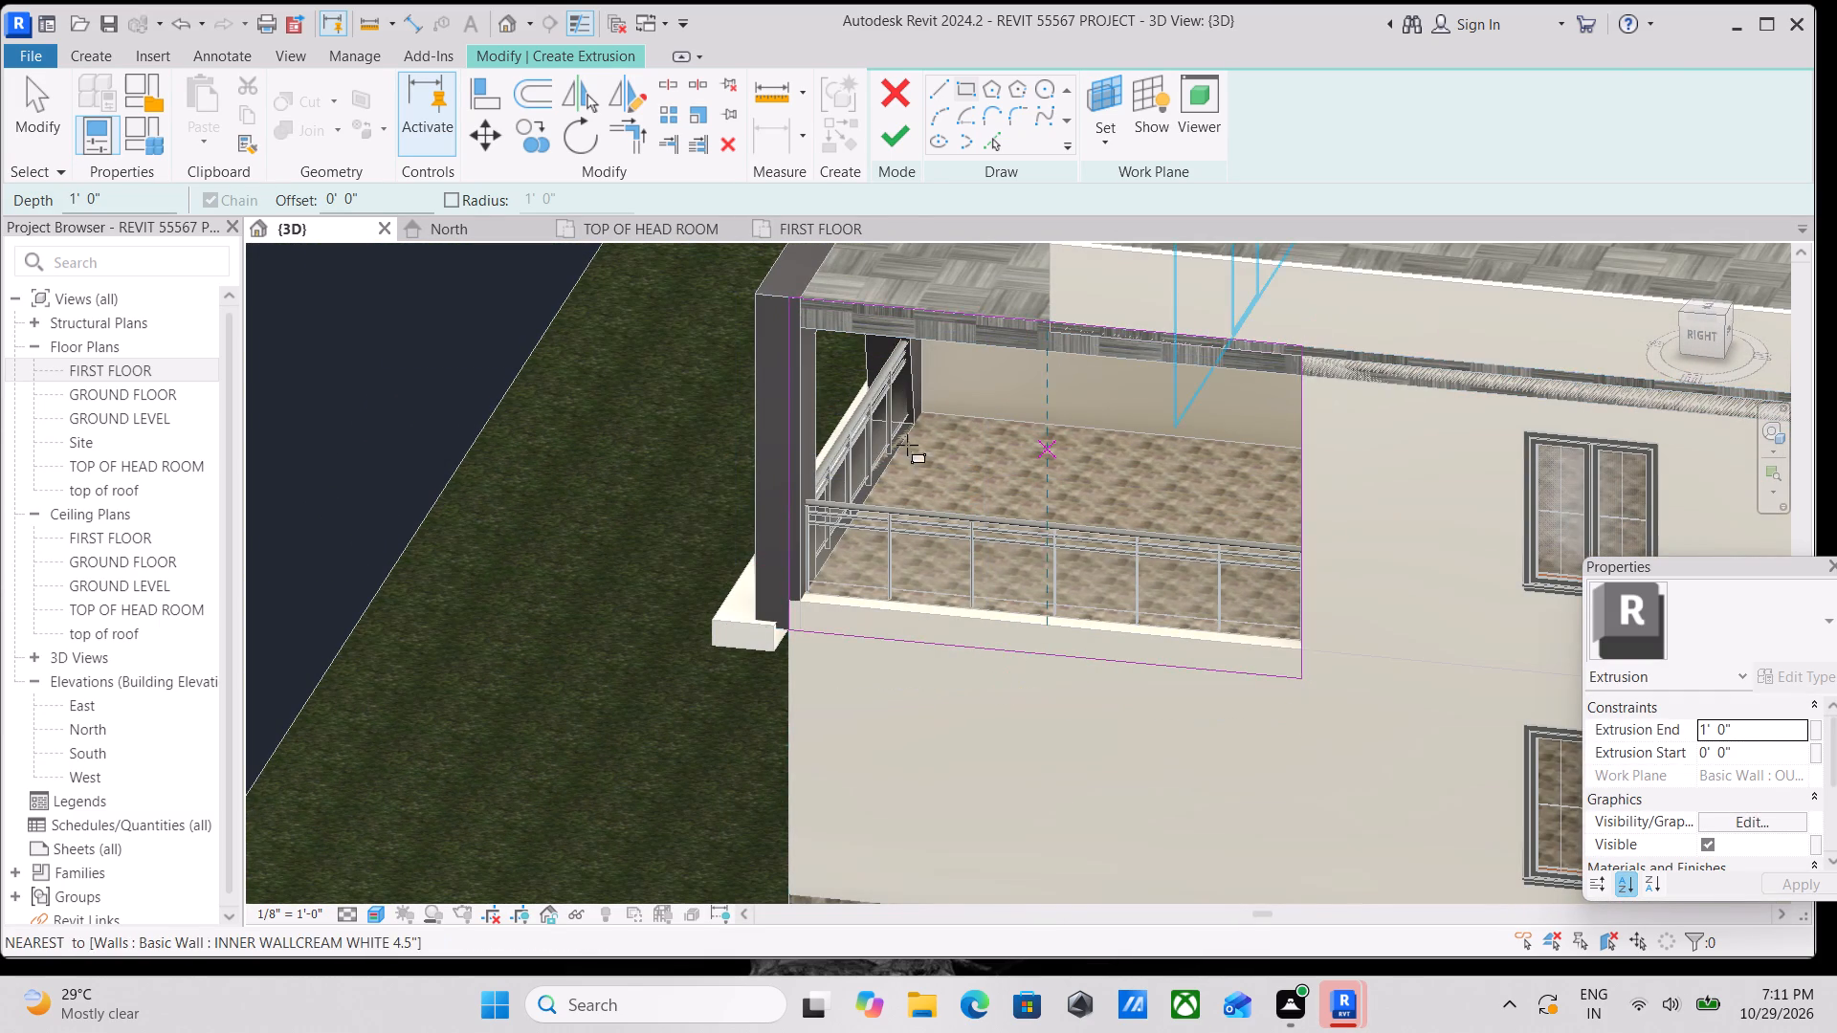
Add an inner rectangle to the side frame sketch, offset 1' inward from the outer rectangle.
scroll(903, 353, "up", 1)
middle_click_drag(766, 325, 913, 413)
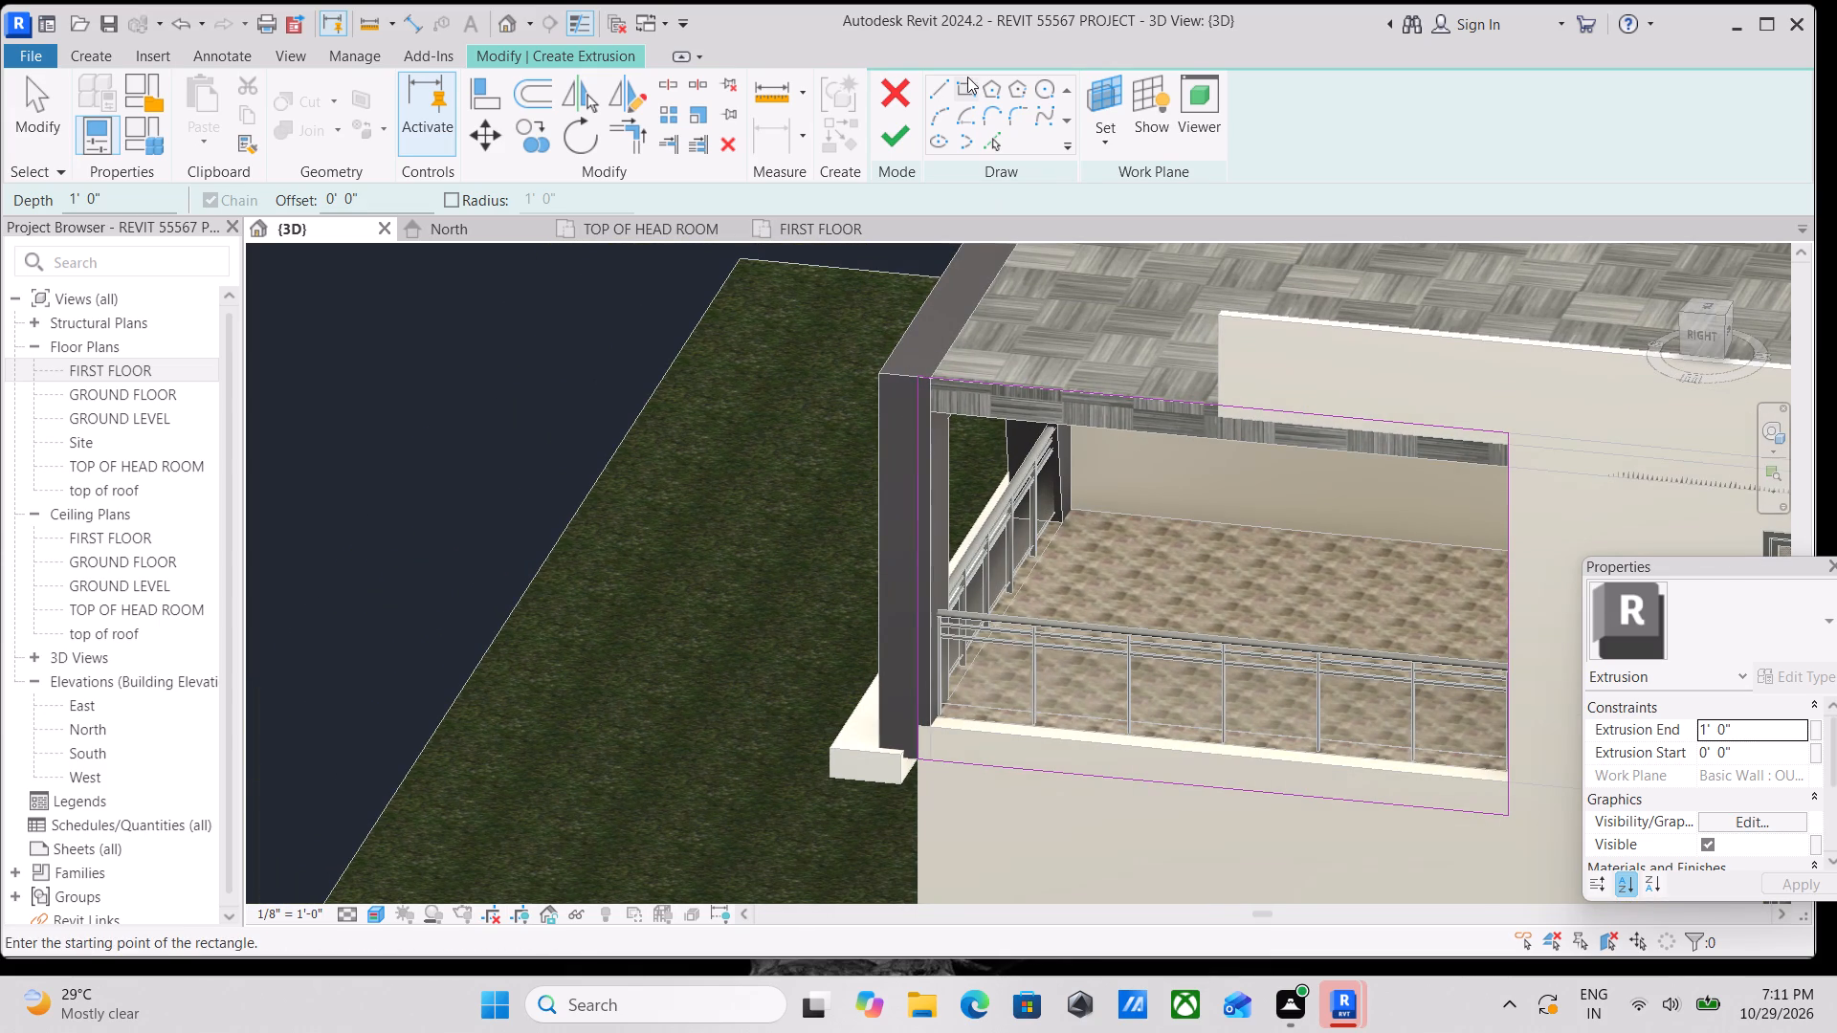
left_click_drag(360, 197, 246, 199)
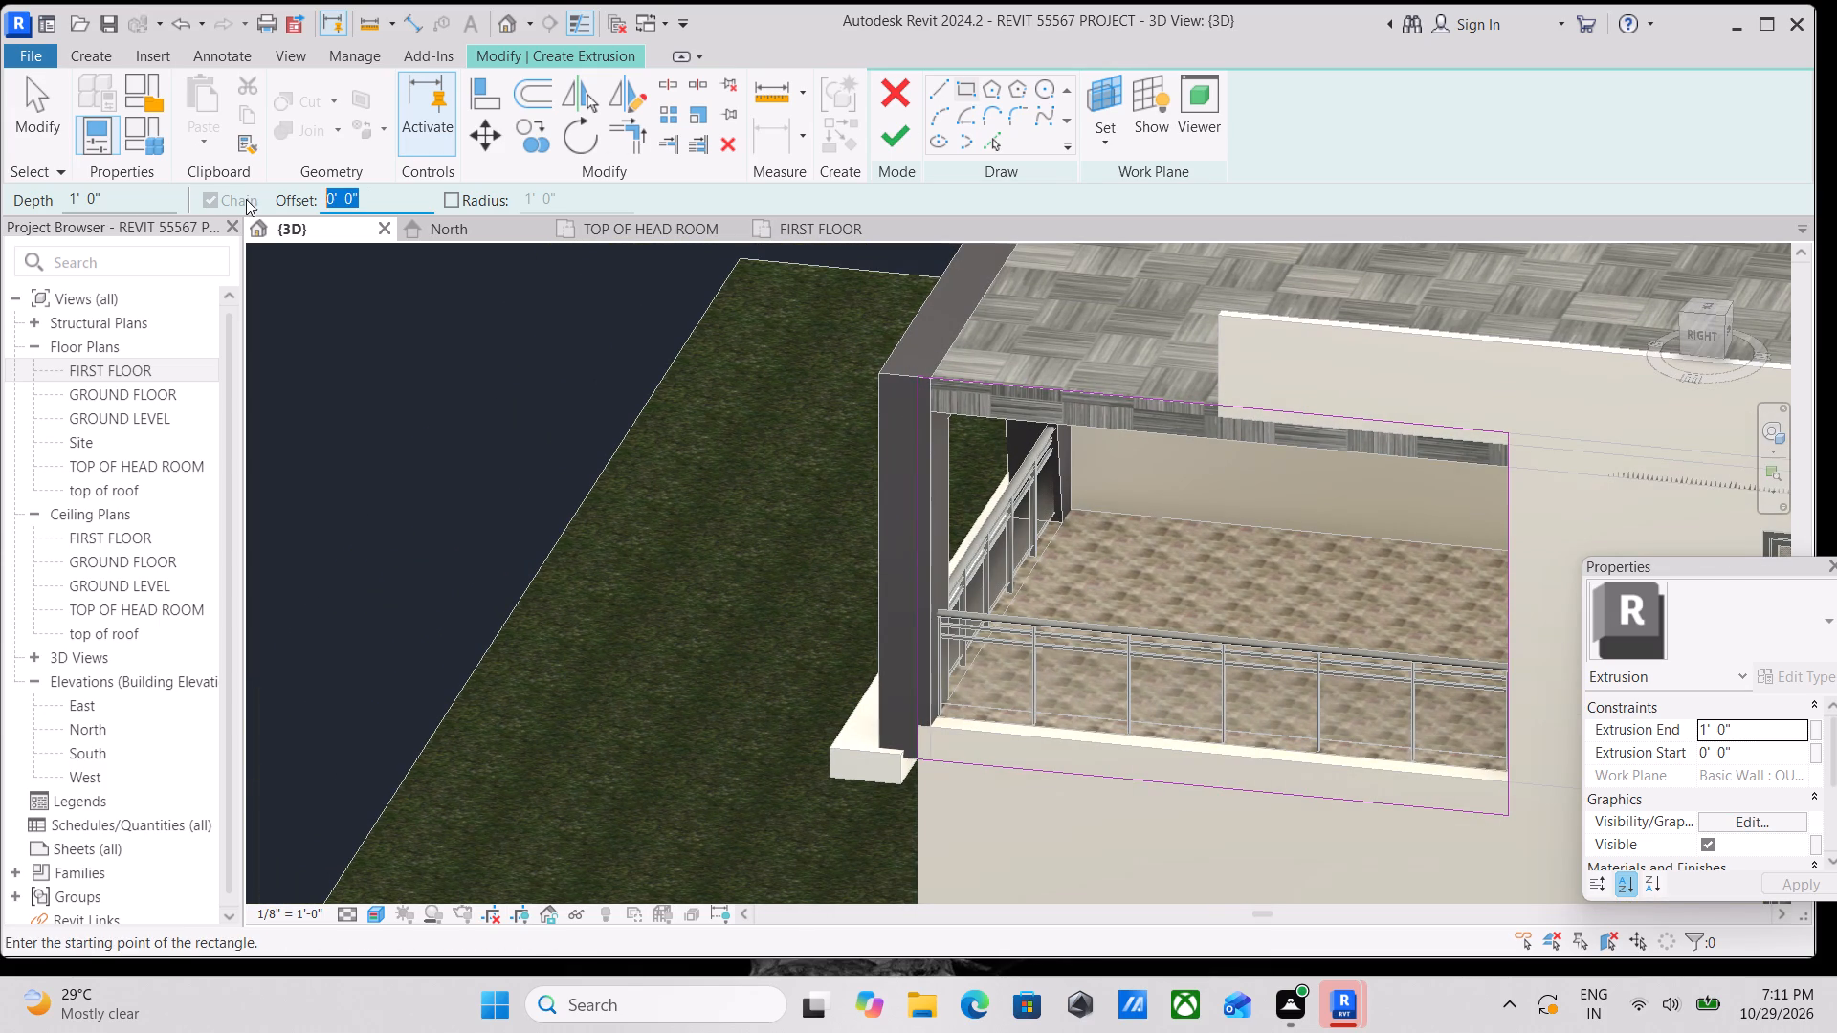
type("1'")
key("Return")
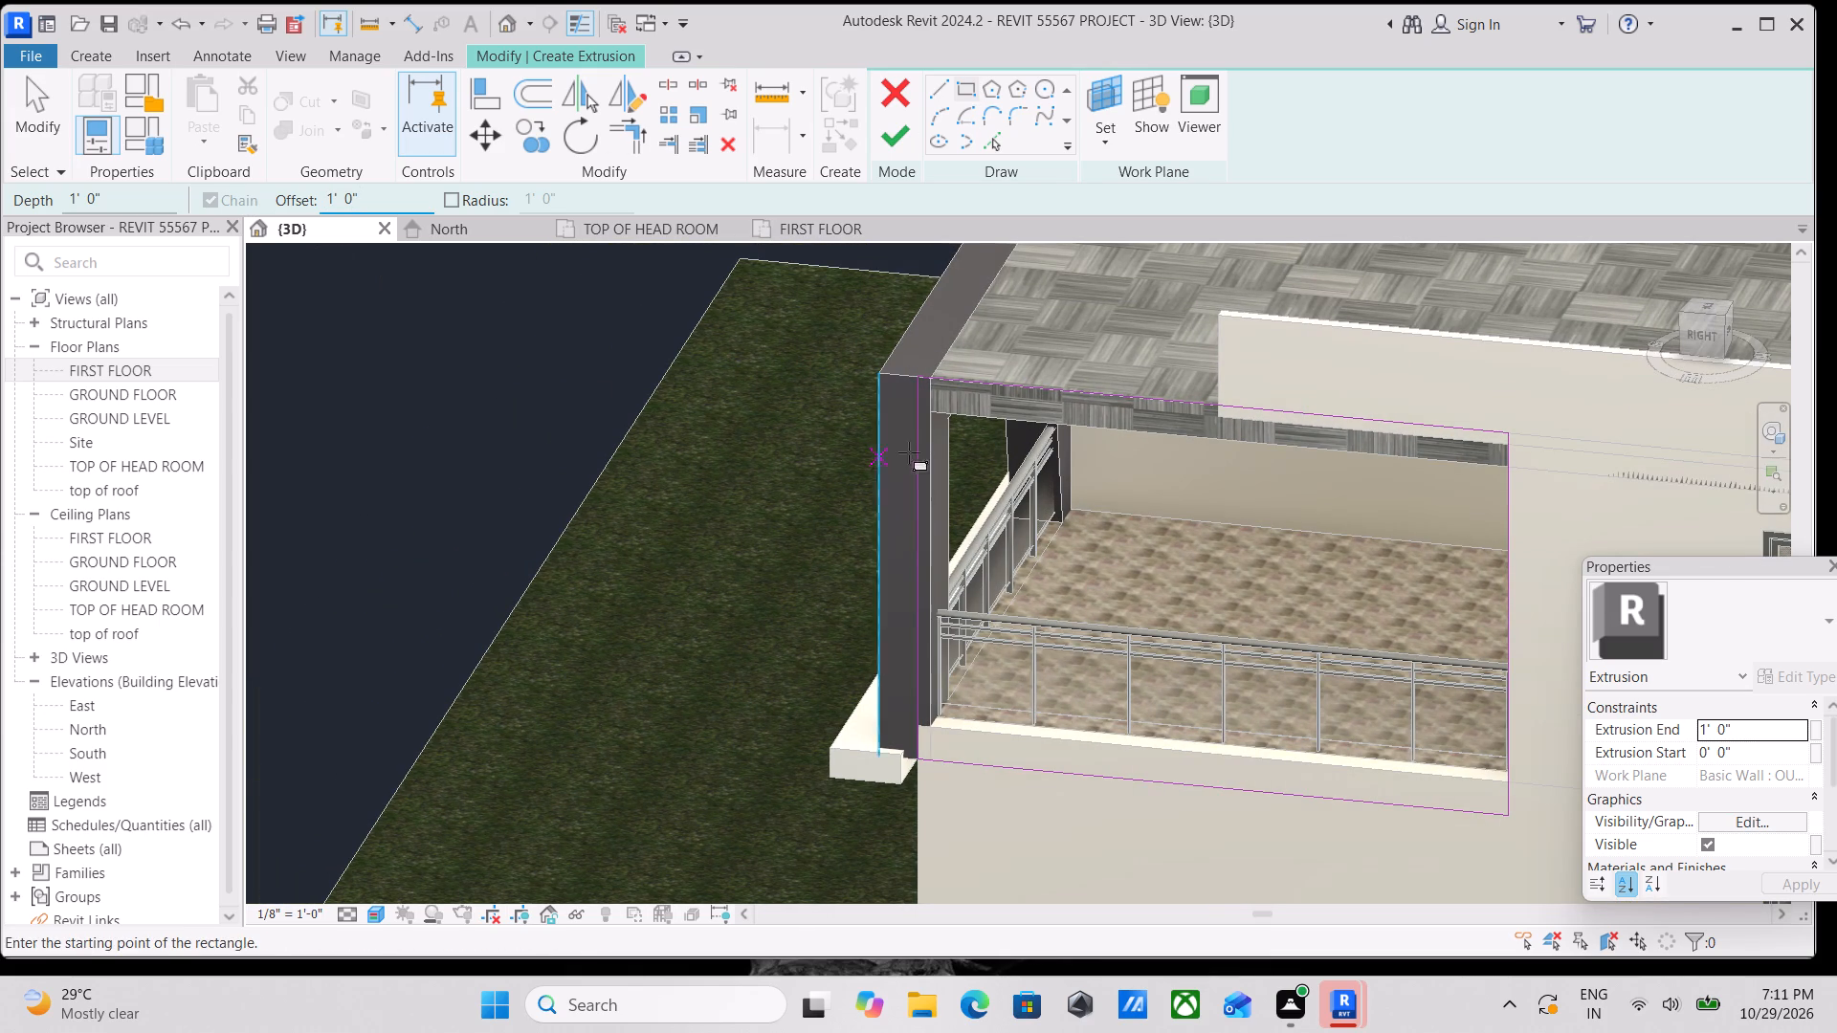
left_click(921, 380)
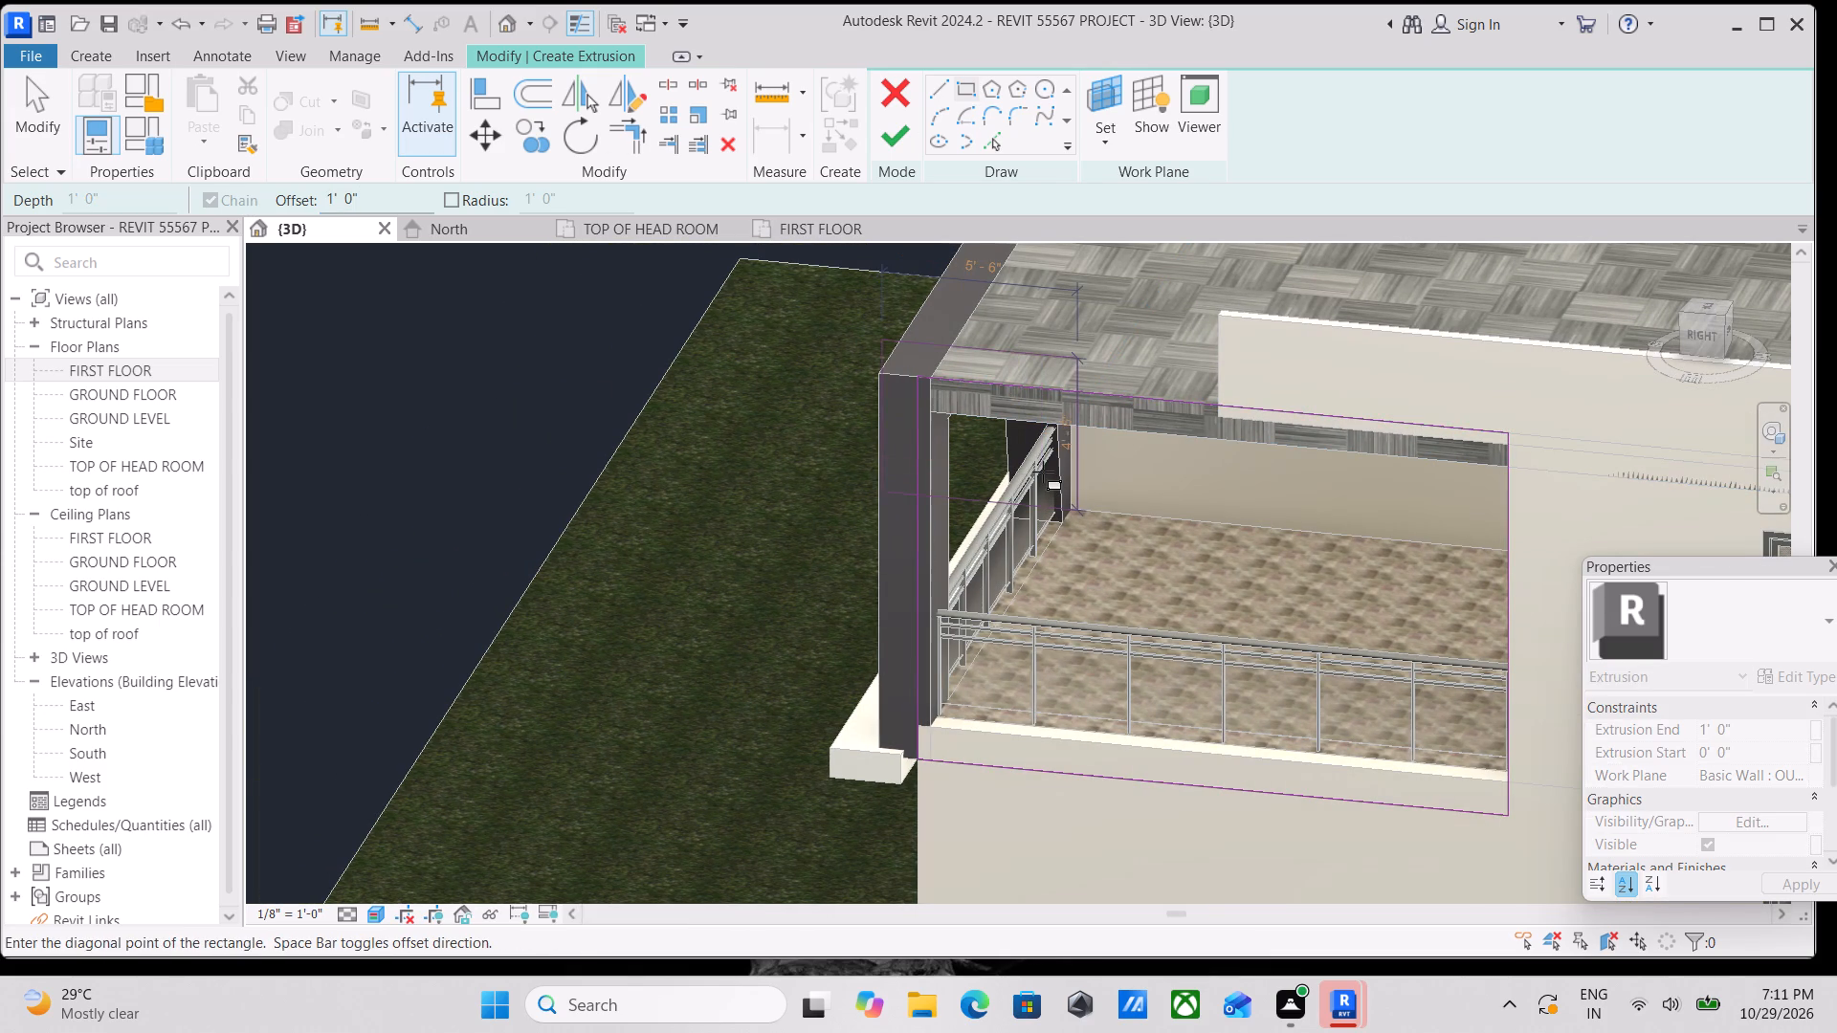
key("space")
middle_click_drag(1243, 575, 1153, 385)
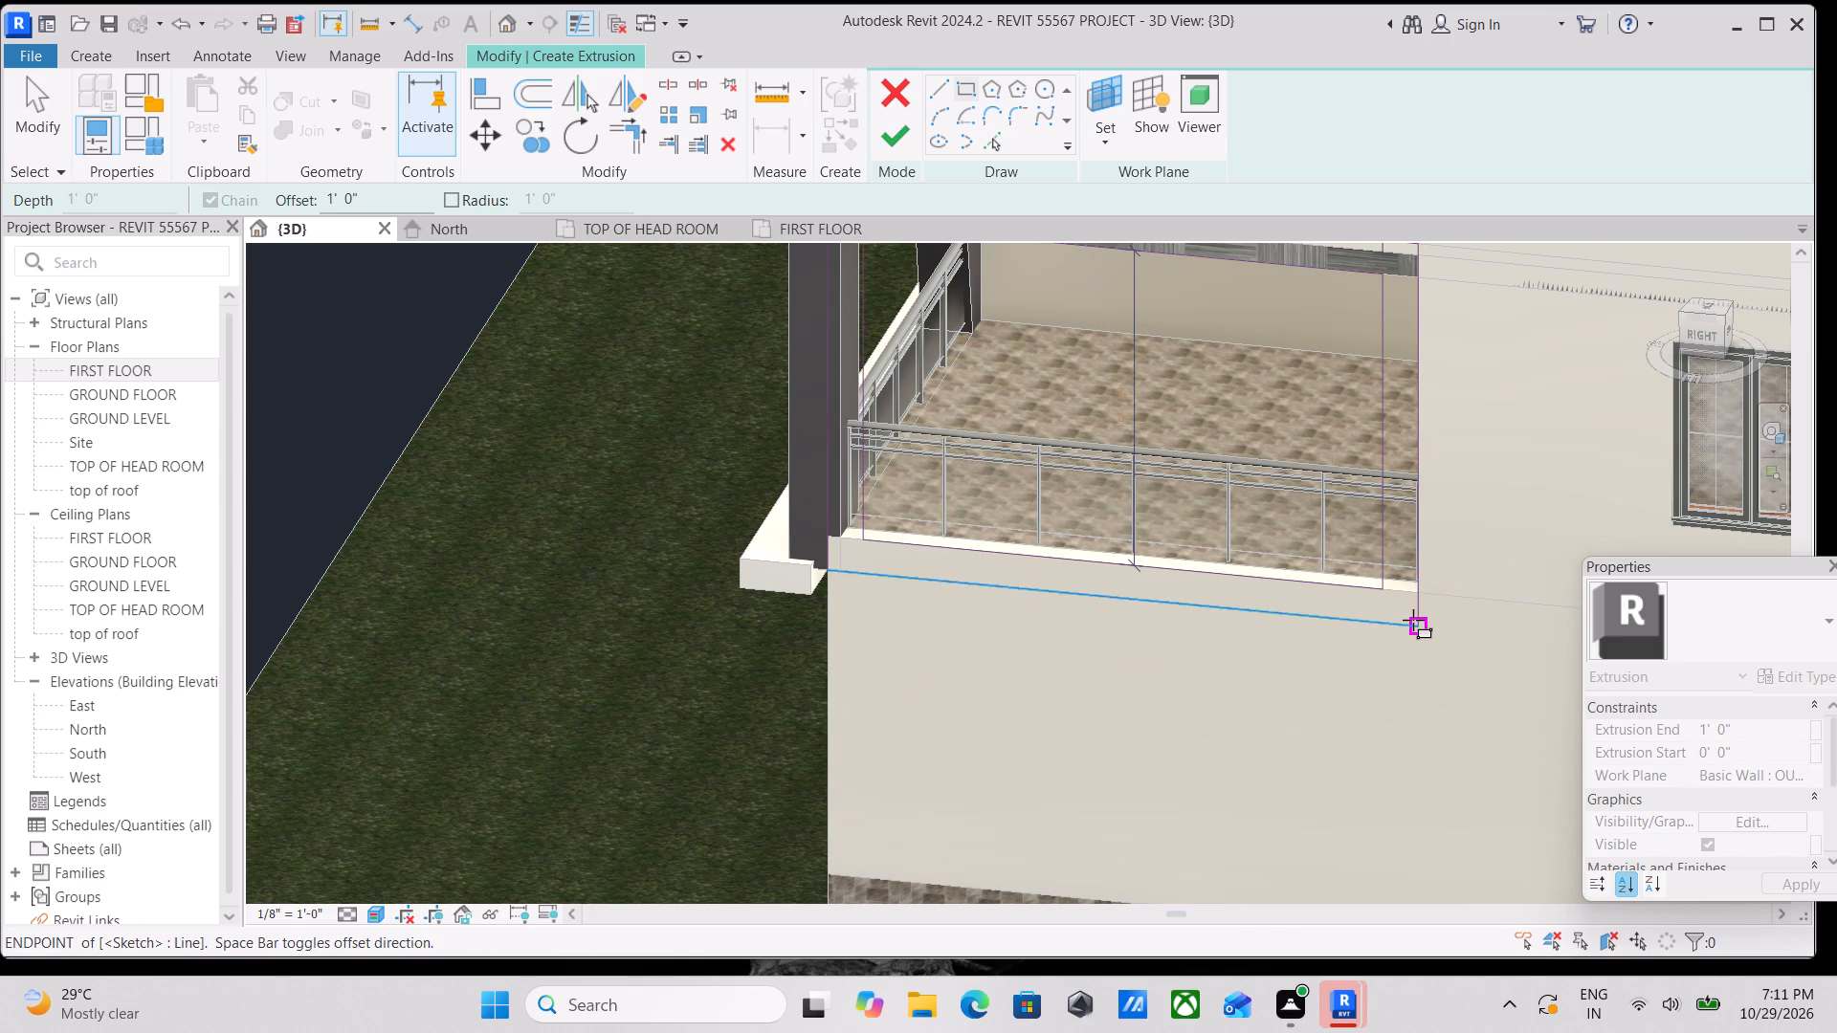
left_click(1413, 620)
scroll(1402, 530, "down", 2)
middle_click_drag(1402, 530, 1472, 578)
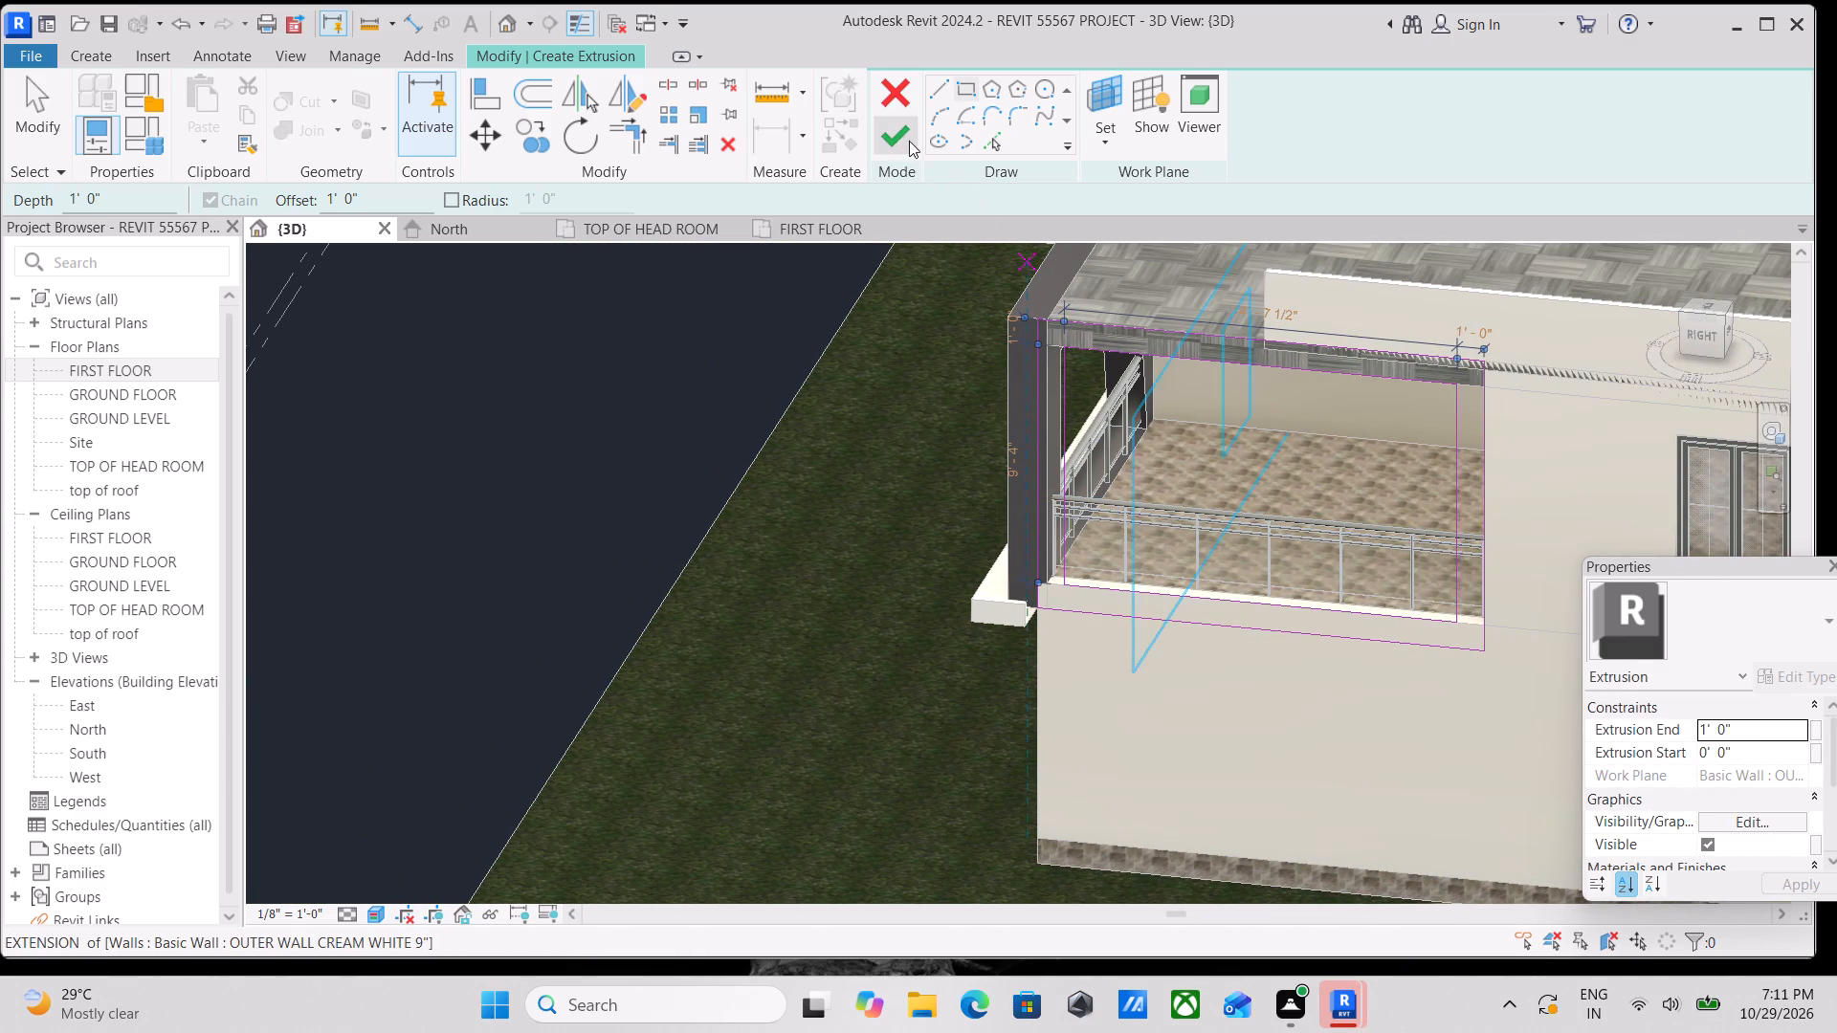
Finish the side frame's sketch as a 1' 0" deep extrusion and complete the in-place model.
left_click(900, 135)
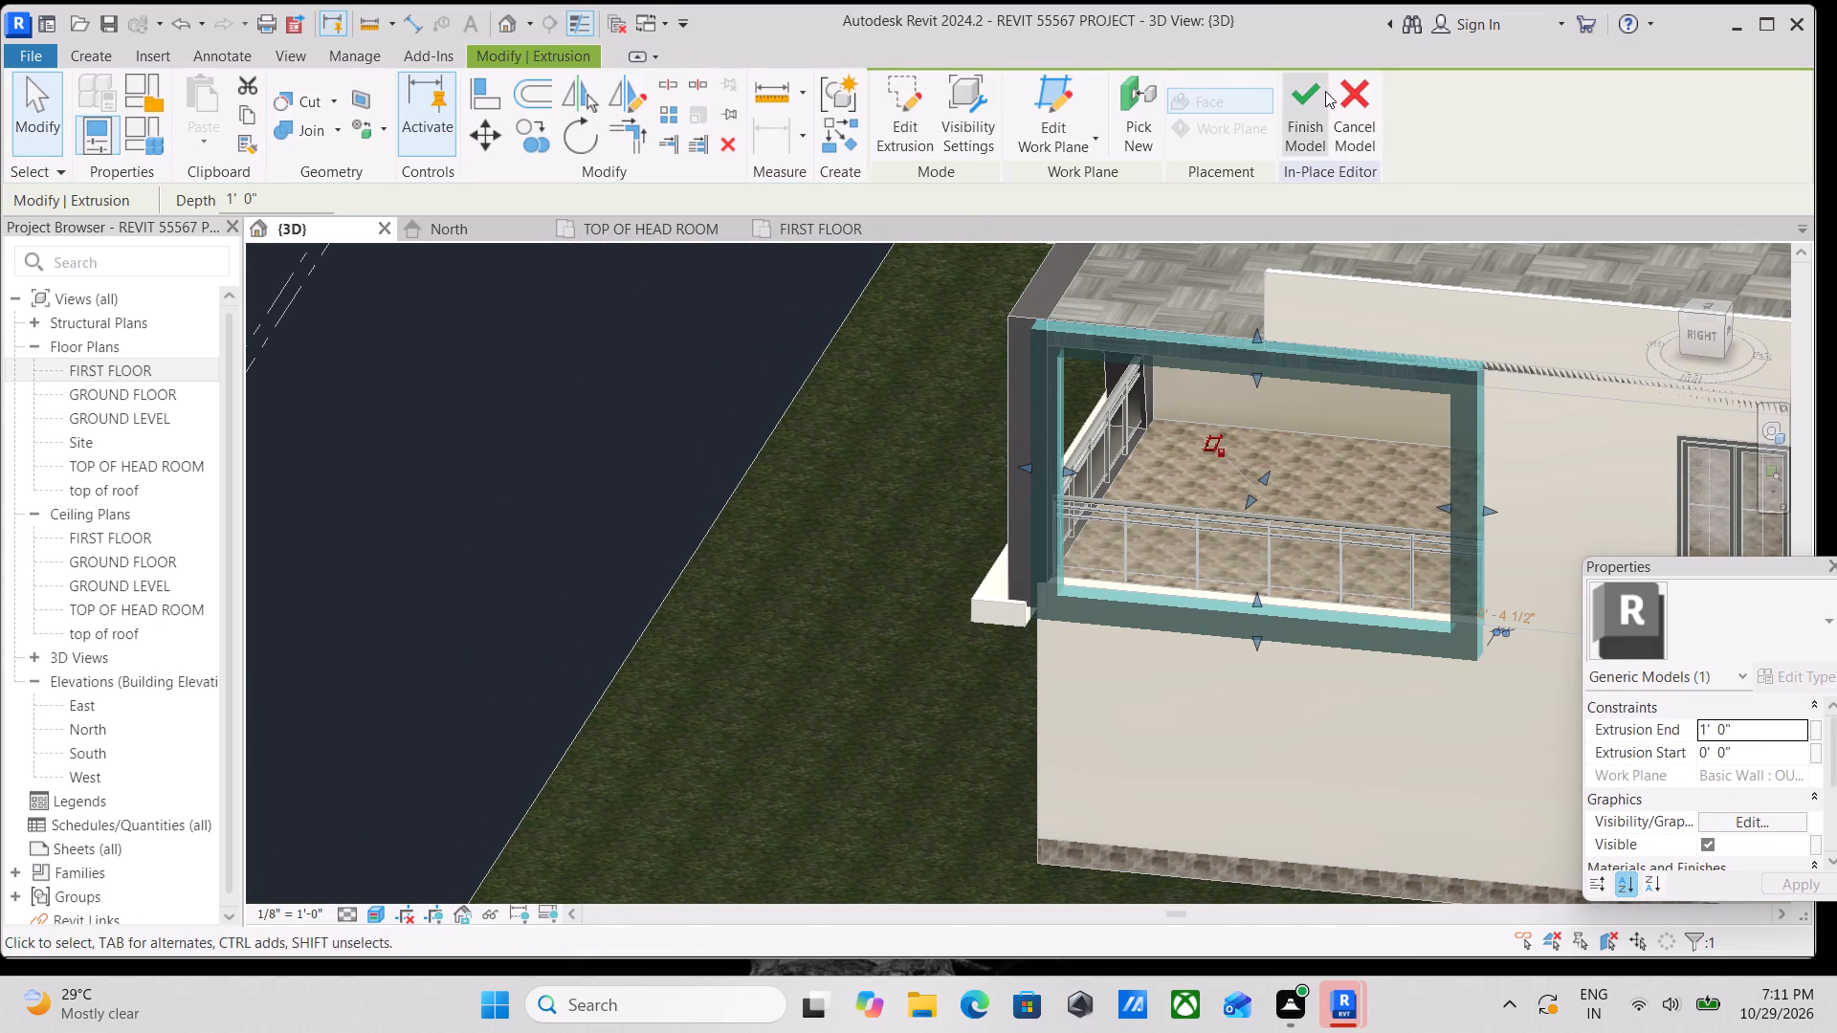
left_click(1317, 86)
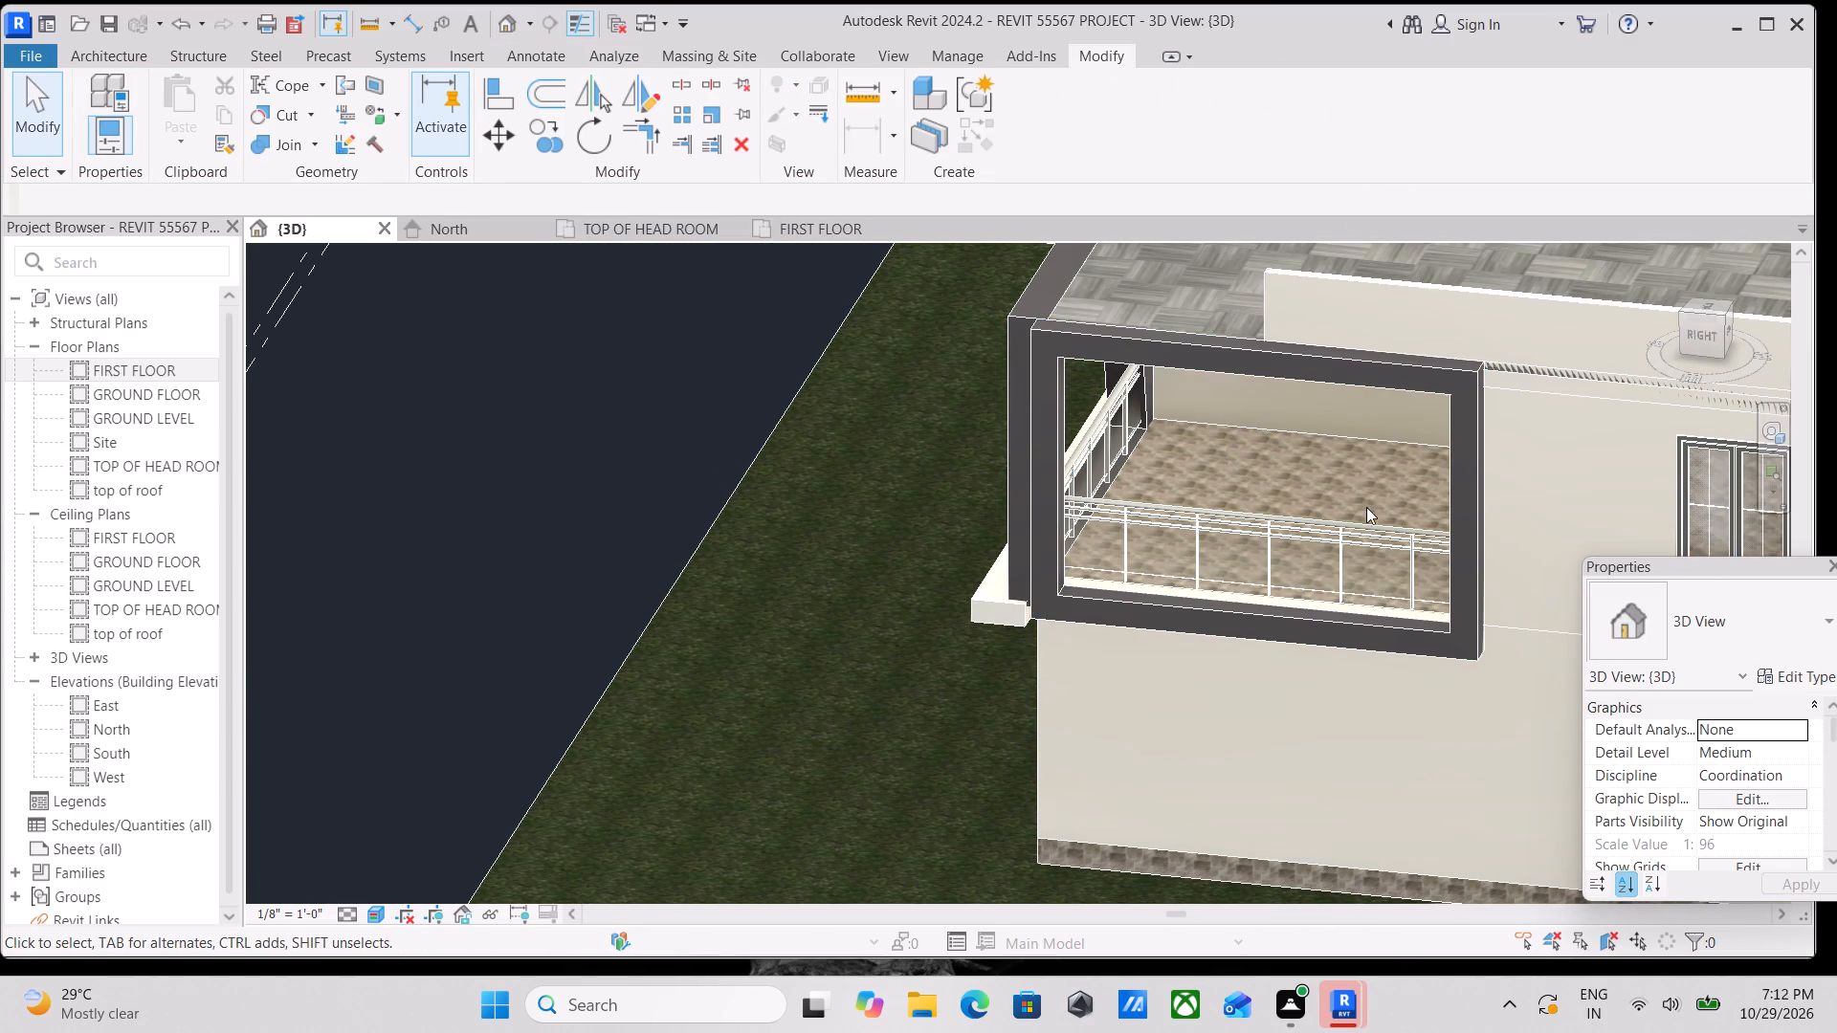
Stretch the side frame's front end face toward the front balcony frame to narrow the corner gap, and deselect it.
scroll(1366, 507, "down", 3)
middle_click_drag(1251, 521, 1661, 463, "shift")
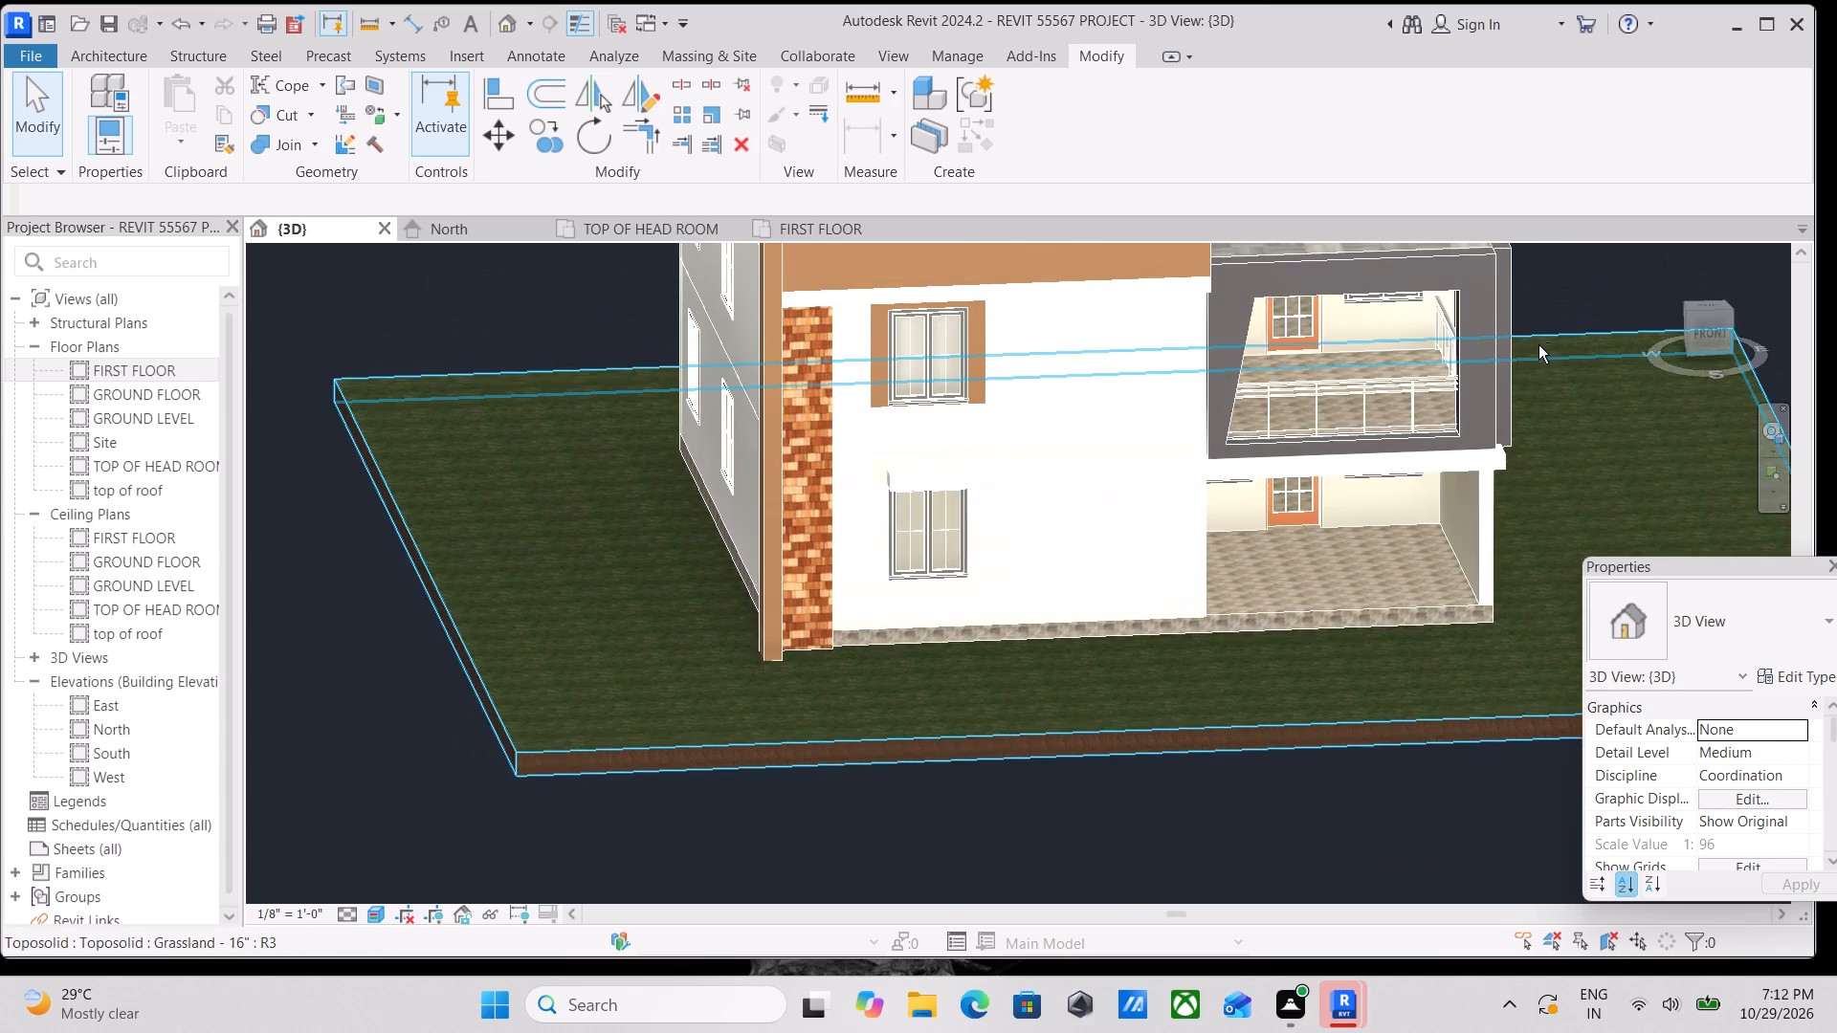
middle_click_drag(1538, 344, 1309, 405, "shift")
scroll(1377, 413, "up", 5)
scroll(1425, 538, "up", 1)
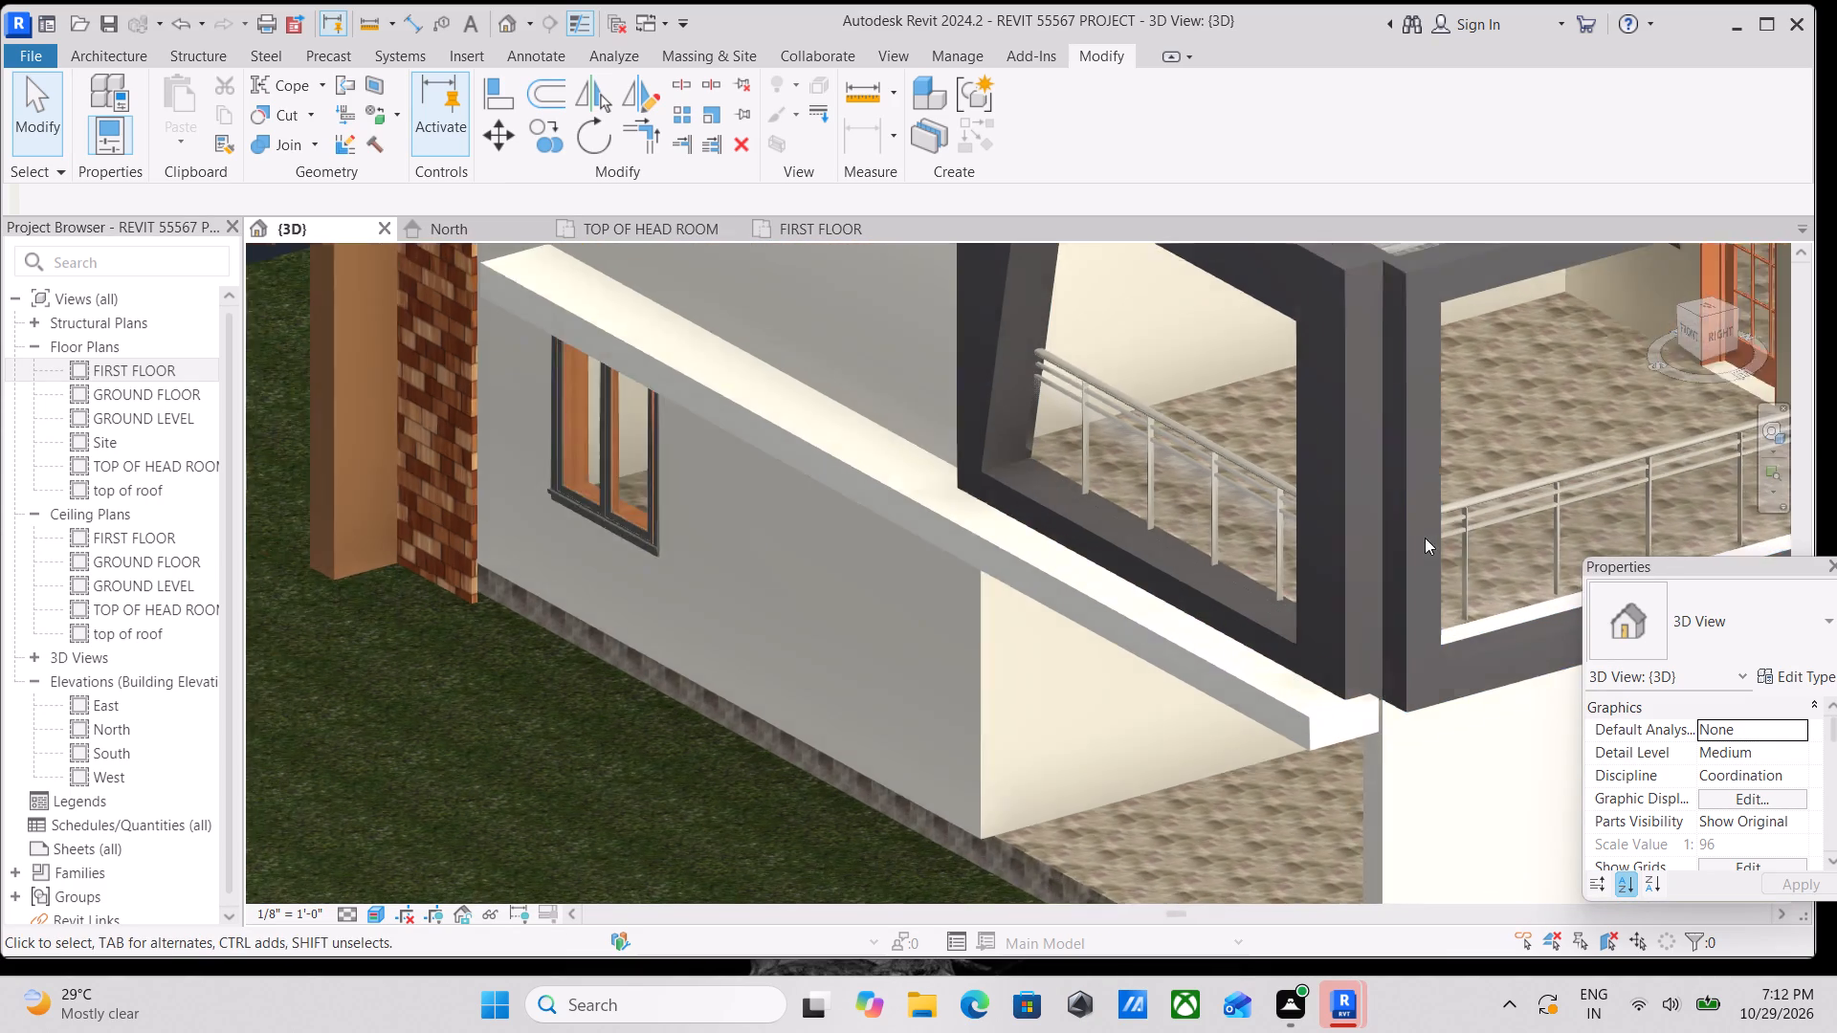
scroll(1425, 538, "up", 1)
left_click(1398, 508)
middle_click_drag(1402, 509, 1386, 446)
left_click_drag(1362, 420, 1337, 422)
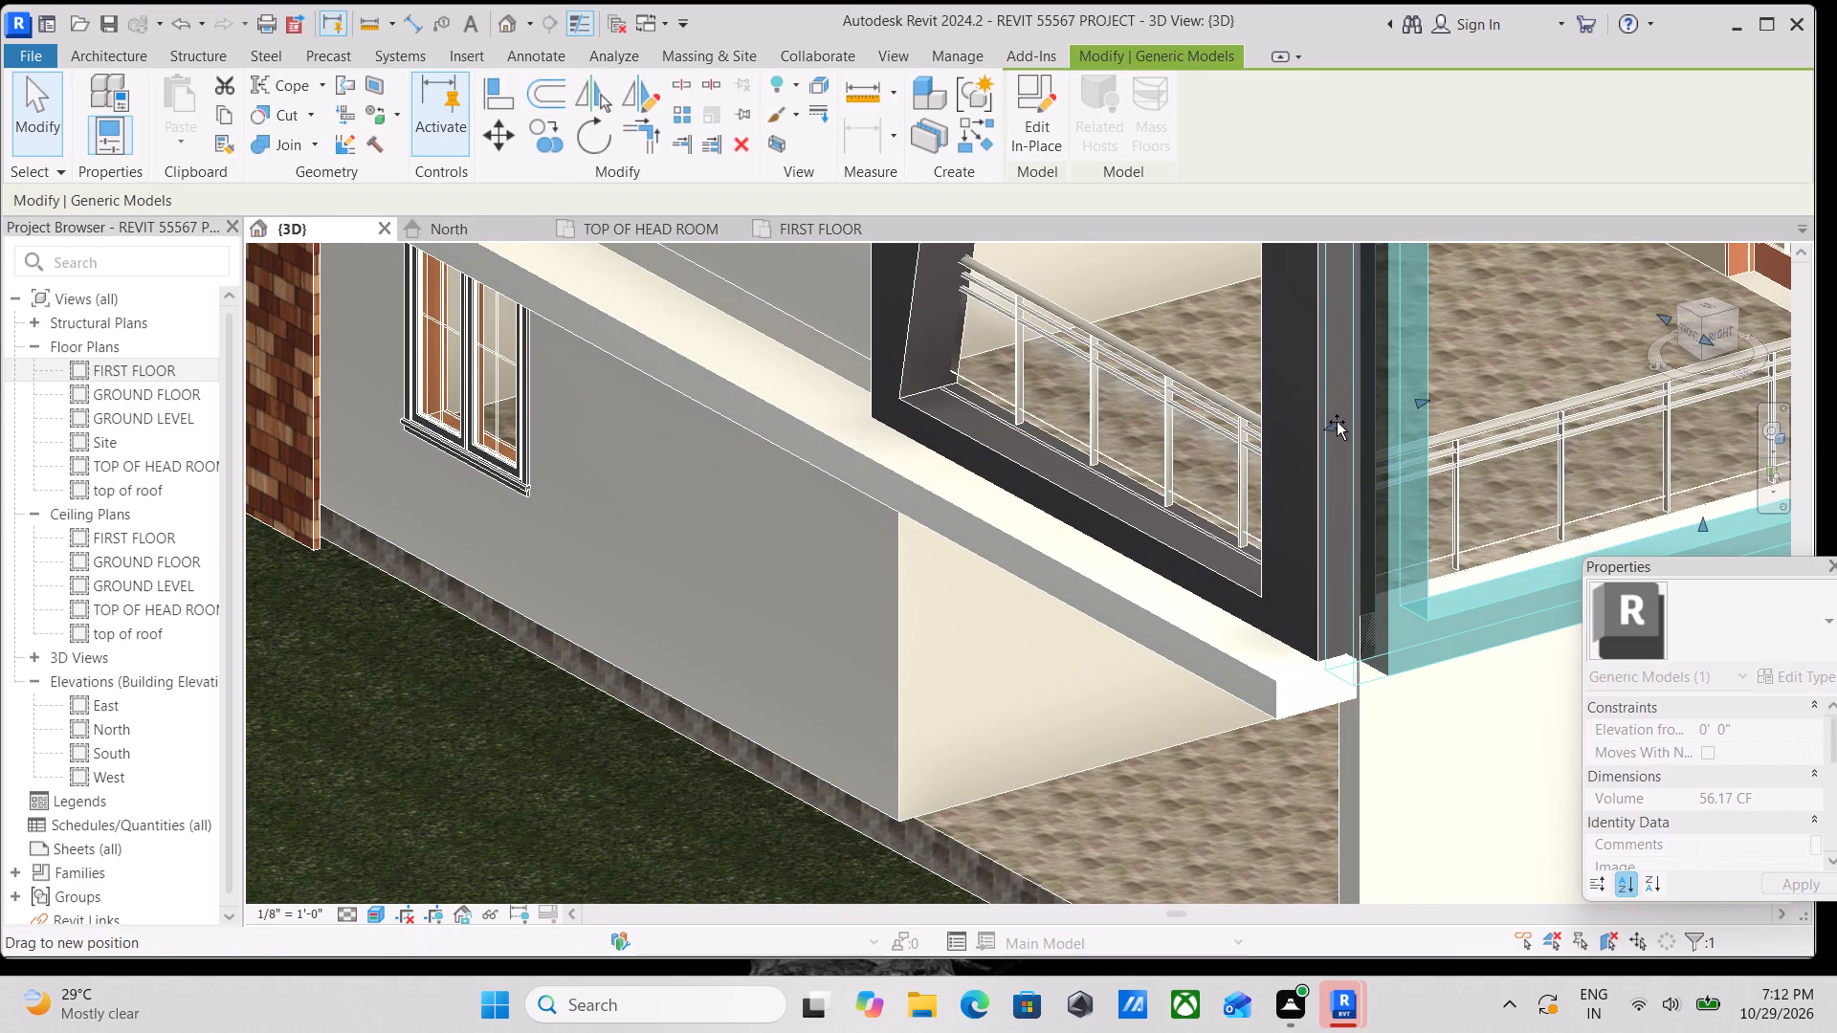
left_click_drag(1337, 422, 1333, 422)
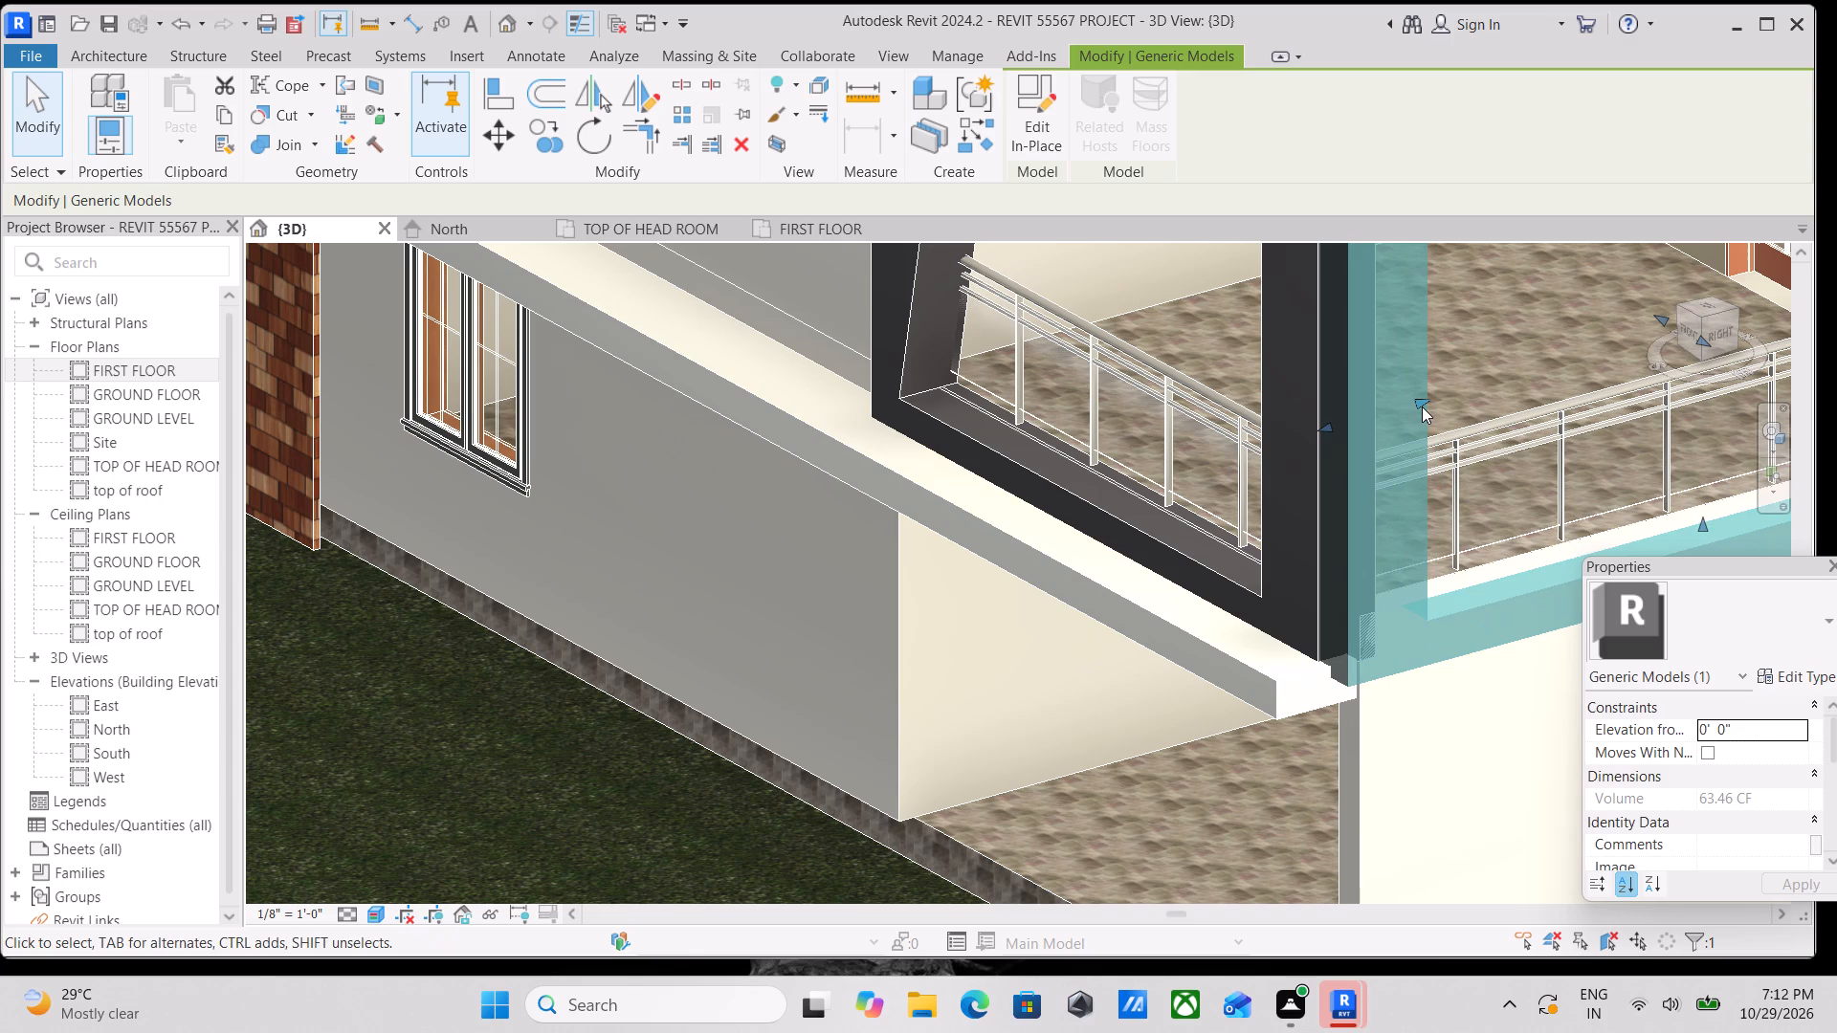
key("Escape")
scroll(1442, 403, "down", 4)
key("Escape")
scroll(1442, 407, "down", 3)
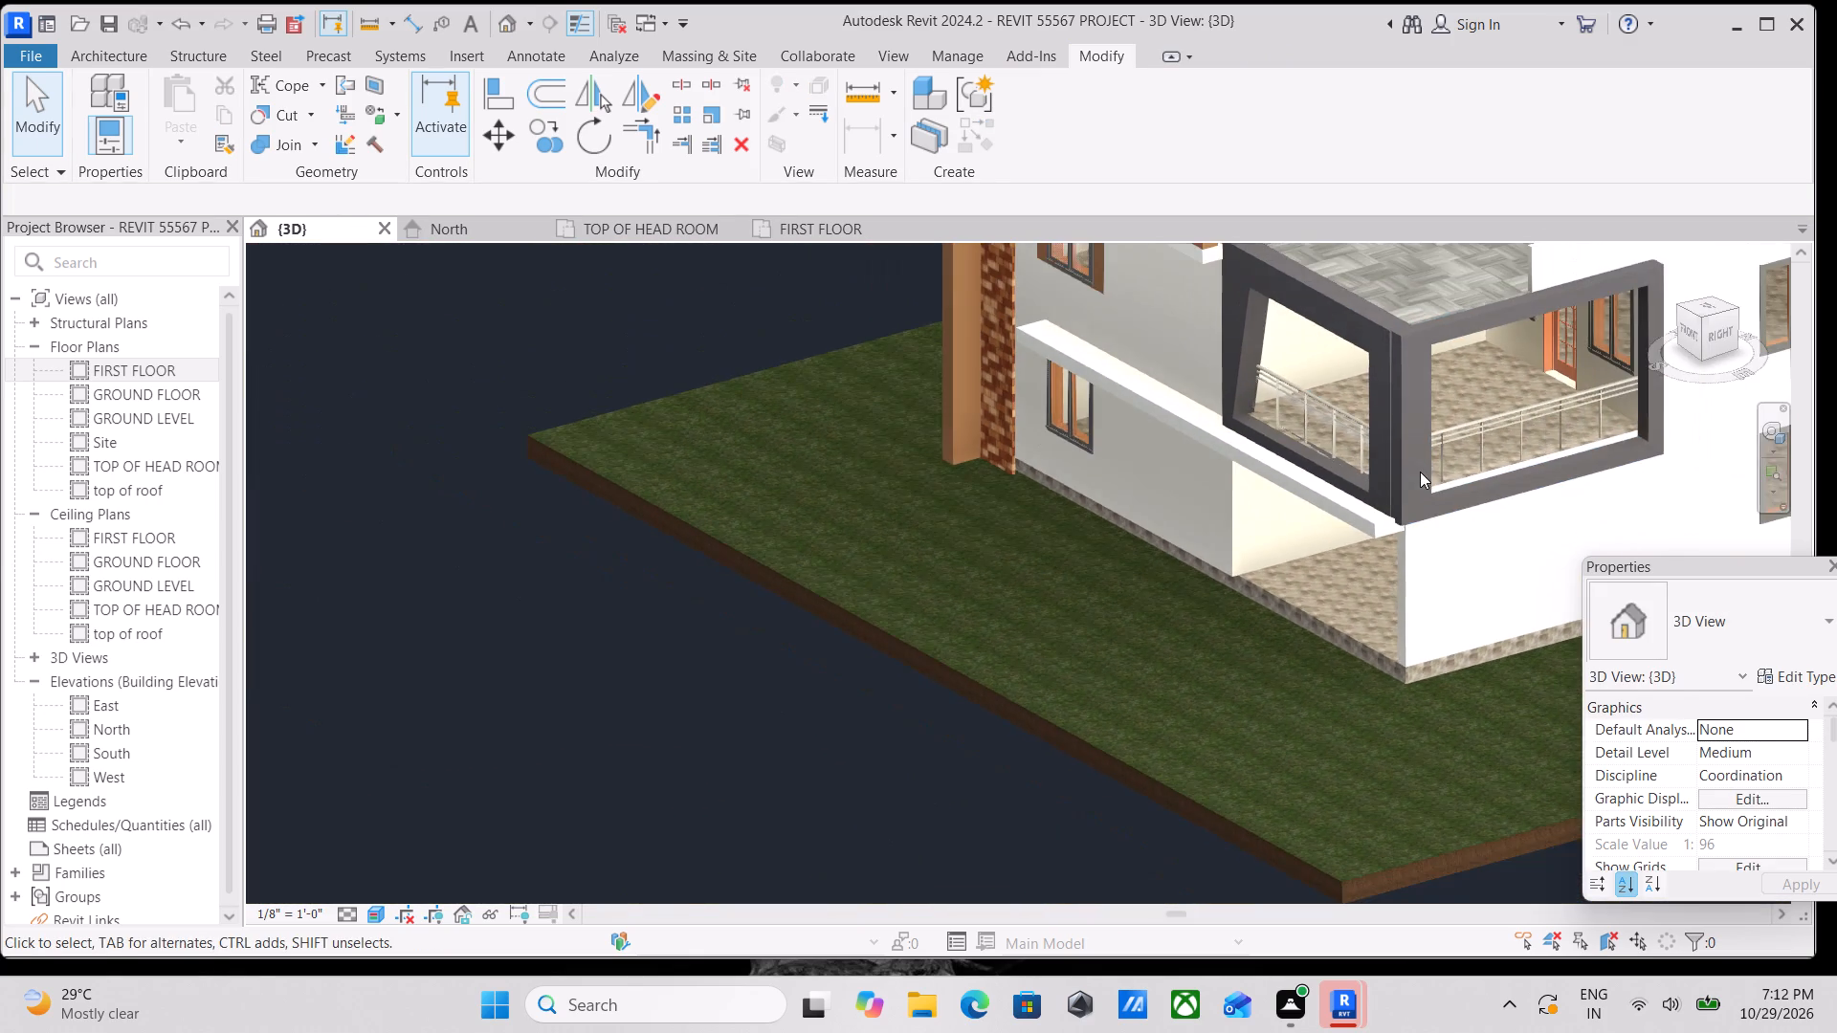
Examine the front and side balcony frames, their shared corner and the balcony ceiling from several angles.
scroll(1410, 452, "down", 3)
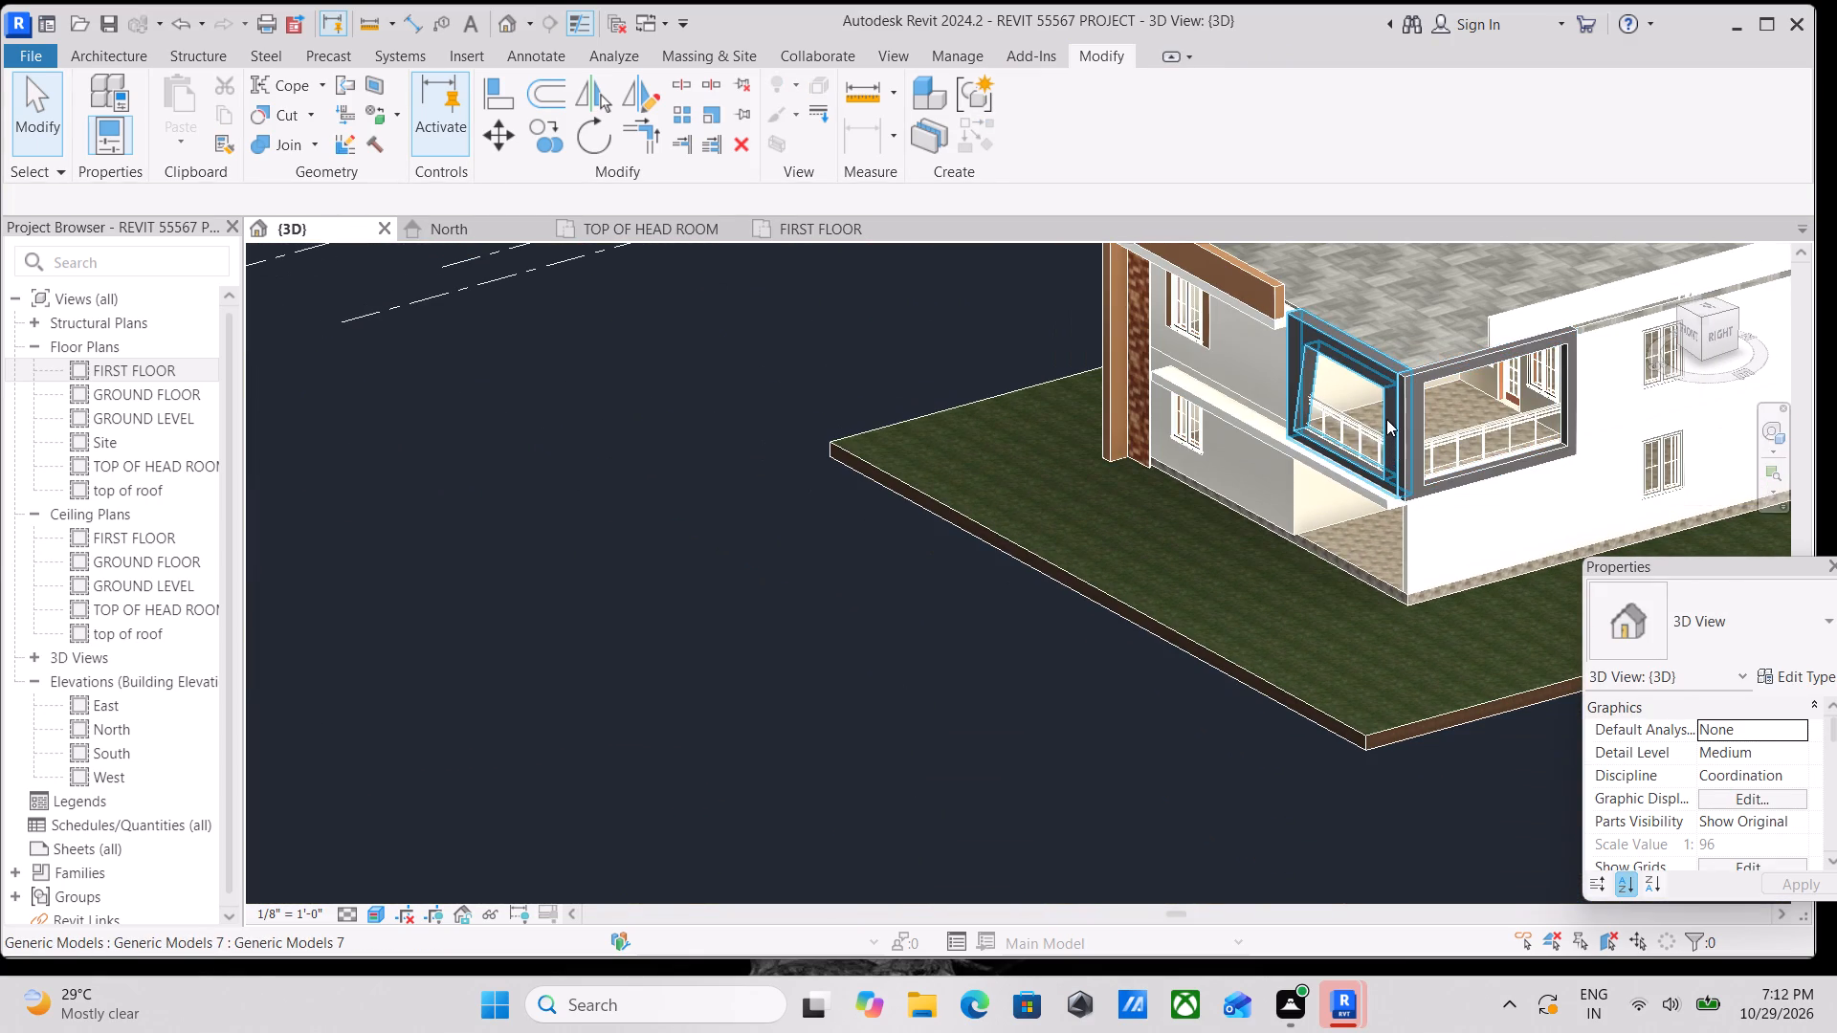
middle_click_drag(1386, 419, 1533, 438, "shift")
middle_click_drag(1458, 386, 1541, 200, "shift")
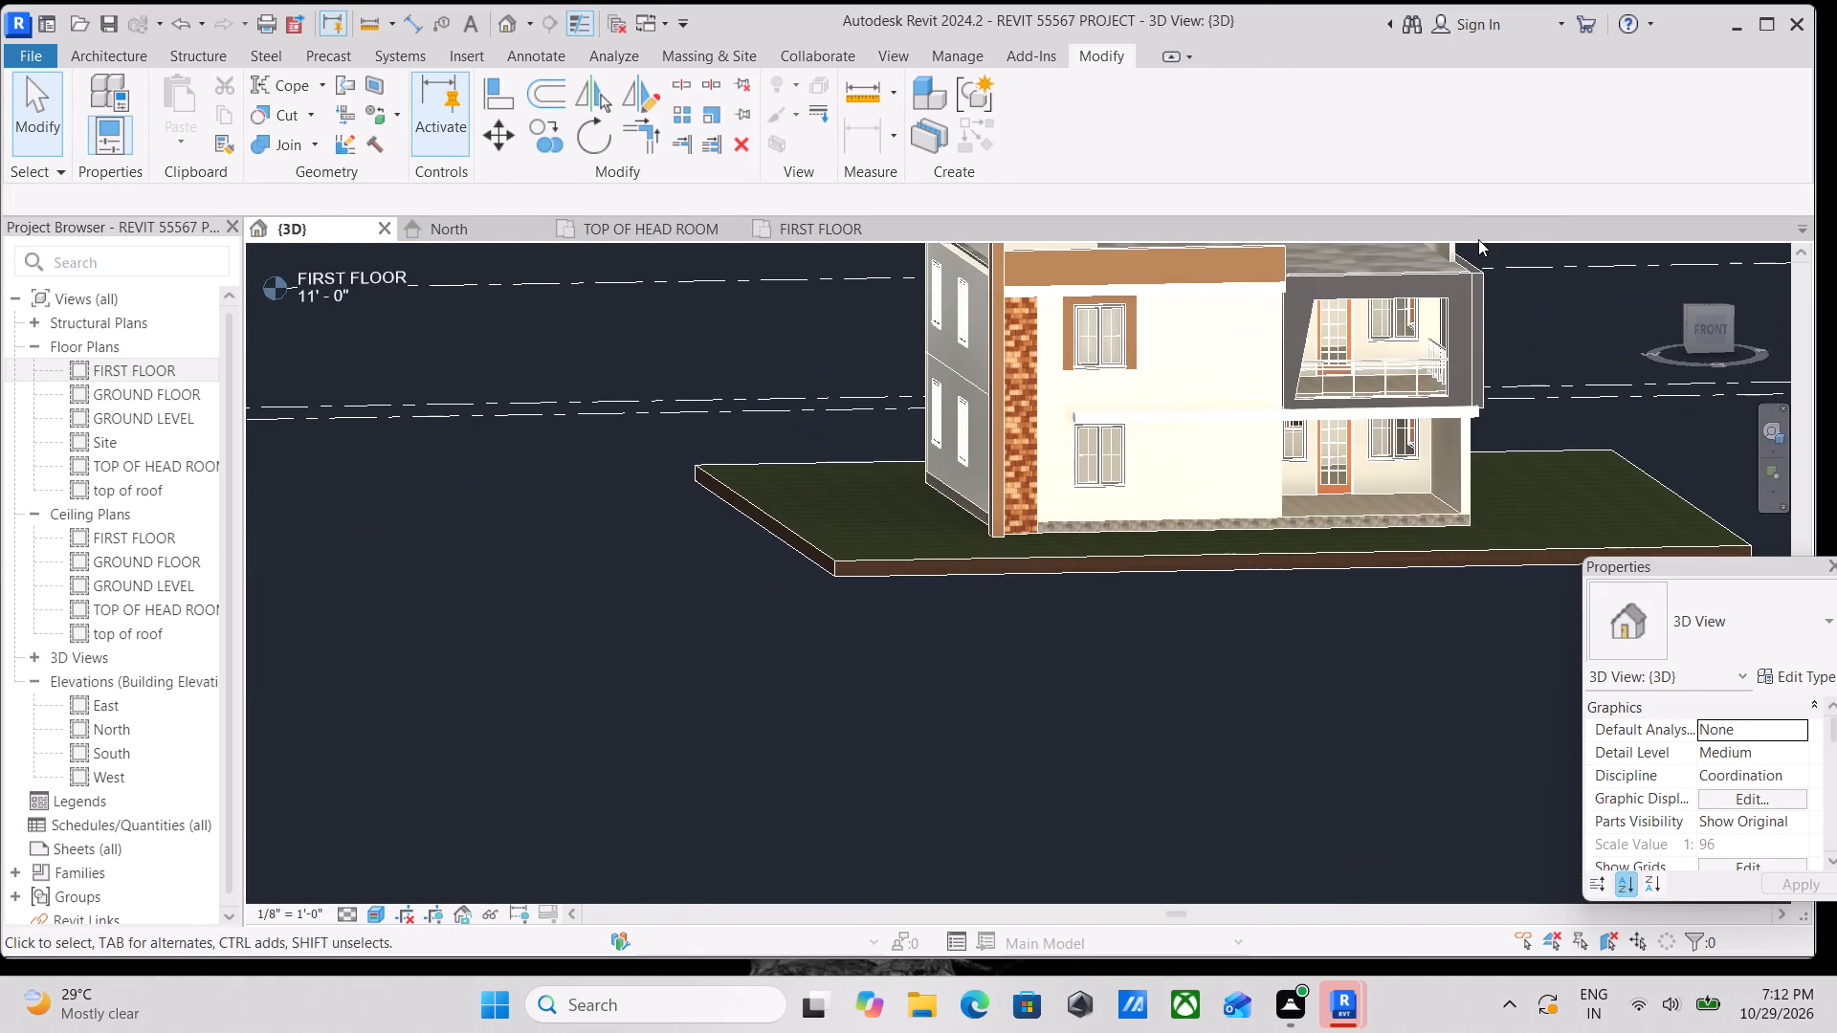
middle_click_drag(1478, 239, 1468, 543)
middle_click_drag(1386, 401, 1366, 633)
middle_click_drag(1385, 522, 1376, 462, "shift")
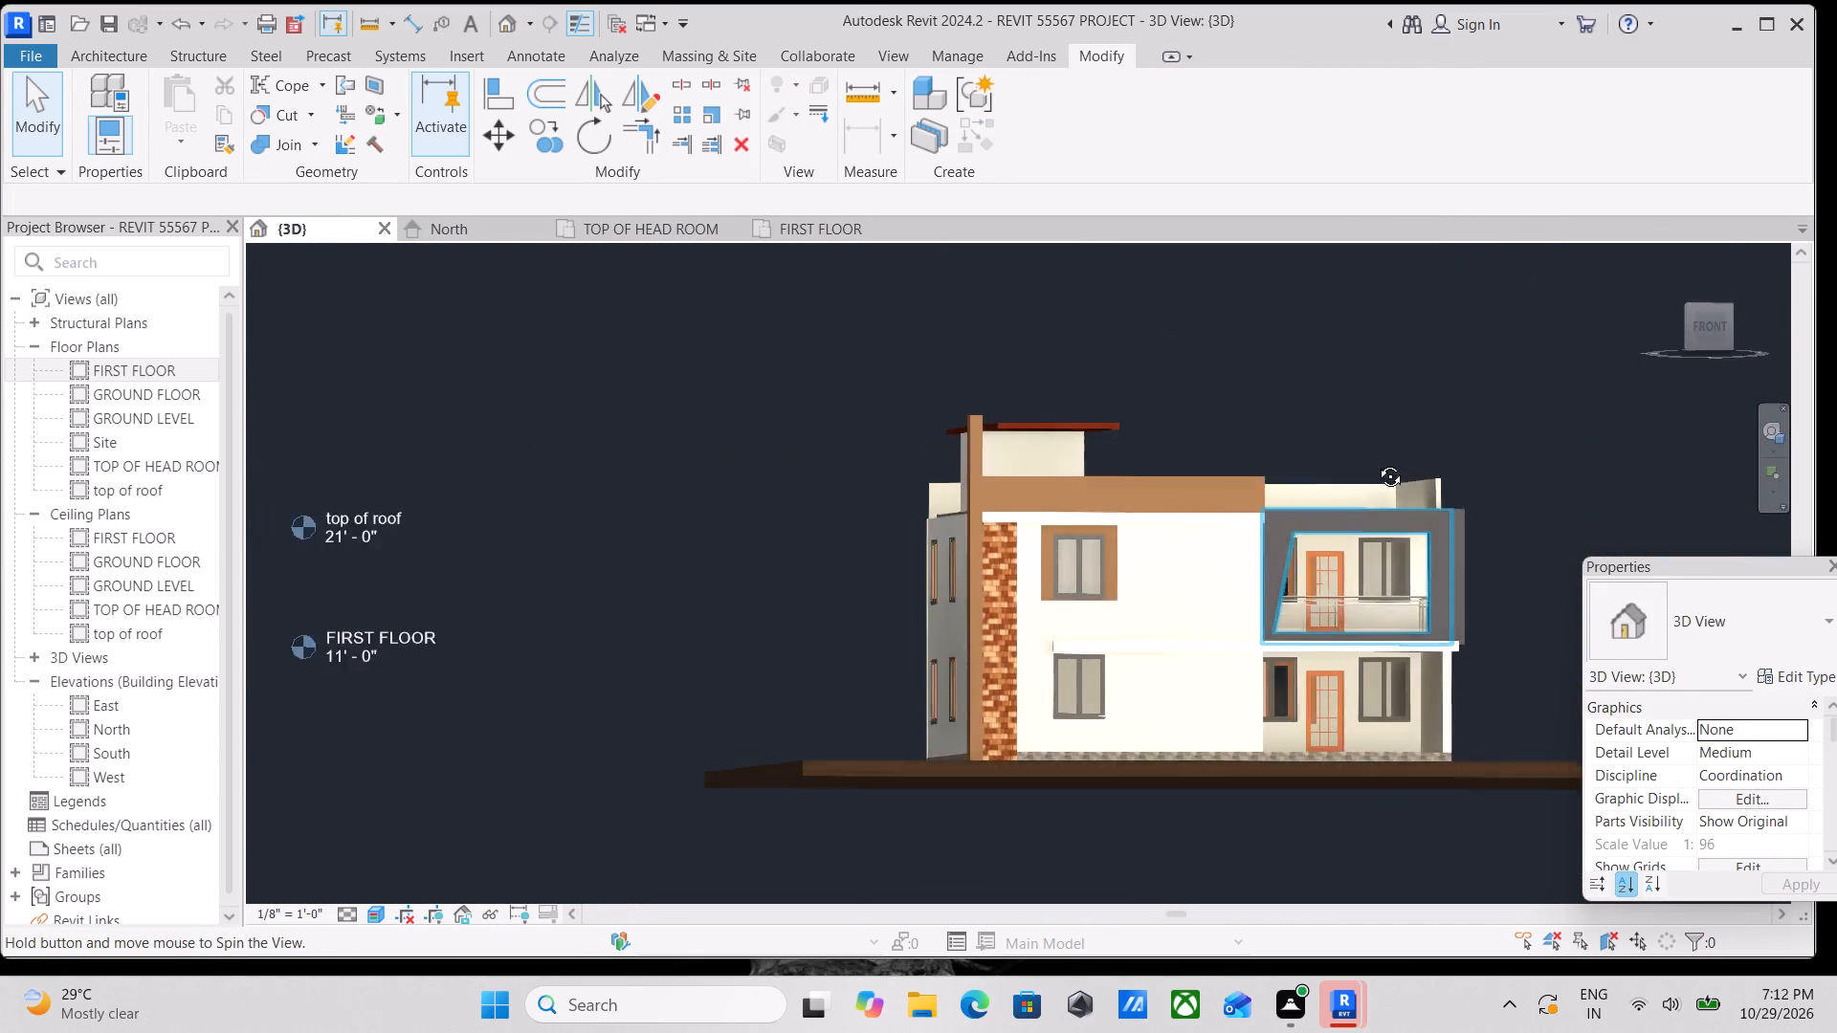
middle_click_drag(1376, 462, 1316, 519, "shift")
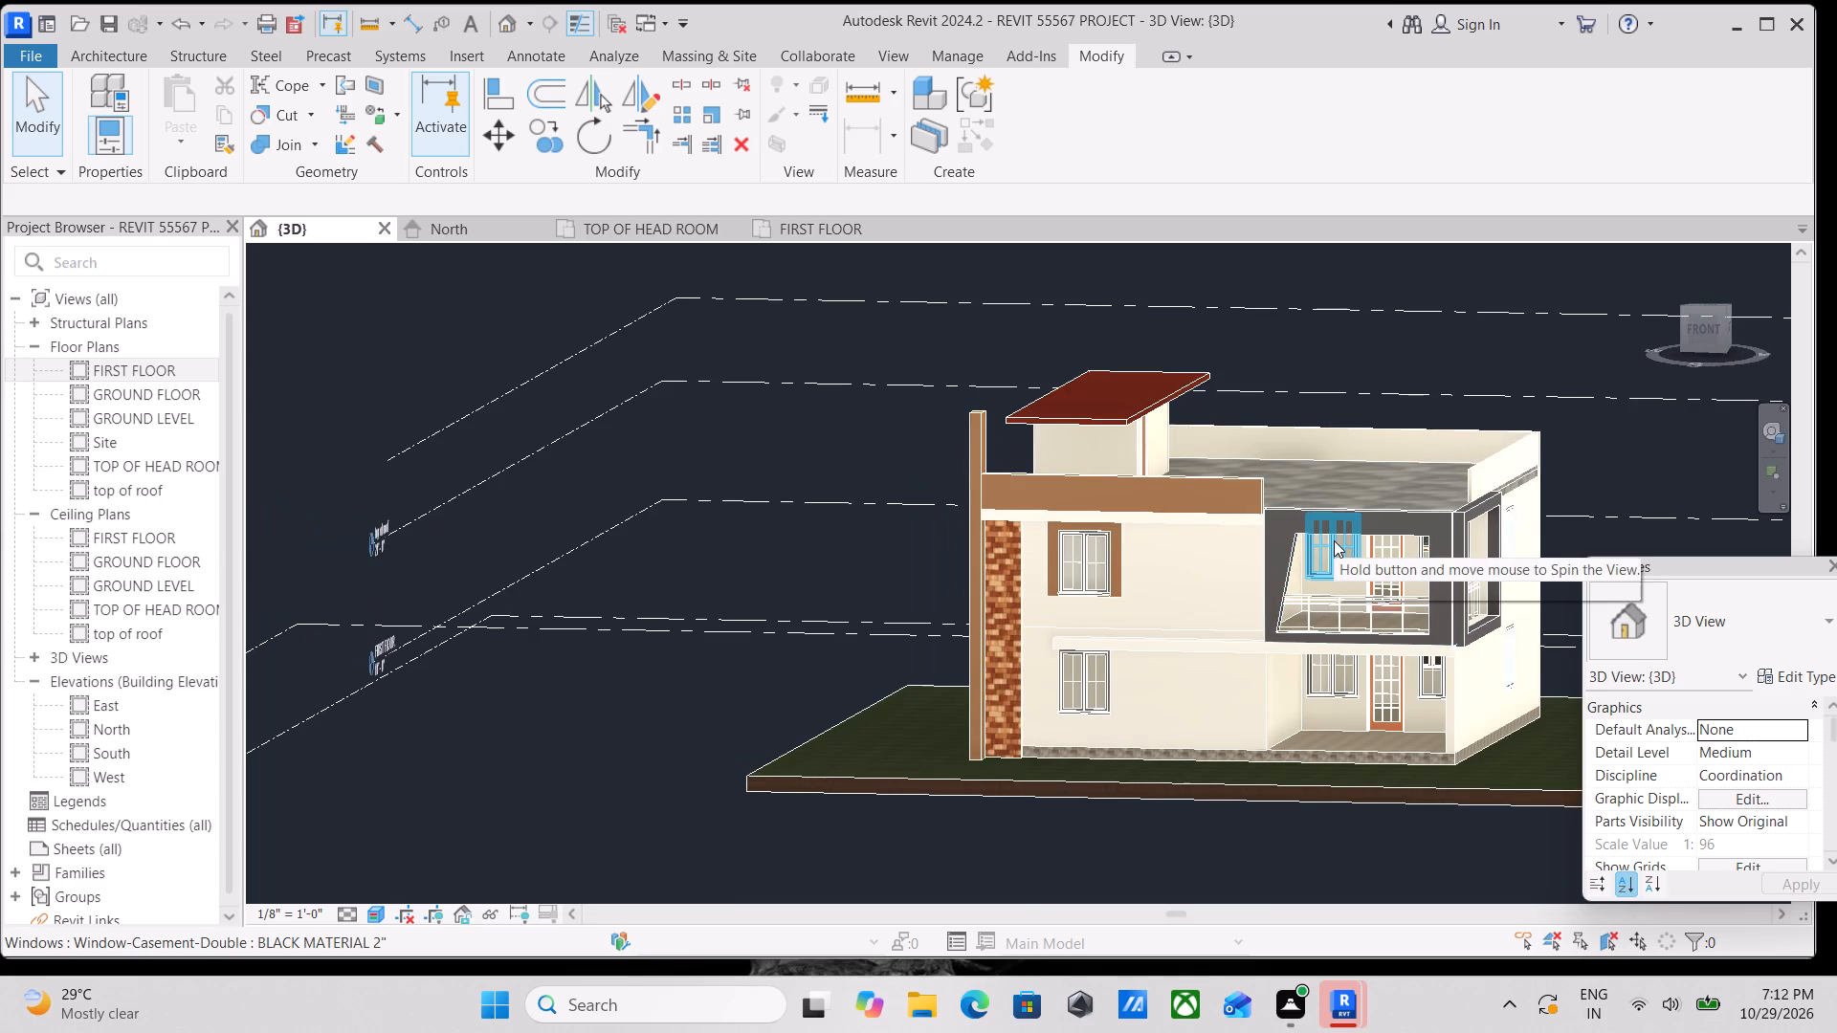
scroll(1299, 502, "up", 2)
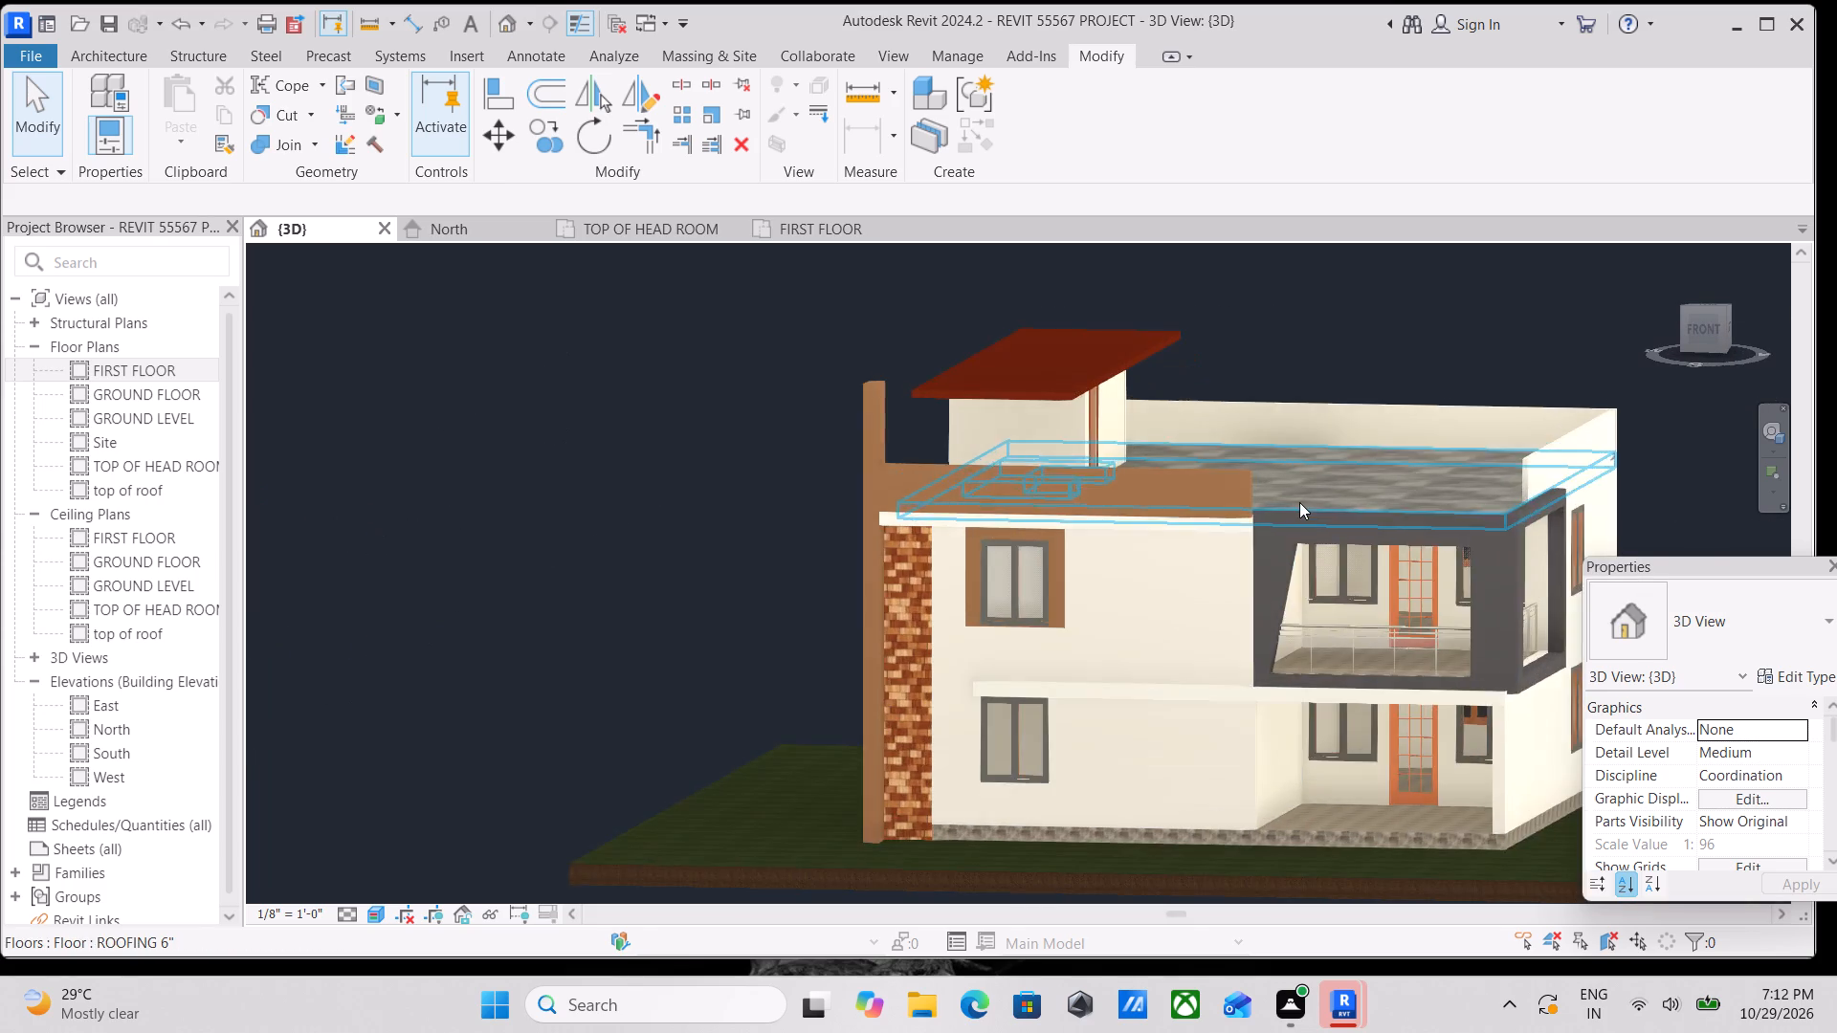
scroll(1315, 548, "up", 3)
scroll(1490, 710, "up", 3)
middle_click_drag(1361, 610, 1250, 557)
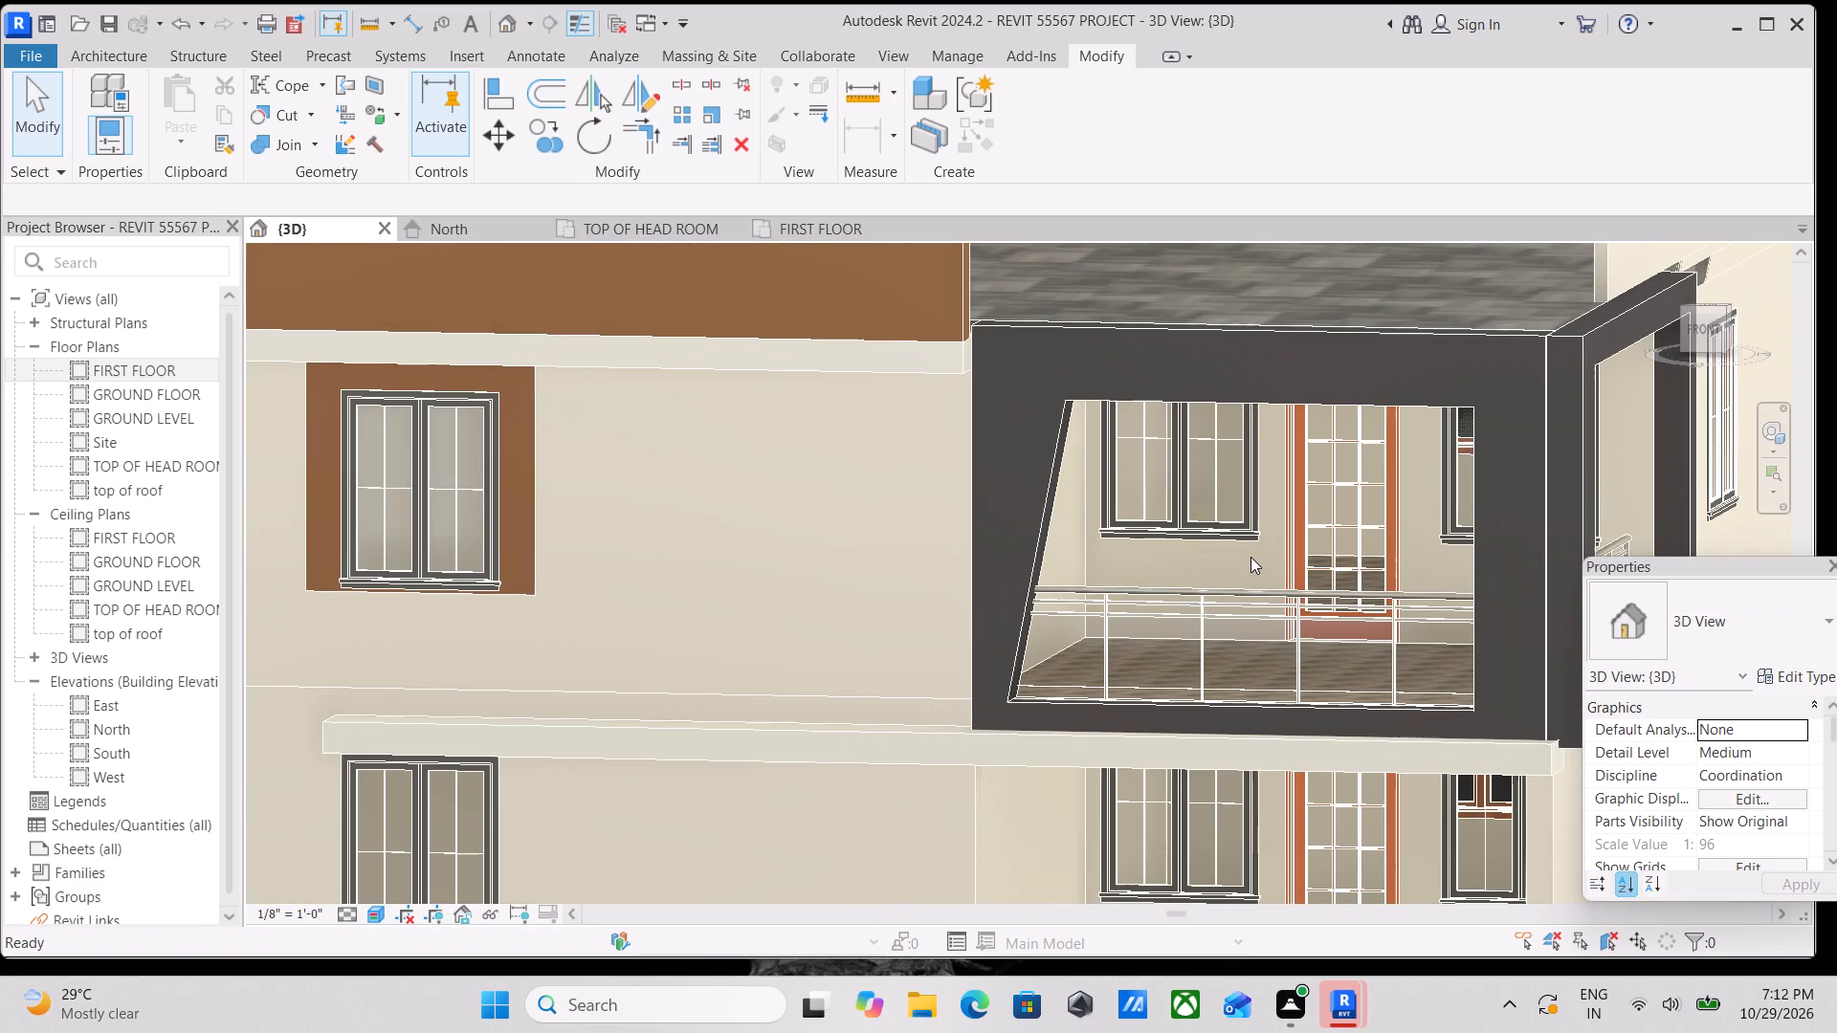
scroll(1250, 557, "up", 1)
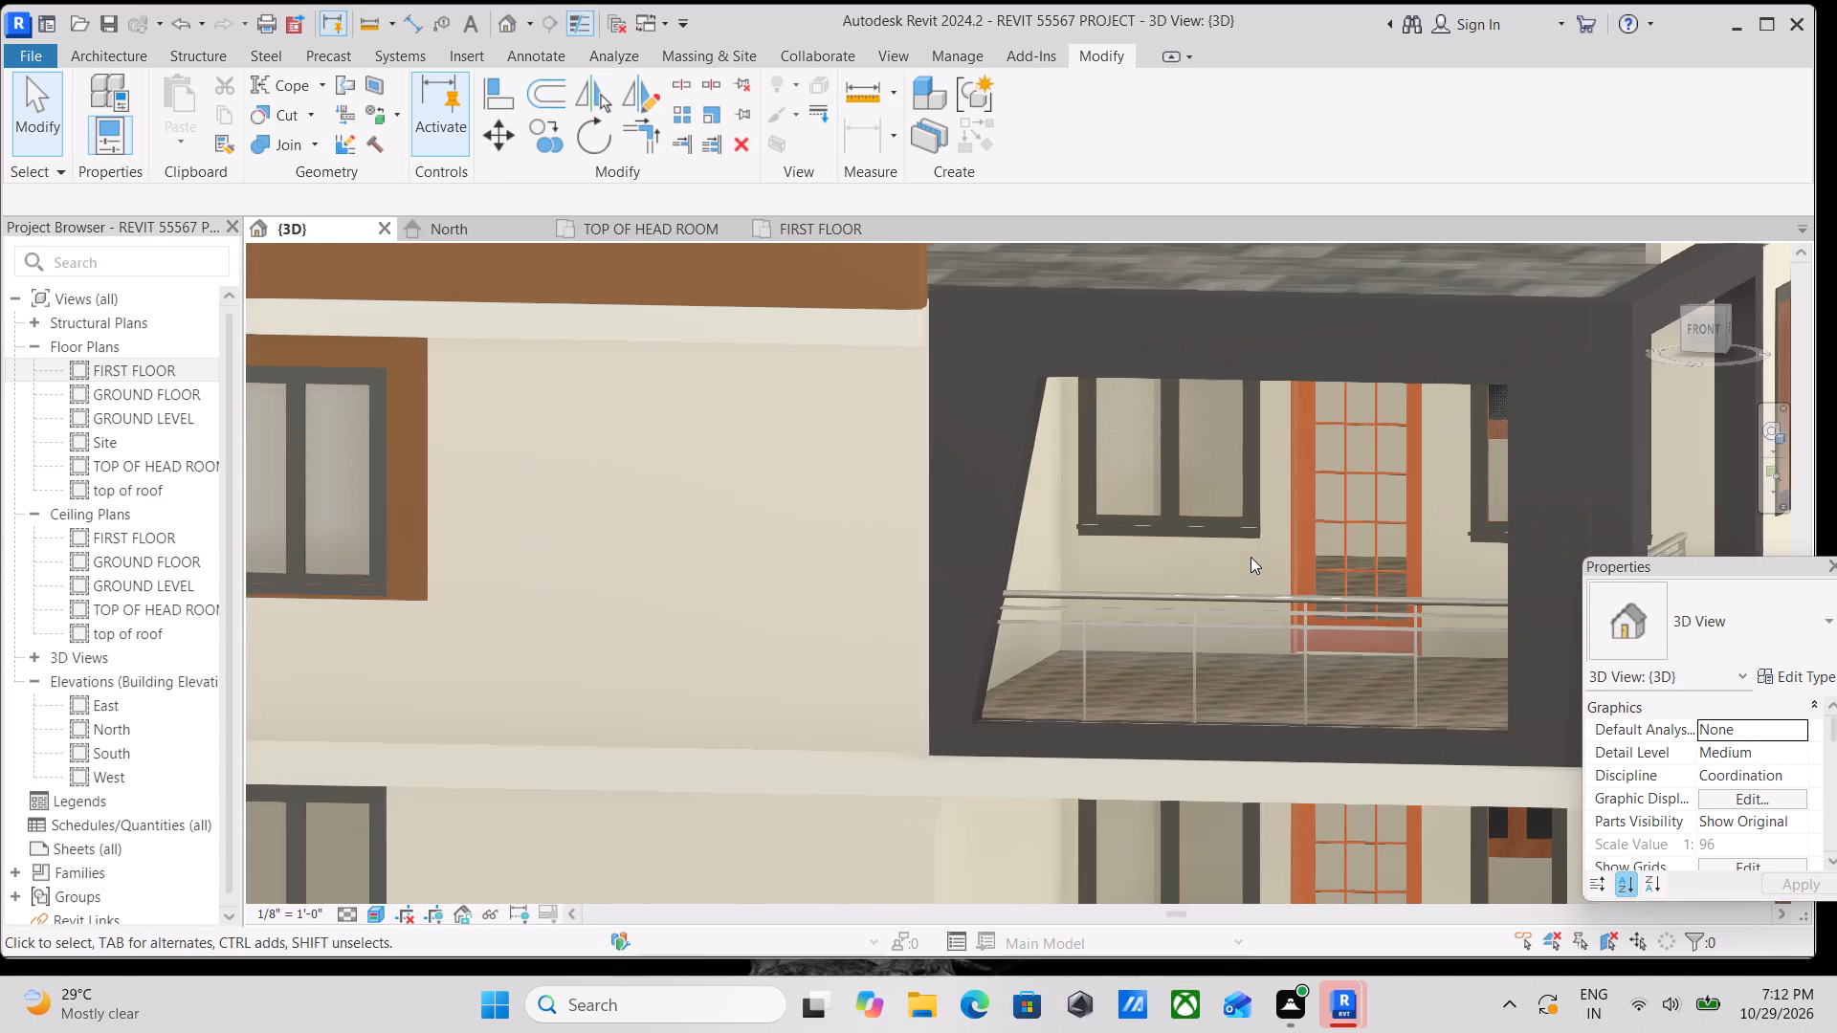
scroll(1250, 557, "down", 1)
middle_click_drag(1259, 577, 1309, 648)
middle_click_drag(1310, 636, 1356, 407, "shift")
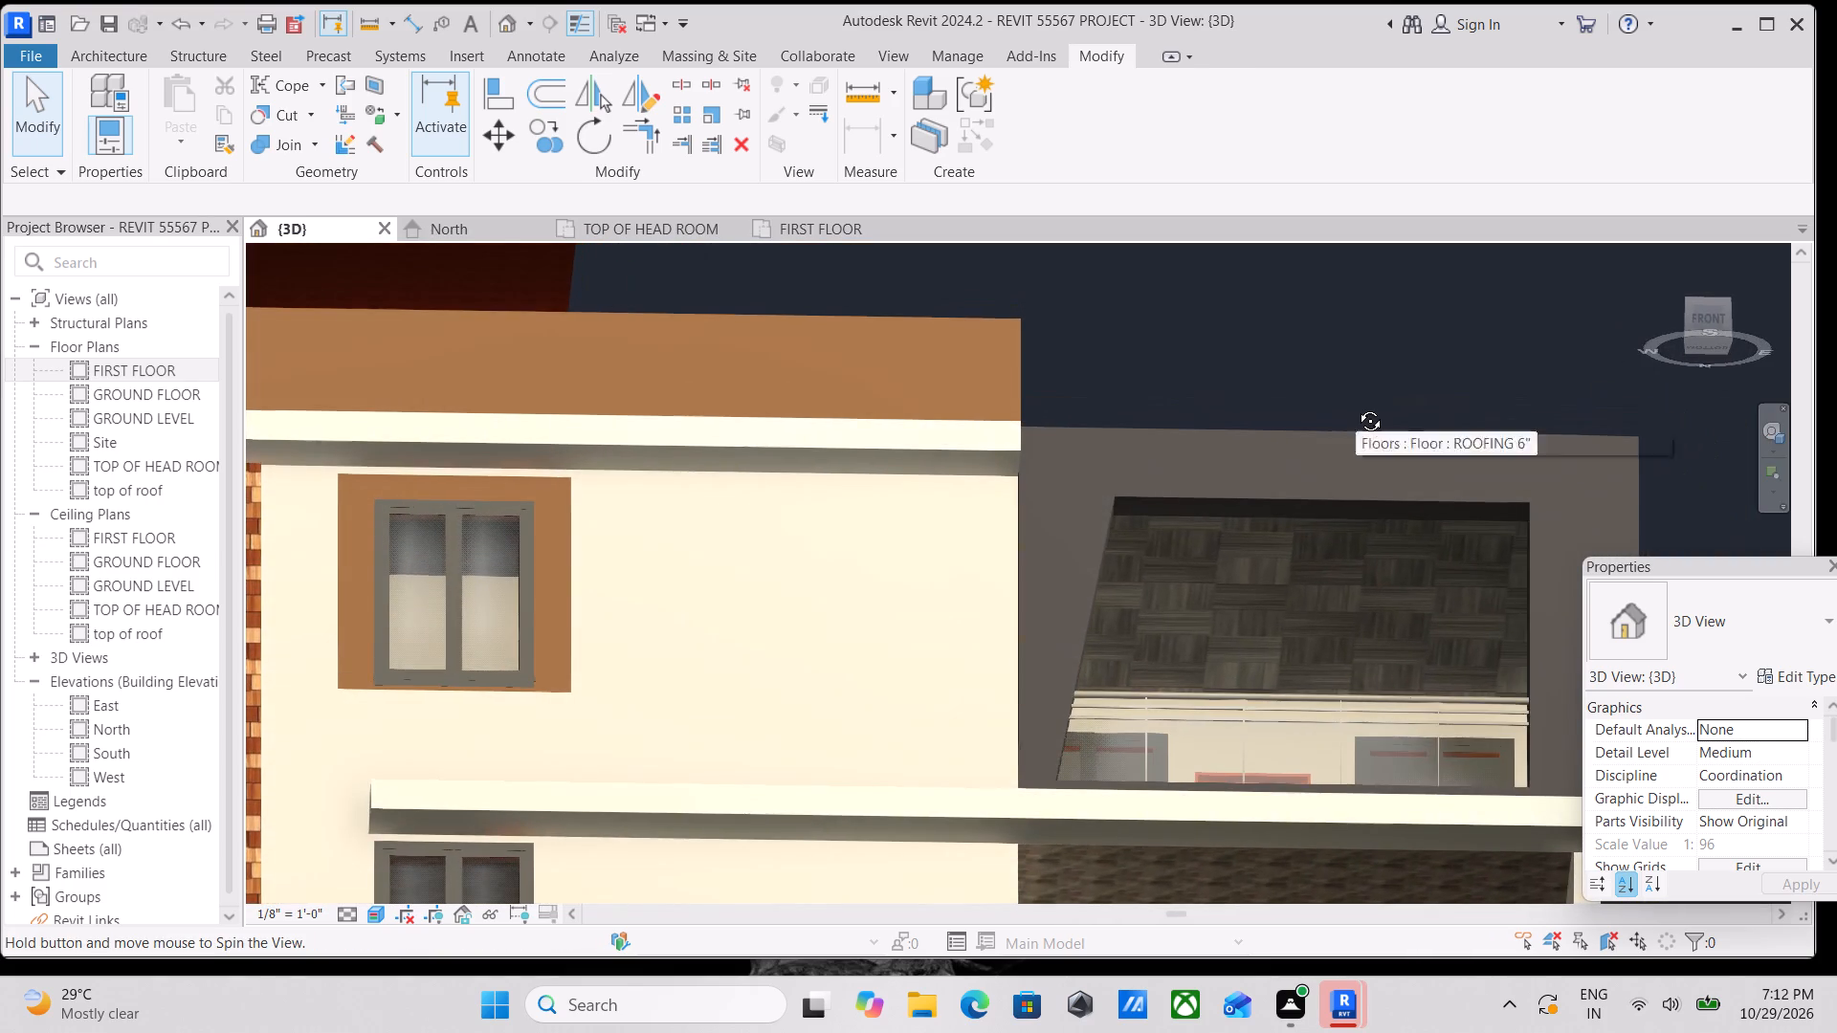
middle_click_drag(1356, 407, 1101, 473, "shift")
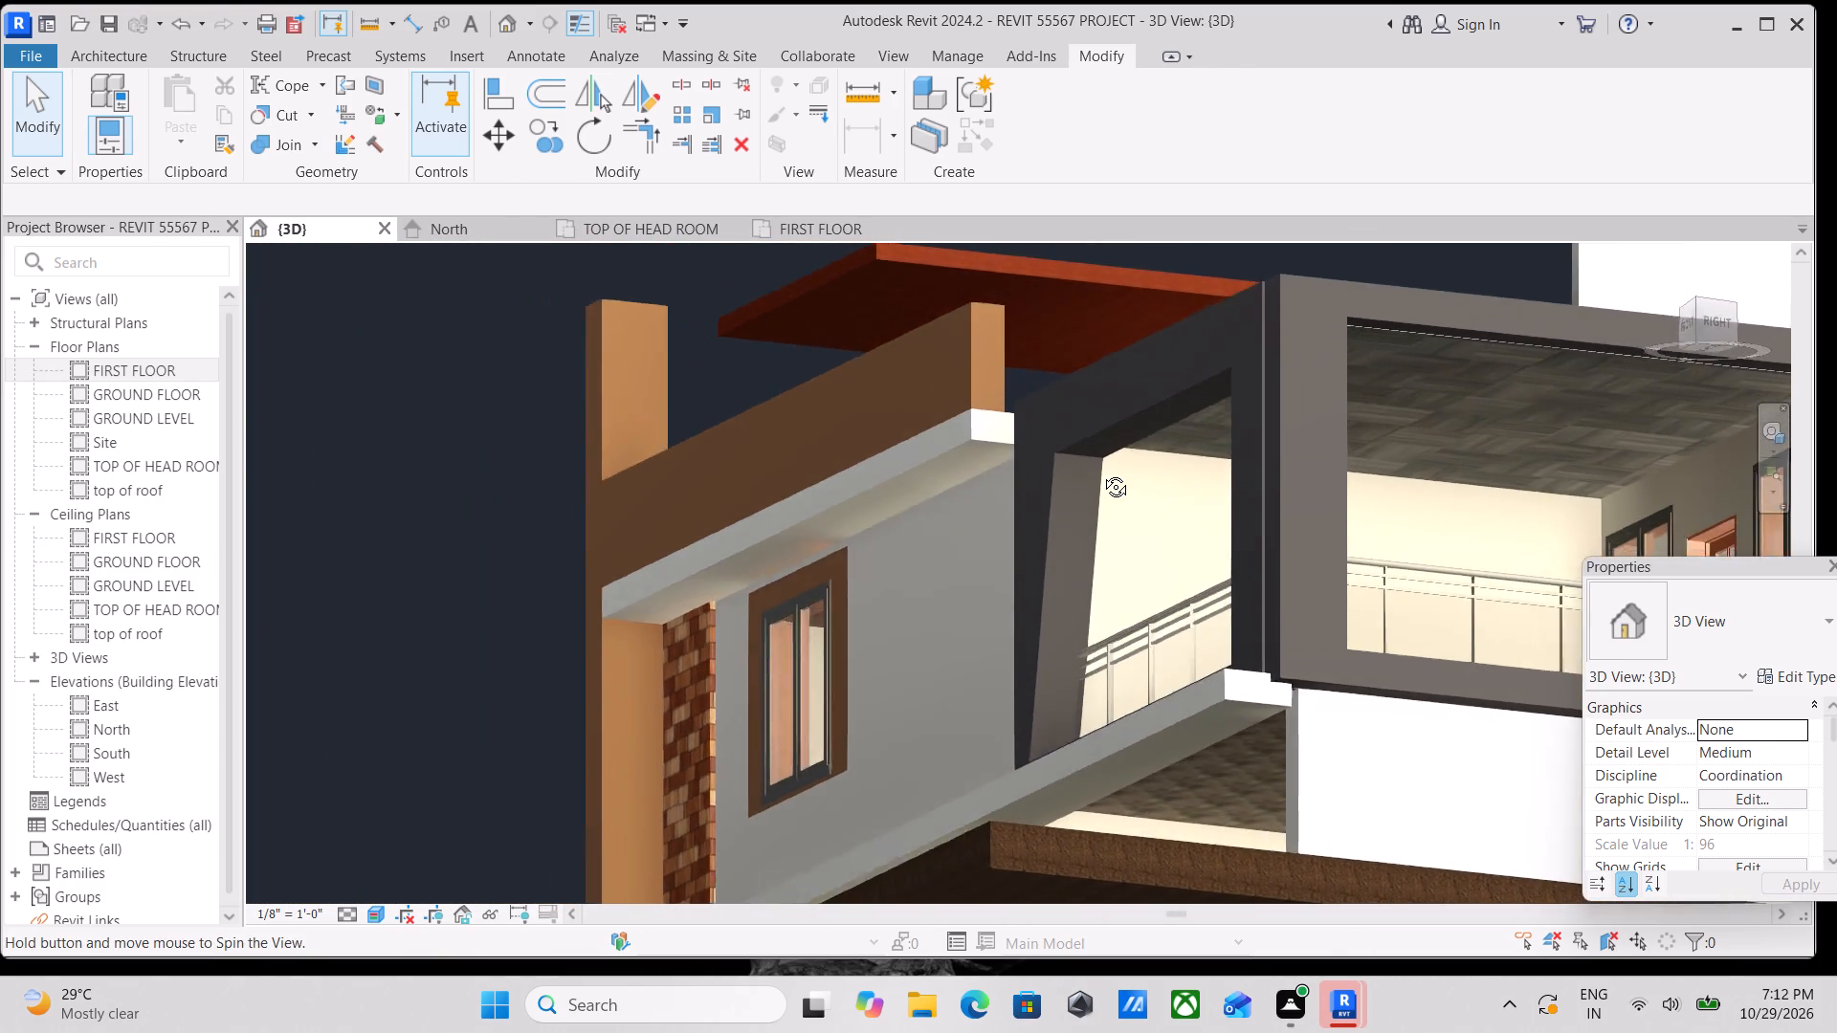
middle_click_drag(1101, 473, 1295, 510, "shift")
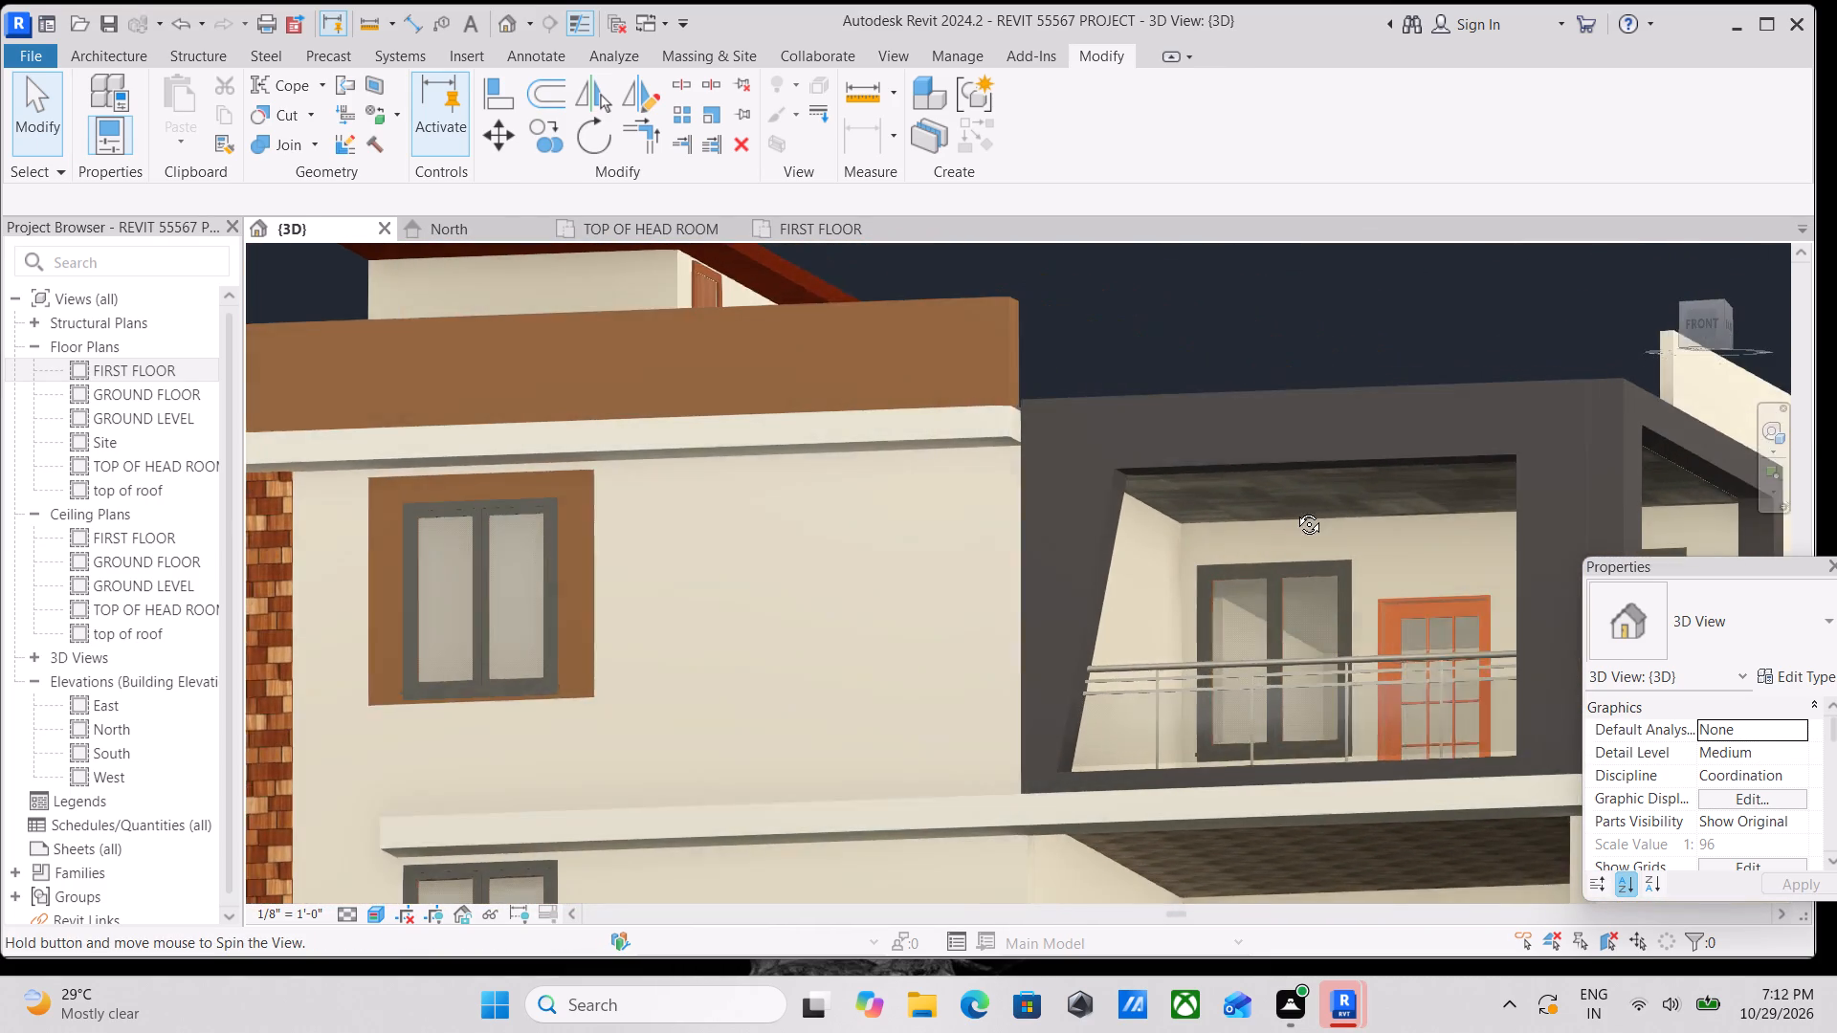
middle_click_drag(1295, 510, 1304, 513, "shift")
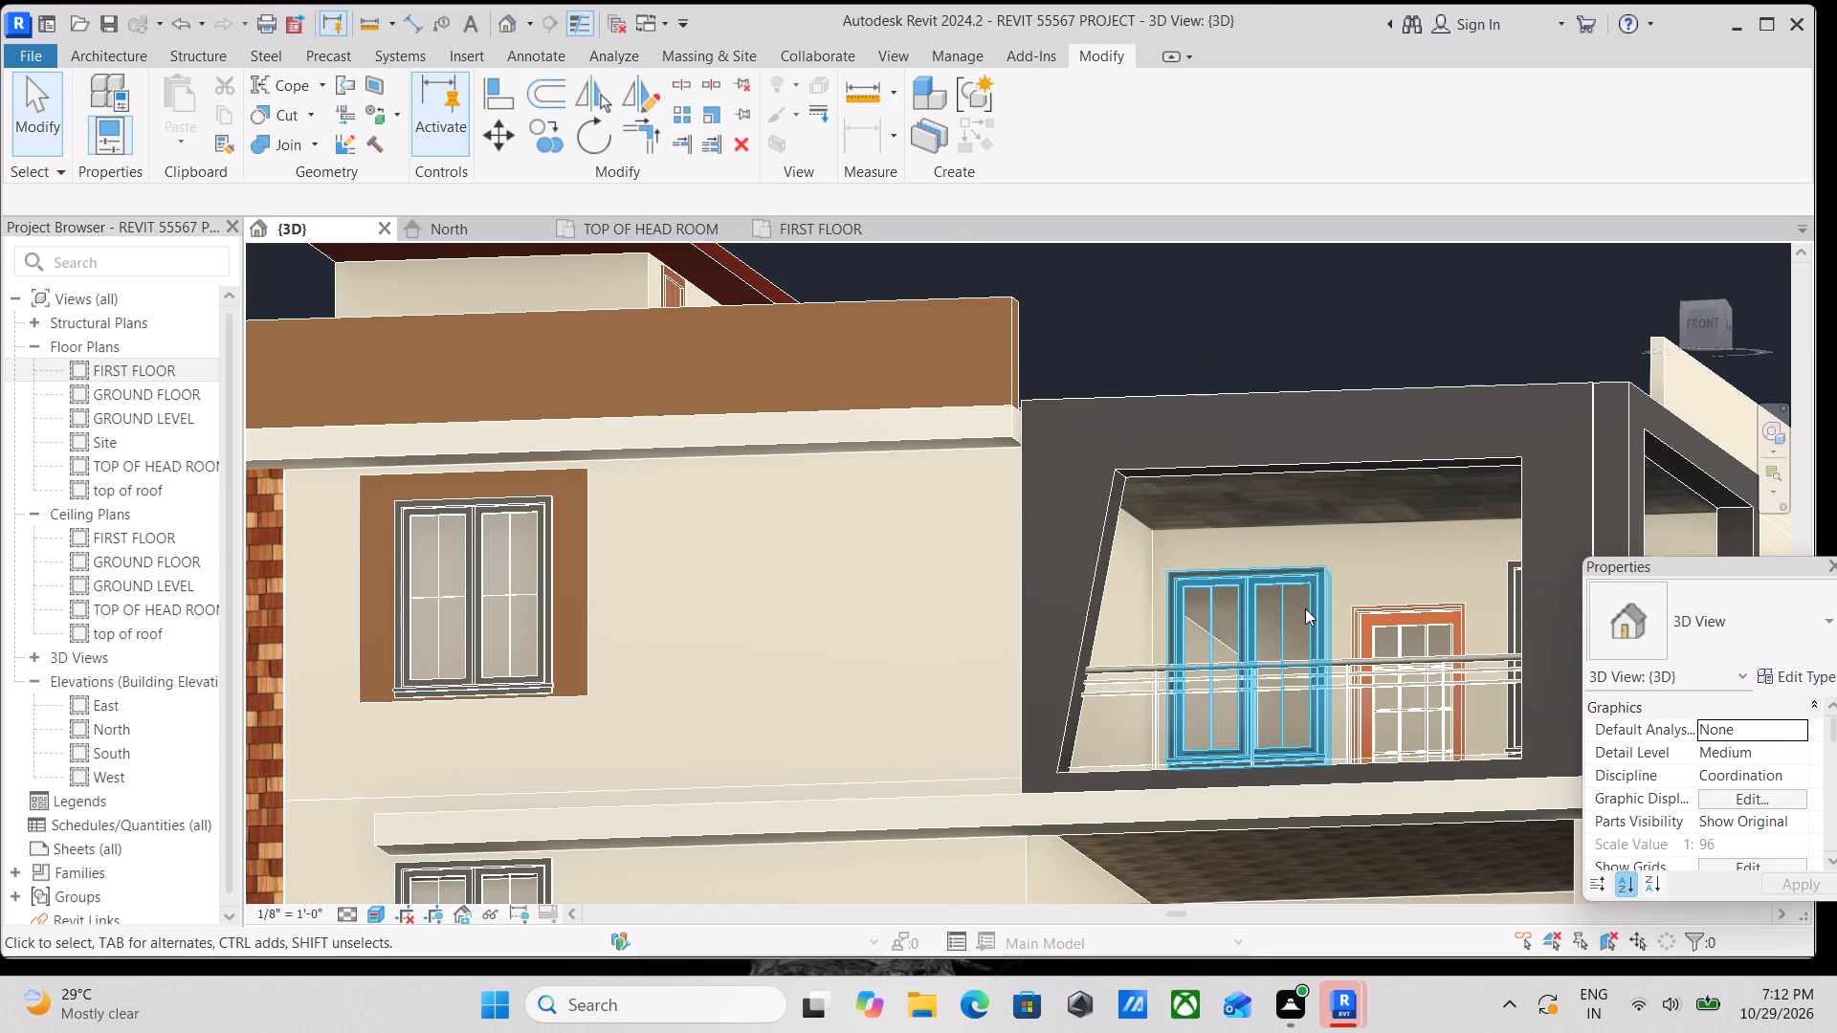
scroll(1305, 613, "down", 2)
middle_click_drag(1295, 607, 1175, 478)
middle_click_drag(1189, 514, 1196, 581)
scroll(807, 518, "up", 1)
middle_click_drag(807, 517, 828, 563)
scroll(807, 517, "down", 1)
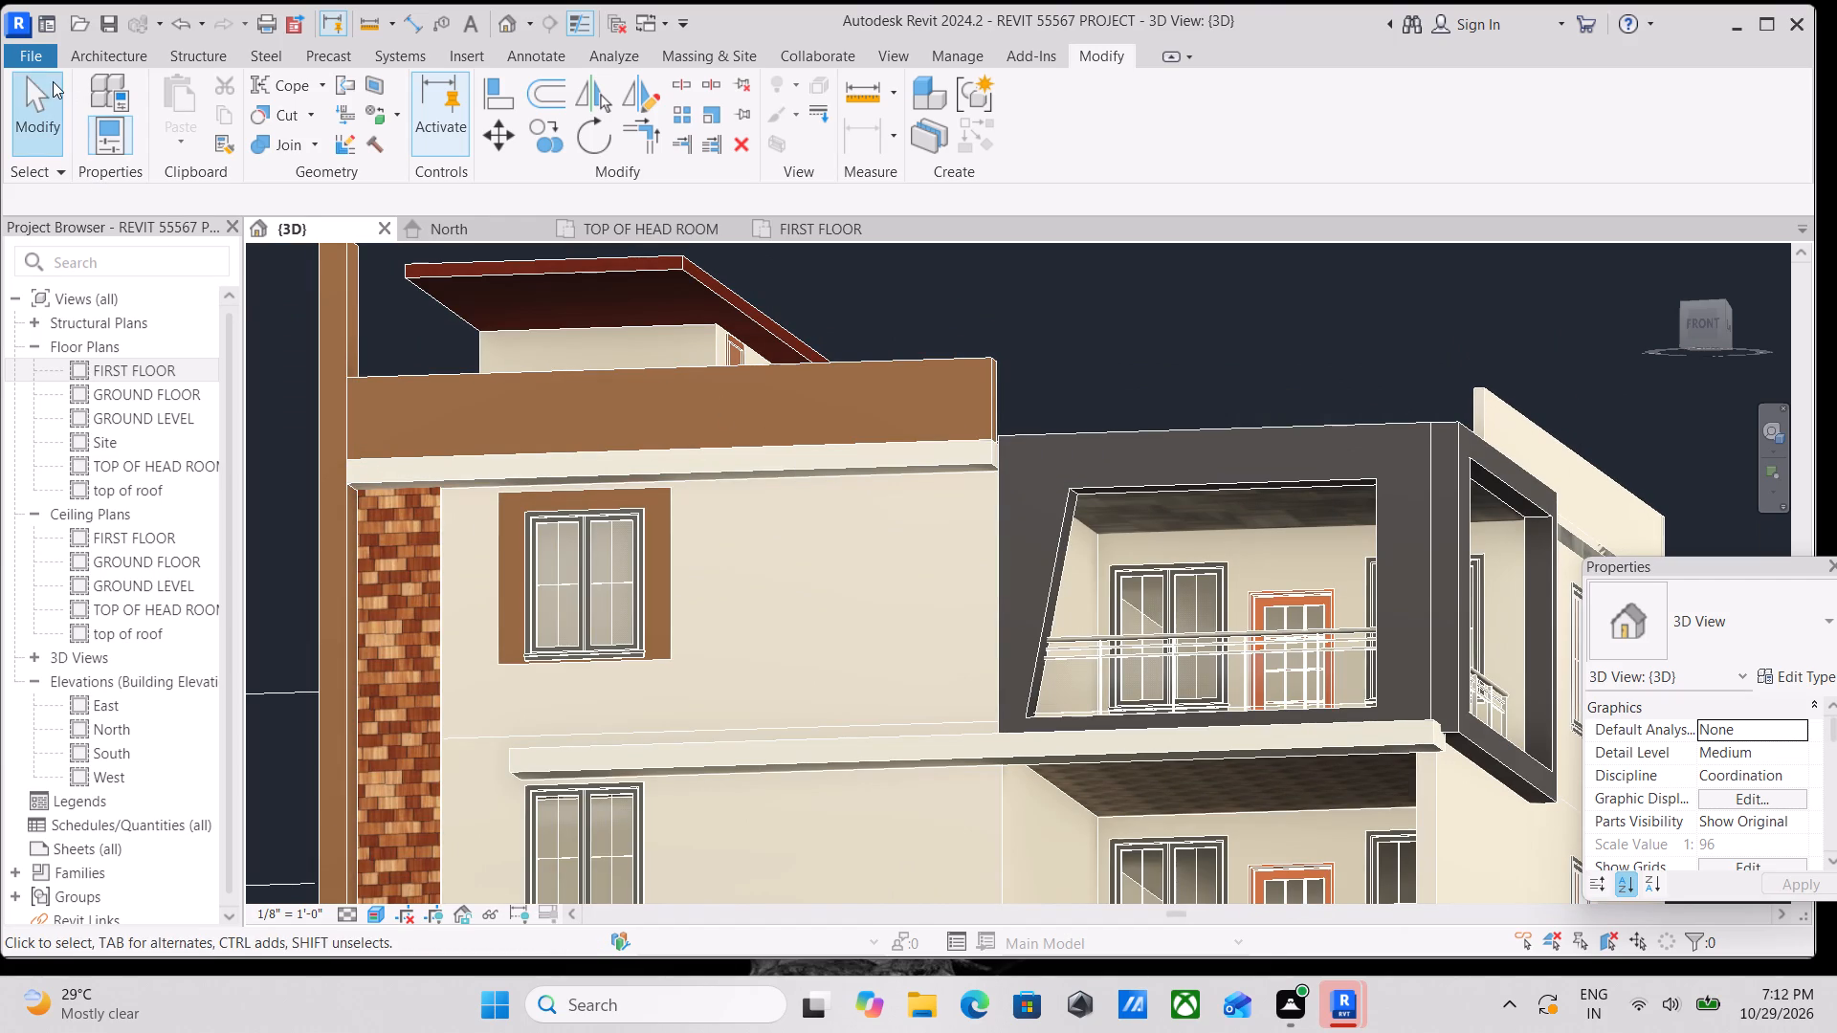
Start a new in-place model in the Generic Models category, keeping the suggested name.
left_click(122, 48)
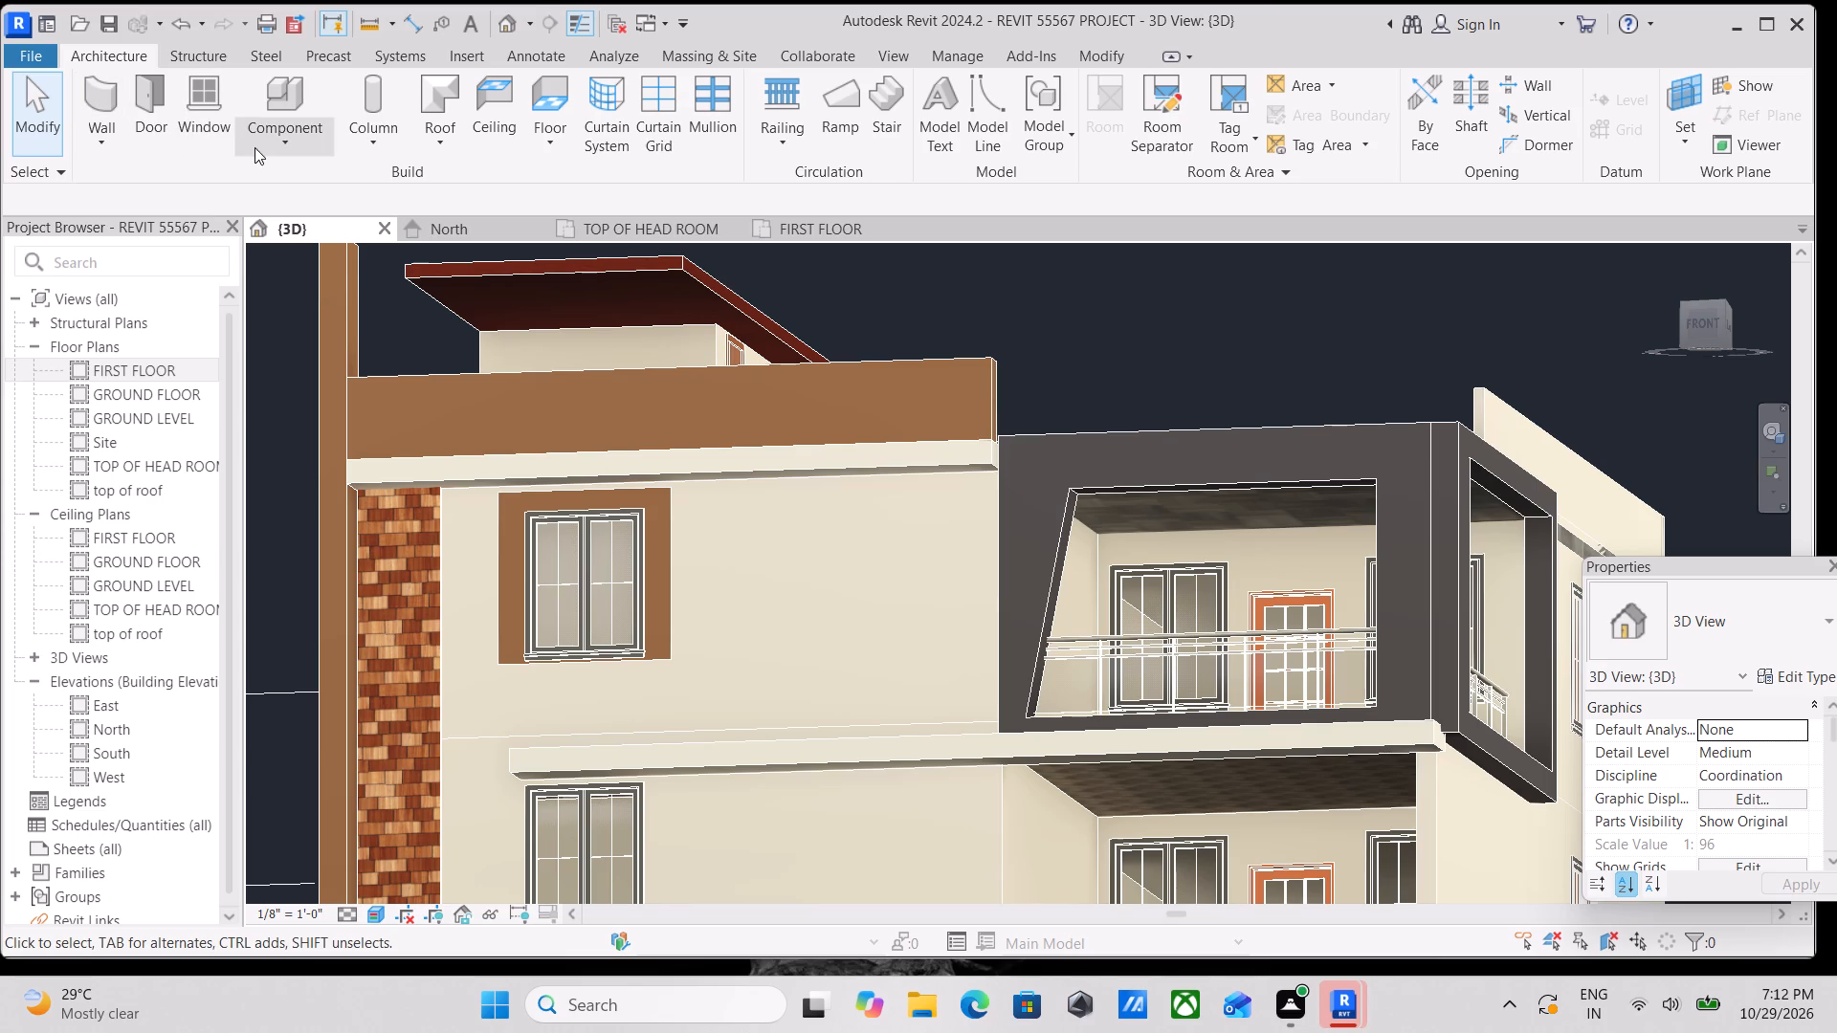
left_click(255, 147)
left_click(261, 245)
scroll(922, 486, "down", 2)
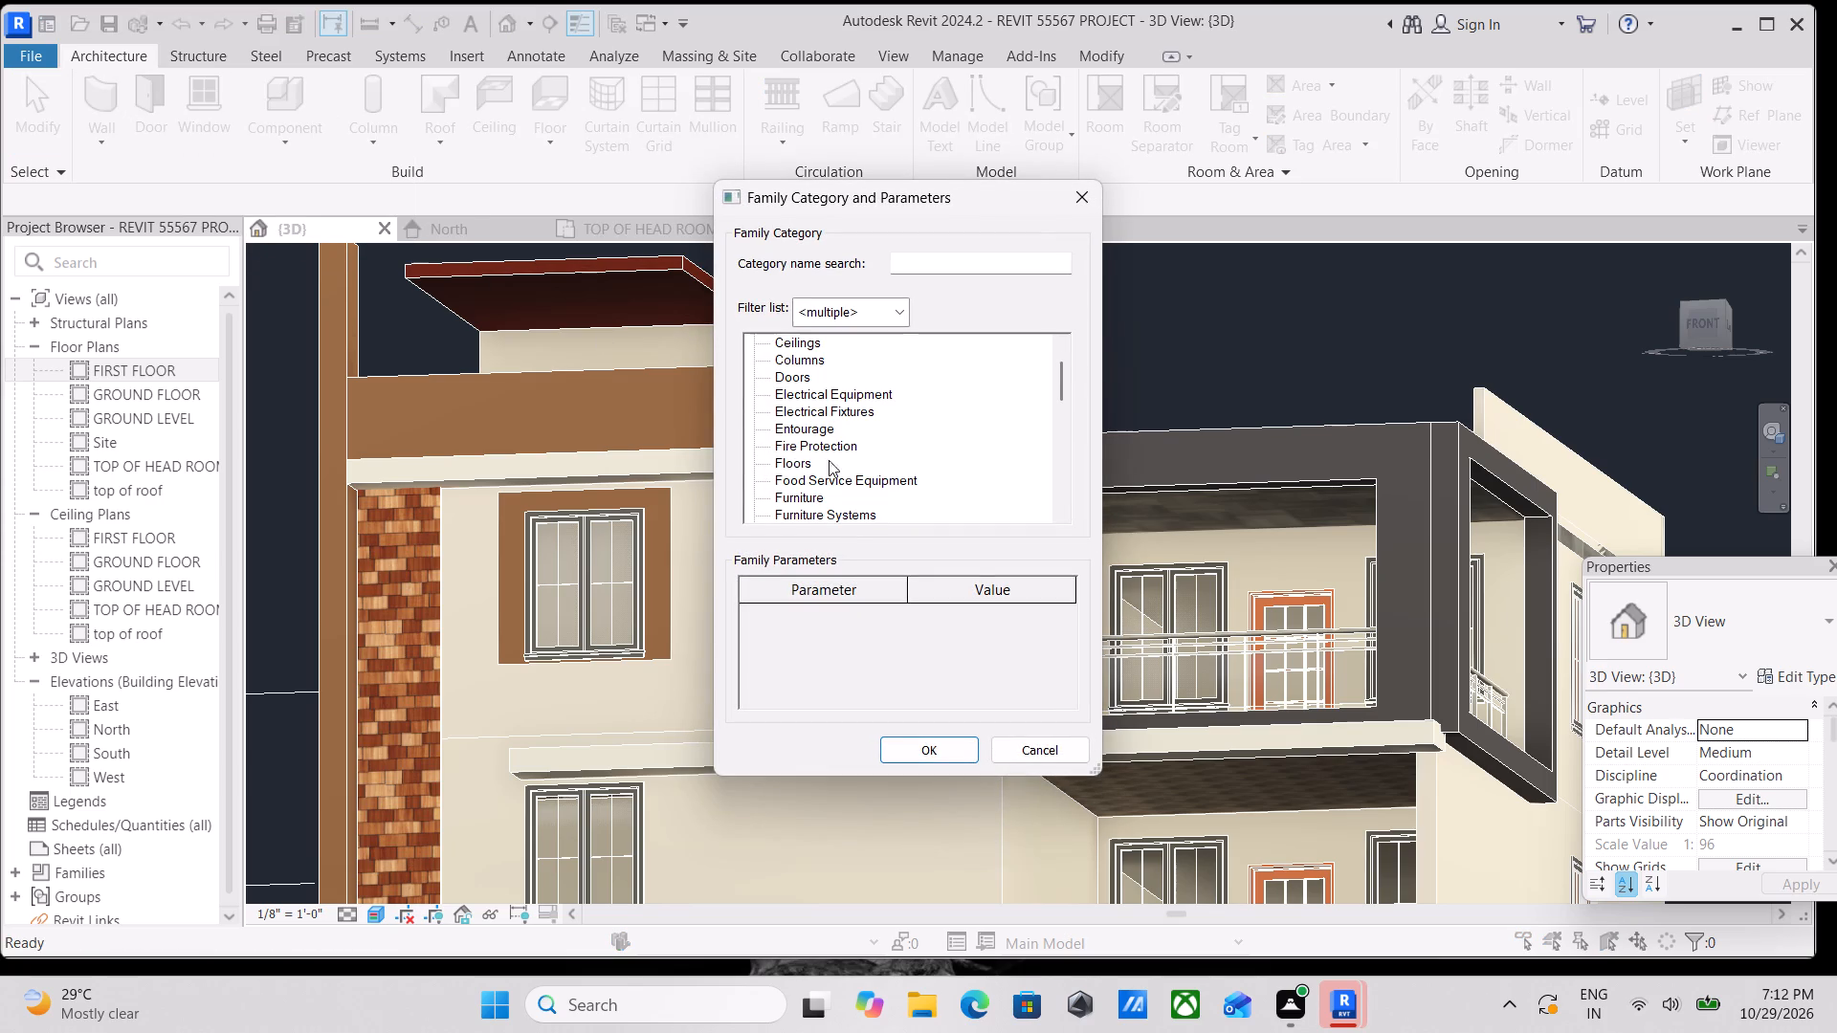
scroll(808, 457, "down", 2)
left_click(808, 498)
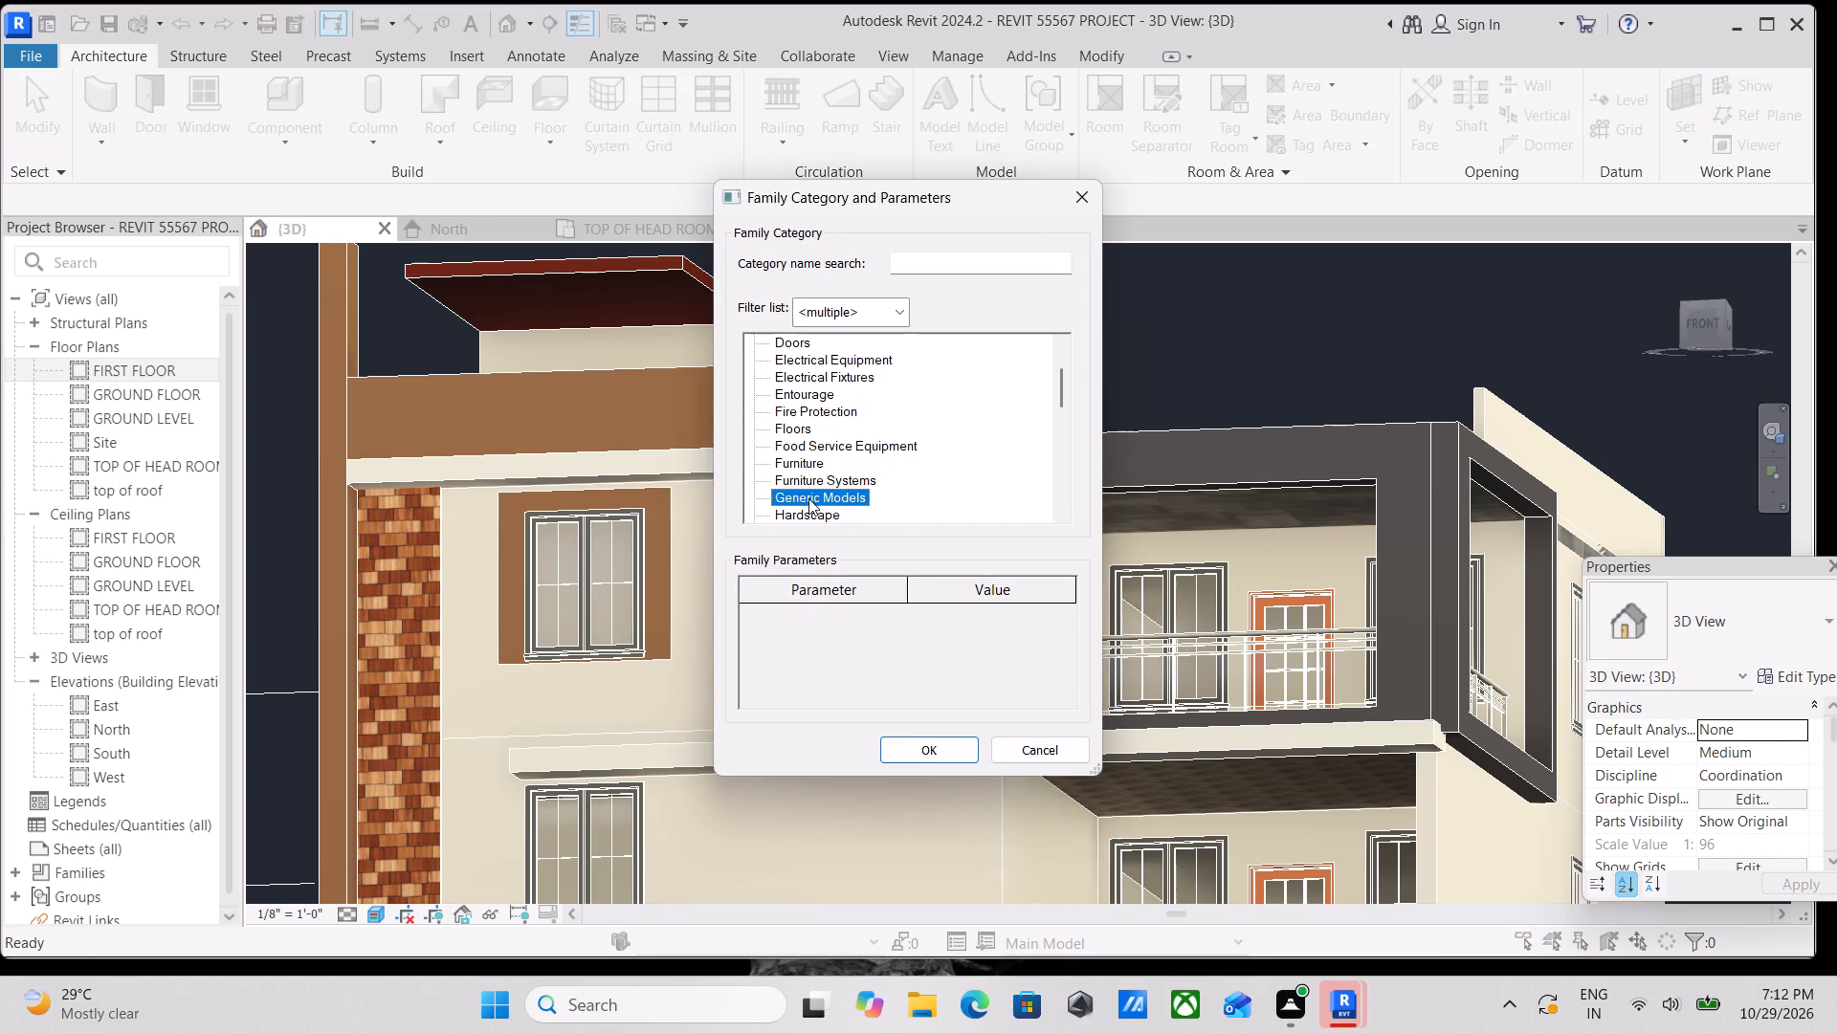
left_click(945, 744)
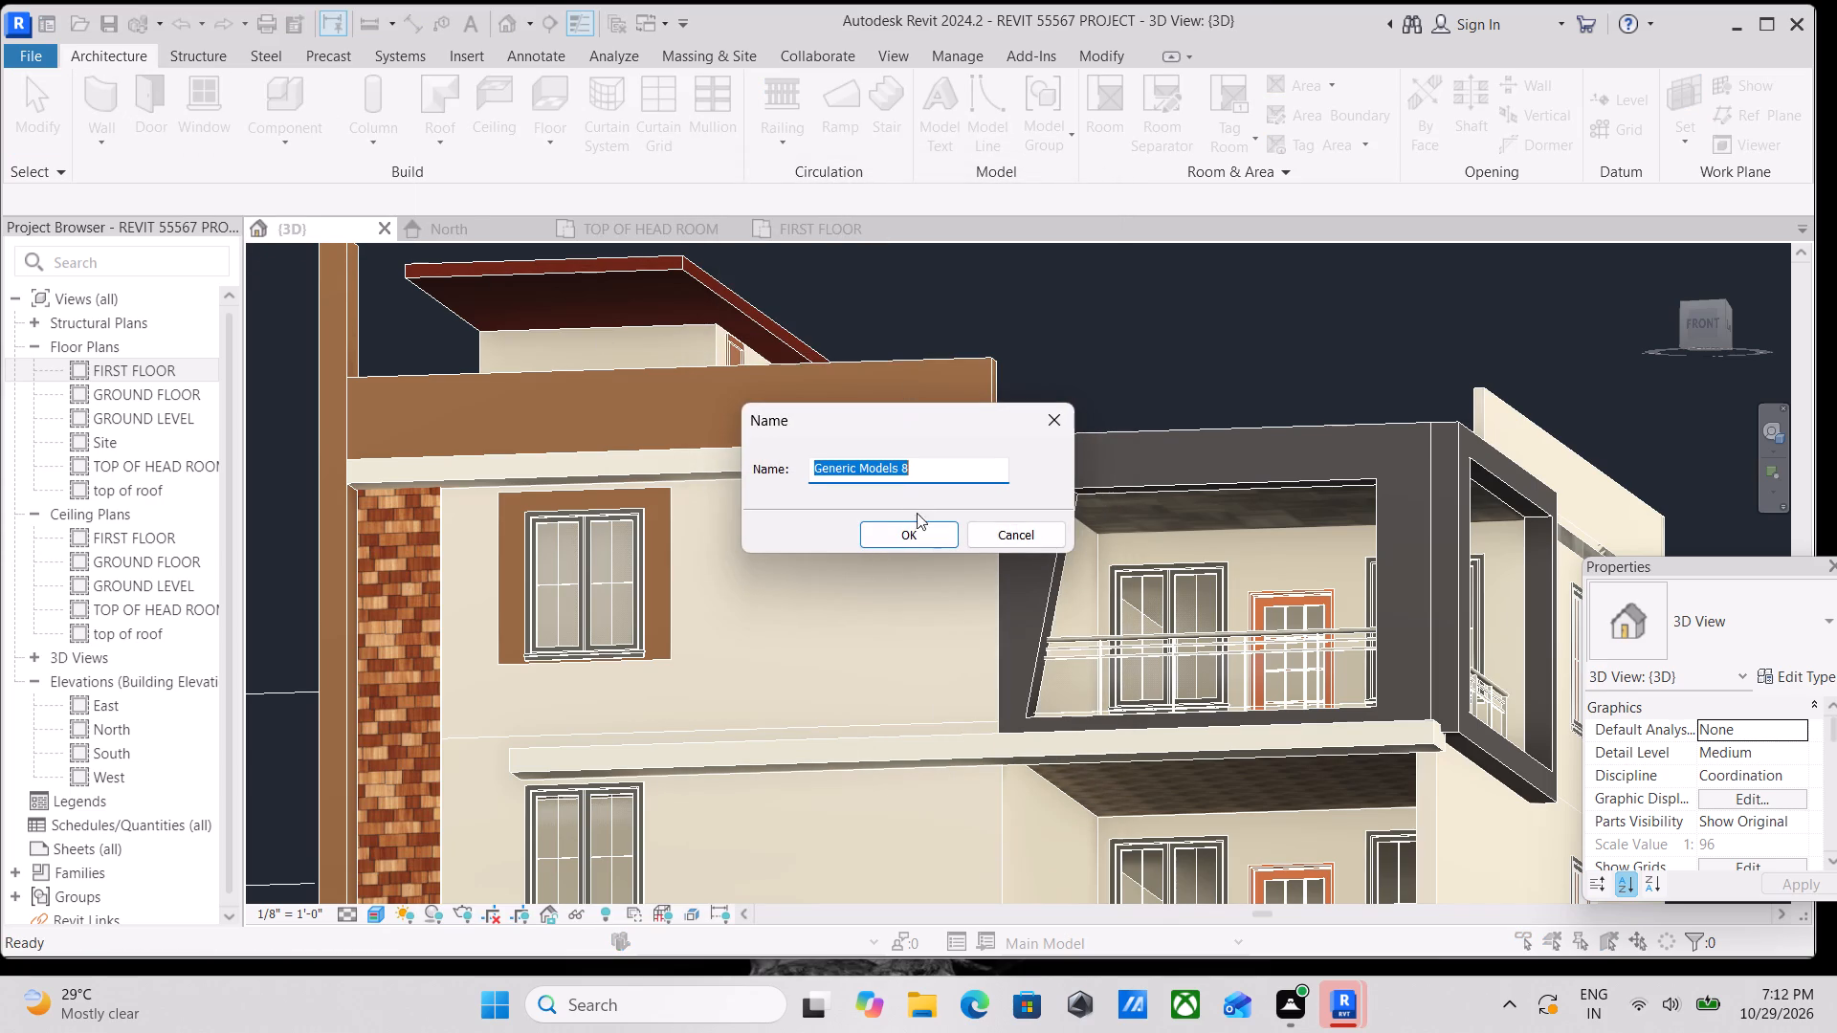
left_click(914, 539)
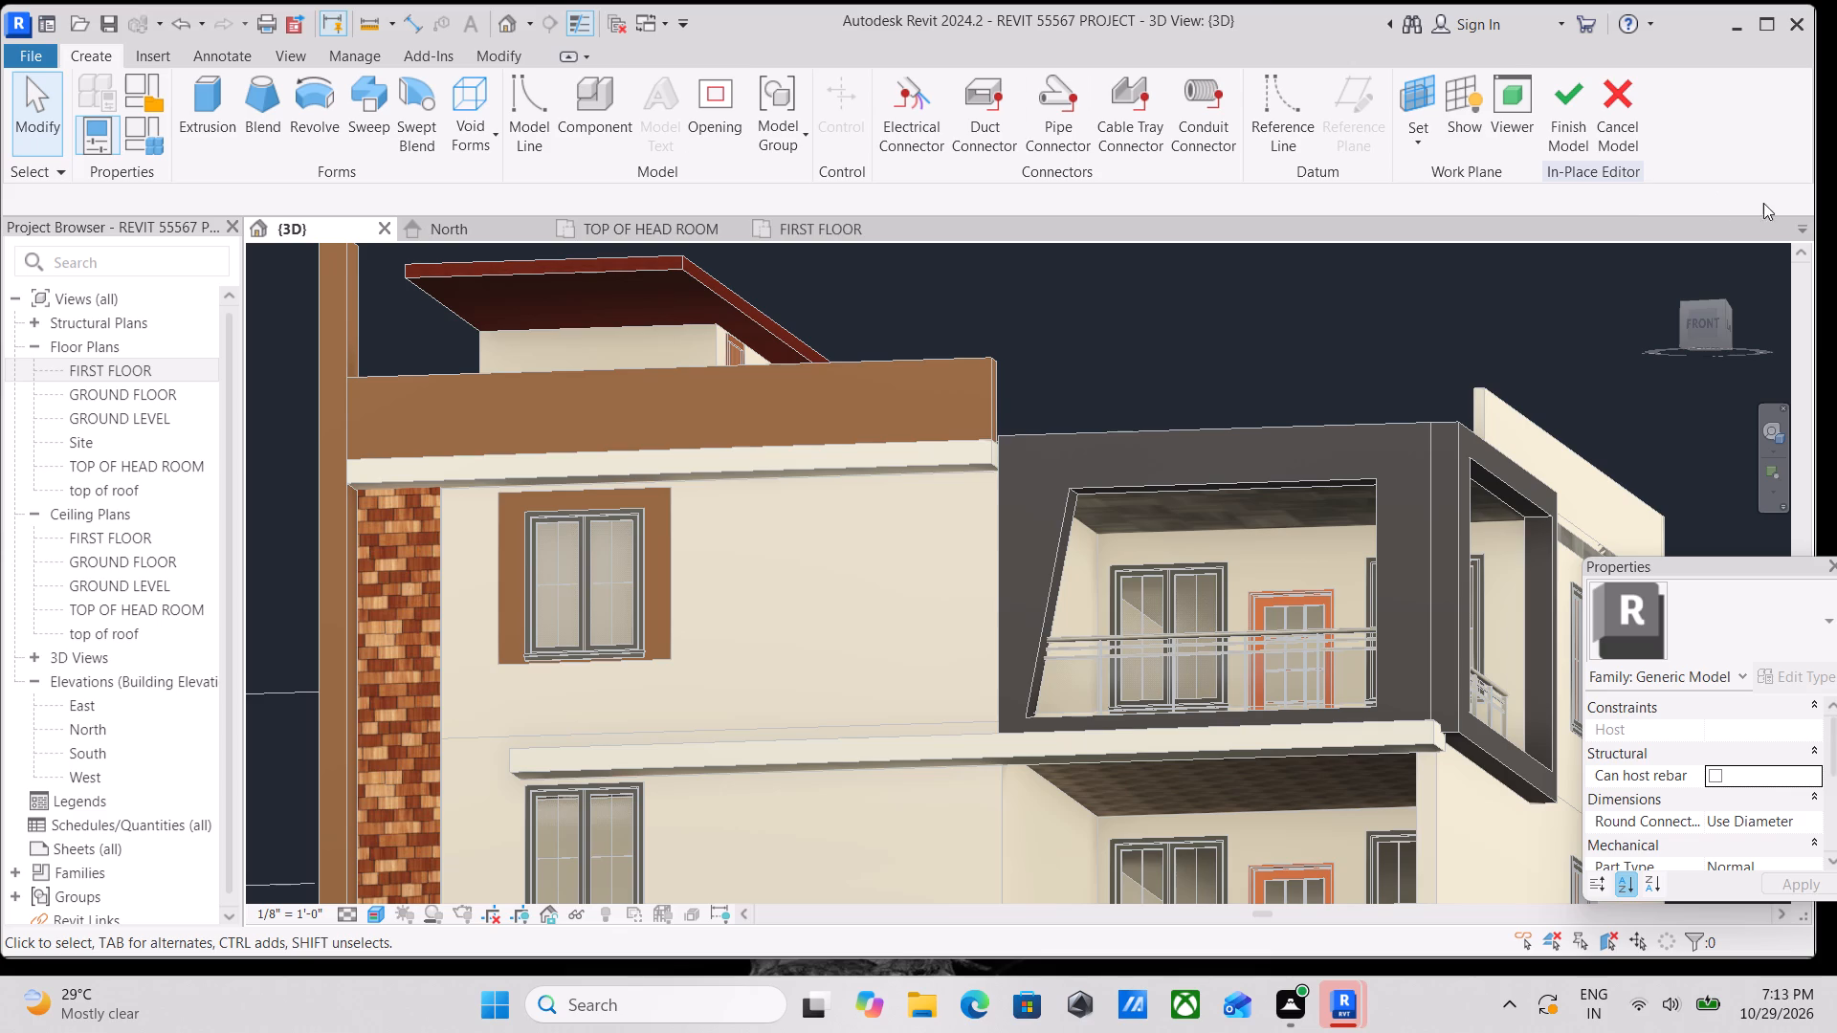
Set the work plane to the underside of the ROOFING 6" floor above the balcony.
left_click(1423, 139)
left_click(1458, 231)
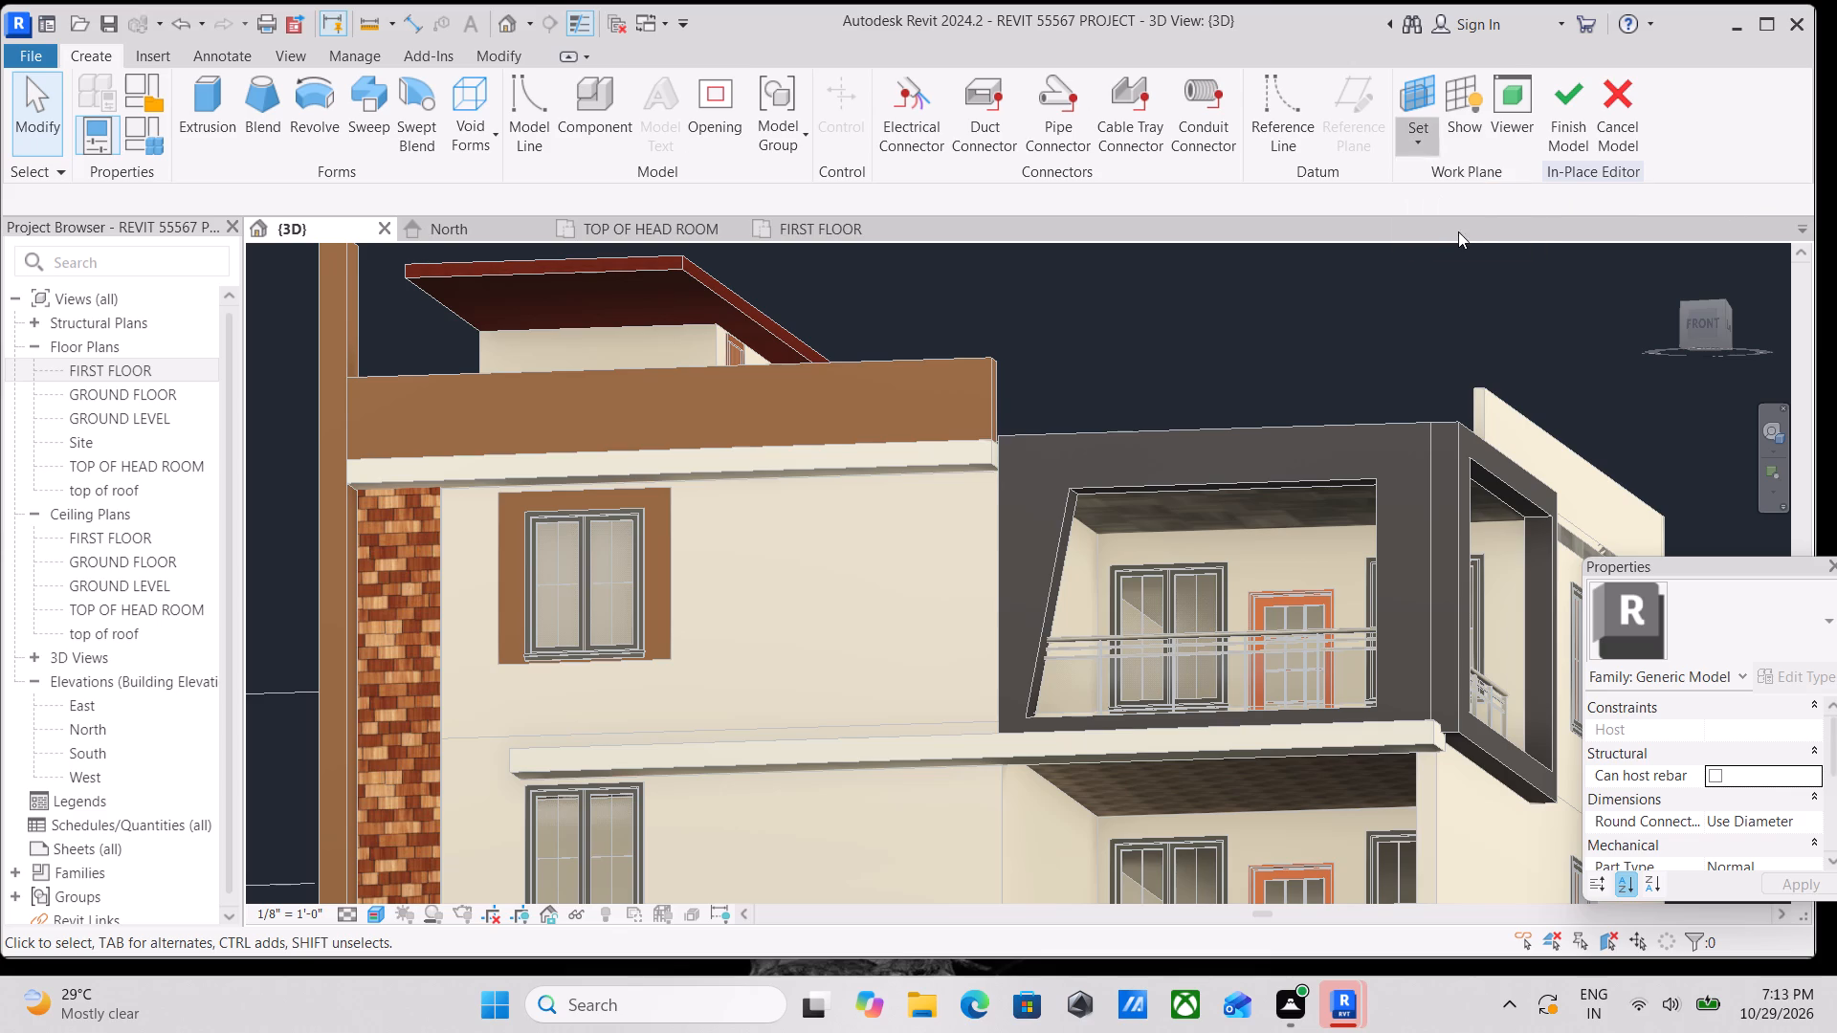
scroll(1259, 493, "up", 5)
scroll(1149, 523, "up", 3)
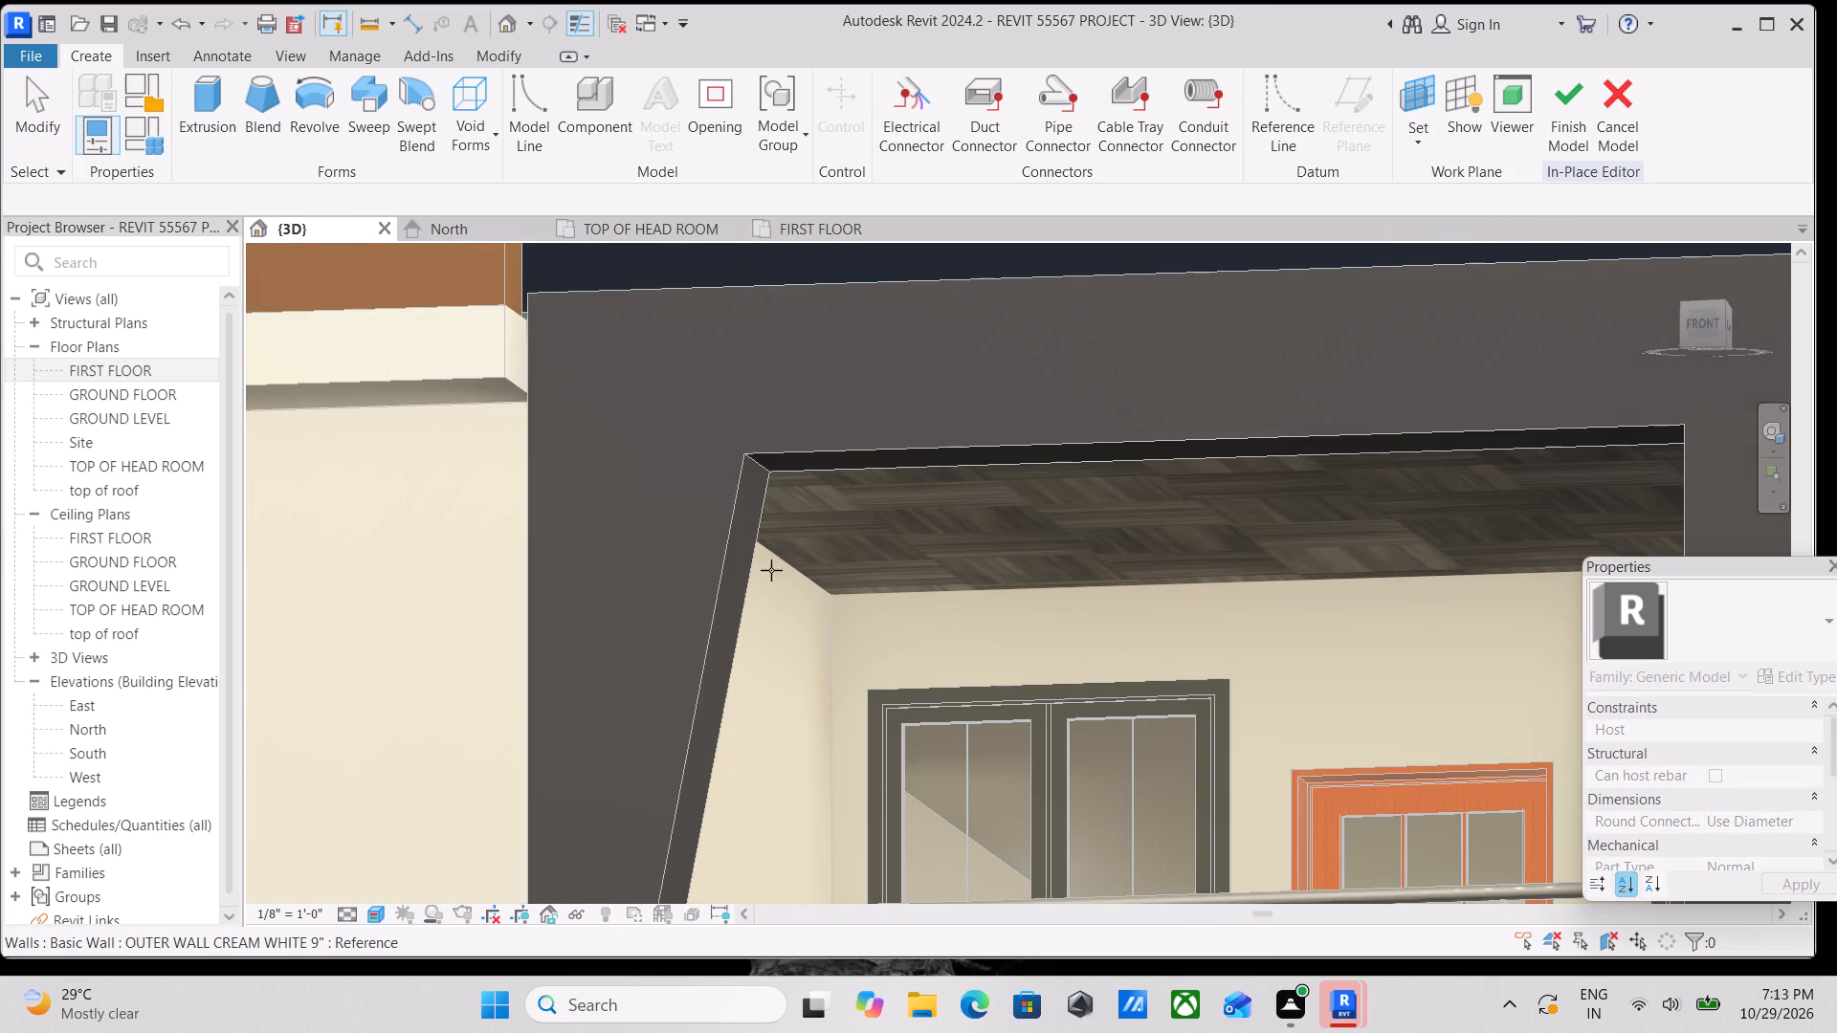
scroll(767, 549, "down", 5)
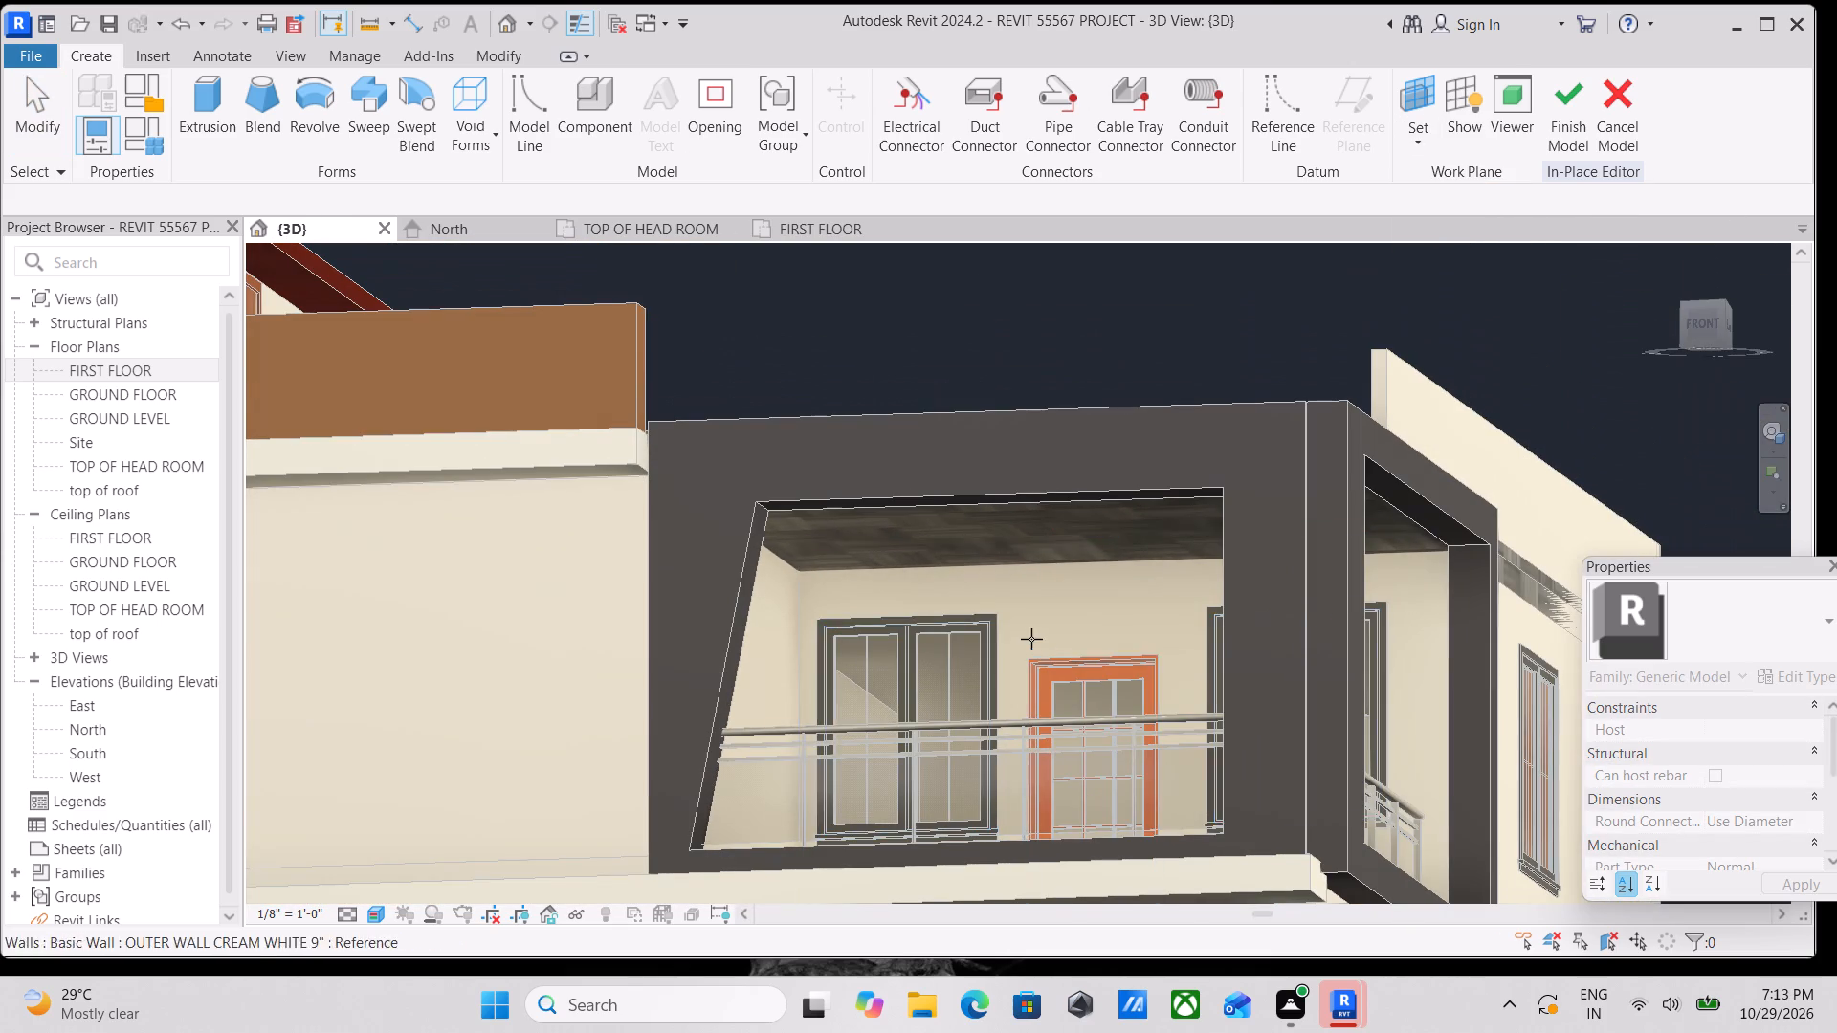
middle_click_drag(1088, 690, 1085, 512, "shift")
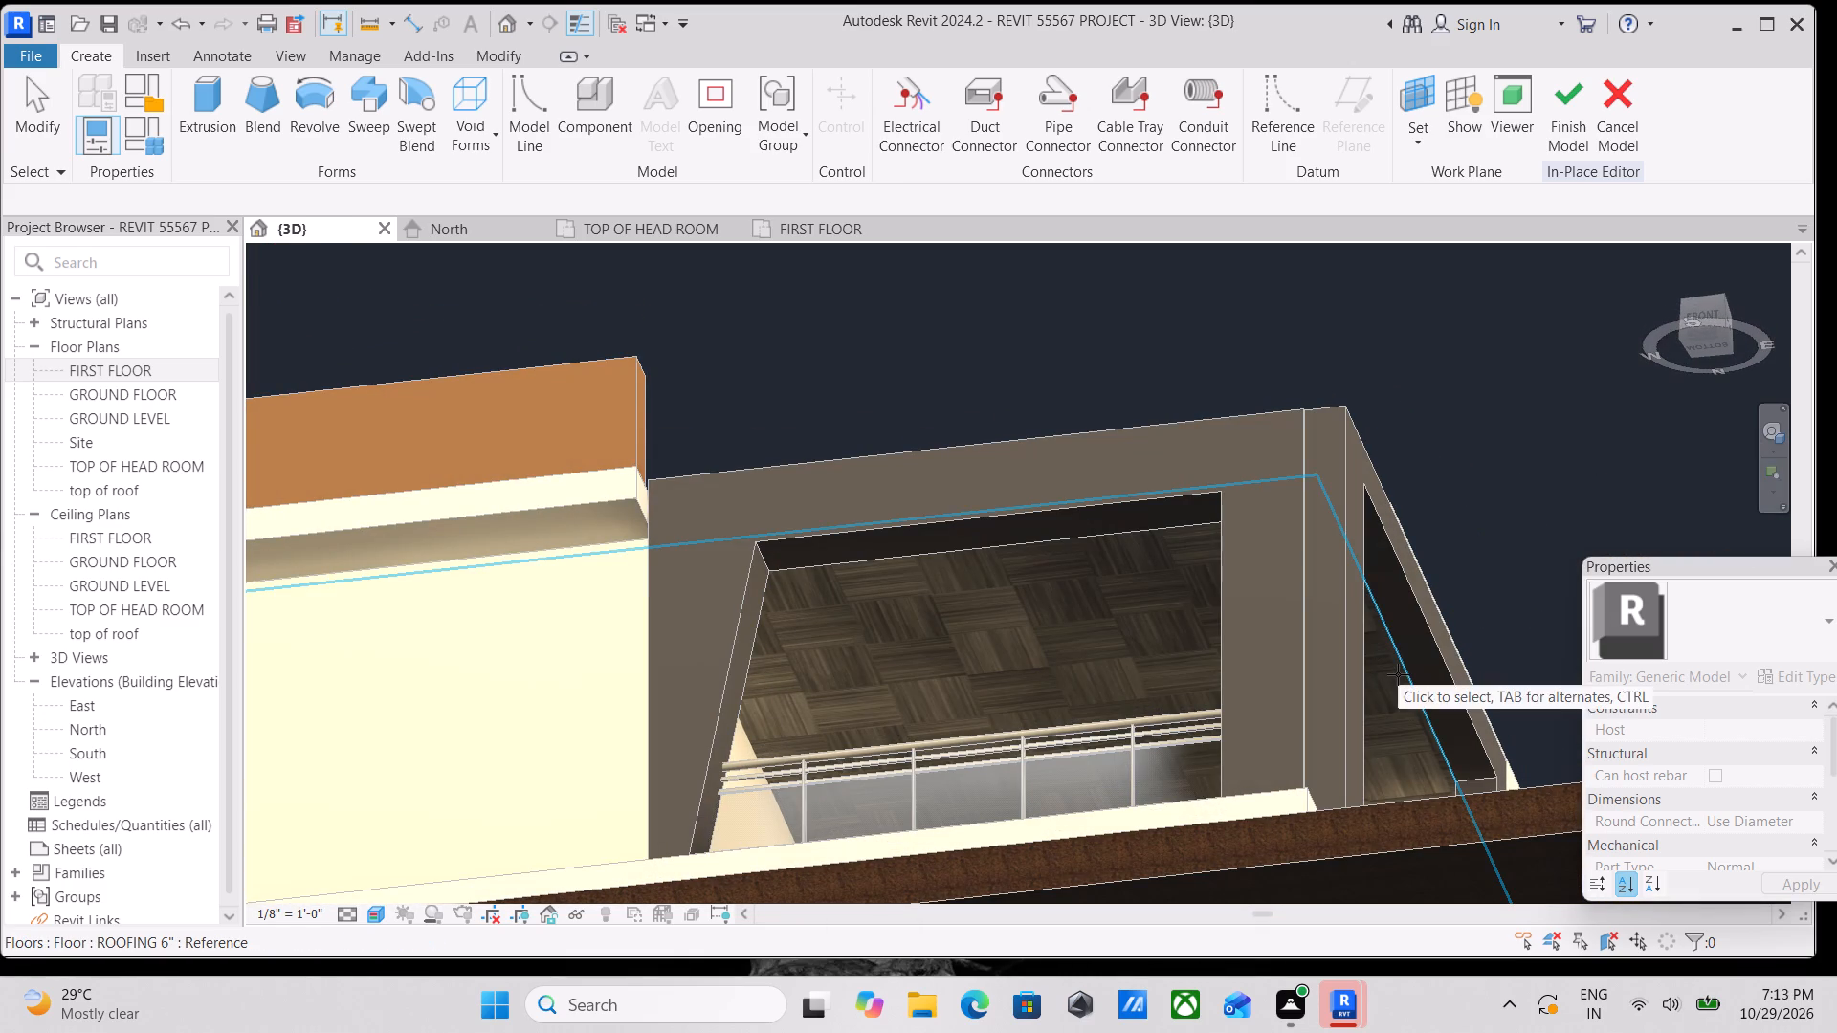
scroll(1398, 674, "down", 2)
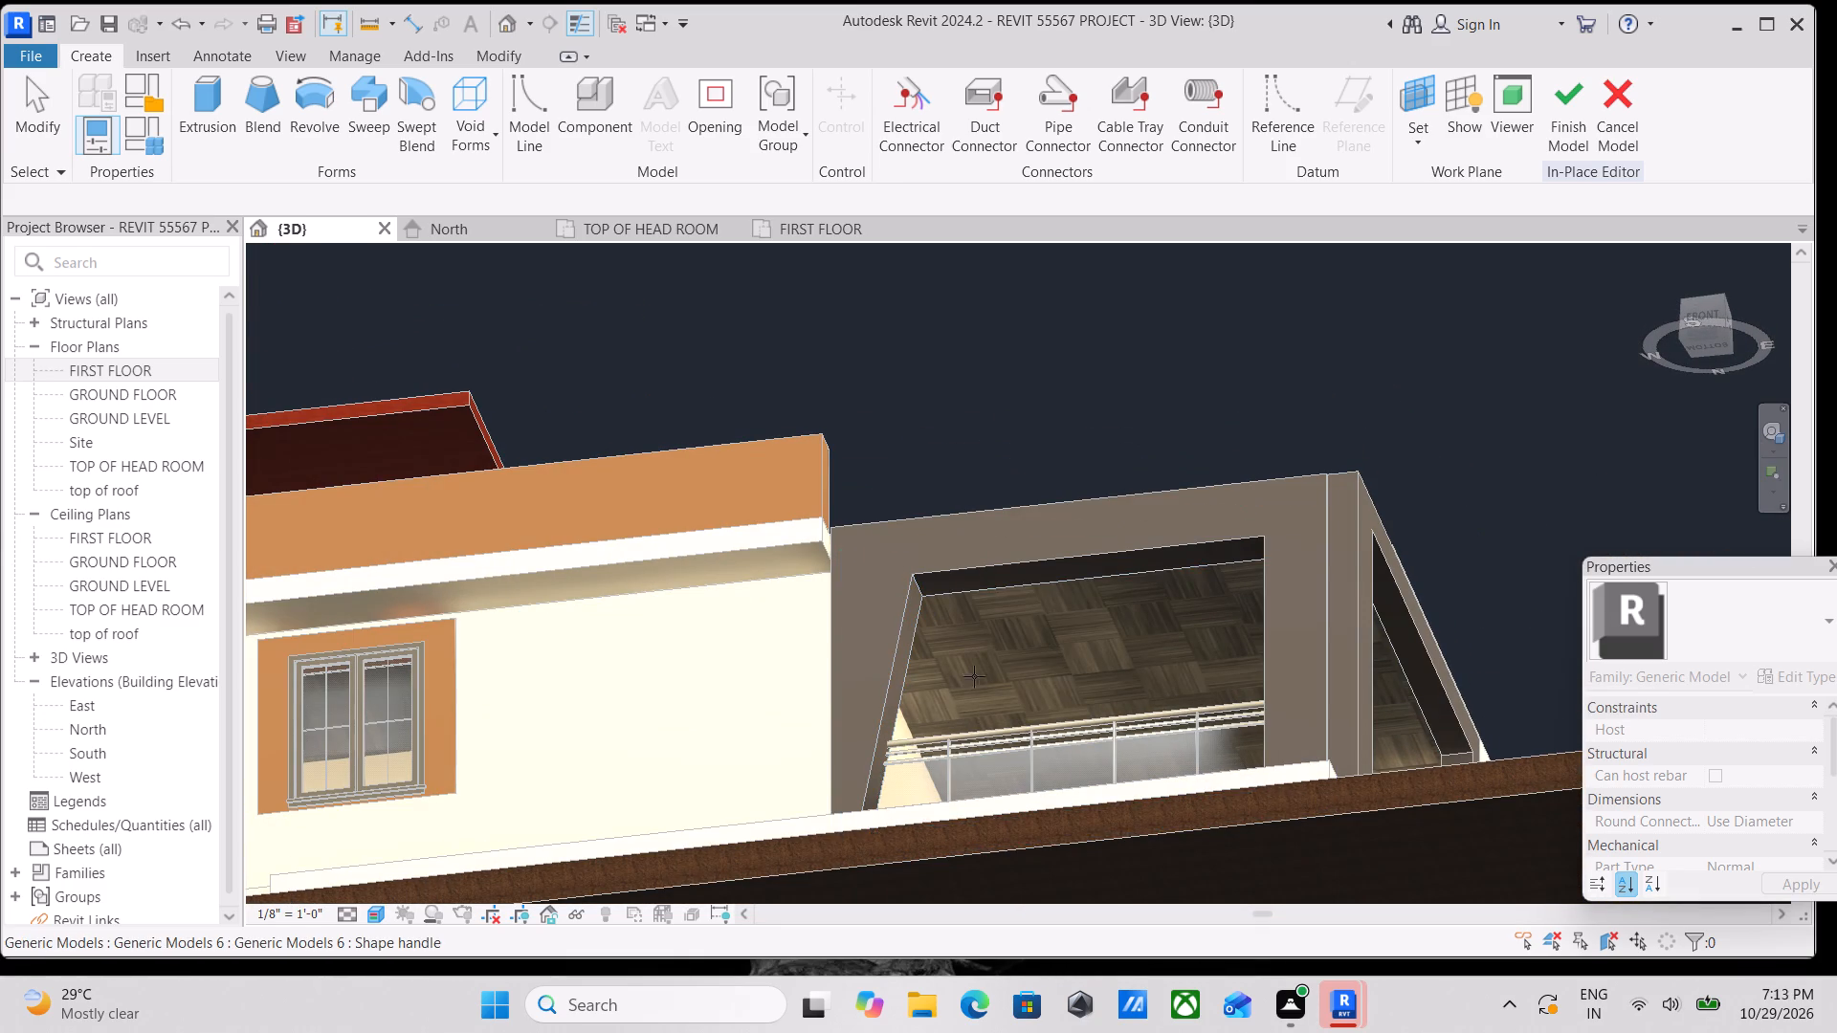
scroll(1039, 608, "down", 1)
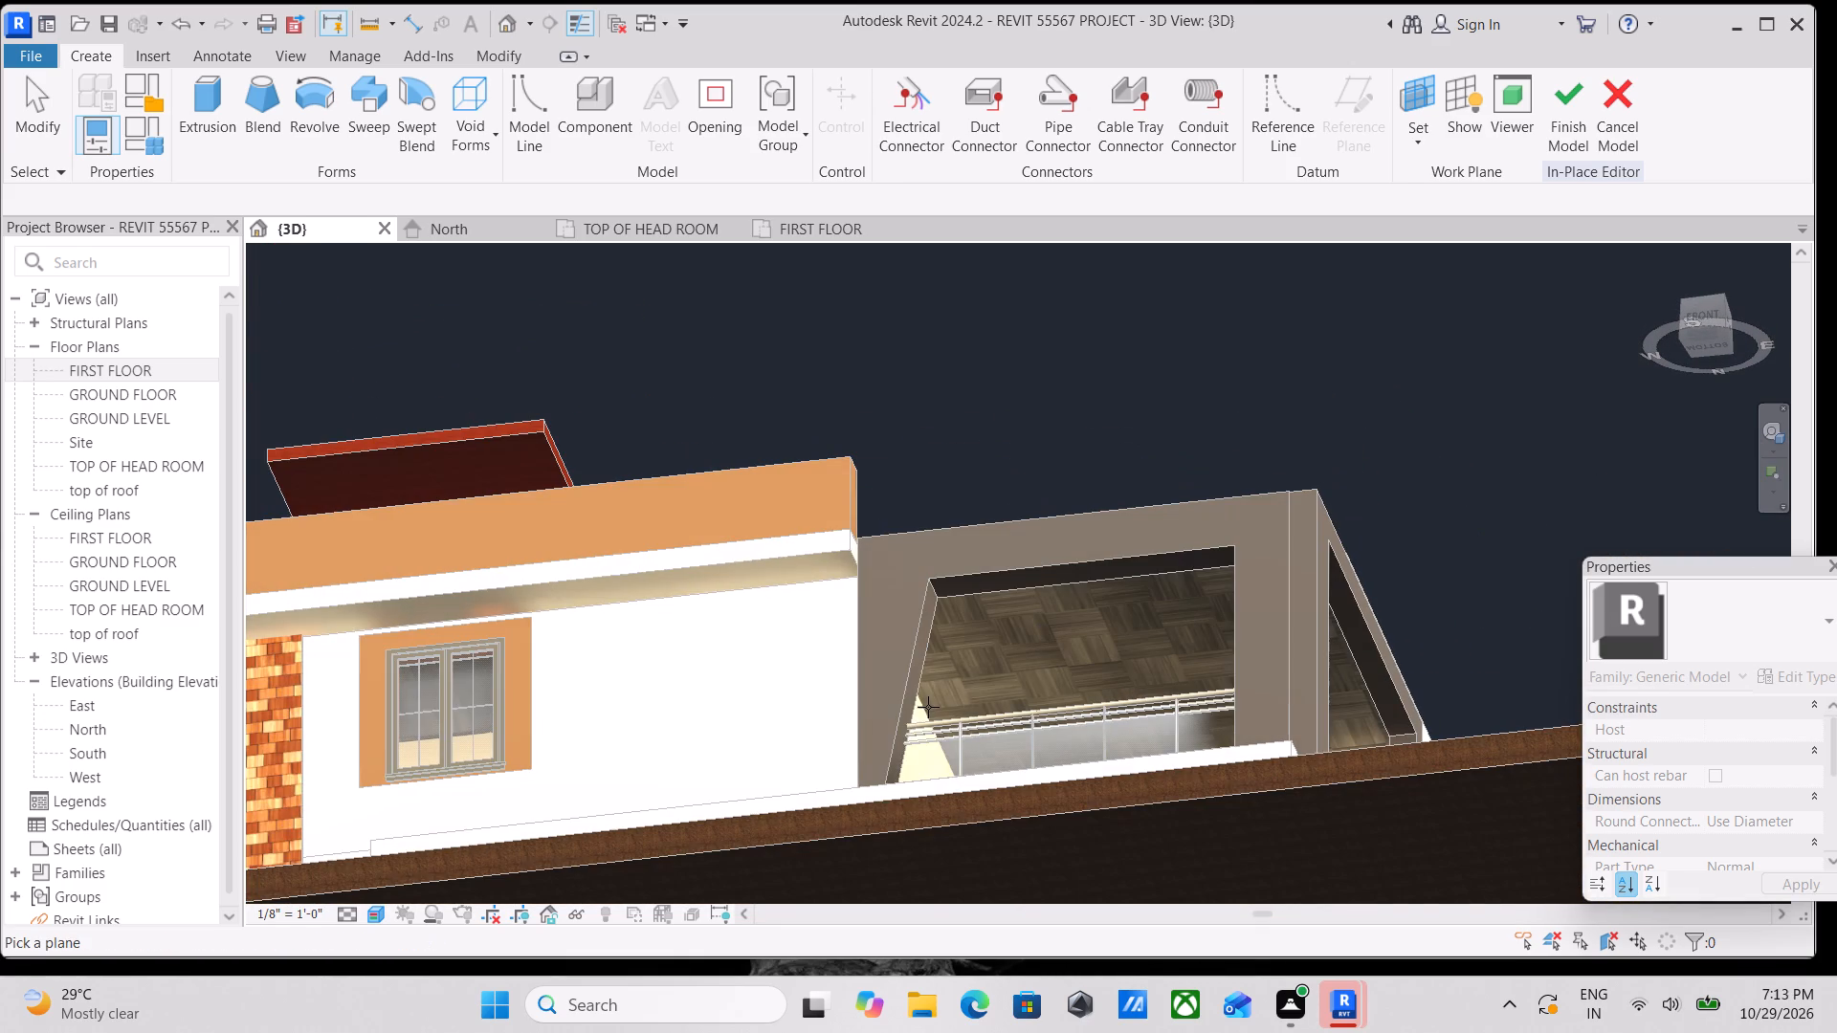
middle_click_drag(1034, 660, 821, 564)
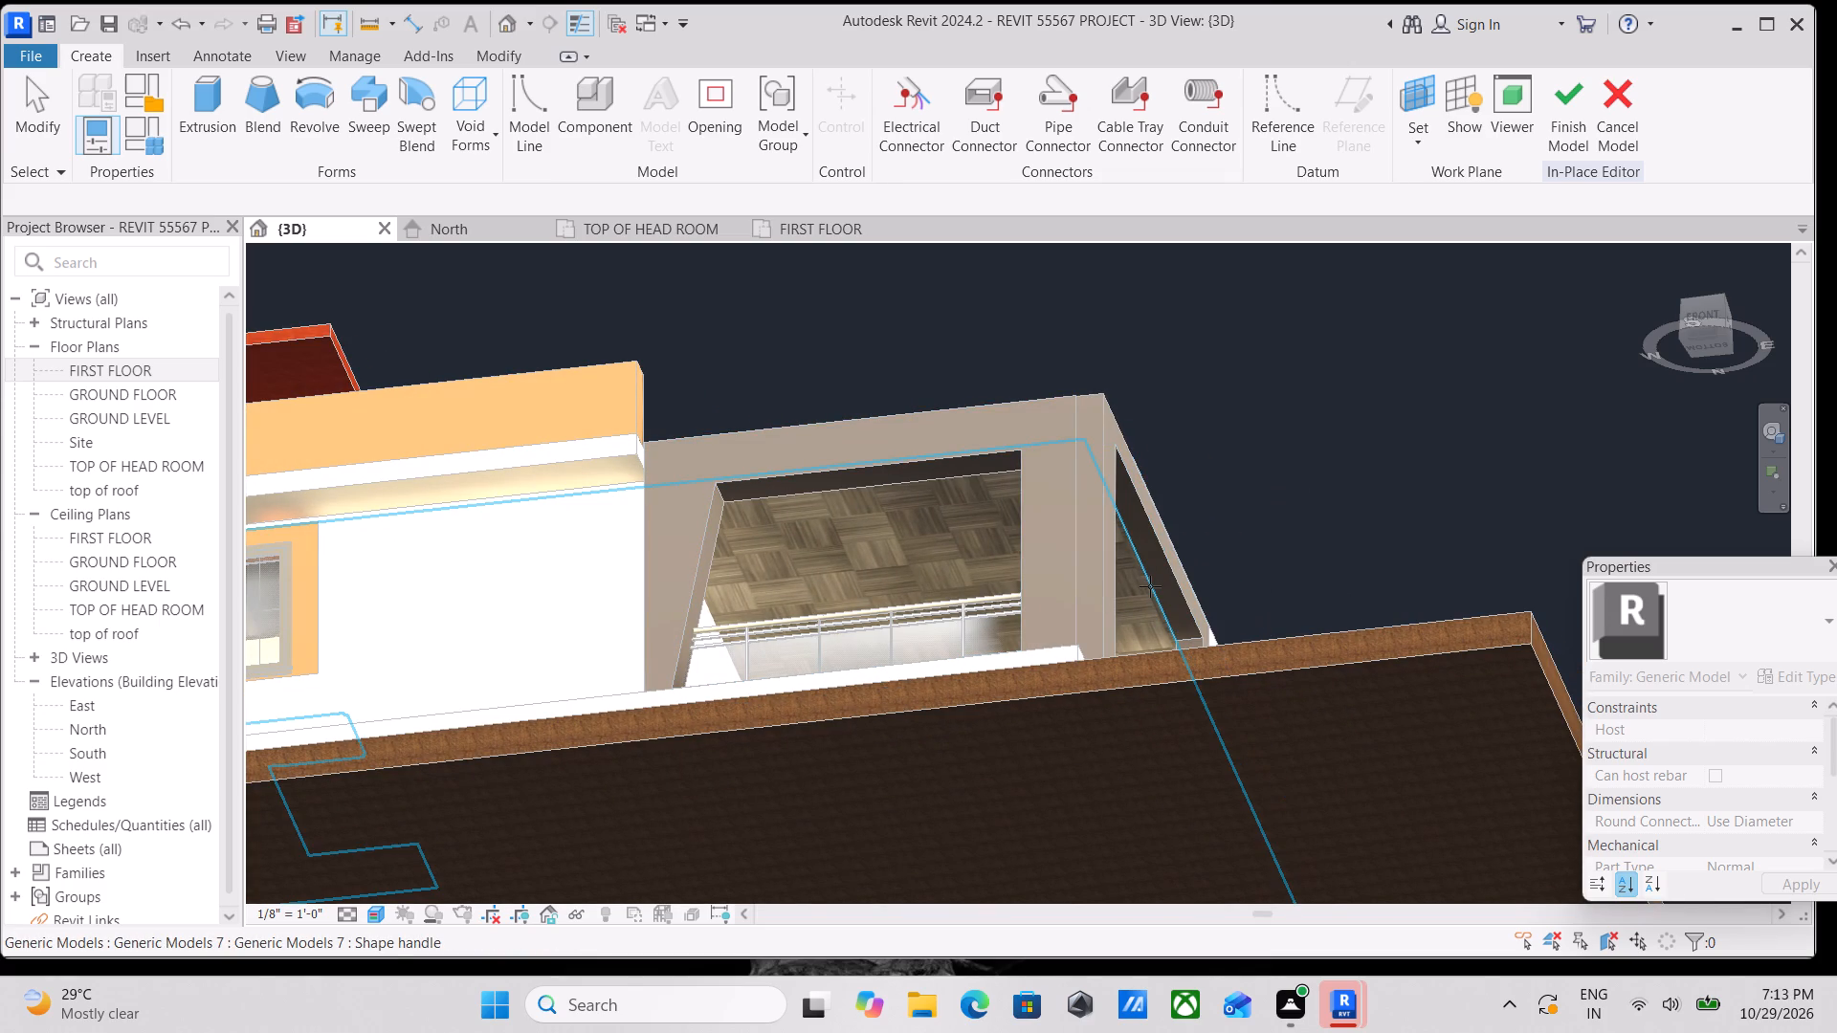
left_click(1150, 586)
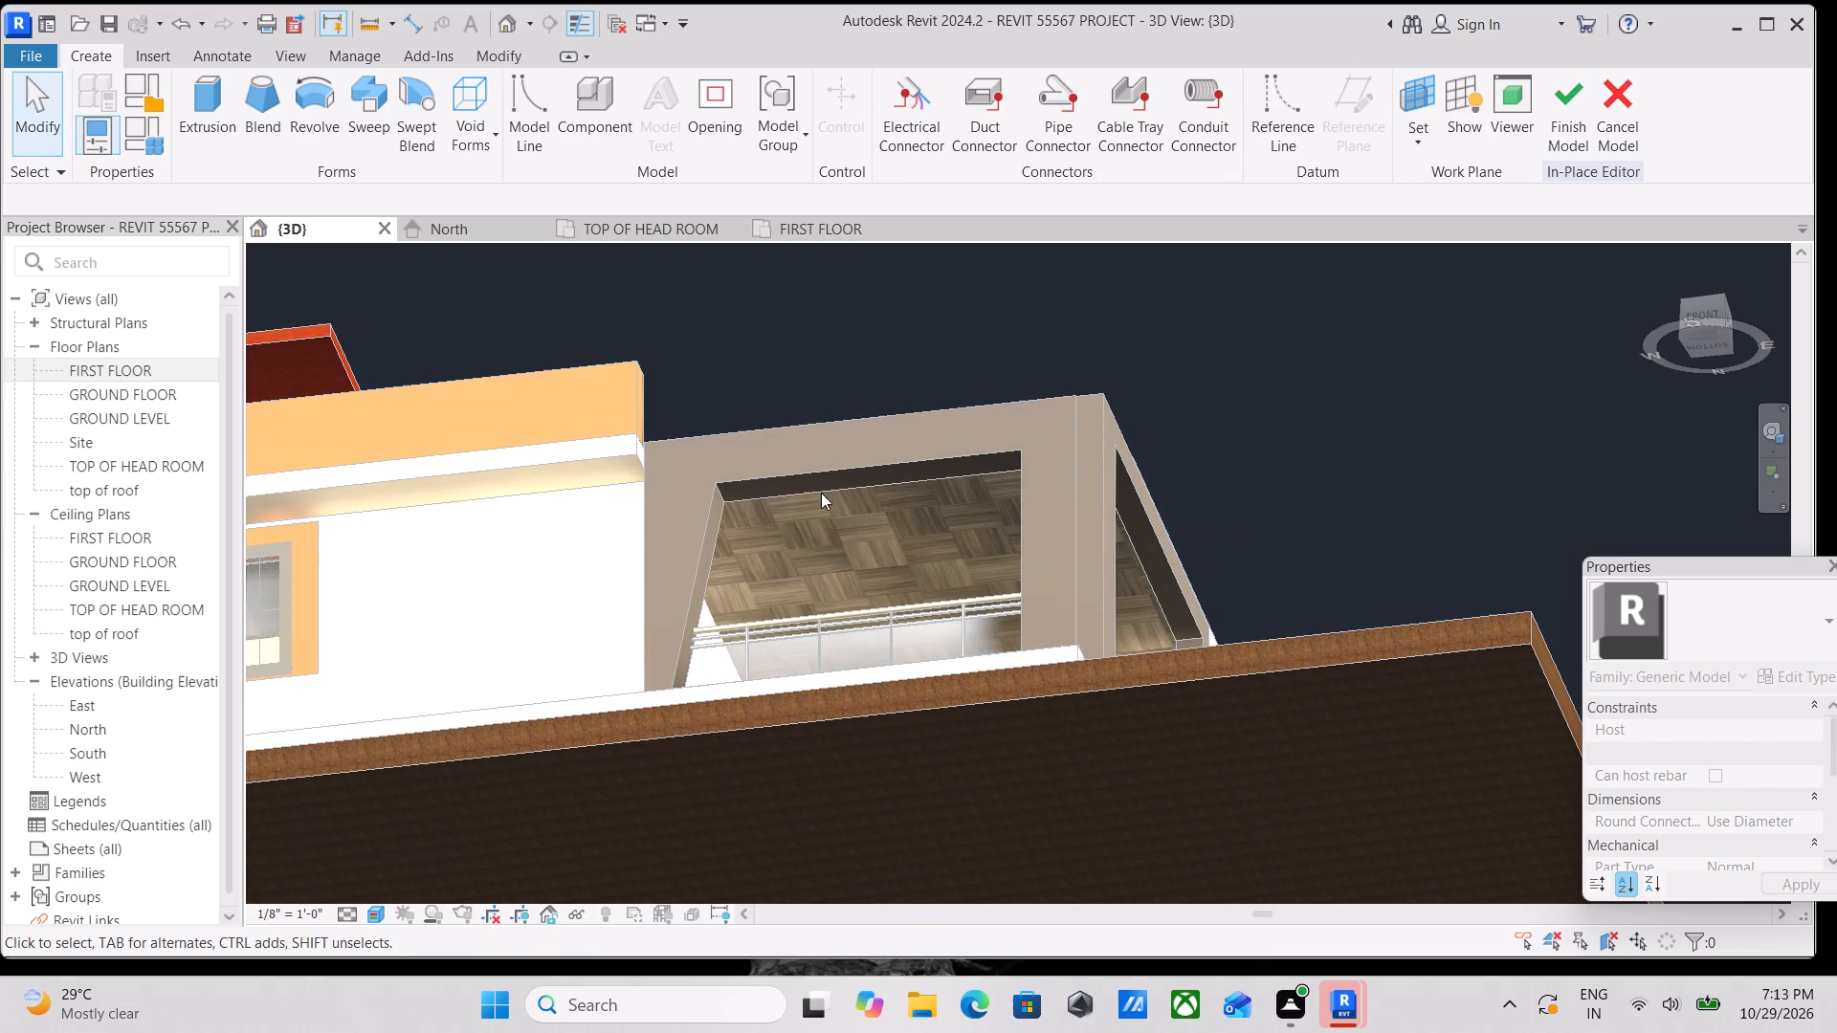
Start an extrusion and sketch a rectangle about 15' 7" long across the balcony ceiling, from the inner wall corner to the outer frame corner.
middle_click_drag(778, 507, 900, 618)
scroll(900, 618, "up", 4)
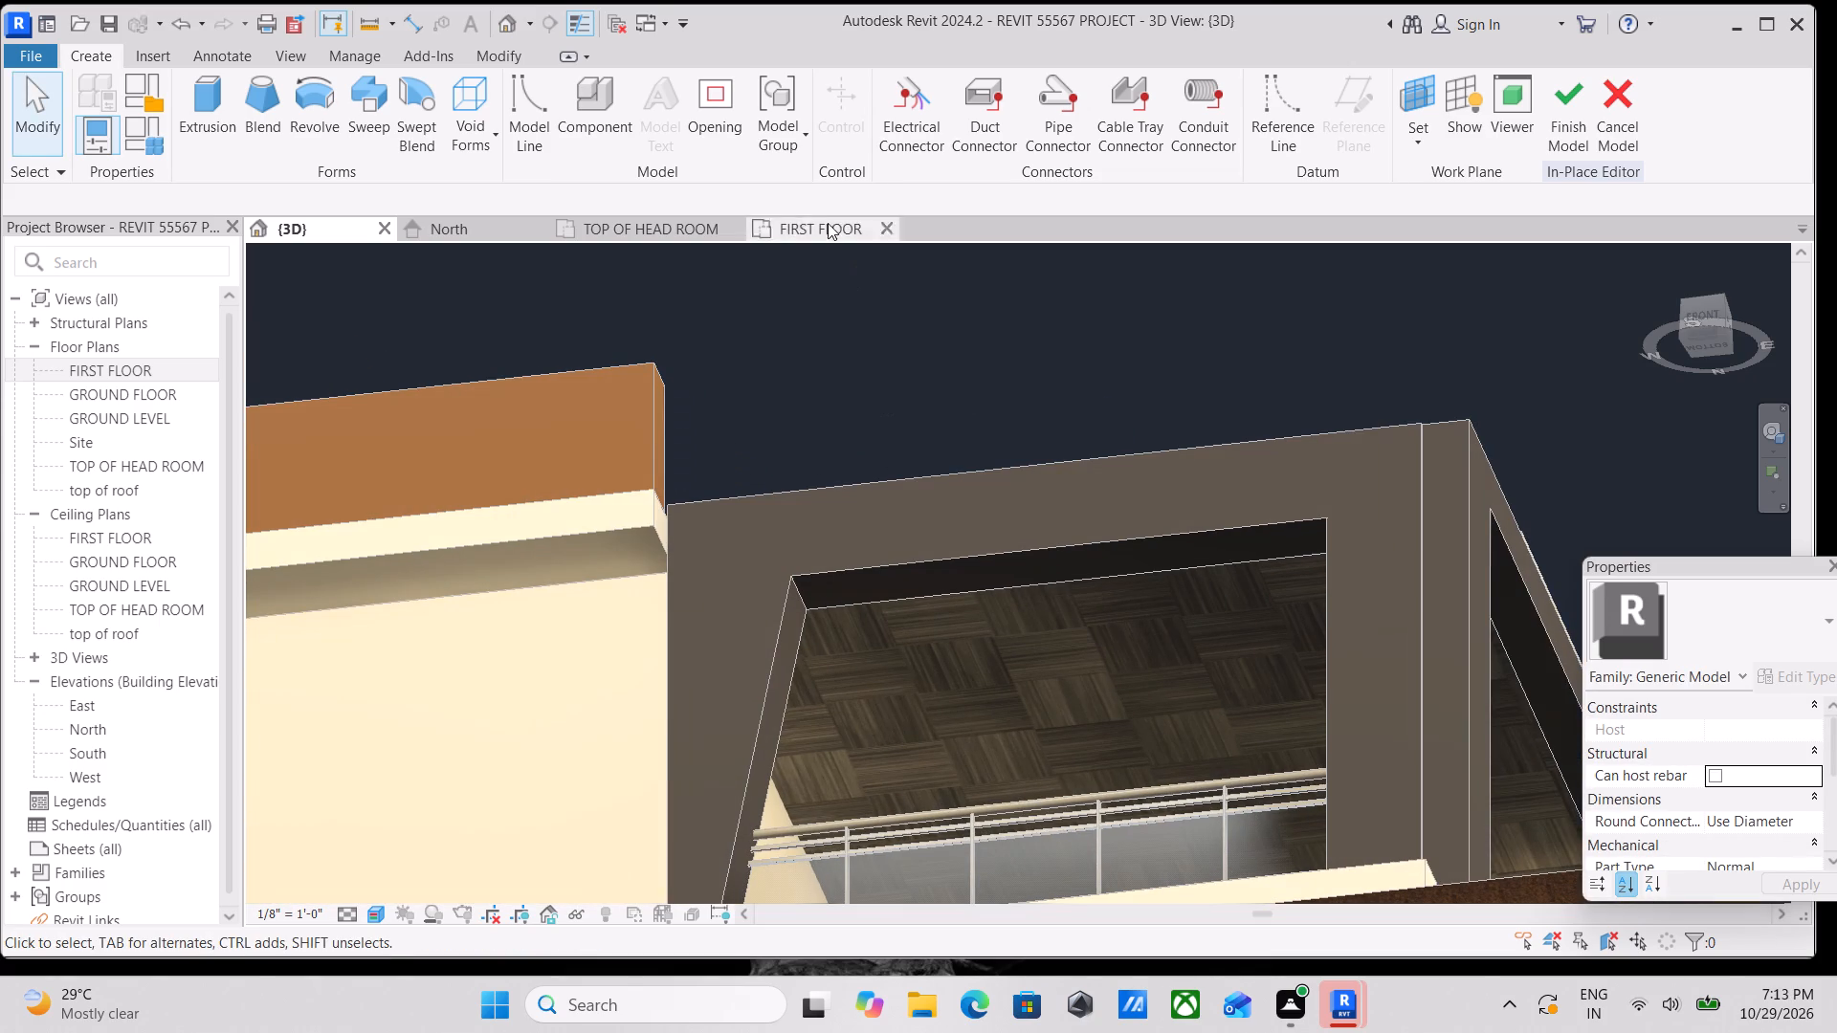
left_click(207, 89)
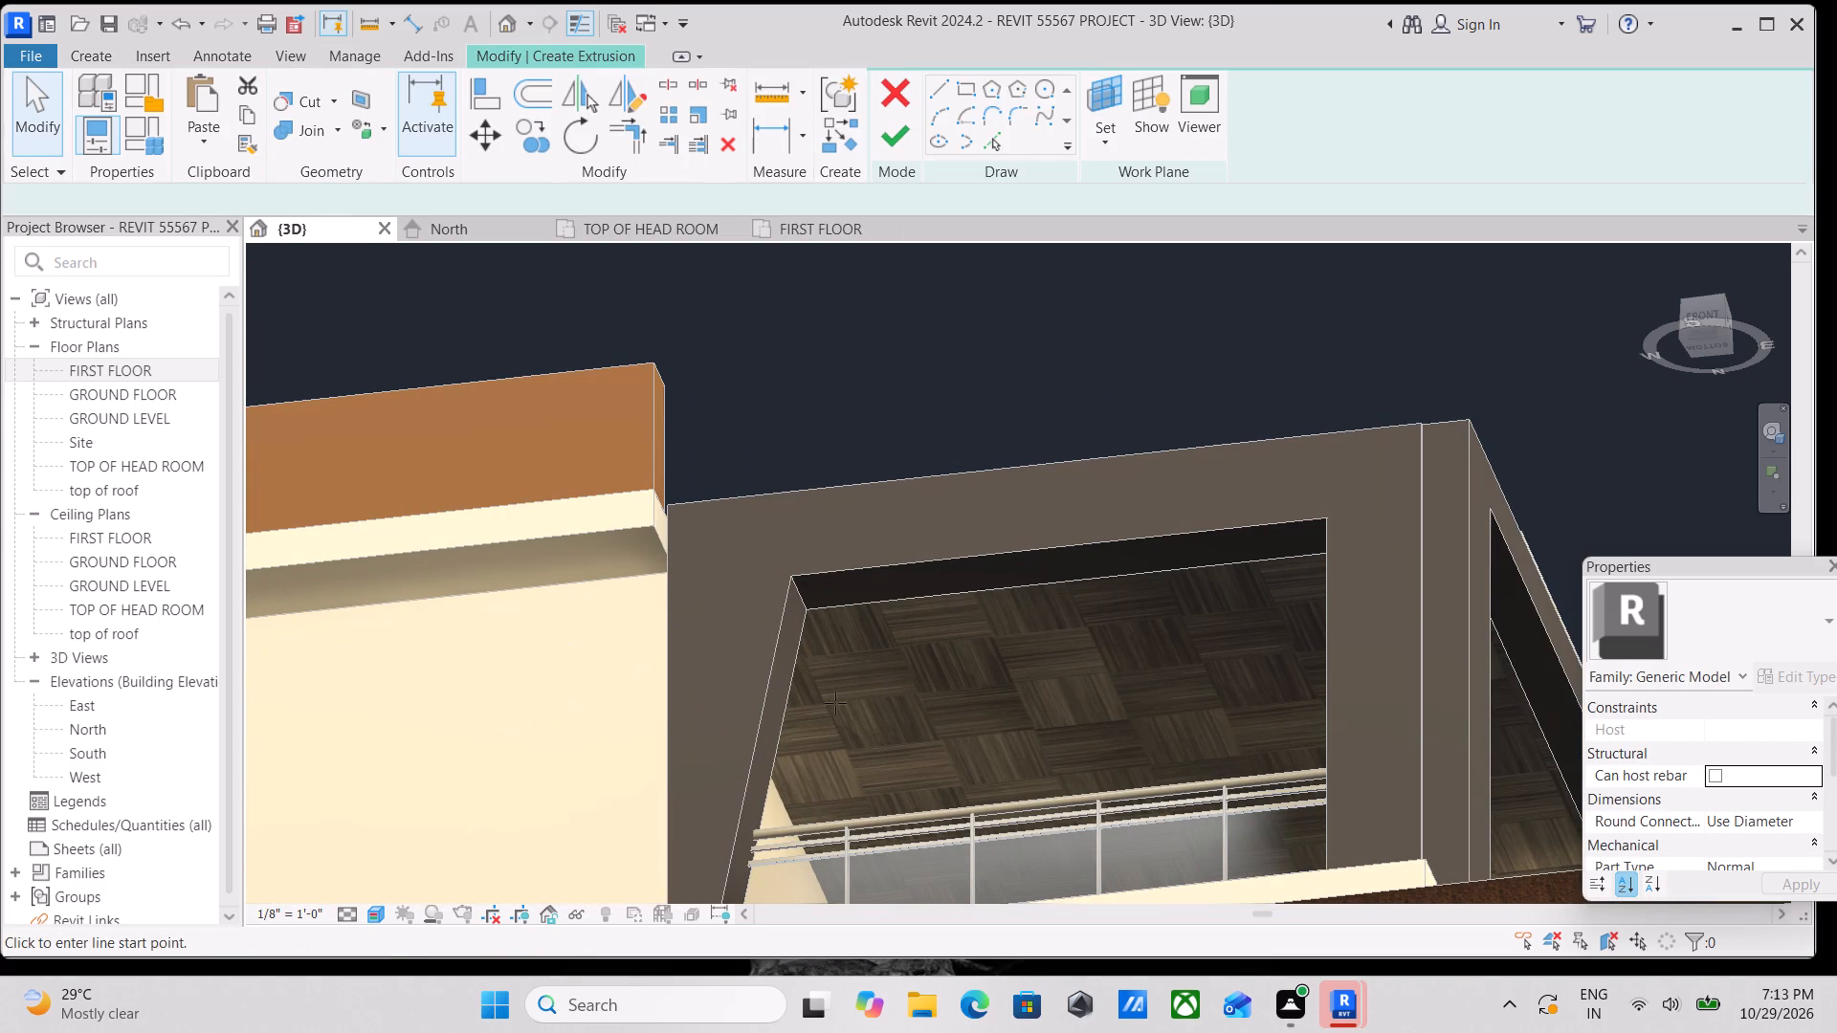
middle_click_drag(889, 646, 856, 433)
middle_click_drag(930, 556, 933, 614)
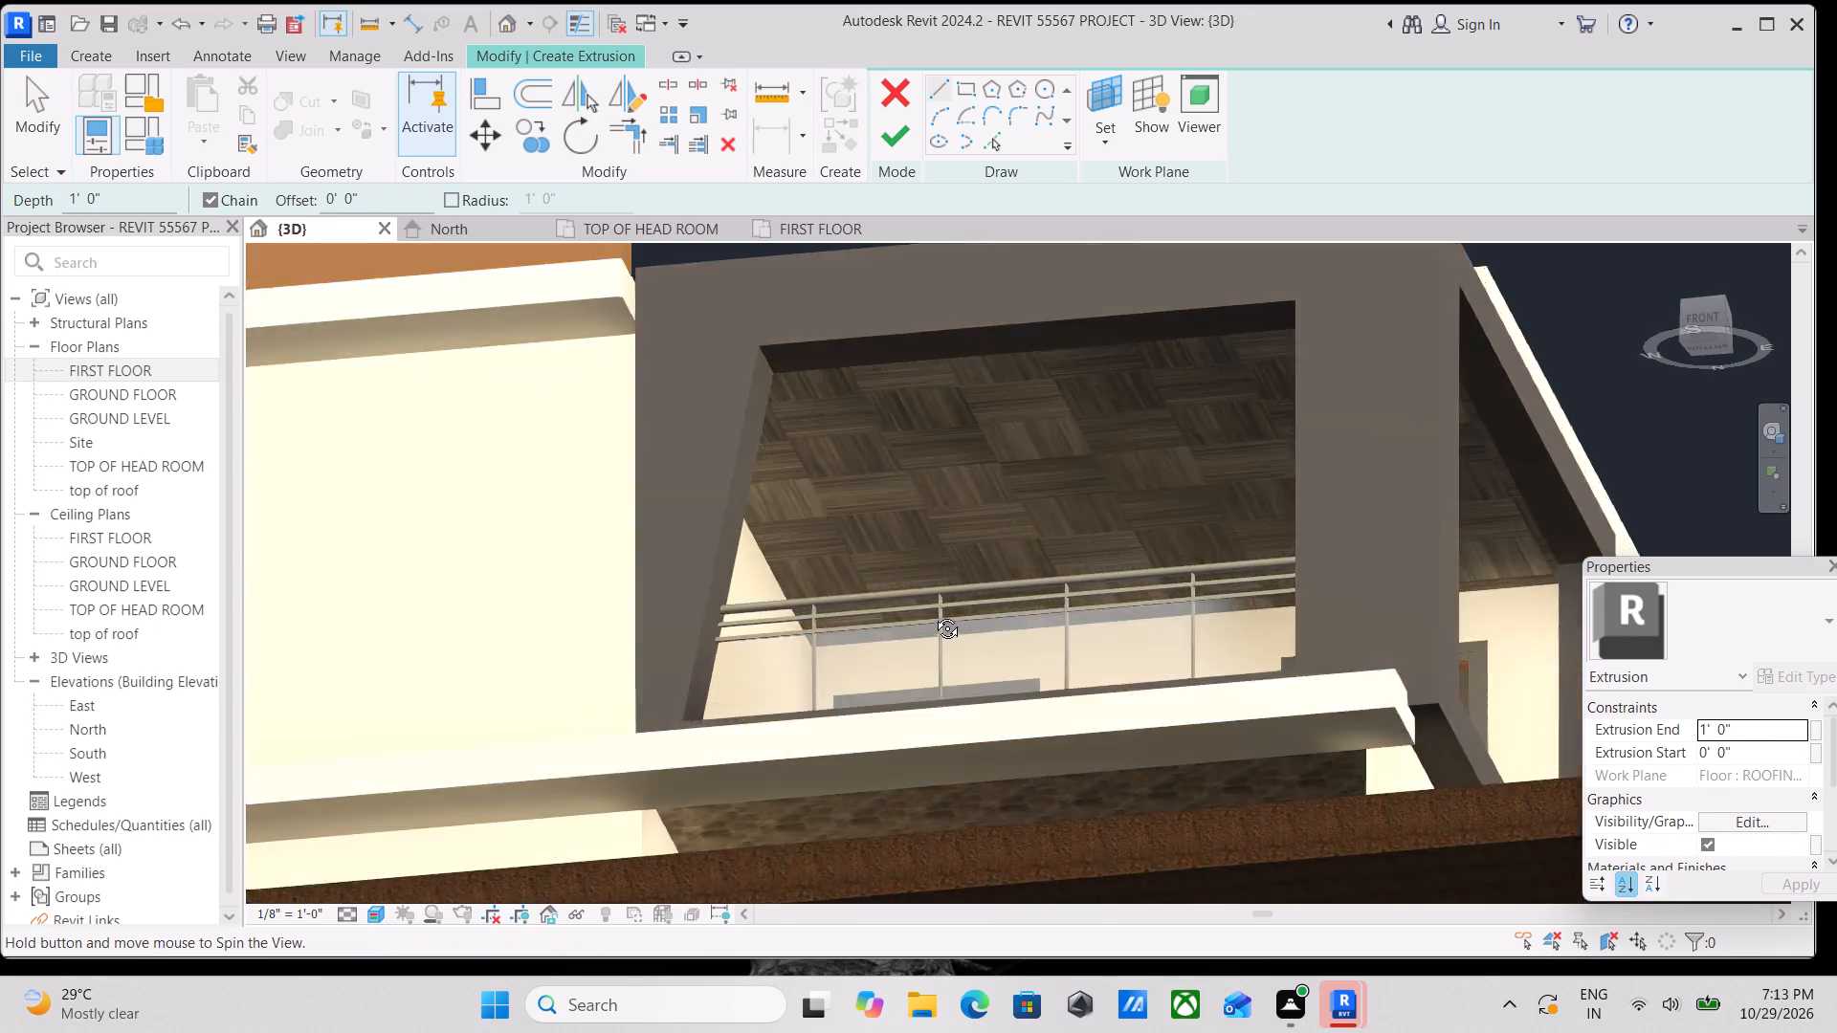
middle_click_drag(933, 614, 930, 711)
left_click(819, 441)
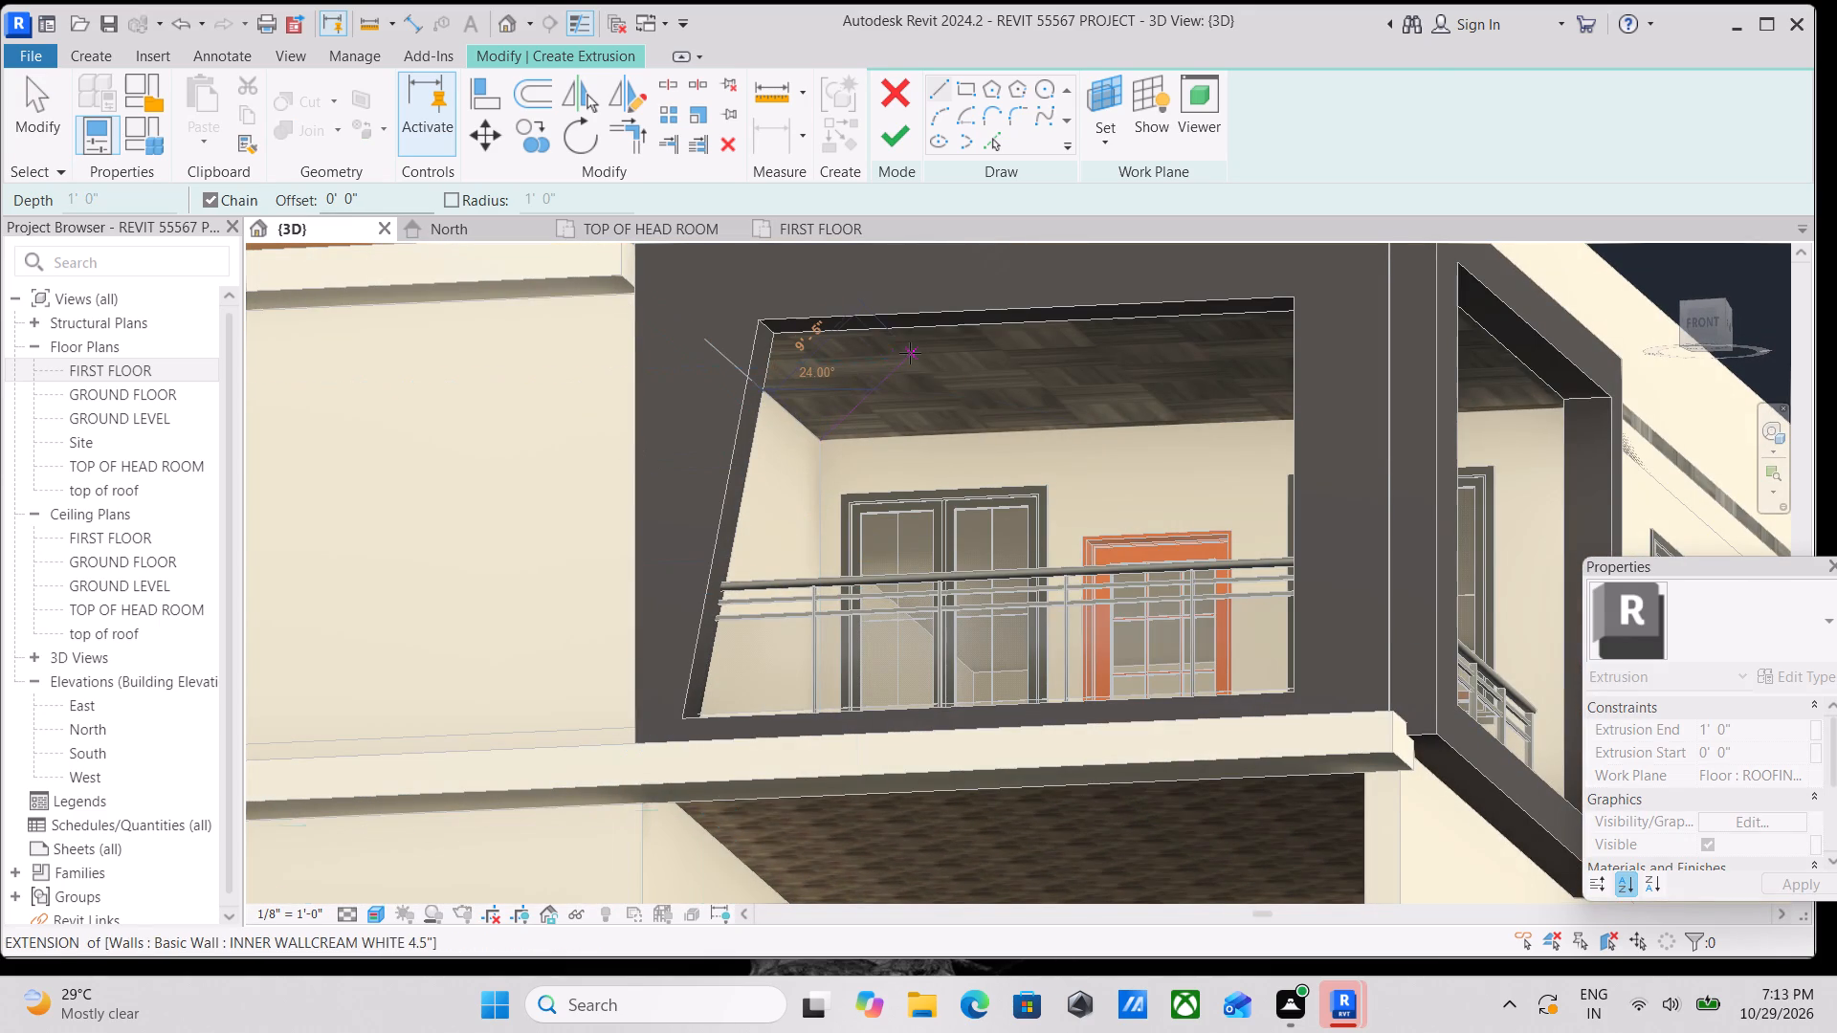
key("Escape")
left_click(971, 92)
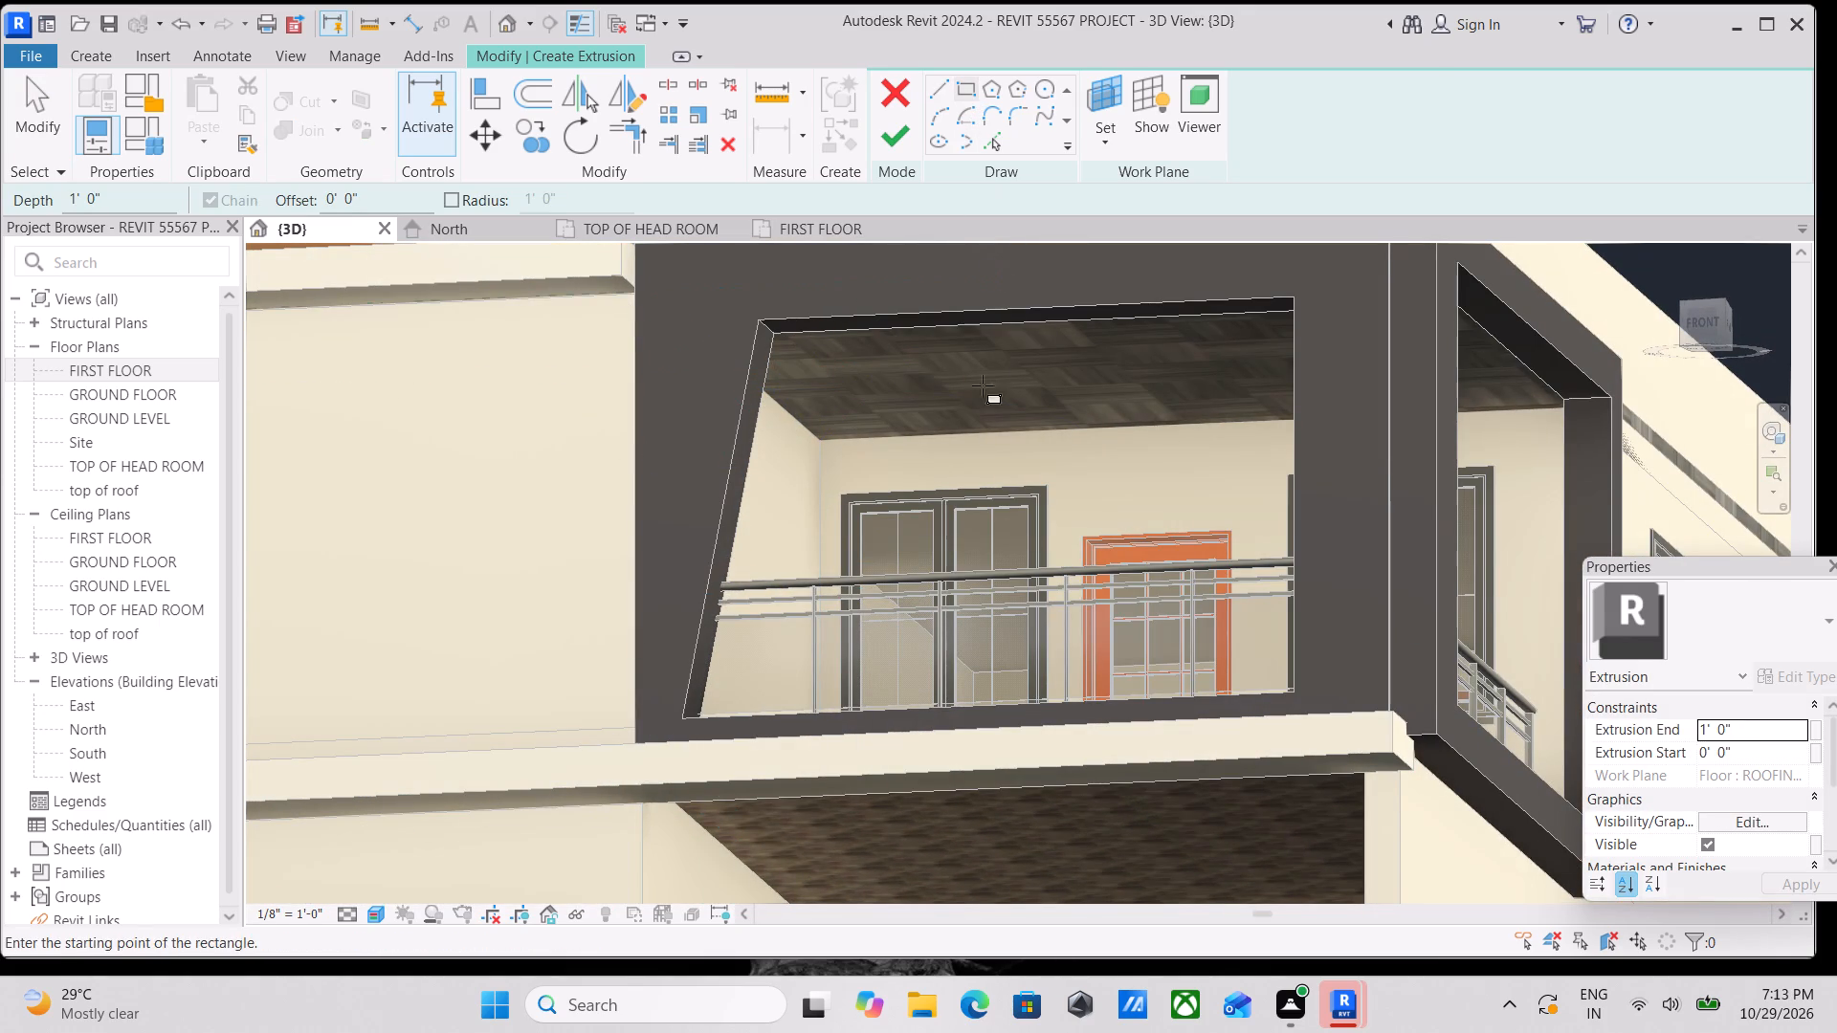
left_click(825, 439)
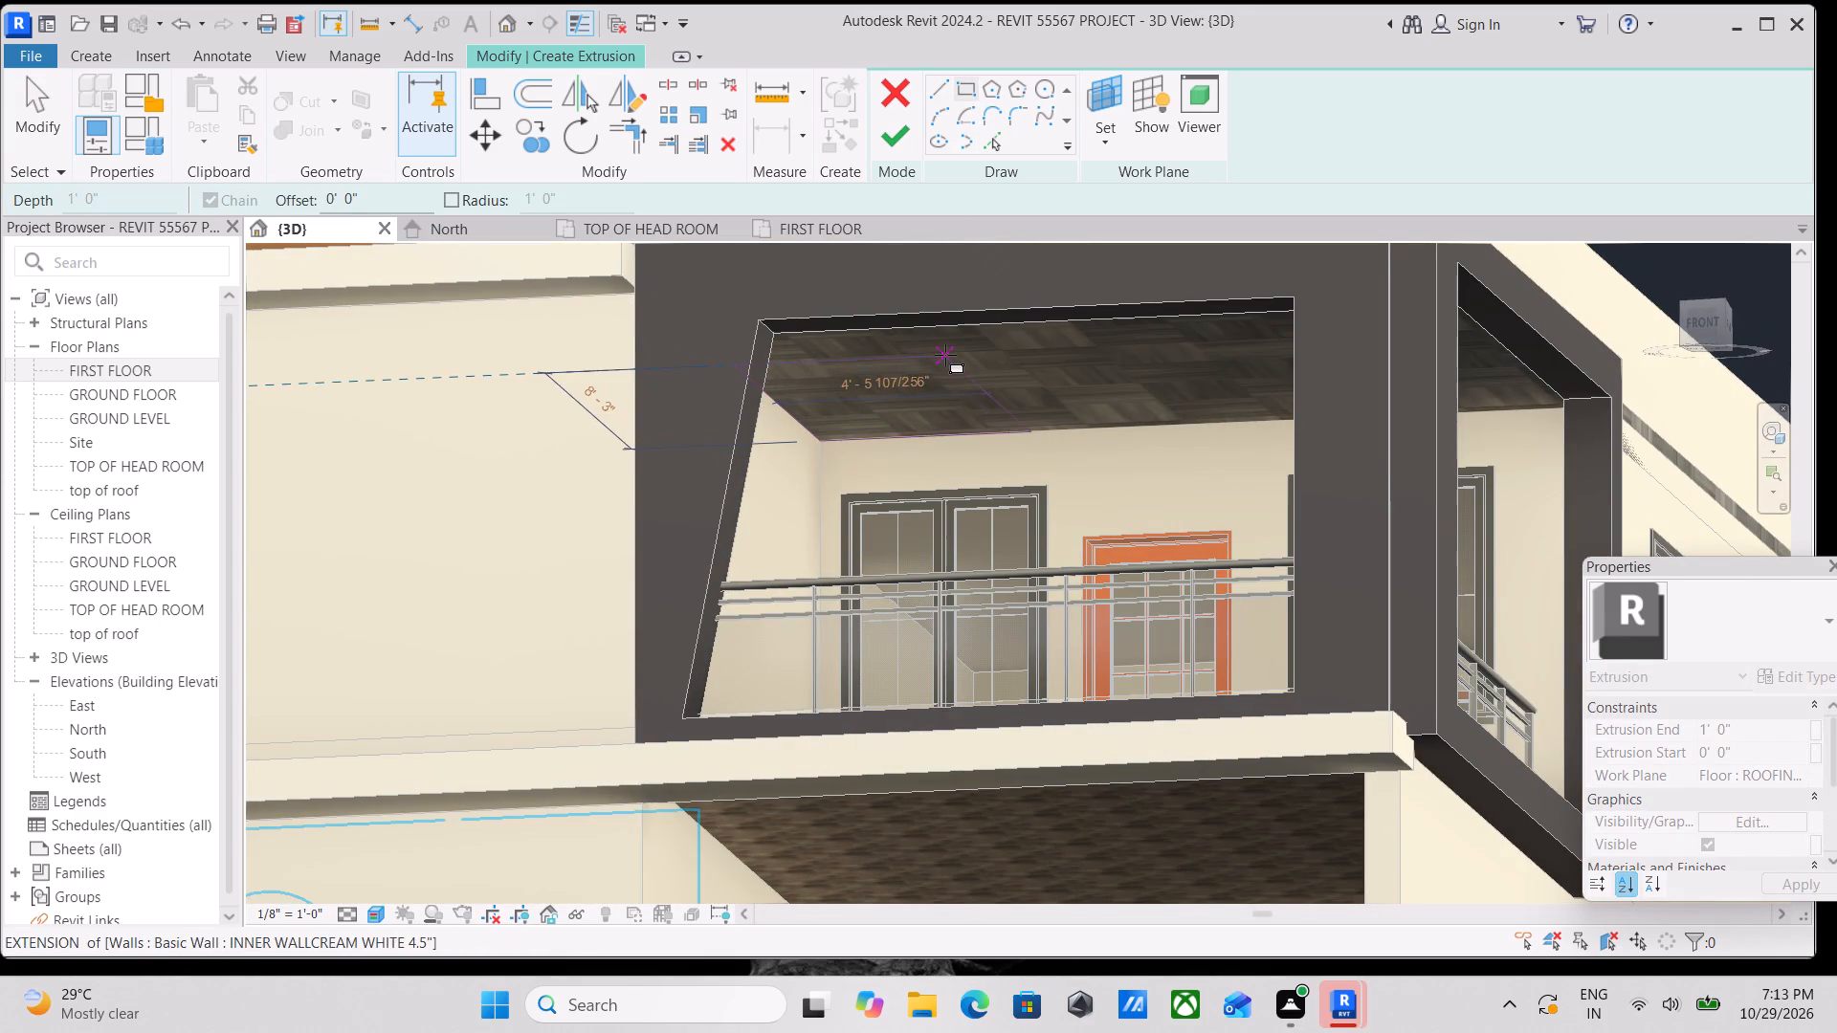
middle_click_drag(945, 355, 1164, 411)
middle_click_drag(1164, 411, 1376, 459, "shift")
middle_click_drag(1193, 446, 1139, 335)
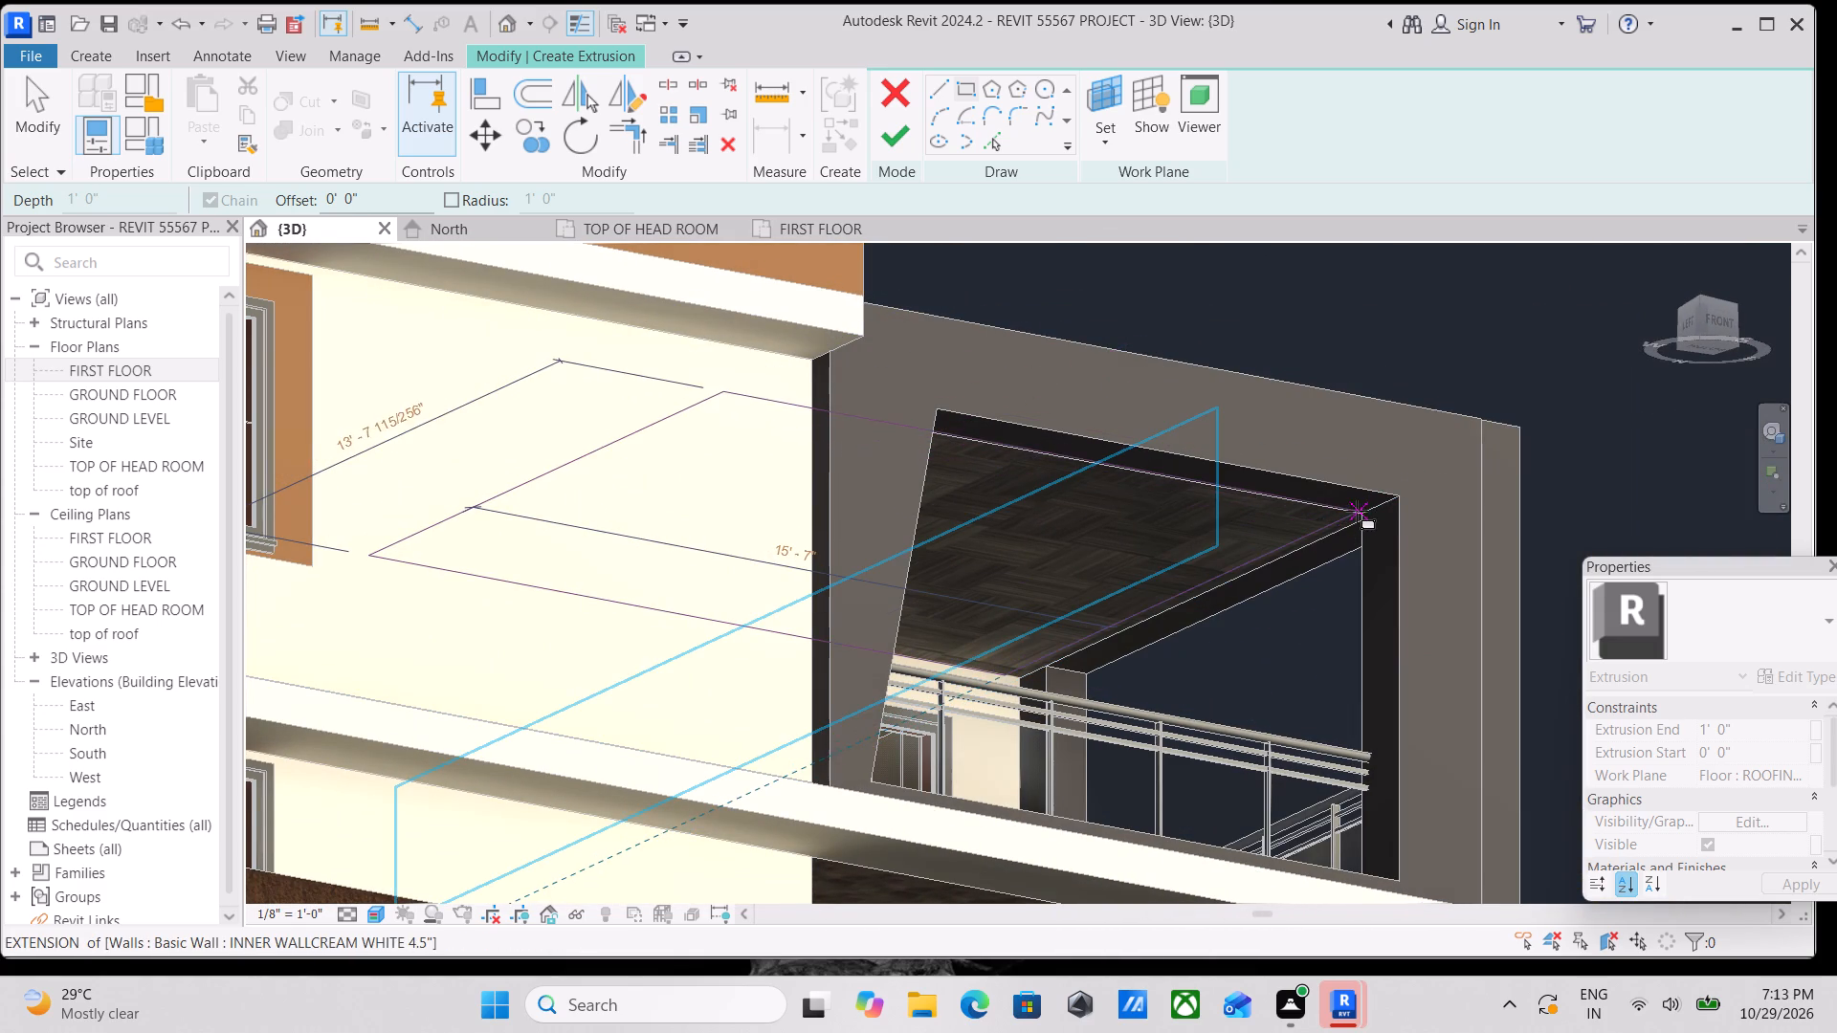
middle_click_drag(1359, 510, 1414, 507)
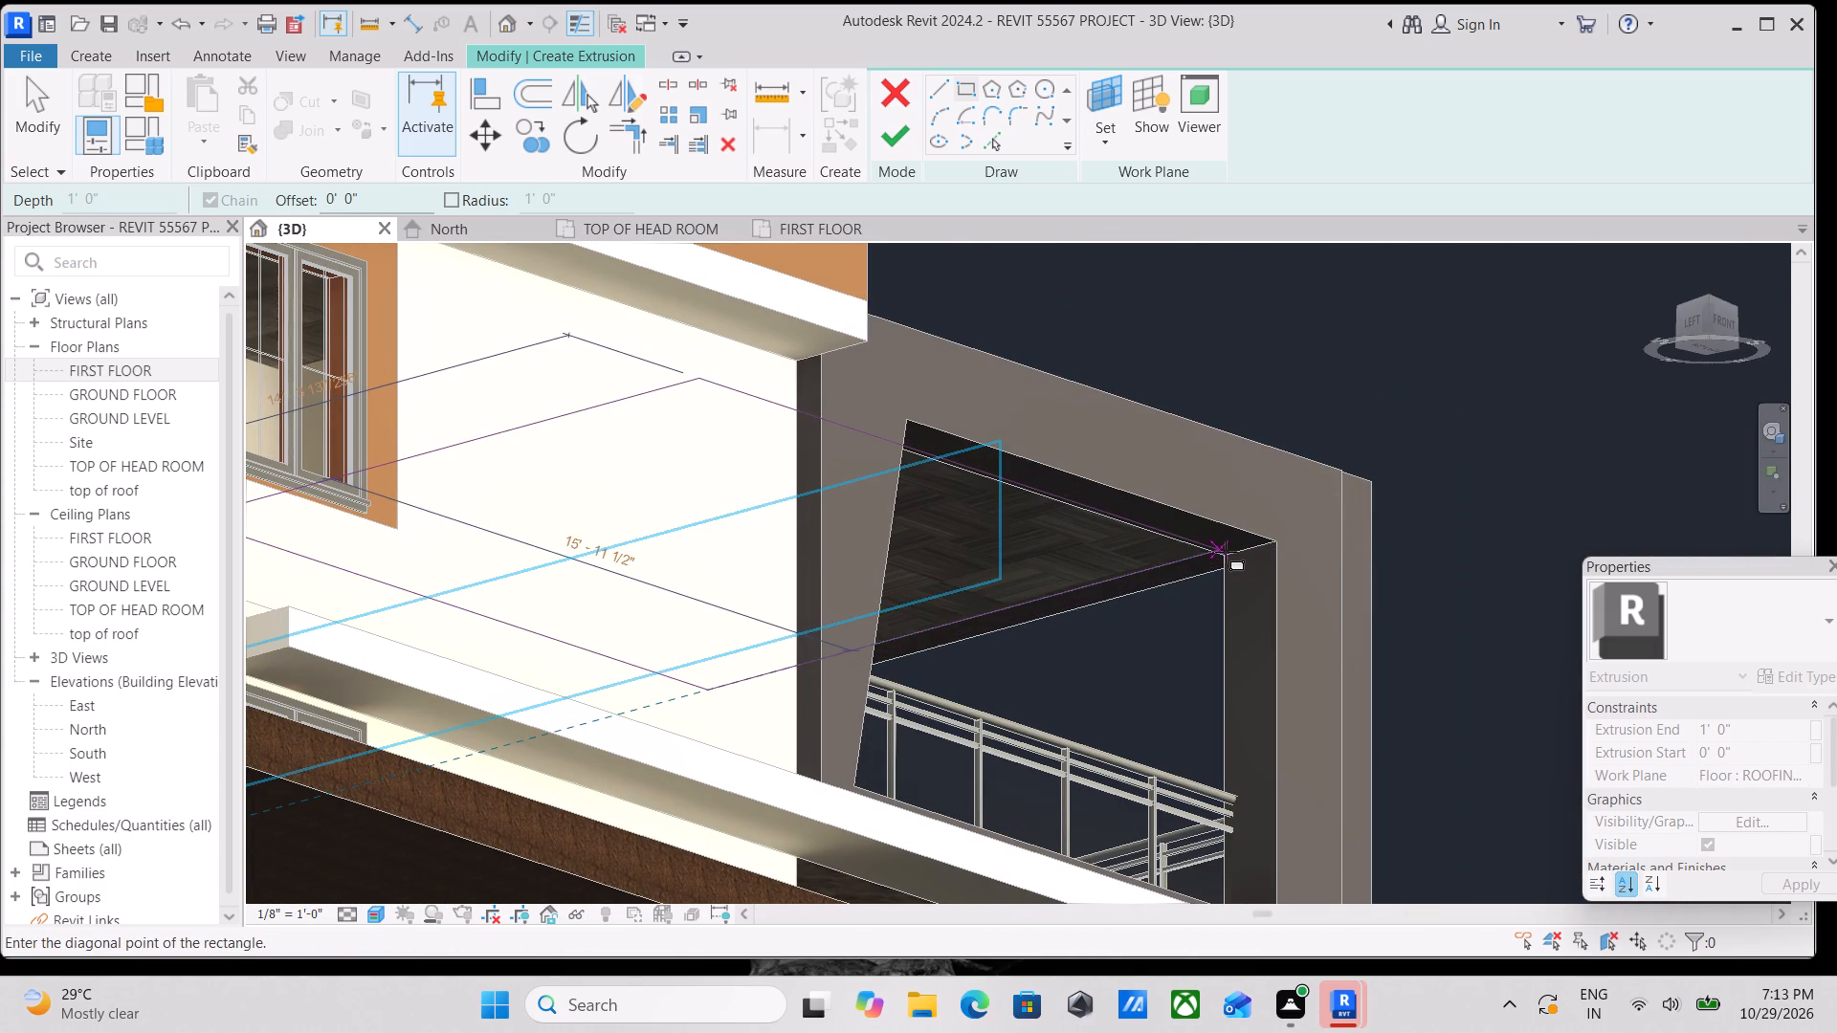
left_click(1226, 552)
scroll(1152, 629, "down", 1)
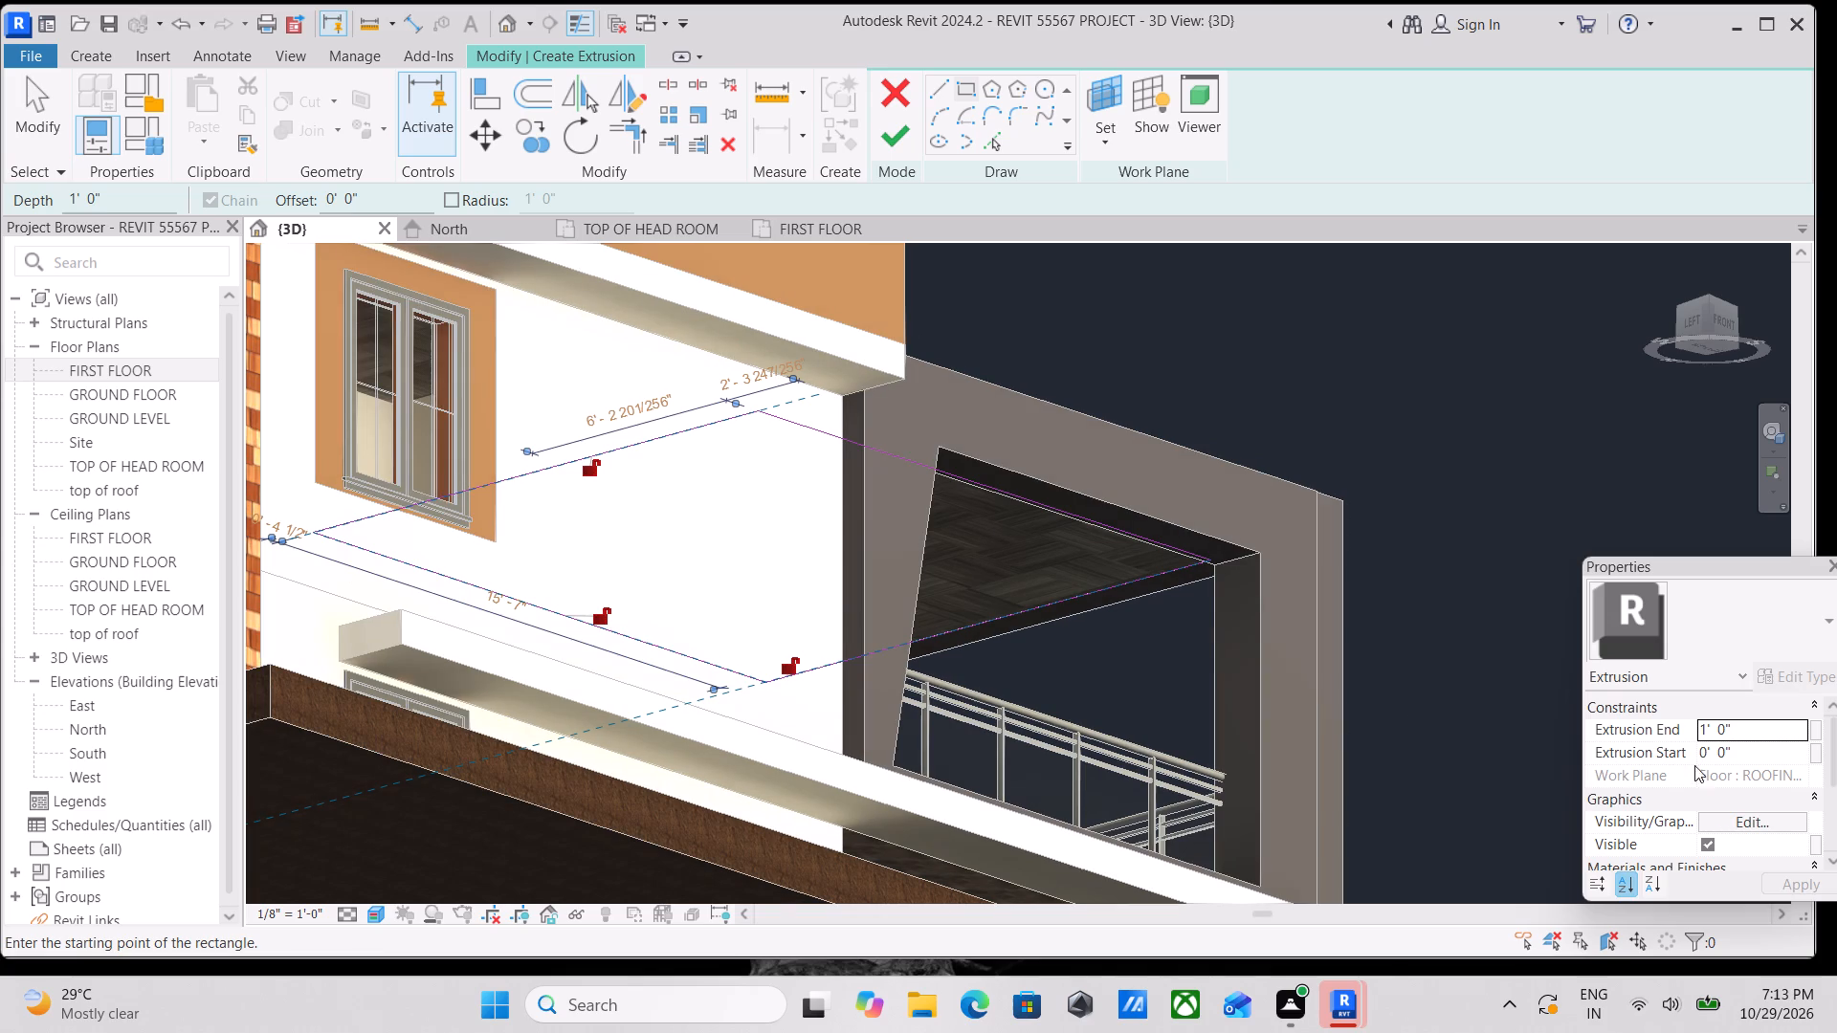
Set the extrusion end of the ceiling panel to 6".
left_click(1764, 726)
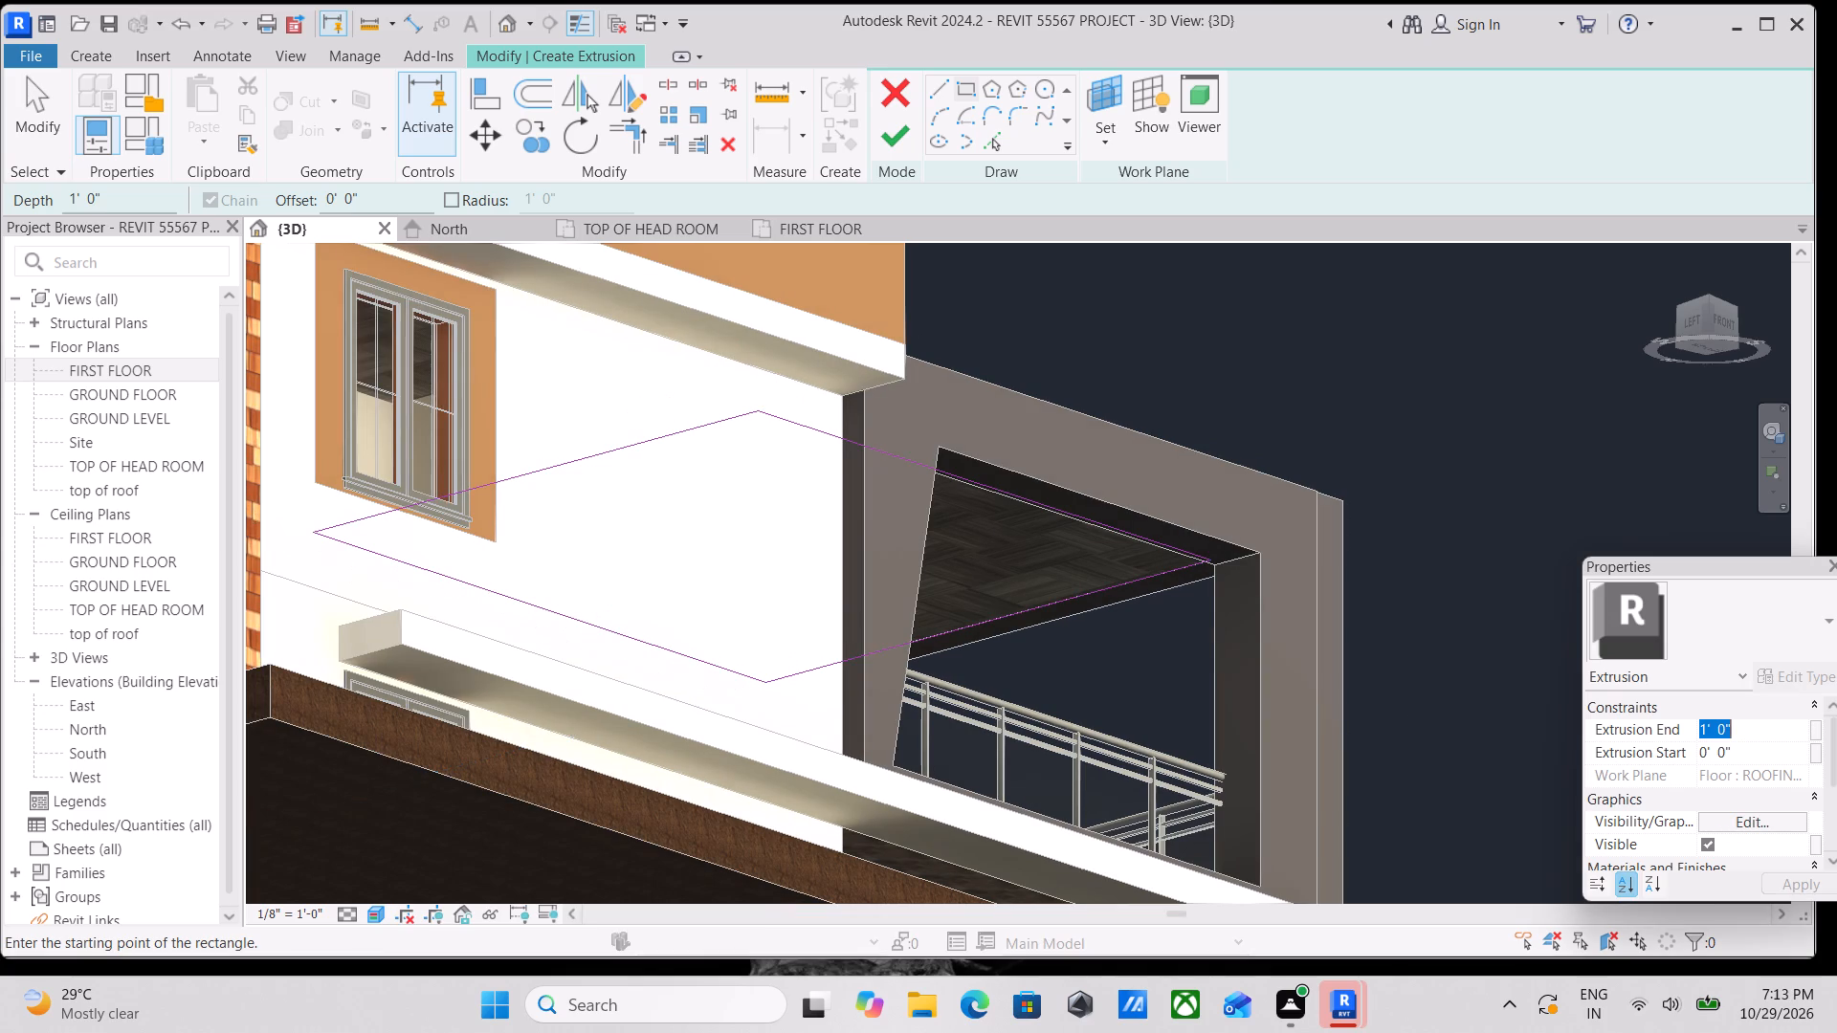
key("6")
key("shift+quotedbl")
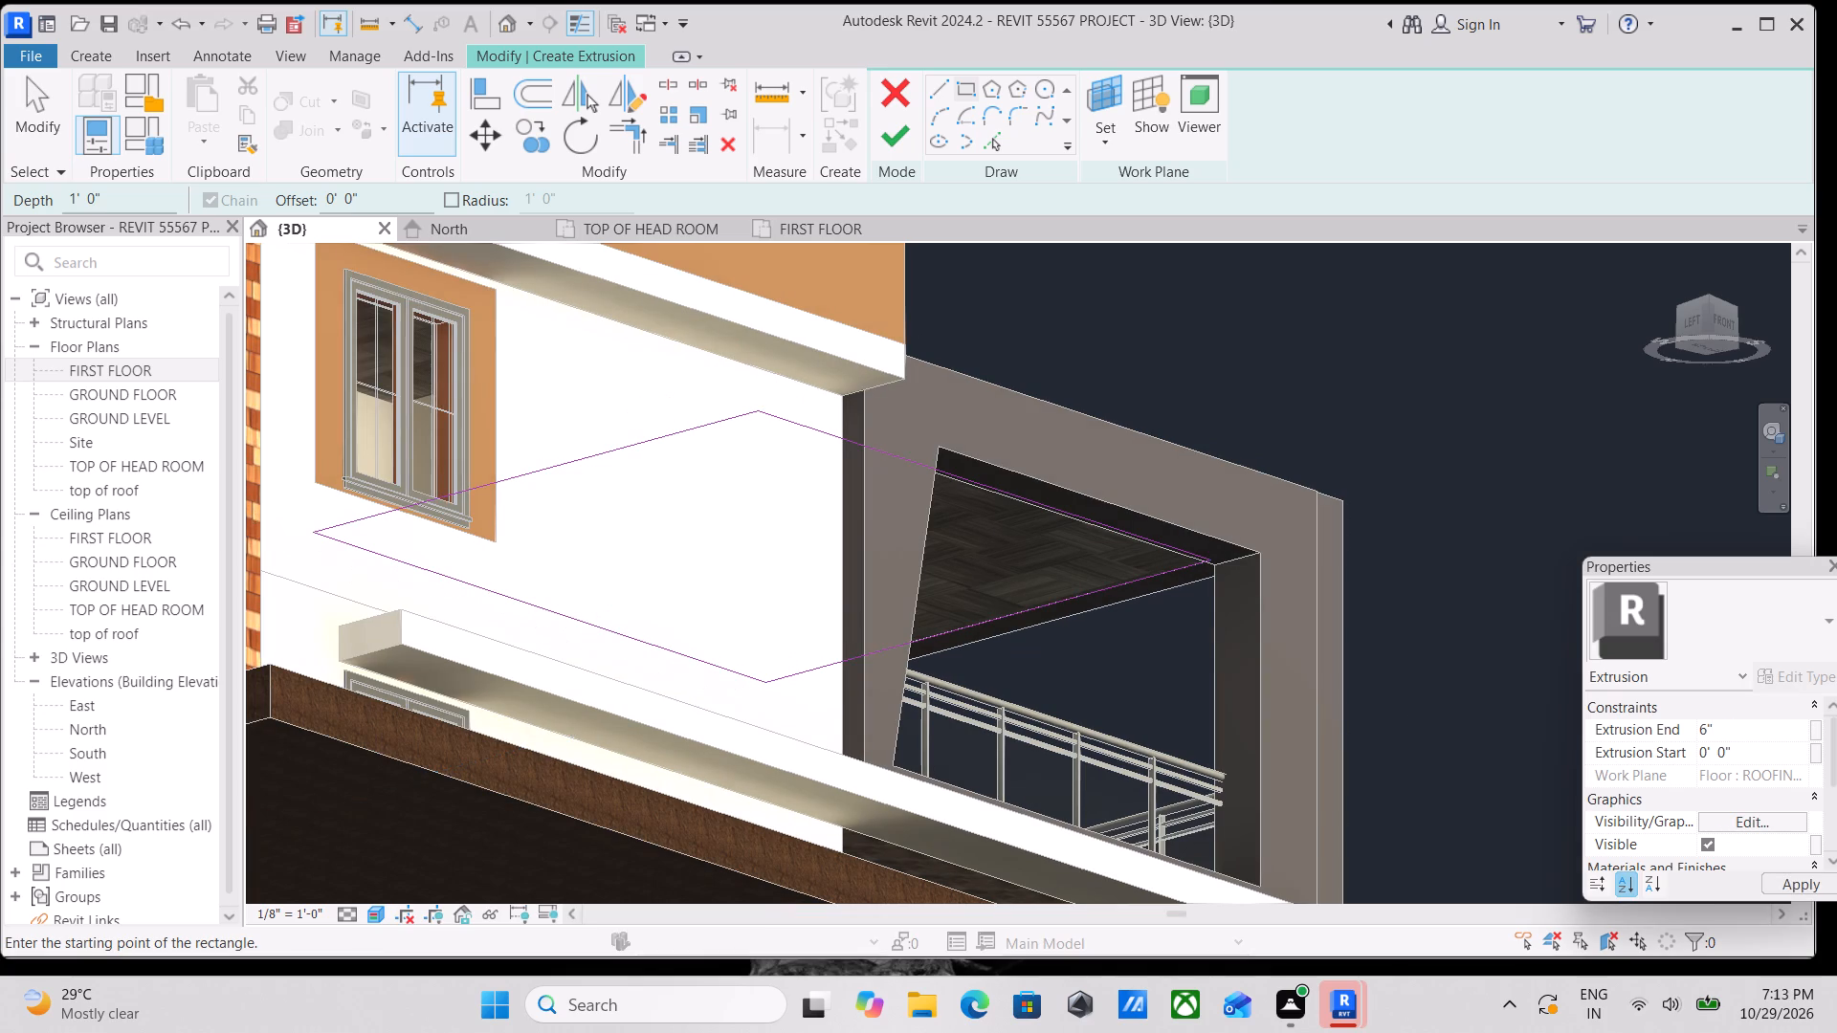
Create a new material for the extrusion and name it wood ceiling.
scroll(1784, 841, "down", 2)
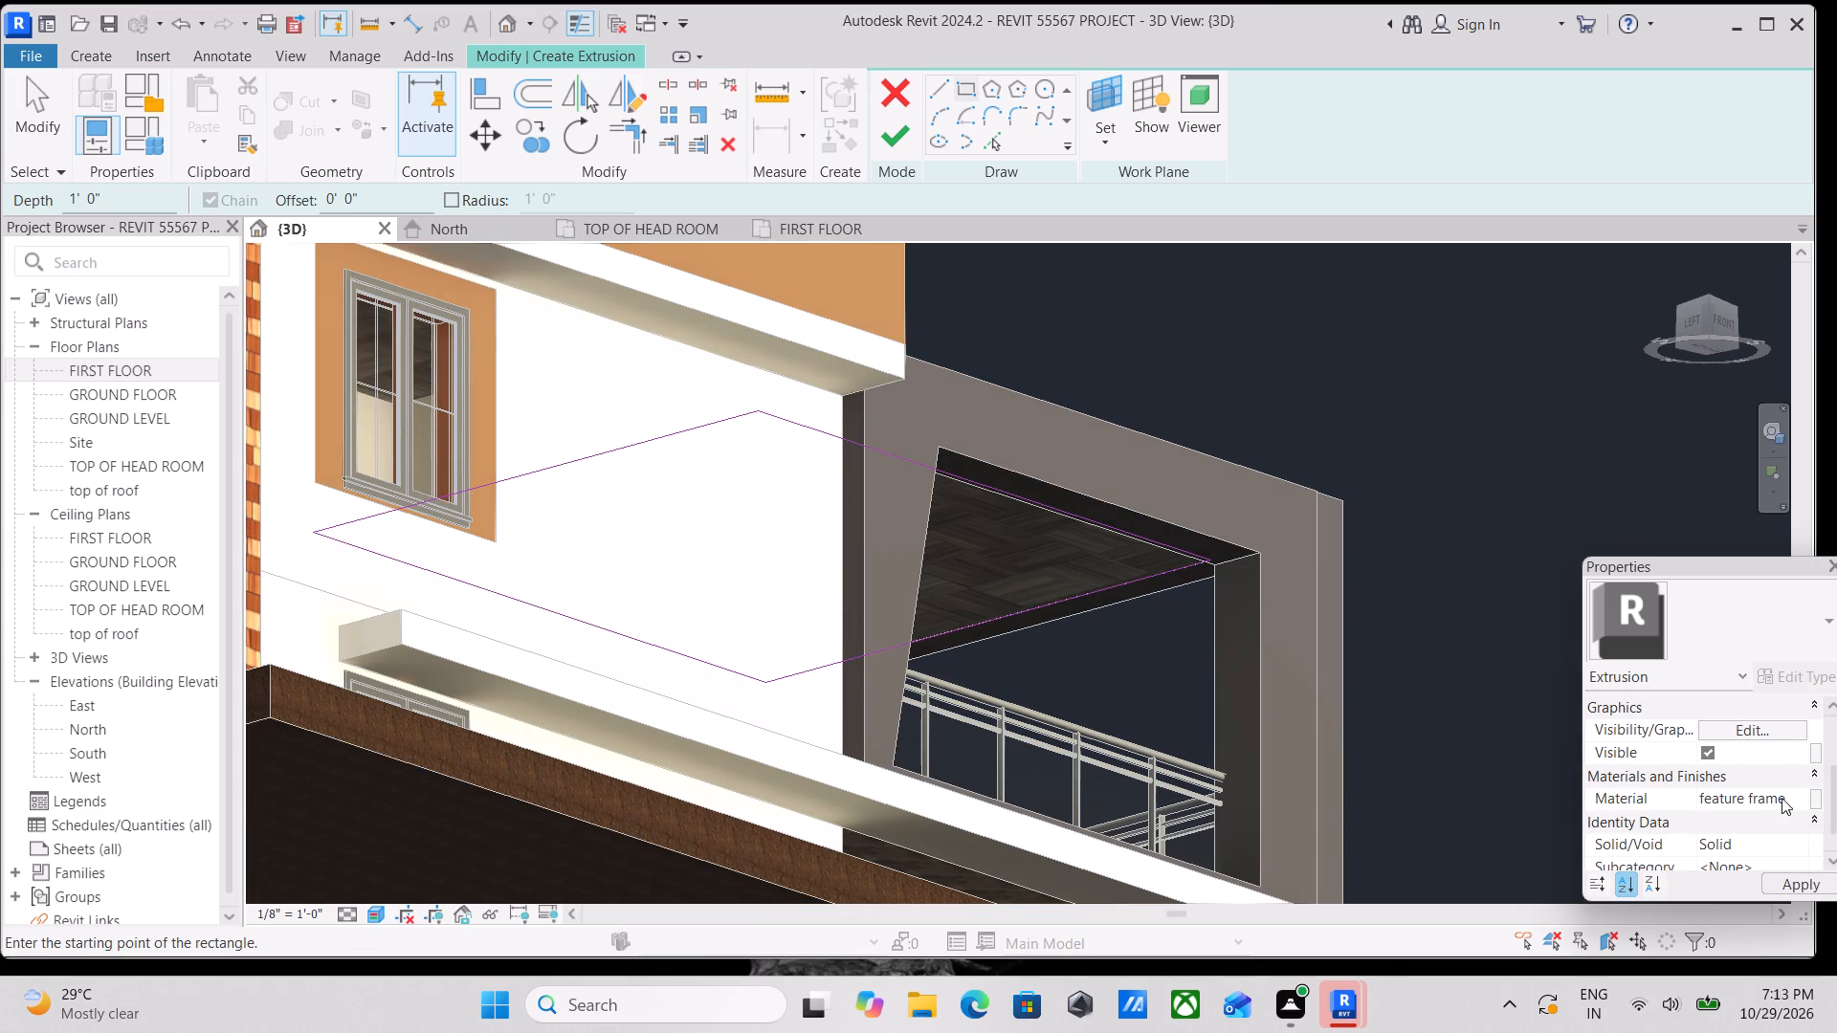
scroll(1773, 756, "down", 1)
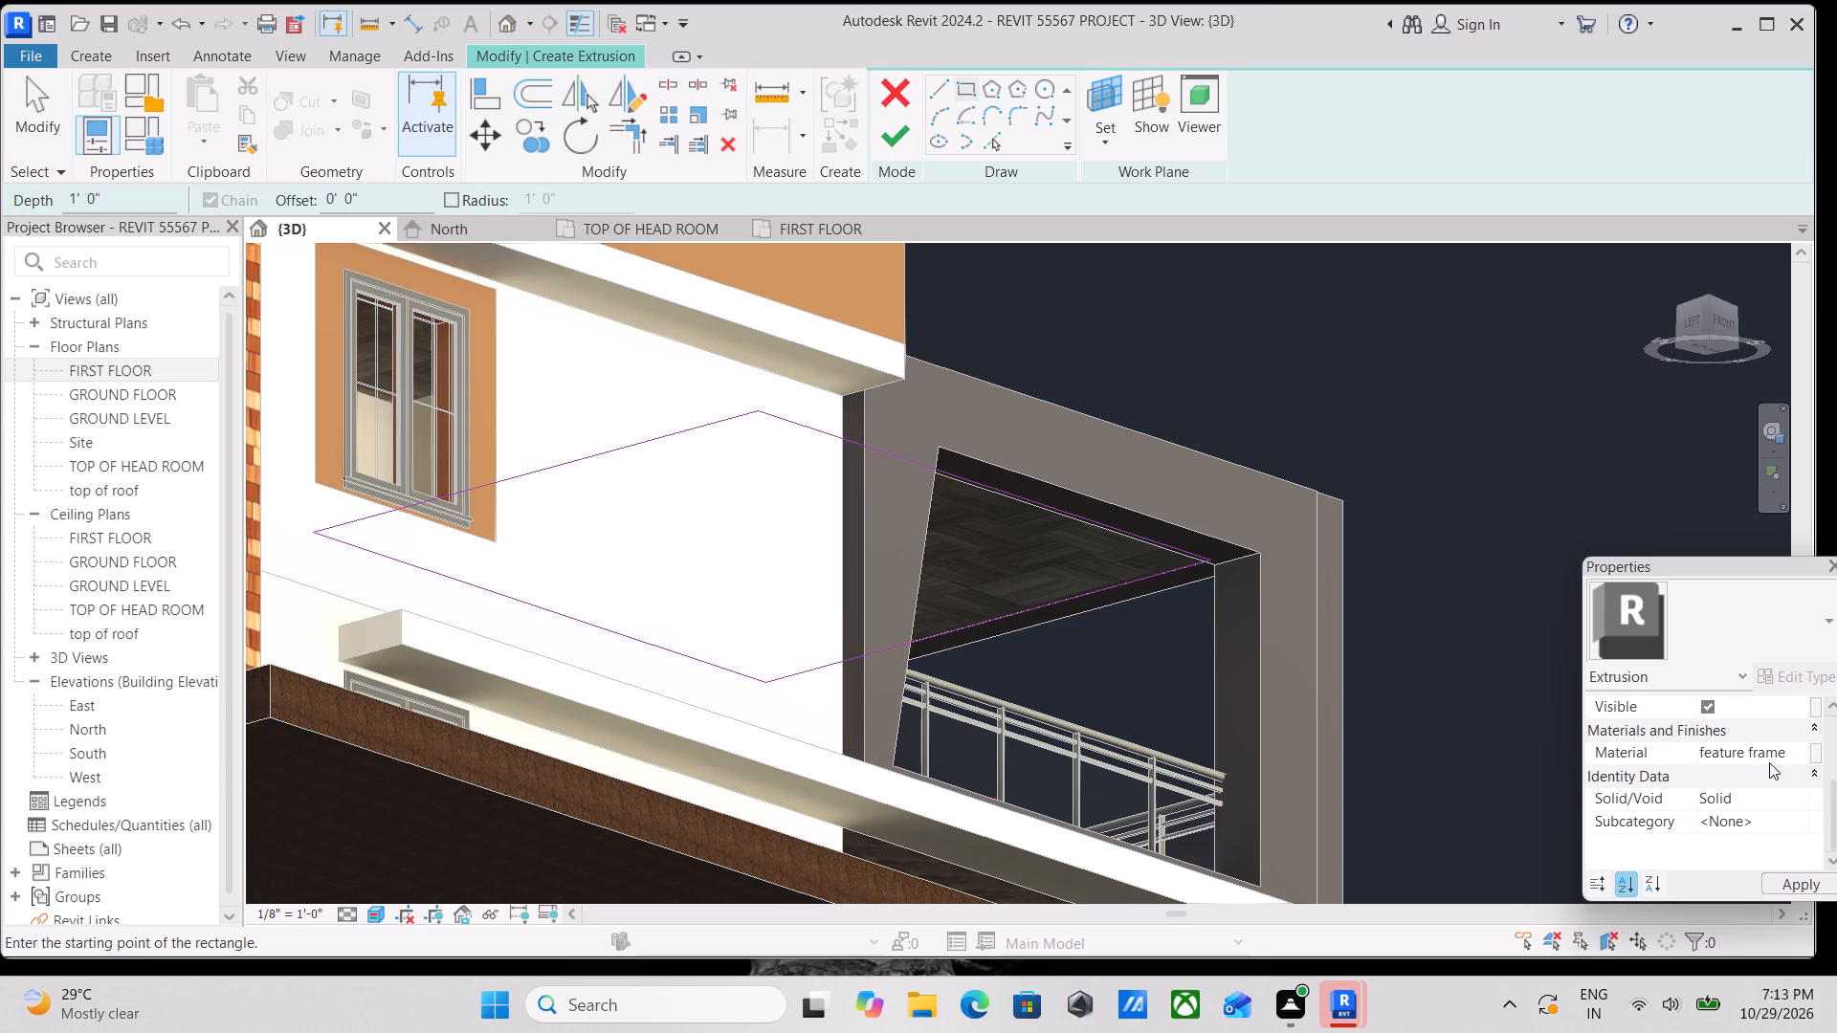
left_click(1796, 757)
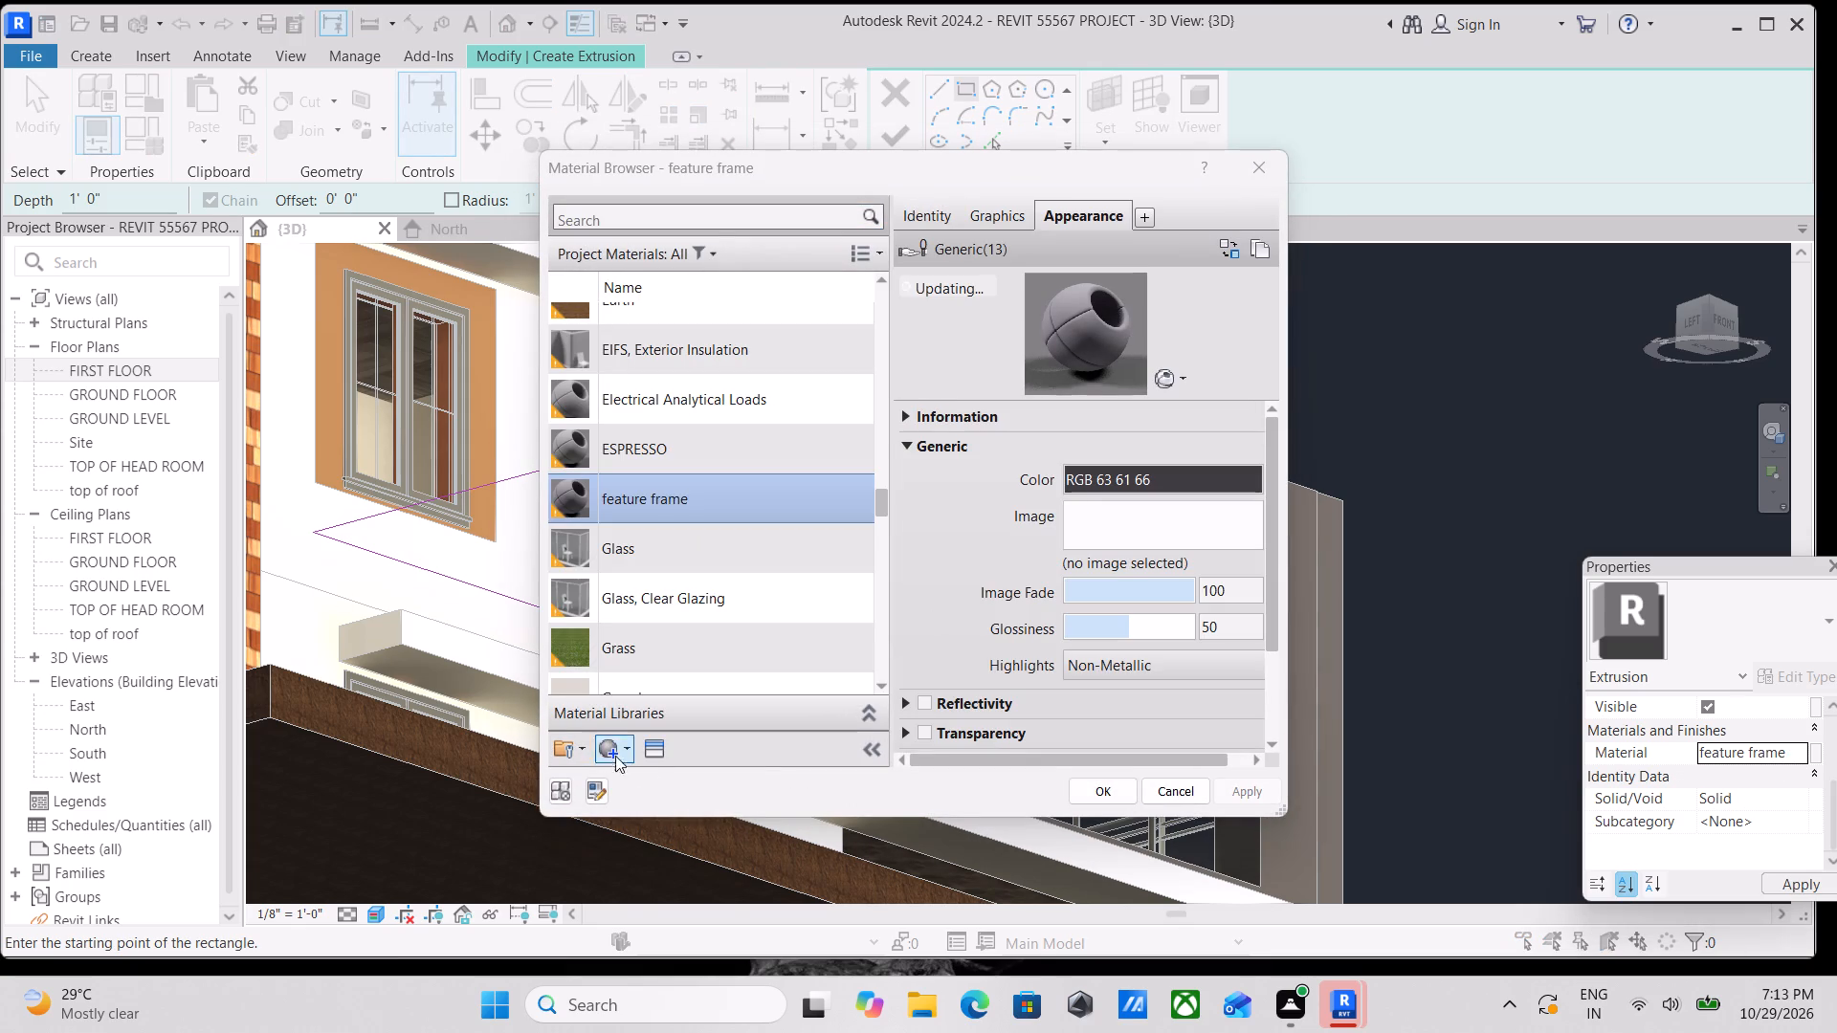
left_click(615, 749)
left_click(627, 776)
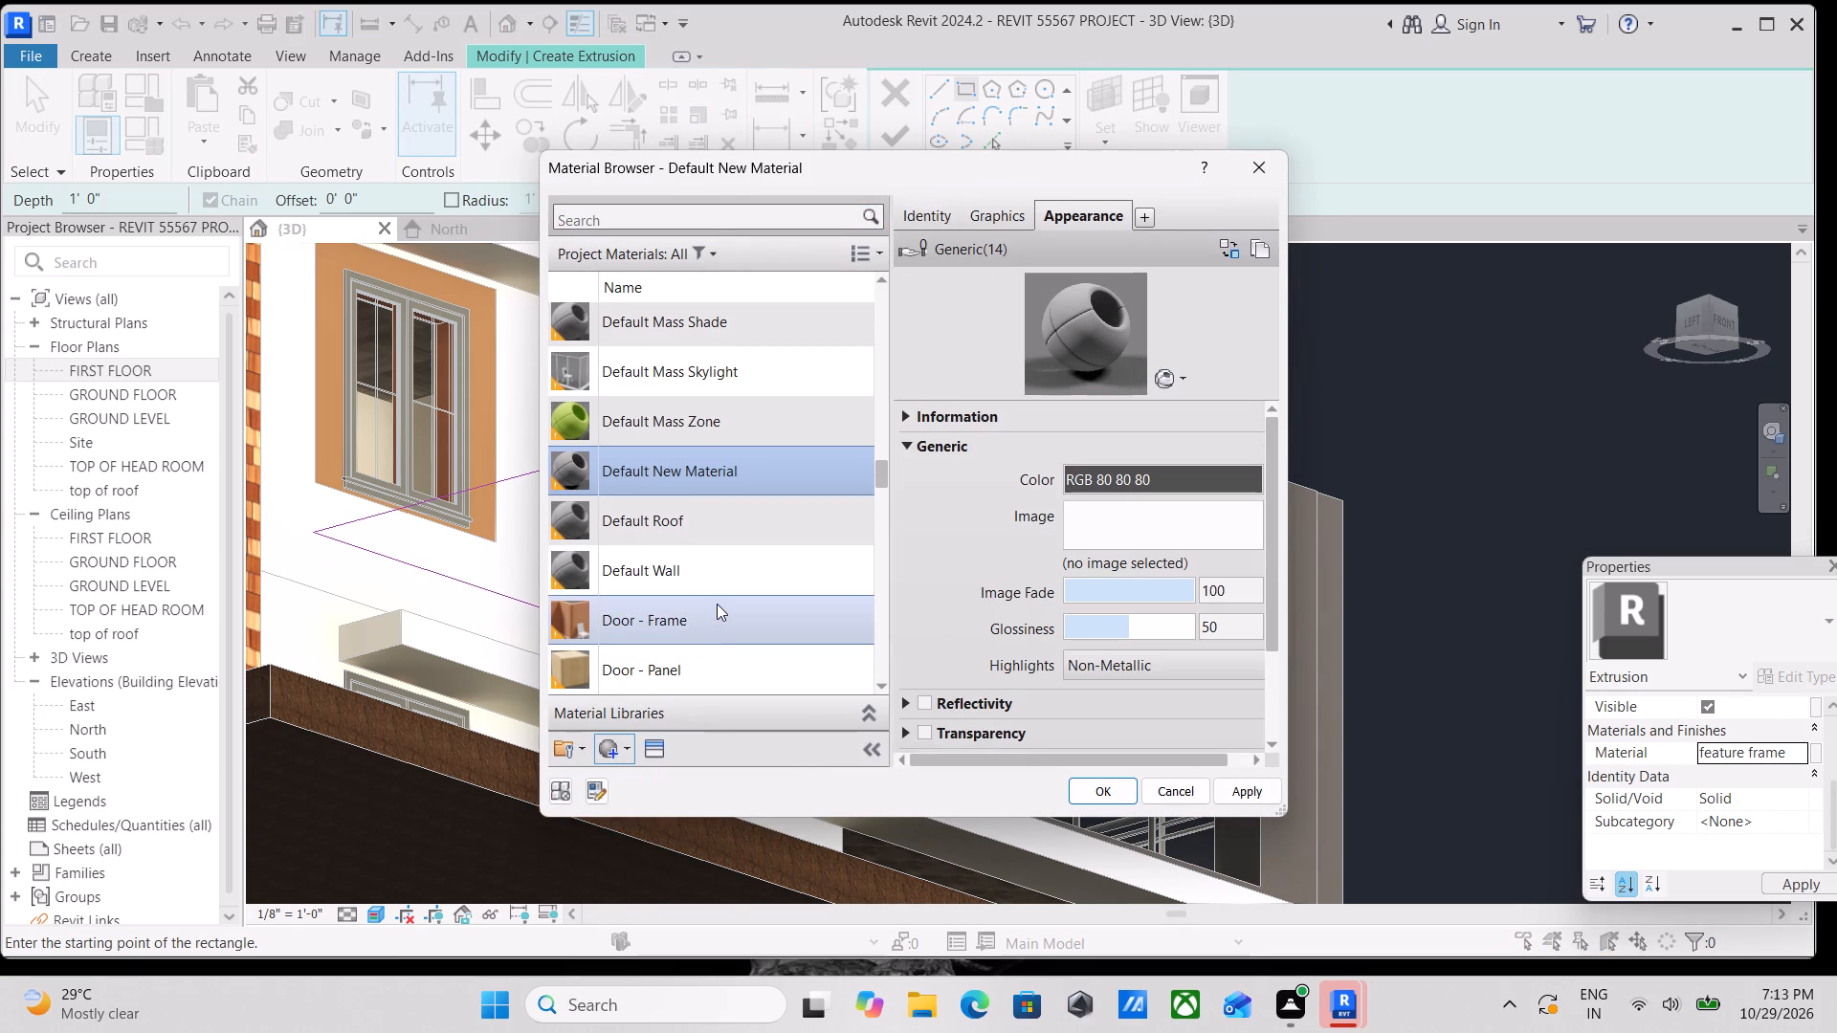
right_click(719, 458)
left_click(762, 551)
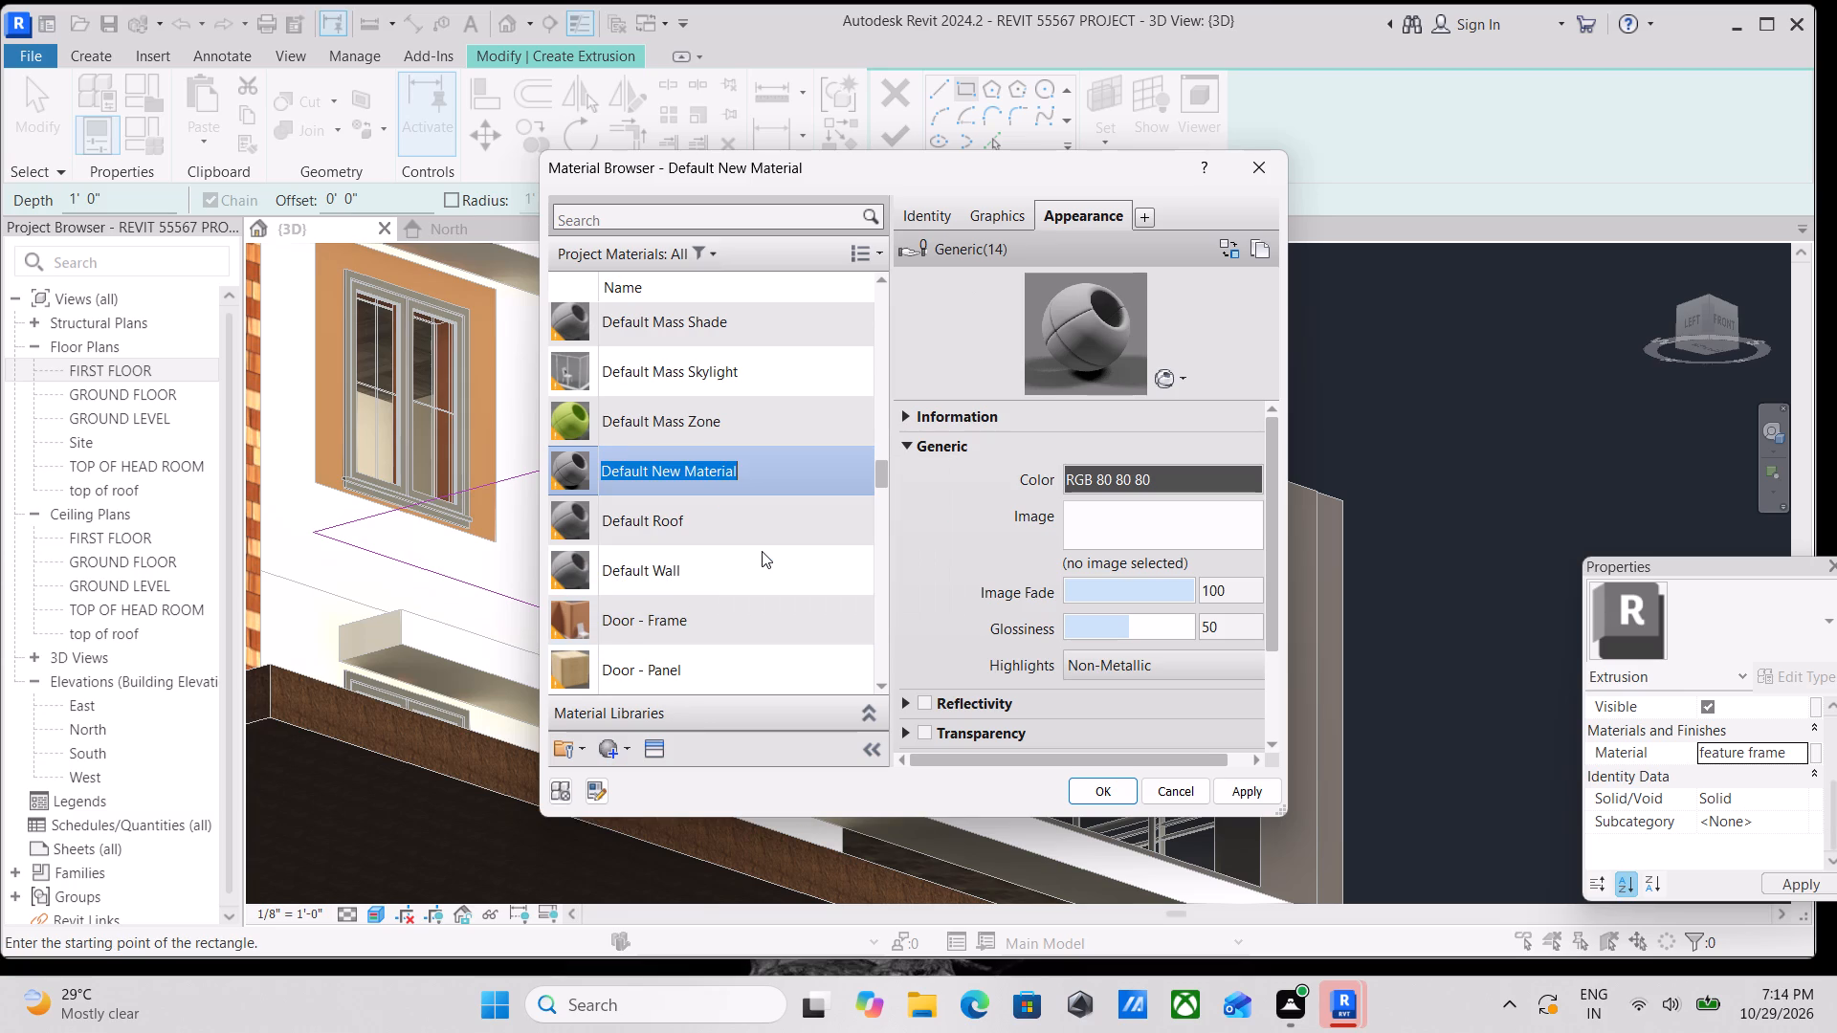
type("wood")
key("space")
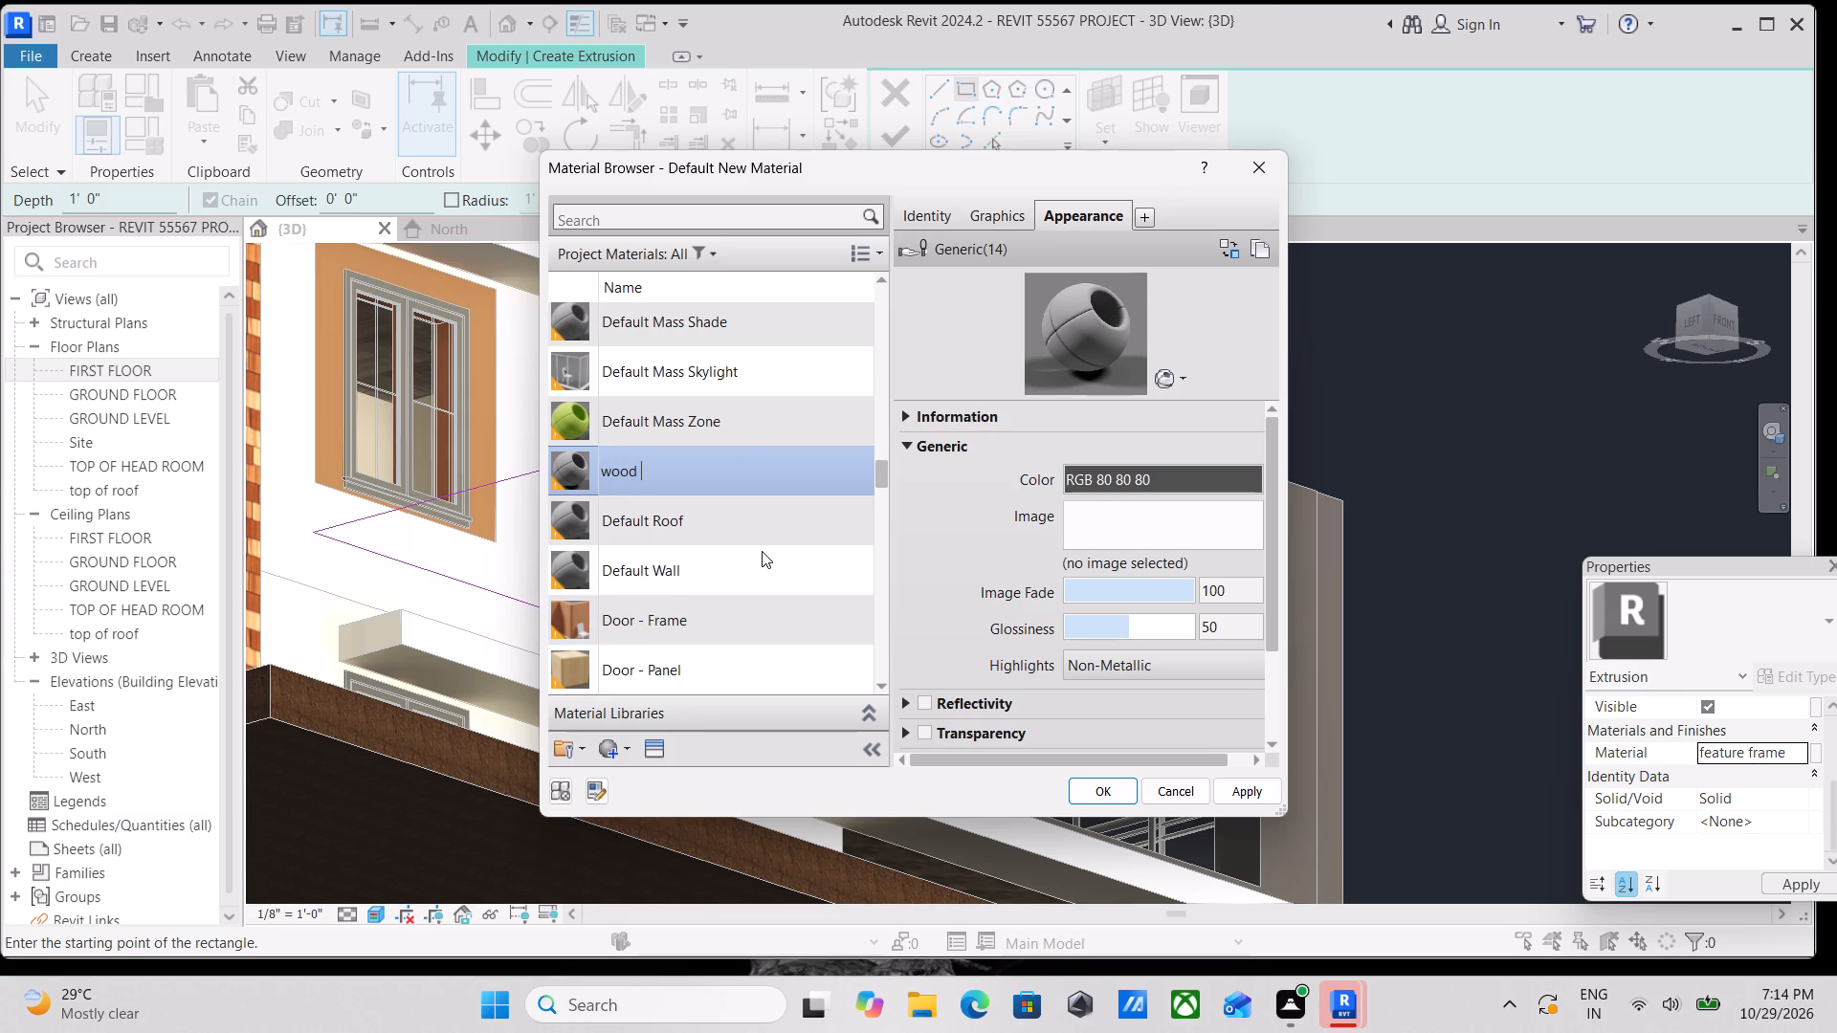
type("ceiling")
key("space")
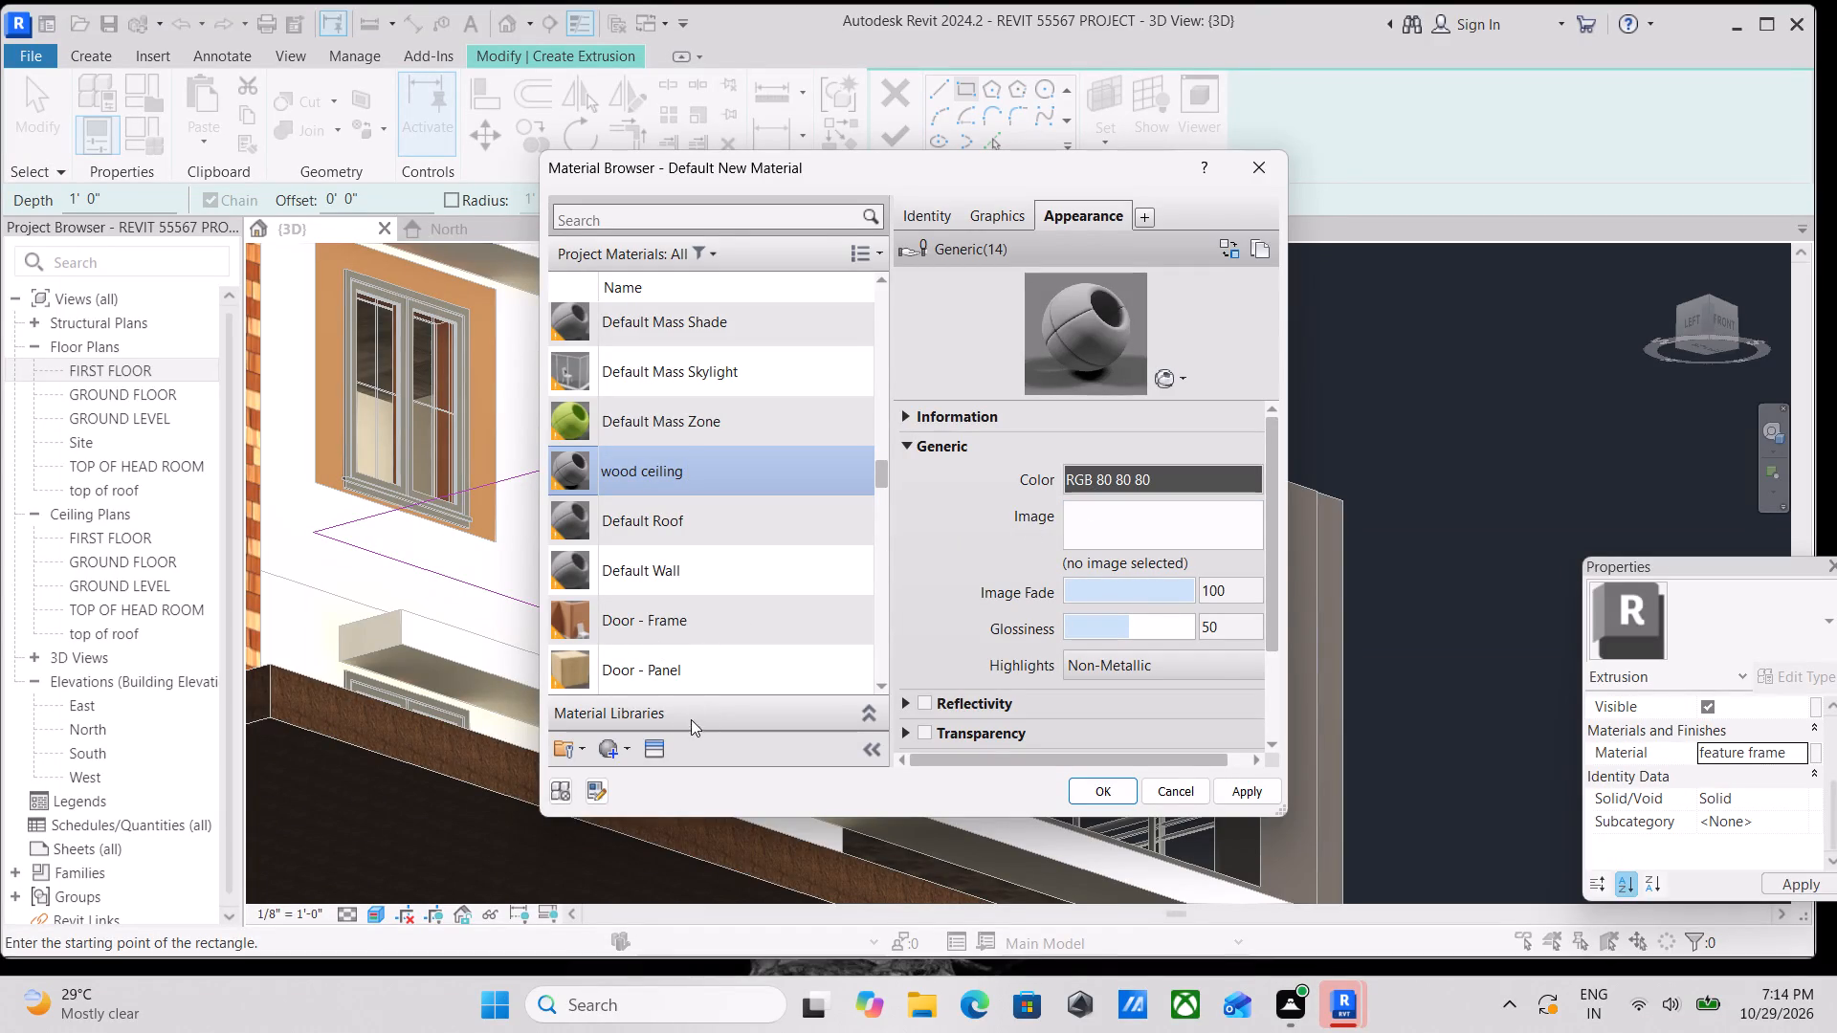
Give the wood ceiling material the Andiroba appearance from the Wood category of the Appearance Library and assign it to the extrusion.
left_click(660, 741)
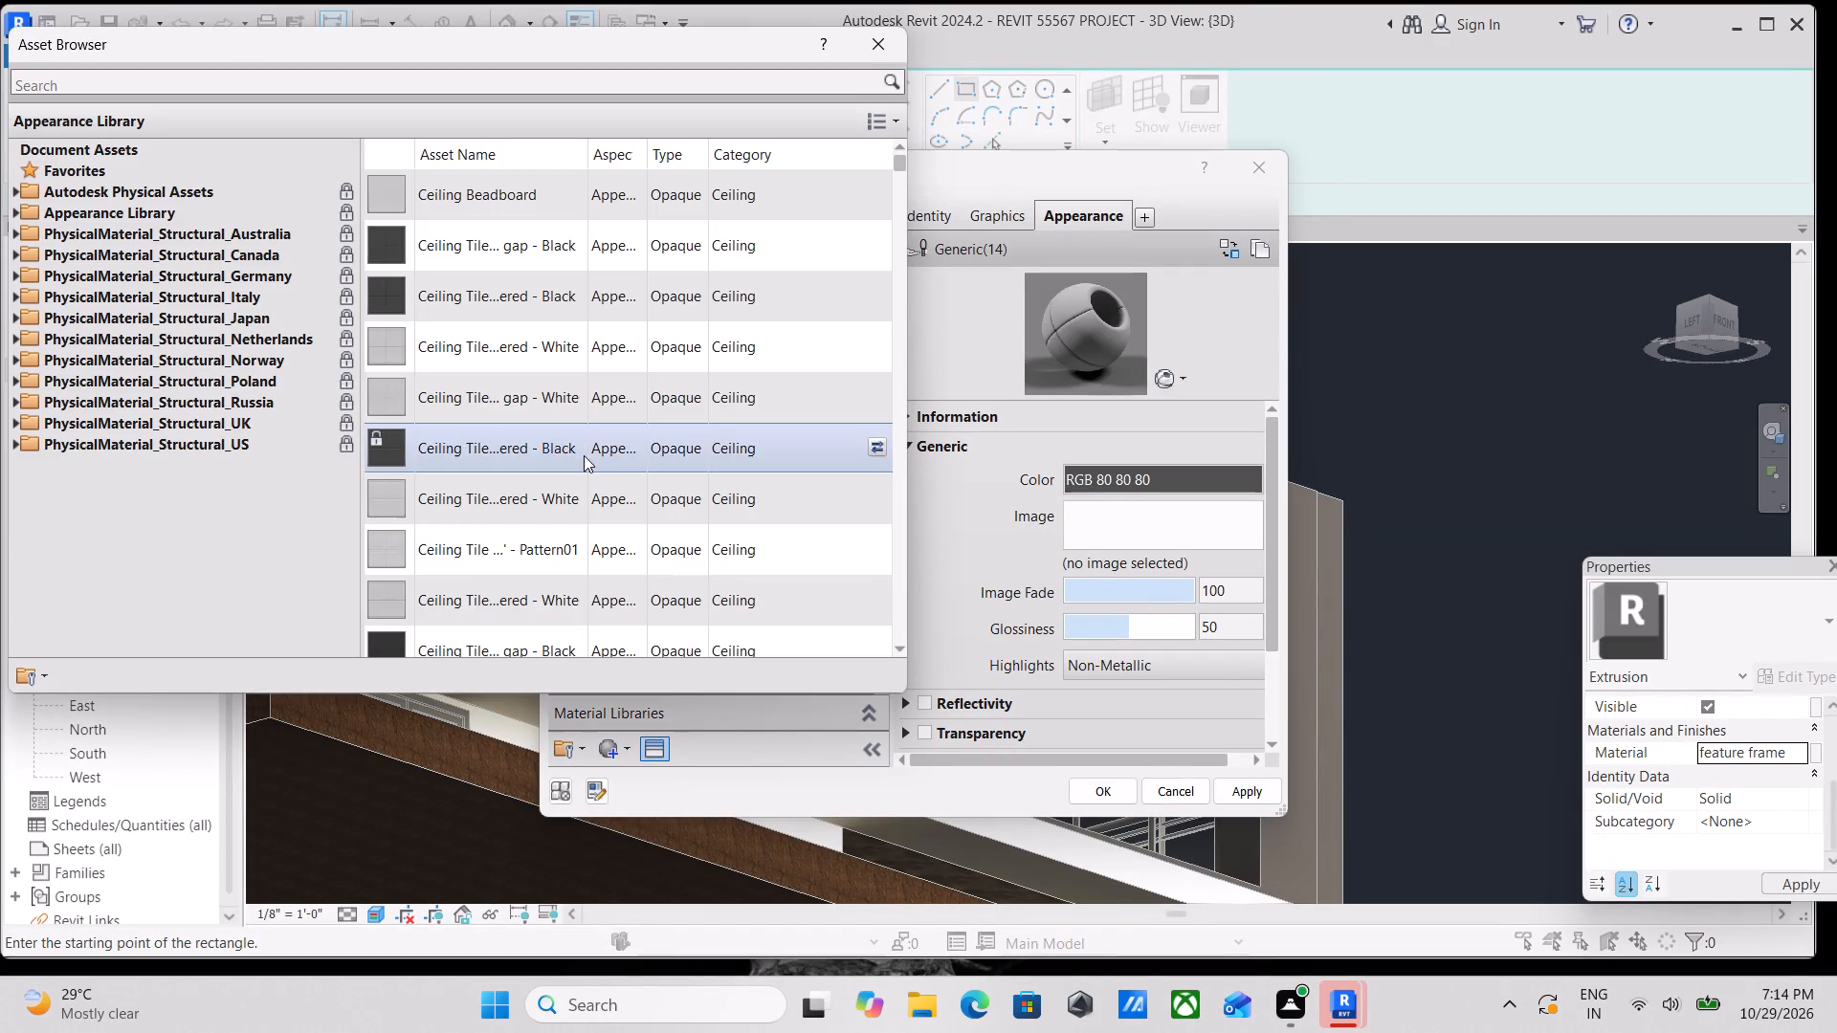
left_click(17, 213)
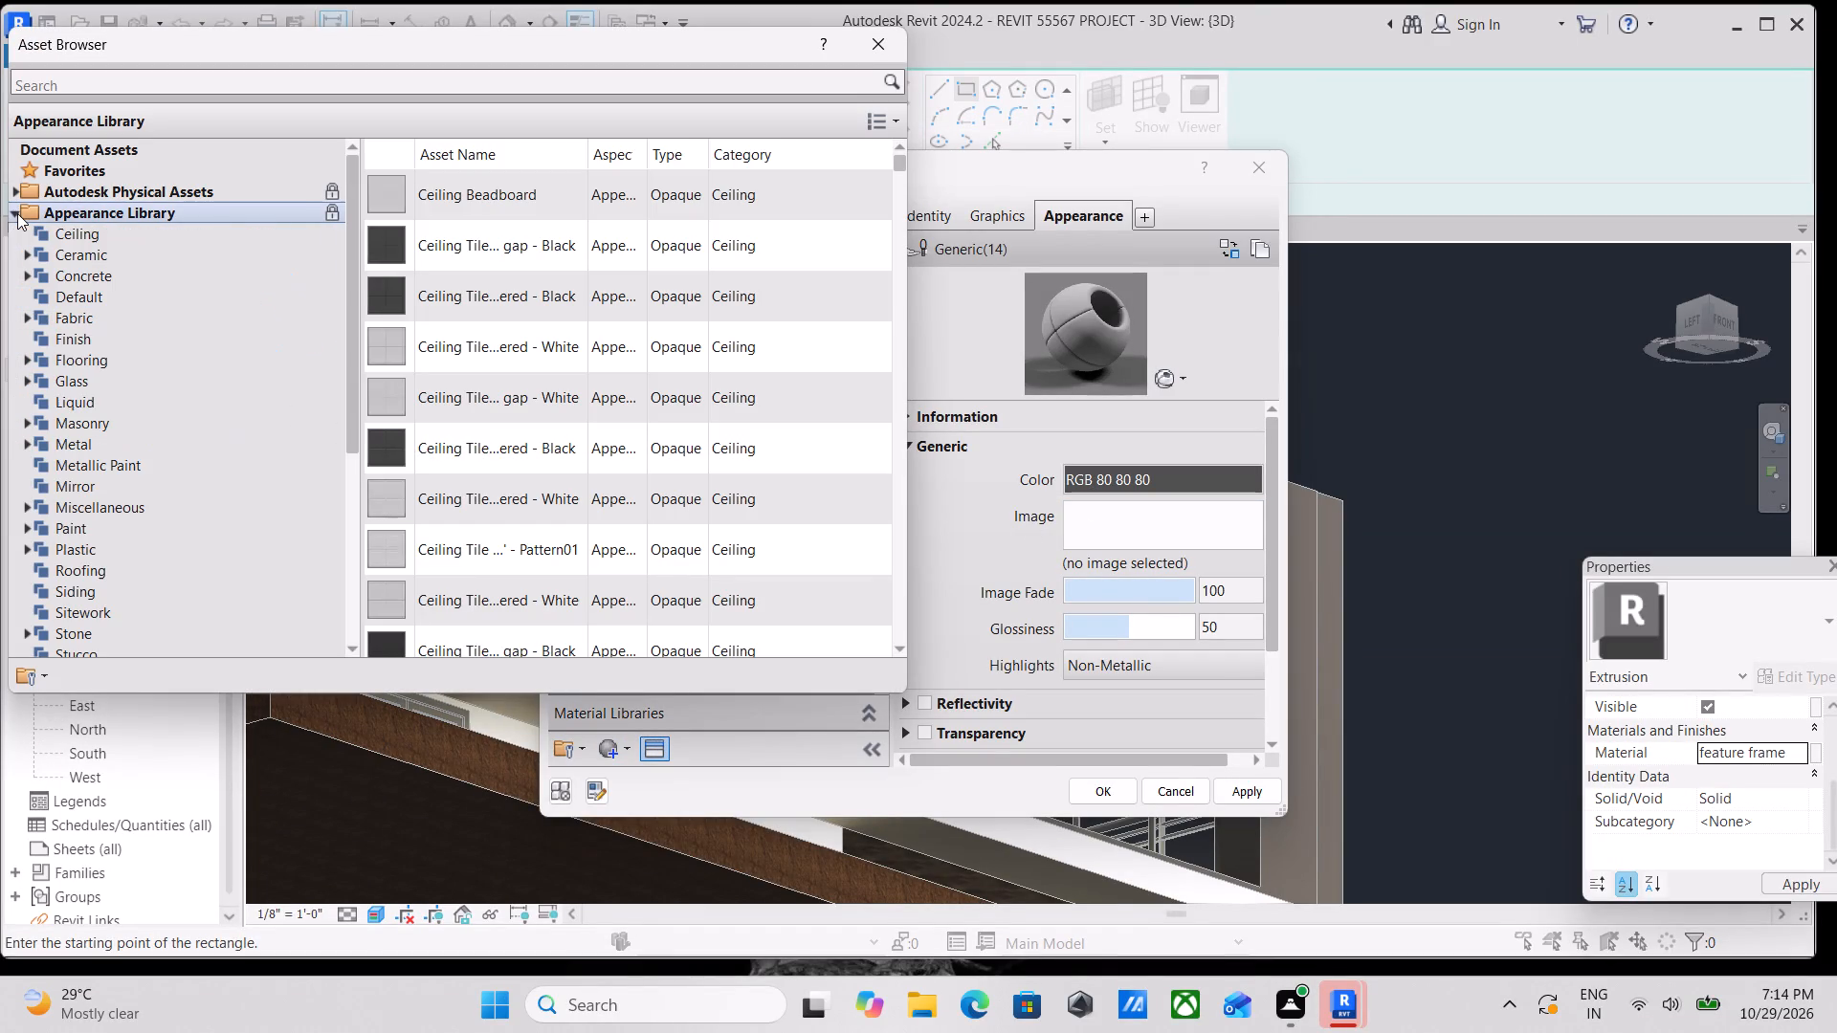
scroll(132, 507, "down", 2)
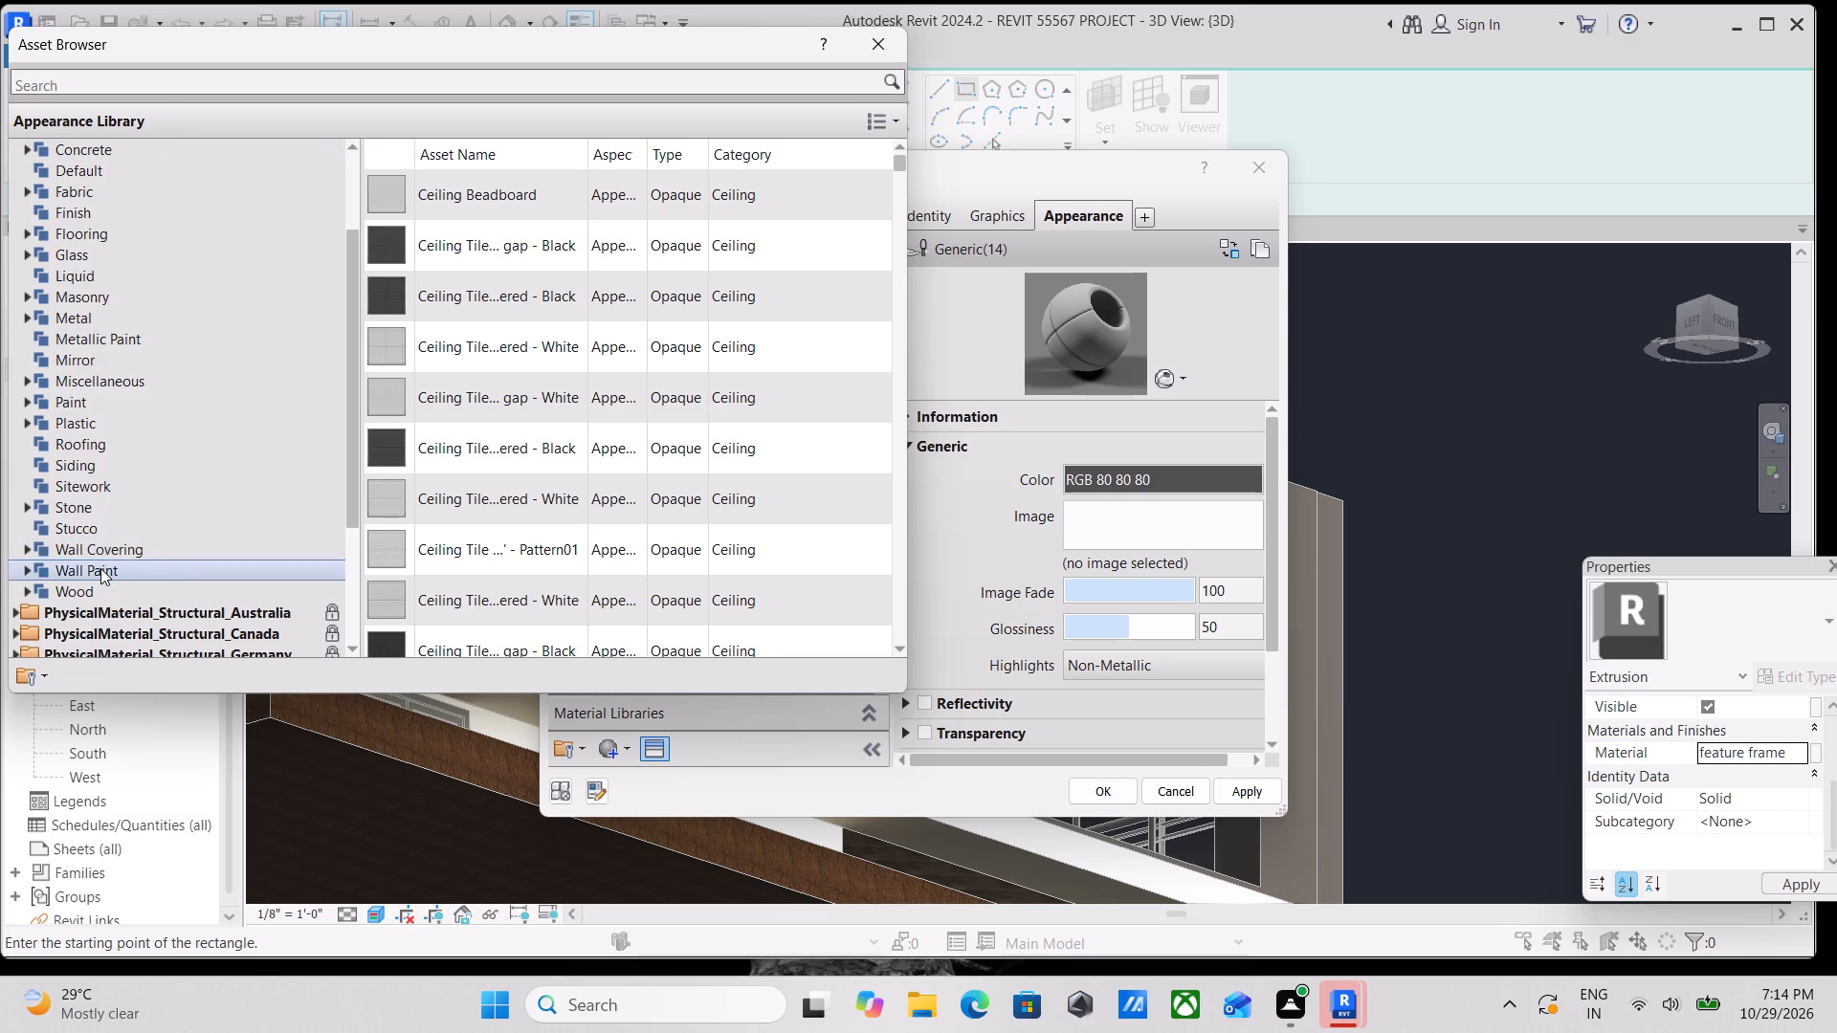
double_click(94, 589)
left_click(19, 584)
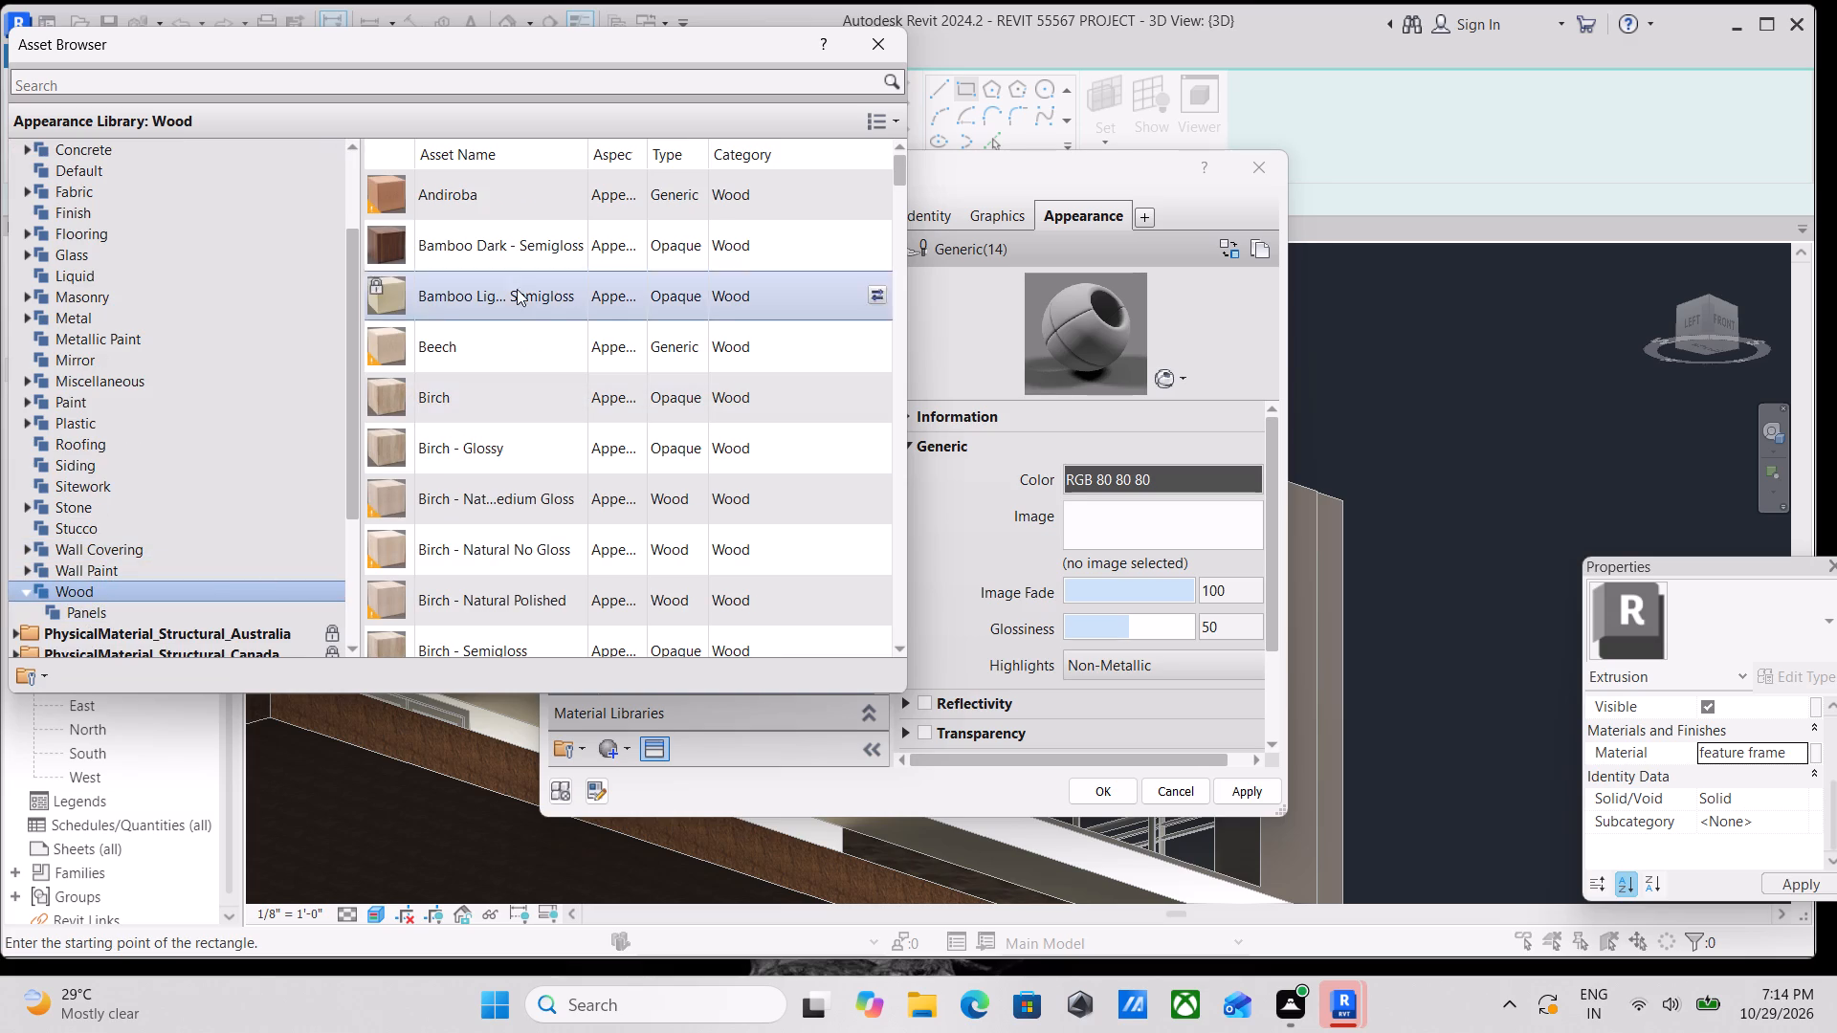
double_click(498, 198)
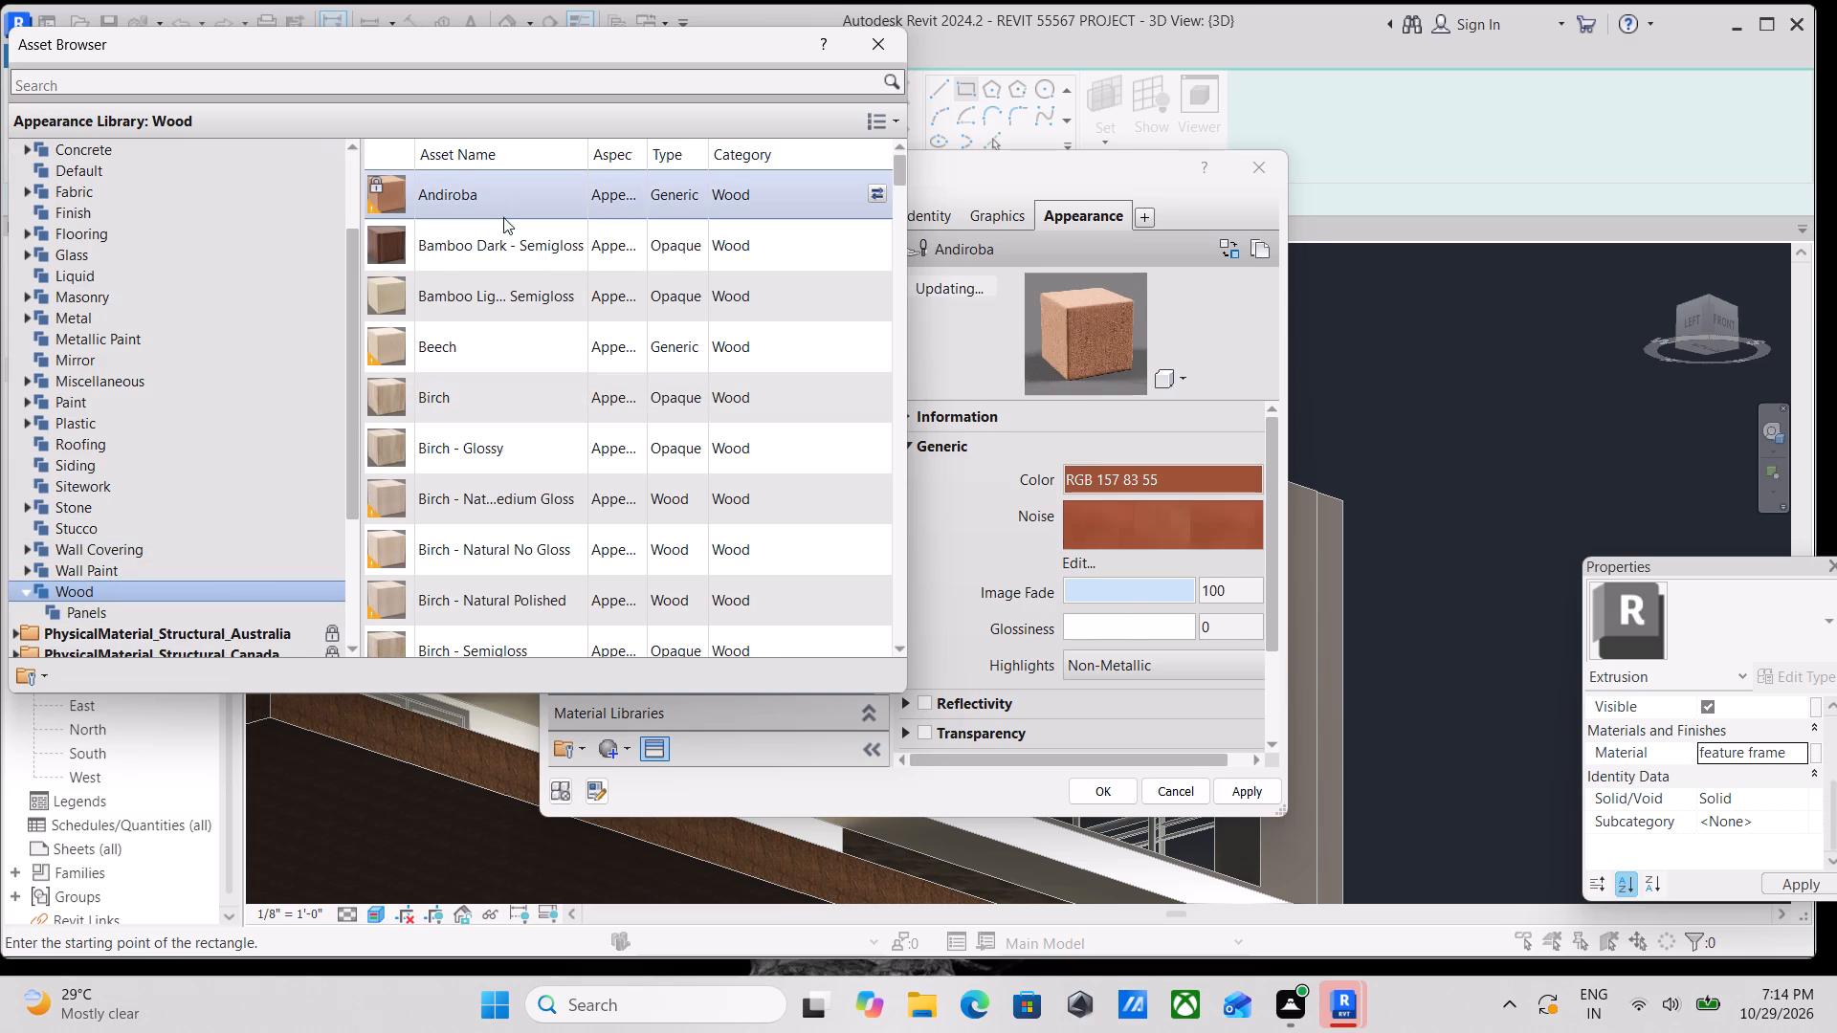
double_click(454, 251)
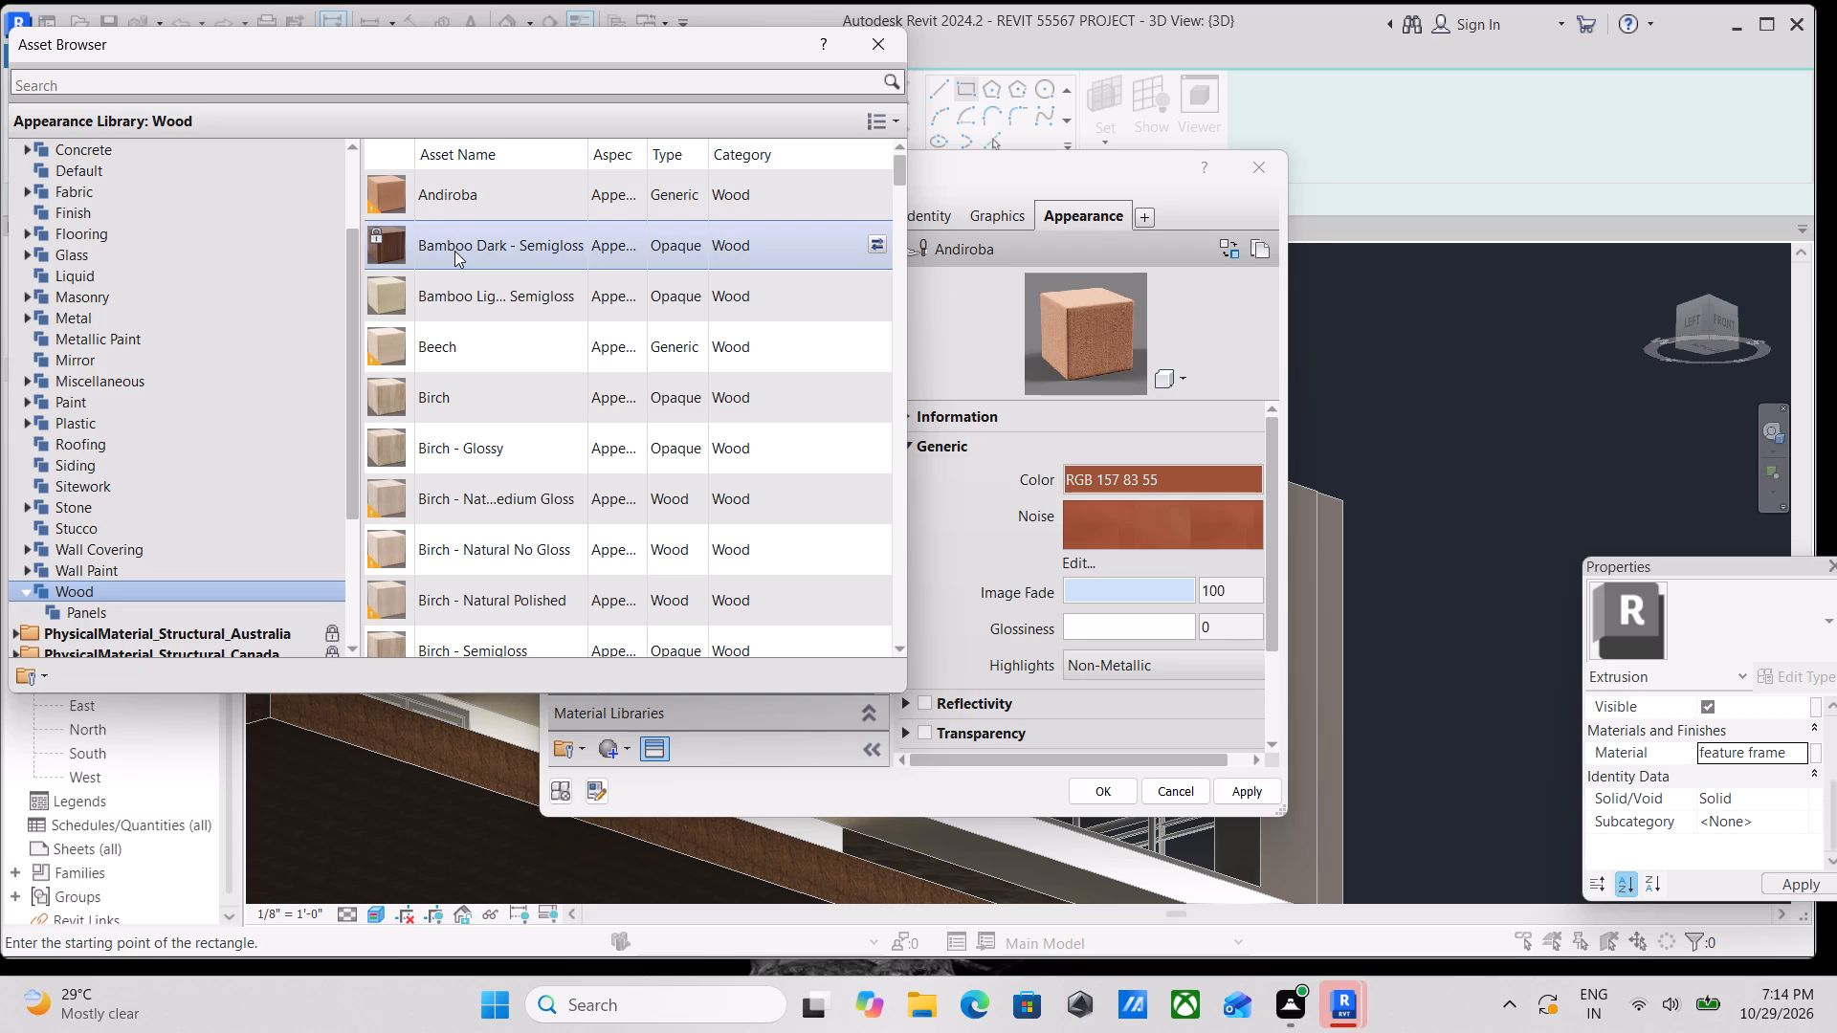
double_click(468, 194)
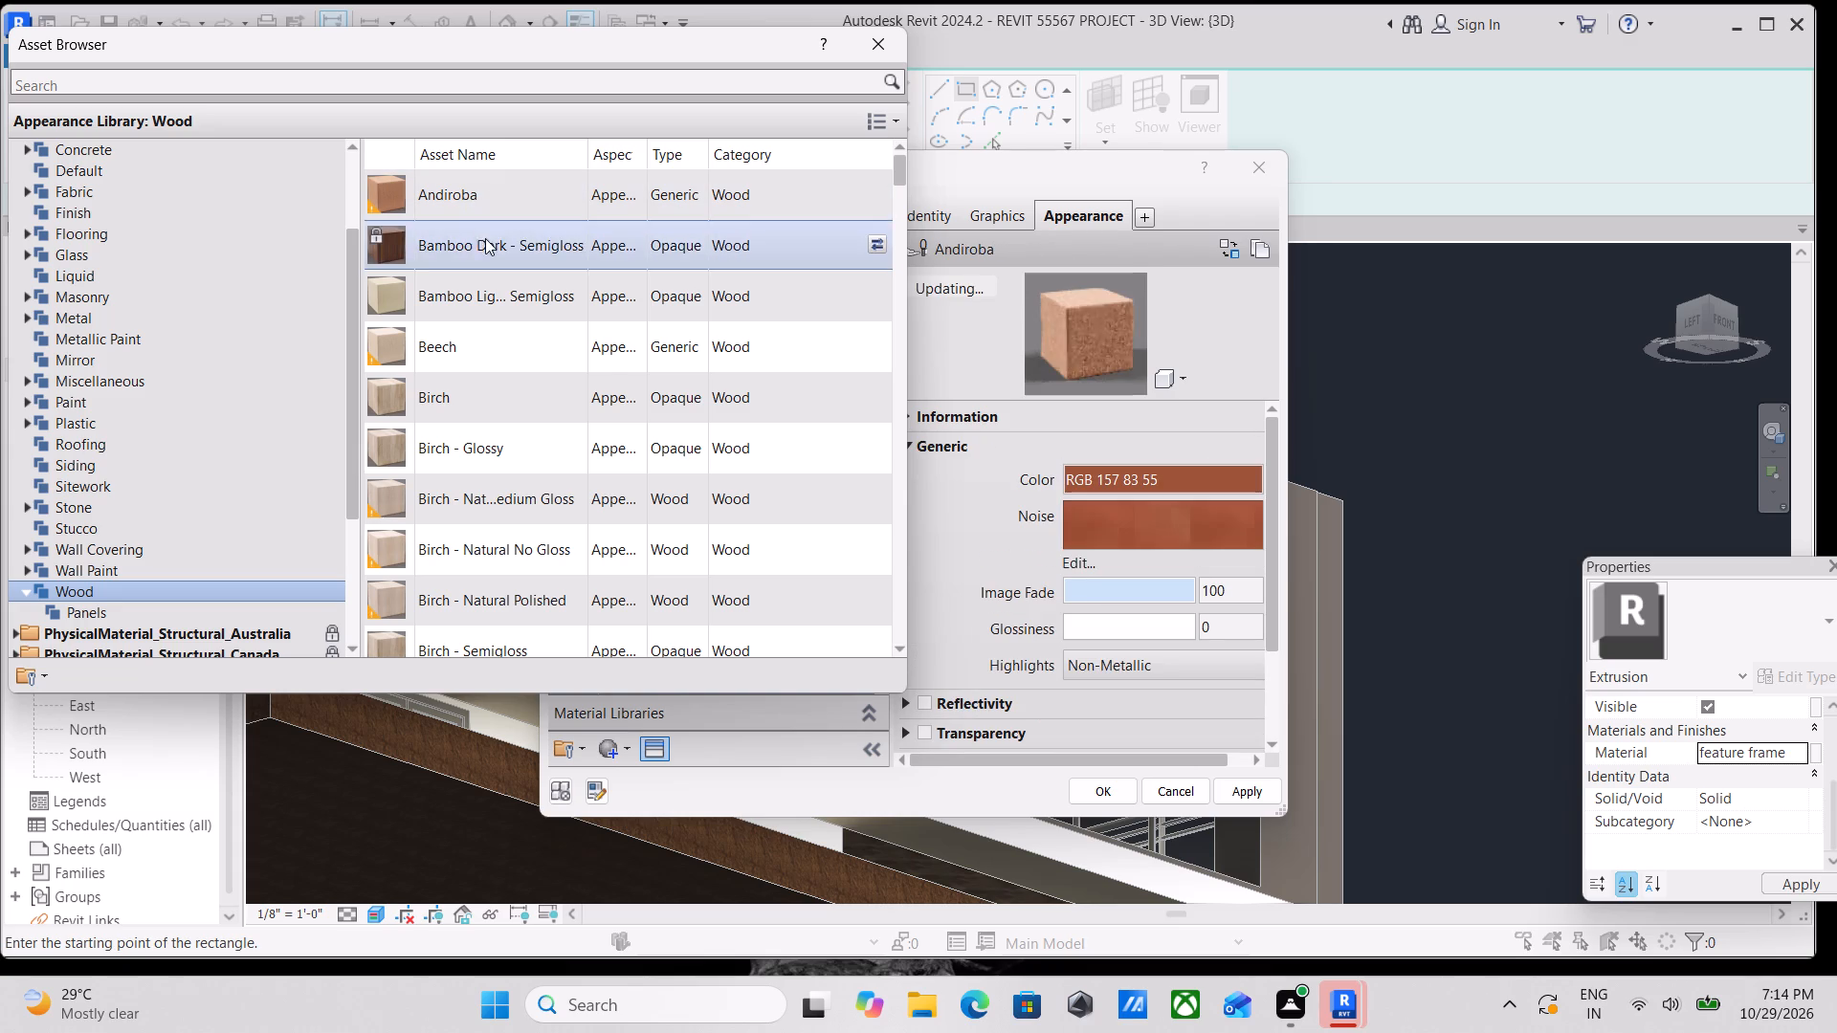
left_click(1249, 786)
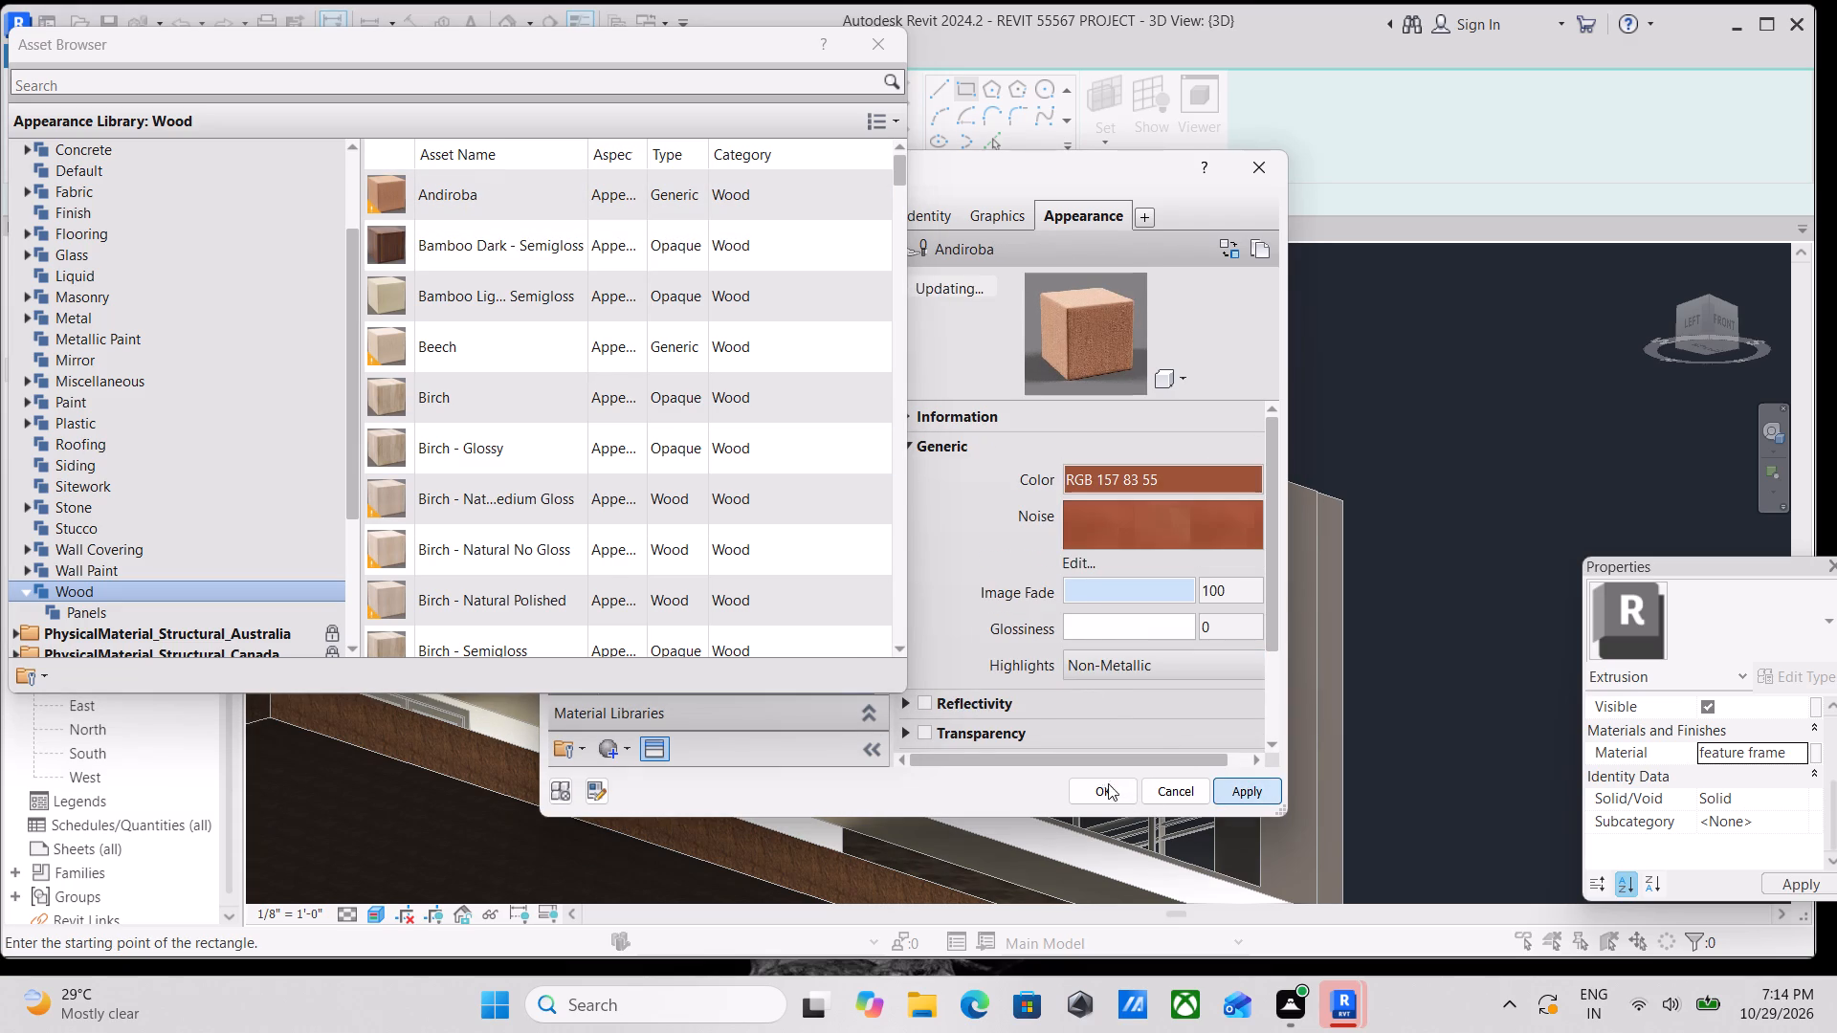
left_click(1103, 786)
Finish the ceiling panel extrusion and complete the in-place model.
scroll(722, 544, "down", 2)
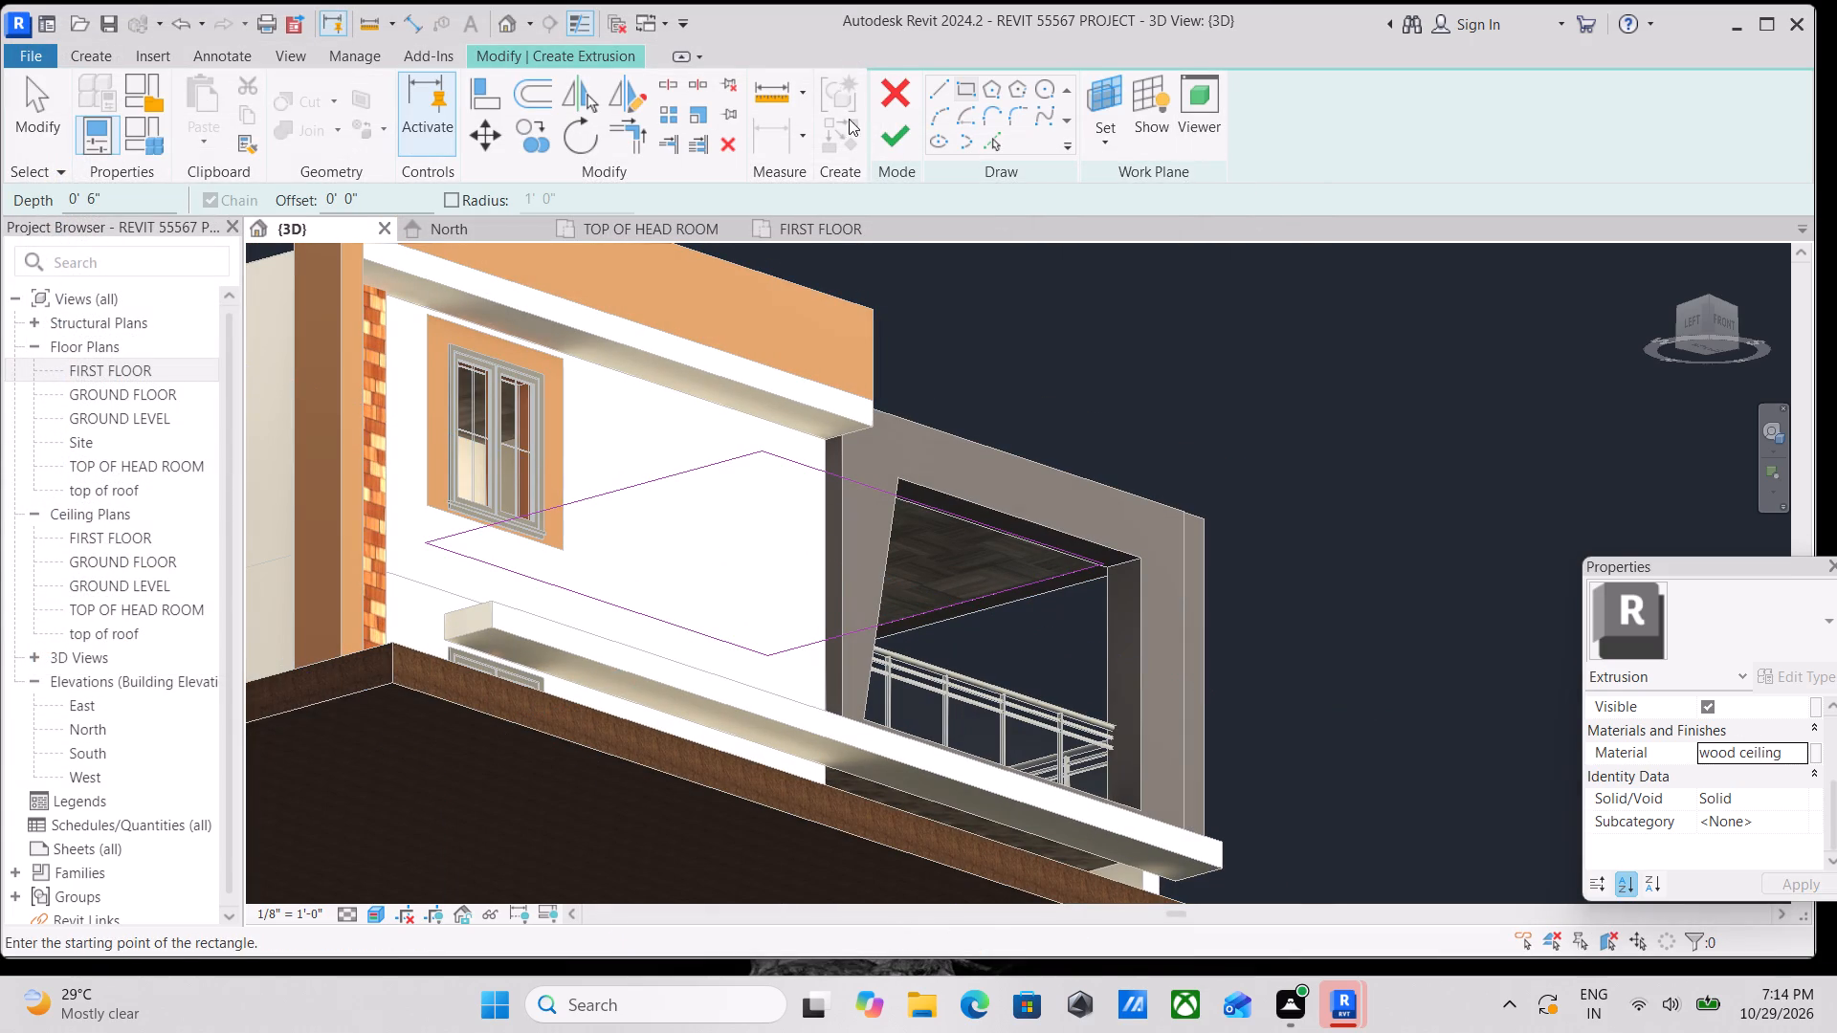
left_click(885, 135)
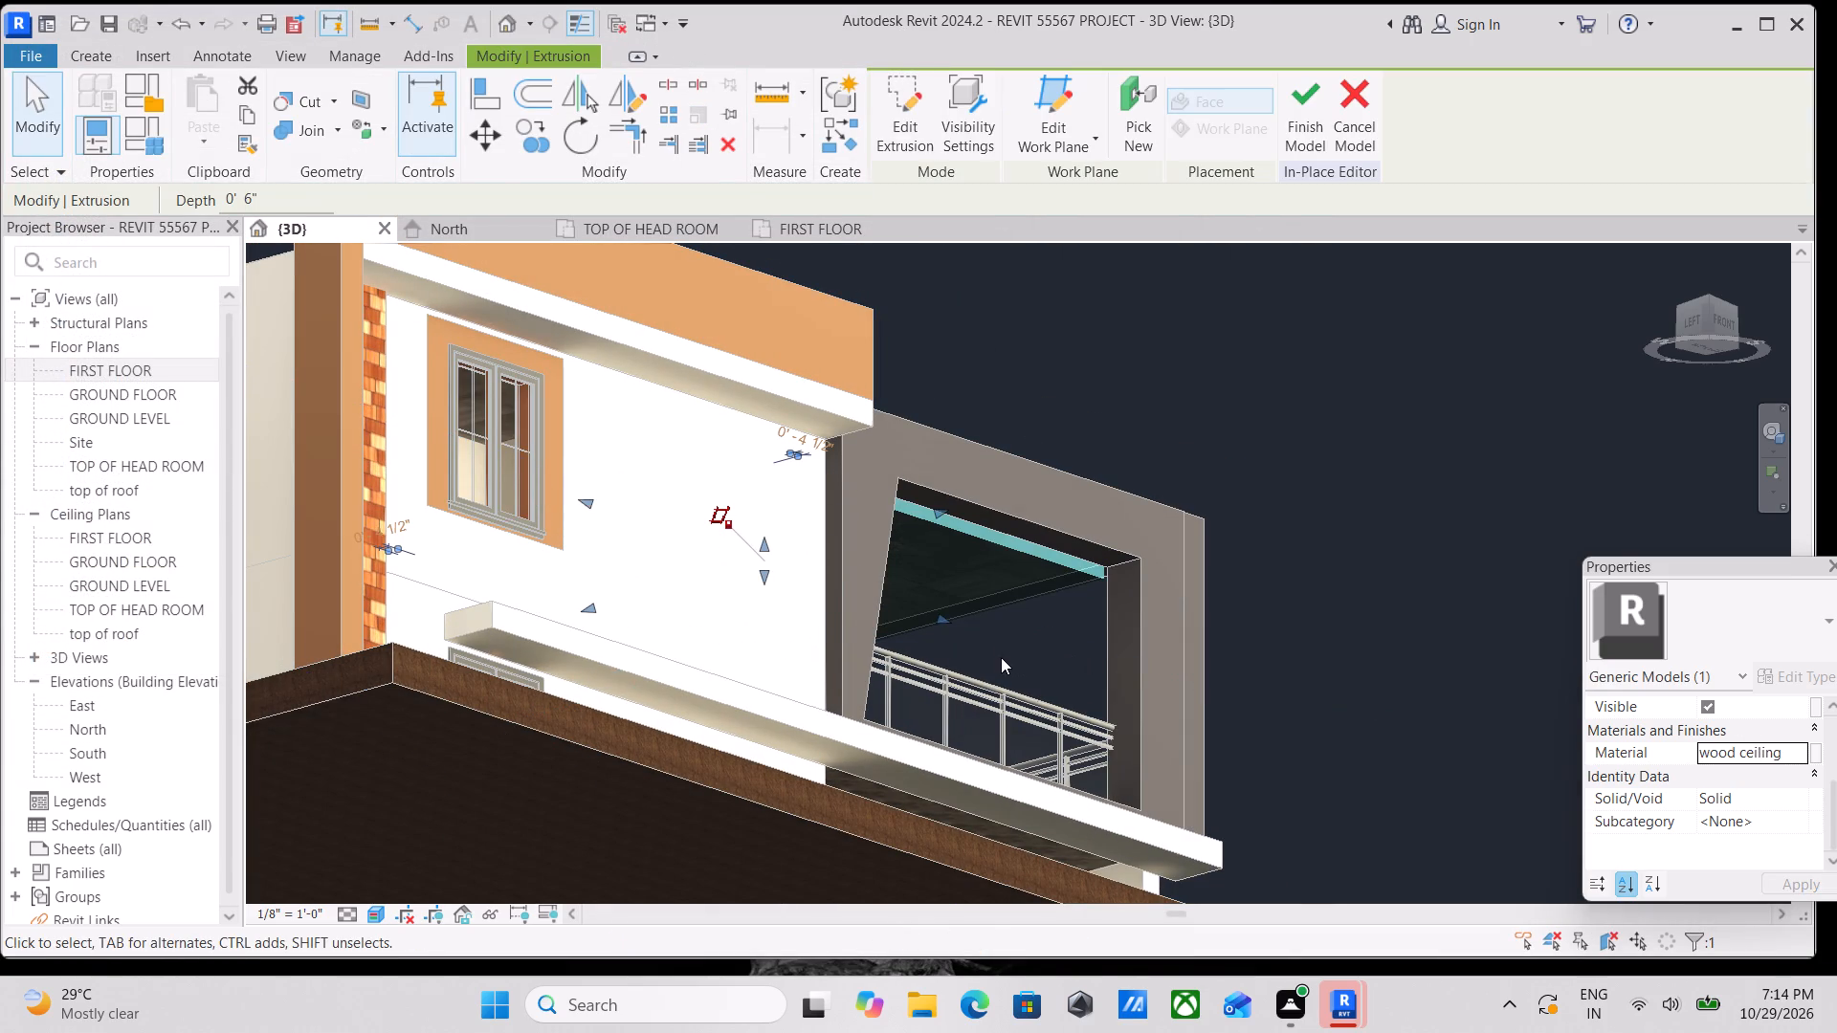
middle_click_drag(1007, 626, 756, 733, "shift")
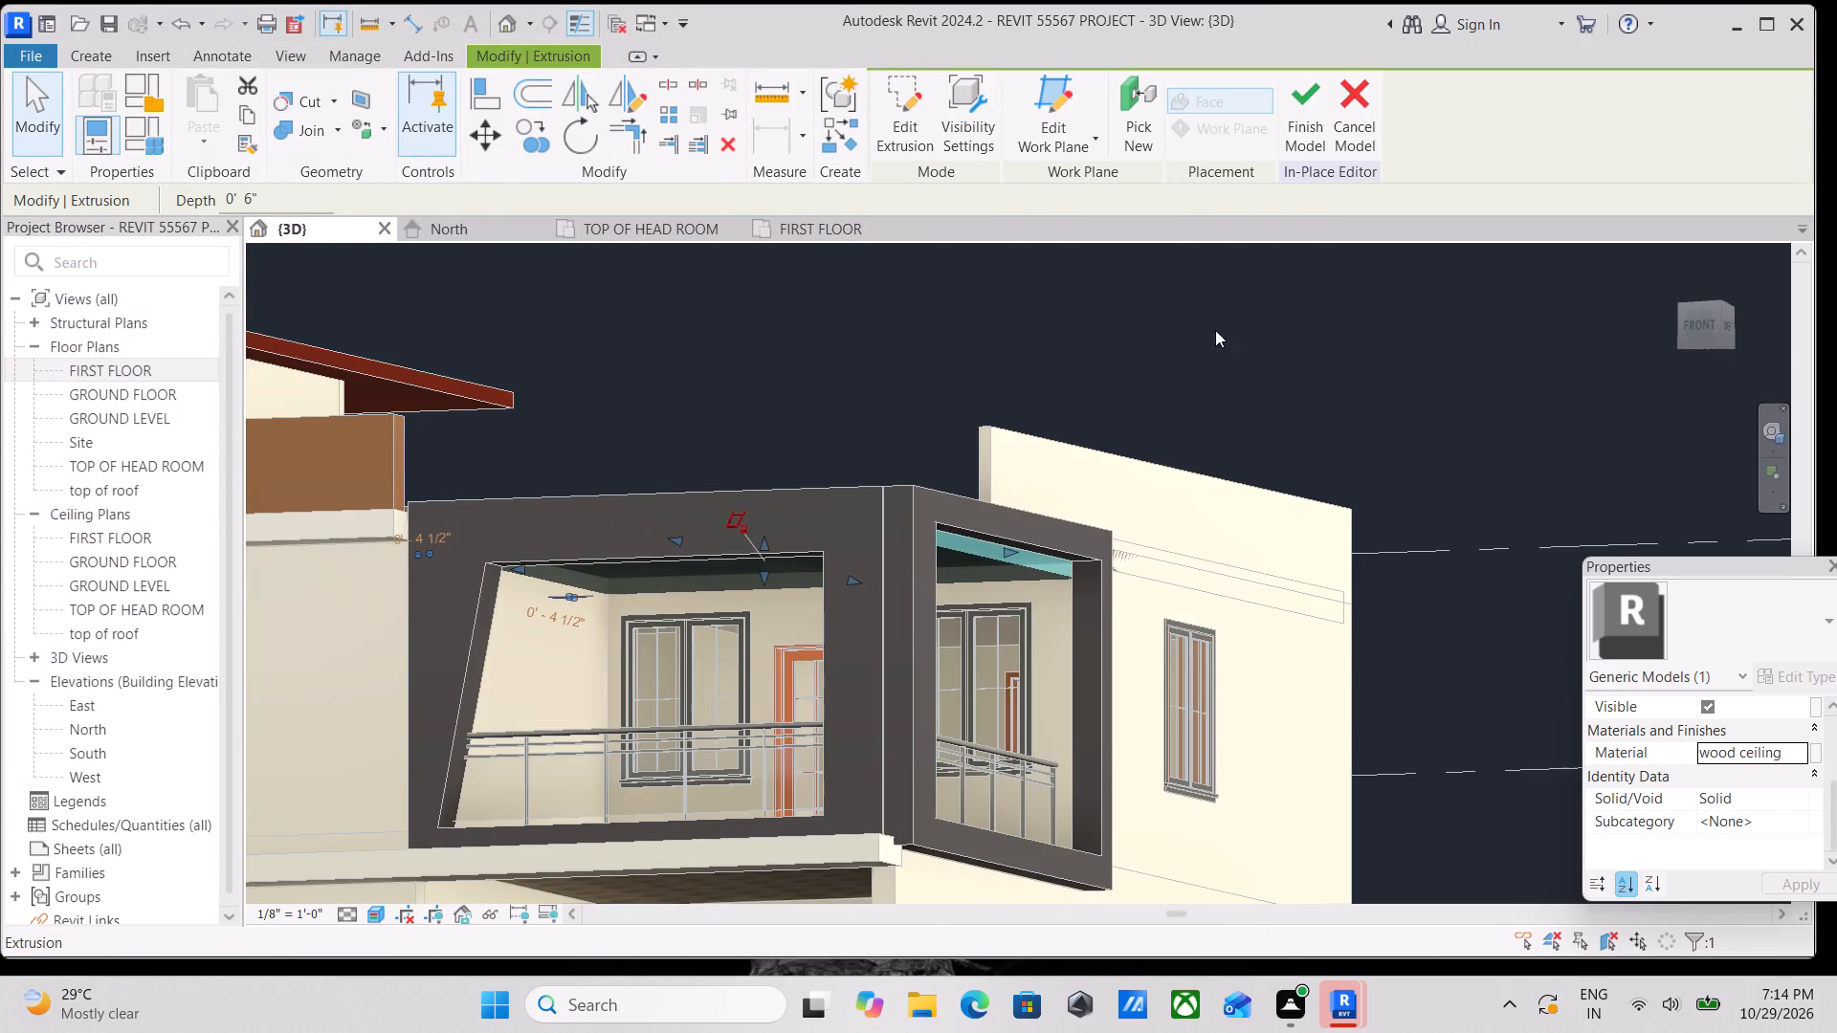
left_click(1304, 107)
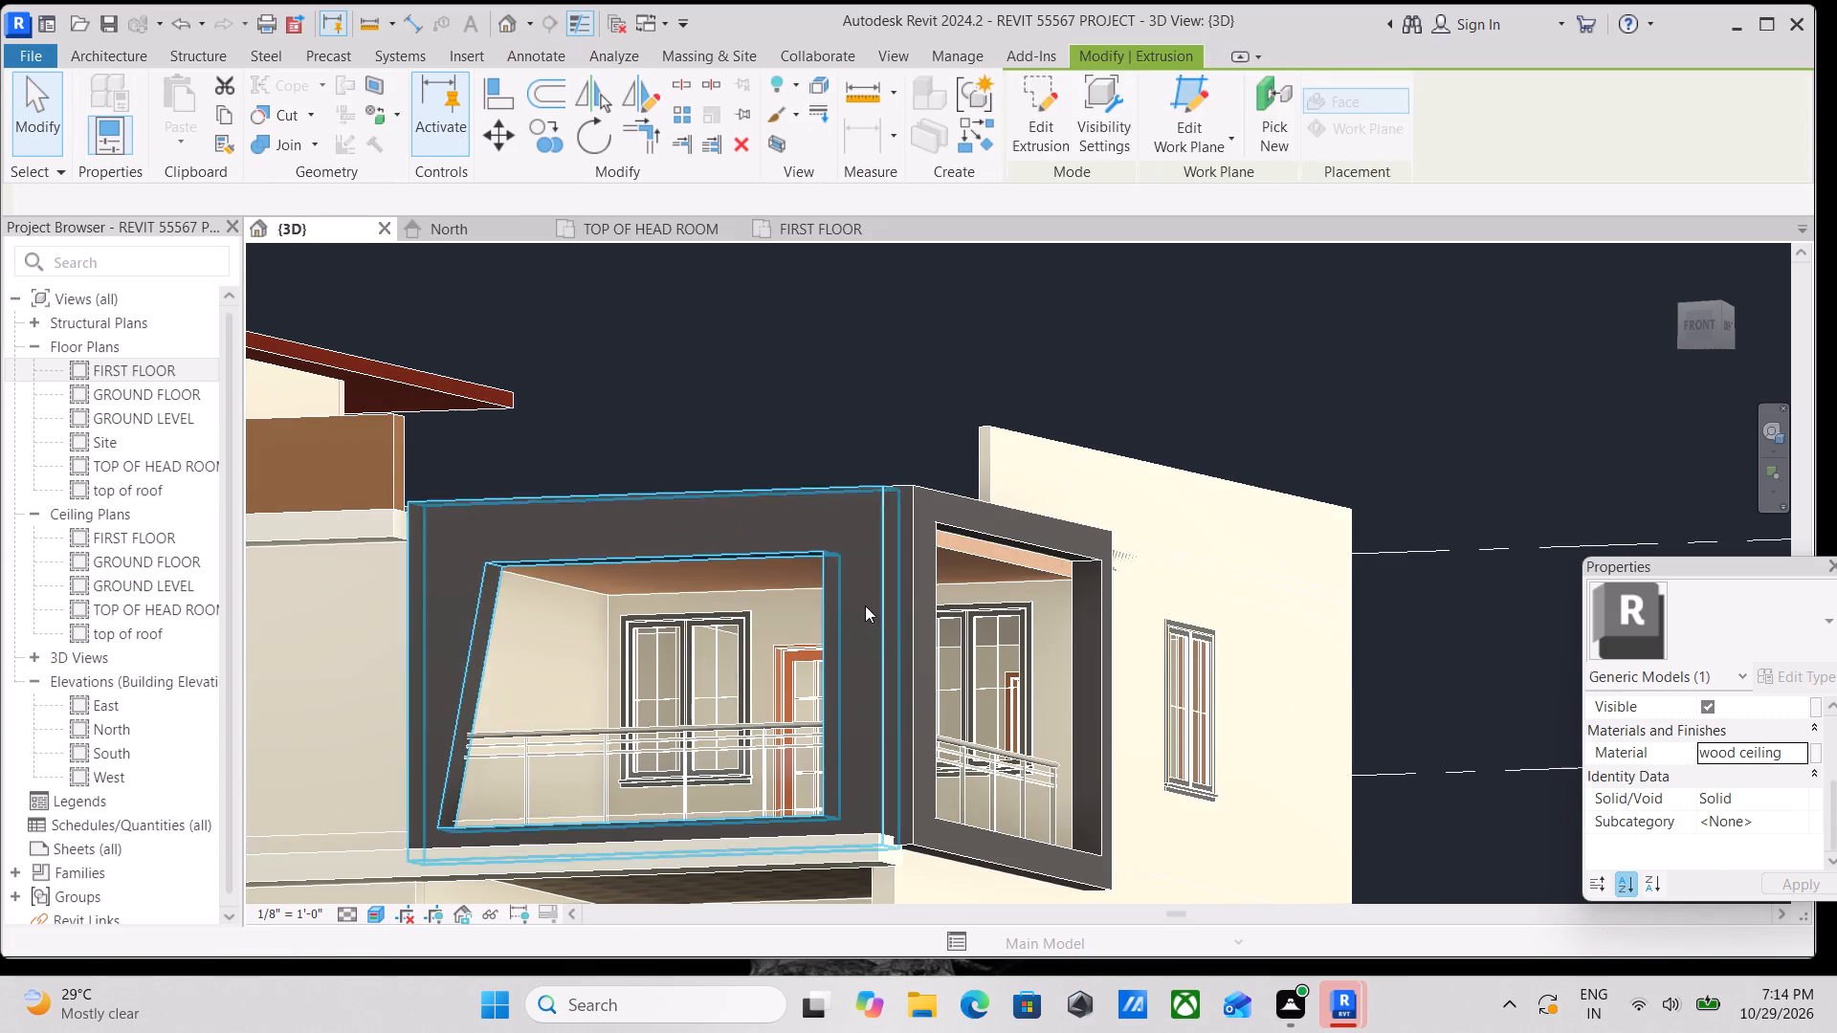
Stretch the underside of the side balcony frame's top member down to the lower edge of the wood ceiling panel.
middle_click_drag(860, 607, 821, 472, "shift")
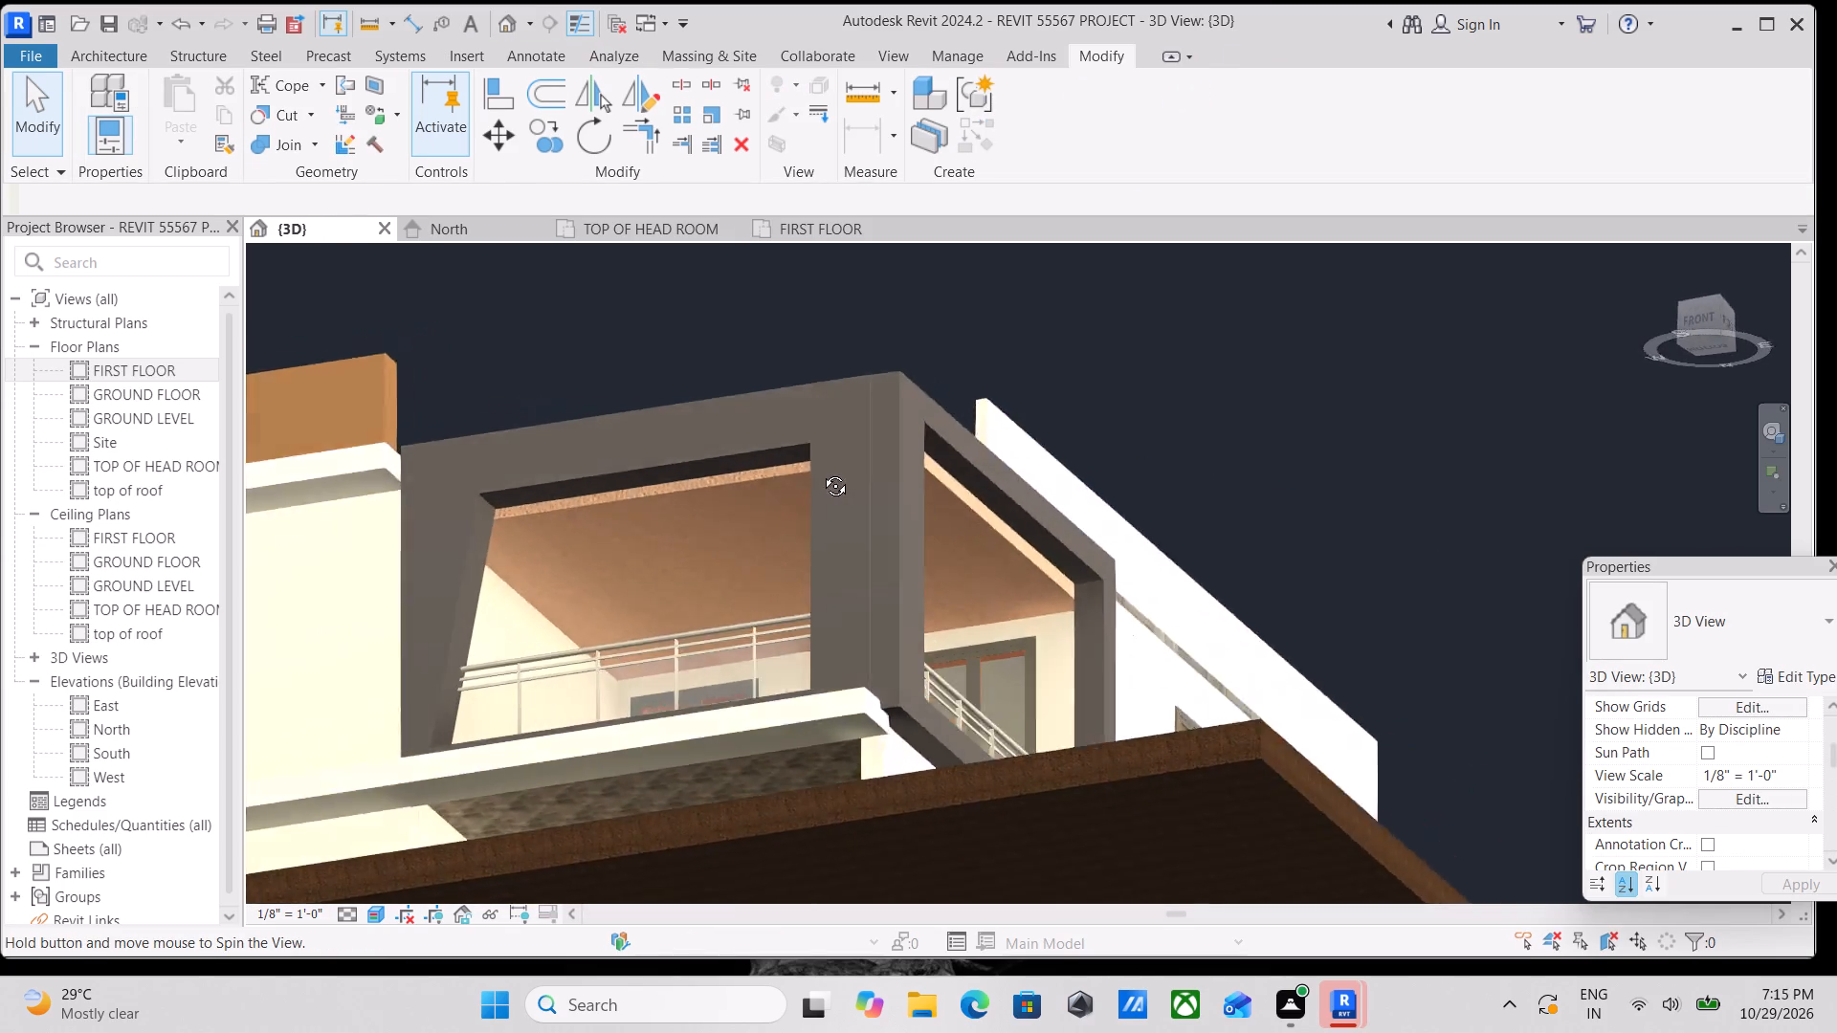
middle_click_drag(821, 472, 724, 495, "shift")
scroll(779, 464, "up", 11)
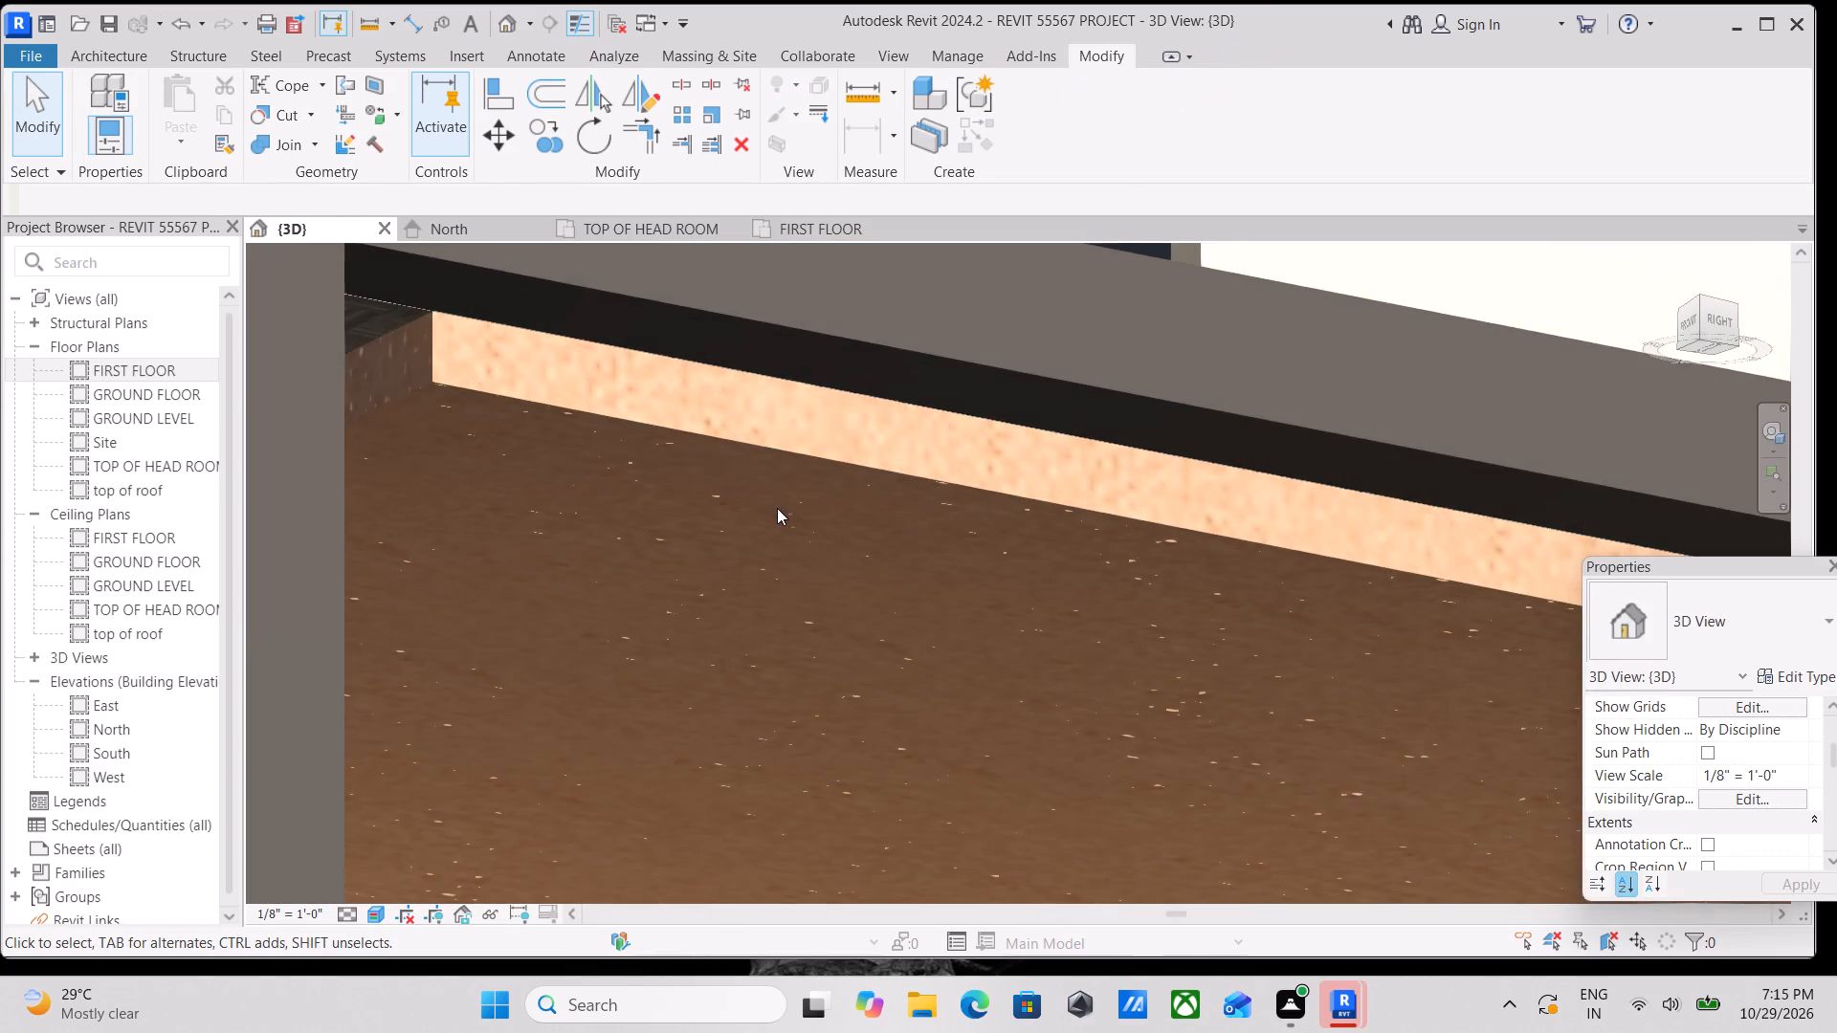
scroll(764, 482, "down", 1, "shift")
middle_click_drag(764, 482, 784, 644, "shift")
middle_click_drag(786, 636, 738, 653)
scroll(739, 654, "down", 1)
middle_click_drag(739, 654, 748, 643)
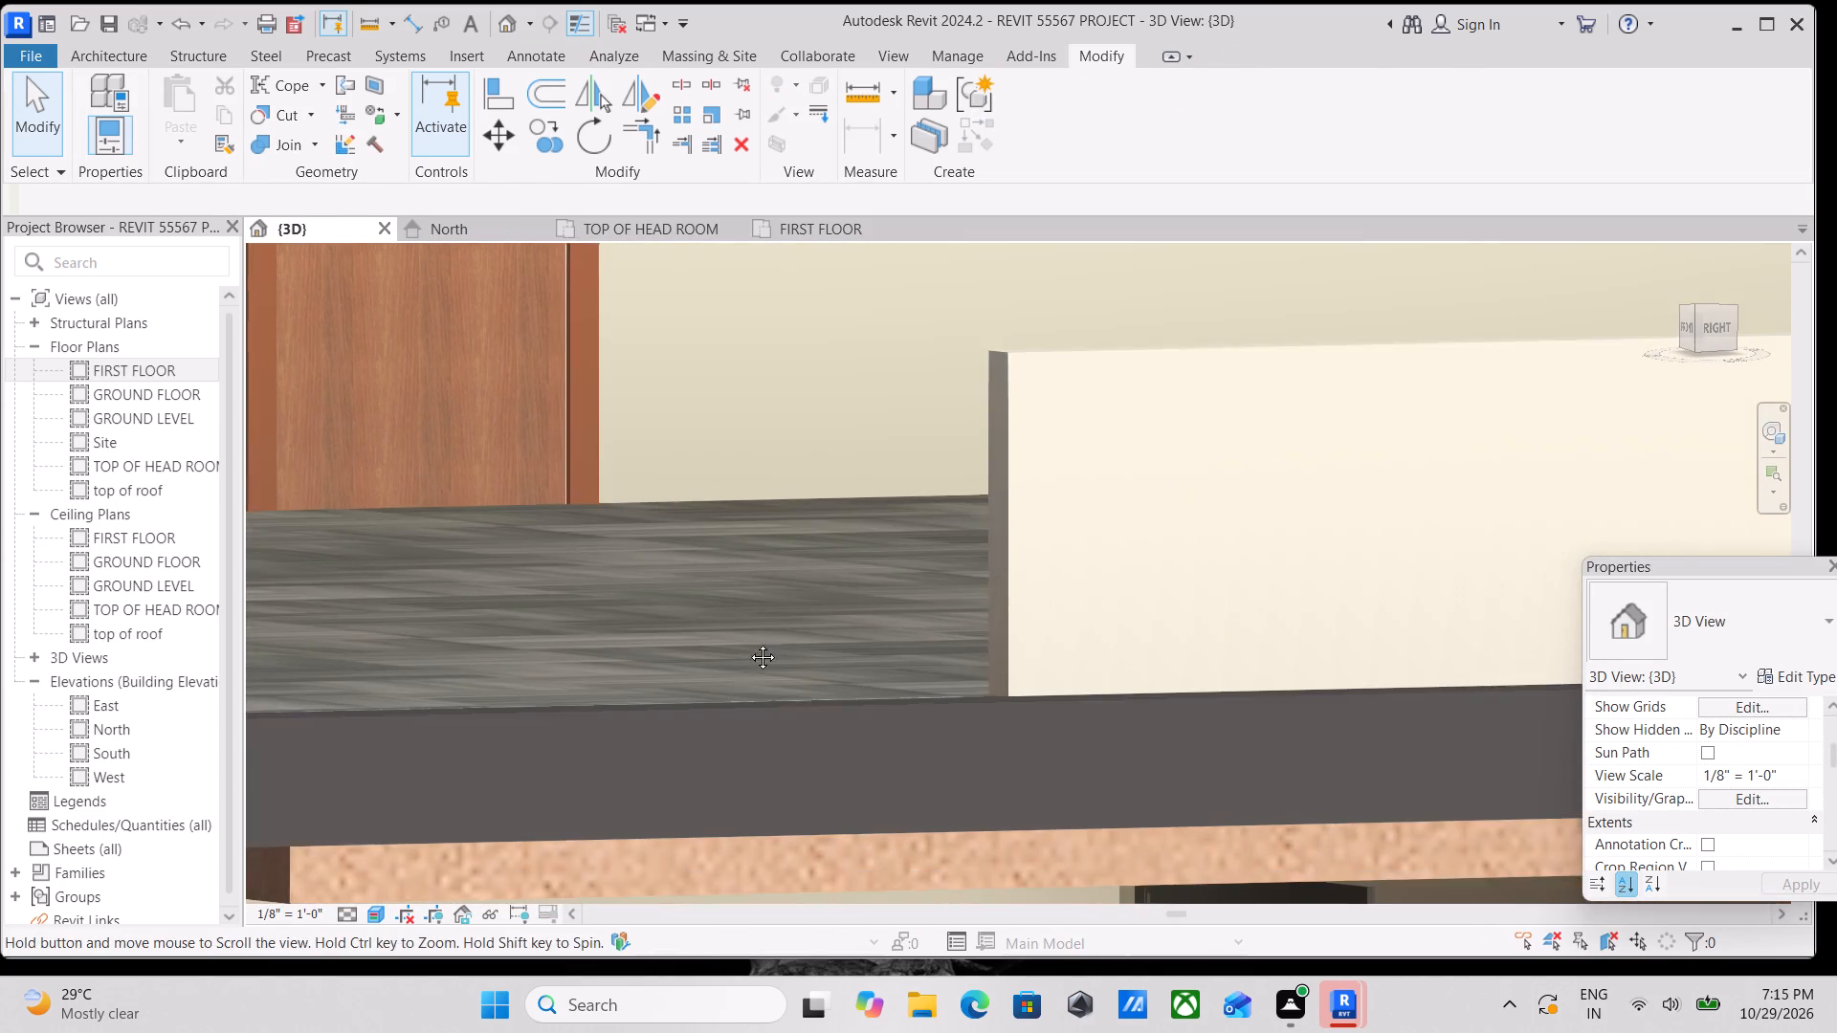
middle_click_drag(748, 643, 790, 502)
left_click(854, 679)
scroll(854, 679, "down", 2)
middle_click(854, 679)
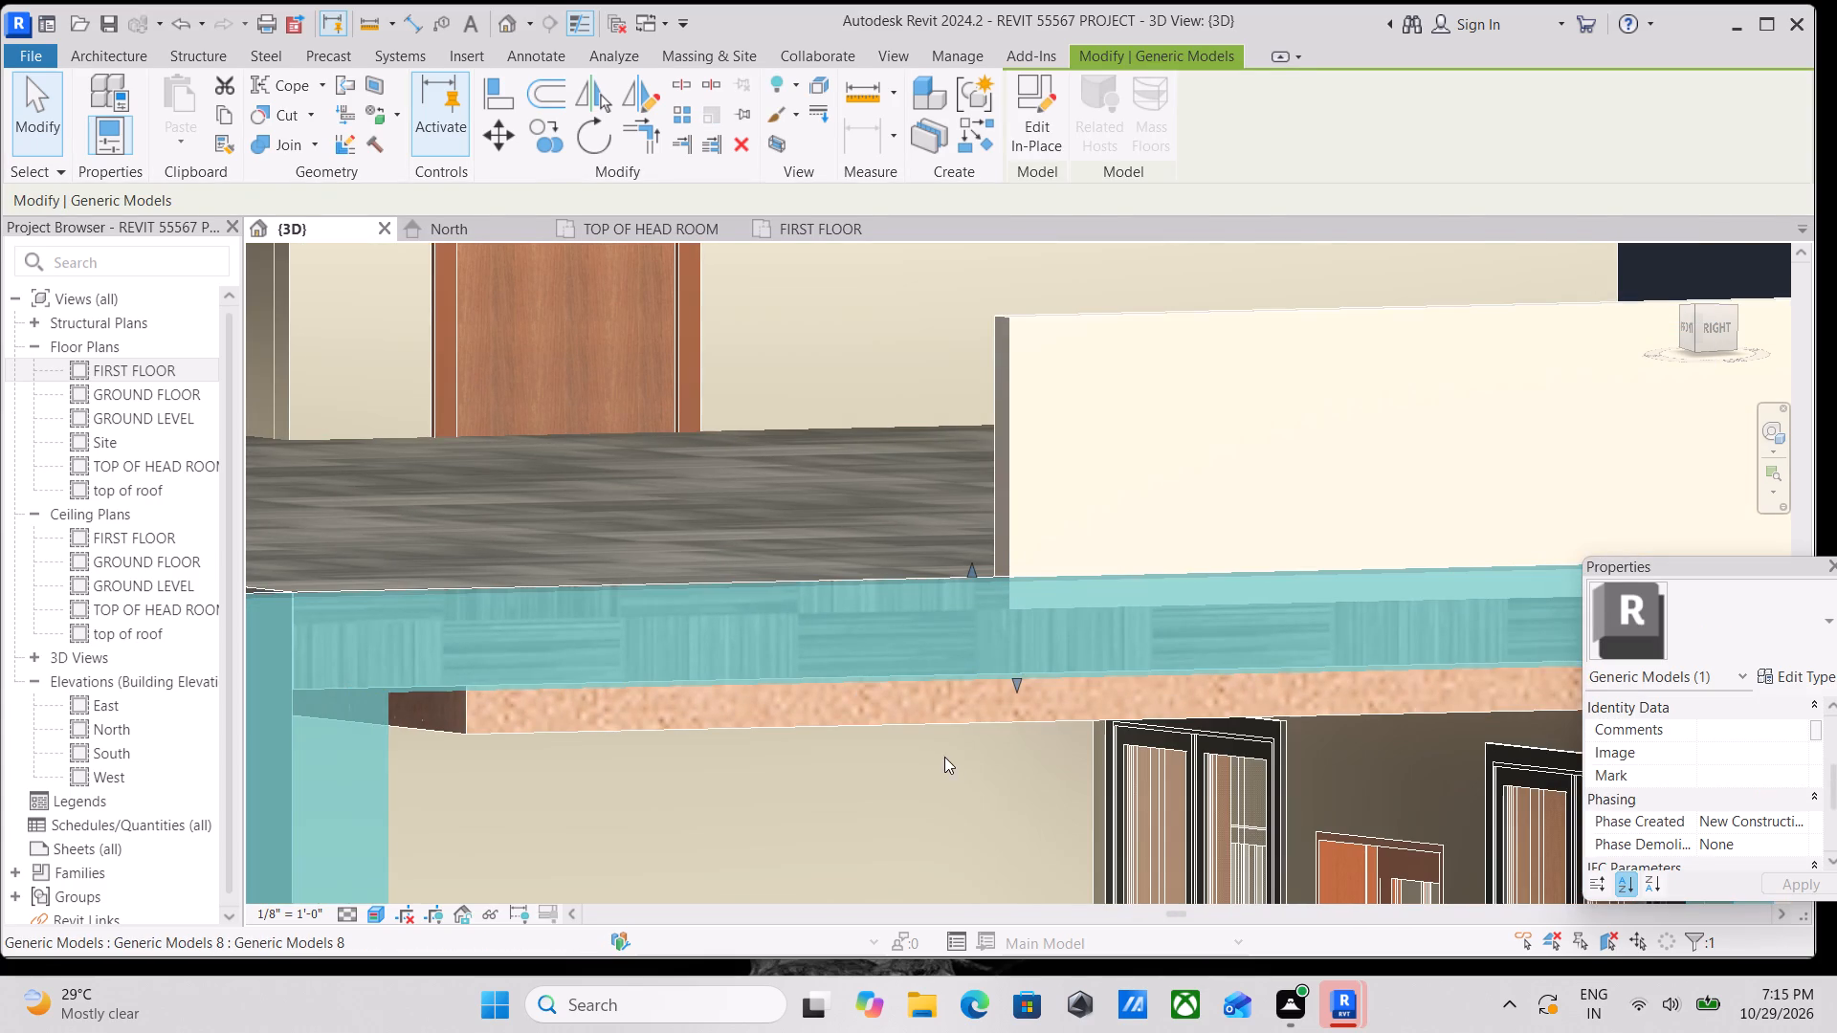
left_click_drag(1019, 692, 1016, 728)
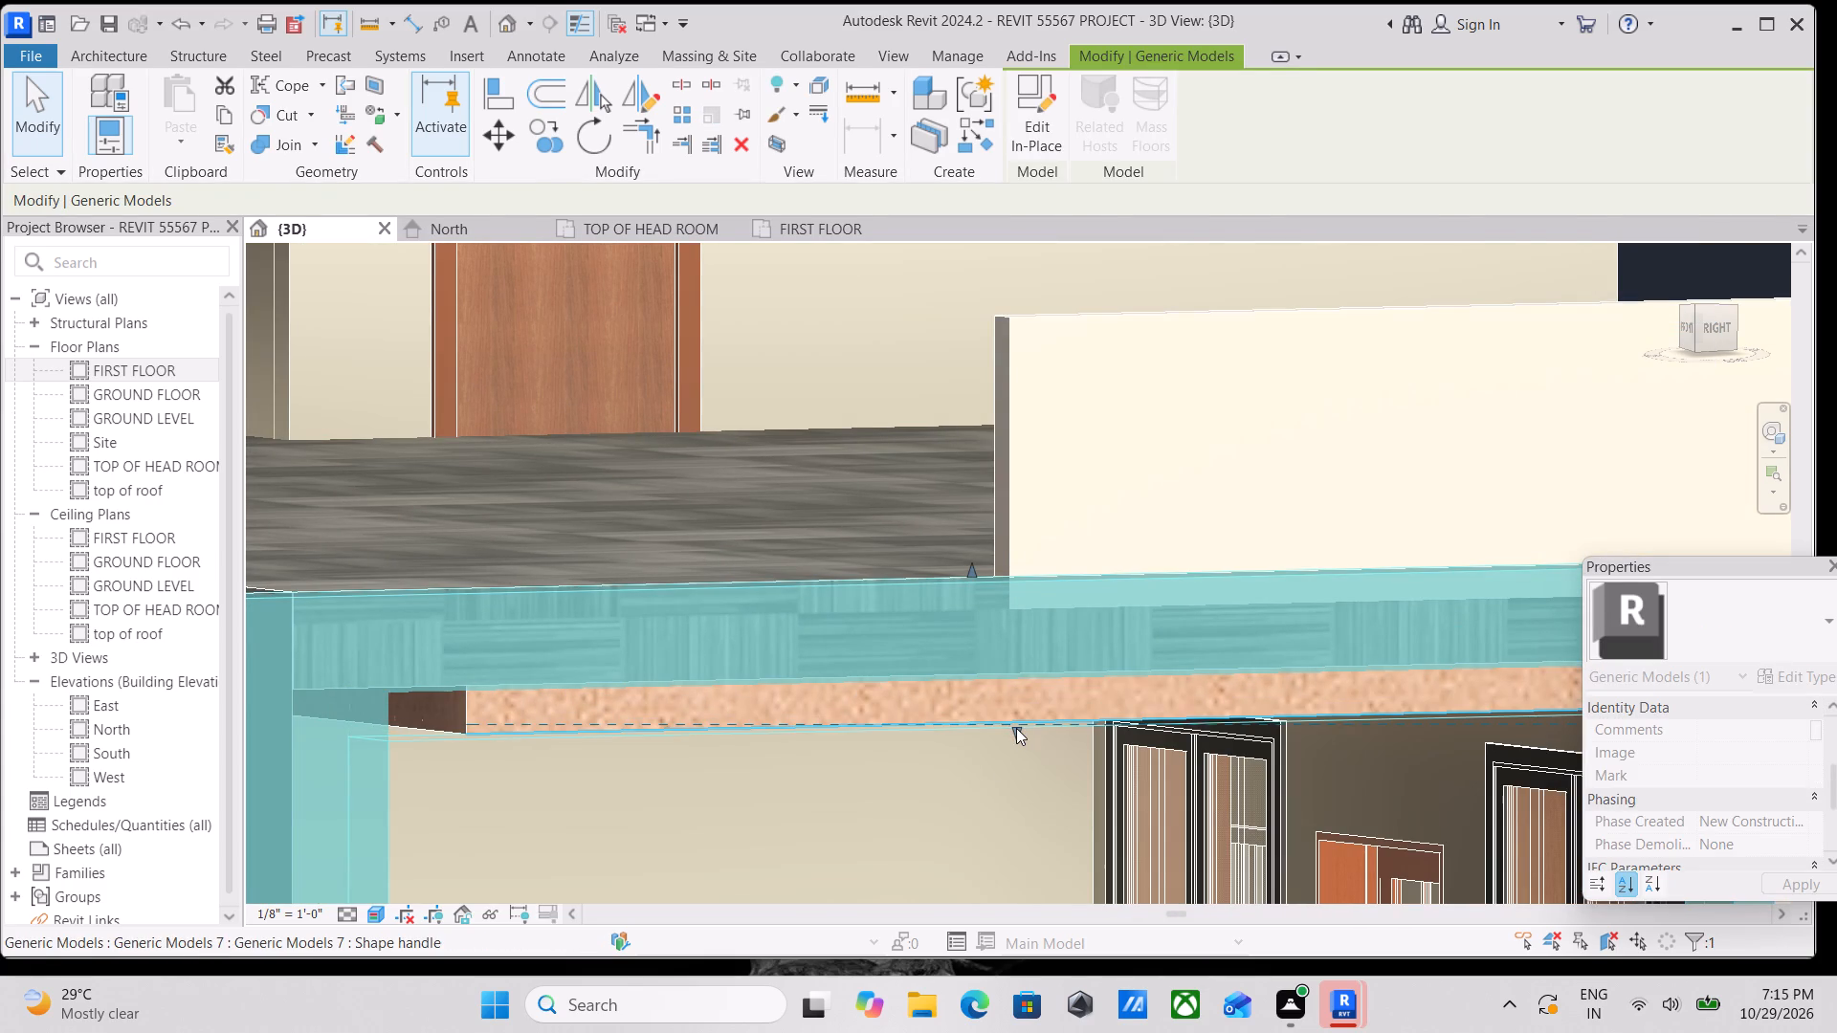
scroll(1008, 750, "down", 3)
scroll(705, 788, "down", 1)
middle_click_drag(647, 790, 764, 782, "shift")
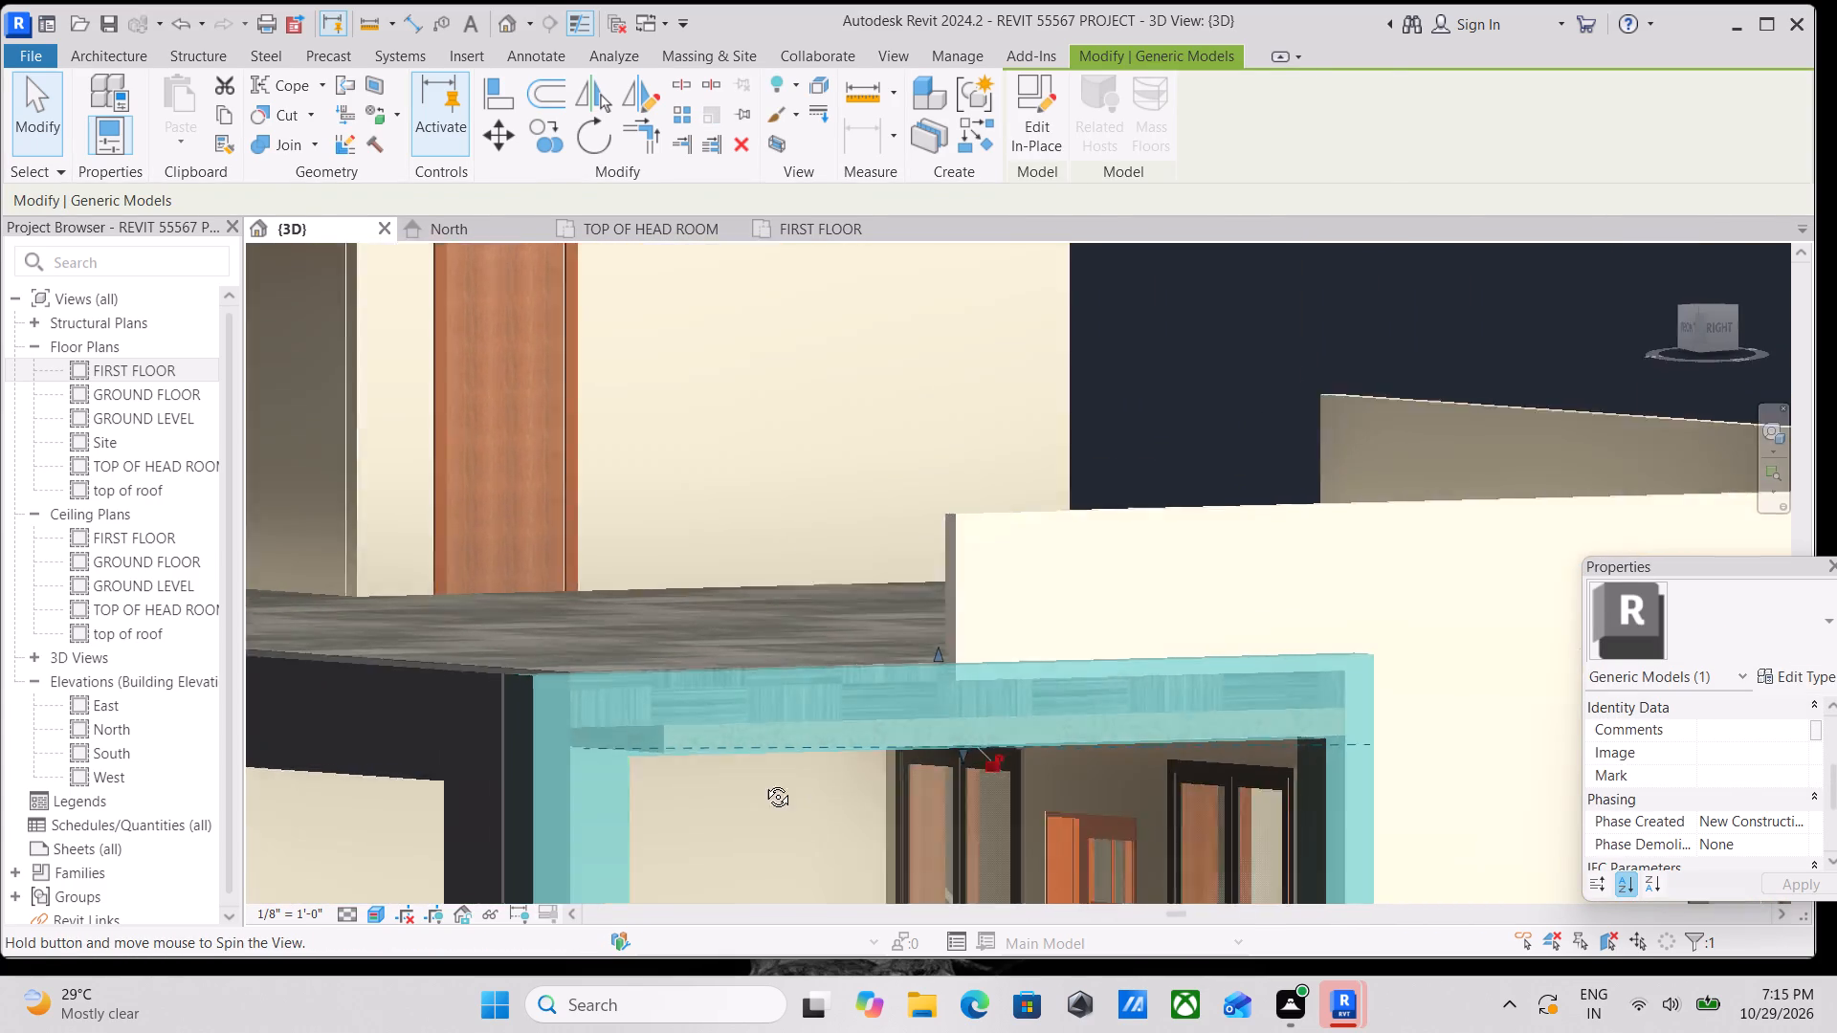
middle_click_drag(764, 782, 785, 815, "shift")
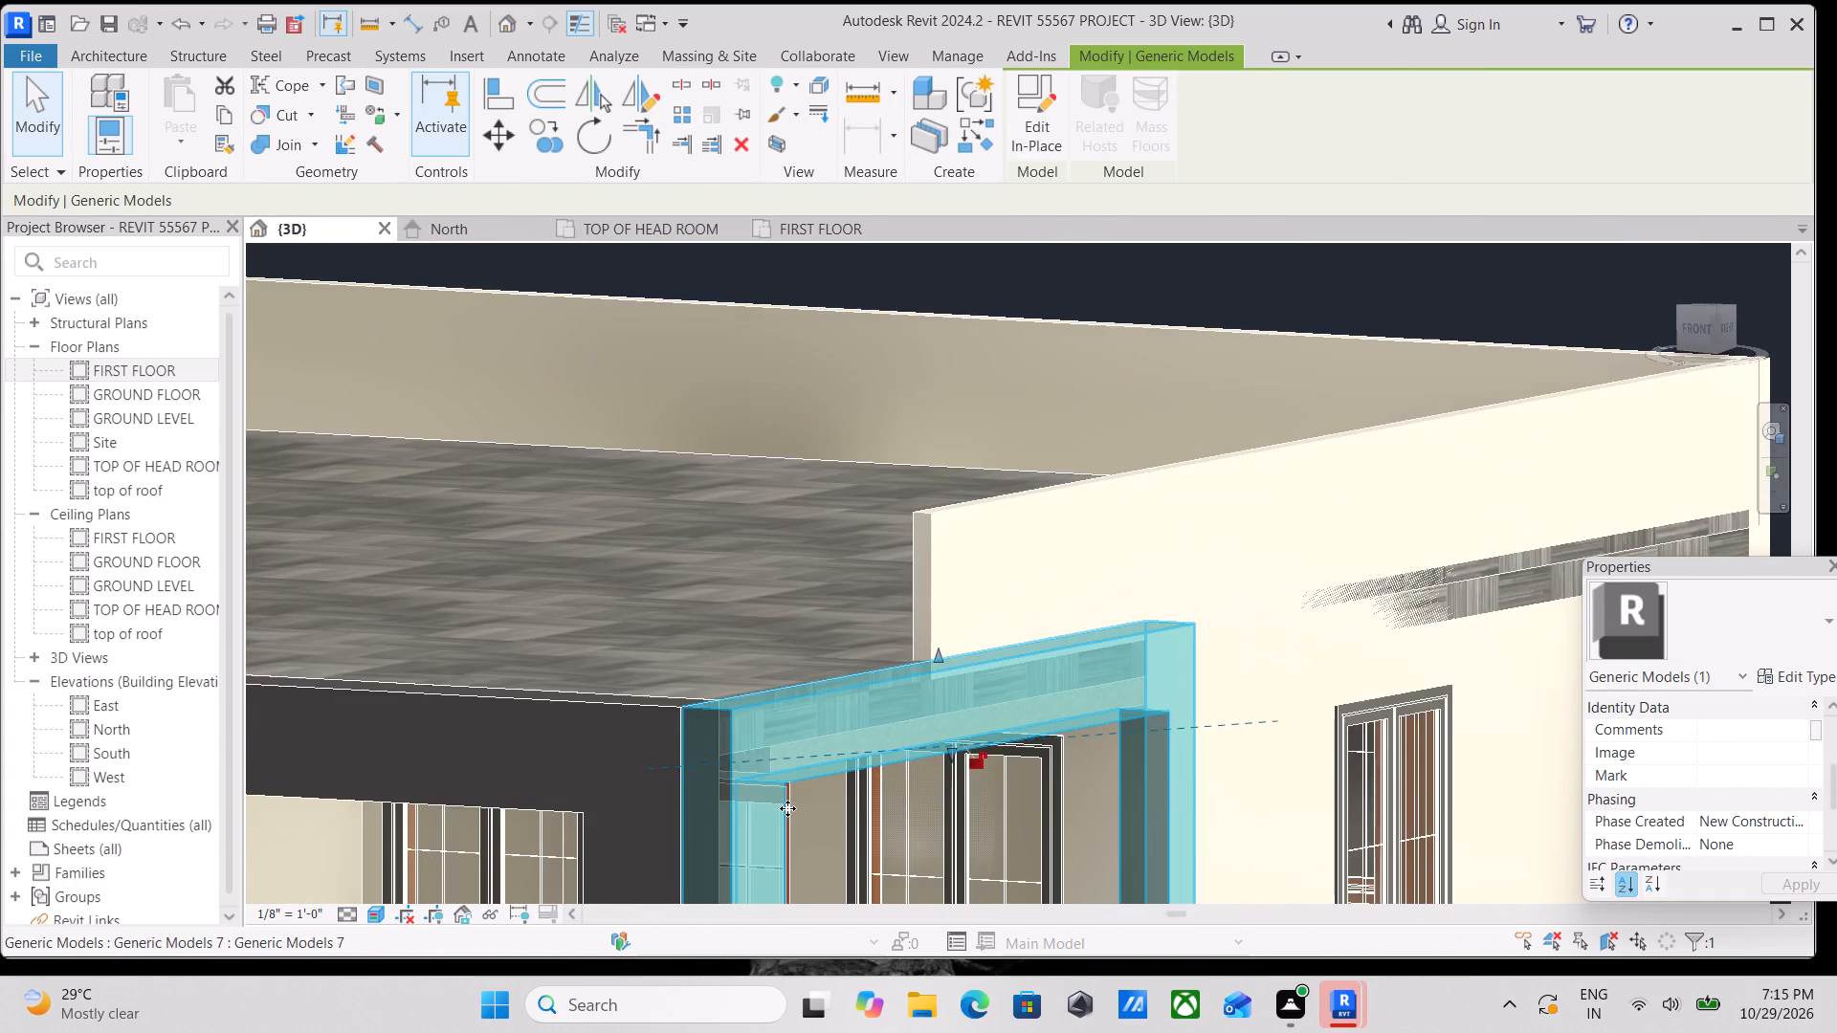
middle_click_drag(787, 808, 885, 524)
scroll(904, 513, "down", 3)
key("Escape")
Examine the balcony frames and the wood ceiling panel from the front, side and below.
scroll(913, 520, "down", 2)
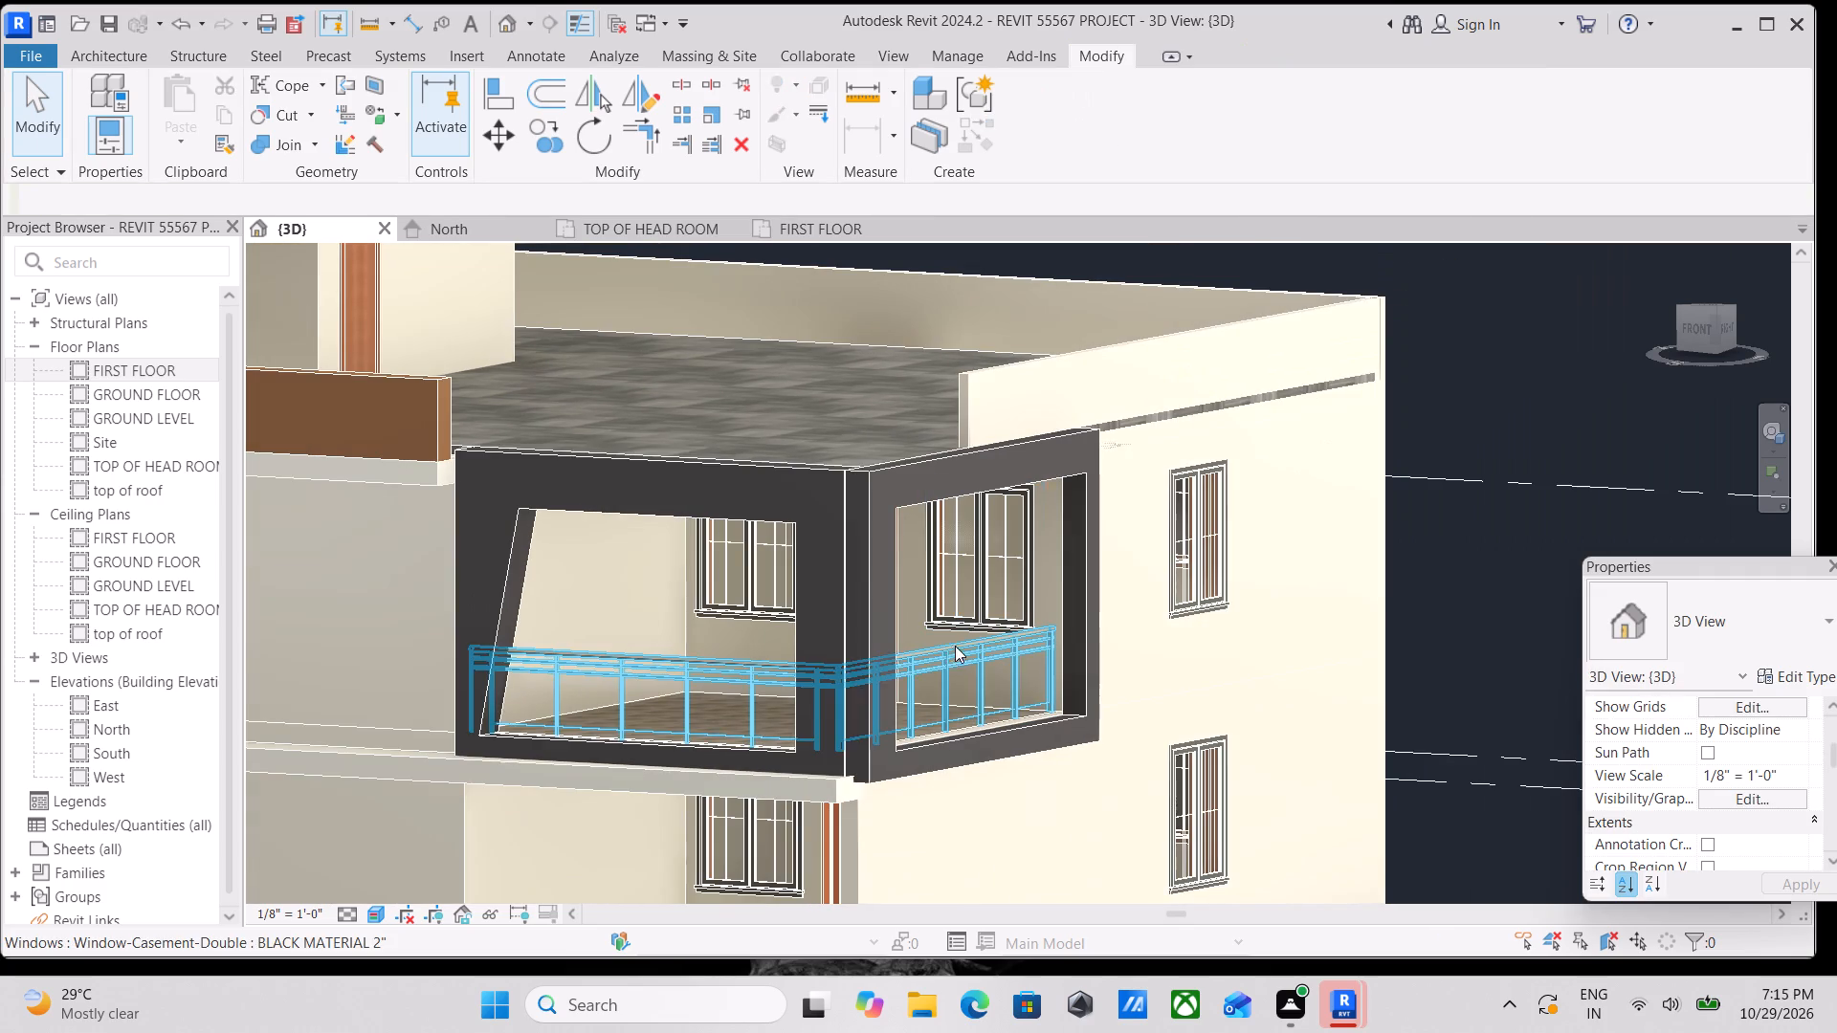
middle_click_drag(762, 684, 923, 725, "shift")
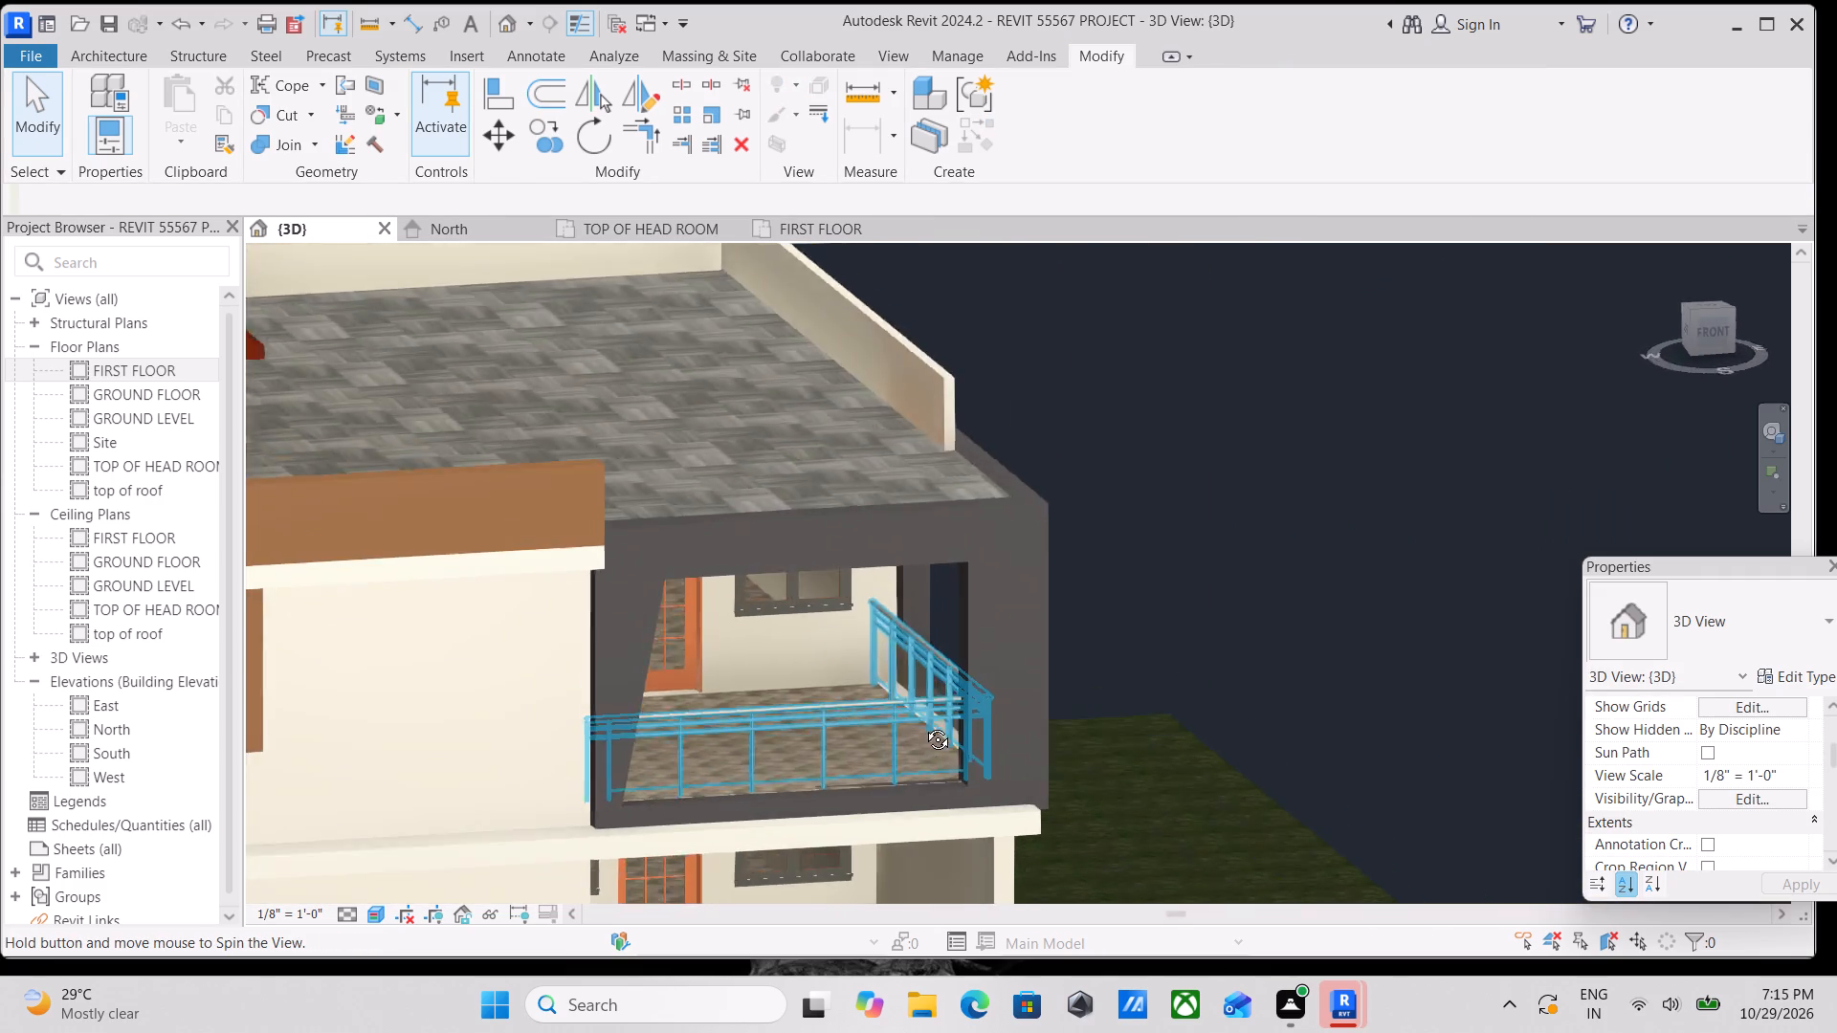
middle_click_drag(923, 725, 931, 480, "shift")
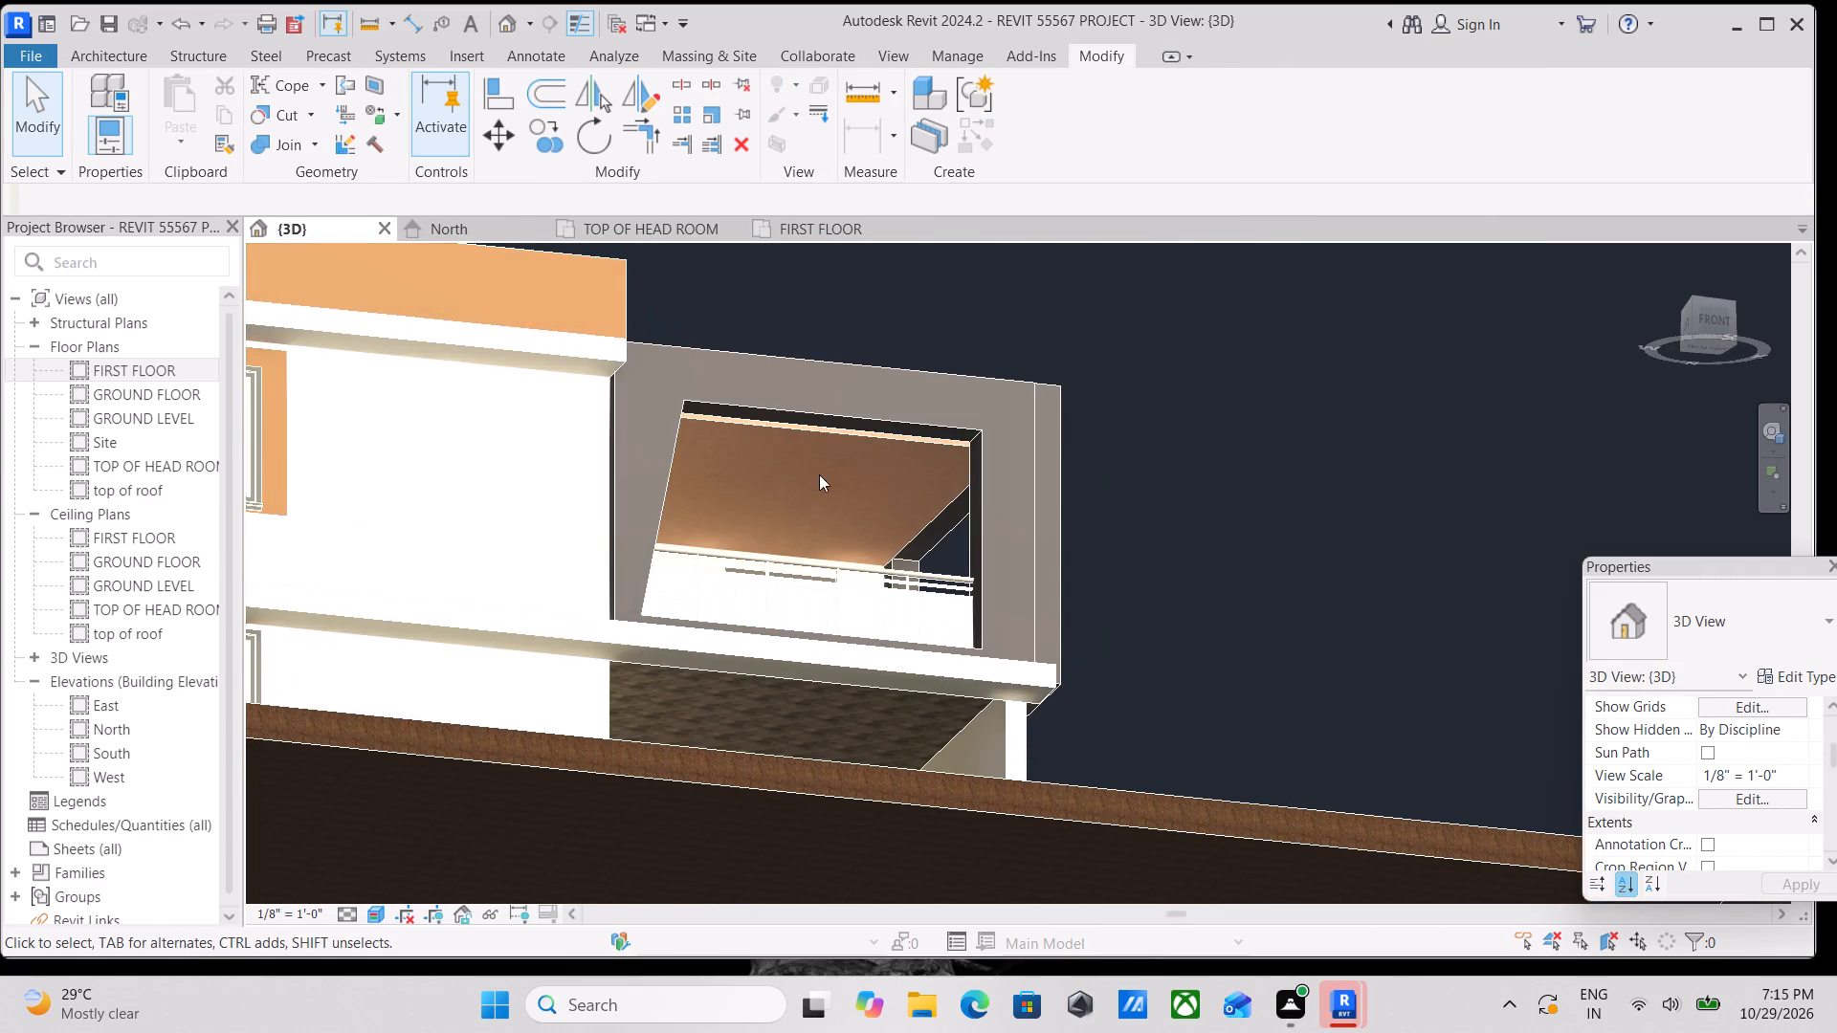
middle_click_drag(786, 508, 723, 413, "shift")
middle_click_drag(747, 492, 757, 561, "shift")
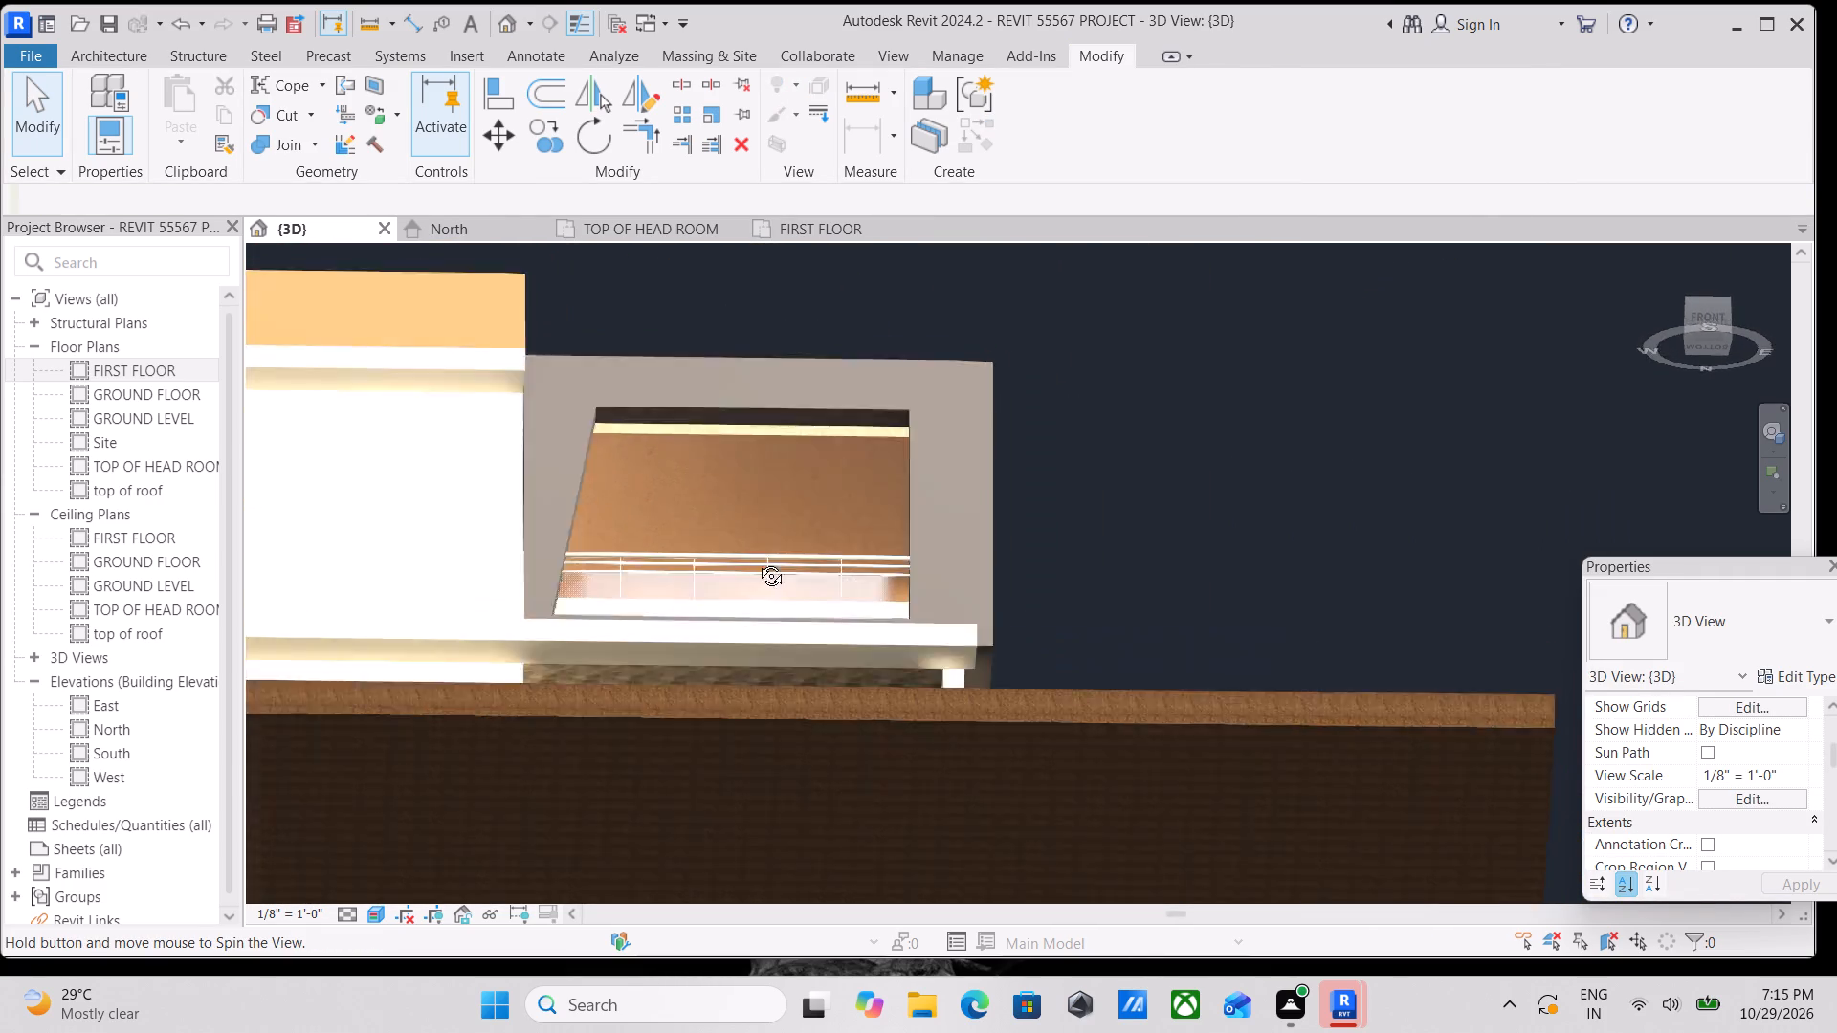
middle_click_drag(757, 561, 759, 501, "shift")
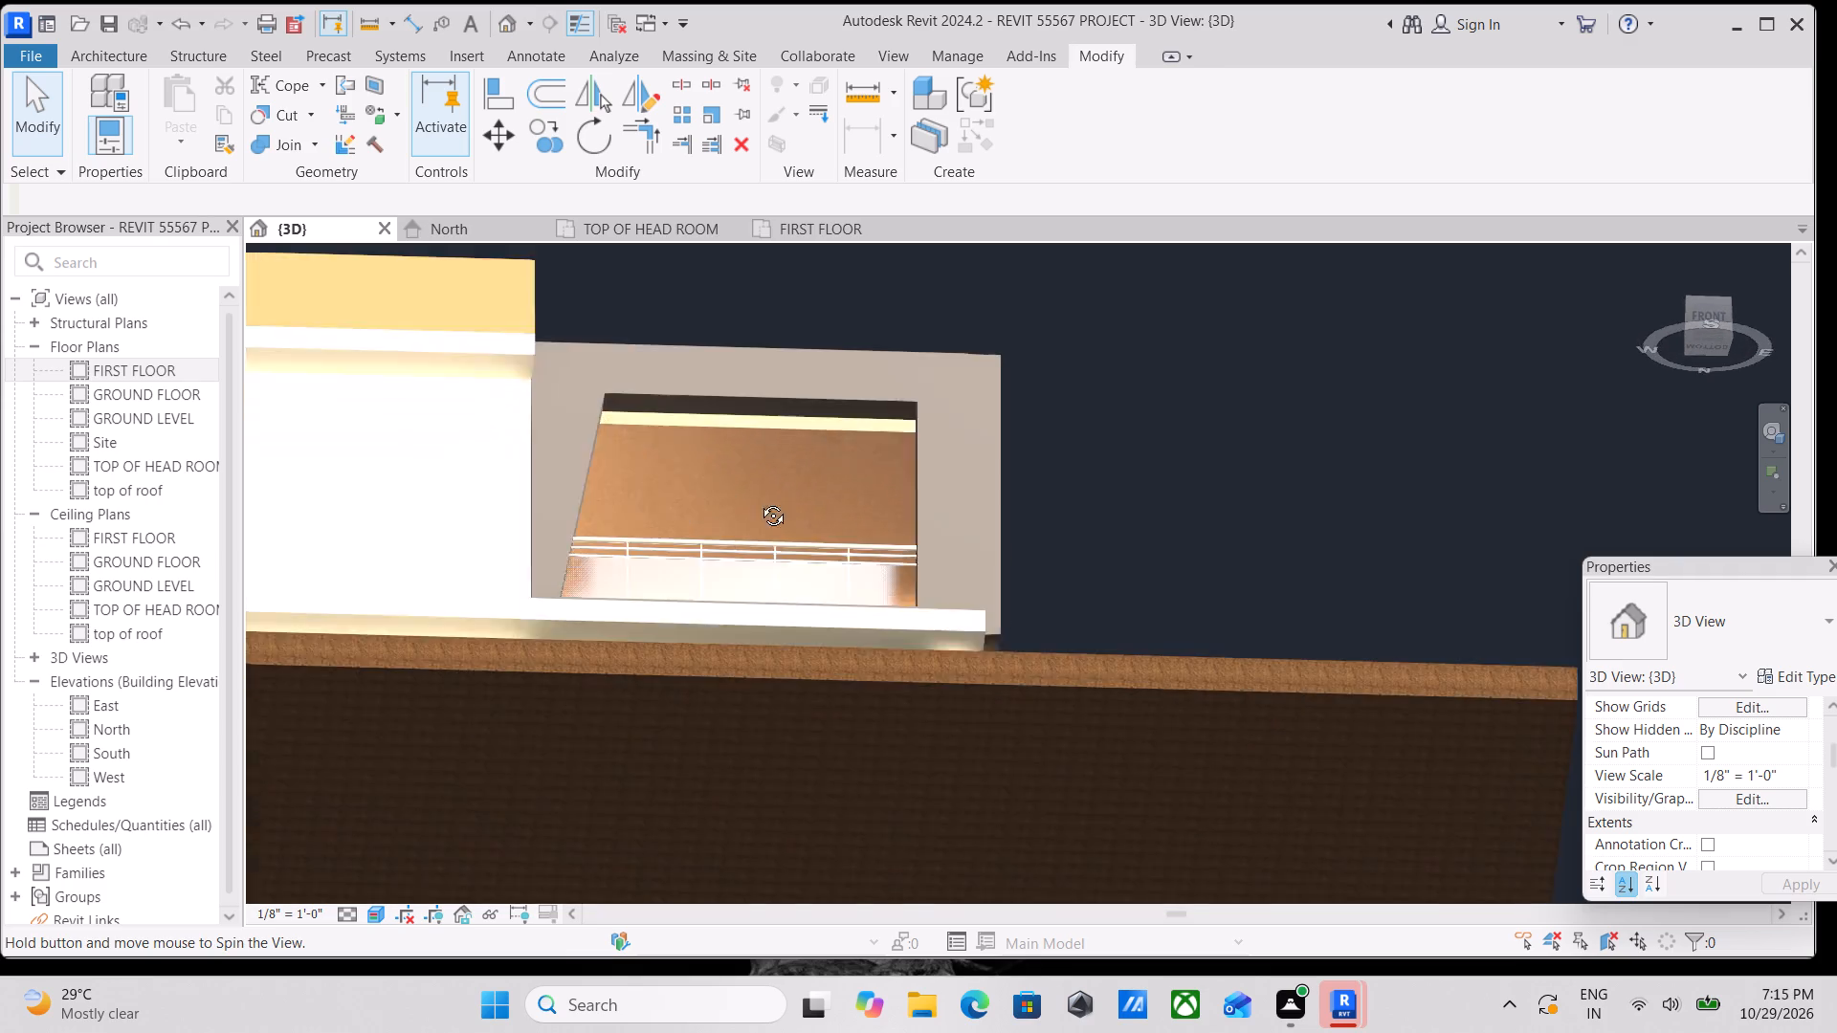
middle_click_drag(759, 501, 760, 497, "shift")
middle_click_drag(705, 674, 712, 887)
middle_click_drag(785, 782, 639, 820, "shift")
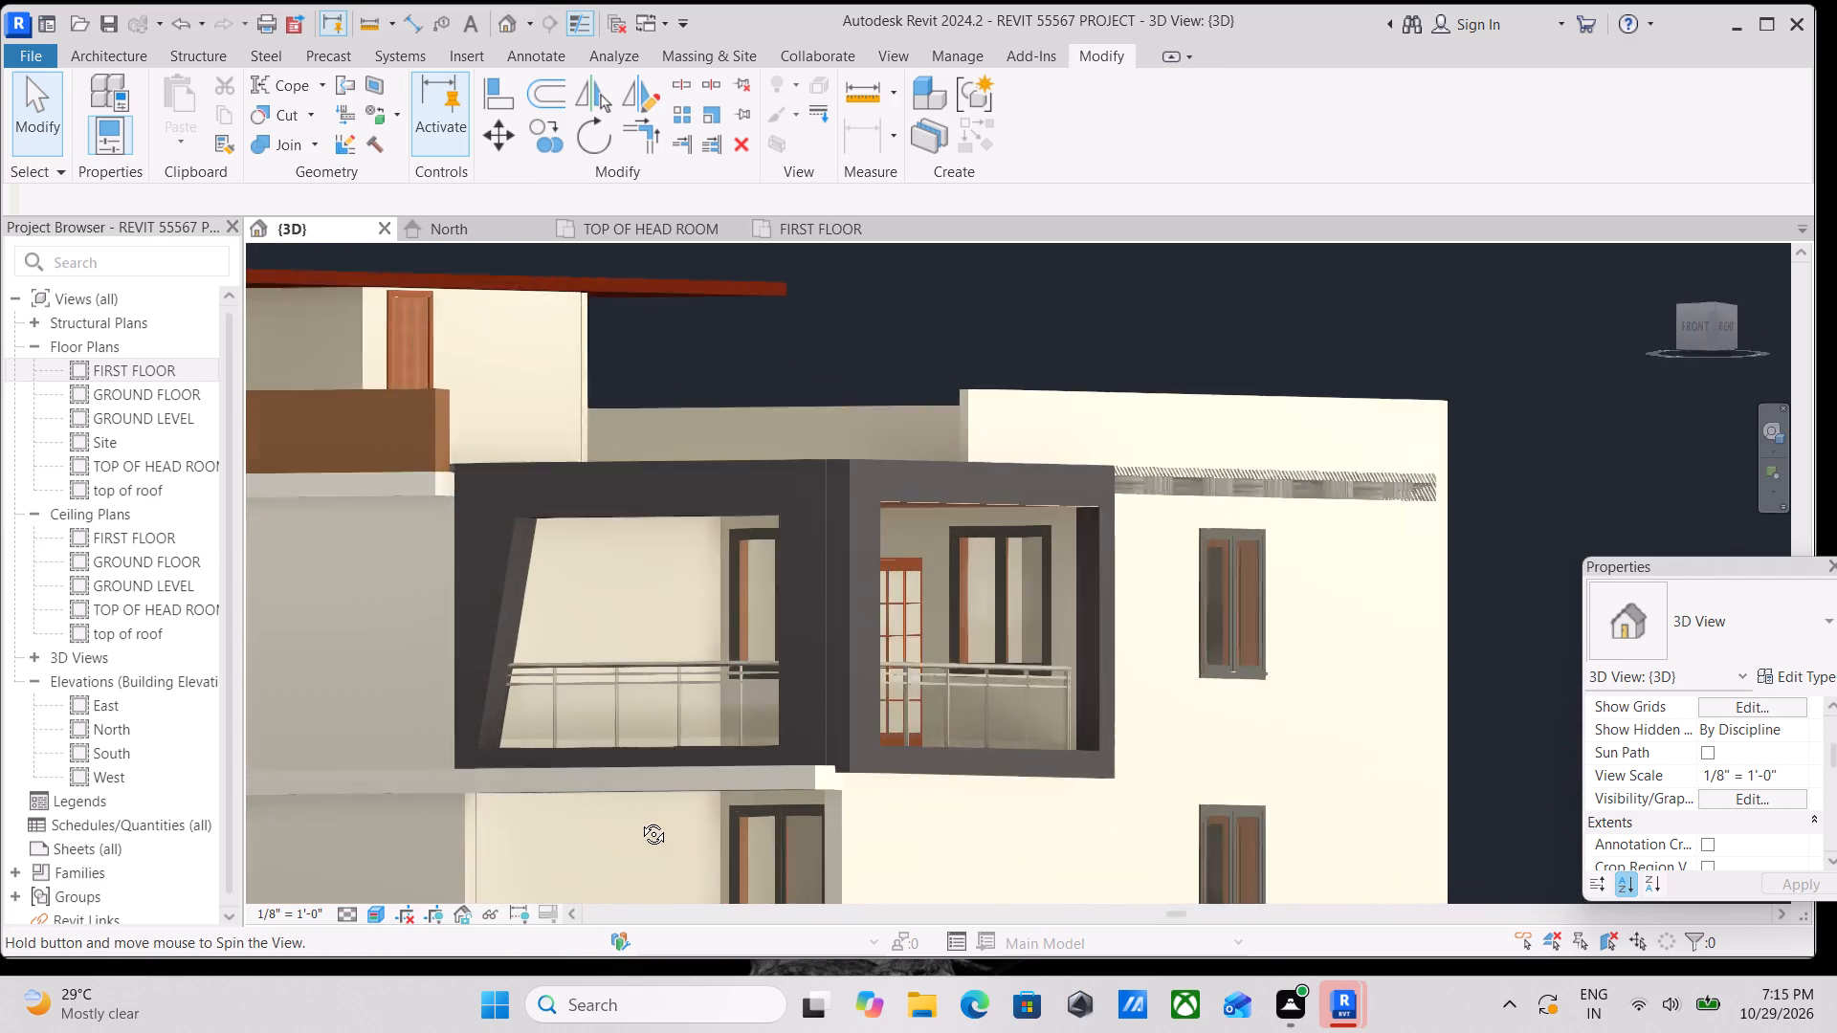
middle_click_drag(639, 820, 949, 699, "shift")
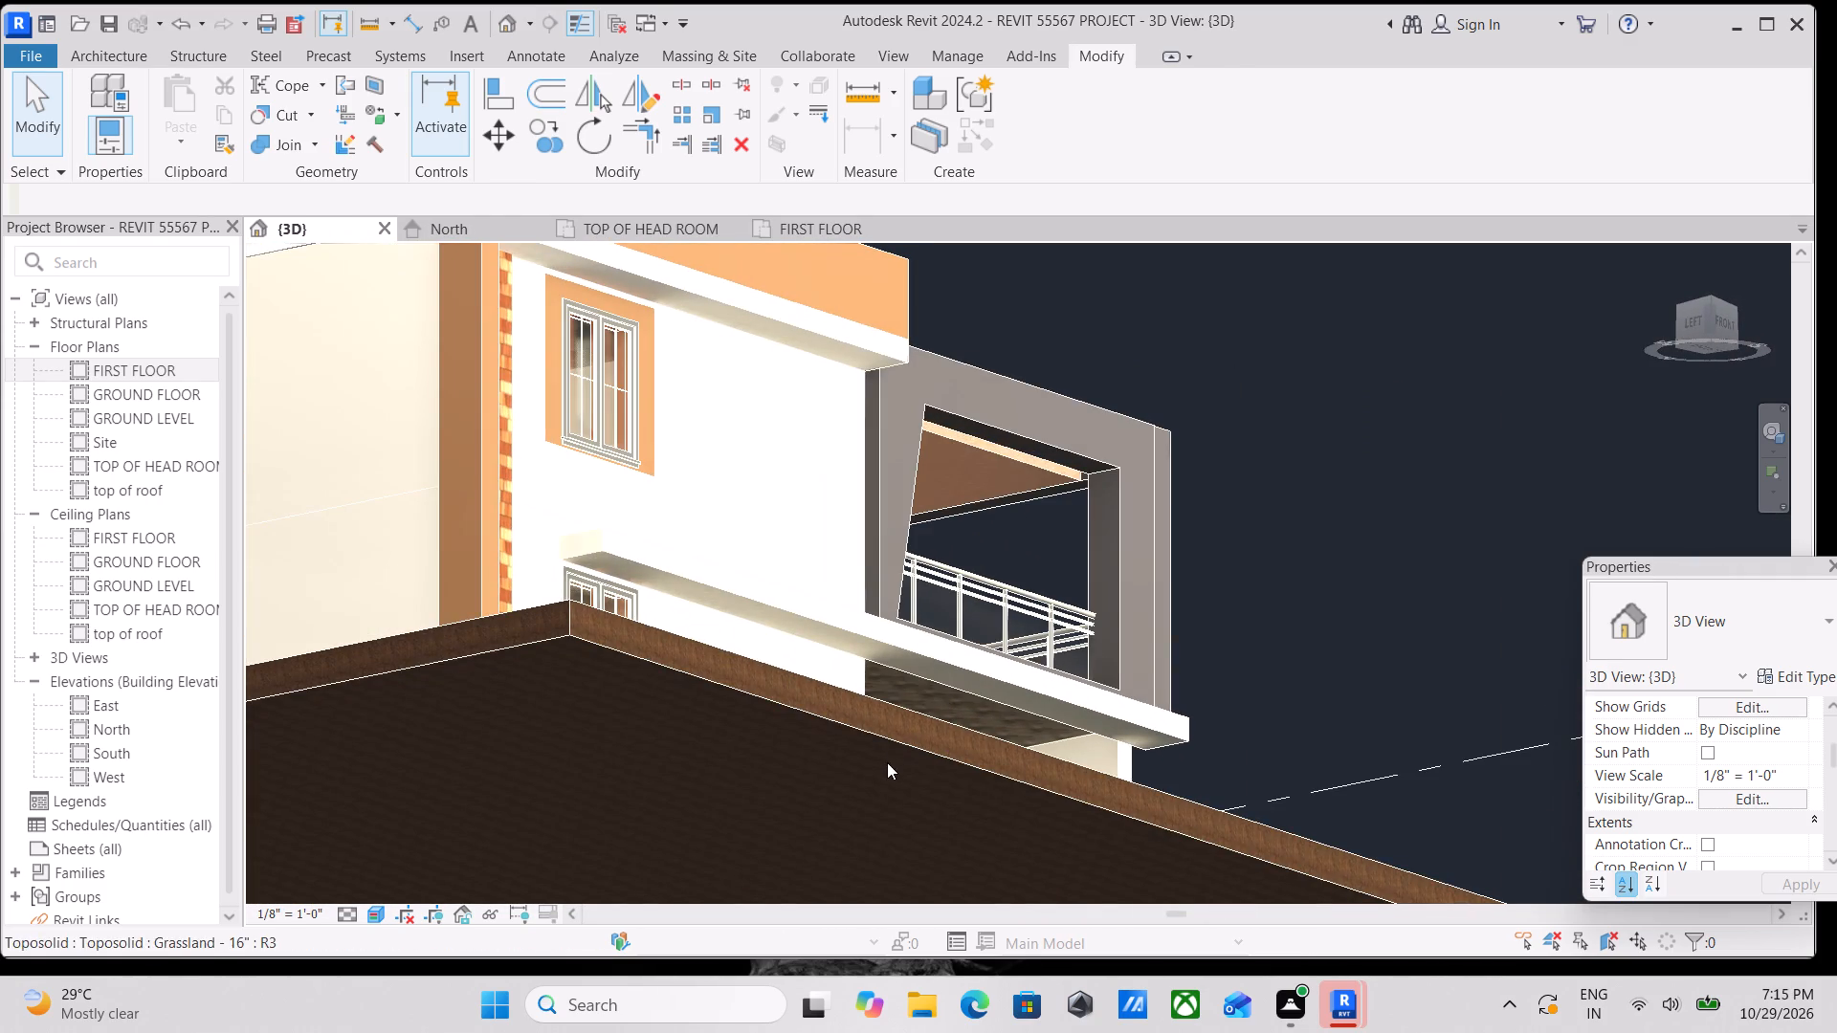
Start an in-place component in the Generic Models category for the ground-floor porch ceiling, accepting the suggested name.
scroll(904, 725, "down", 2)
middle_click_drag(904, 725, 848, 783)
middle_click_drag(864, 732, 764, 775, "shift")
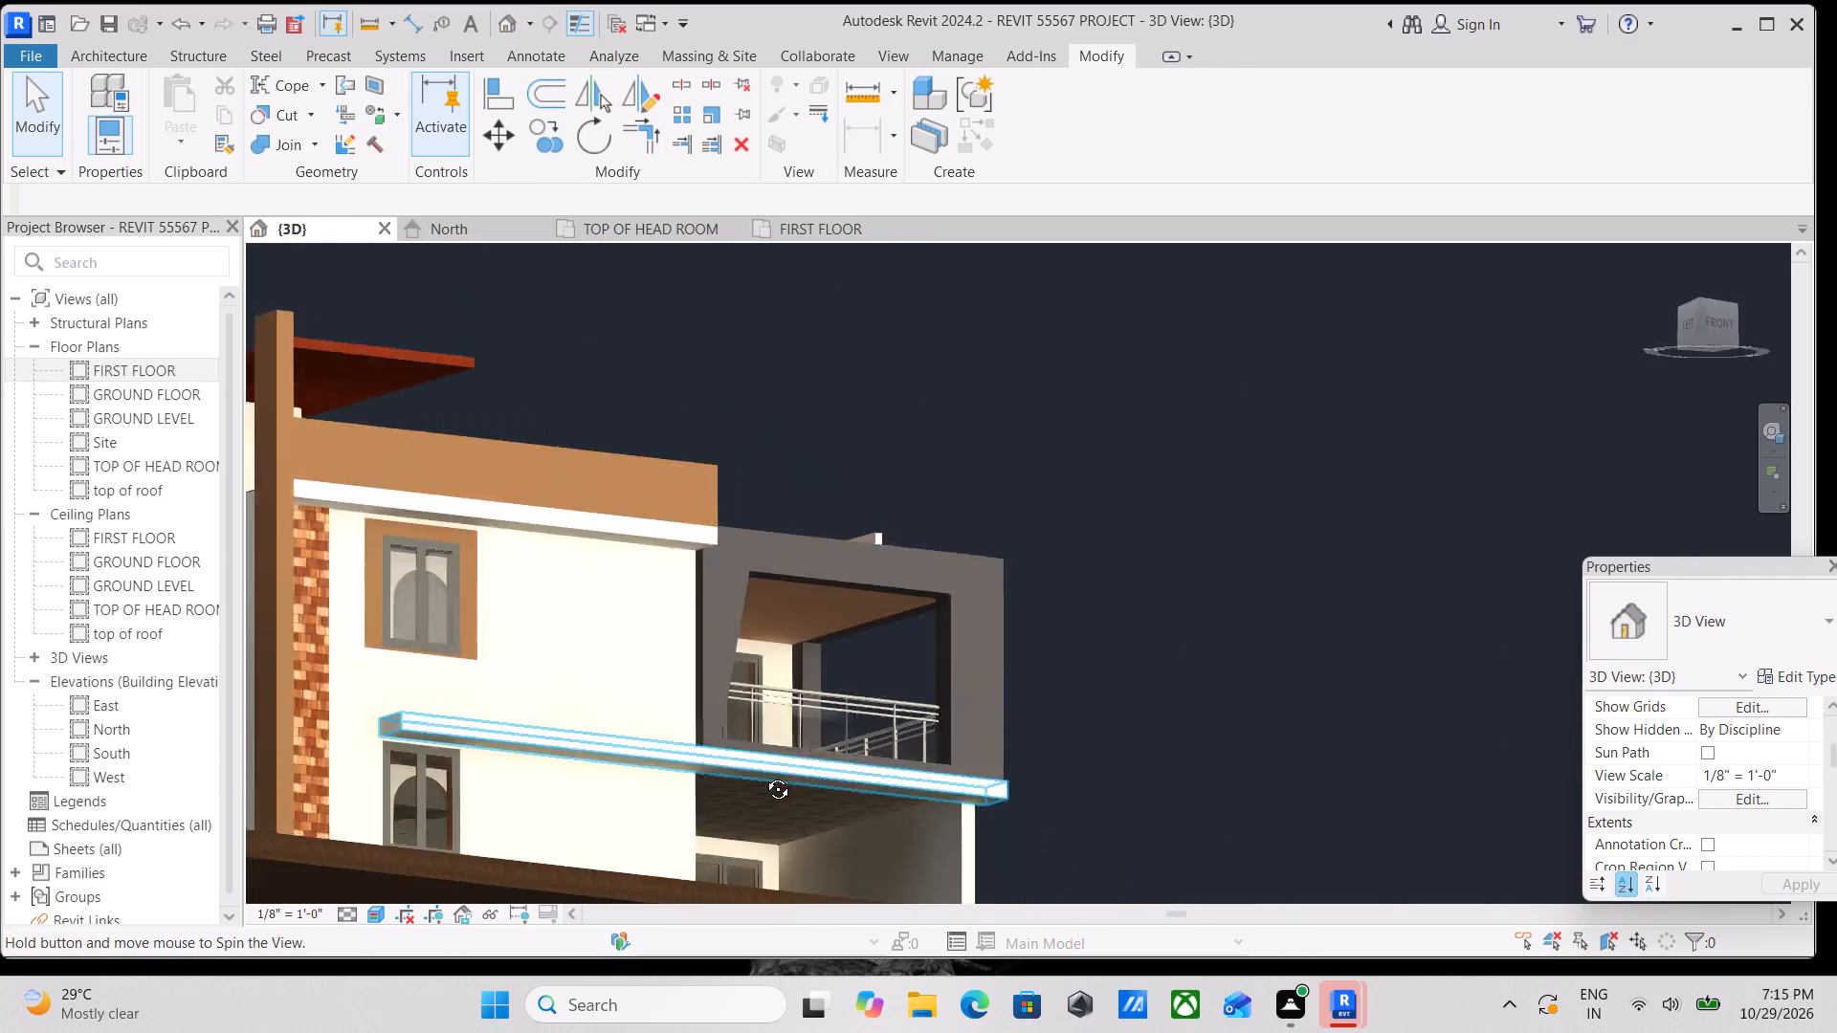
middle_click_drag(764, 775, 736, 787, "shift")
middle_click_drag(740, 780, 678, 630)
scroll(655, 638, "up", 7)
middle_click_drag(610, 678, 614, 669)
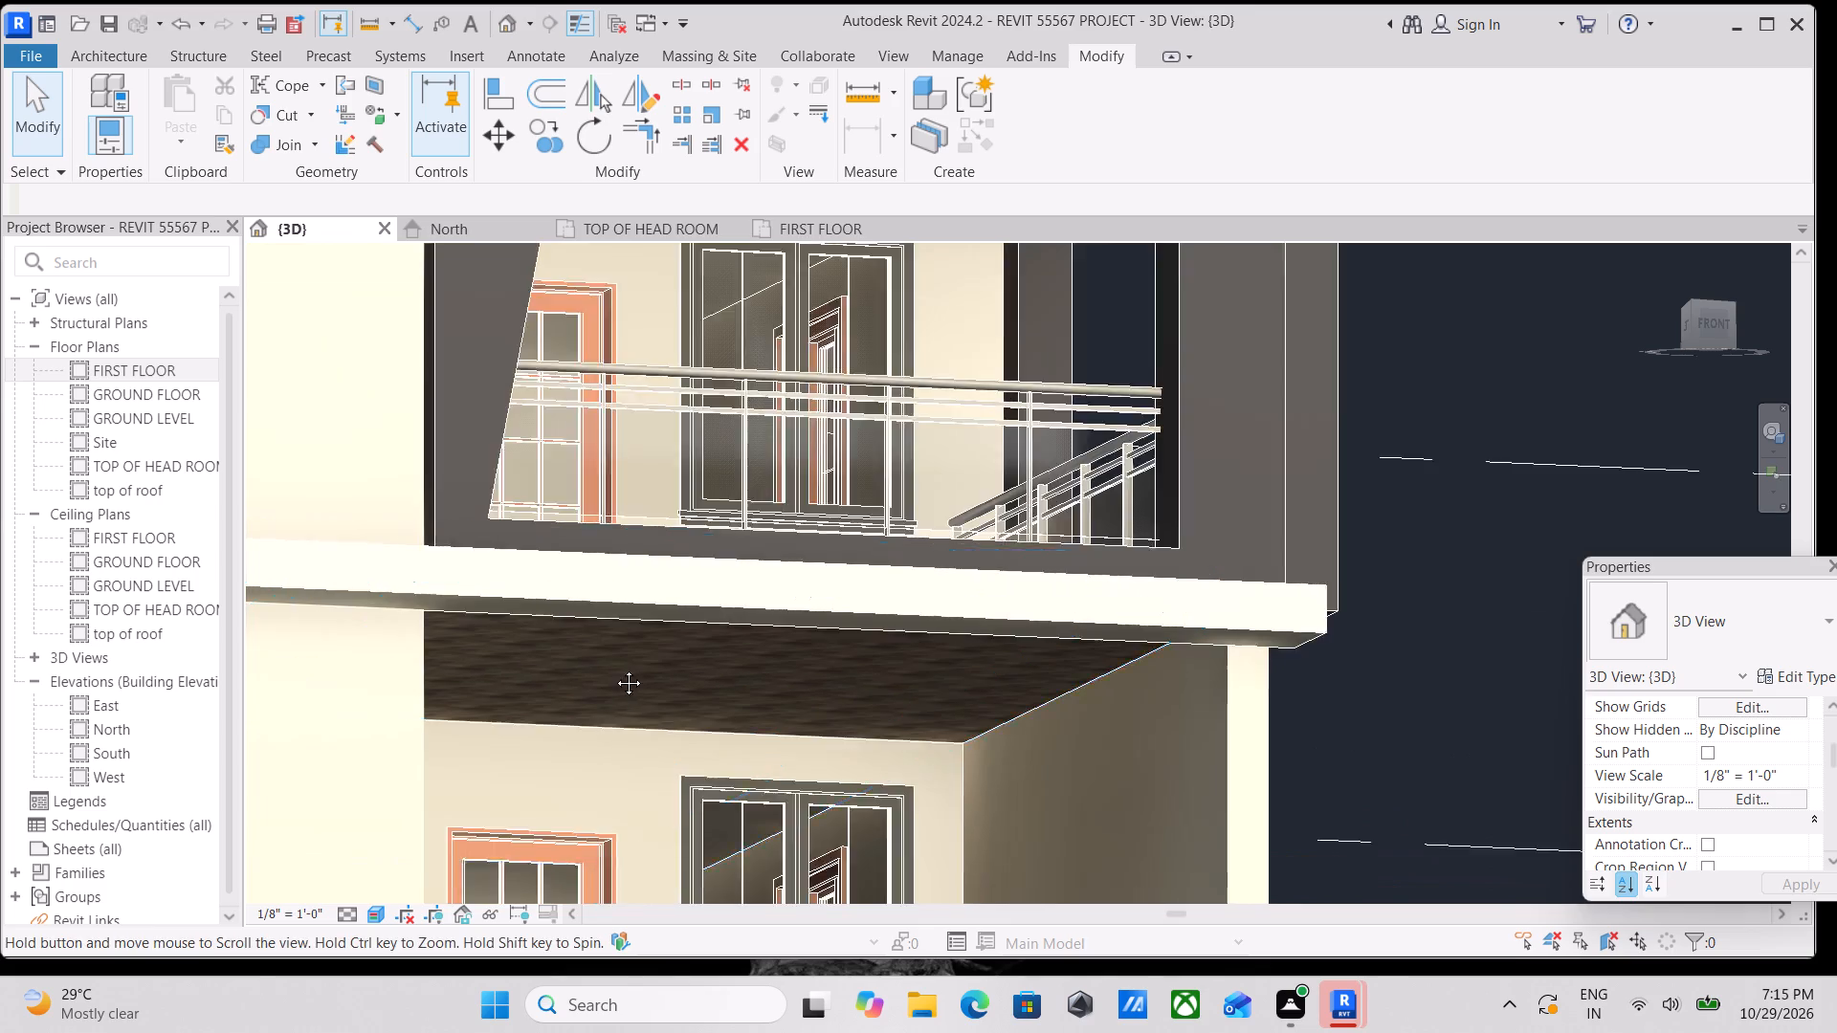
middle_click_drag(614, 669, 693, 541)
left_click(122, 50)
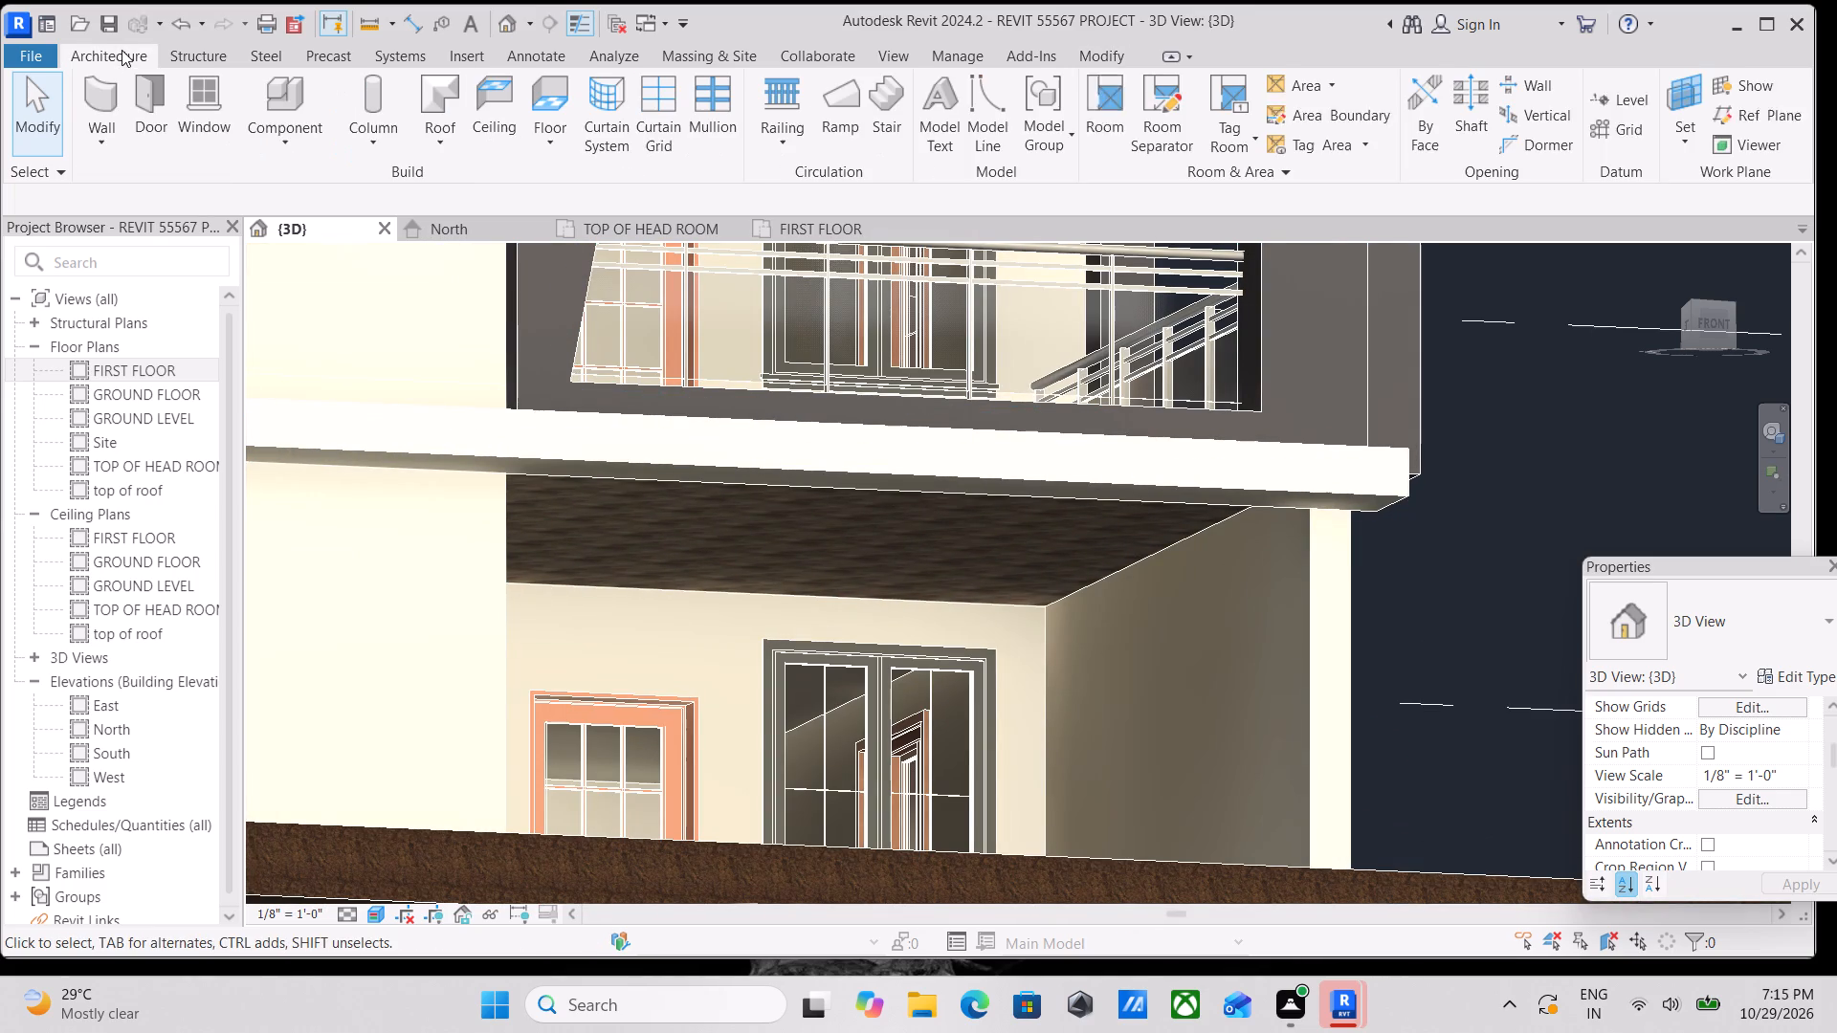
left_click(279, 141)
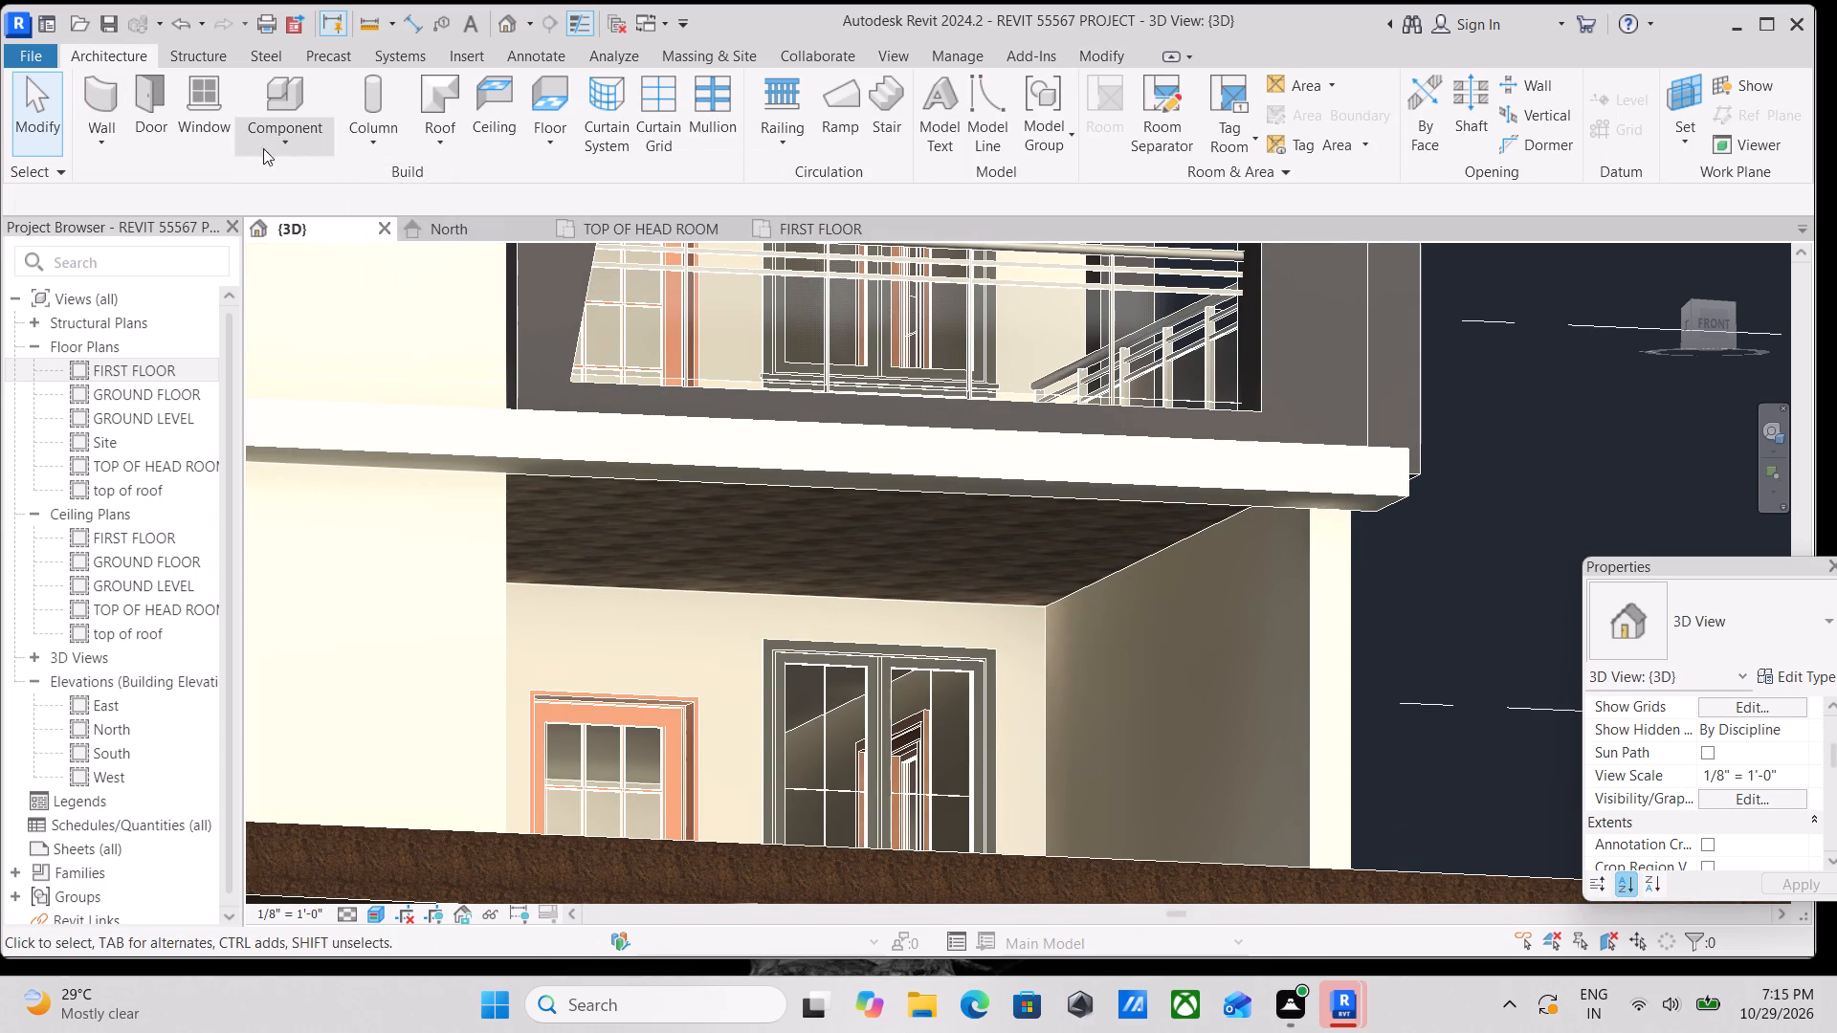
left_click(339, 238)
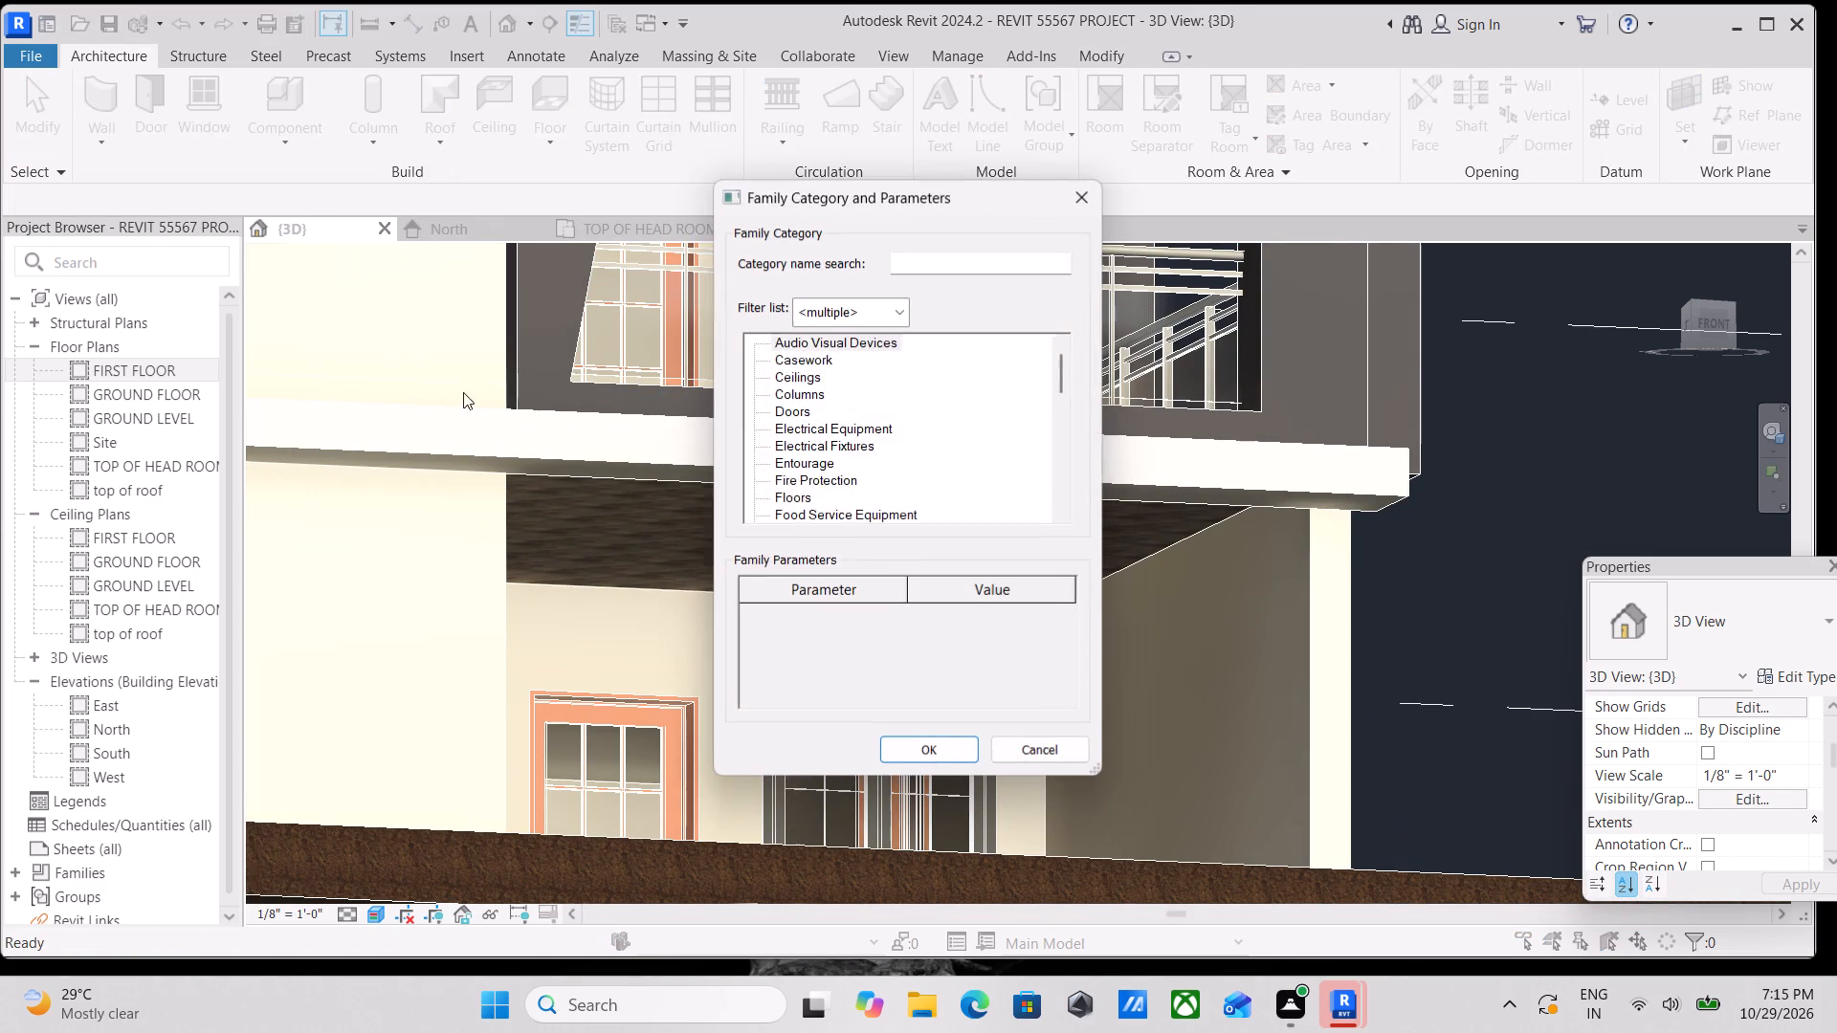
scroll(872, 447, "down", 3)
scroll(792, 447, "down", 2)
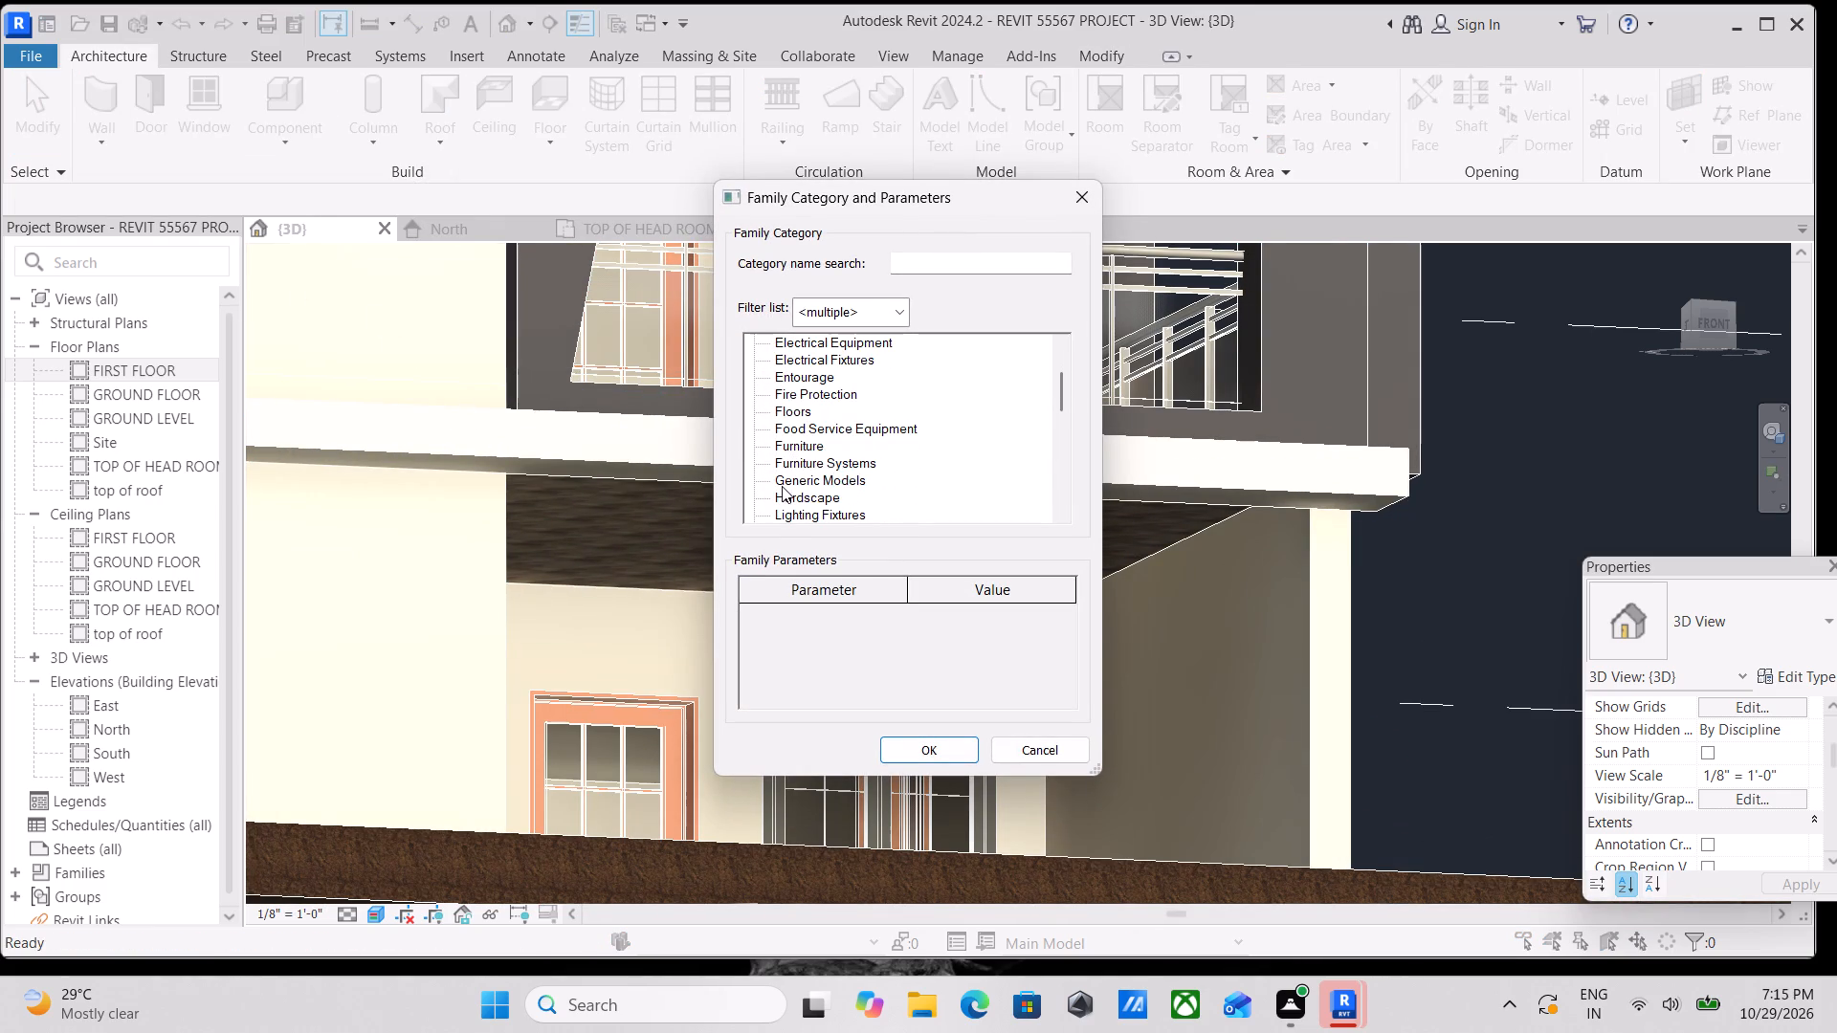
left_click(782, 485)
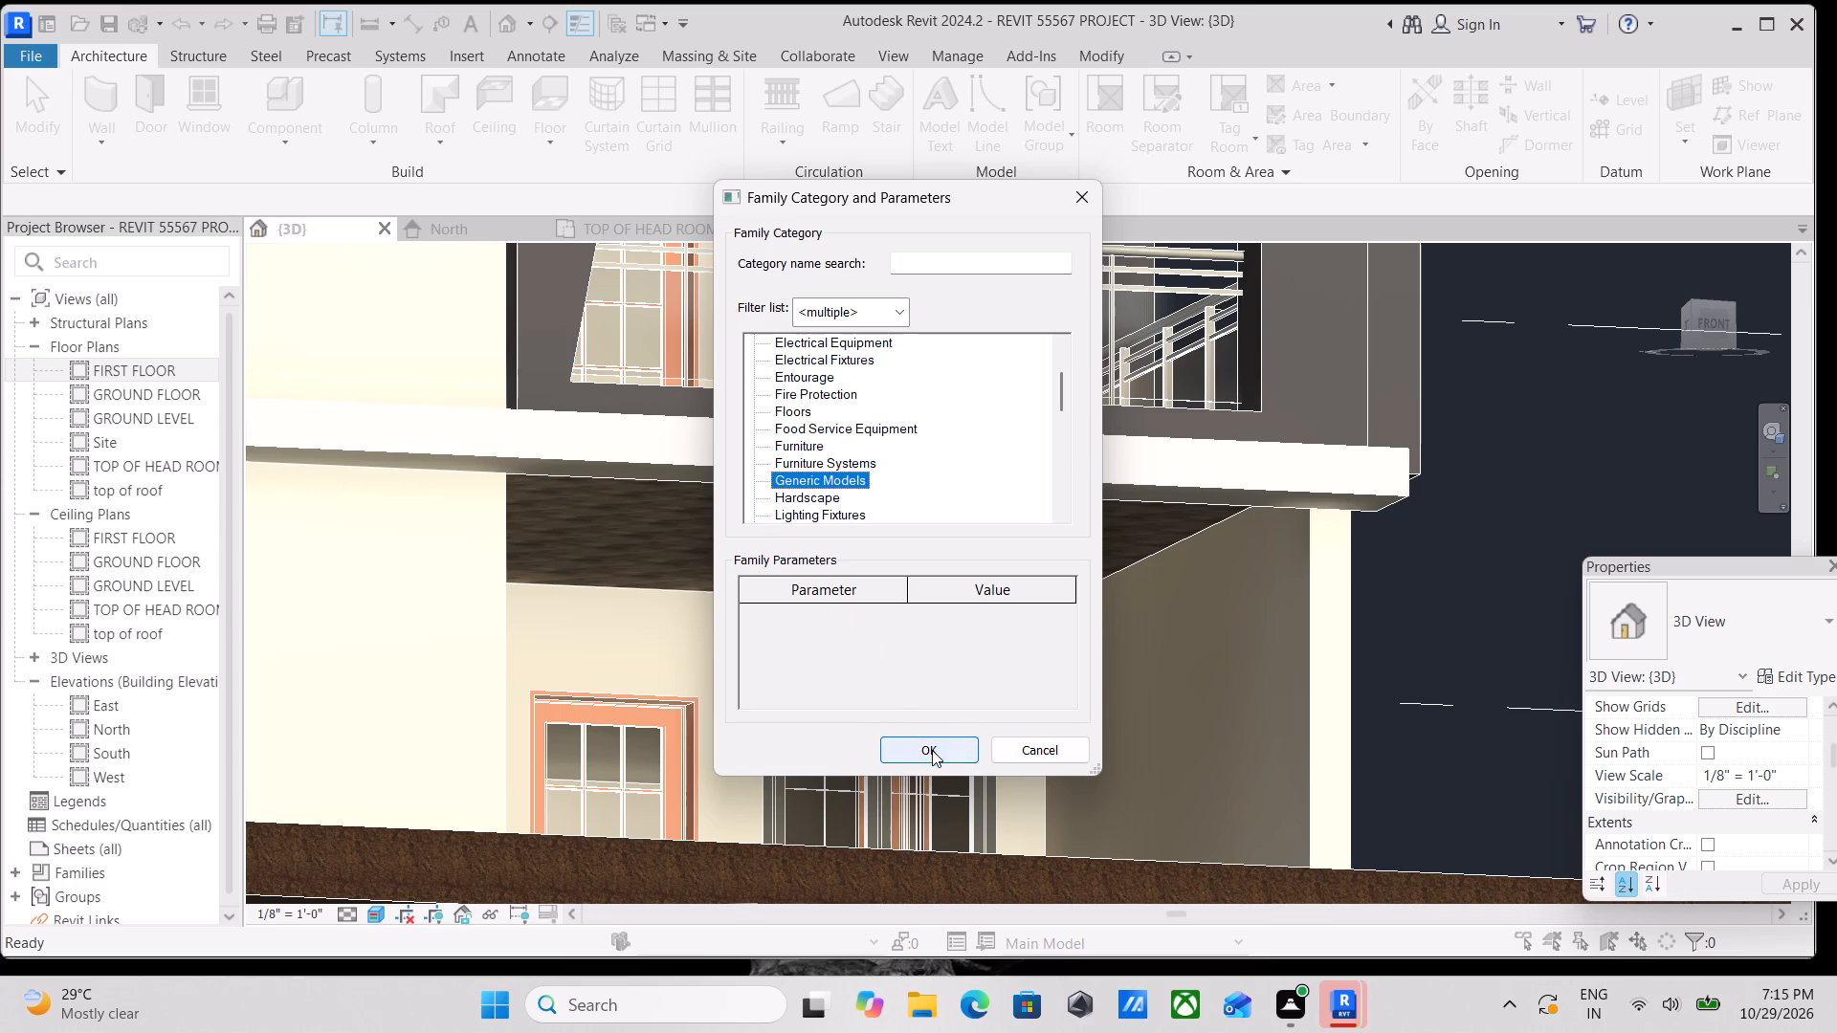
left_click(932, 750)
left_click(928, 546)
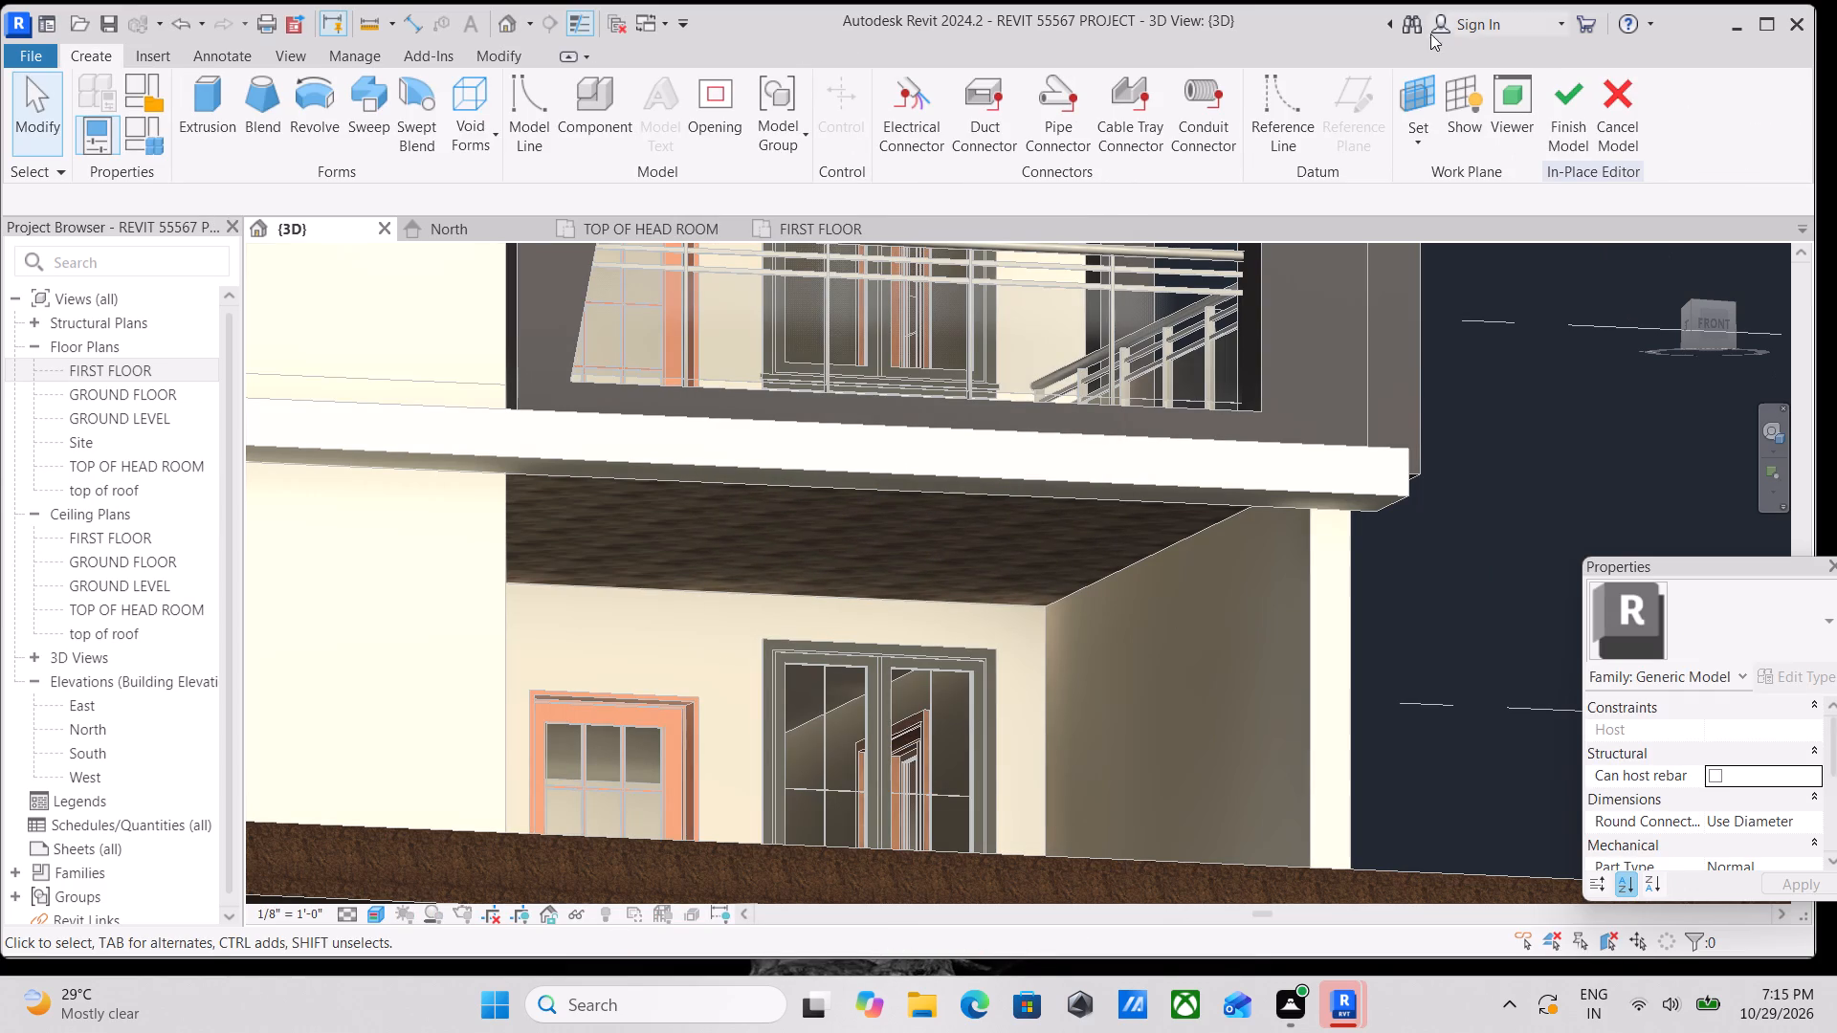
Set the work plane on the slab underside above the ground-floor porch and sketch a rectangular extrusion profile there, about 15' 7" long, between opposite corners.
left_click(1440, 143)
left_click(1436, 240)
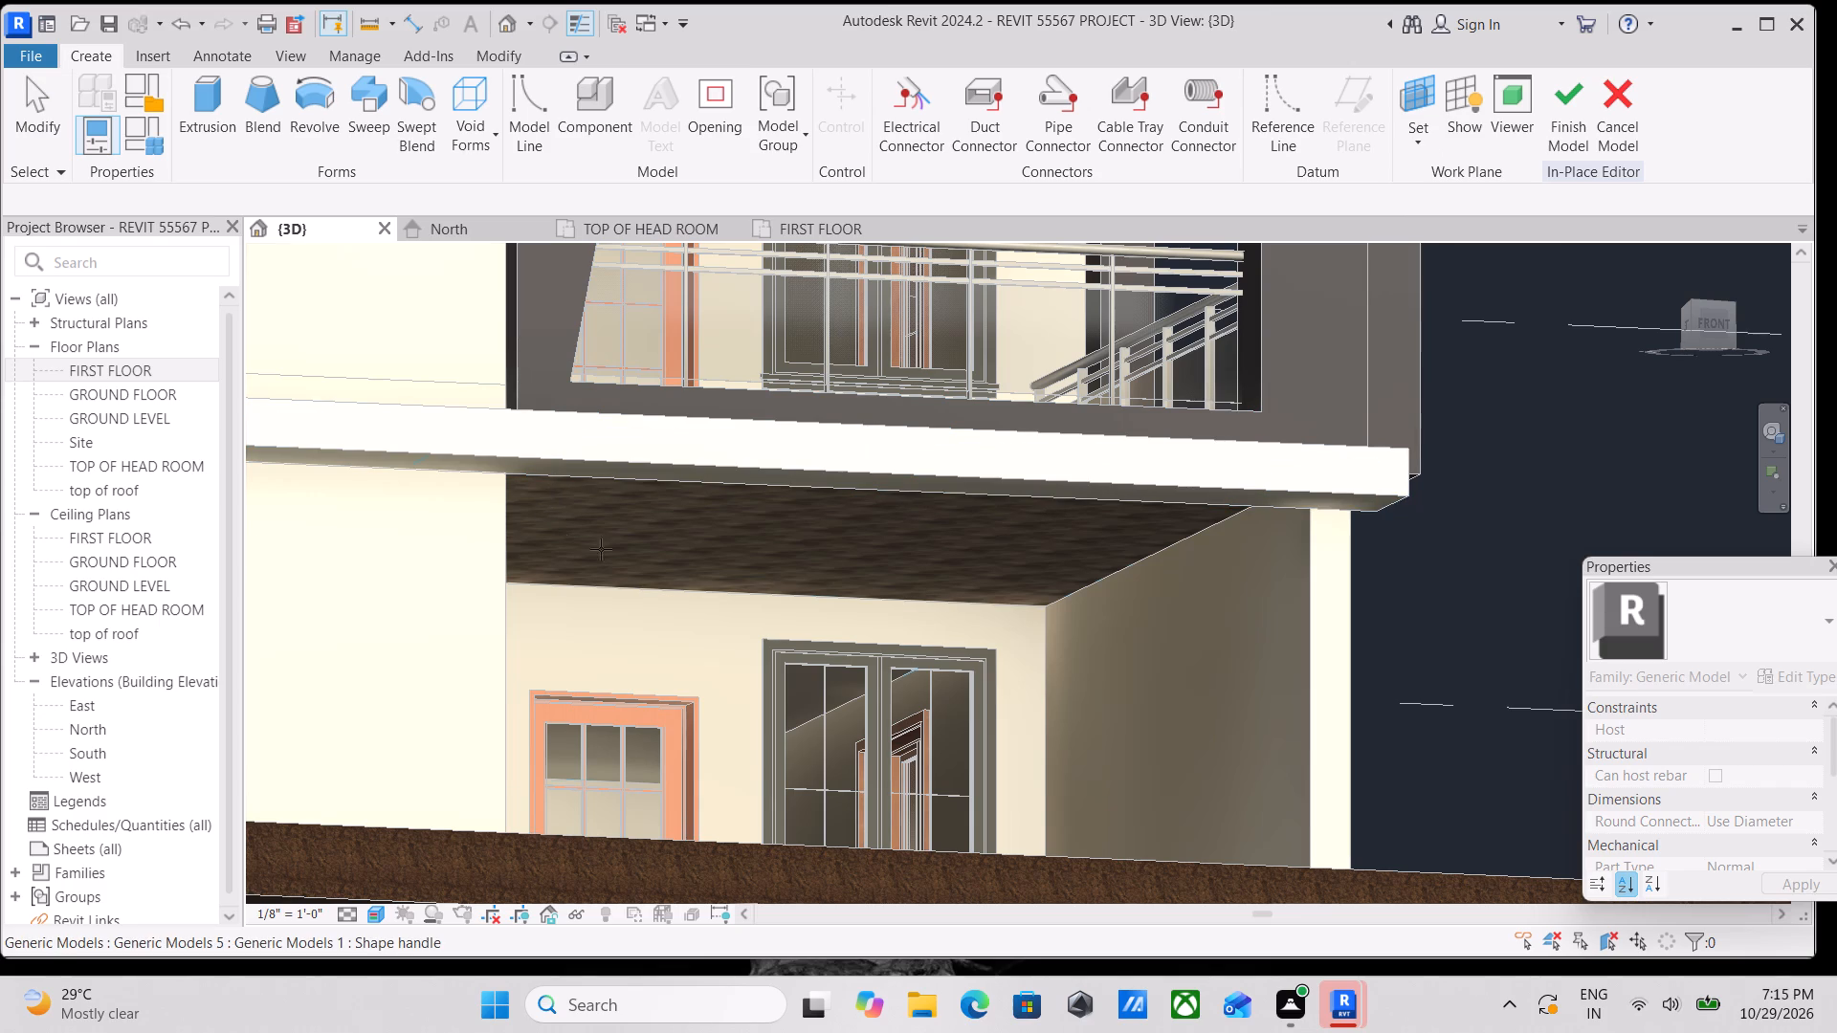
left_click(1060, 599)
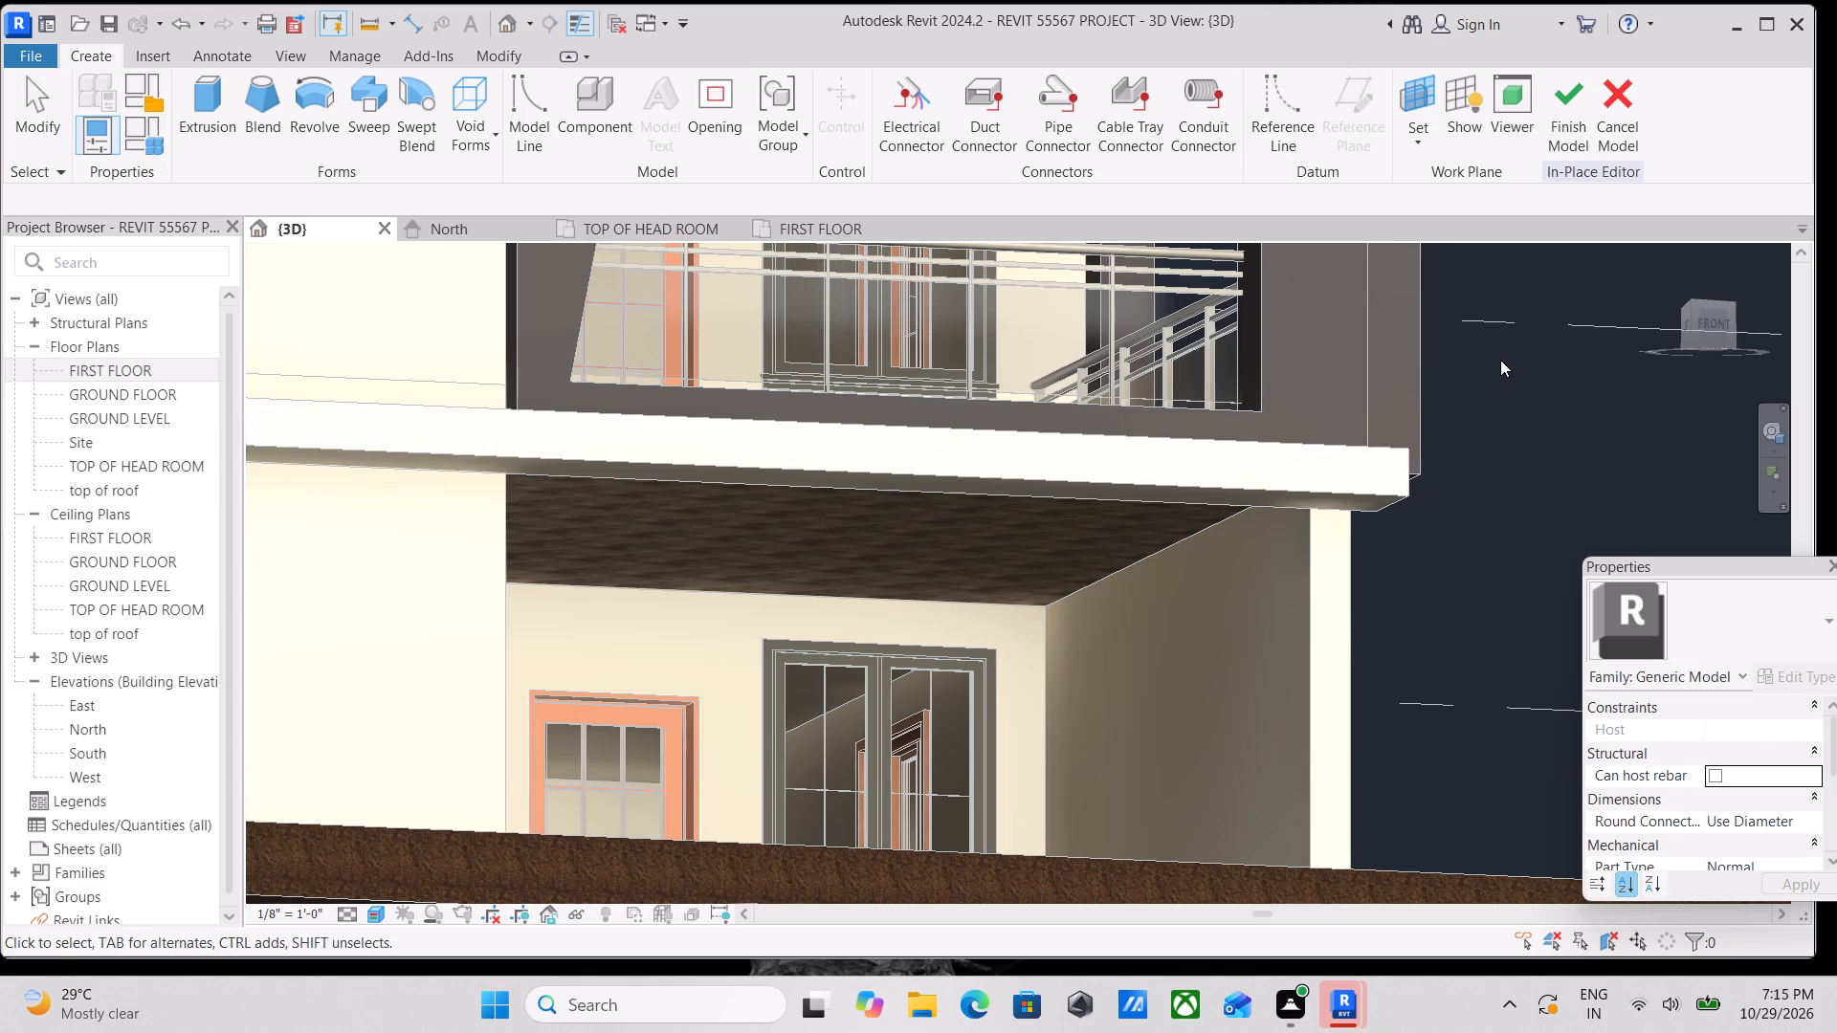
left_click(200, 91)
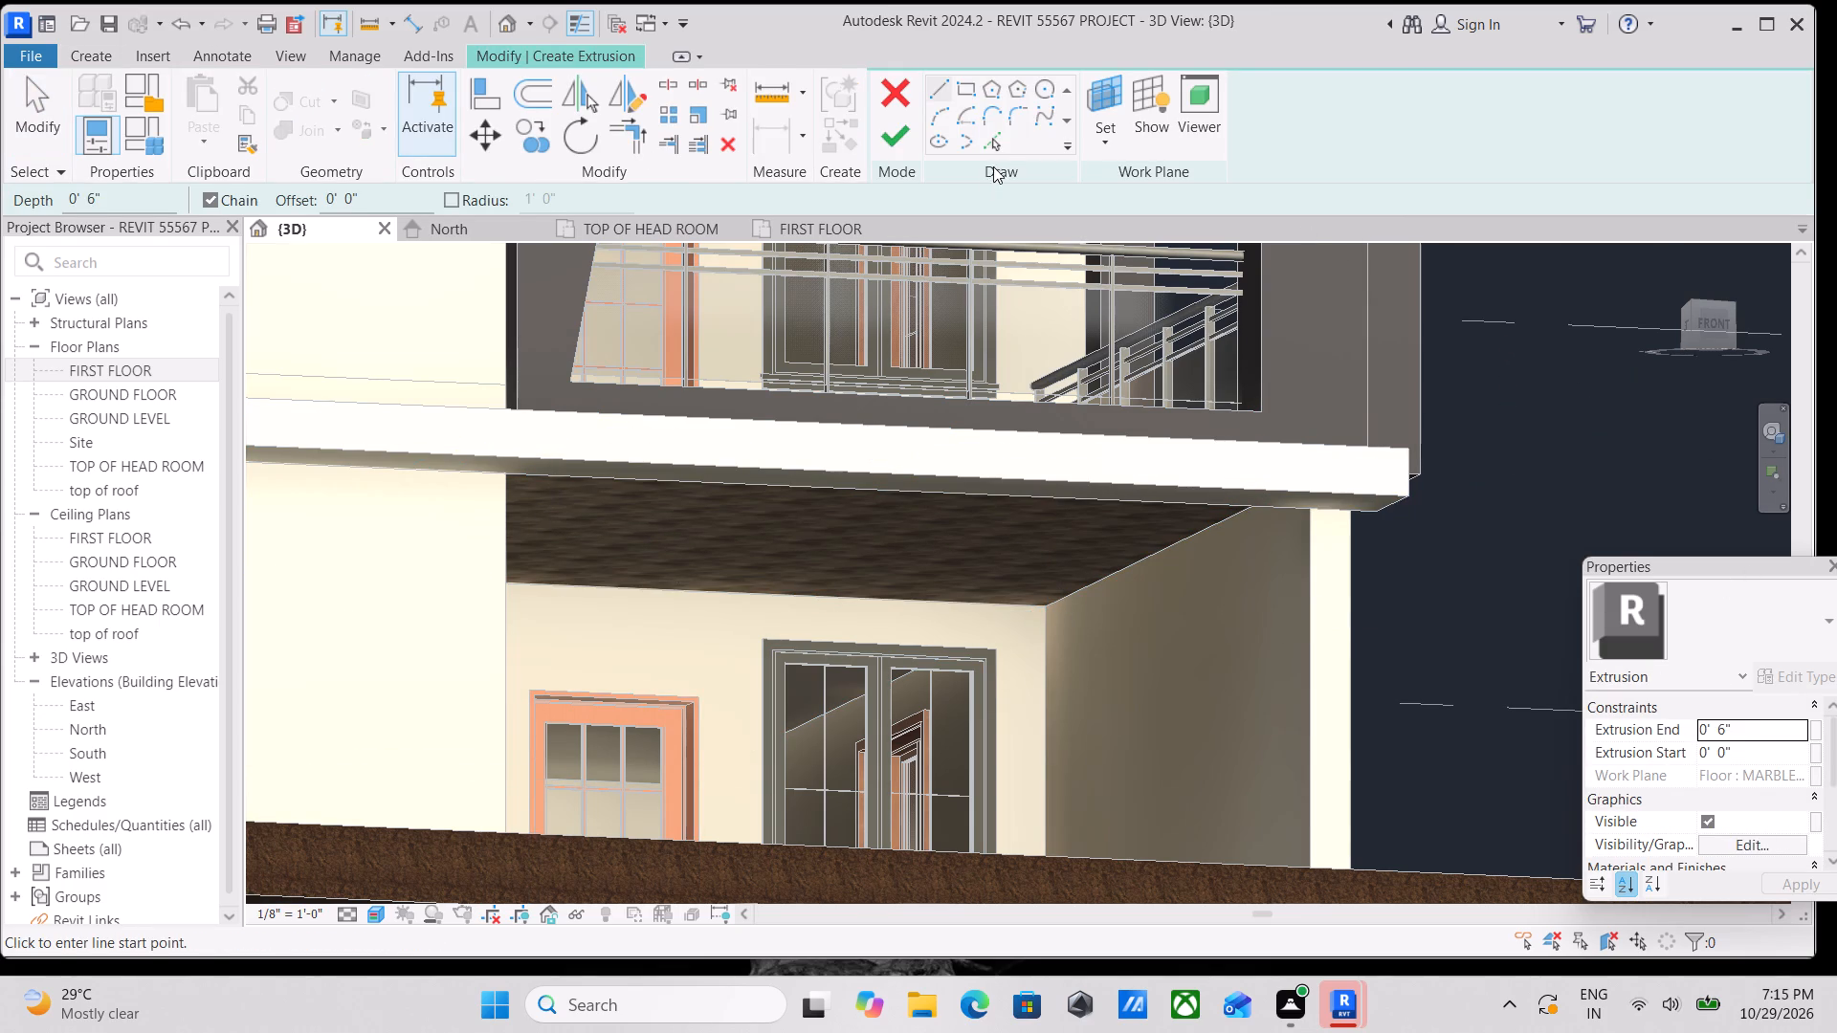
left_click(965, 99)
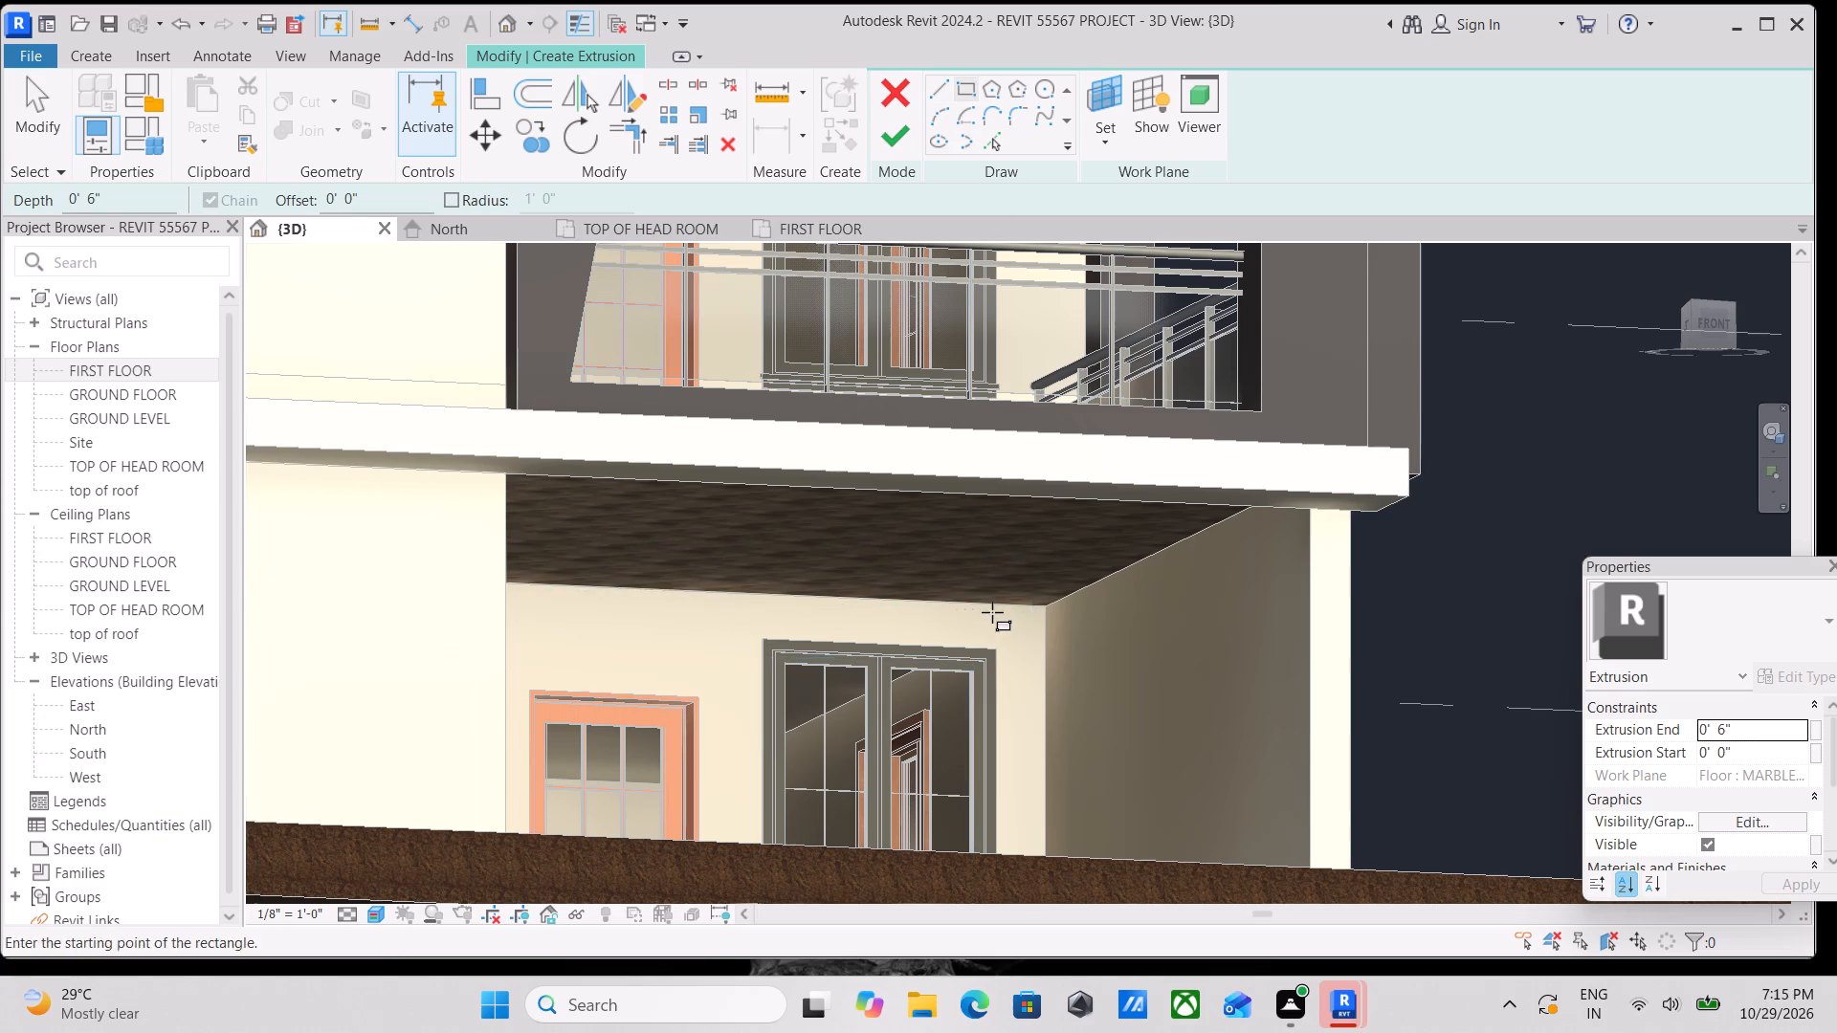
left_click(1050, 607)
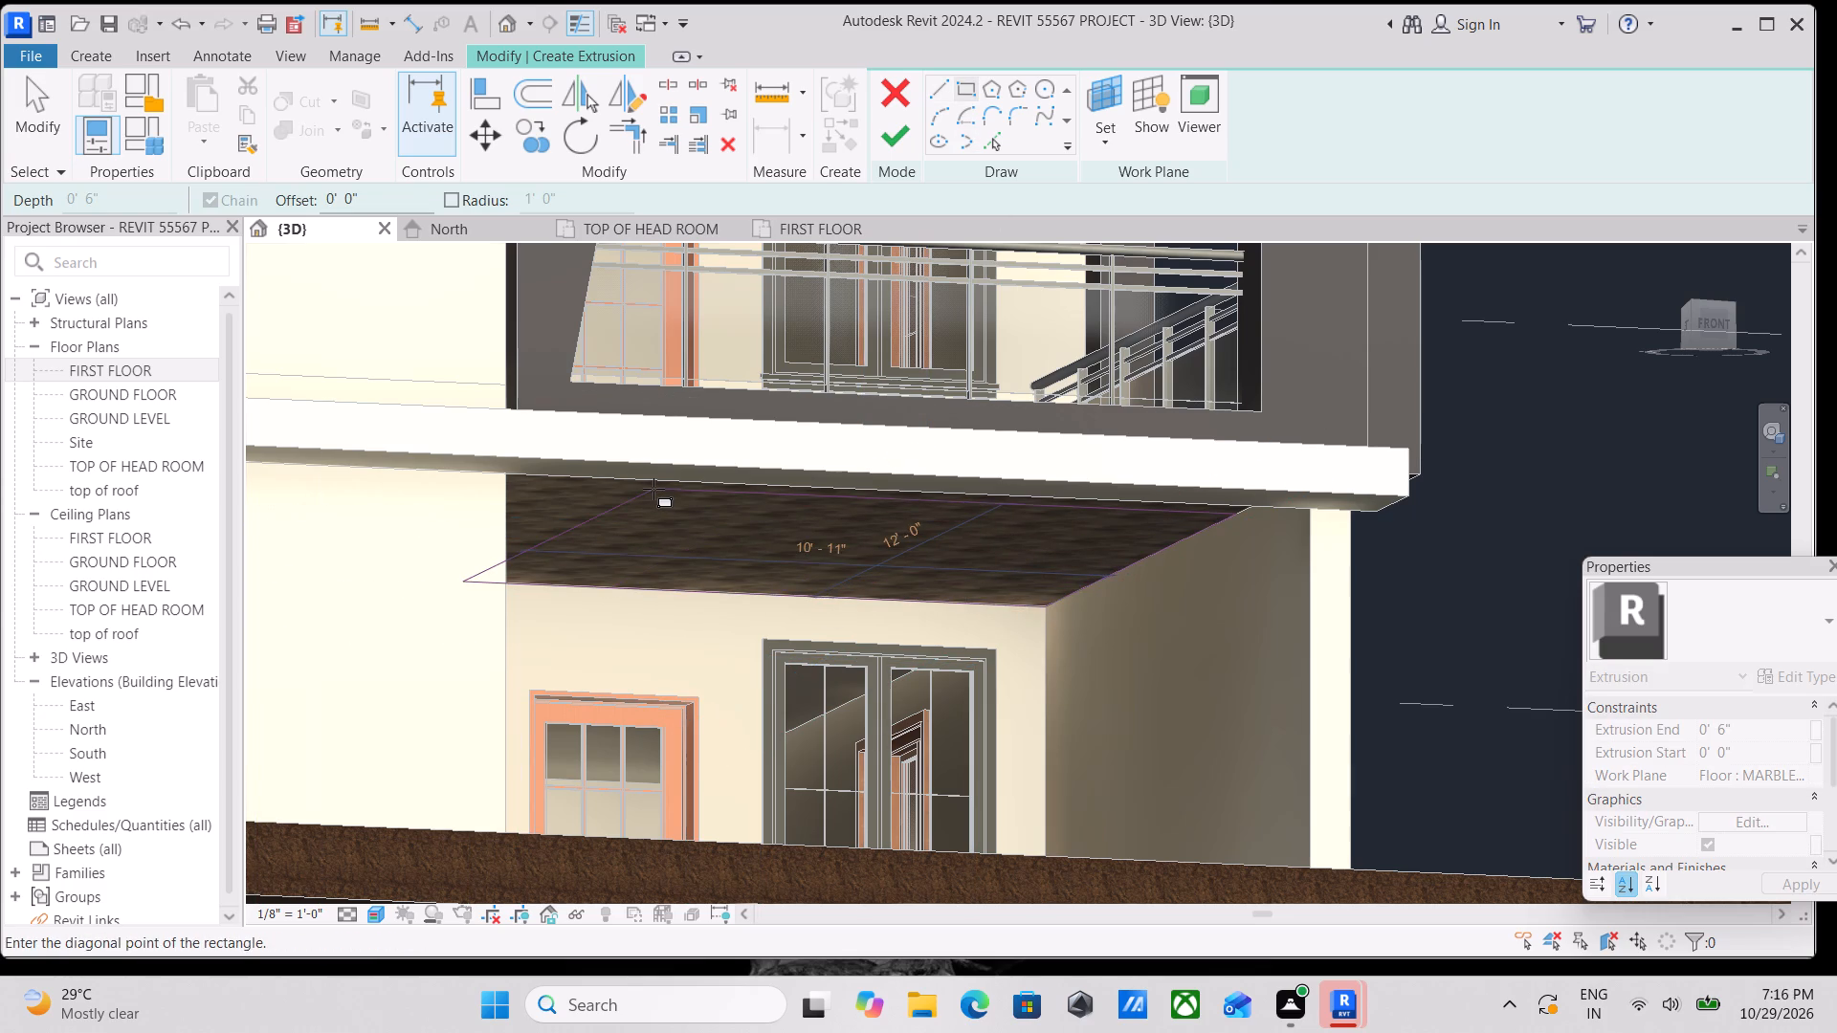
middle_click_drag(653, 488, 504, 453, "shift")
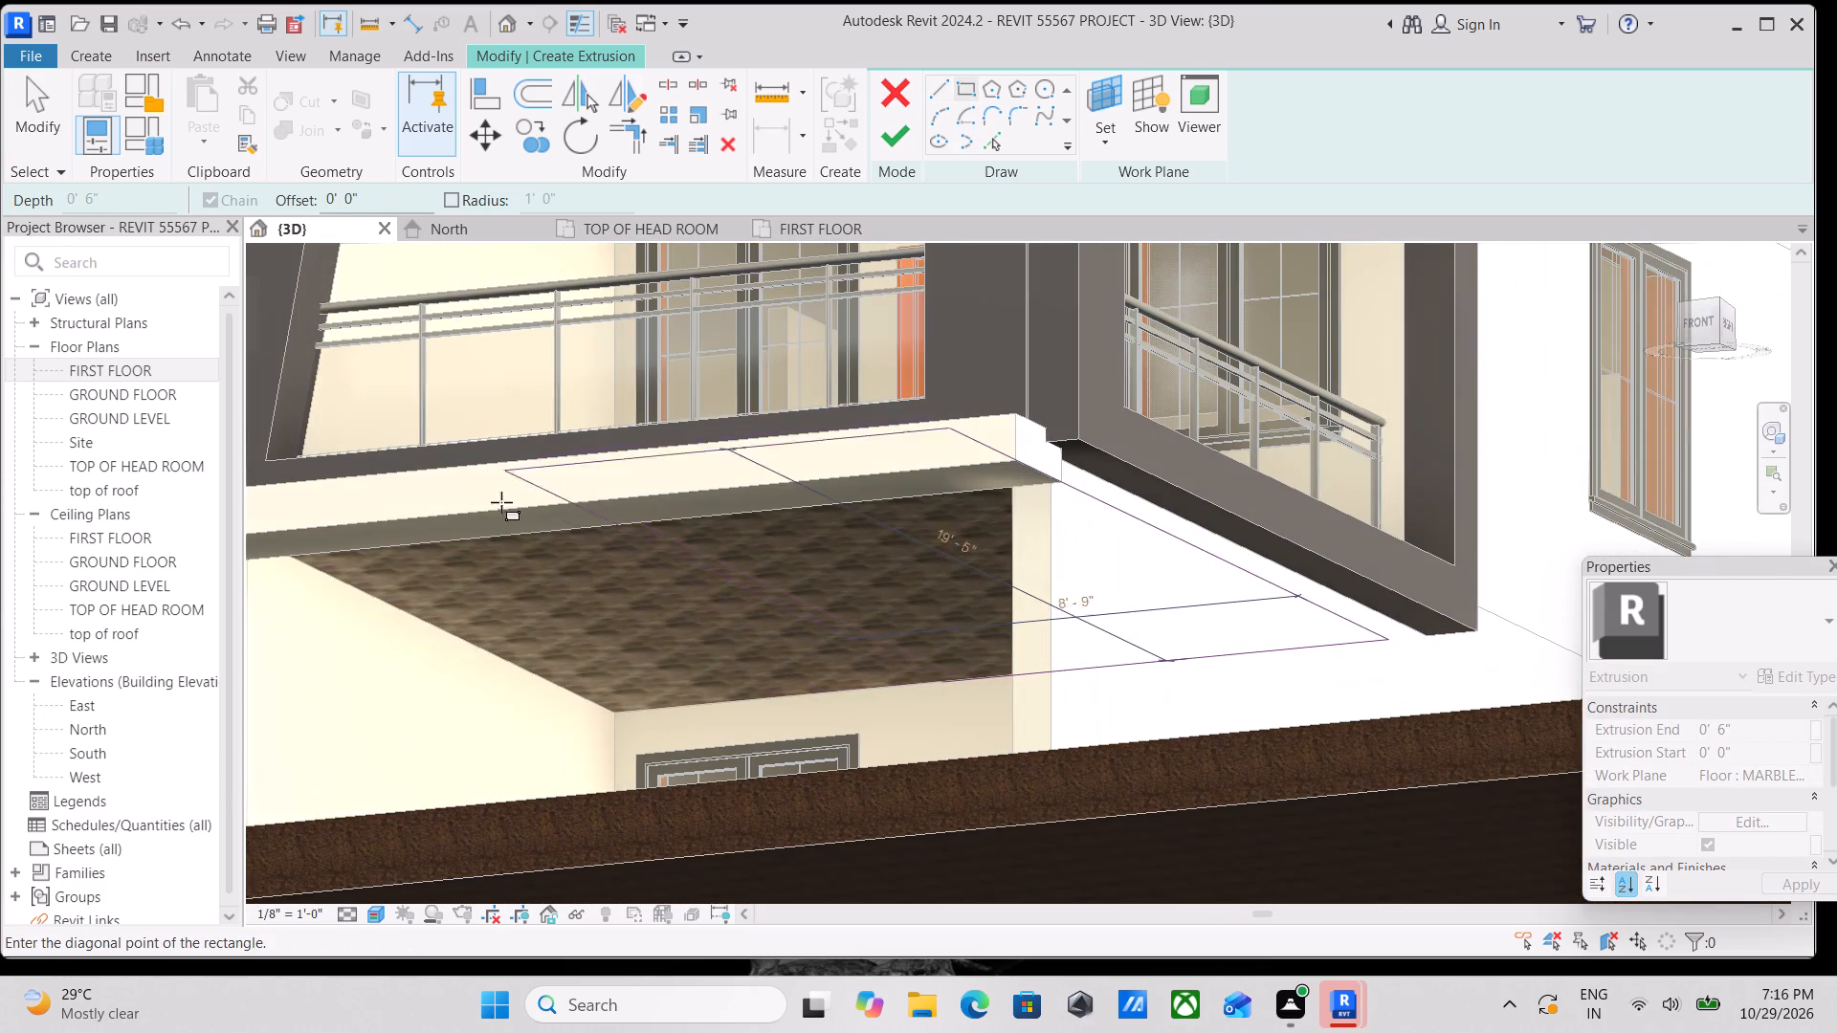
scroll(336, 564, "down", 1)
middle_click_drag(336, 564, 533, 483)
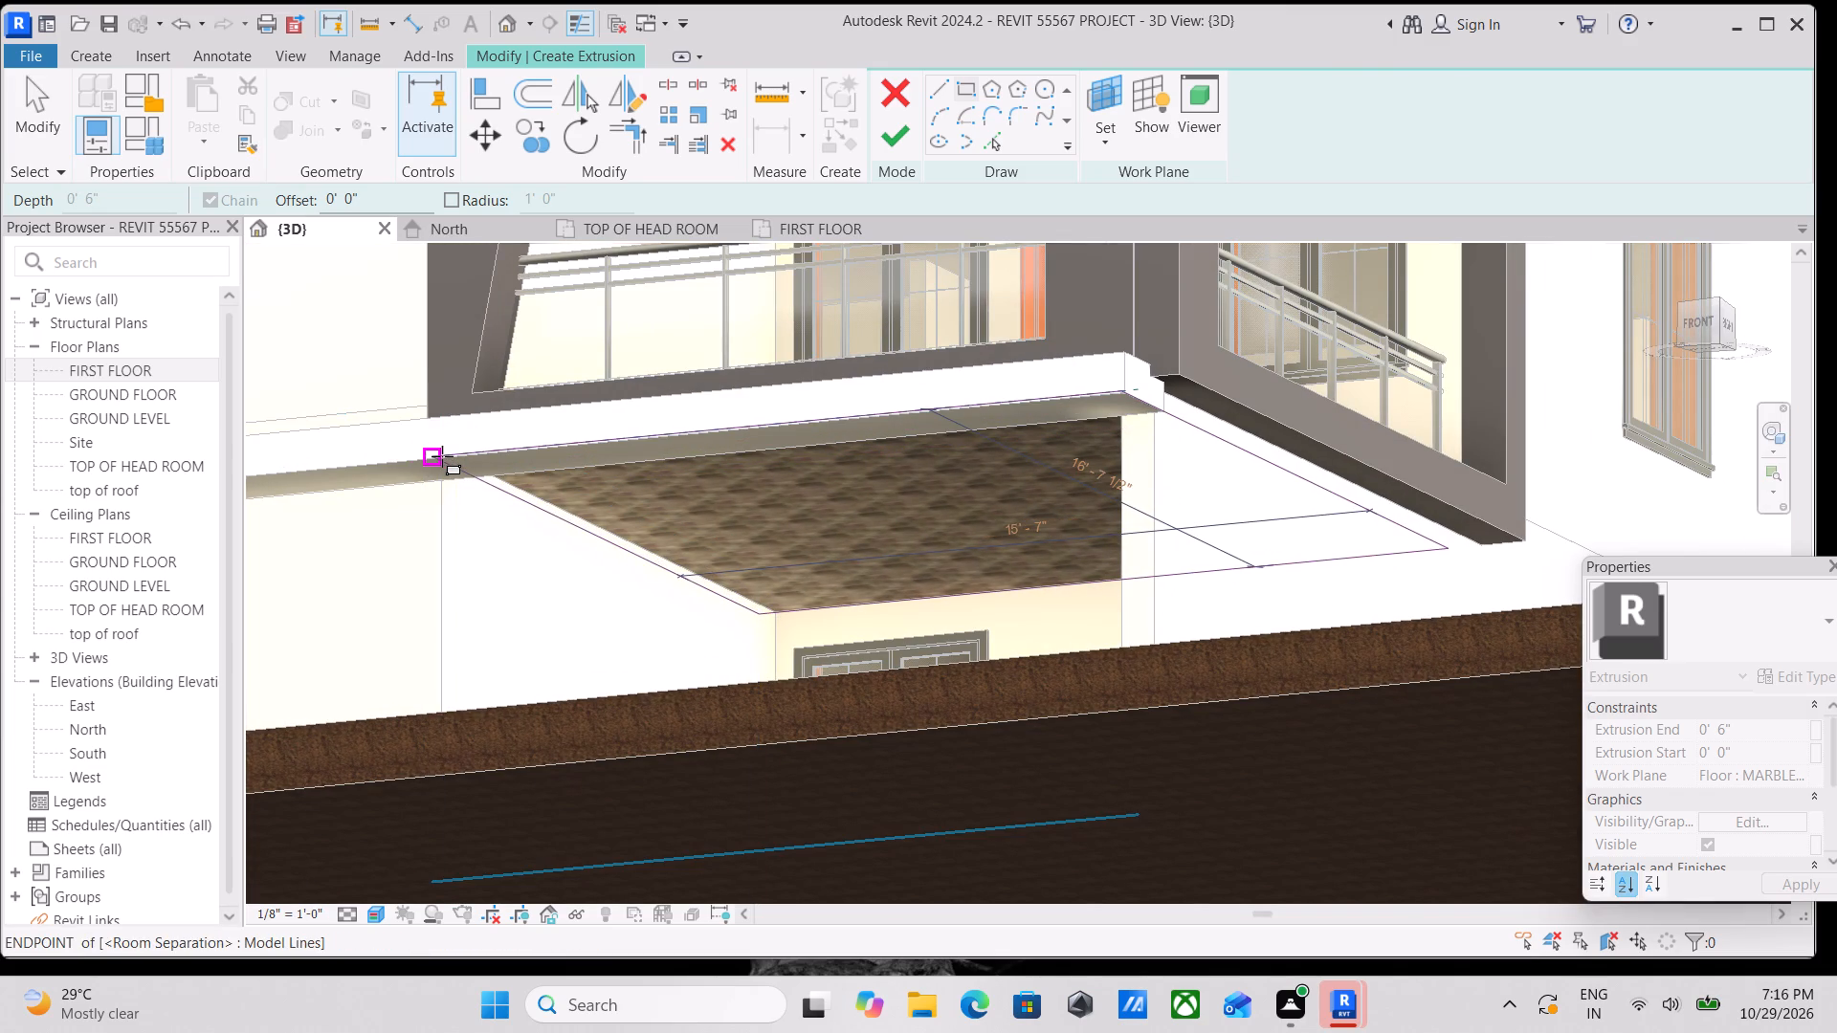
left_click(436, 455)
scroll(707, 526, "down", 1)
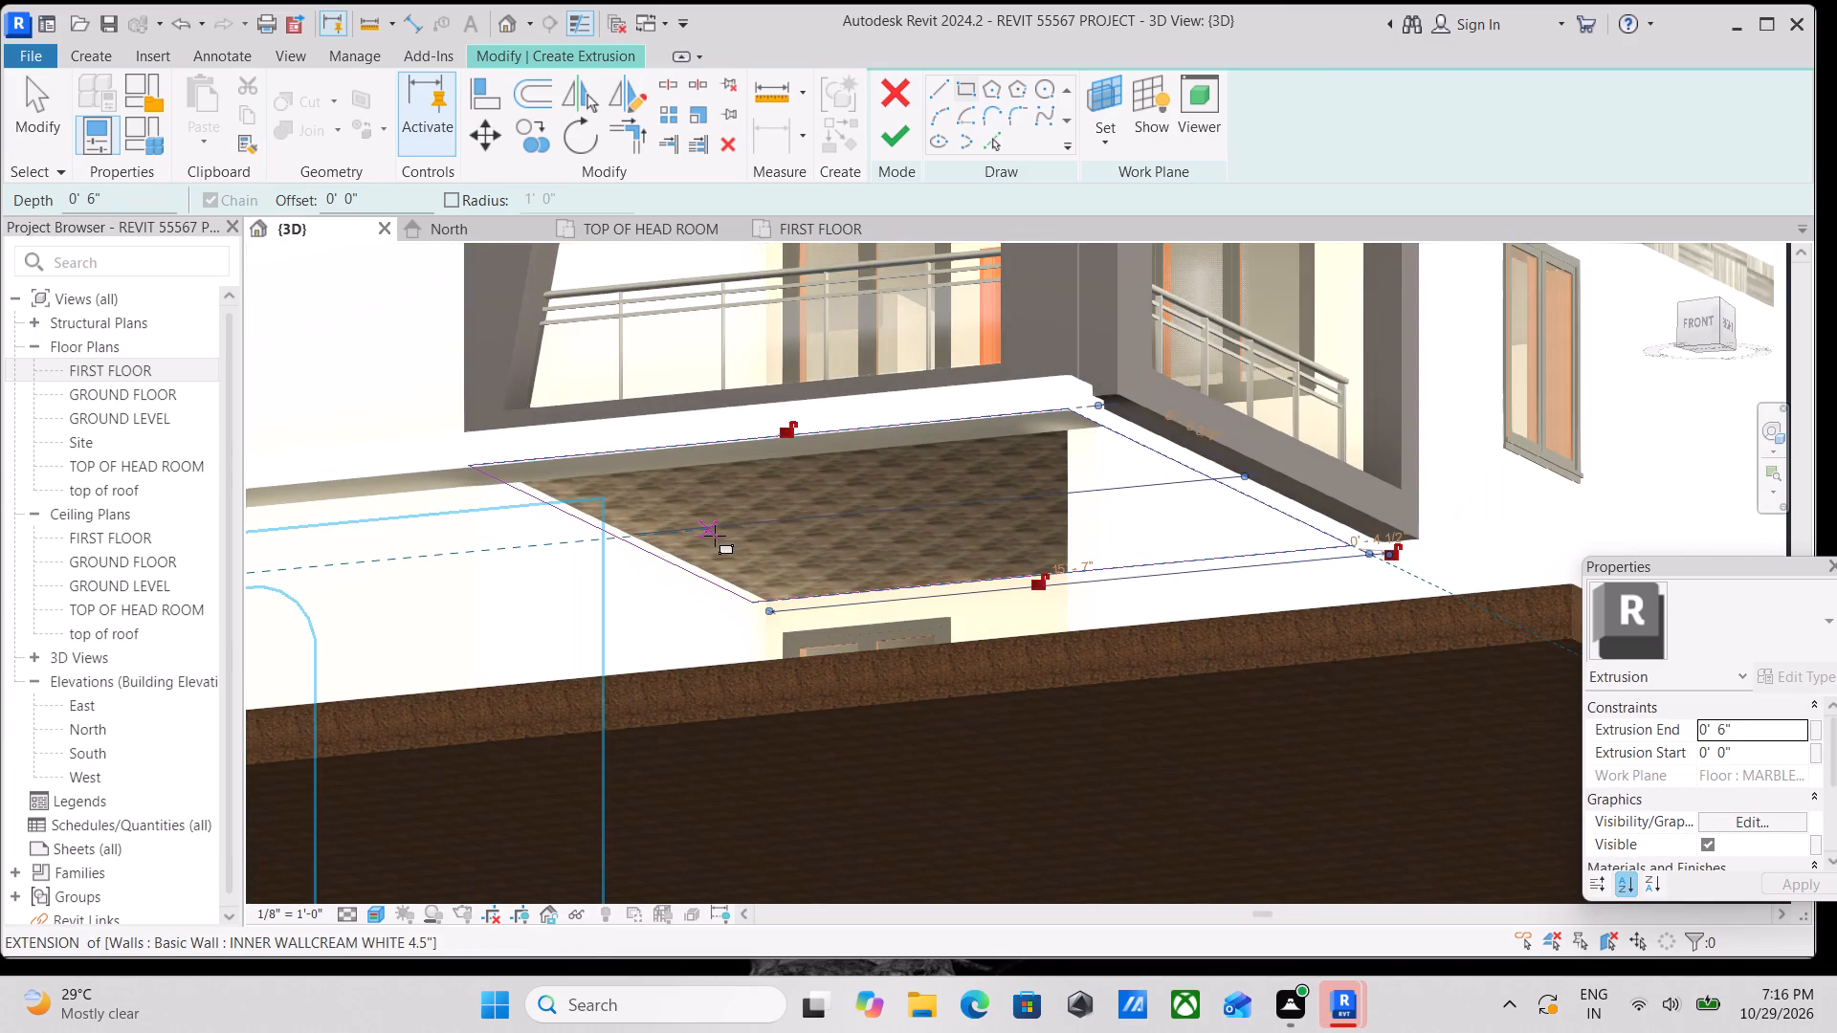
middle_click_drag(669, 587, 756, 680, "shift")
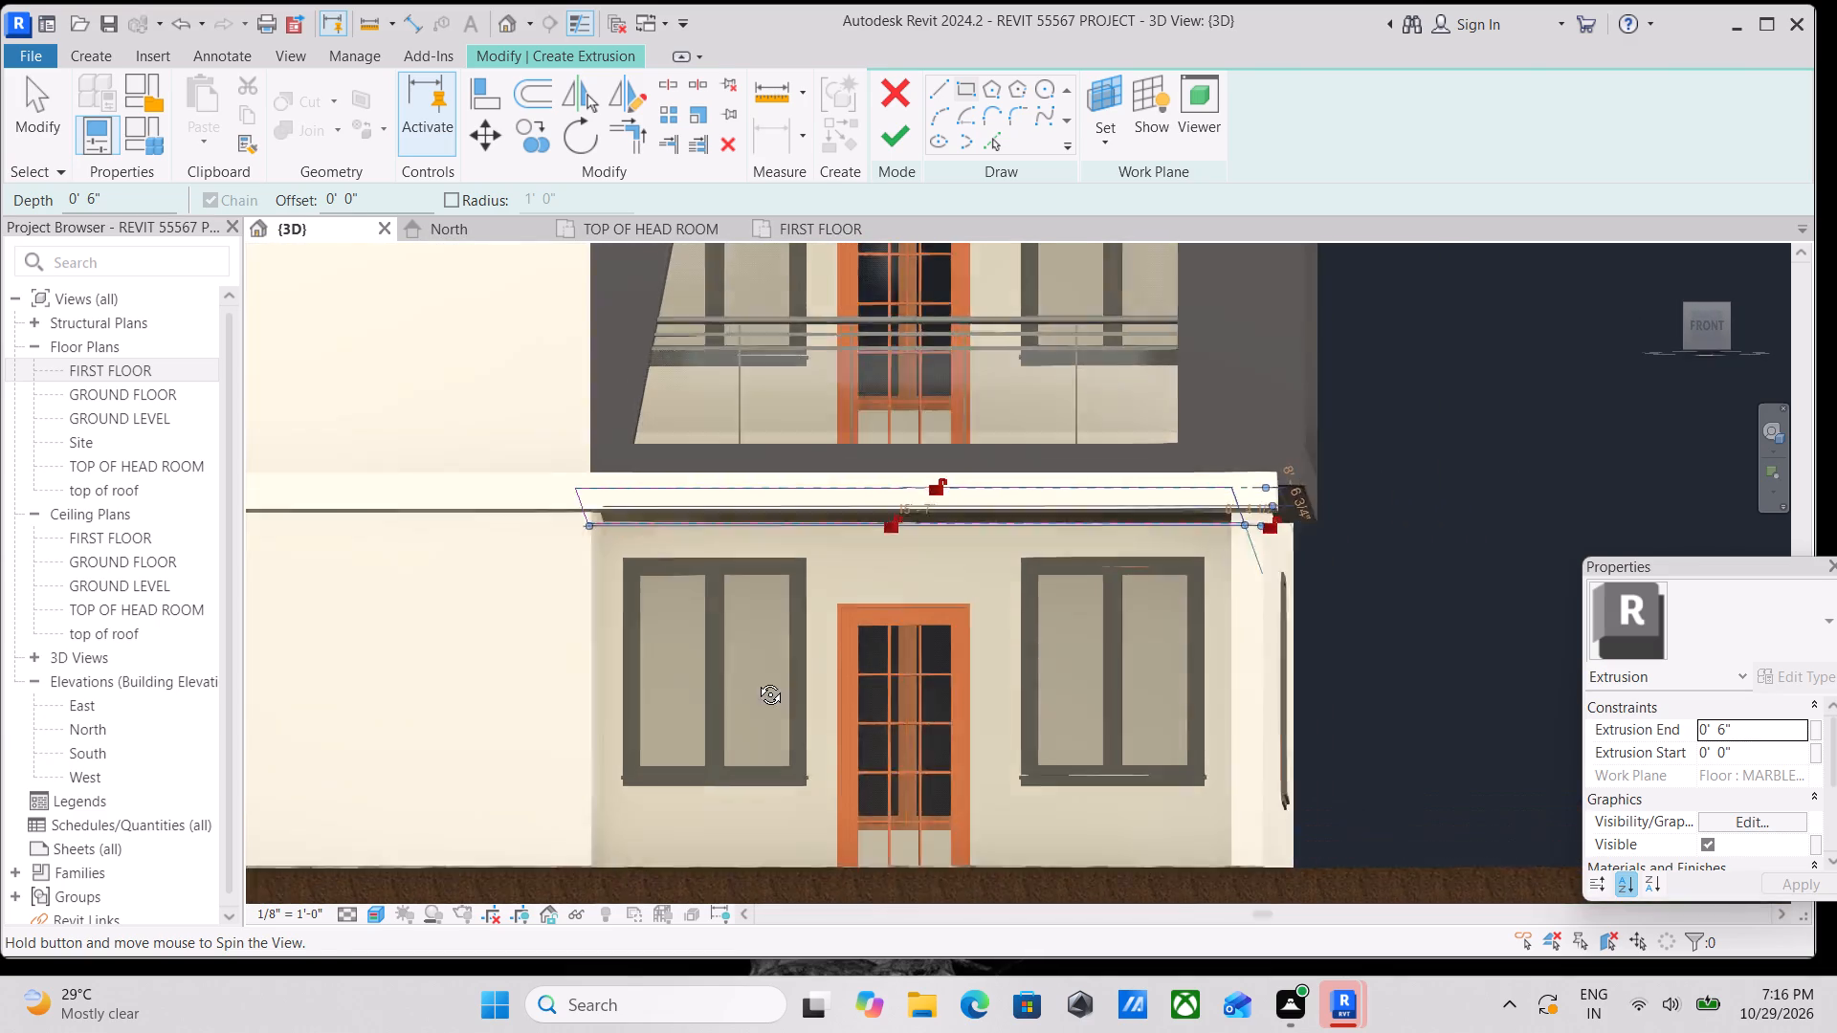
middle_click_drag(756, 680, 758, 685, "shift")
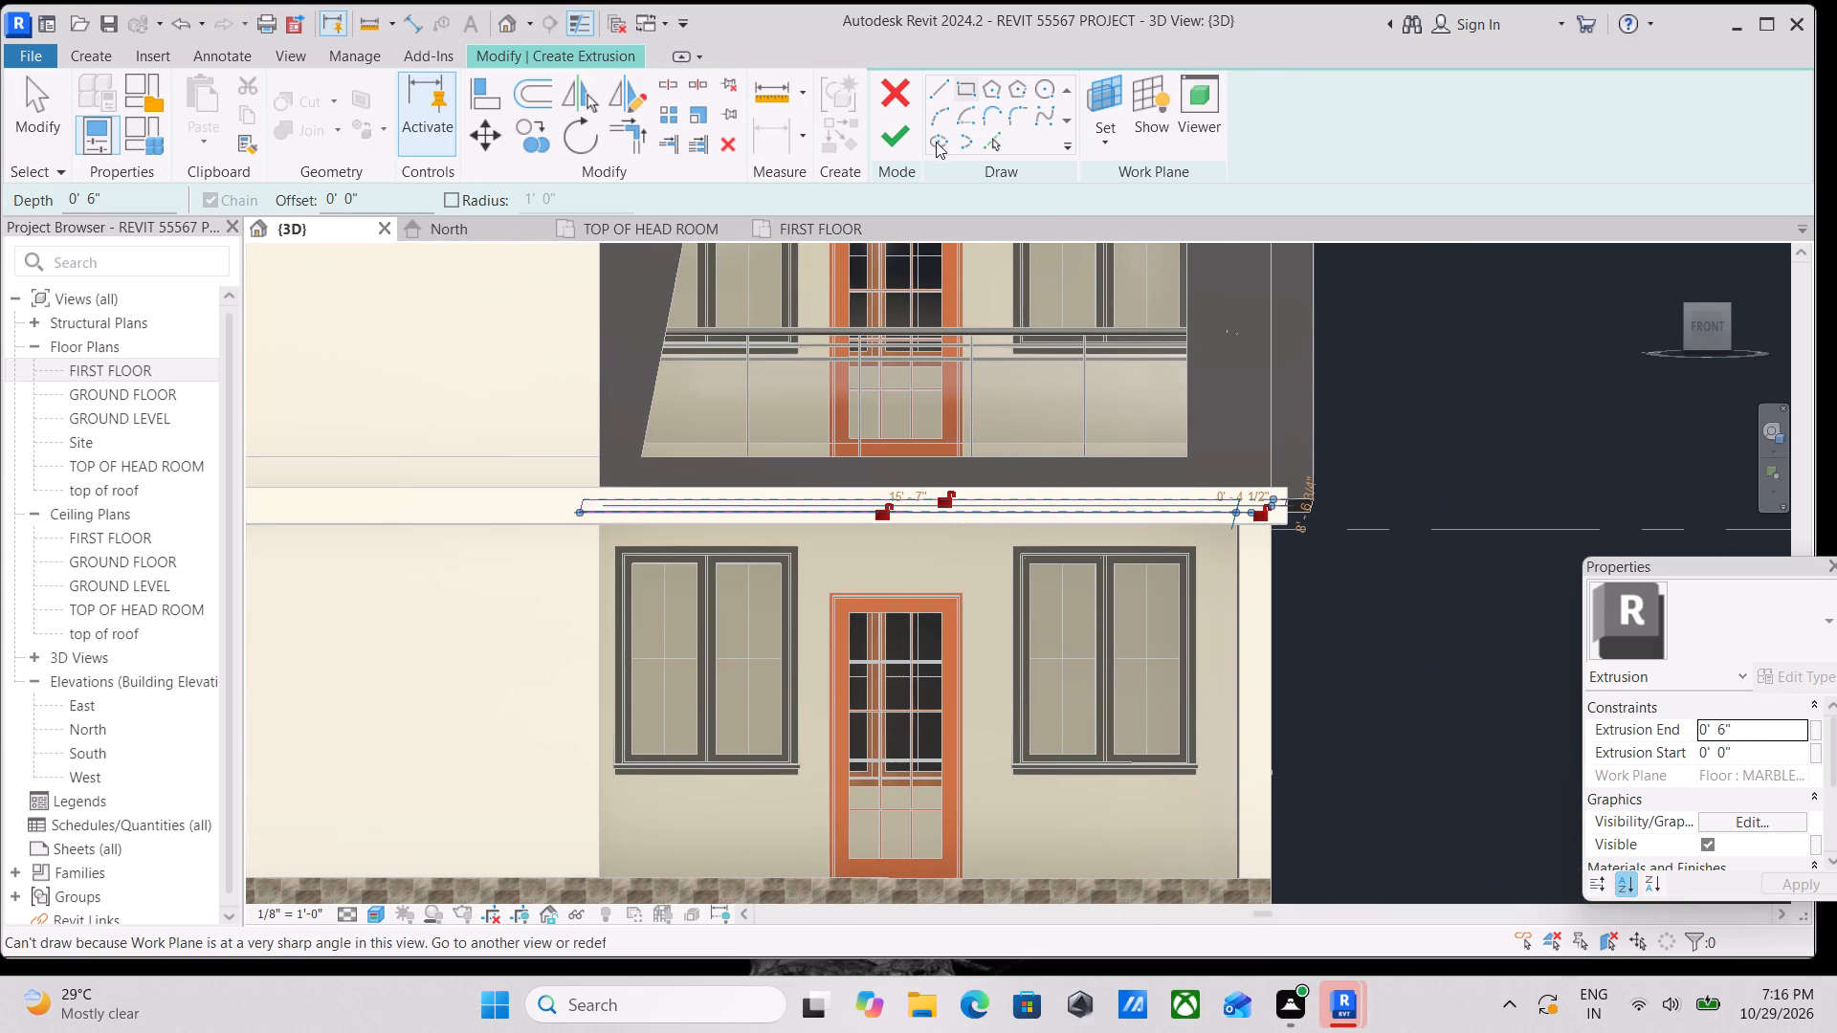
Finish the porch ceiling extrusion with a 0' 6" depth and complete the in-place model.
left_click(899, 143)
scroll(1039, 582, "down", 1)
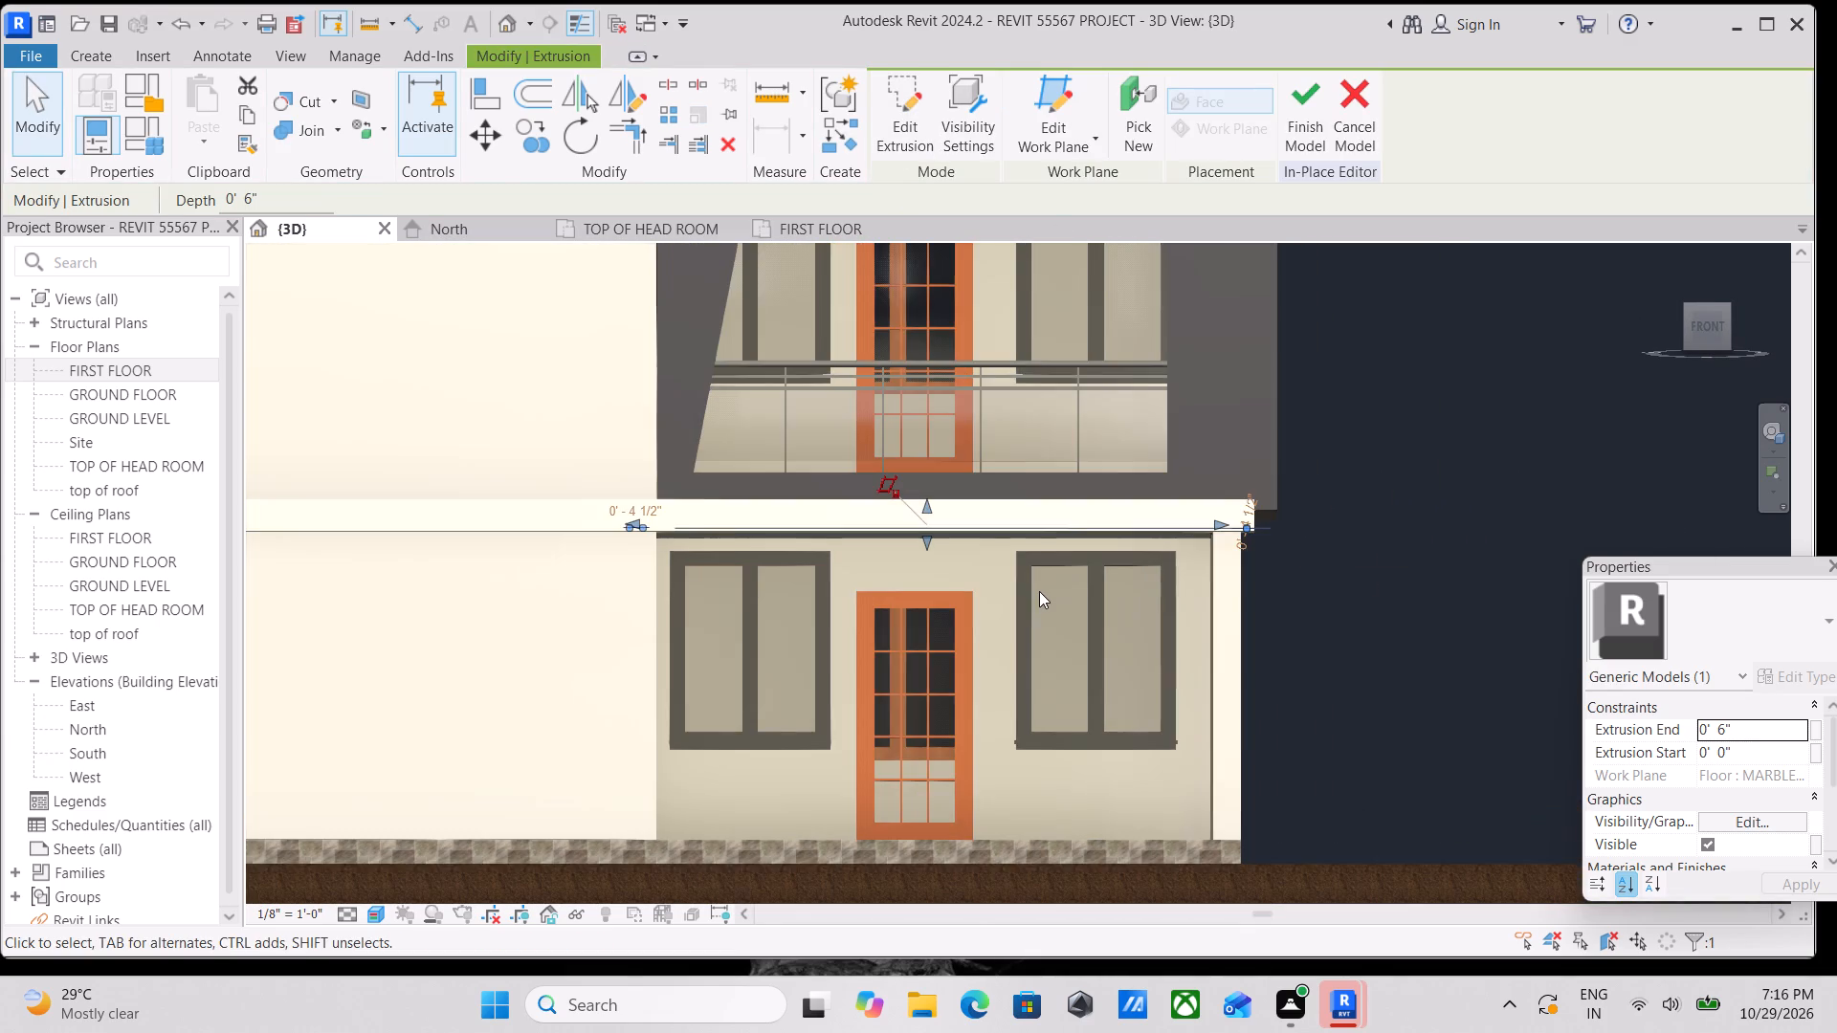
middle_click_drag(1039, 591, 1089, 730, "shift")
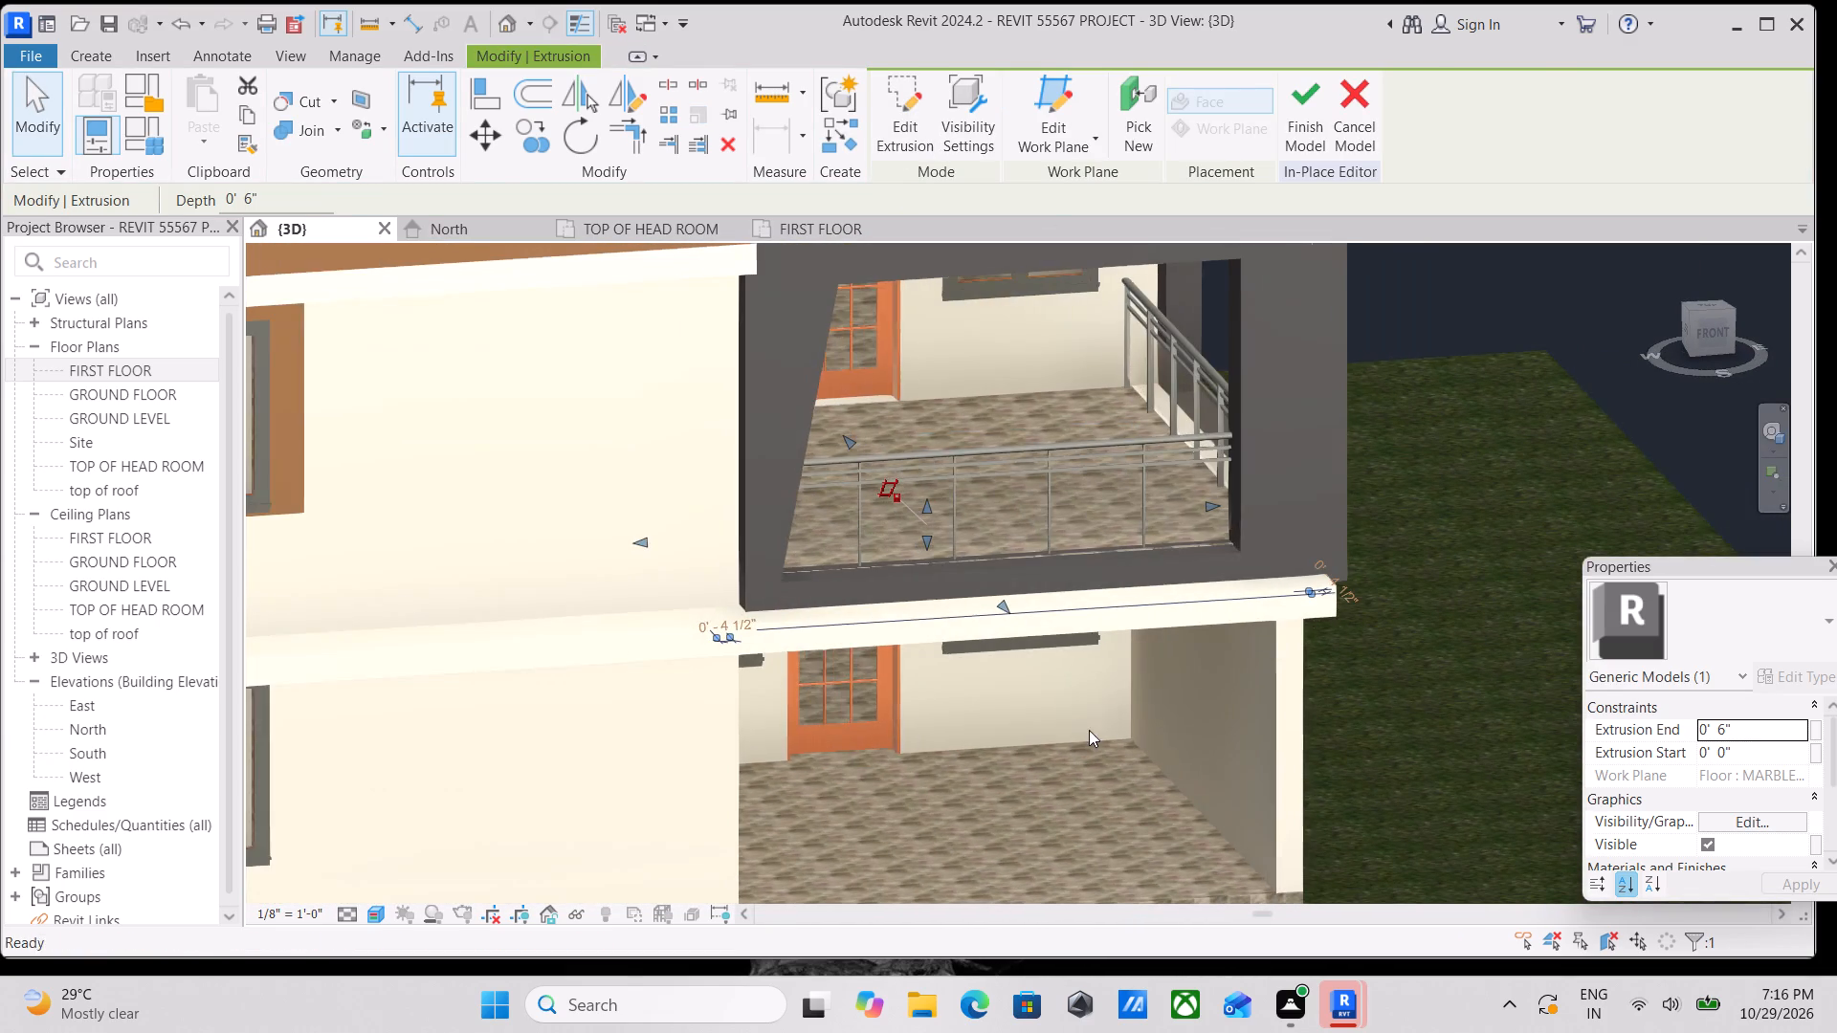
left_click(1292, 101)
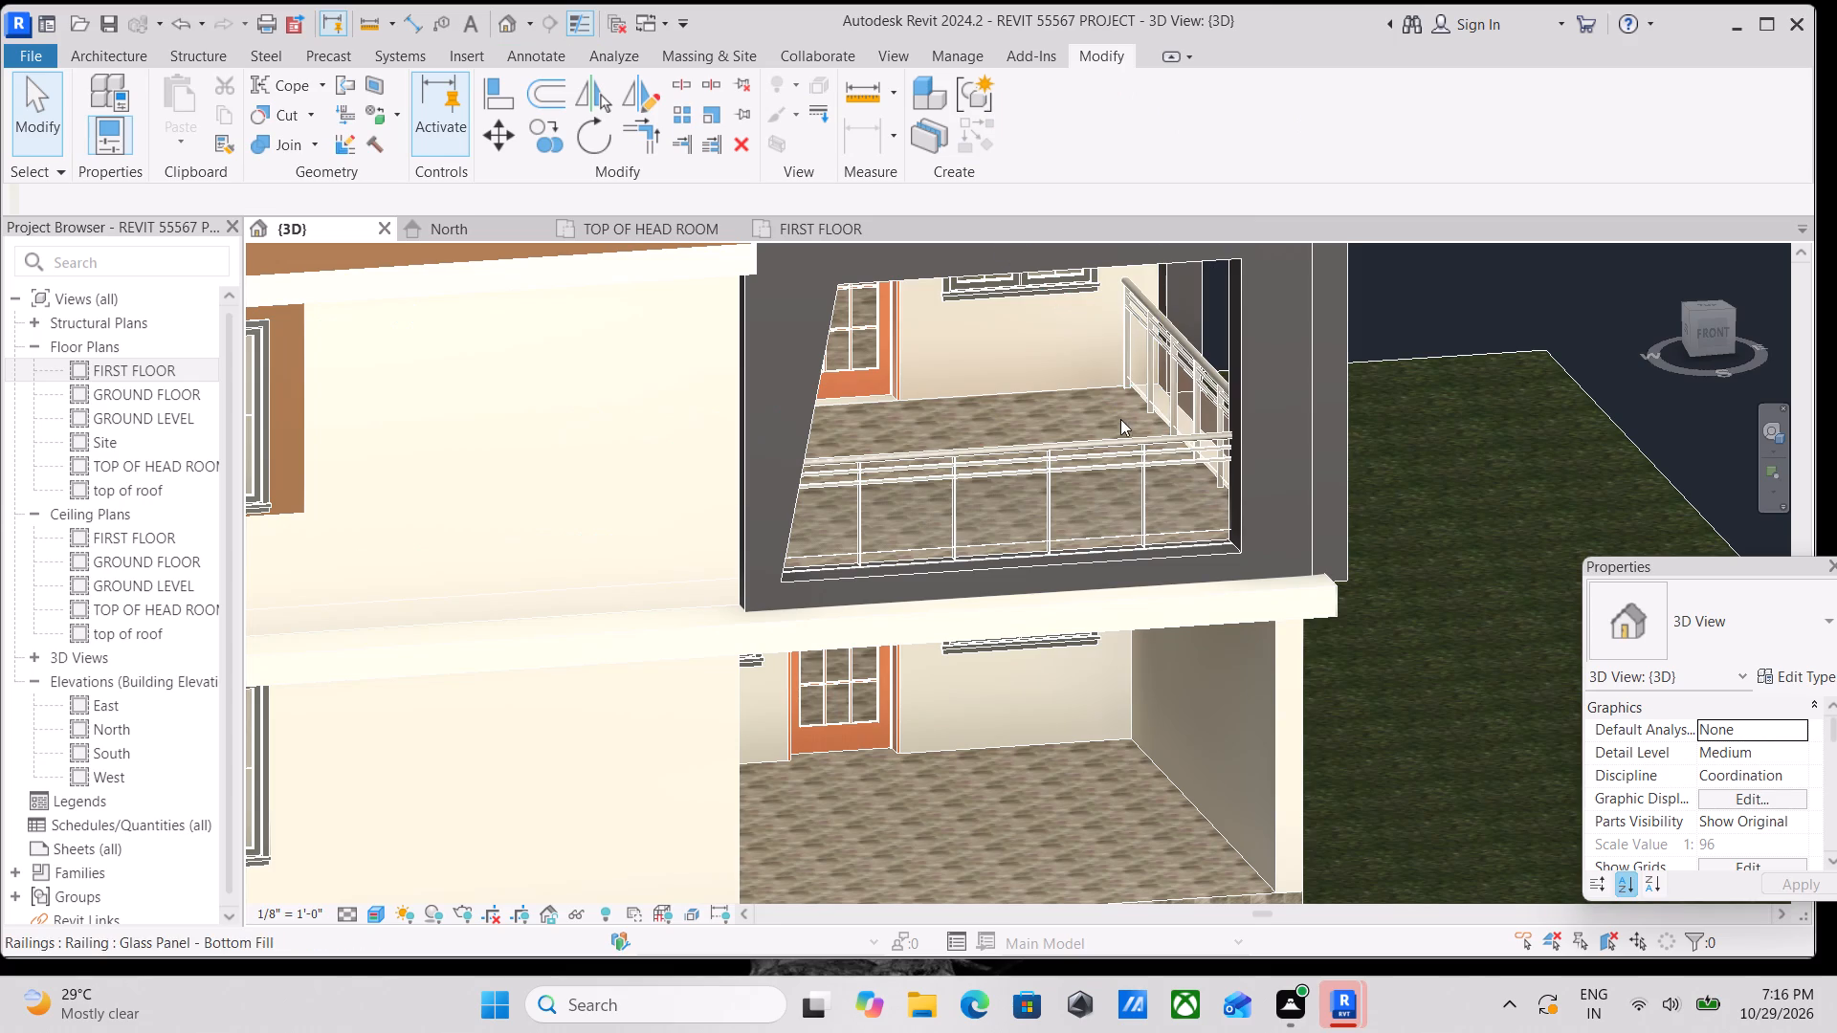
Examine the porch ceiling panel from below and the front facade with its balcony frames from several angles.
middle_click_drag(1056, 573, 986, 377, "shift")
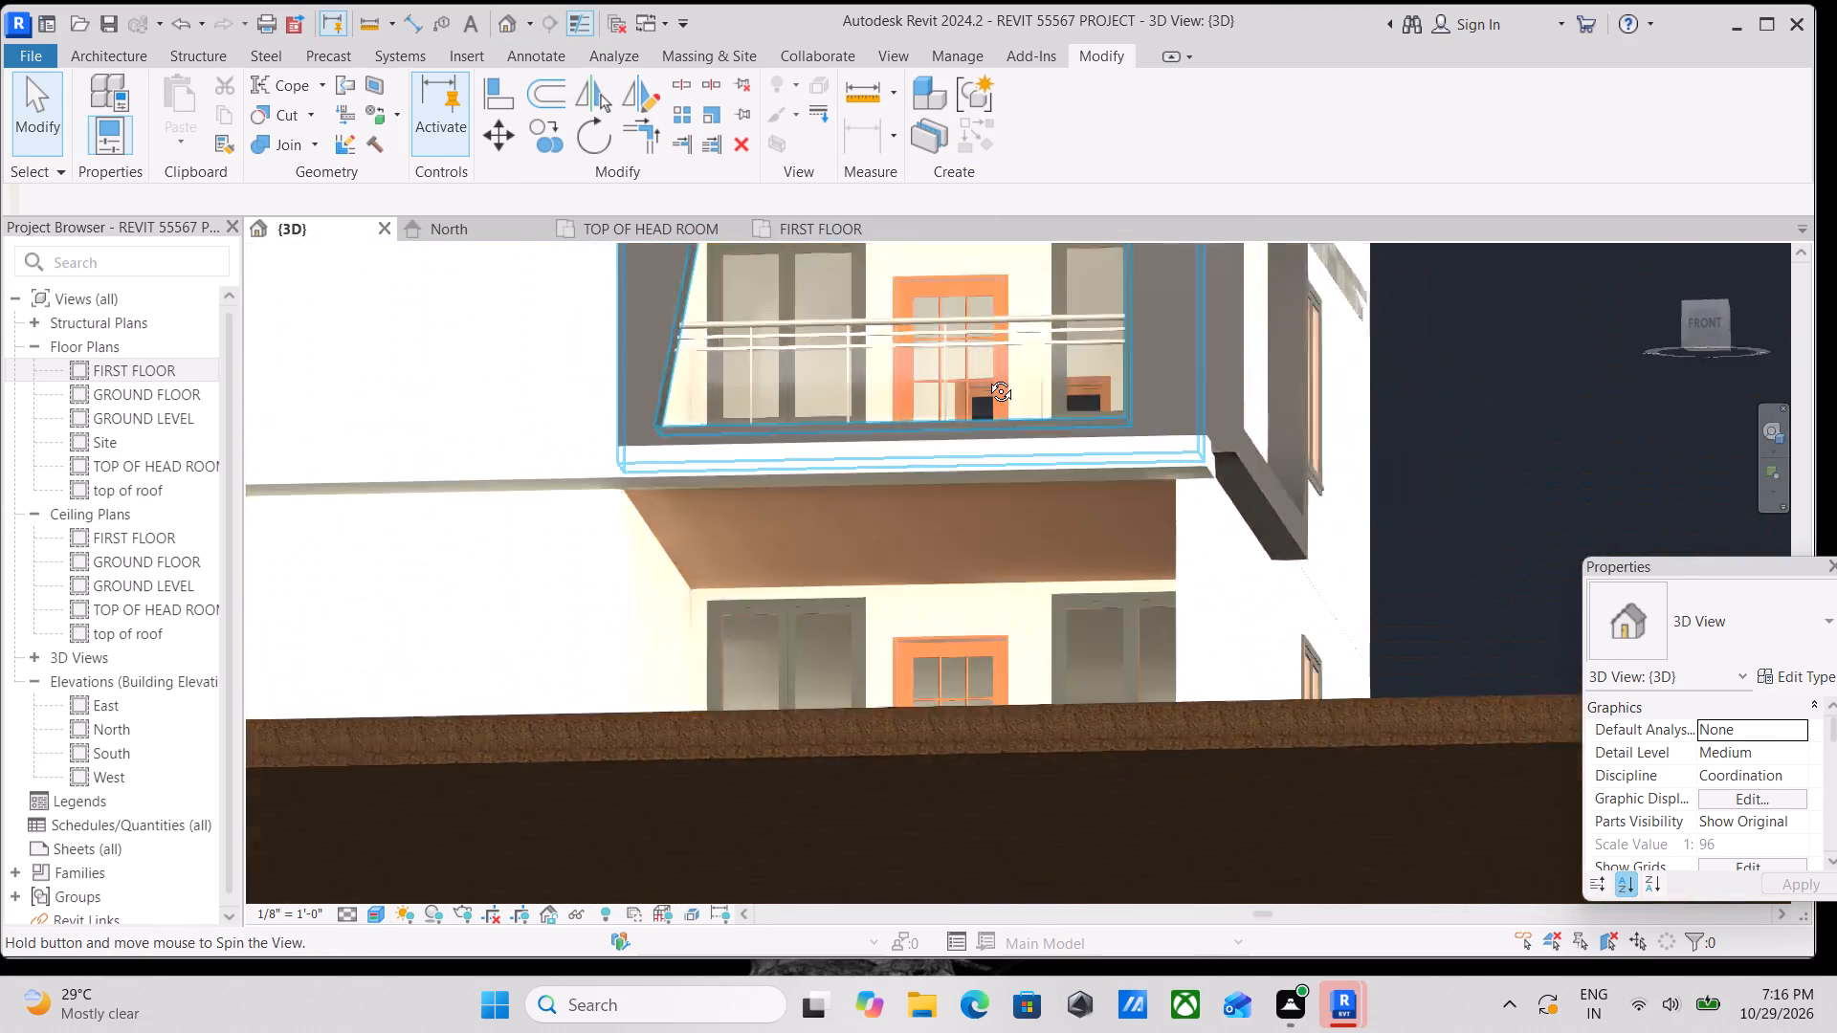
middle_click_drag(986, 377, 988, 384, "shift")
scroll(956, 517, "up", 6)
middle_click_drag(996, 476, 906, 394, "shift")
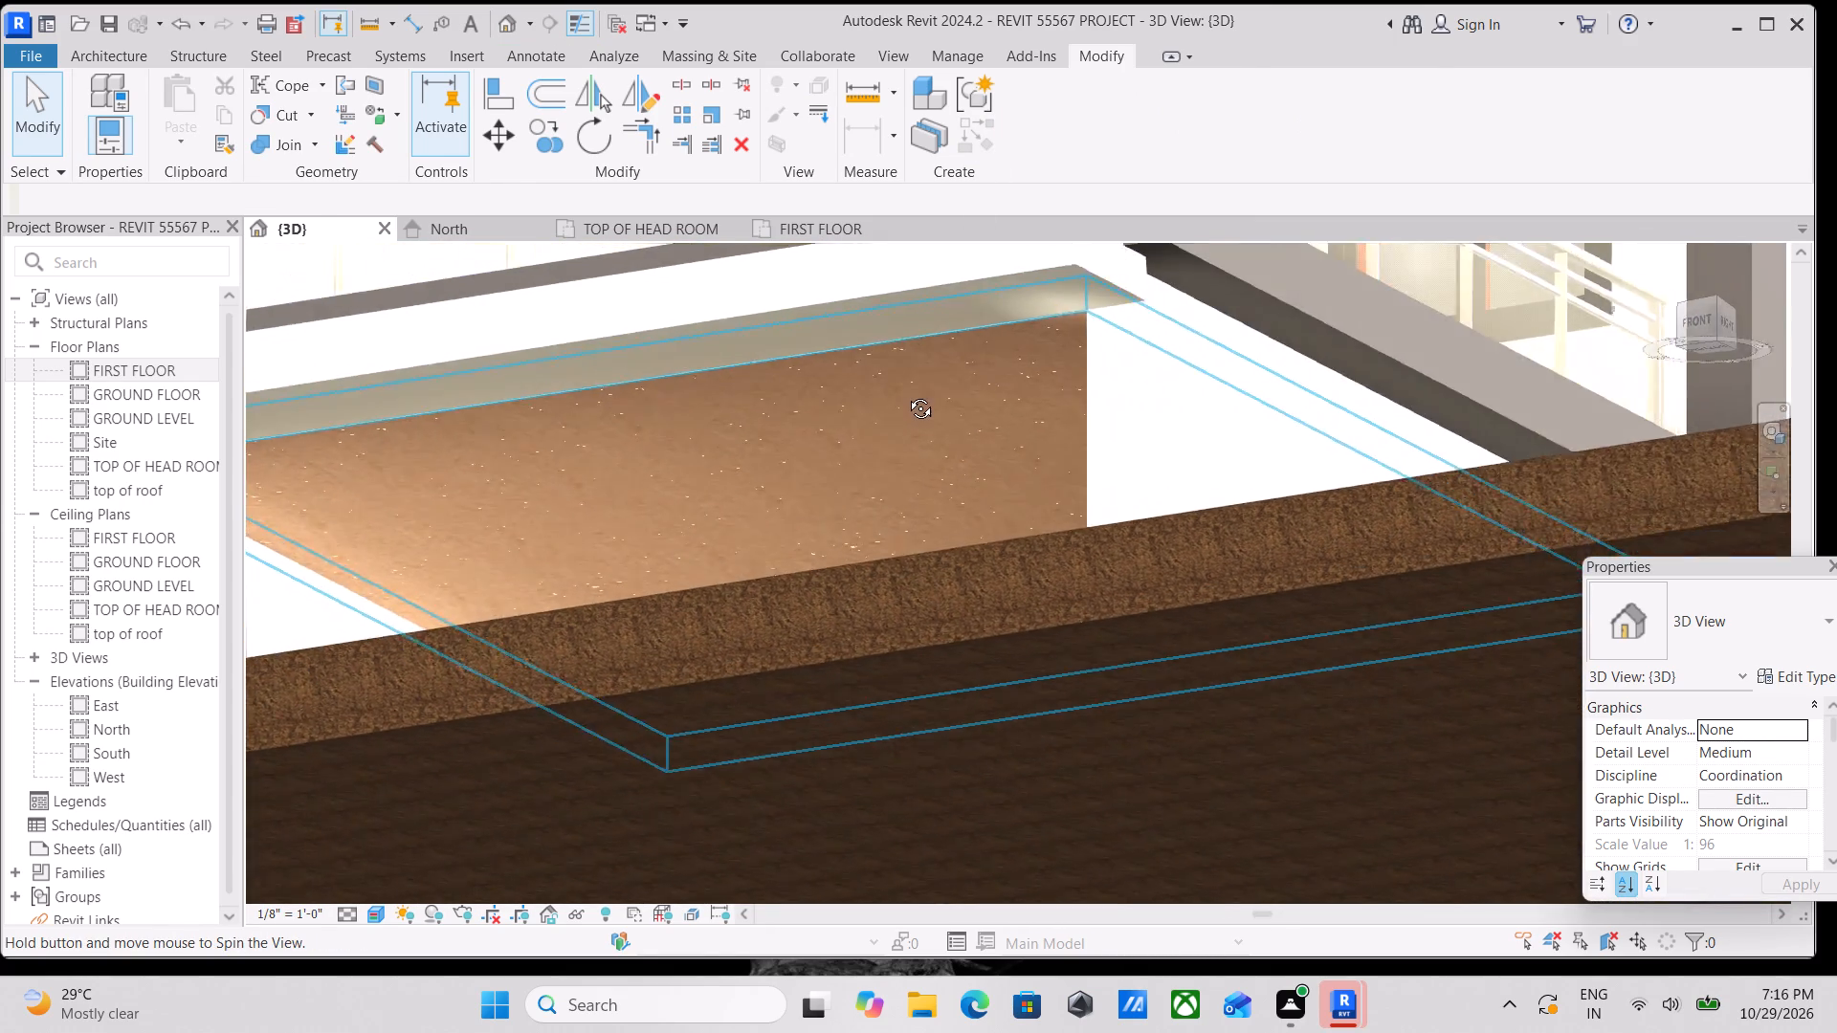
middle_click_drag(906, 394, 1018, 645, "shift")
scroll(896, 411, "down", 3)
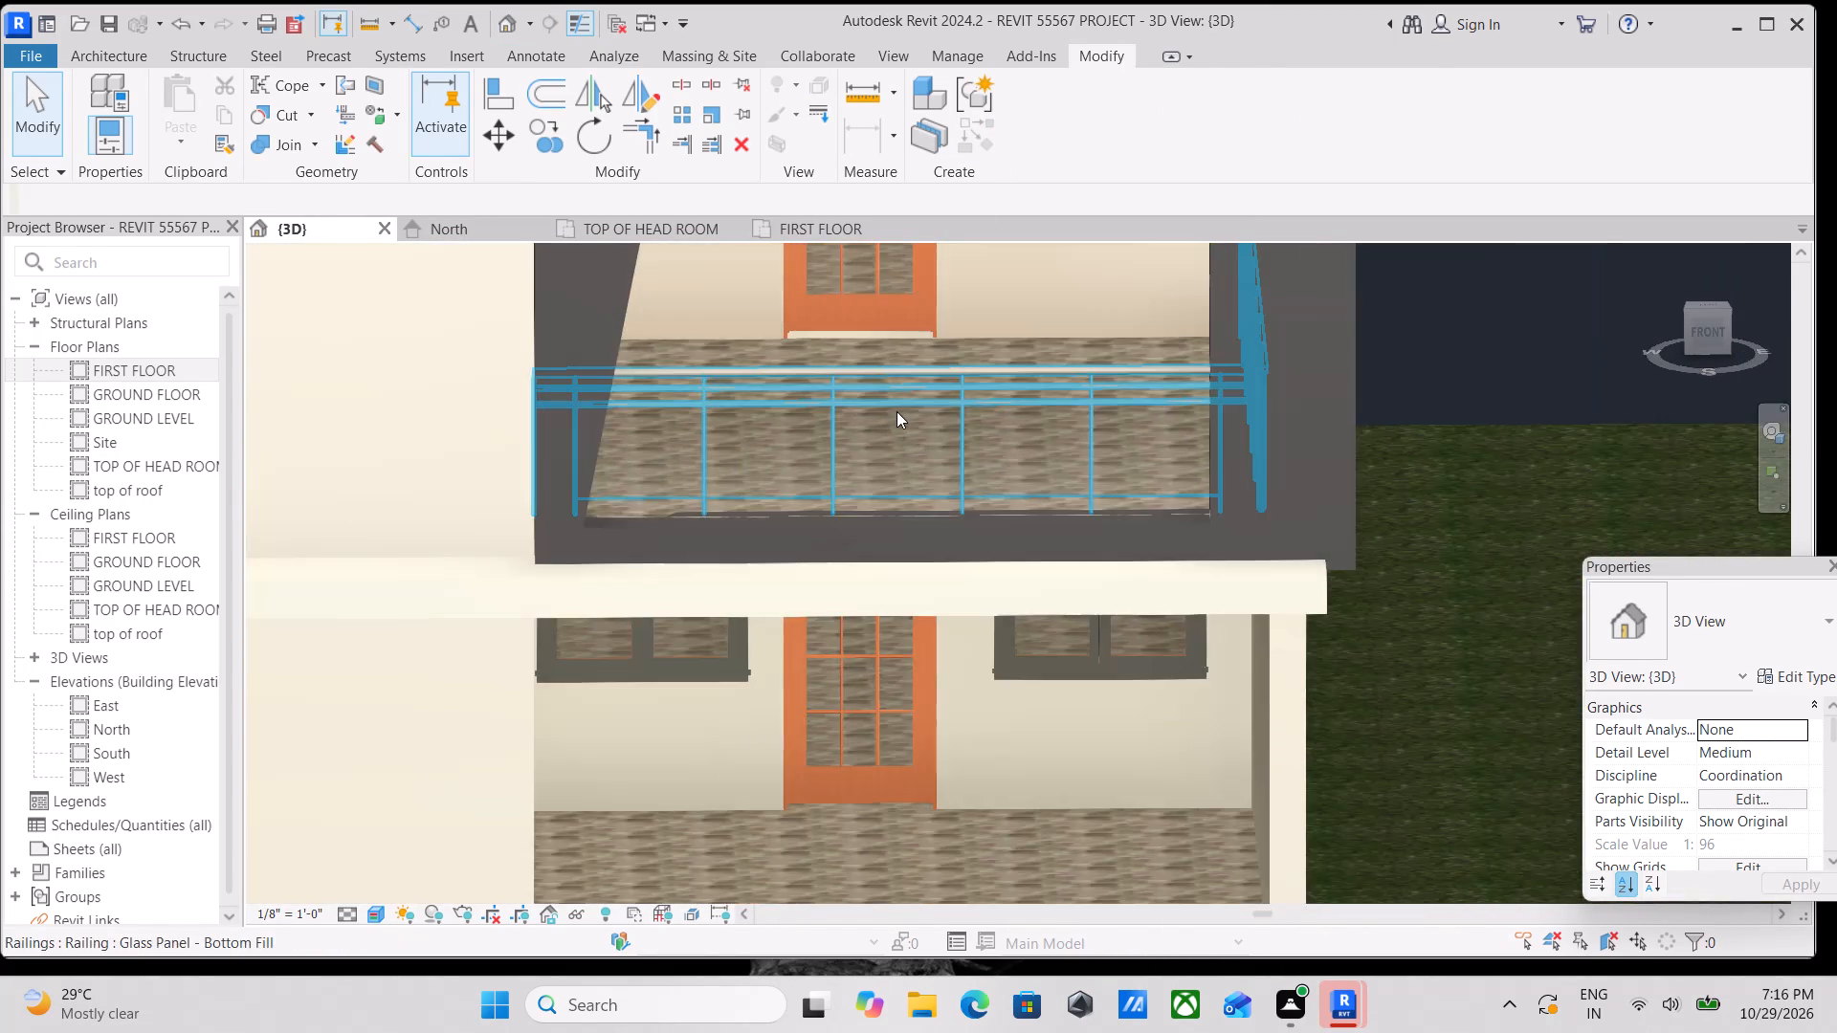
scroll(896, 411, "down", 2)
middle_click_drag(896, 411, 975, 484)
scroll(977, 374, "down", 2)
middle_click_drag(977, 373, 832, 245)
scroll(832, 245, "down", 1)
middle_click_drag(832, 245, 932, 473)
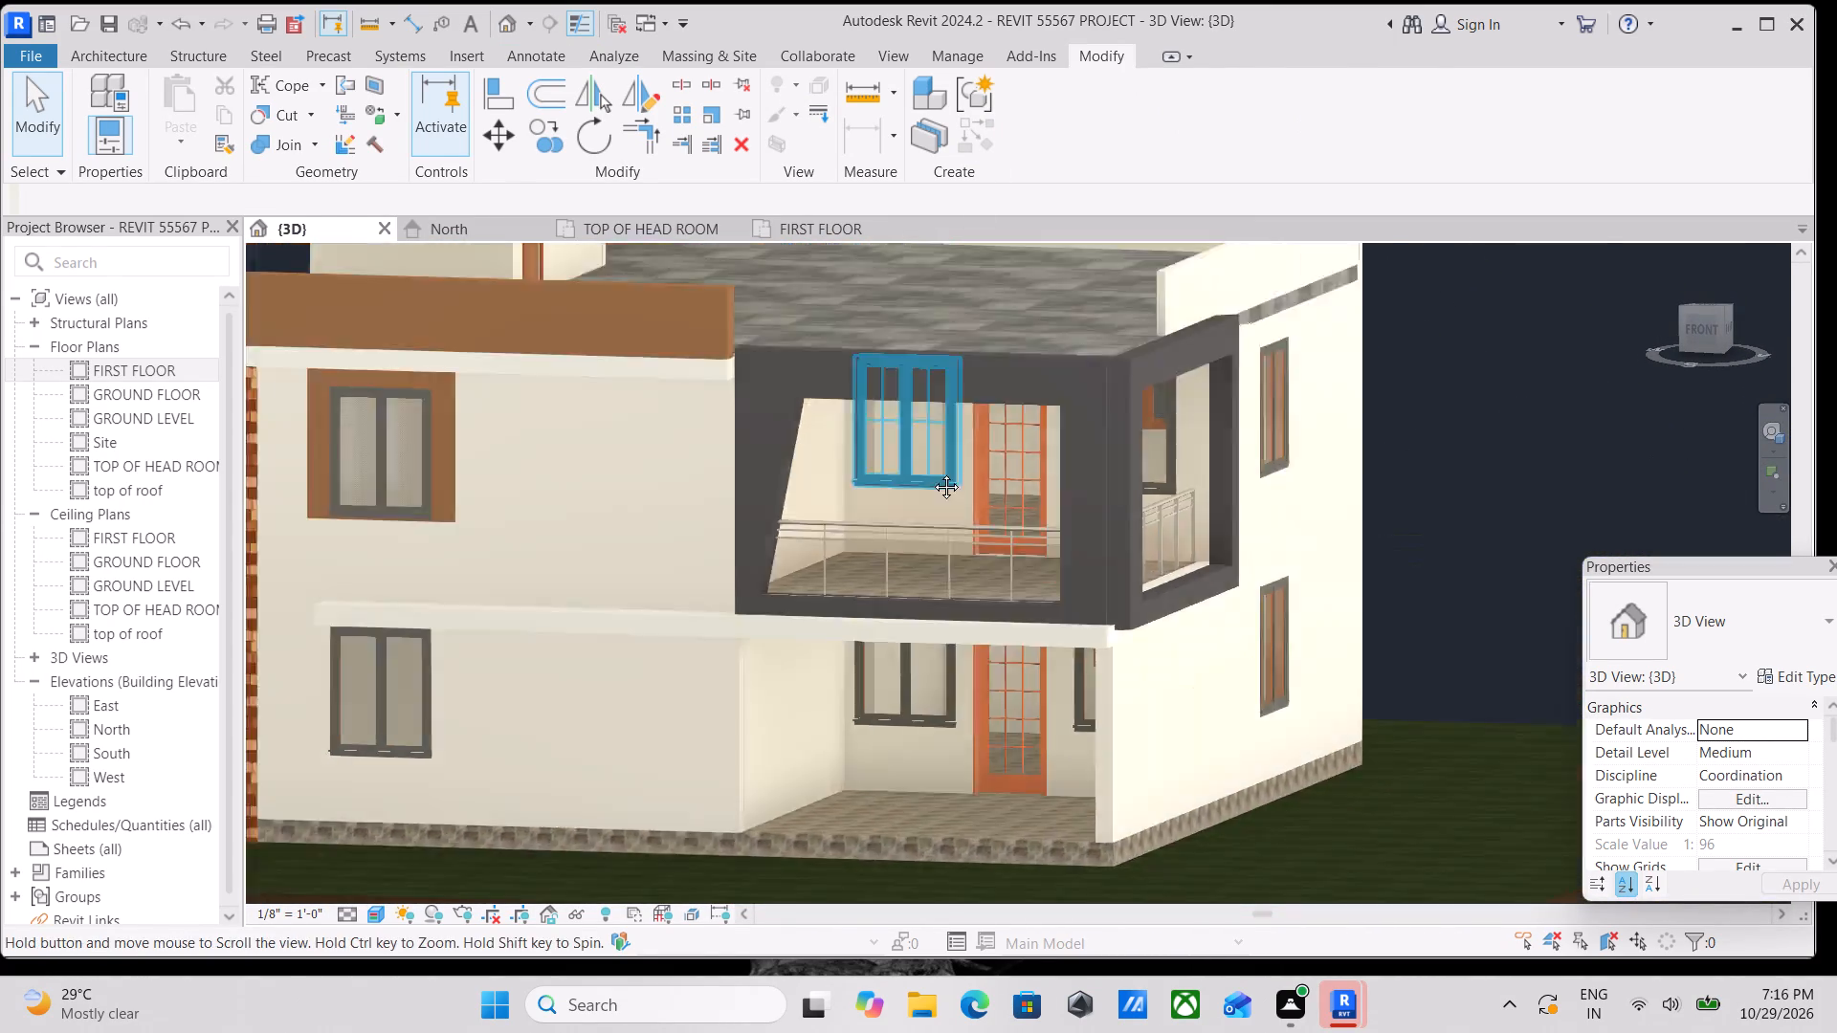
middle_click_drag(932, 473, 939, 480)
middle_click_drag(967, 493, 911, 508, "shift")
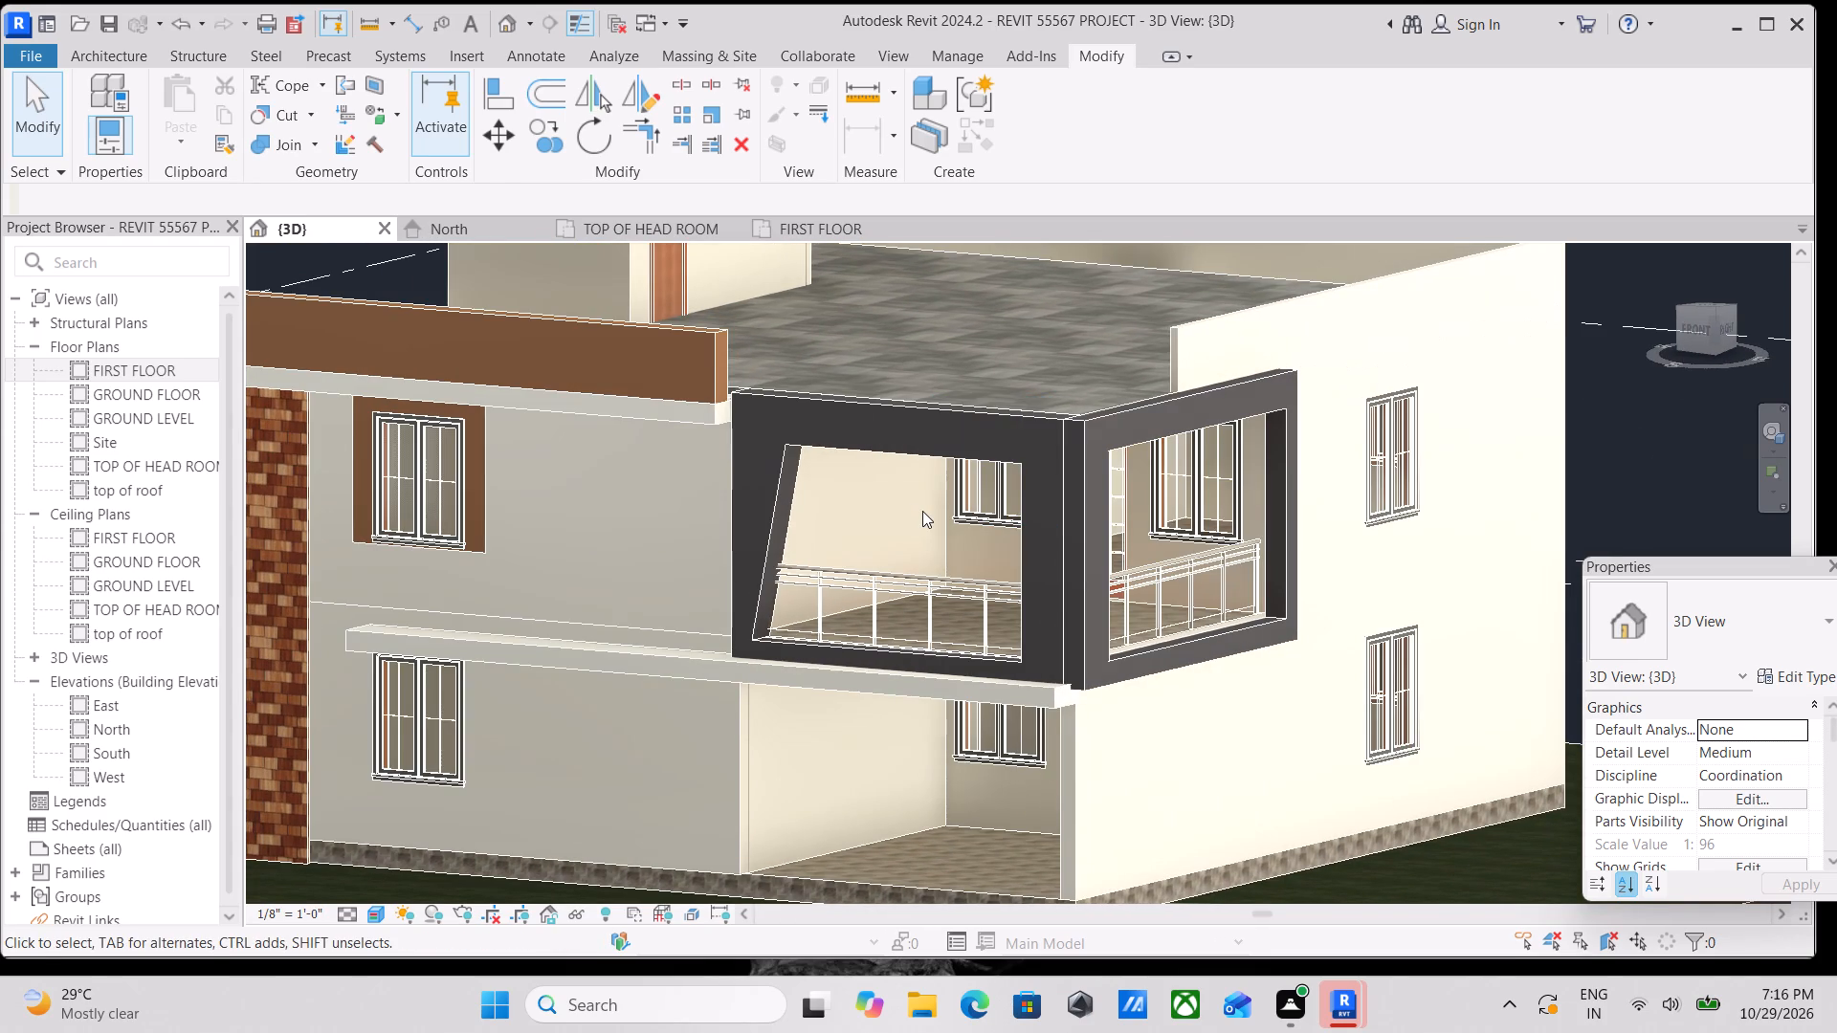
scroll(944, 528, "down", 1)
middle_click_drag(940, 588, 1102, 382)
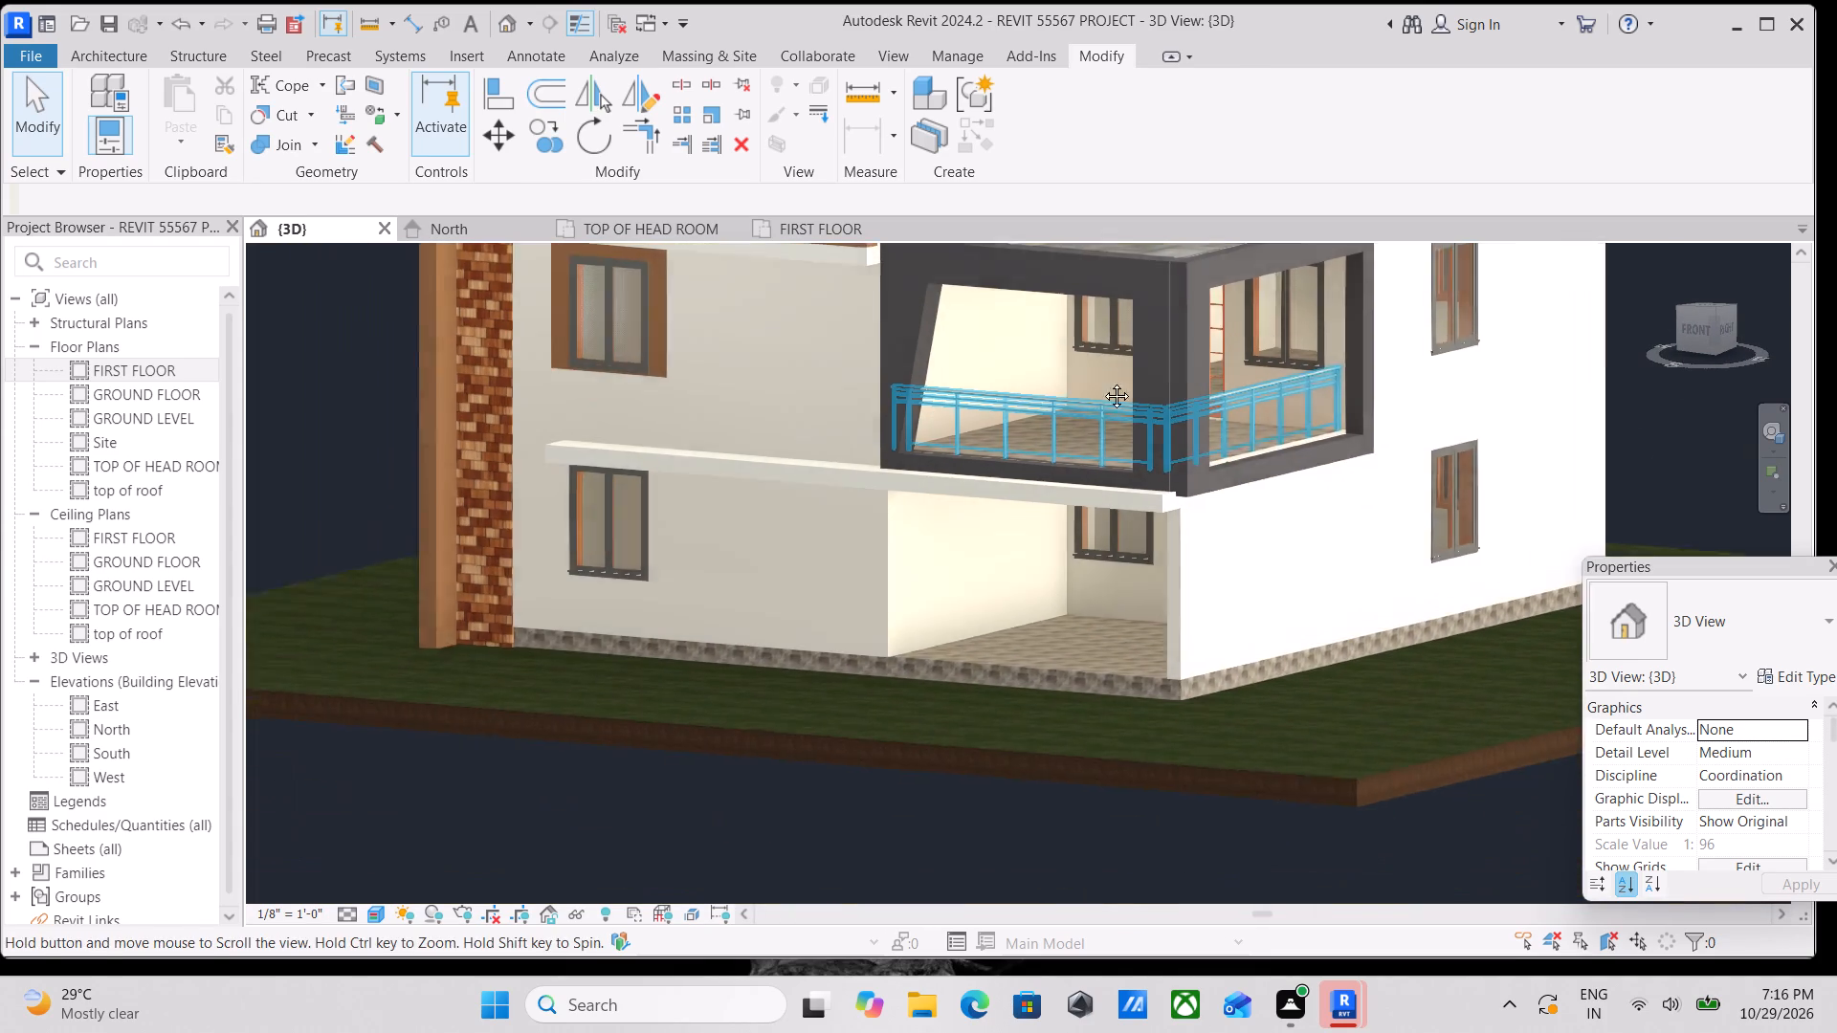
middle_click_drag(1102, 382, 1133, 355)
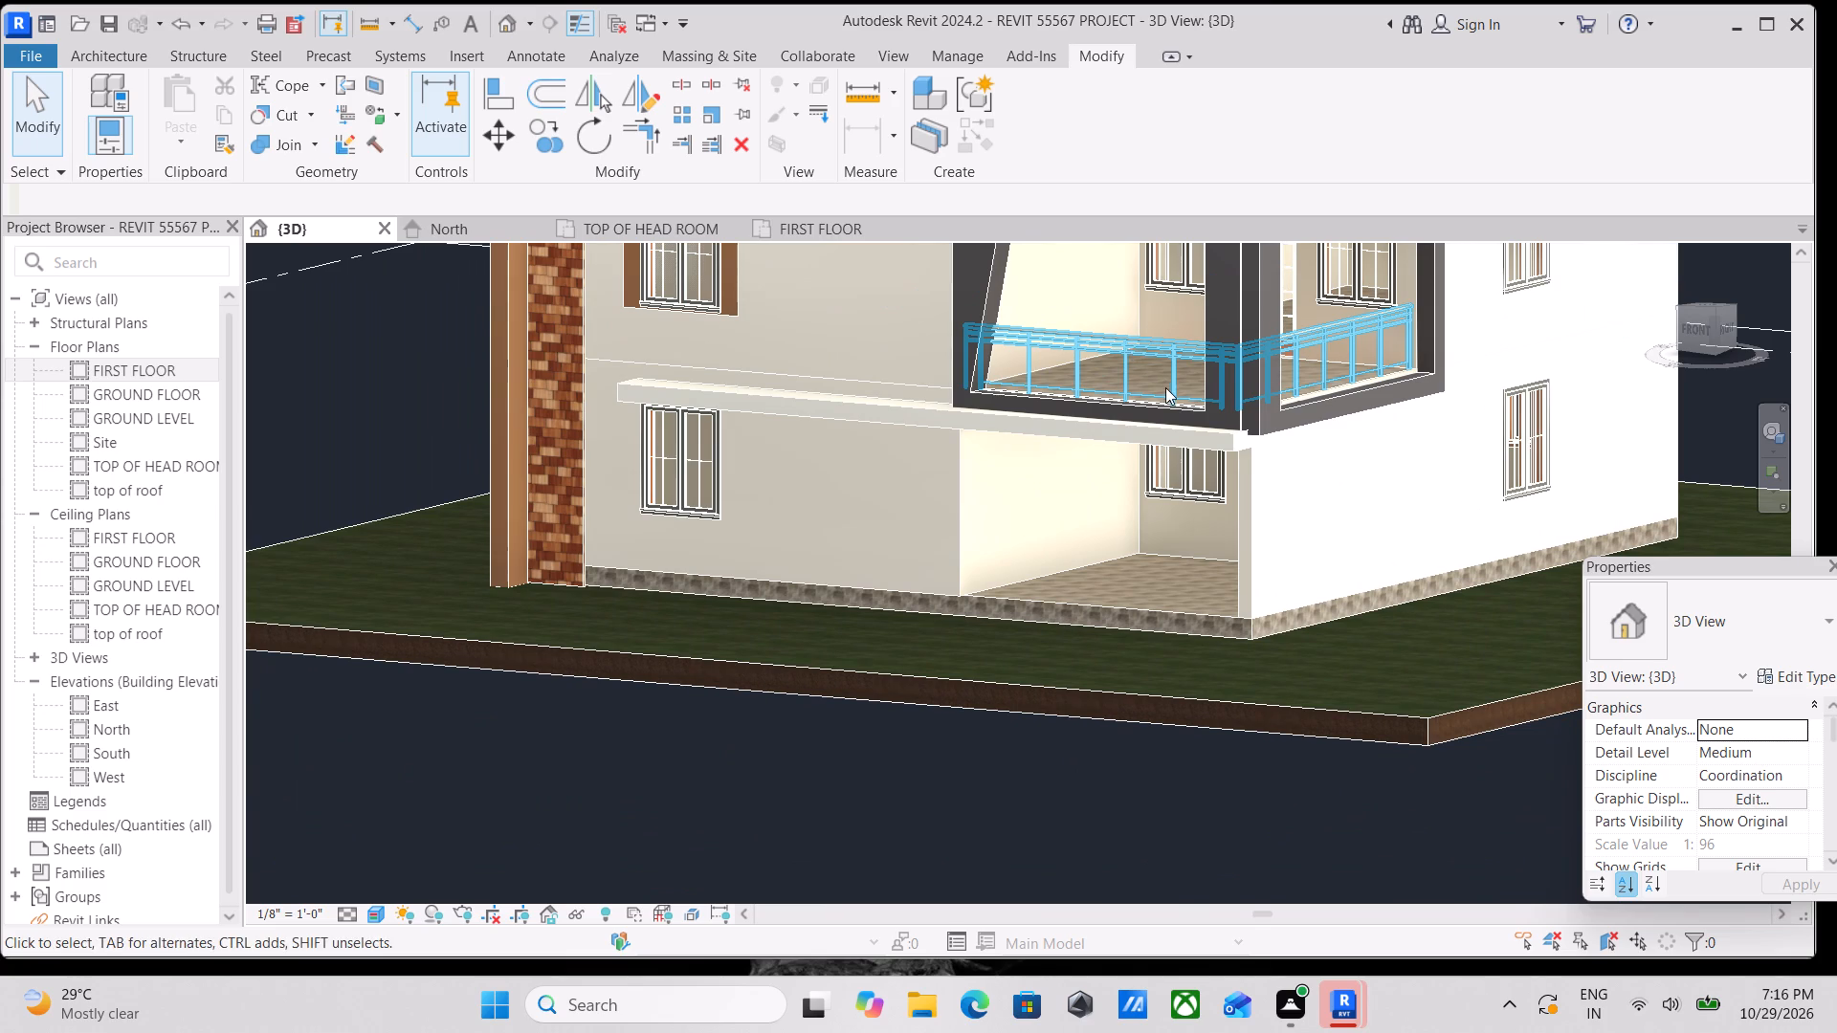
middle_click_drag(1166, 389, 1182, 427)
middle_click_drag(1148, 390, 1174, 510)
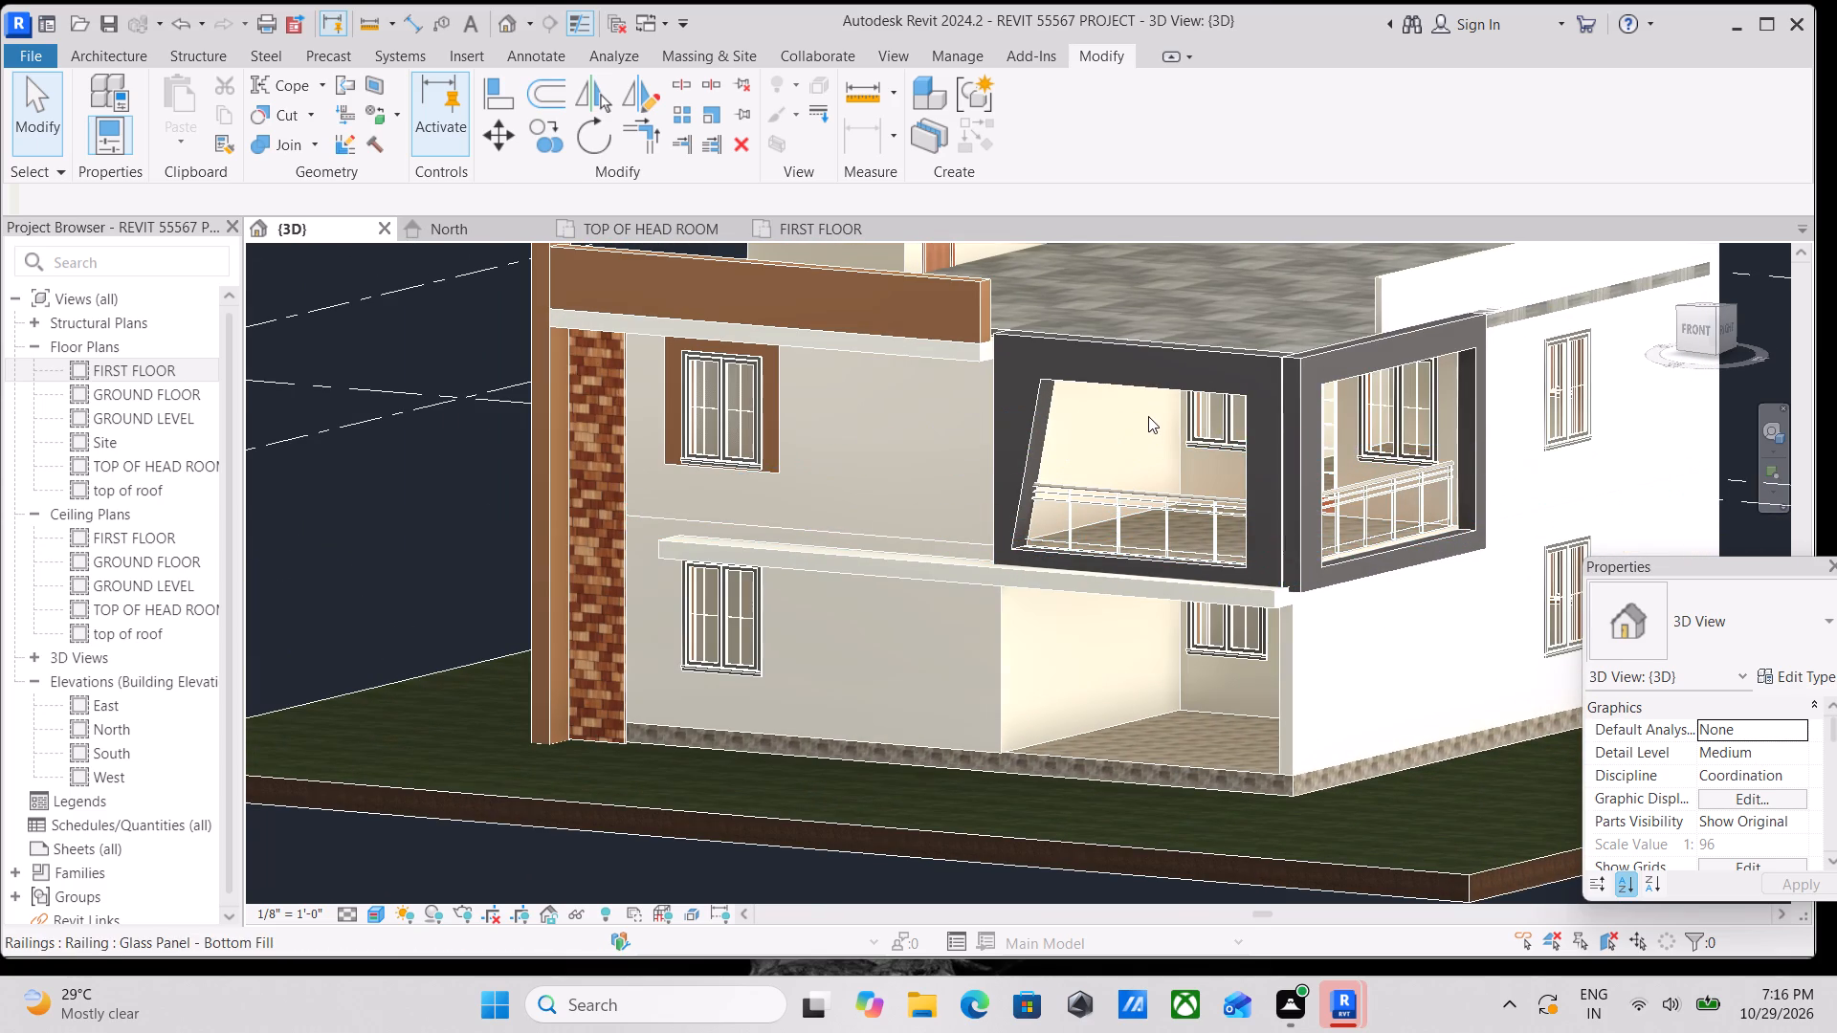
middle_click_drag(1065, 368, 1141, 459)
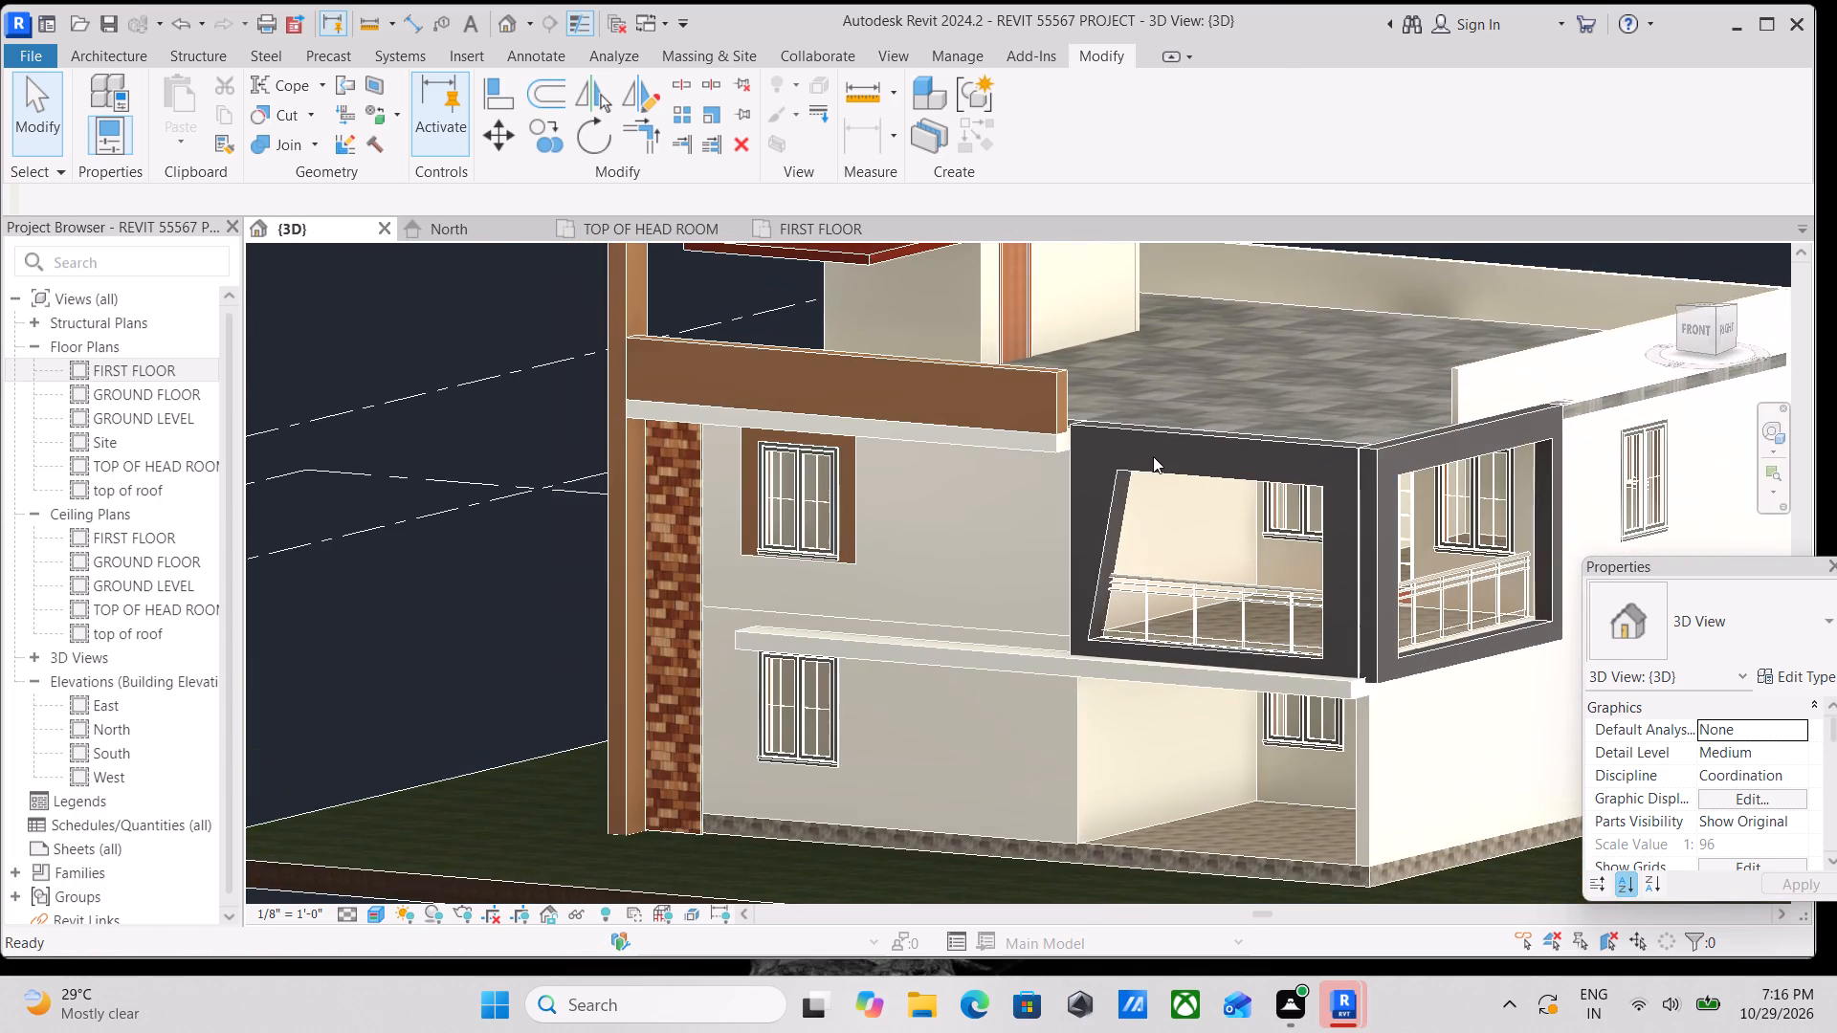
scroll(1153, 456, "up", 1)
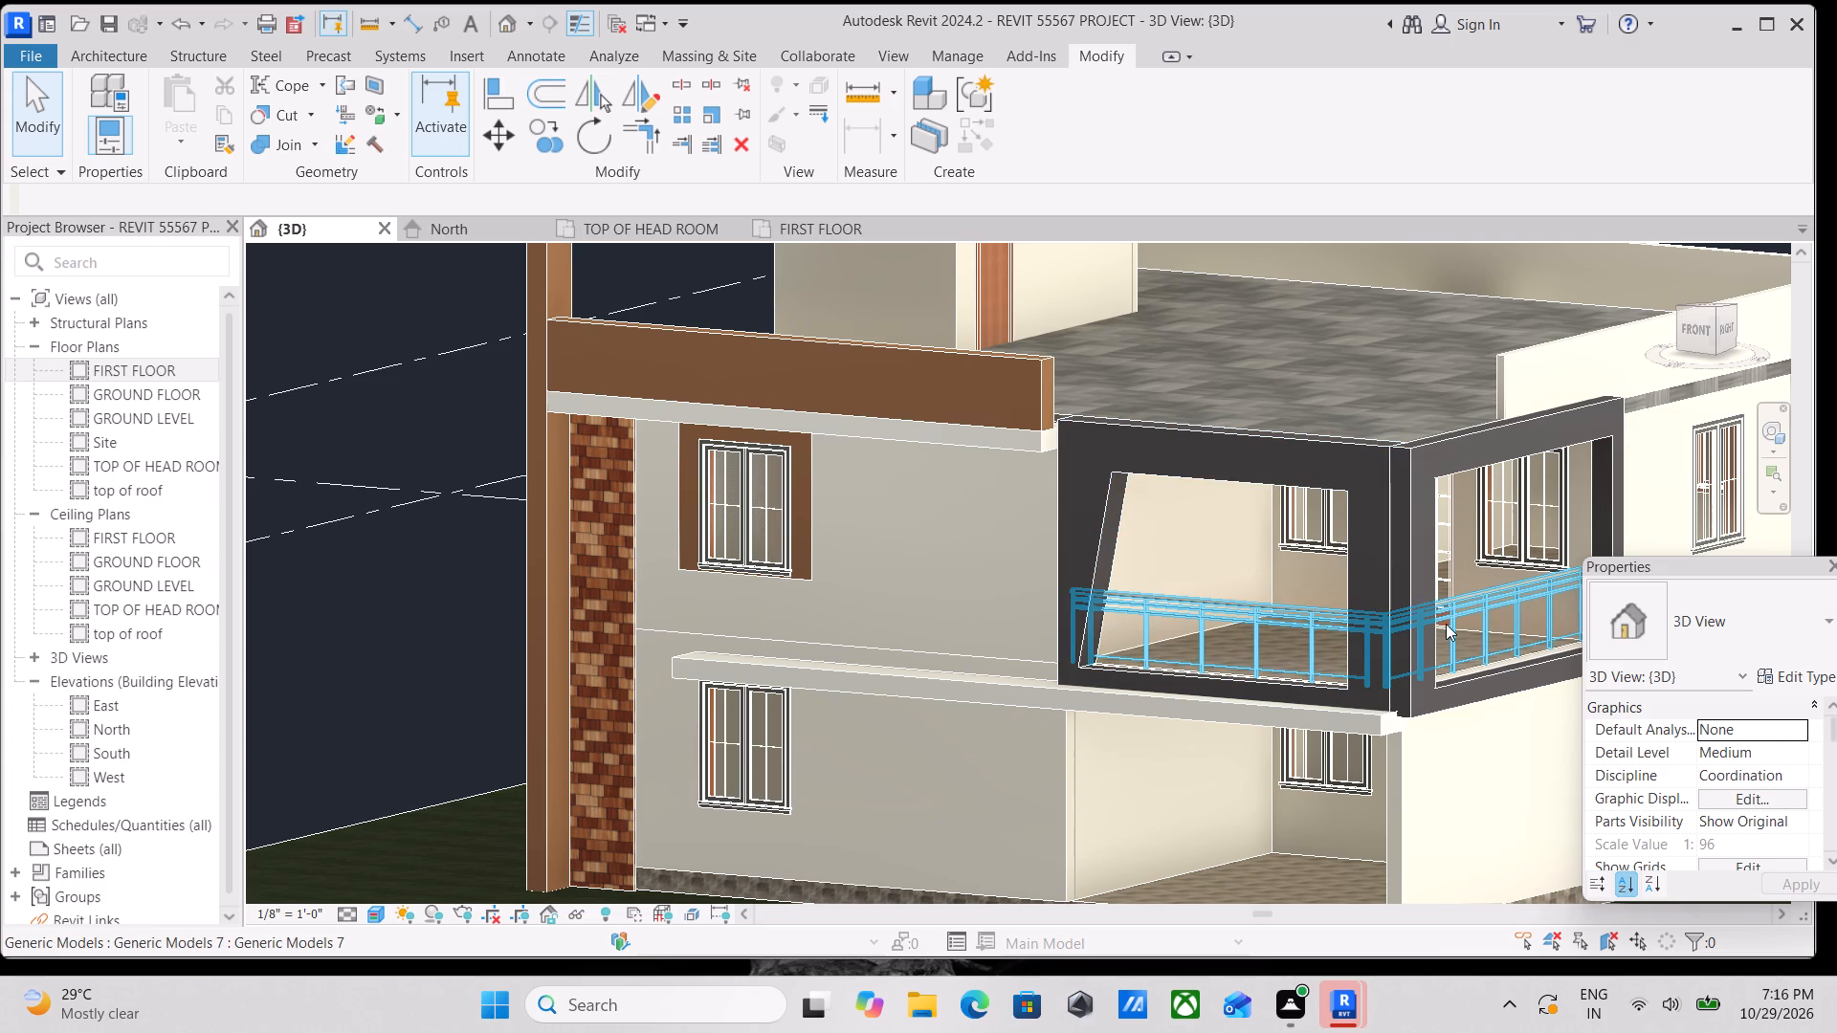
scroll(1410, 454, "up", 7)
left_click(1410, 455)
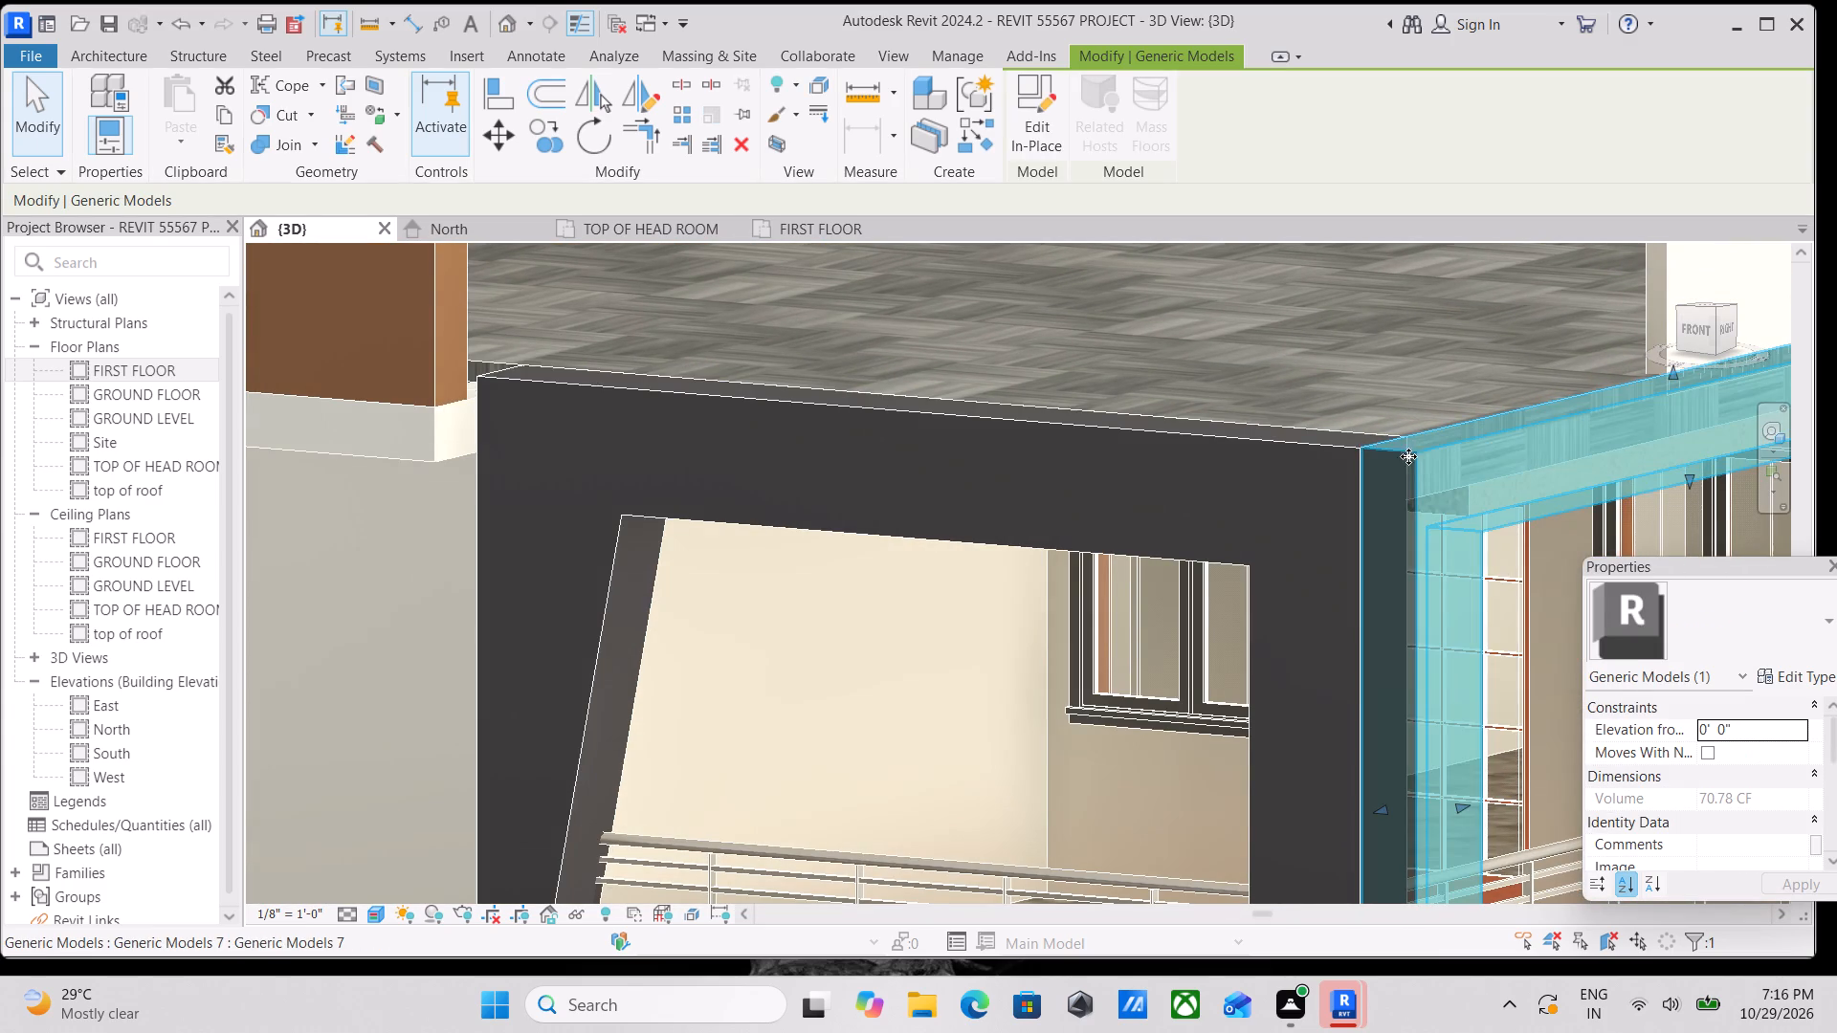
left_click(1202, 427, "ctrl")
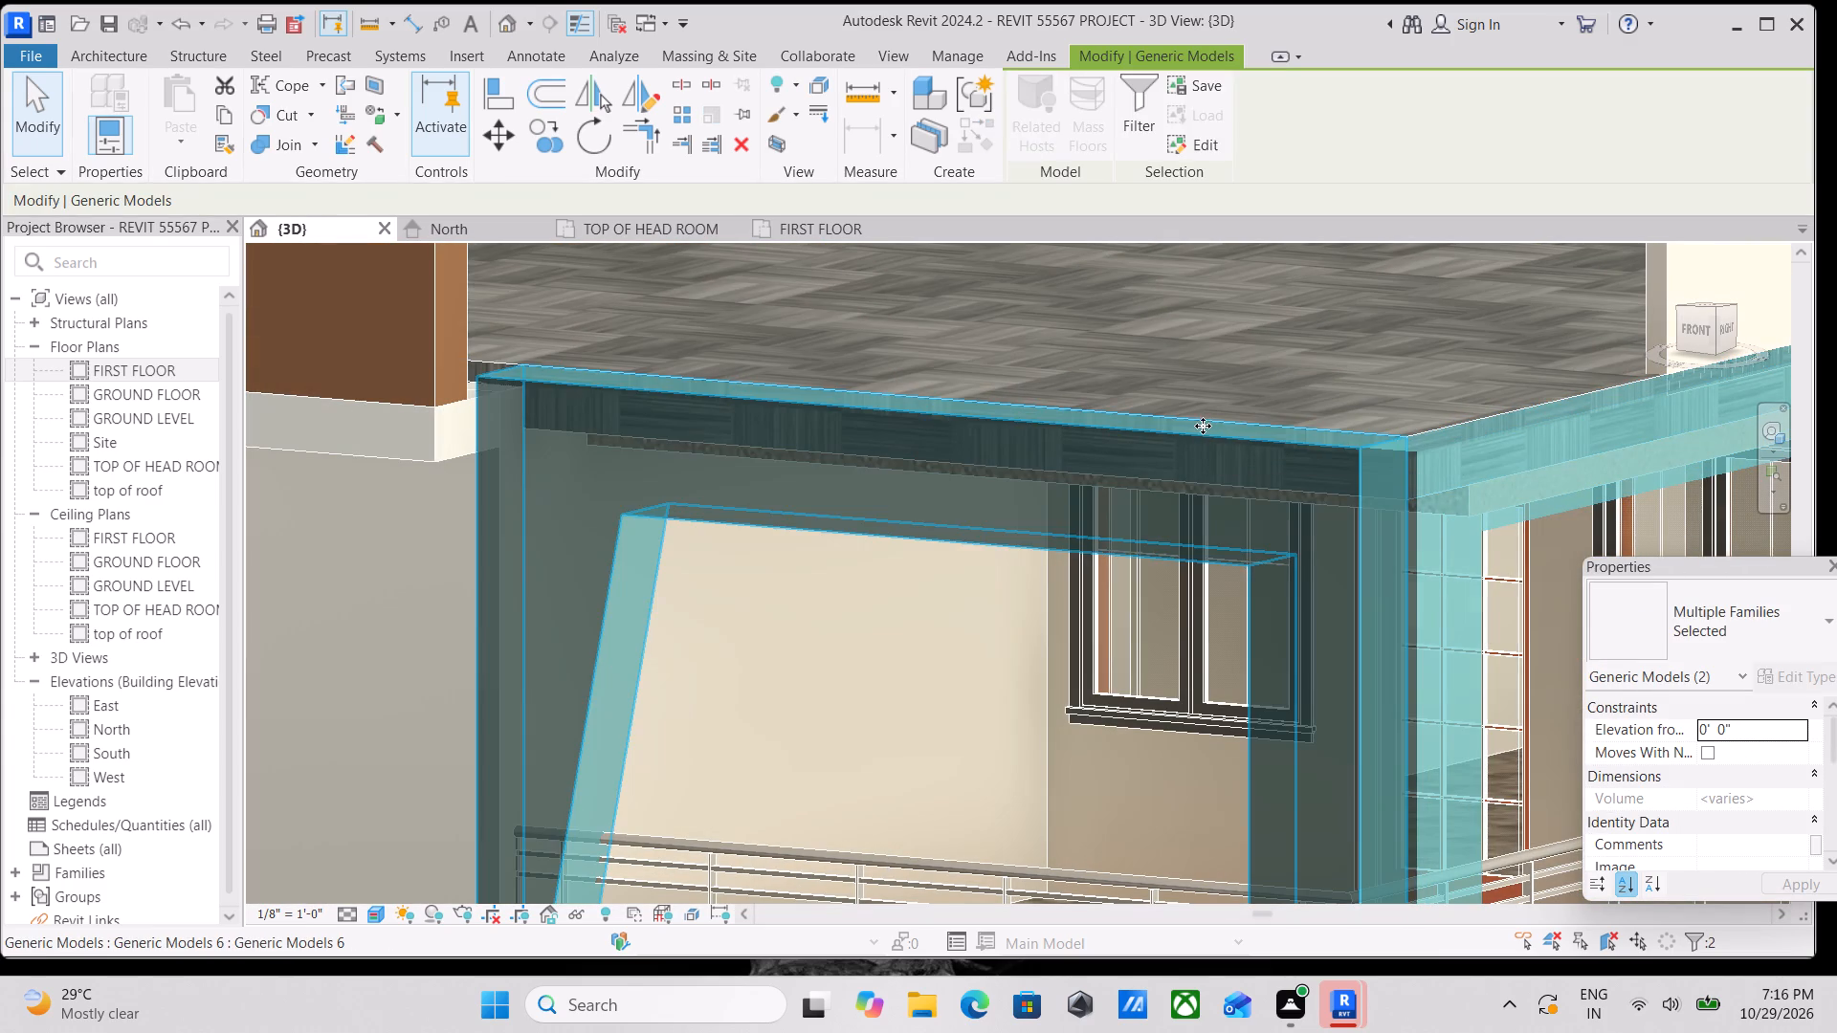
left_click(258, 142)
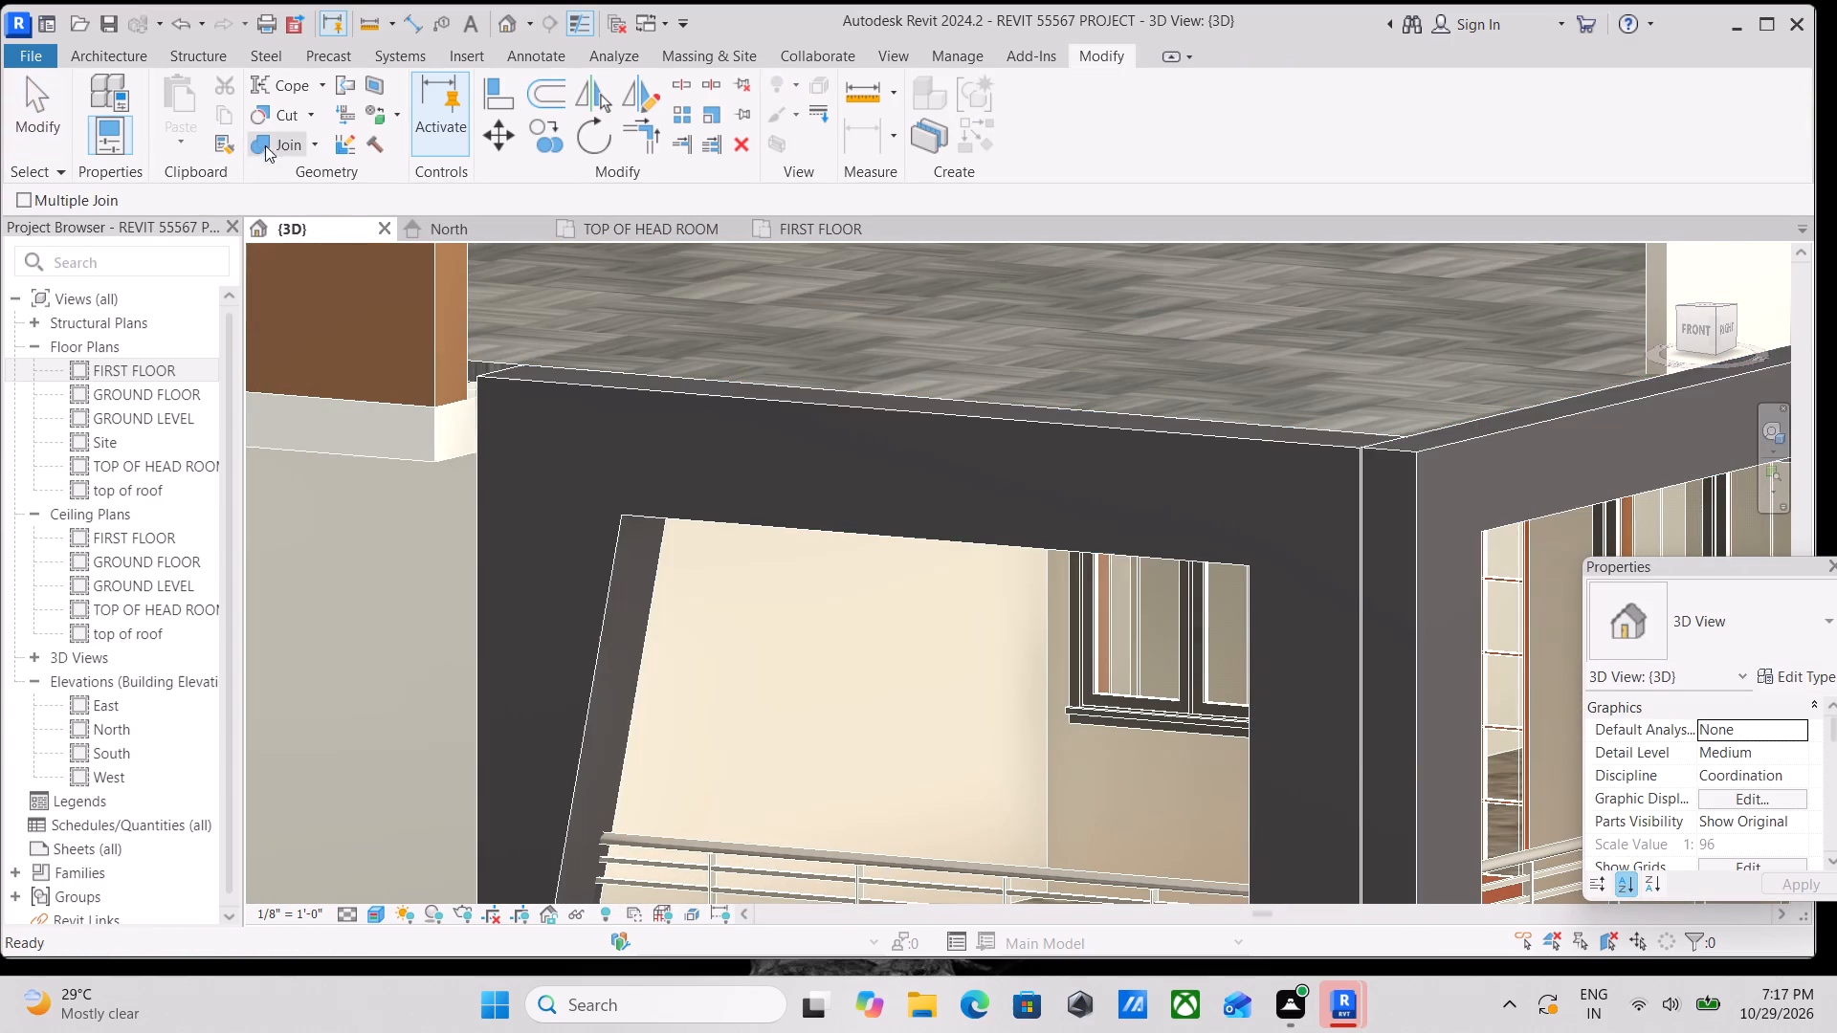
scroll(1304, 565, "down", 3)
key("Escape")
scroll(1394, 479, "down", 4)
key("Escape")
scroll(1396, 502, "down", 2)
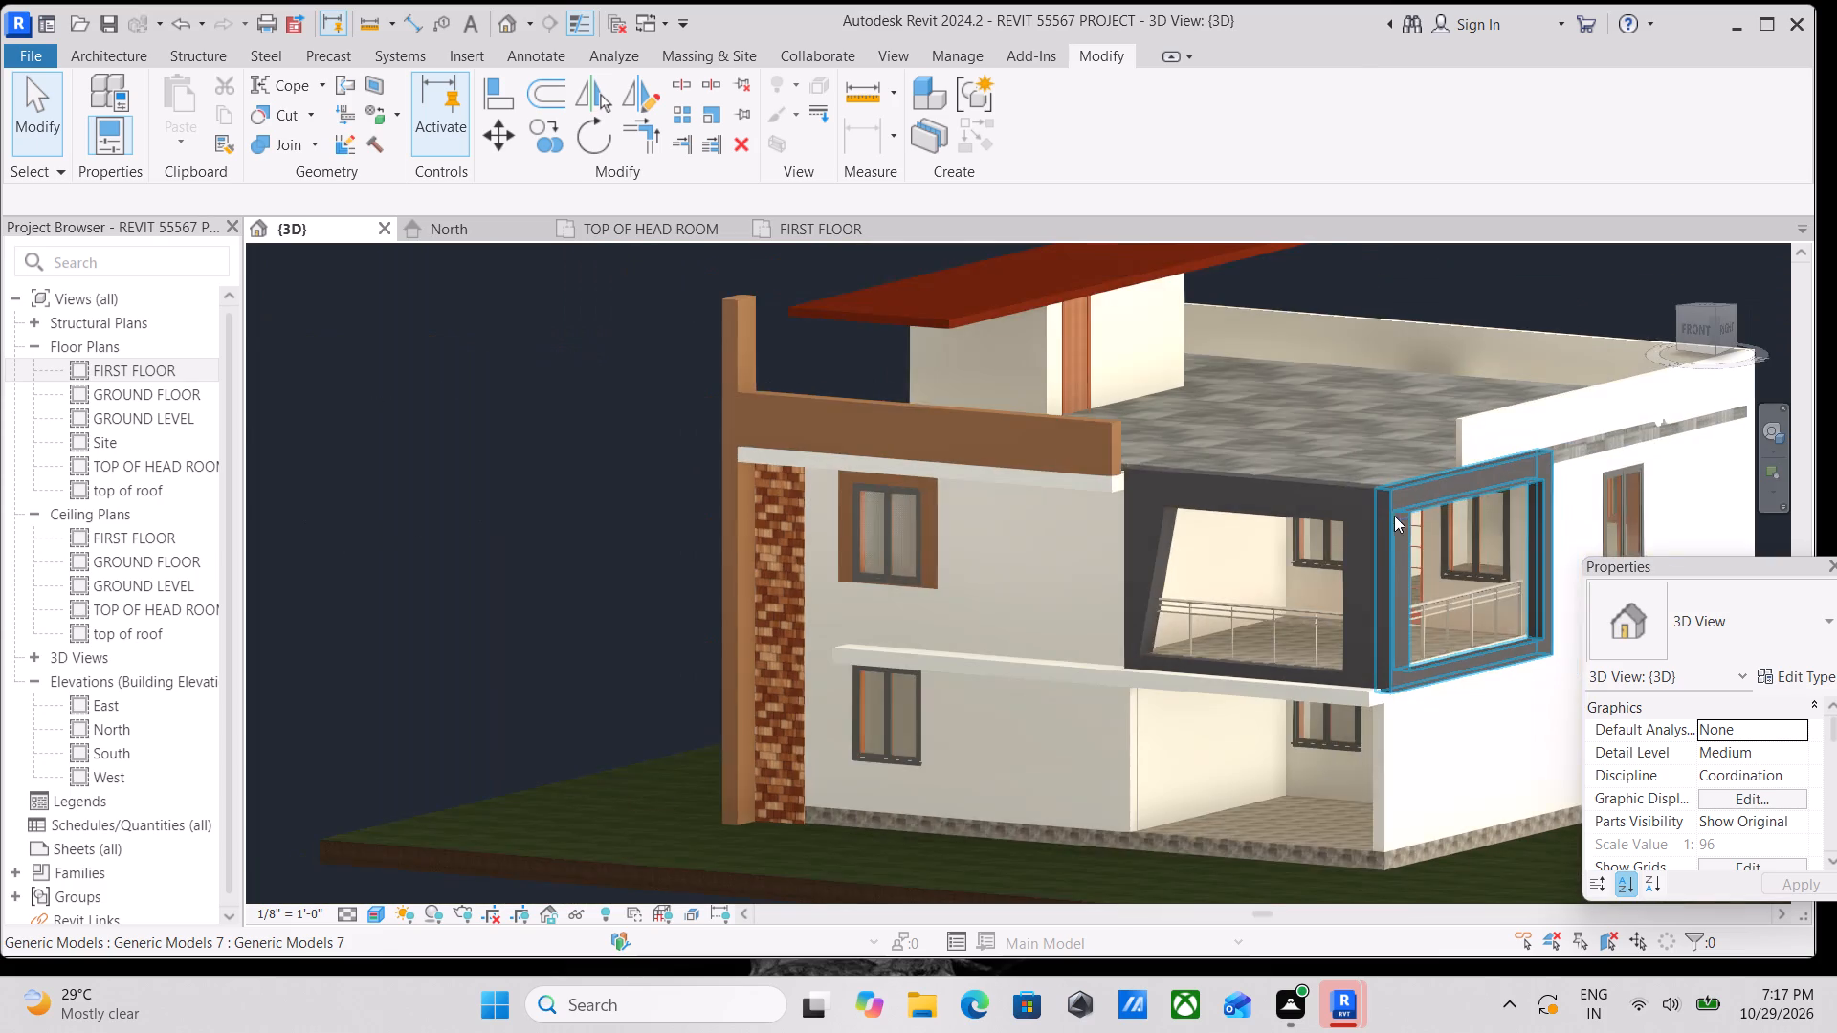
Raise the inner edge of the side balcony frame's bottom member slightly, toward the base of the railing.
middle_click_drag(1374, 583, 1457, 629, "shift")
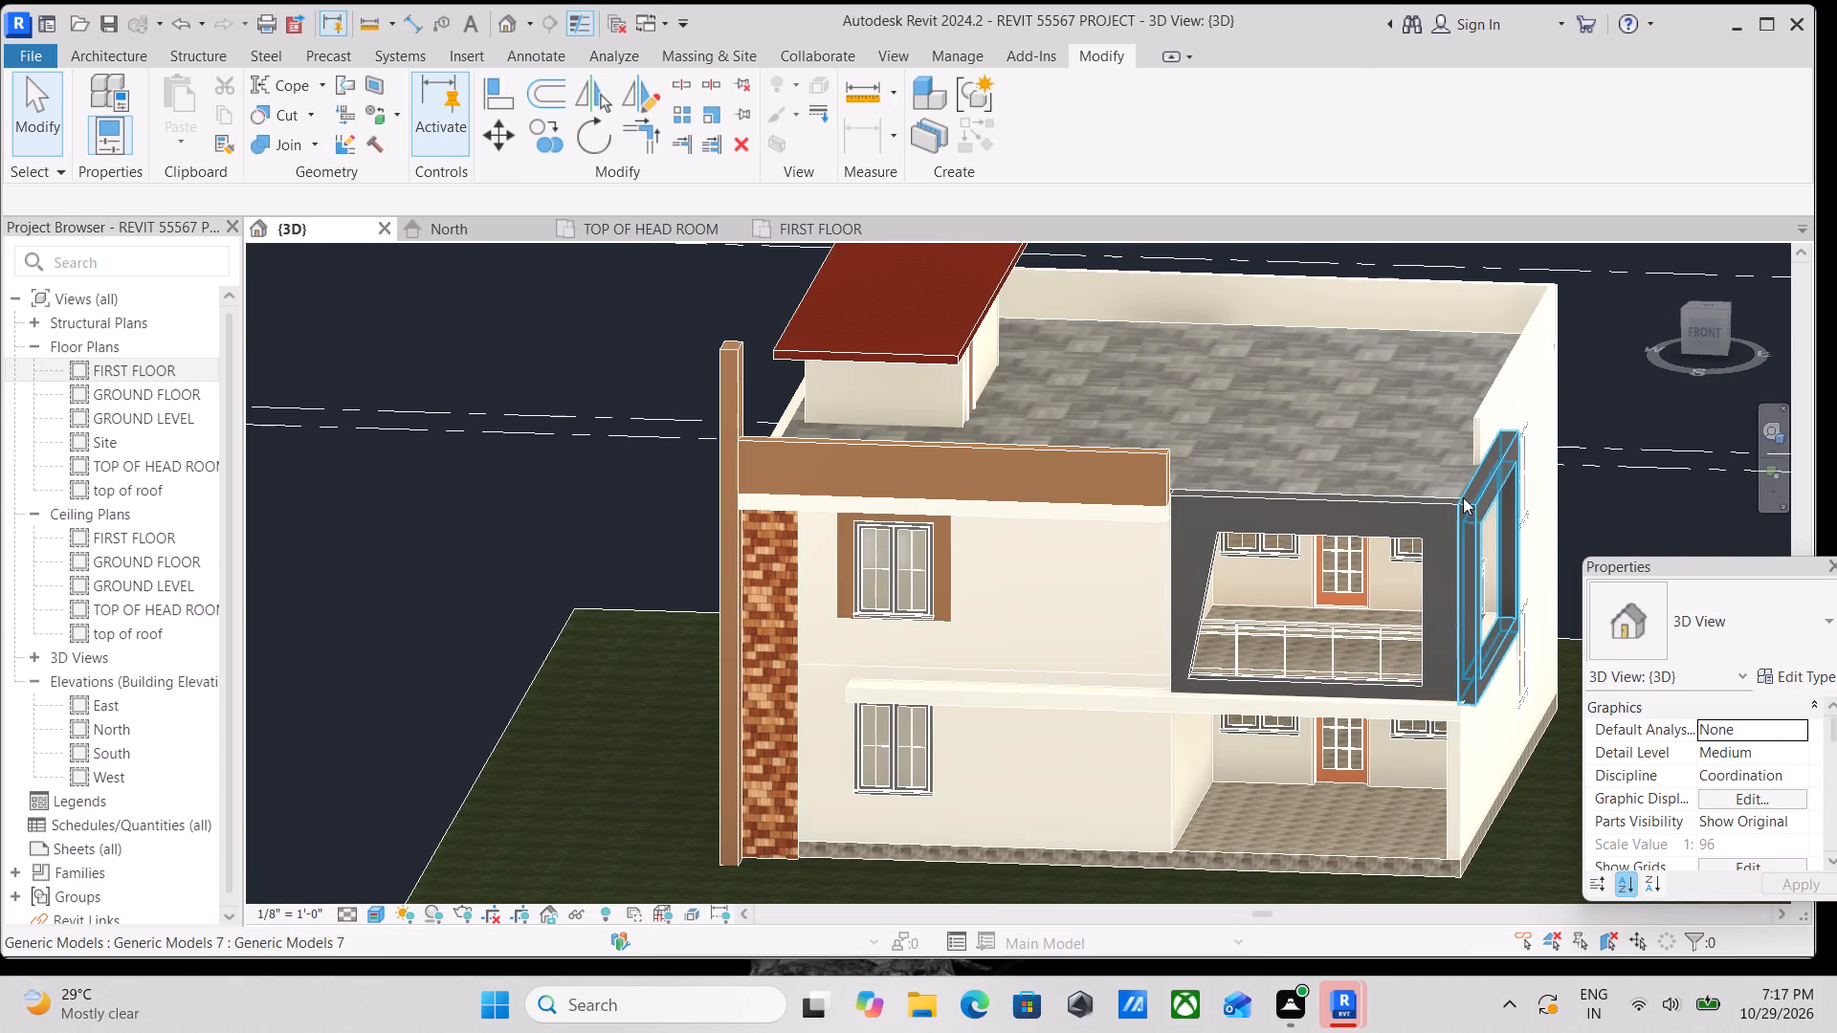
left_click(1463, 497)
key("Escape")
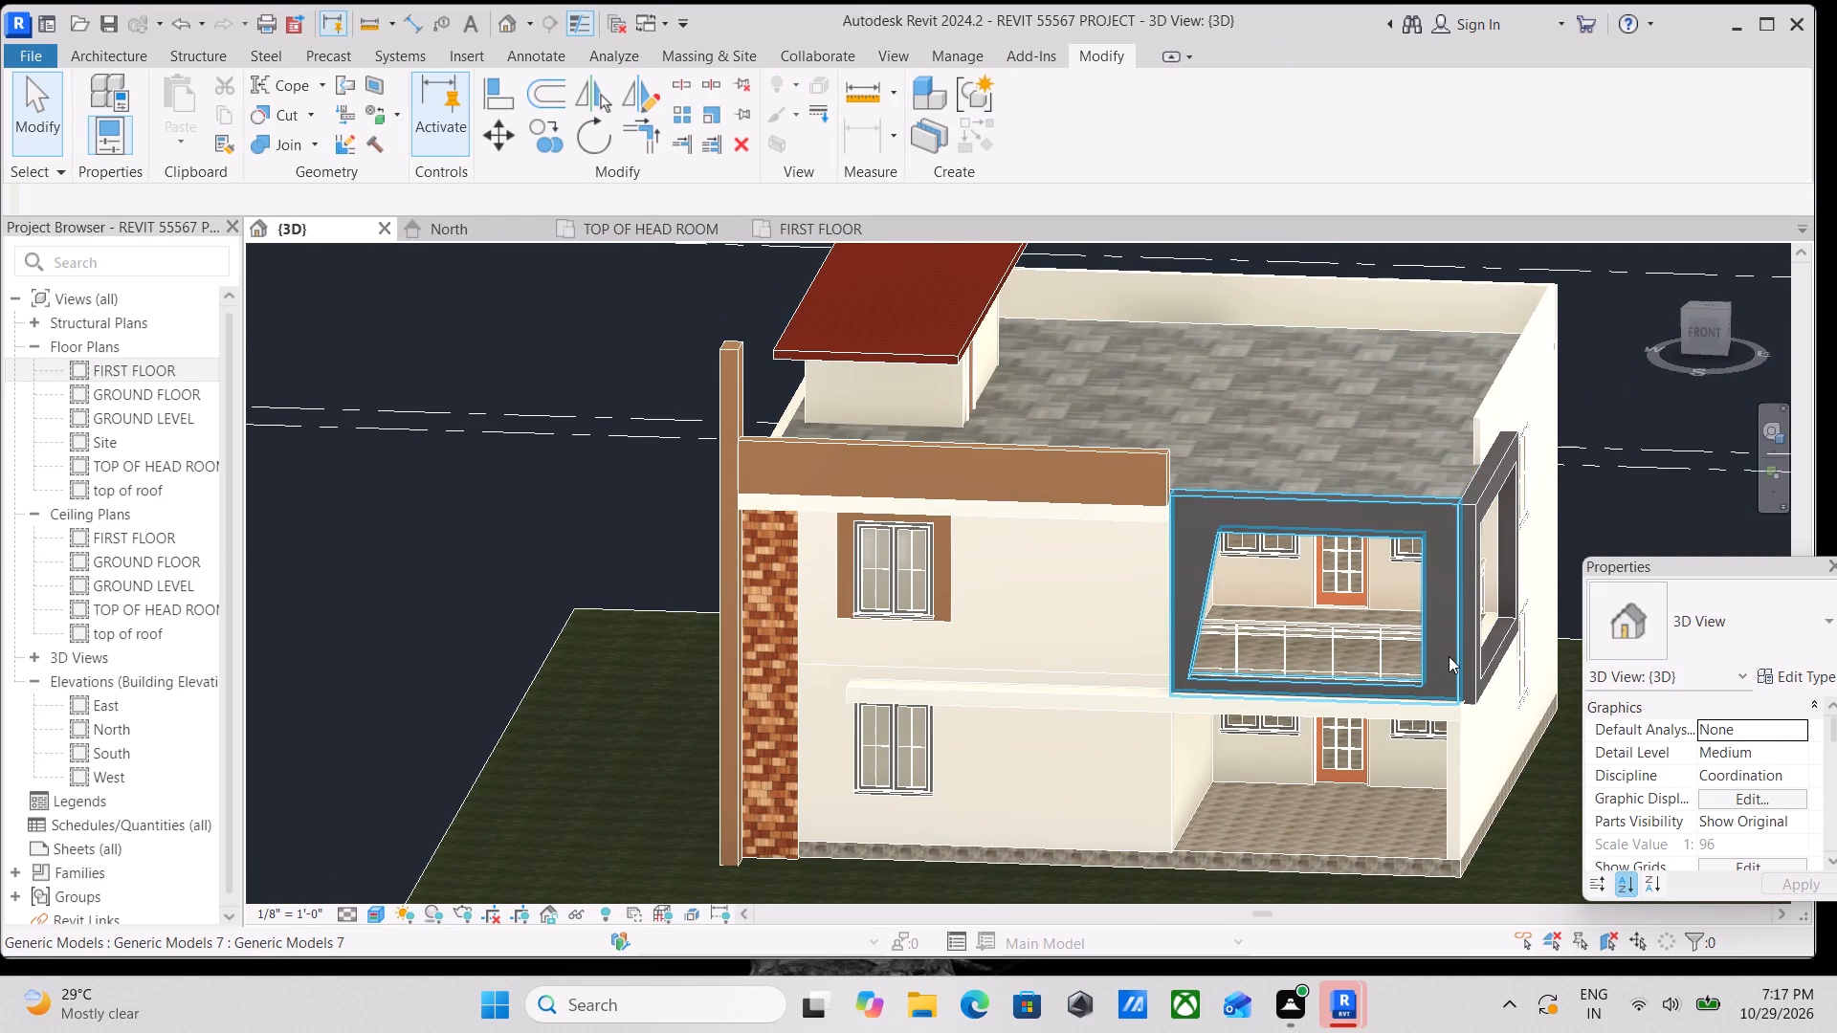
middle_click_drag(1448, 656, 1154, 649, "shift")
scroll(1339, 728, "up", 11)
left_click(1199, 569)
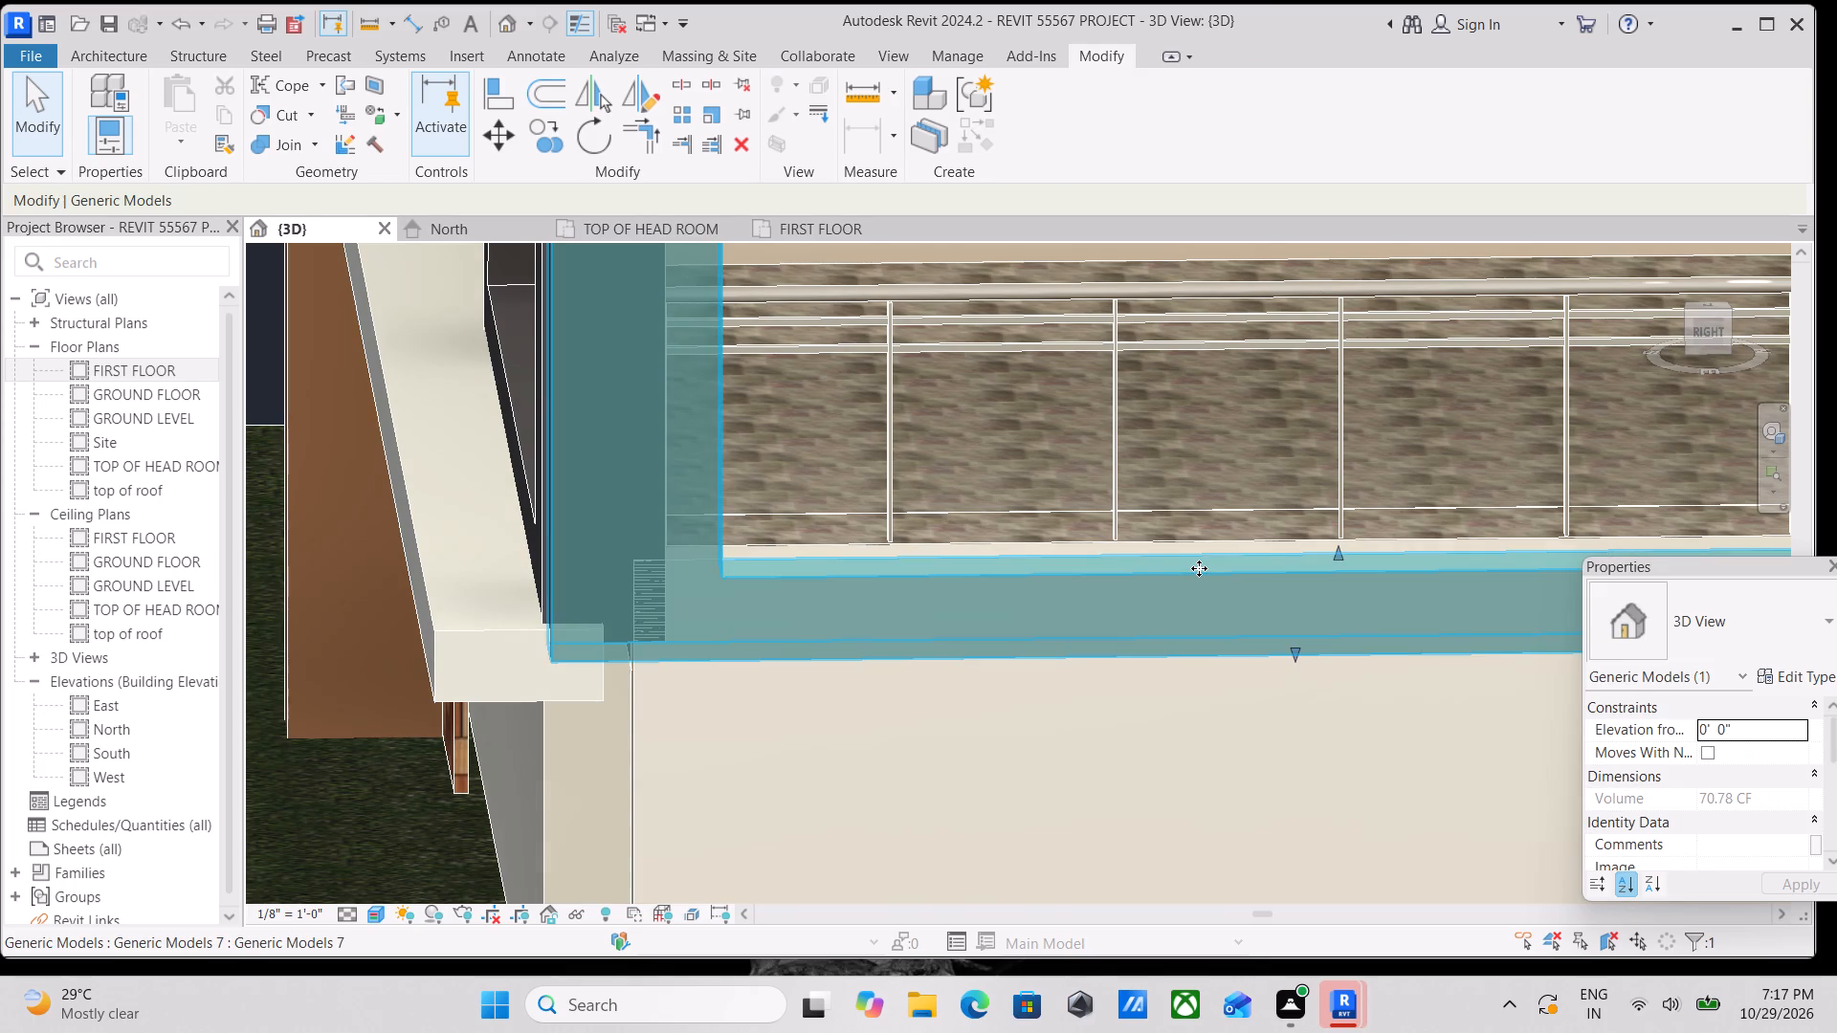
left_click_drag(1339, 548, 1314, 539)
scroll(1314, 538, "down", 4)
key("Escape")
scroll(1314, 538, "down", 3)
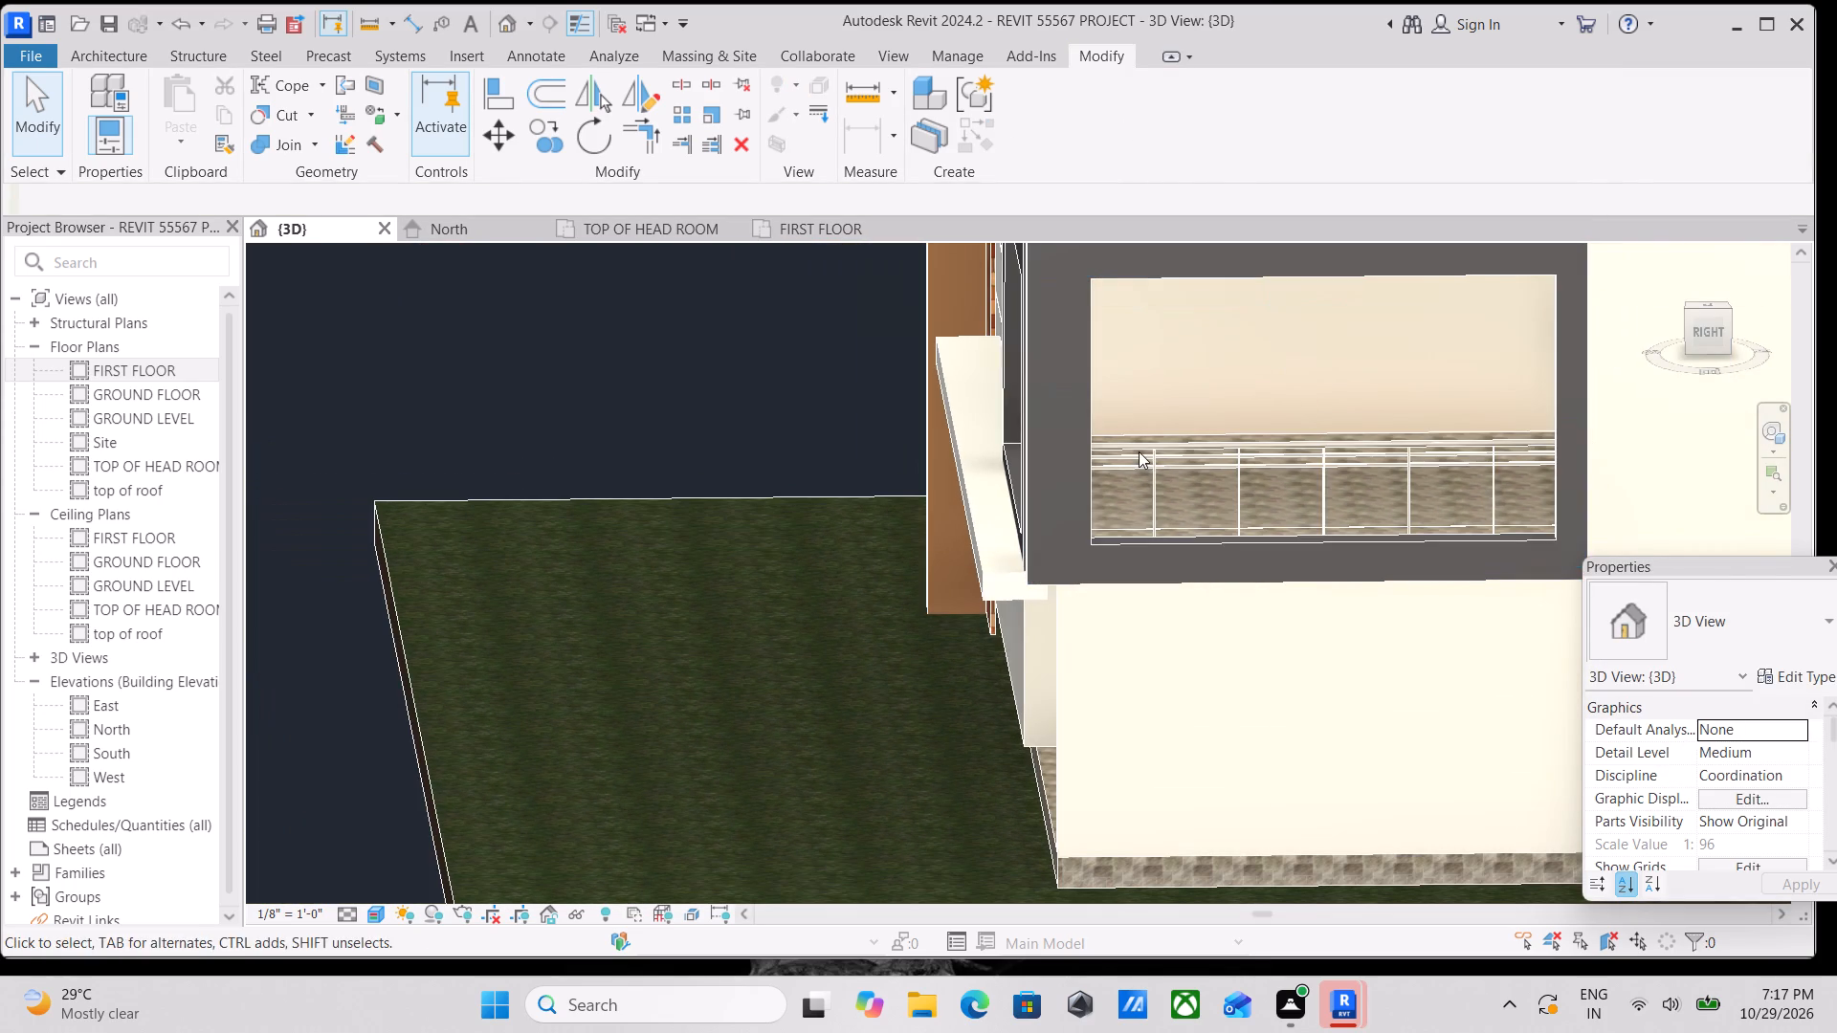
Examine the front facade, the roof and the side wall with its tall brown corner column from several angles.
middle_click_drag(1139, 451, 1430, 530, "shift")
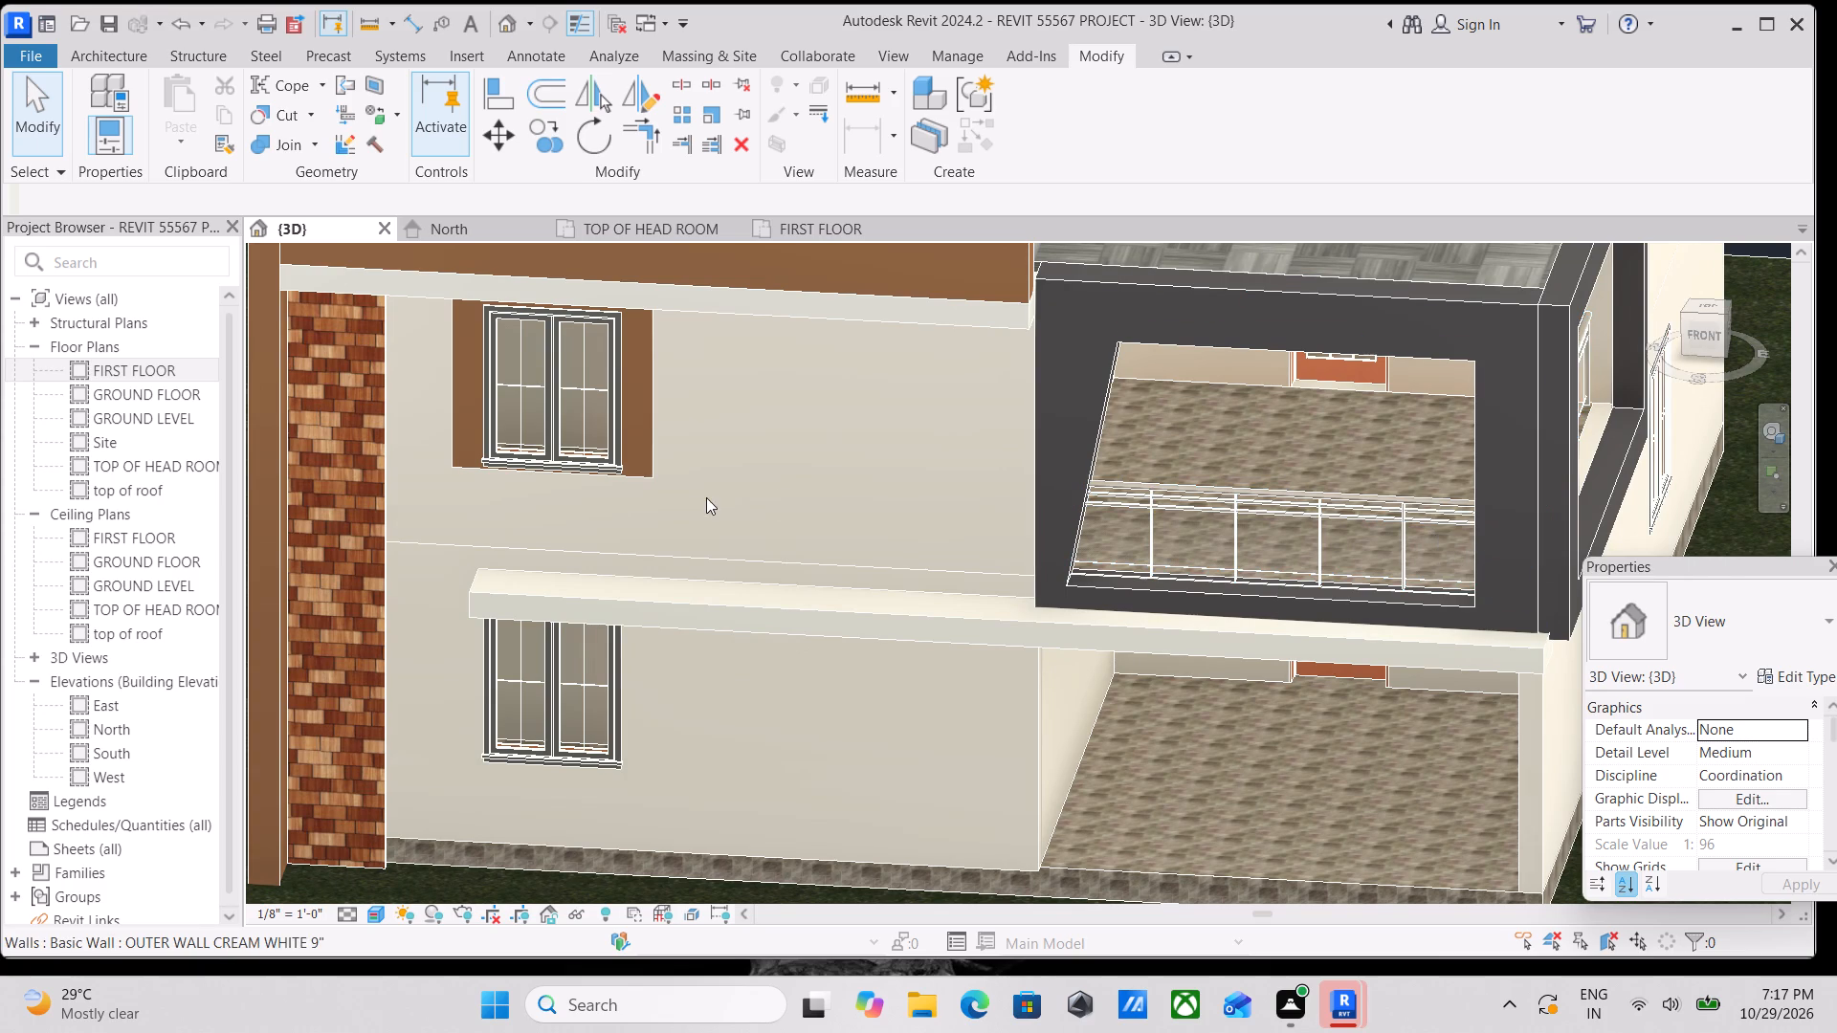
scroll(861, 517, "down", 3)
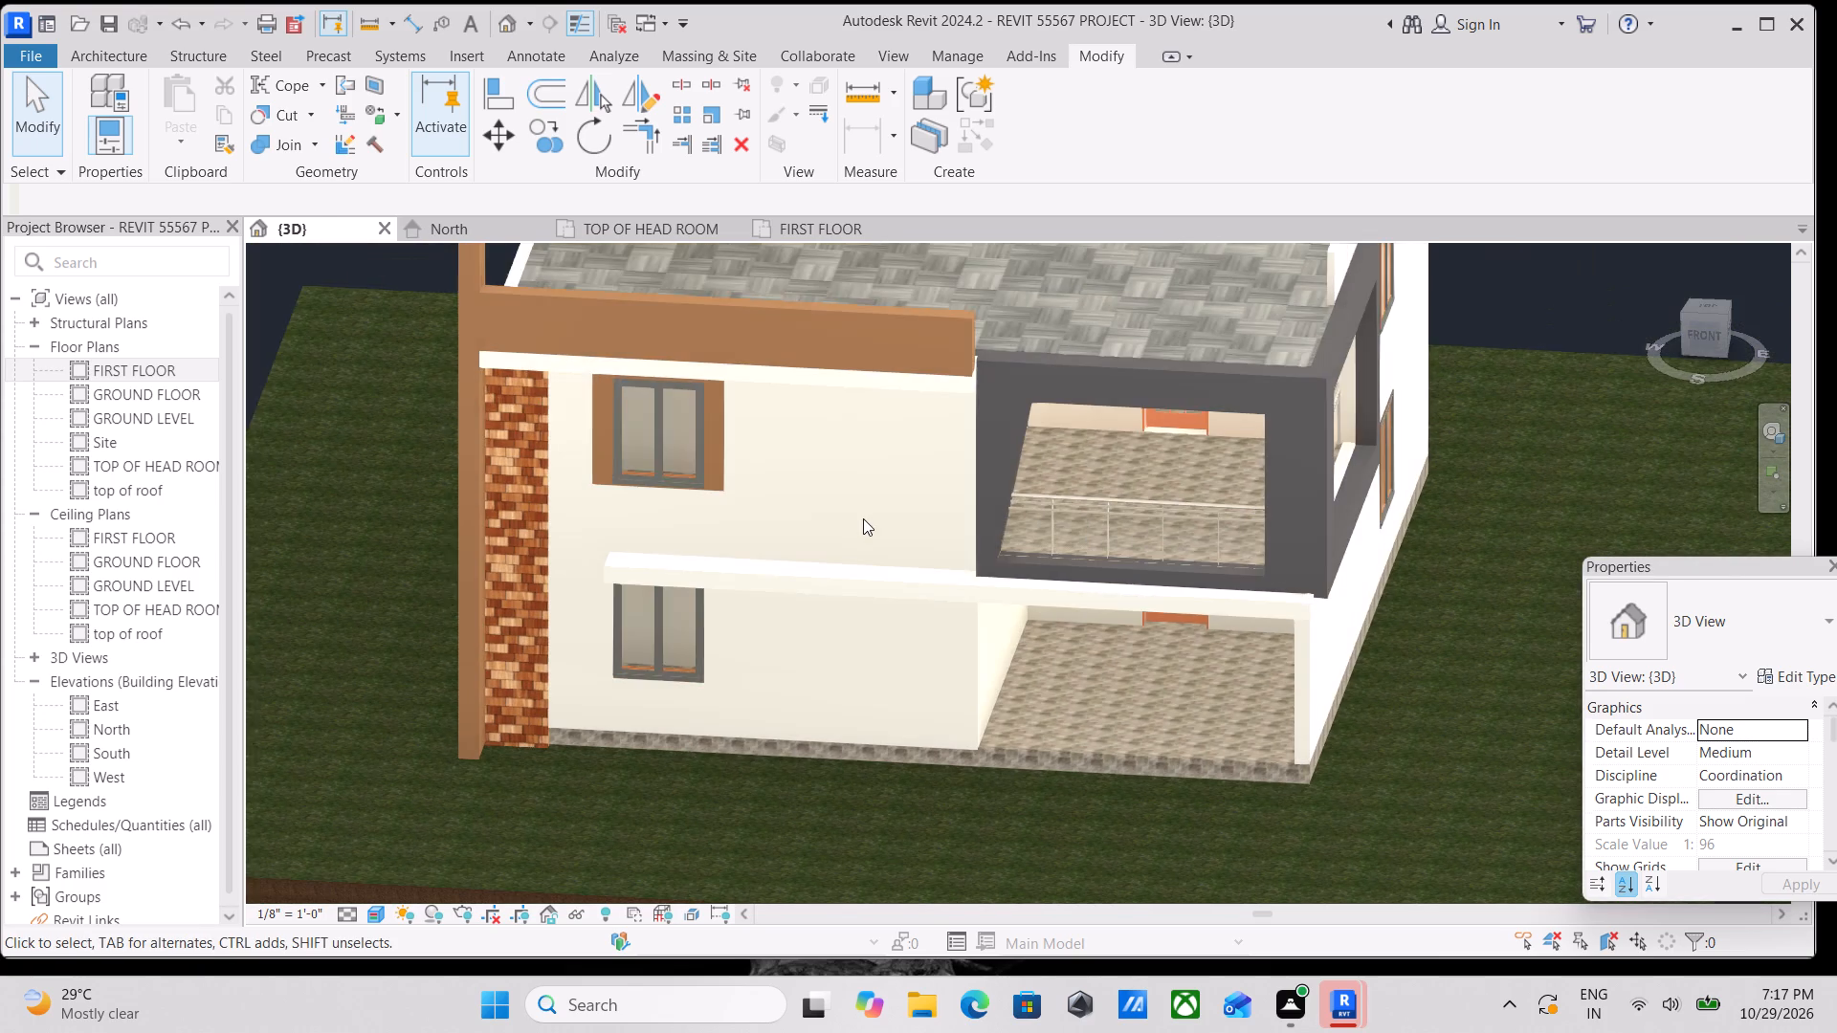
middle_click_drag(863, 518, 904, 549, "shift")
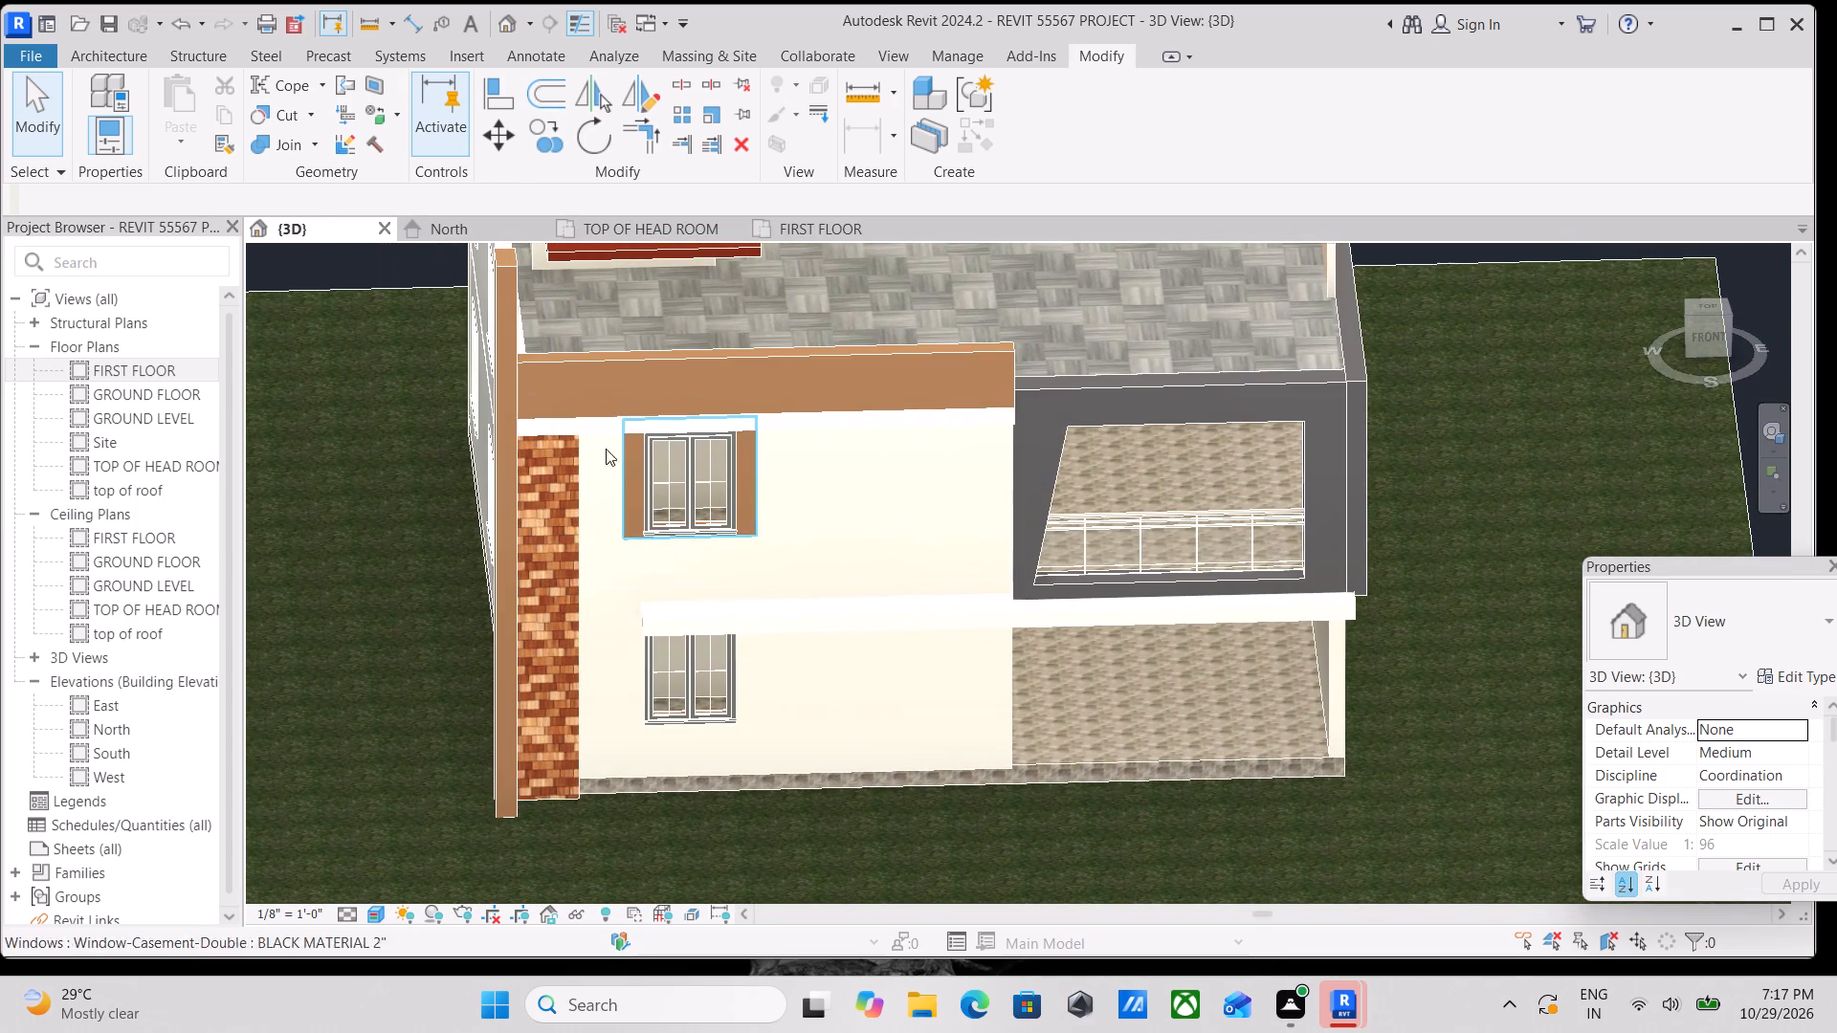
middle_click_drag(756, 542, 595, 371, "shift")
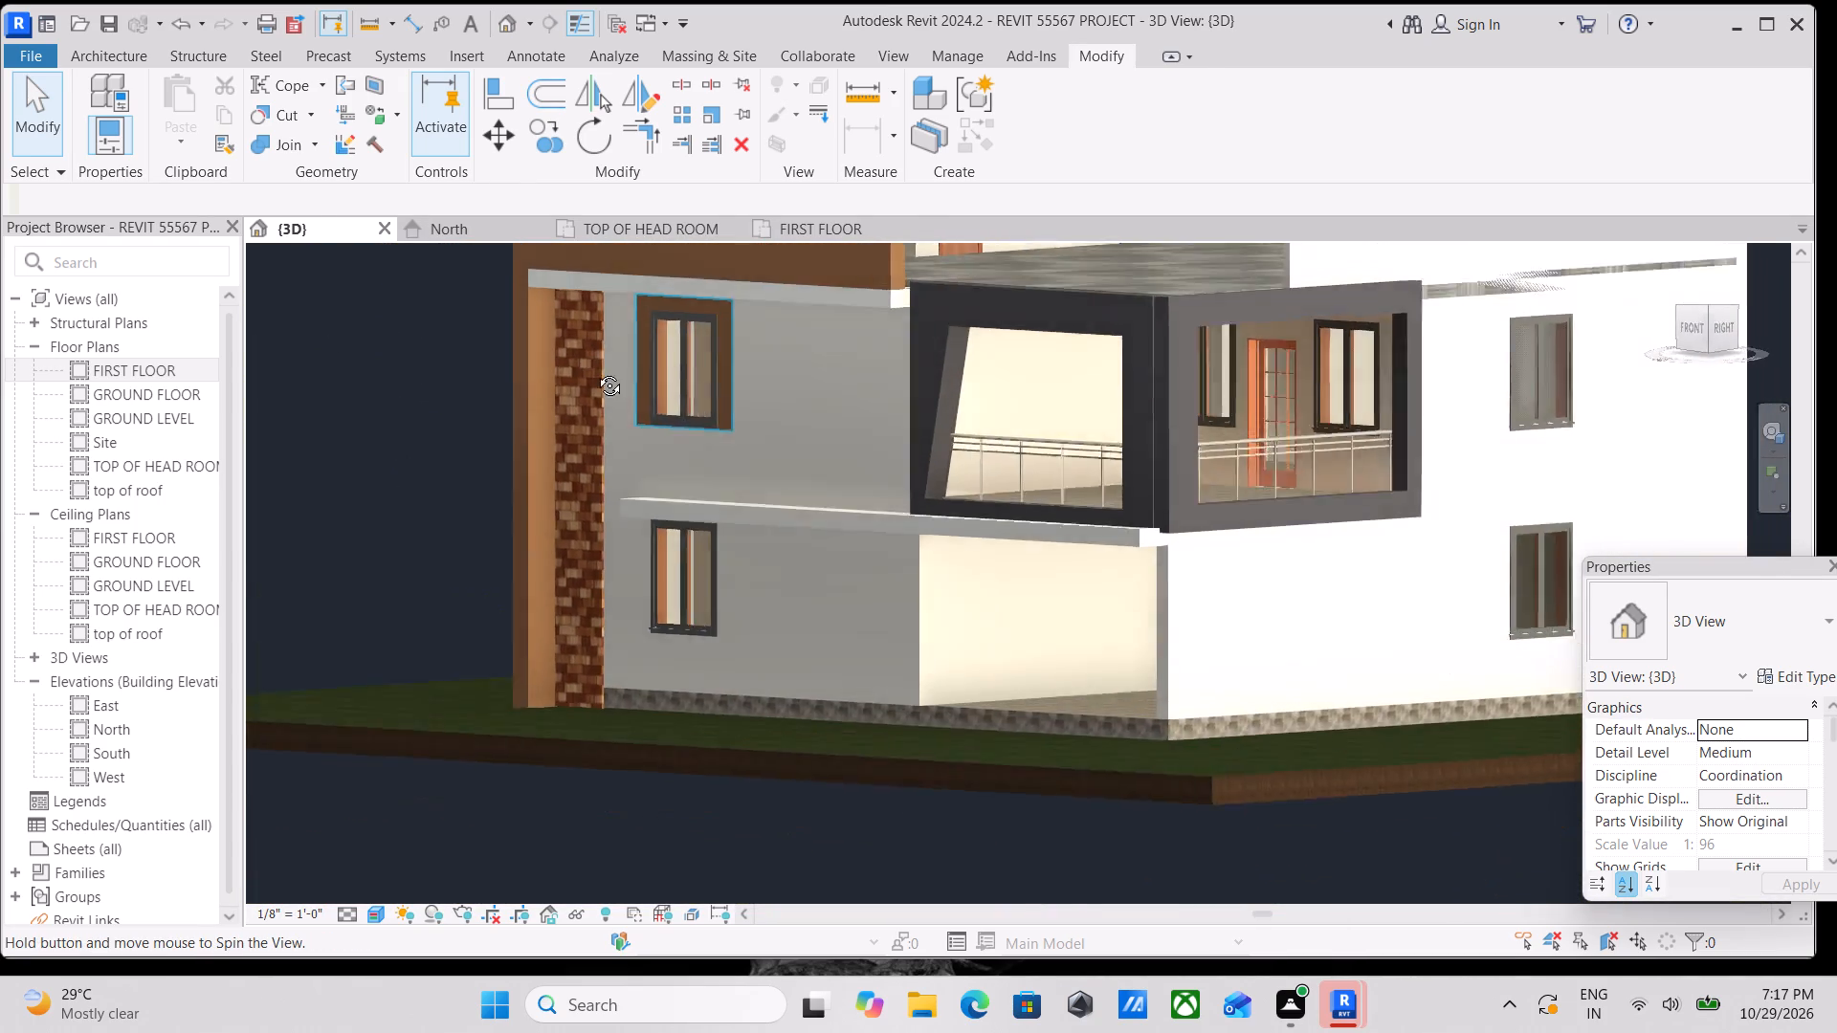
middle_click_drag(595, 371, 644, 417, "shift")
middle_click_drag(700, 436, 794, 521, "shift")
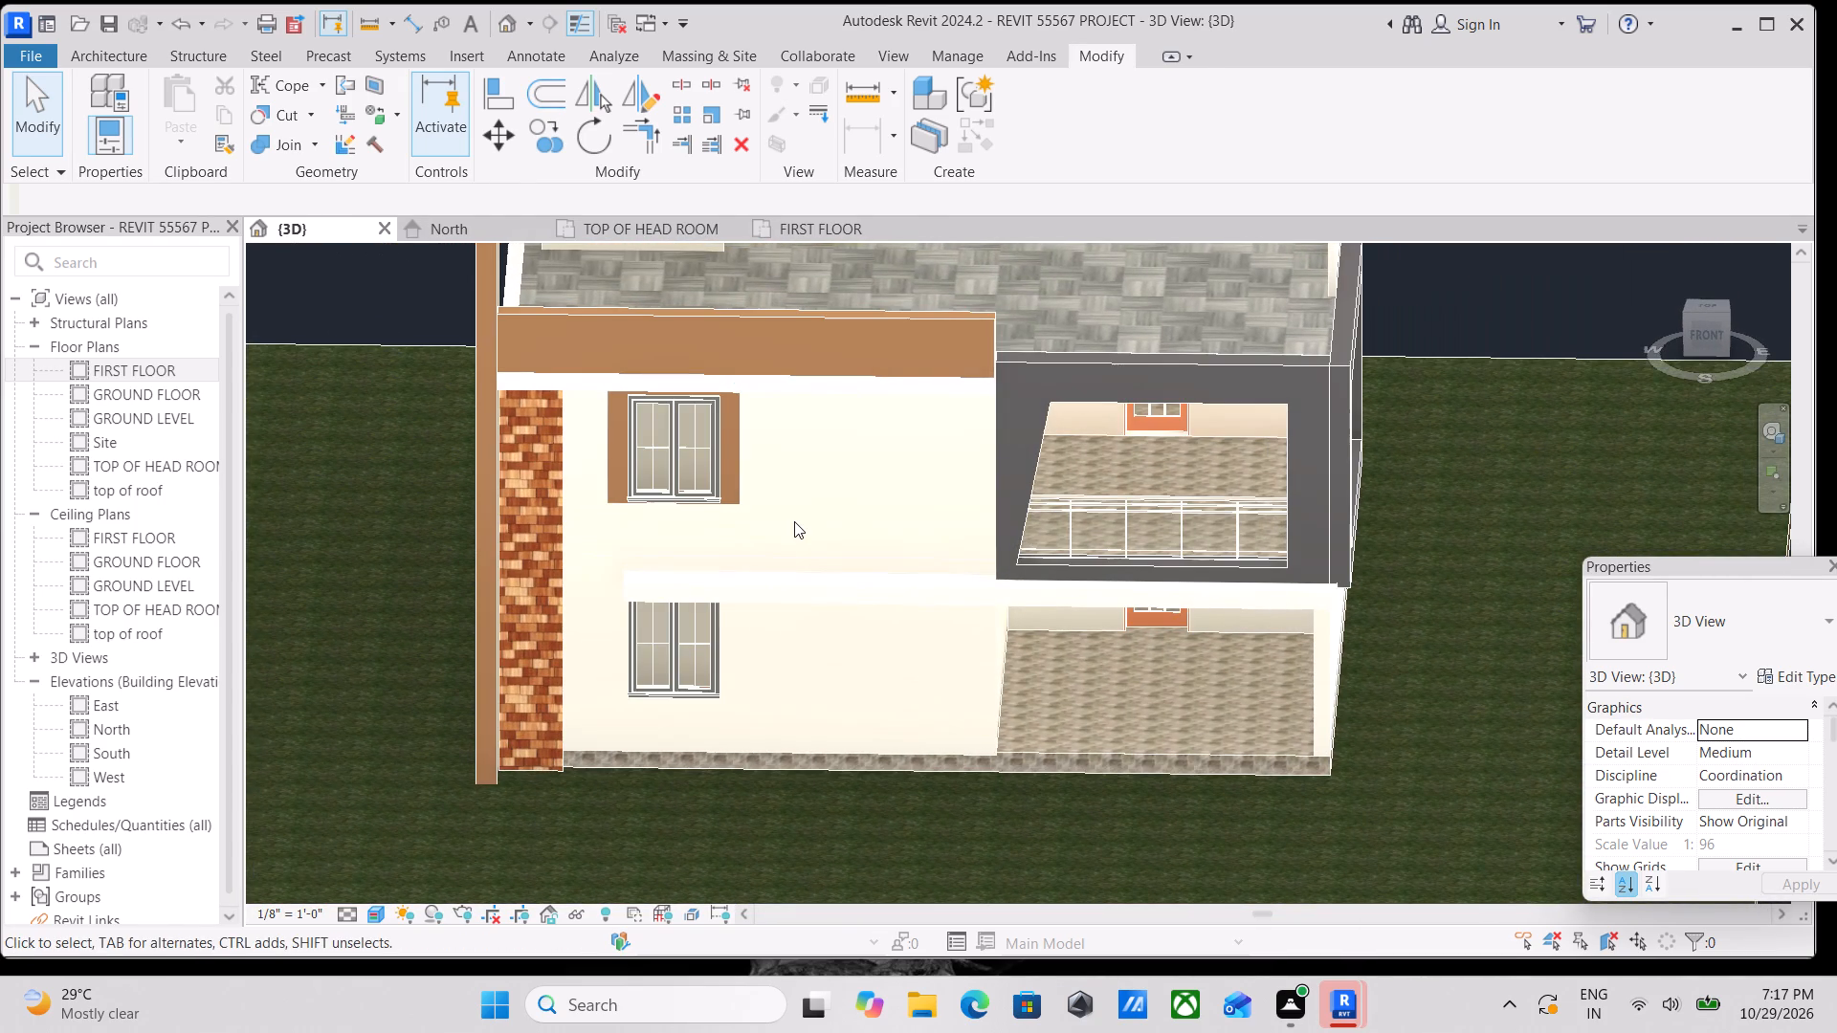
middle_click_drag(829, 446, 855, 505)
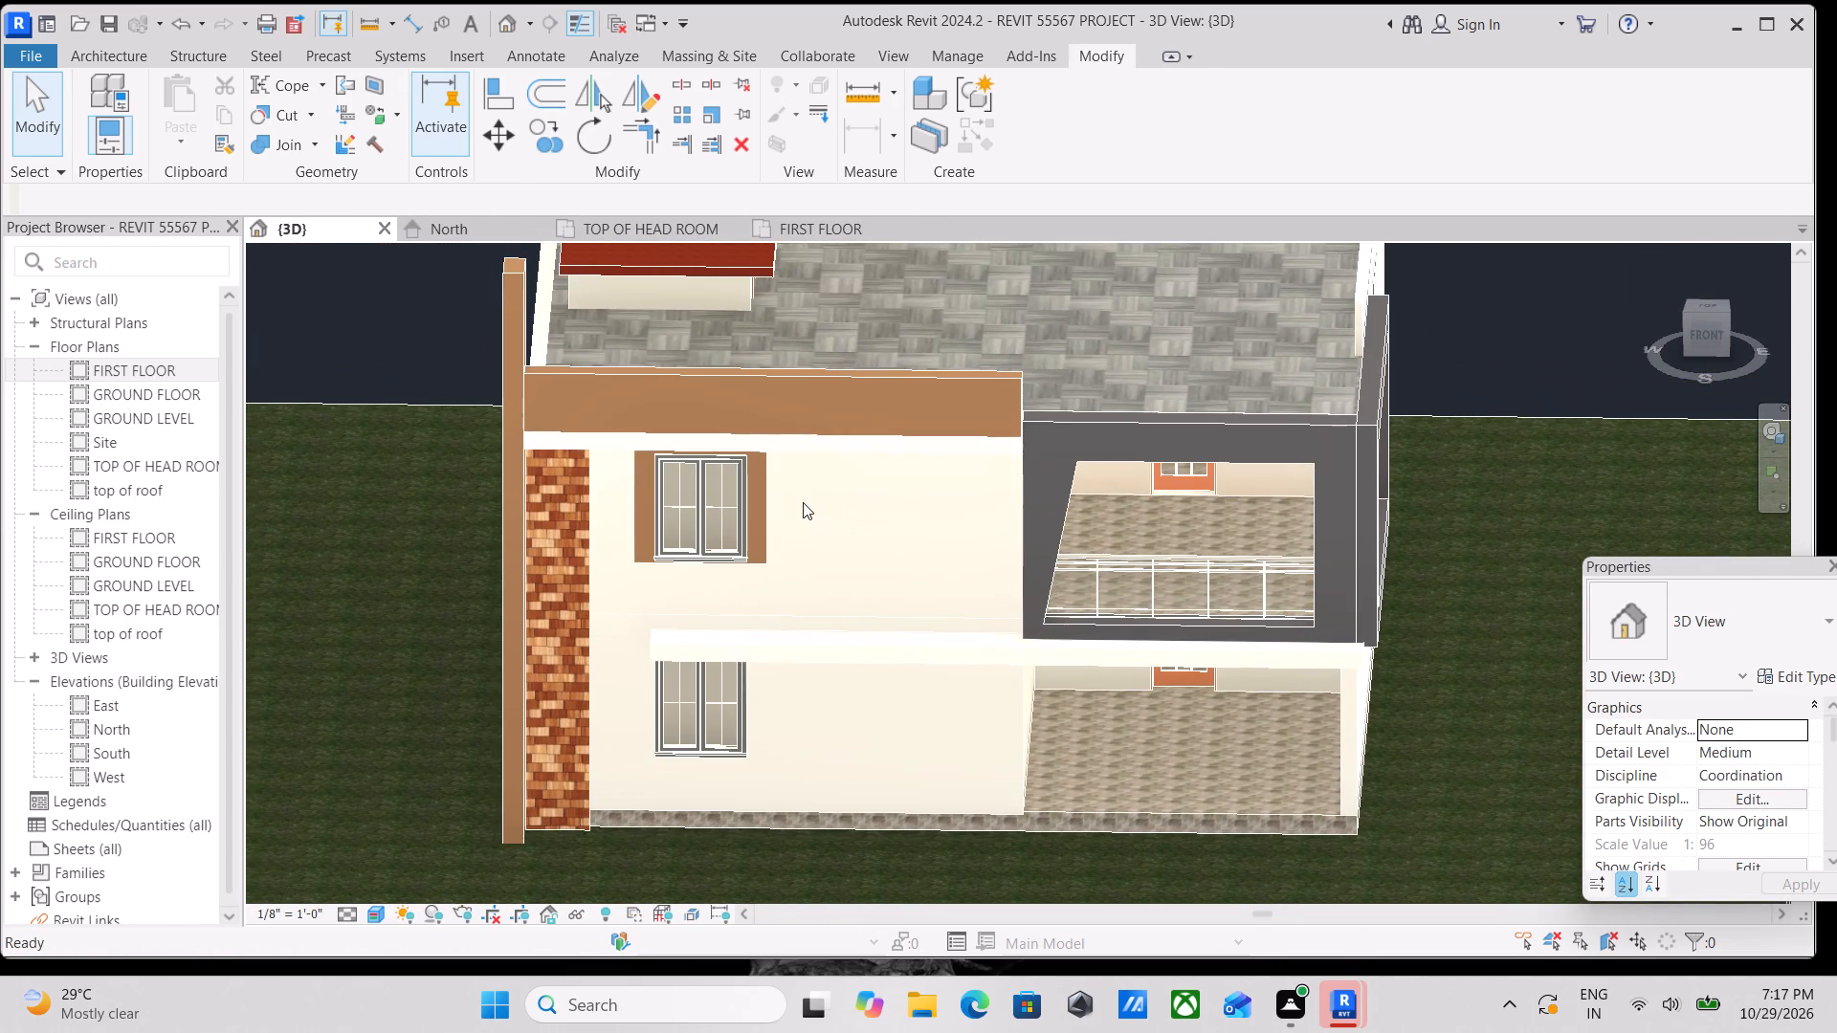
middle_click_drag(824, 500, 1055, 561, "shift")
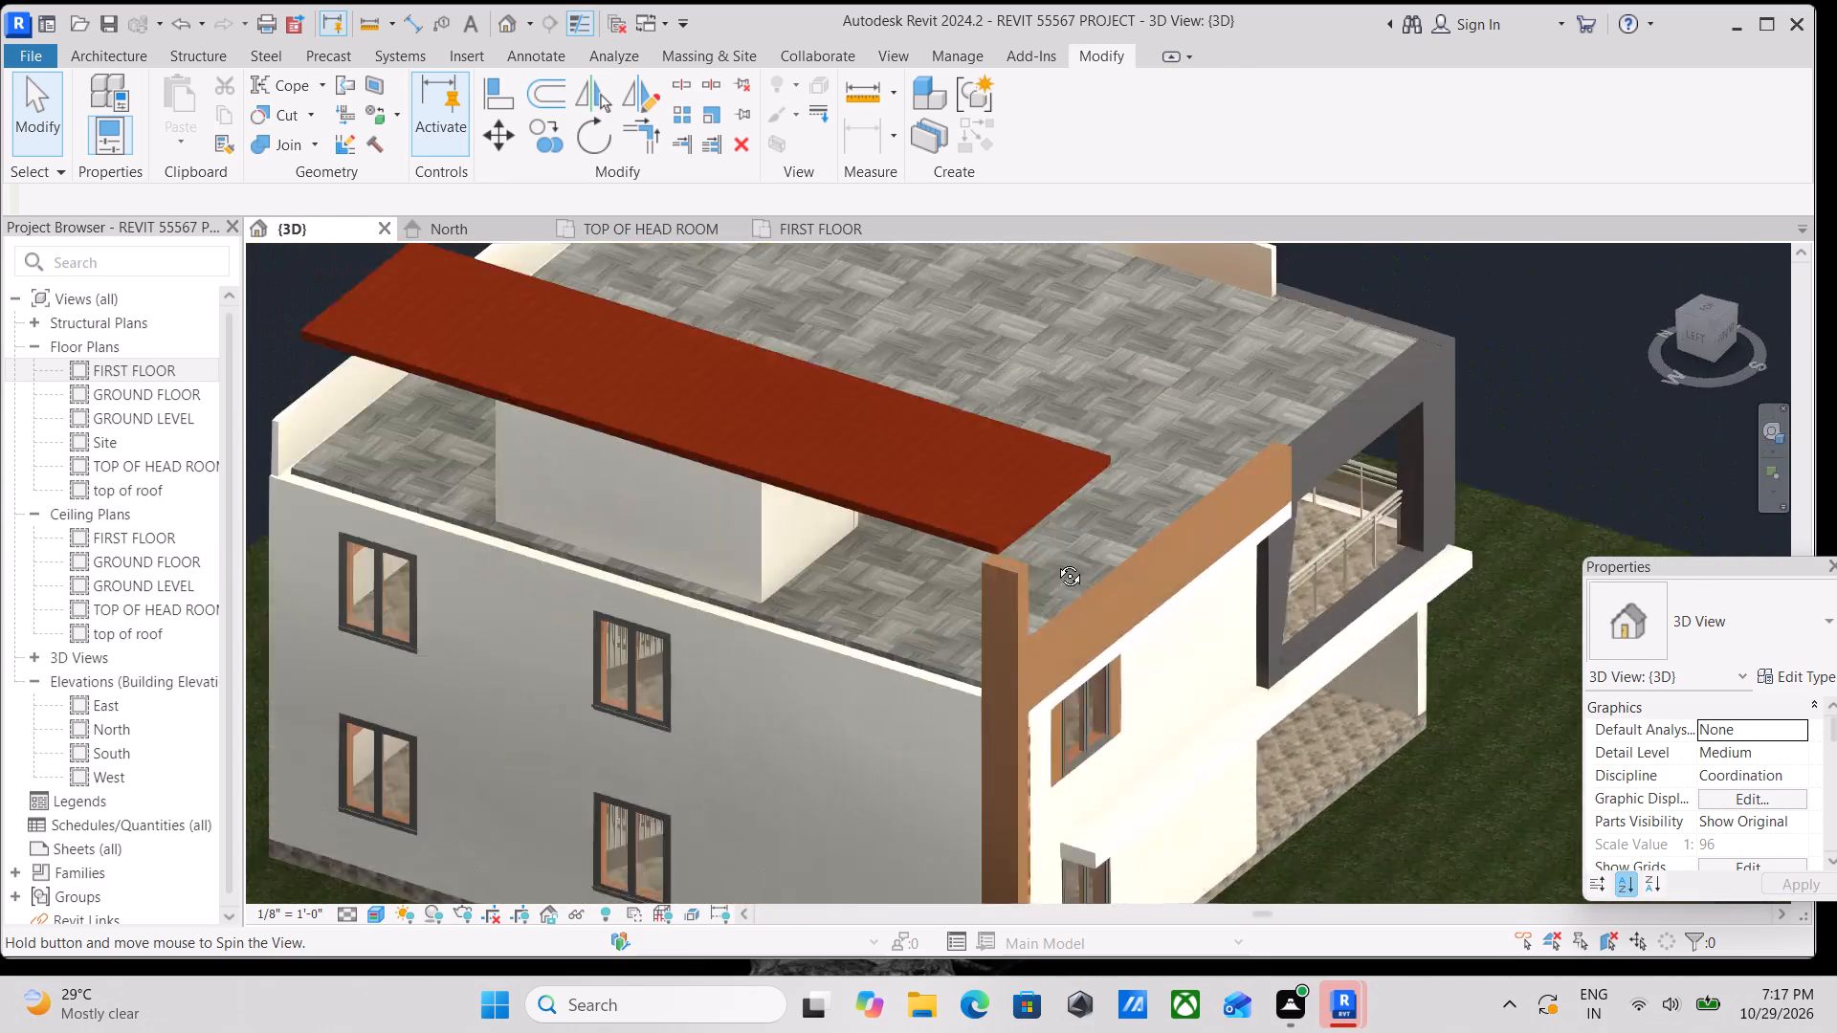
middle_click_drag(1055, 561, 1111, 465, "shift")
middle_click_drag(1203, 494, 1212, 438)
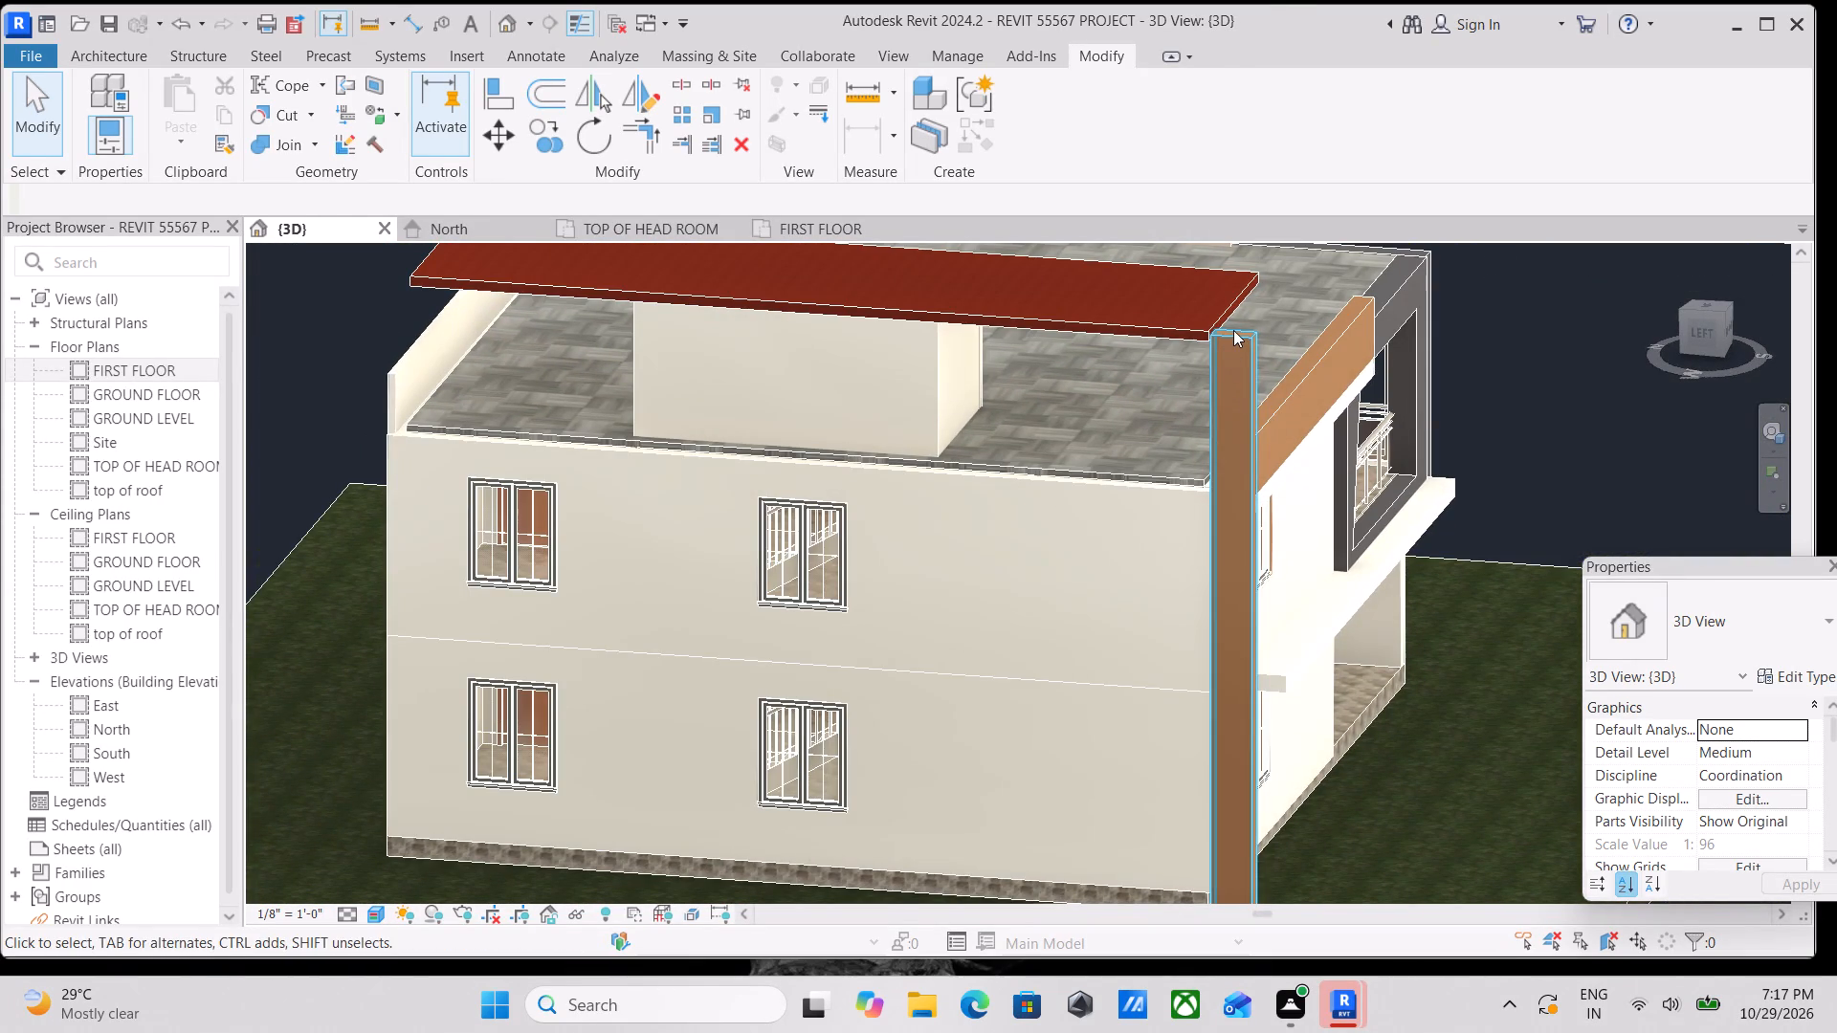
left_click(1233, 333)
middle_click_drag(1244, 334, 941, 507, "shift")
scroll(1222, 350, "down", 1, "shift")
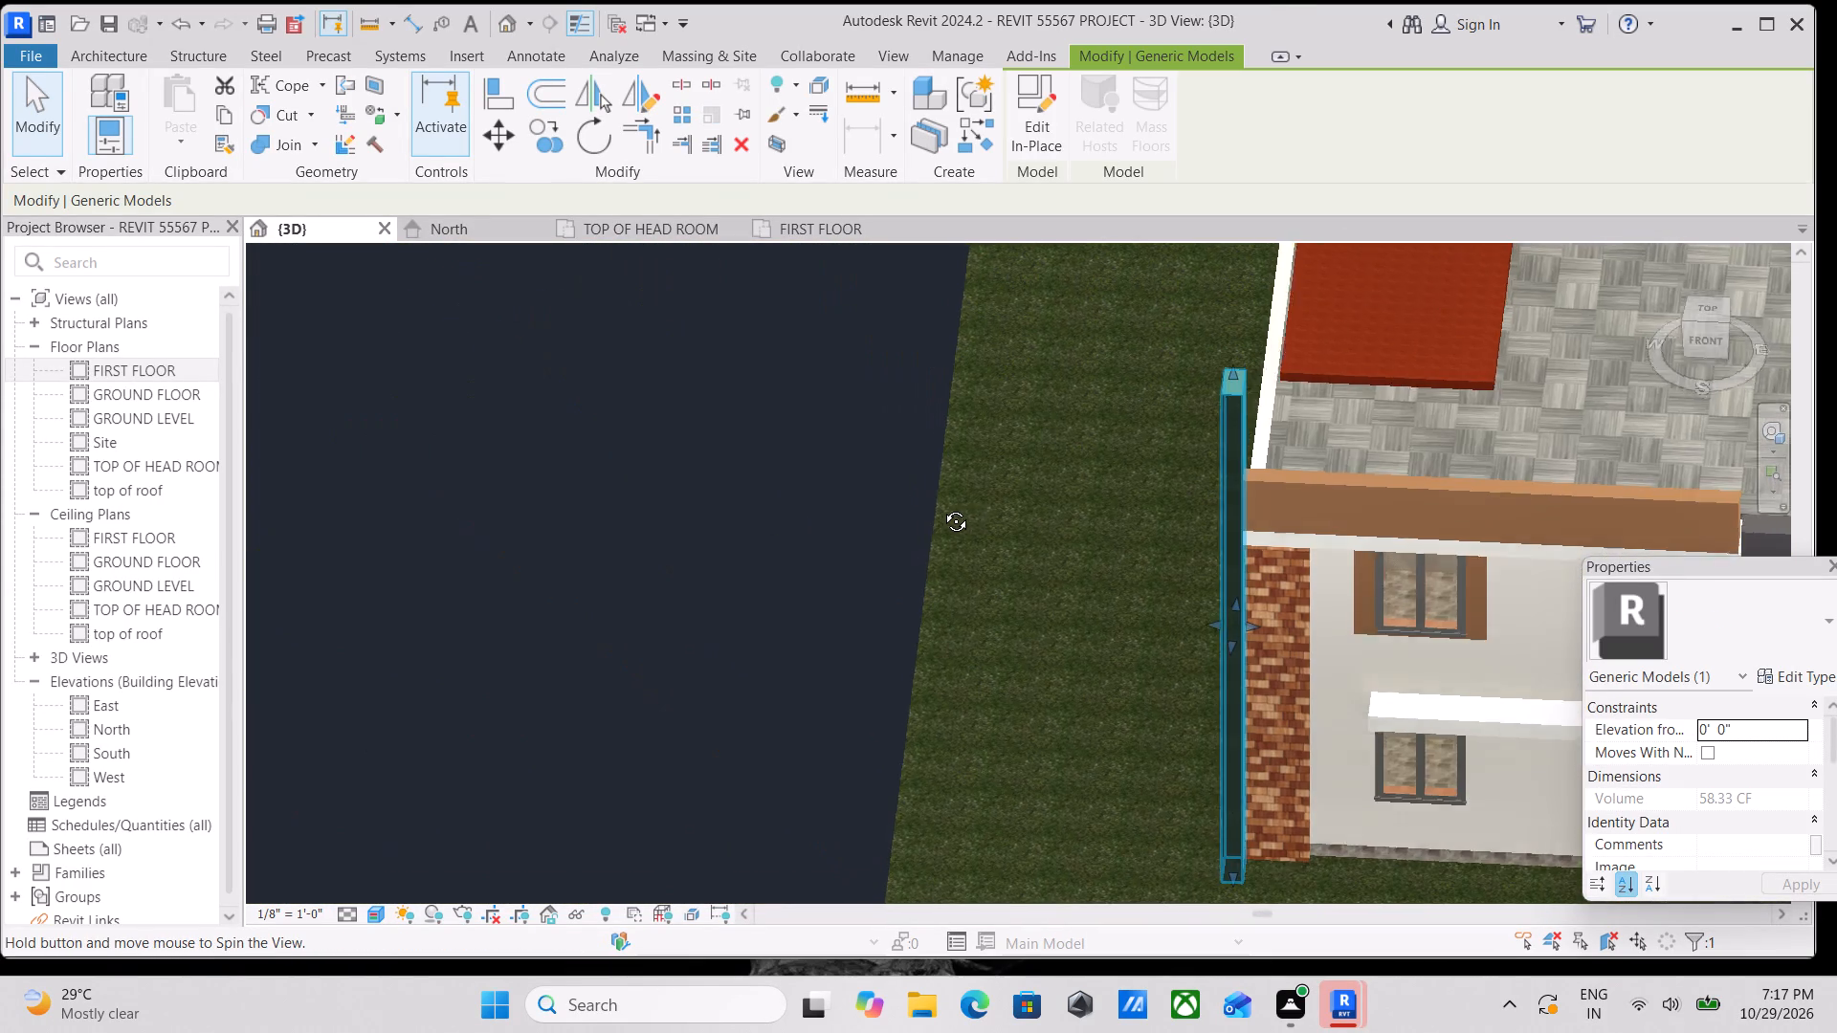
middle_click_drag(941, 507, 1215, 384, "shift")
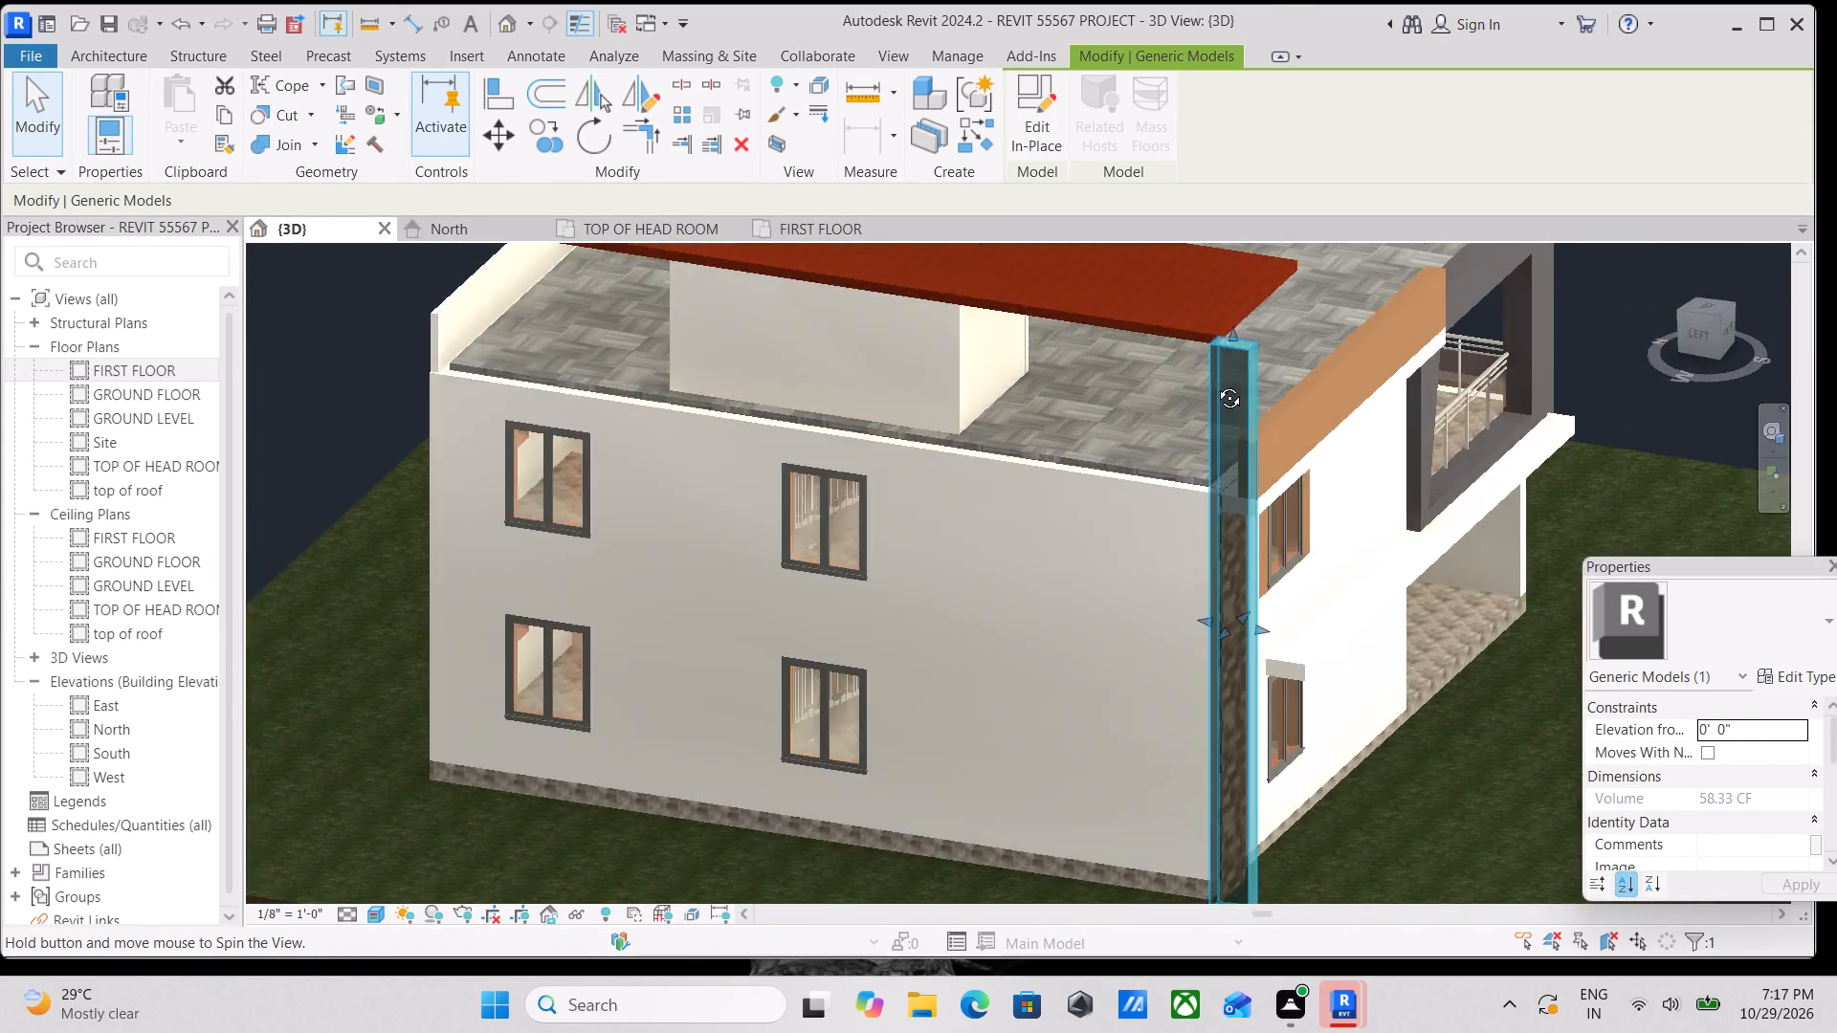
middle_click_drag(1215, 384, 982, 417, "shift")
scroll(1154, 447, "down", 3)
middle_click_drag(1113, 443, 798, 373)
key("Escape")
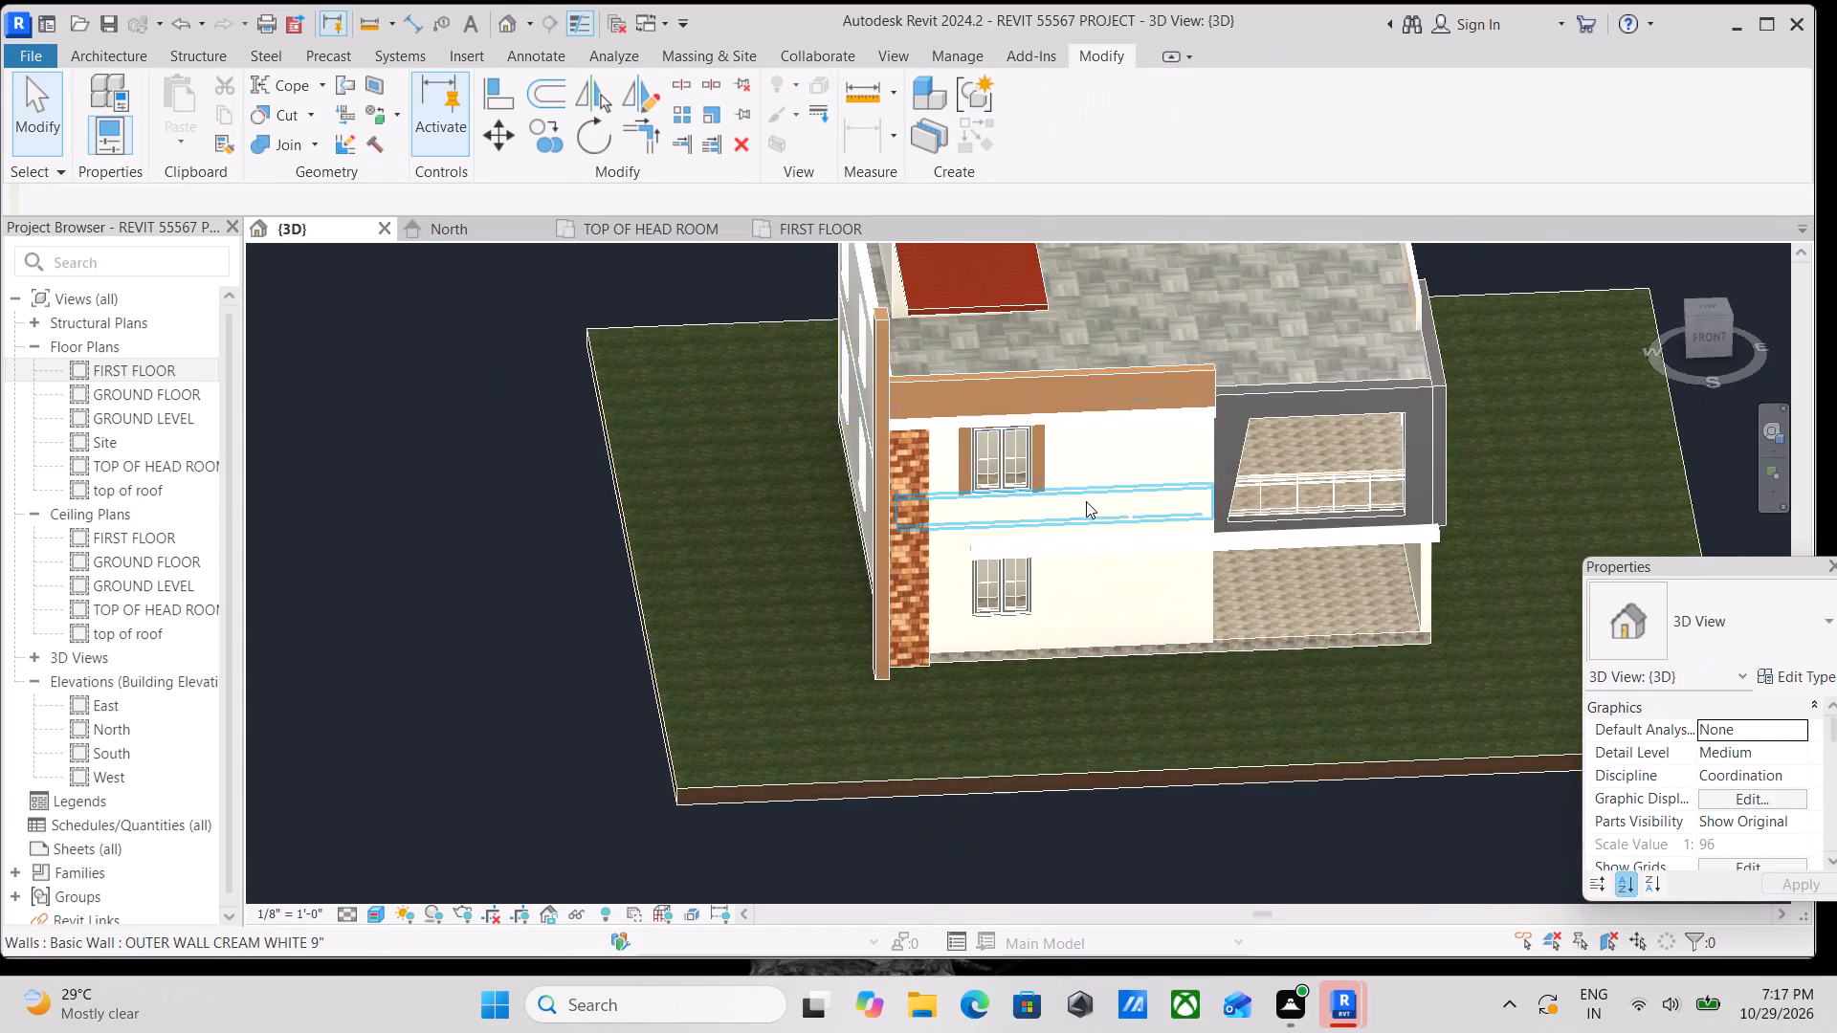
Examine the white band, the ground-floor porch, the balcony frames and the upper window surround up close.
scroll(1086, 501, "up", 3)
middle_click_drag(1064, 525, 1013, 351, "shift")
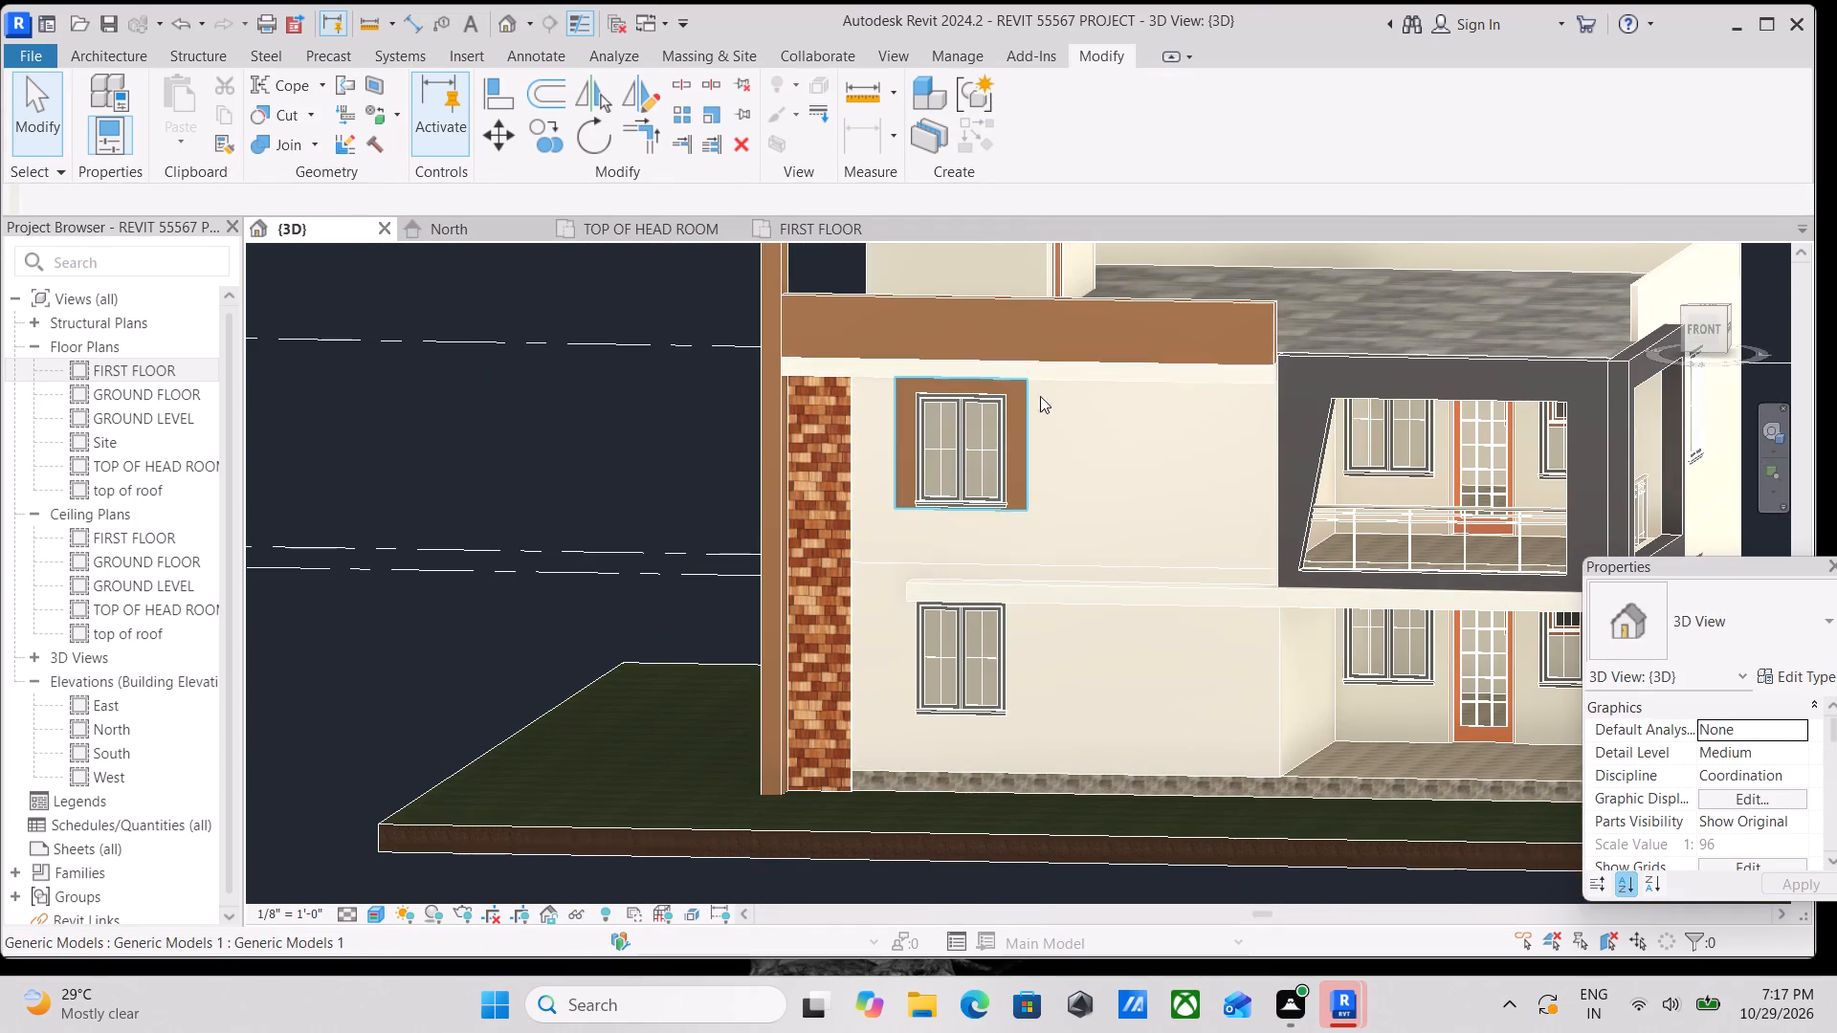
middle_click_drag(1339, 519, 1122, 438, "shift")
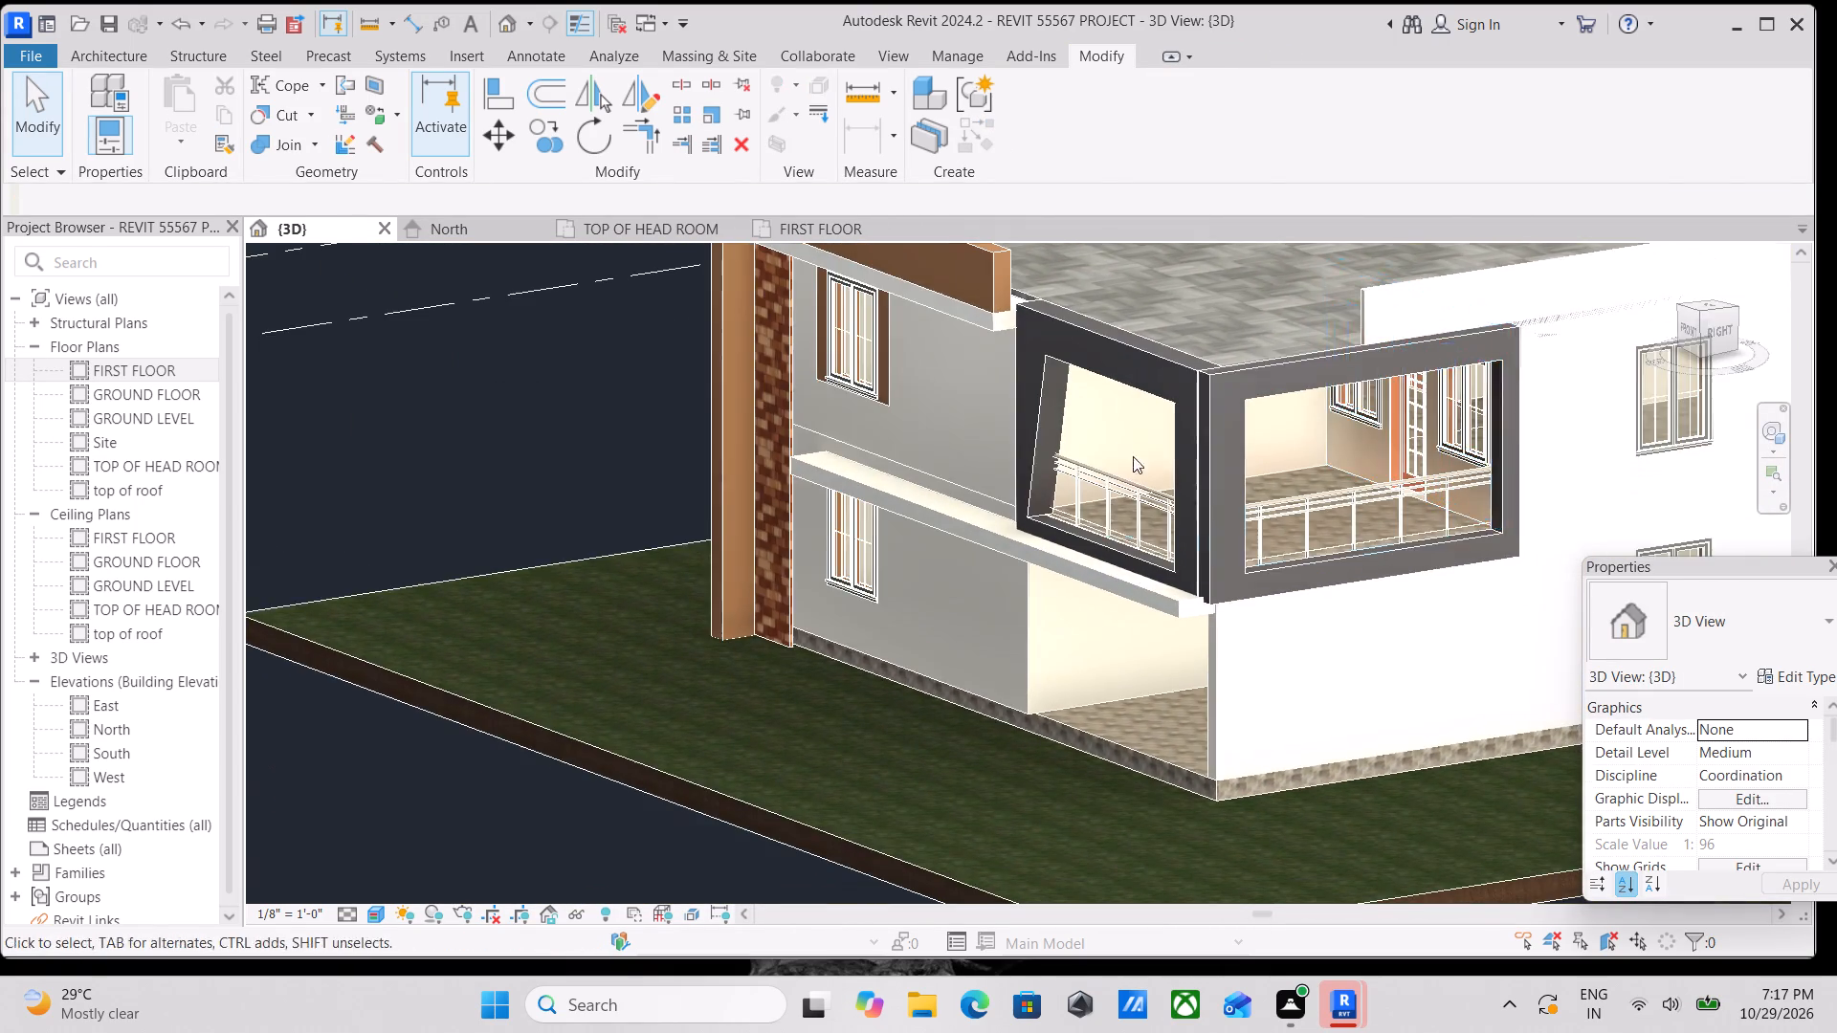
scroll(1208, 659, "up", 6)
scroll(1194, 534, "down", 2)
middle_click(1193, 534)
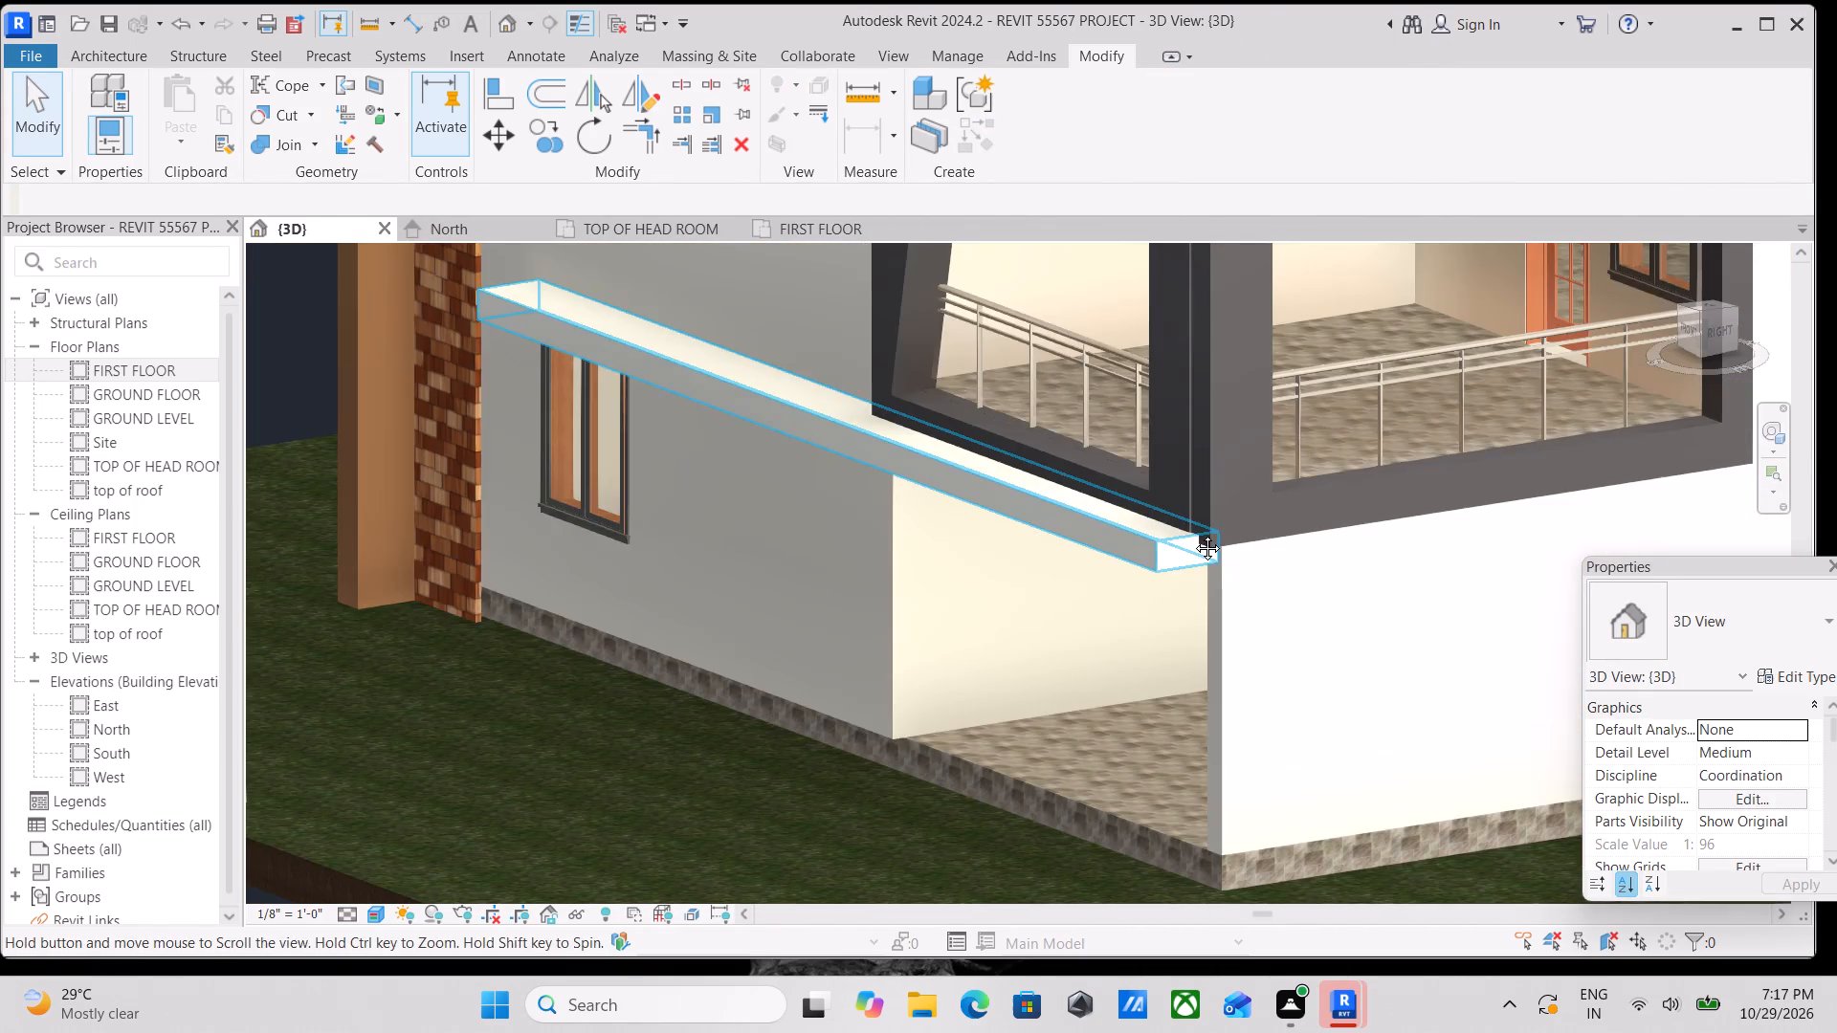
middle_click_drag(1153, 526, 1329, 627, "shift")
middle_click_drag(1074, 434, 878, 623)
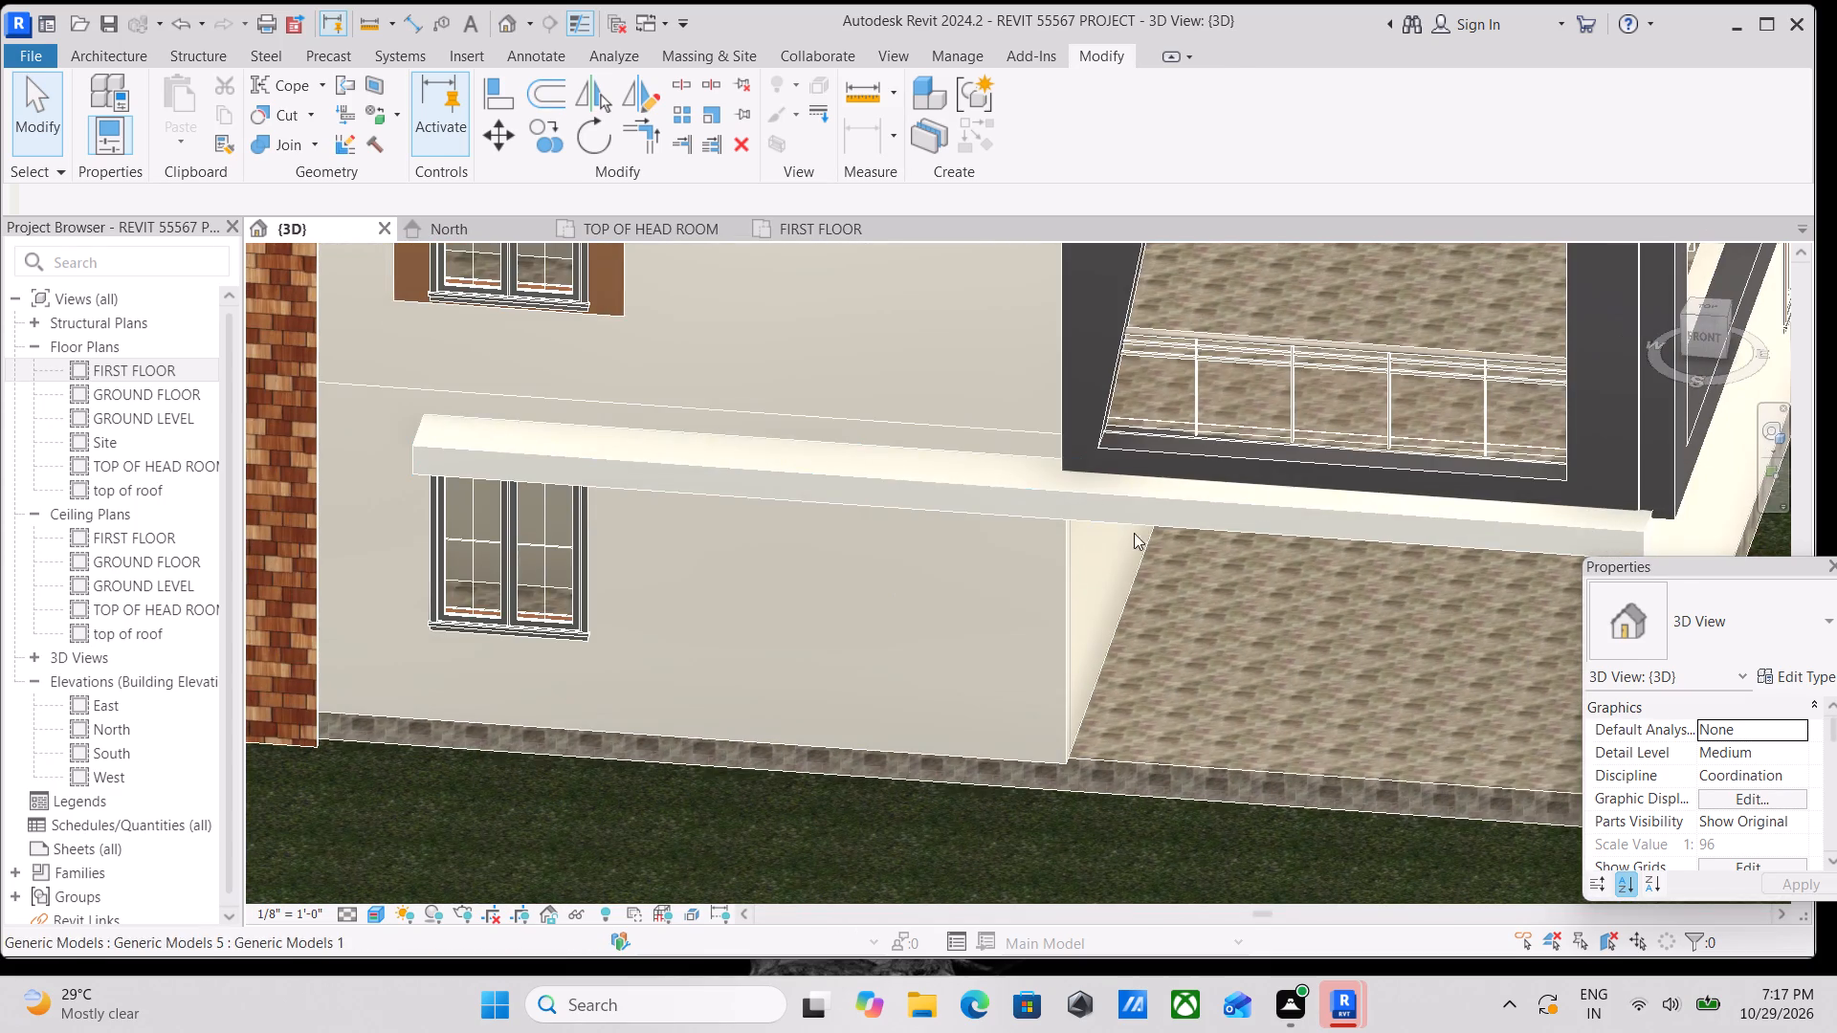
middle_click_drag(1162, 564, 1206, 340, "shift")
middle_click_drag(1267, 462, 1242, 534, "shift")
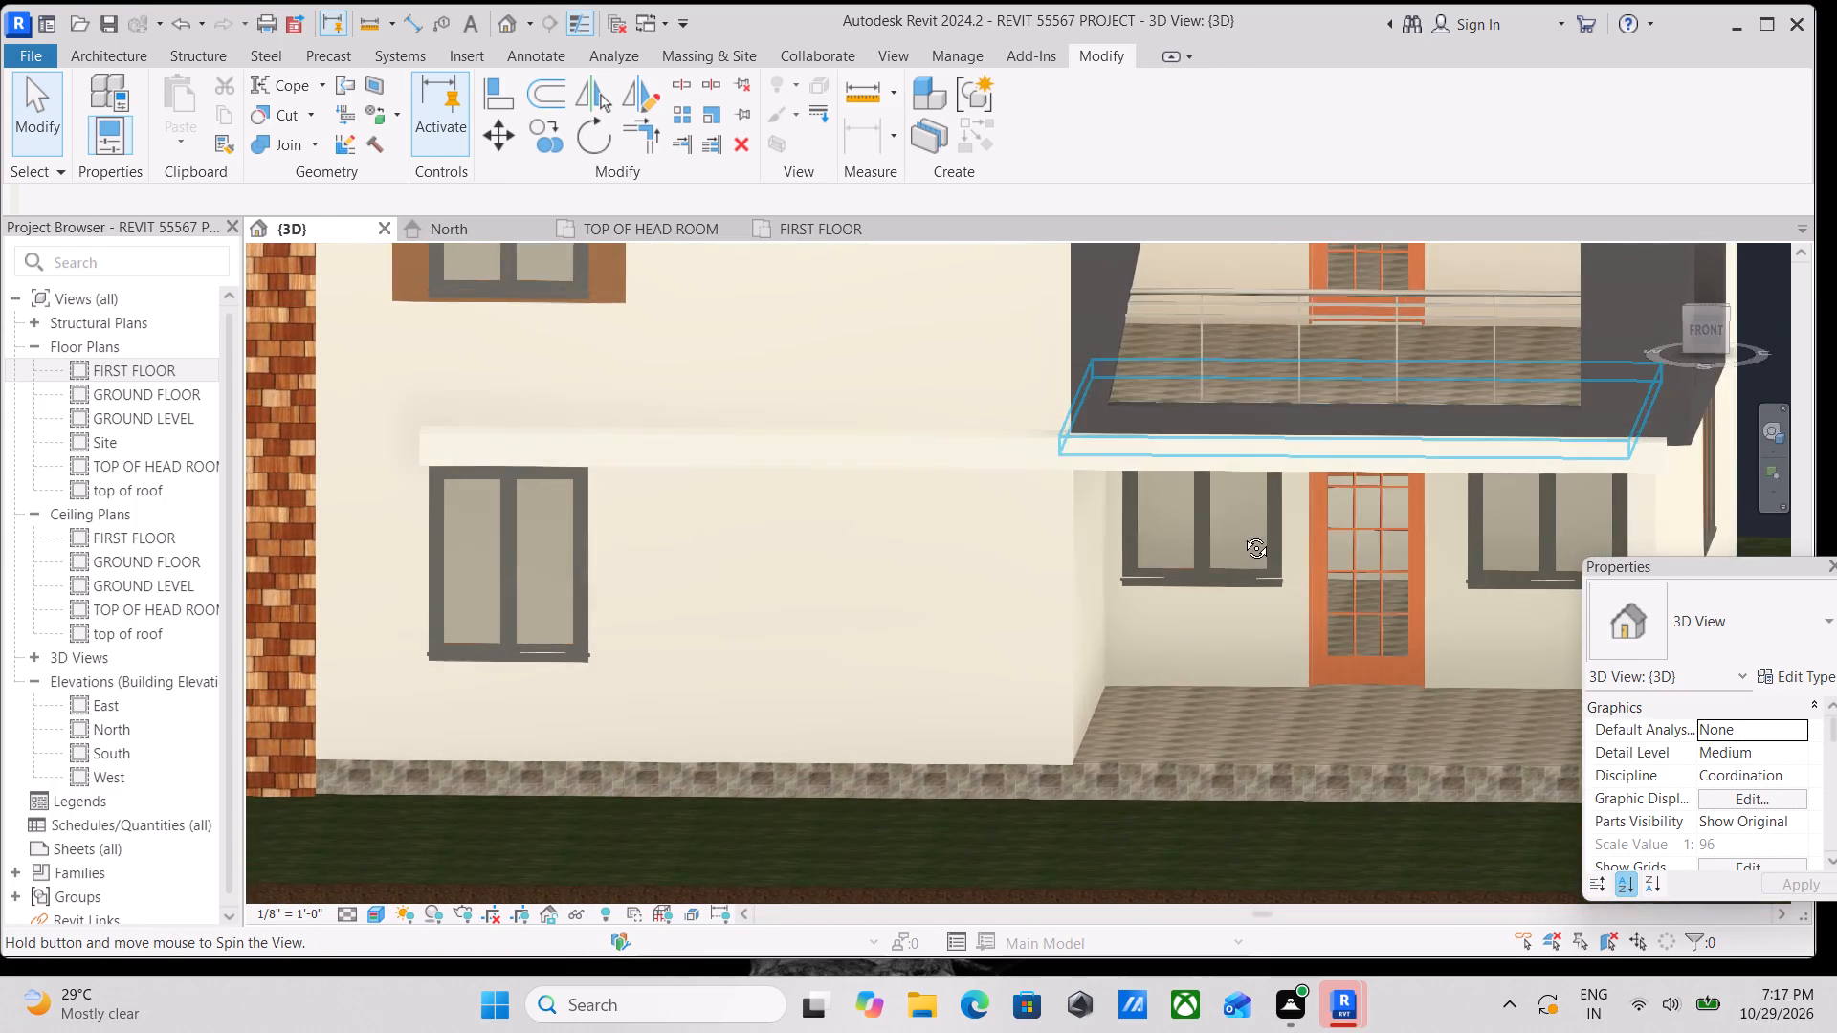
middle_click_drag(1242, 534, 1200, 473, "shift")
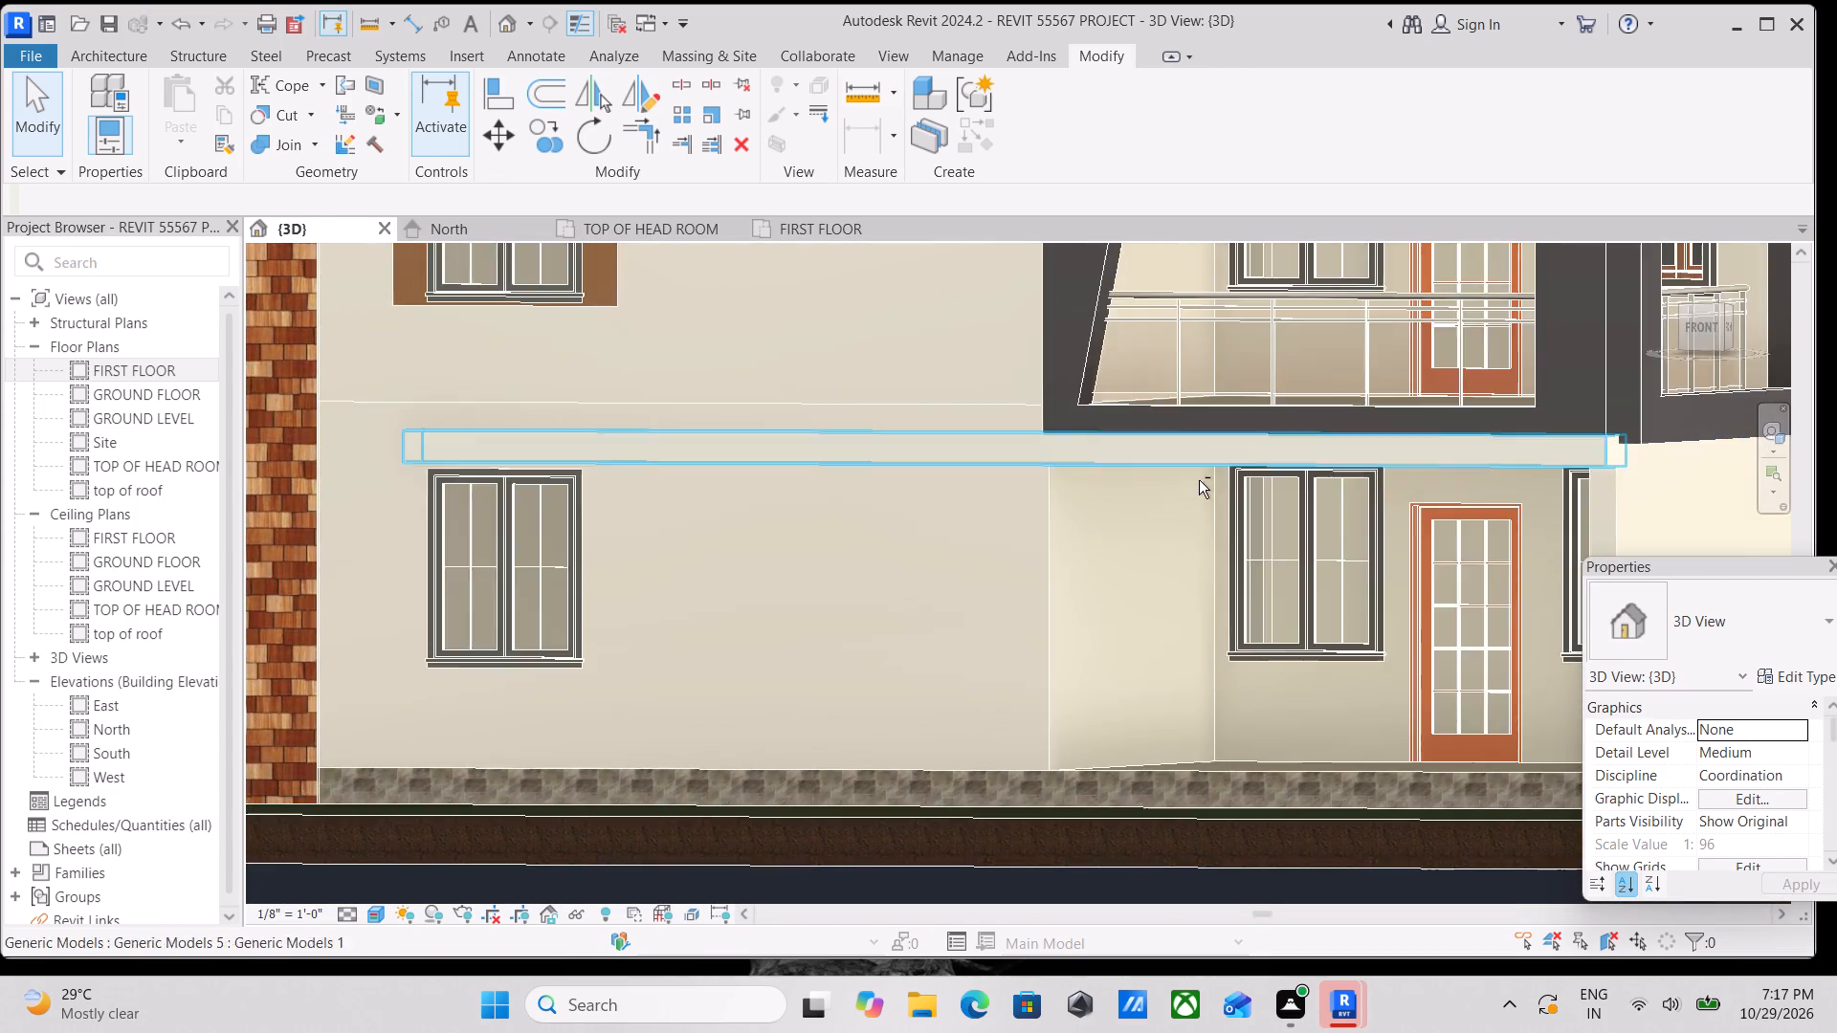
scroll(1199, 480, "down", 3)
middle_click_drag(1199, 481, 1201, 608)
middle_click_drag(1241, 491, 1211, 600)
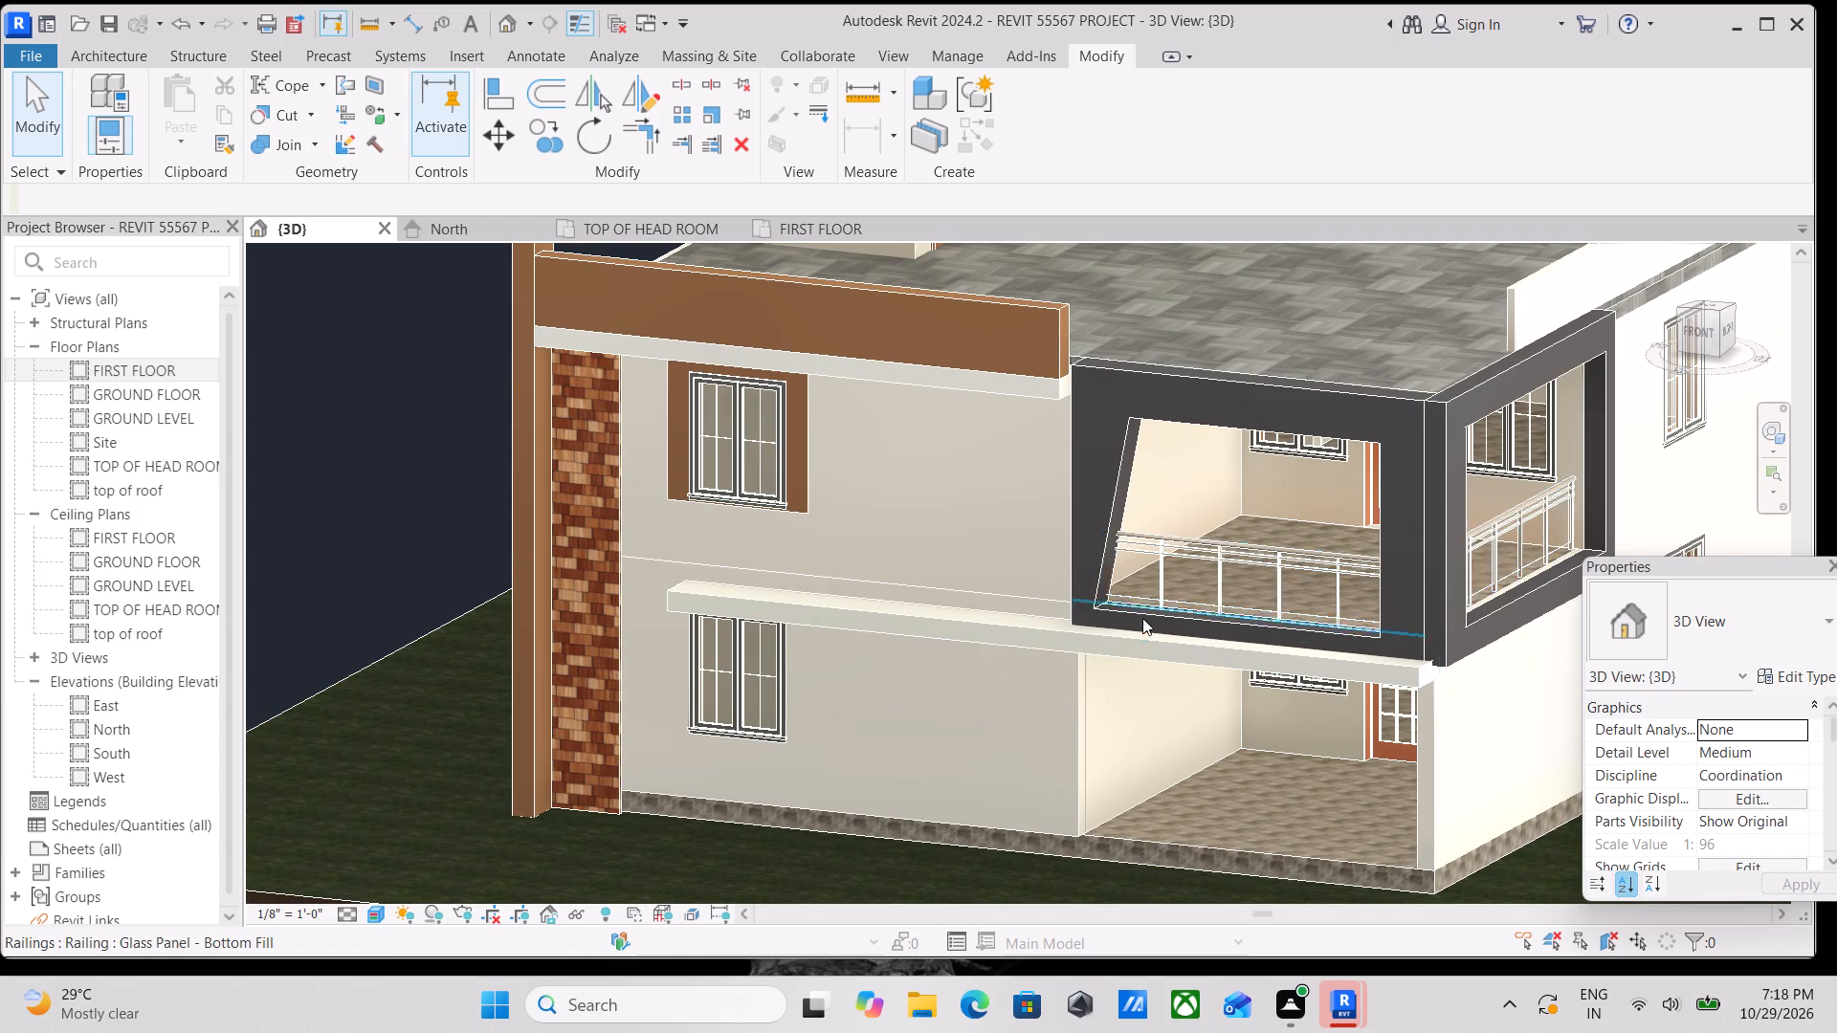
scroll(886, 598, "up", 3)
middle_click_drag(789, 548, 985, 651)
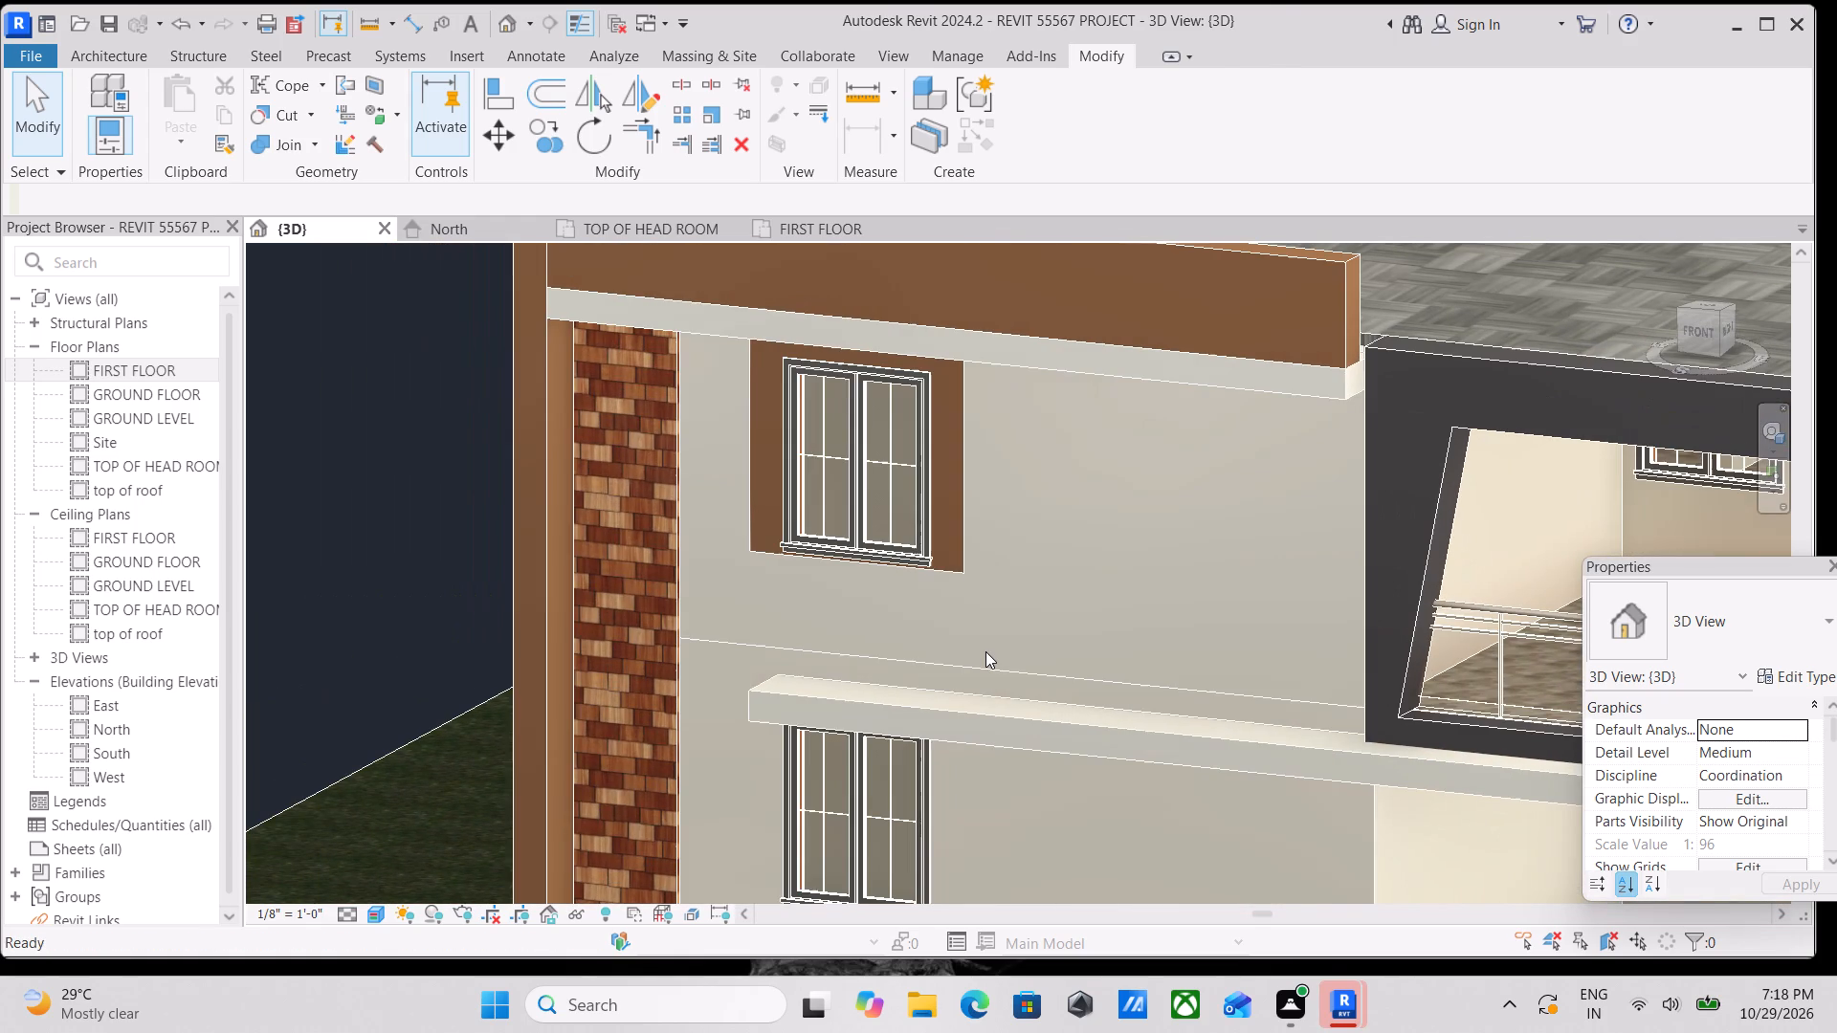
middle_click_drag(985, 650, 921, 655)
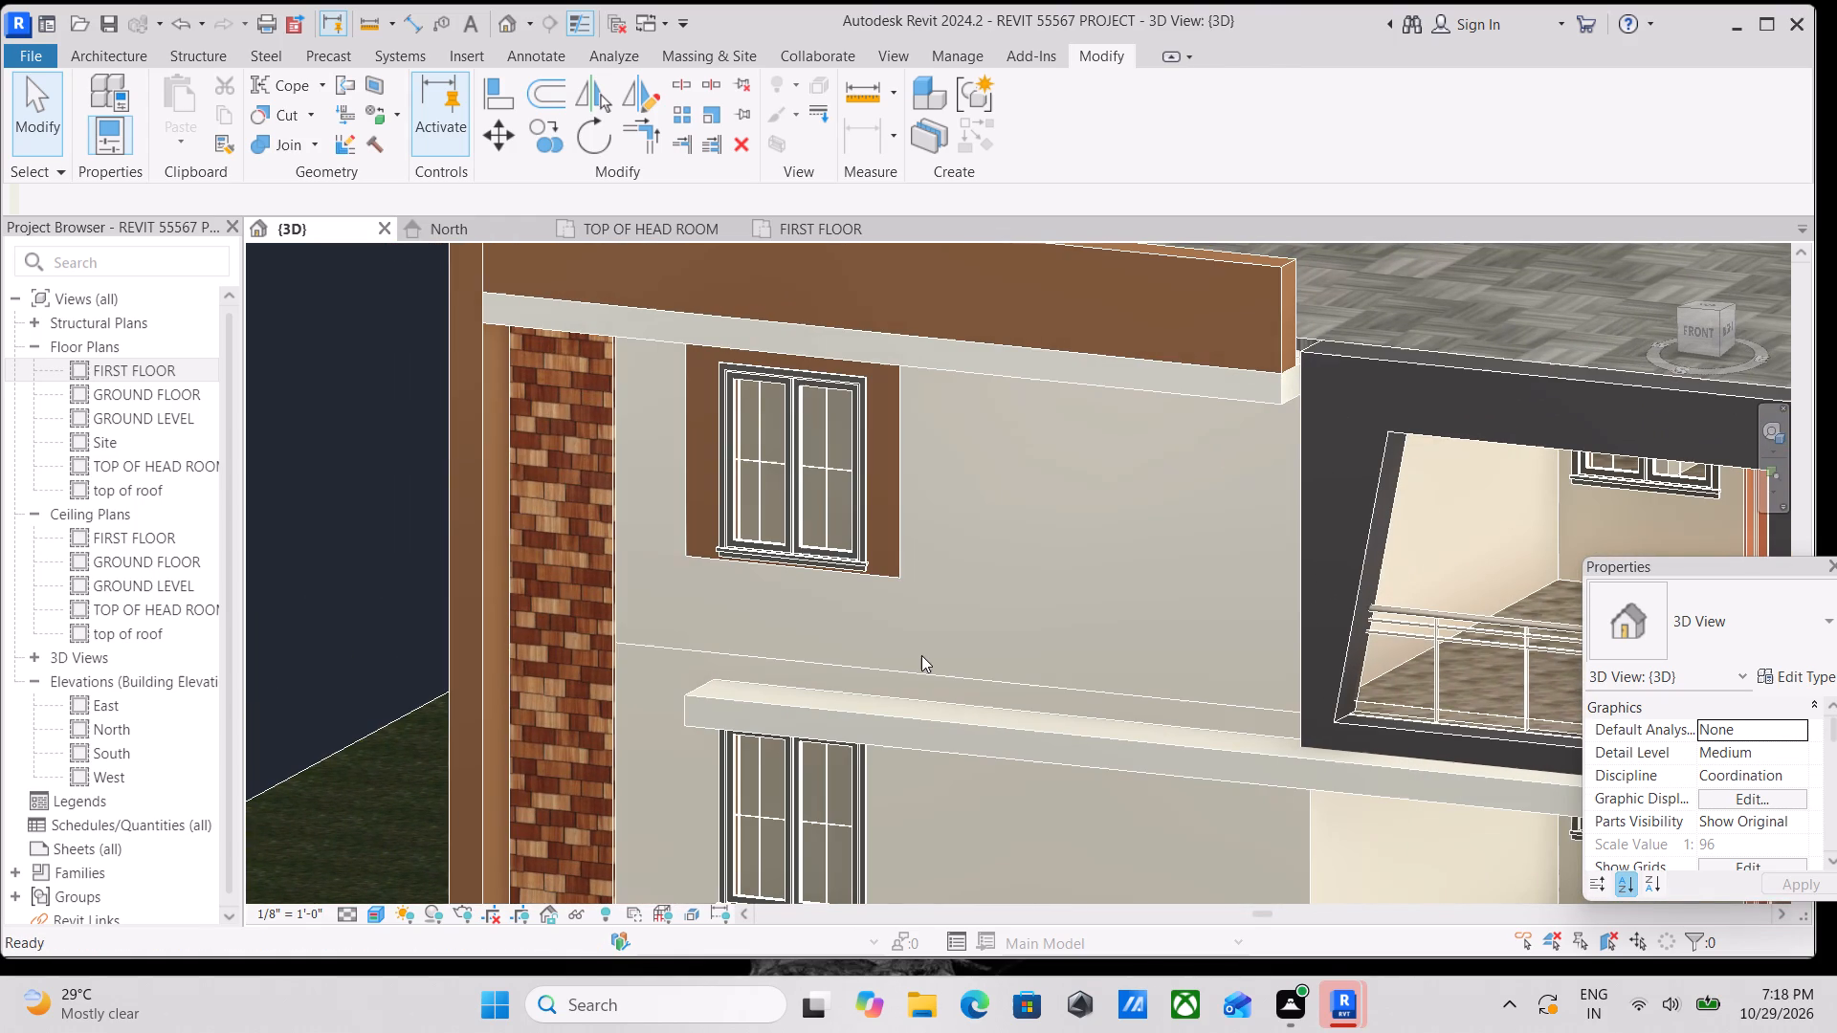
middle_click_drag(919, 656, 584, 710)
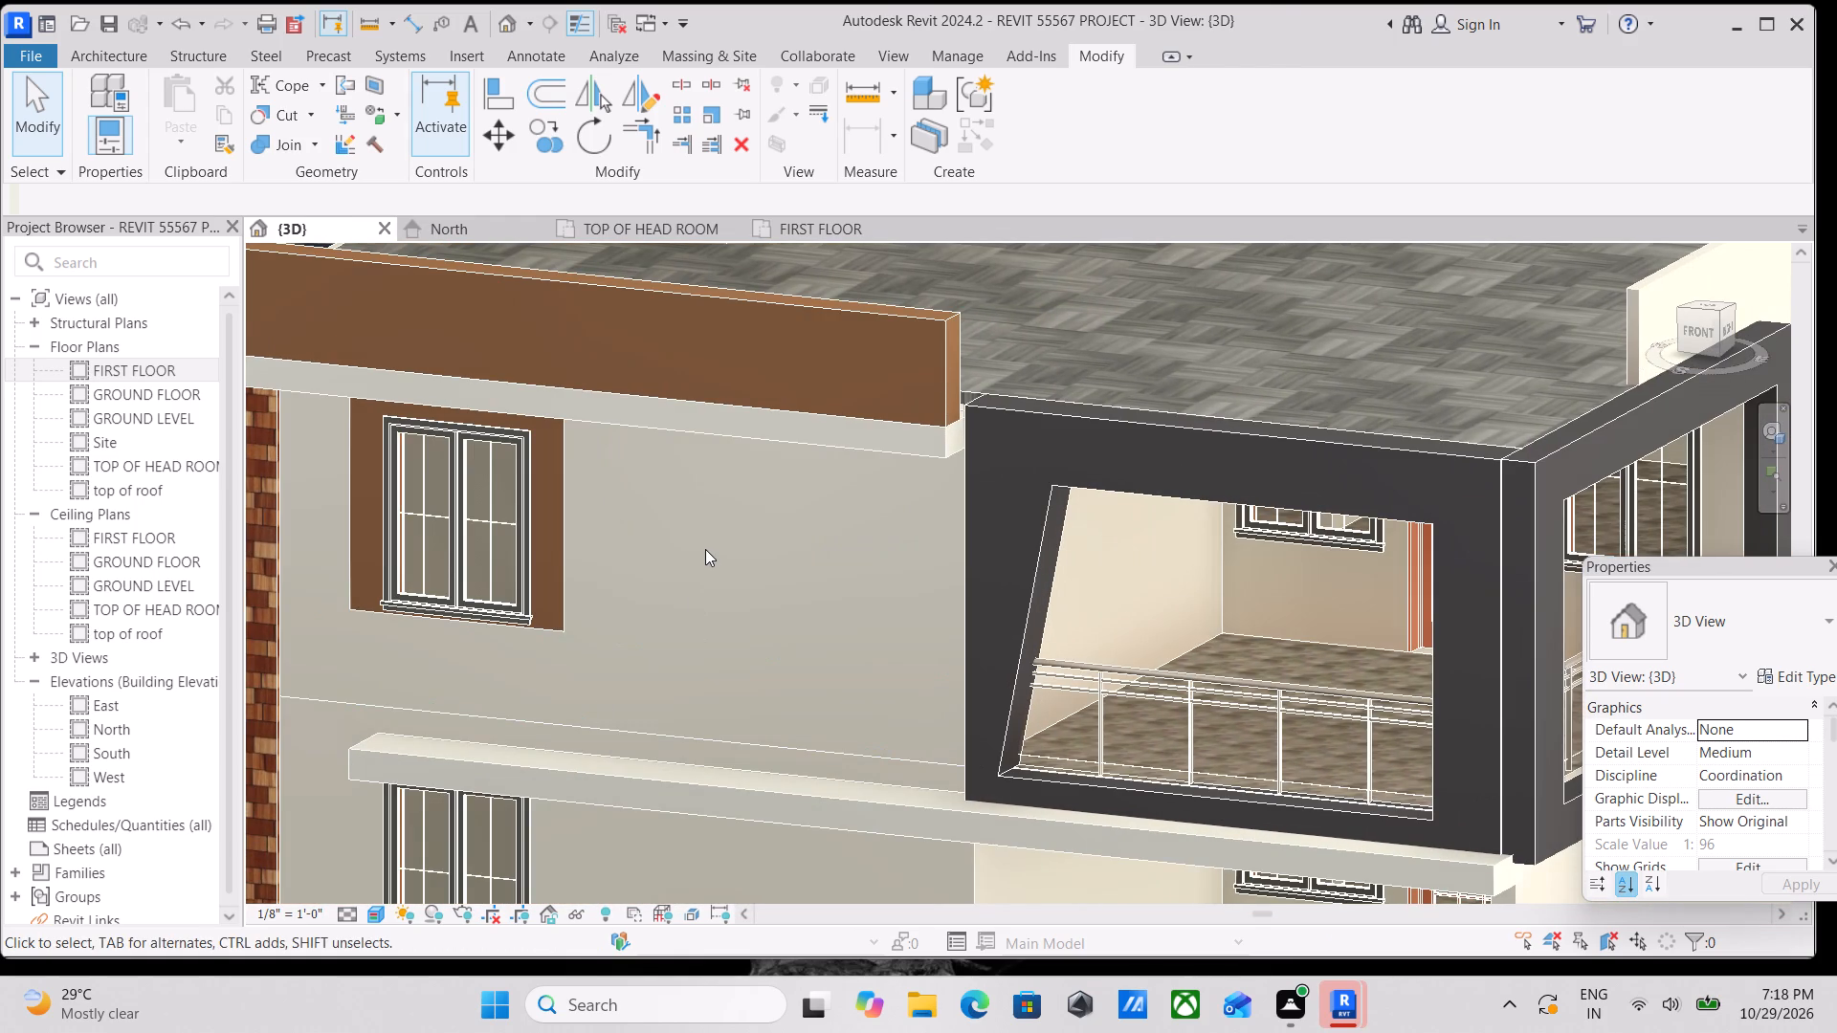
Start an in-place component in the Generic Models category, accepting the suggested name.
left_click(94, 55)
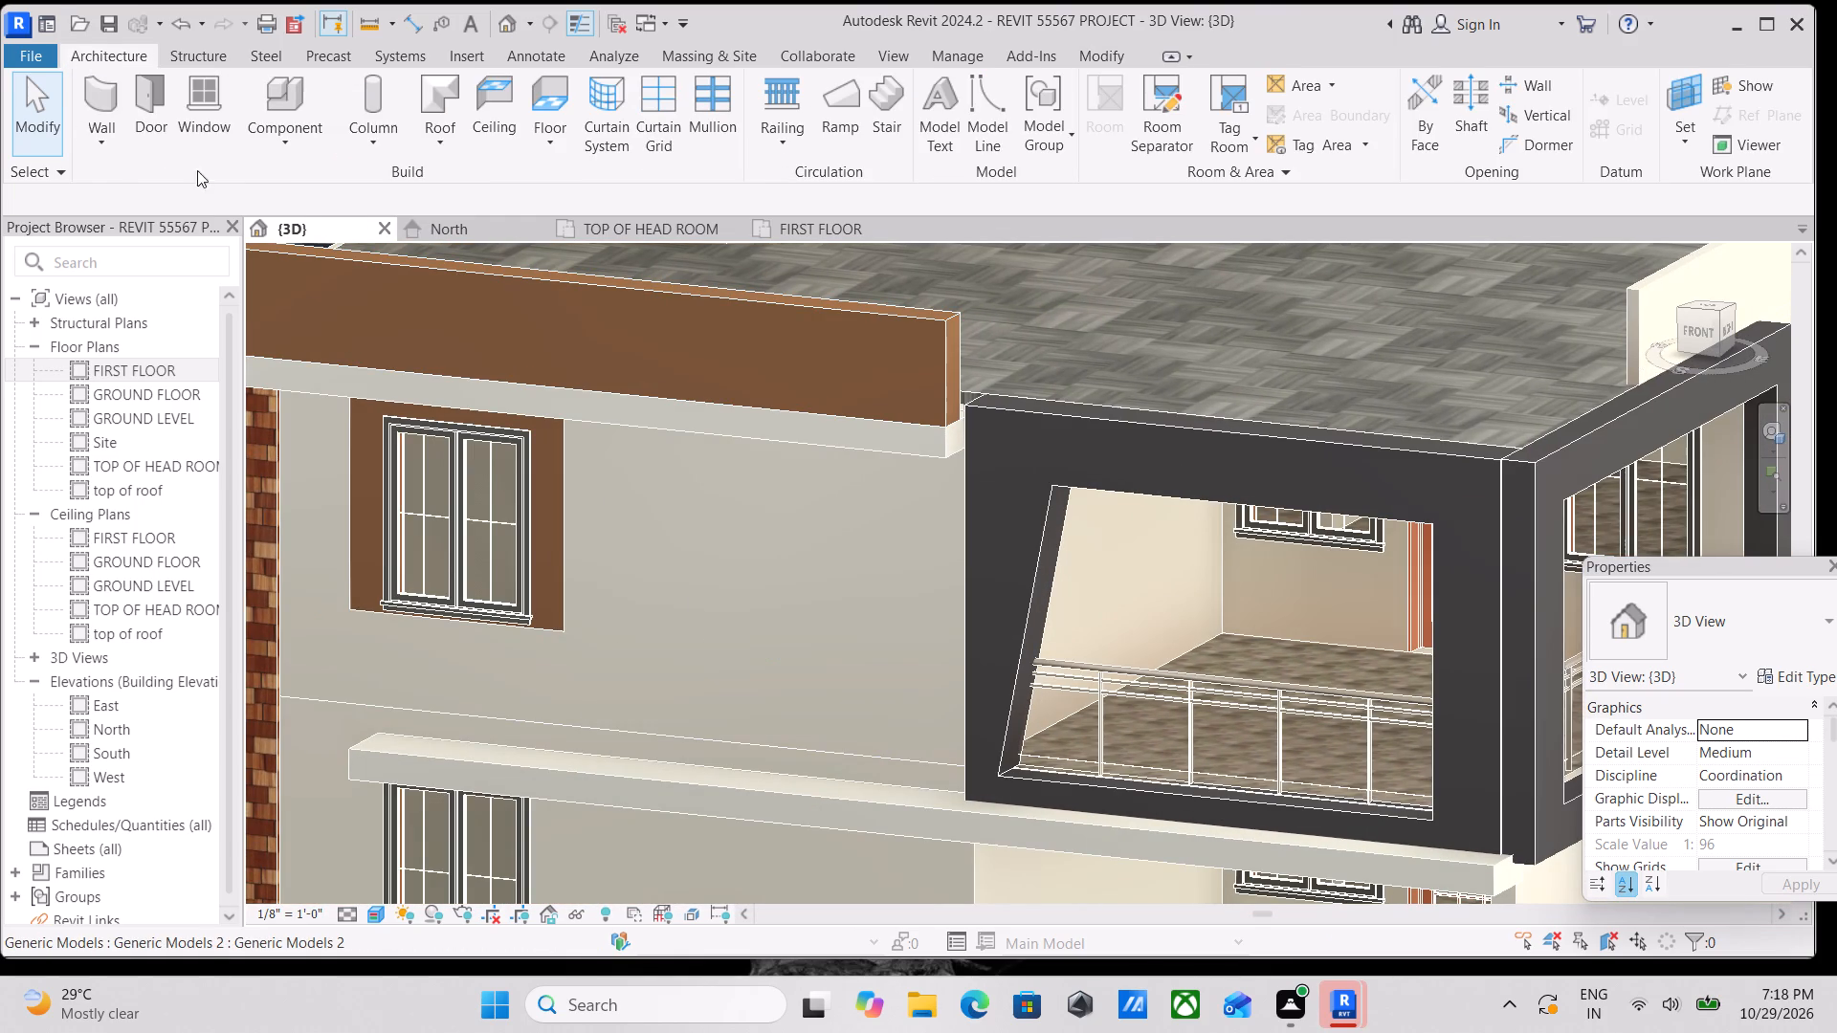
left_click(283, 148)
left_click(305, 238)
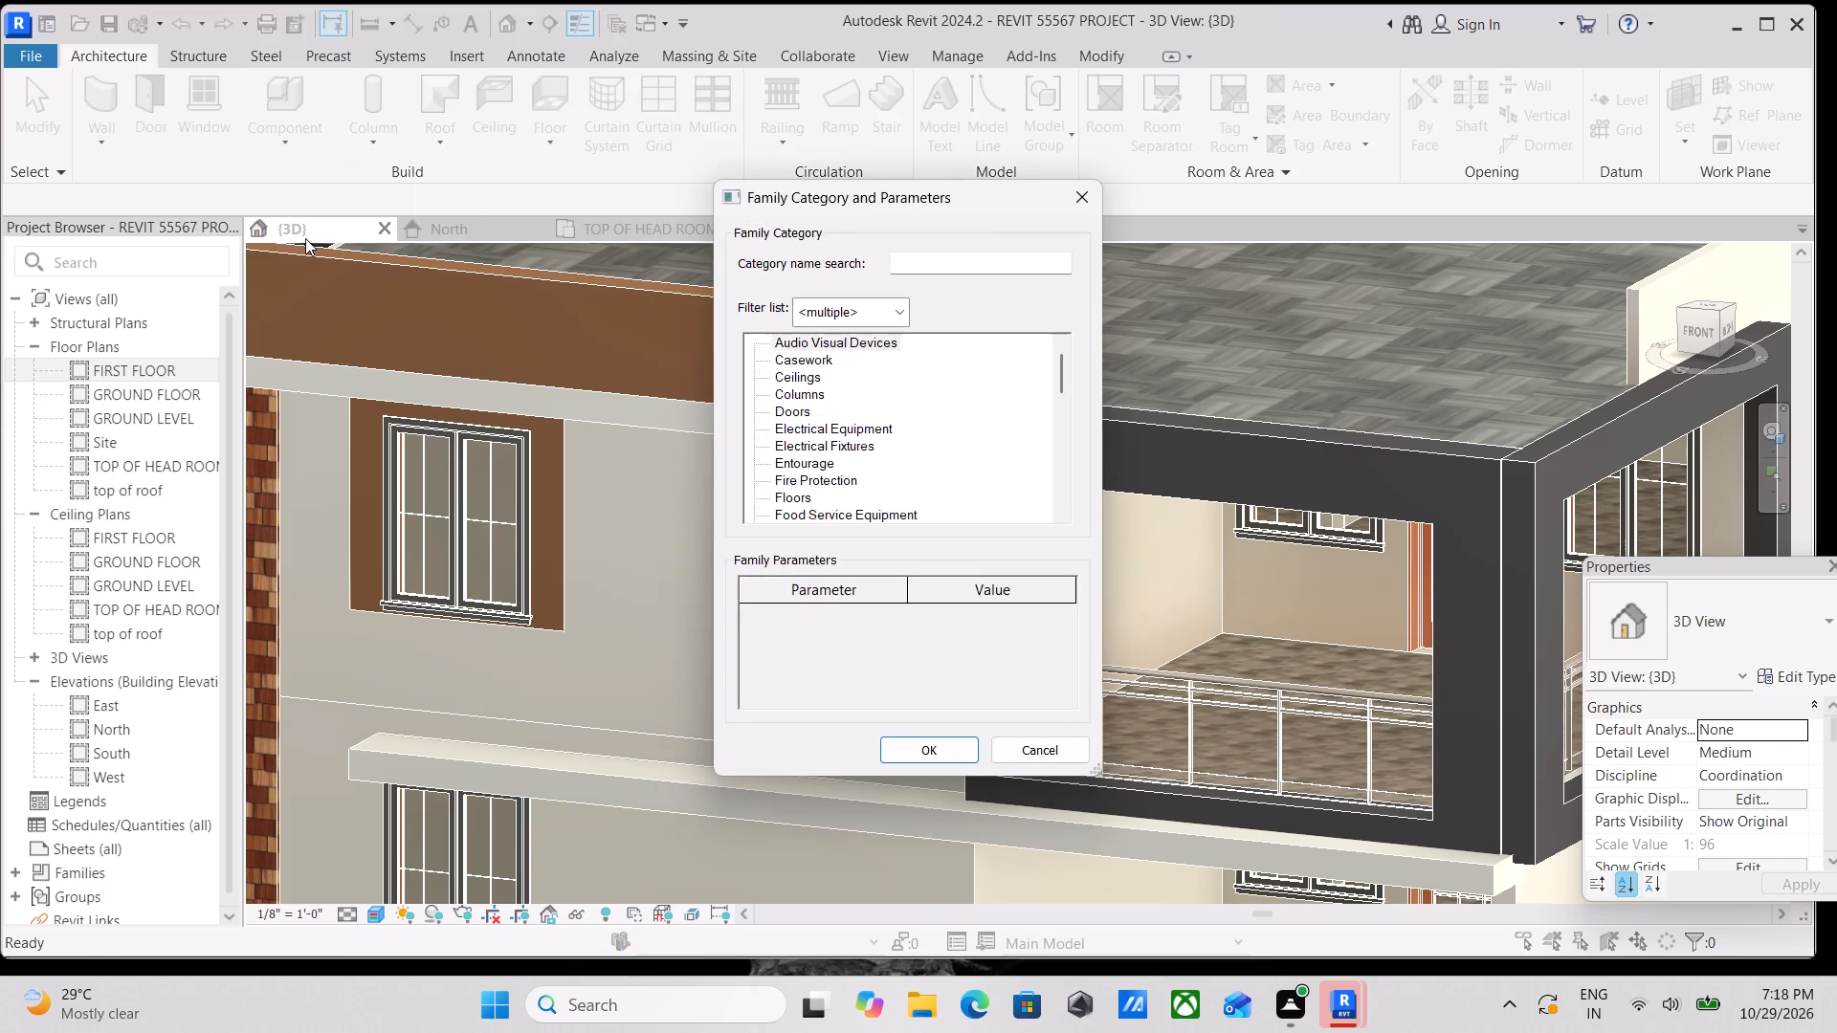
scroll(918, 445, "down", 3)
scroll(752, 443, "down", 3)
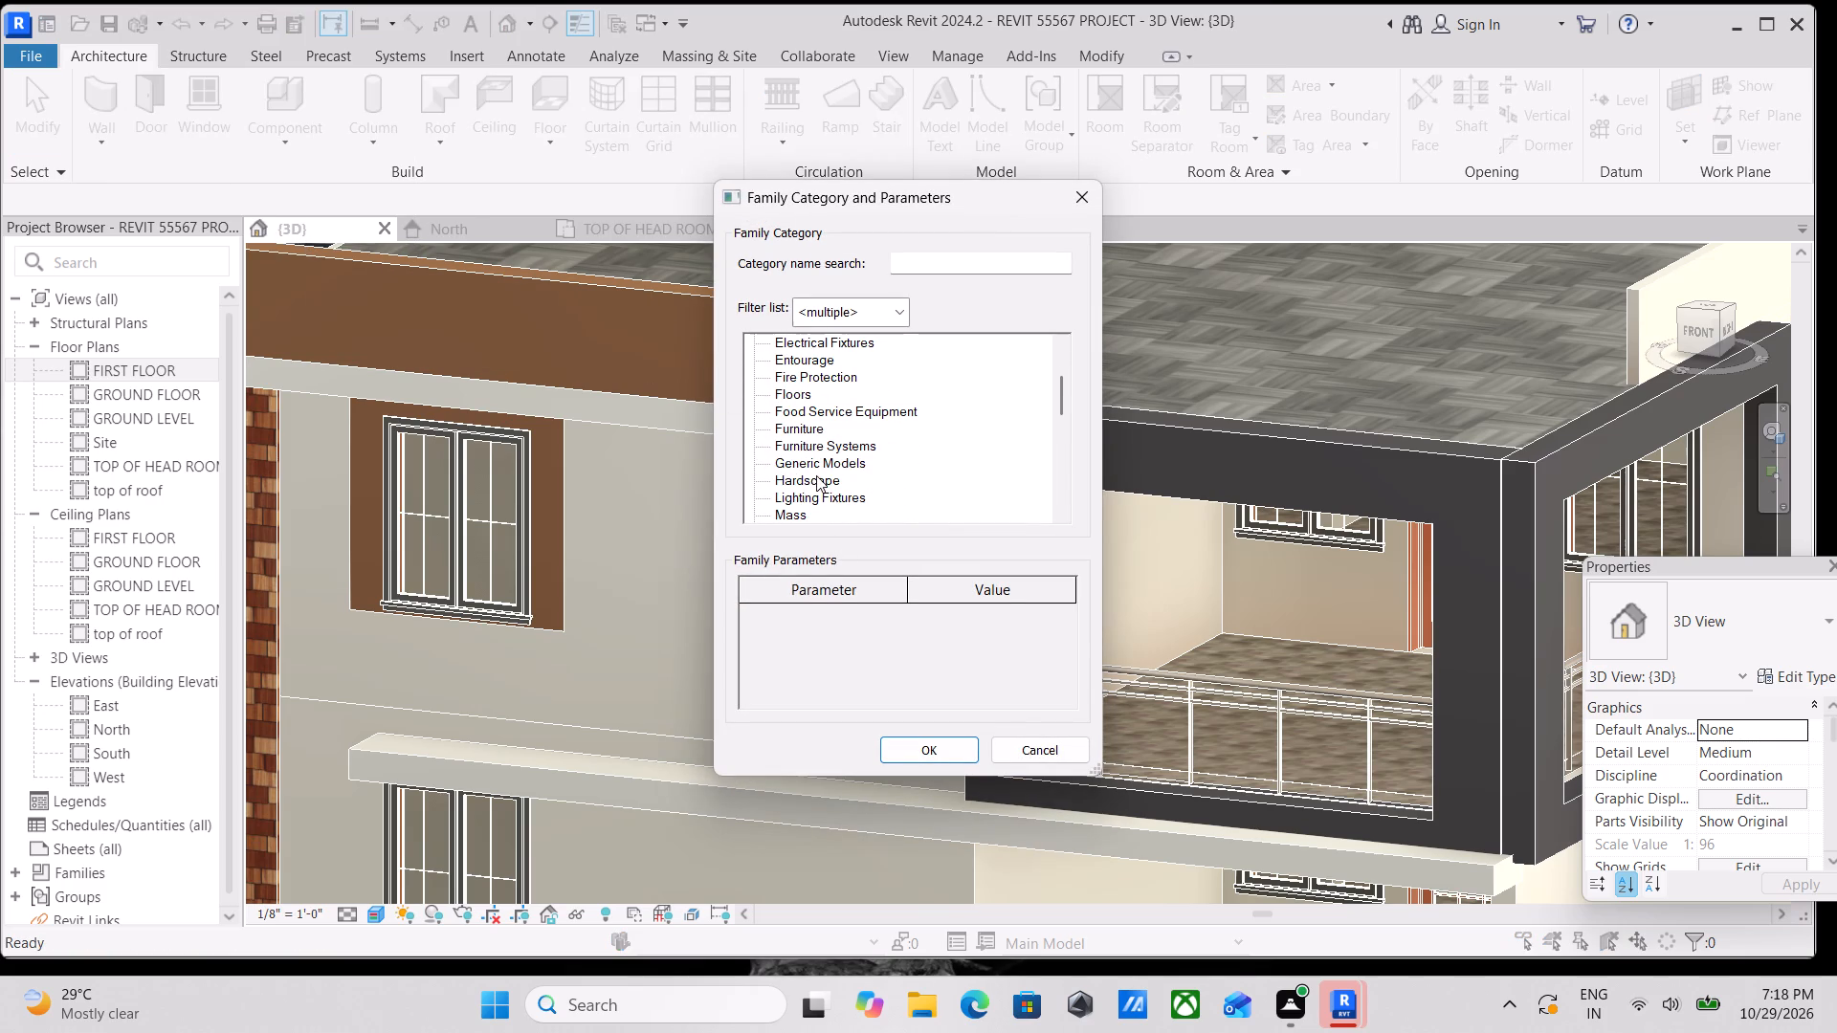
scroll(816, 495, "down", 2)
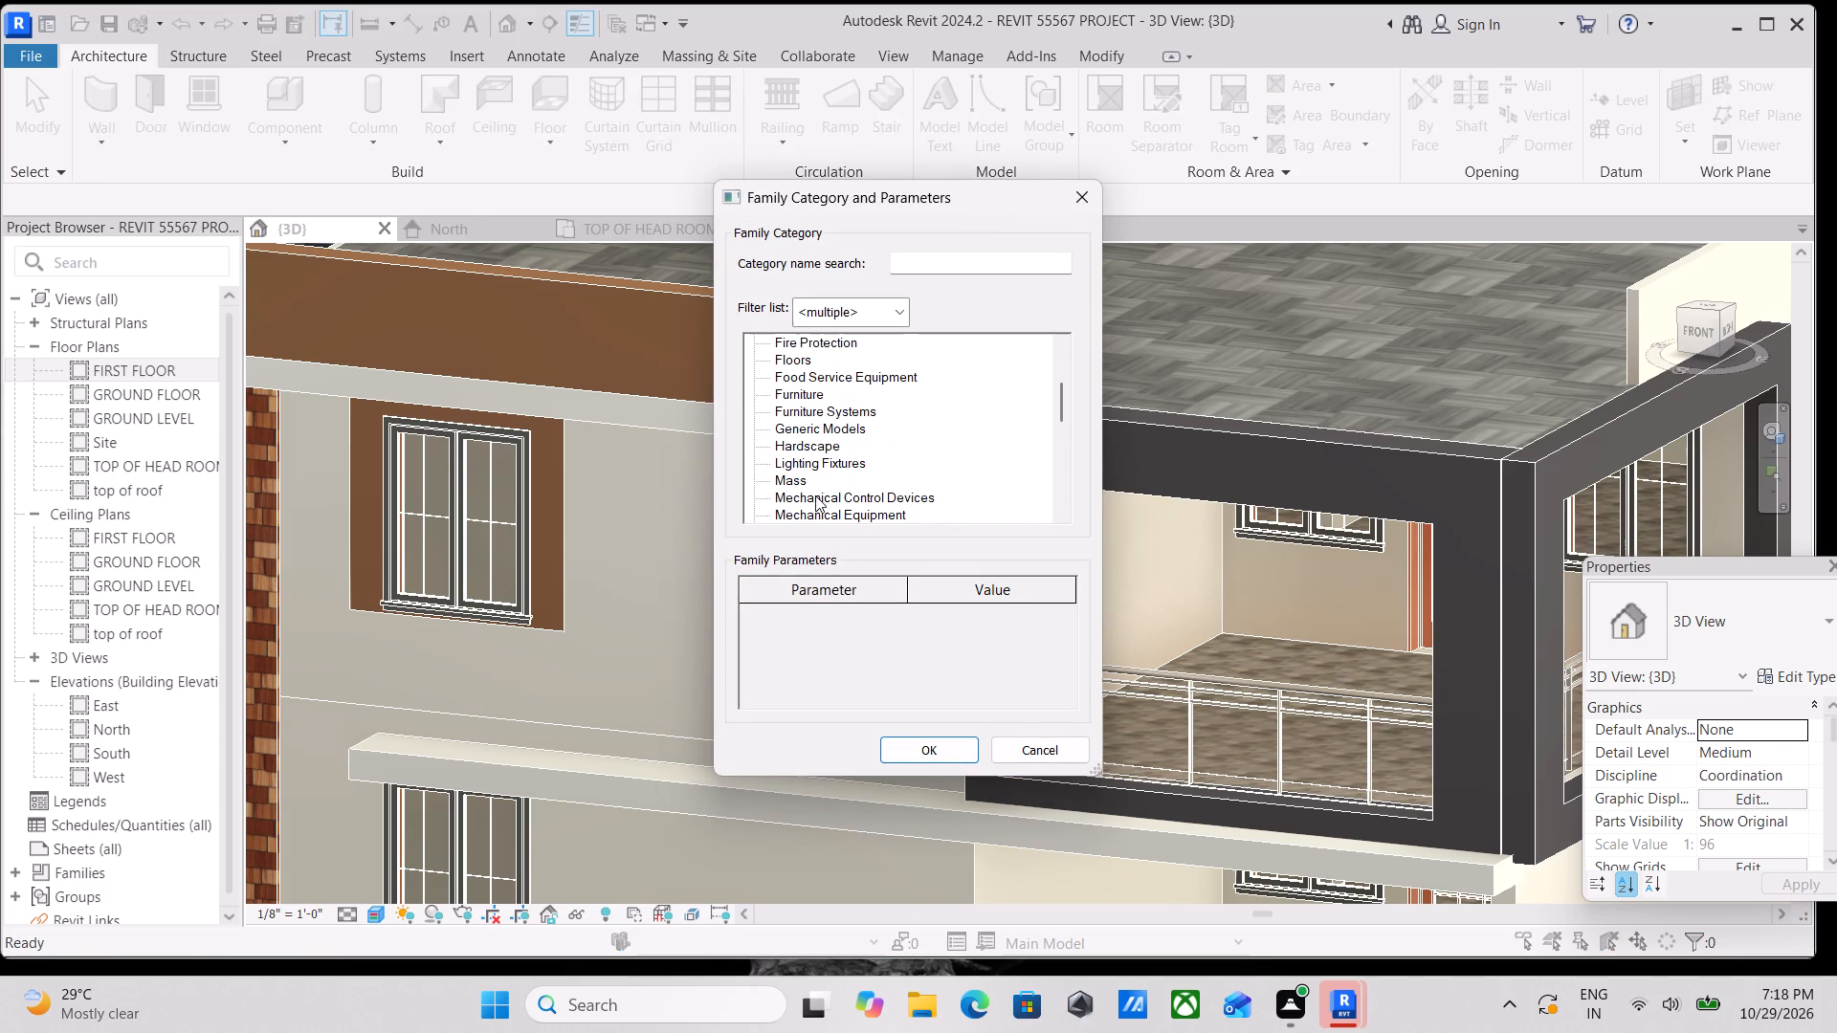
left_click(813, 432)
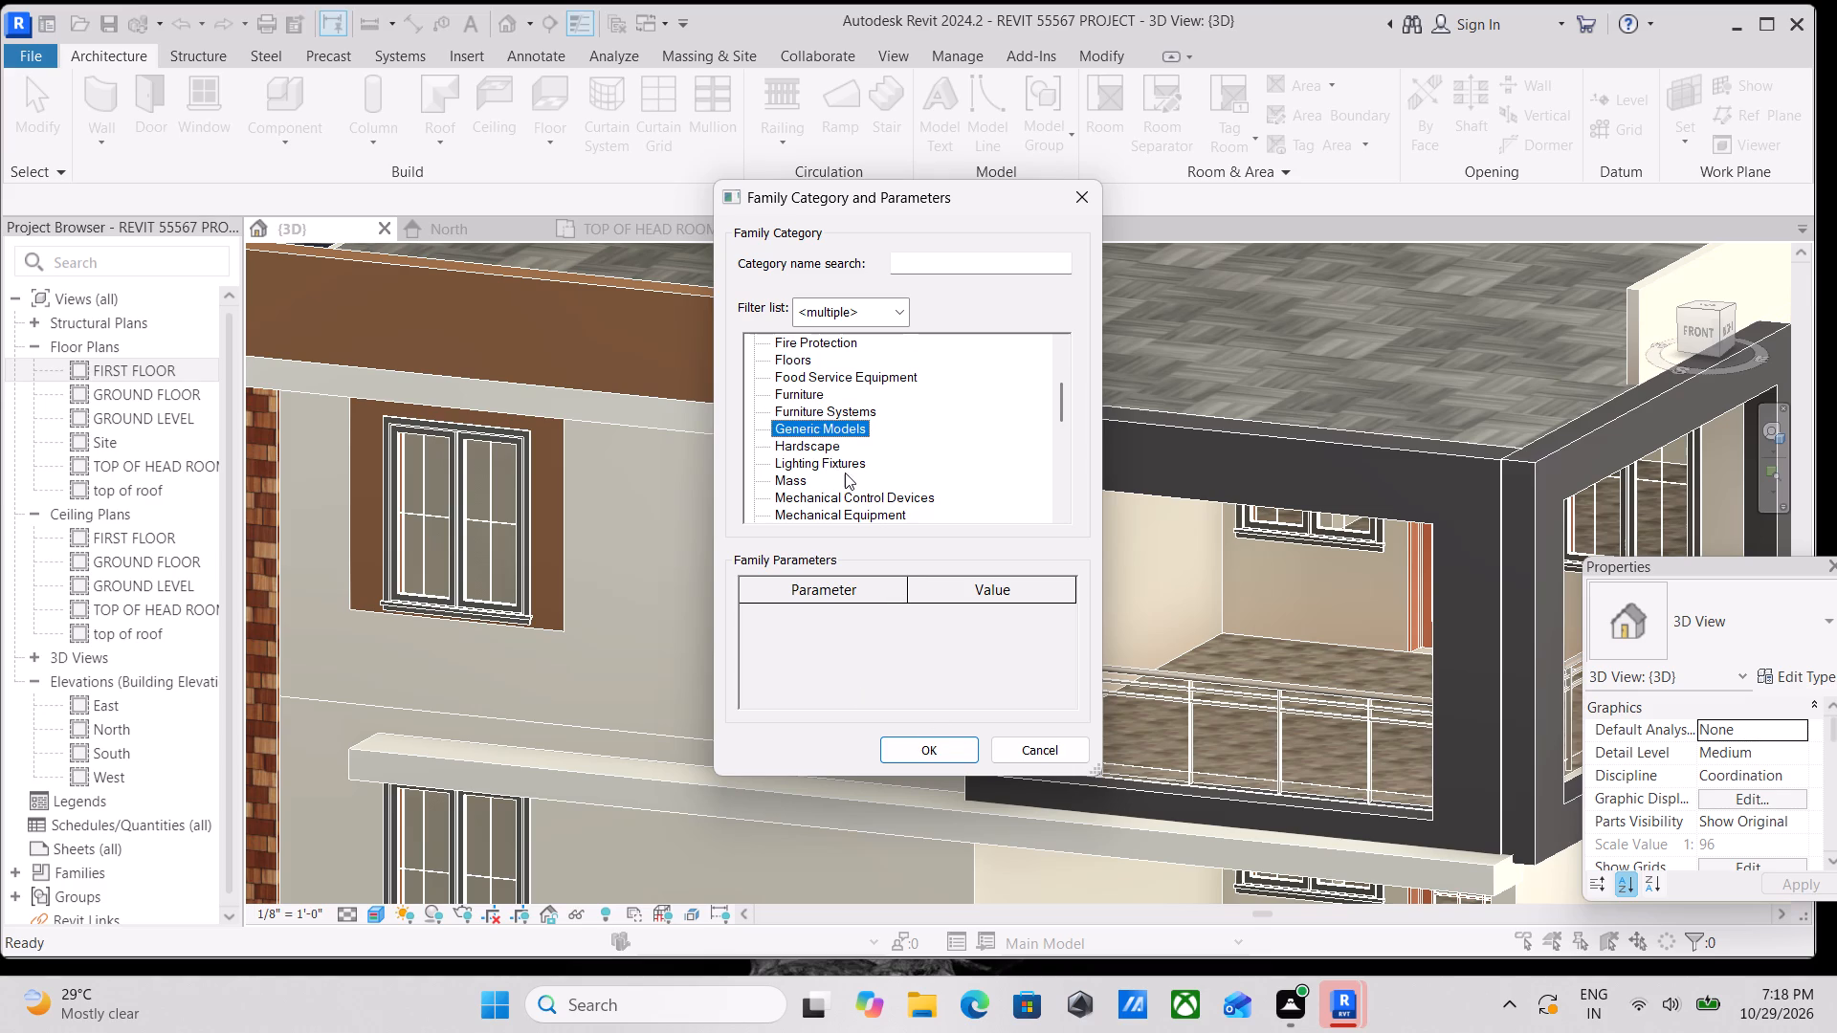
scroll(845, 473, "down", 3)
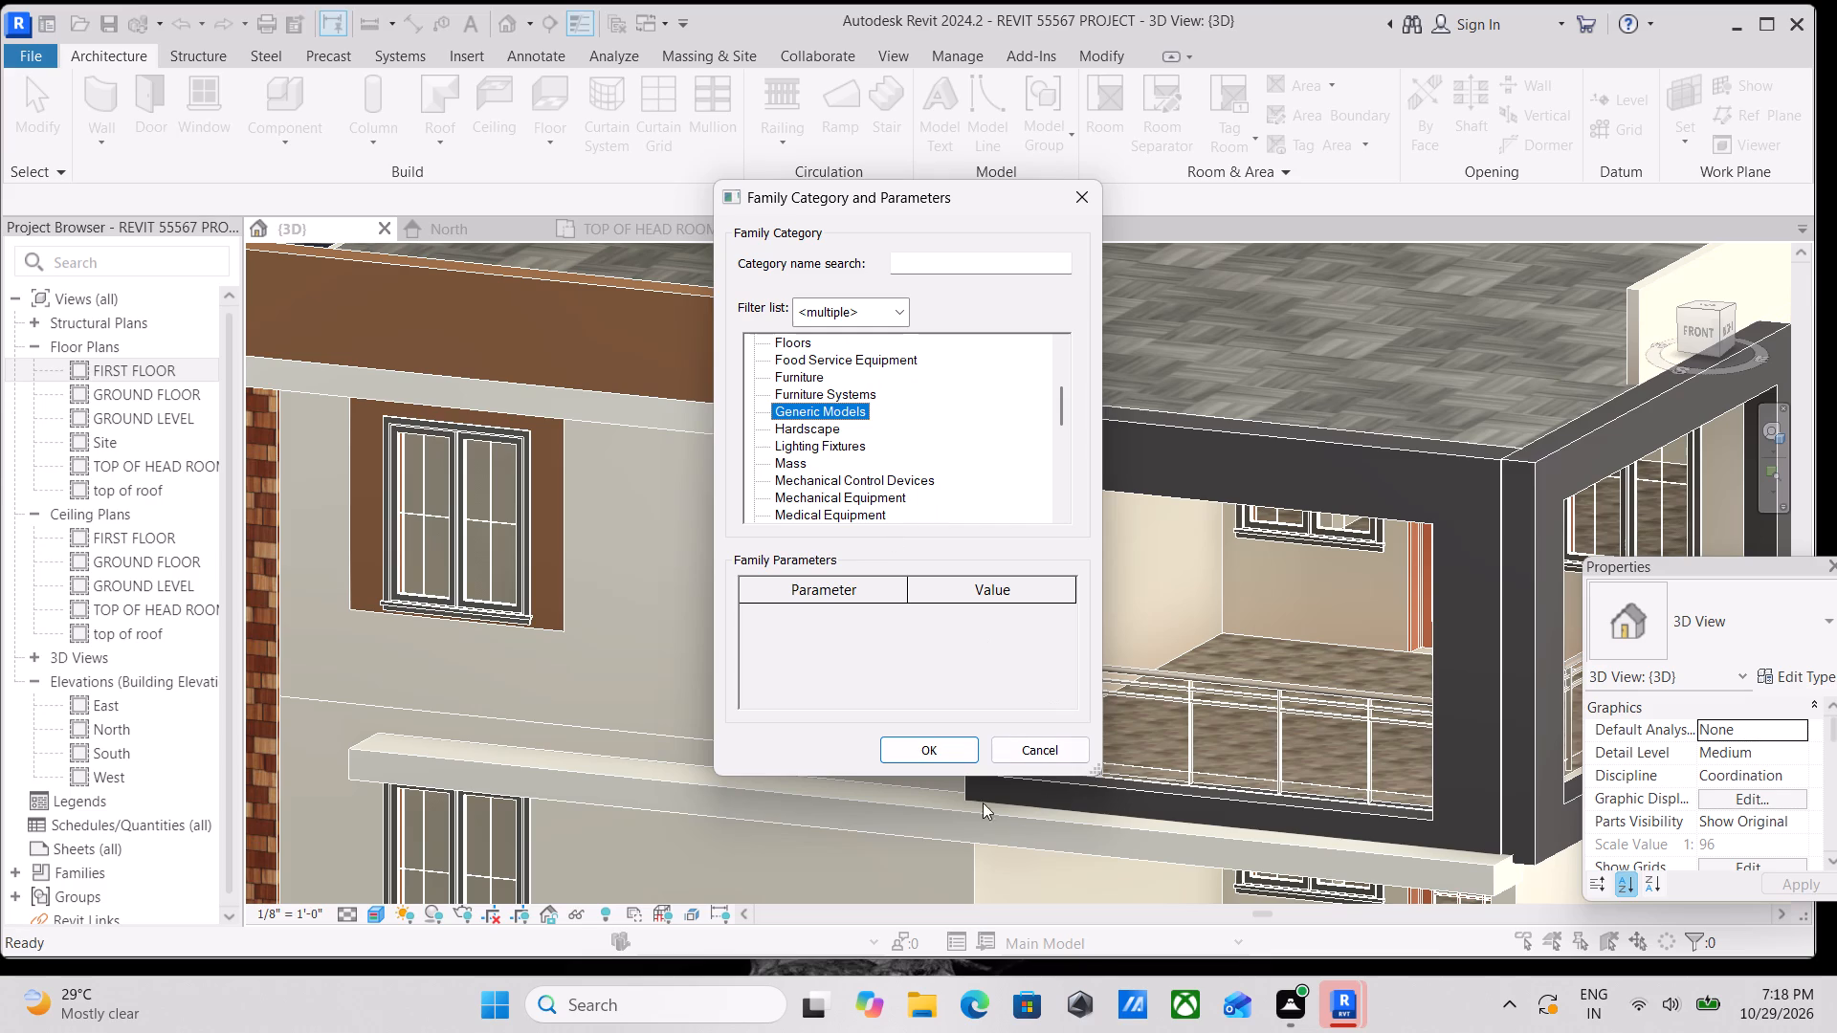
left_click(922, 750)
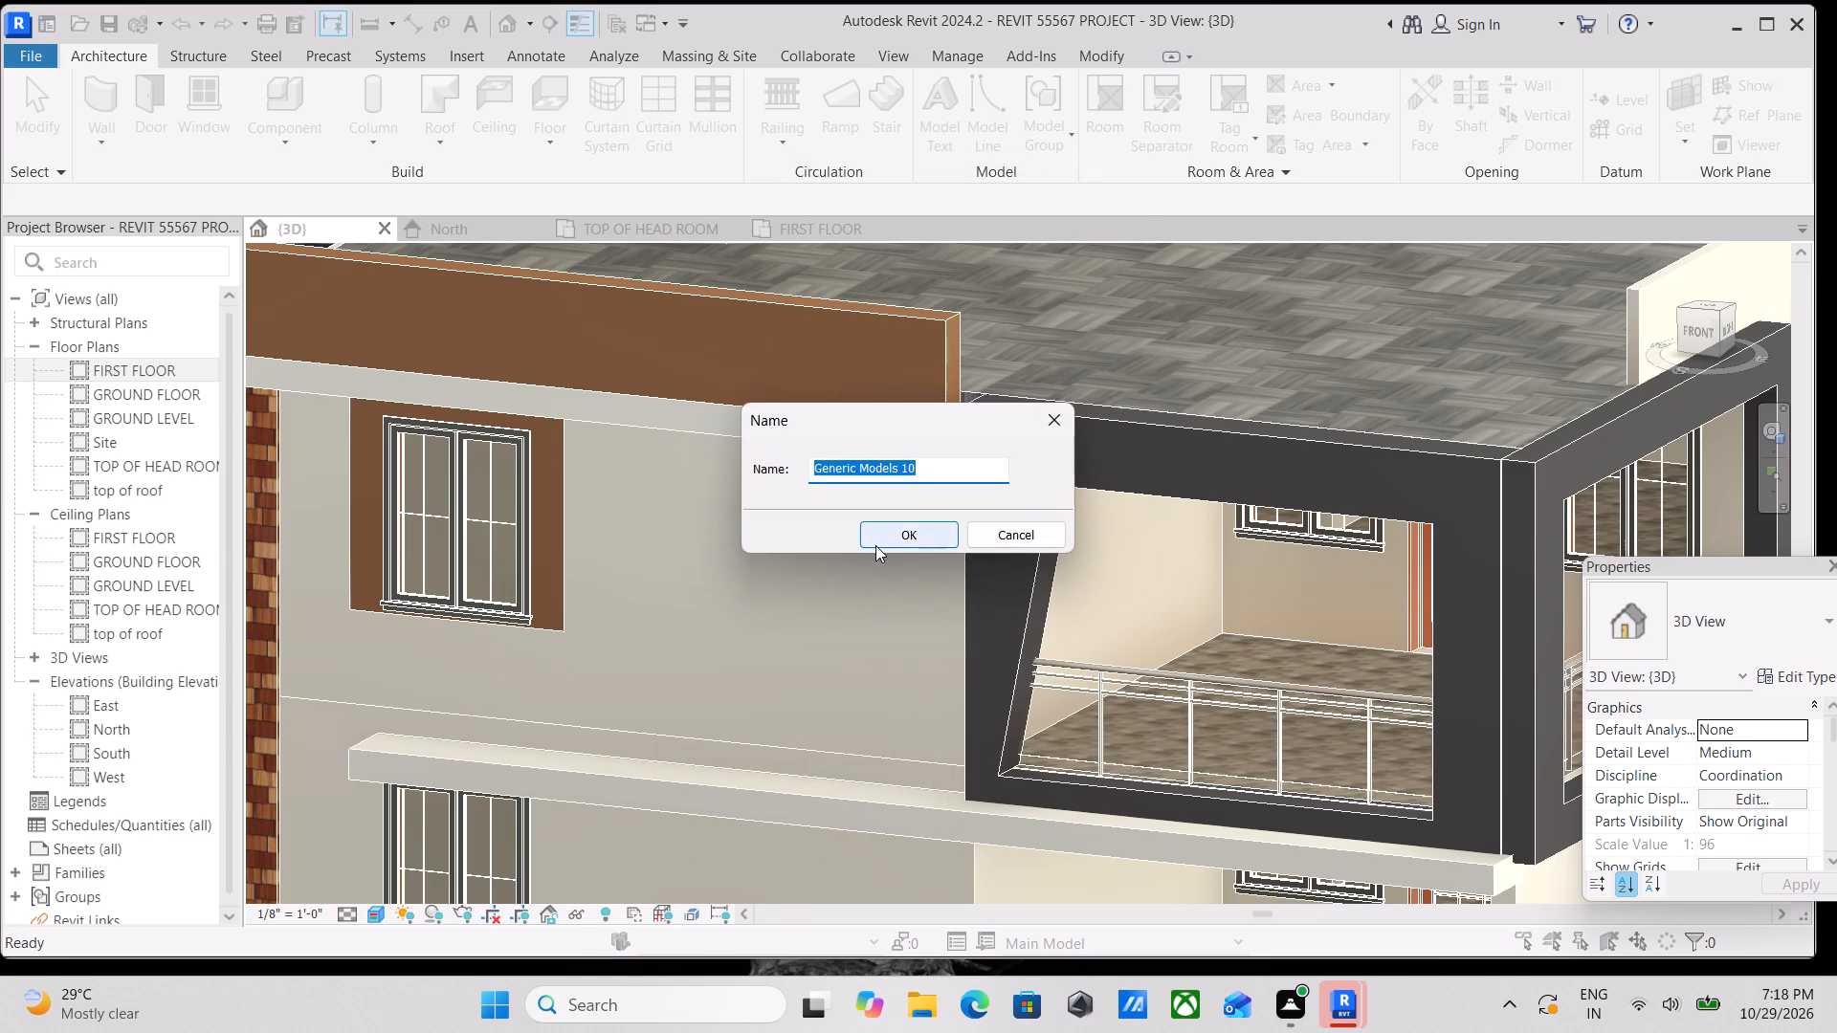
left_click(876, 545)
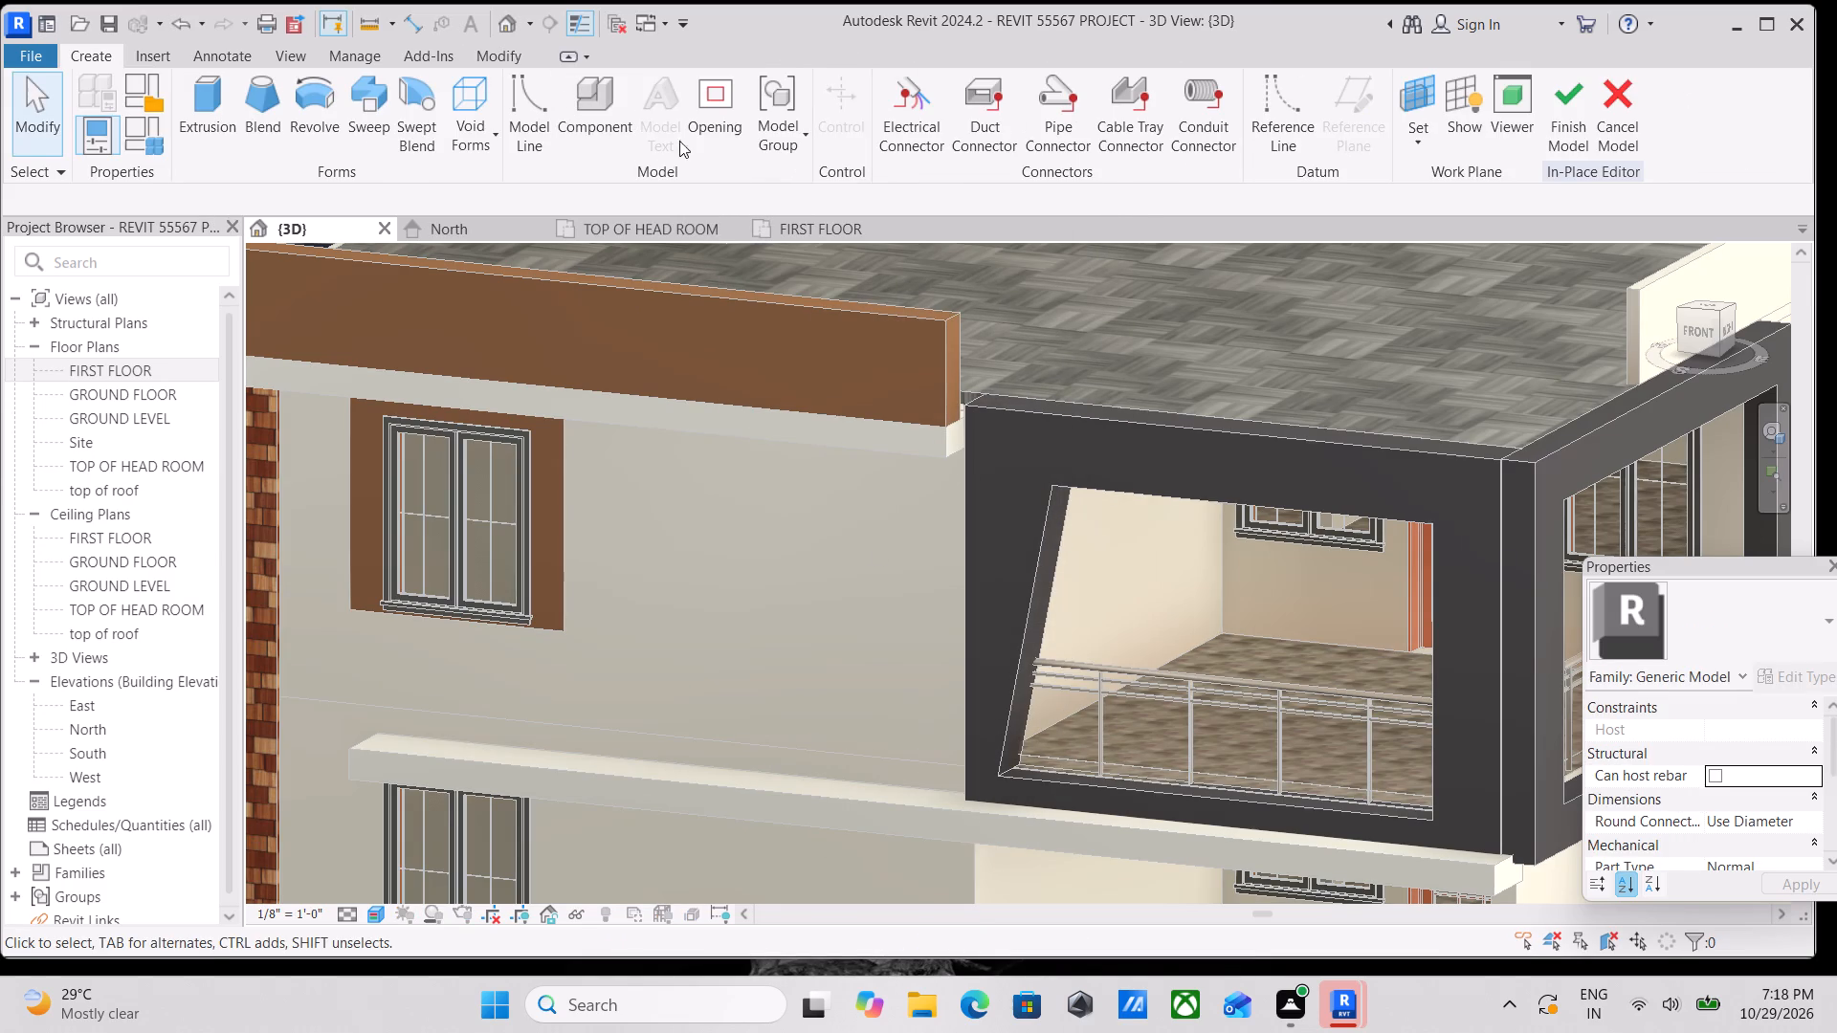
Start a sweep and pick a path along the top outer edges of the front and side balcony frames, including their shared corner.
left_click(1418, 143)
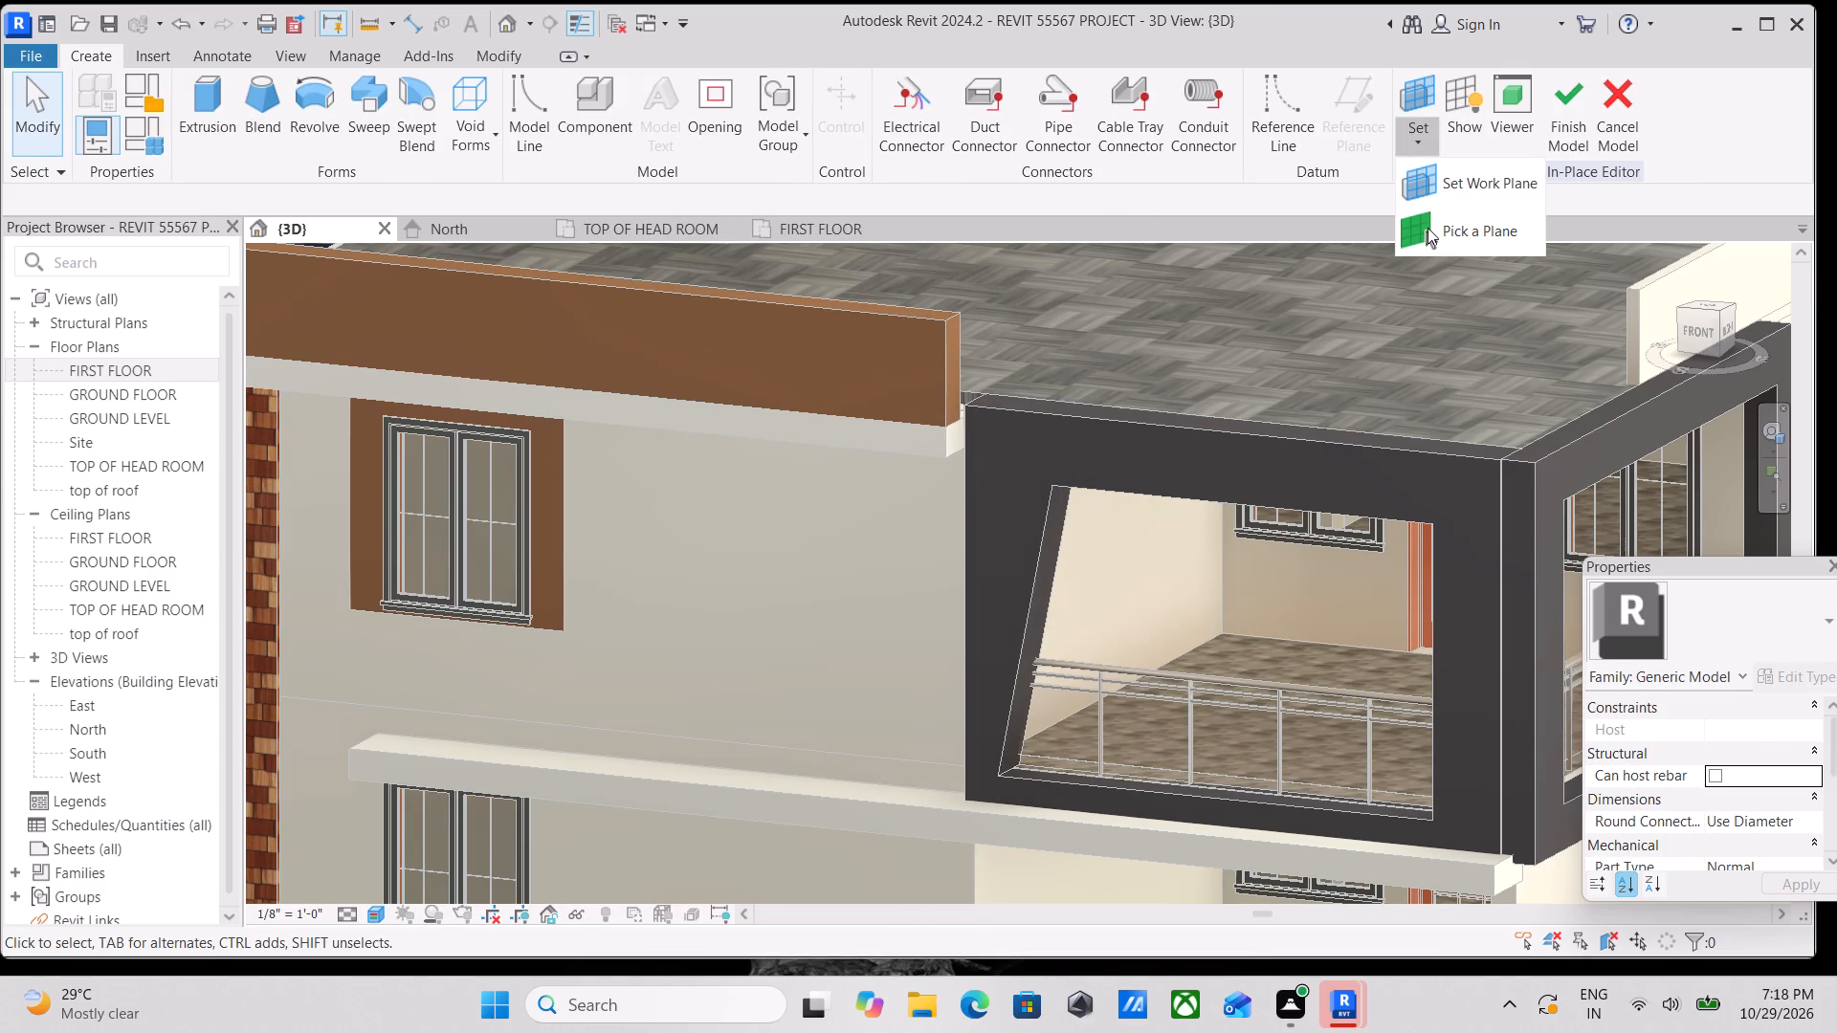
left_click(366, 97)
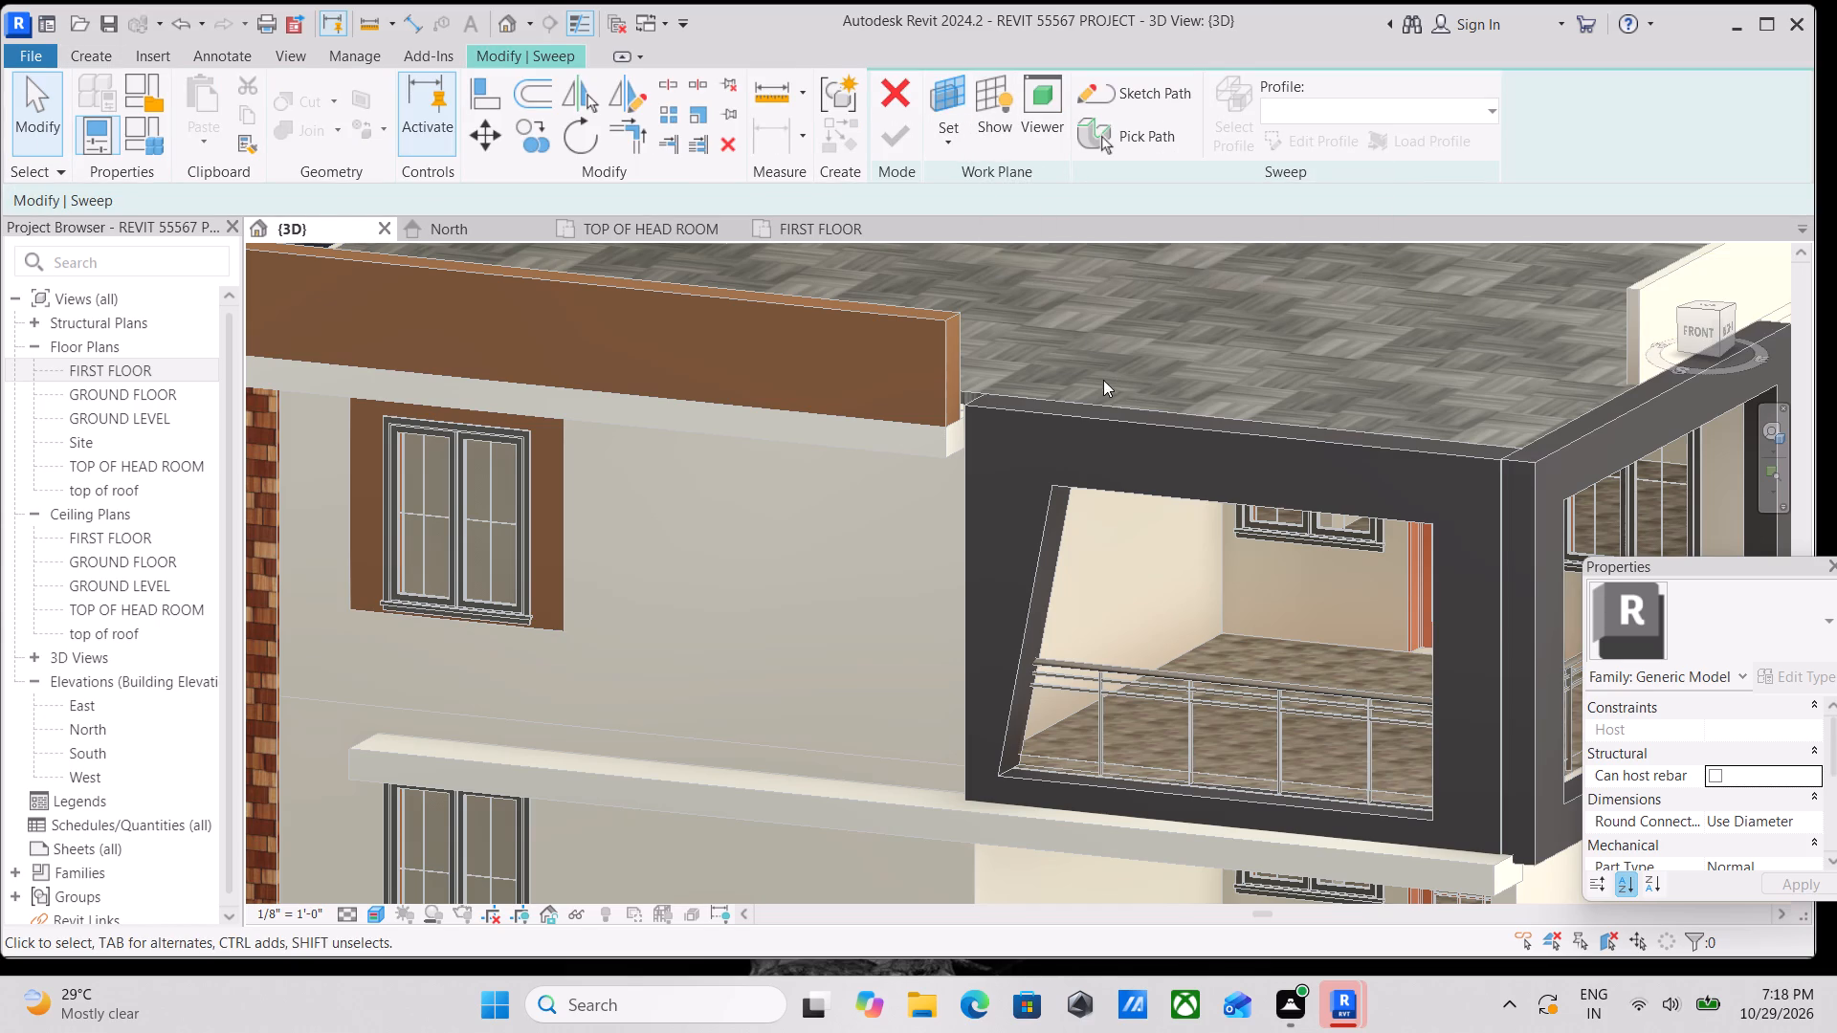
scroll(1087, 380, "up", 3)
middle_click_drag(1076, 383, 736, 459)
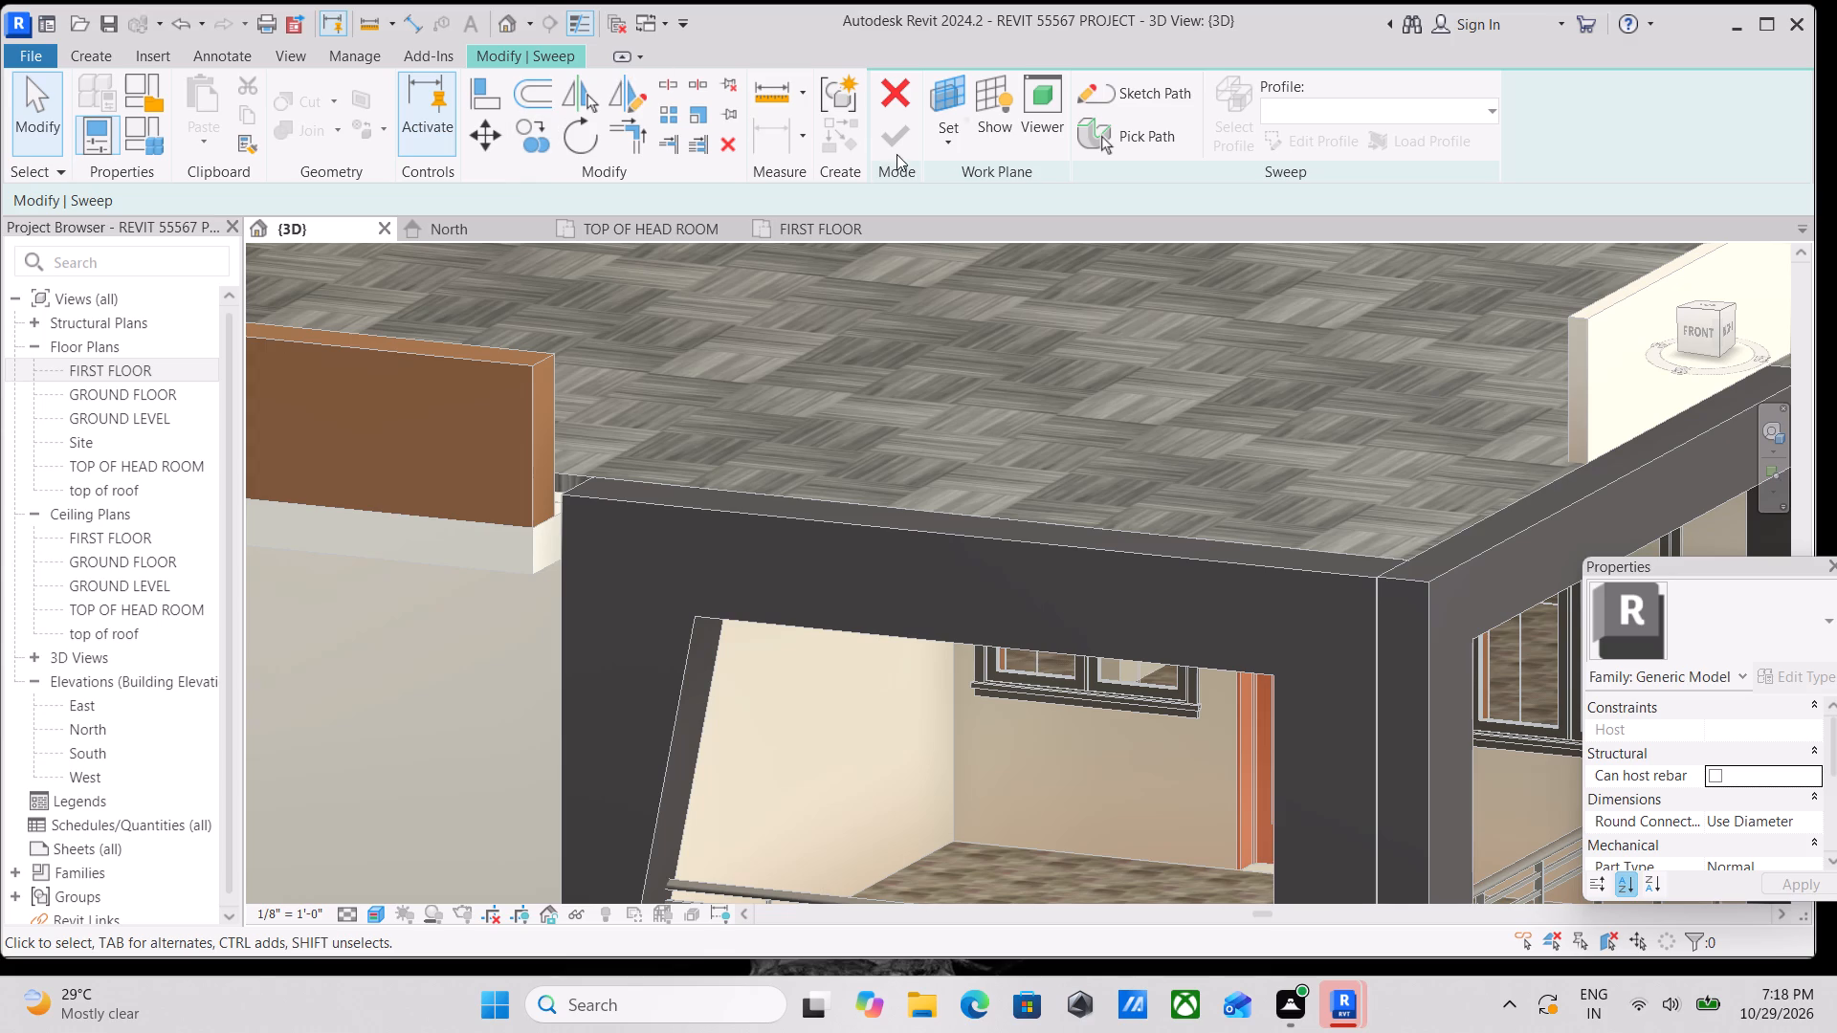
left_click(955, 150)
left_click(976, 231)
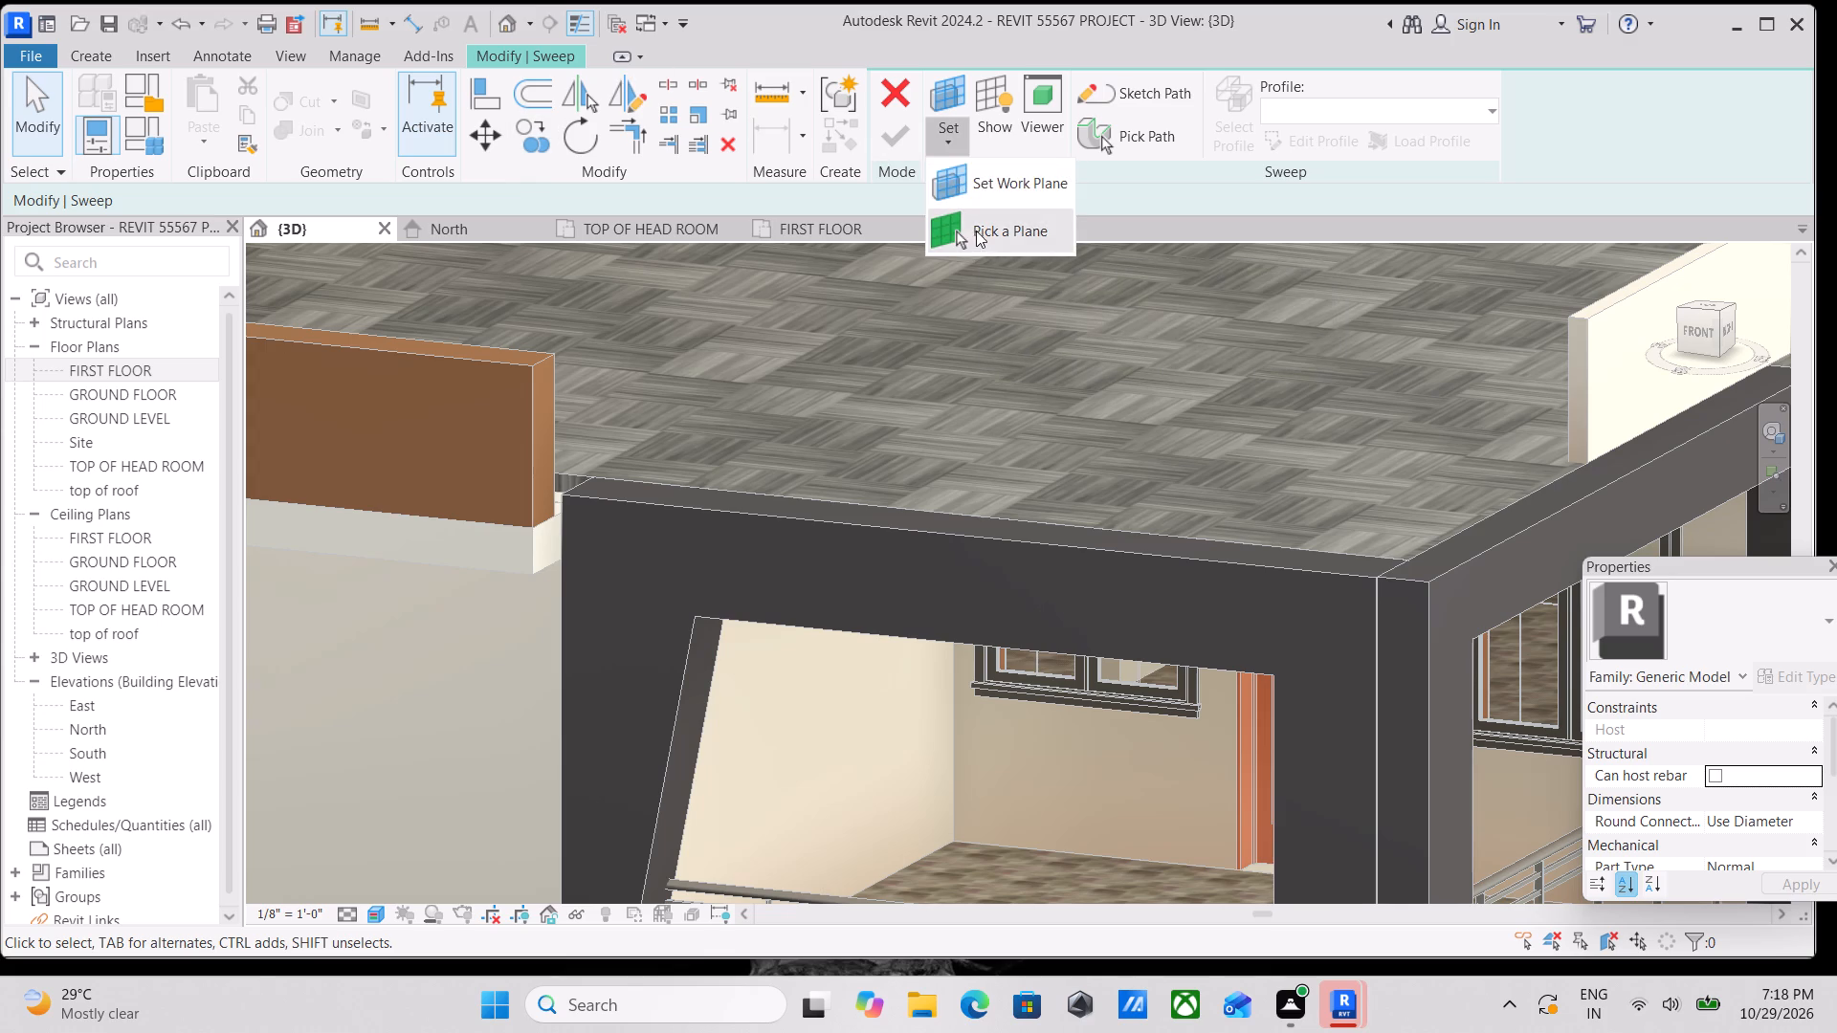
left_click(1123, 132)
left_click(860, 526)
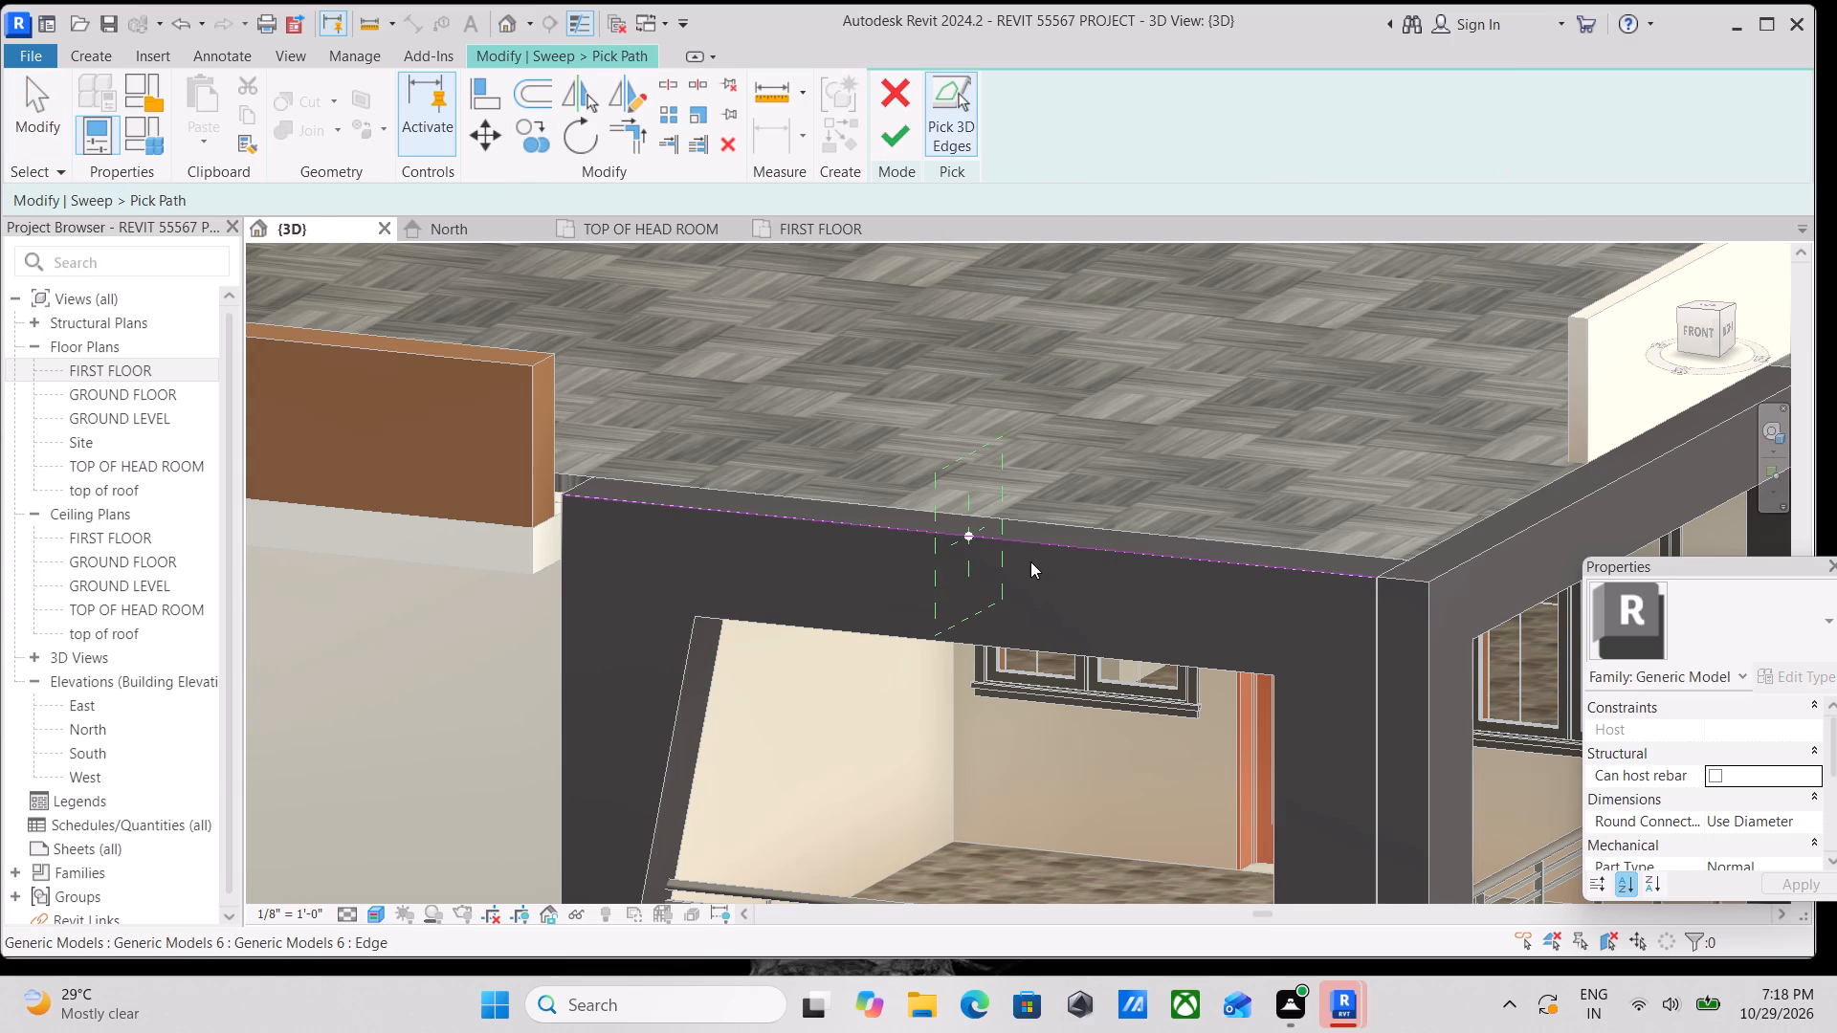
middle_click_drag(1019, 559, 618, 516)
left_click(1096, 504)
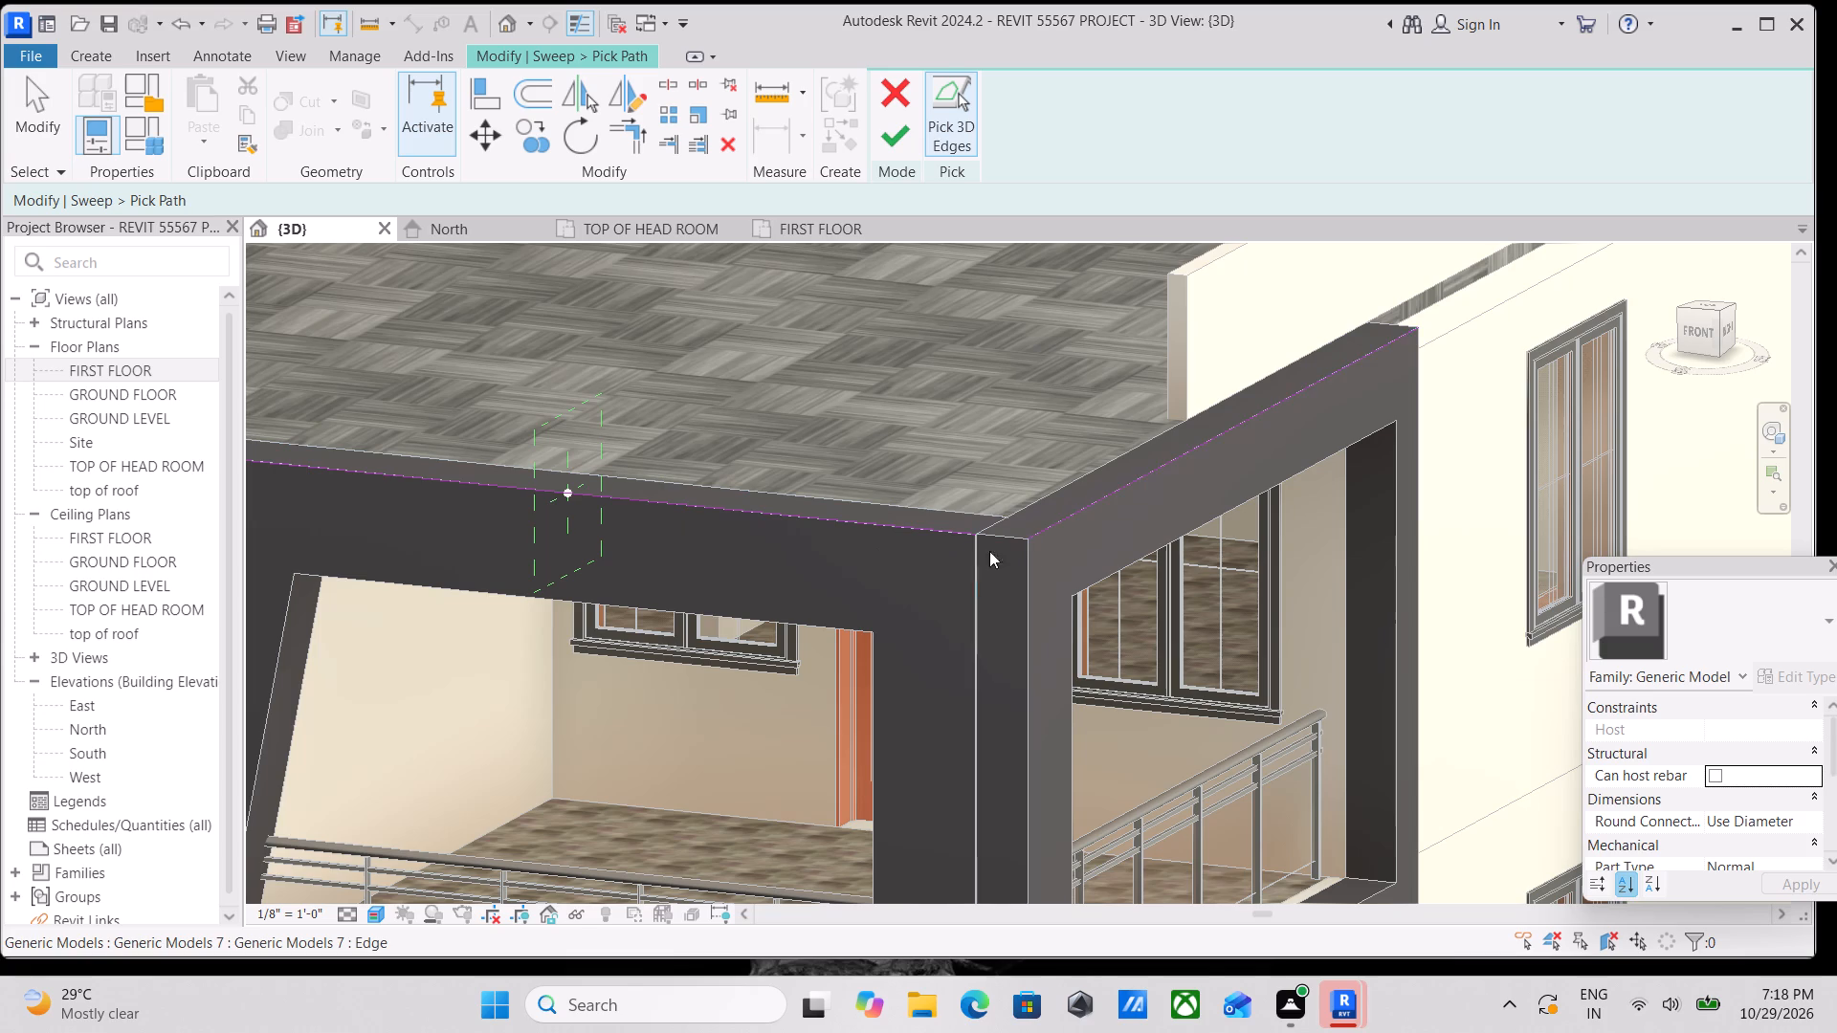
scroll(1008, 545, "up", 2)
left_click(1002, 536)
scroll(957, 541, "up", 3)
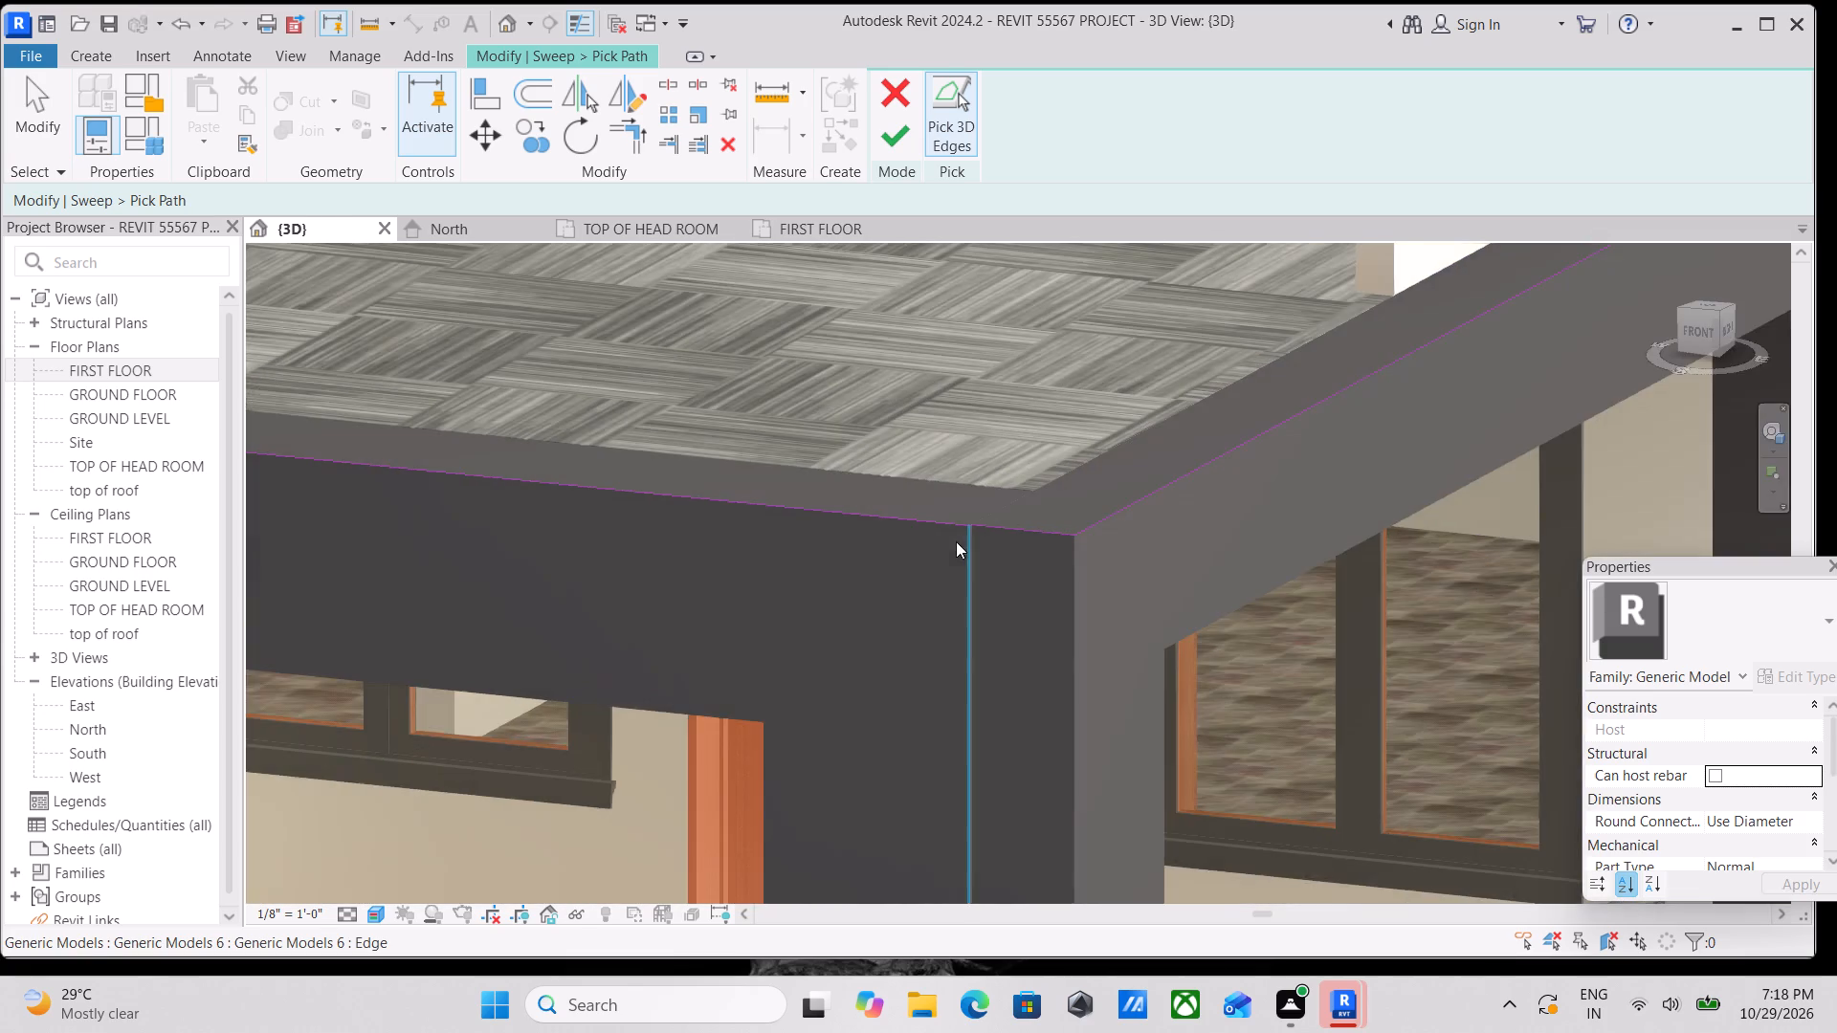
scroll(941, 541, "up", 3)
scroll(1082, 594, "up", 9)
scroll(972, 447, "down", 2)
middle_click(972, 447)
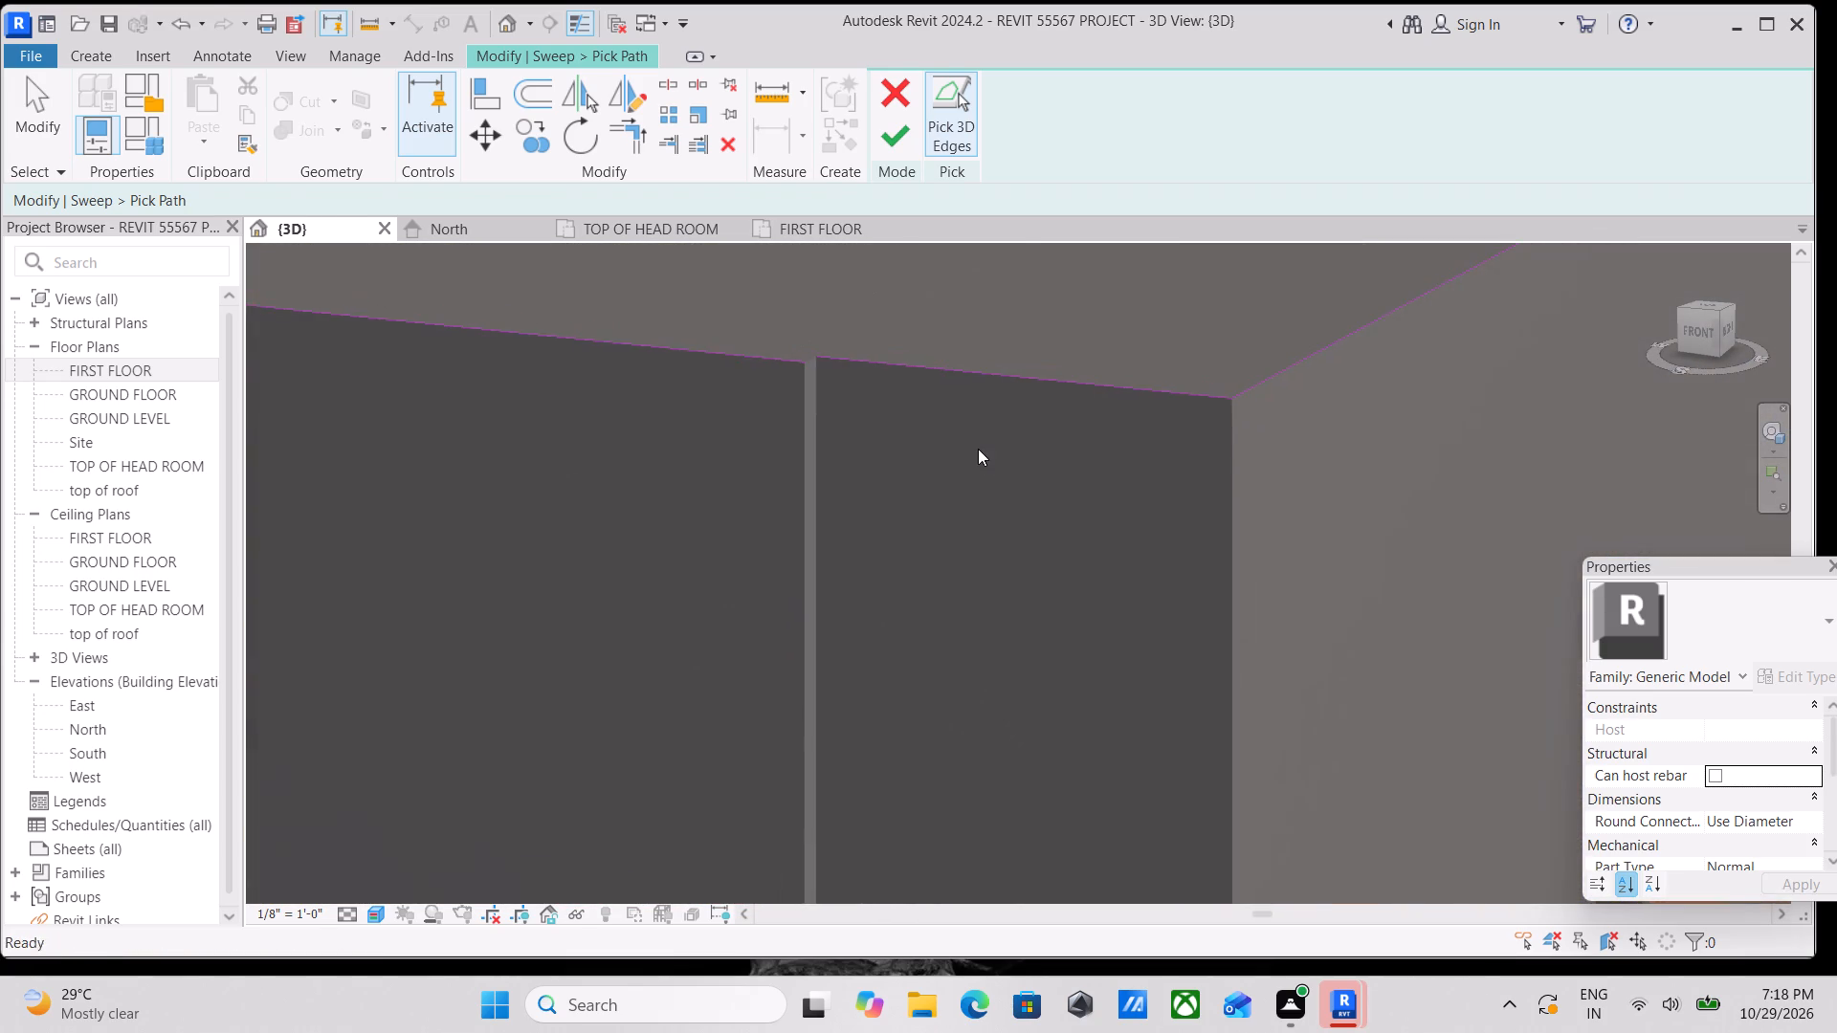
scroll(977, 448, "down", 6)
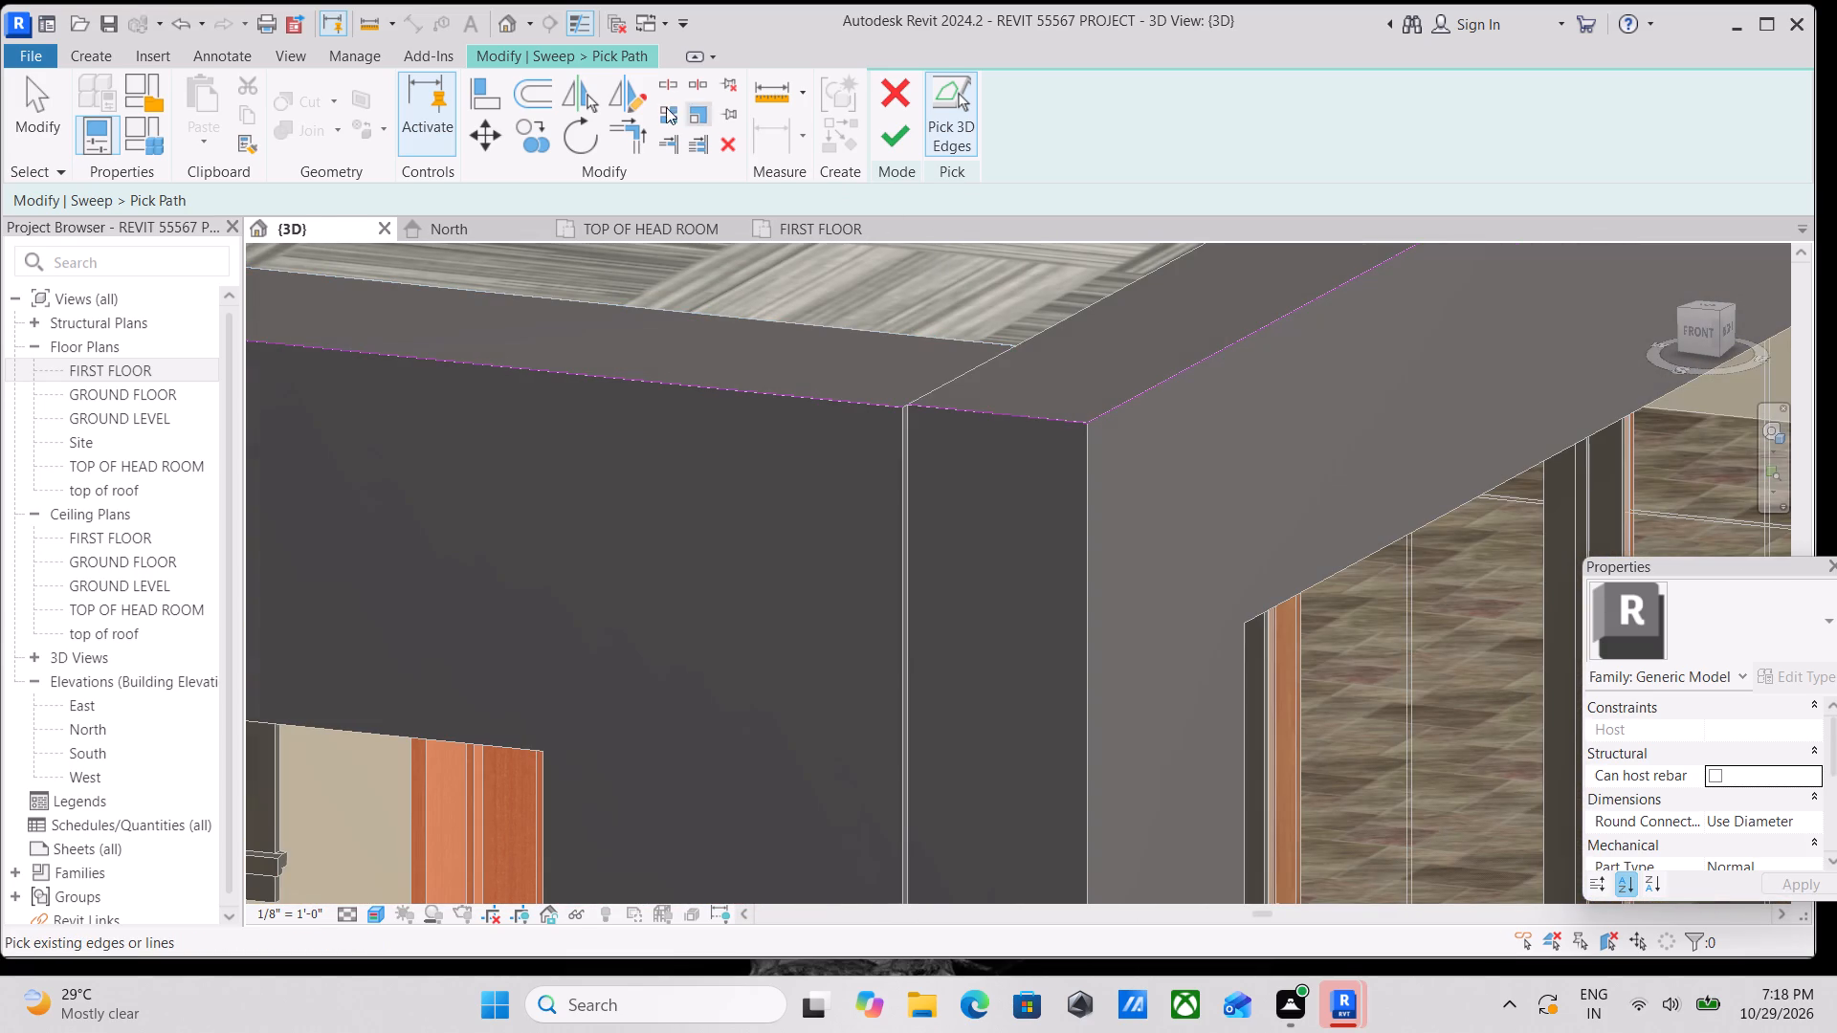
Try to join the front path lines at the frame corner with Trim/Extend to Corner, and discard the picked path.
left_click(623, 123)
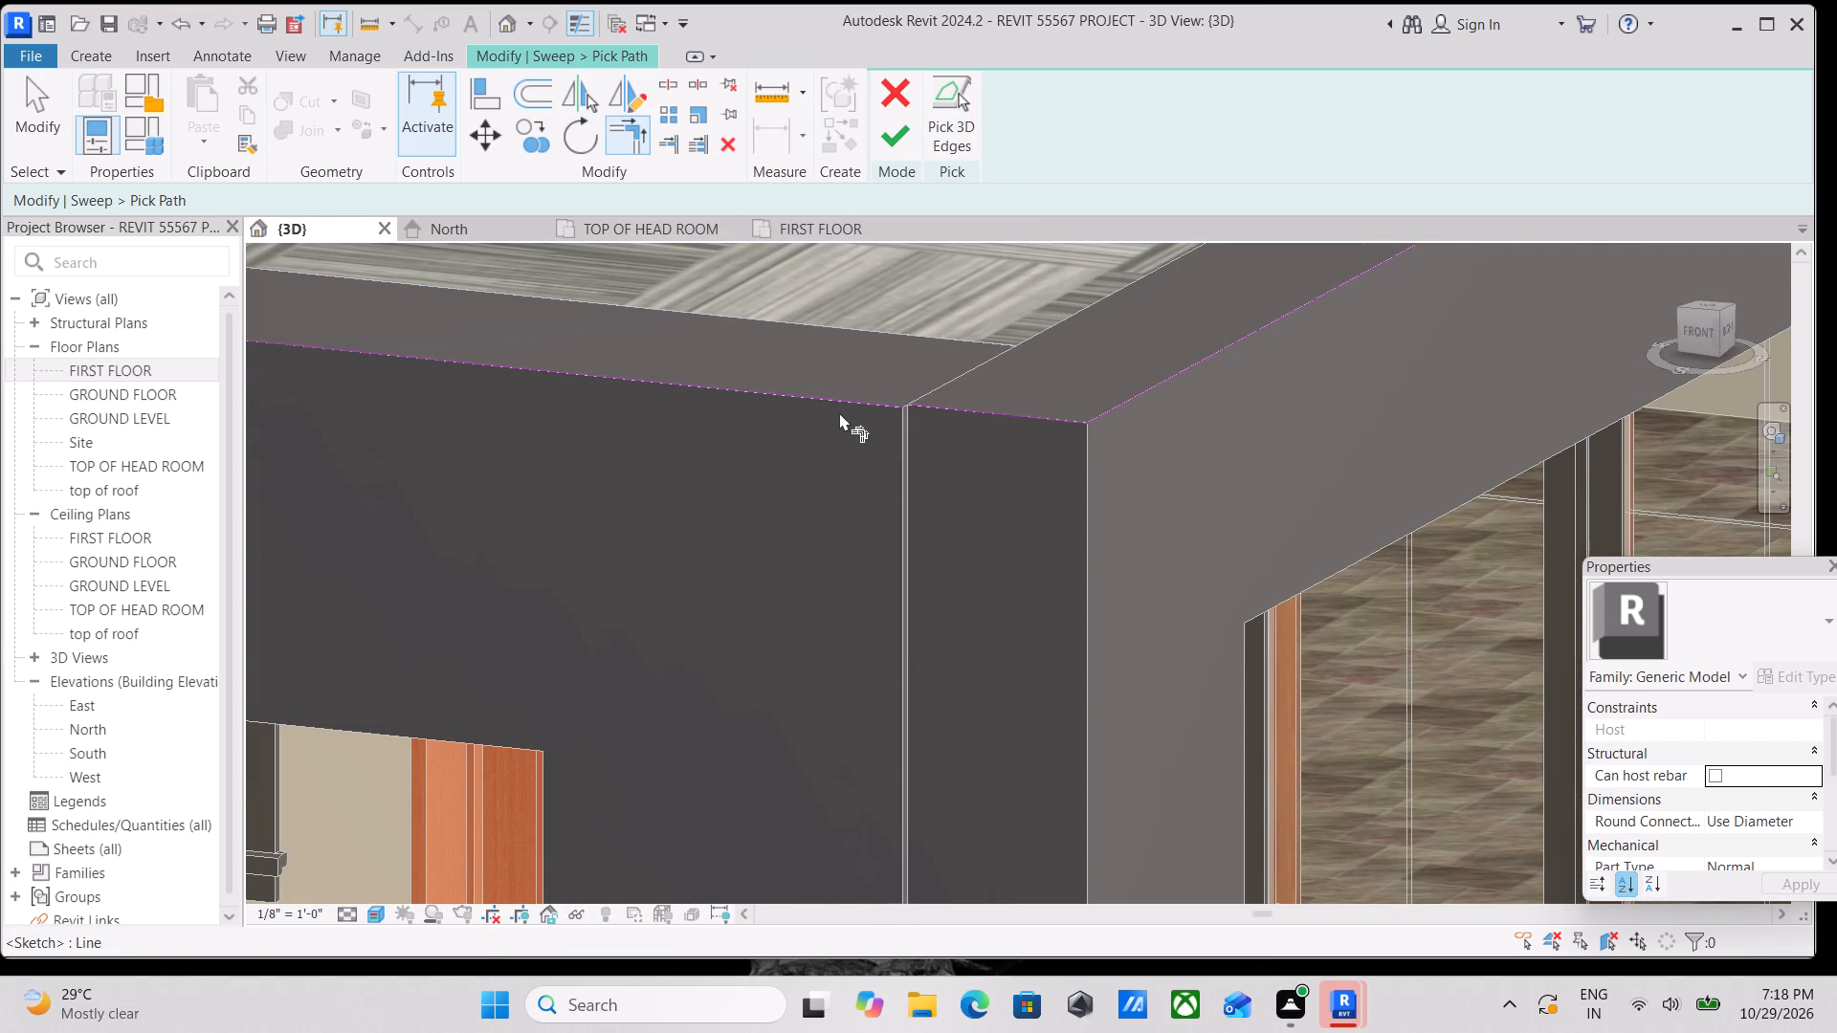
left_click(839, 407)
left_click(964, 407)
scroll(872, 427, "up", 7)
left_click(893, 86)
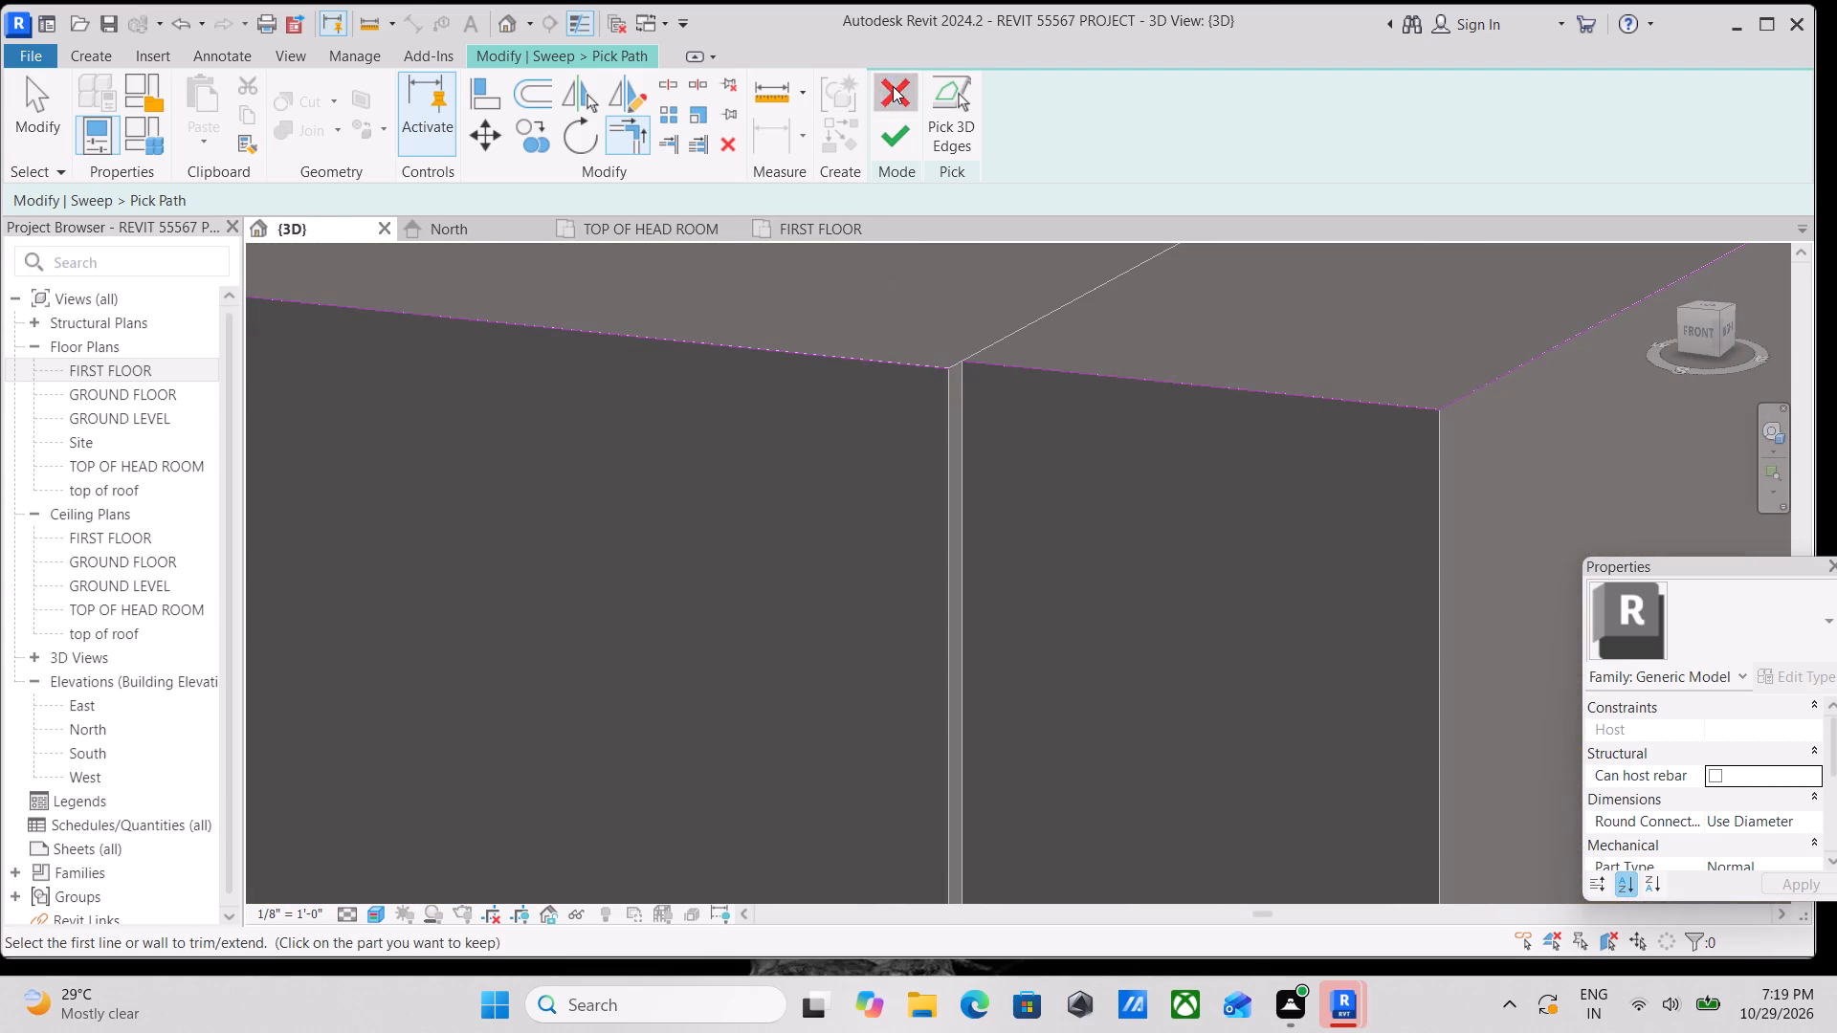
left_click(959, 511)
Examine from above the corner where the front and side balcony frames meet.
scroll(959, 511, "down", 3)
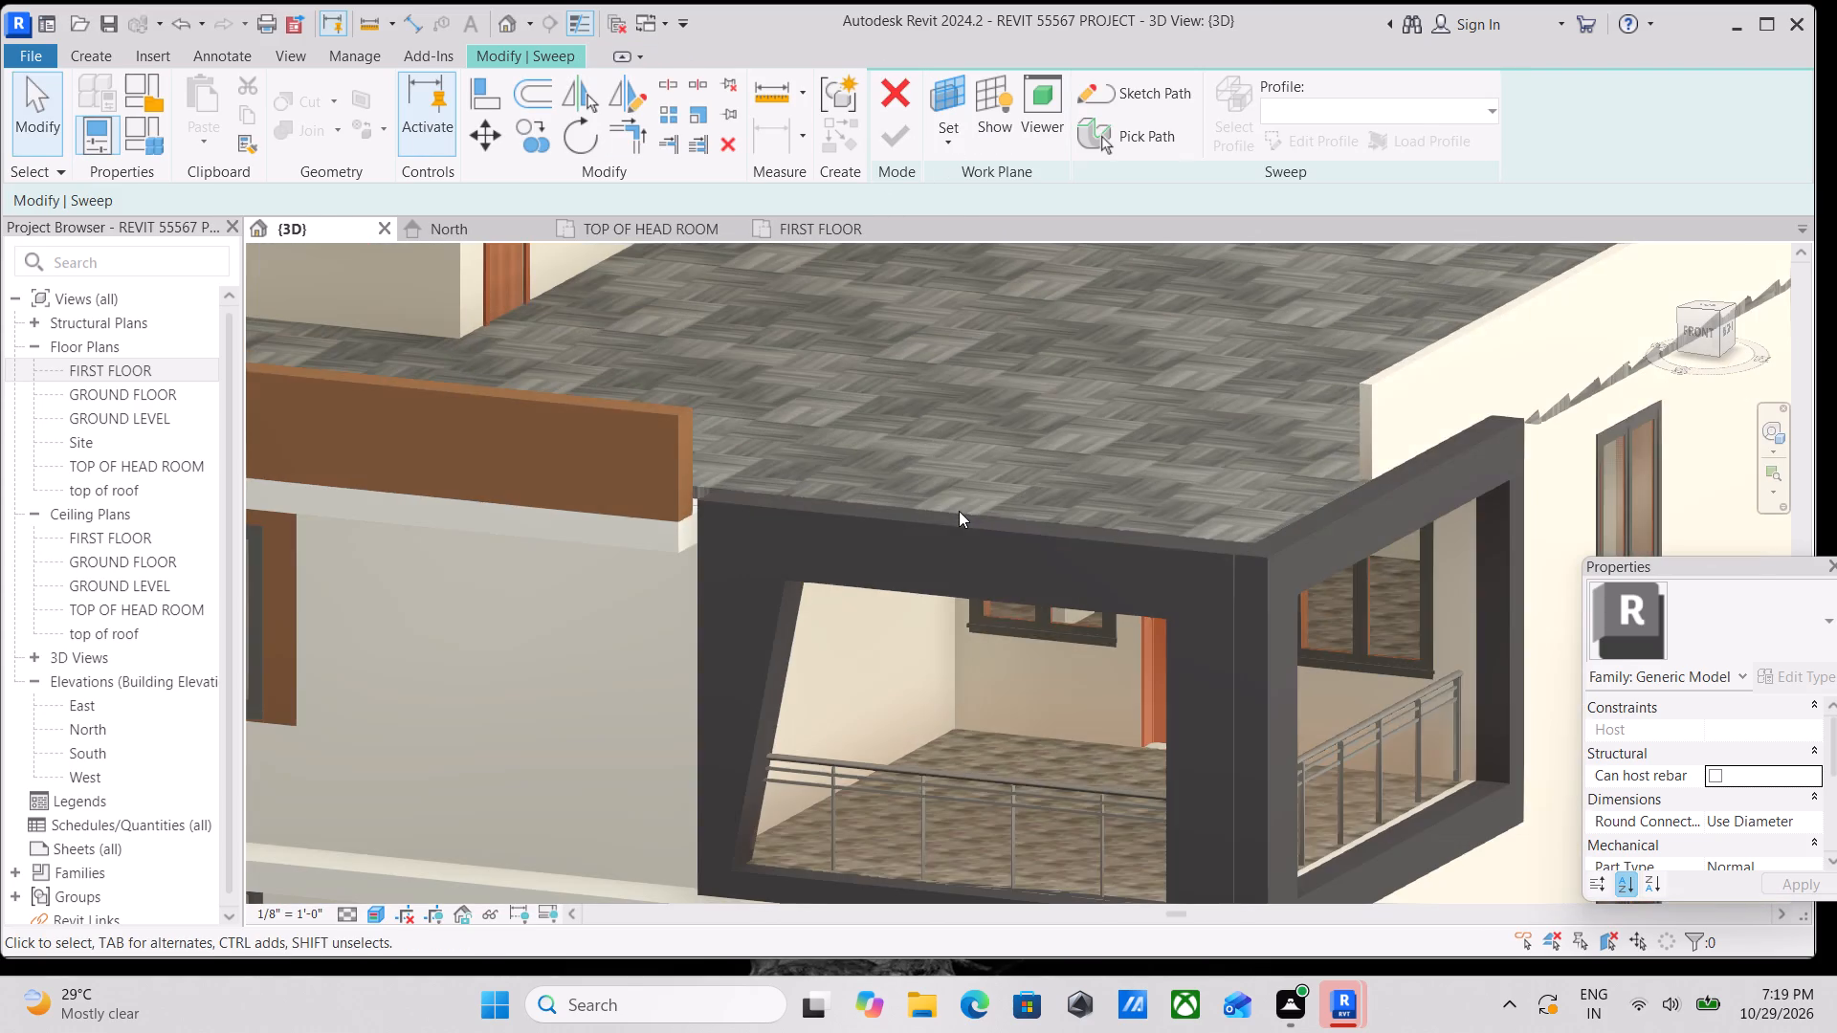
scroll(957, 511, "down", 1)
middle_click_drag(931, 475, 1152, 827)
middle_click_drag(1085, 569, 1147, 886)
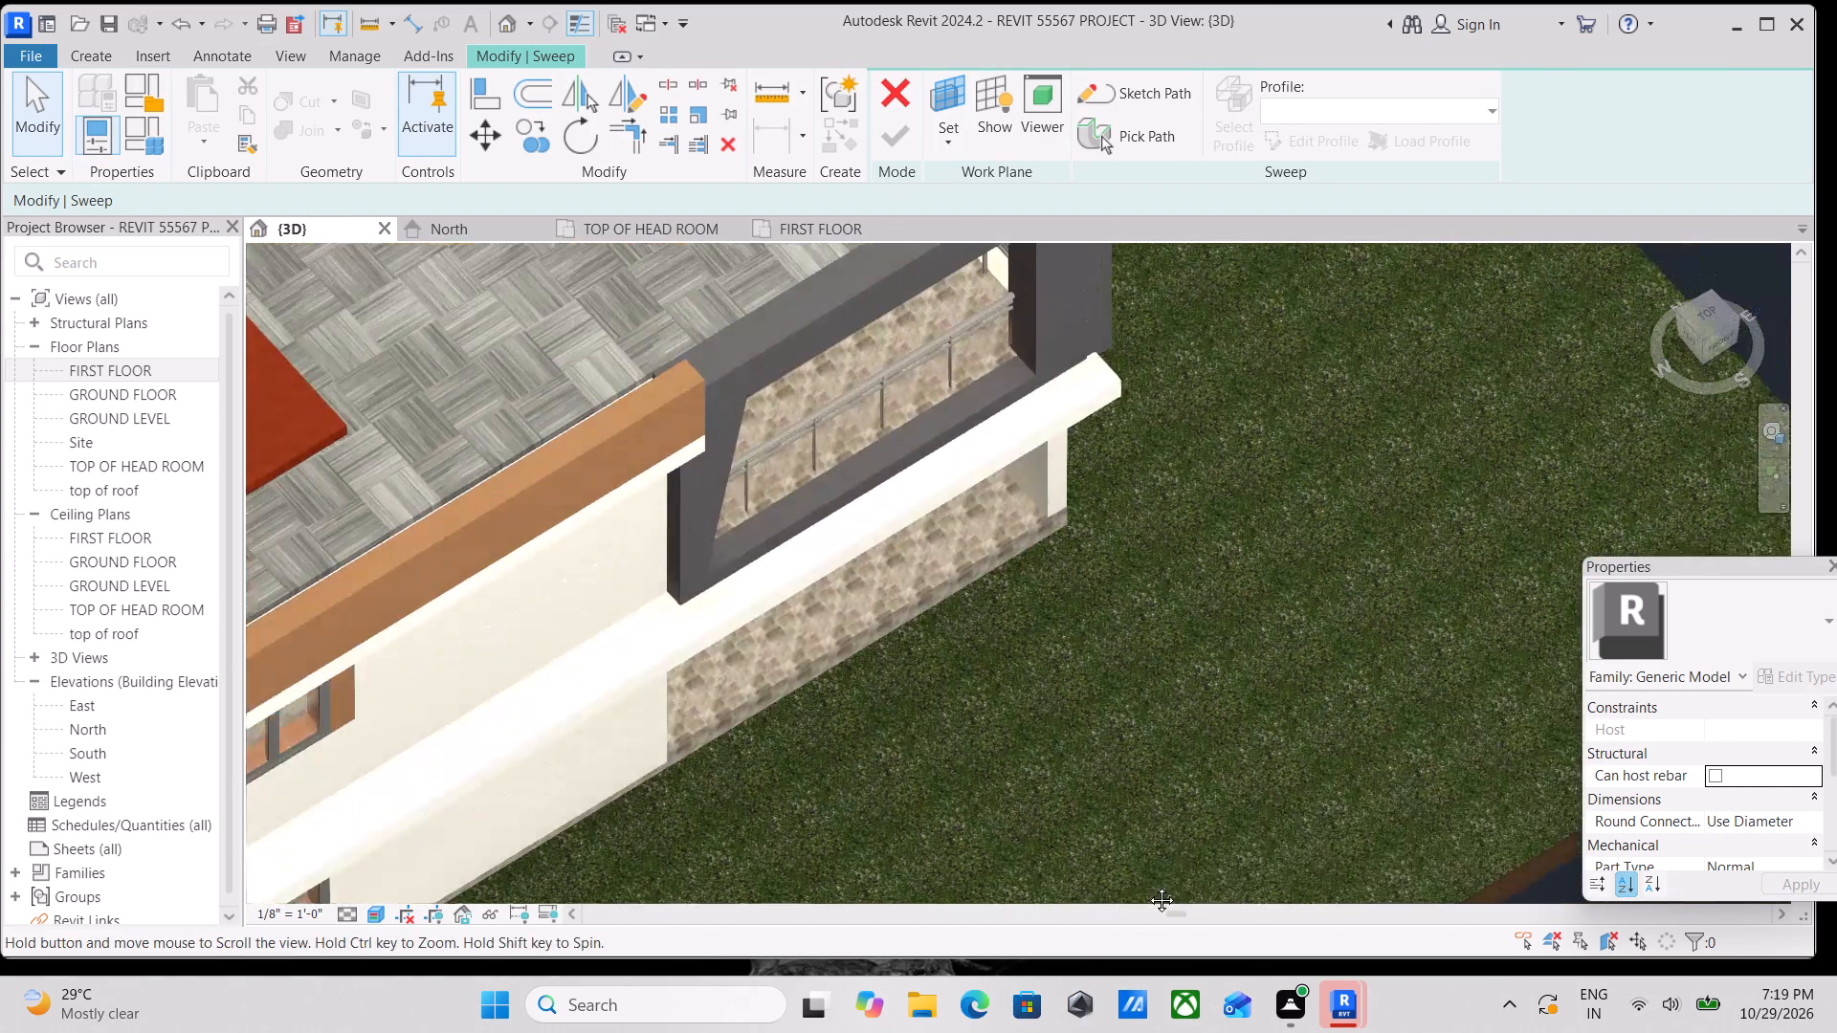
middle_click_drag(1147, 886, 1156, 906)
middle_click_drag(1237, 615, 1272, 914)
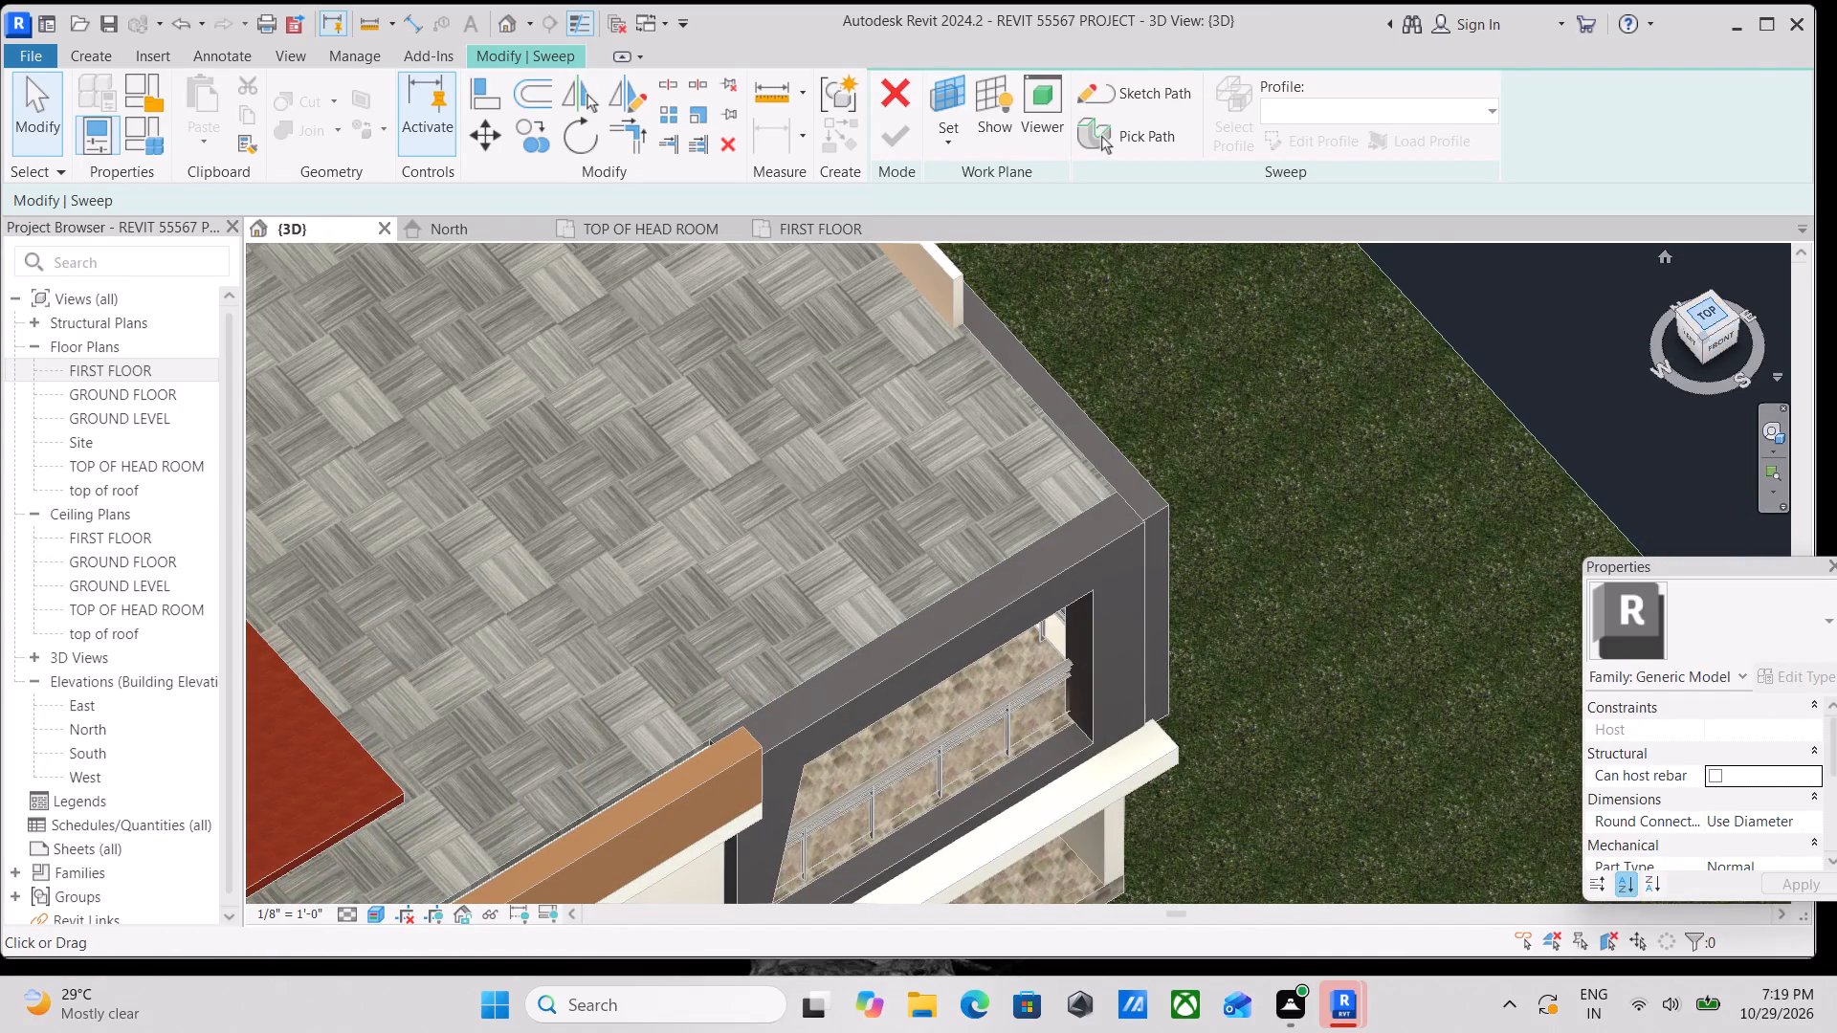
left_click(1713, 315)
scroll(1151, 683, "up", 9)
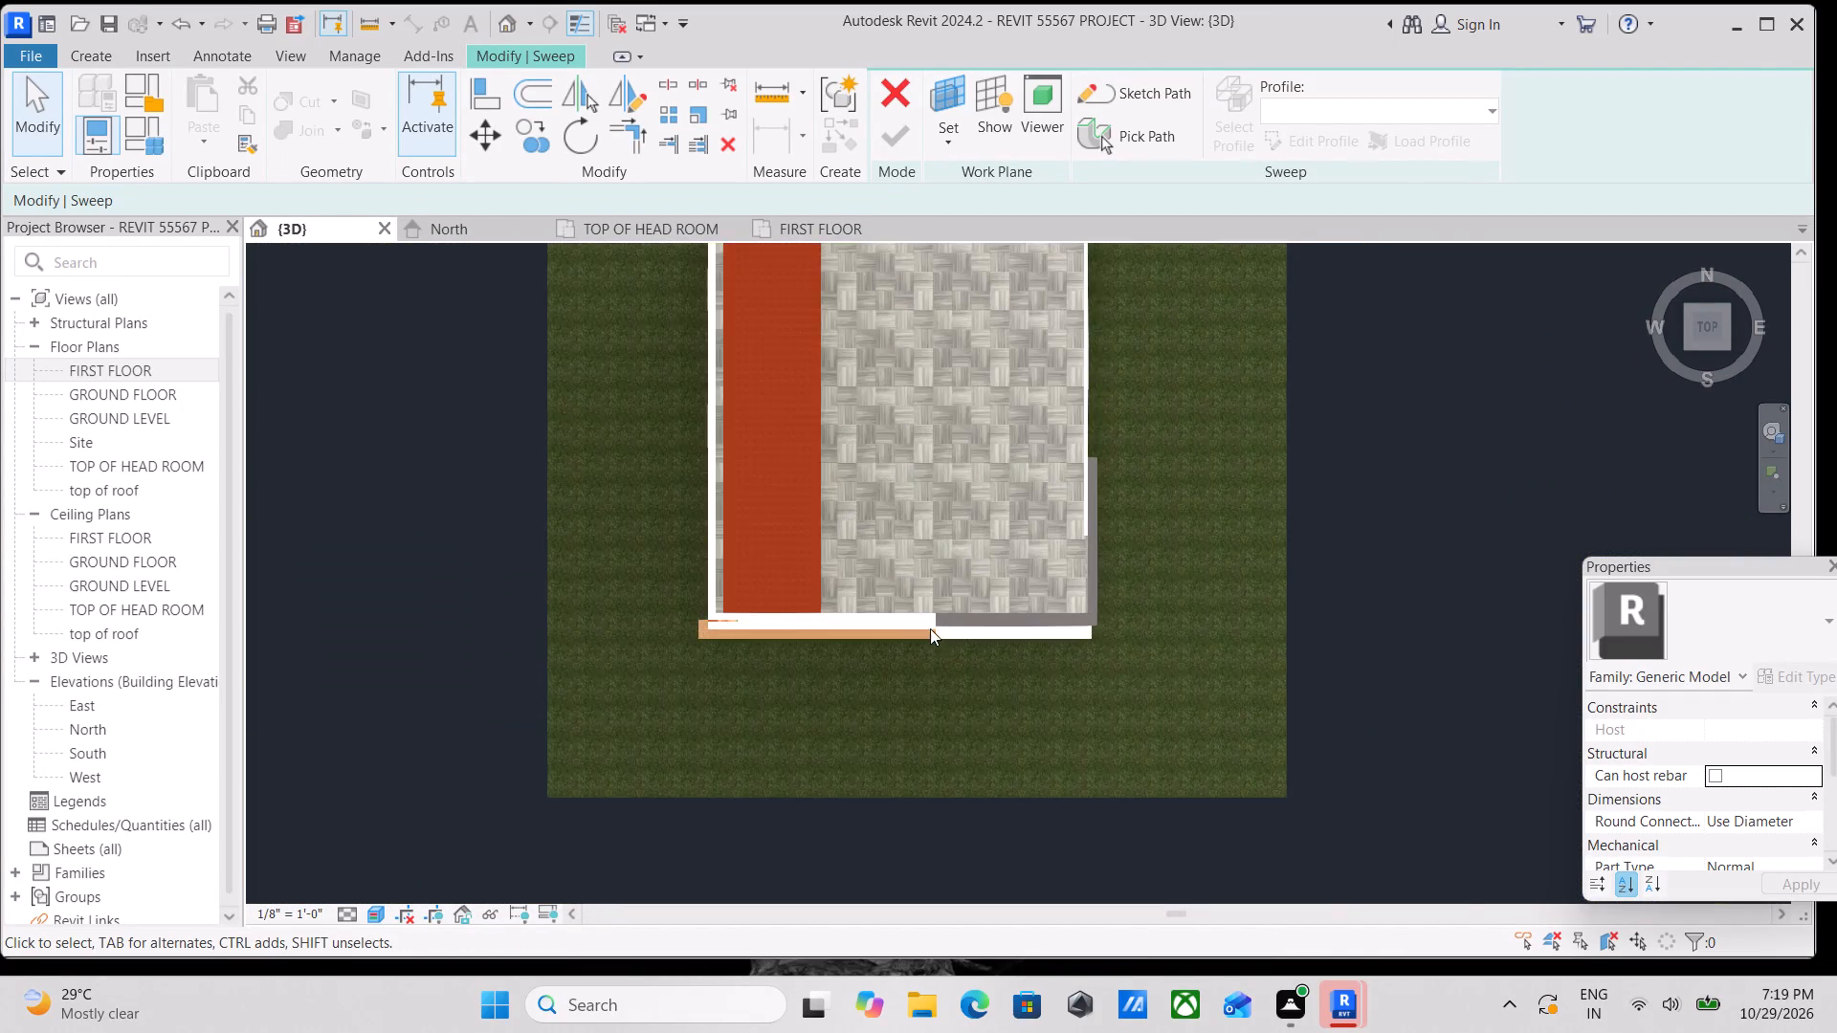
scroll(930, 628, "up", 20)
scroll(930, 628, "up", 2)
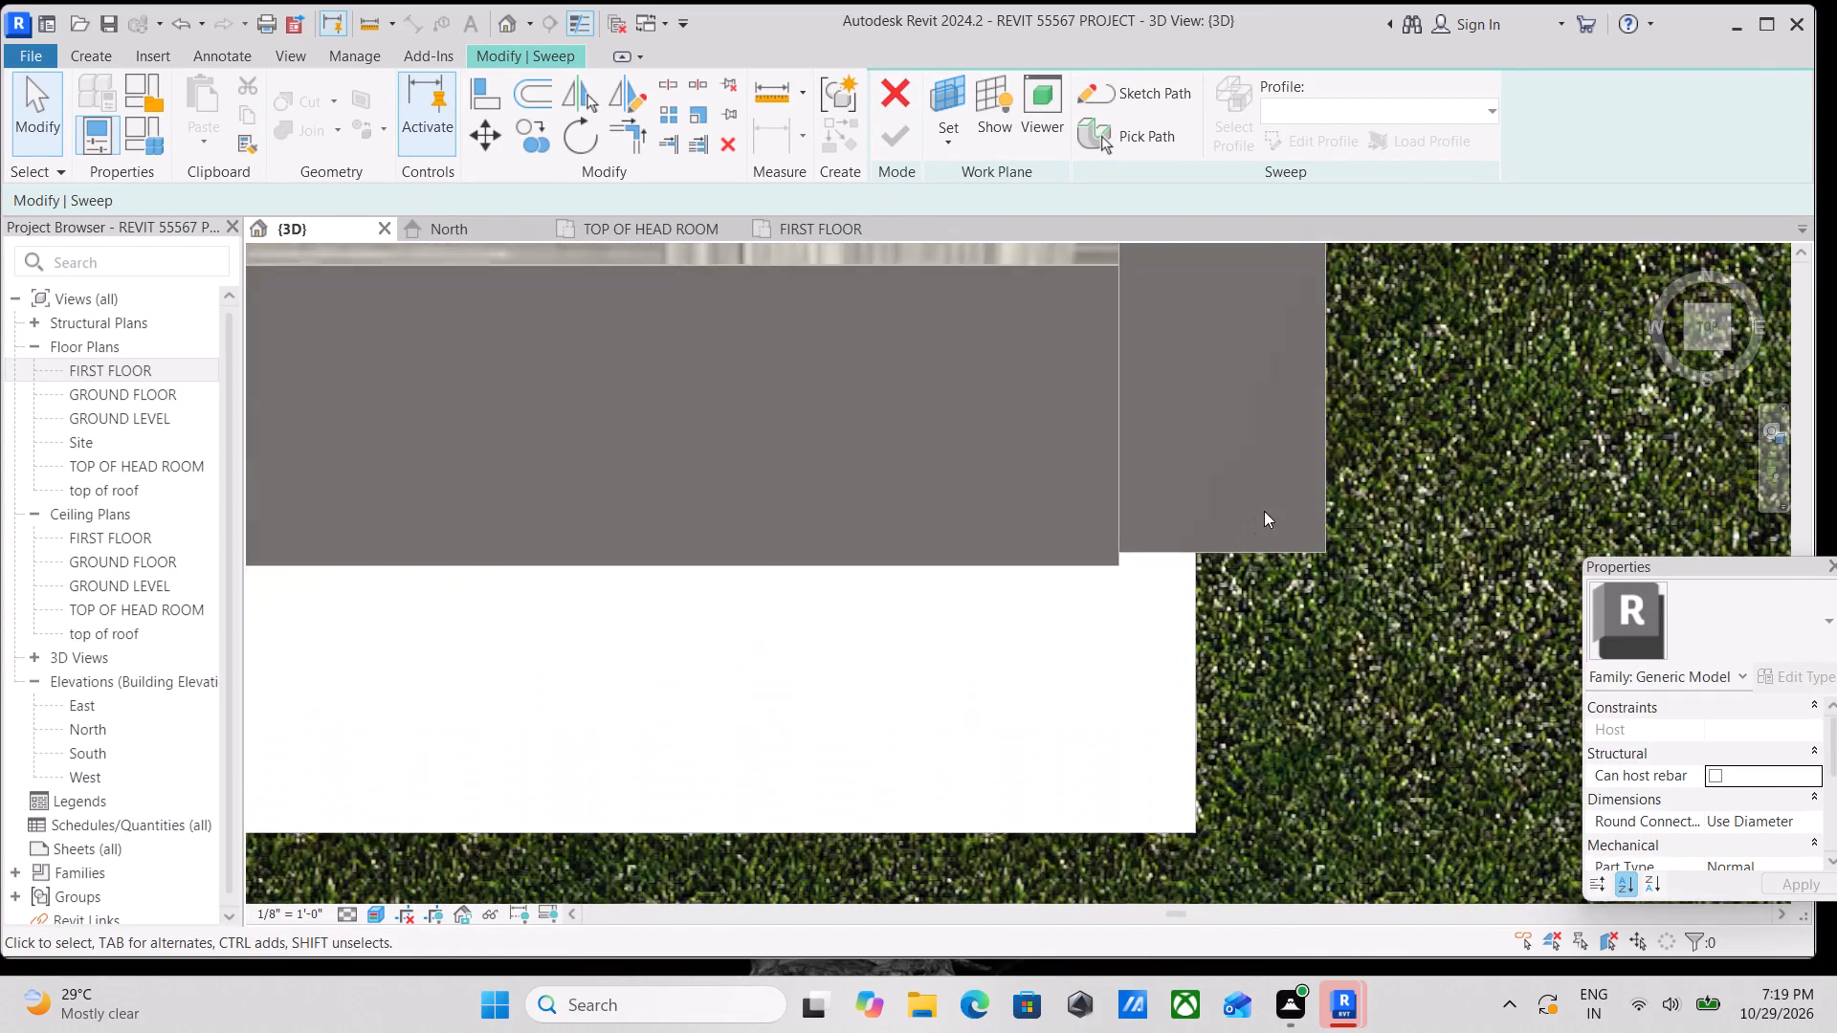
left_click(1097, 560)
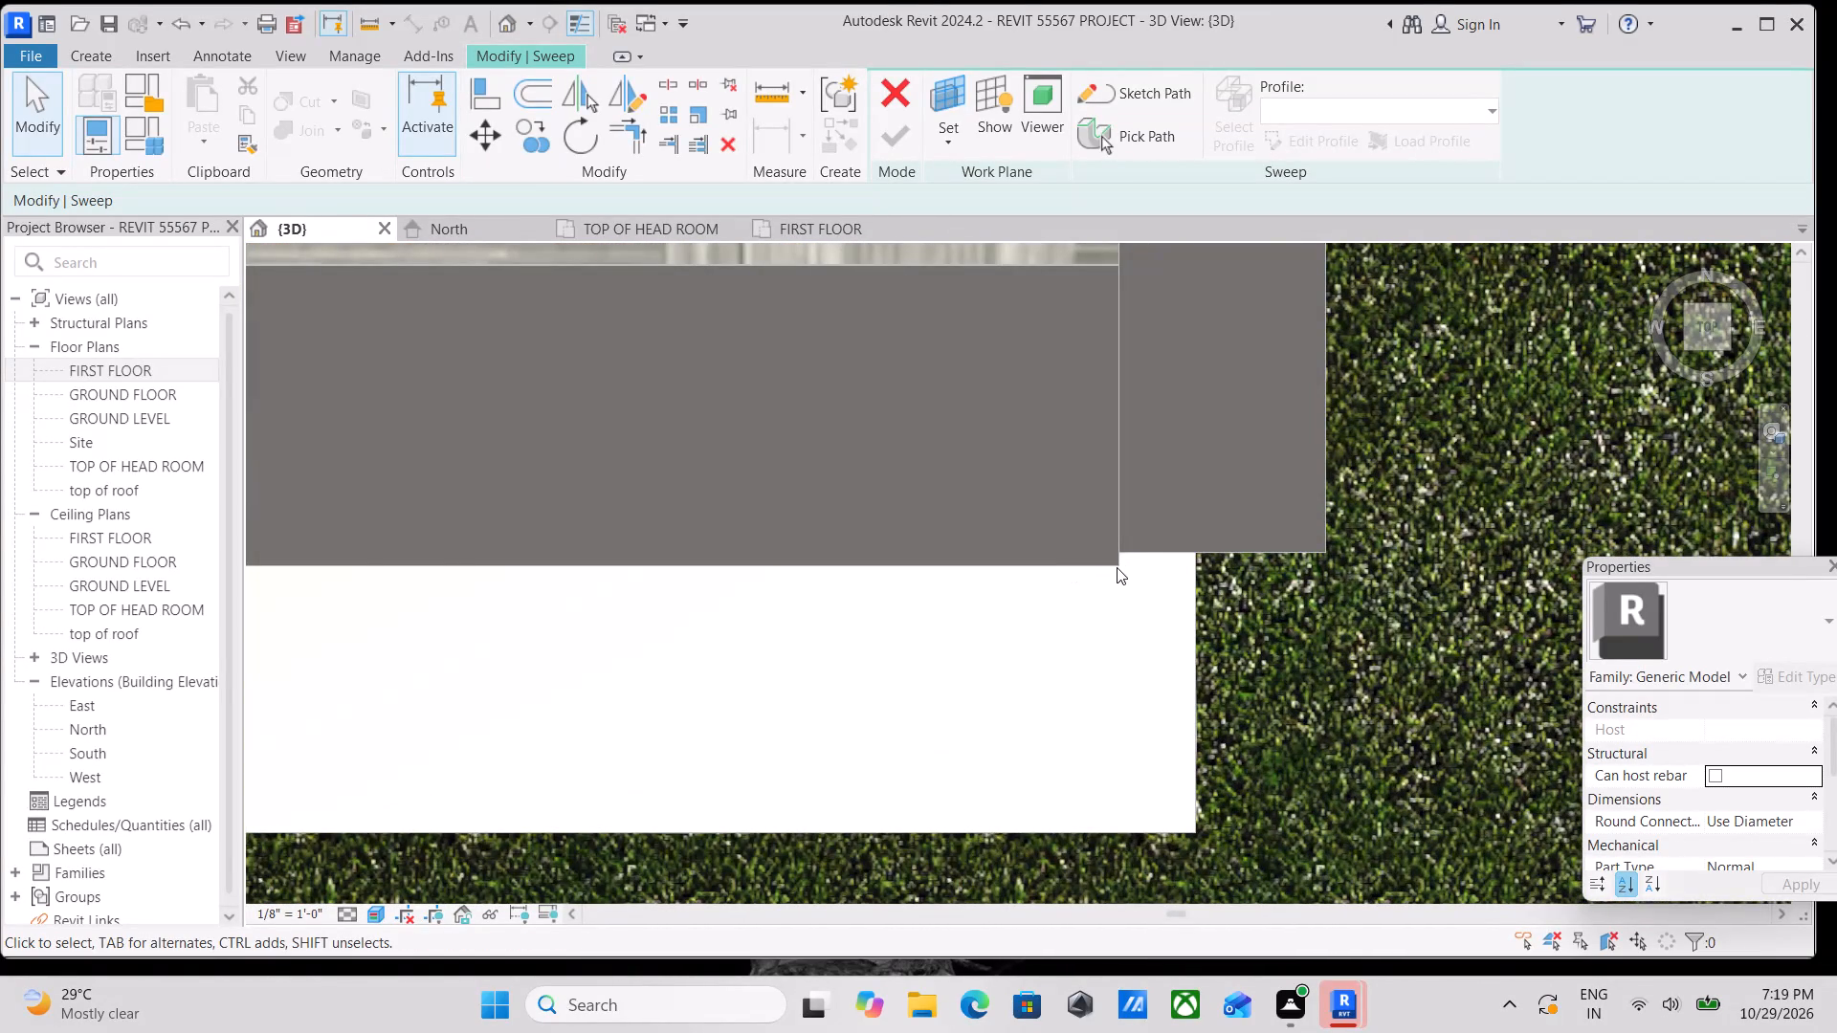
left_click(1117, 567)
scroll(1117, 567, "down", 3)
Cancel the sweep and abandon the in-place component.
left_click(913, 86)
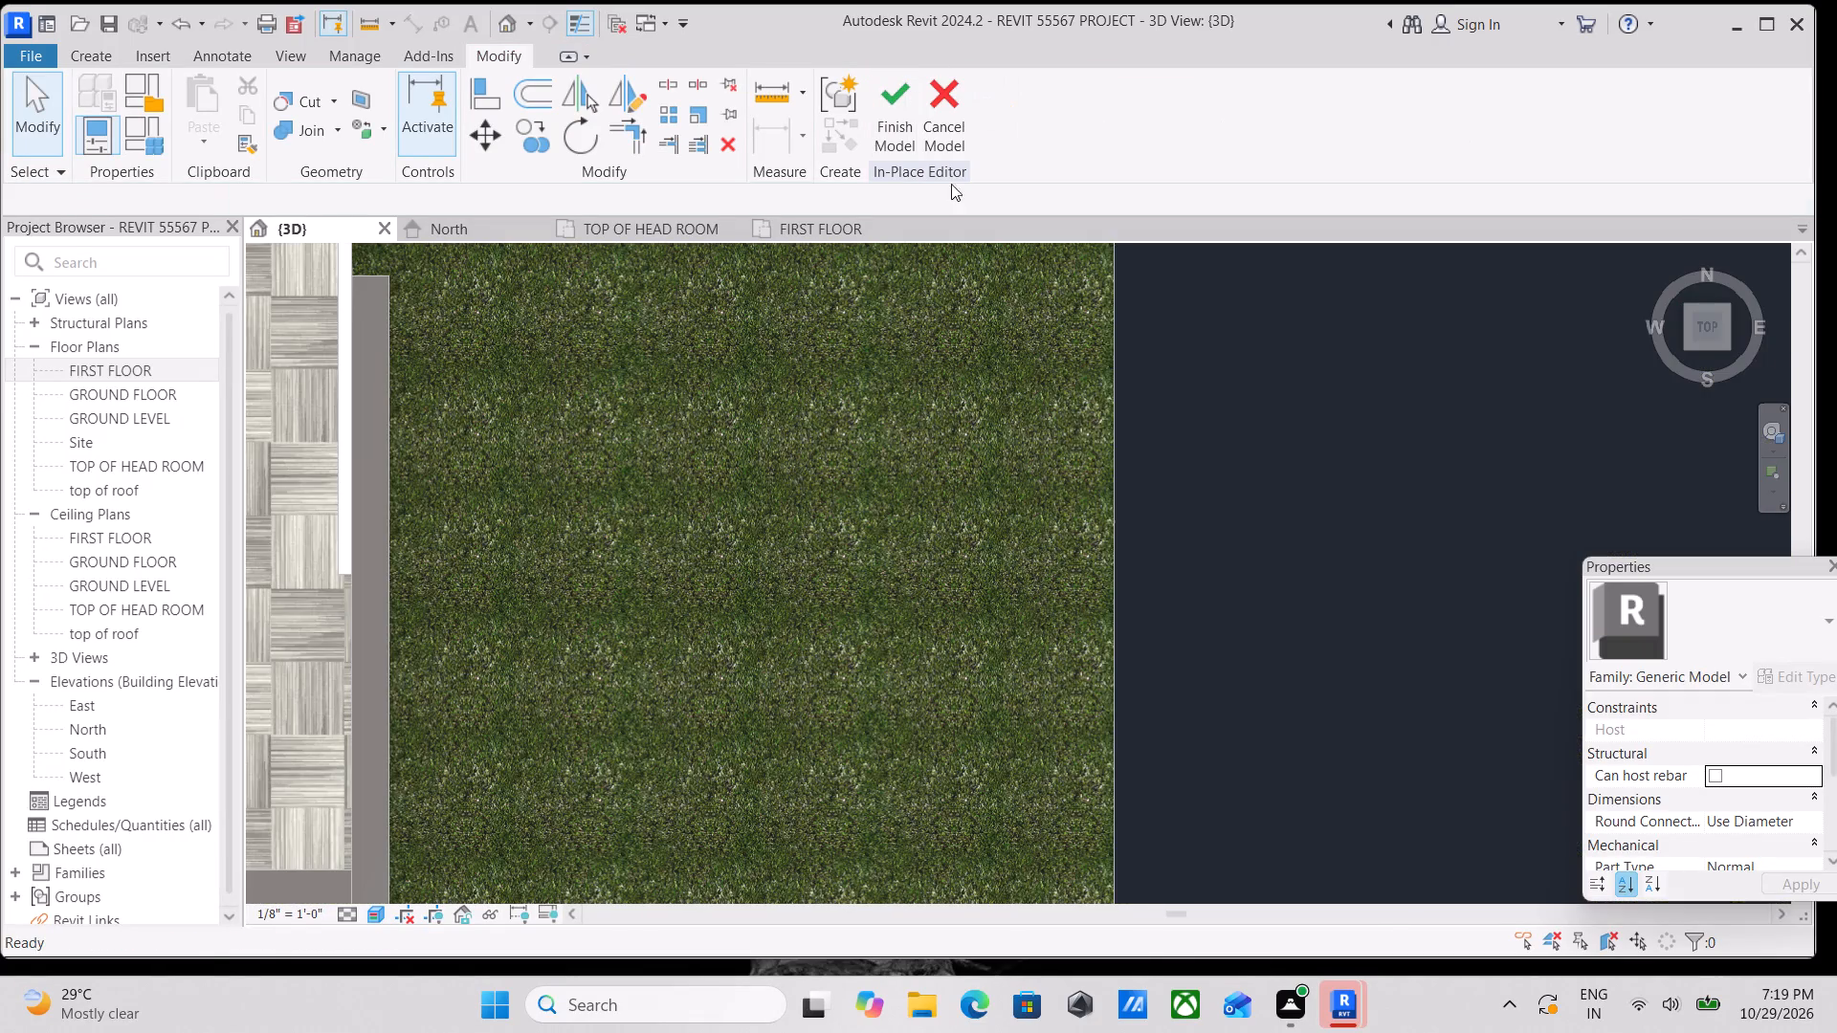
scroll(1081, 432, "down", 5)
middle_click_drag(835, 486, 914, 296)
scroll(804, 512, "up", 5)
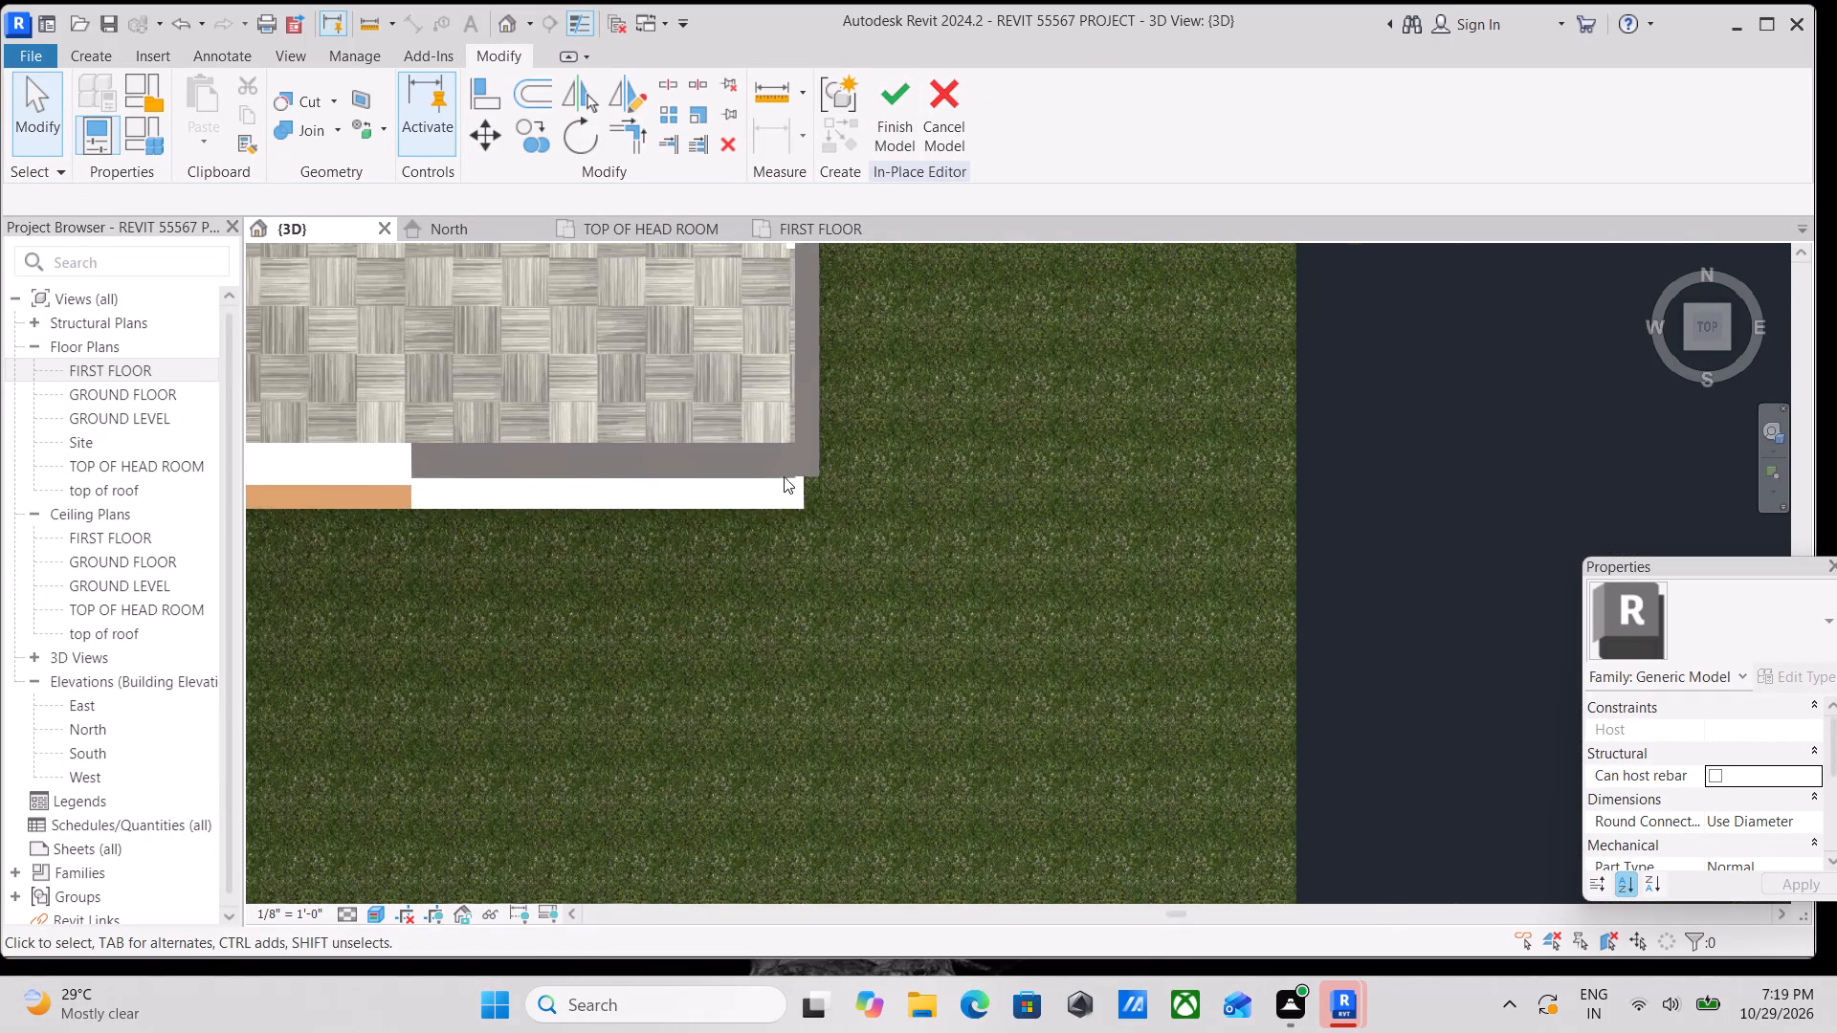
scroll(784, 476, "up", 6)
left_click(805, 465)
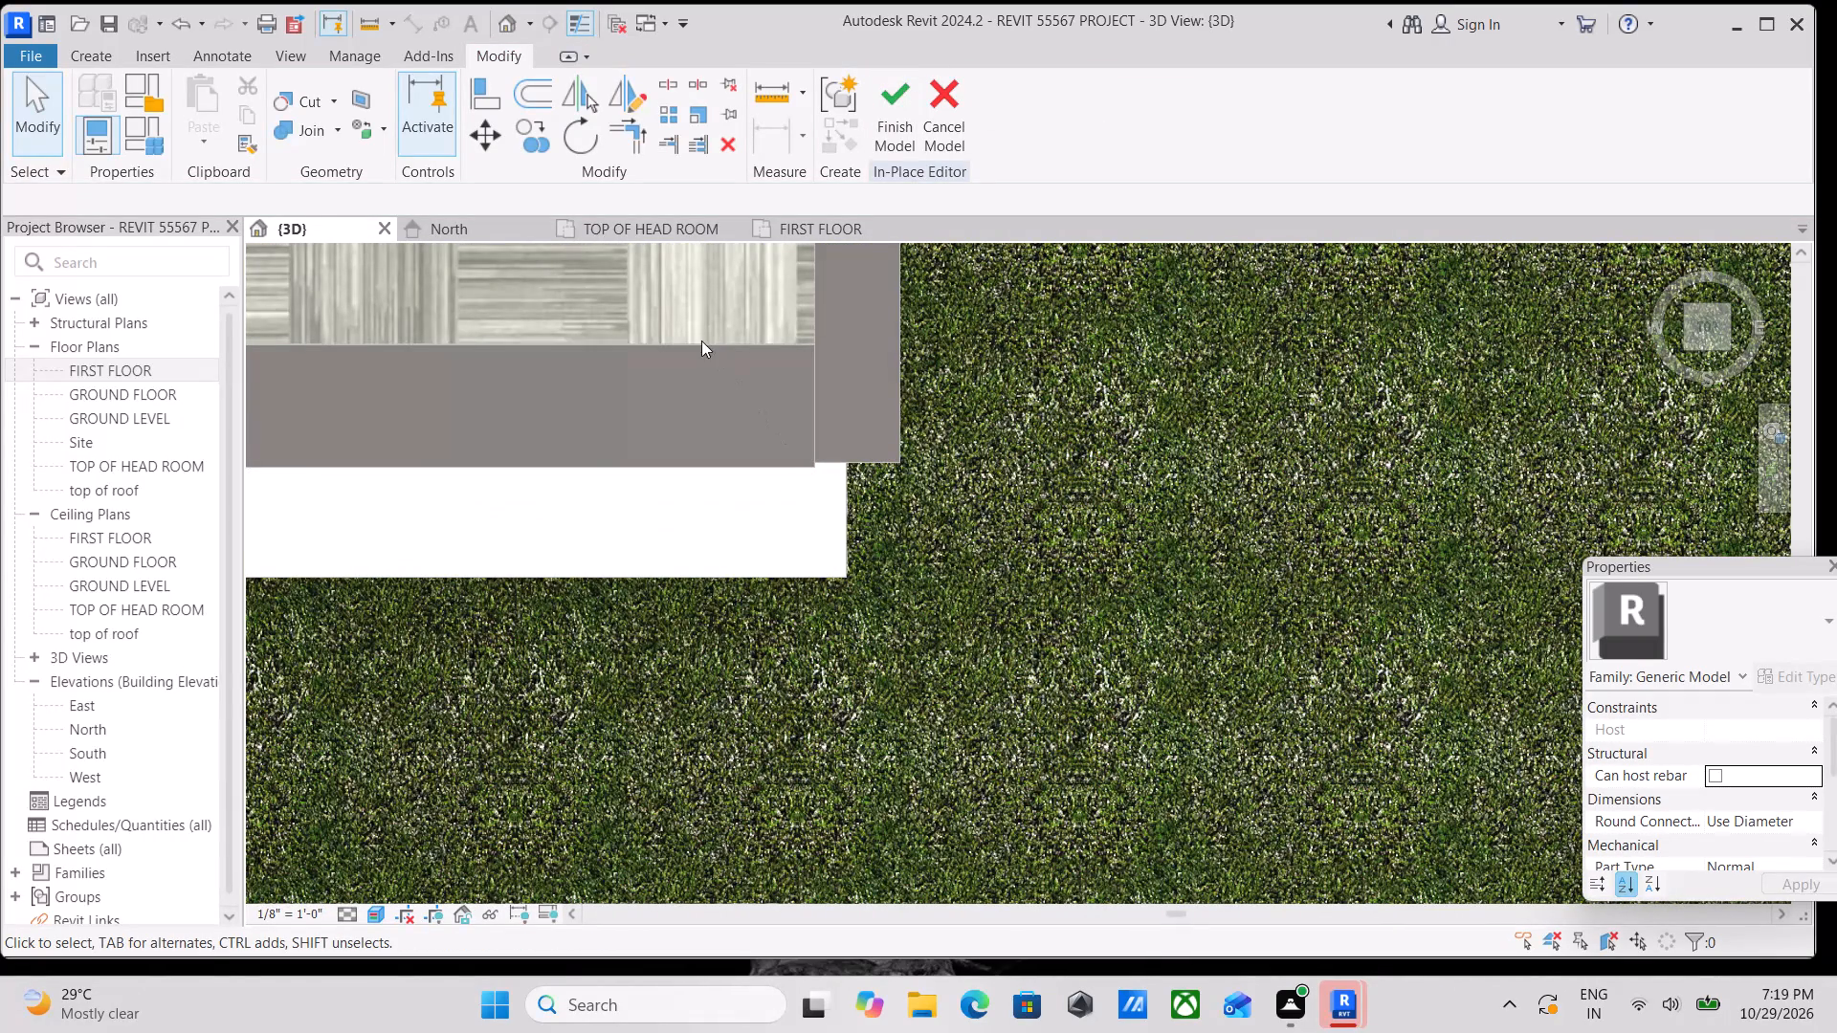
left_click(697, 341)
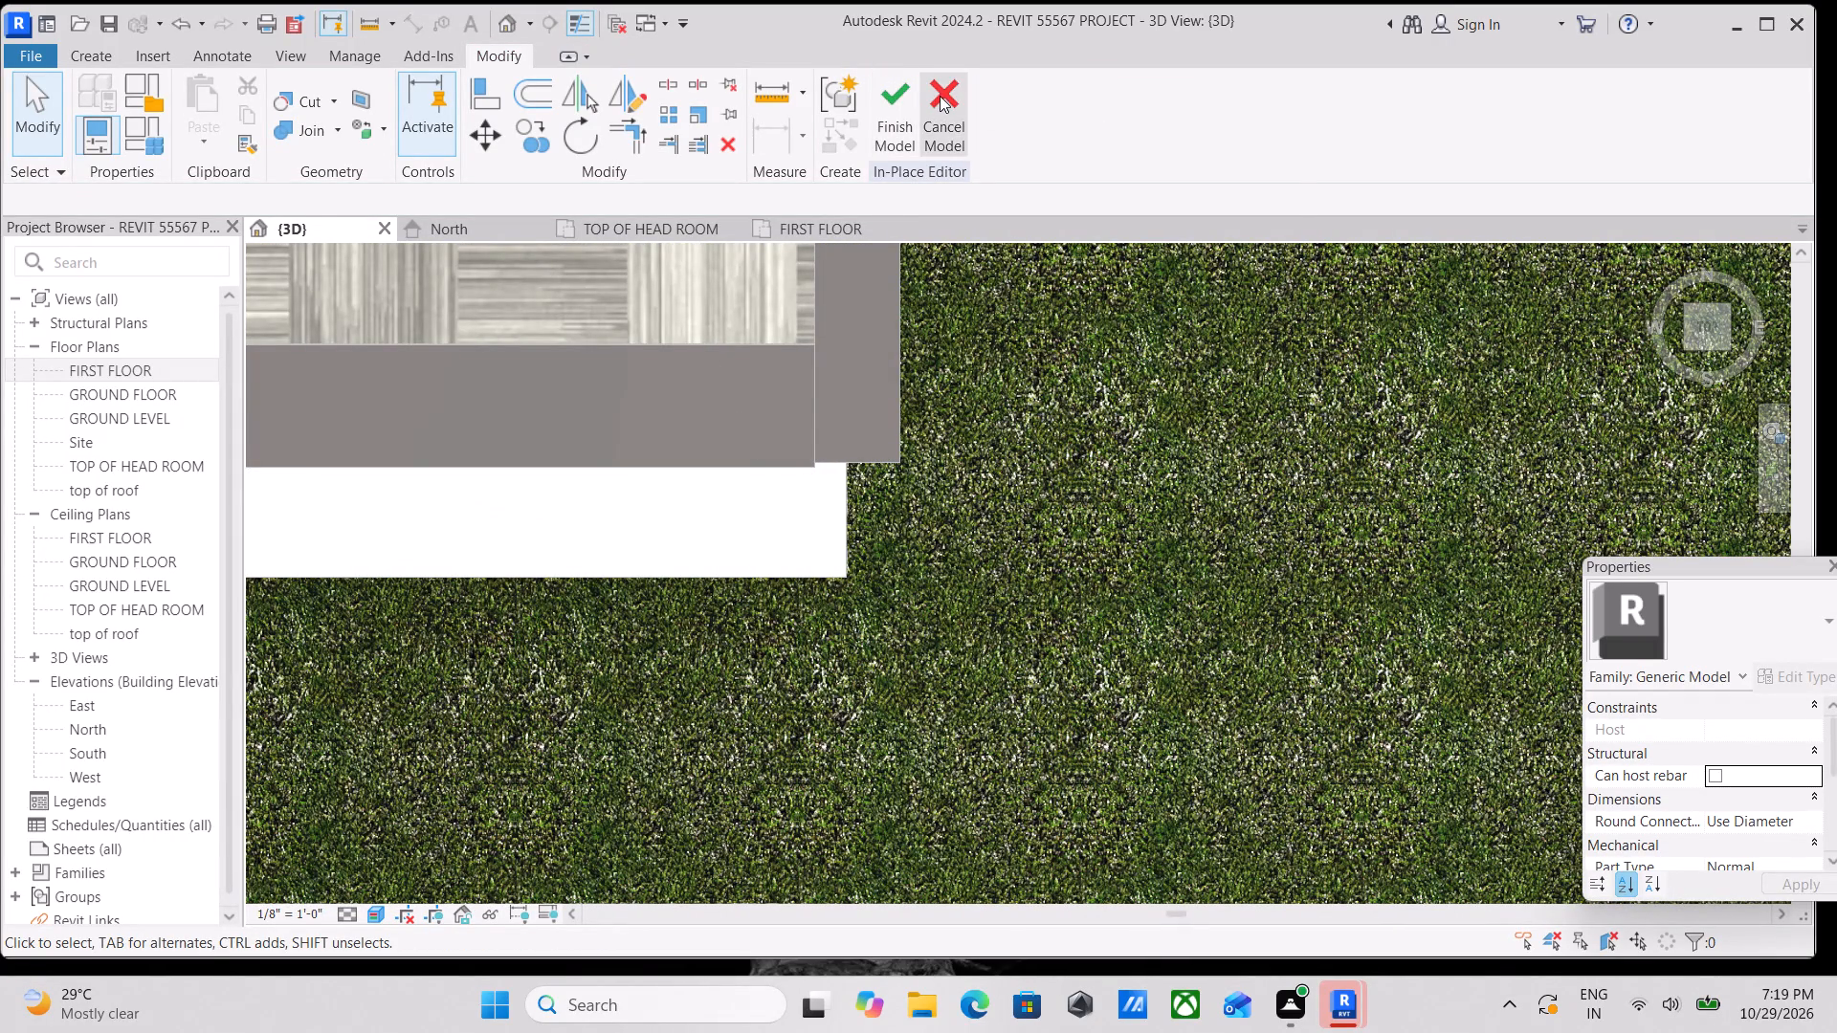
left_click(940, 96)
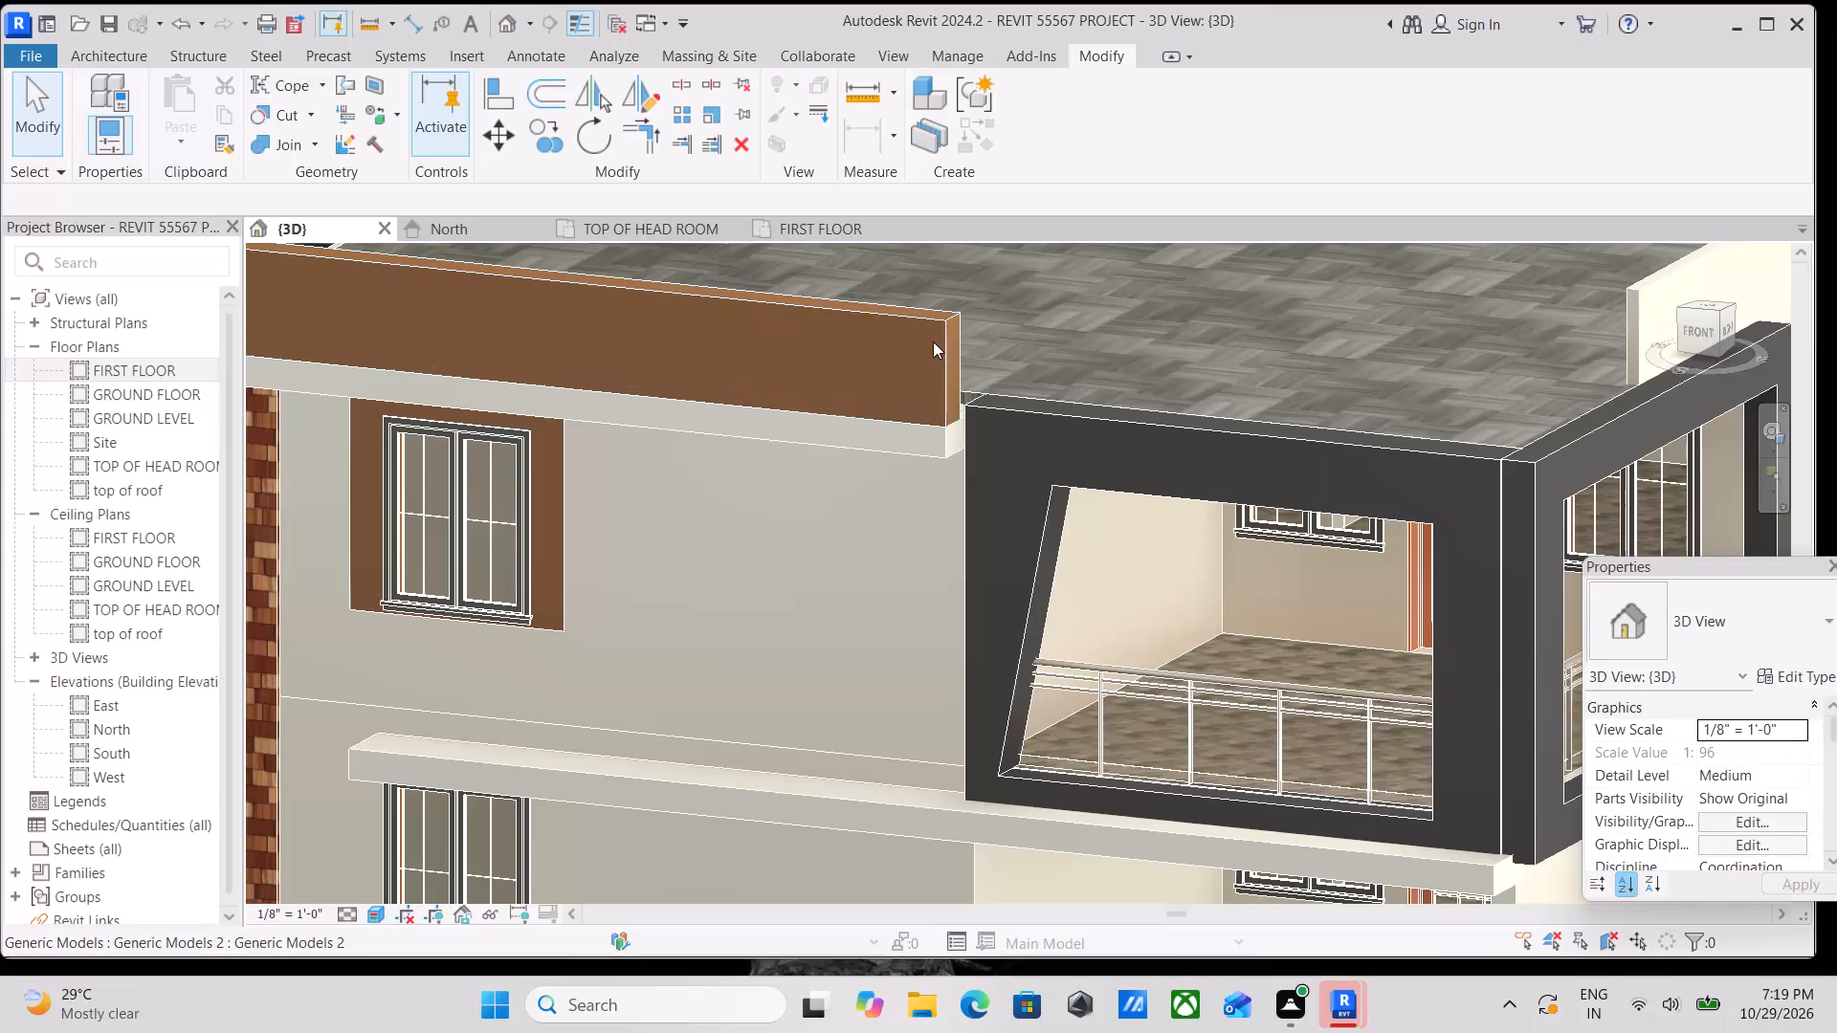
Pull the front balcony frame's outer face slightly inward in the top view to line up with the side frame's end.
middle_click_drag(1443, 676, 1514, 886, "shift")
middle_click_drag(1349, 651, 831, 469)
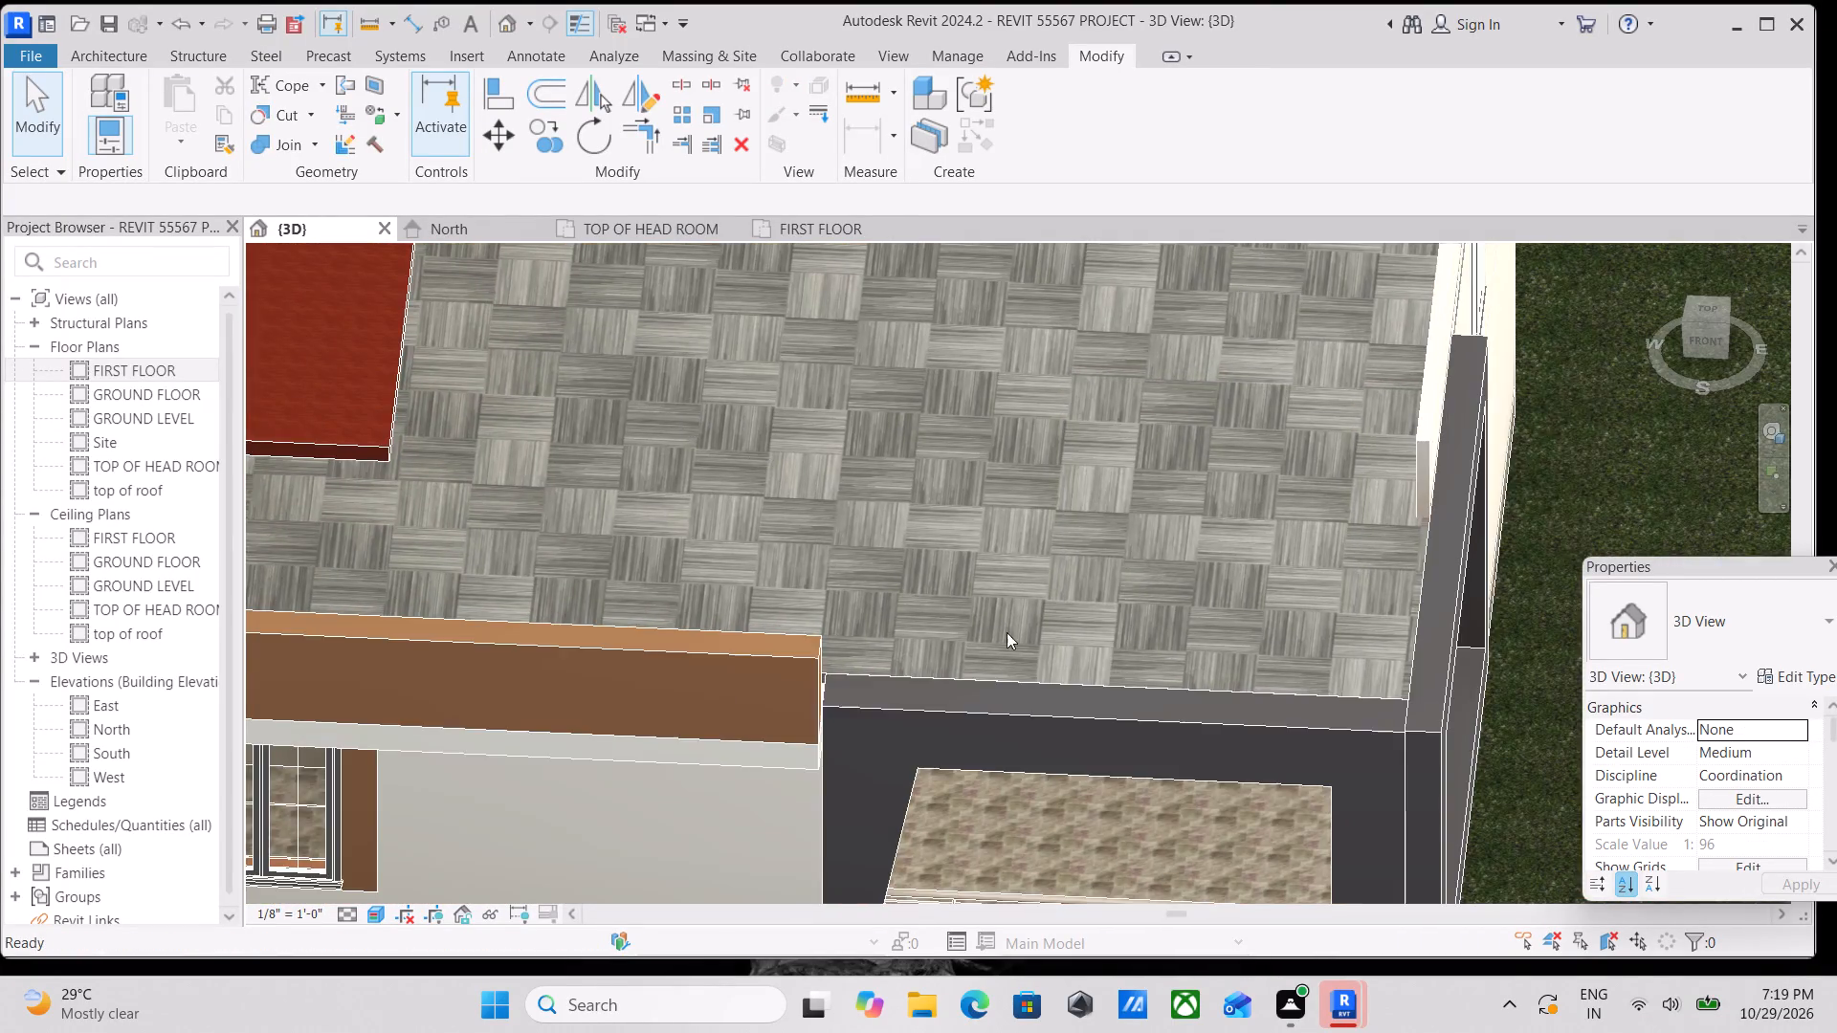
middle_click_drag(1007, 632, 1104, 766, "shift")
middle_click_drag(1035, 618, 390, 539)
scroll(1126, 627, "up", 2)
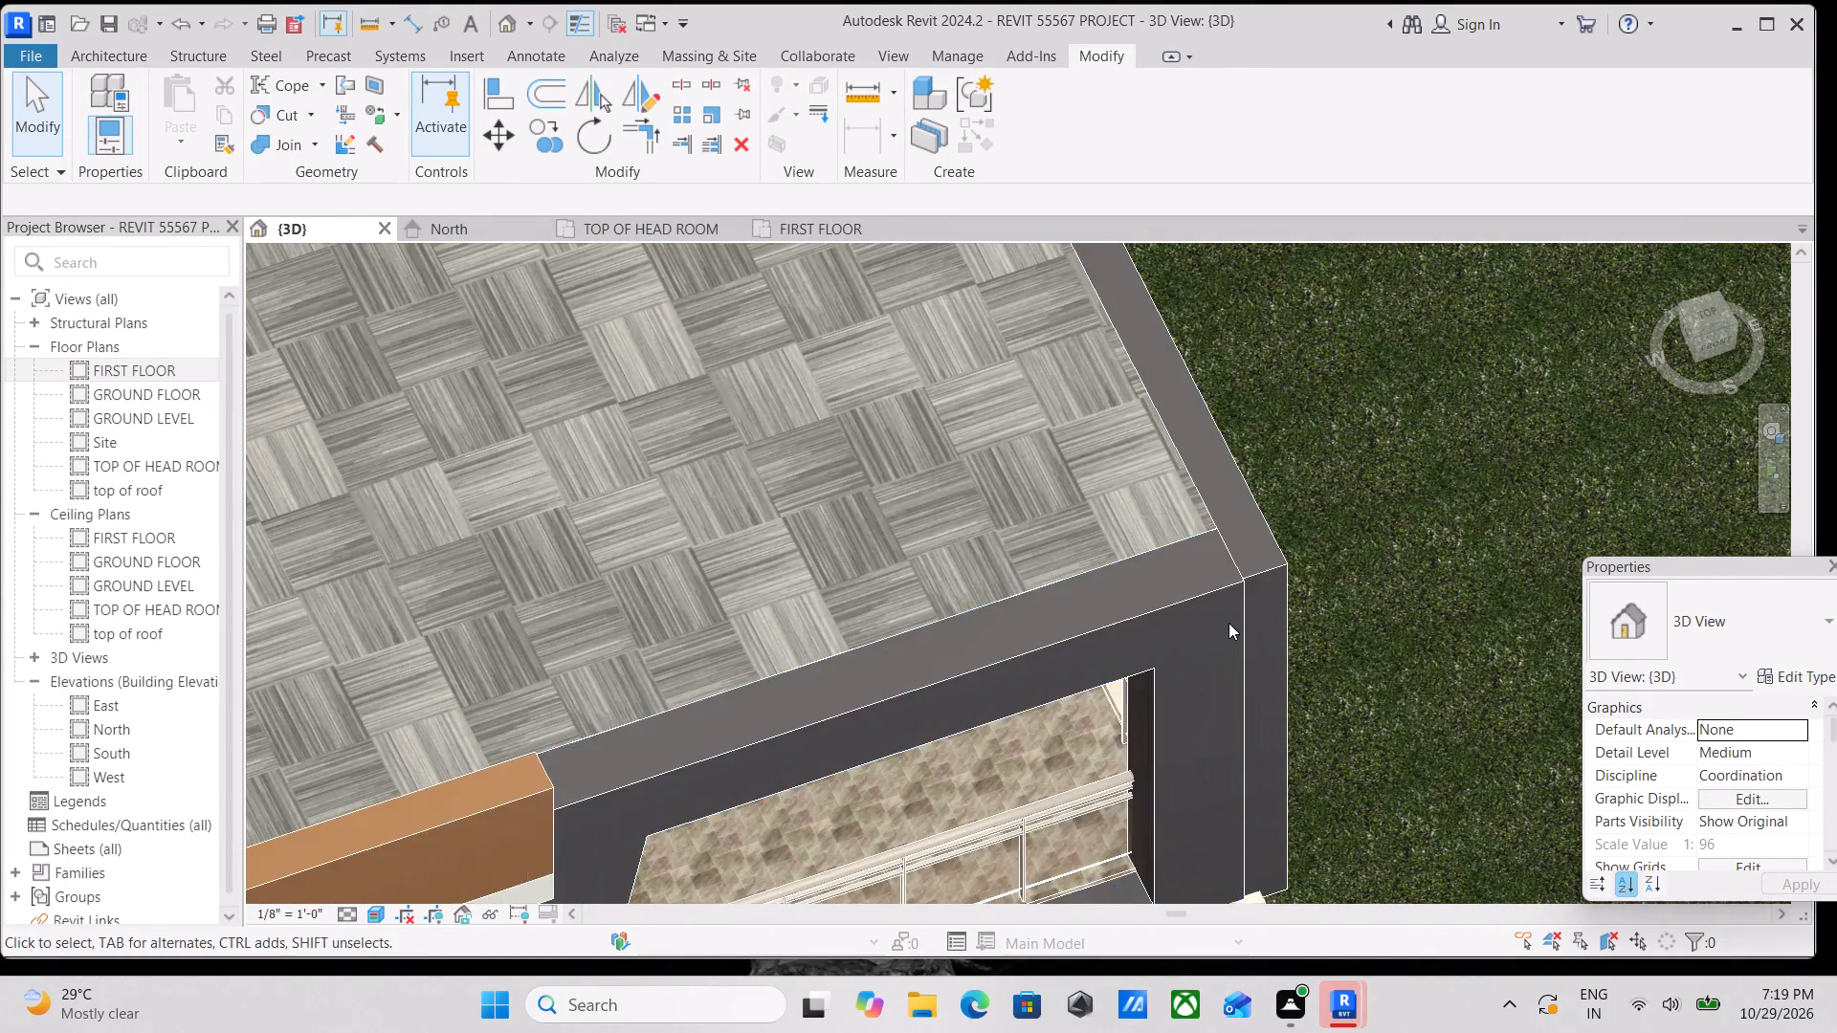
middle_click_drag(1101, 604, 1204, 835, "shift")
middle_click_drag(1005, 515, 761, 824)
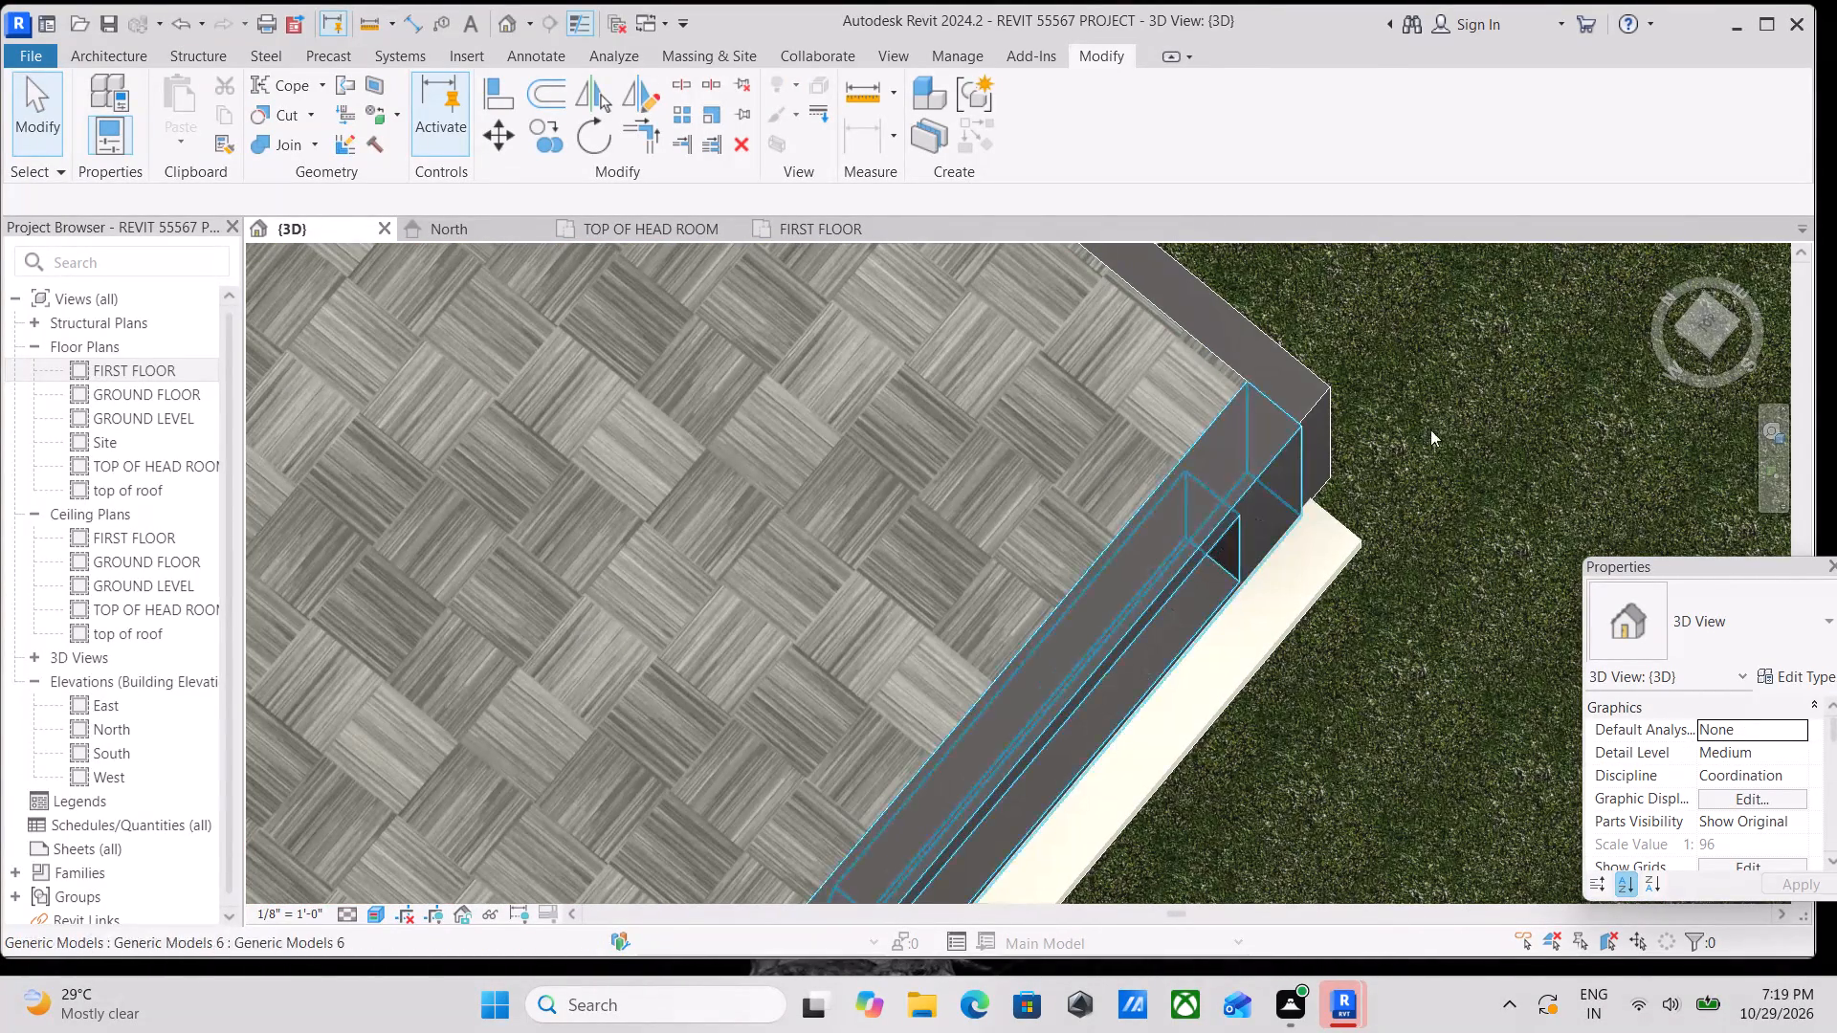
left_click(1704, 319)
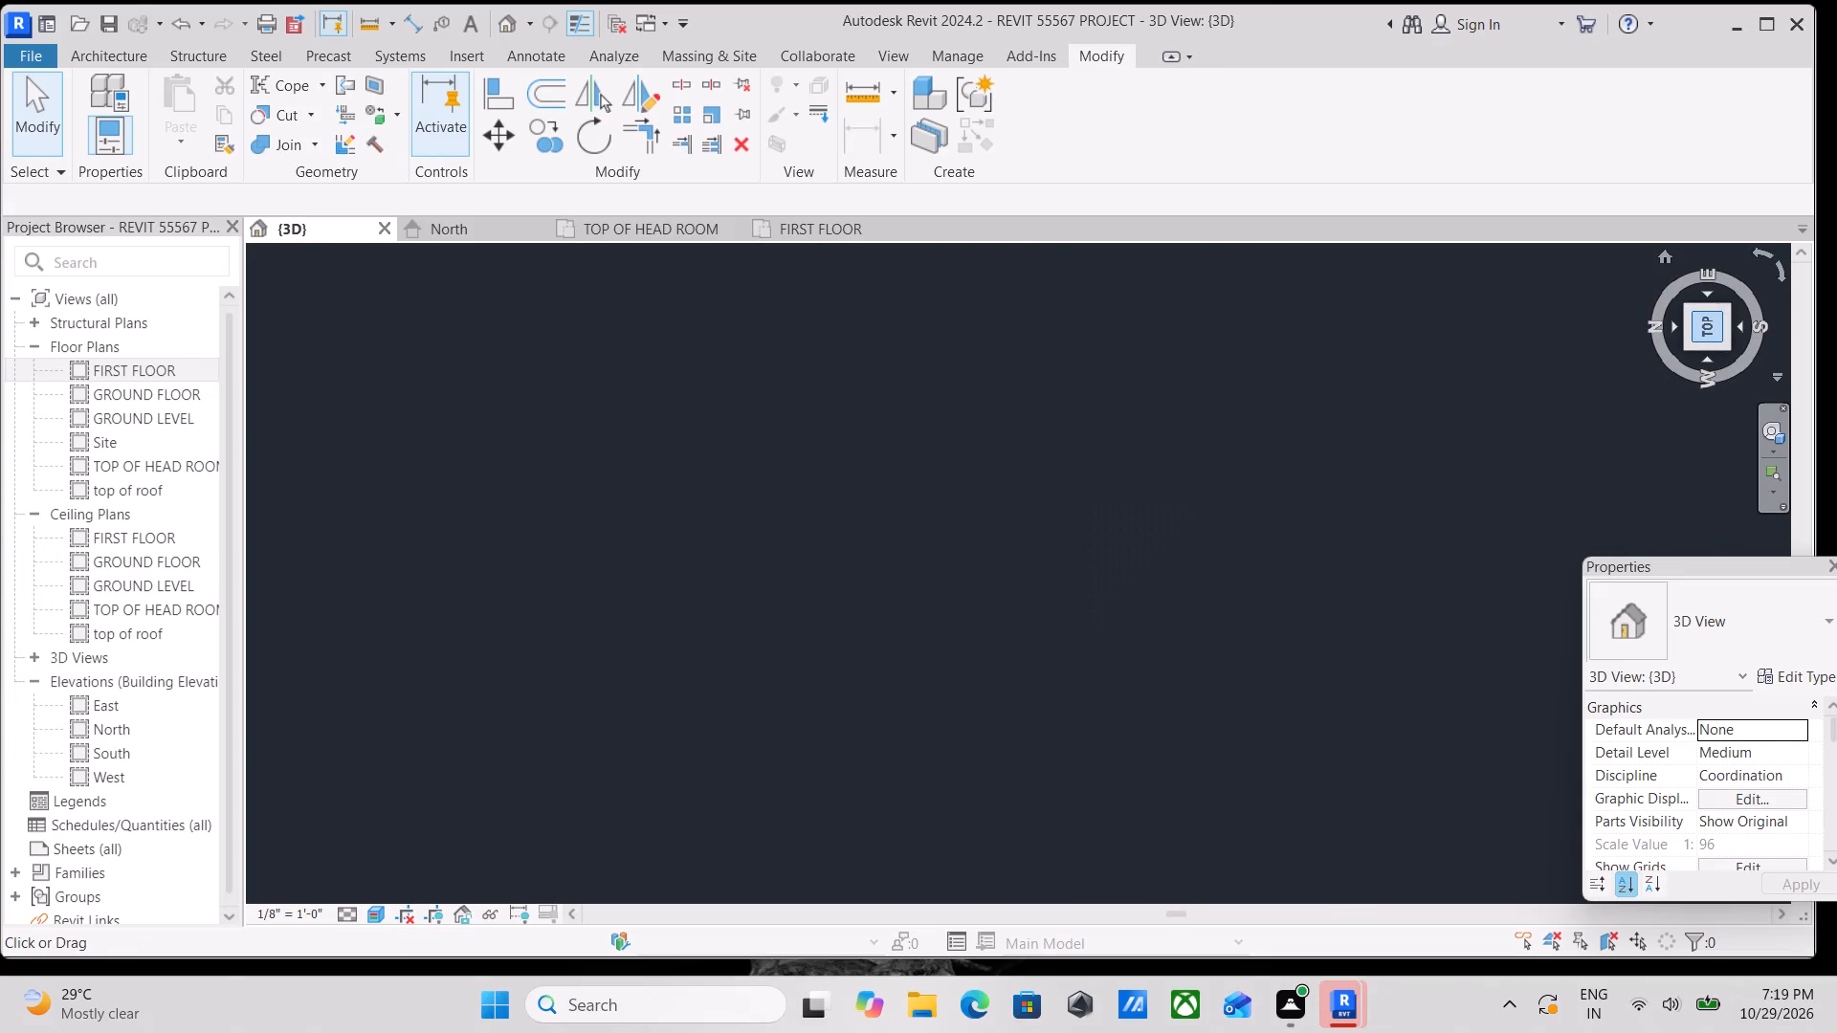
scroll(1091, 606, "up", 12)
scroll(1089, 374, "down", 1)
scroll(1089, 374, "up", 1)
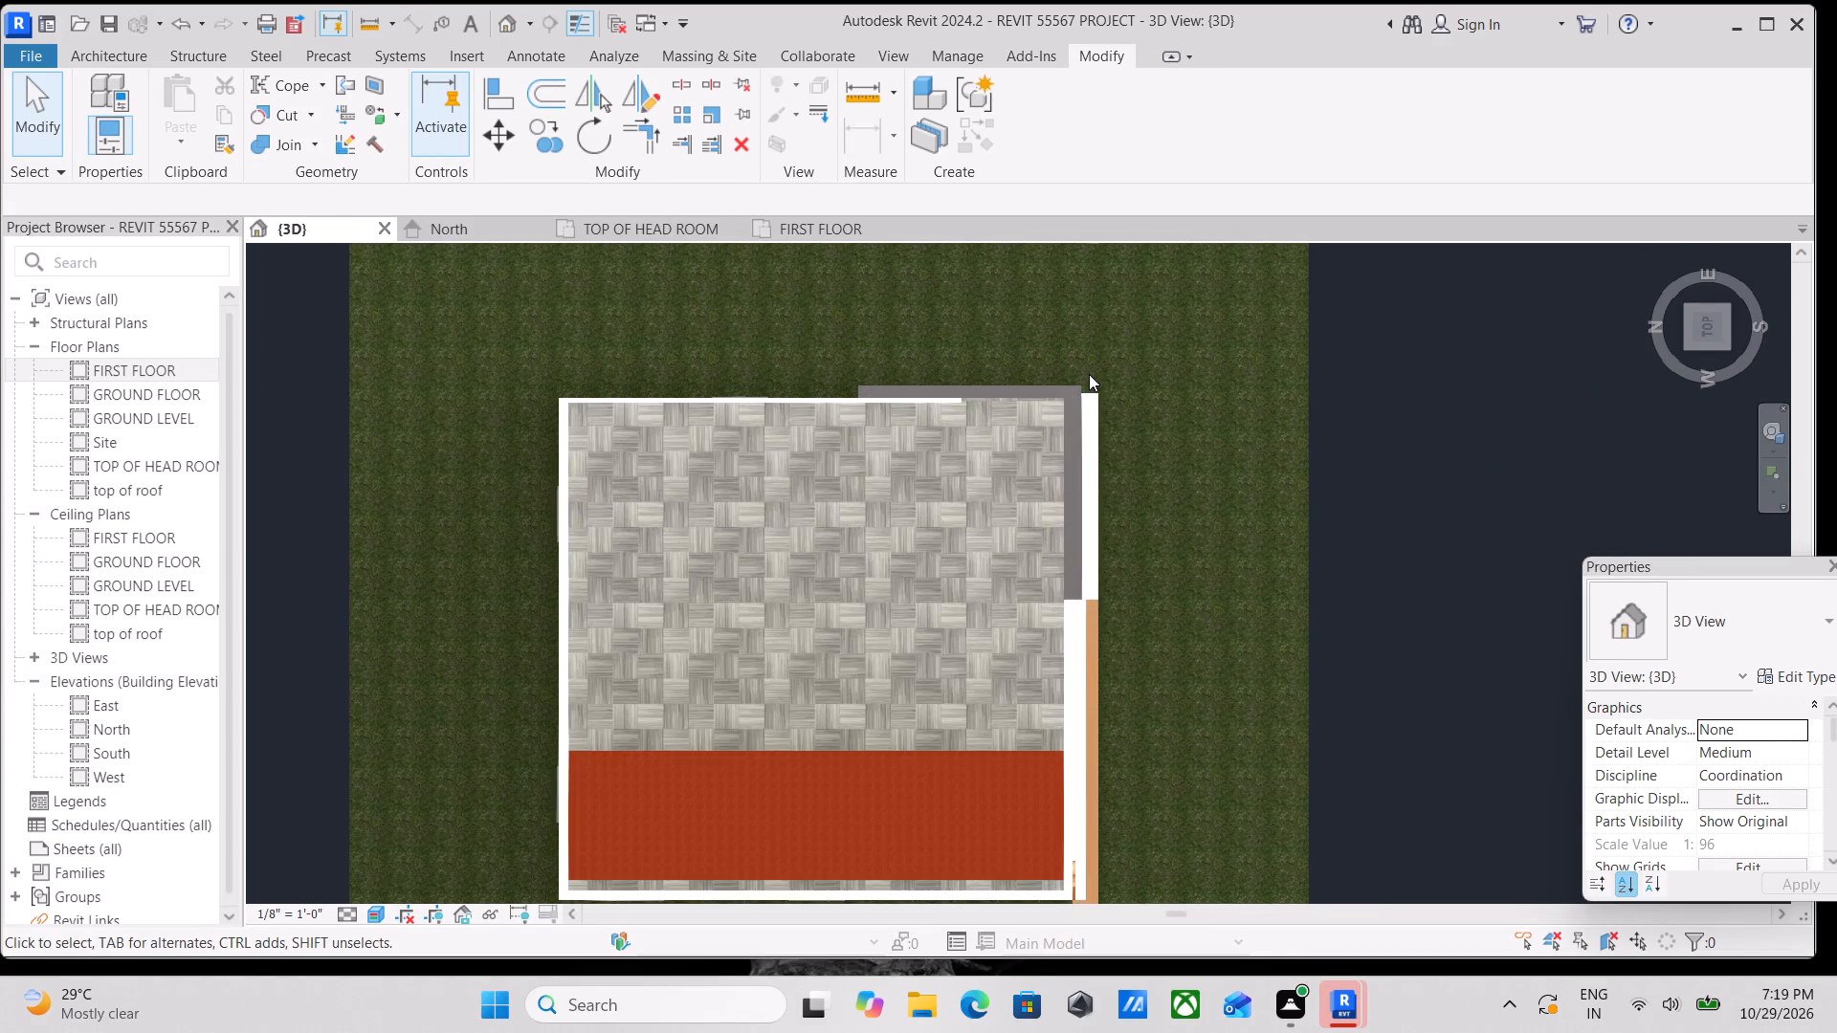
scroll(1089, 374, "up", 16)
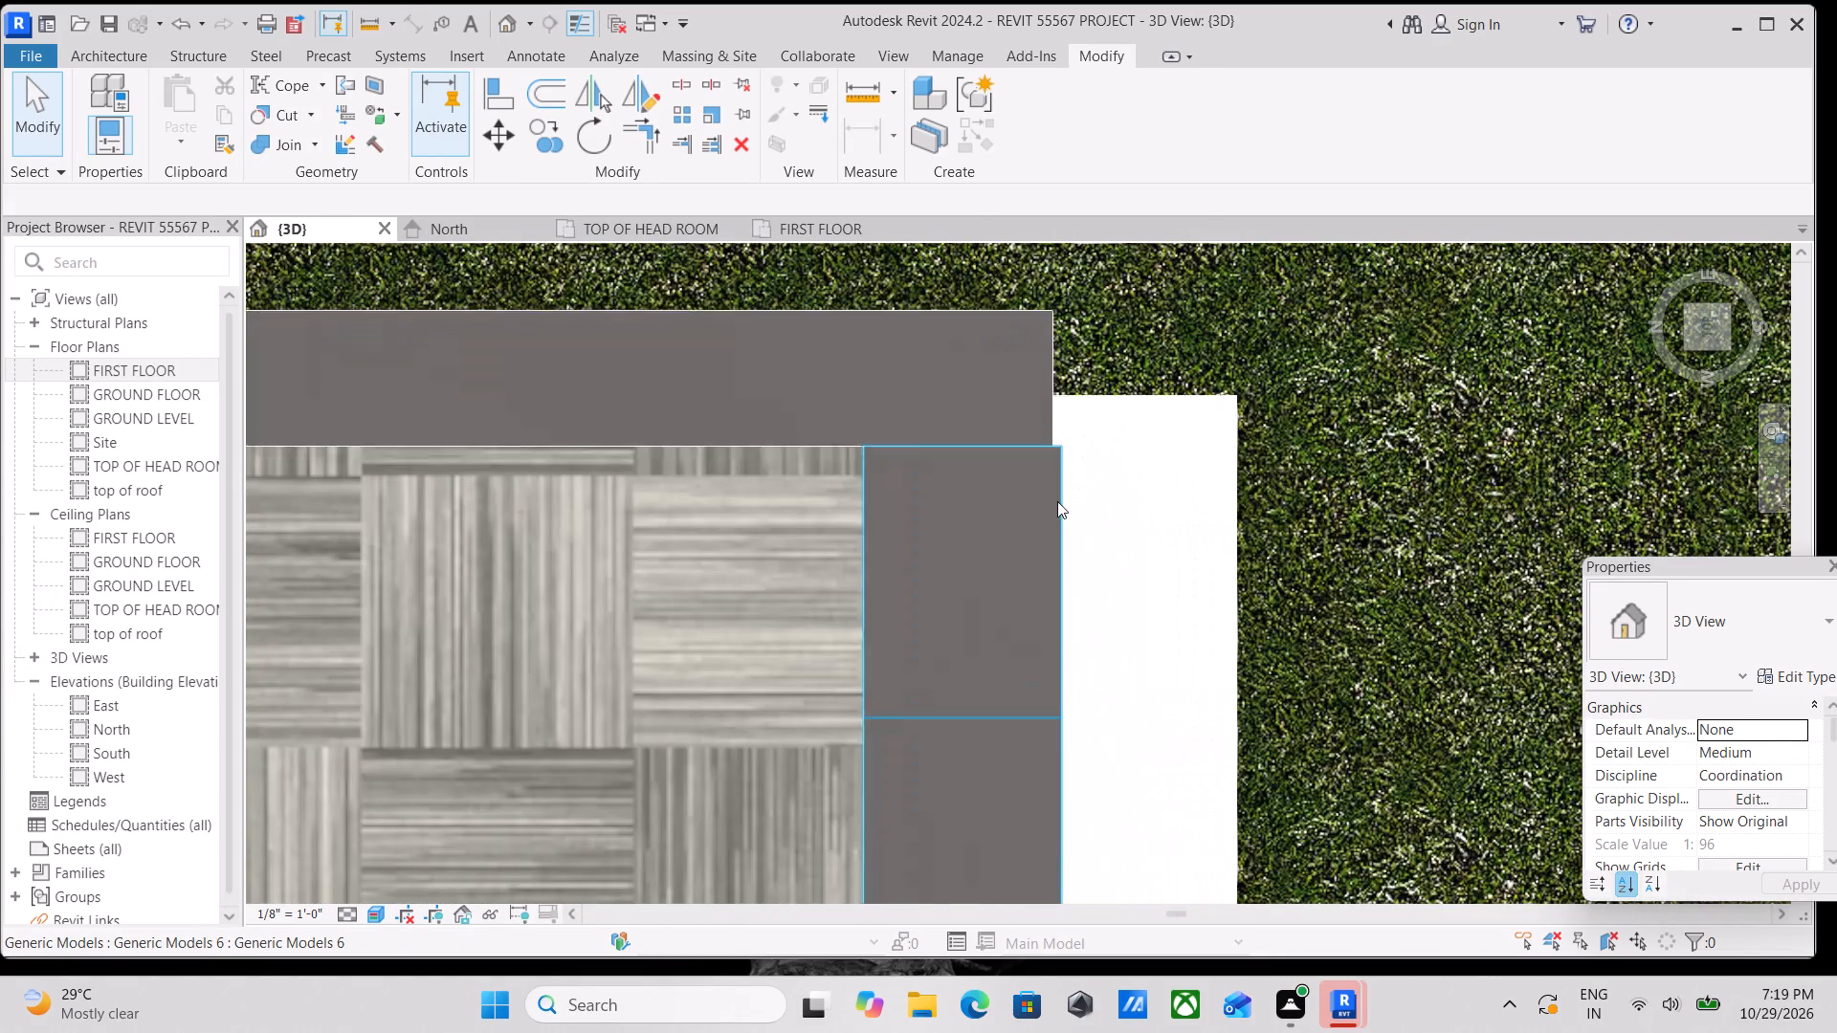
left_click(1057, 501)
scroll(1060, 530, "down", 3)
middle_click_drag(1008, 382, 992, 330)
scroll(992, 330, "down", 4)
middle_click_drag(1029, 454, 986, 294)
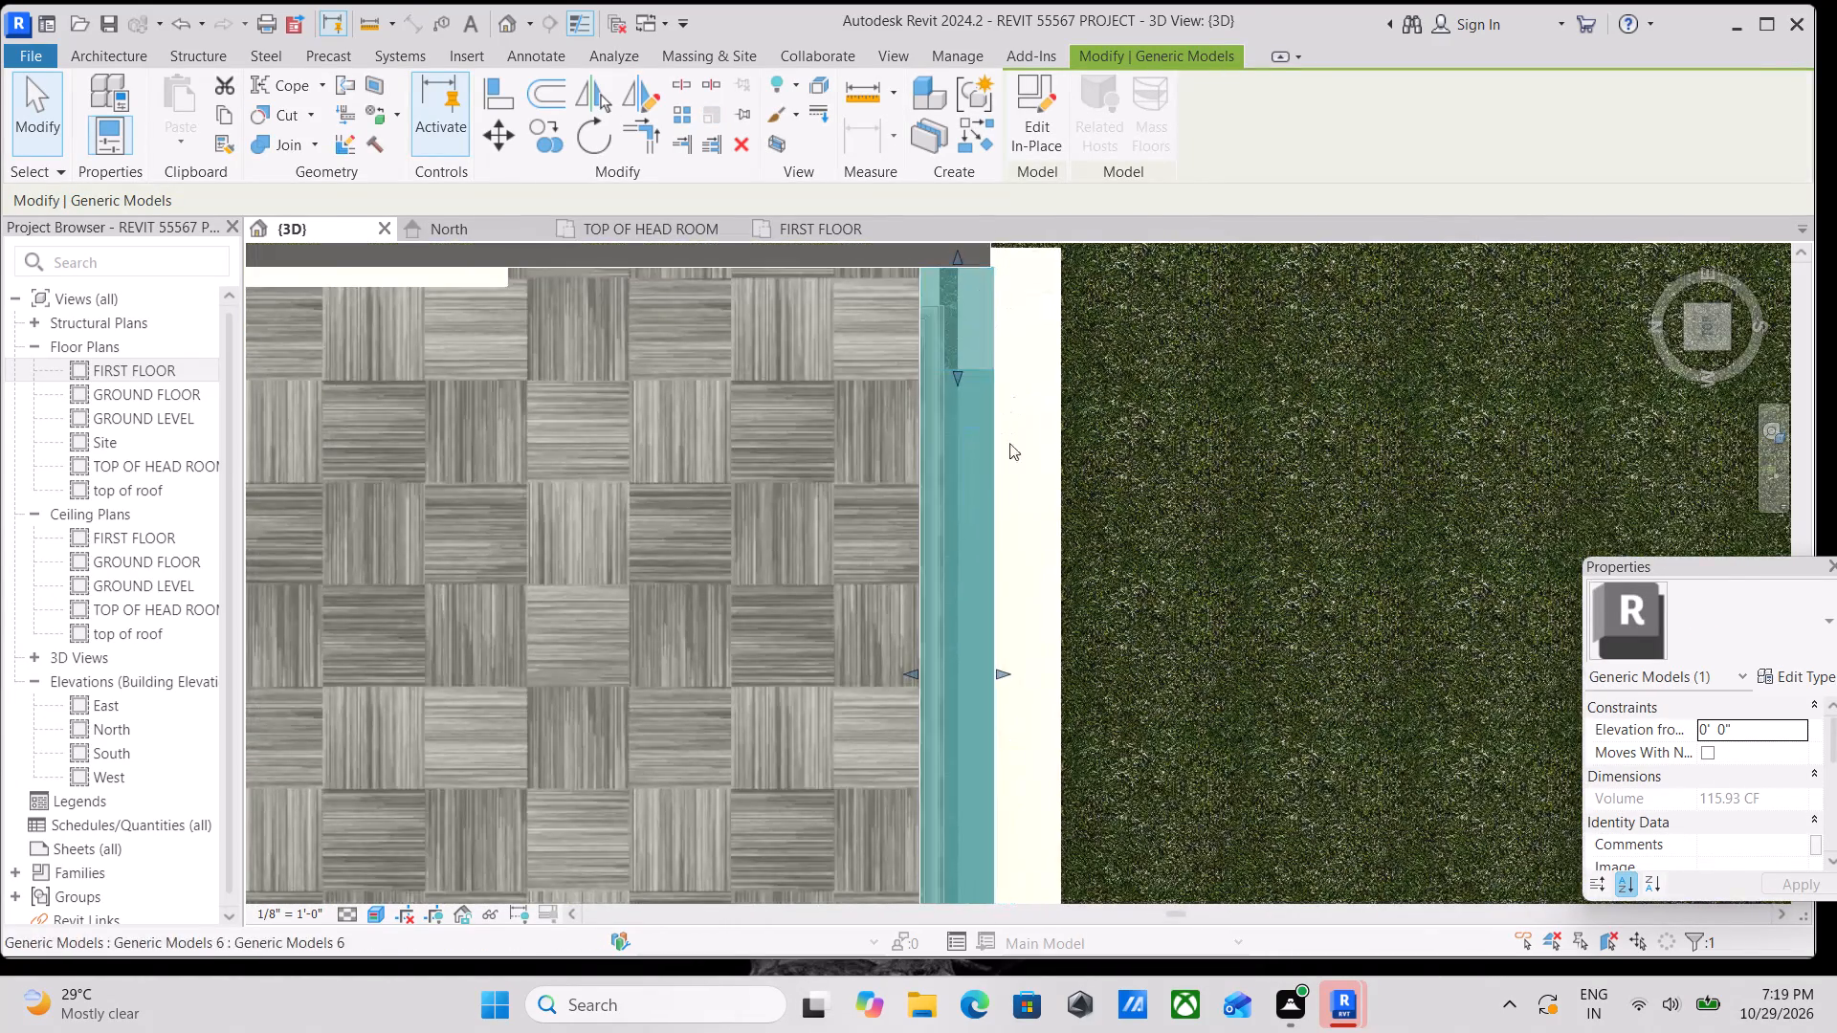
middle_click(988, 474)
left_click_drag(1007, 670, 1004, 670)
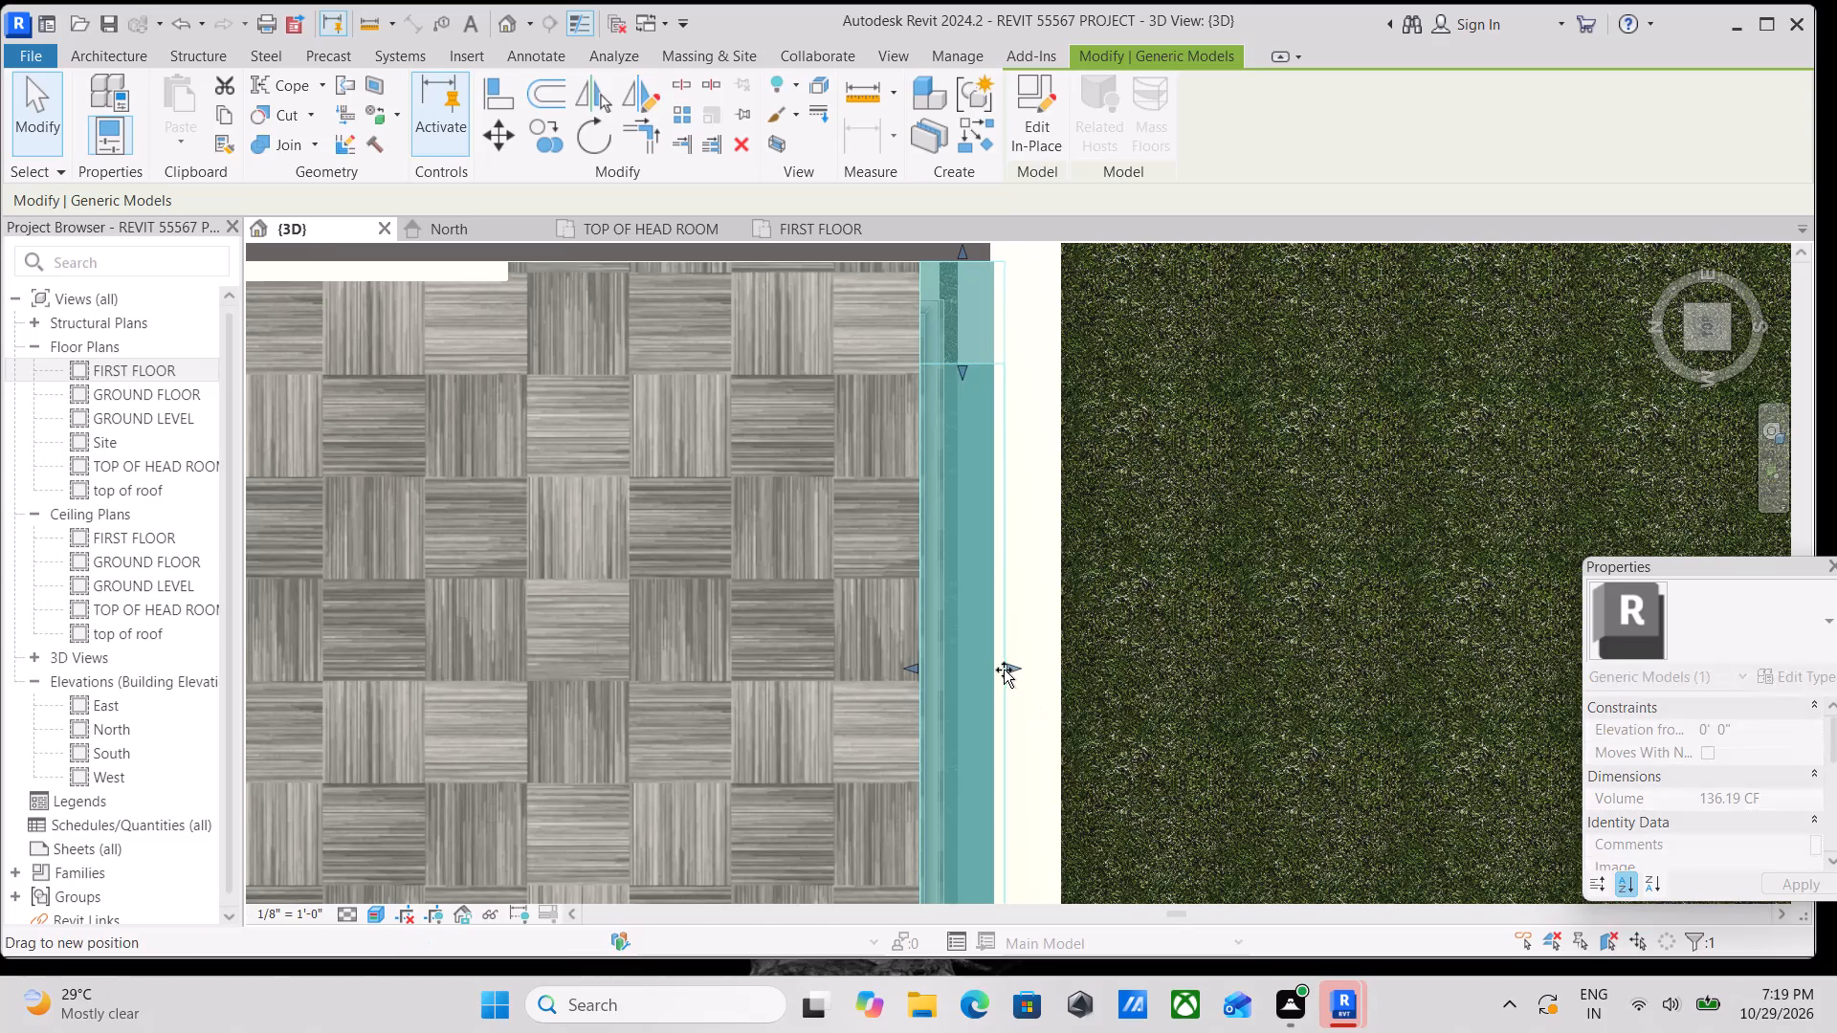
left_click_drag(1004, 670, 992, 670)
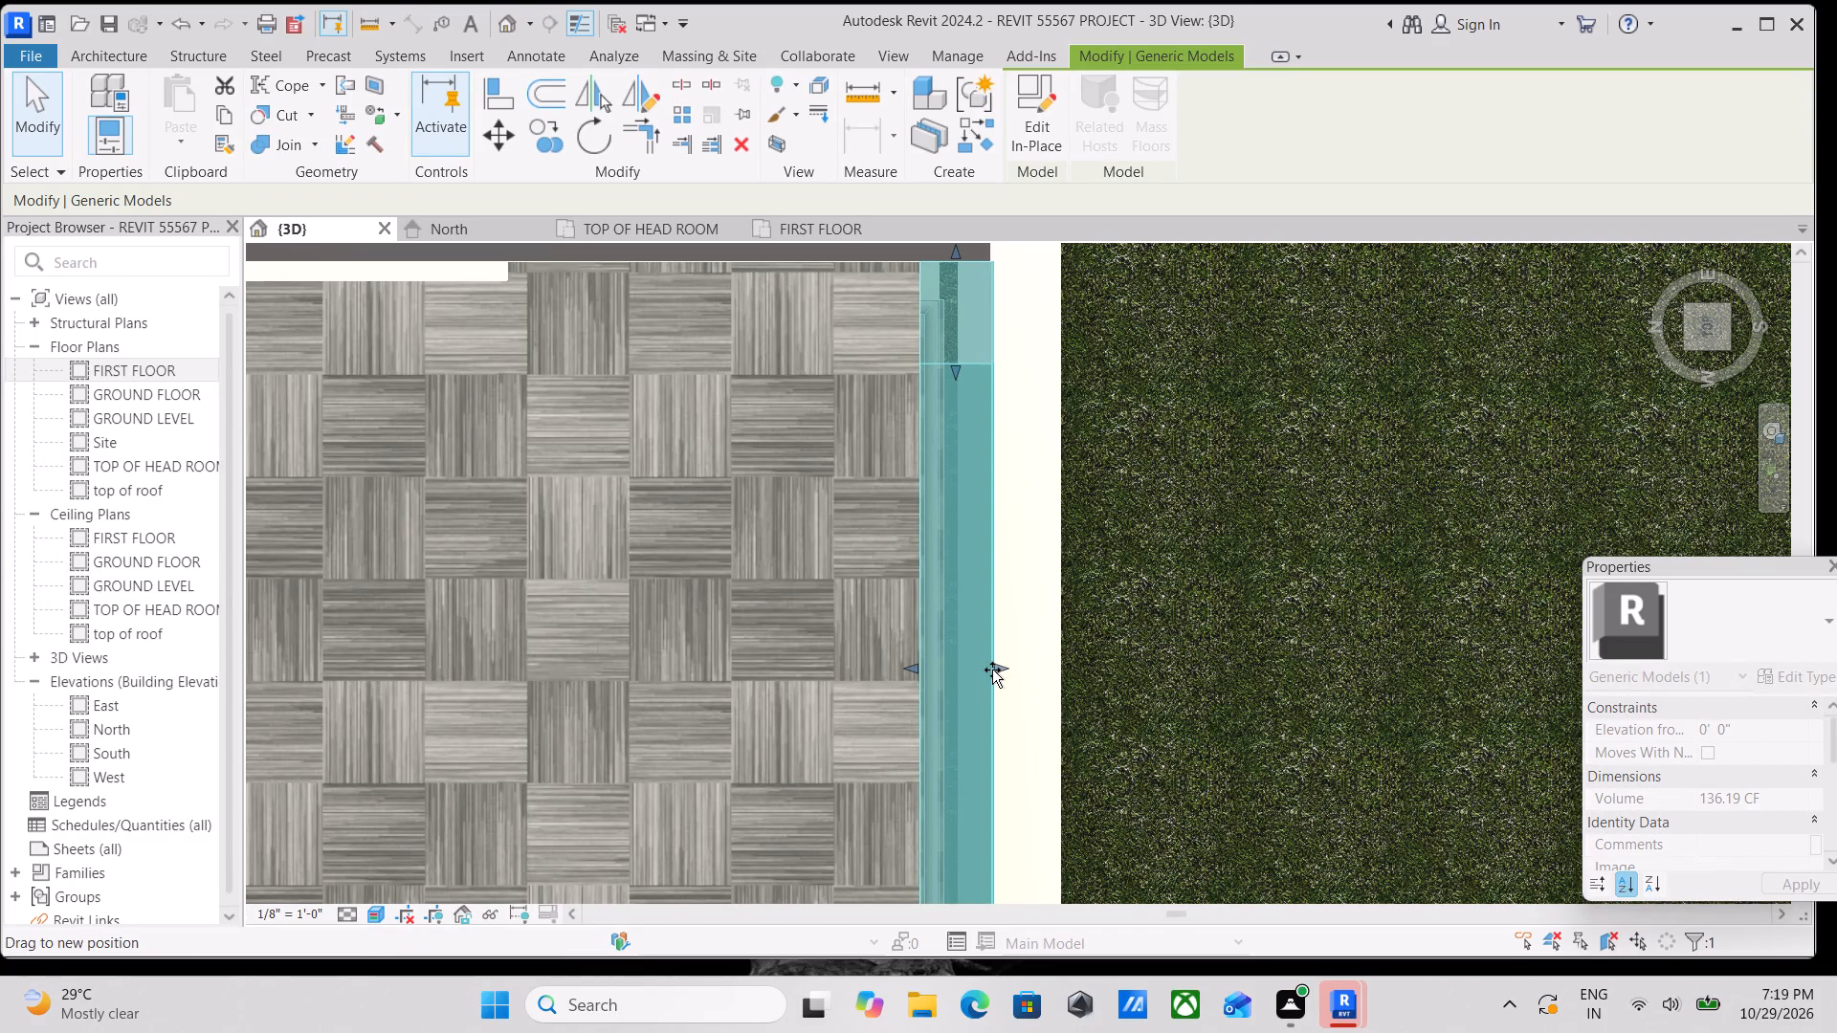
left_click_drag(992, 670, 990, 670)
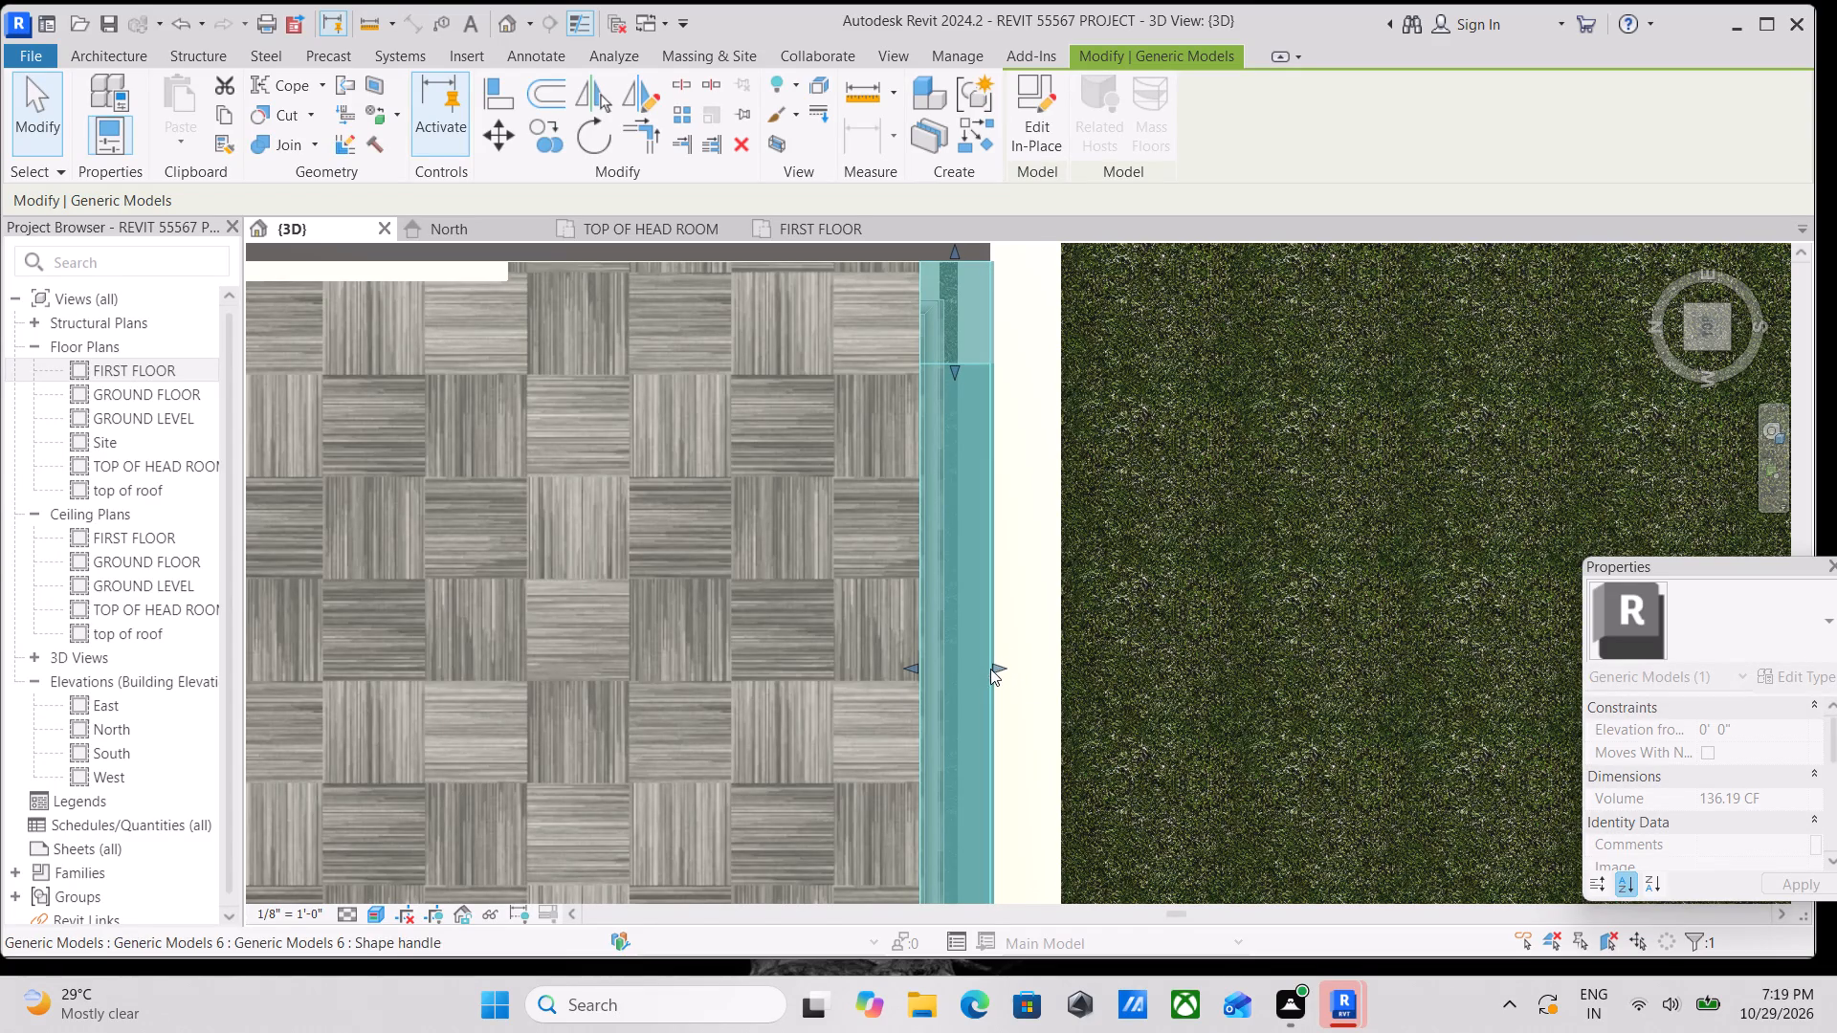
scroll(995, 449, "up", 2)
middle_click_drag(999, 426, 961, 629)
scroll(930, 465, "up", 6)
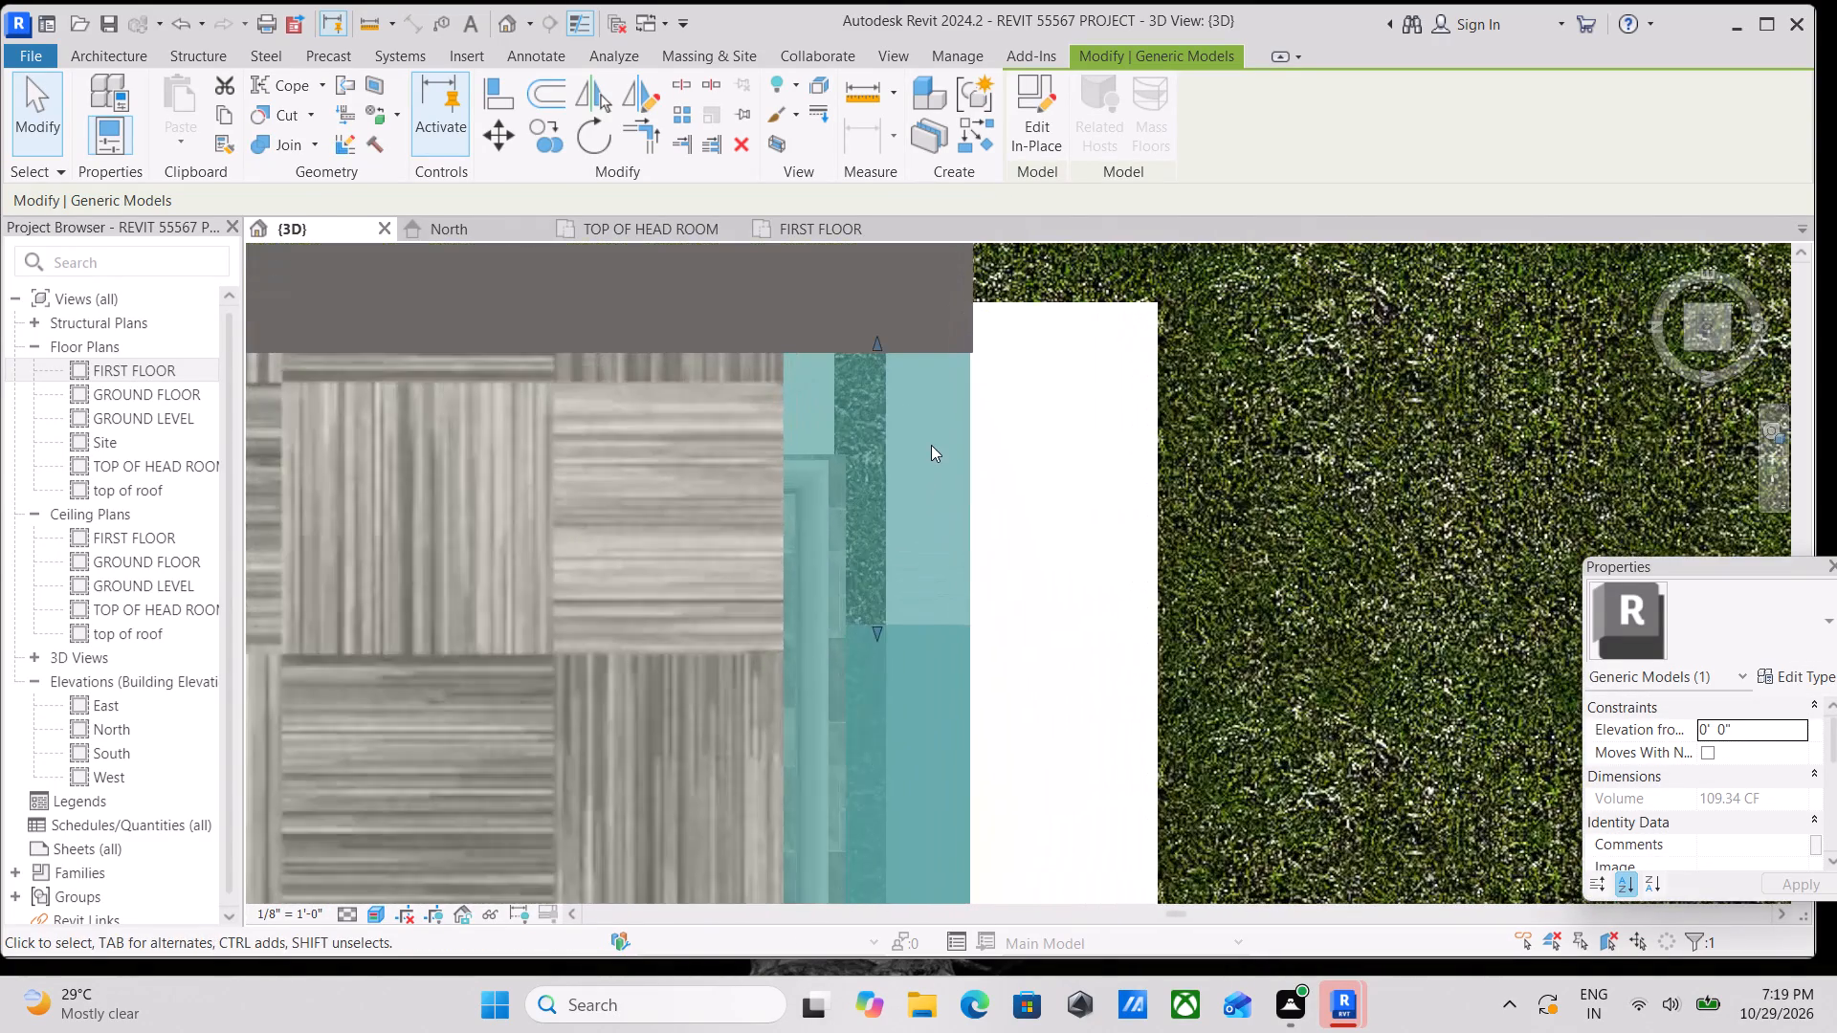
key("Escape")
middle_click_drag(991, 367, 995, 430)
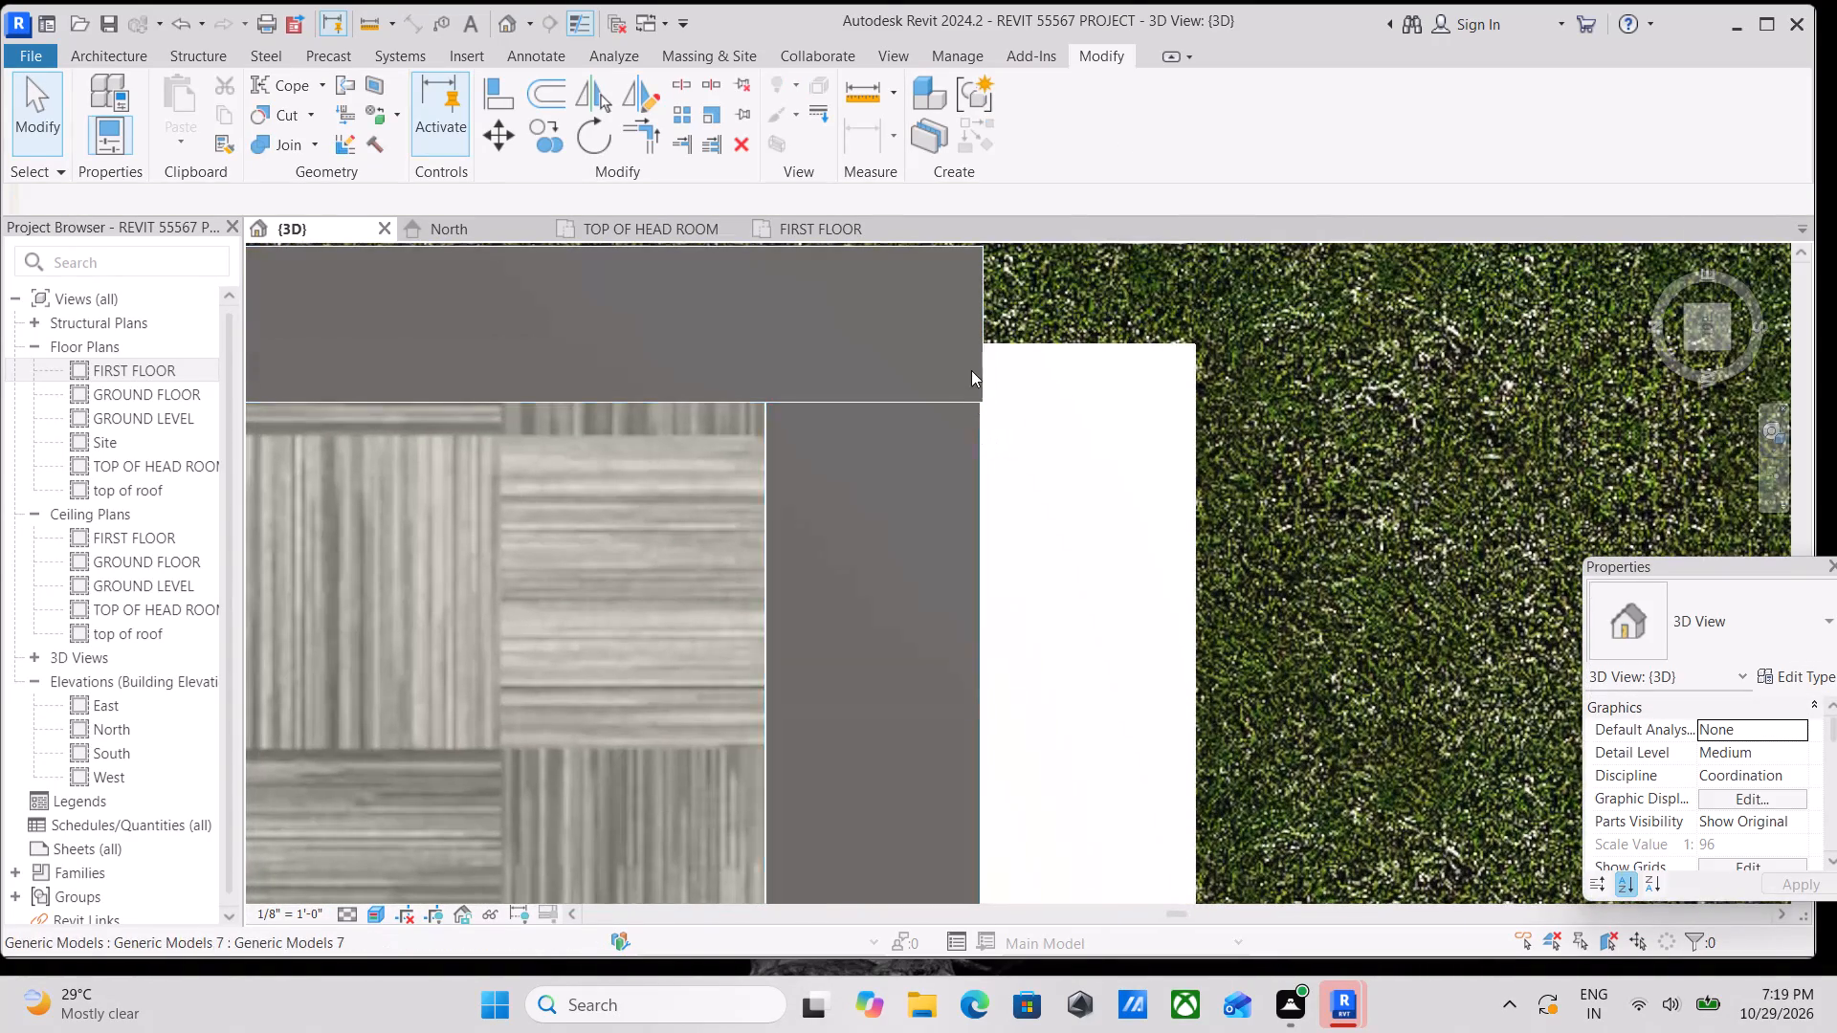
Pull the side balcony frame's front end inward in the top view toward the front frame's outer face.
left_click(975, 364)
scroll(975, 364, "up", 3)
middle_click_drag(975, 364, 973, 416)
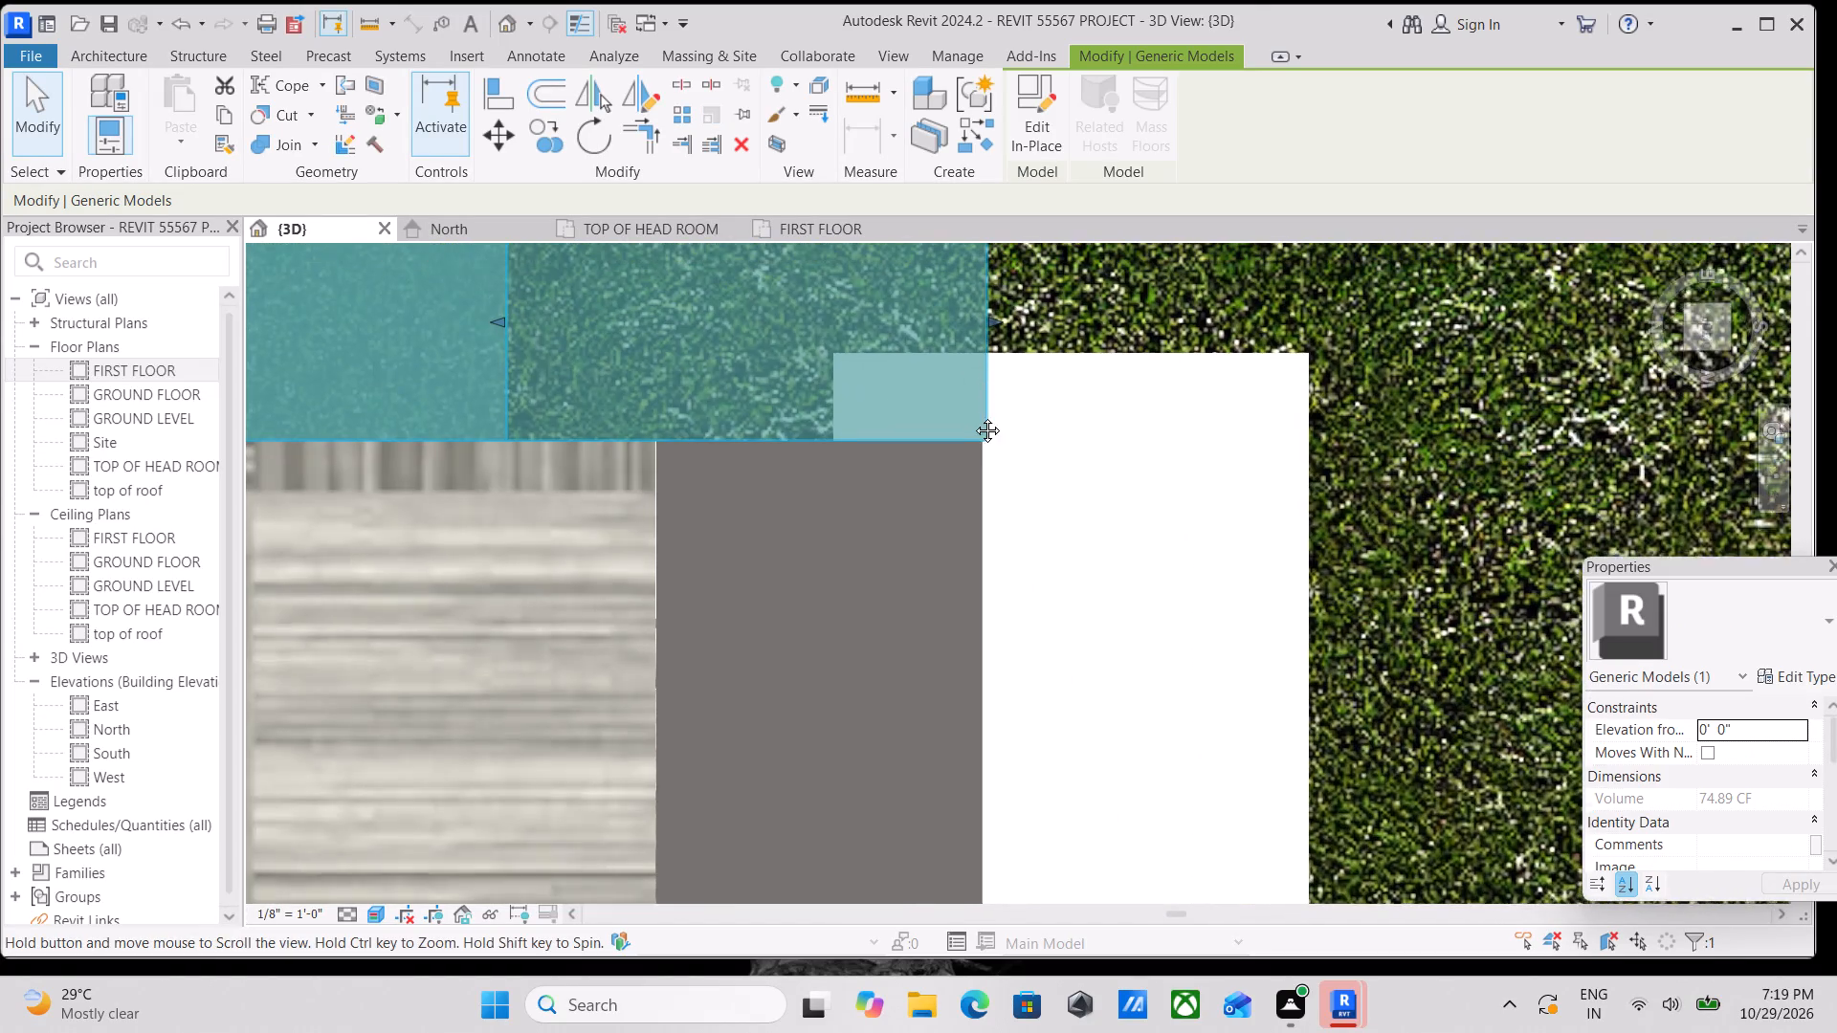
middle_click_drag(973, 416, 969, 435)
middle_click_drag(967, 401, 967, 507)
scroll(985, 464, "up", 3)
middle_click_drag(988, 520, 1009, 424)
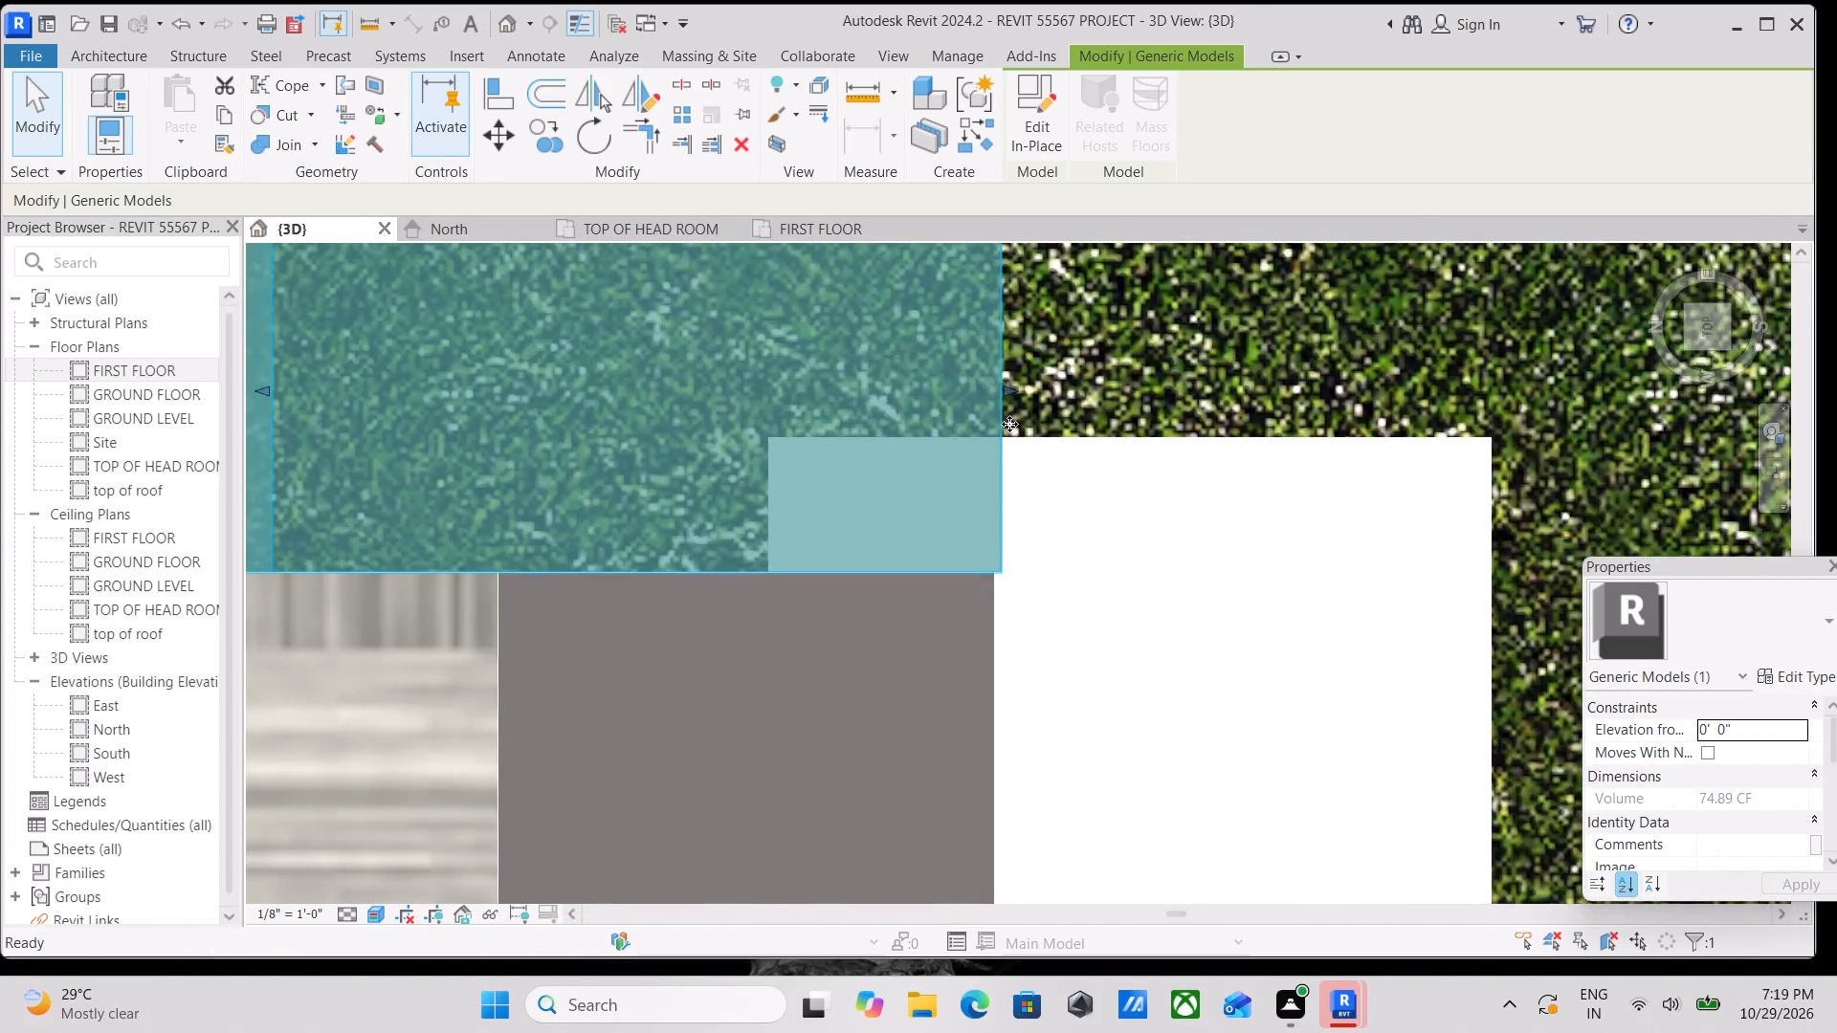
scroll(1009, 424, "up", 3)
left_click_drag(1007, 367, 994, 367)
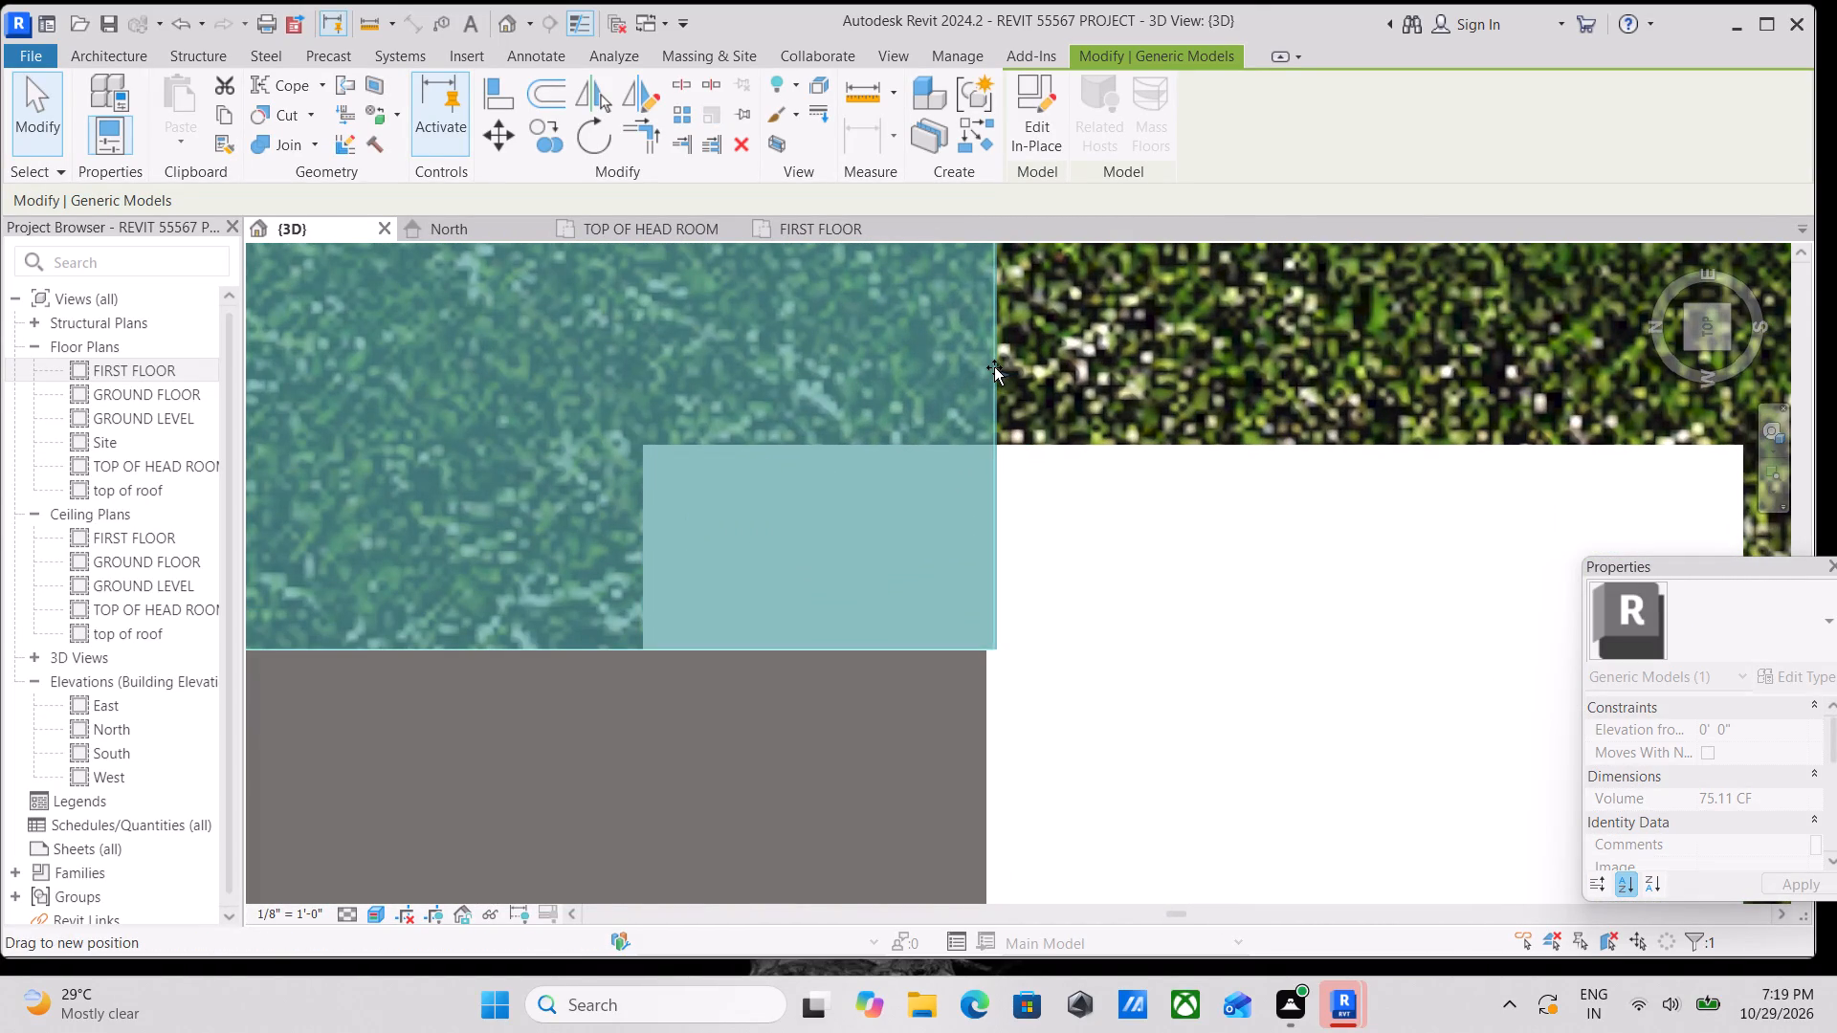
left_click_drag(994, 367, 985, 367)
key("Escape")
Align the side balcony frame's front end flush with the front frame's outer face.
scroll(1004, 658, "up", 3)
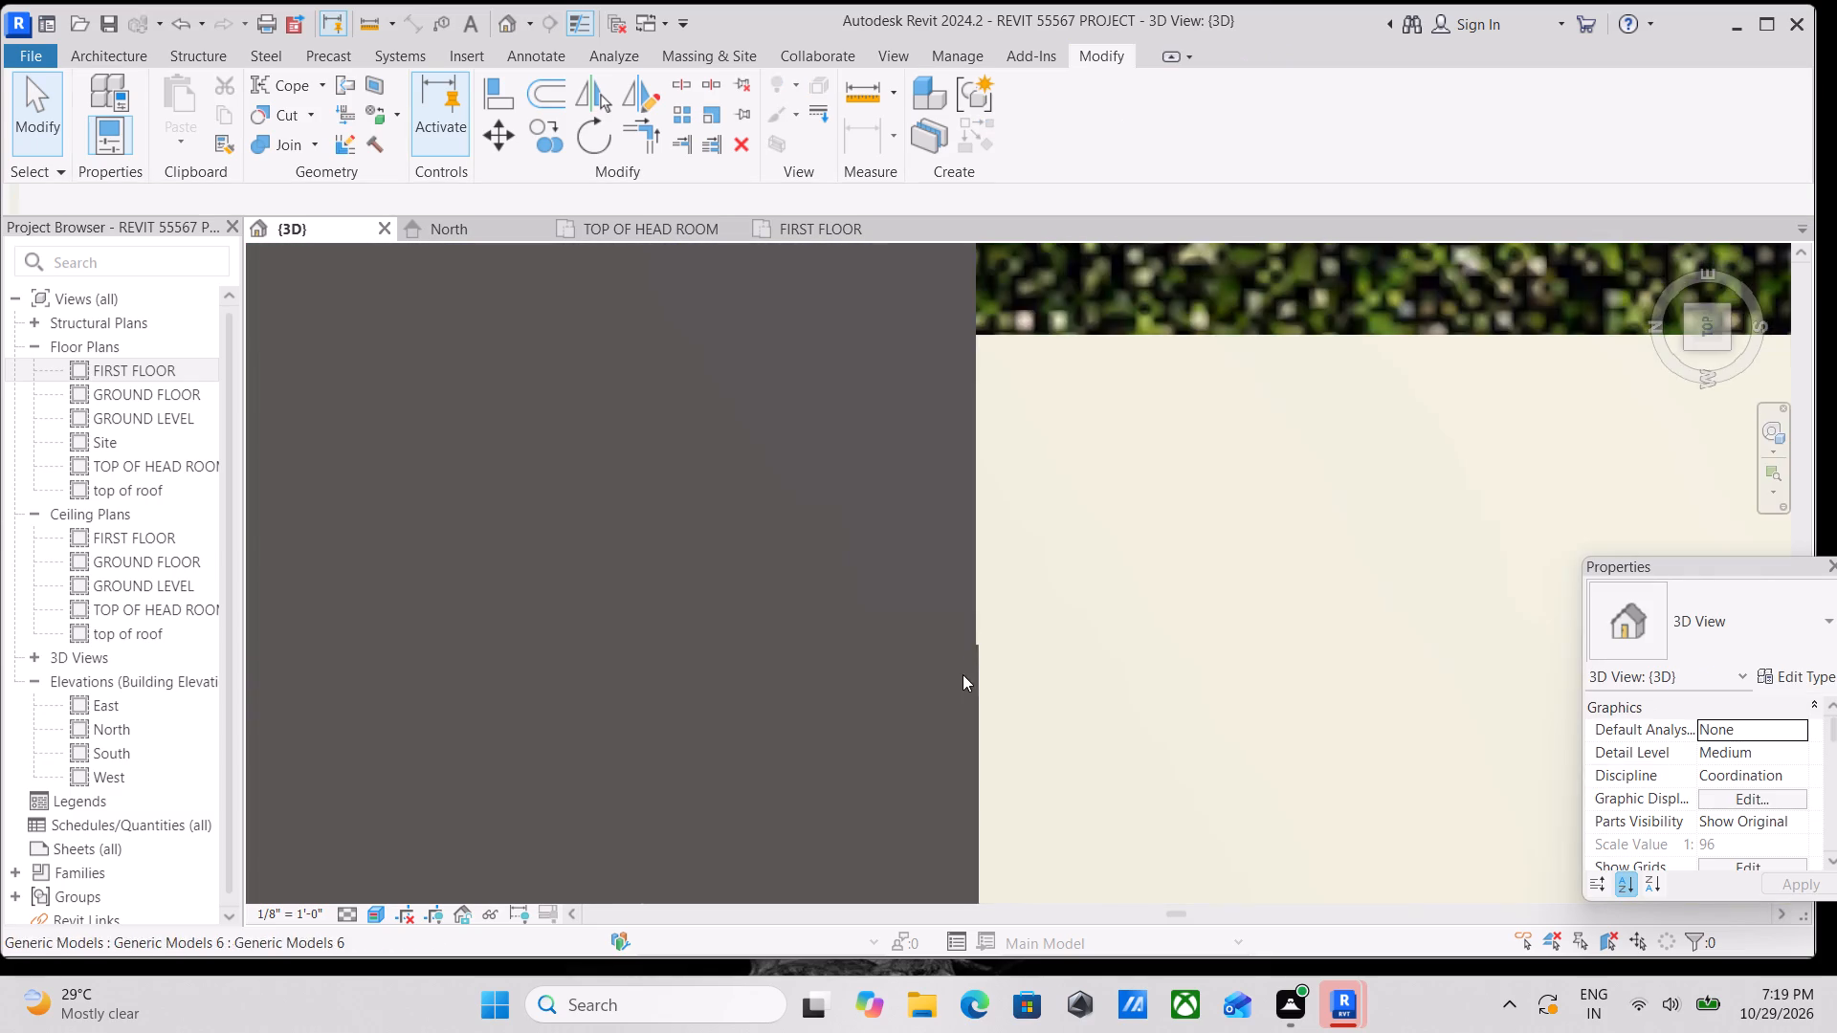
scroll(963, 674, "up", 2)
type("al")
left_click(985, 689)
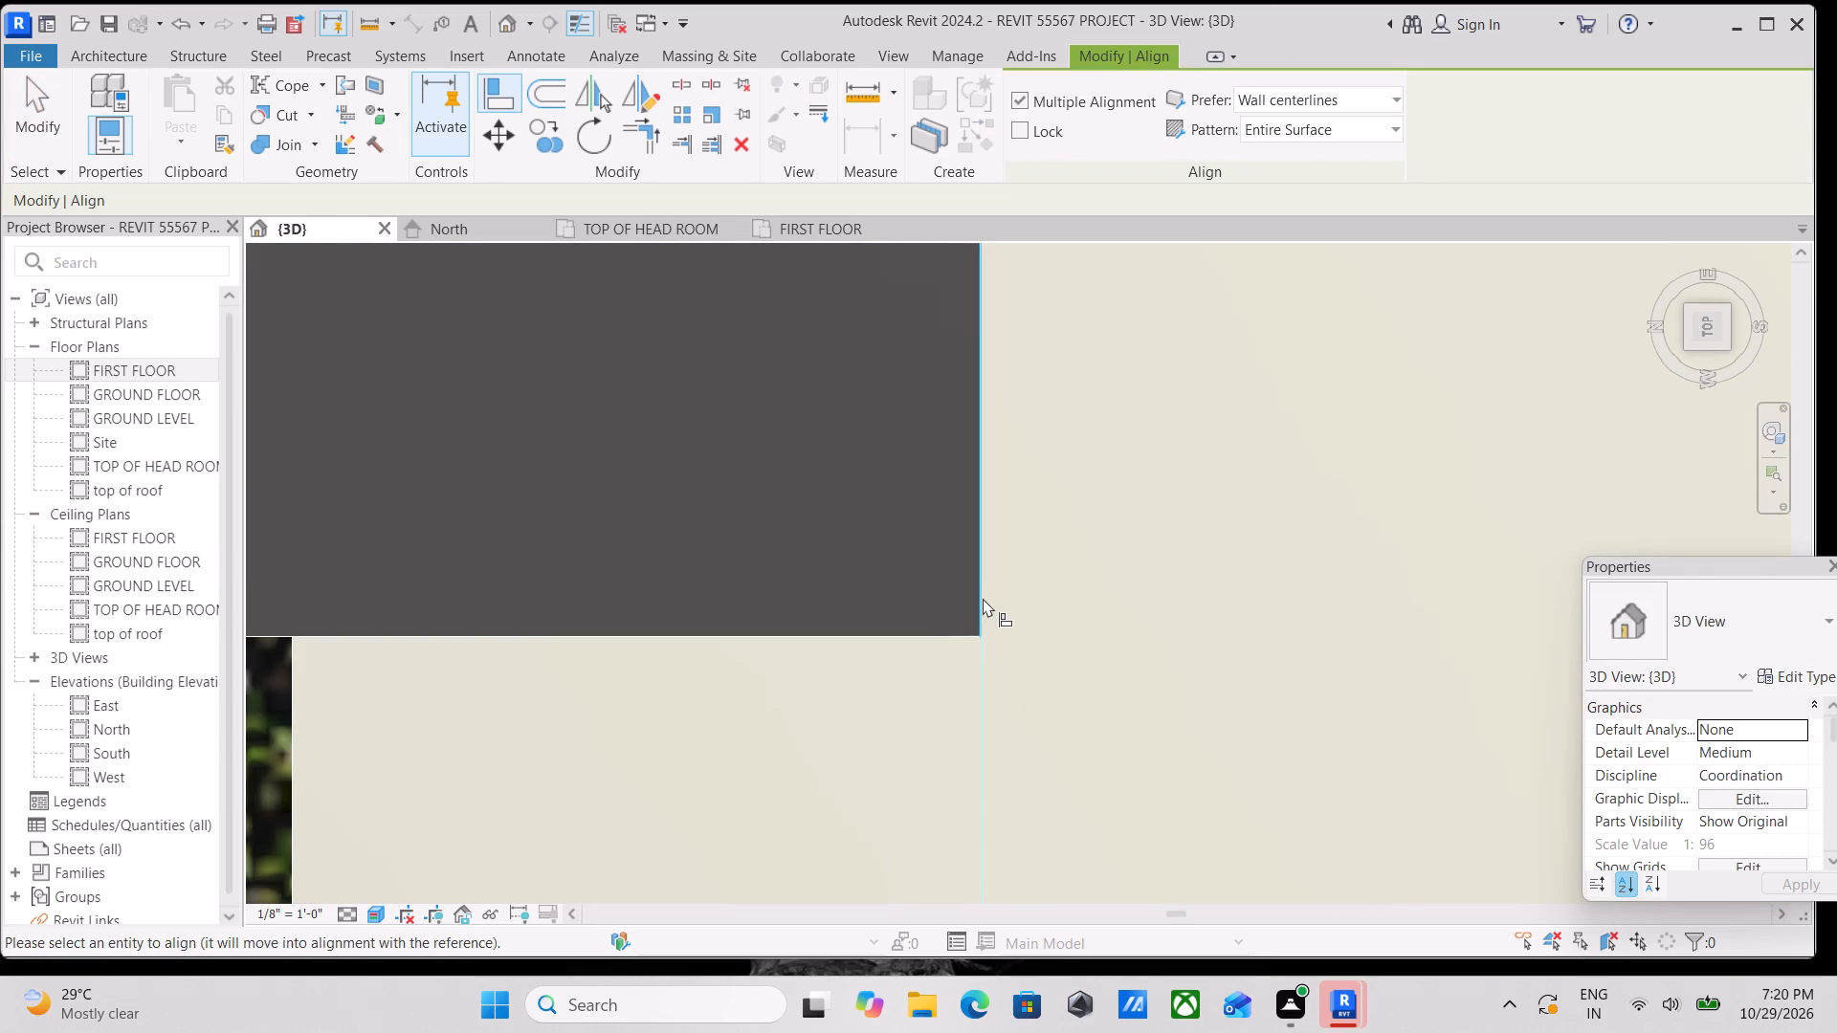
left_click(983, 595)
scroll(1041, 610, "down", 8)
key("Escape")
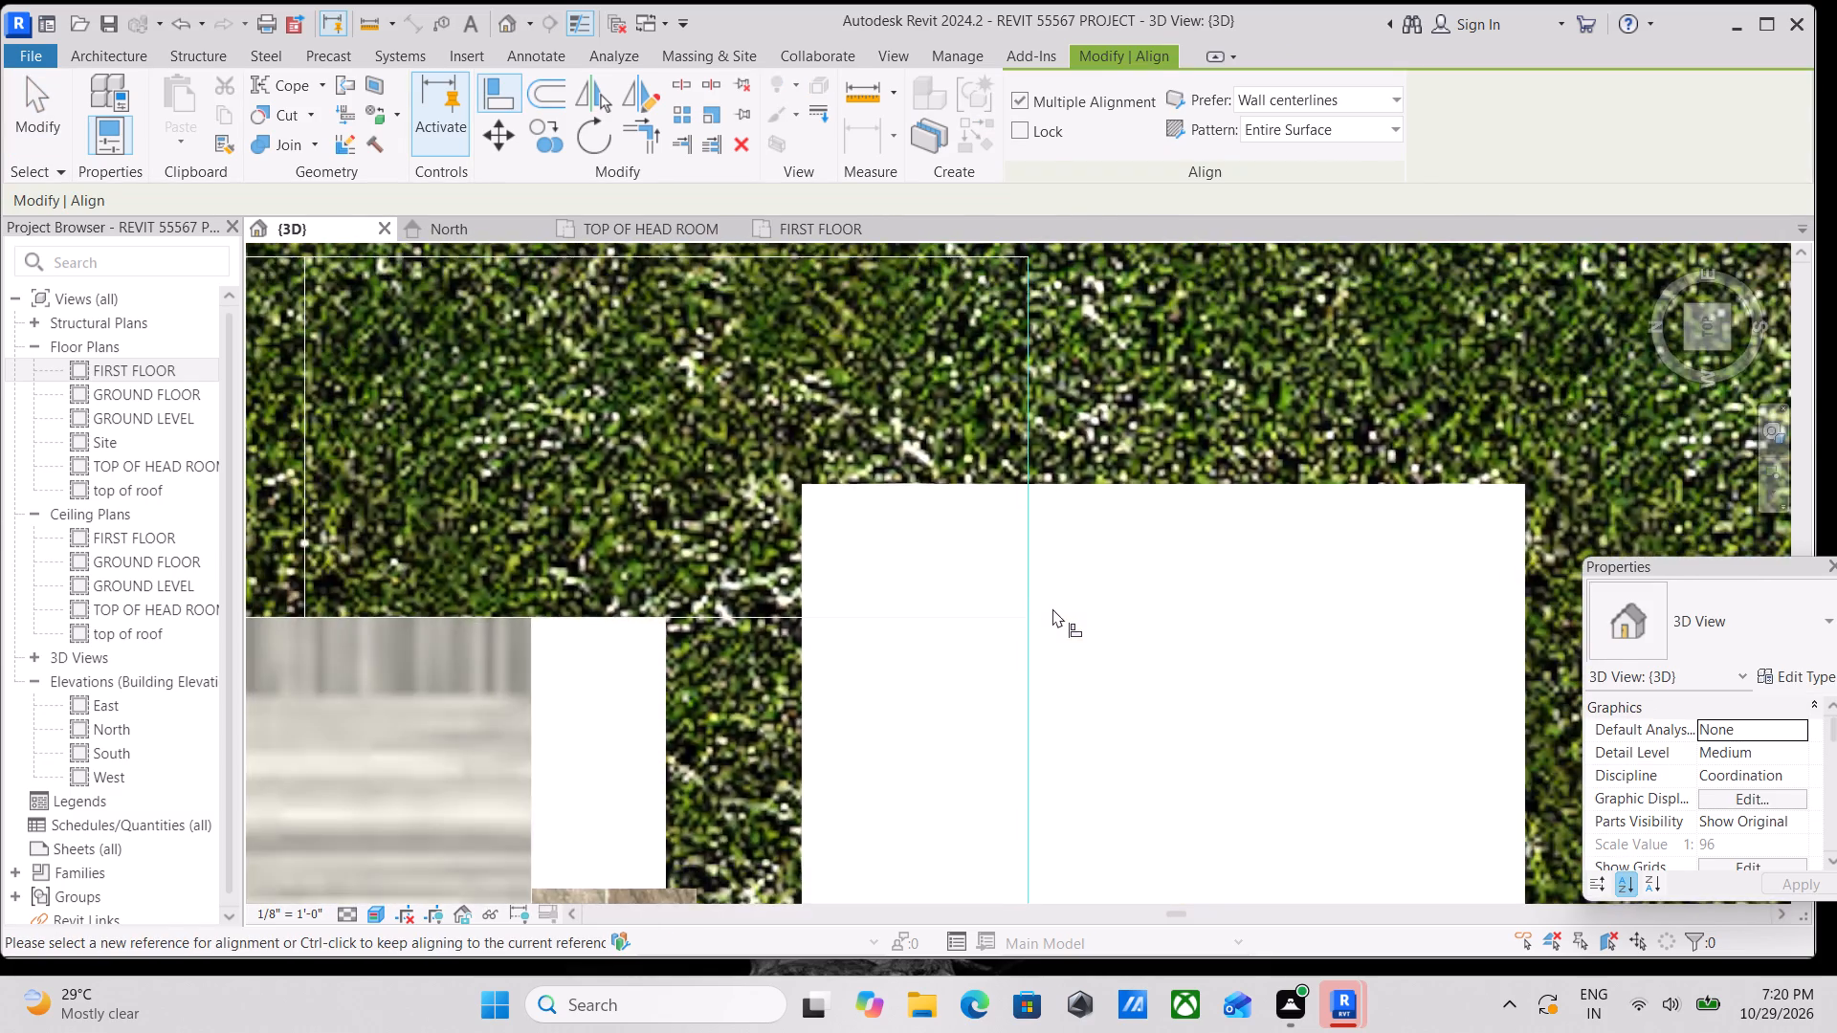
key("Escape")
scroll(1060, 614, "down", 3)
scroll(1166, 357, "down", 3)
key("Escape")
scroll(1124, 456, "down", 3)
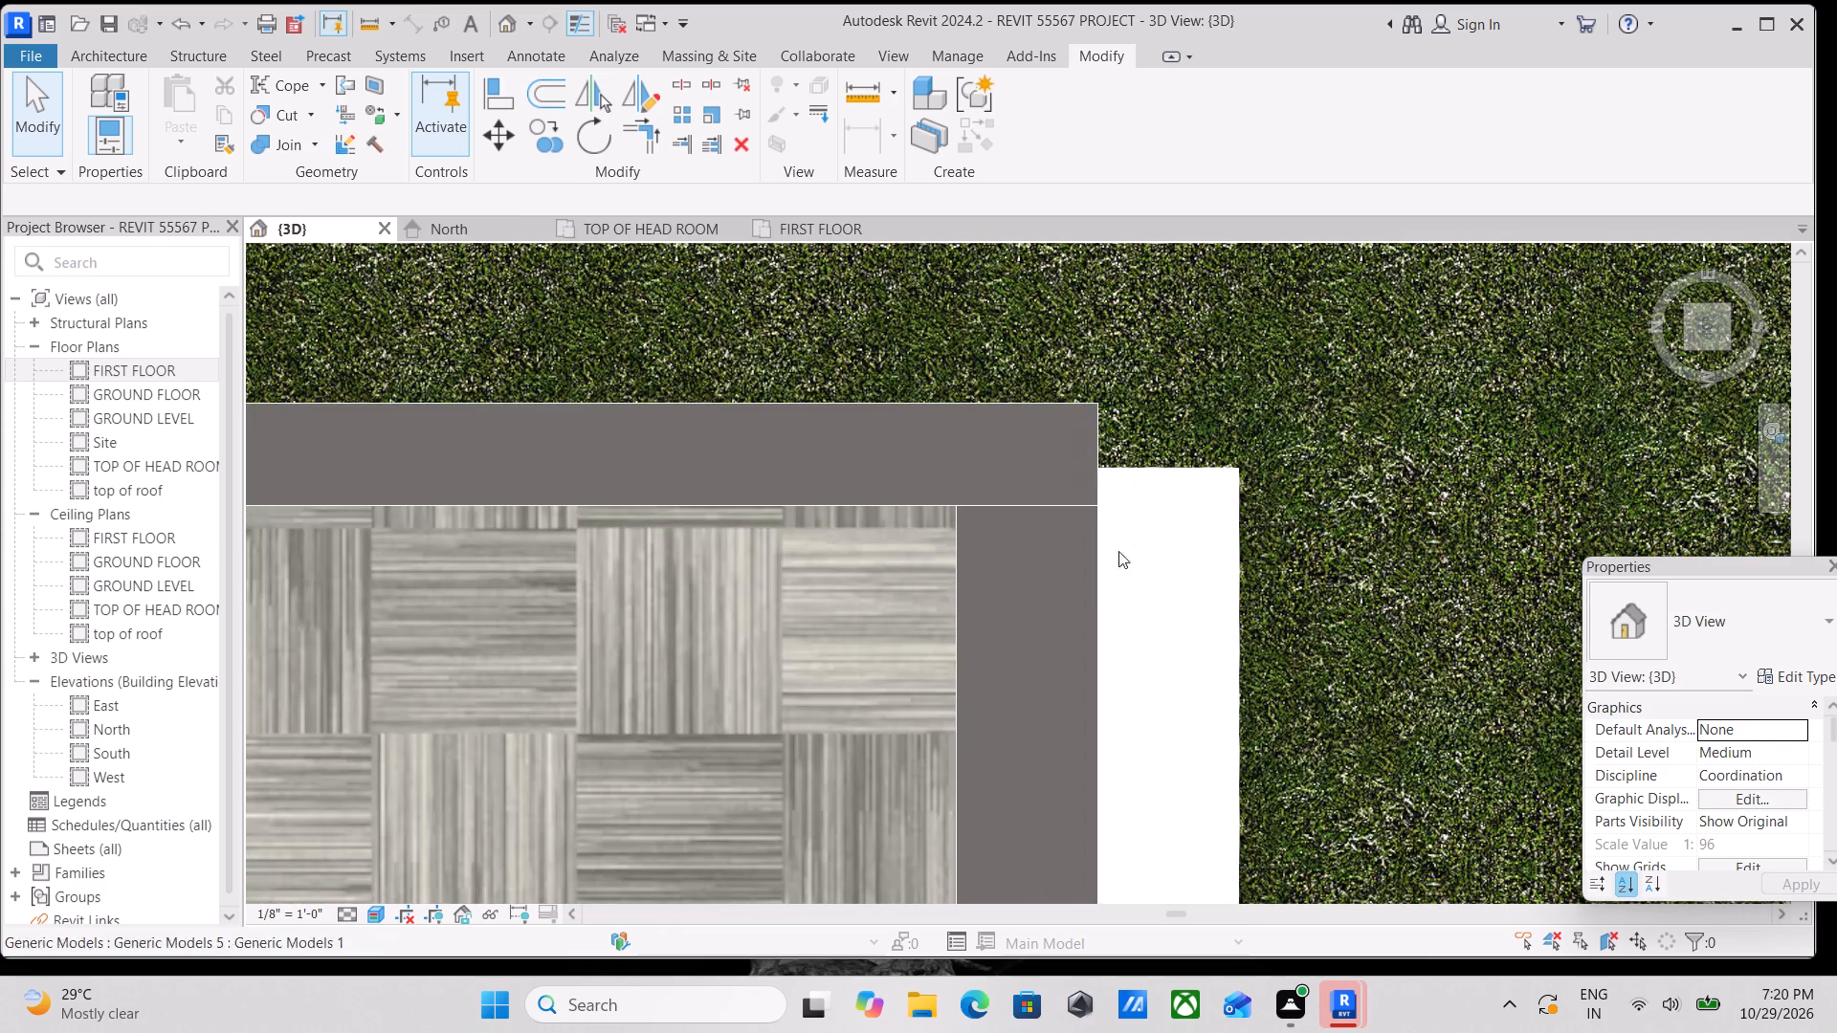
Examine the joined corner of the front and side balcony frames from an isometric view of the house.
middle_click_drag(1086, 599, 683, 345, "shift")
scroll(679, 362, "down", 3)
scroll(529, 549, "down", 4)
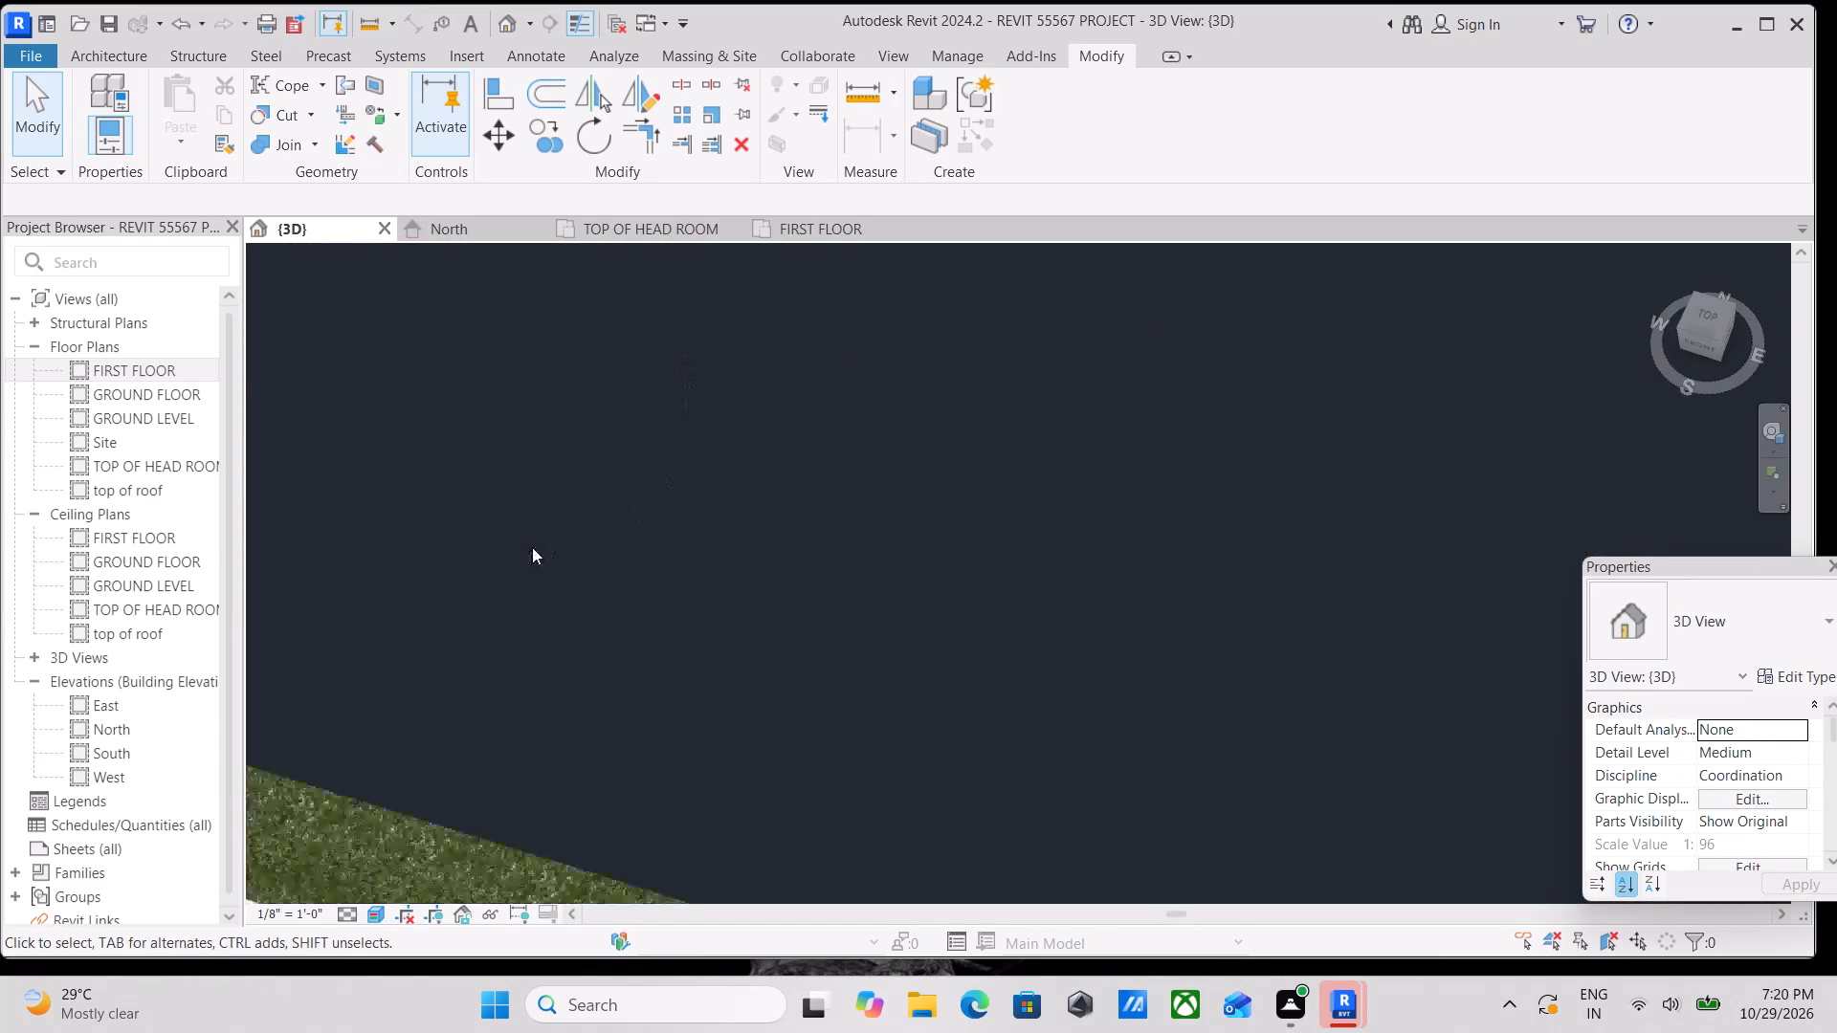
middle_click_drag(533, 547, 831, 295)
scroll(910, 270, "up", 1)
scroll(873, 377, "down", 3)
middle_click_drag(735, 460, 1010, 120)
scroll(852, 419, "down", 3)
middle_click_drag(852, 419, 1080, 185)
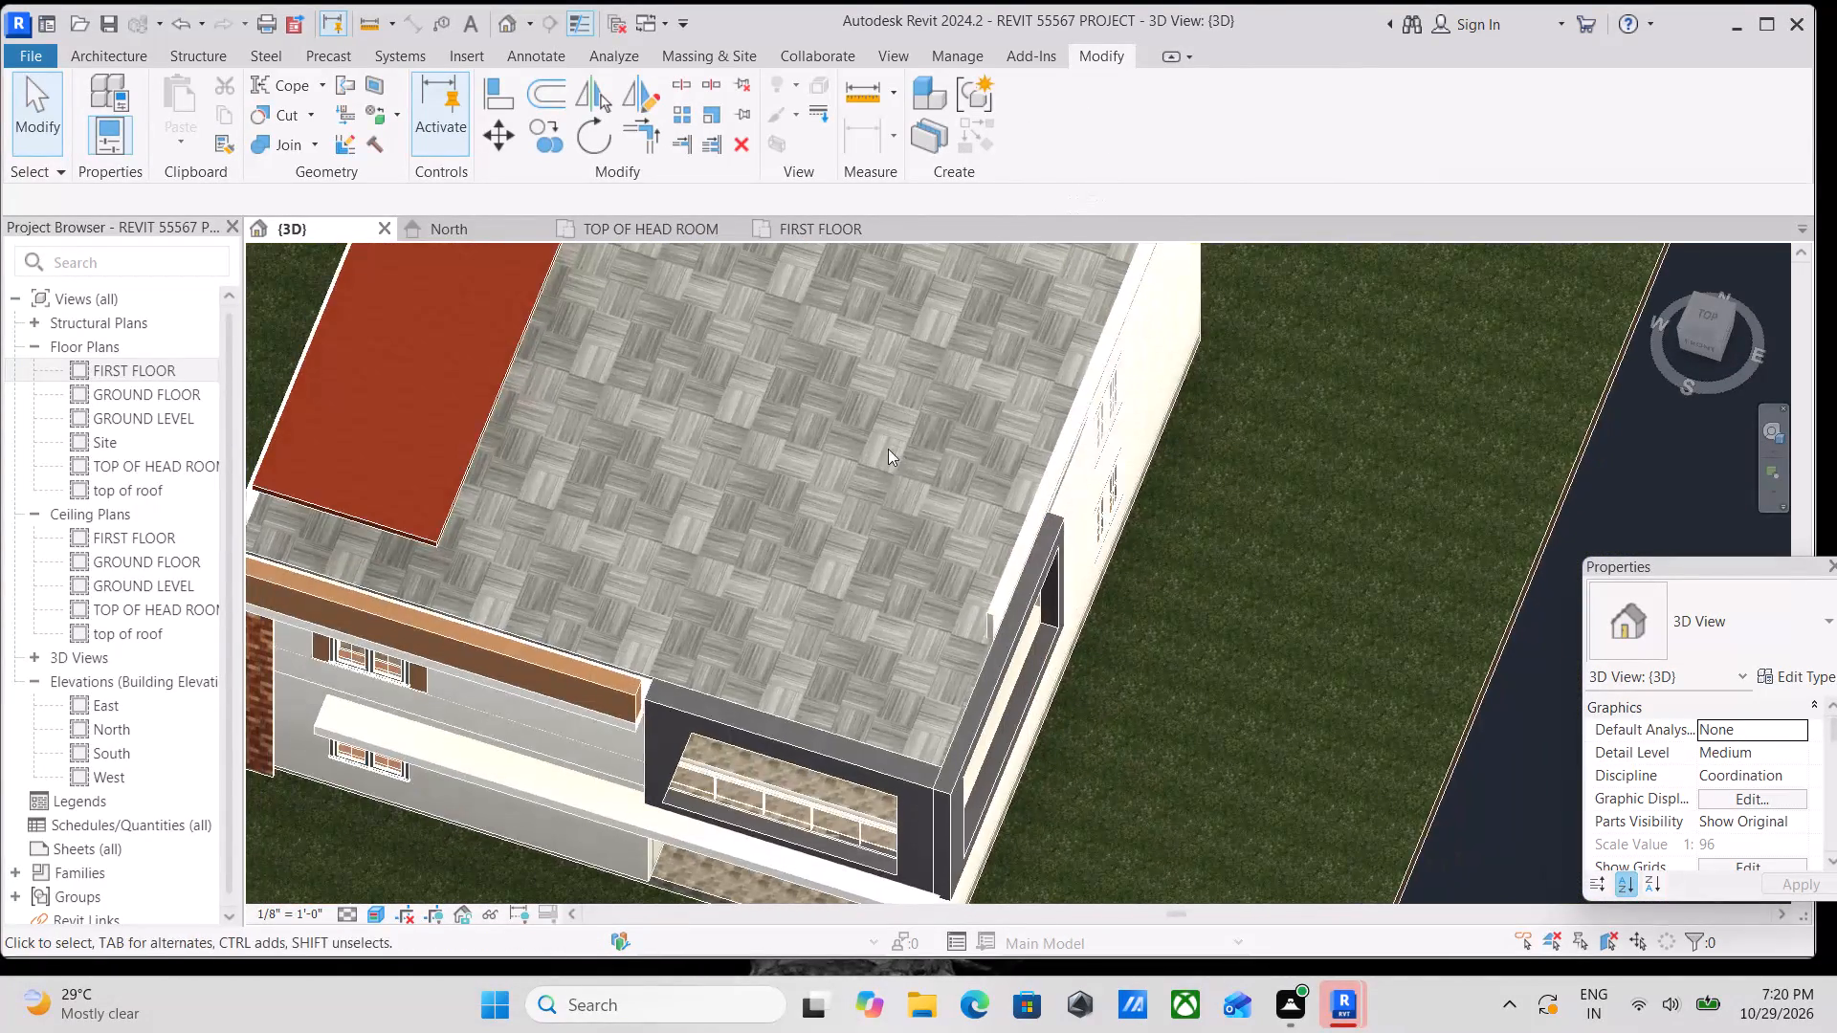
left_click(1715, 341)
scroll(1640, 366, "up", 4)
scroll(1538, 636, "up", 5)
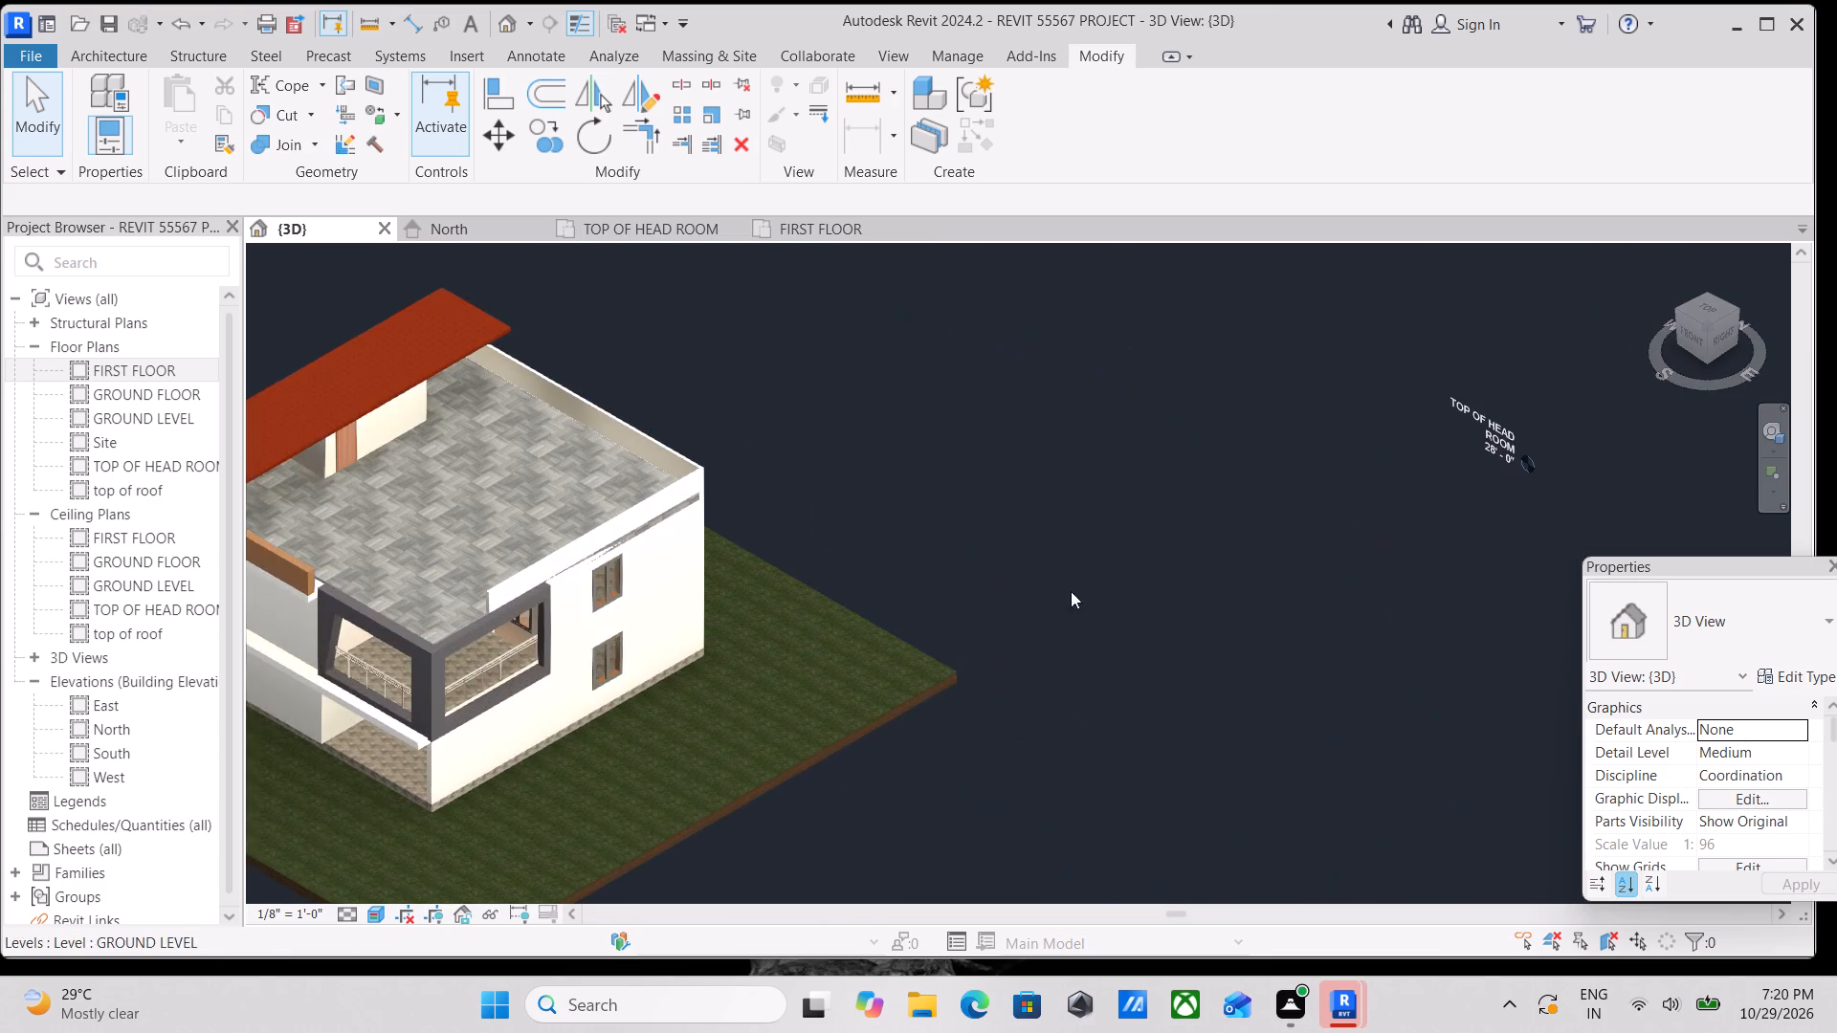
scroll(1028, 570, "up", 1)
middle_click_drag(839, 470, 1442, 227)
scroll(1068, 369, "up", 2)
middle_click_drag(1022, 362, 1363, 412)
scroll(1138, 395, "up", 1)
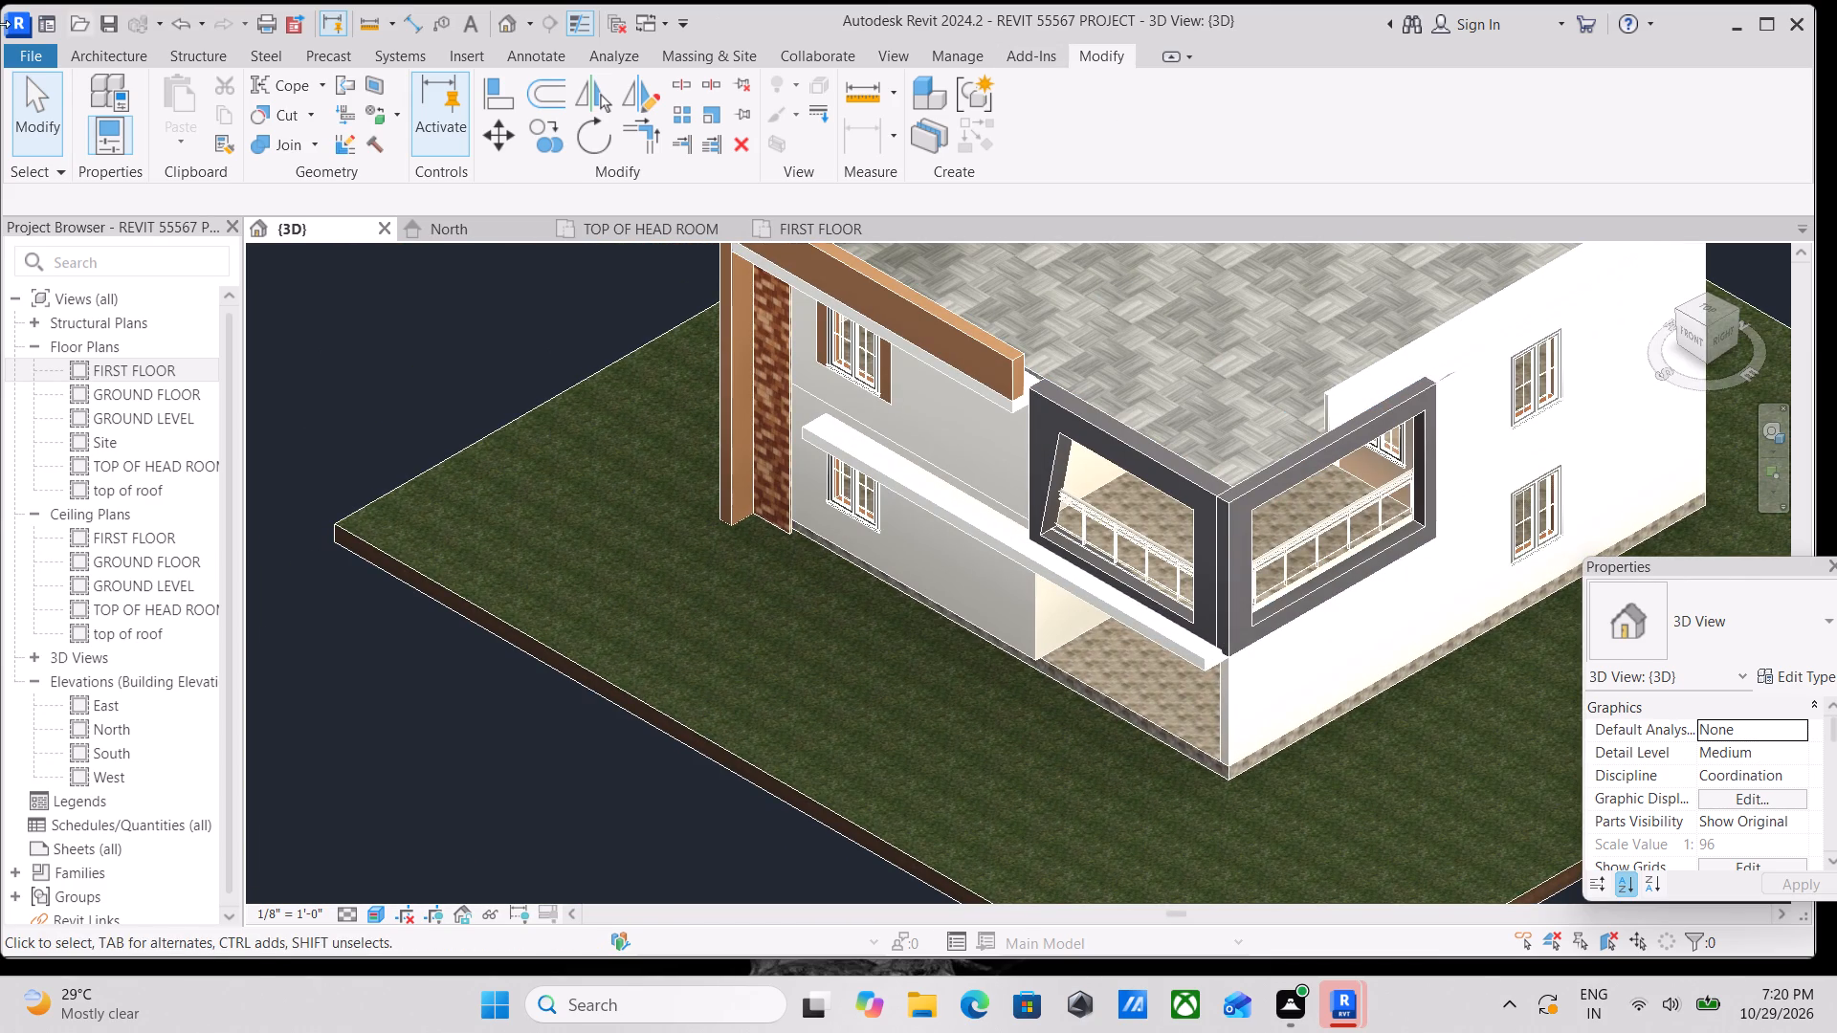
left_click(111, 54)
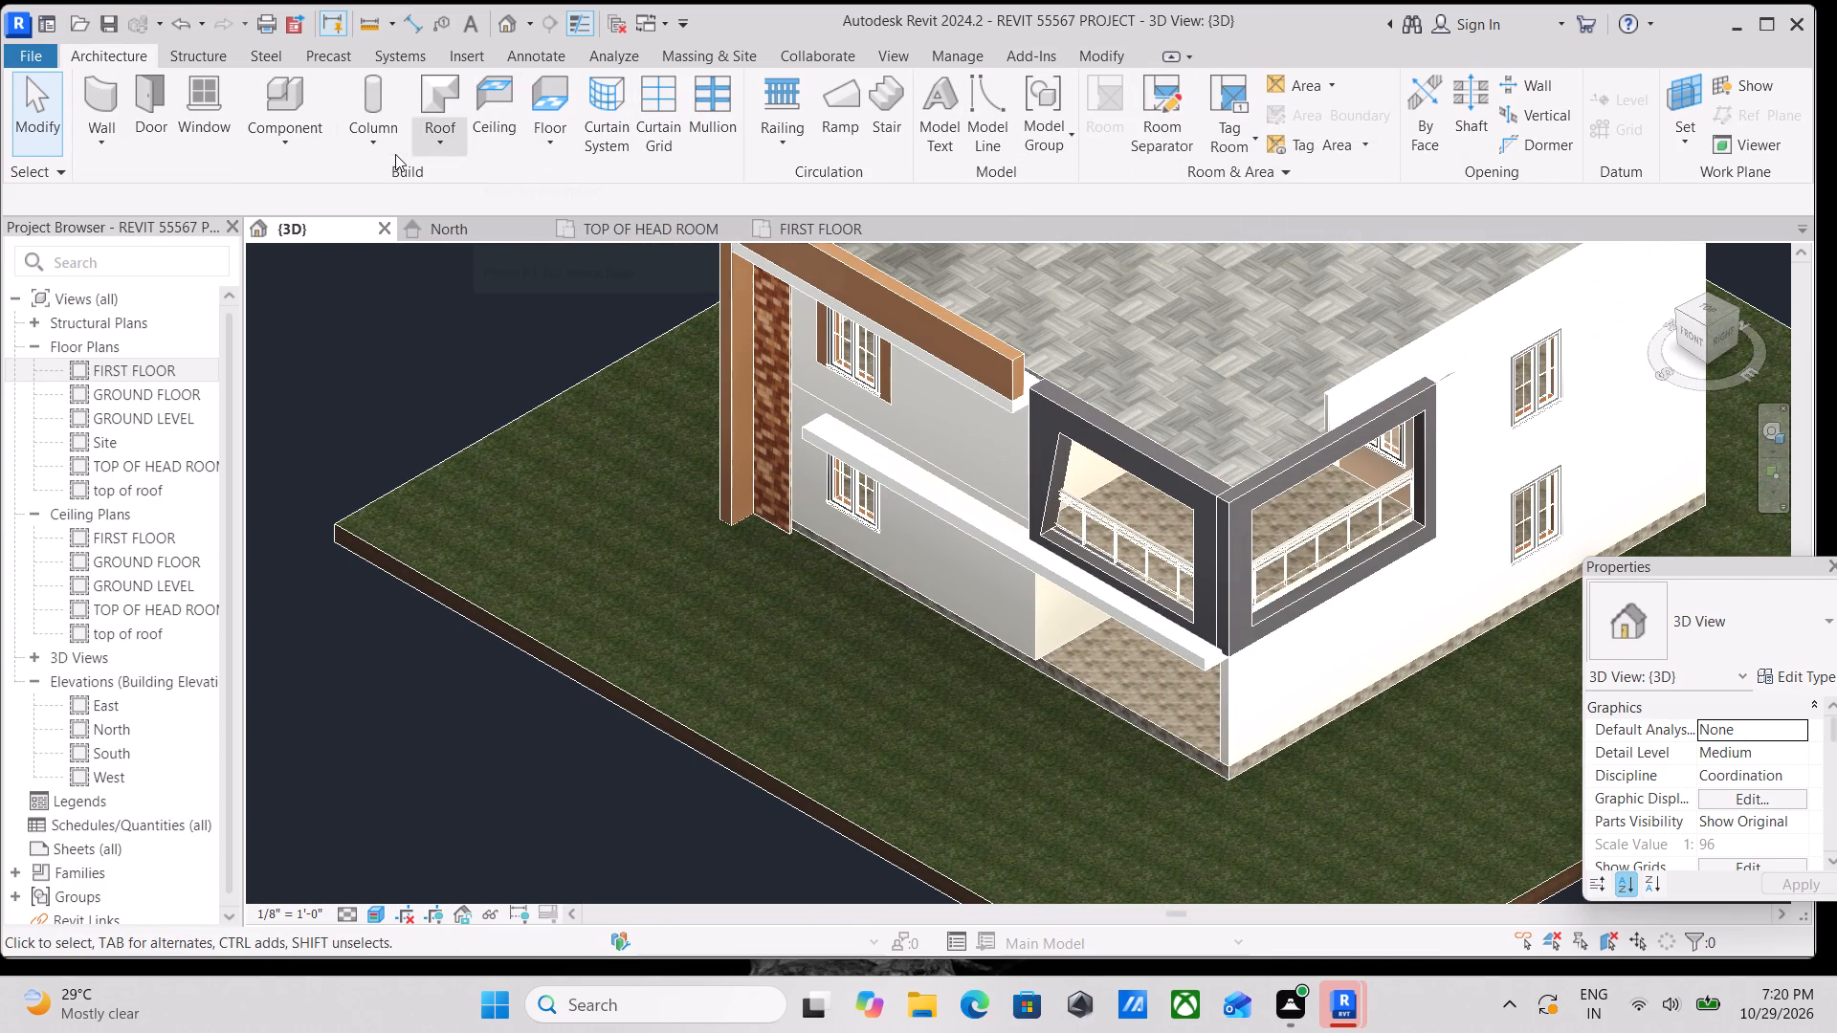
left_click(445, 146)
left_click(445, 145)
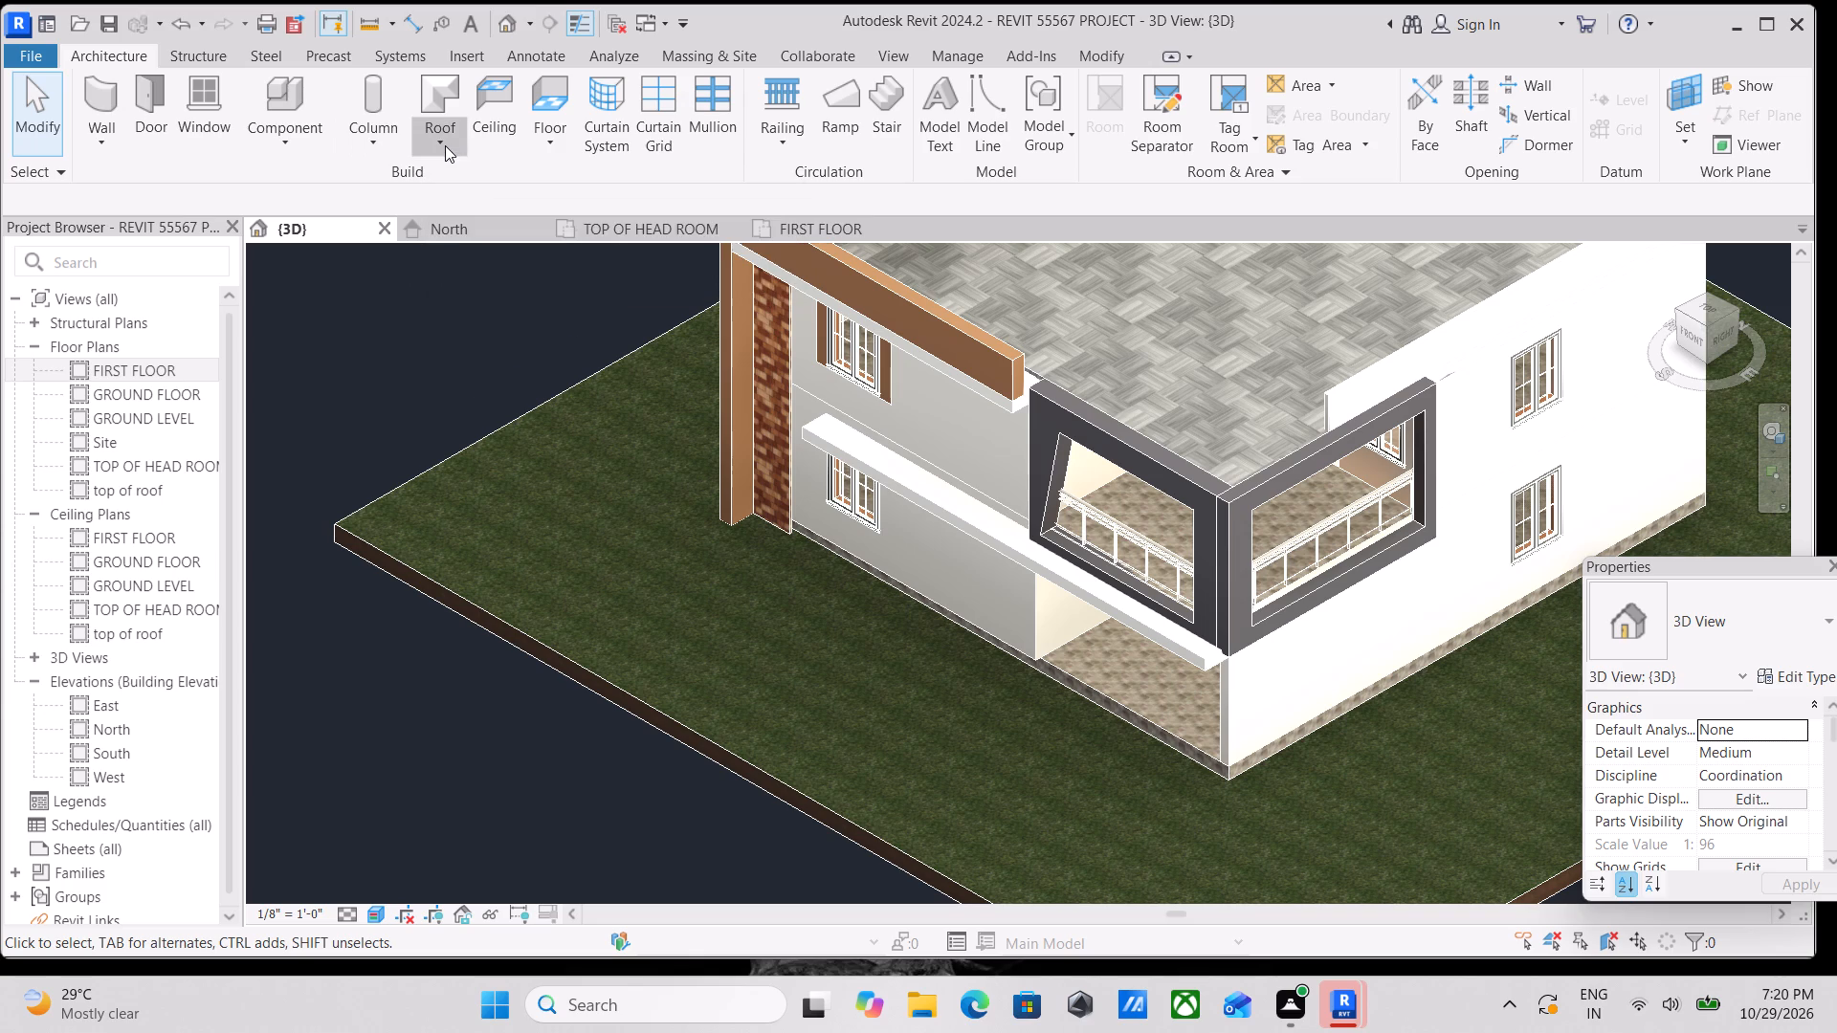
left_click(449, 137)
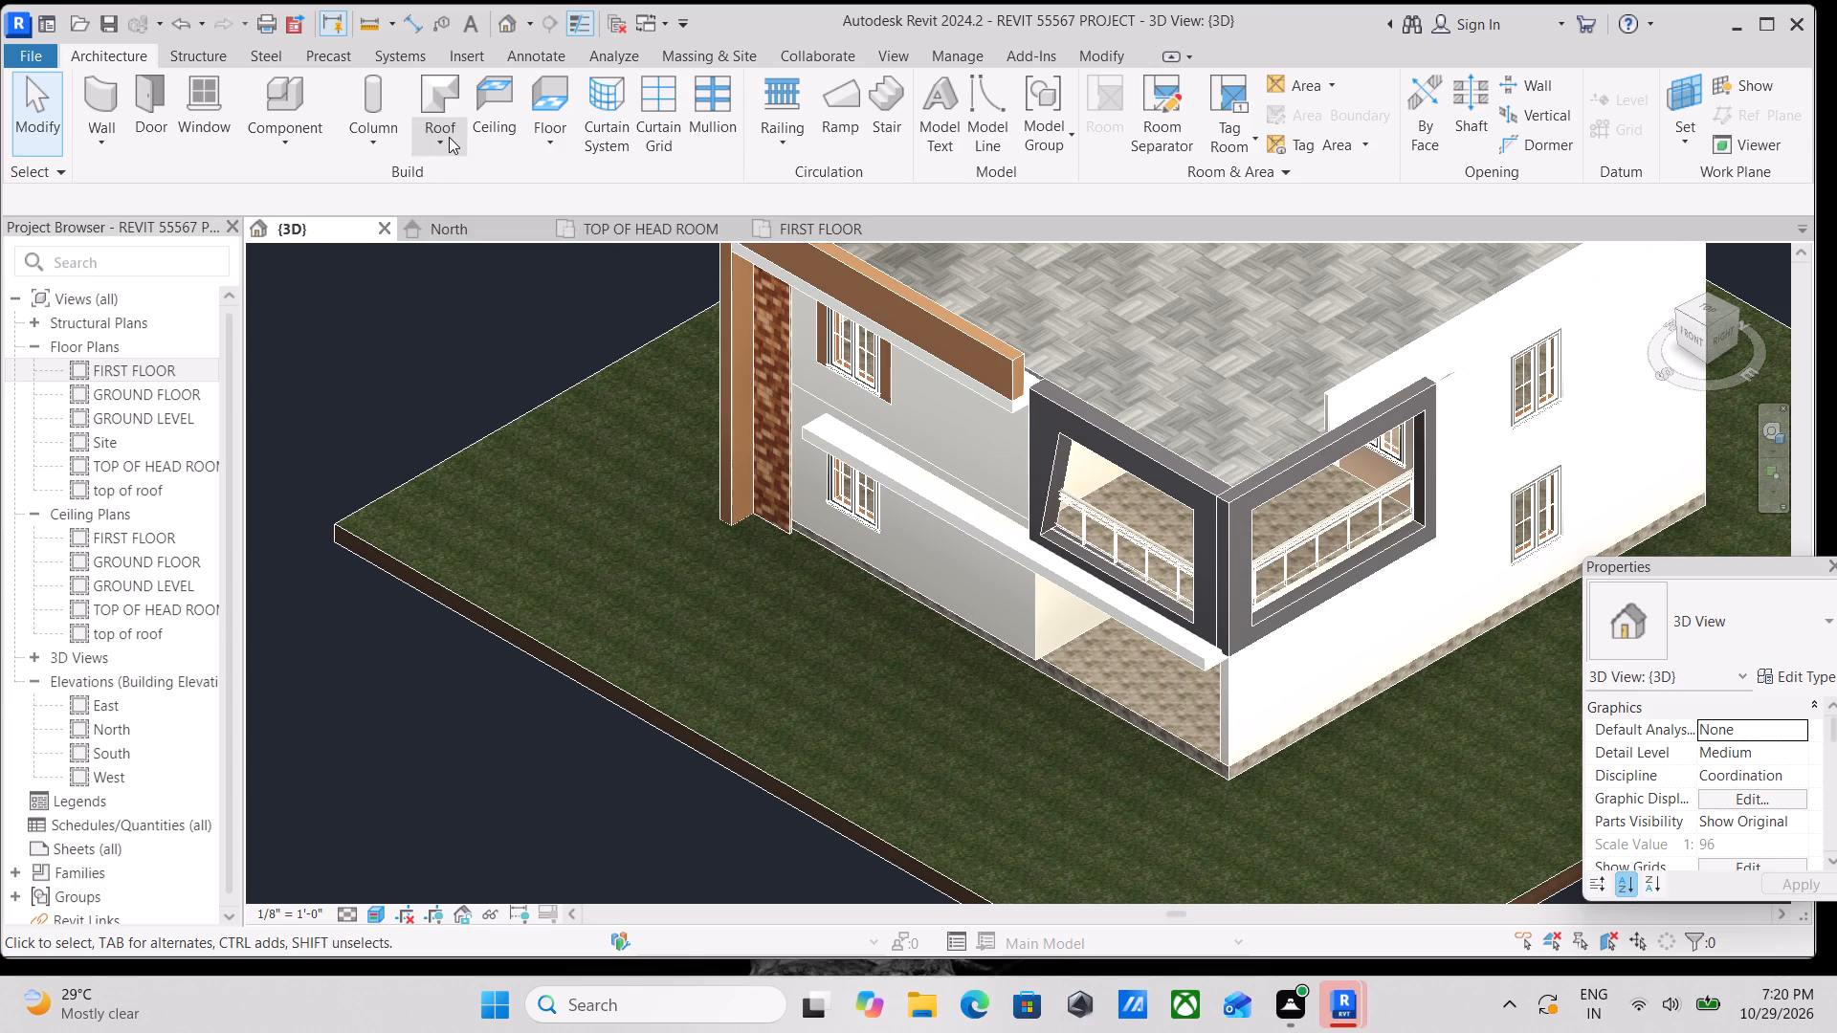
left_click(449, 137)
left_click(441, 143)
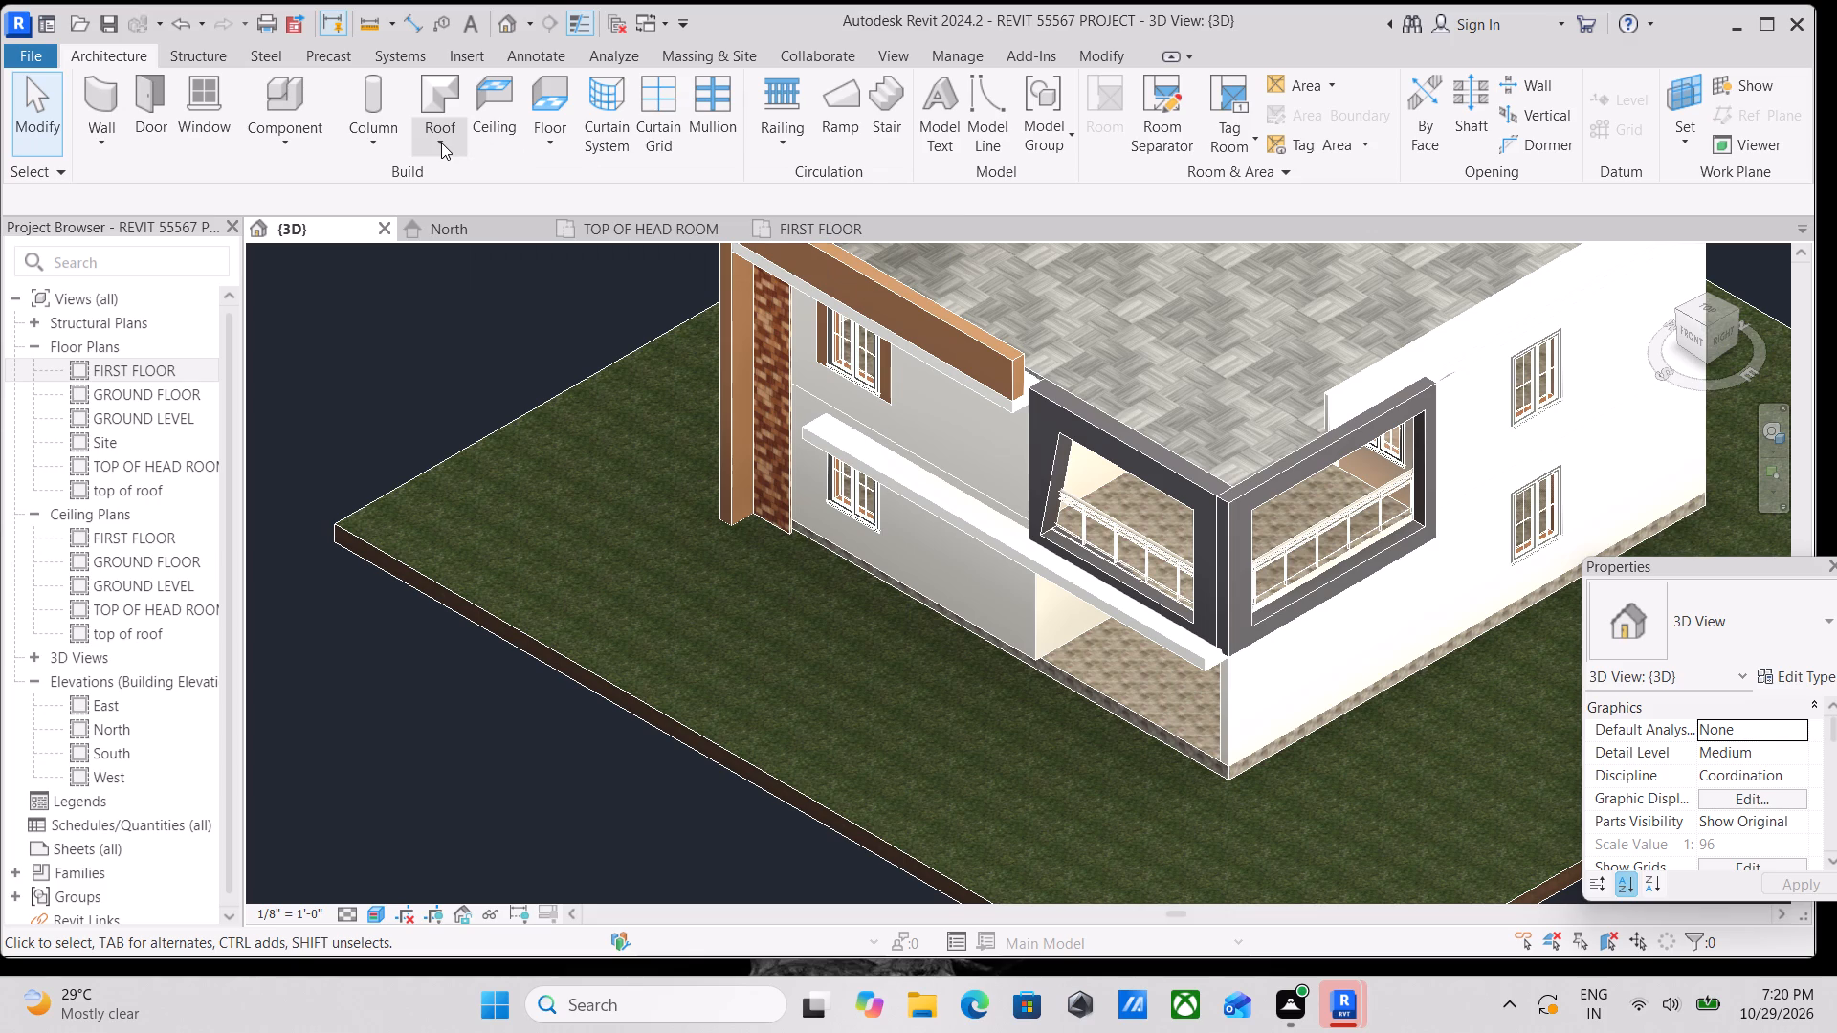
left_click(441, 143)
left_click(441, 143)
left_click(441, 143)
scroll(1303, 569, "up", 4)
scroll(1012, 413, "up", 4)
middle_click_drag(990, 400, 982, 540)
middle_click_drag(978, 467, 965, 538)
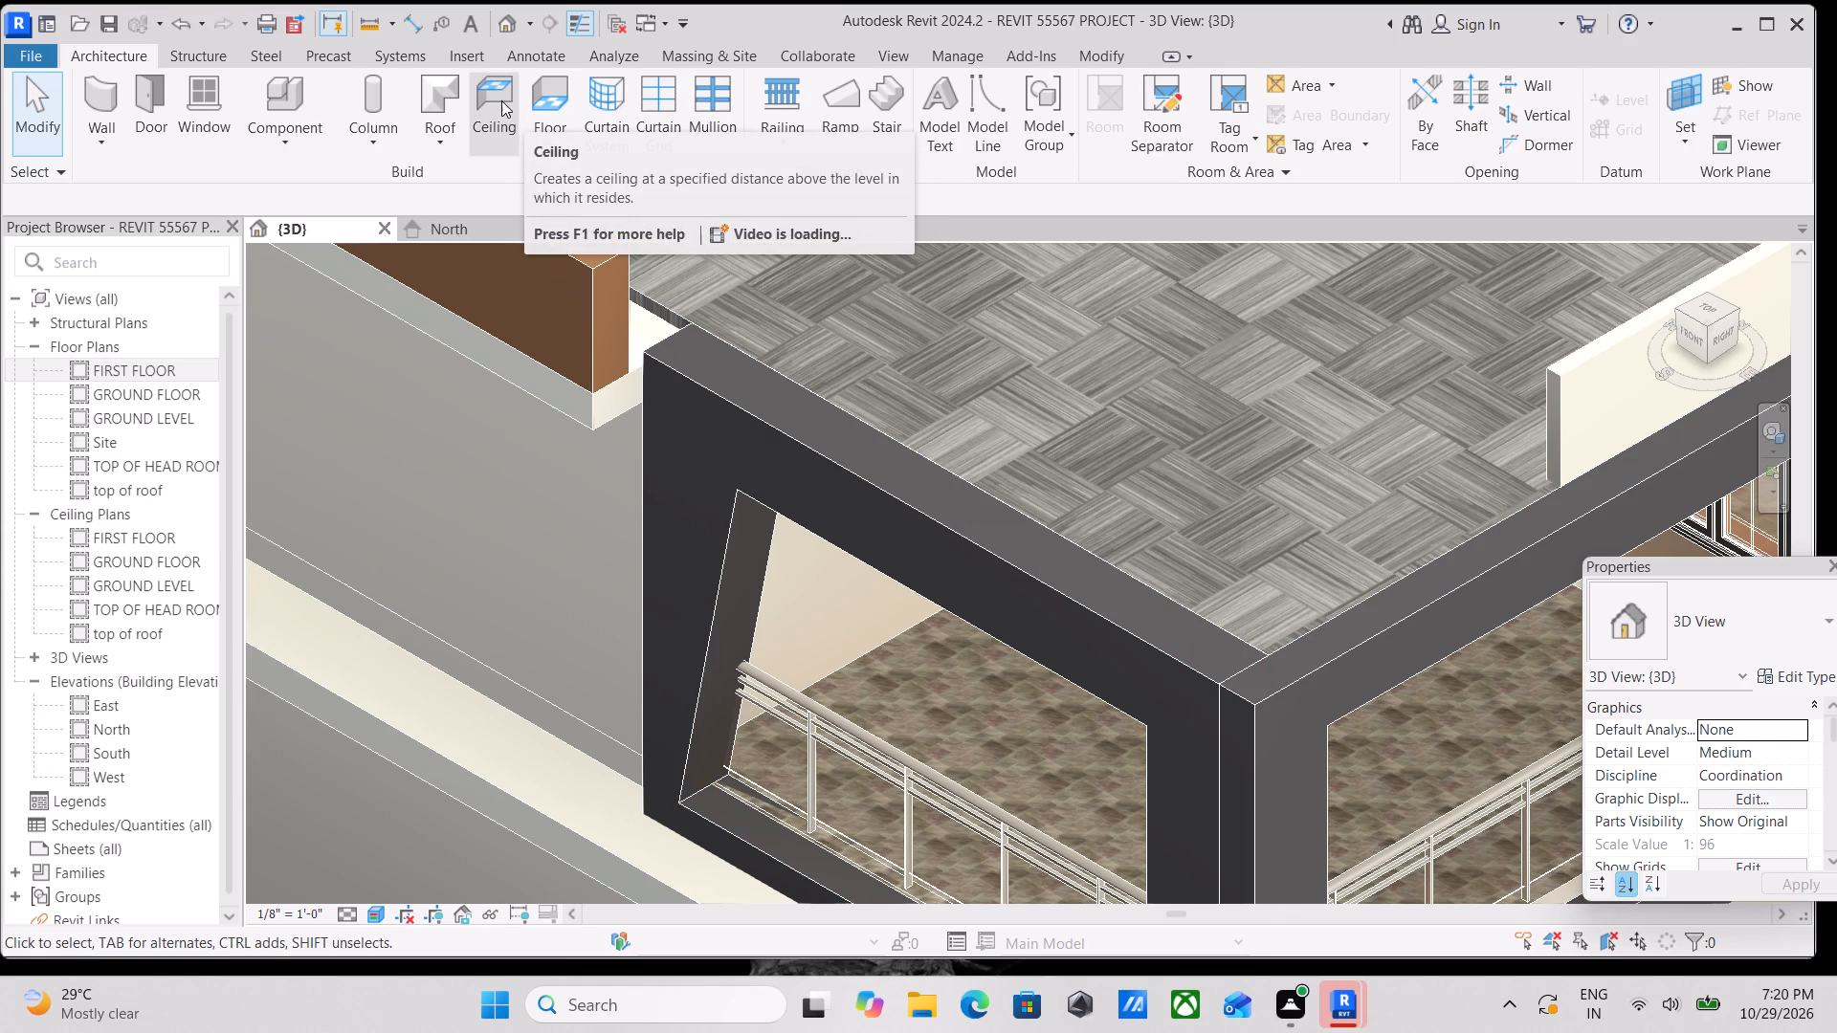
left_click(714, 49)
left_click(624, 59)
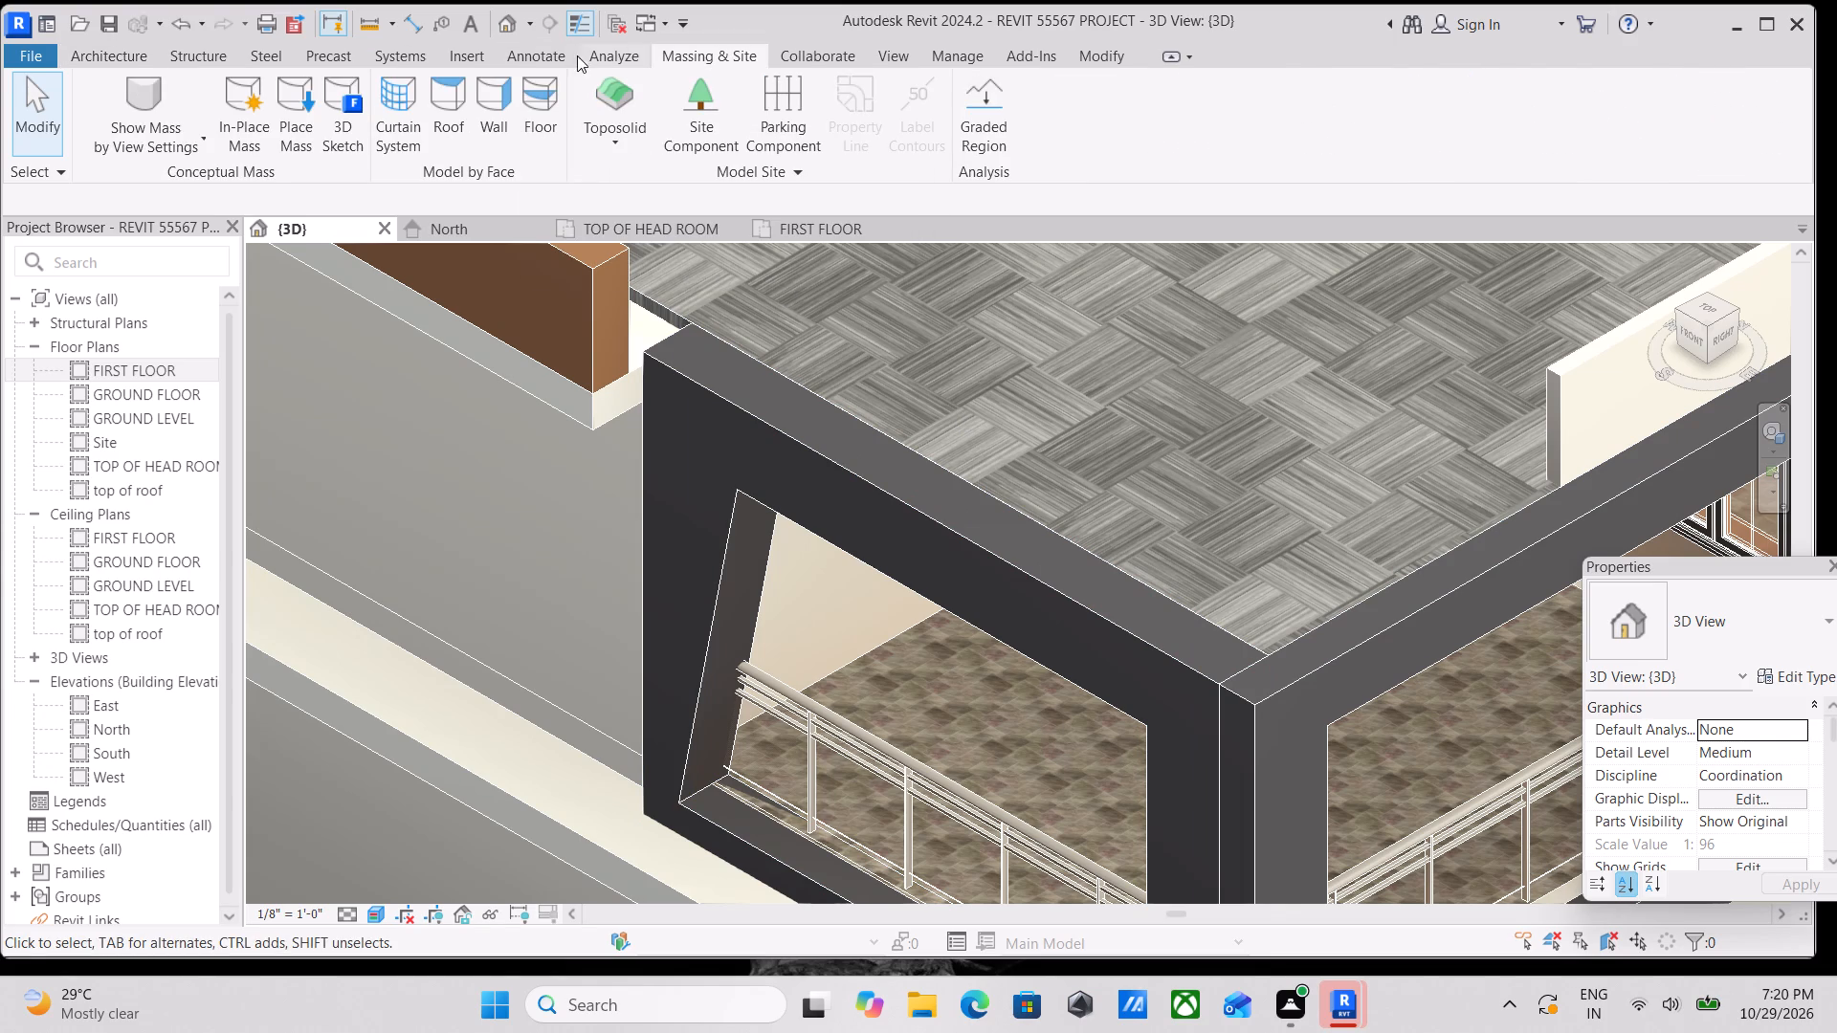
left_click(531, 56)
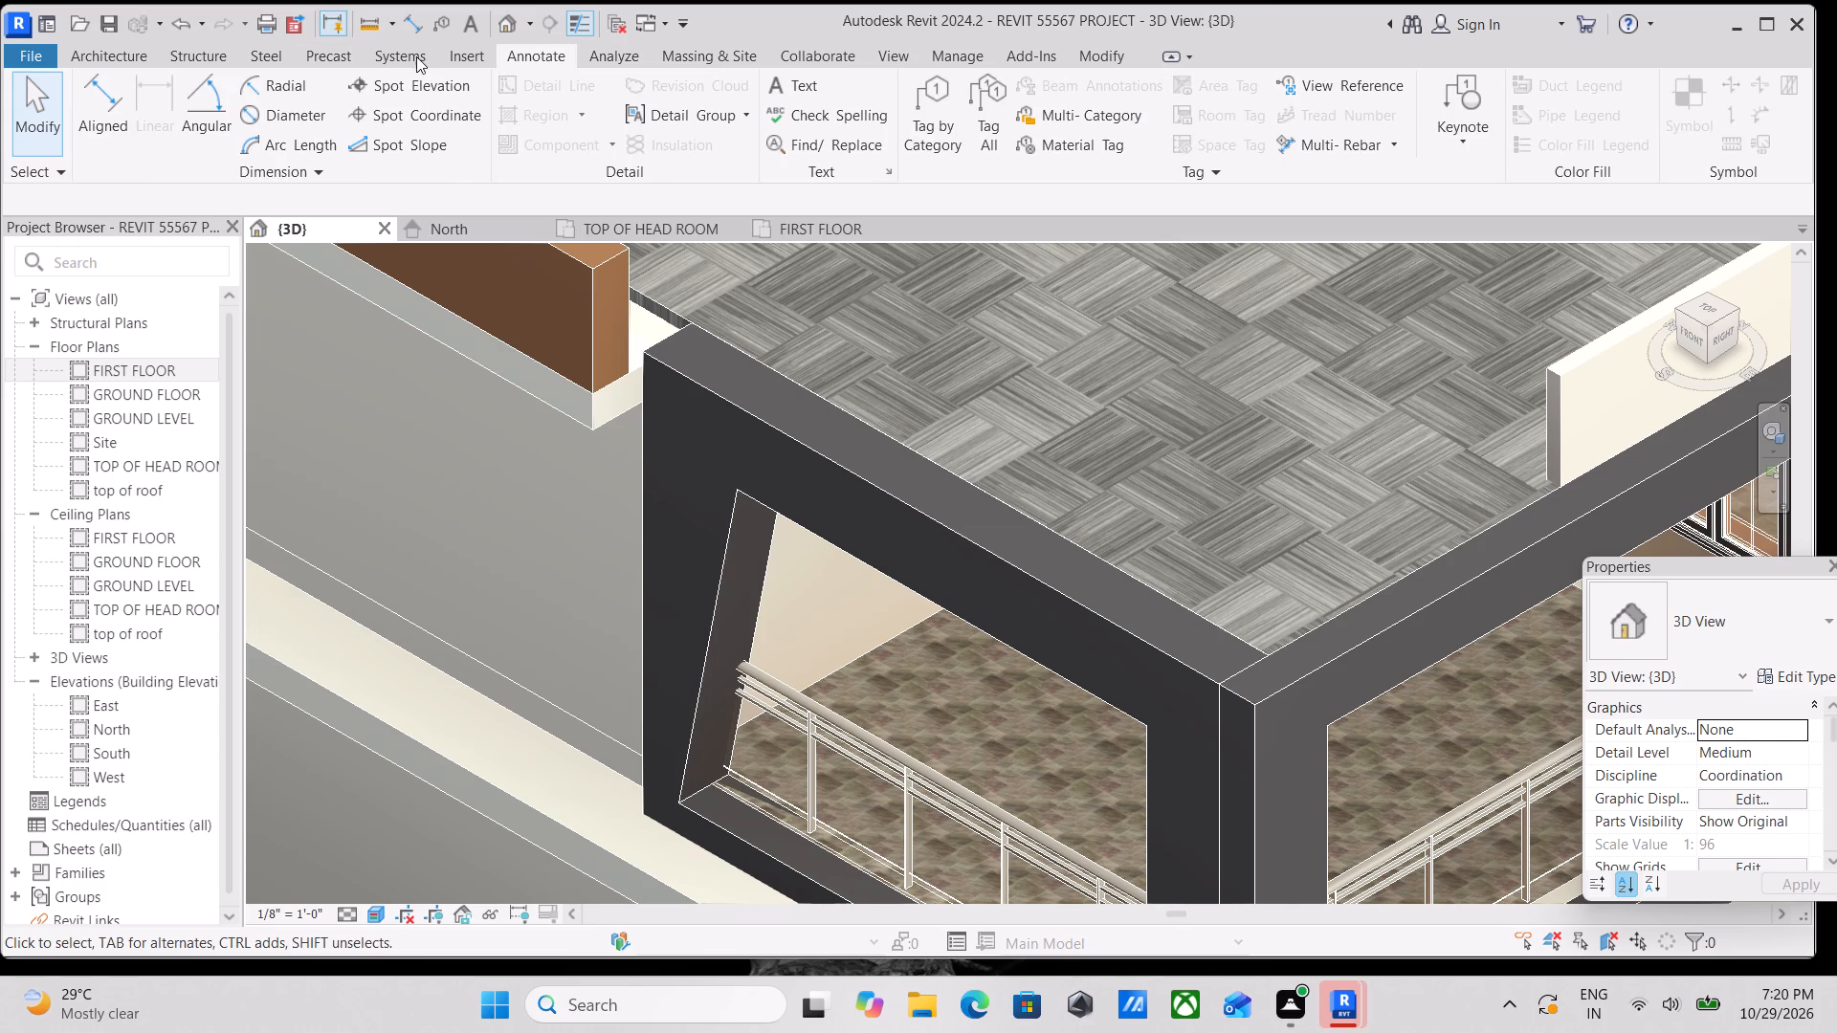
Start a new in-place component in the Generic Models category, keeping the default name.
left_click(111, 52)
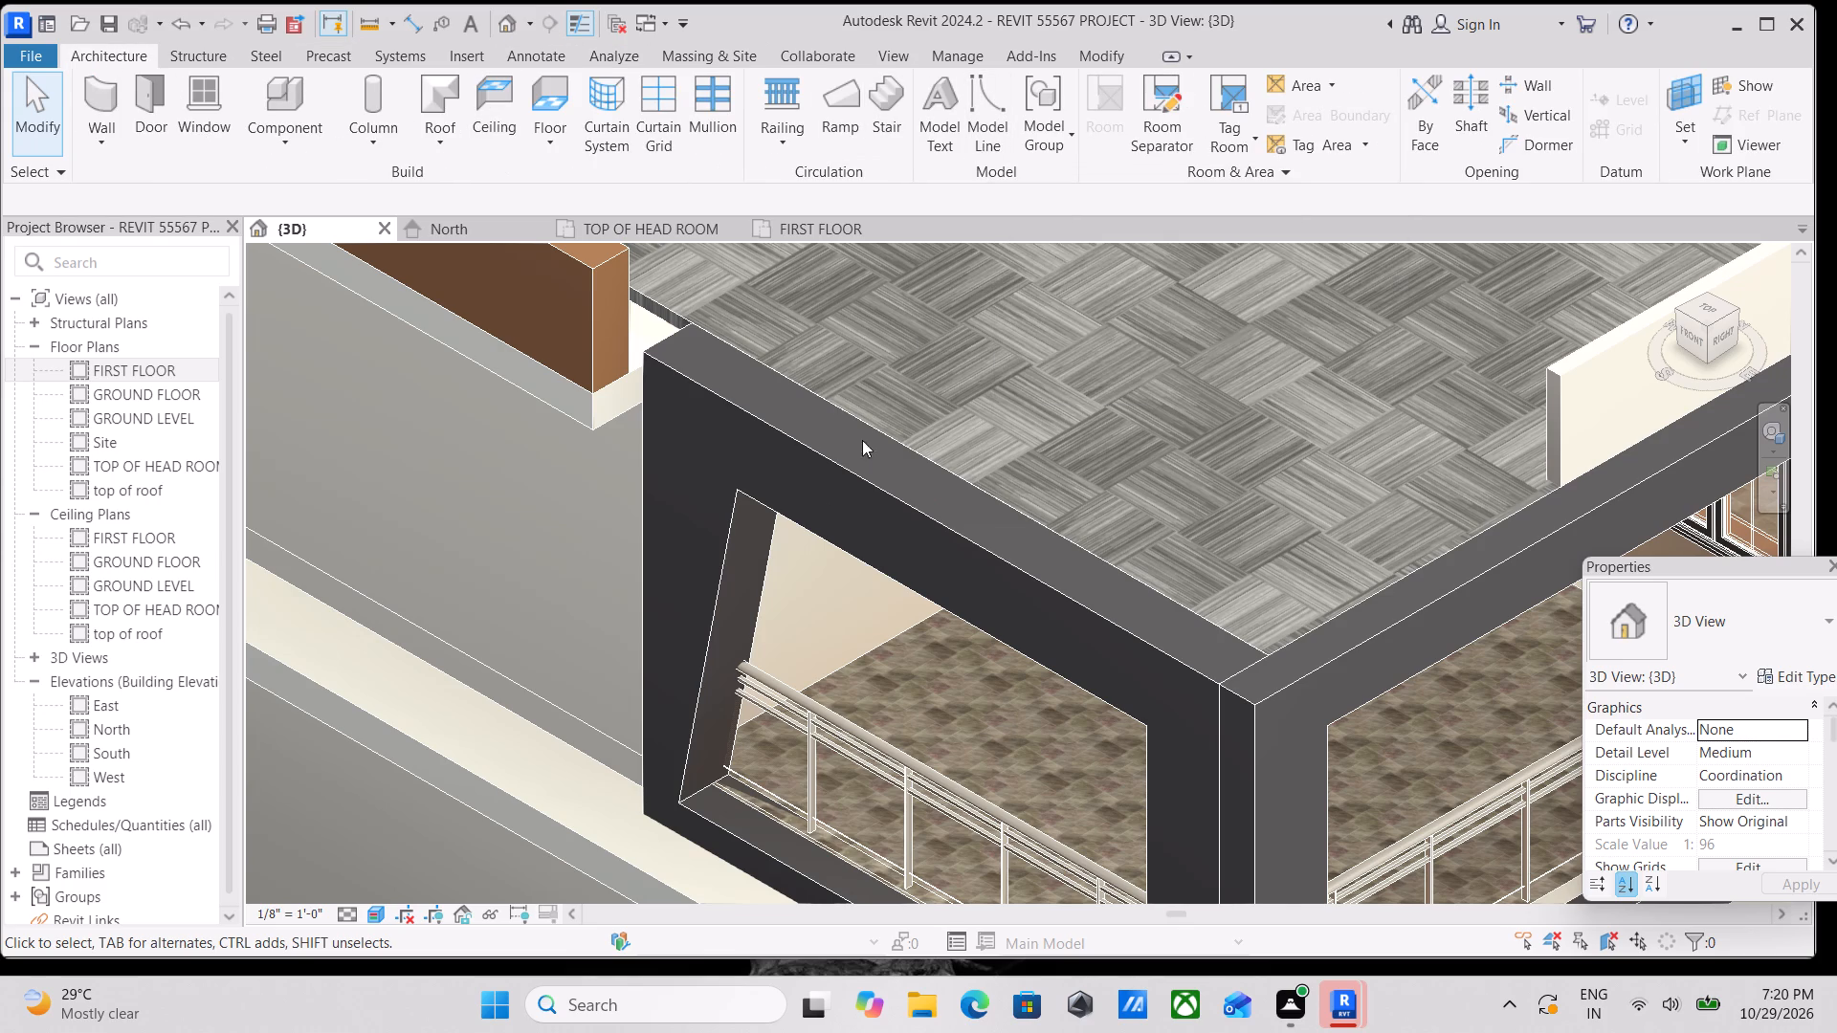
middle_click_drag(815, 447, 924, 470)
middle_click_drag(852, 444, 1065, 524)
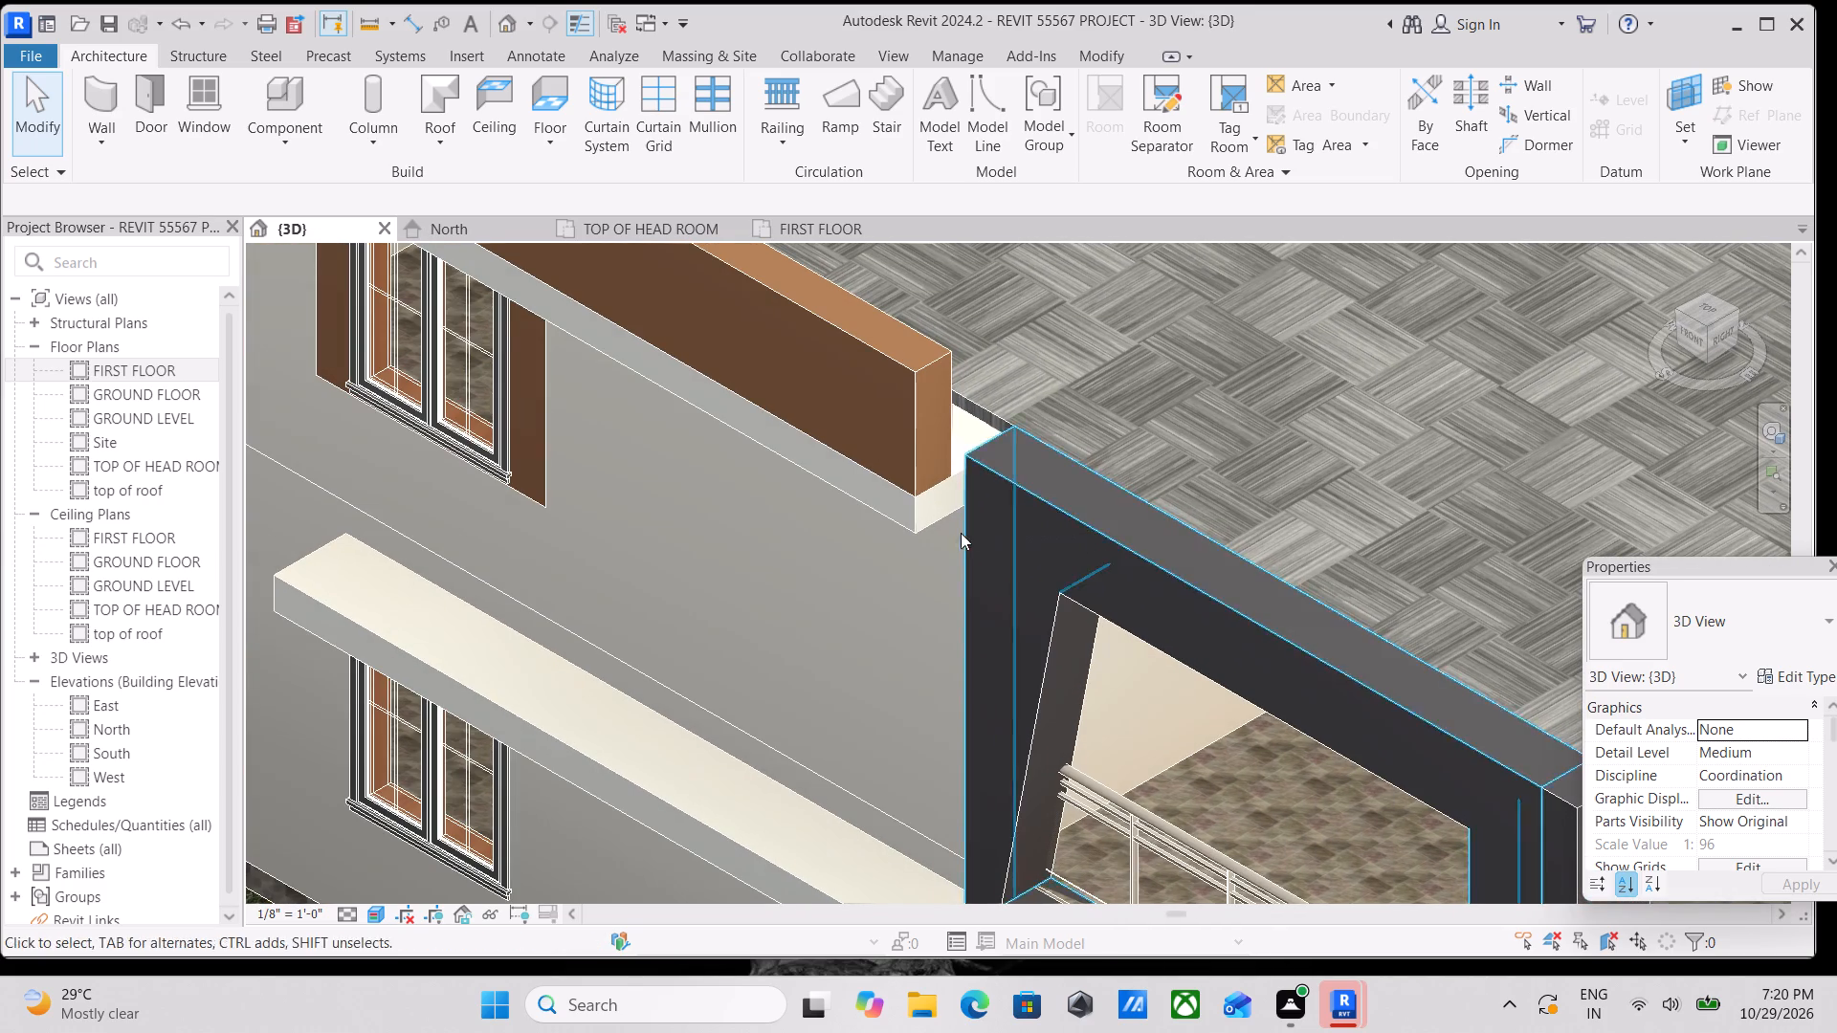
scroll(909, 516, "down", 2)
middle_click_drag(939, 526, 1071, 538)
scroll(1083, 539, "down", 1)
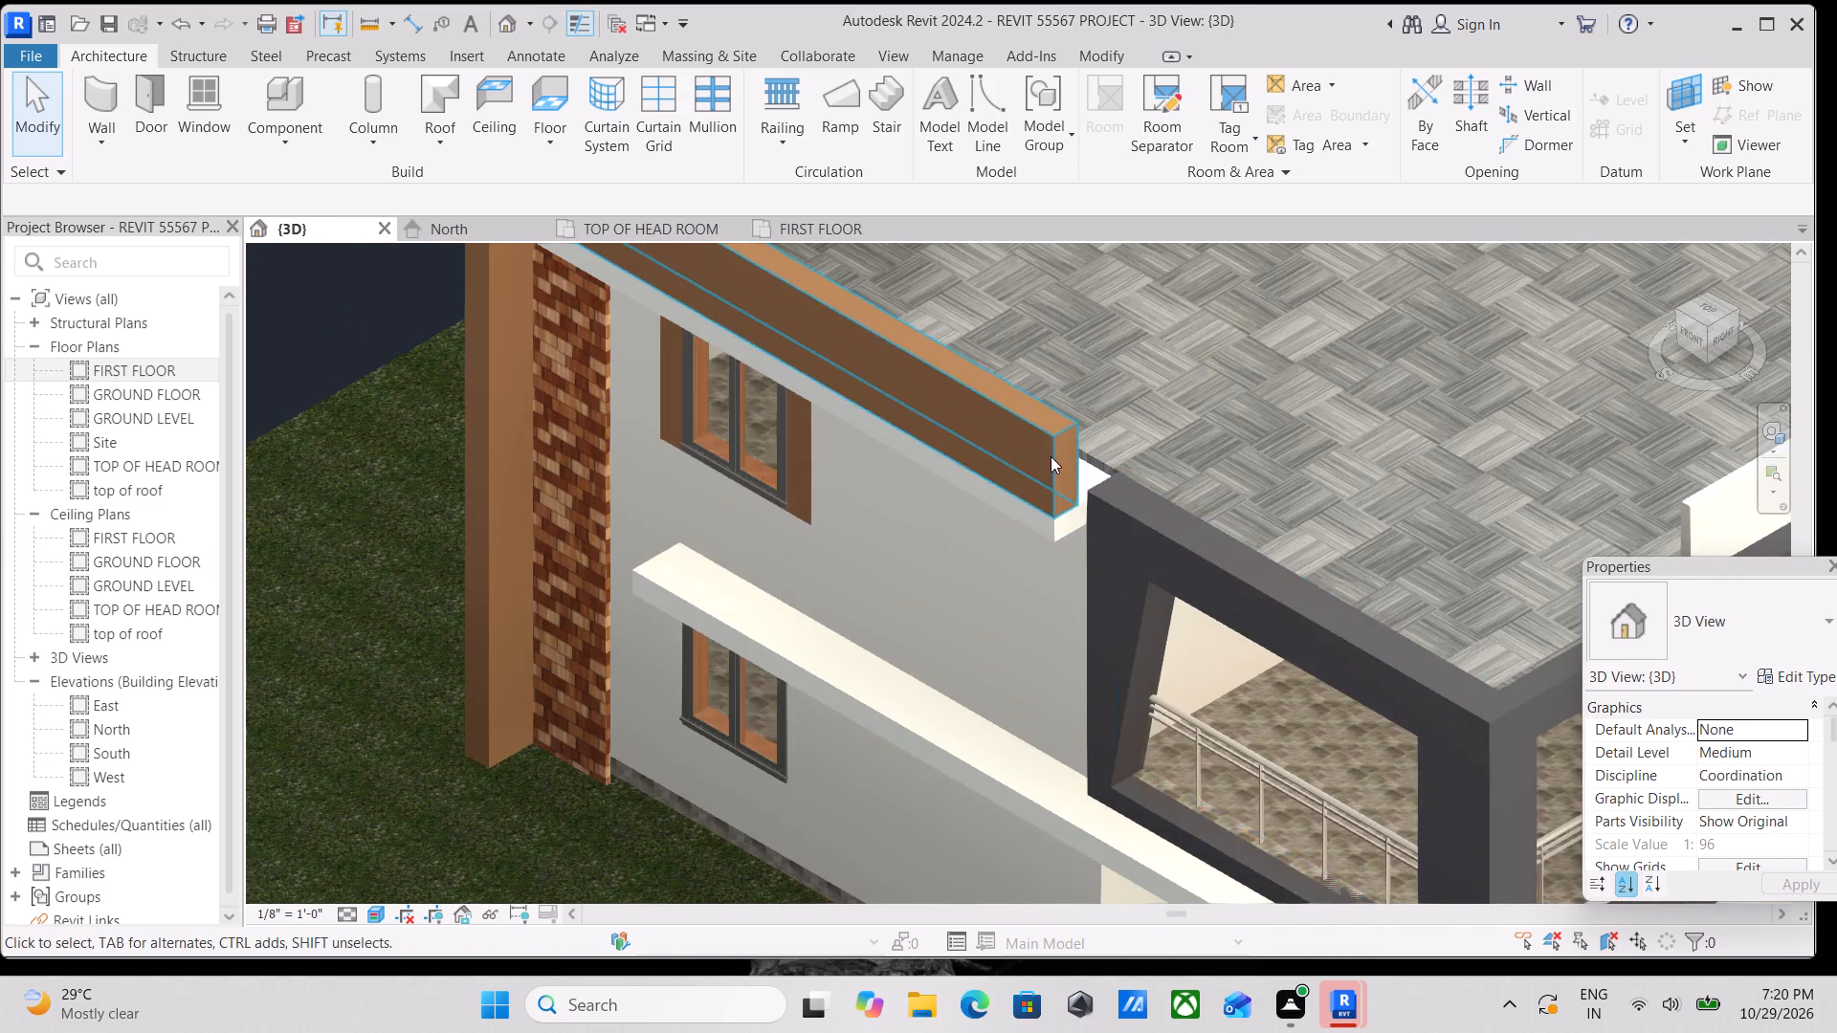
scroll(1045, 439, "down", 2)
middle_click_drag(1045, 439, 1063, 485)
scroll(1203, 624, "up", 2)
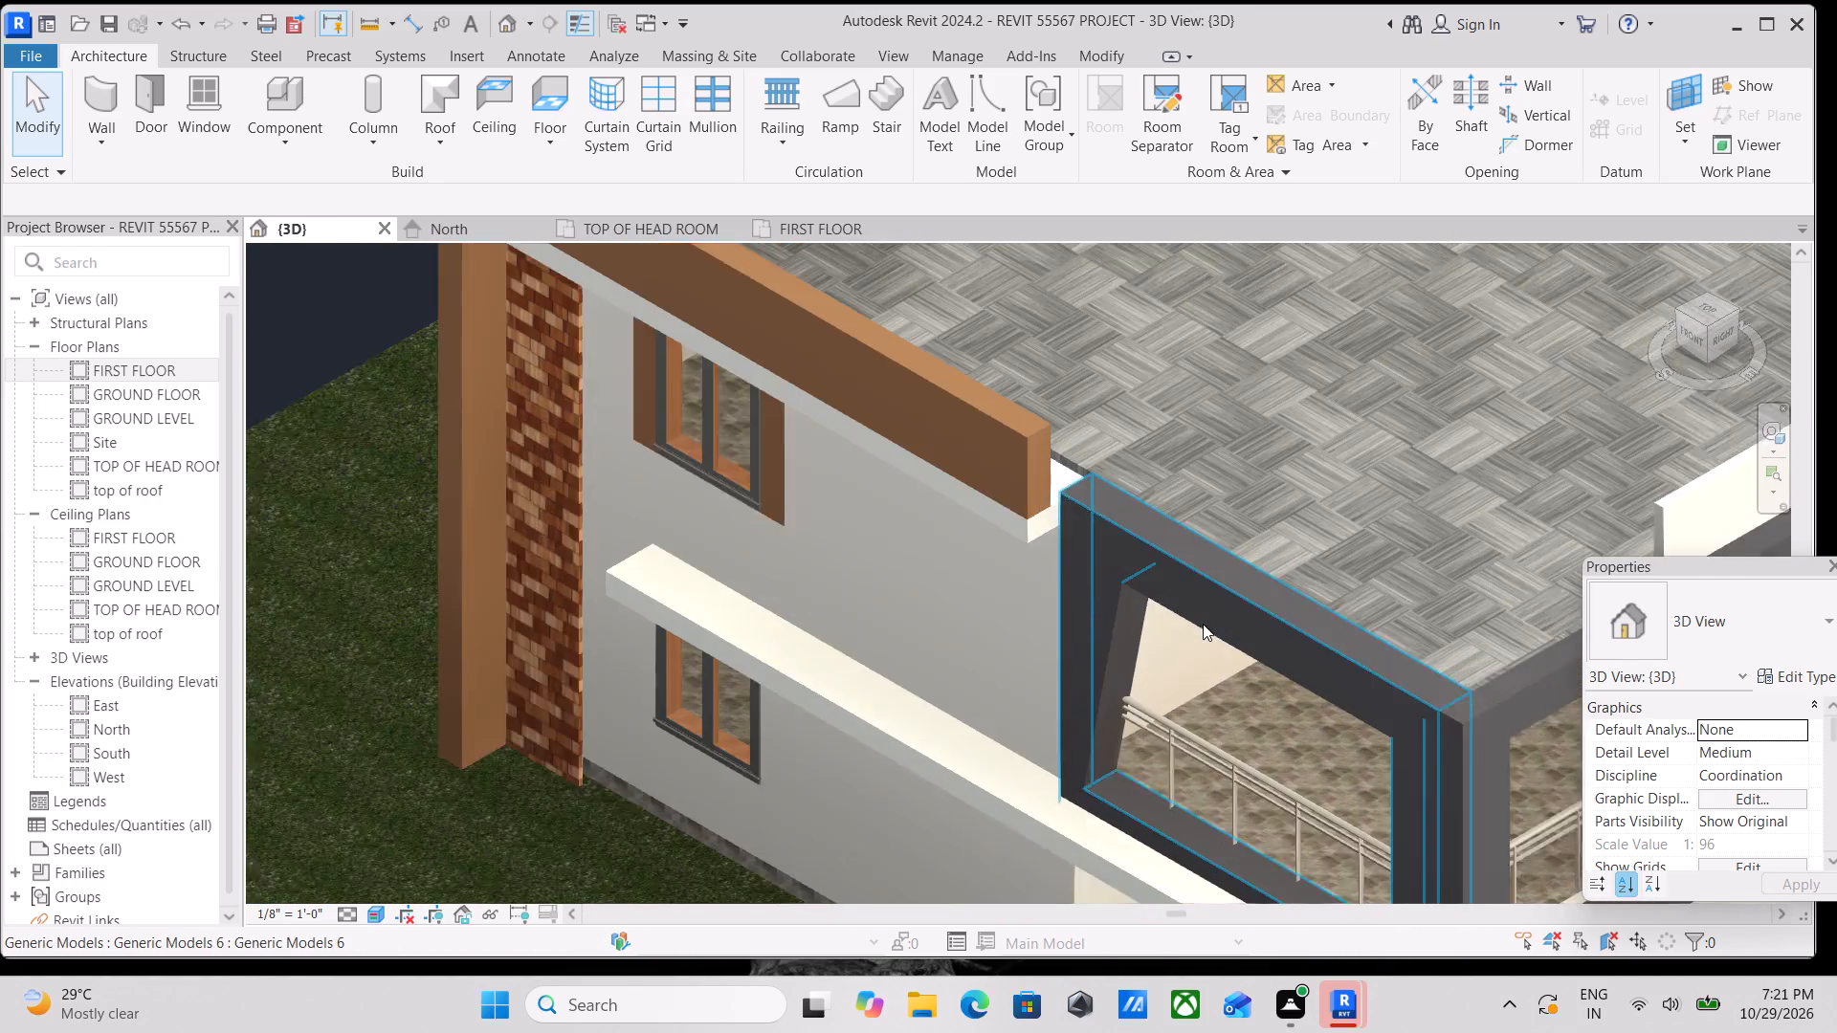
scroll(1203, 624, "up", 1)
middle_click_drag(1225, 651, 1065, 598)
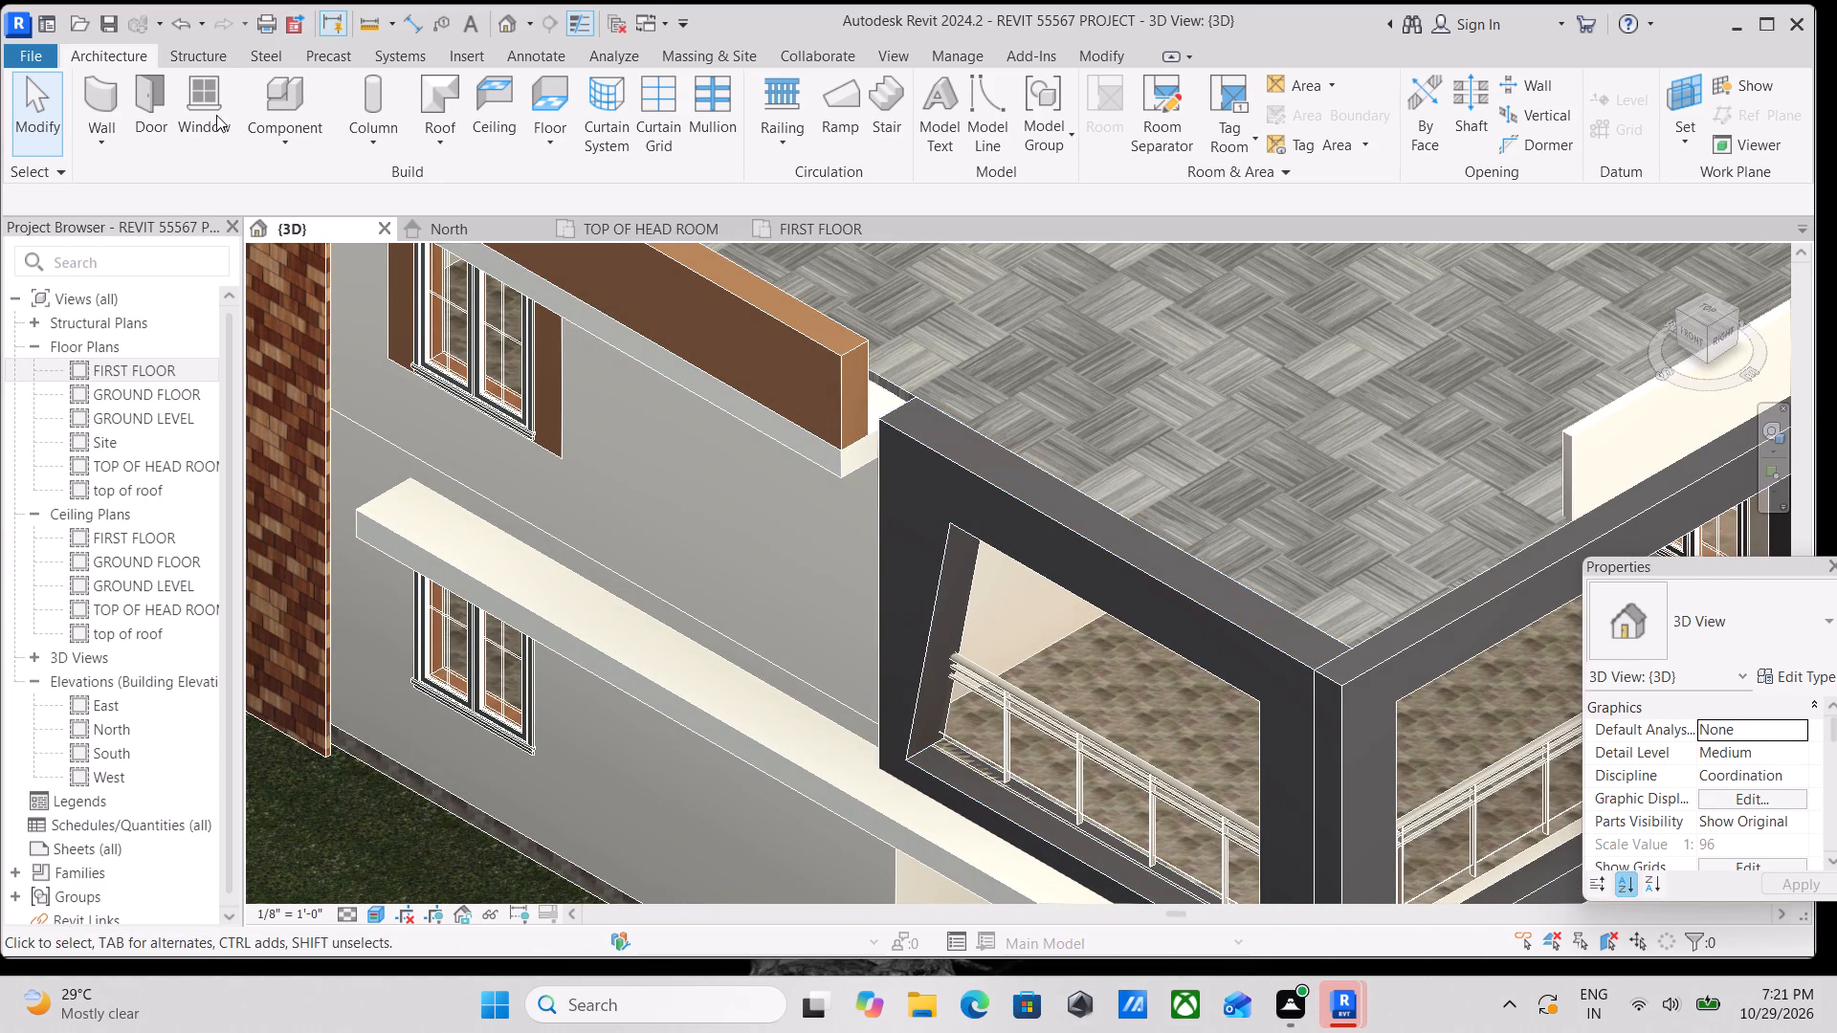
left_click(322, 143)
left_click(360, 253)
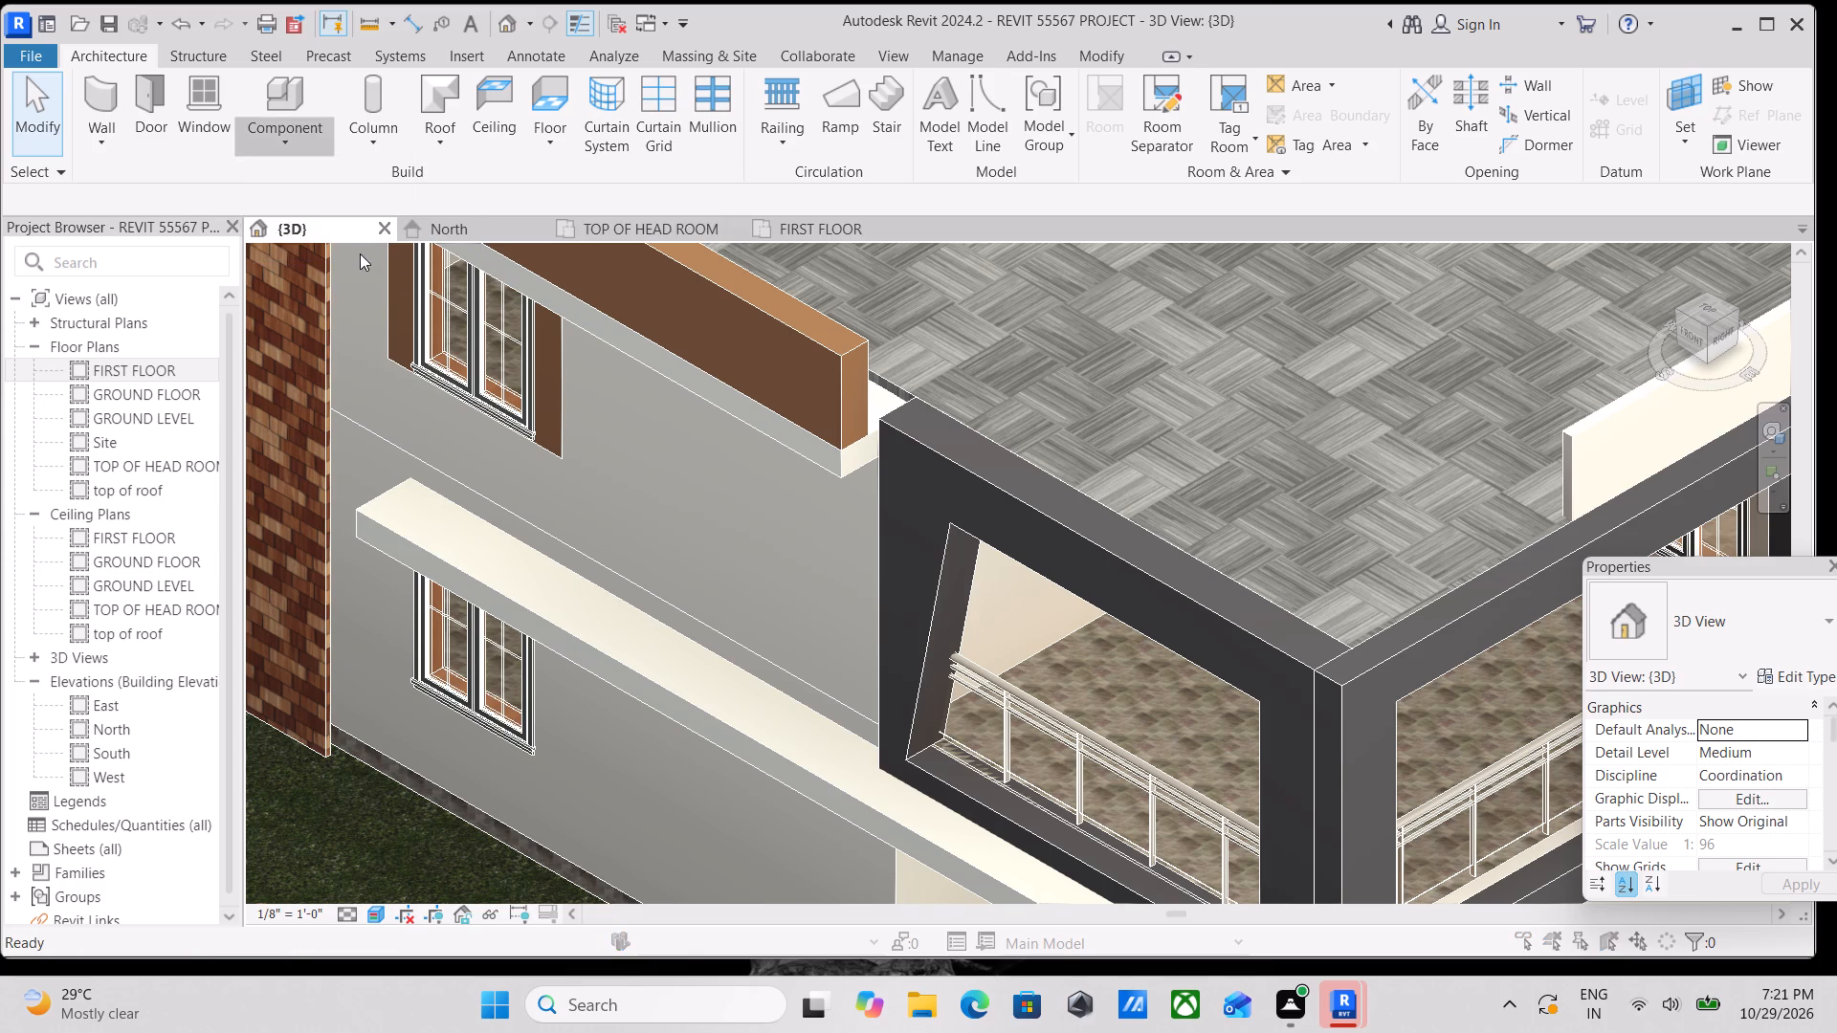
scroll(854, 423, "down", 6)
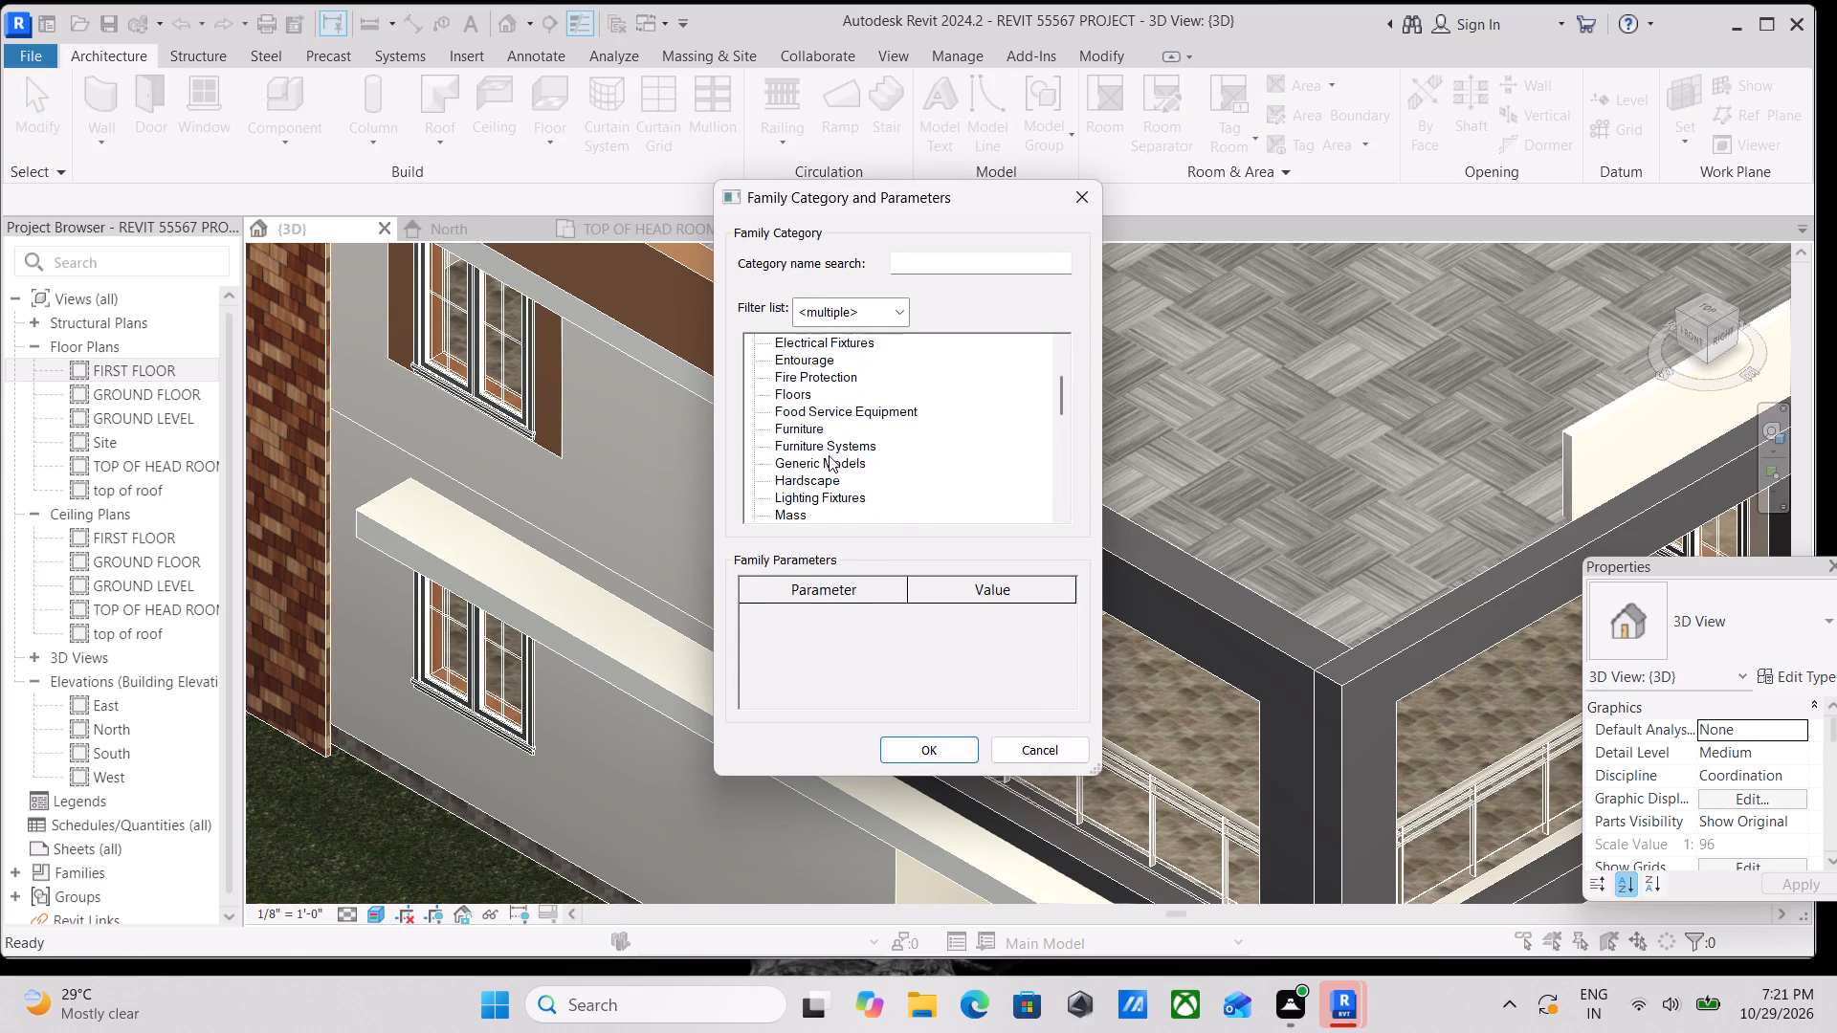
left_click(827, 459)
left_click(914, 754)
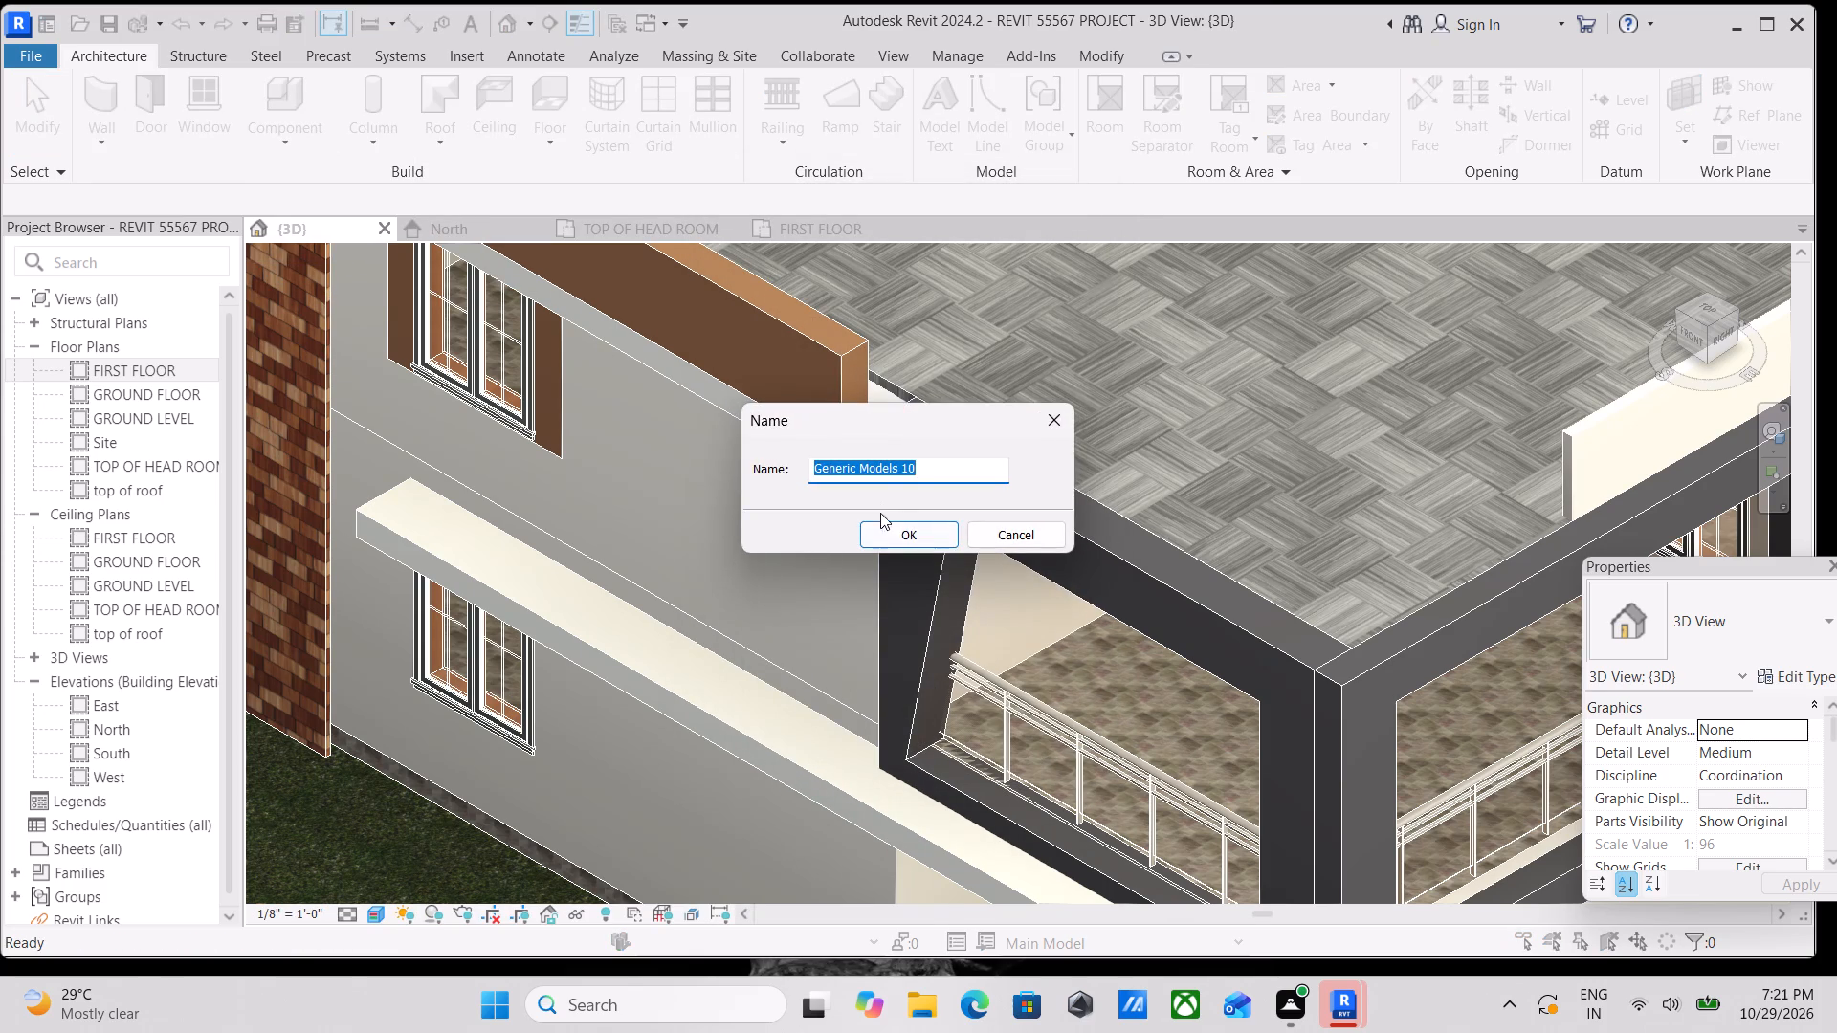
left_click(886, 540)
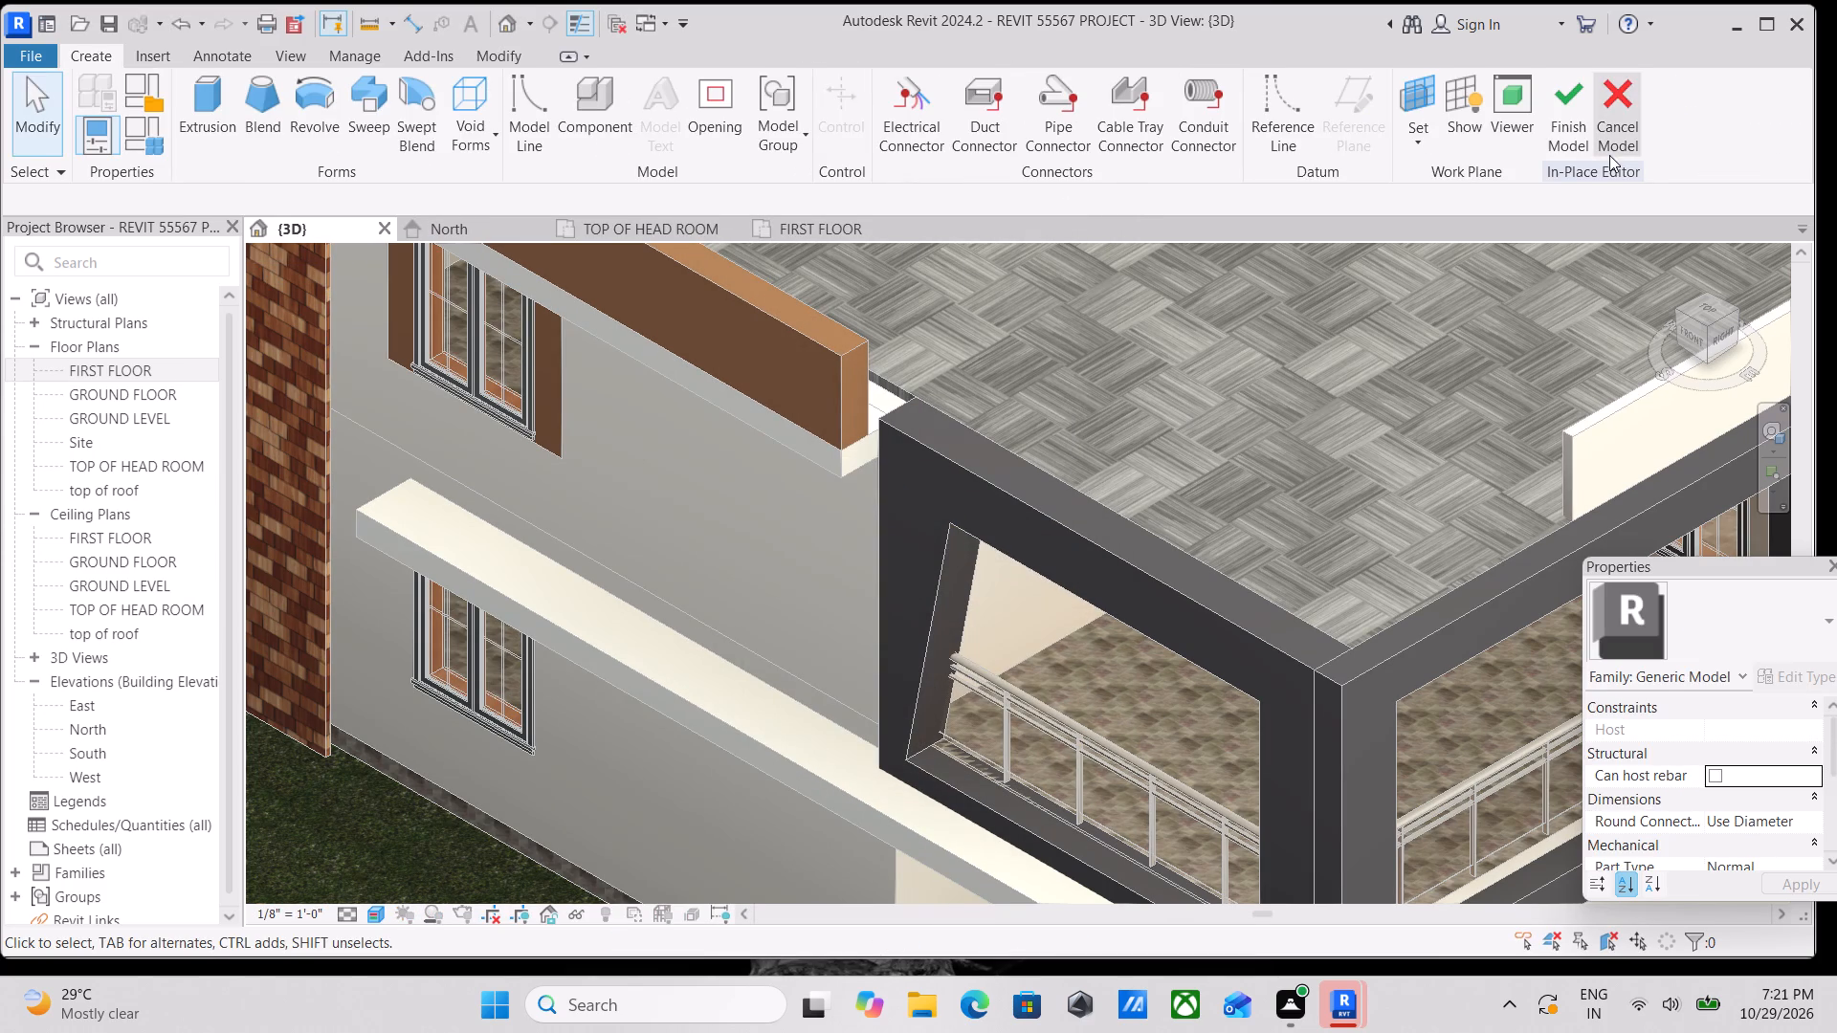
Set the work plane by picking the outer face of the front balcony frame.
left_click(1416, 147)
left_click(1440, 214)
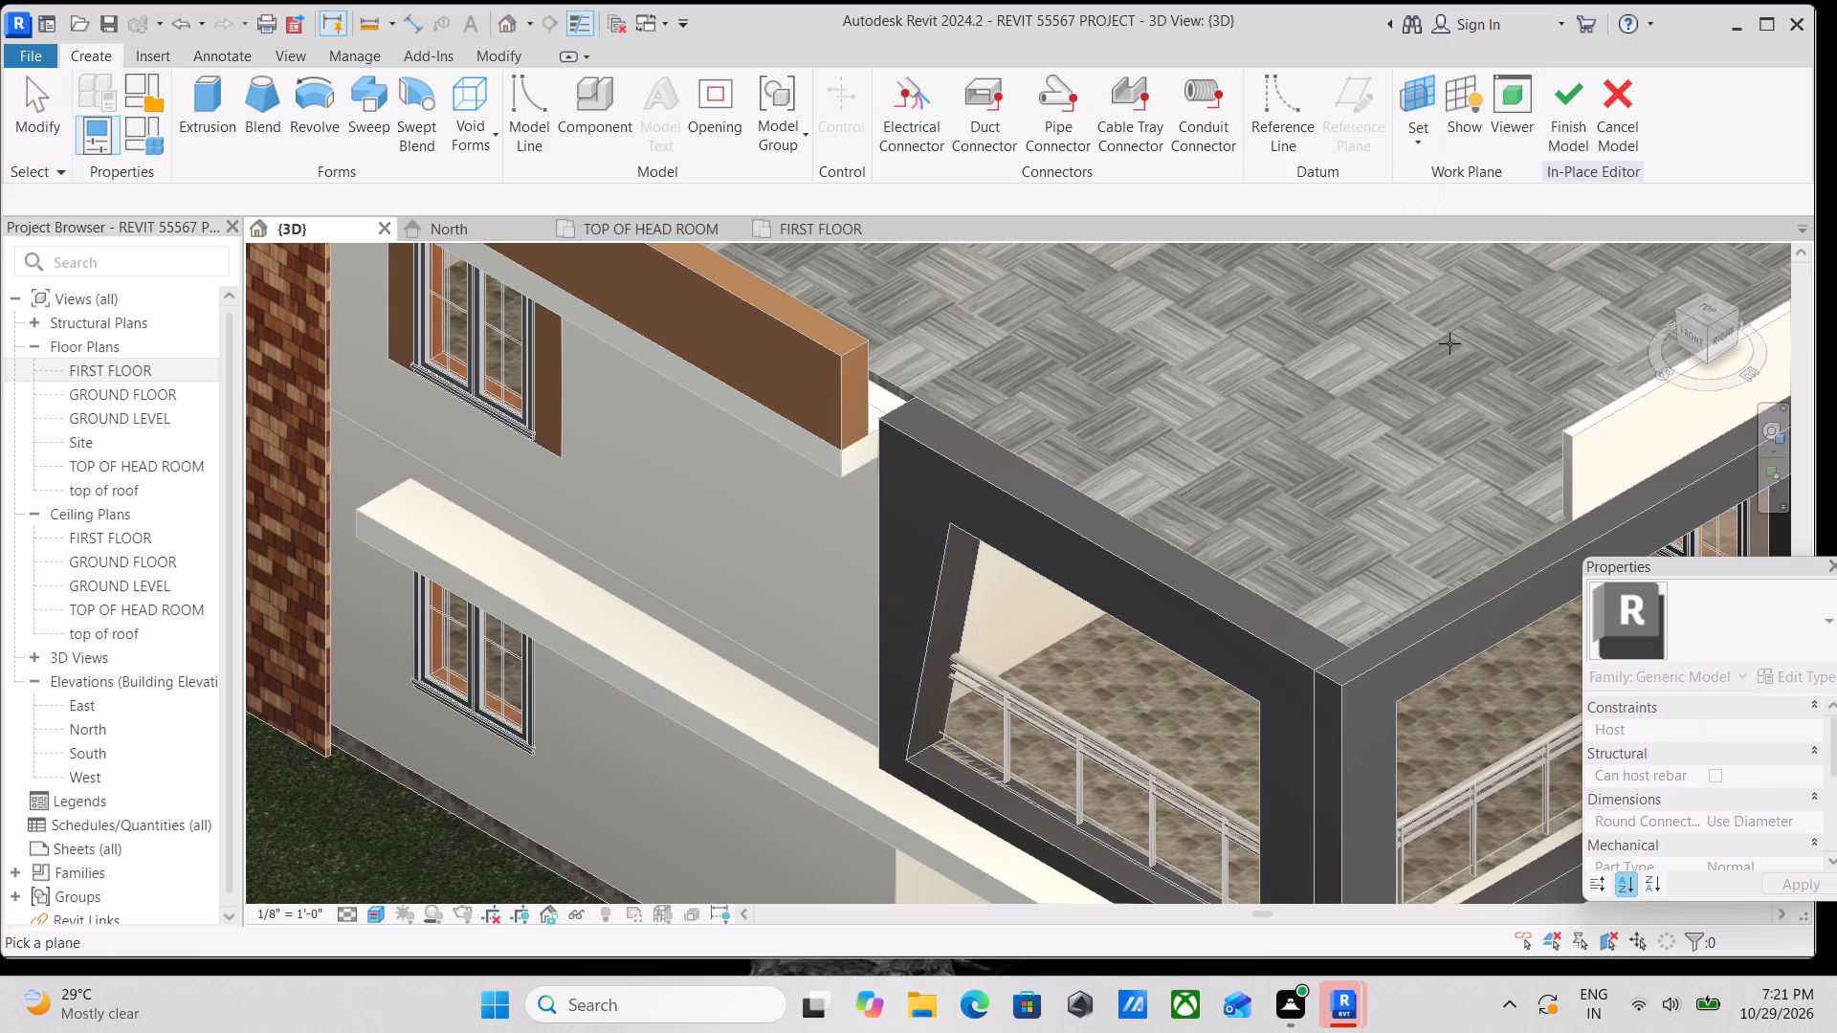
left_click(1420, 134)
left_click(1459, 228)
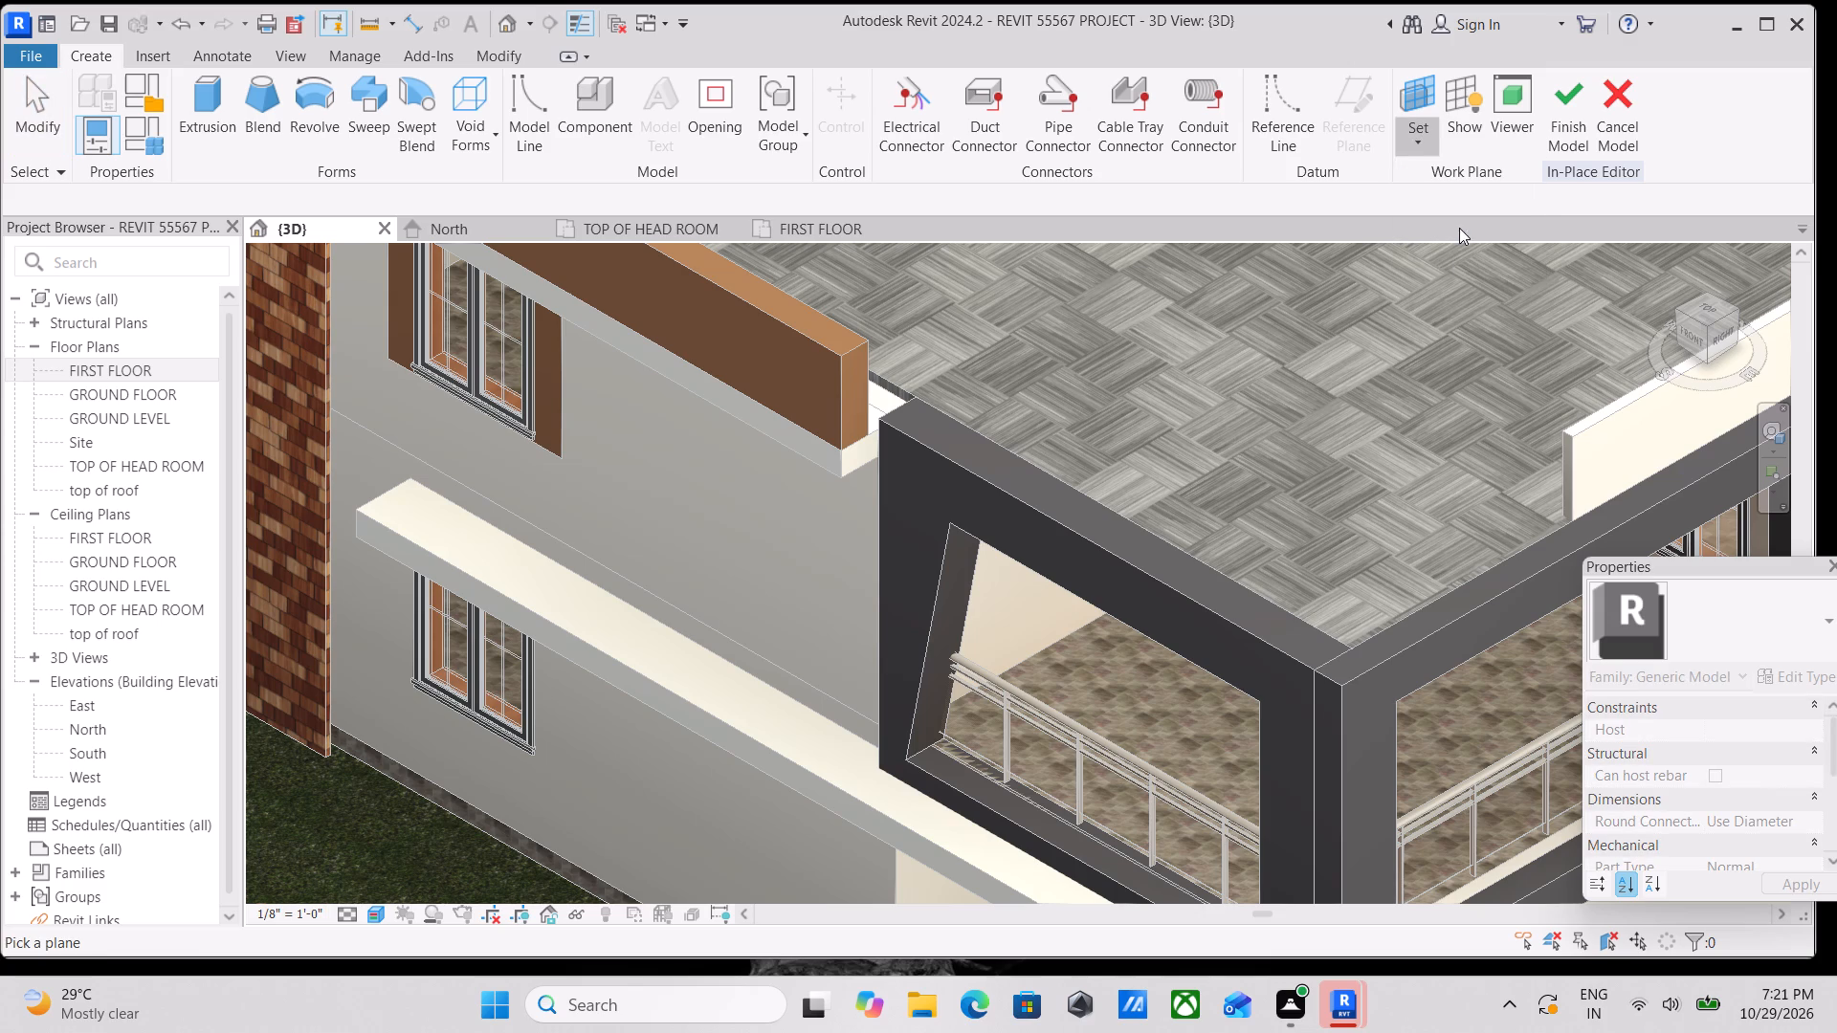
left_click(1051, 526)
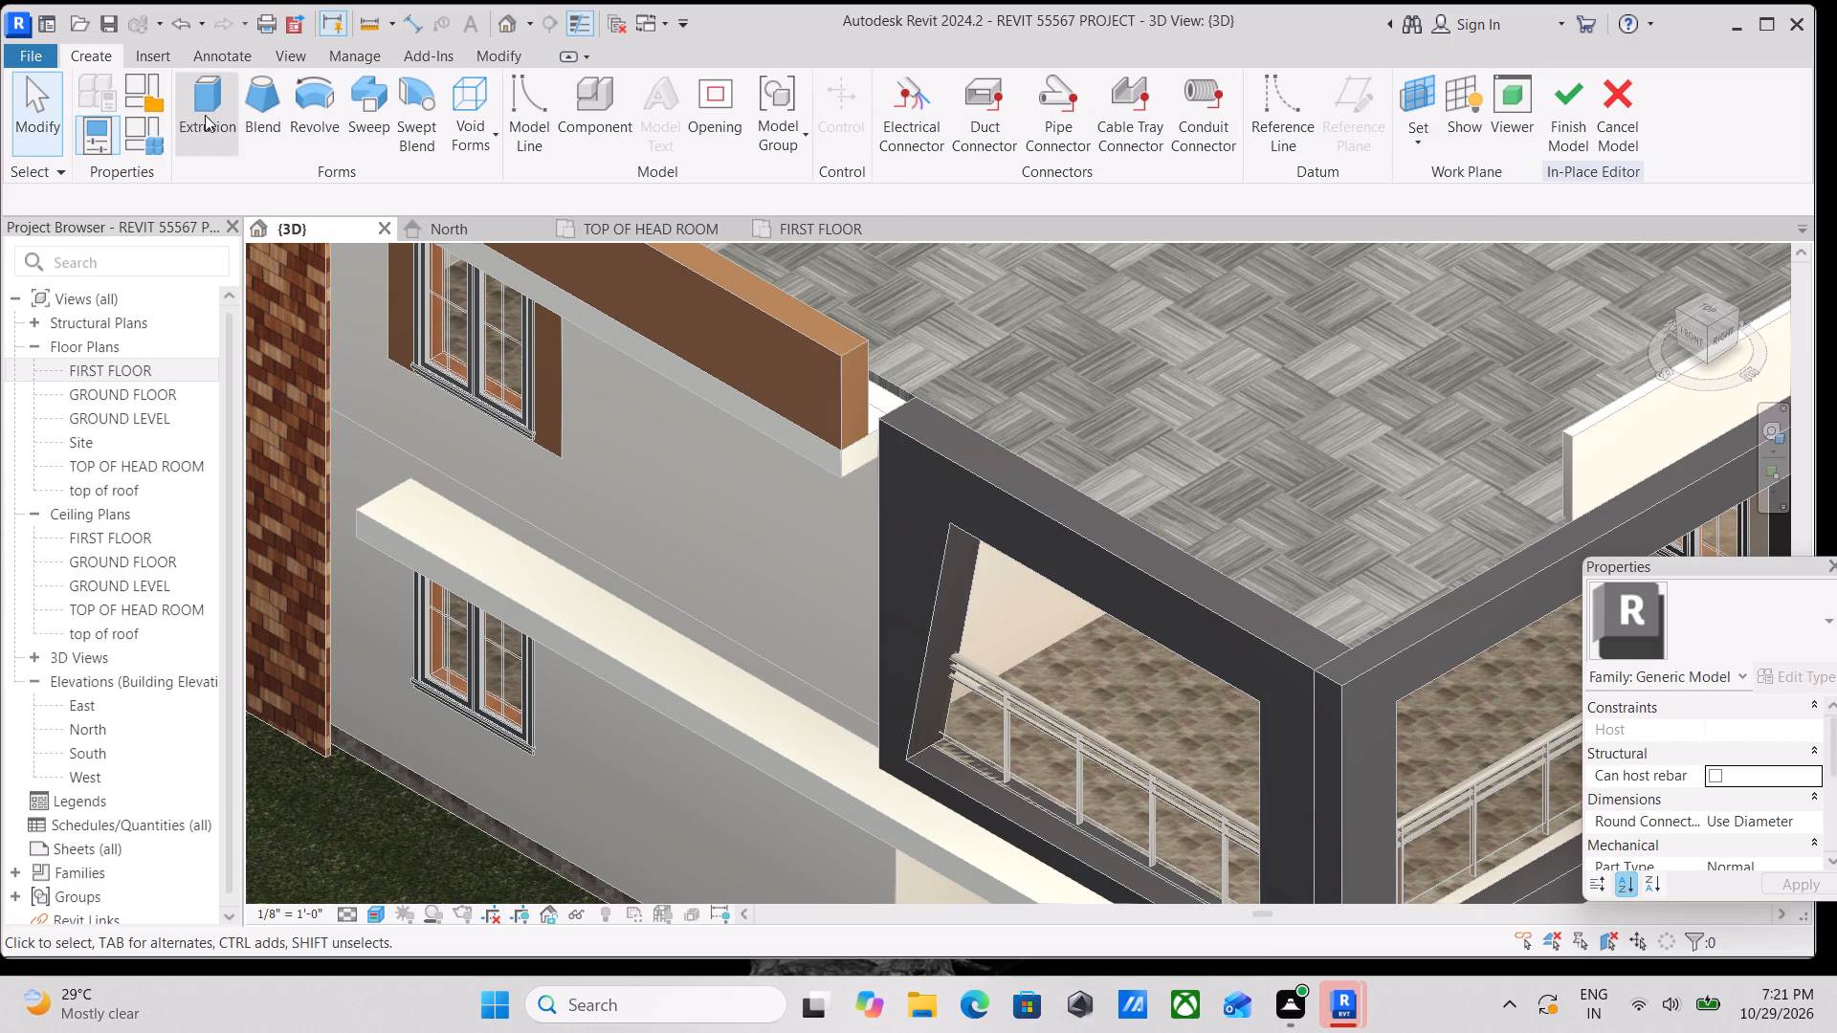
Start an extrusion and sketch a thin rectangle along the front balcony frame's top edge, about 16' 11 1/2" long and 5 1/2" high.
left_click(197, 112)
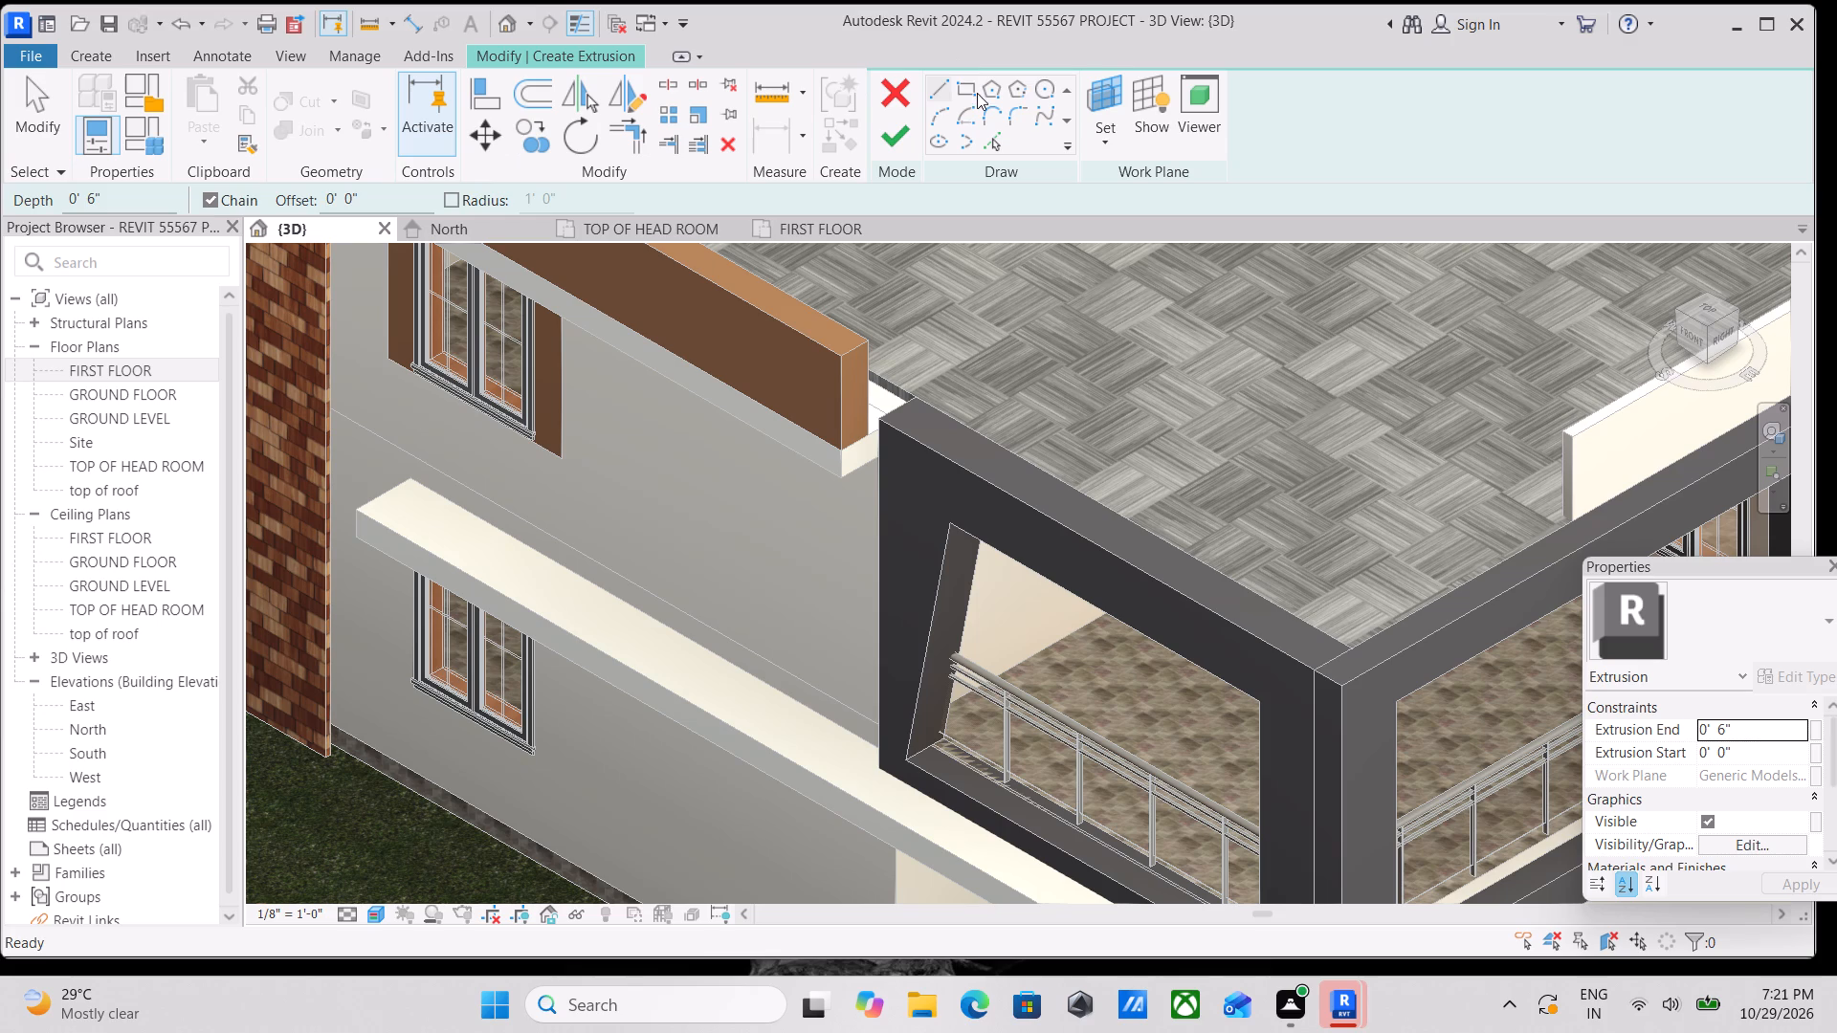
left_click(970, 90)
scroll(881, 447, "up", 6)
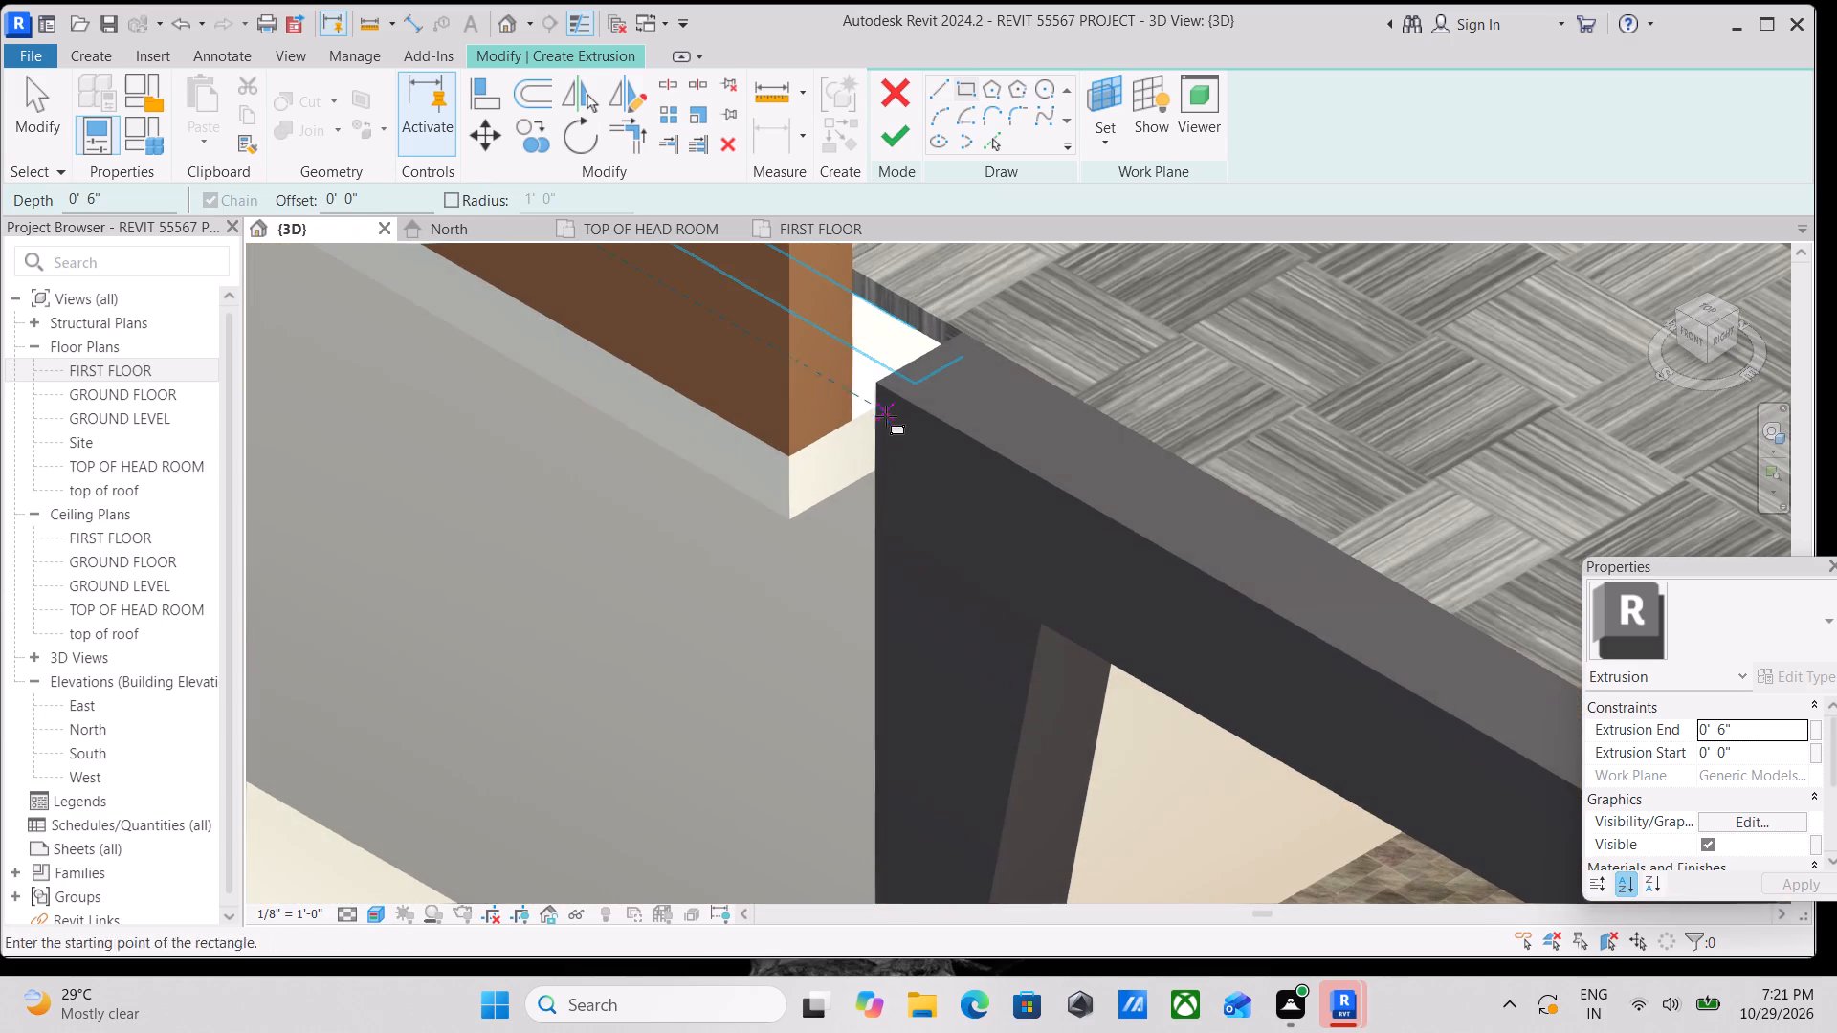
left_click(878, 385)
middle_click_drag(1003, 464, 998, 458)
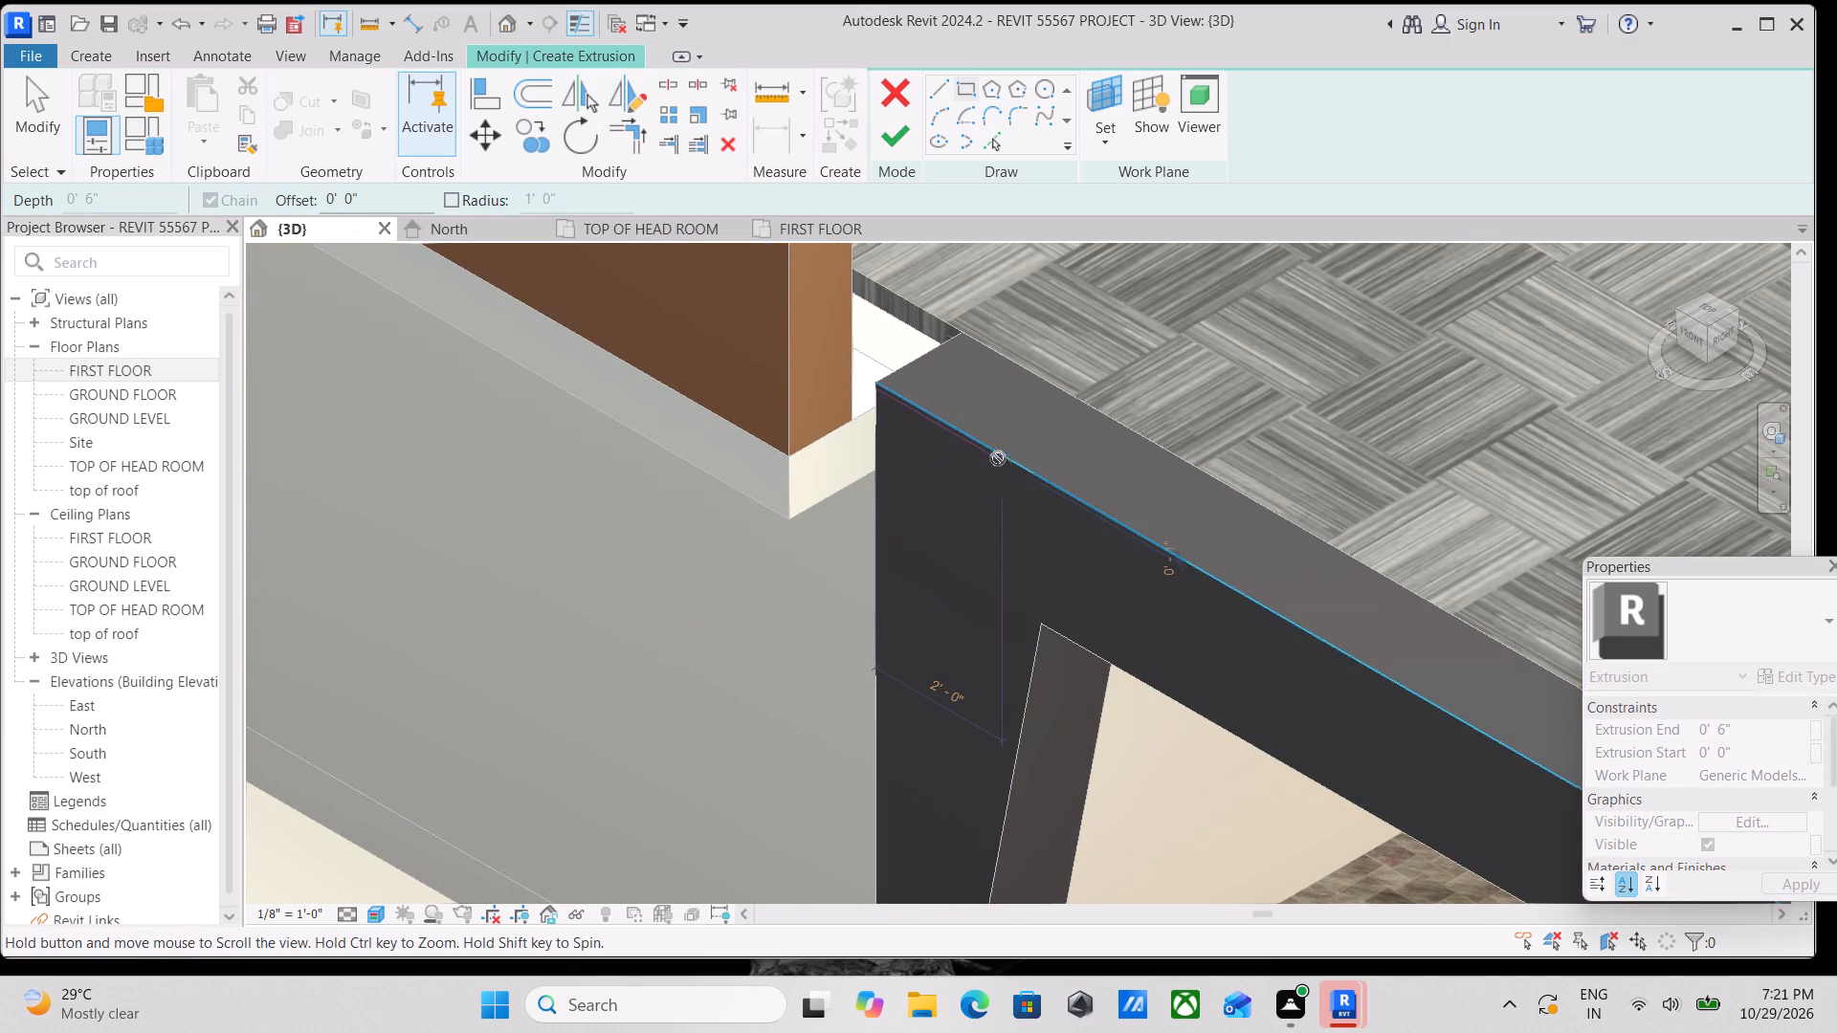
middle_click_drag(998, 458, 720, 177)
middle_click_drag(1124, 389, 953, 263)
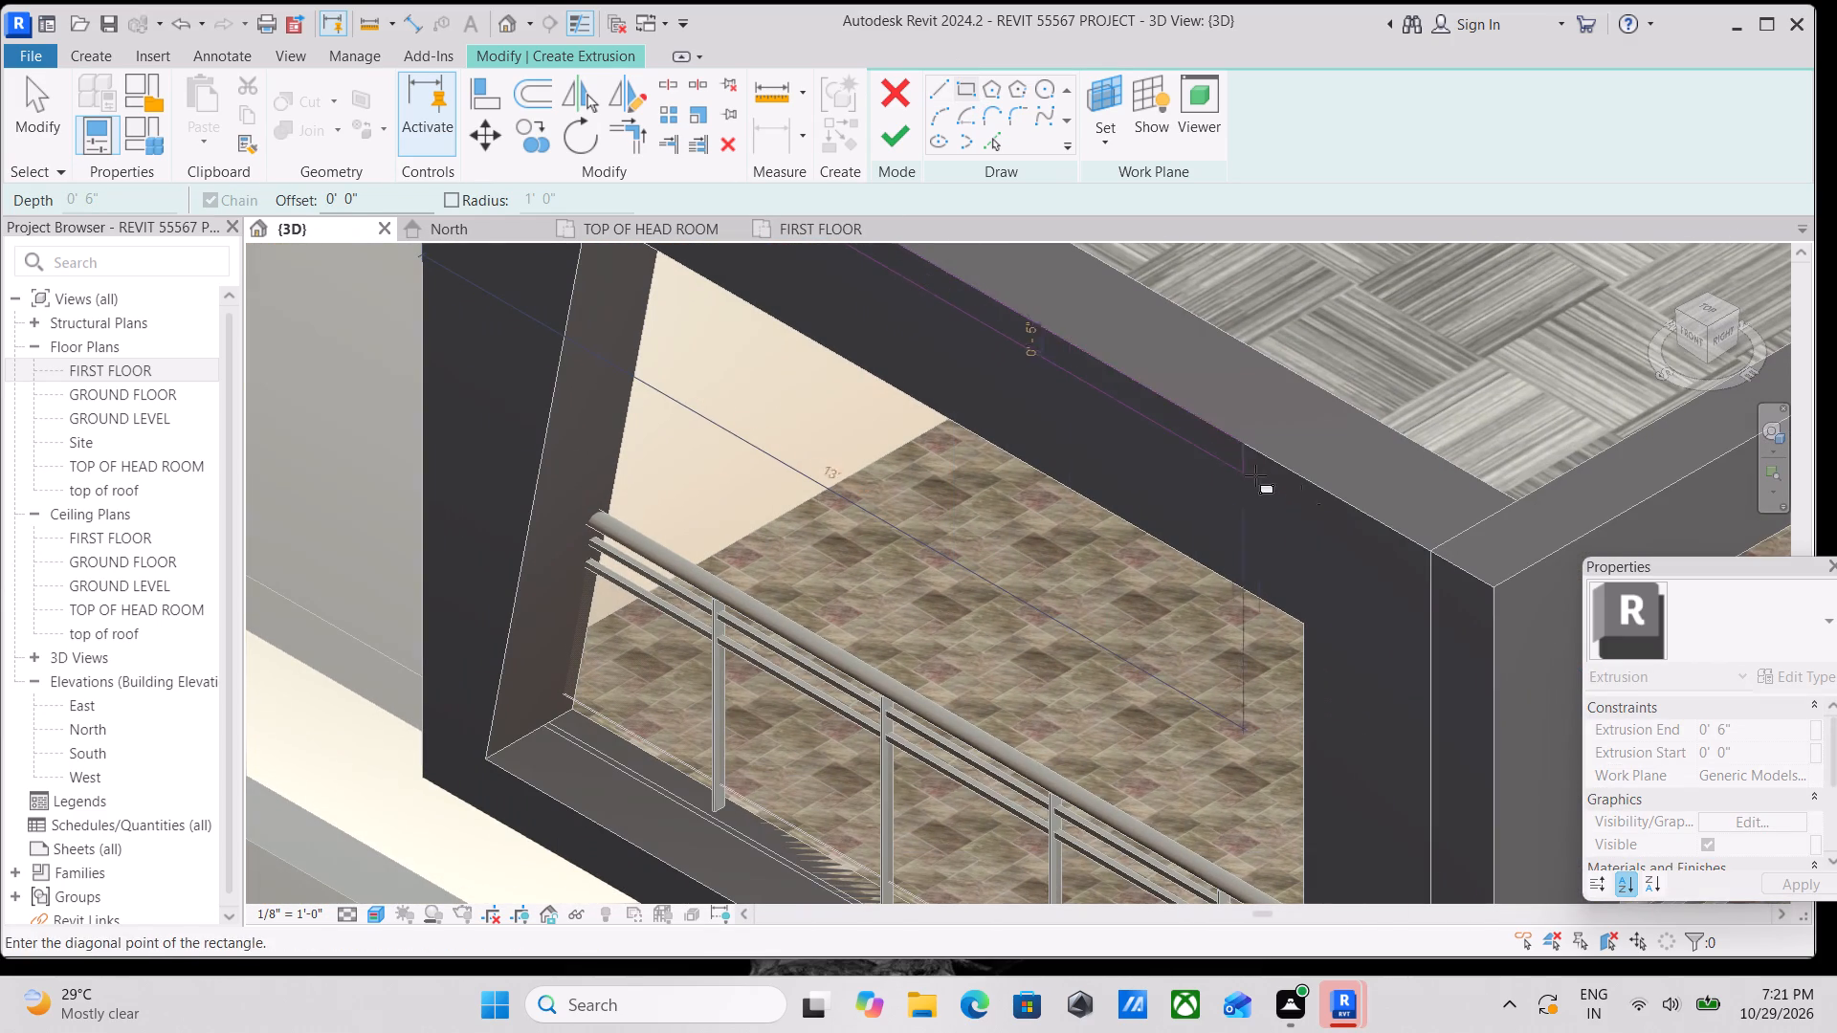
left_click(1493, 620)
scroll(1413, 463, "down", 3)
middle_click_drag(1273, 555, 1454, 416, "shift")
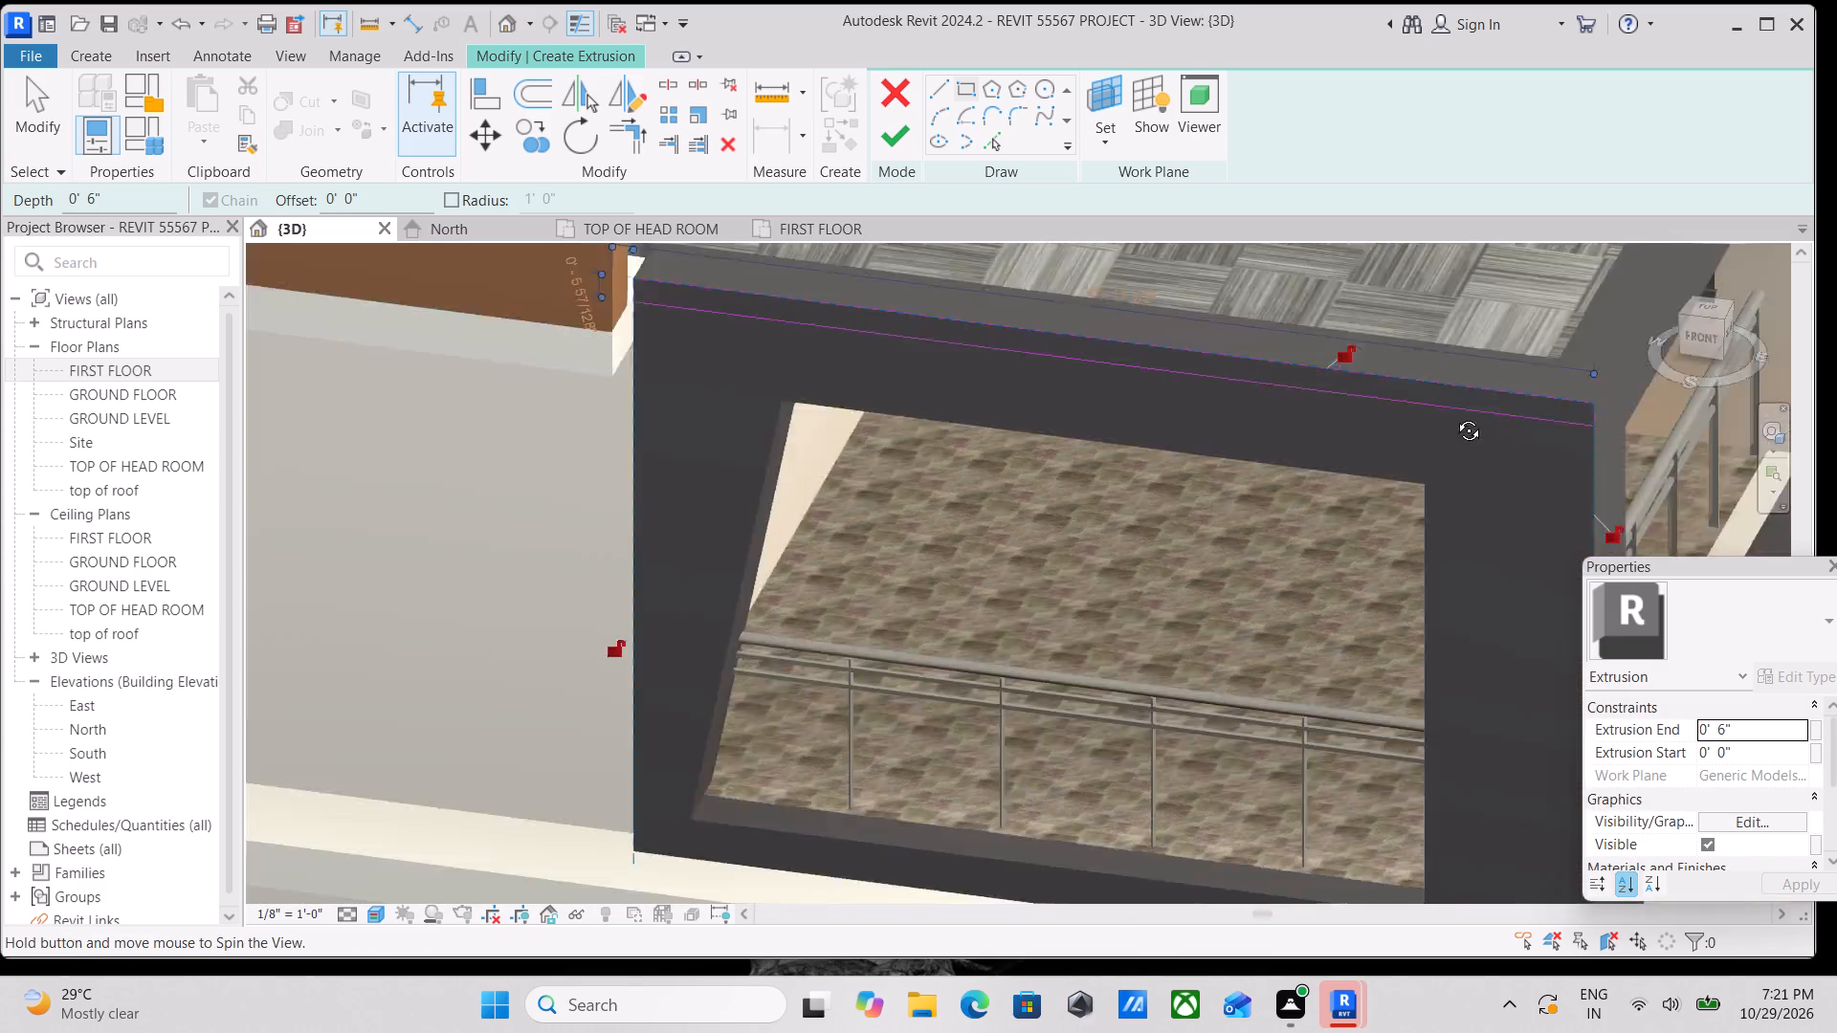
middle_click_drag(1454, 416, 1564, 274, "shift")
middle_click_drag(1324, 486, 1003, 585, "shift")
middle_click_drag(969, 465, 982, 576)
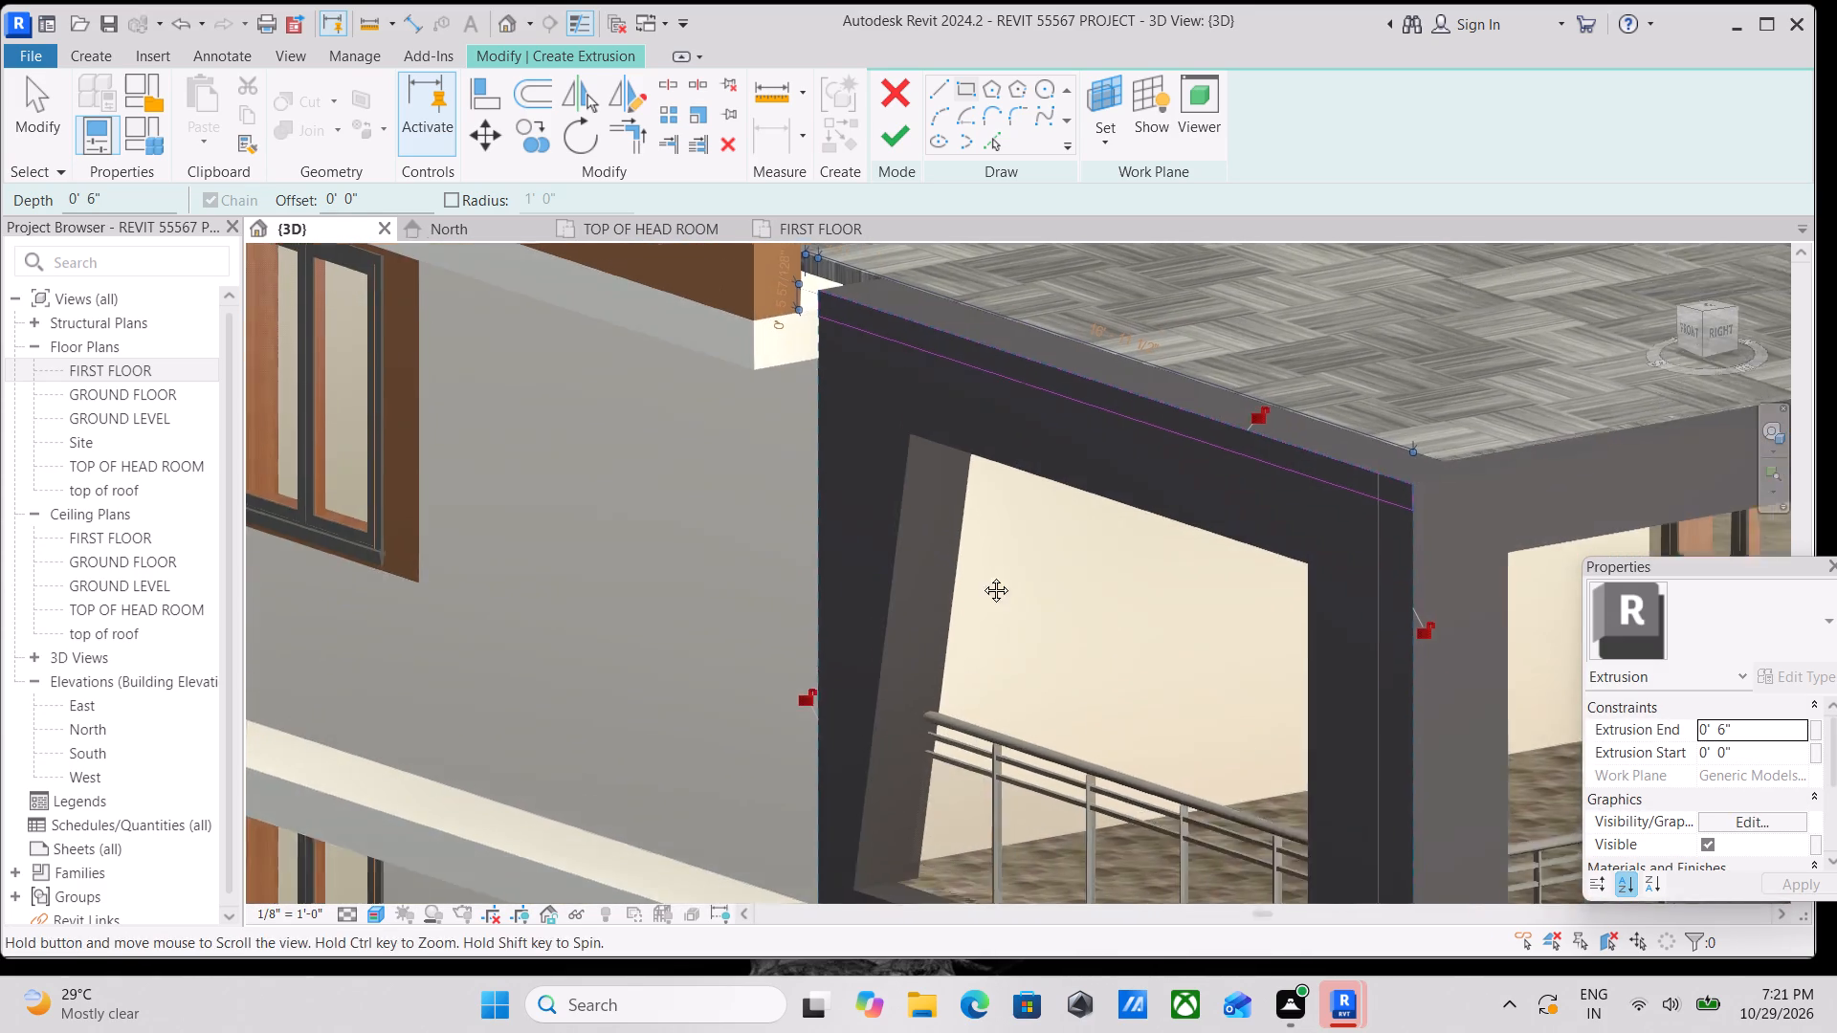
middle_click_drag(982, 576, 985, 636)
scroll(857, 461, "up", 4)
key("Escape")
scroll(826, 449, "up", 2)
key("Escape")
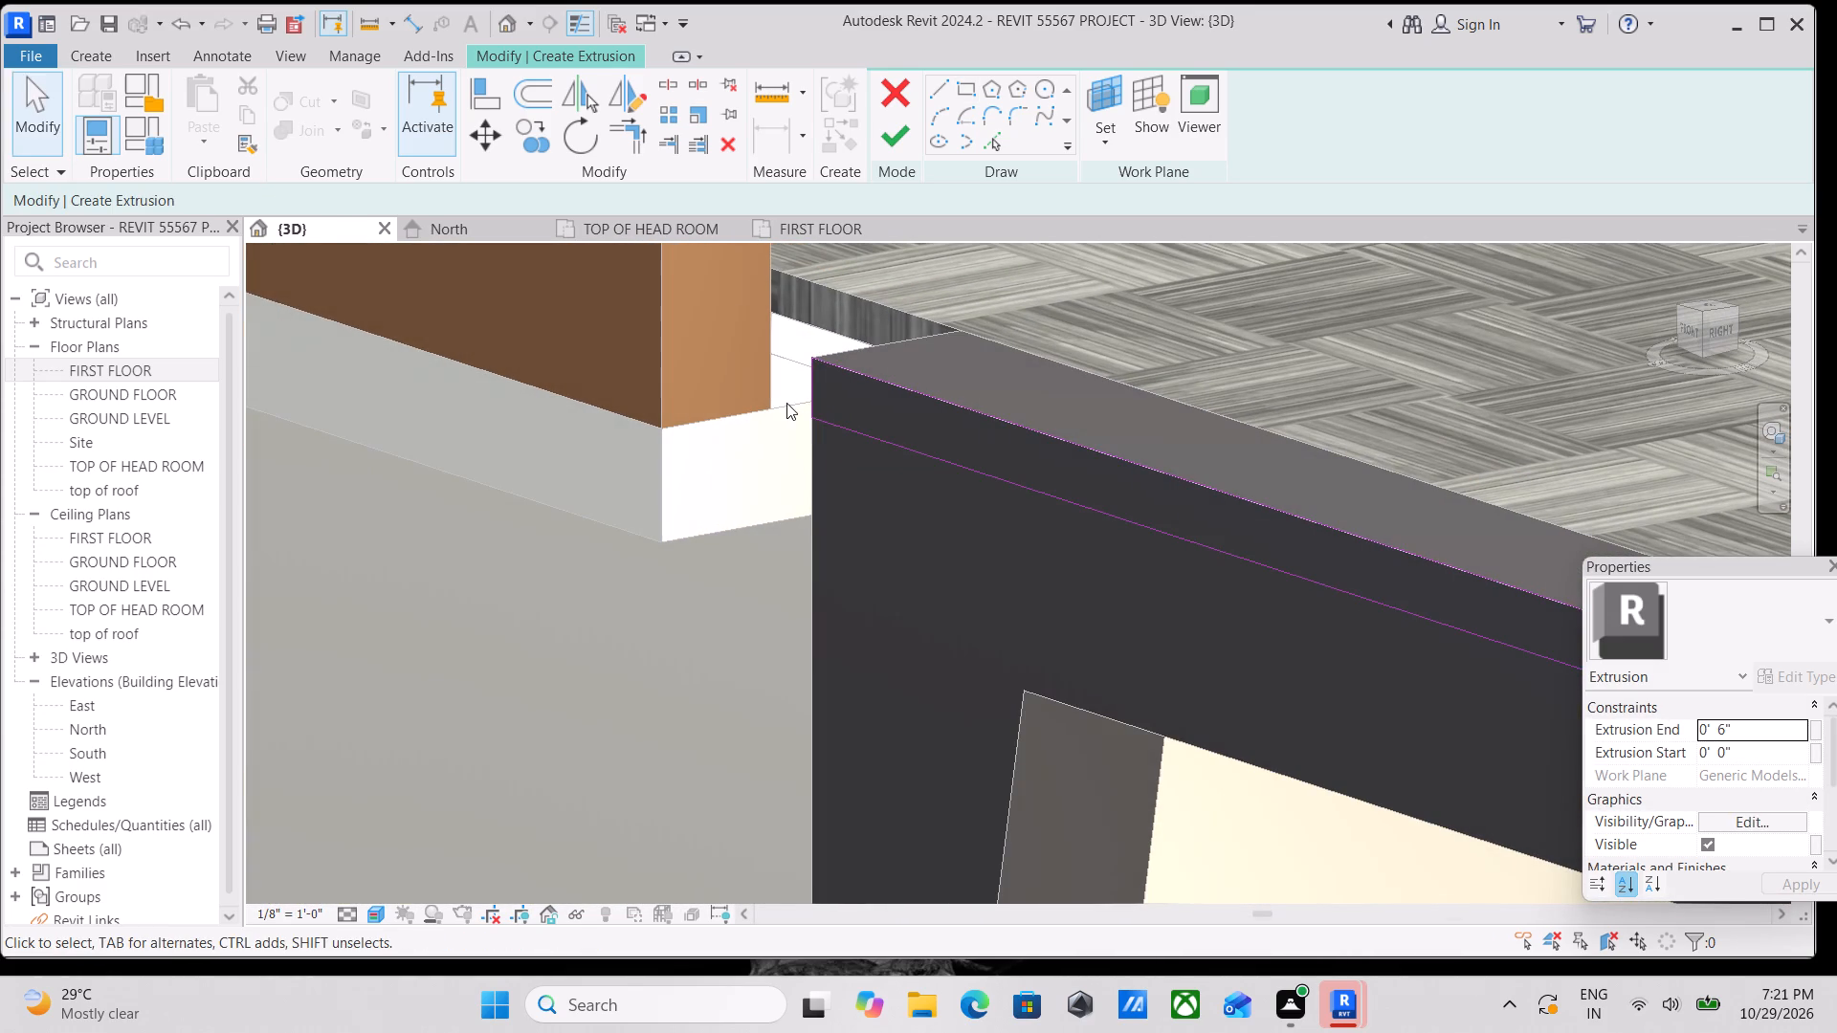
Set the rectangle's height to 4" by moving its lower sketch line.
left_click(818, 396)
scroll(818, 396, "down", 2)
middle_click_drag(818, 396, 802, 393)
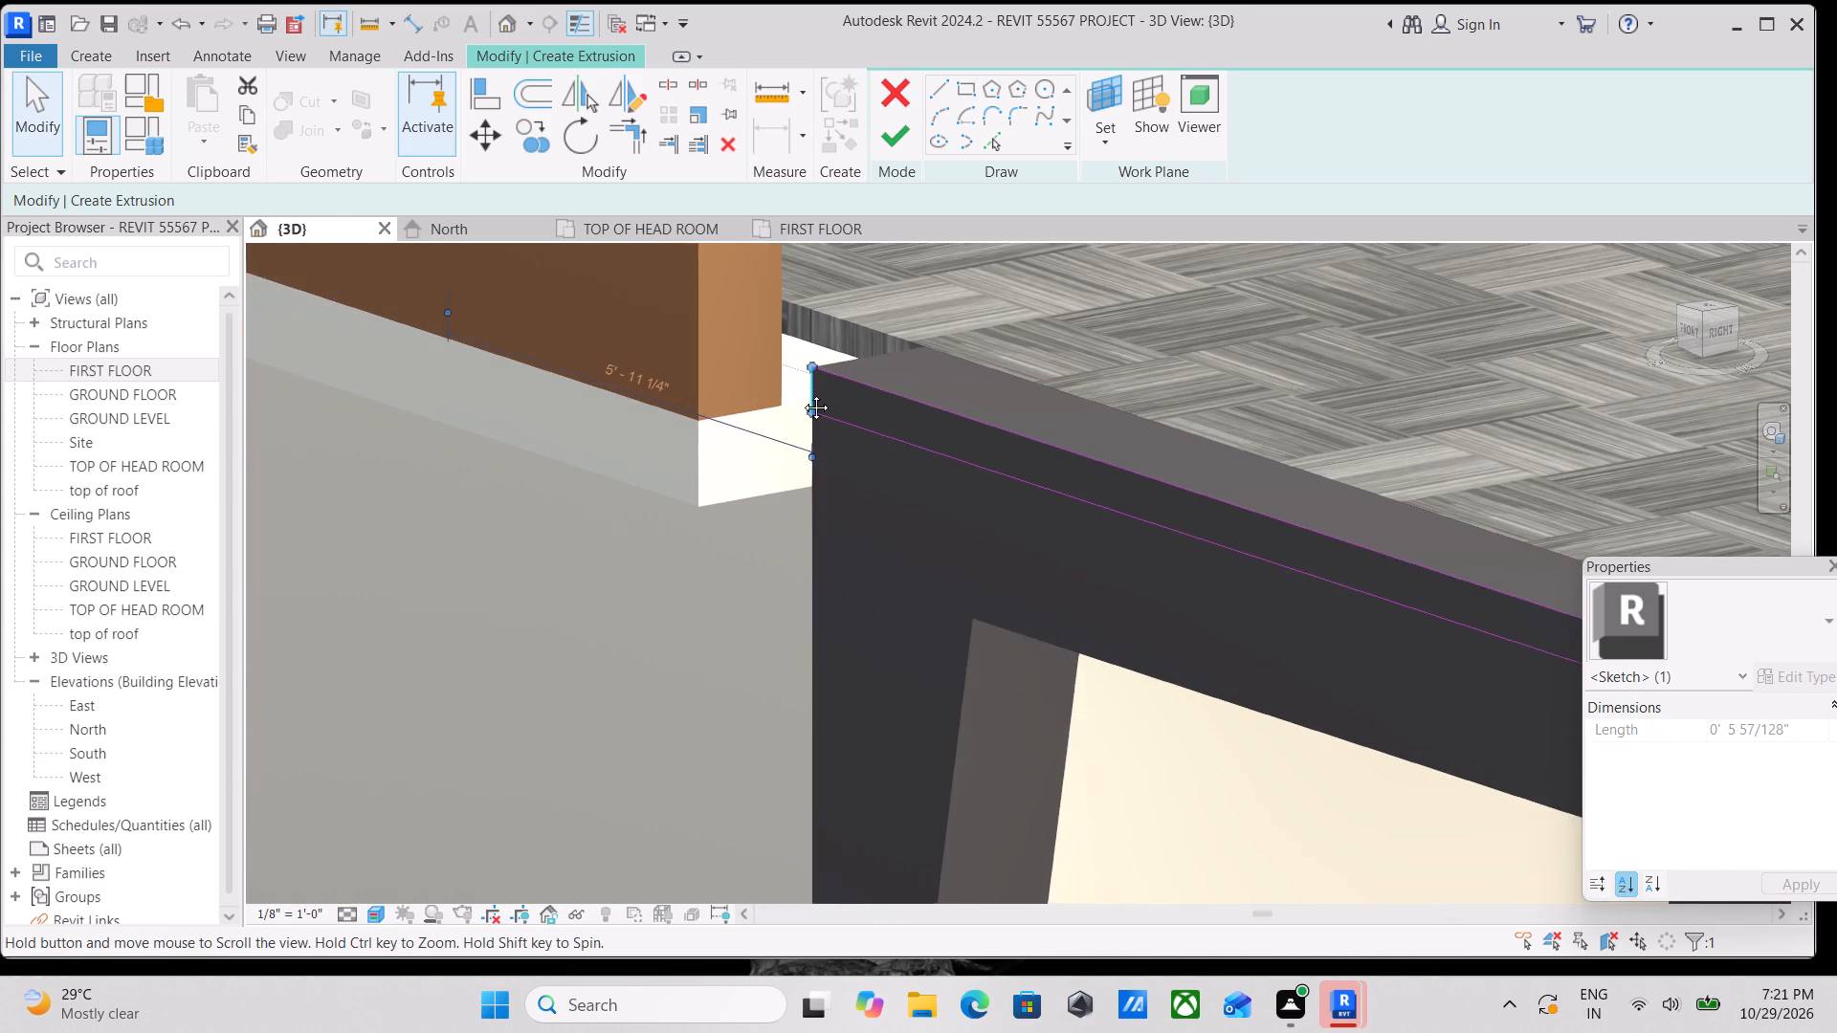
middle_click_drag(802, 393, 703, 371)
key("Escape")
left_click(797, 429)
scroll(855, 422, "down", 1)
middle_click_drag(855, 422, 579, 372)
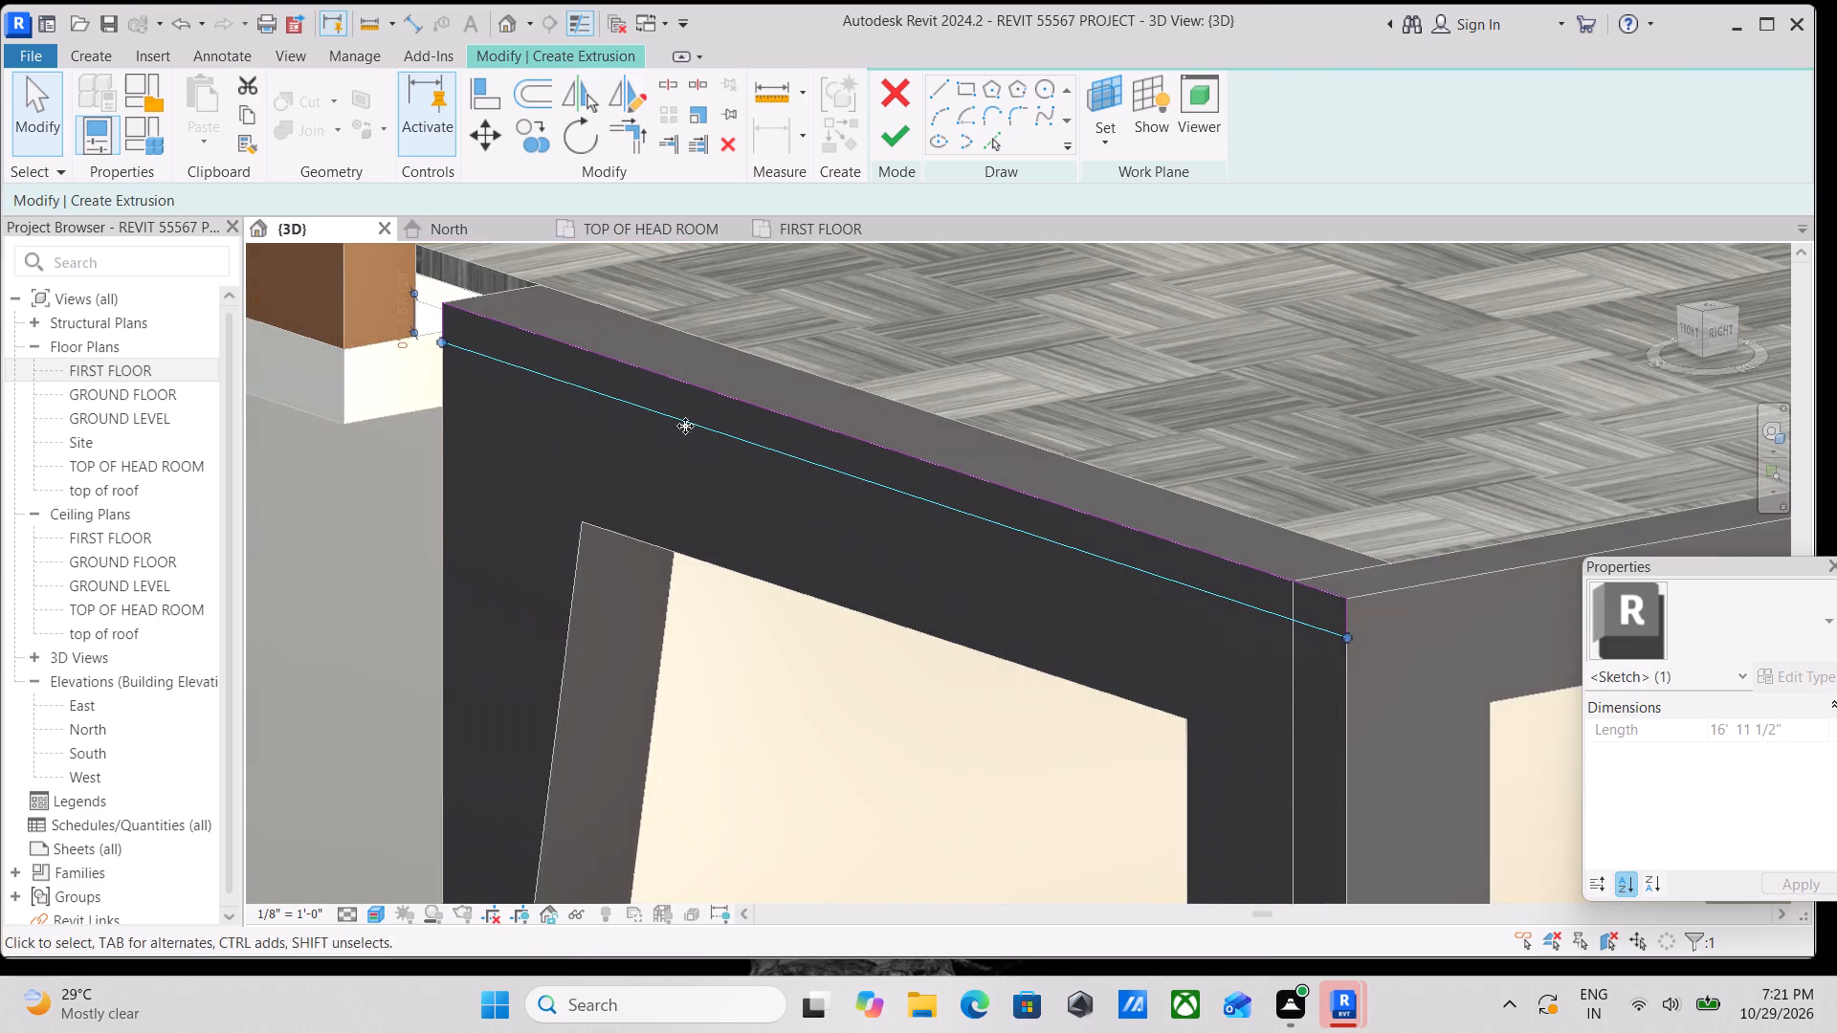
scroll(923, 478, "down", 1)
middle_click_drag(923, 478, 1043, 507)
scroll(610, 364, "up", 6)
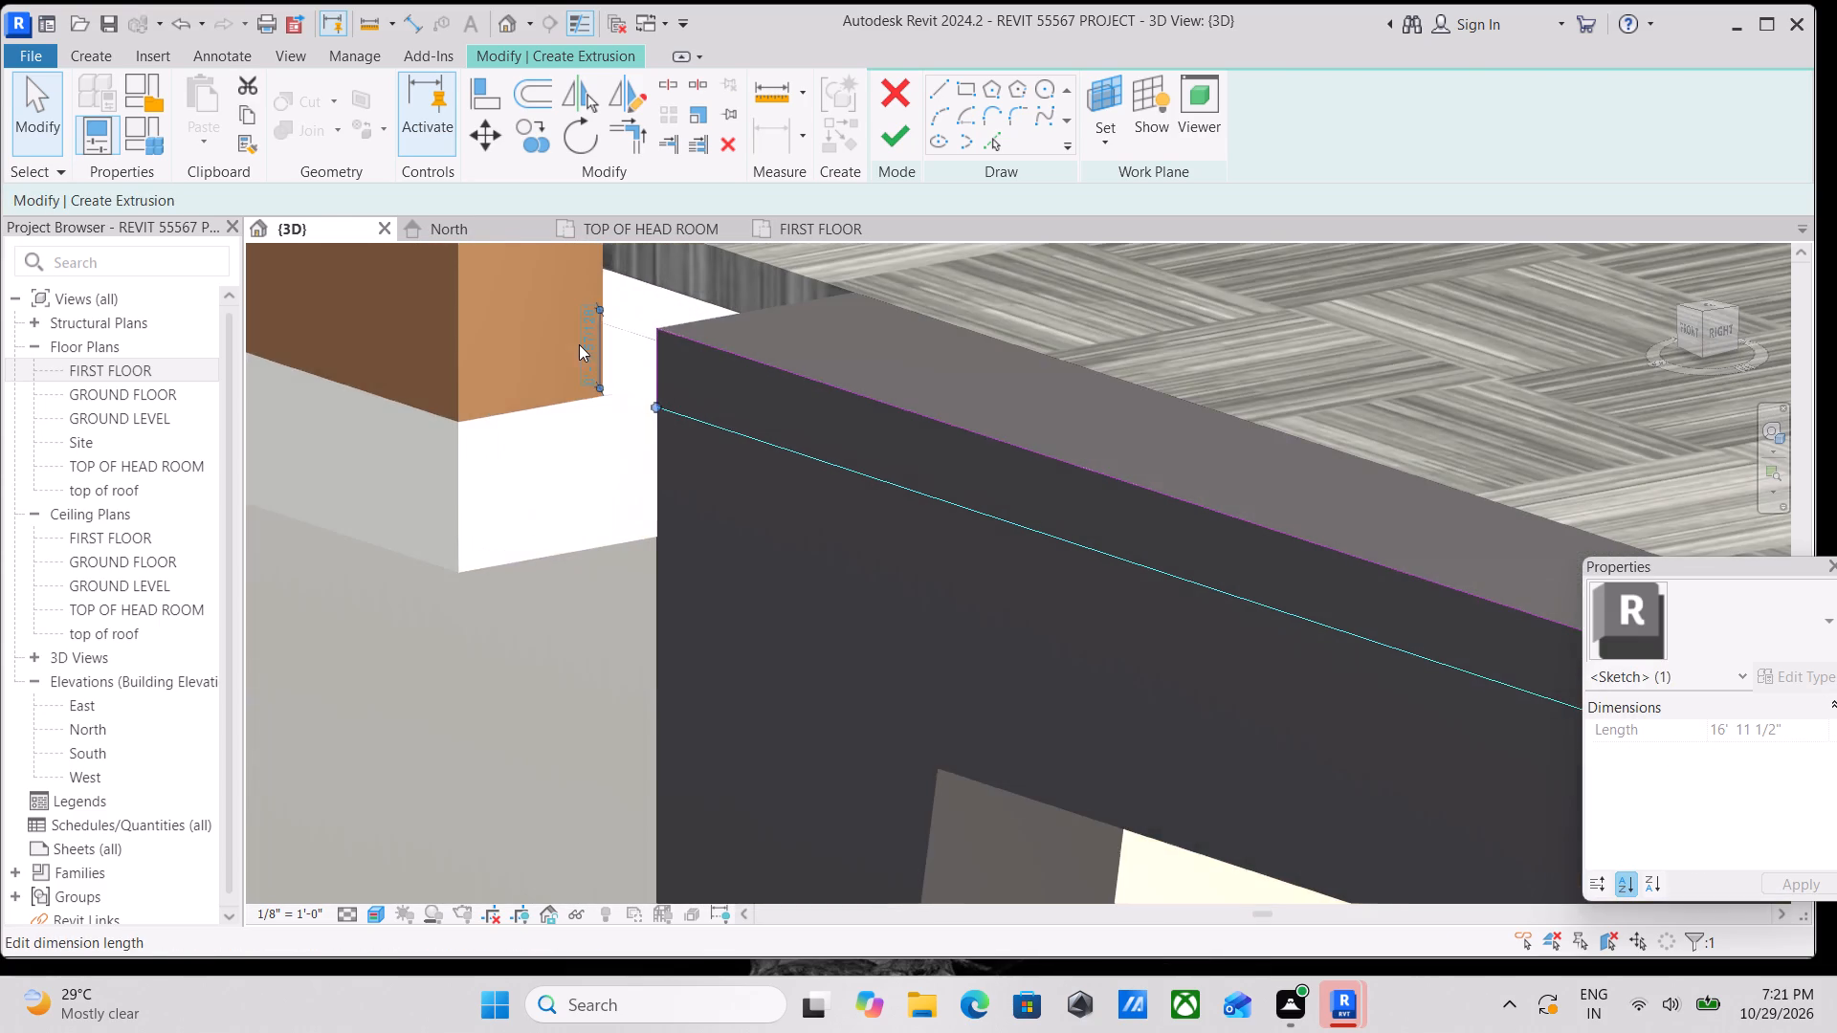
scroll(579, 344, "up", 4)
scroll(587, 351, "down", 3)
left_click(596, 347)
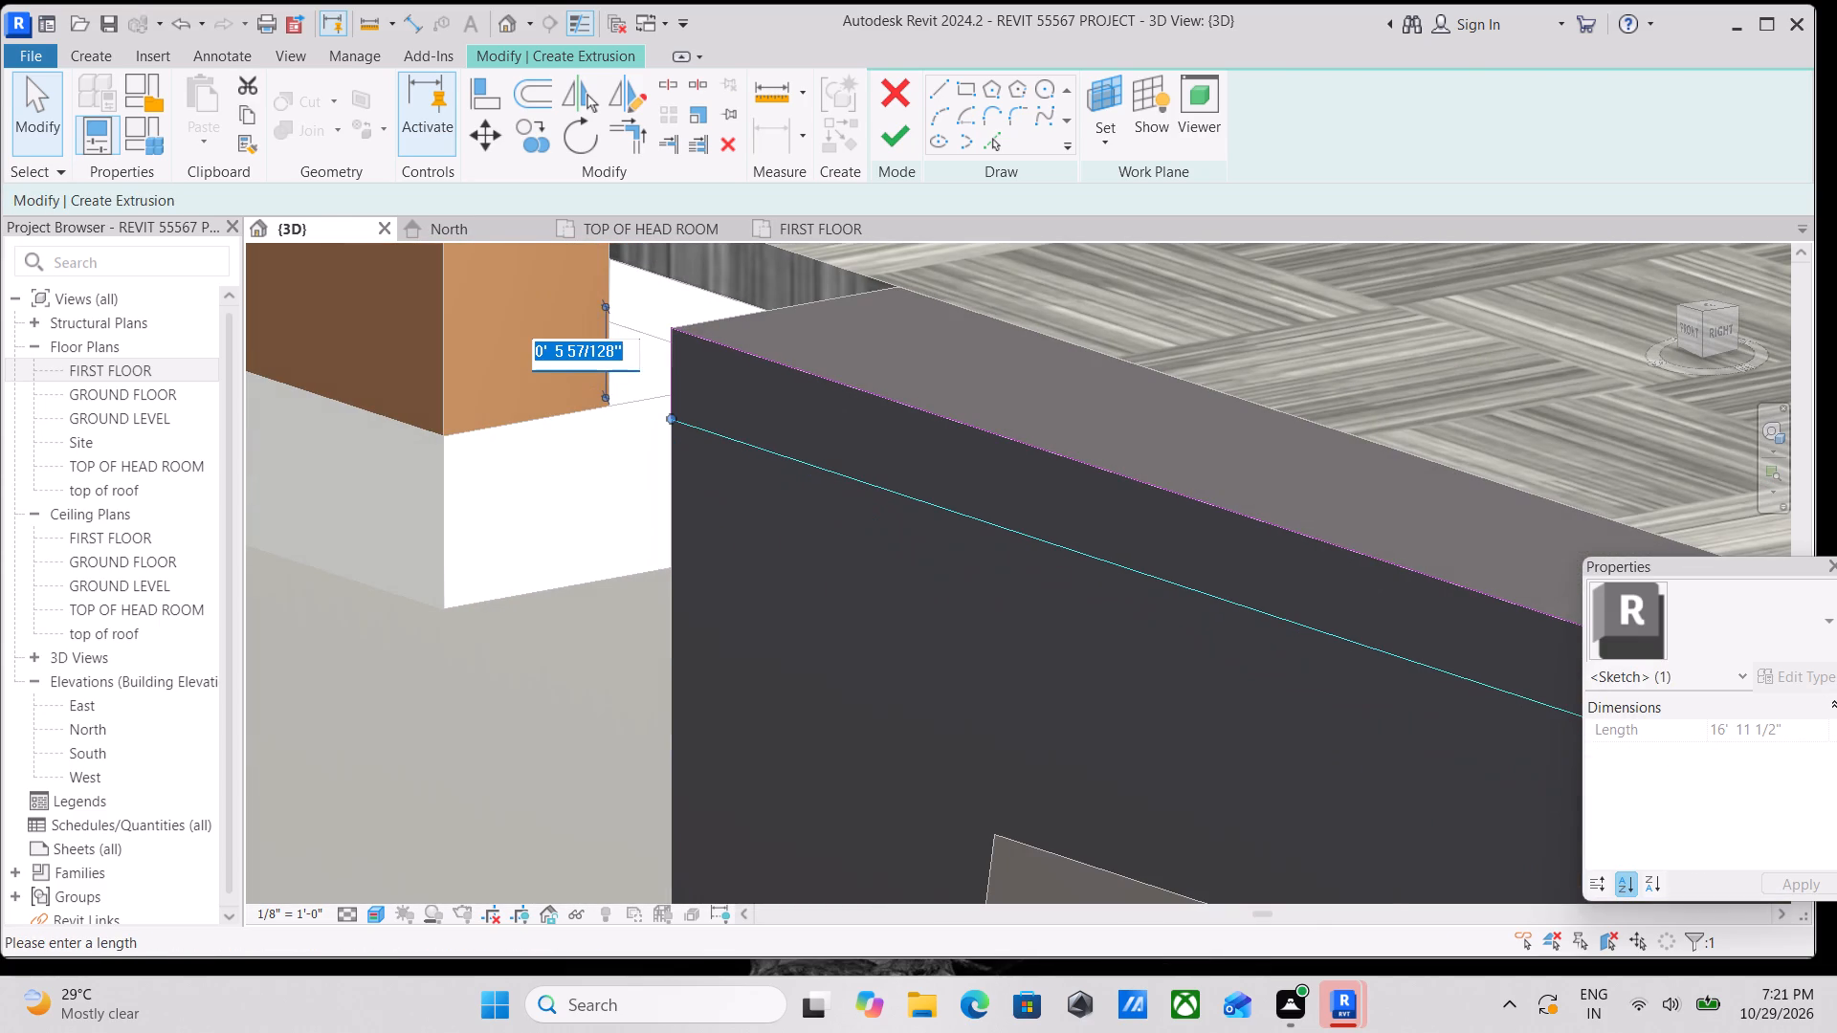
key("4")
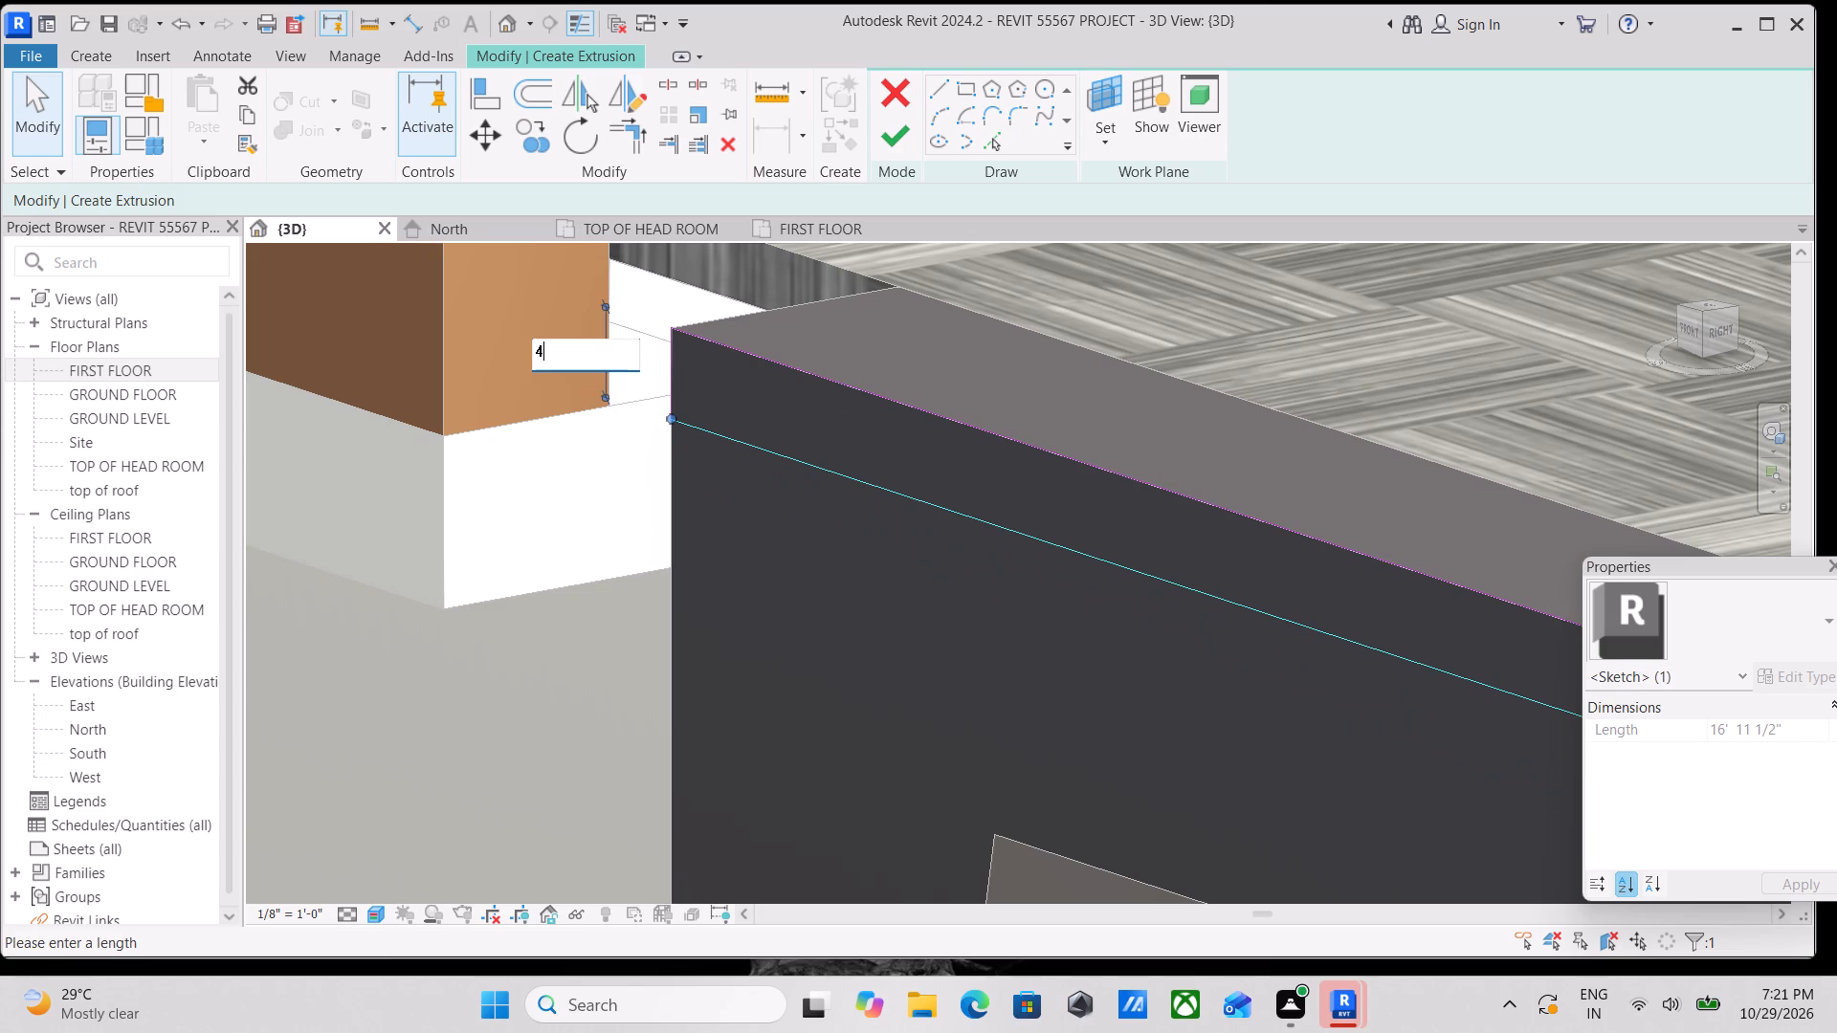
key("shift+quotedbl")
key("Return")
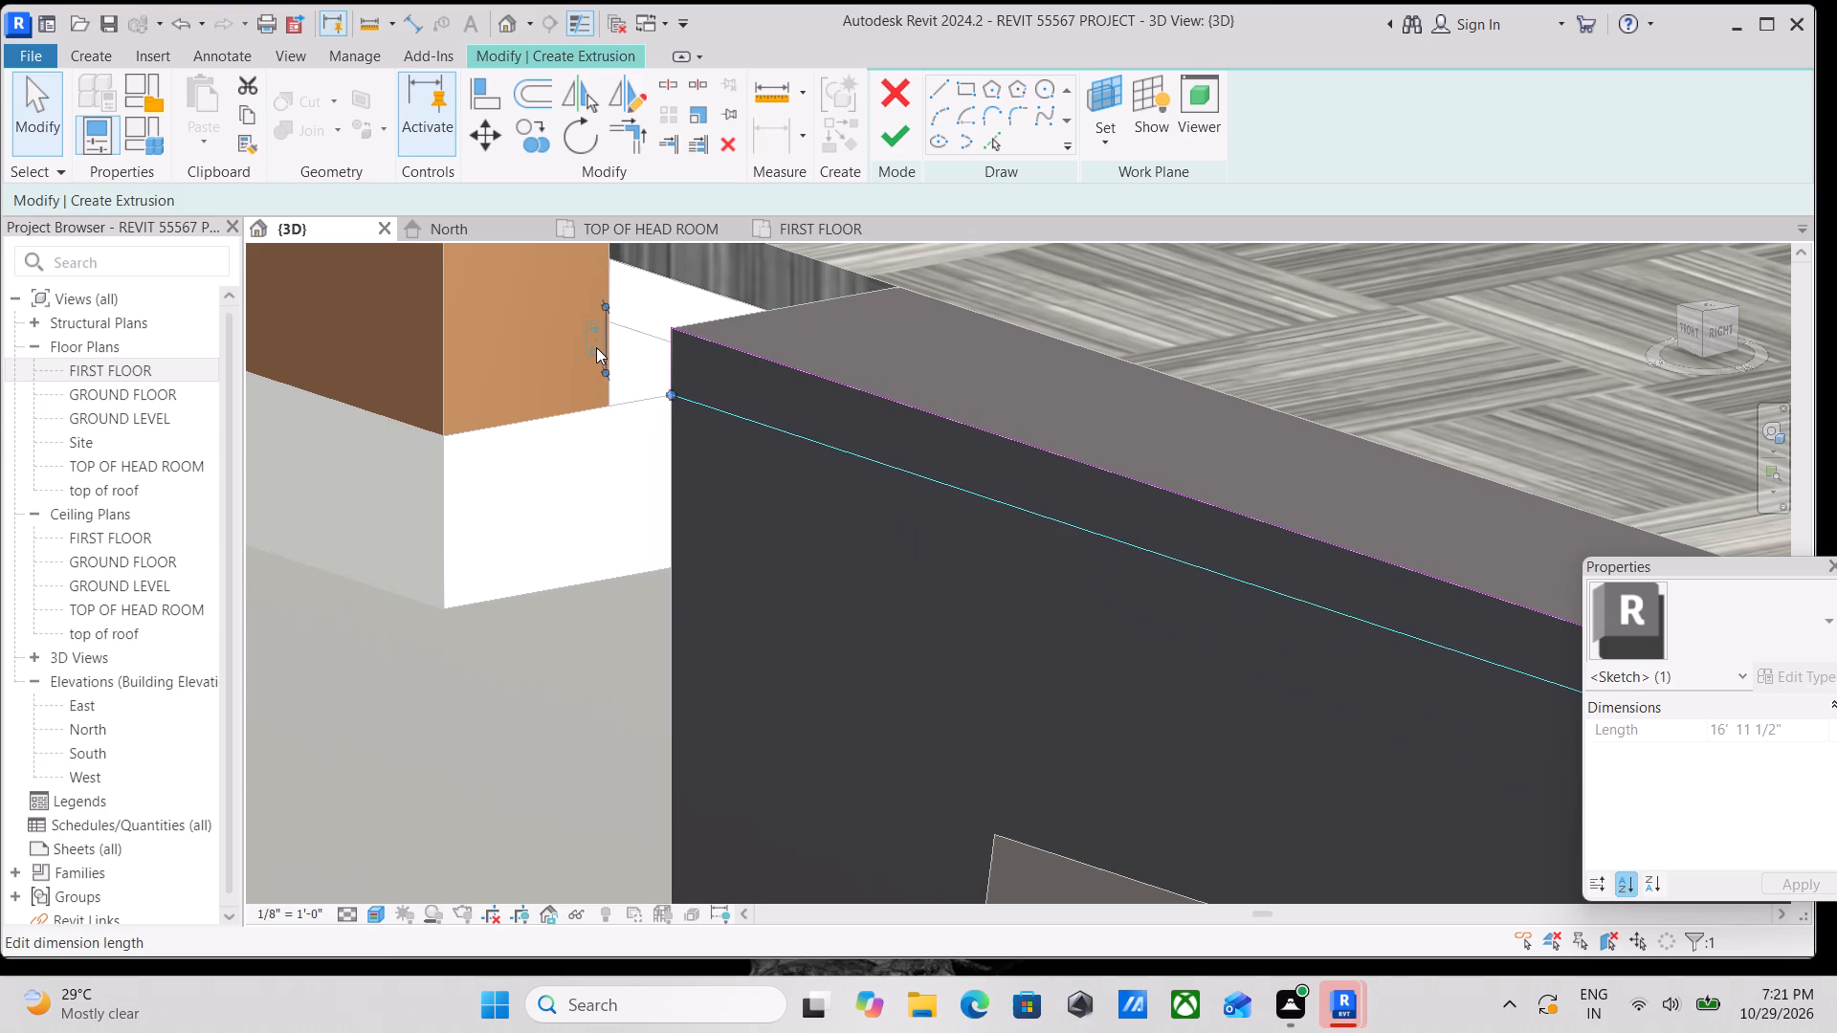
key("Escape")
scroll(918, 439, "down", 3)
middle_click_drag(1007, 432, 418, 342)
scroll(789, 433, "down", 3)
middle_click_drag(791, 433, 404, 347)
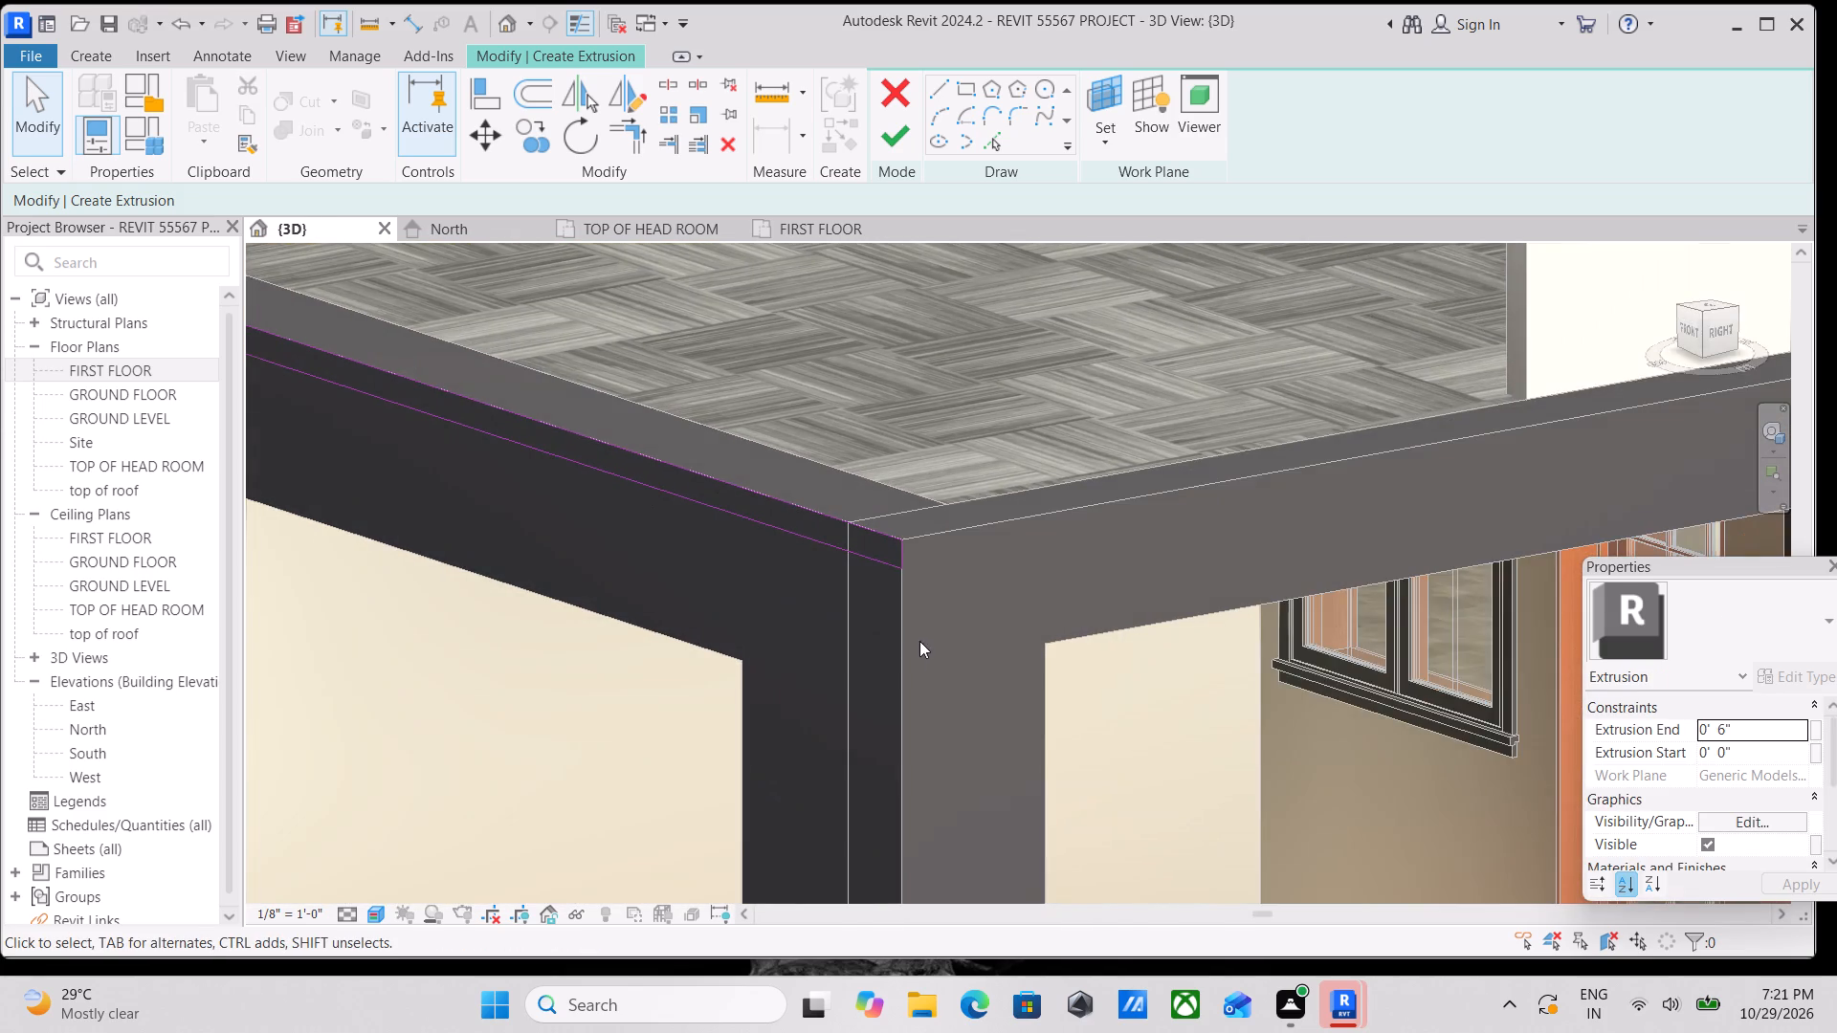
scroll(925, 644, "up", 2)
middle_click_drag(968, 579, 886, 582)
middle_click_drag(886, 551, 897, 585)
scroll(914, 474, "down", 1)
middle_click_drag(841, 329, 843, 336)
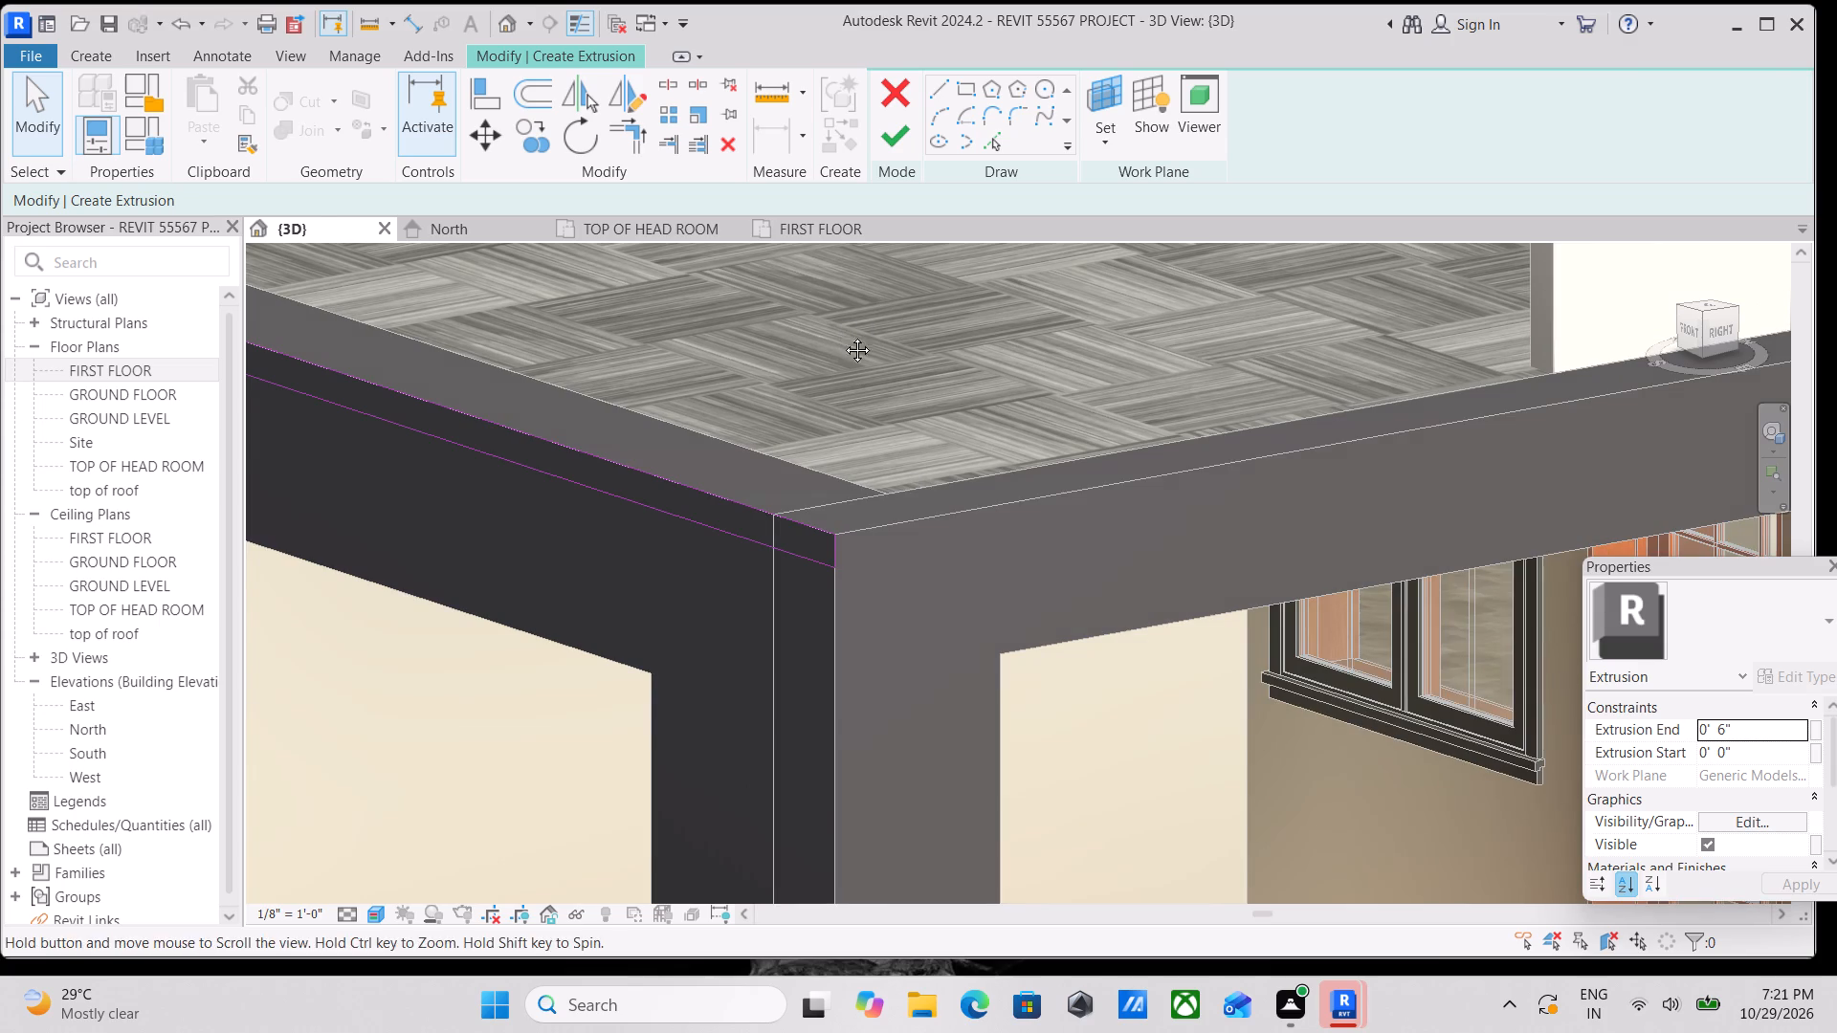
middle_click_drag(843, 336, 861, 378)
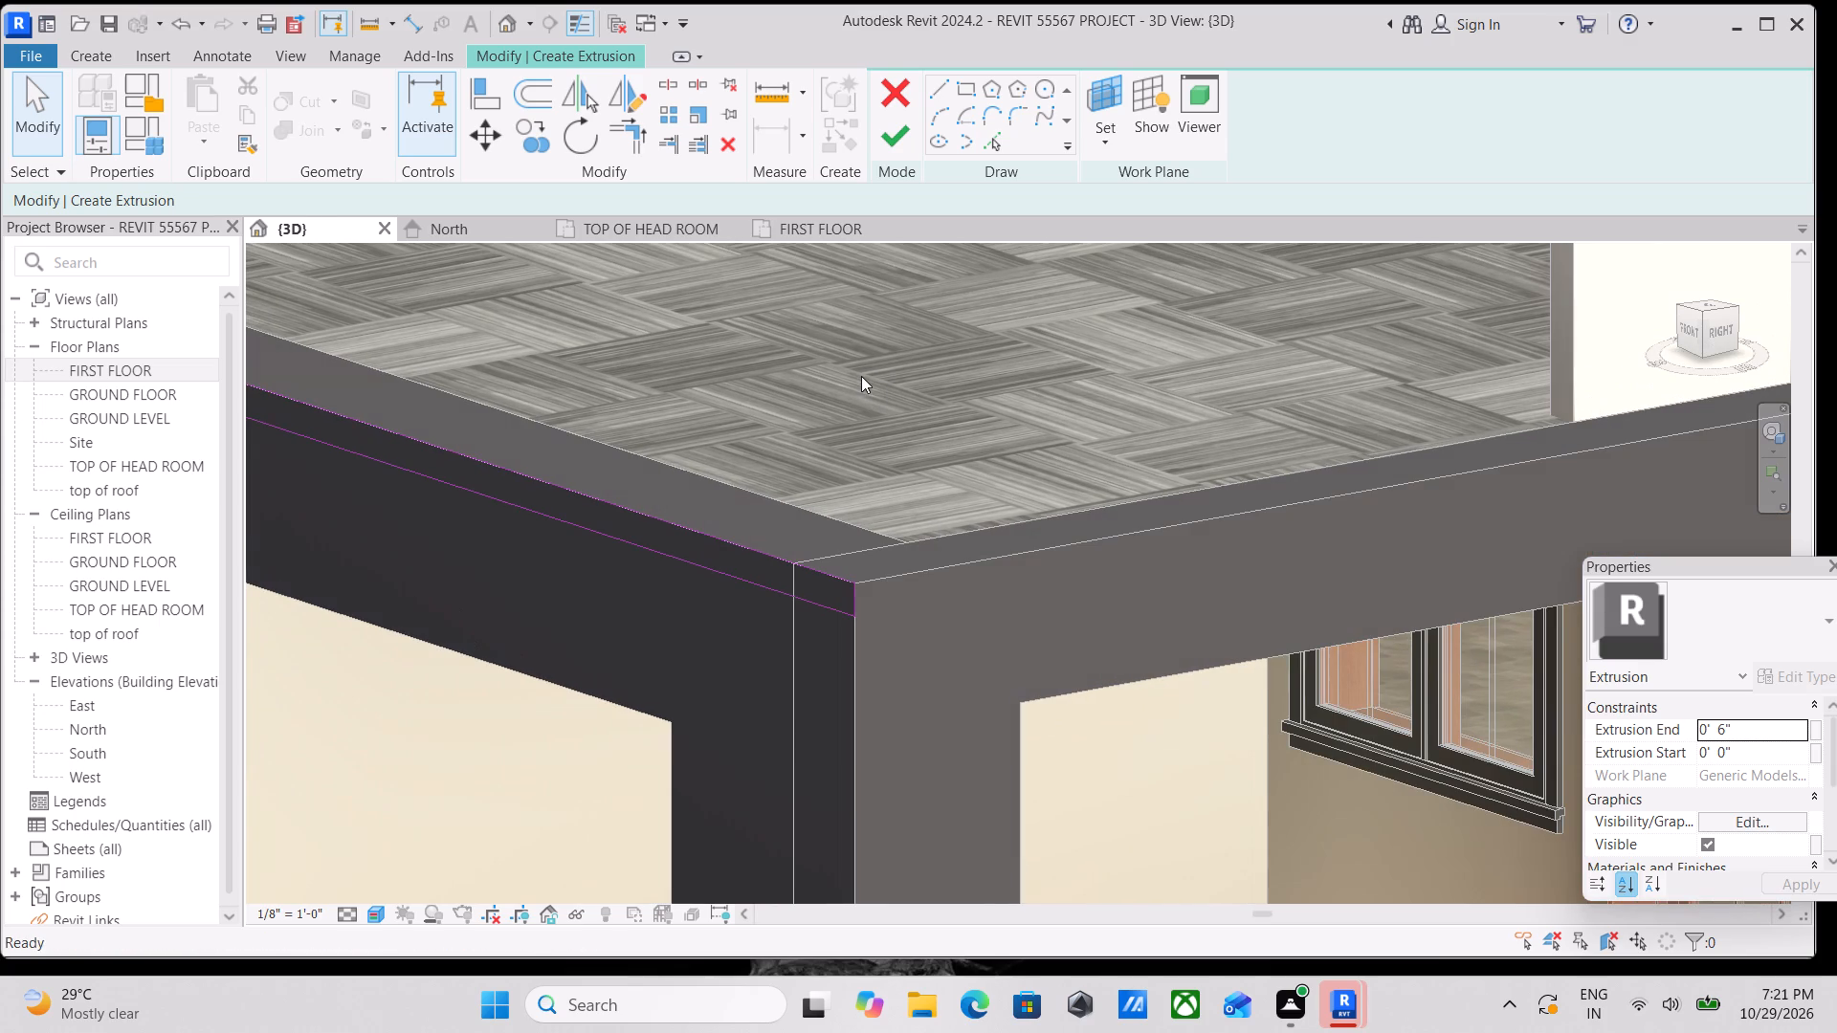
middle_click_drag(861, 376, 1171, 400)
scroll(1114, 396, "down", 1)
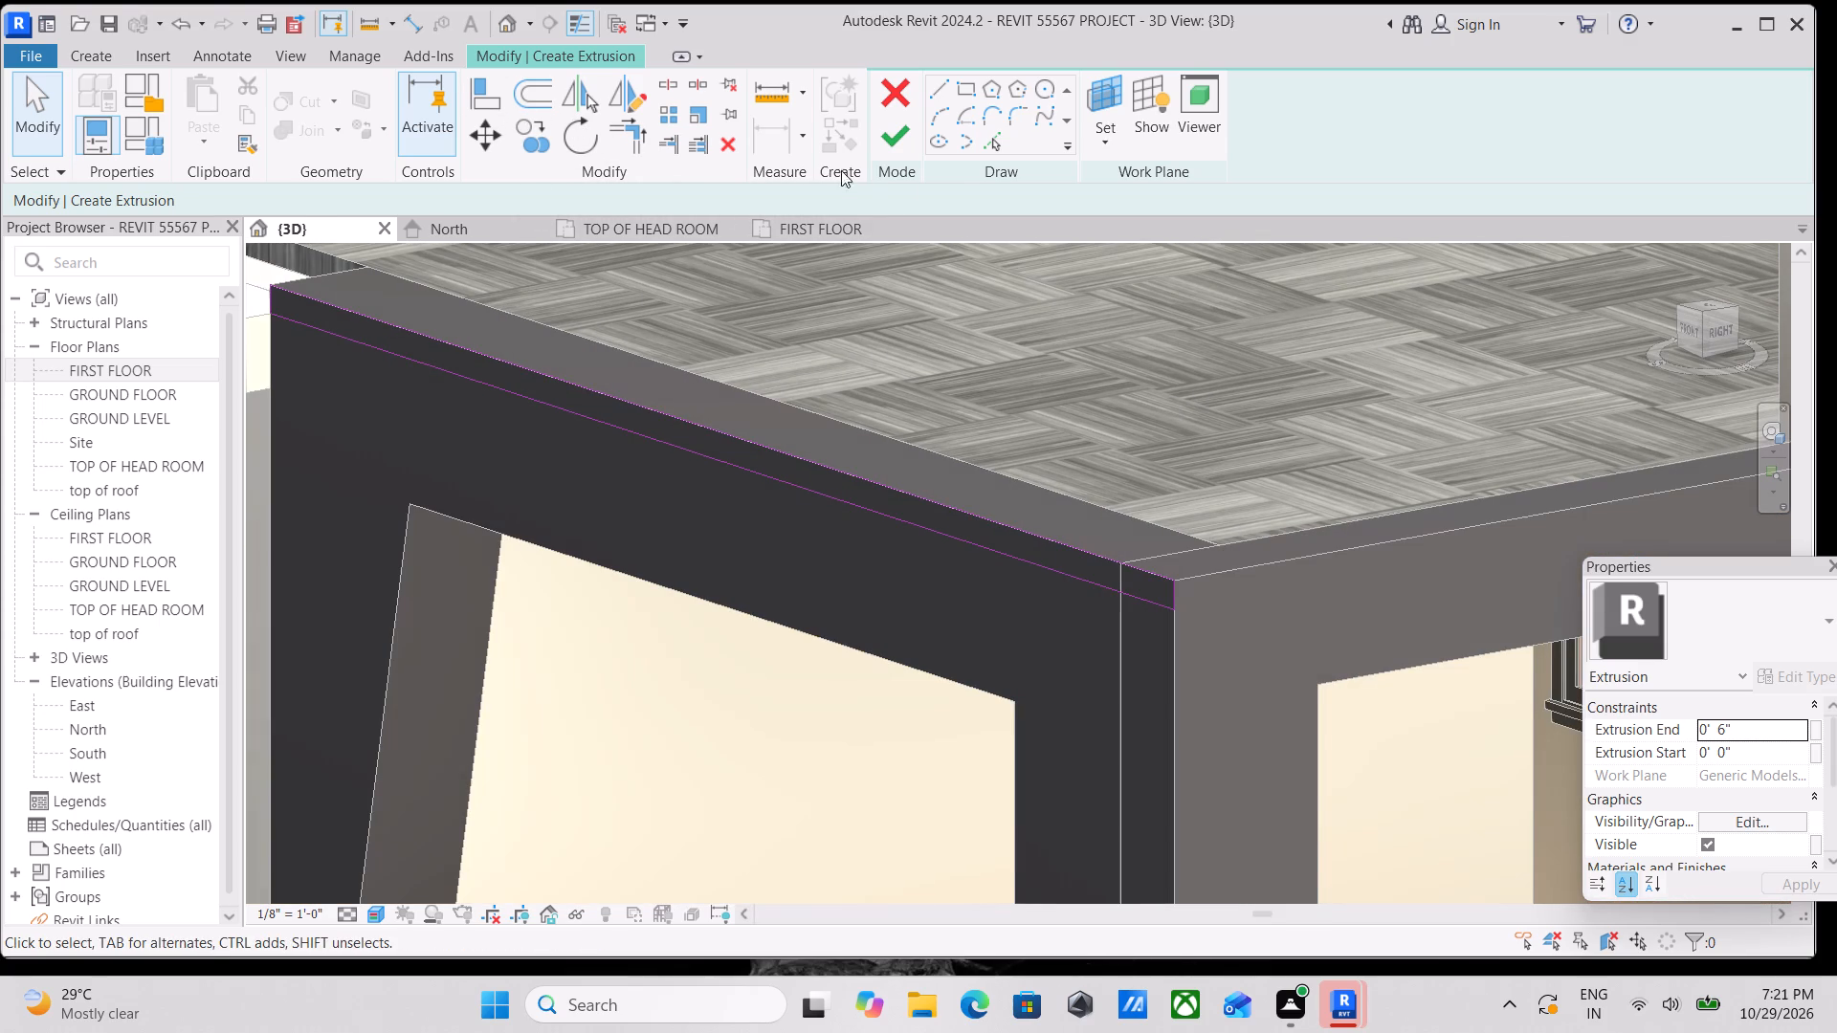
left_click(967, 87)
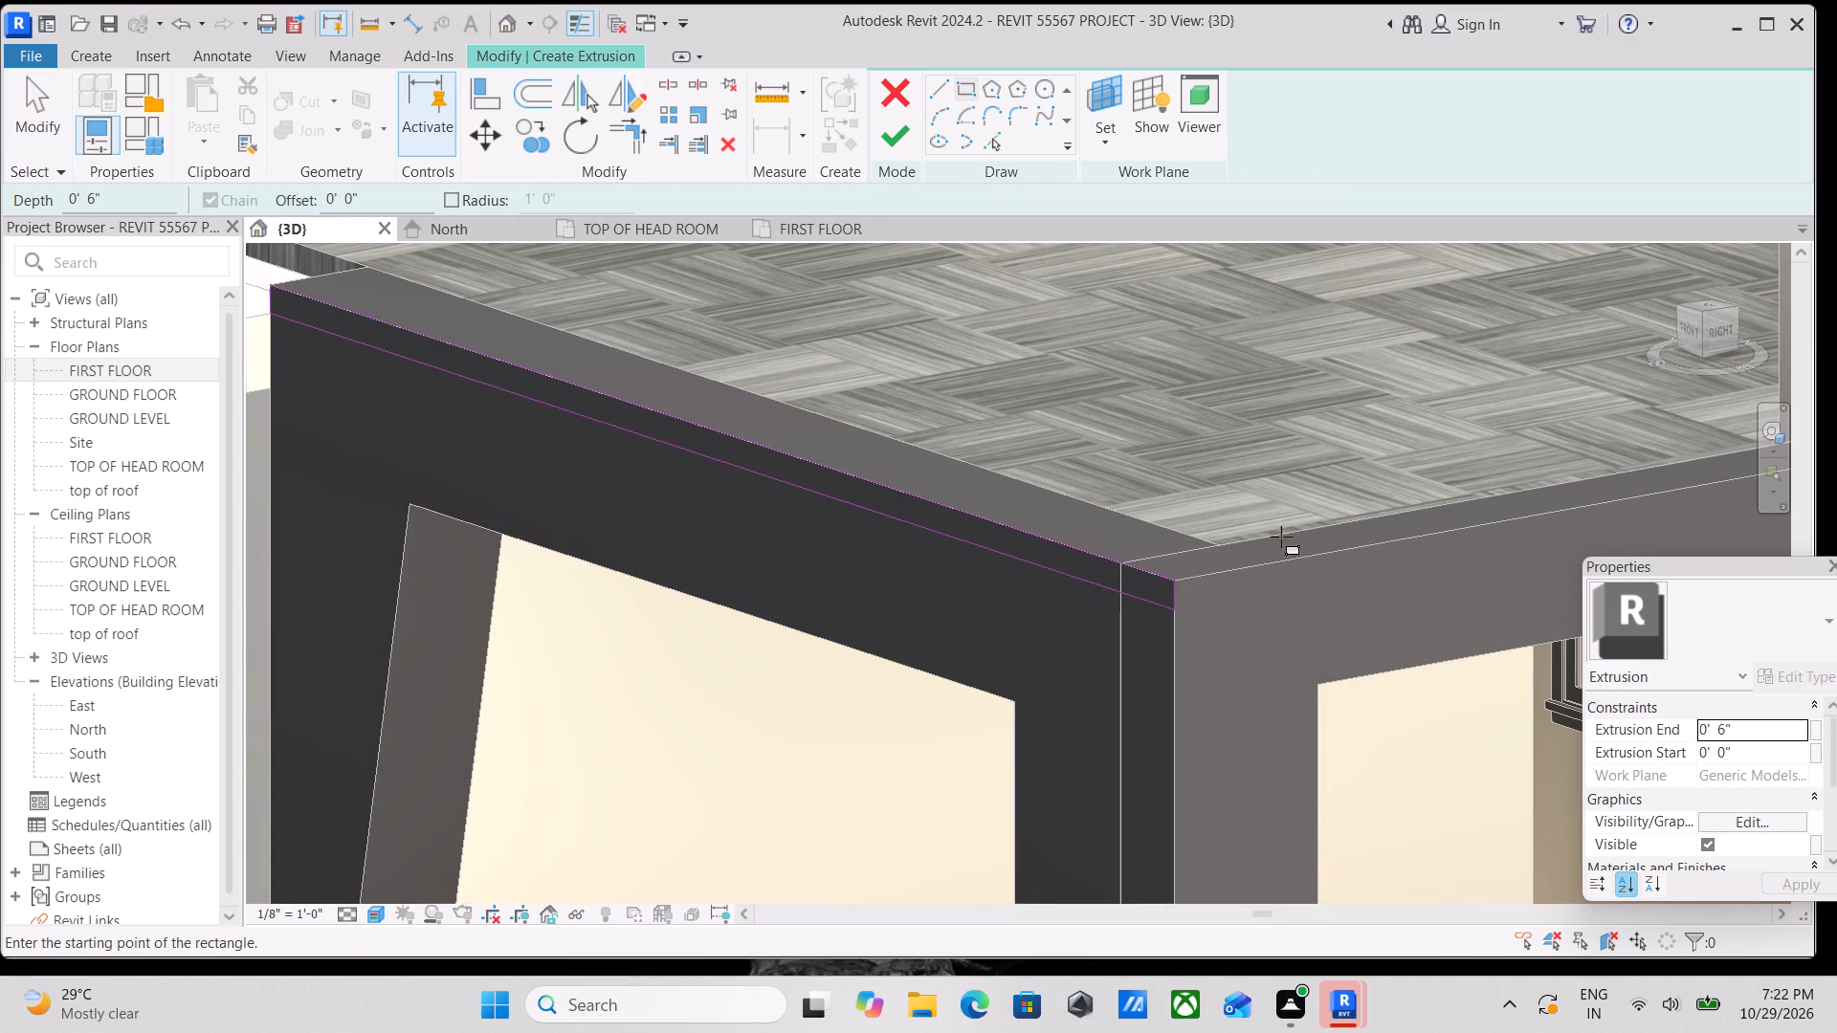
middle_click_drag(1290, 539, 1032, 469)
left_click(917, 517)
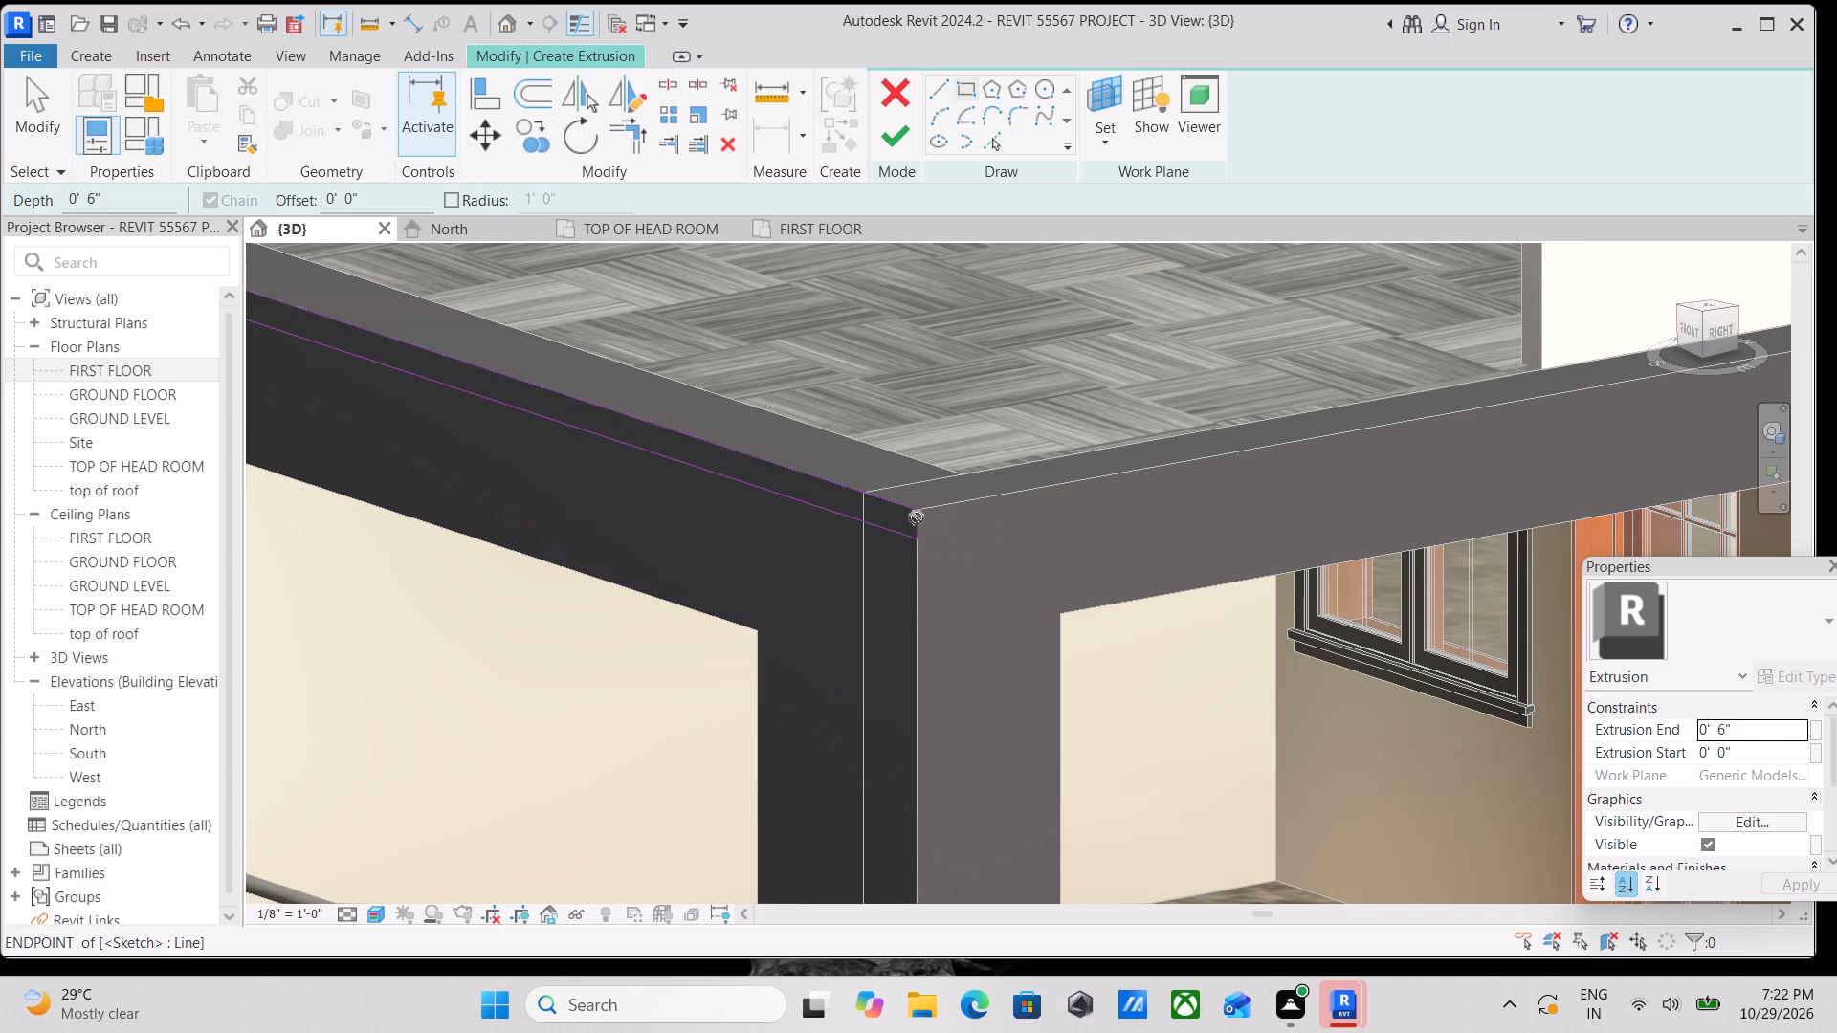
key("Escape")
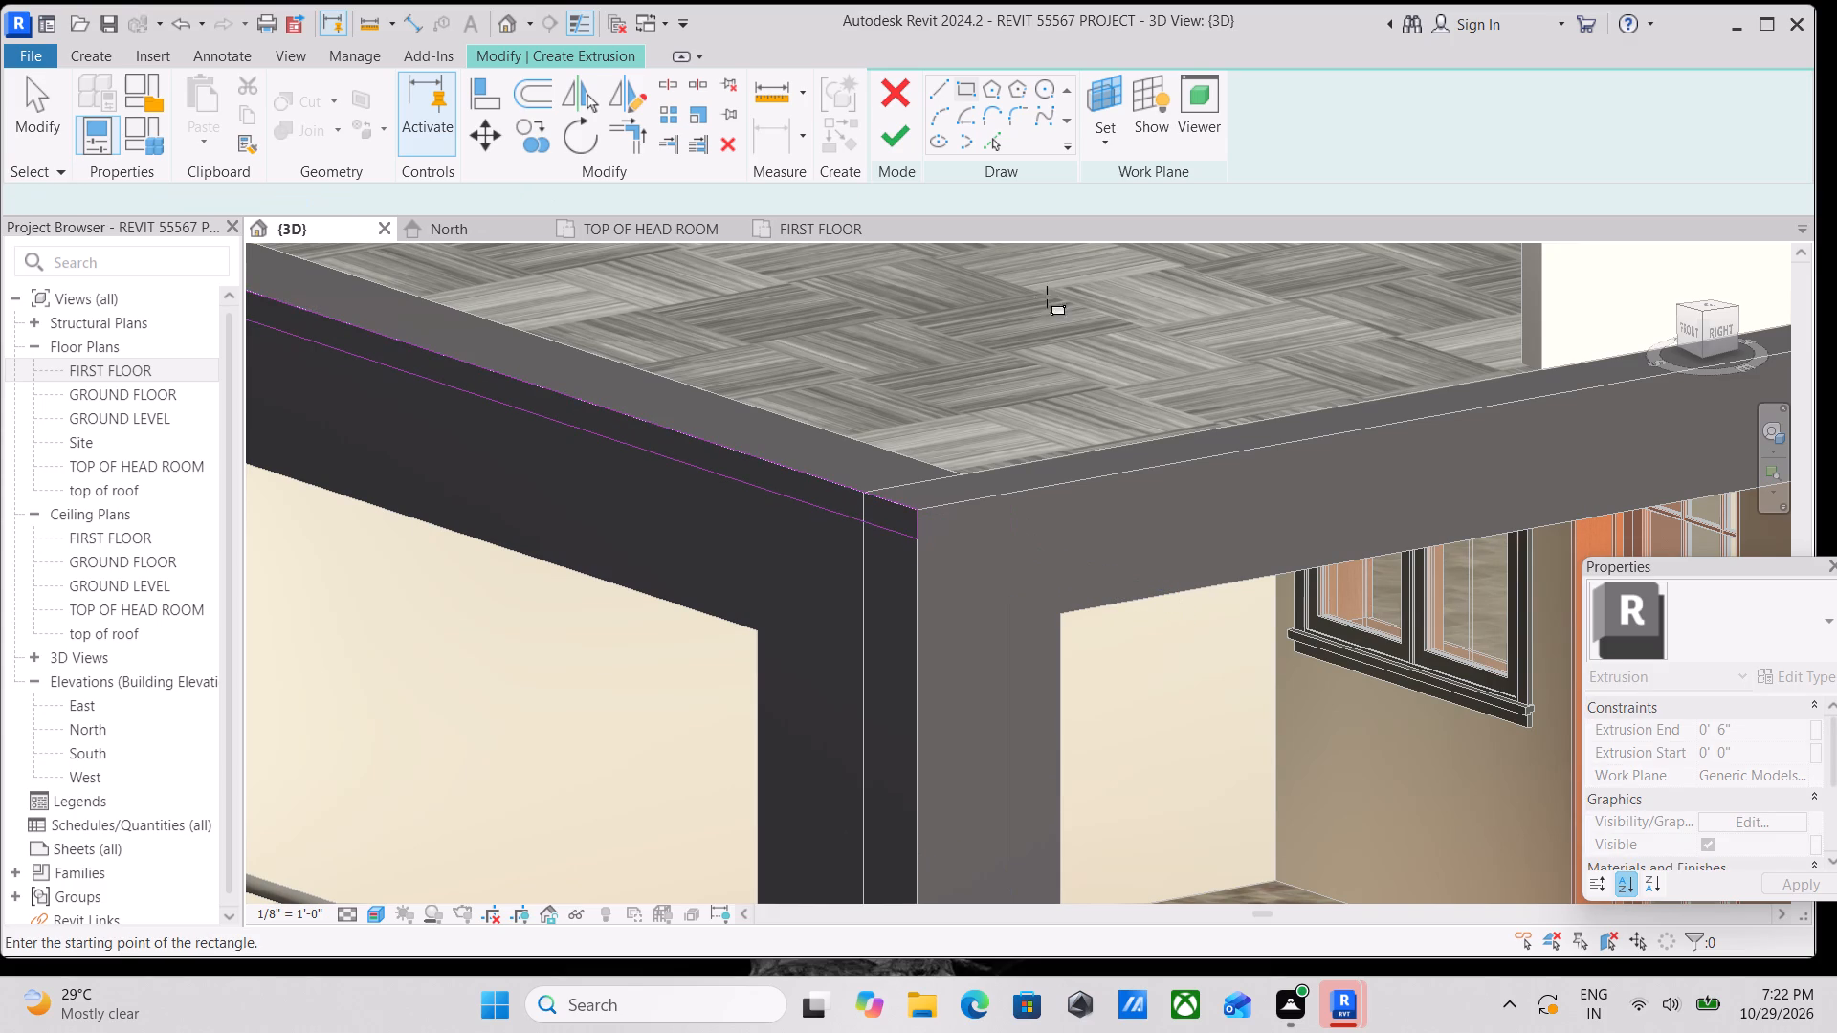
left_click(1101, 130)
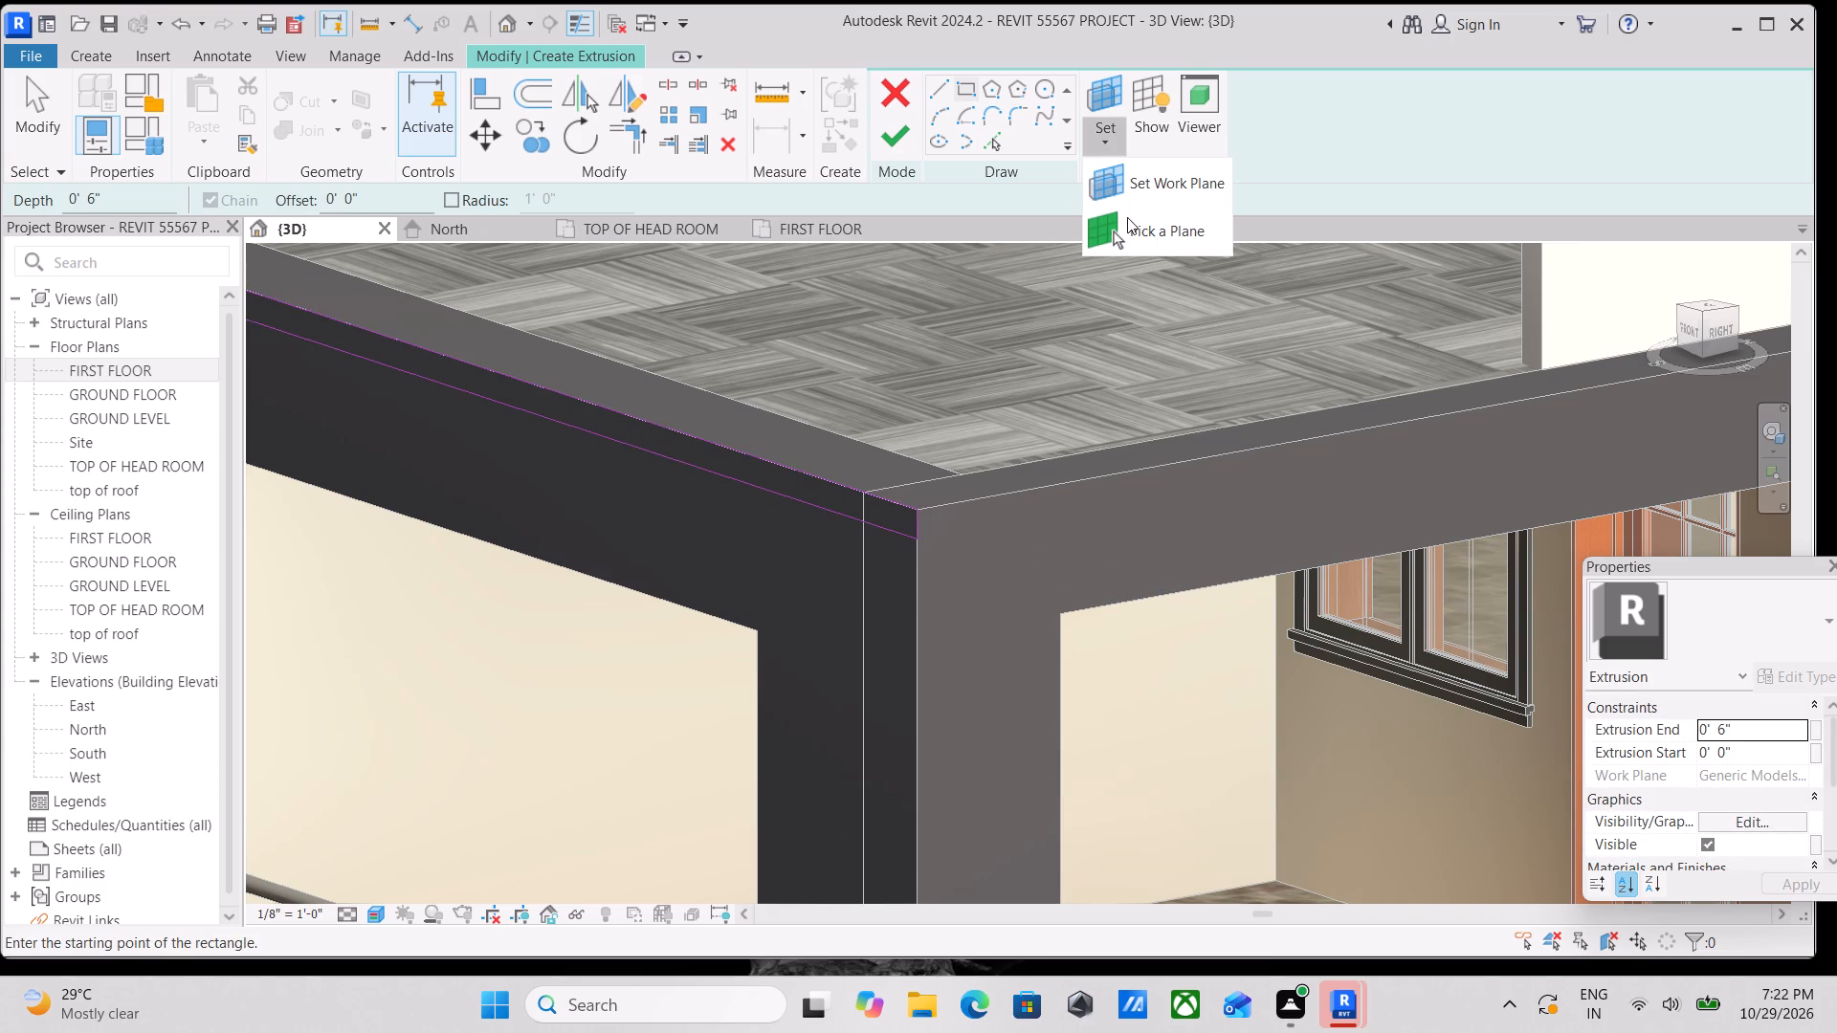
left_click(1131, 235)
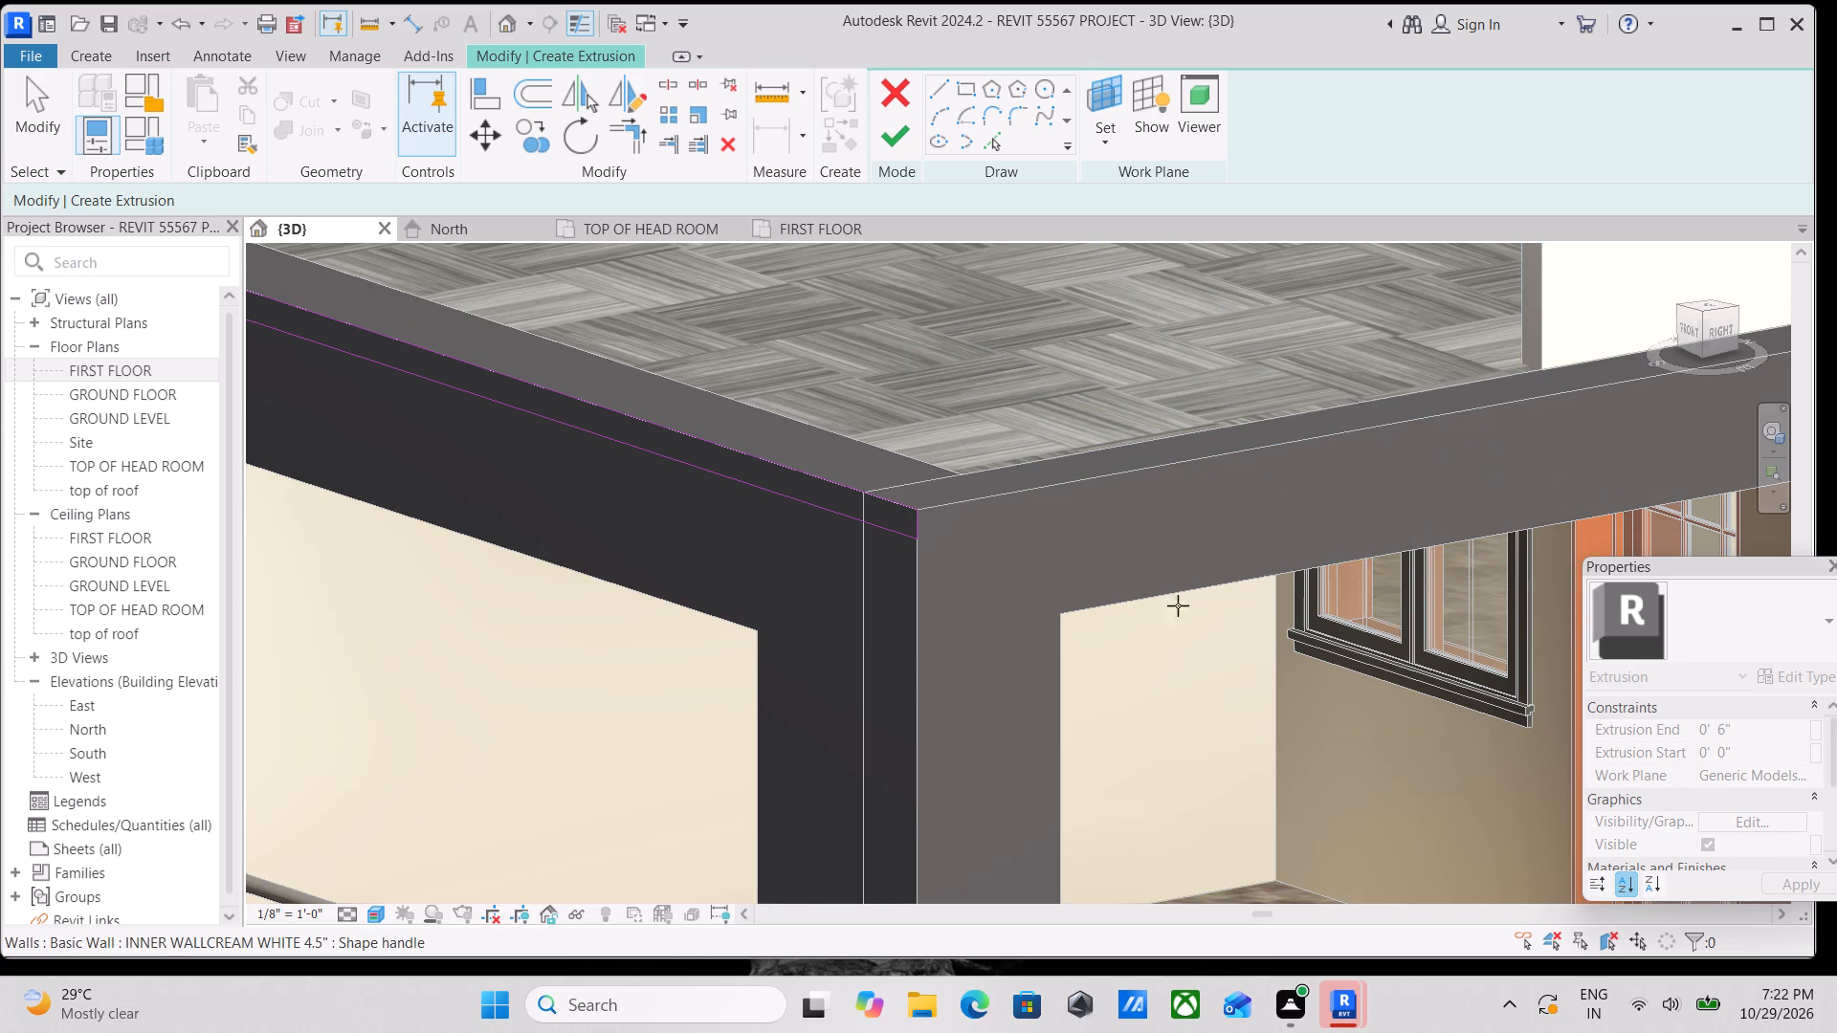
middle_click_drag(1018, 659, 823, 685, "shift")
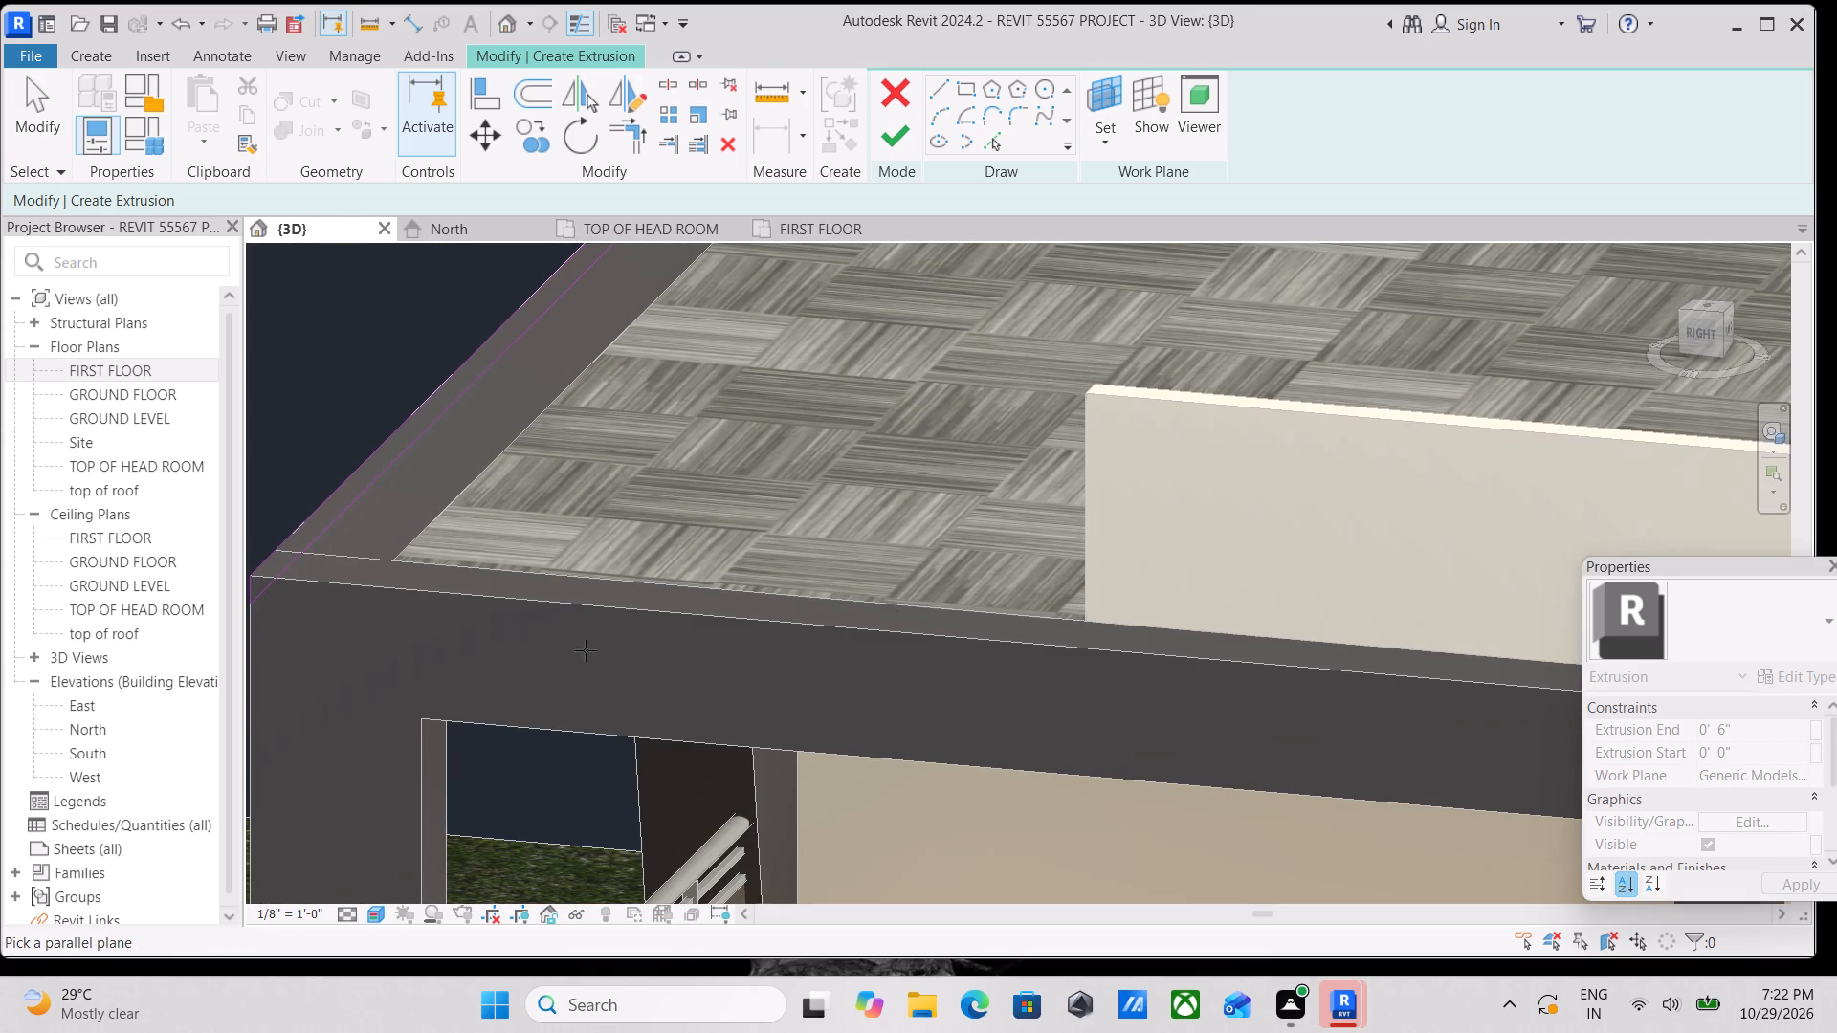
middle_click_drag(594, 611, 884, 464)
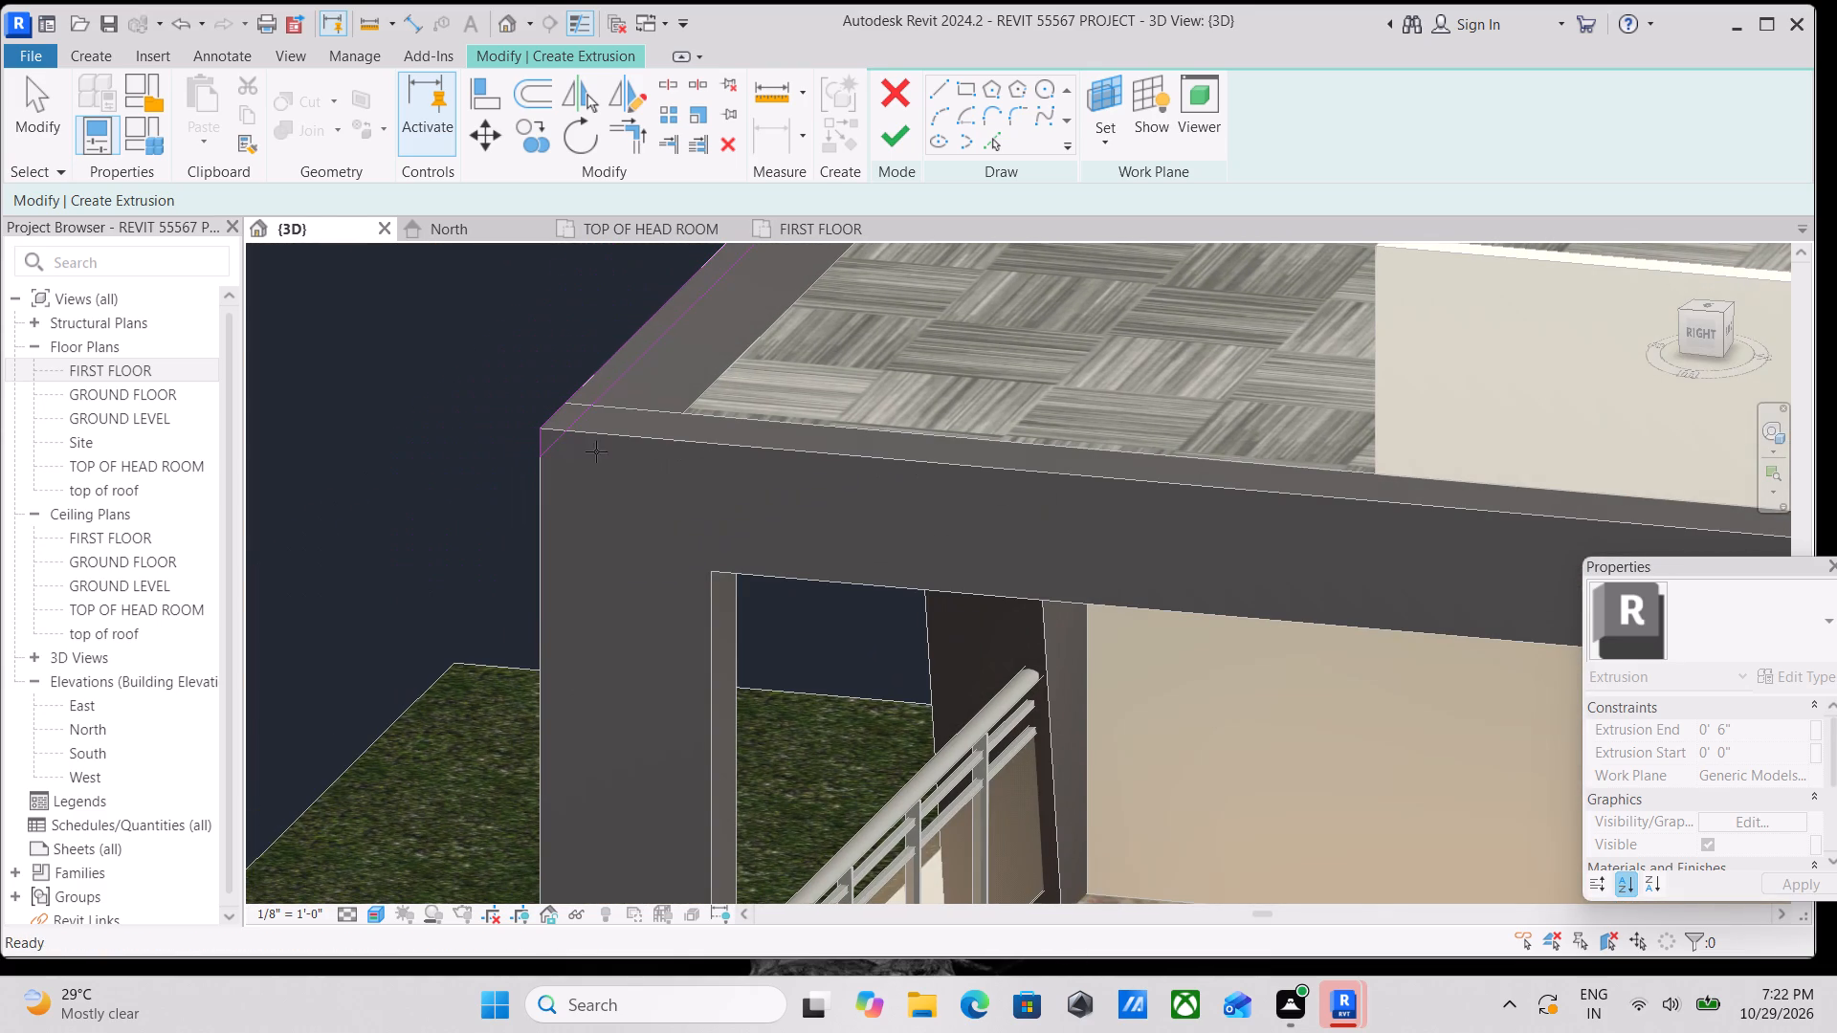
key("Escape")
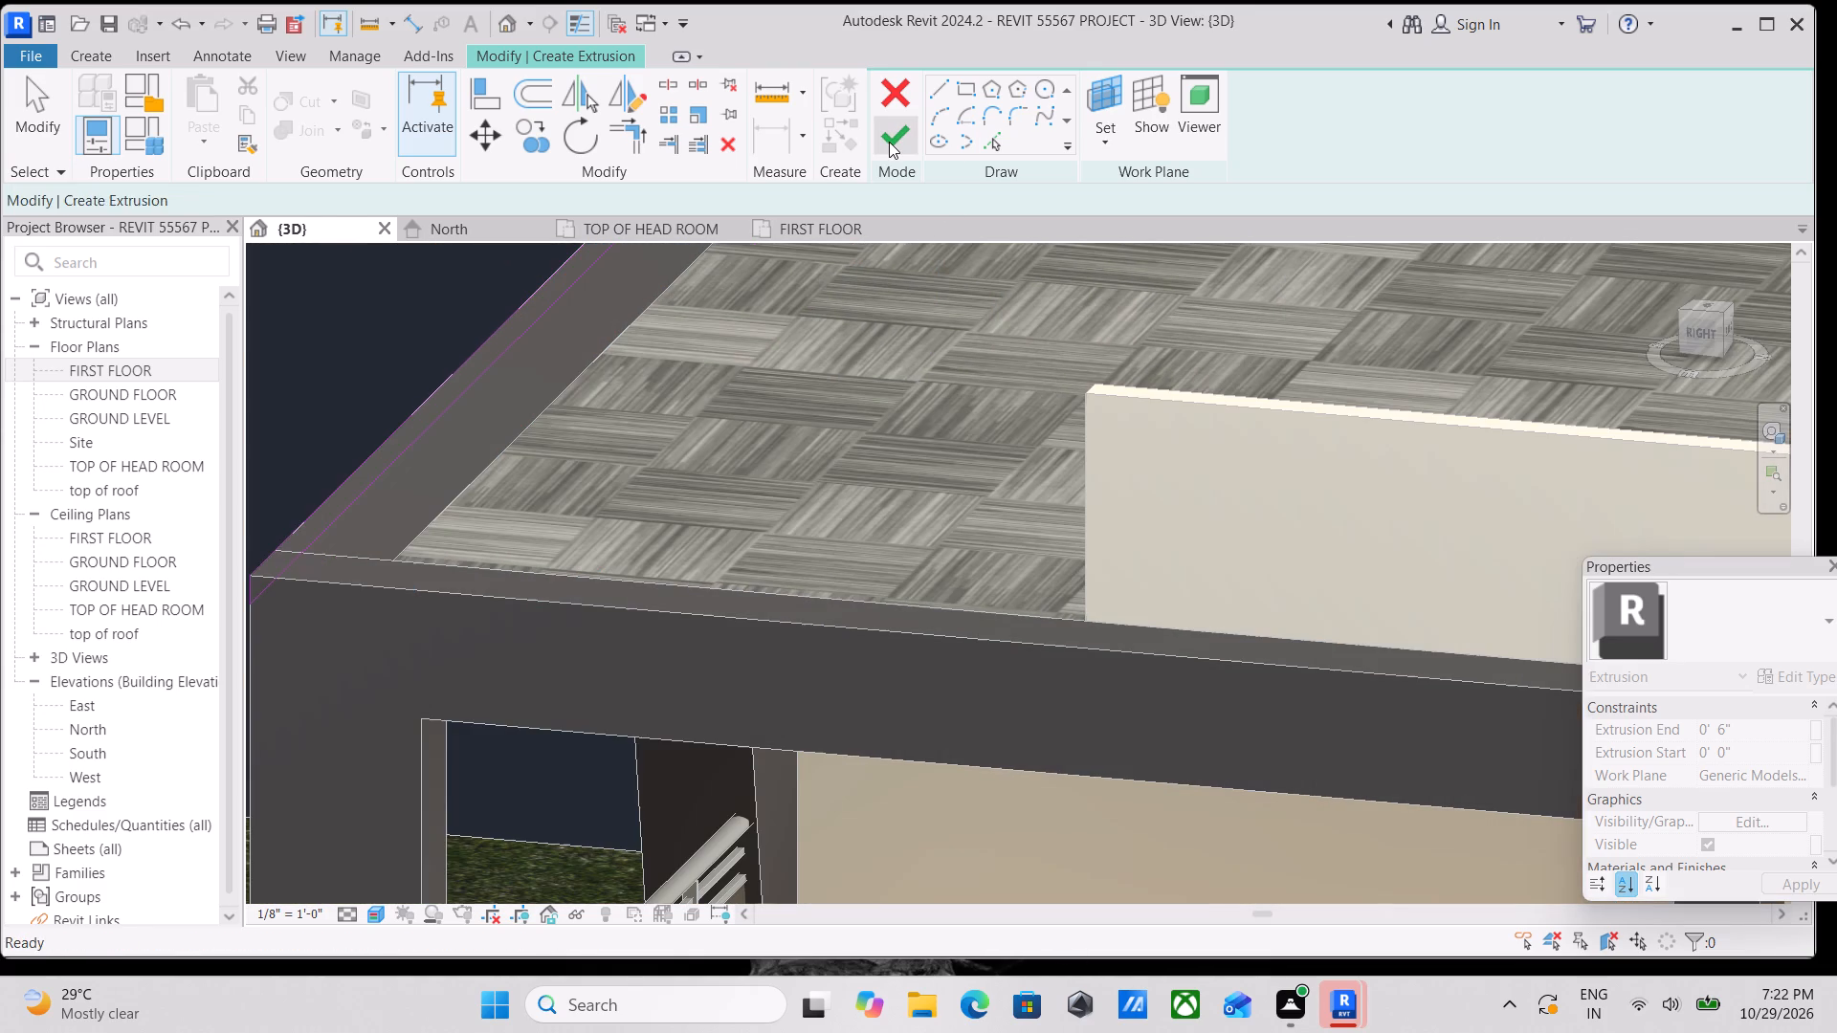
Finish the rectangle sketch as an extrusion with a depth of 0' 6".
left_click(890, 142)
Assign the Clad - White material to the new band extrusion and finish the in-place model.
scroll(727, 438, "down", 2)
middle_click_drag(681, 504, 681, 505, "shift")
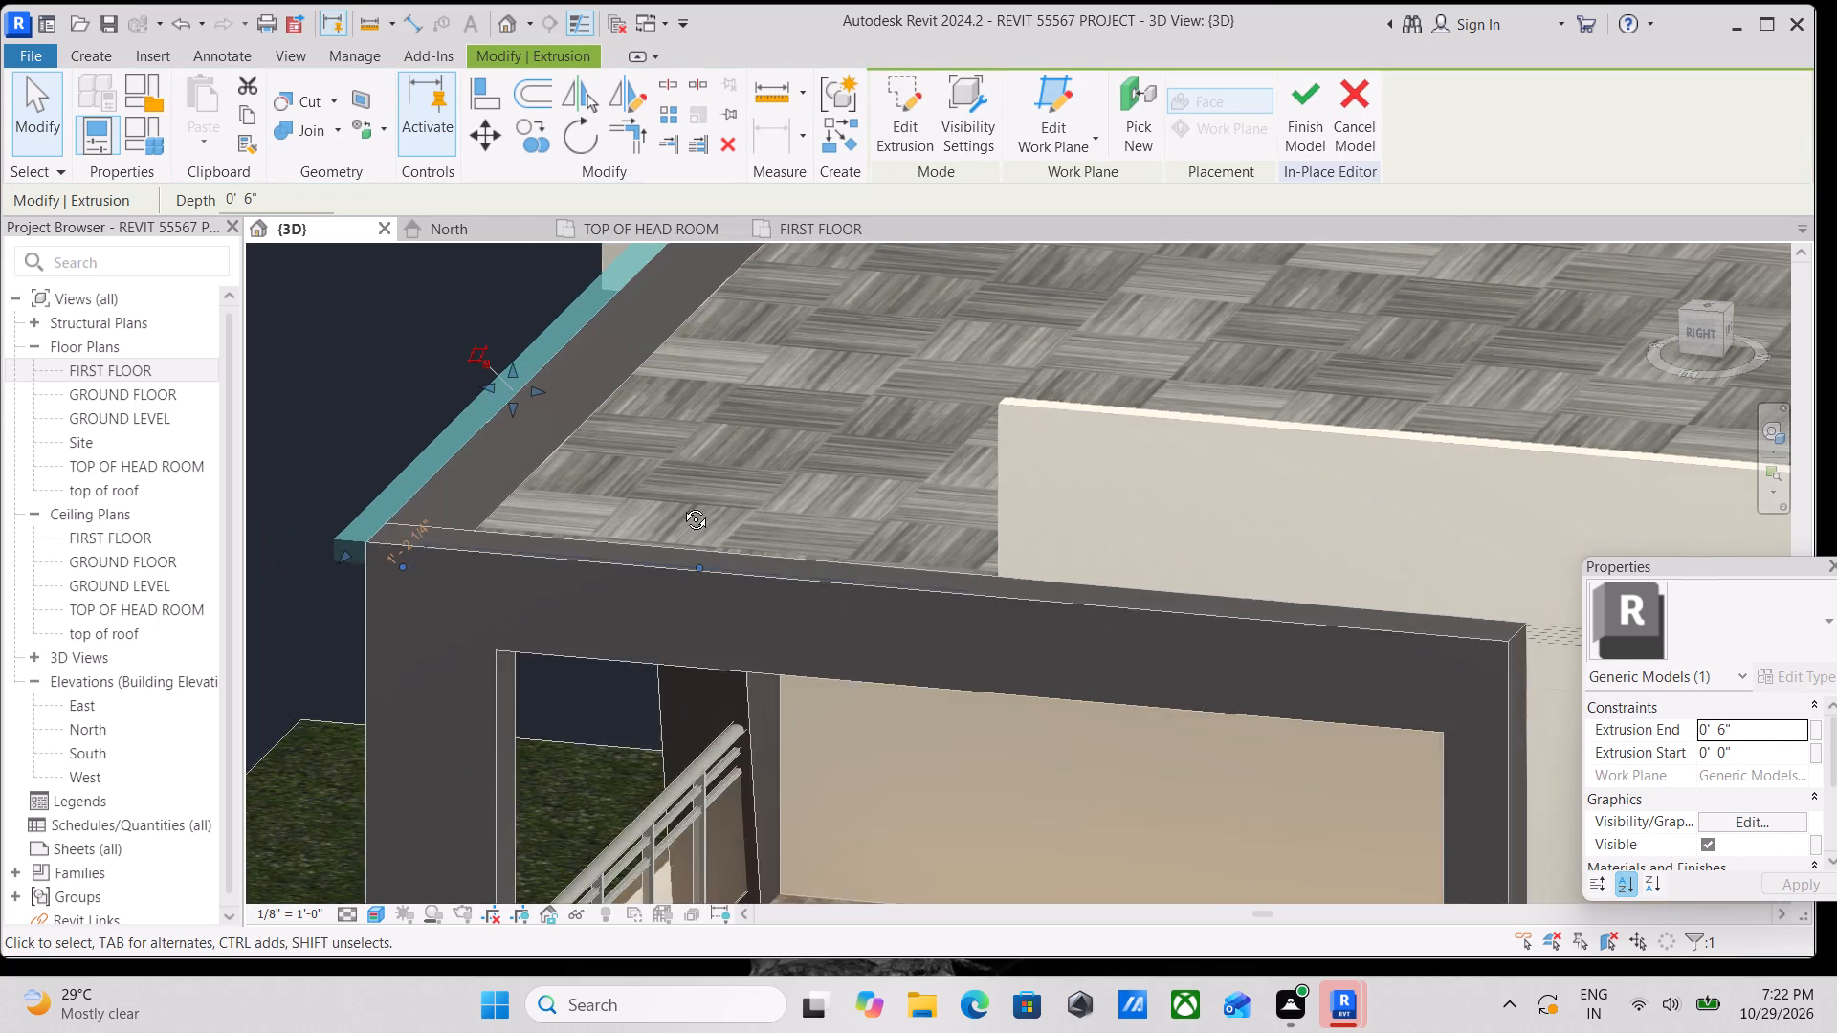
middle_click_drag(681, 505, 978, 507, "shift")
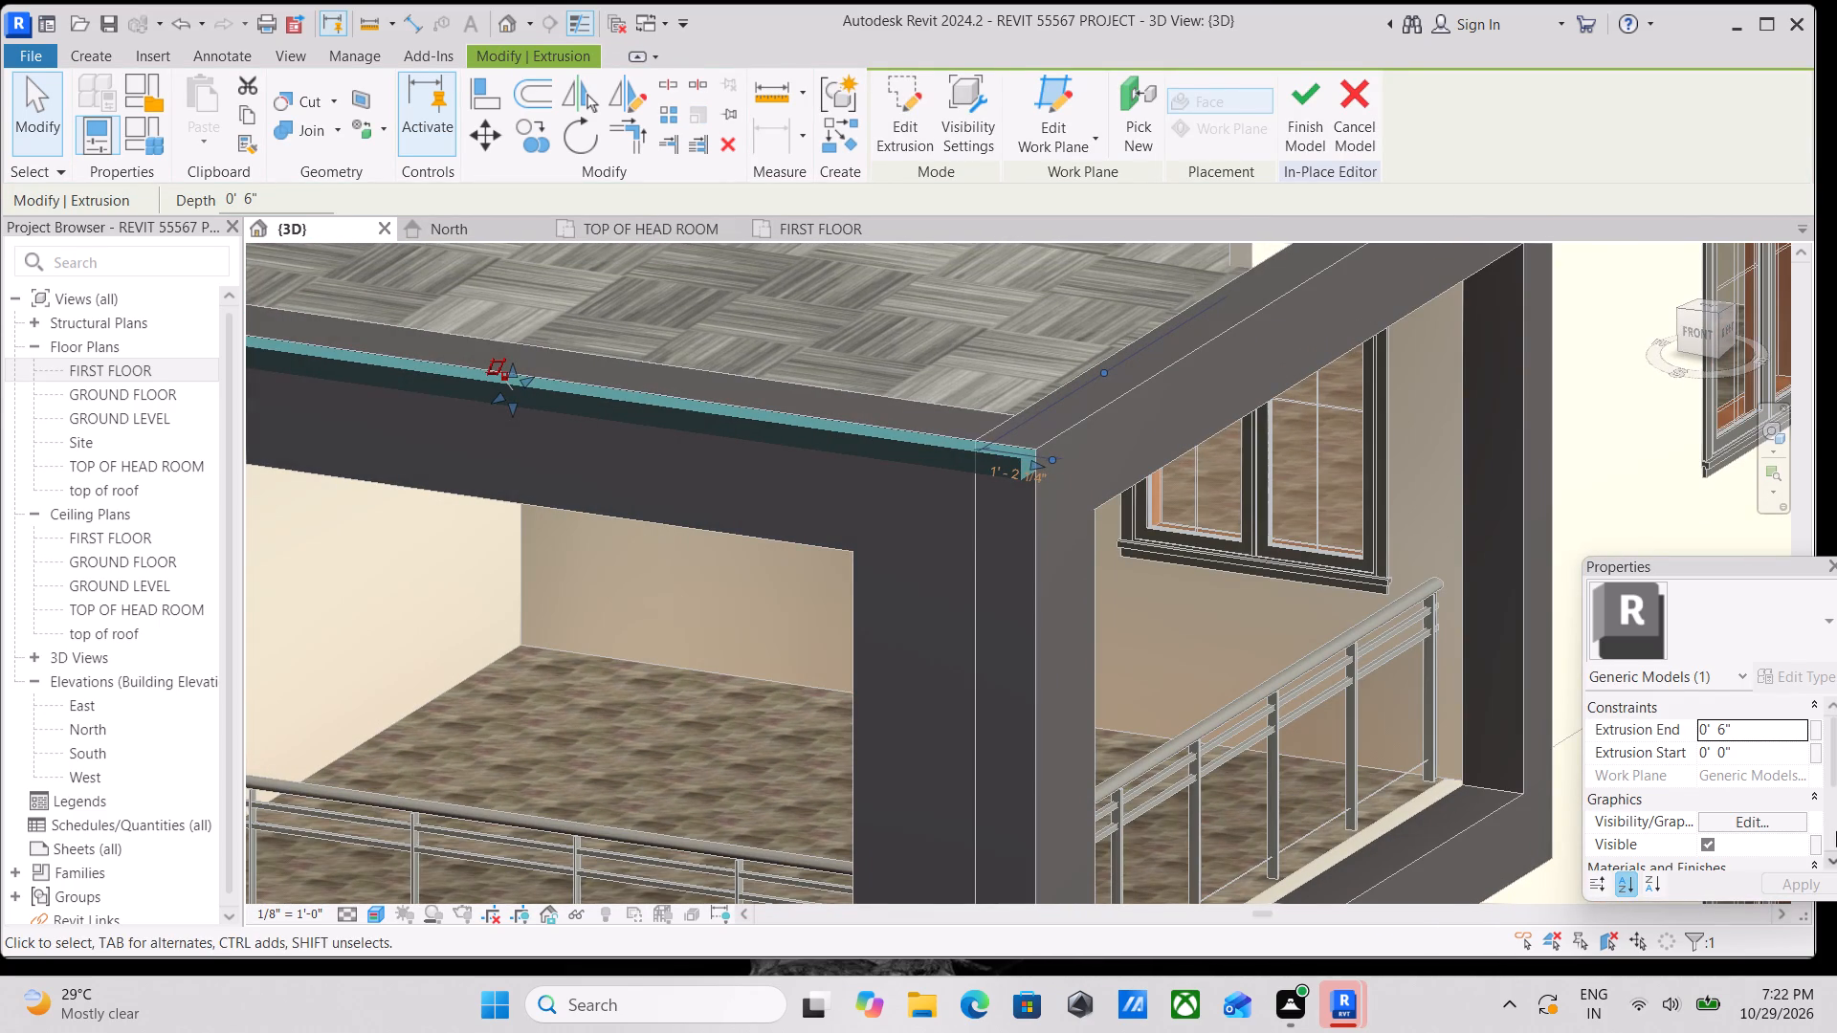
scroll(1741, 758, "down", 3)
scroll(1760, 782, "up", 1)
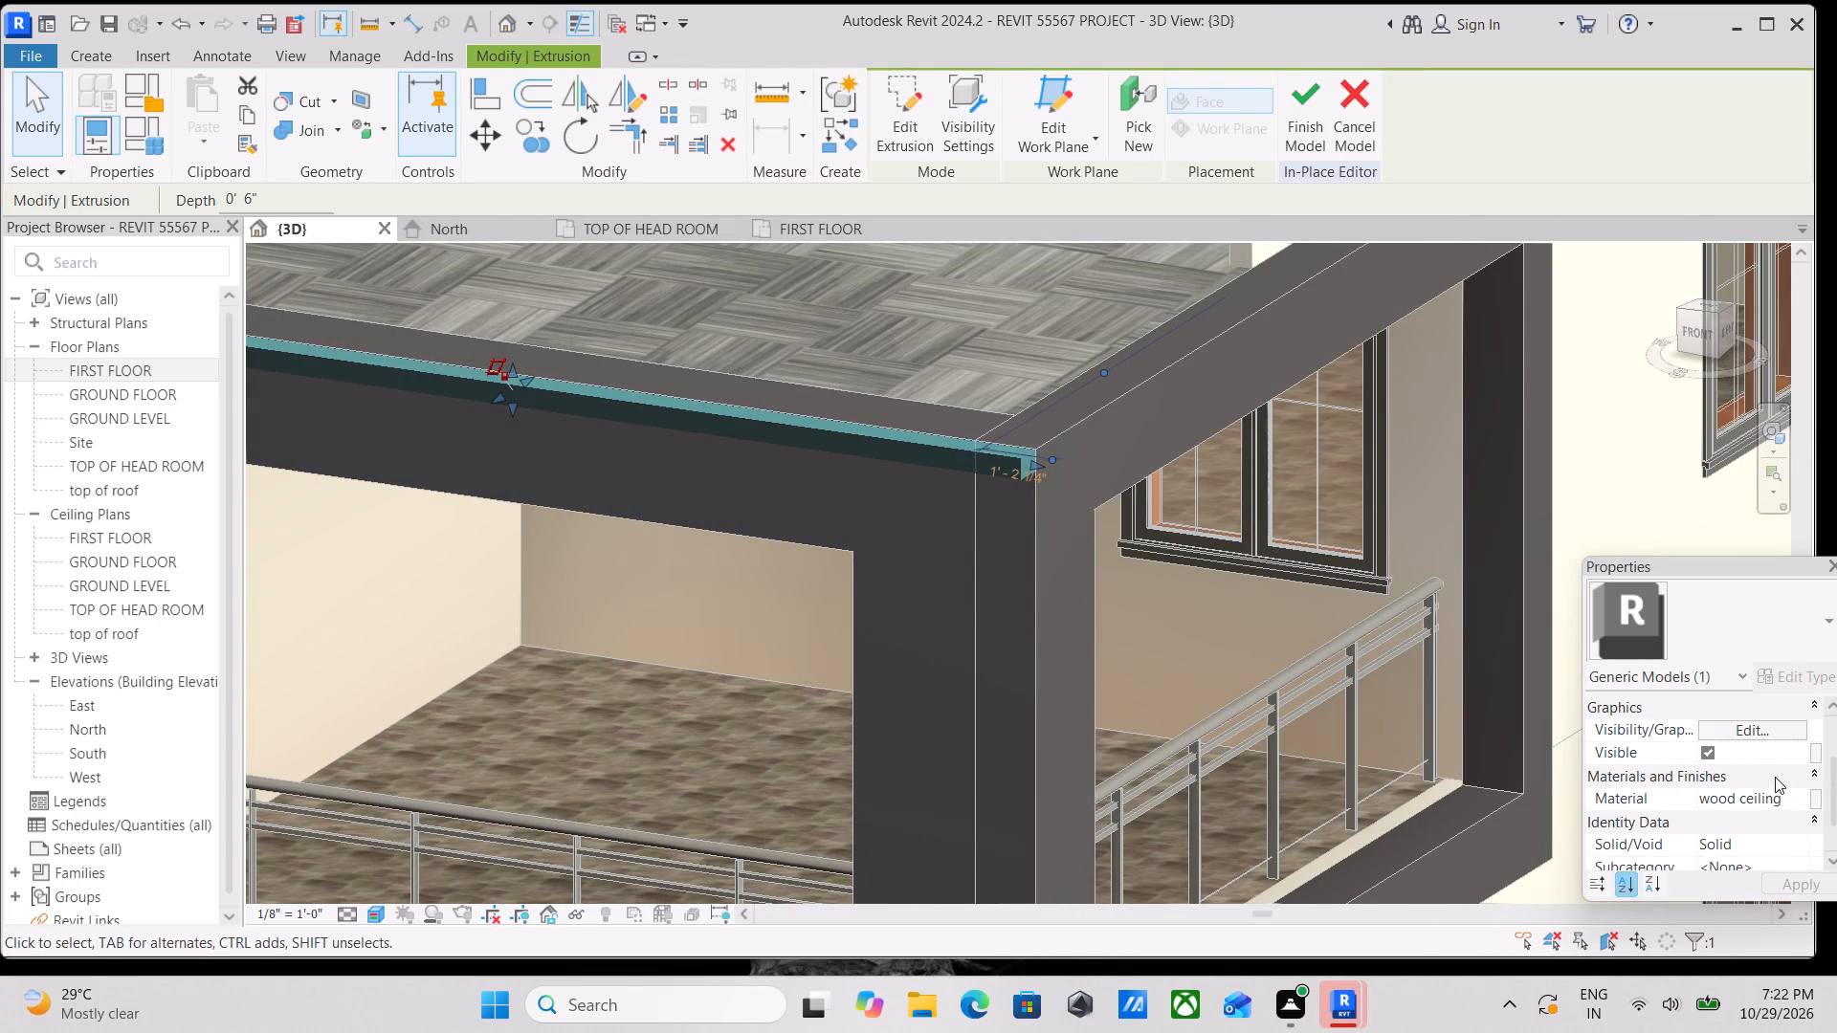
left_click(1803, 802)
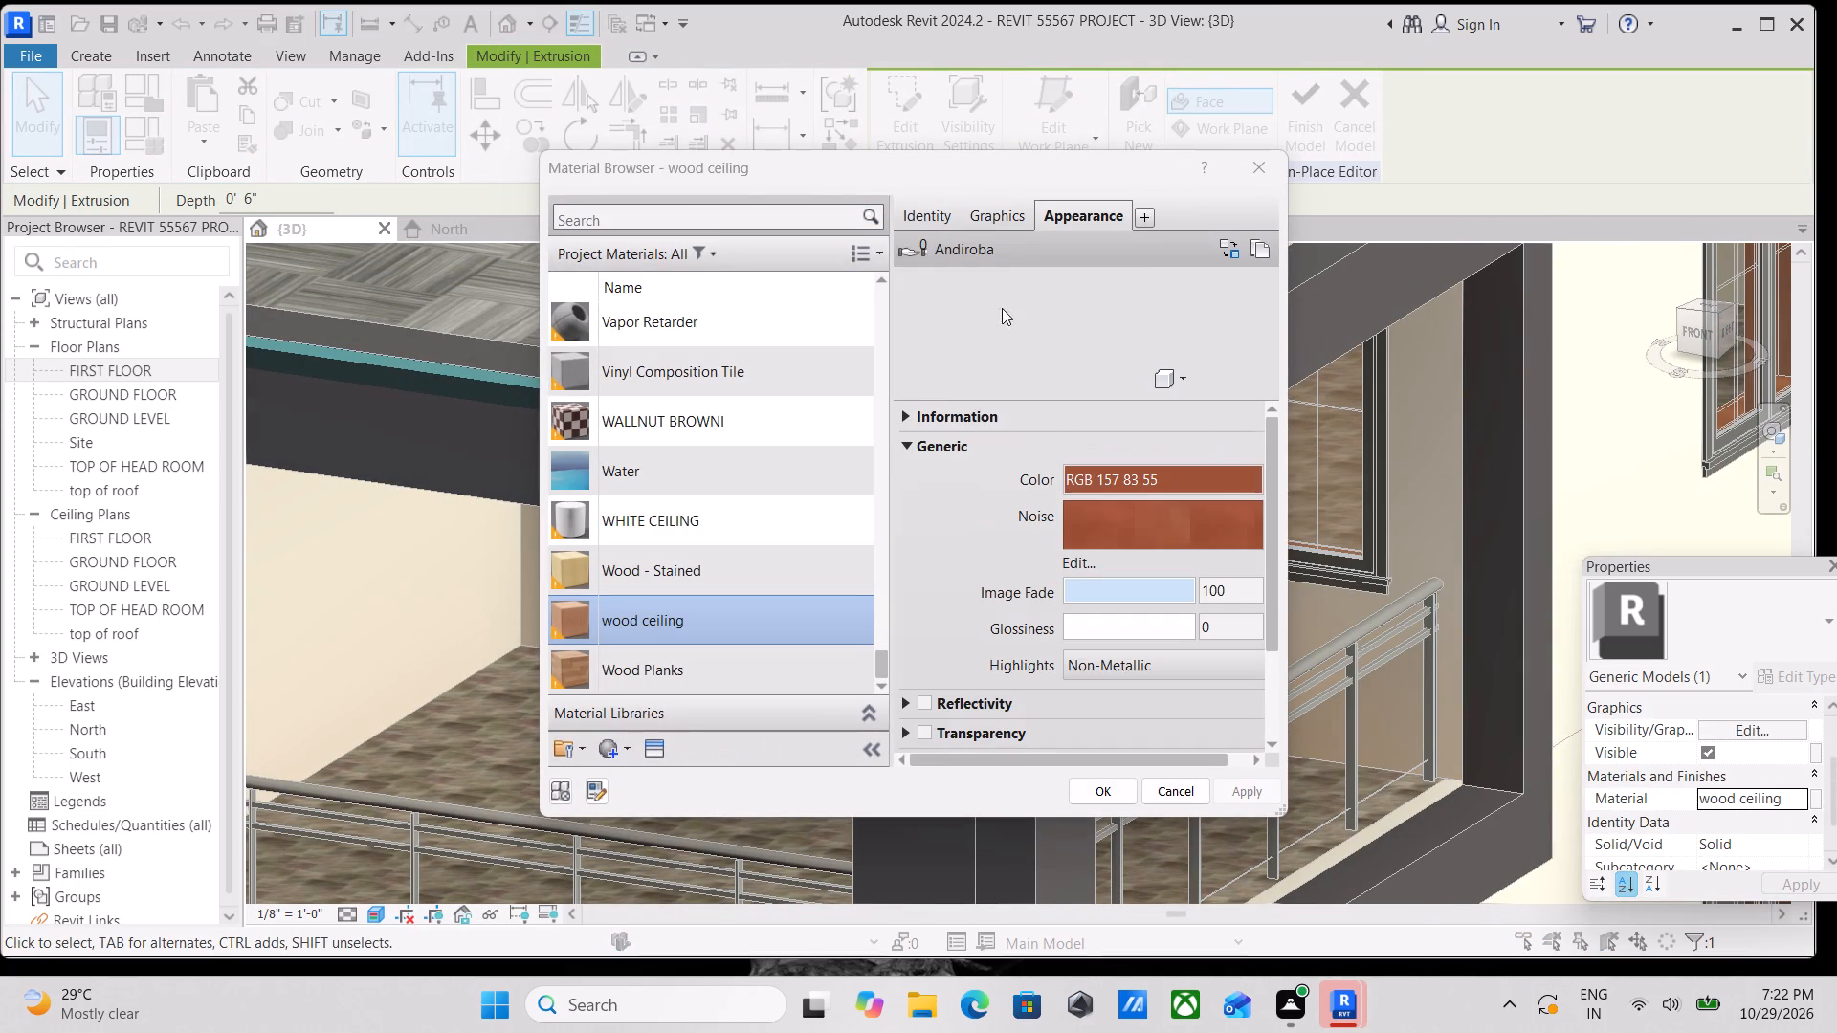
left_click(675, 222)
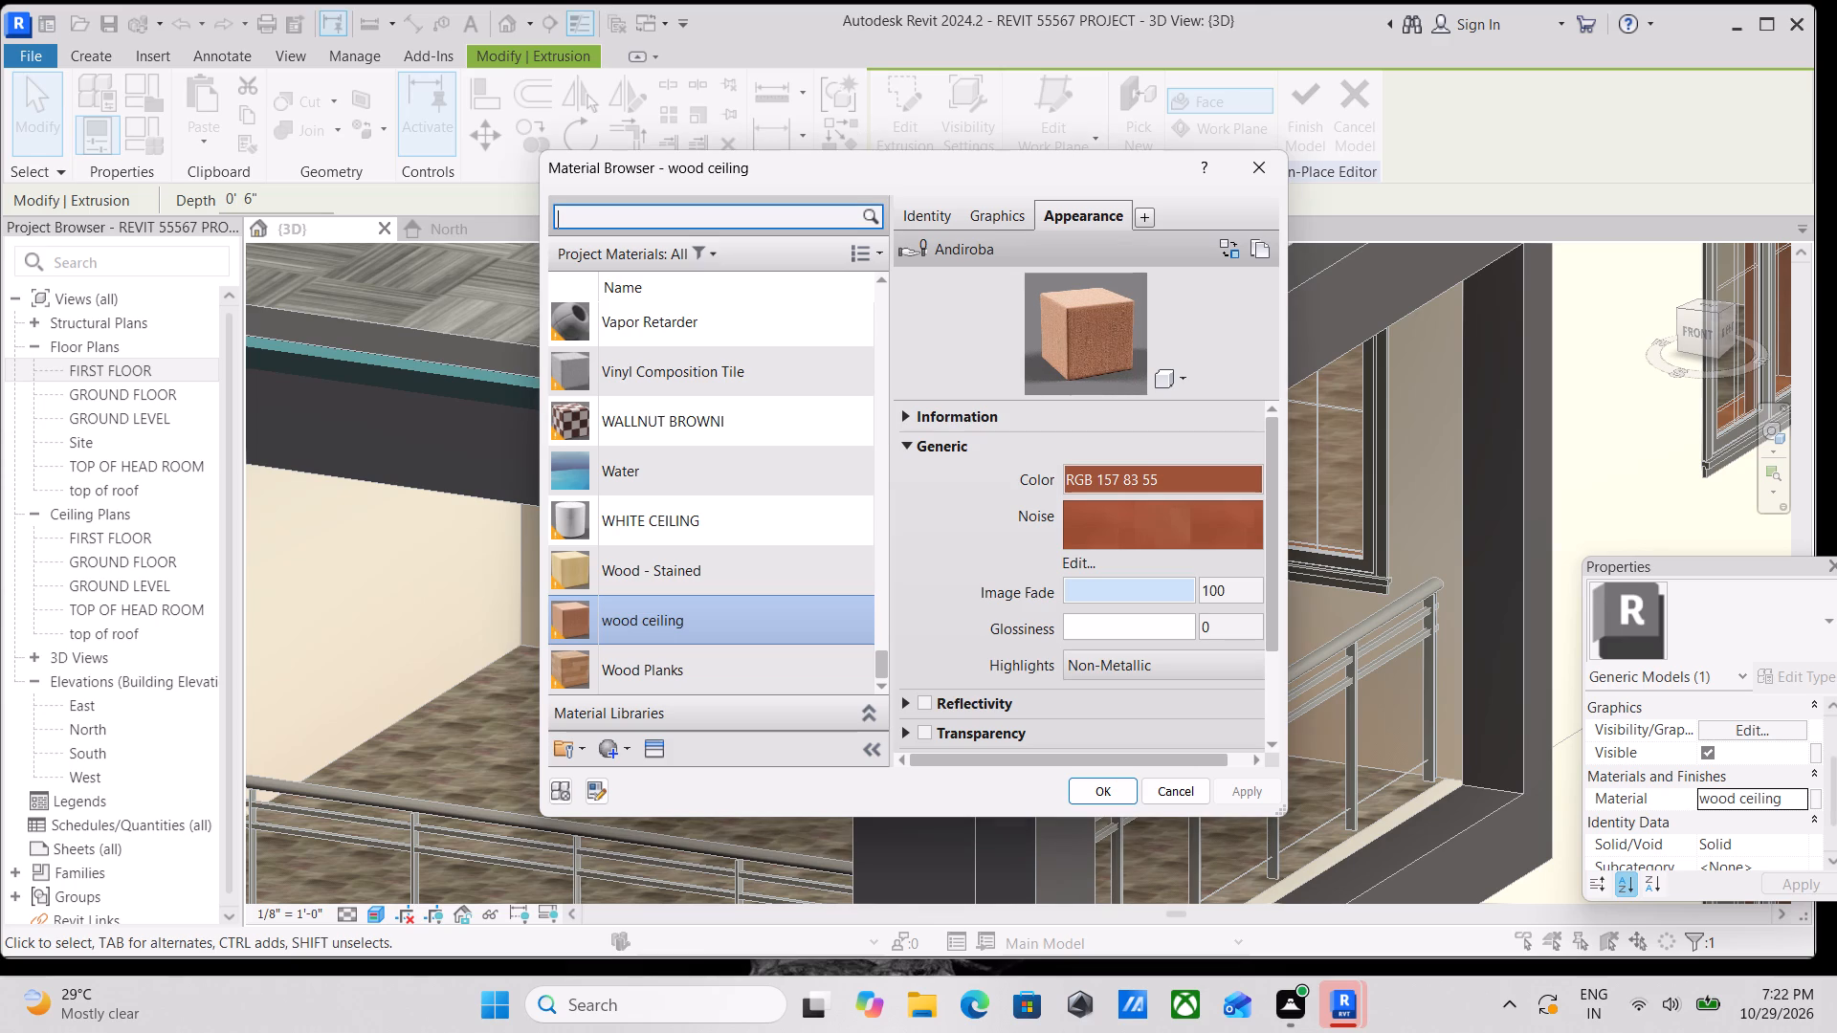
type("cla")
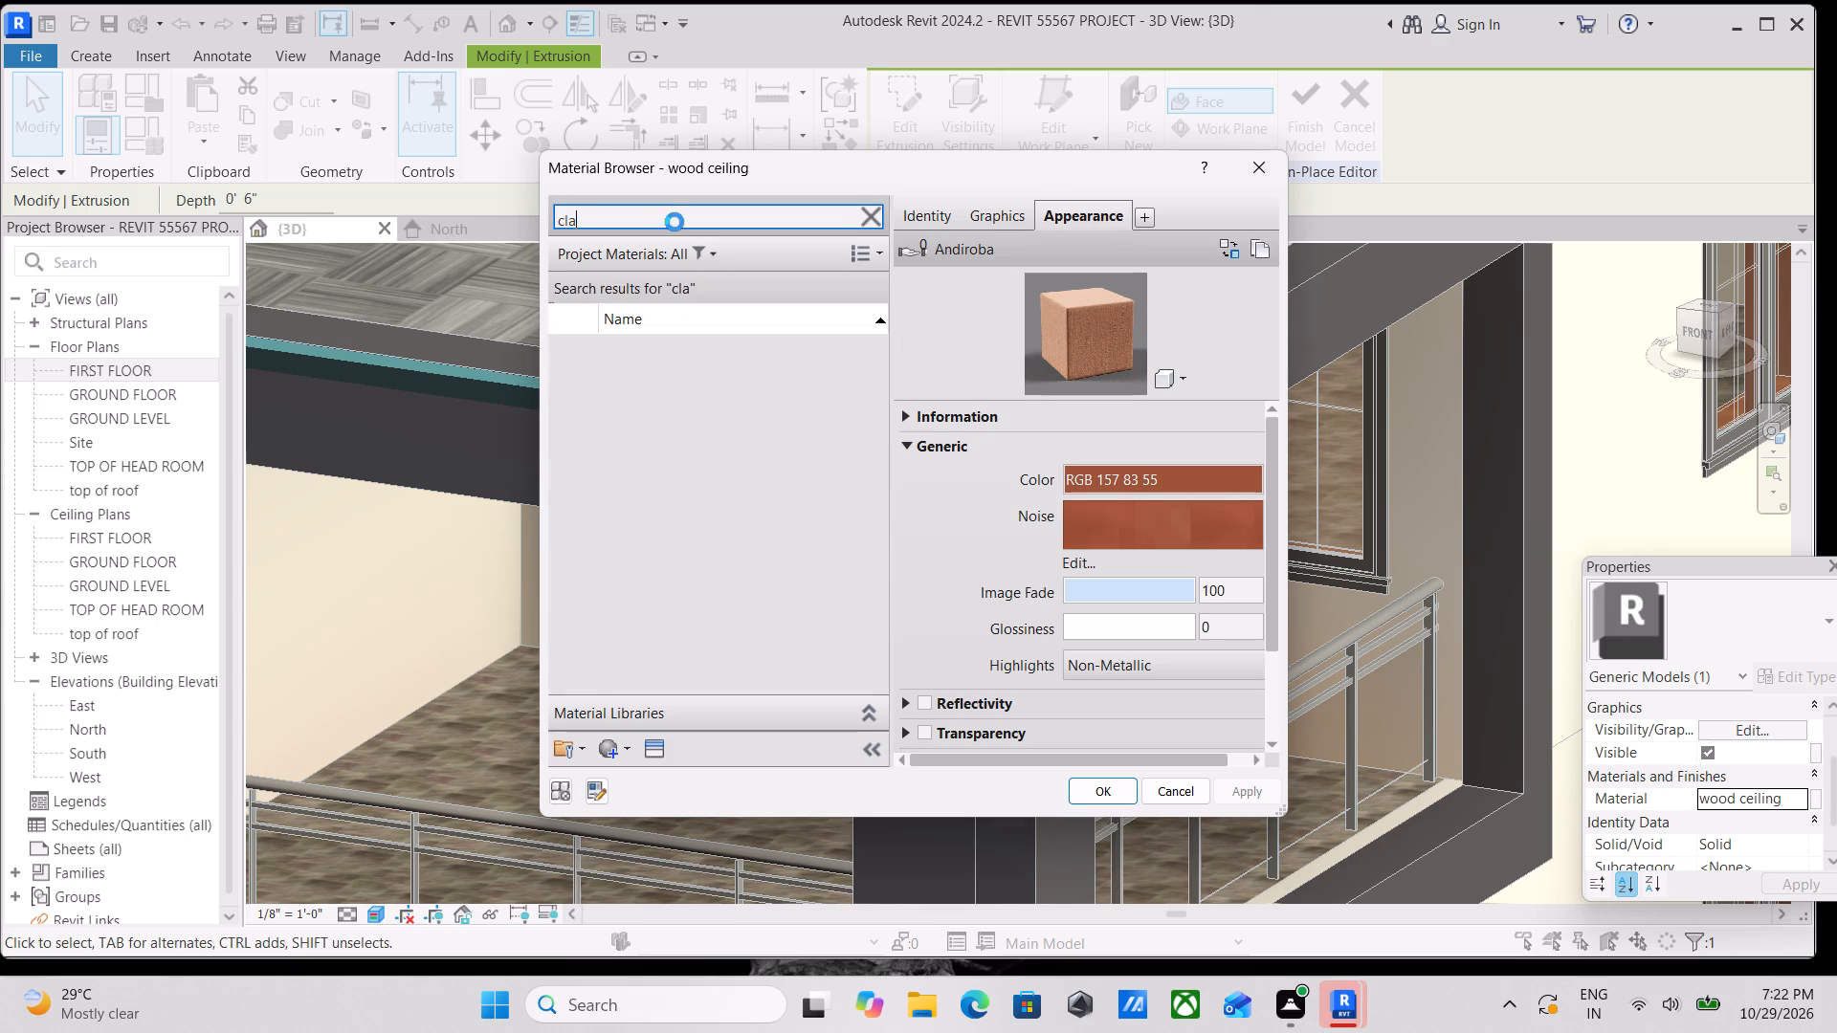
key("d")
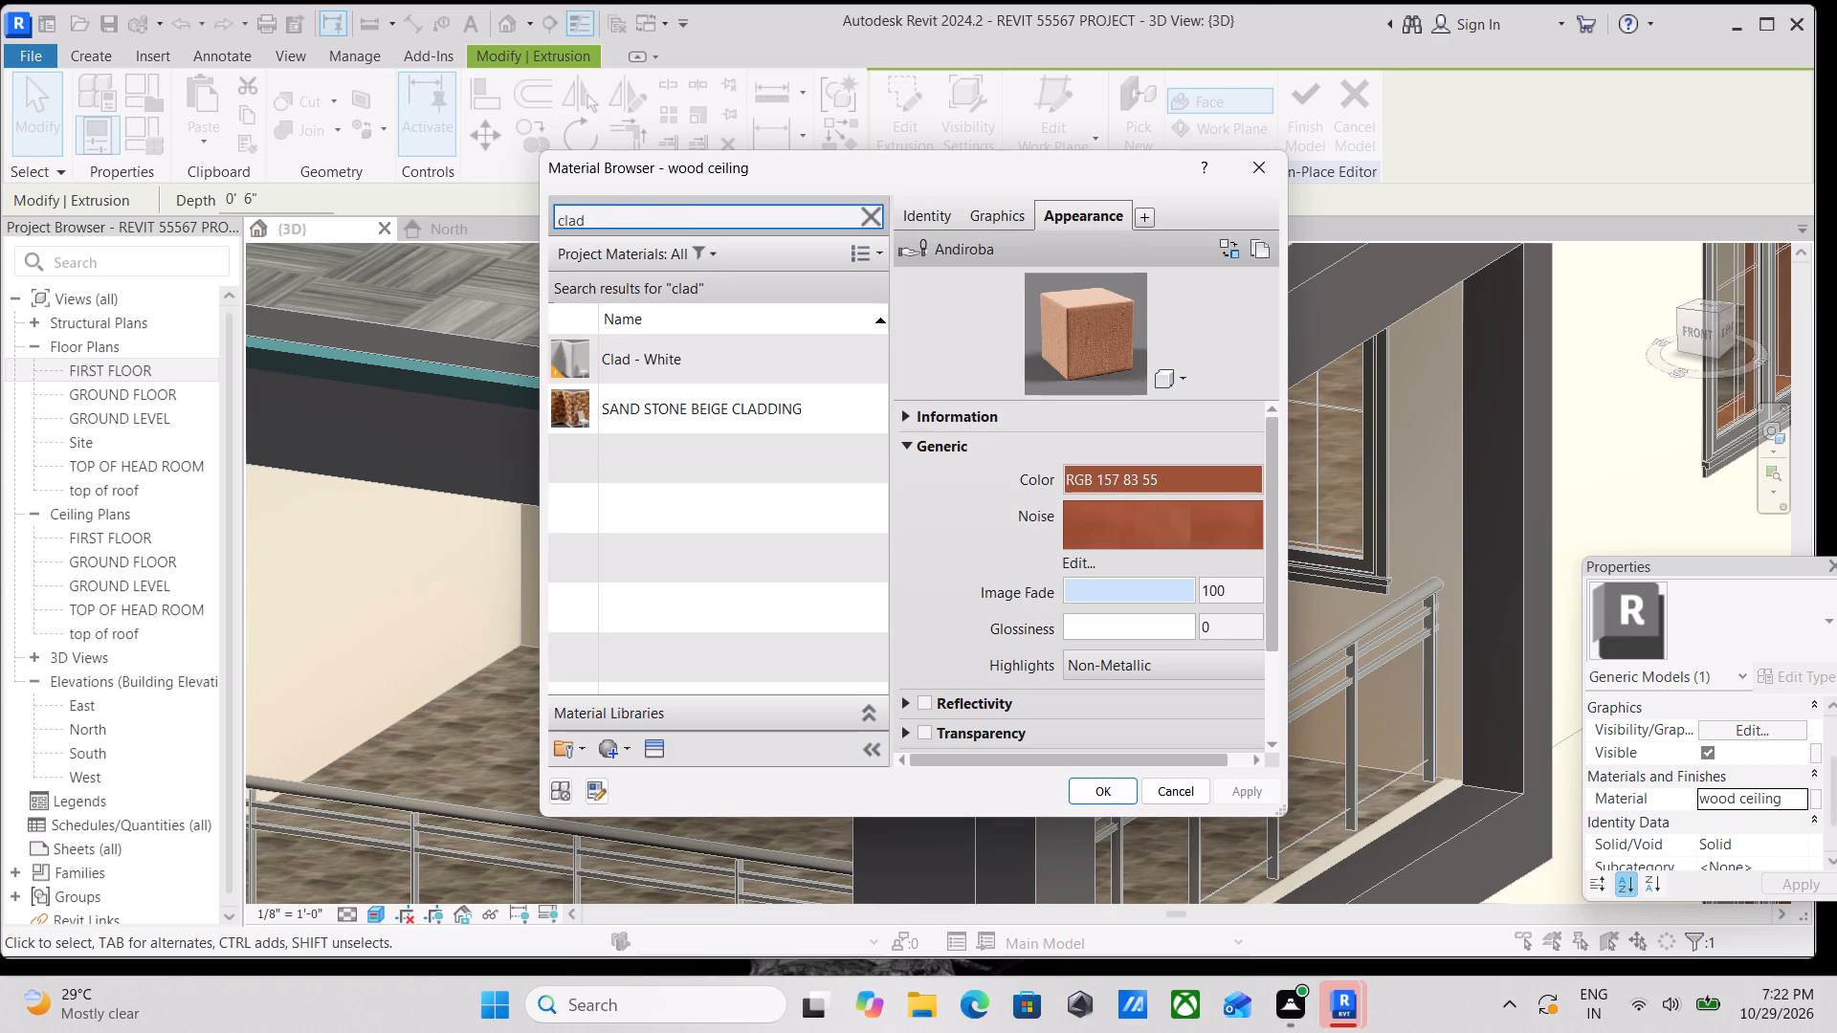
left_click(658, 355)
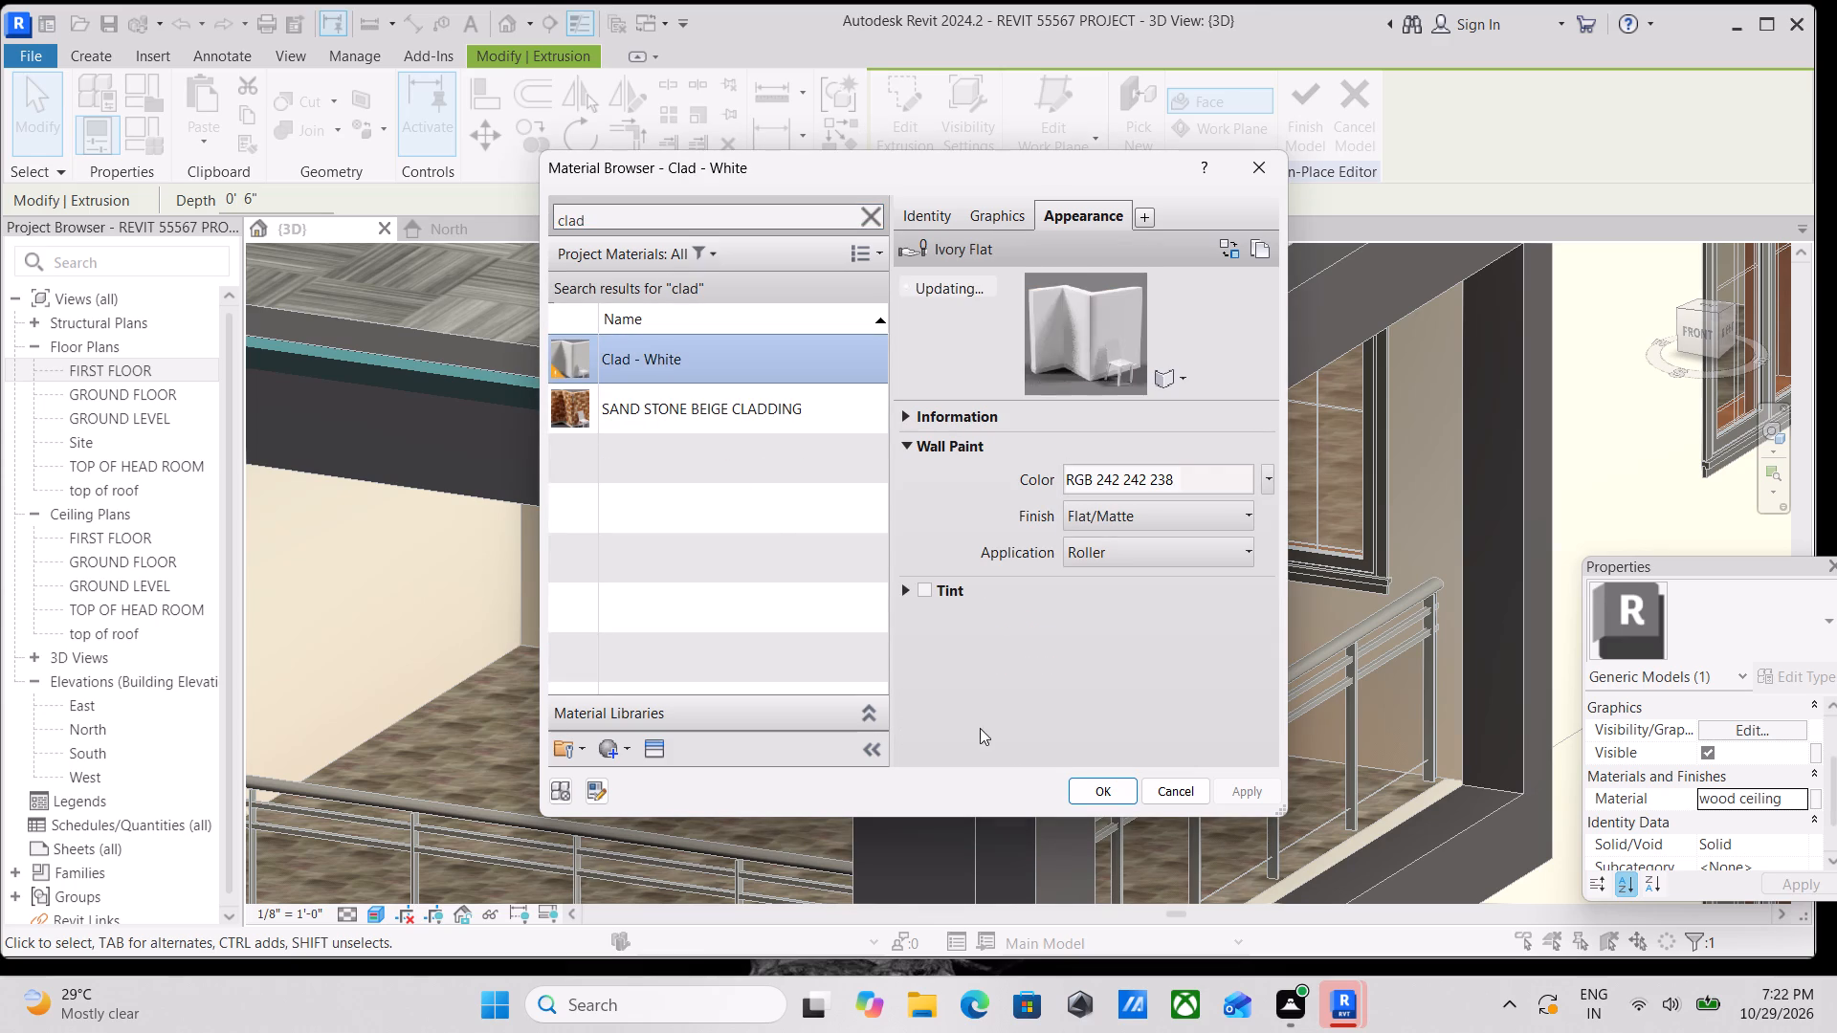
left_click(1107, 780)
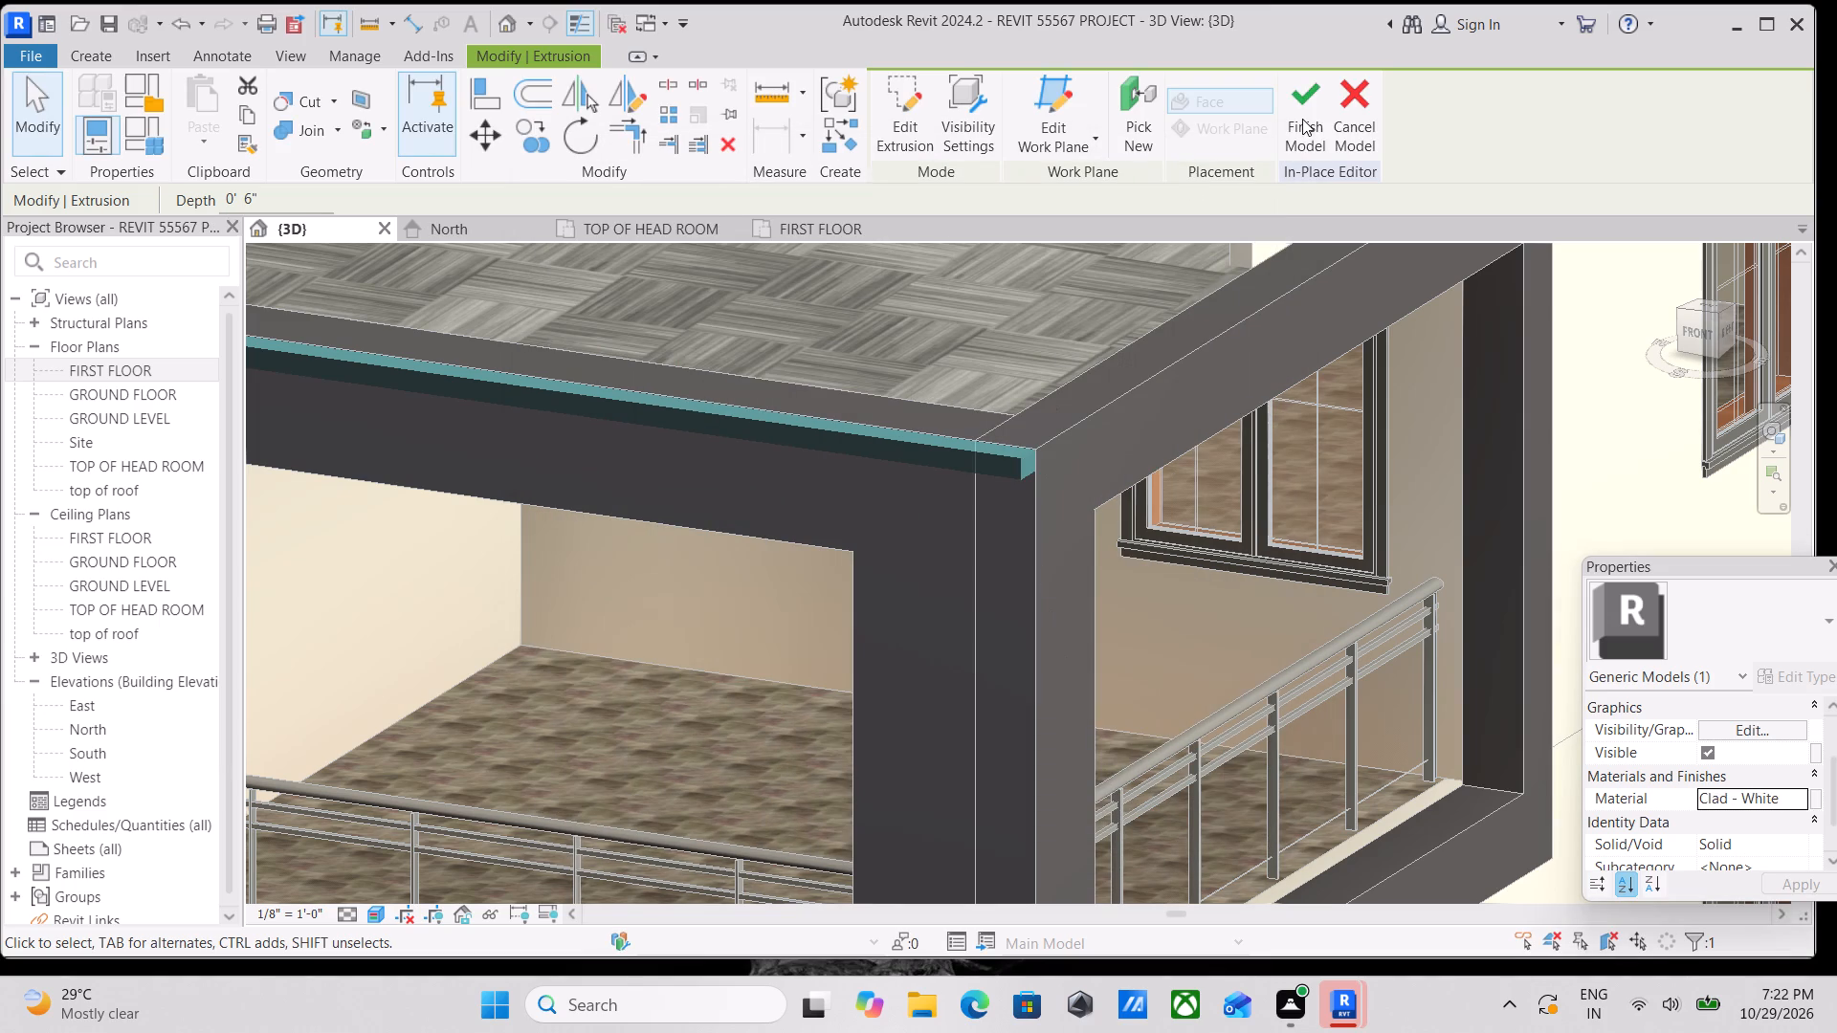
left_click(1307, 119)
scroll(1049, 457, "down", 2)
middle_click_drag(1049, 457, 1284, 450)
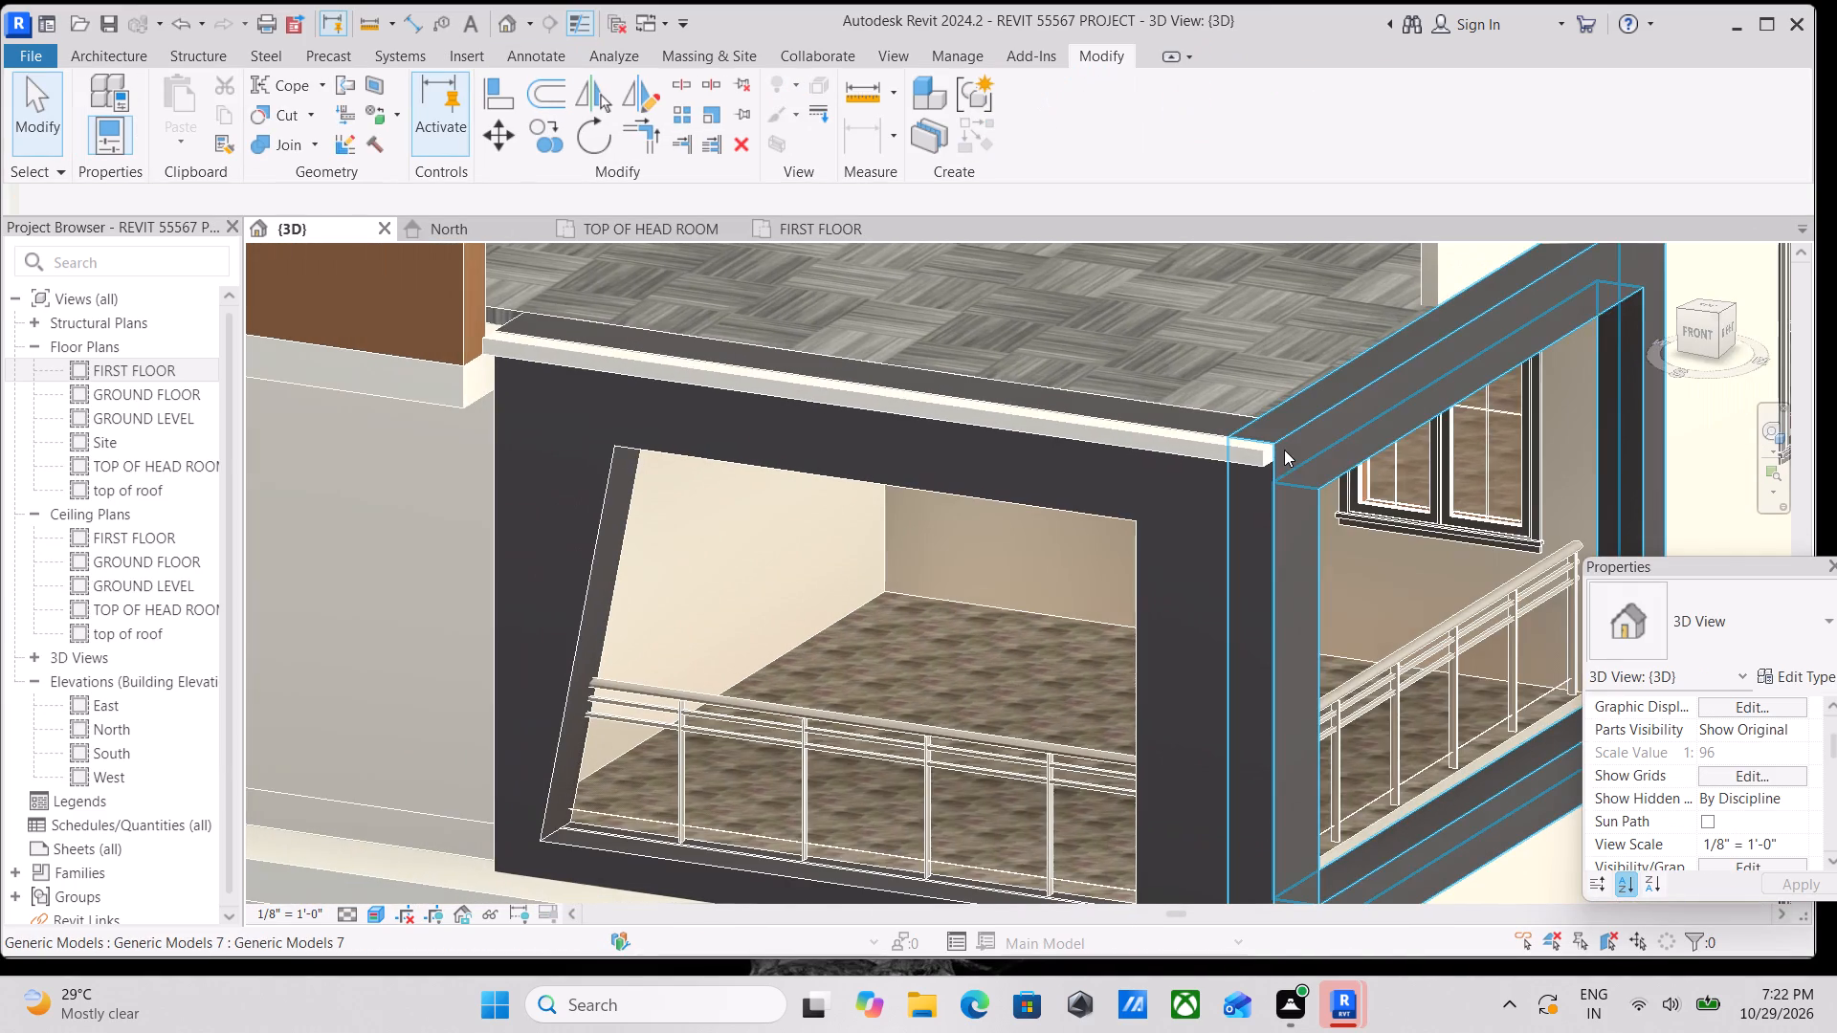
Create a new in-place component in the Generic Models category with the default name.
scroll(1284, 450, "down", 1)
scroll(1285, 439, "up", 1)
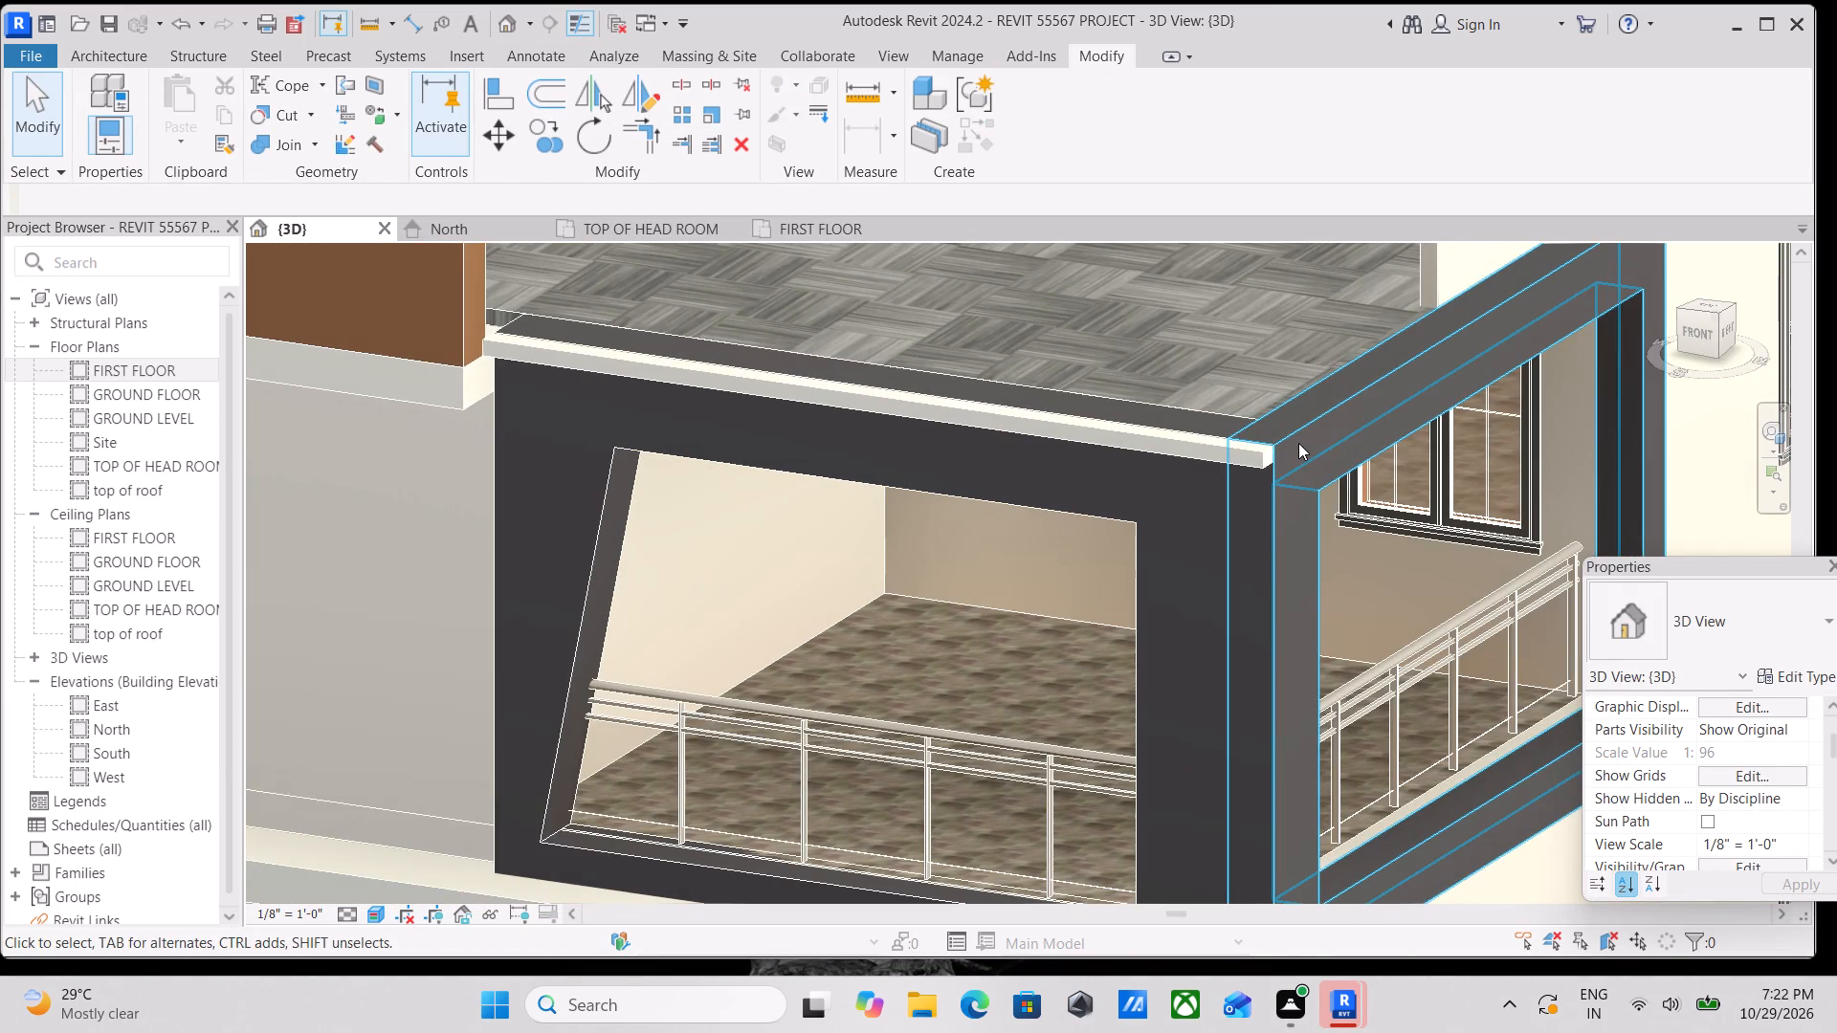
middle_click_drag(1191, 499, 972, 575, "shift")
middle_click_drag(793, 628, 827, 559)
scroll(856, 585, "up", 1, "shift")
middle_click_drag(856, 585, 851, 460, "shift")
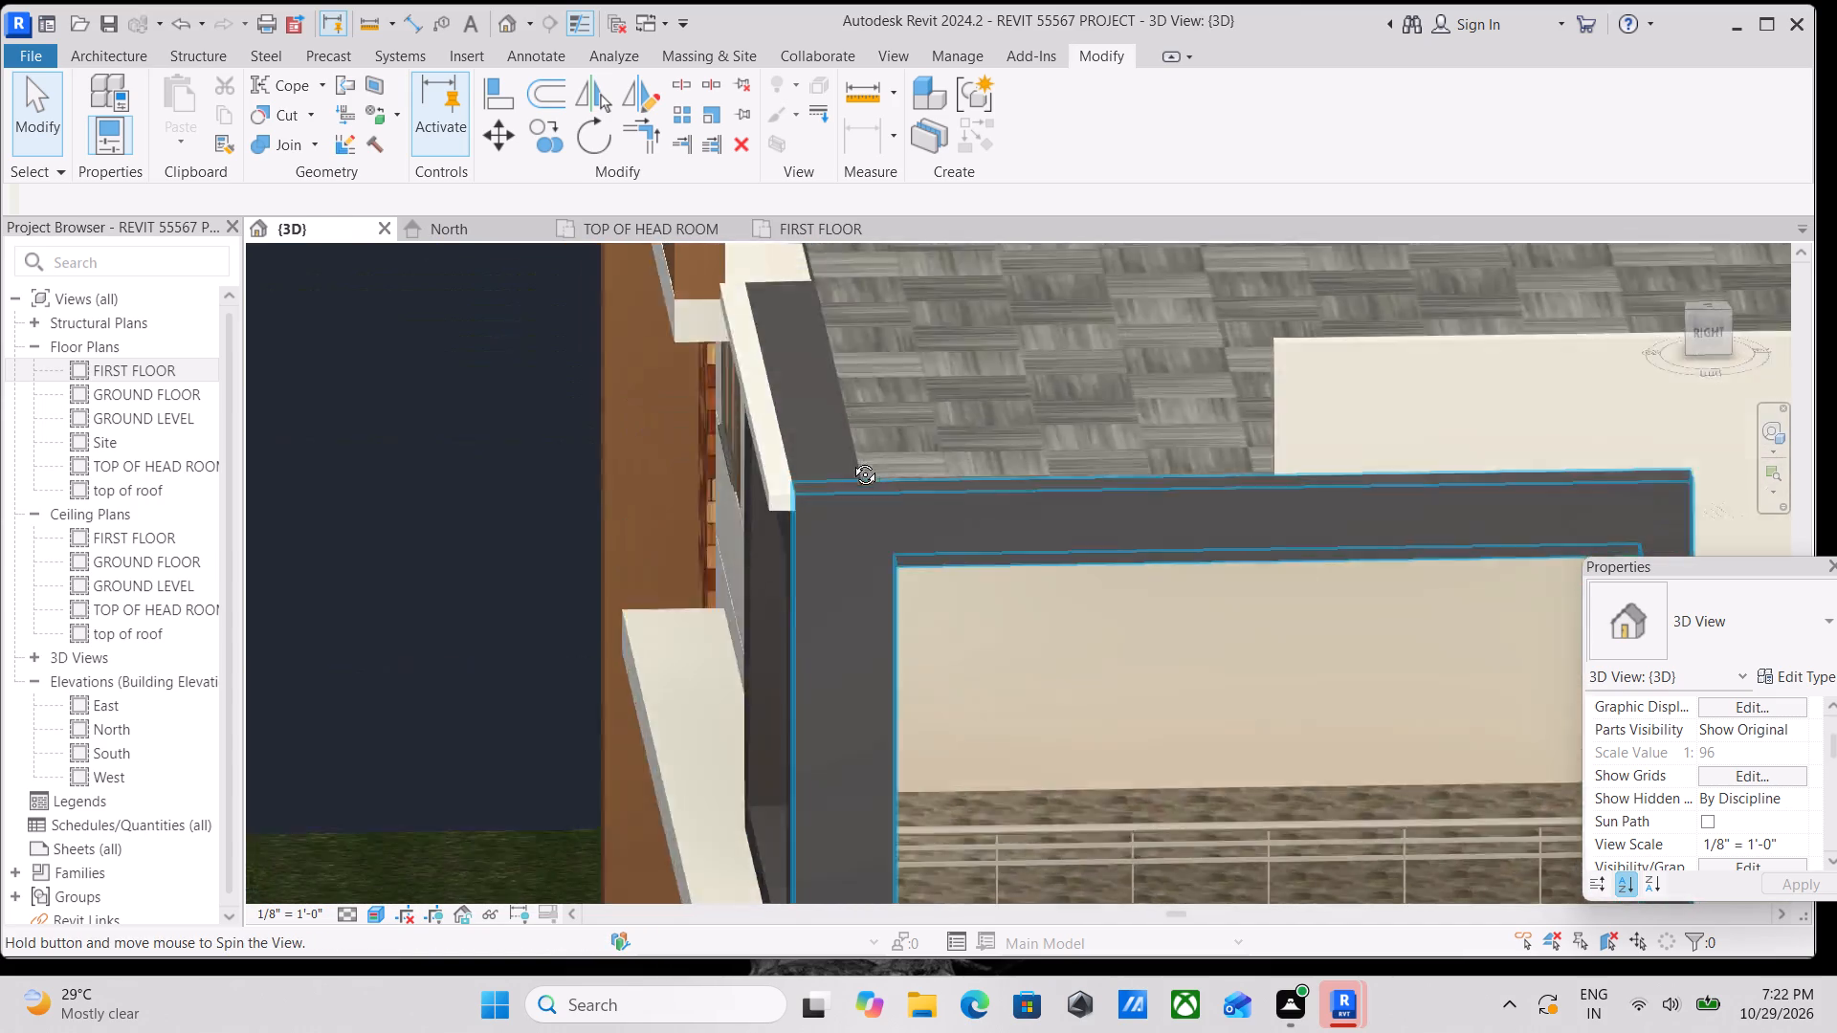
middle_click_drag(851, 460, 881, 345, "shift")
middle_click_drag(891, 426, 886, 459)
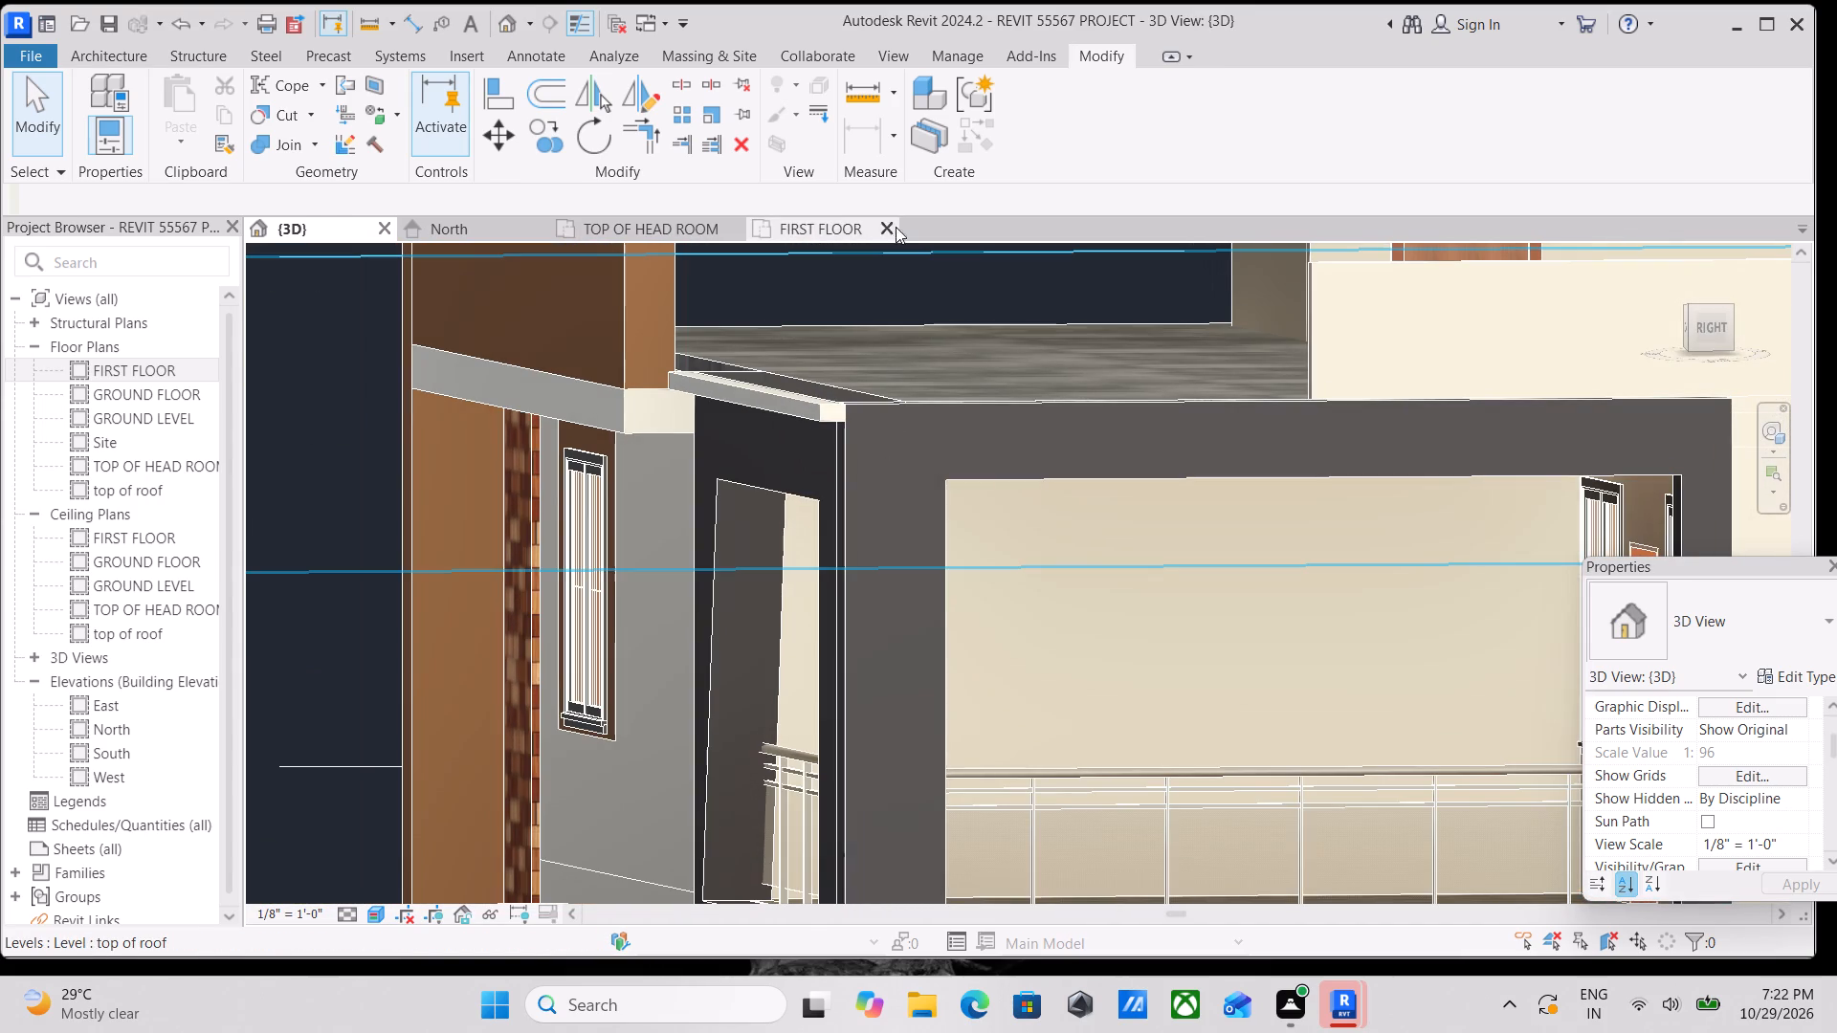
left_click(105, 53)
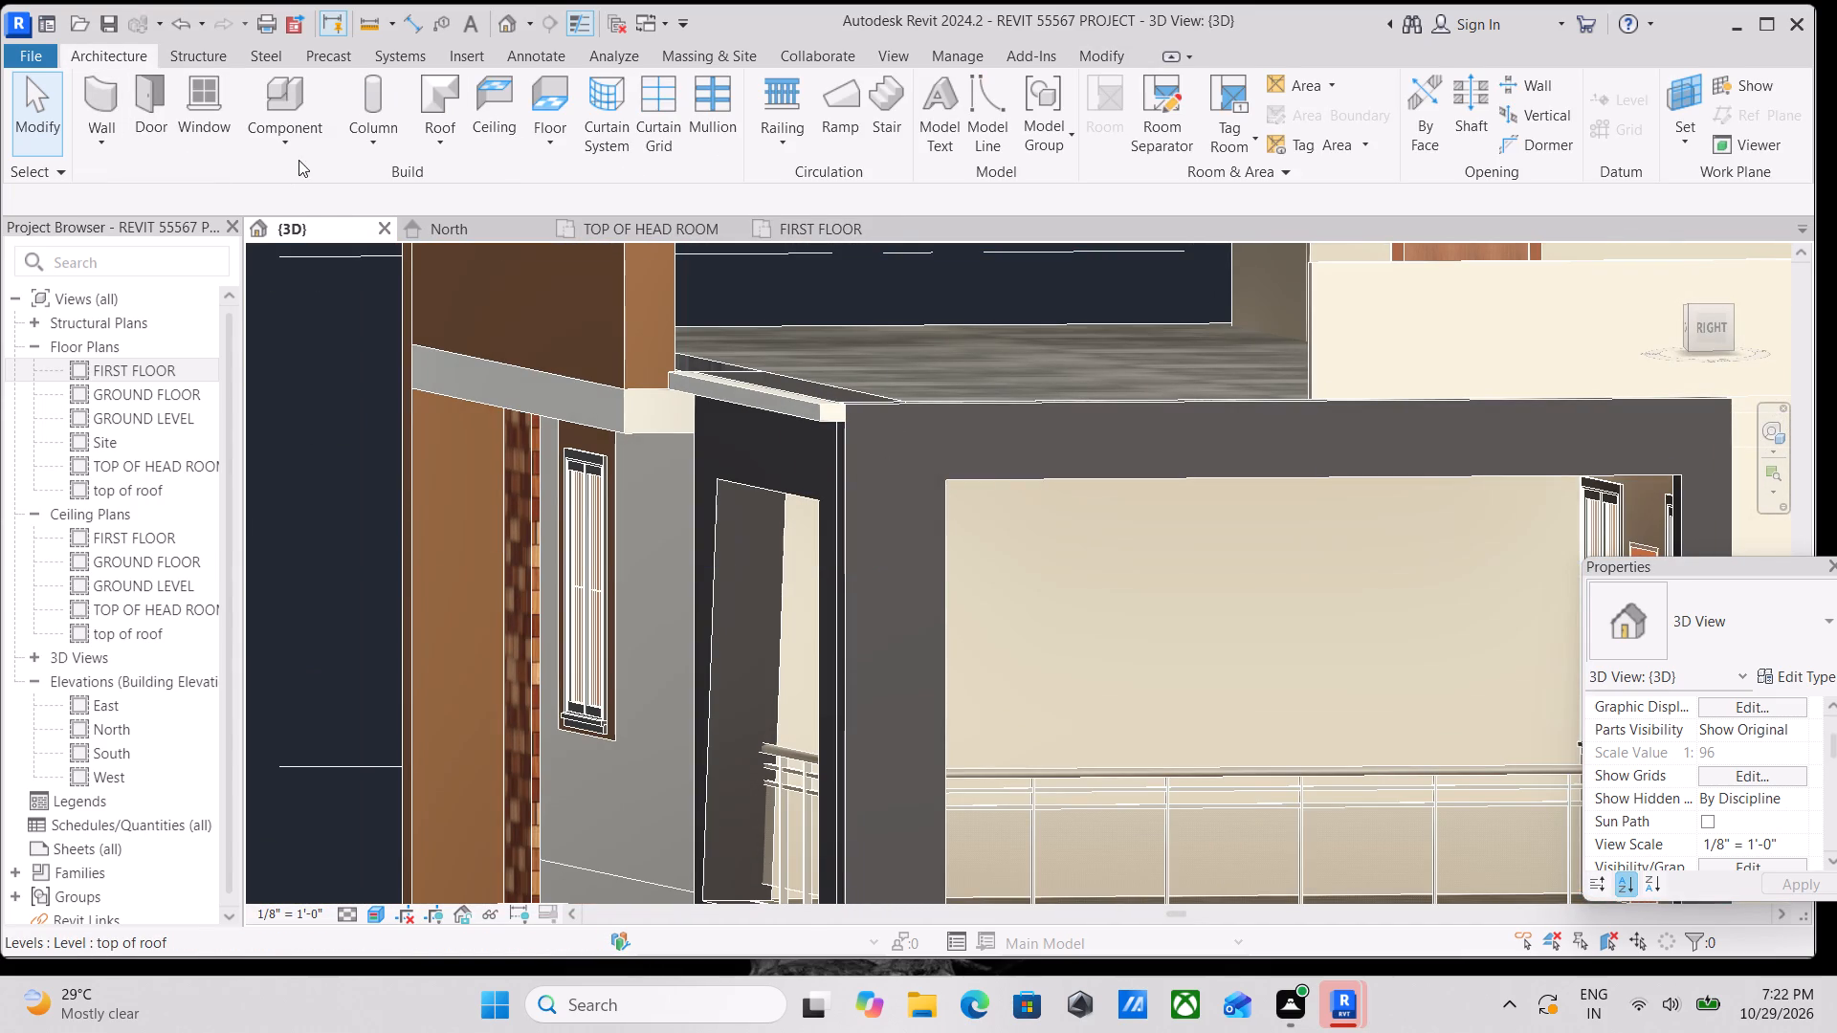
left_click(299, 142)
left_click(326, 229)
scroll(773, 439, "down", 1)
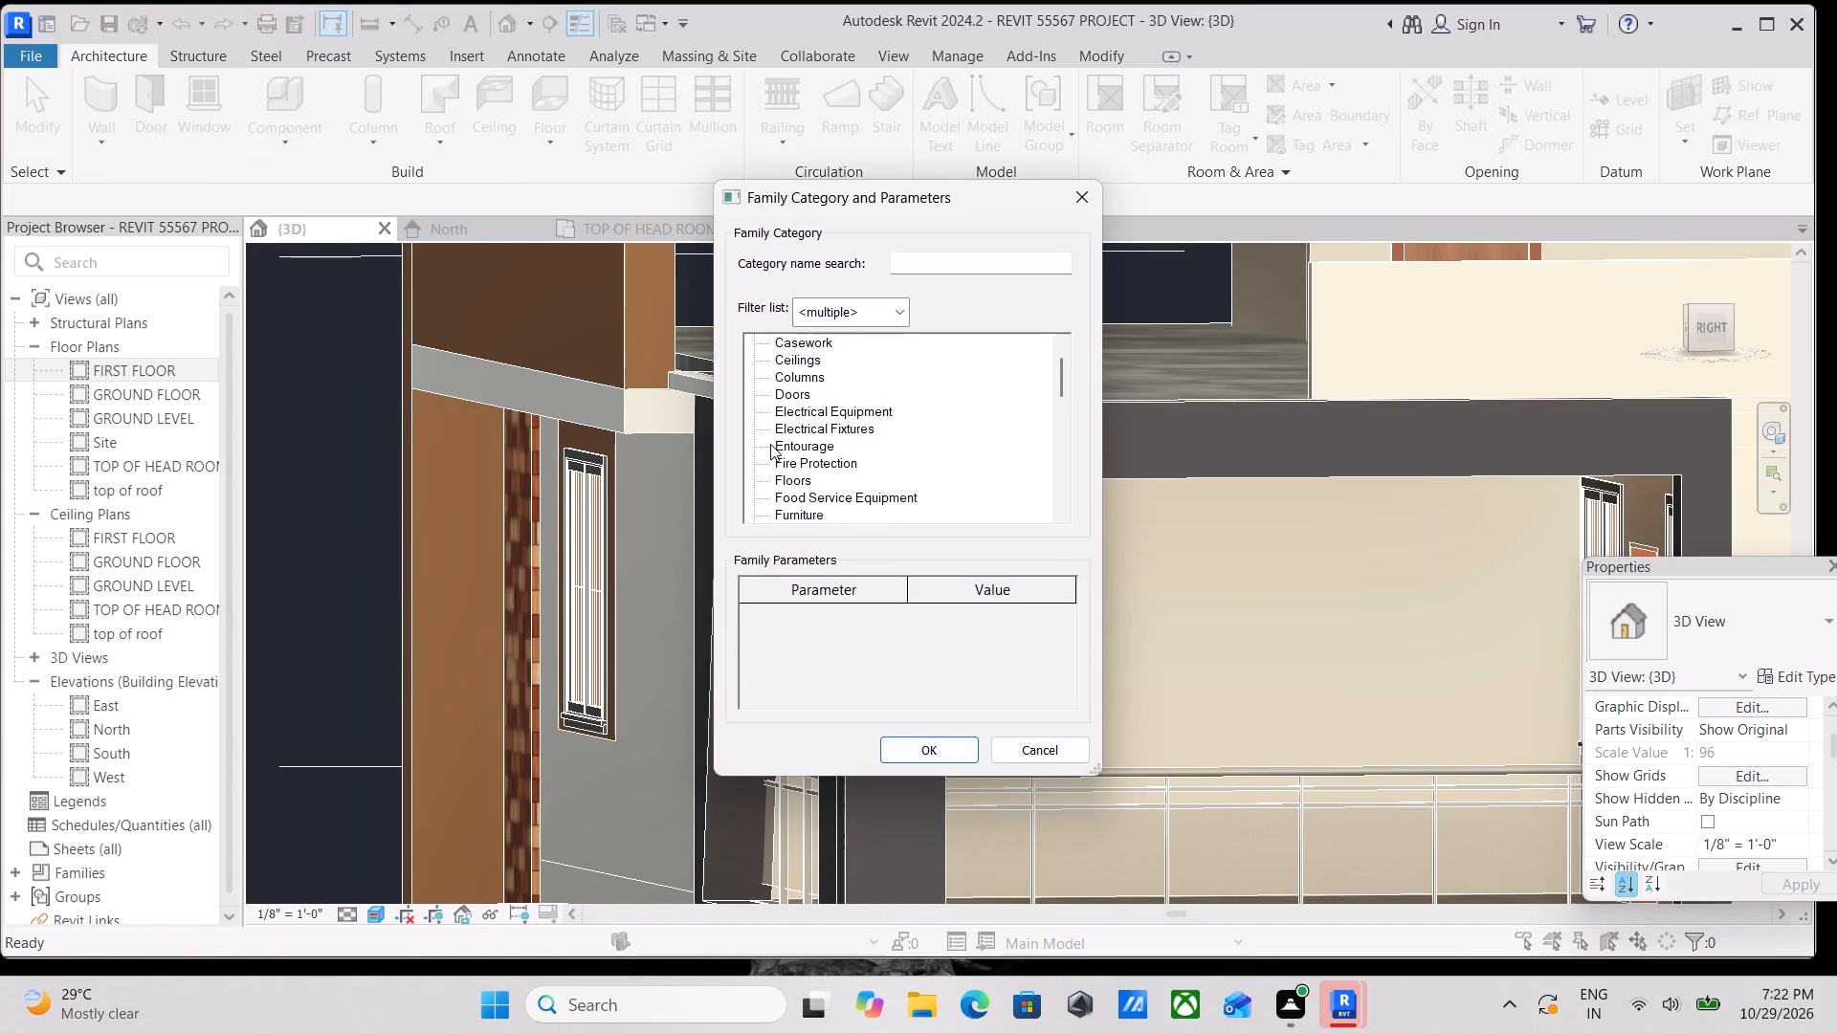
scroll(770, 444, "down", 3)
left_click(809, 496)
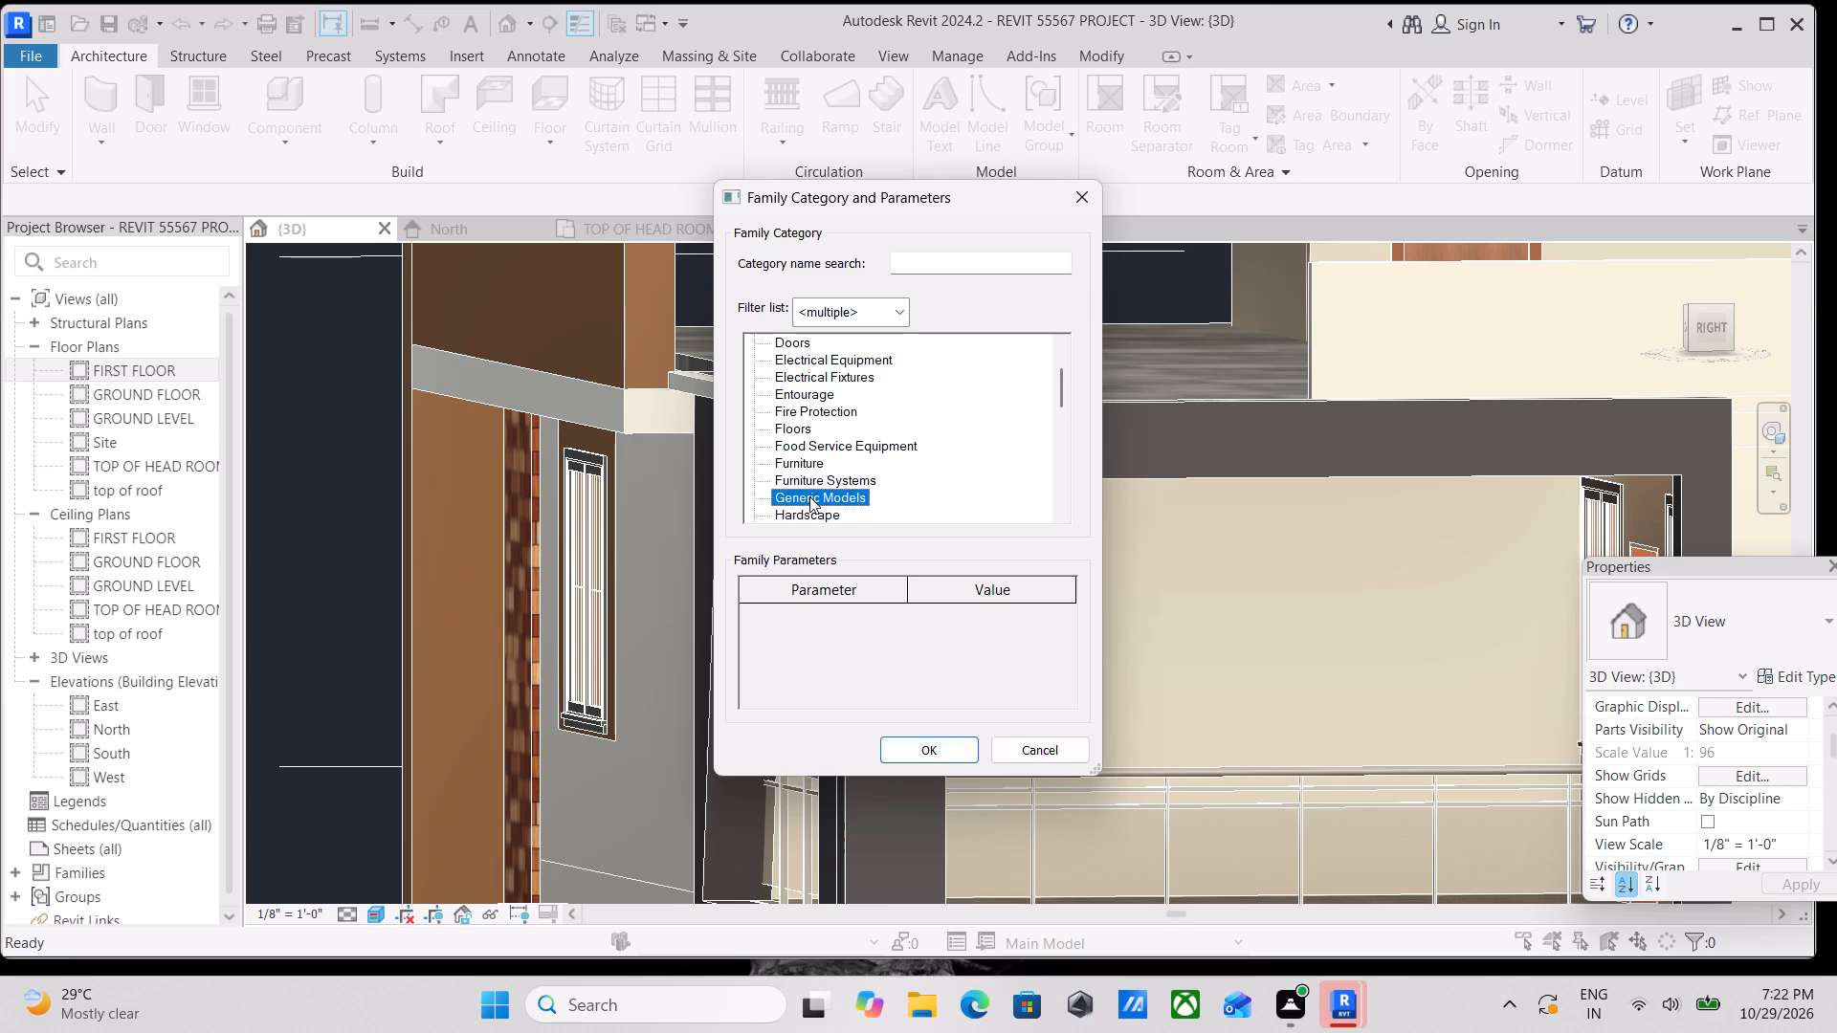
left_click(915, 759)
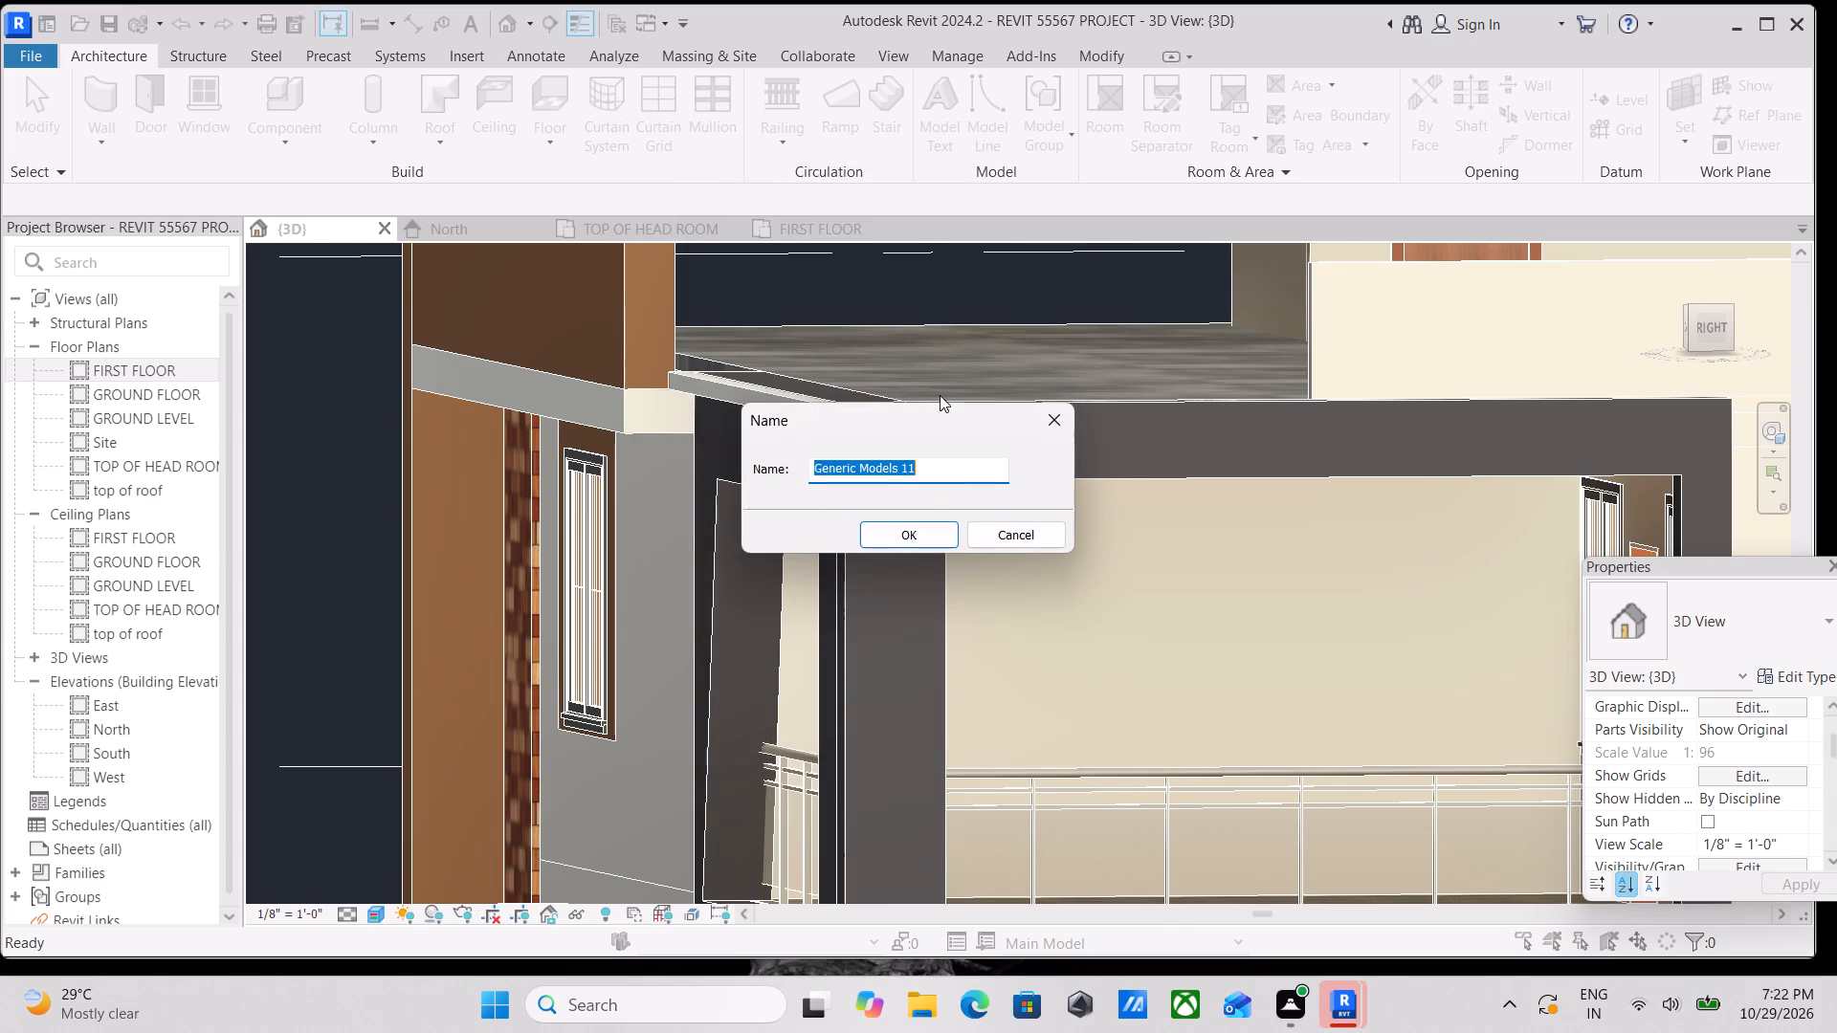
left_click(905, 540)
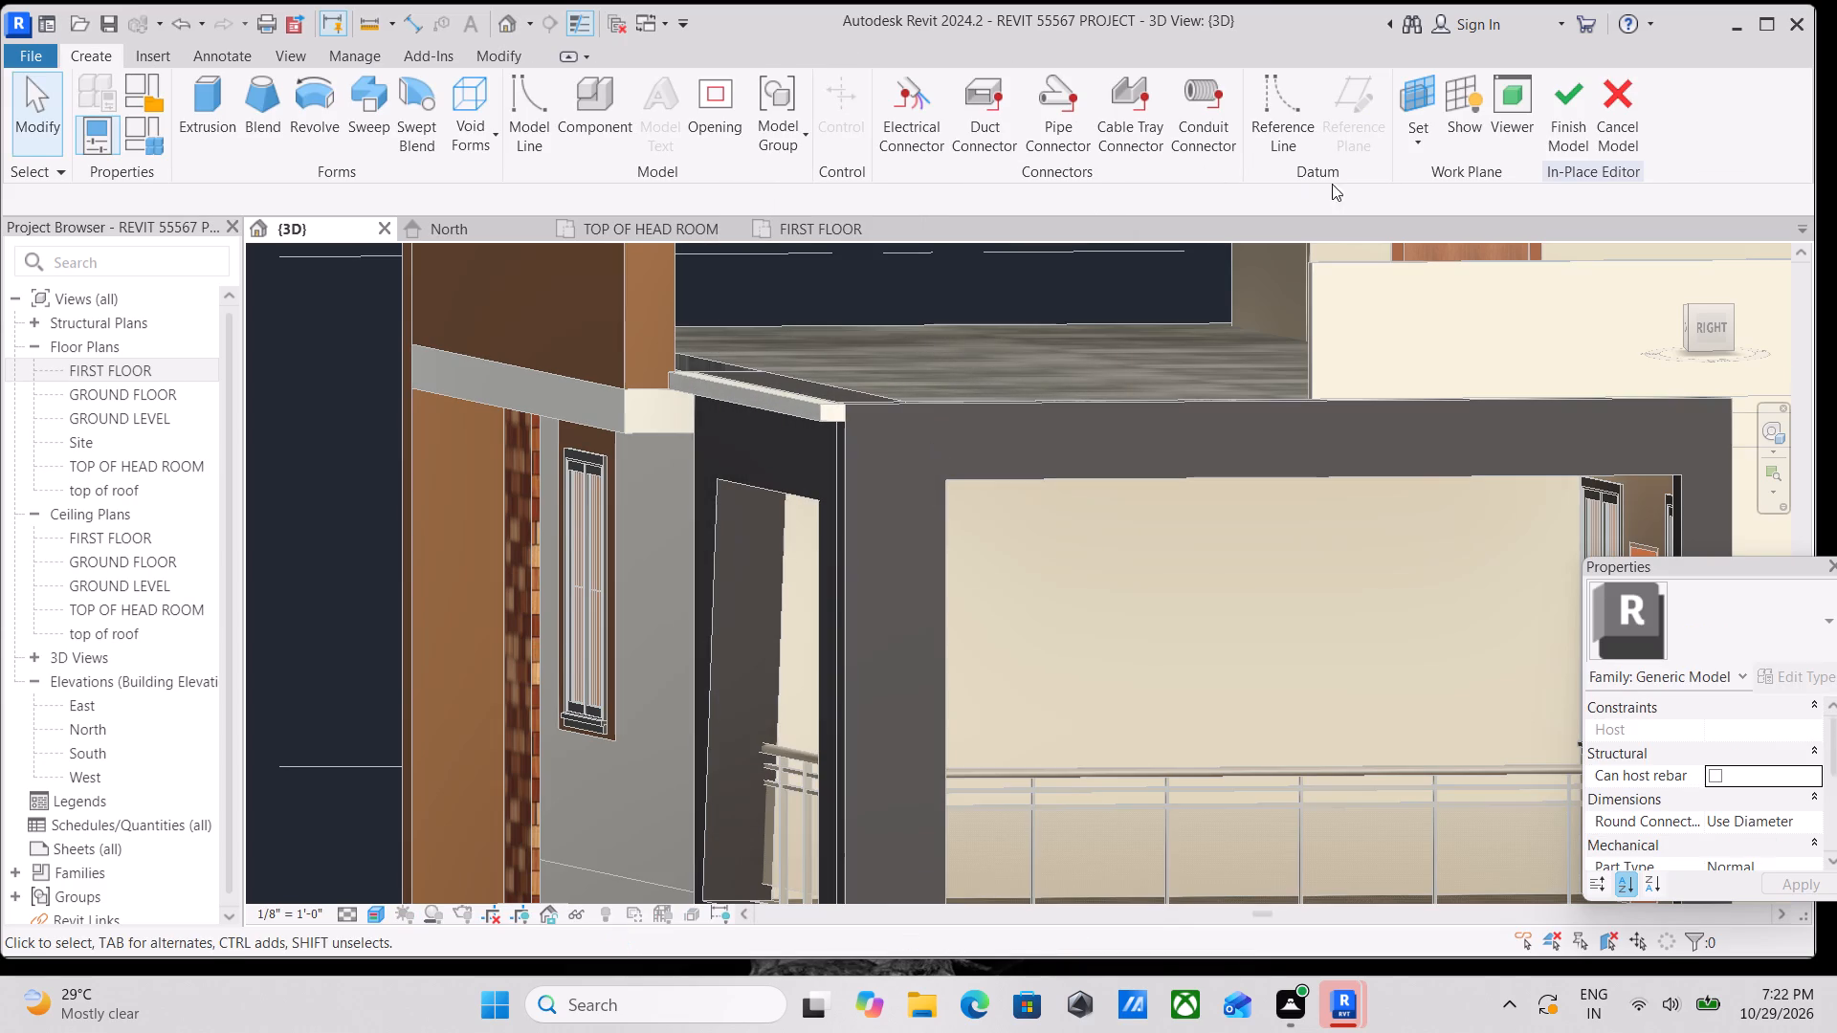
Set the work plane to the outer face of the side balcony frame.
left_click(1424, 149)
left_click(1452, 218)
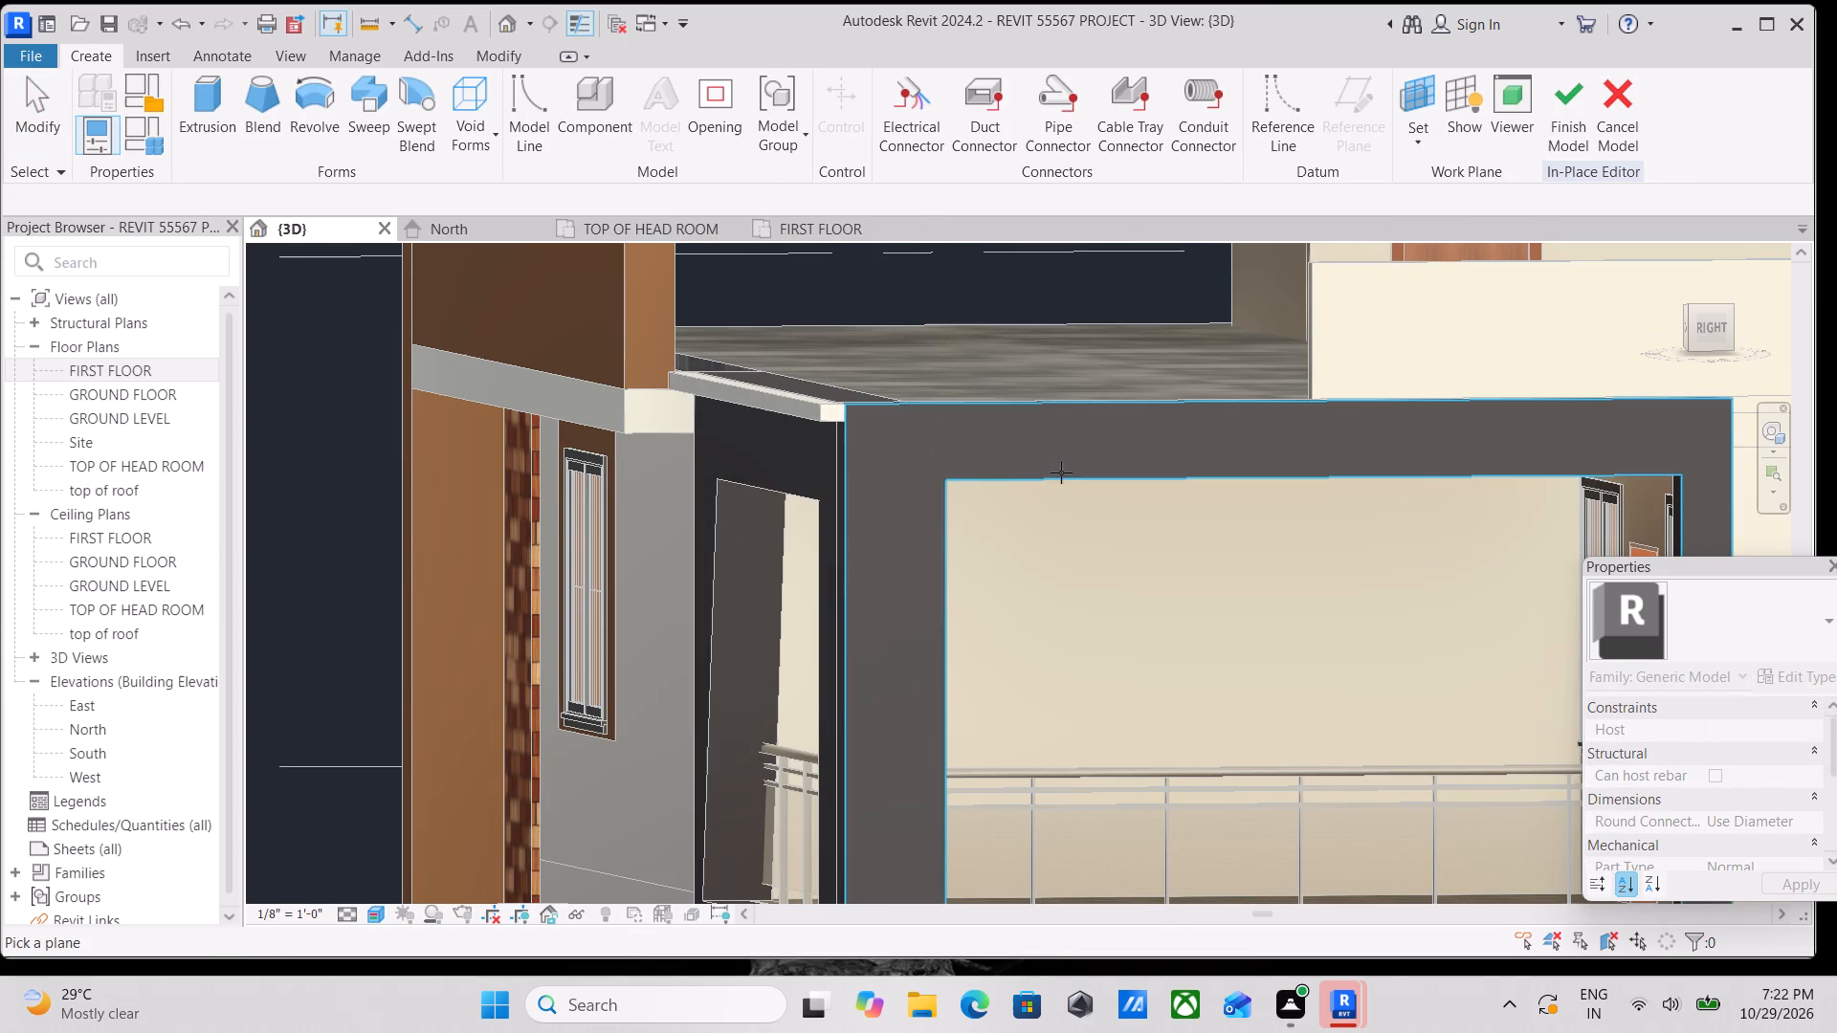
middle_click_drag(990, 504, 967, 595, "shift")
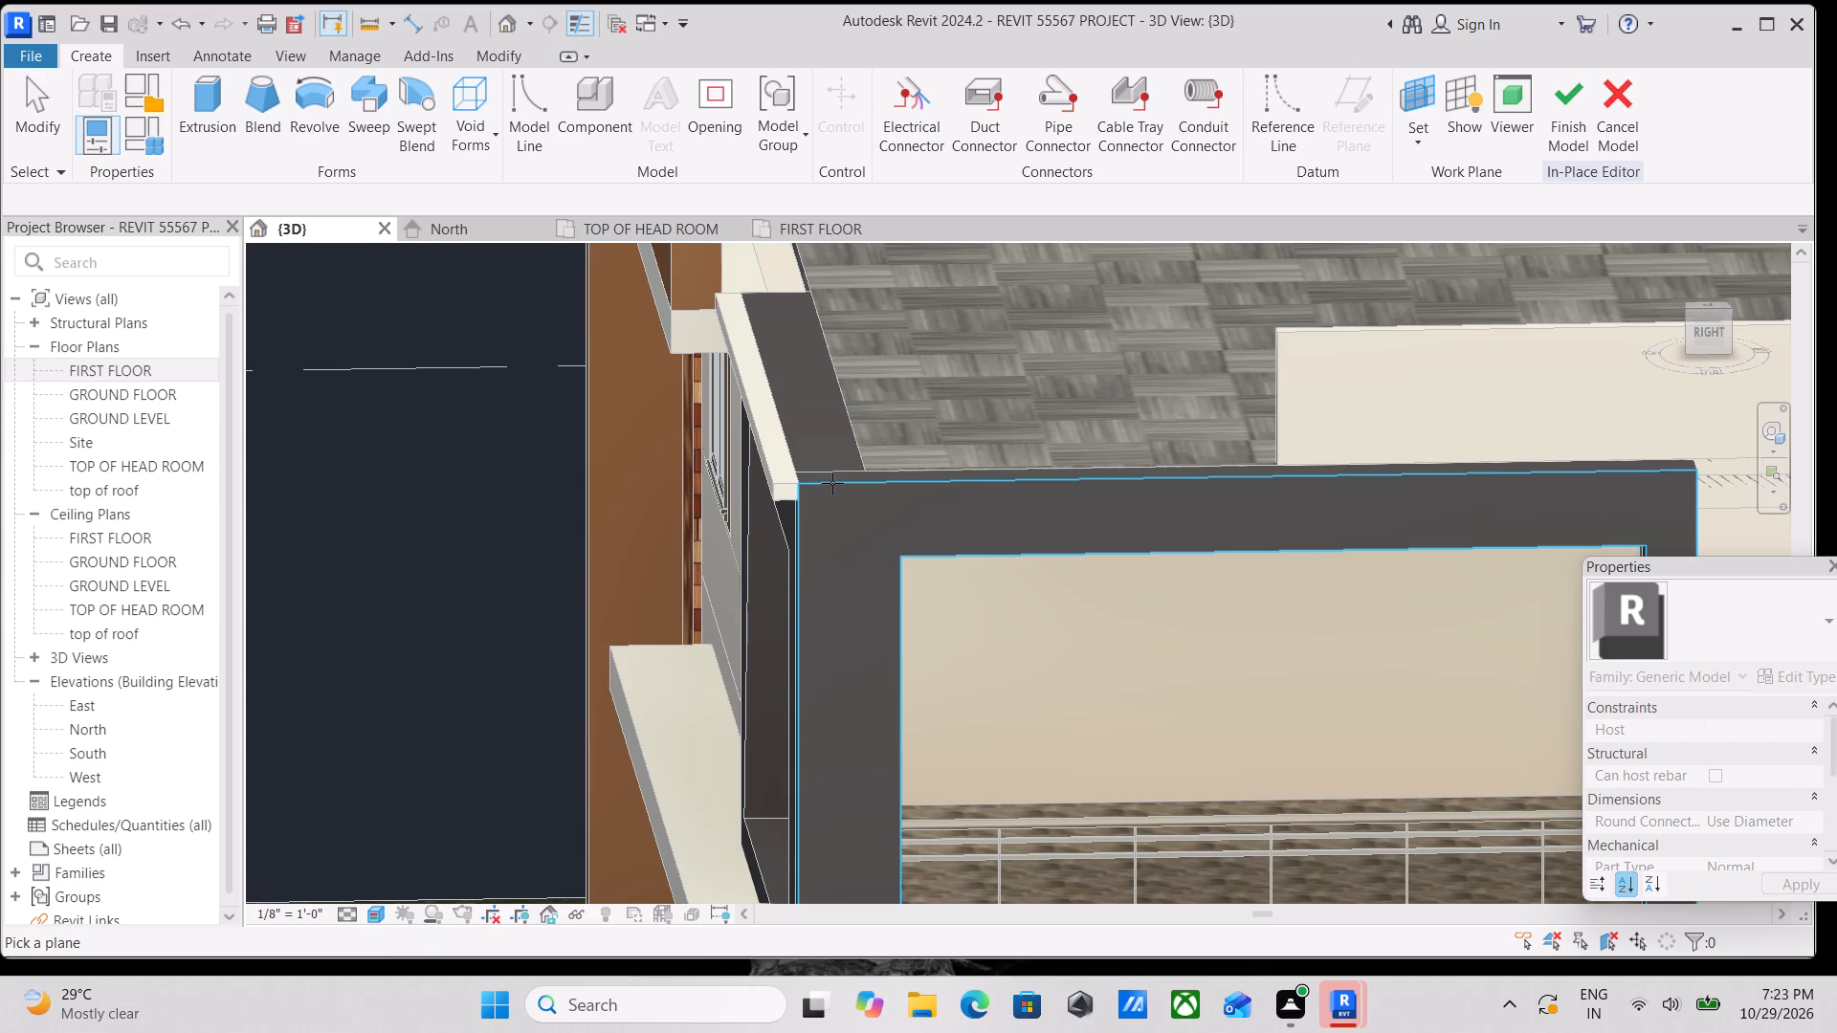
left_click(832, 483)
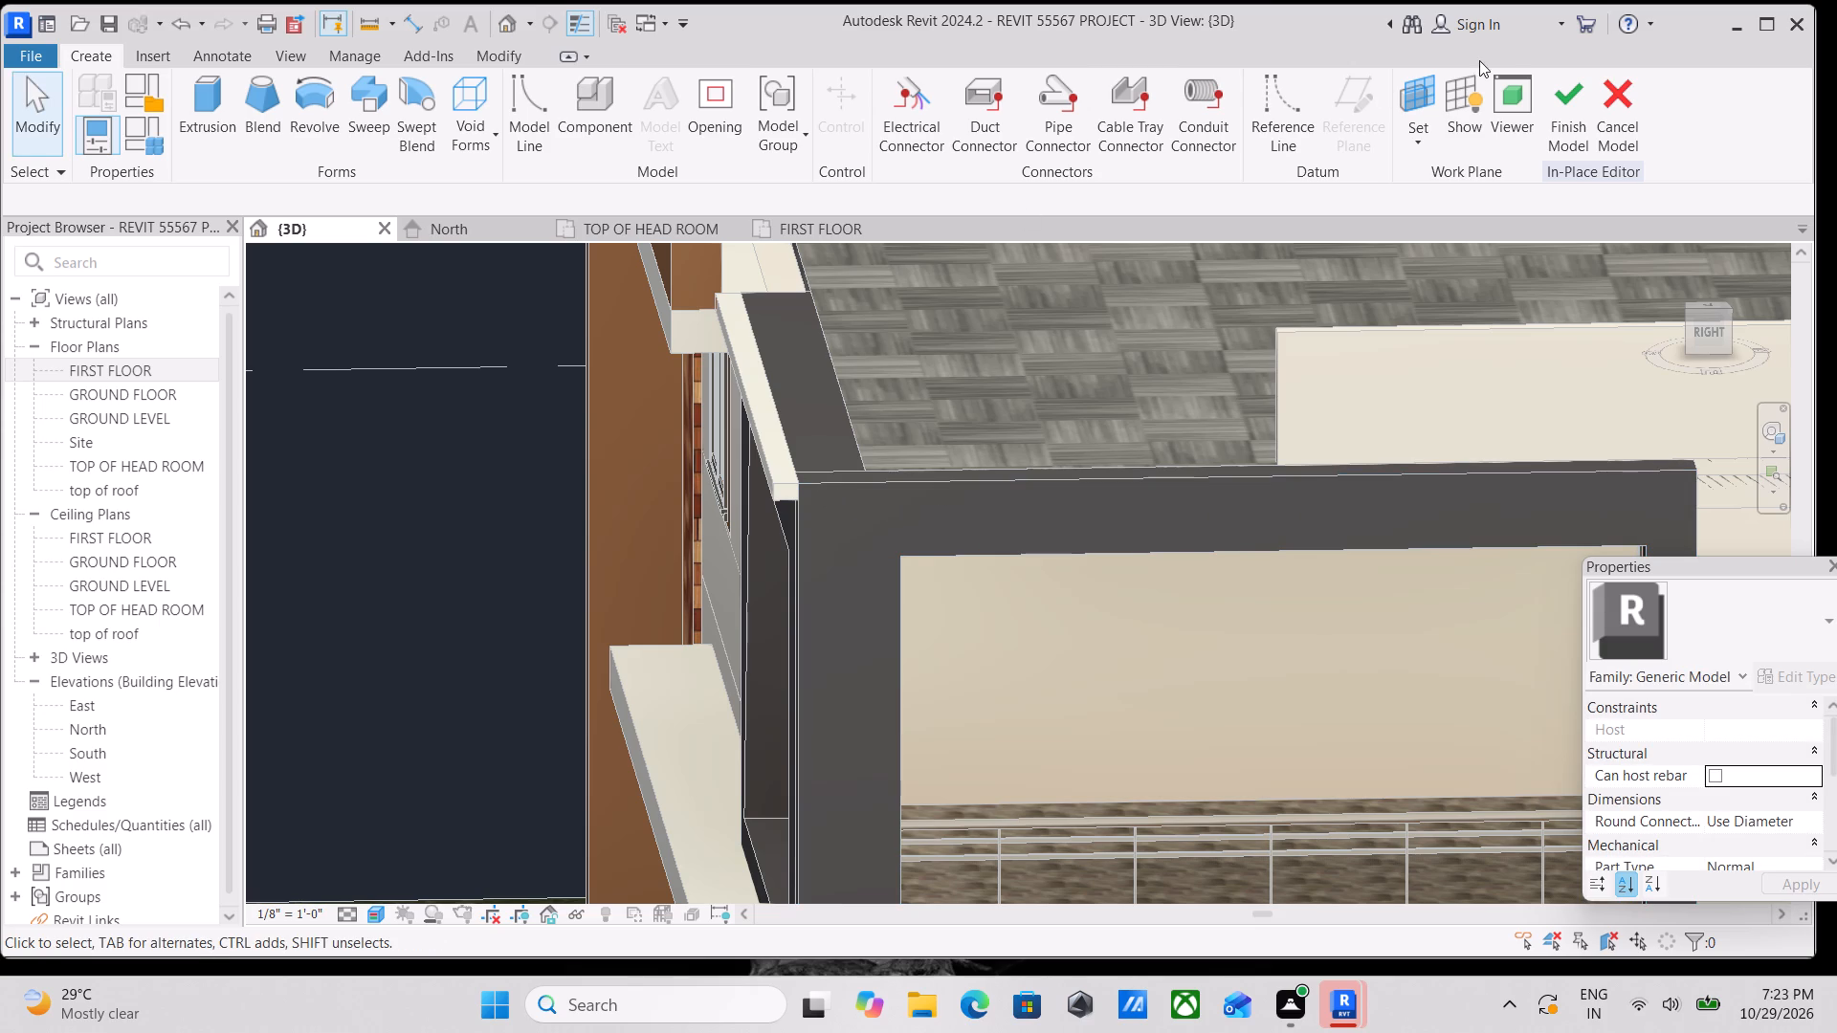
Start an extrusion and sketch a thin rectangle along the side balcony frame's top edge, about 17' 7 1/2" long and 6 5/8" high.
left_click(200, 121)
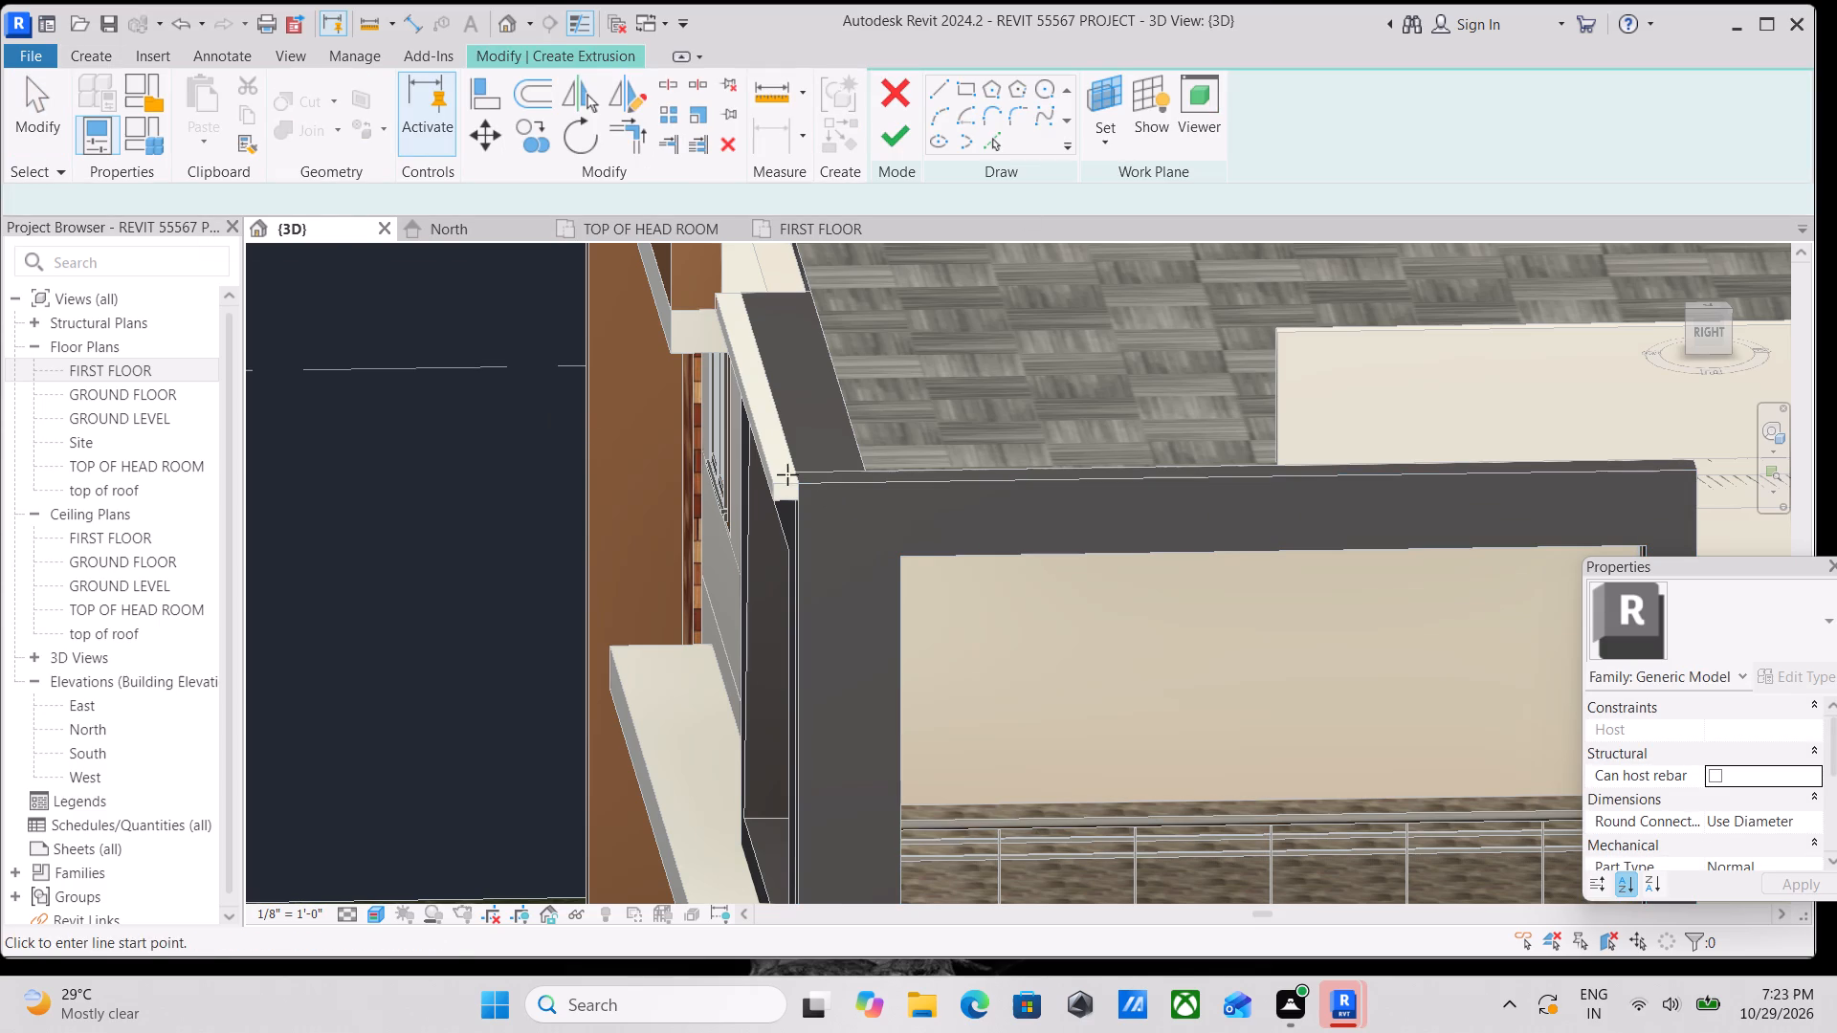
scroll(791, 478, "up", 6)
left_click(786, 475)
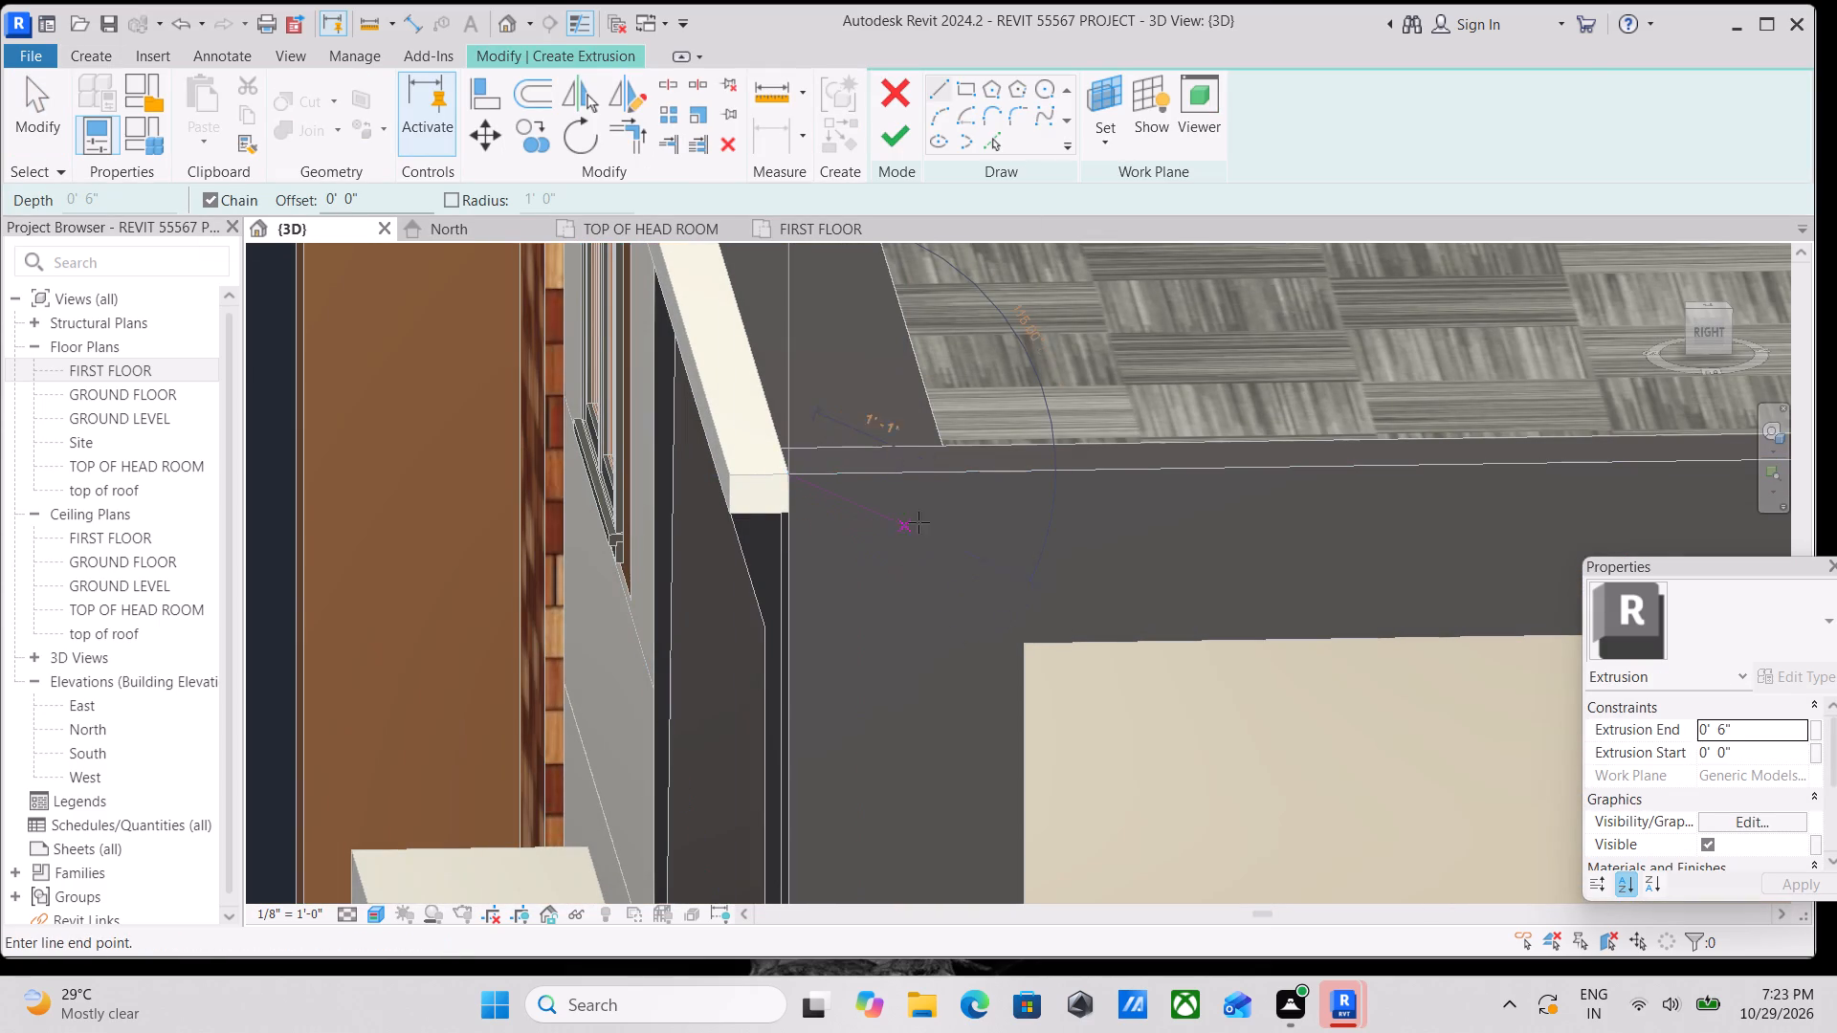
key("Escape")
left_click(967, 77)
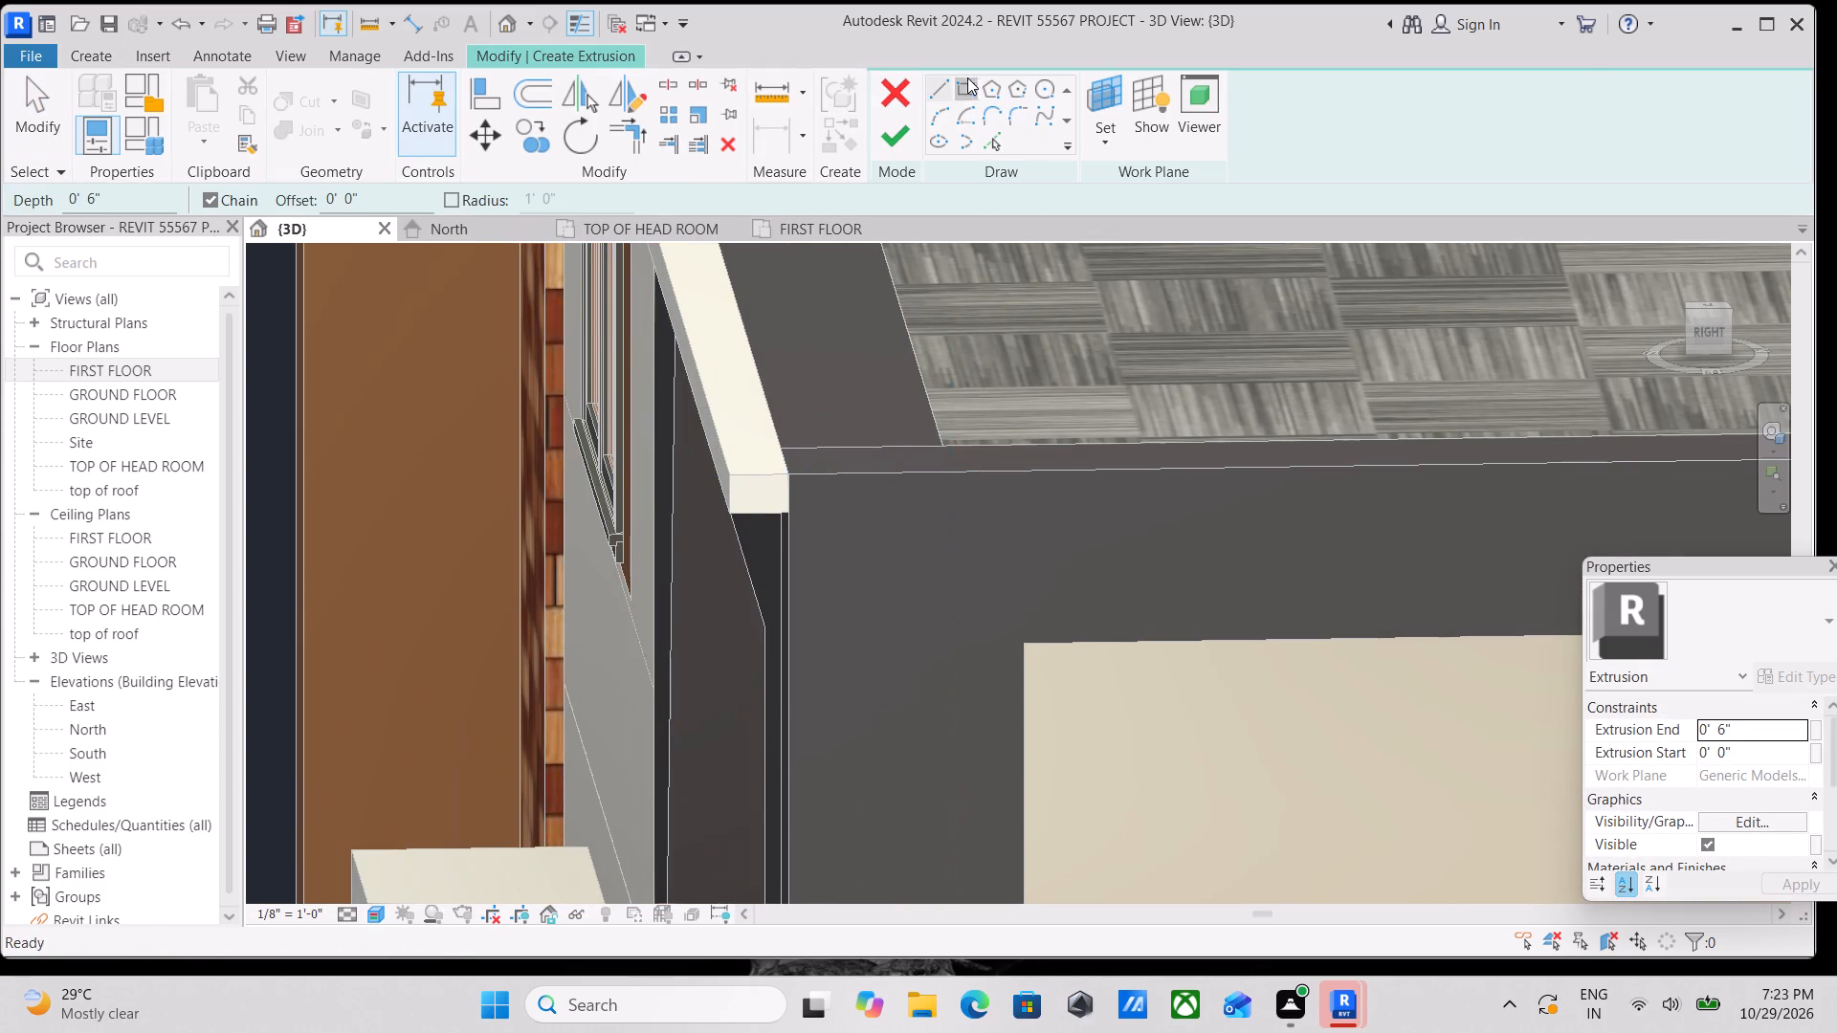
left_click(788, 477)
middle_click_drag(998, 504, 673, 376)
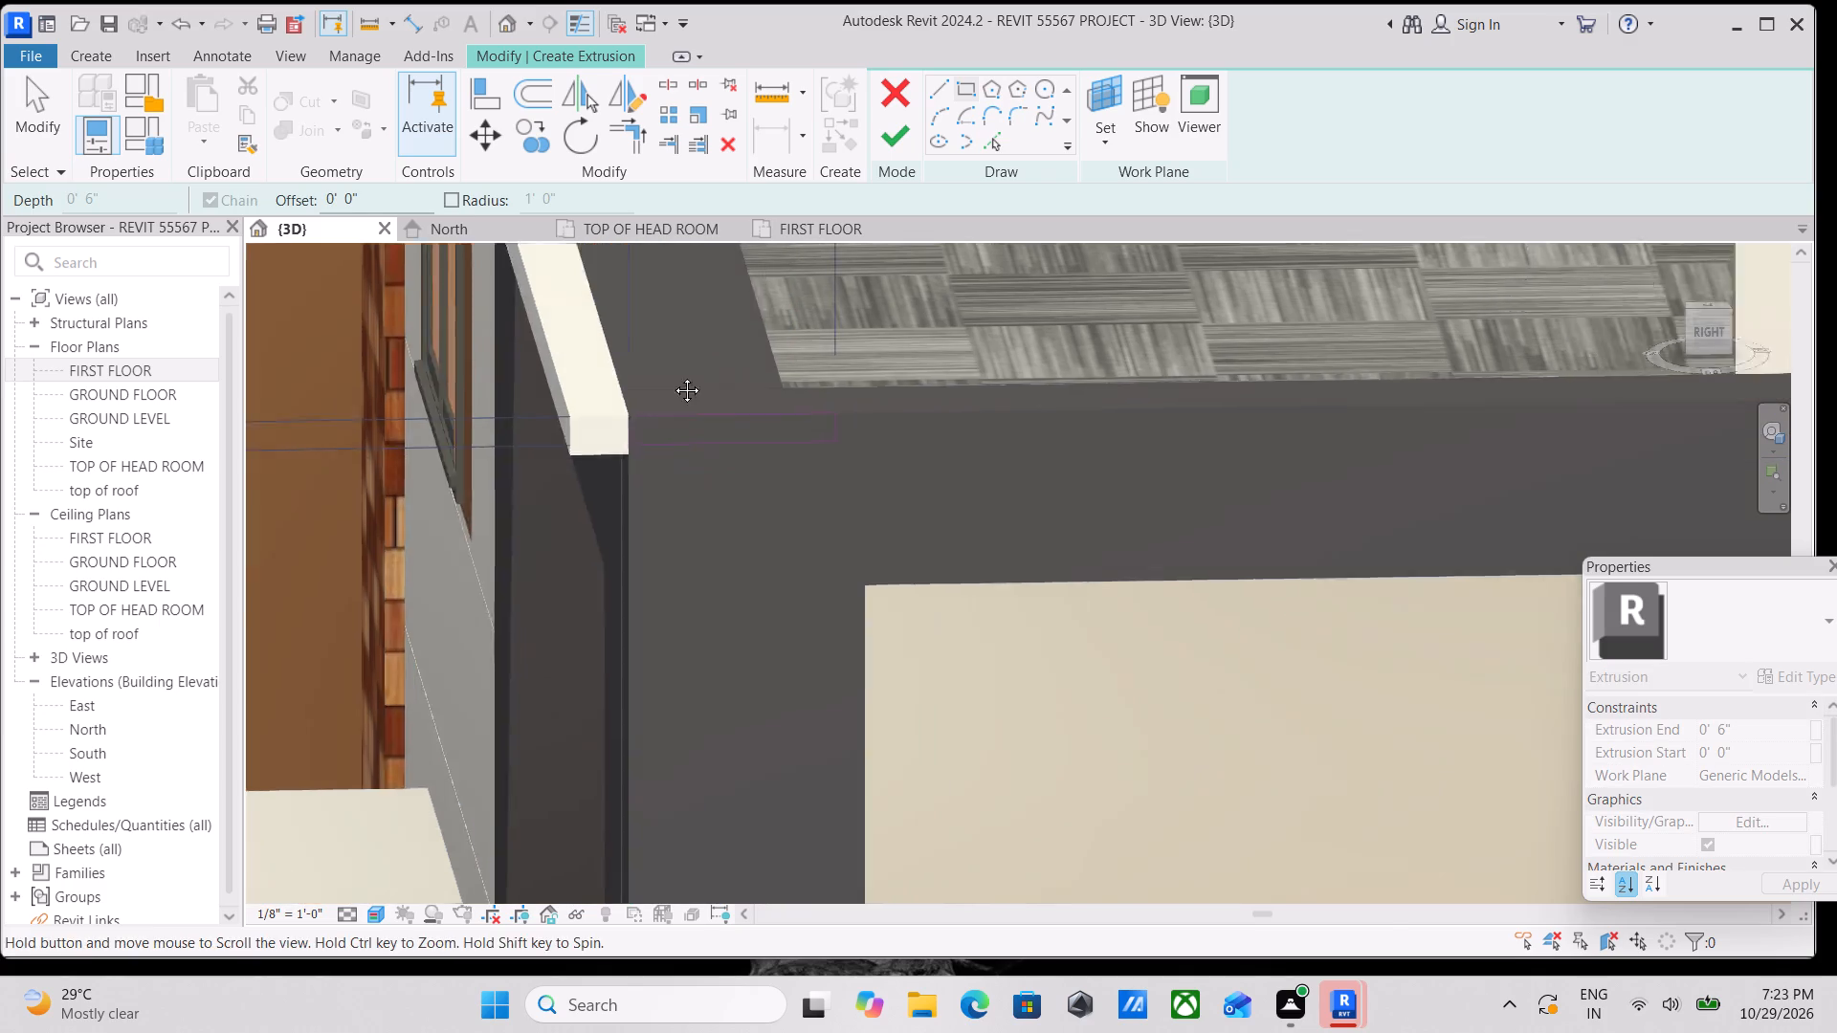
middle_click_drag(673, 376, 627, 351)
middle_click_drag(1050, 369, 493, 363)
scroll(1268, 361, "down", 2)
middle_click_drag(1268, 361, 786, 407)
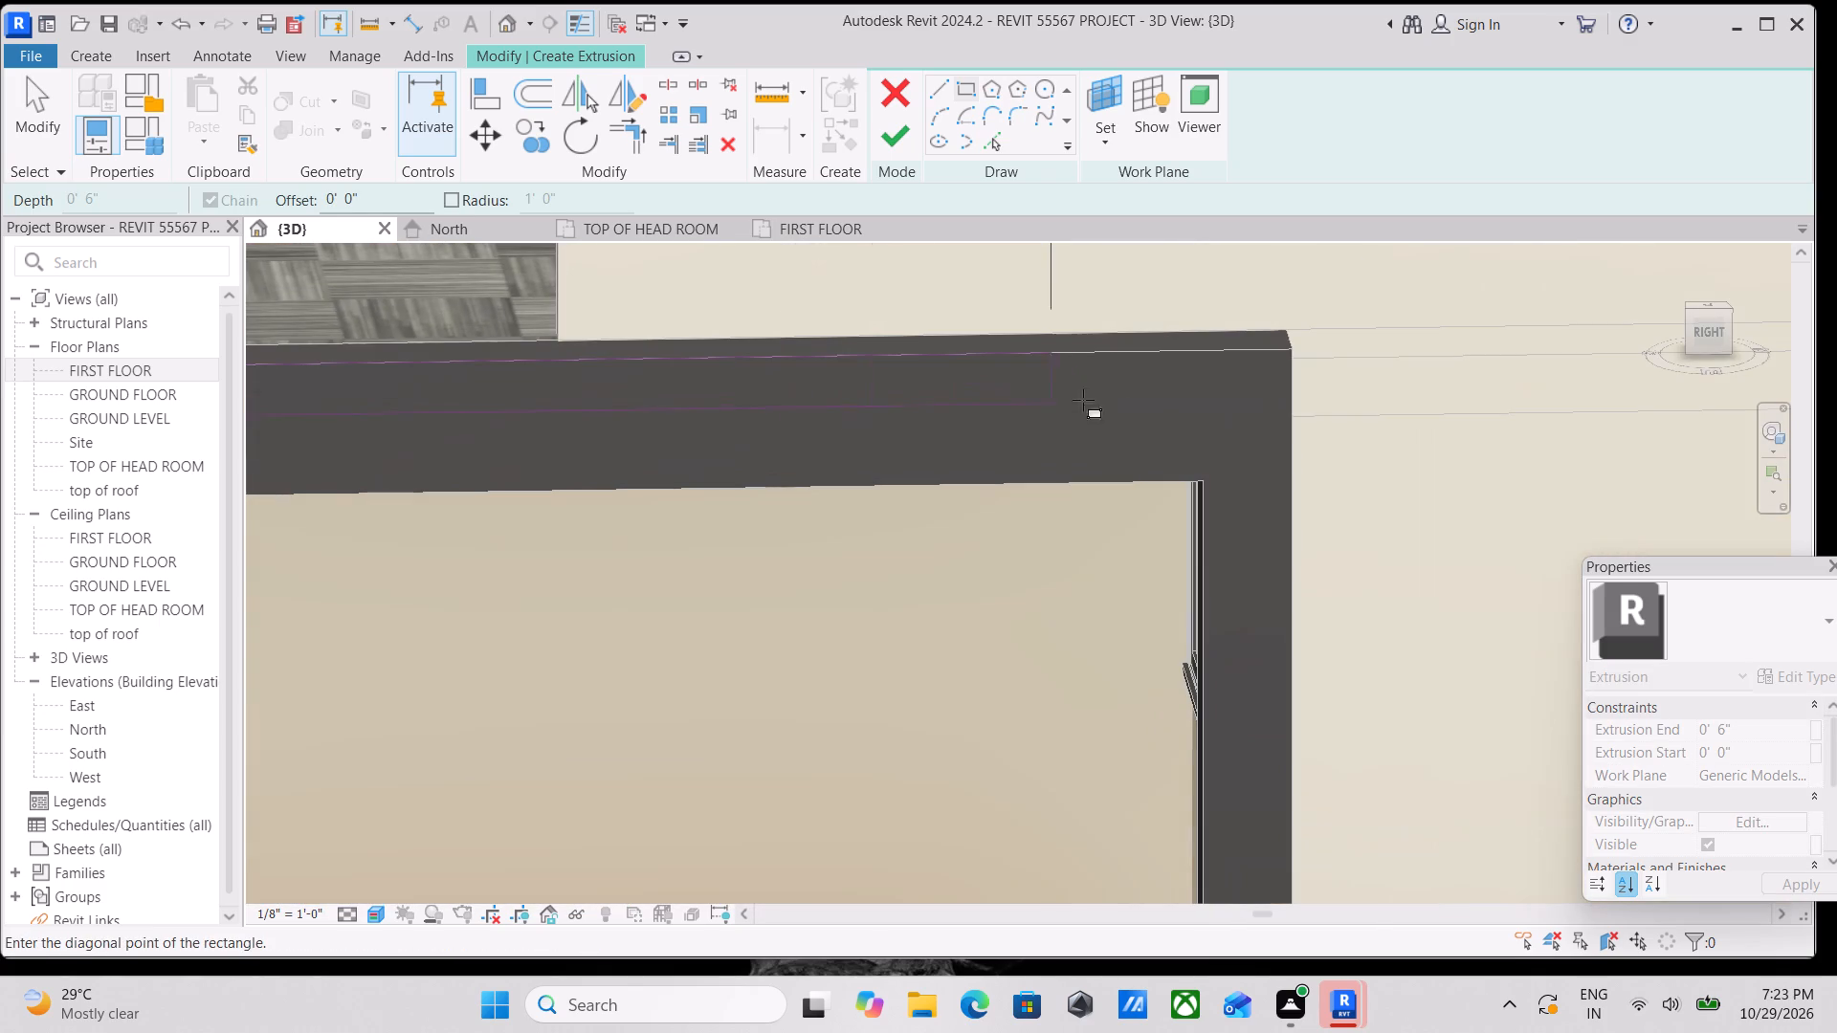
left_click(1300, 397)
scroll(1169, 411, "down", 3)
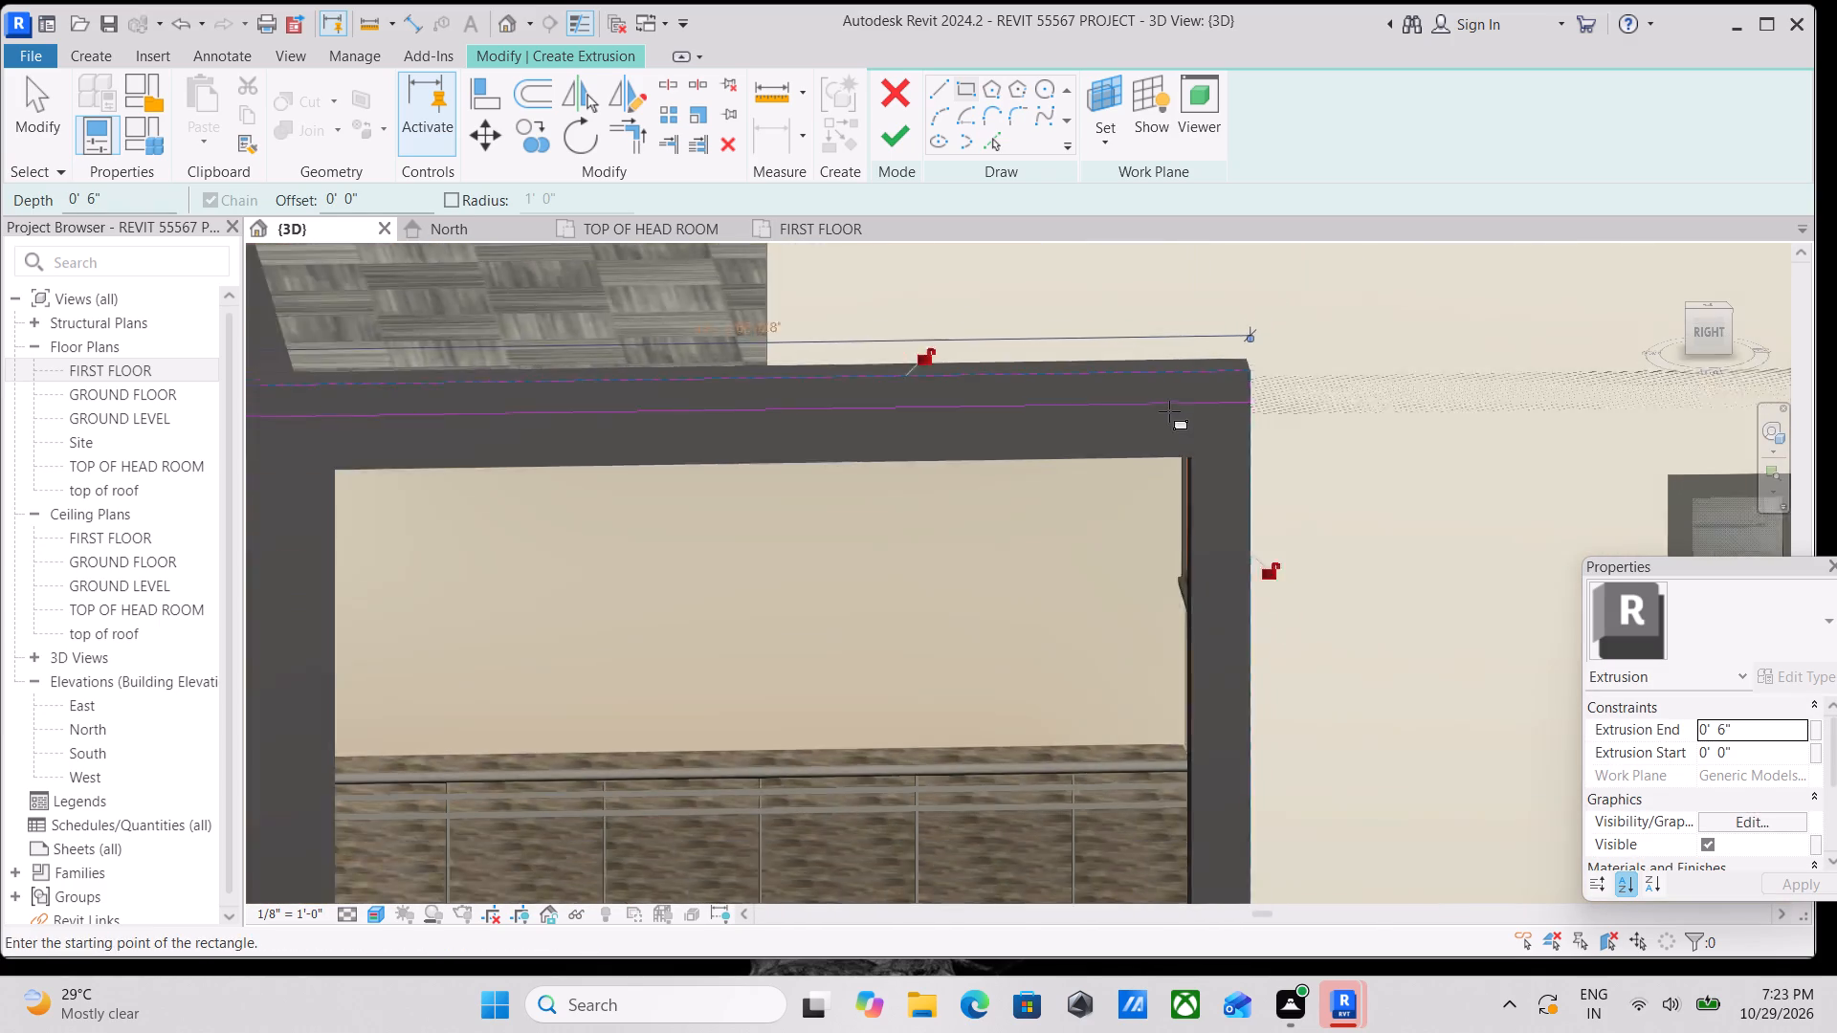
scroll(1169, 411, "down", 1)
scroll(788, 536, "down", 1)
middle_click_drag(681, 548, 1000, 529, "shift")
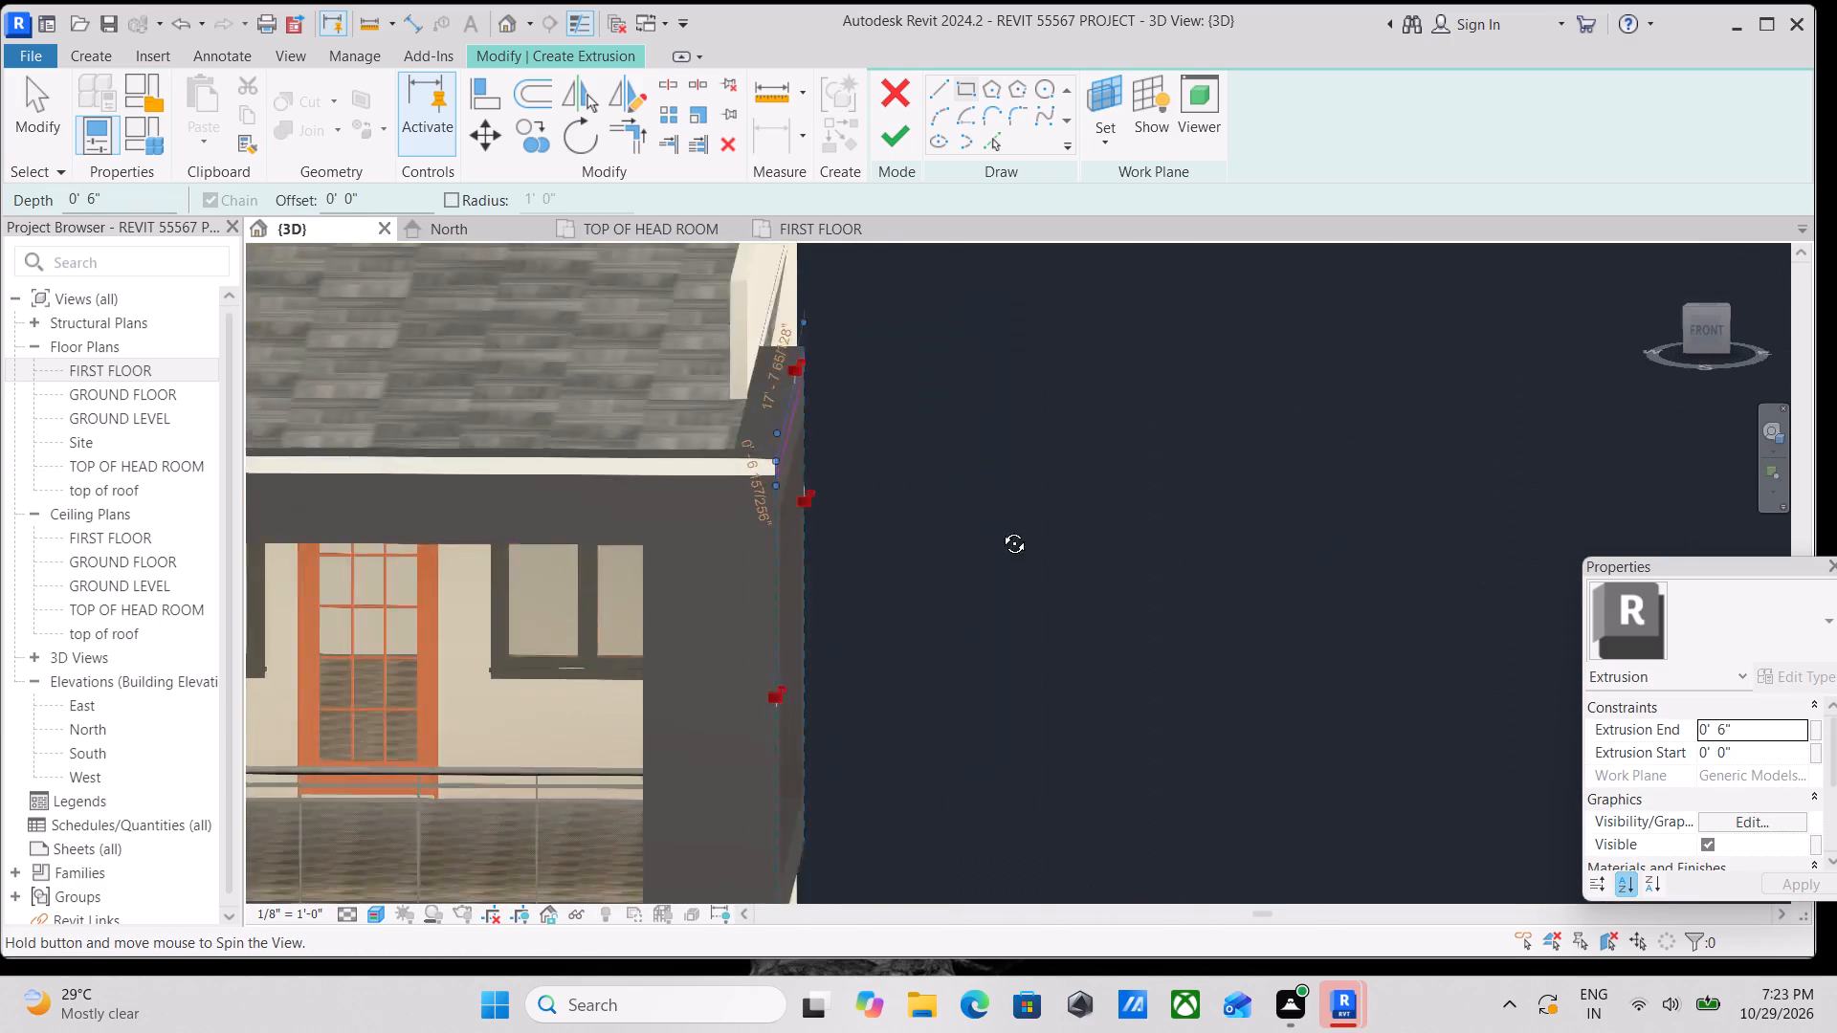
middle_click_drag(1000, 529, 752, 617, "shift")
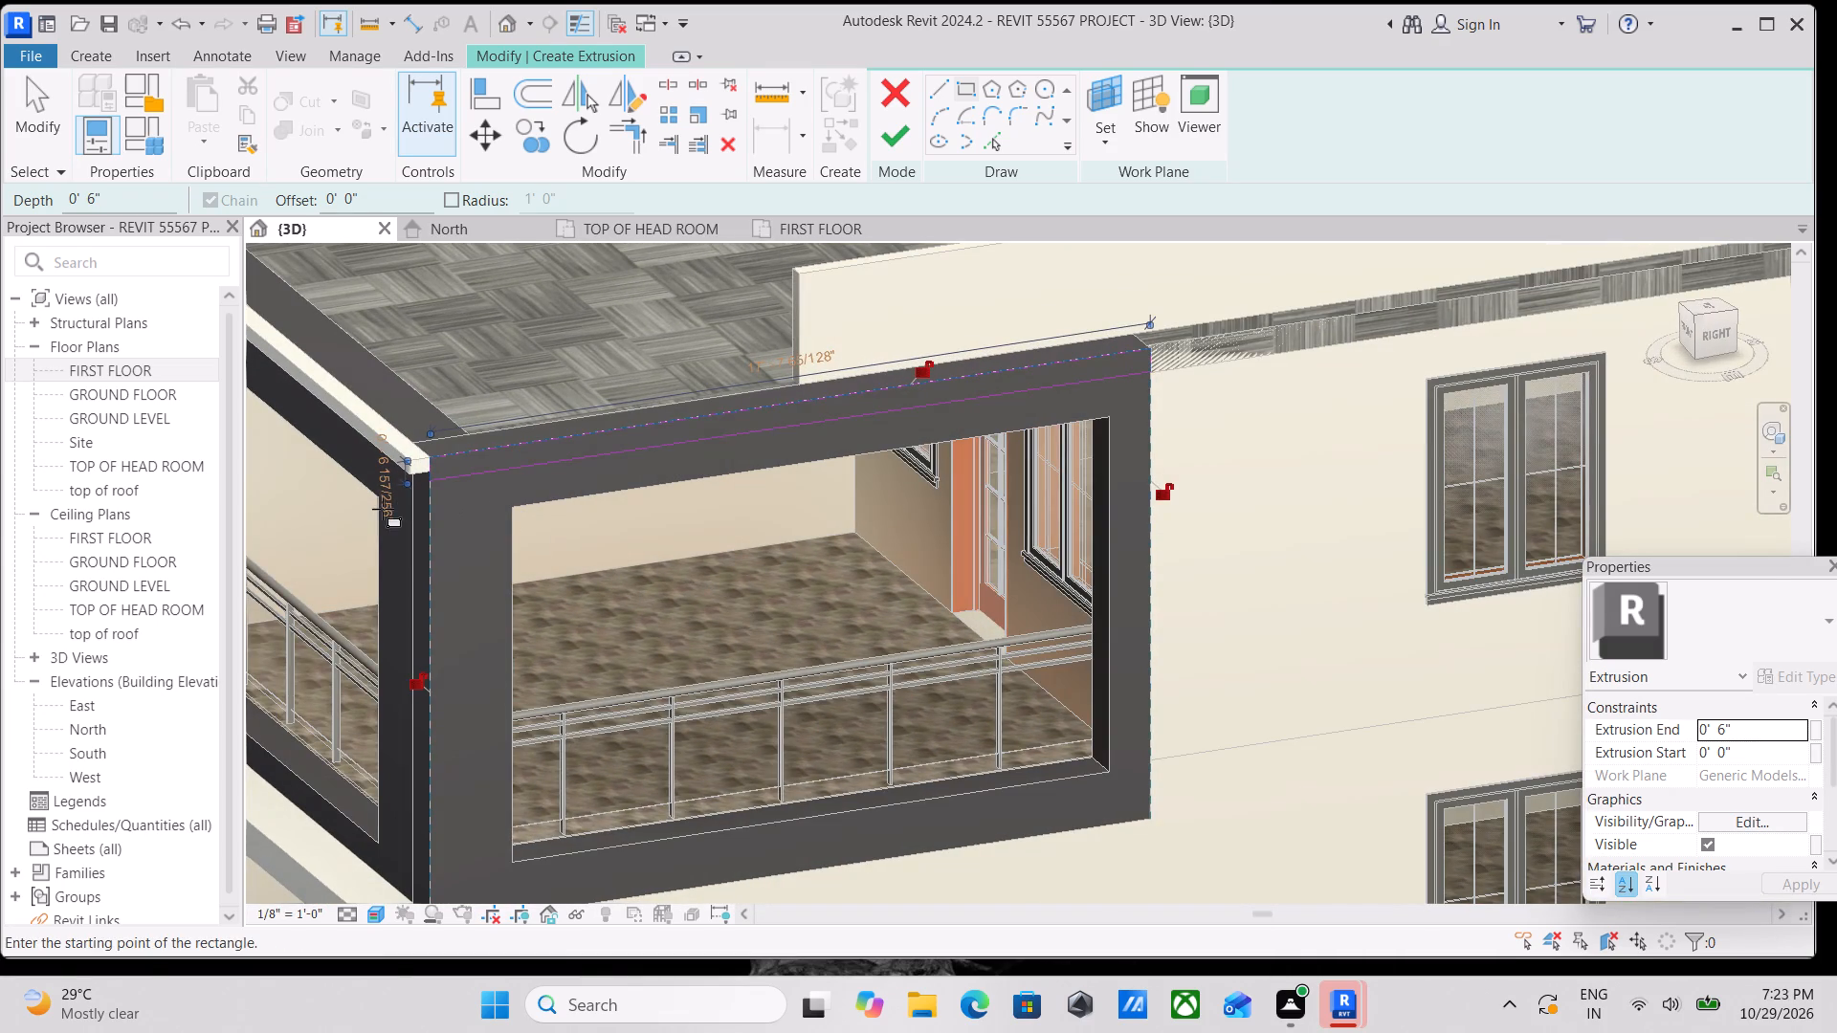
scroll(383, 509, "up", 1)
key("Escape")
scroll(357, 504, "up", 3)
key("Escape")
key("Escape")
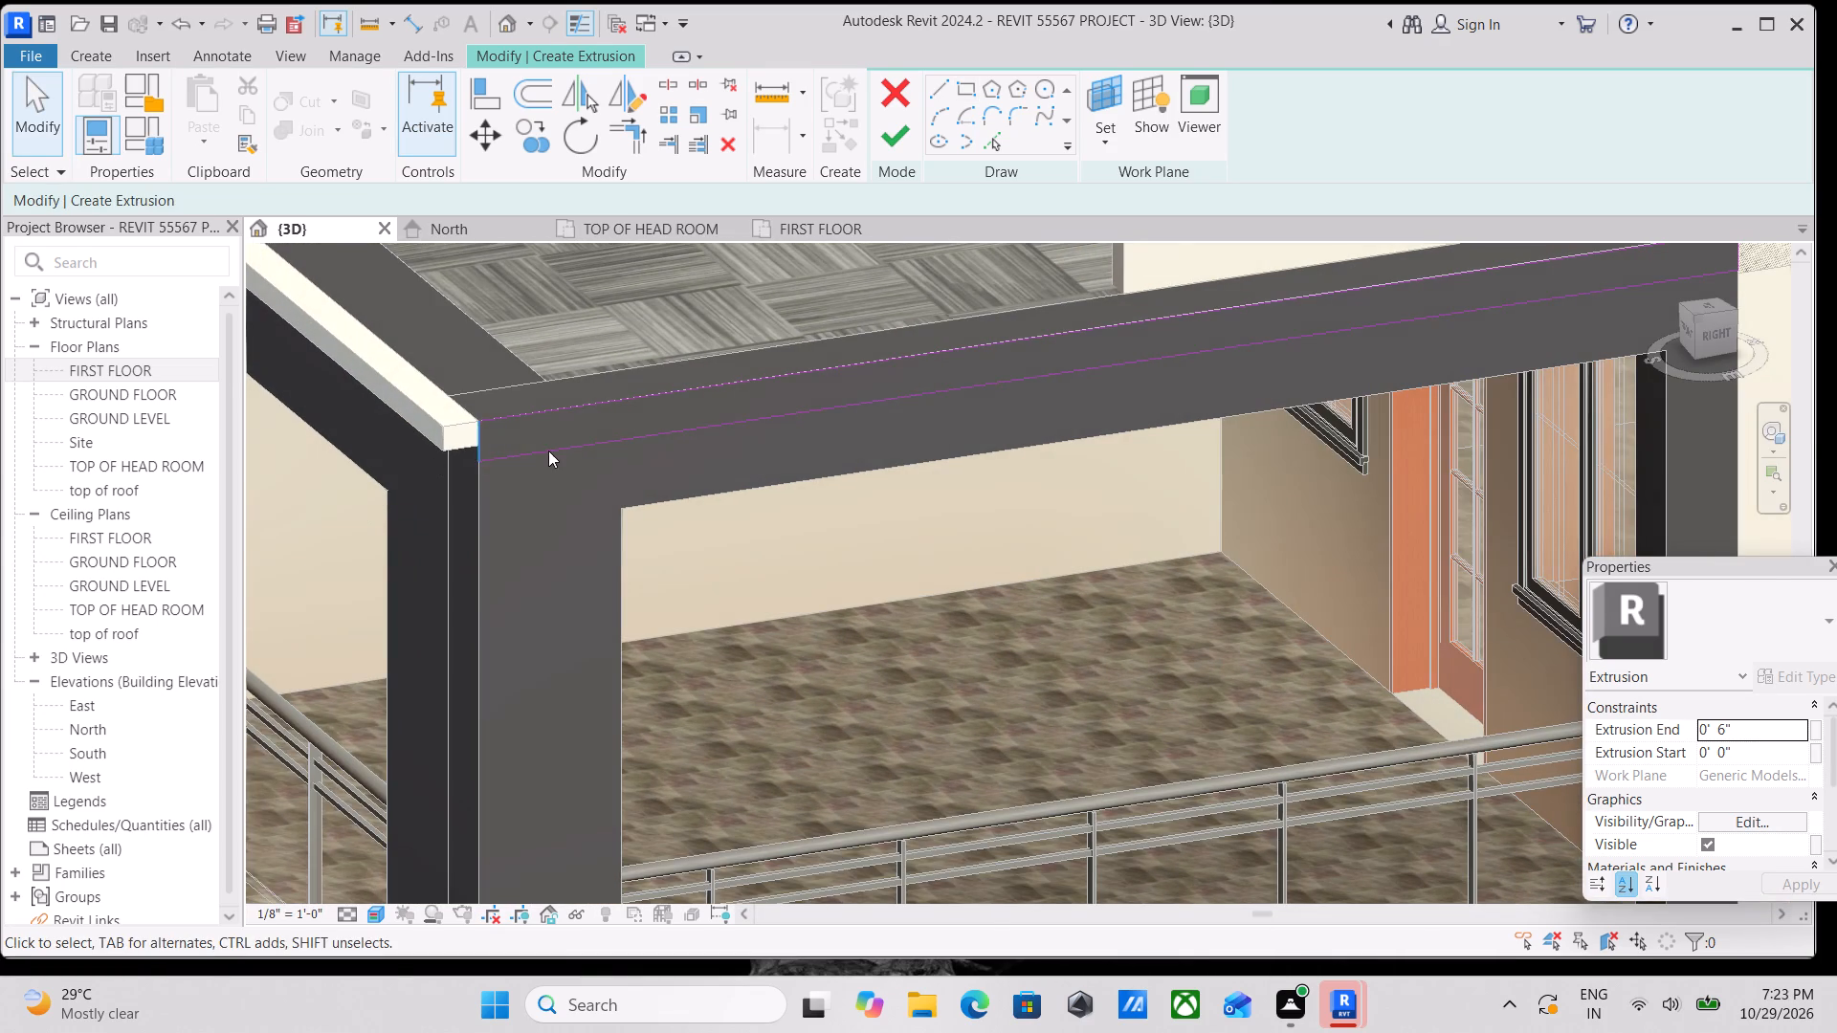
Set the rectangle's height to 4" from its lower sketch line and finish the sketch as a 0' 6" deep extrusion.
left_click(552, 450)
left_click(415, 446)
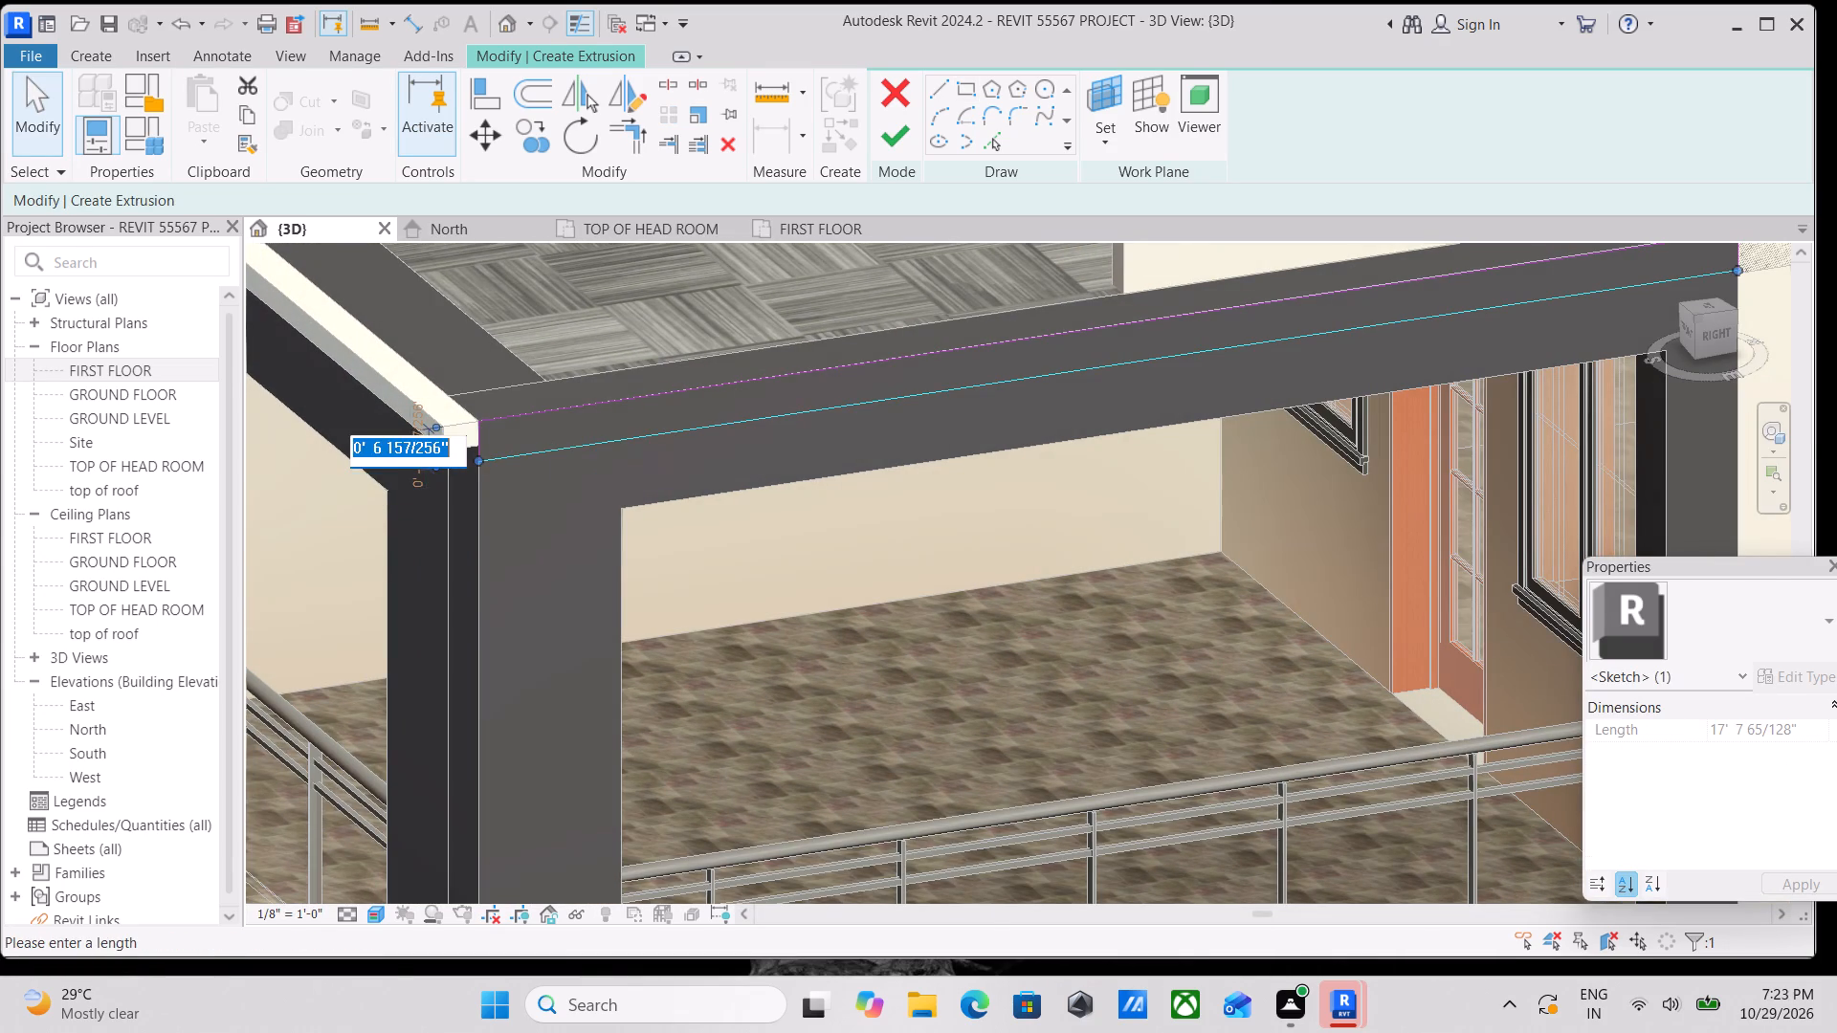
scroll(415, 445, "down", 5)
scroll(434, 444, "up", 4)
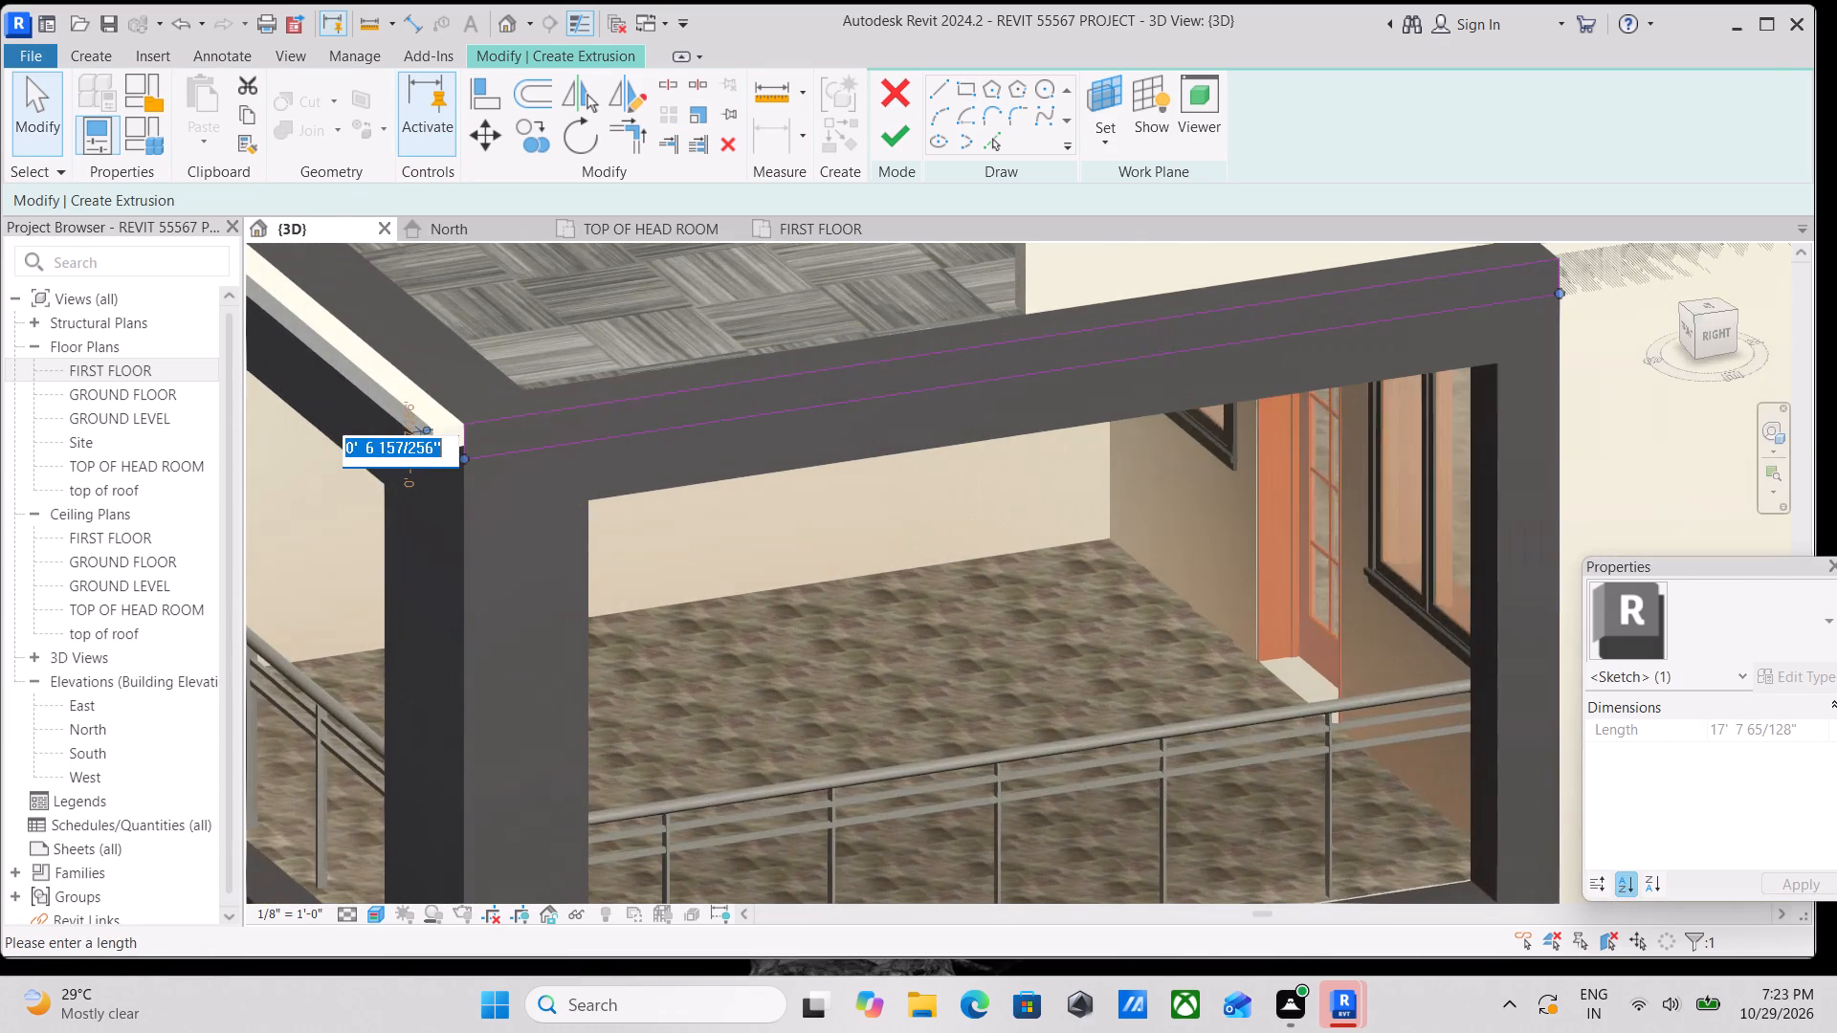
key("4")
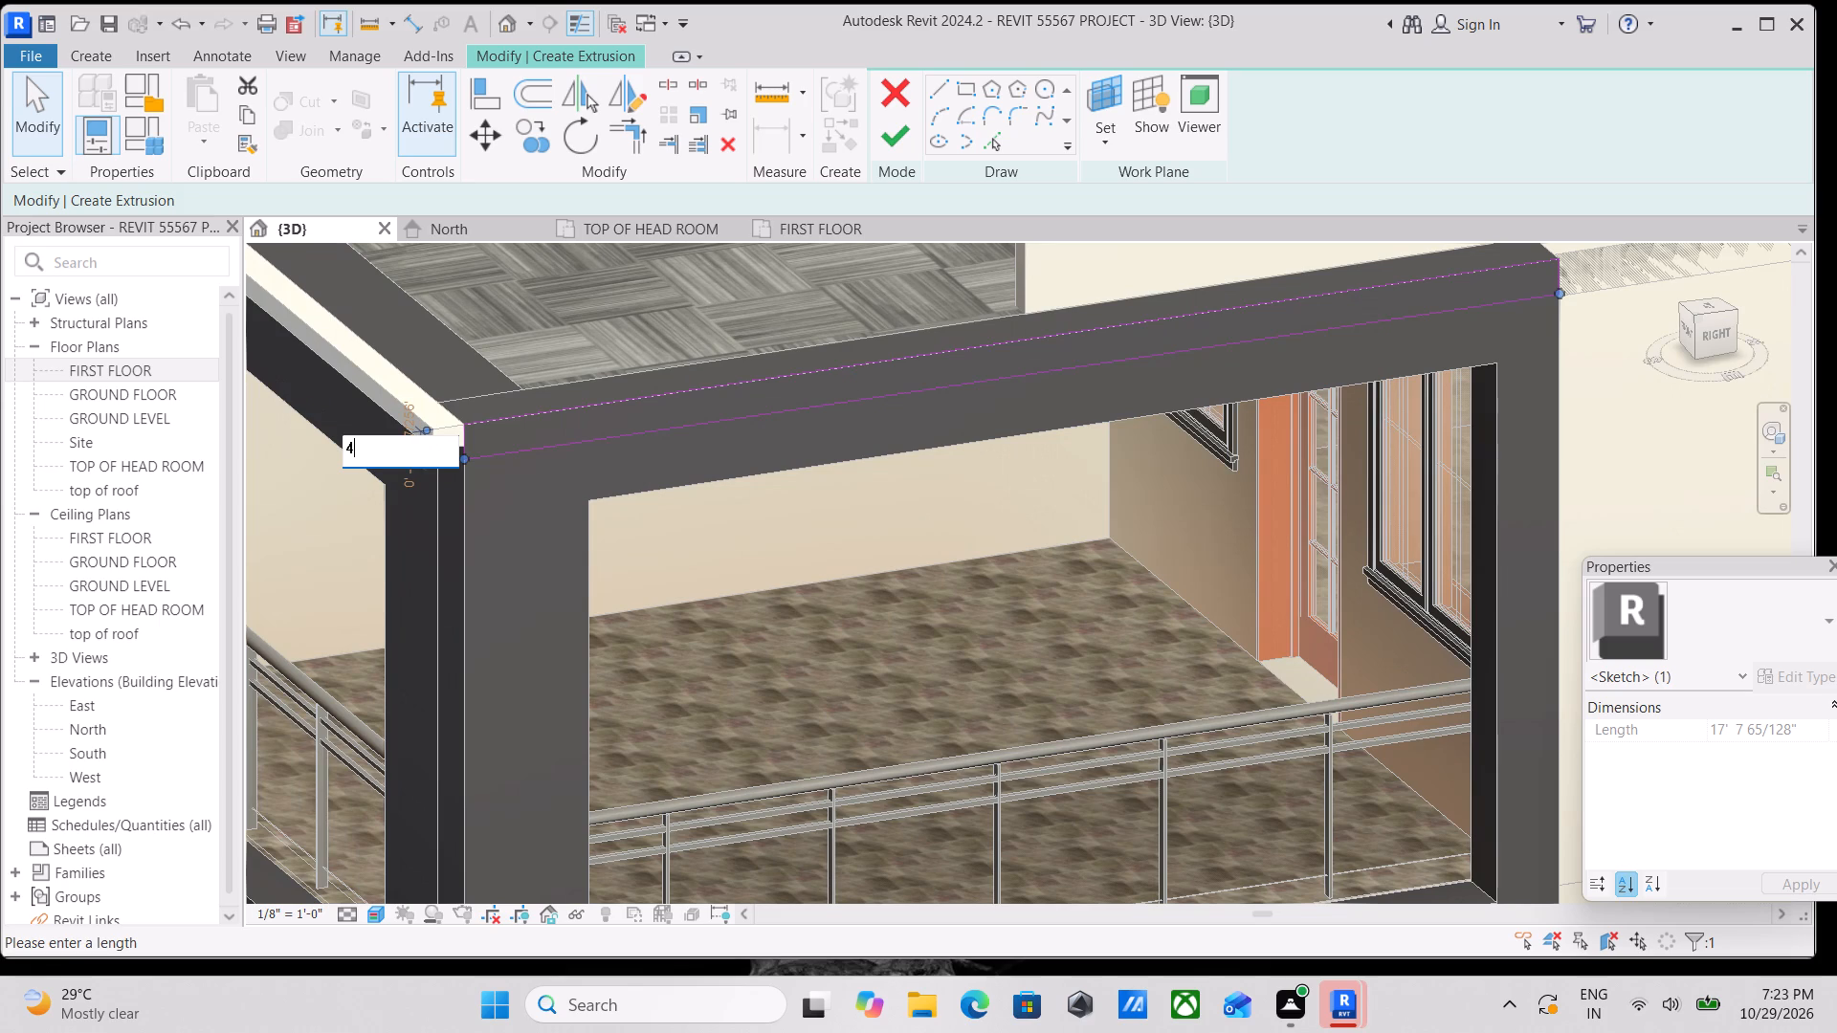
key("shift+quotedbl")
key("Return")
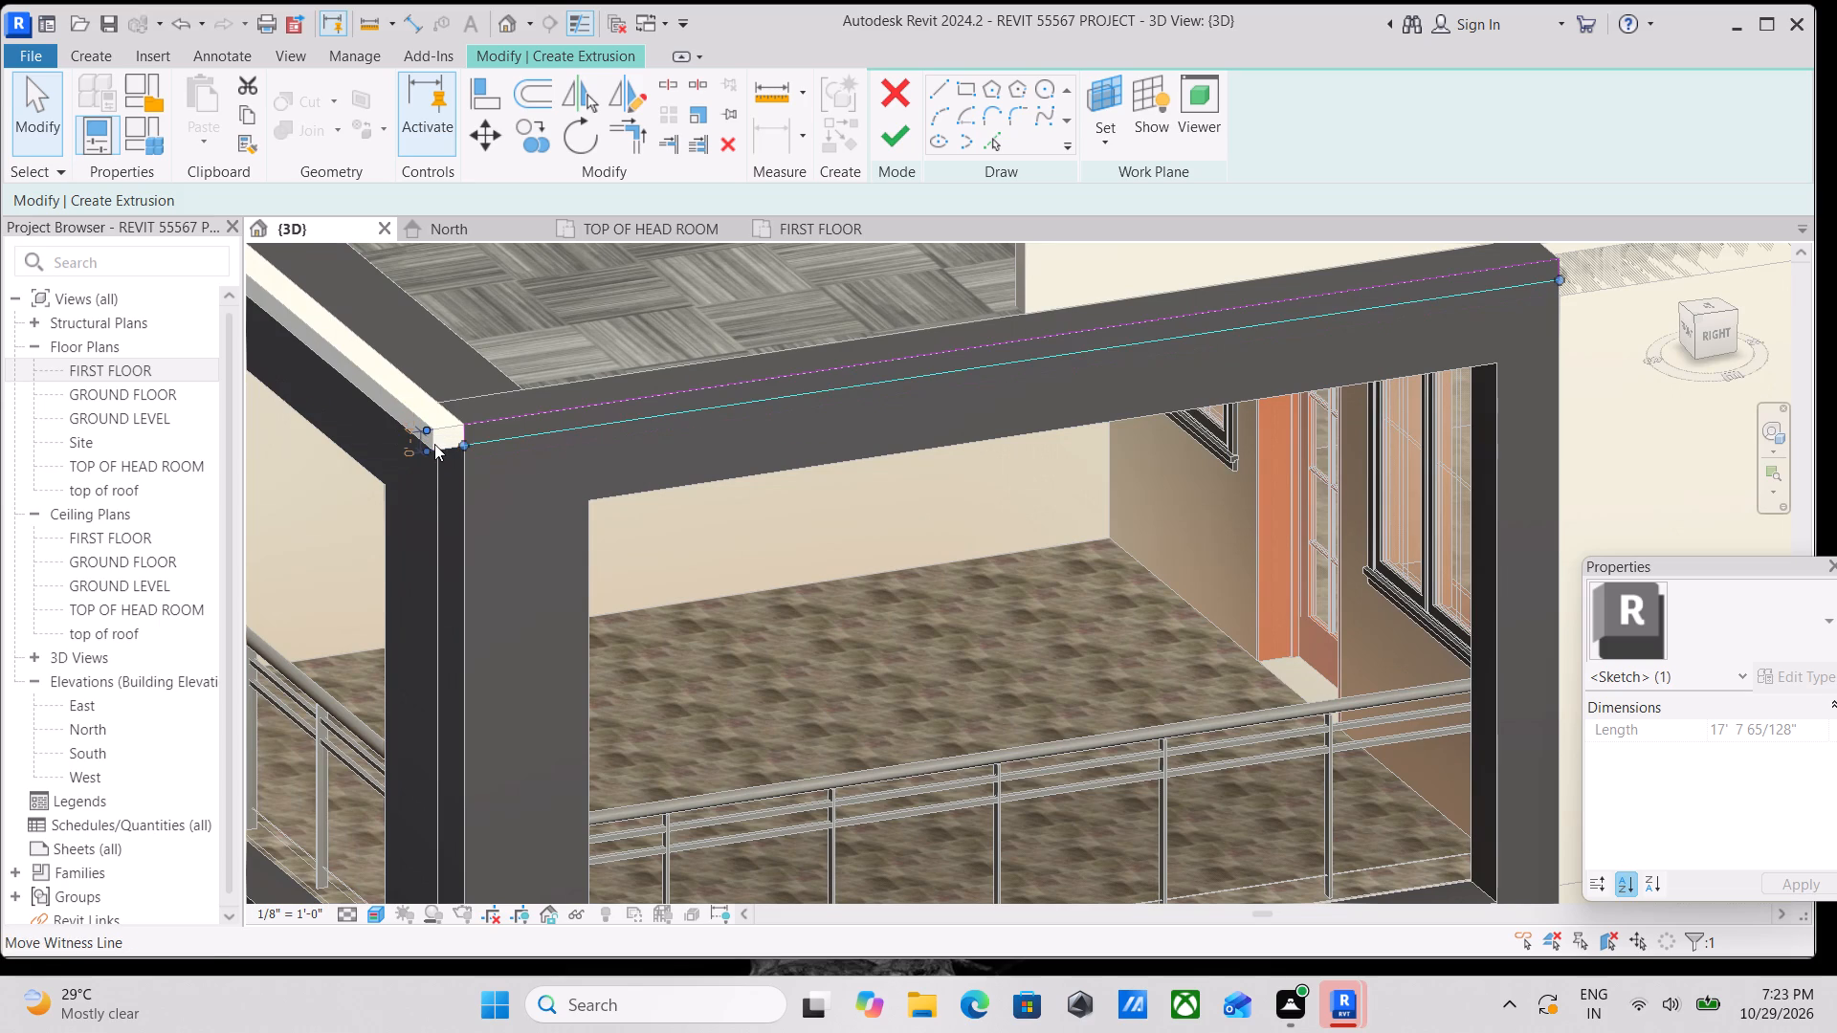
key("Escape")
left_click(901, 141)
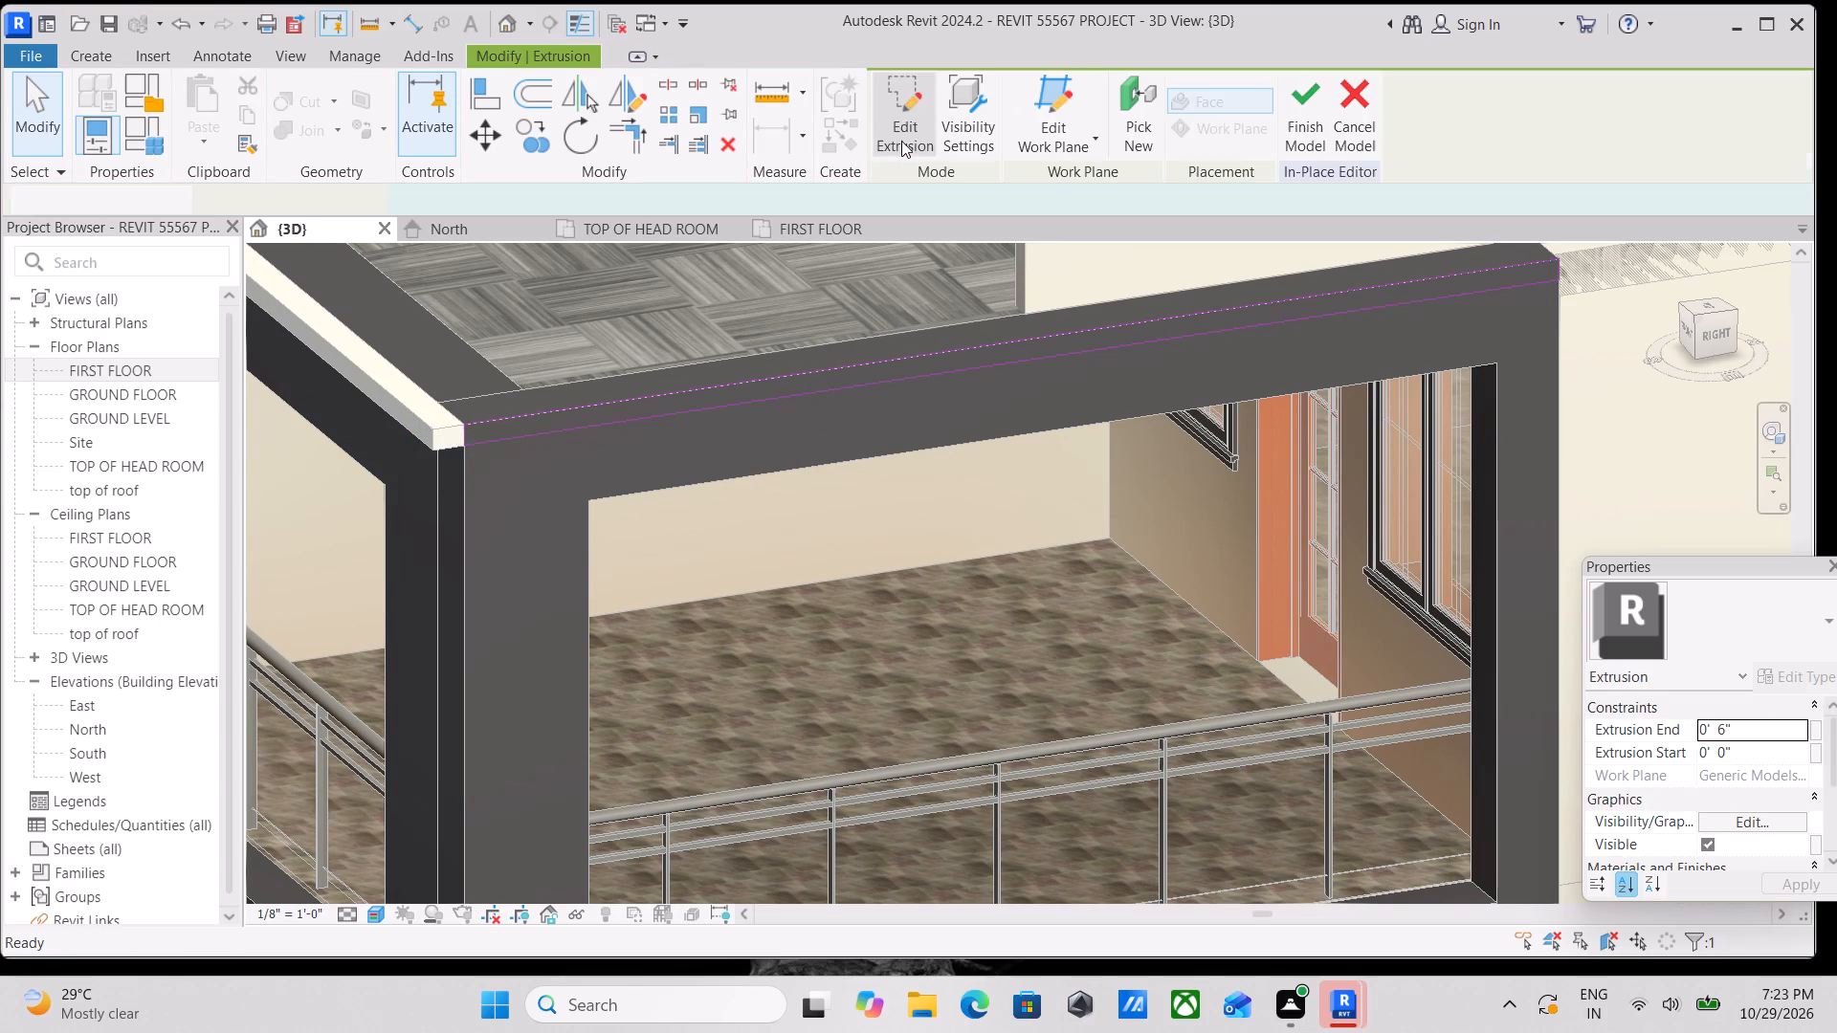
Assign the Clad - White material to the side band extrusion and finish the in-place model.
scroll(1744, 859, "down", 2)
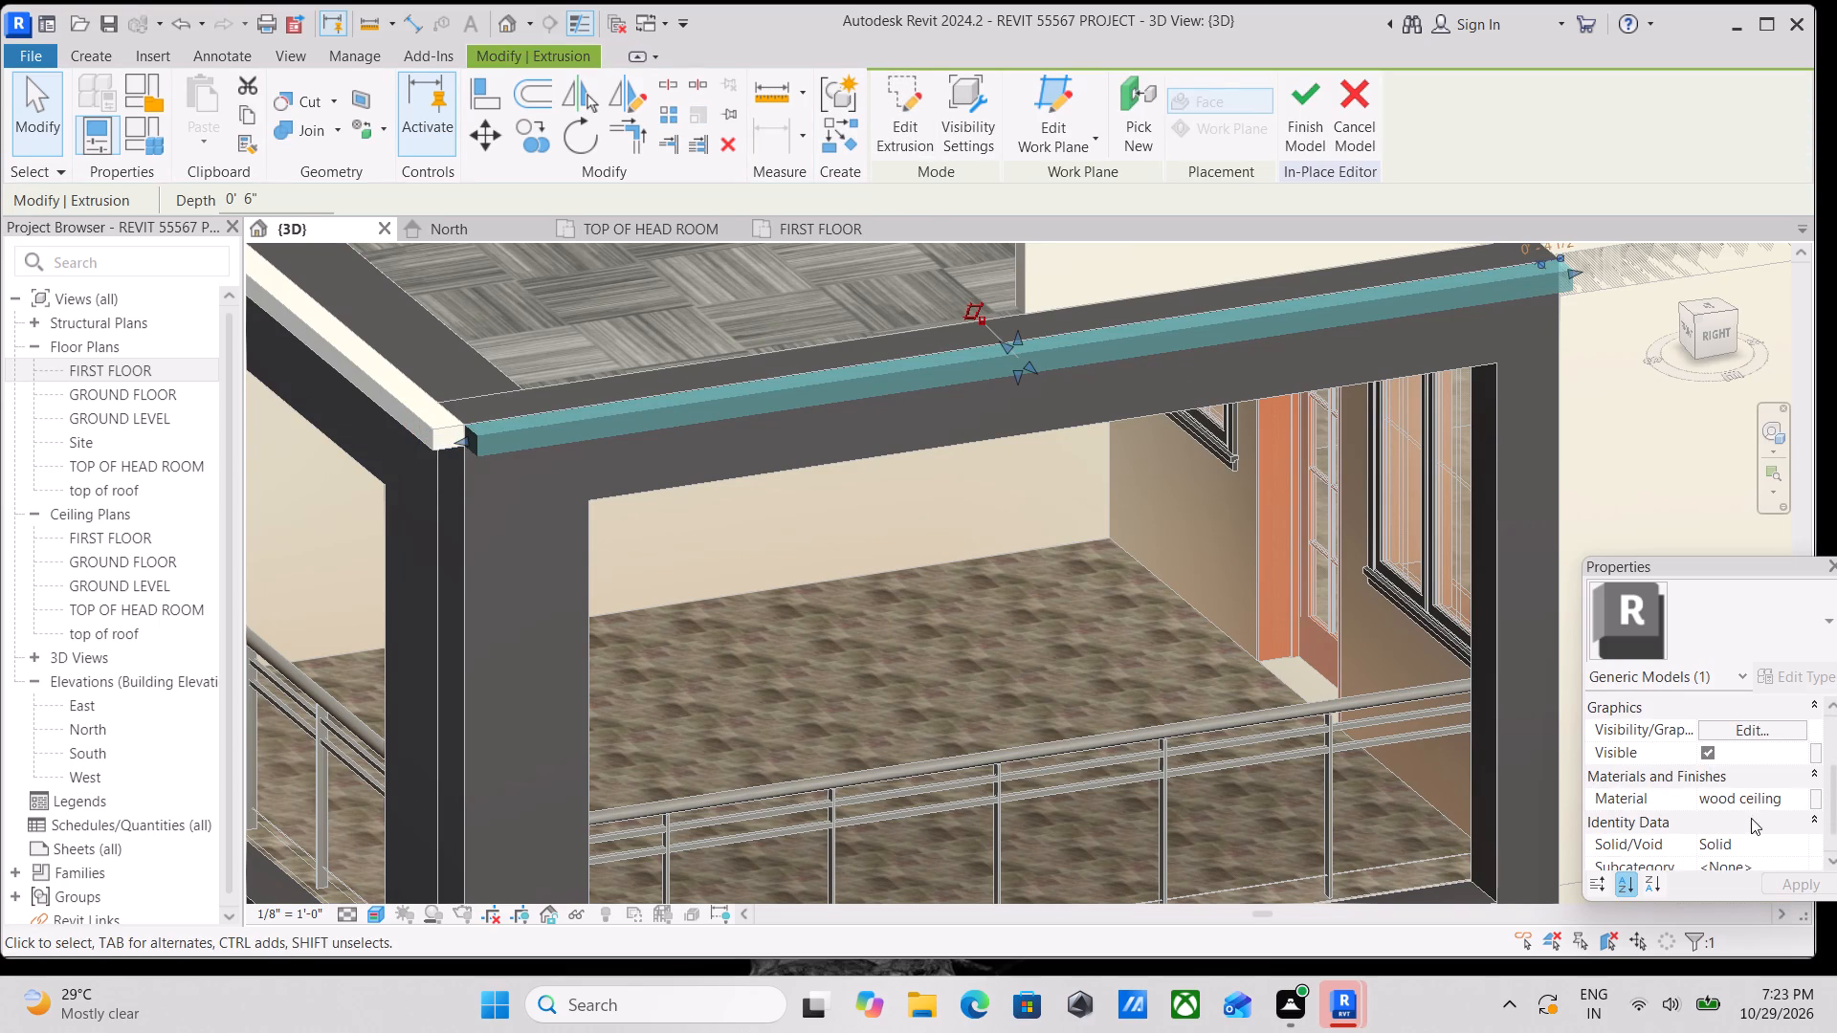
left_click(1804, 801)
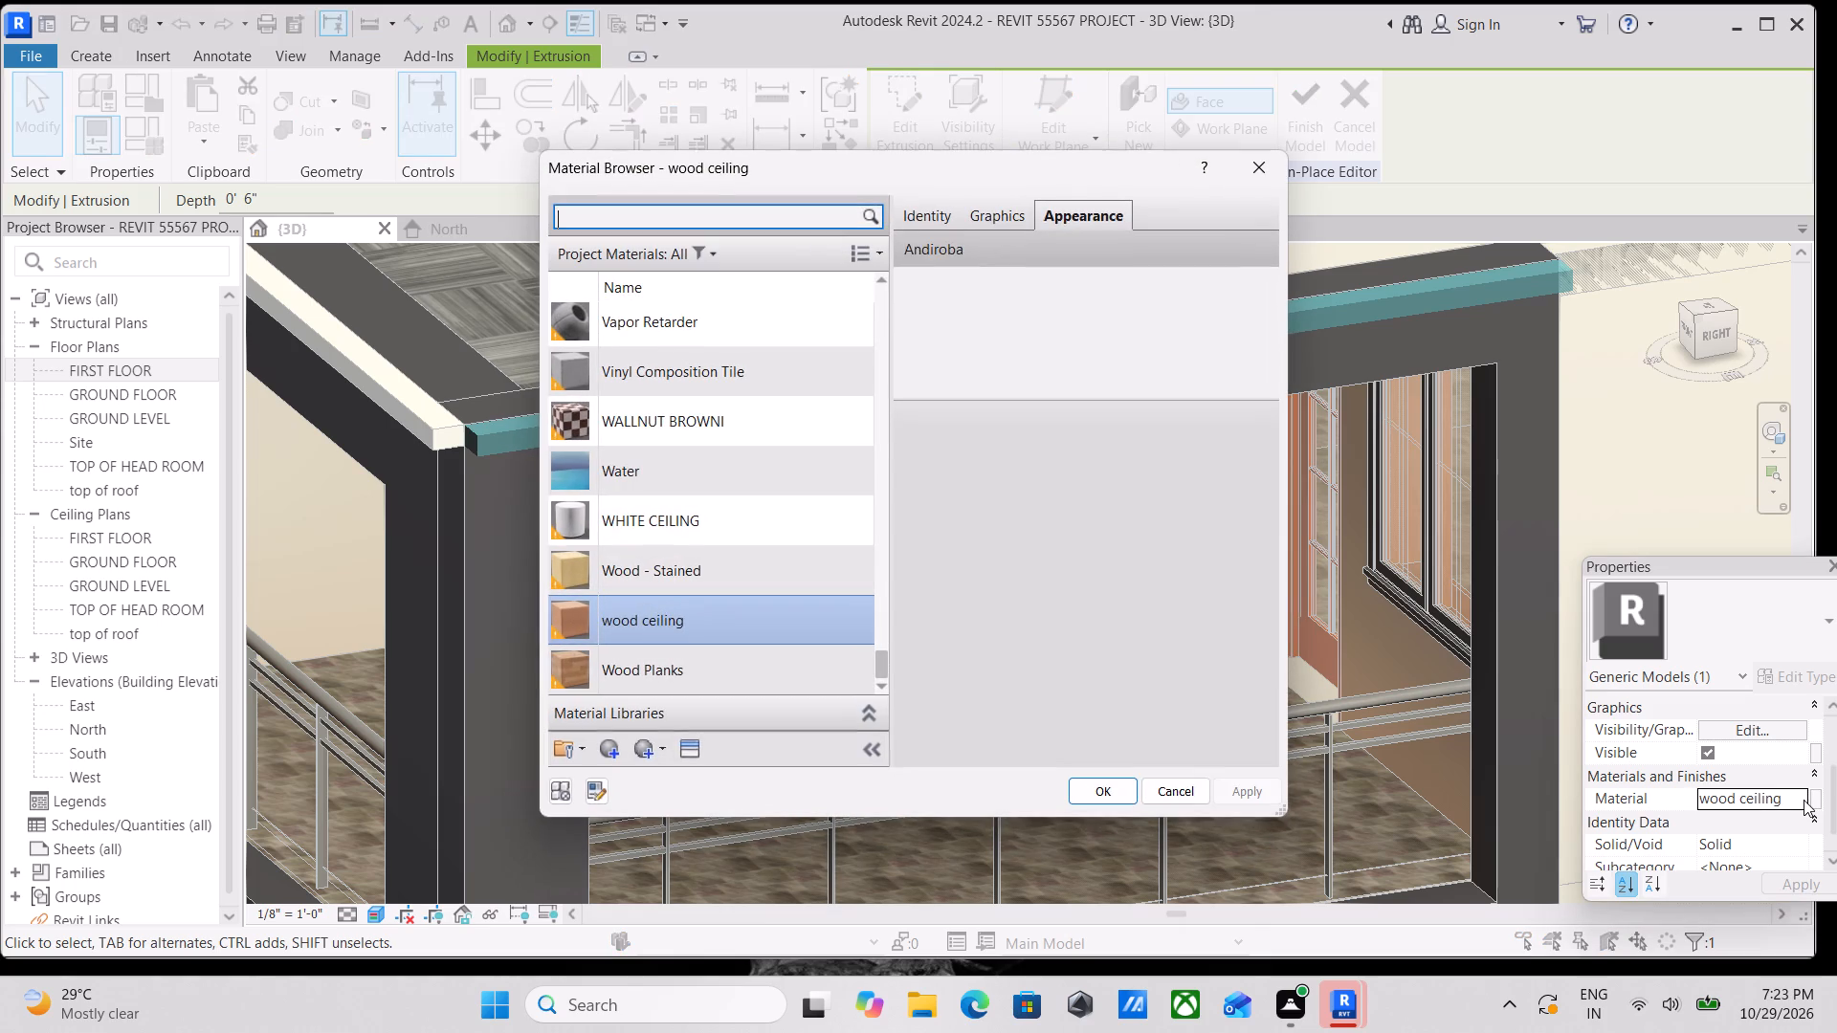
left_click(702, 522)
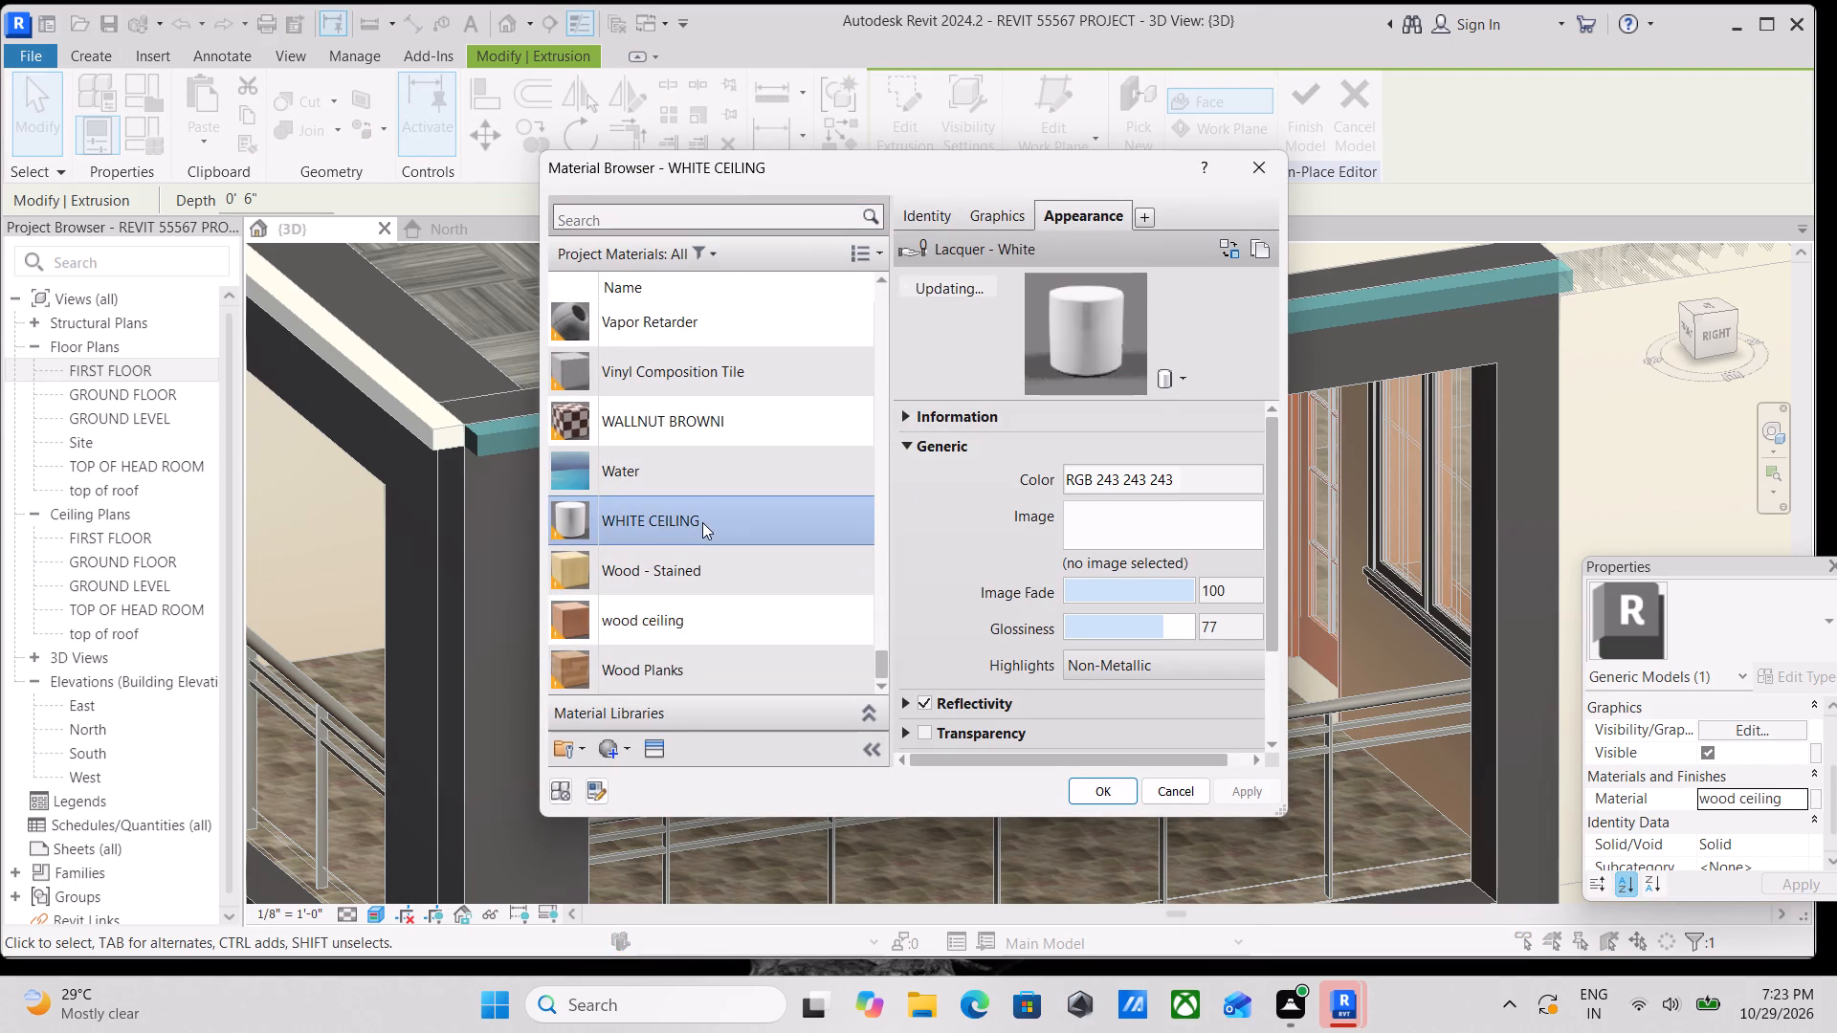
scroll(697, 624, "down", 1)
left_click(666, 228)
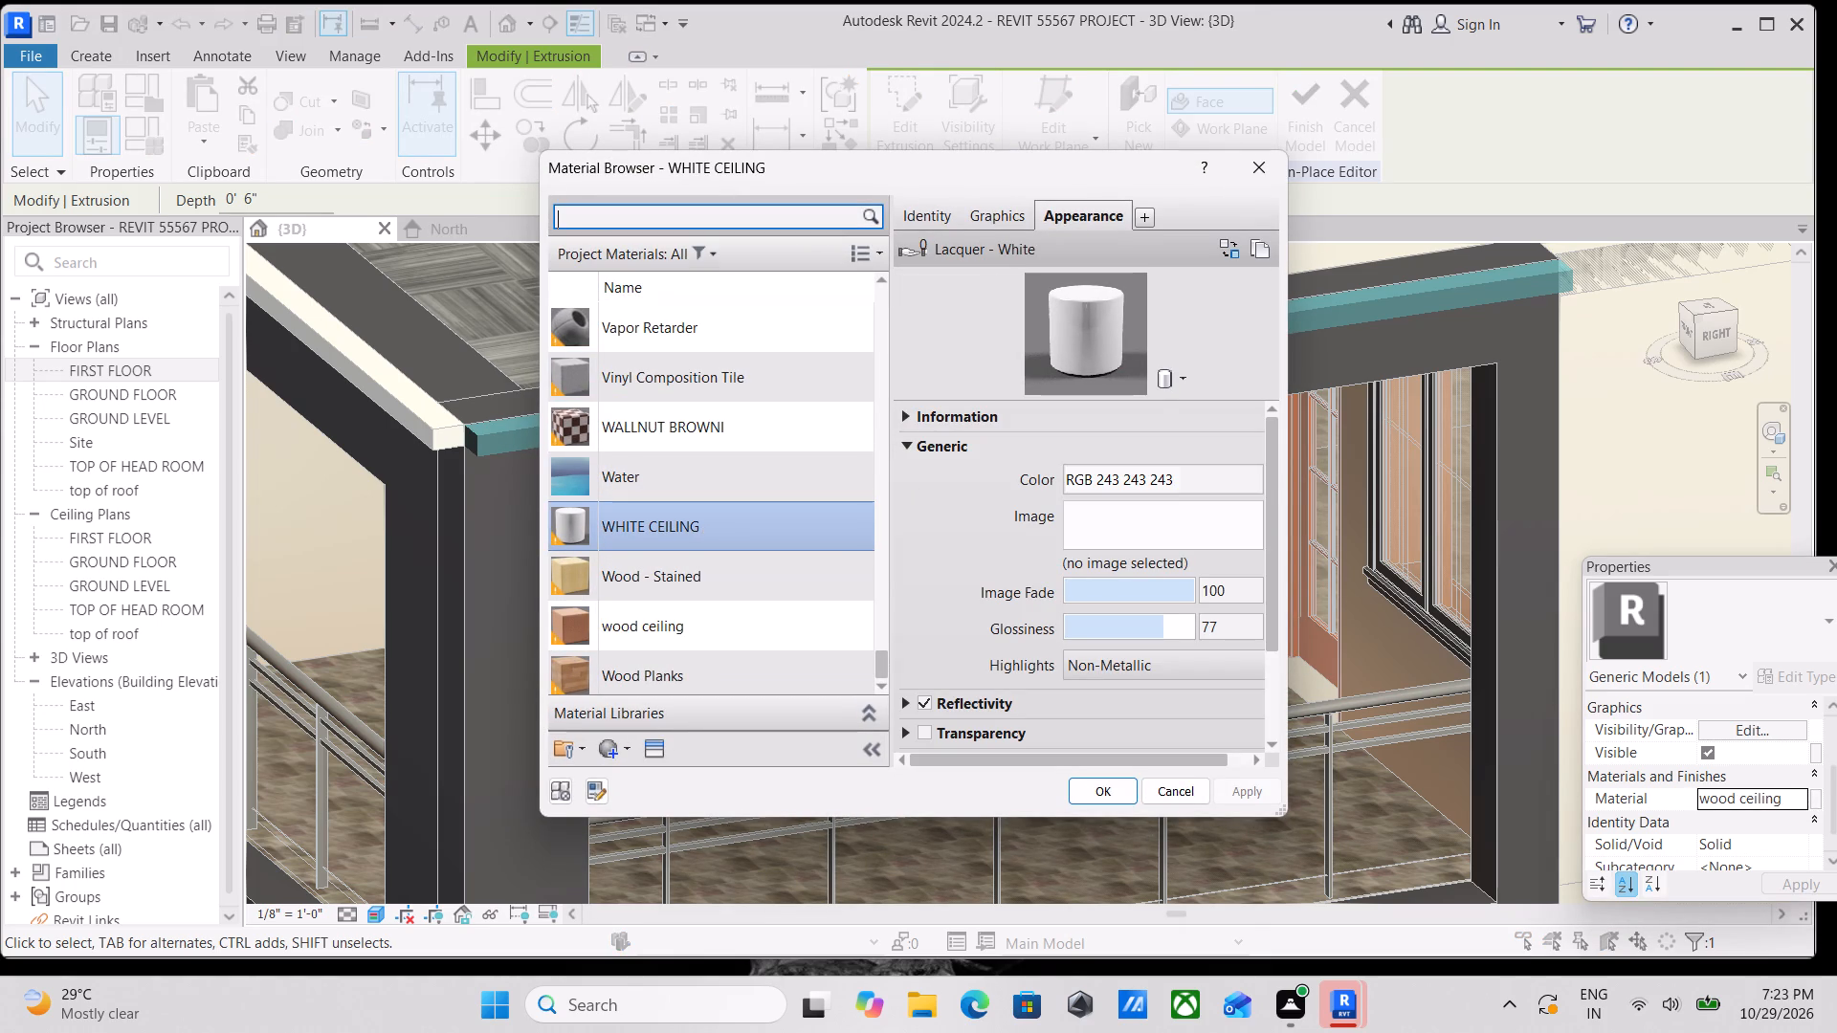
type("clad")
key("space")
type("white")
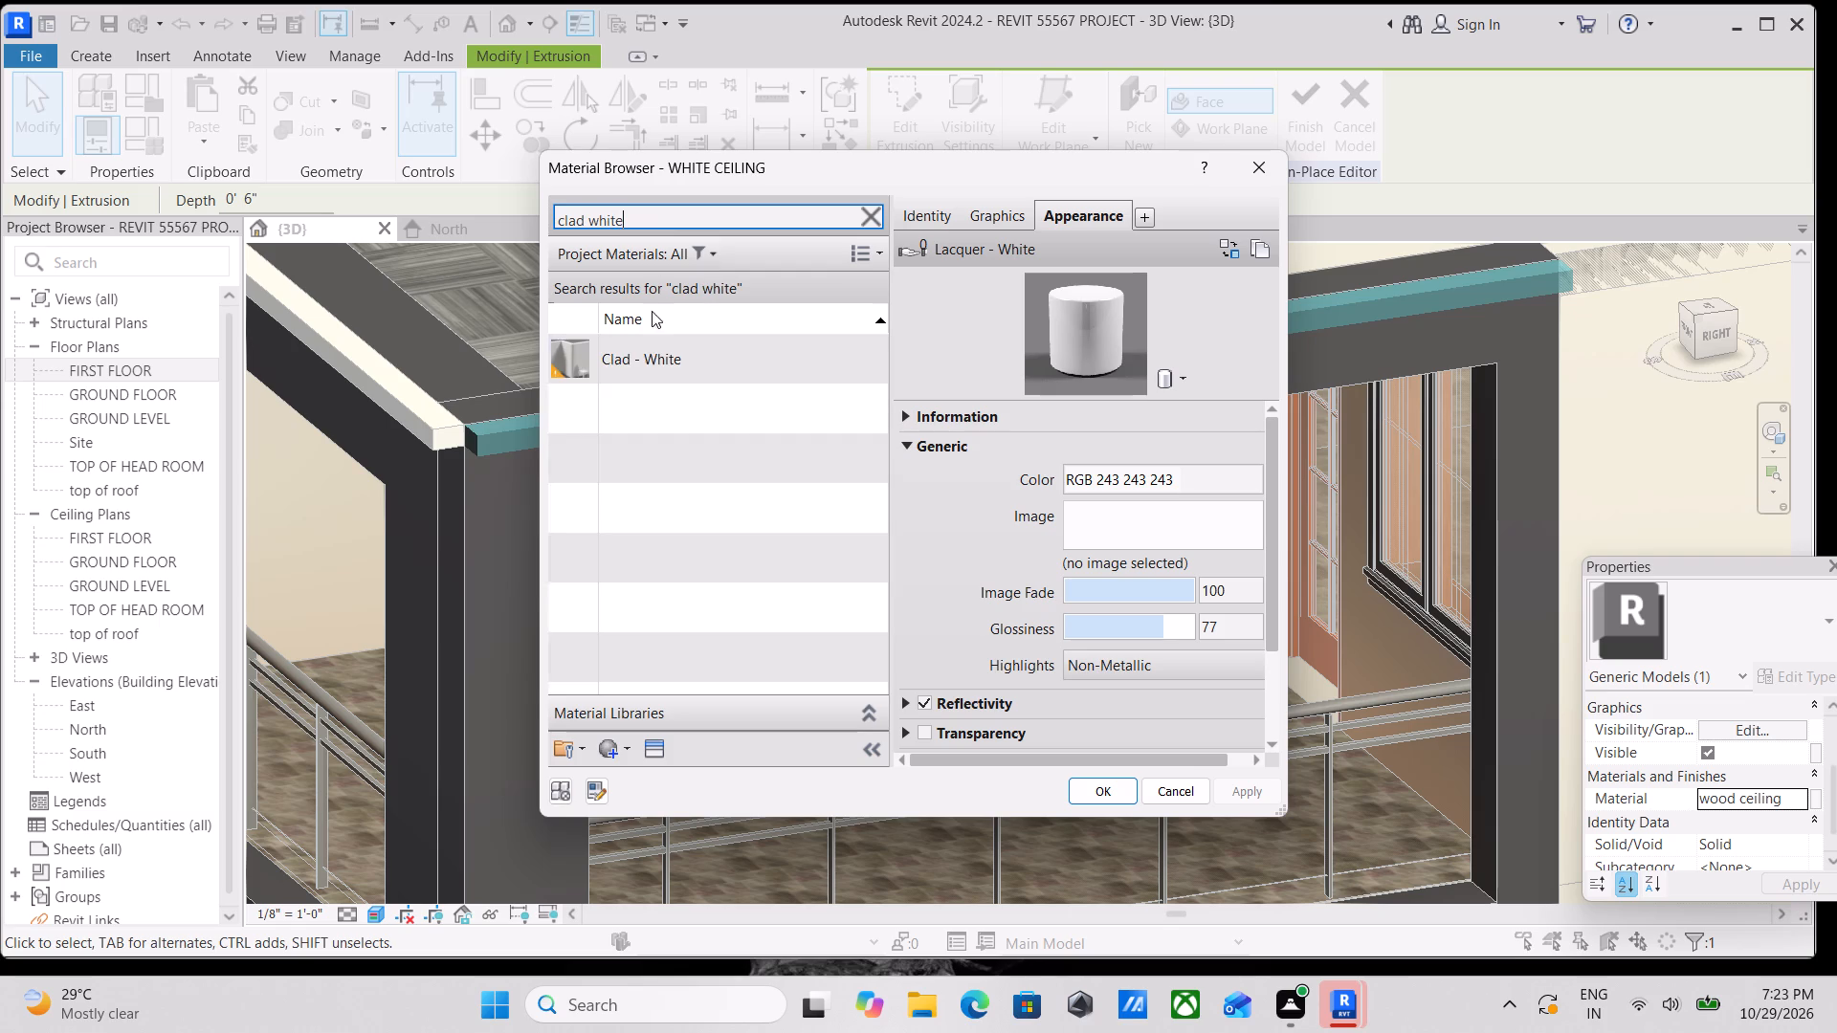
left_click(642, 352)
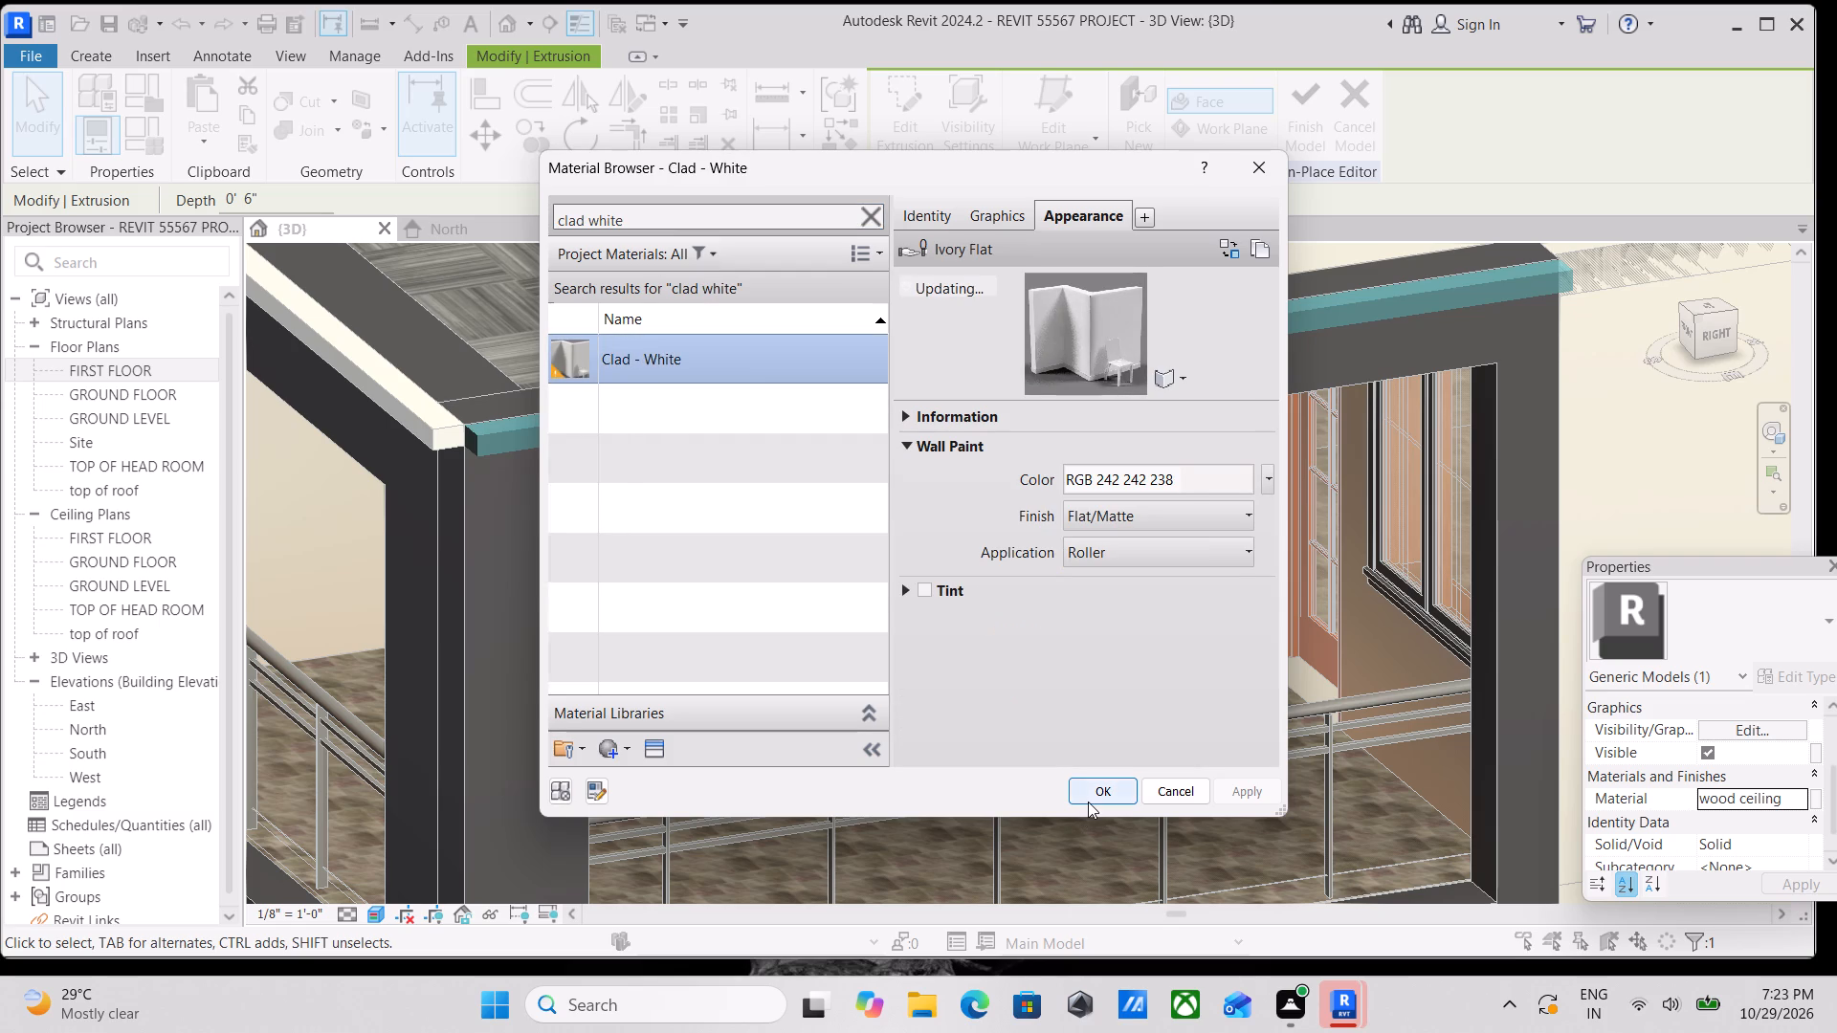
left_click(1088, 802)
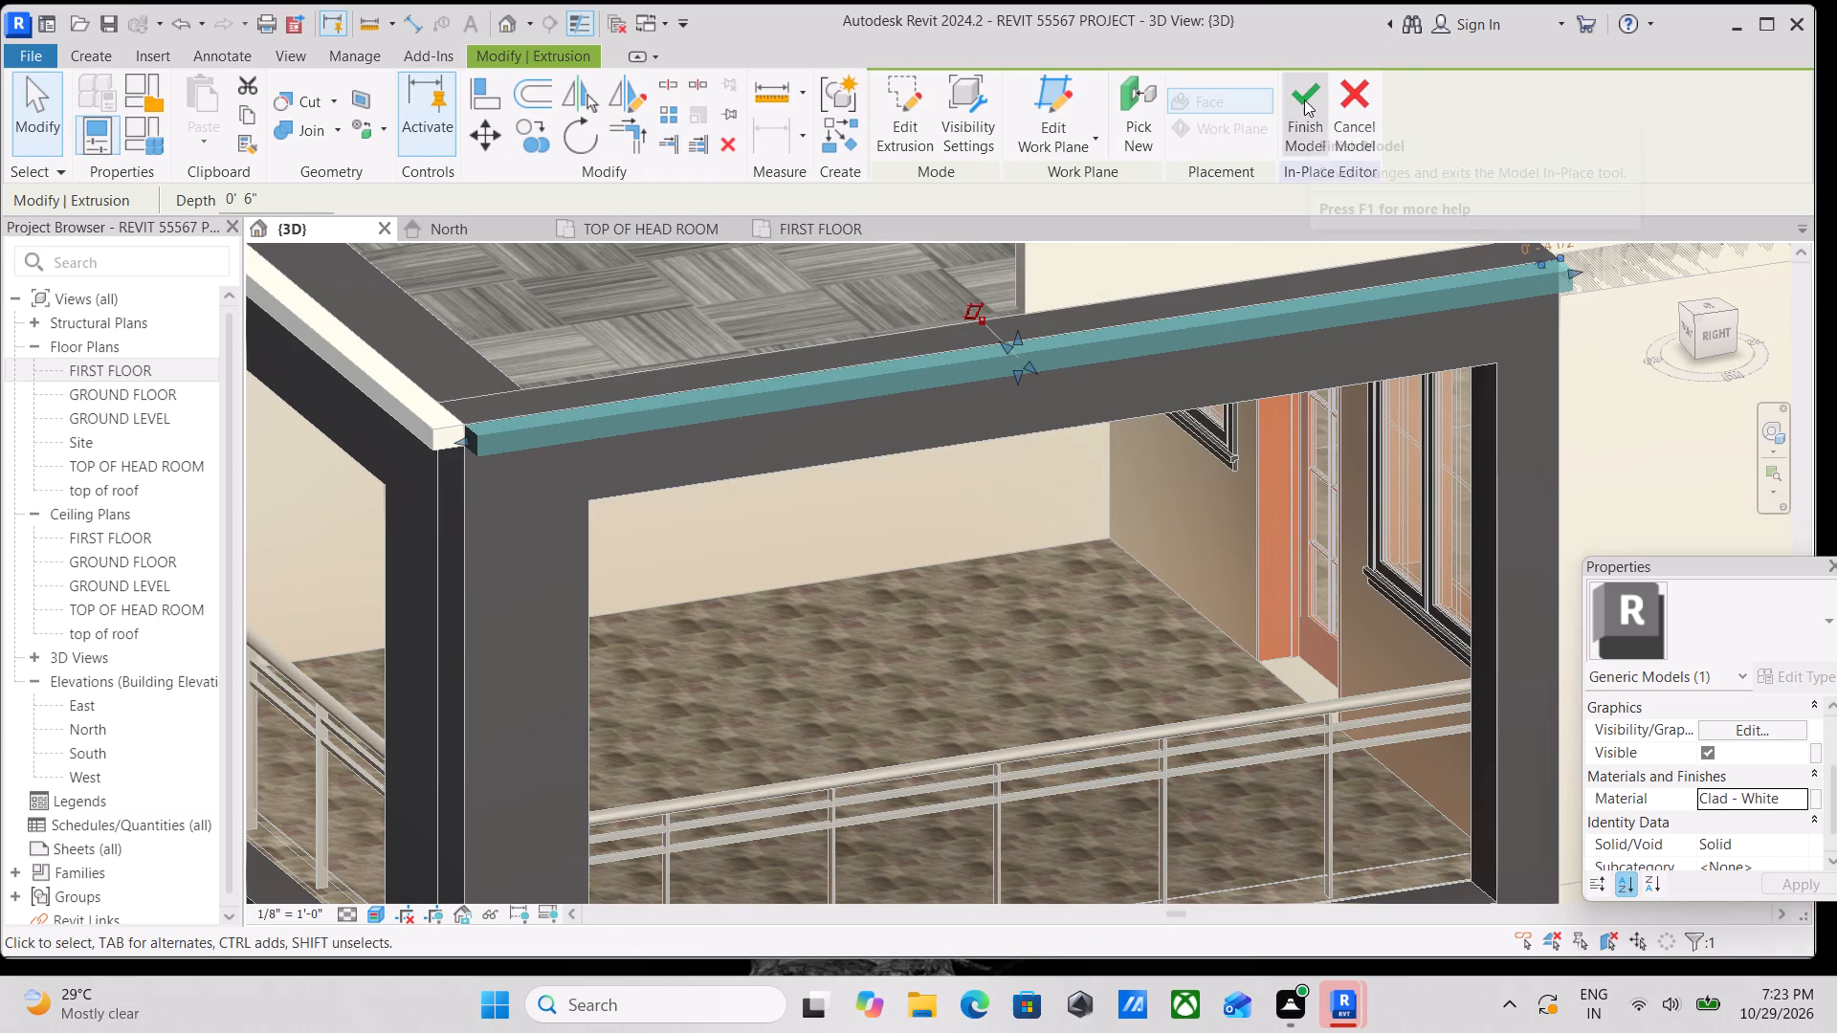
left_click(1304, 99)
Stretch the side white band's front end past the frame corner to meet the front white band.
scroll(796, 451, "down", 3)
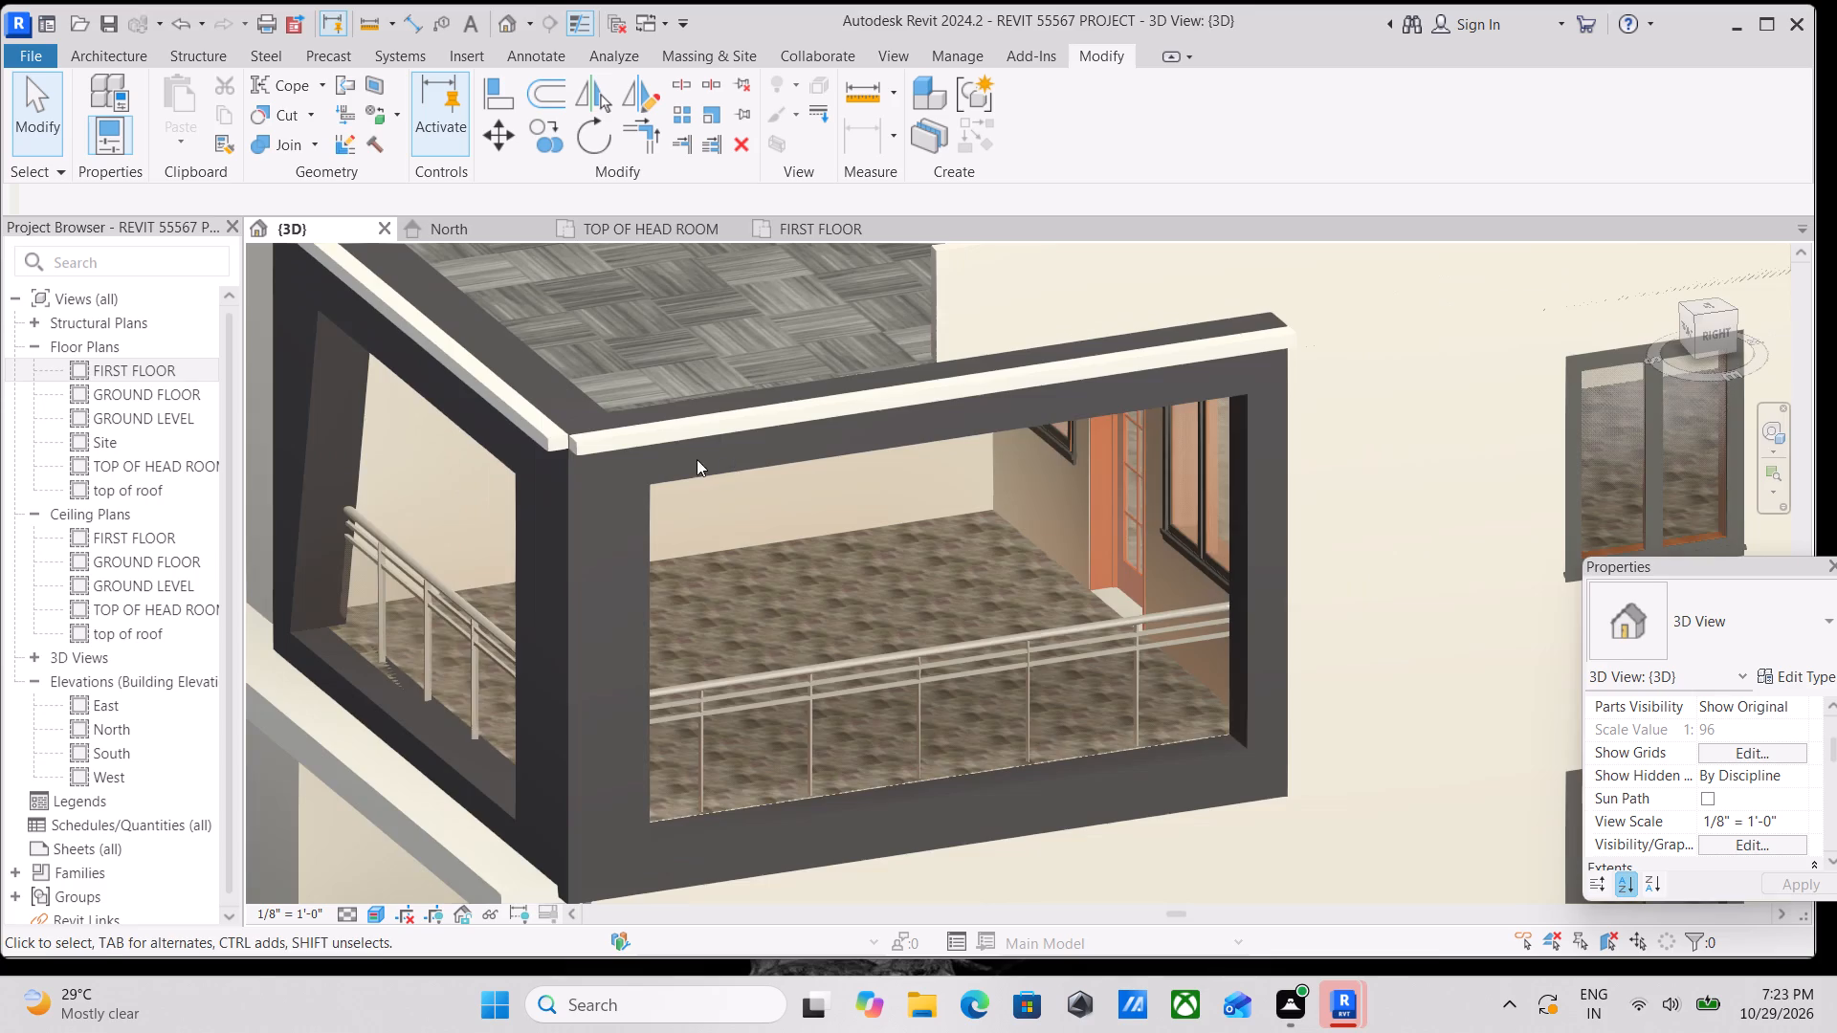
middle_click_drag(682, 459, 860, 631, "shift")
scroll(778, 634, "up", 6)
left_click(853, 601)
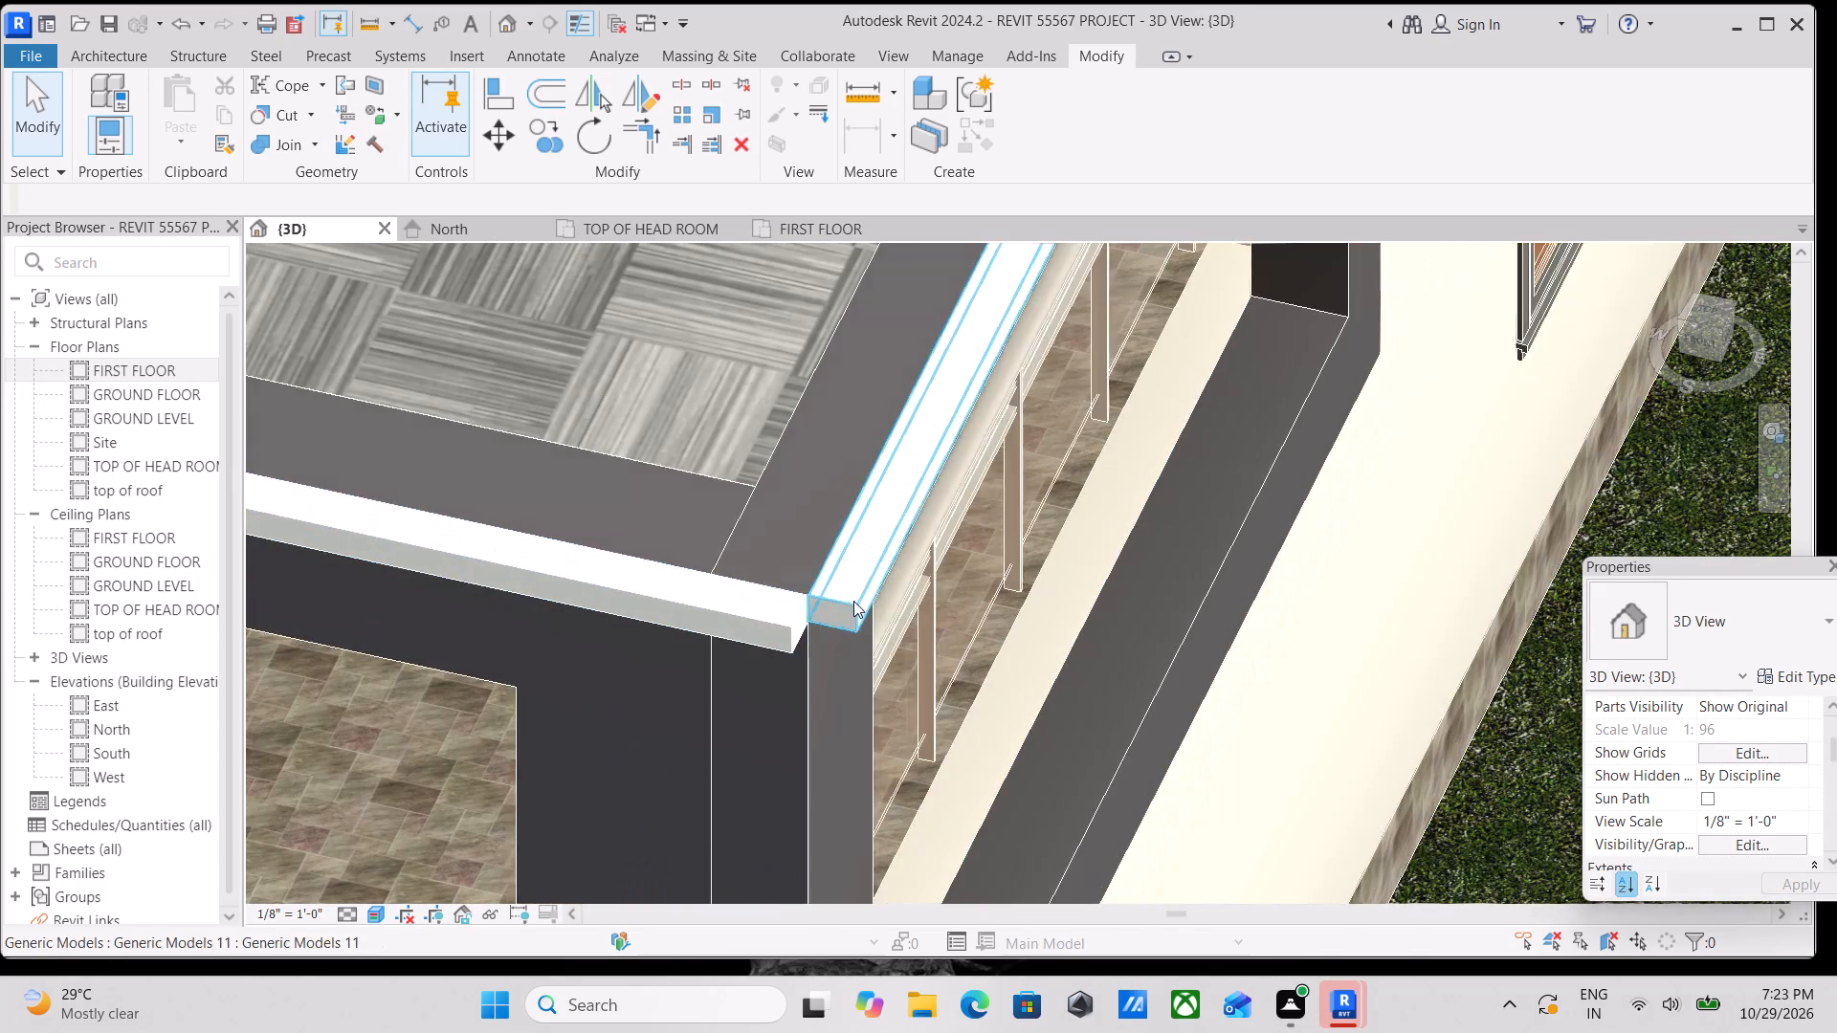
scroll(852, 609, "up", 4)
left_click_drag(815, 619, 787, 648)
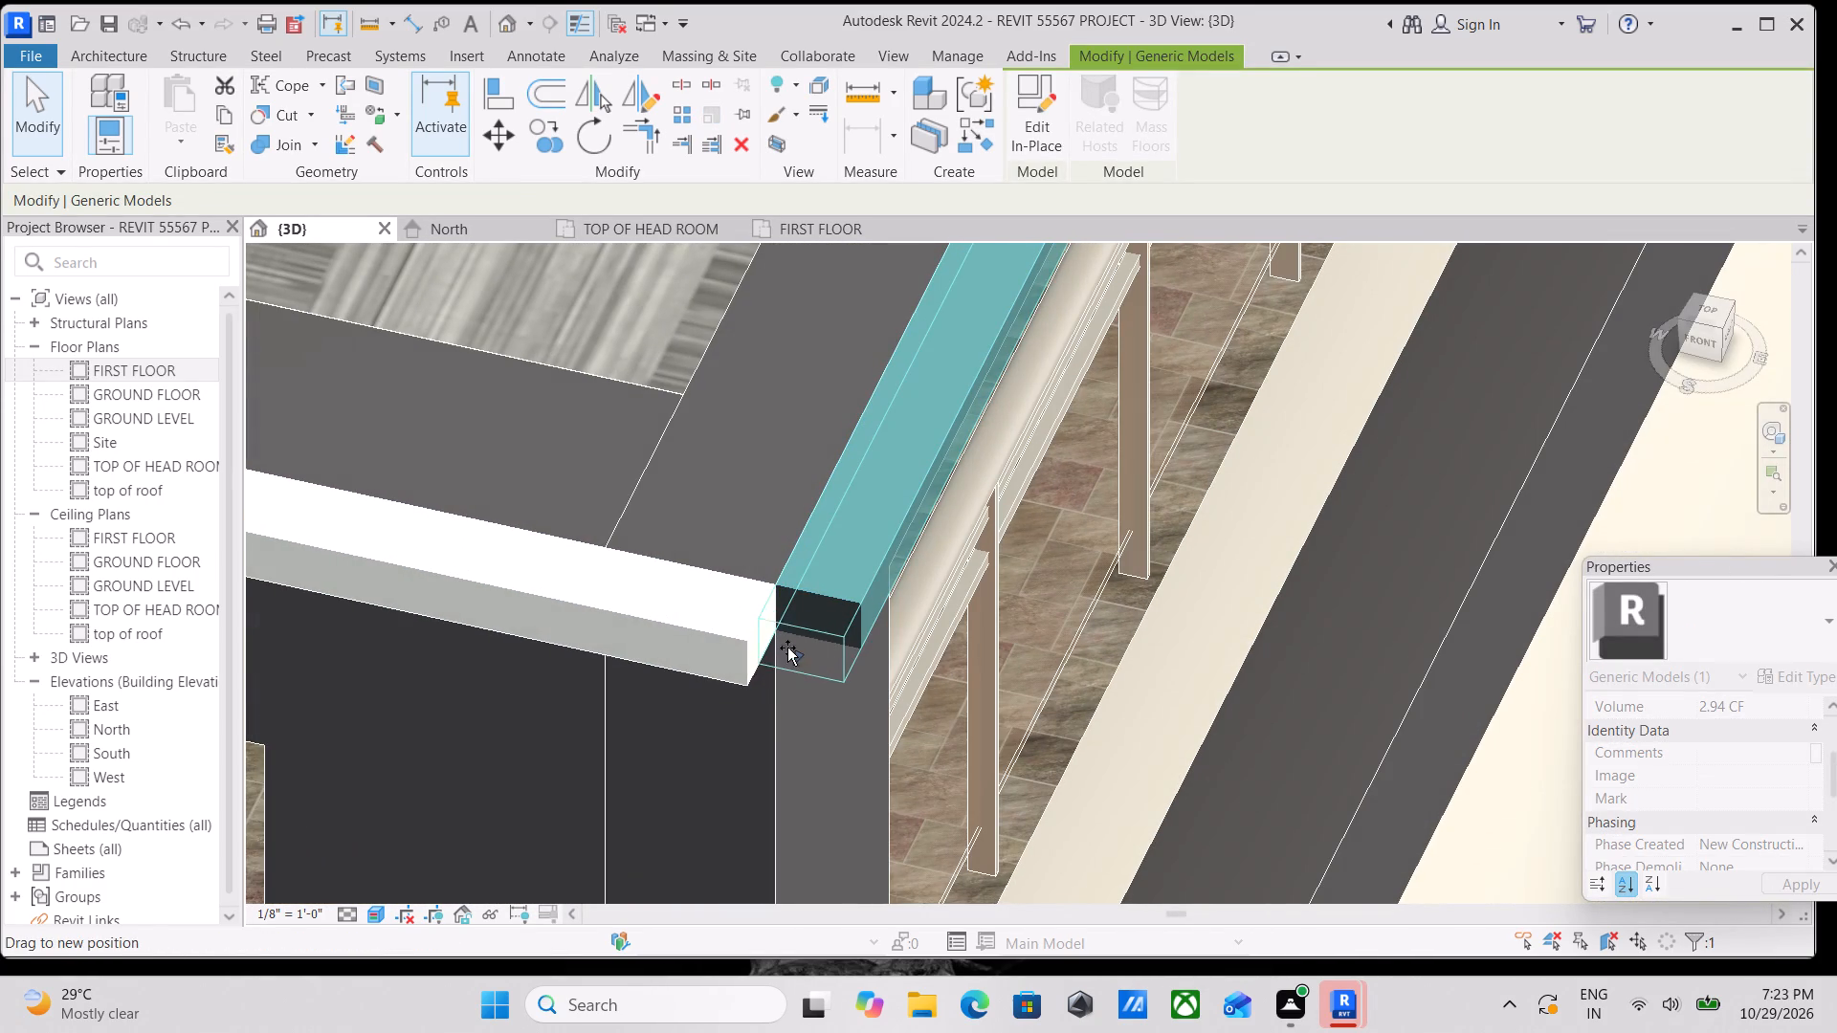
left_click_drag(787, 648, 770, 659)
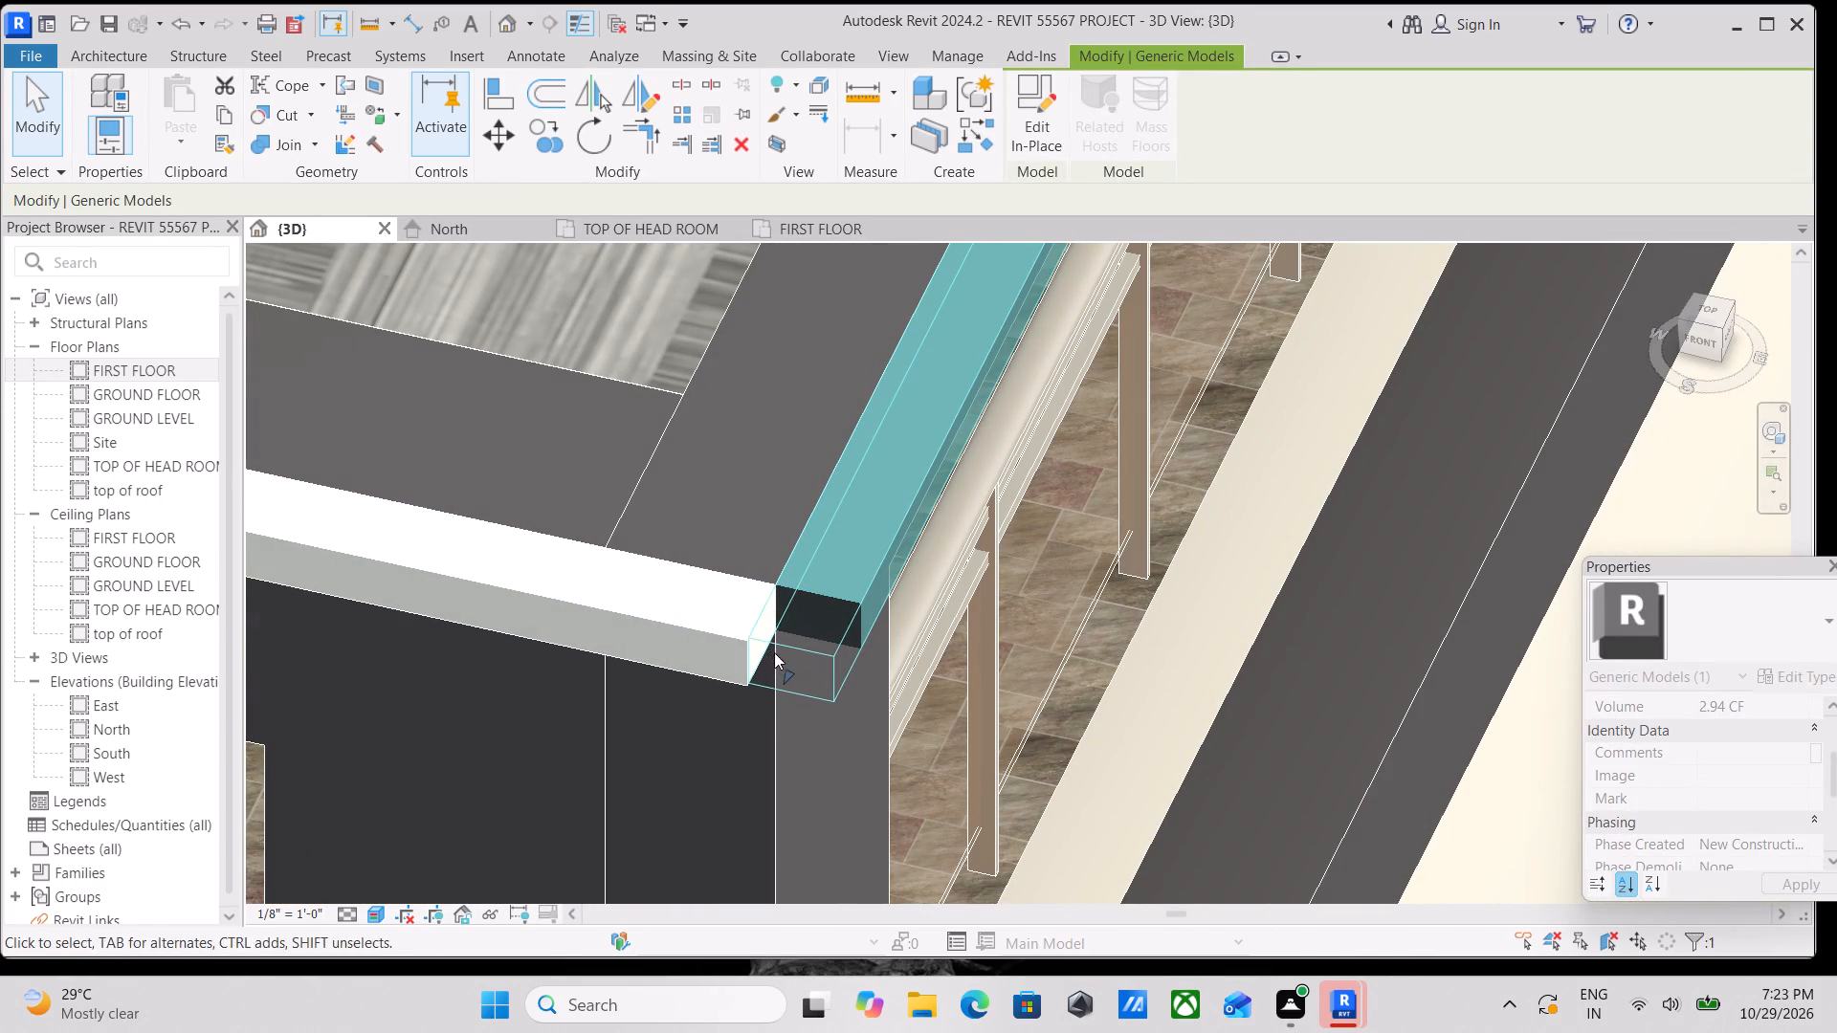
scroll(782, 637, "down", 4)
key("Escape")
scroll(808, 606, "down", 4)
key("Escape")
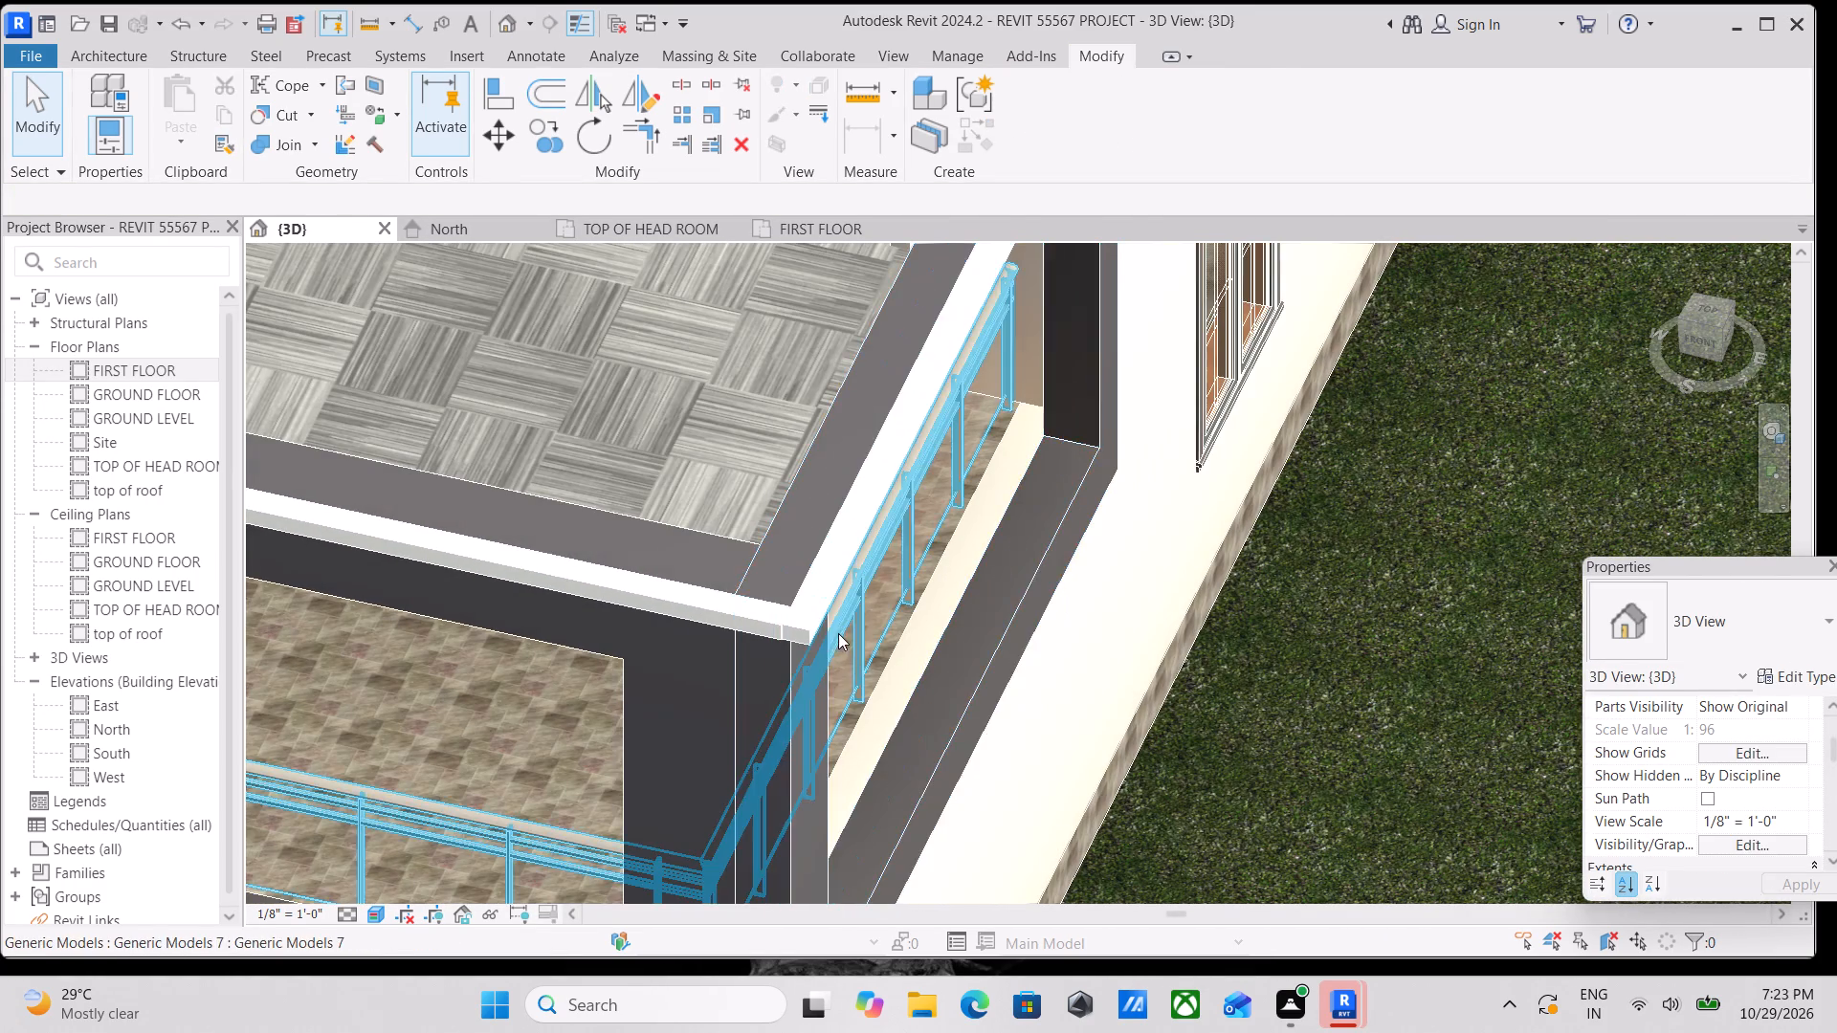
Fine-tune the side white band's front end to sit flush with the front band's outer face at the corner.
middle_click_drag(838, 632, 588, 259)
scroll(596, 268, "down", 1)
middle_click_drag(597, 271, 884, 481, "shift")
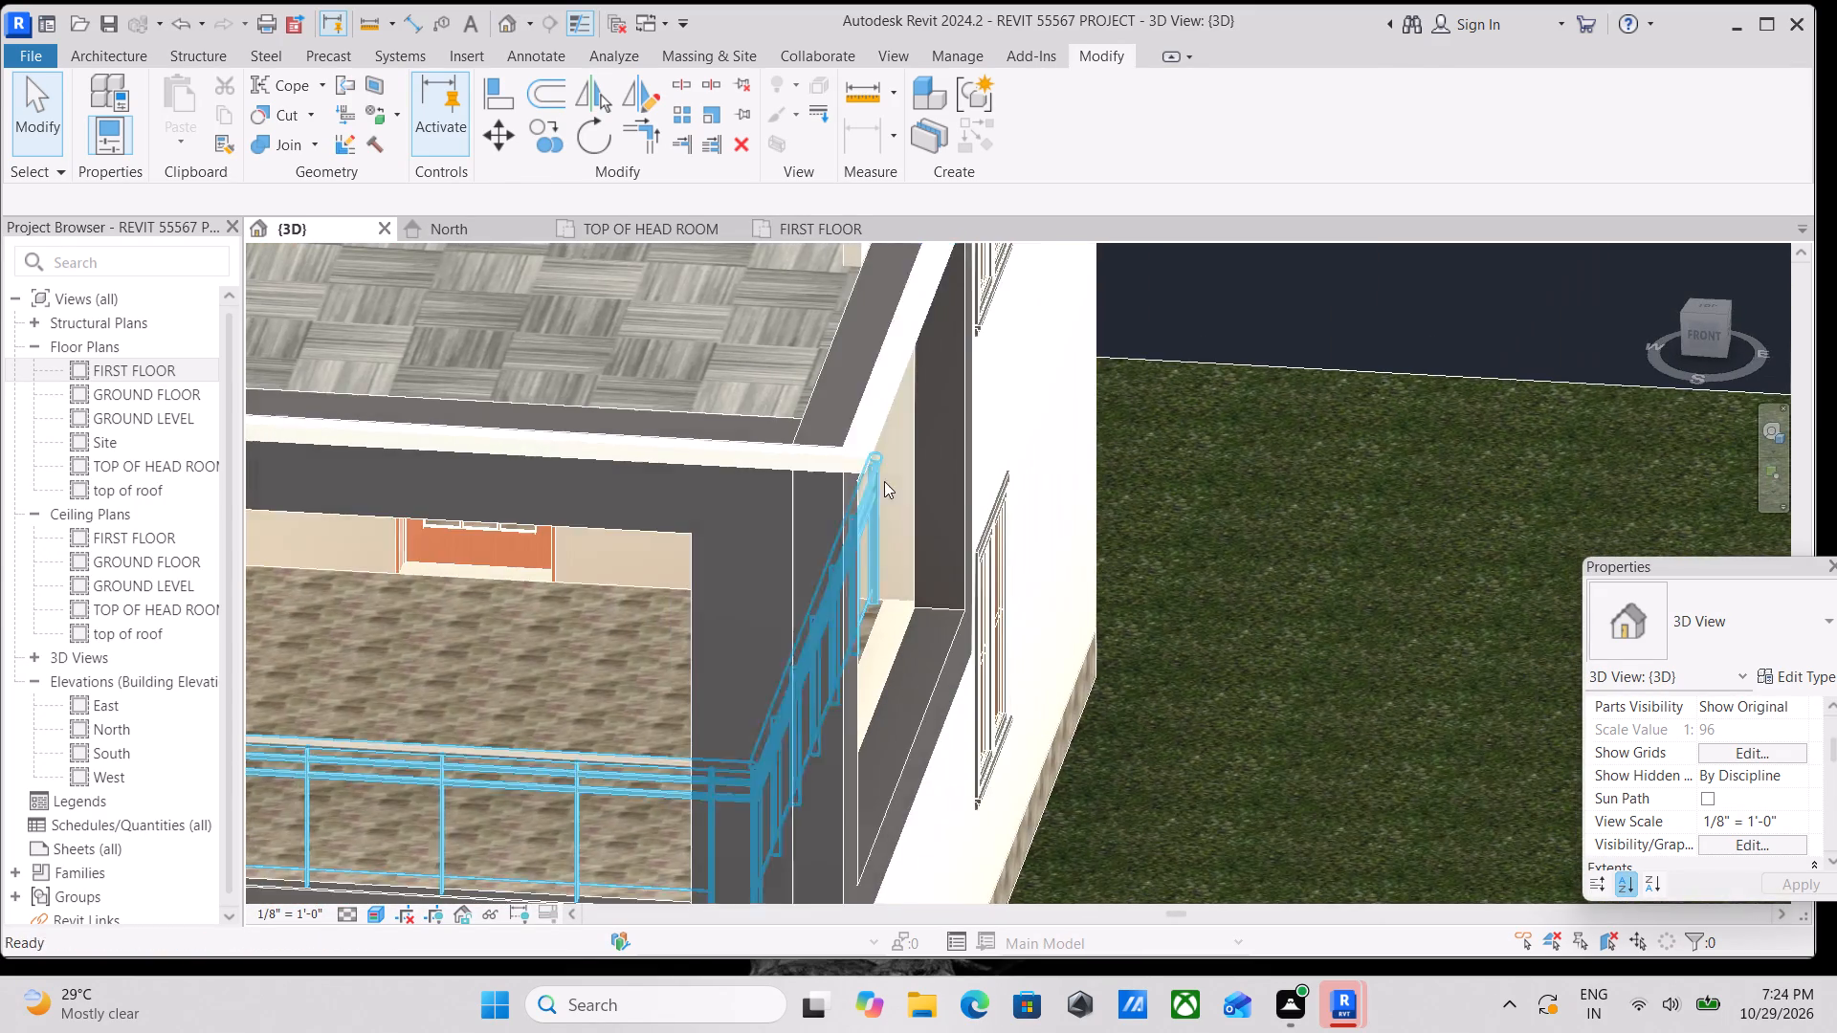
scroll(855, 466, "up", 3)
middle_click_drag(852, 471, 956, 685, "shift")
scroll(1149, 738, "up", 4)
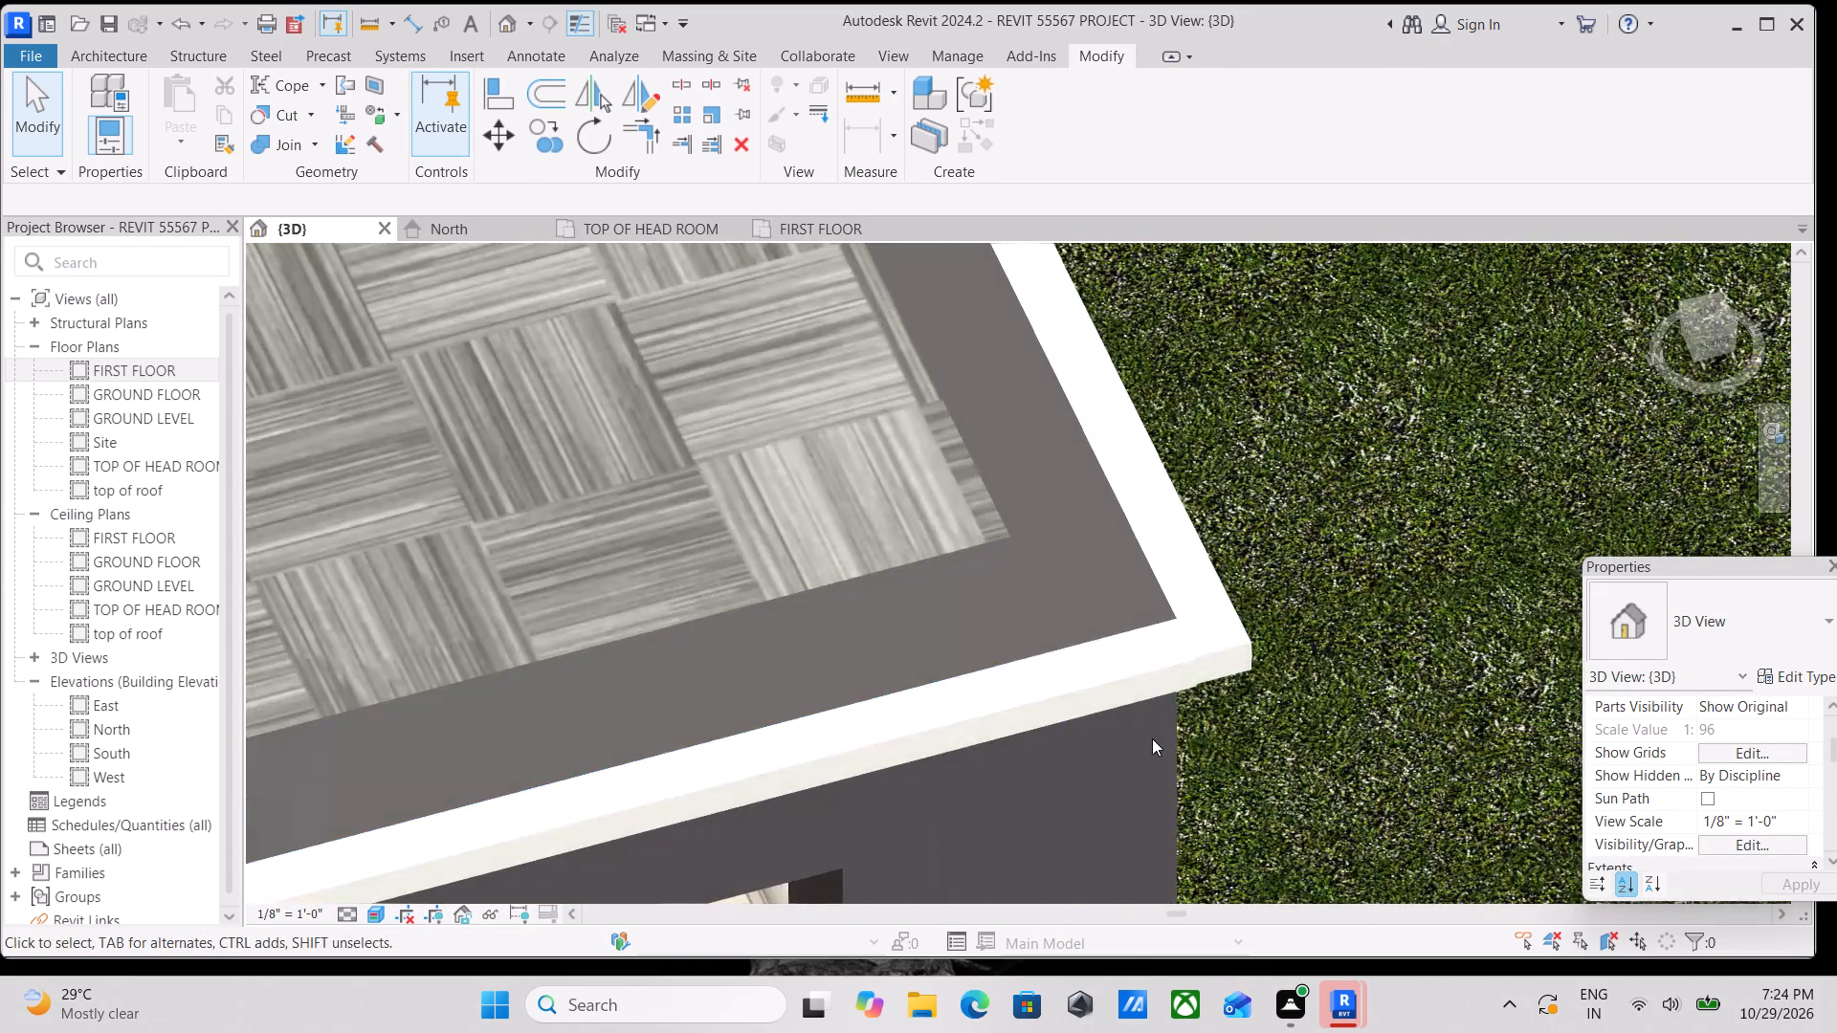
scroll(1152, 738, "up", 8)
left_click(1286, 555)
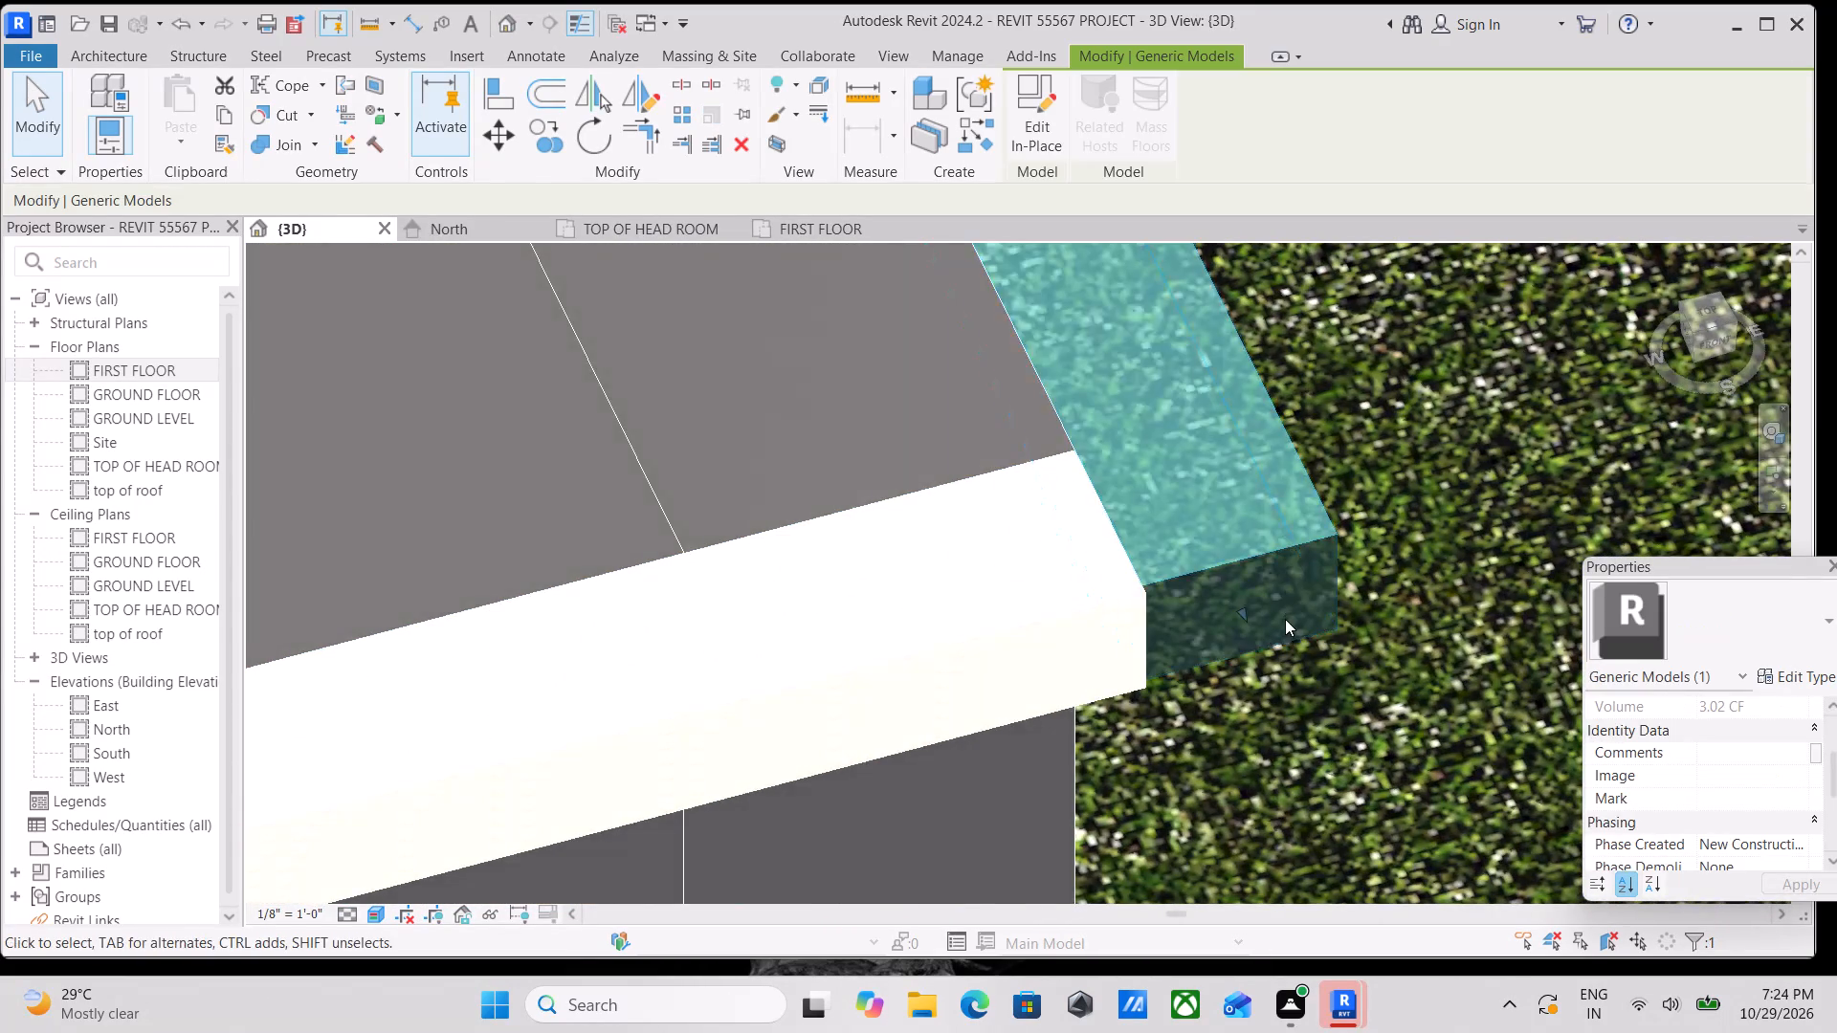
scroll(1285, 619, "up", 3)
left_click_drag(1228, 610, 1221, 627)
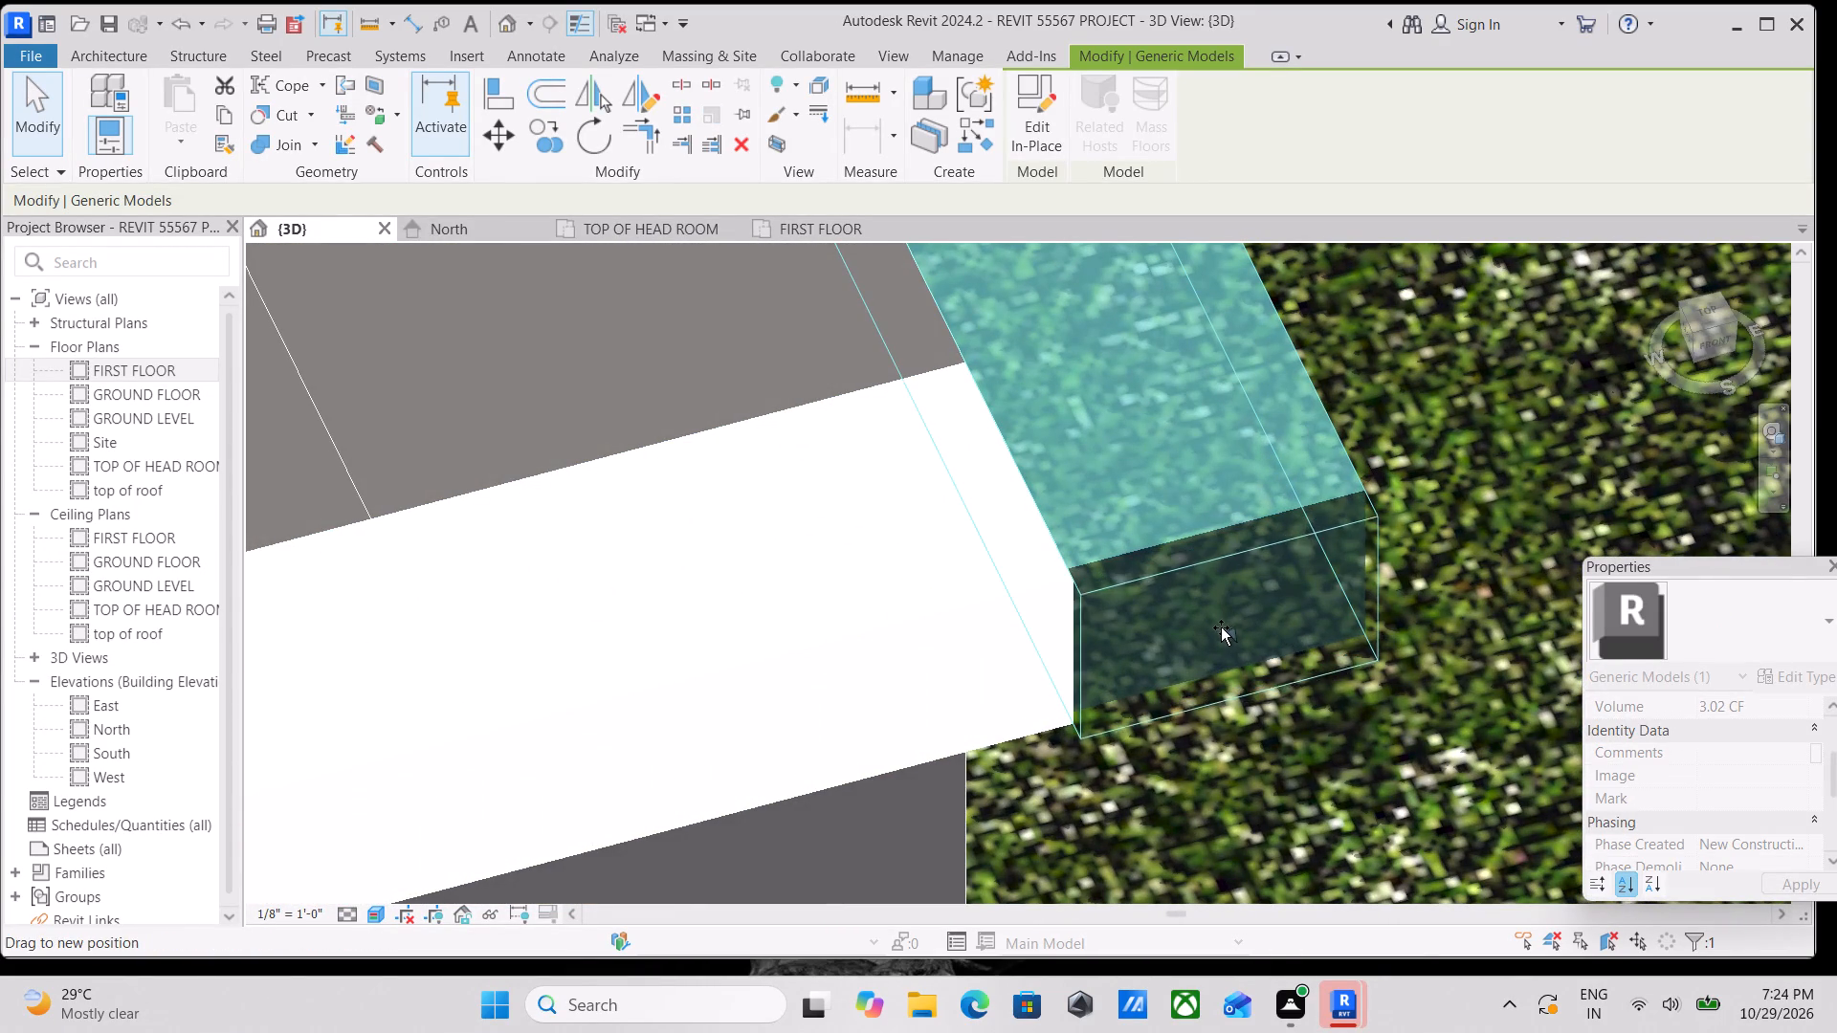
left_click_drag(1221, 627, 1214, 619)
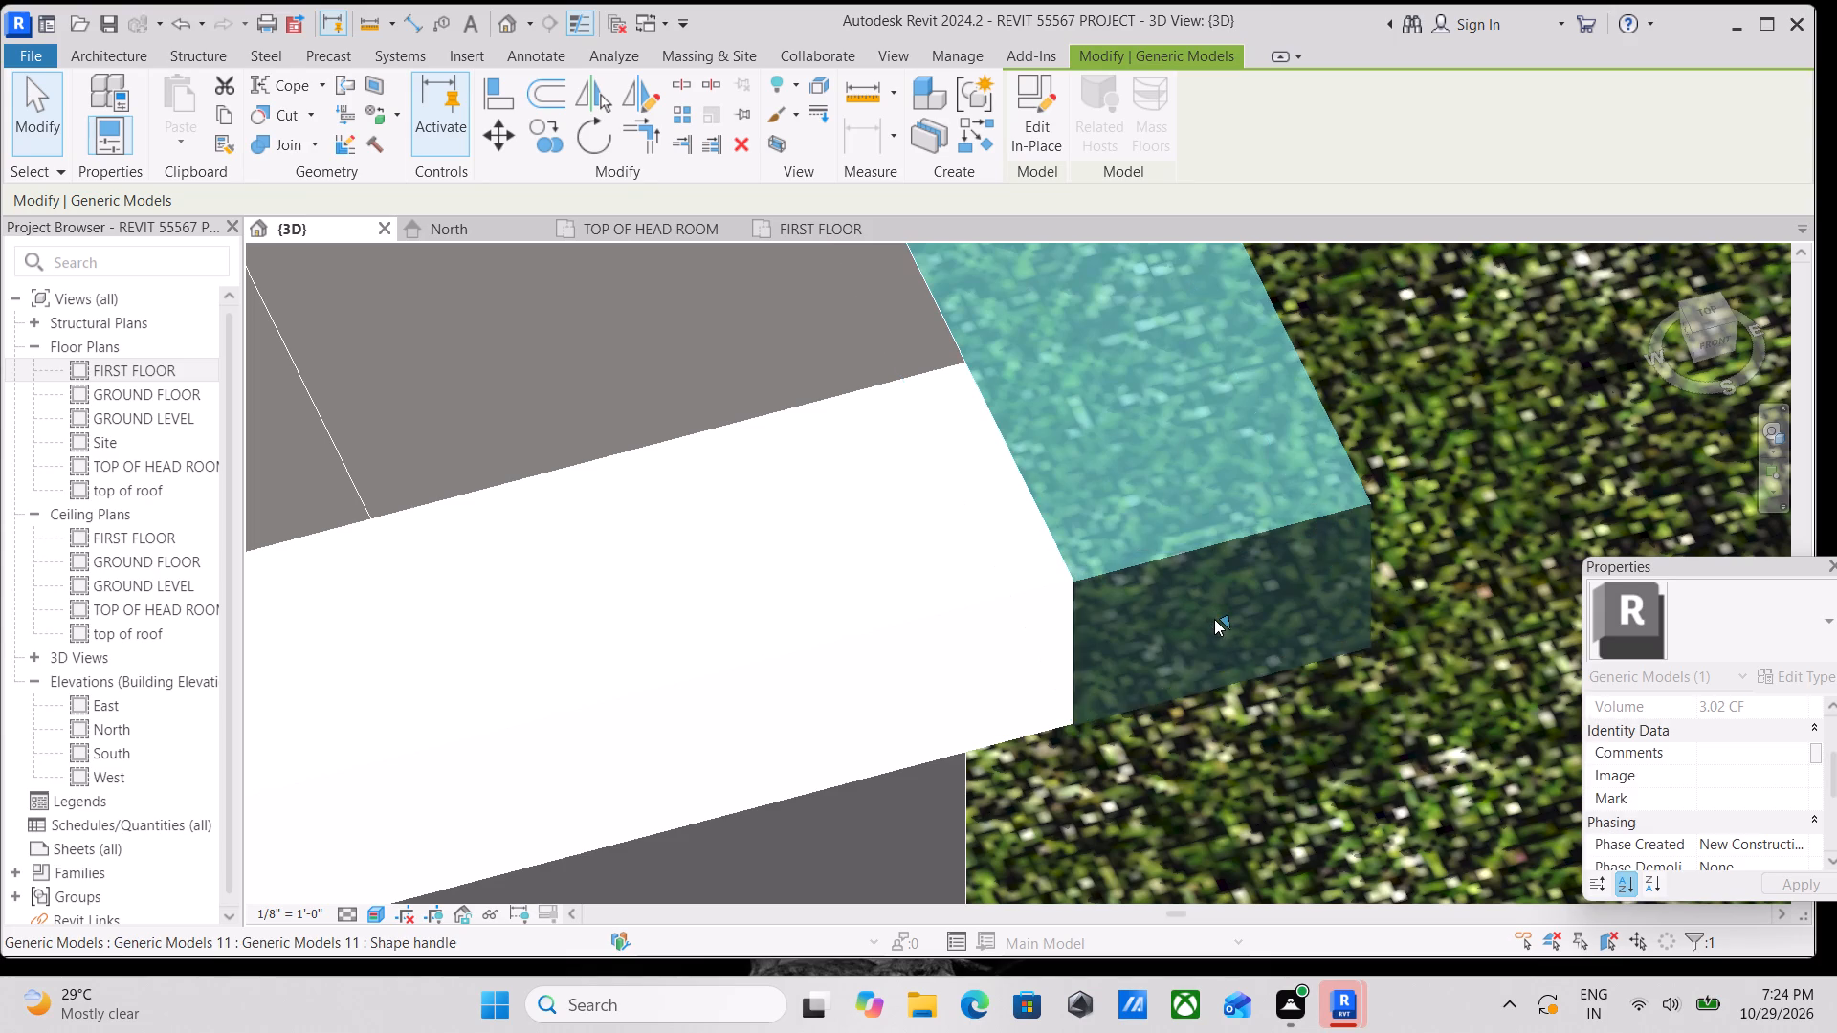
scroll(1214, 619, "down", 4)
key("Escape")
scroll(1214, 619, "down", 8)
middle_click_drag(1214, 595, 1208, 589, "shift")
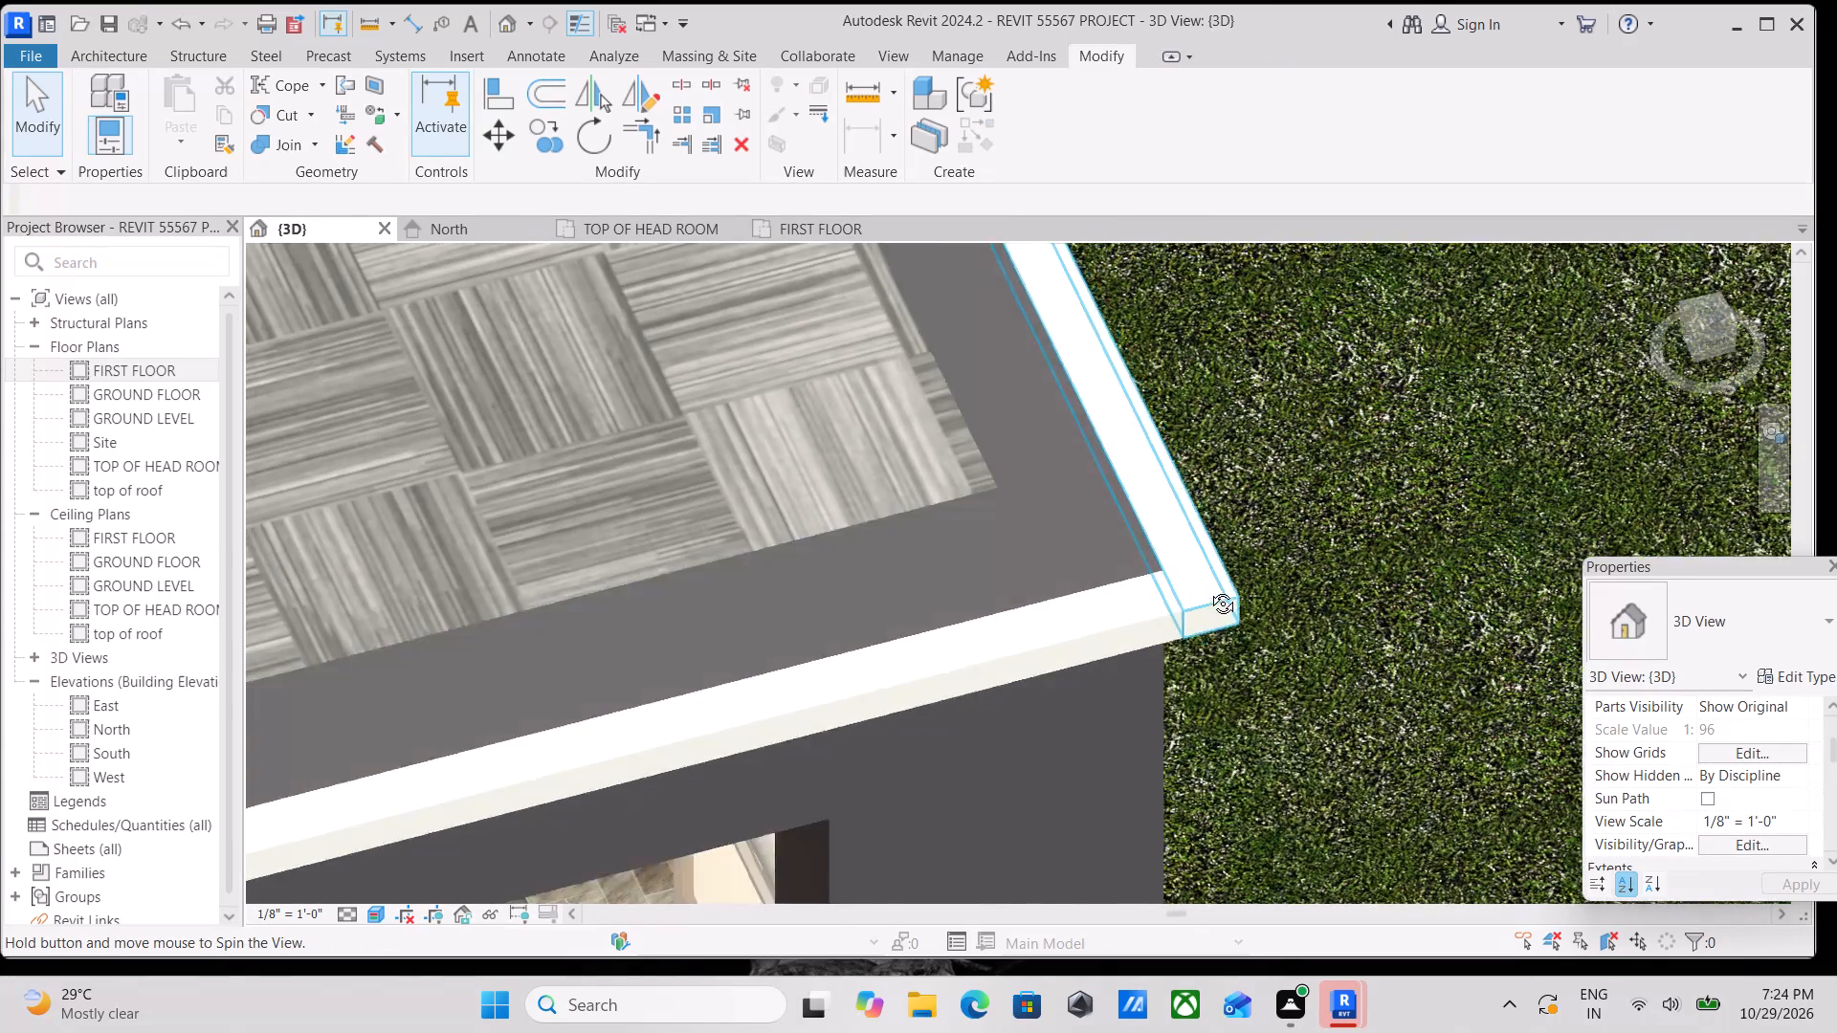
Examine the balcony frames, railing and white top bands from the front and side, and within the whole house.
middle_click_drag(1208, 589, 884, 387, "shift")
scroll(888, 390, "down", 7)
middle_click_drag(903, 412, 1015, 569)
scroll(927, 518, "down", 2)
middle_click_drag(927, 518, 997, 558)
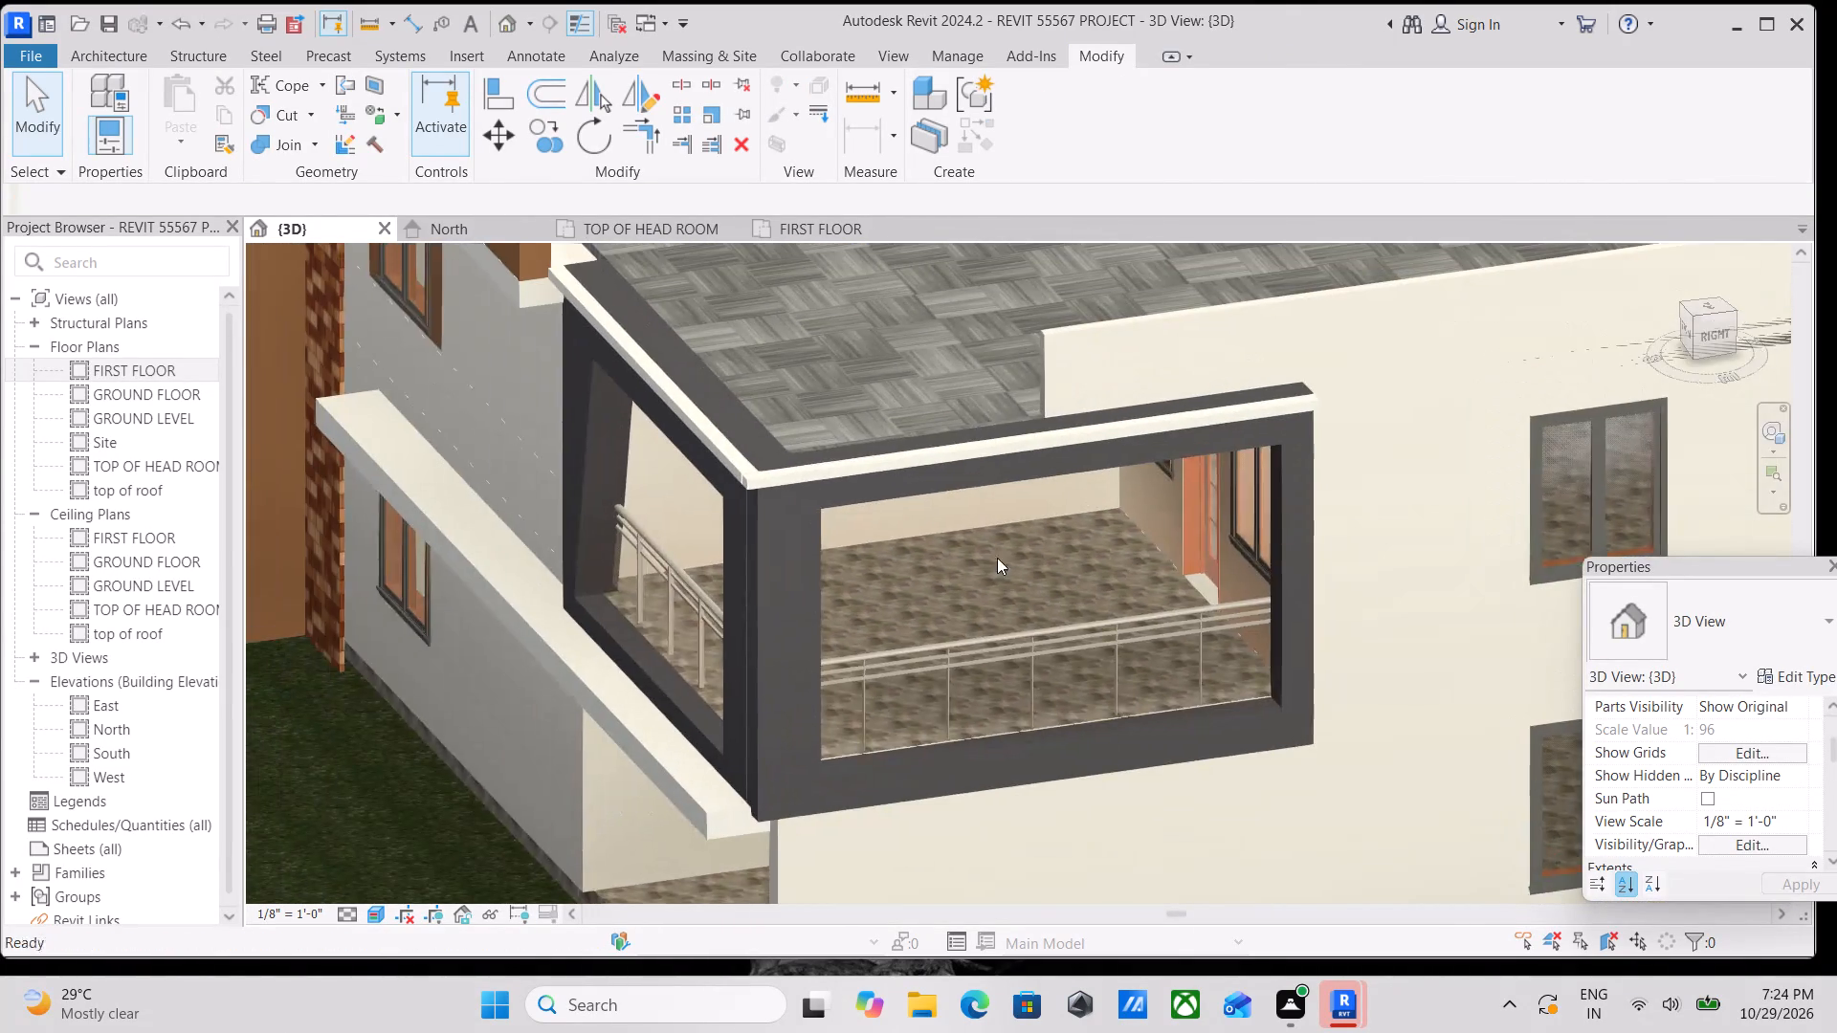
middle_click_drag(966, 560, 1109, 444, "shift")
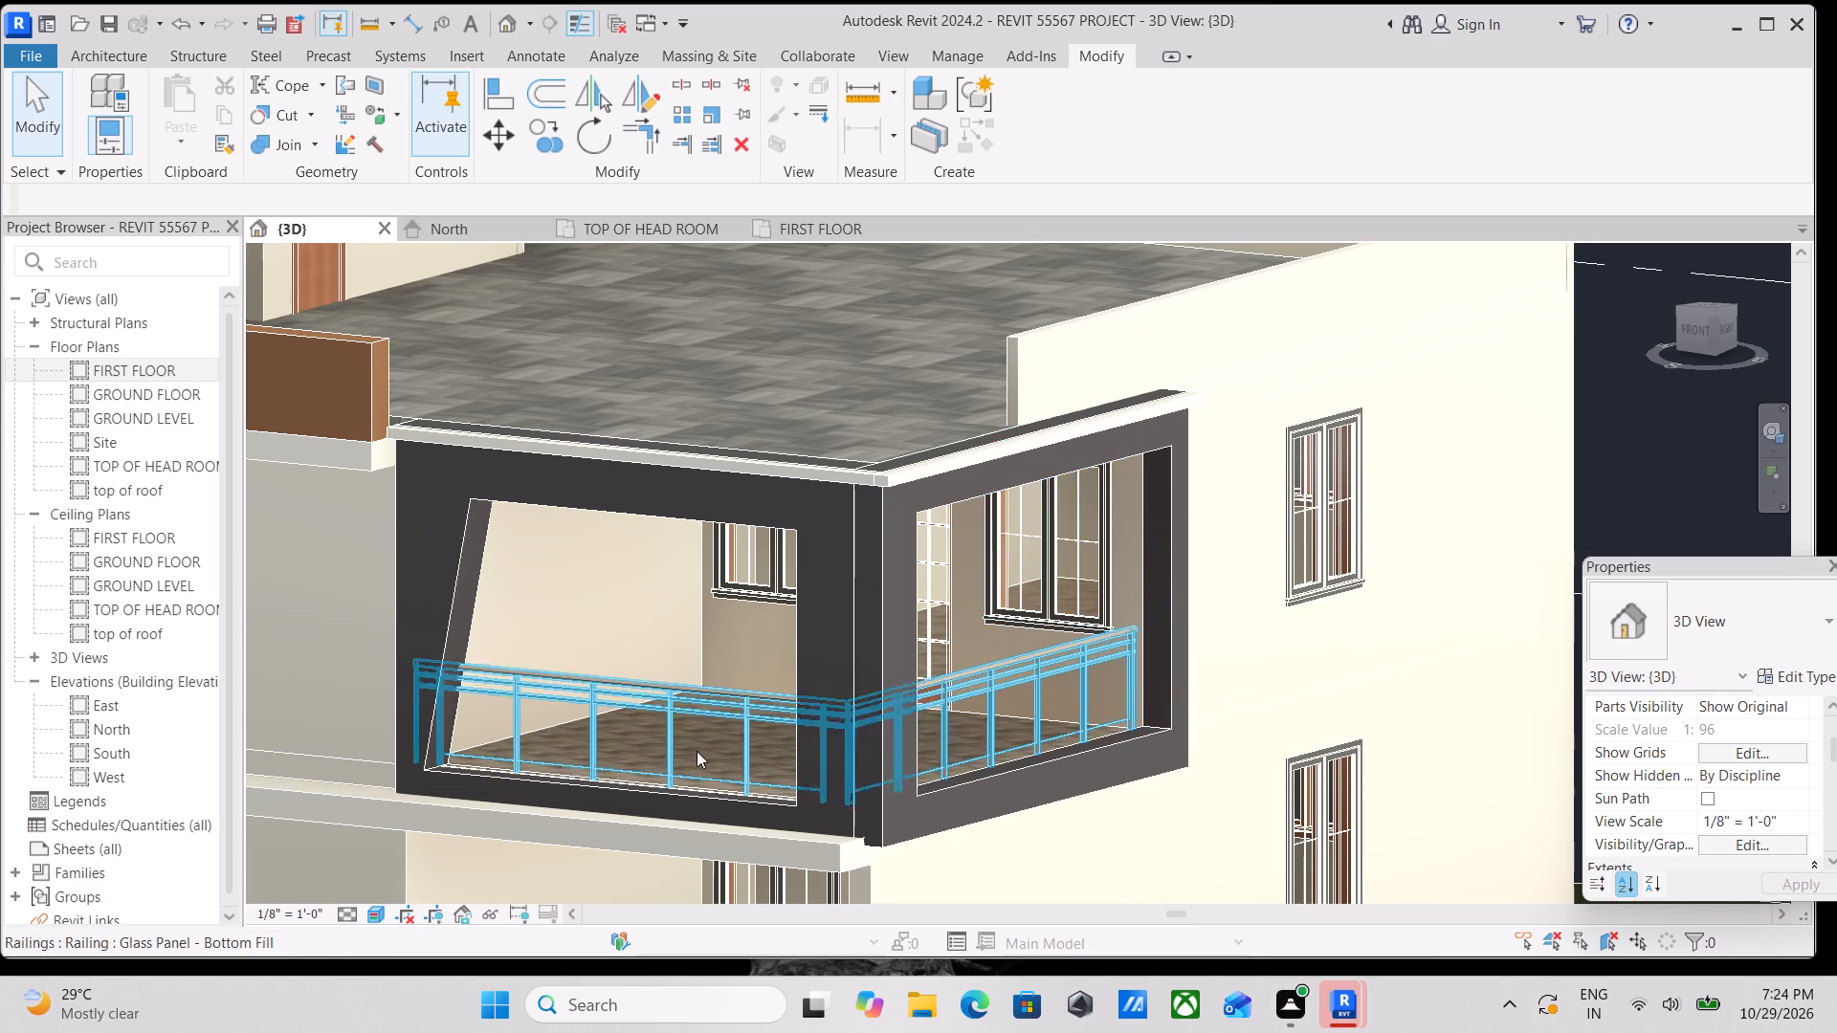
scroll(464, 781, "up", 1)
middle_click_drag(480, 771, 588, 678)
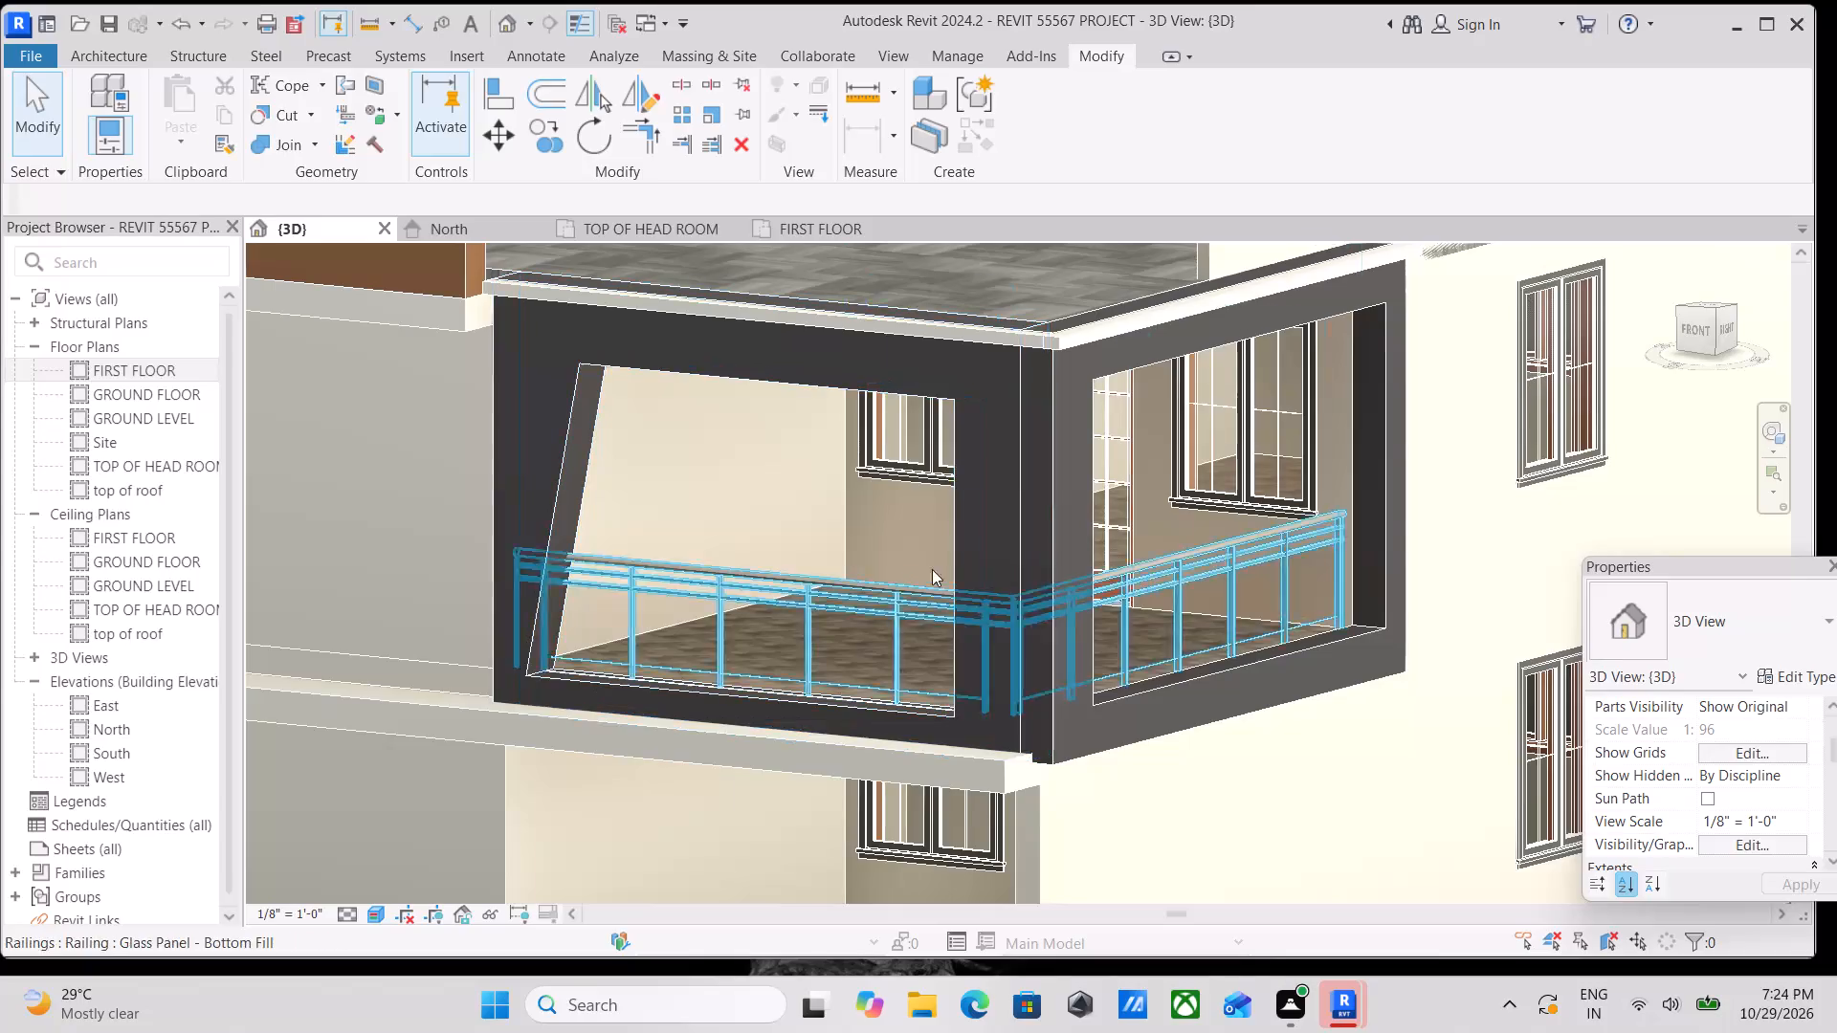
scroll(1324, 579, "down", 5)
scroll(1199, 569, "down", 3)
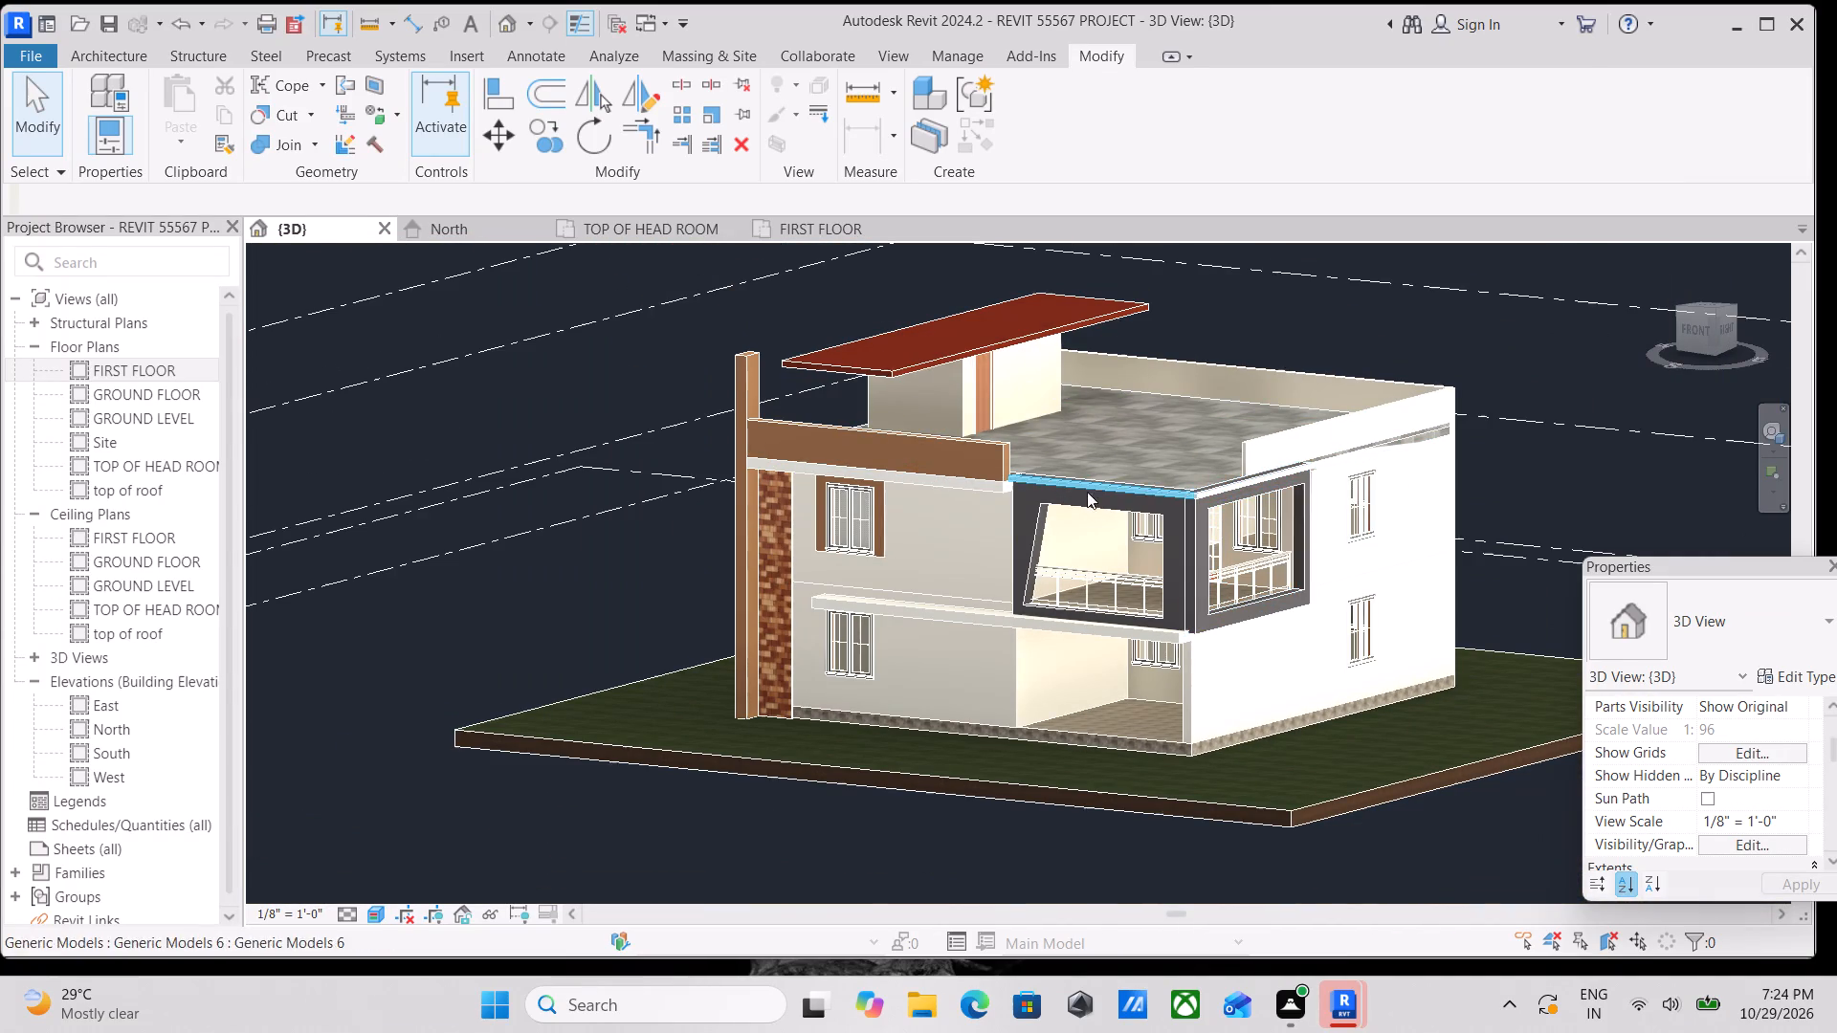
middle_click_drag(1276, 599, 1191, 536)
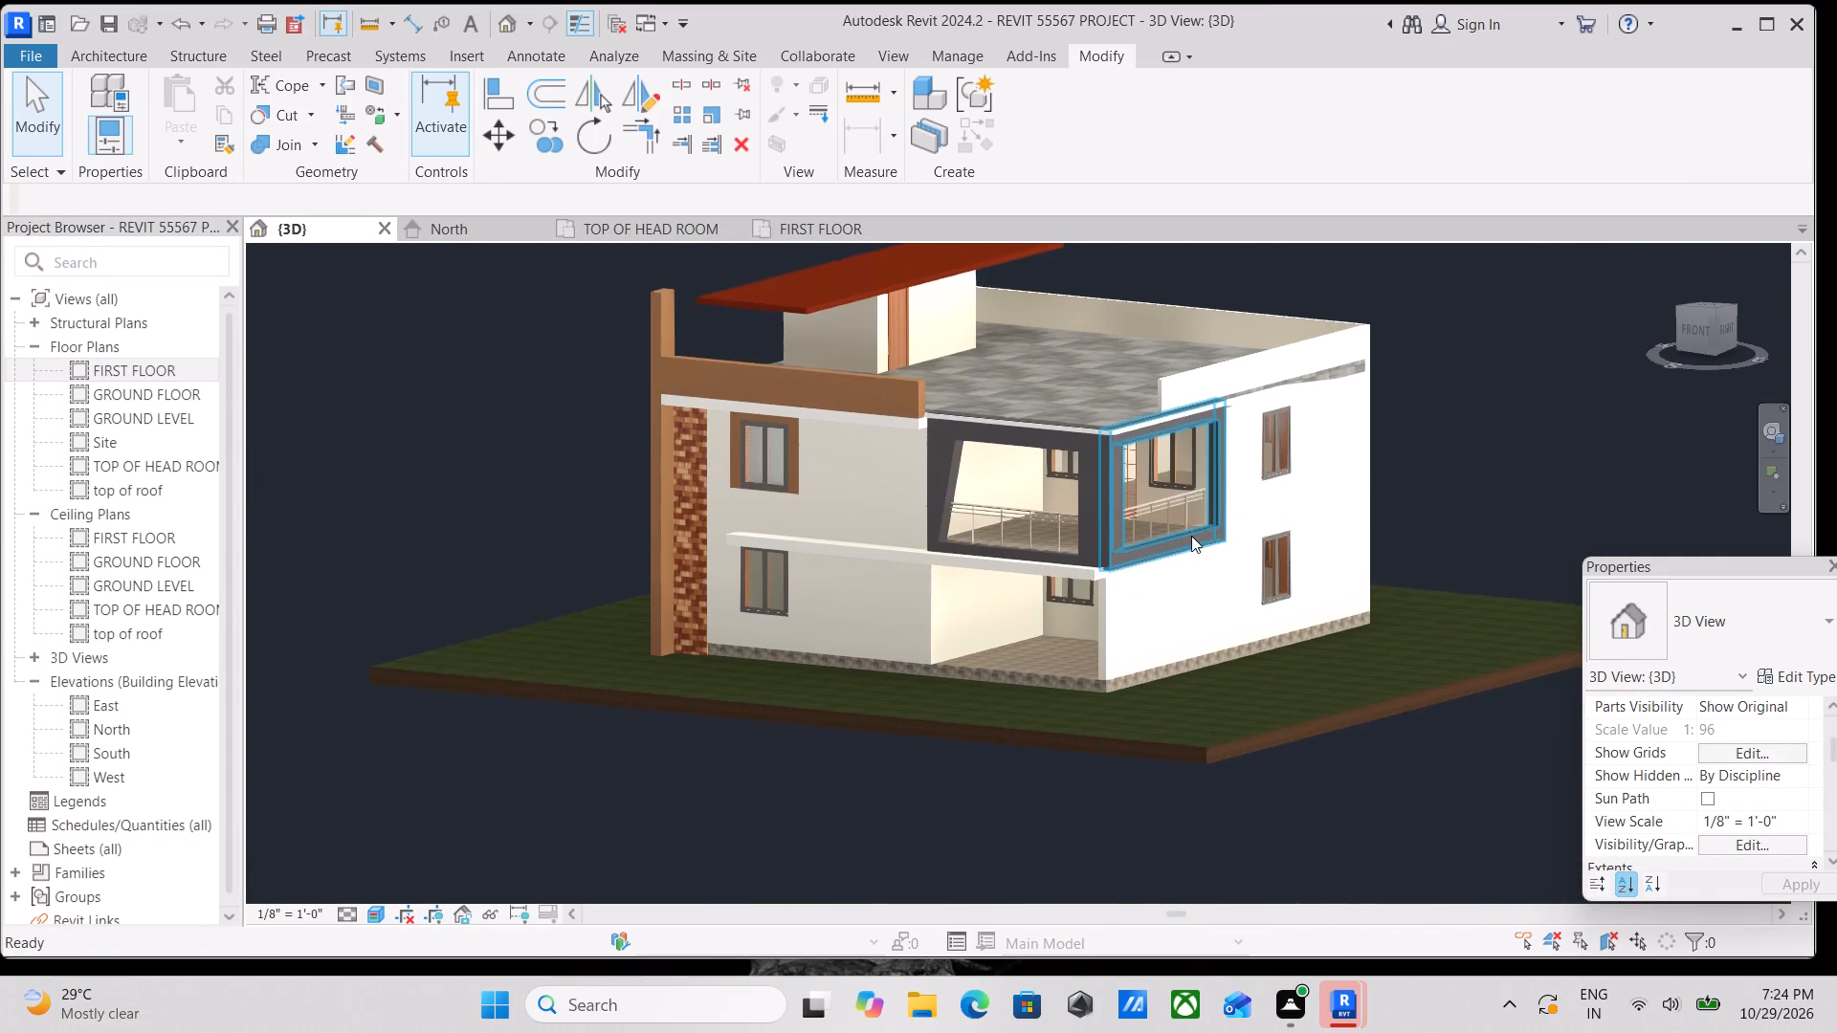
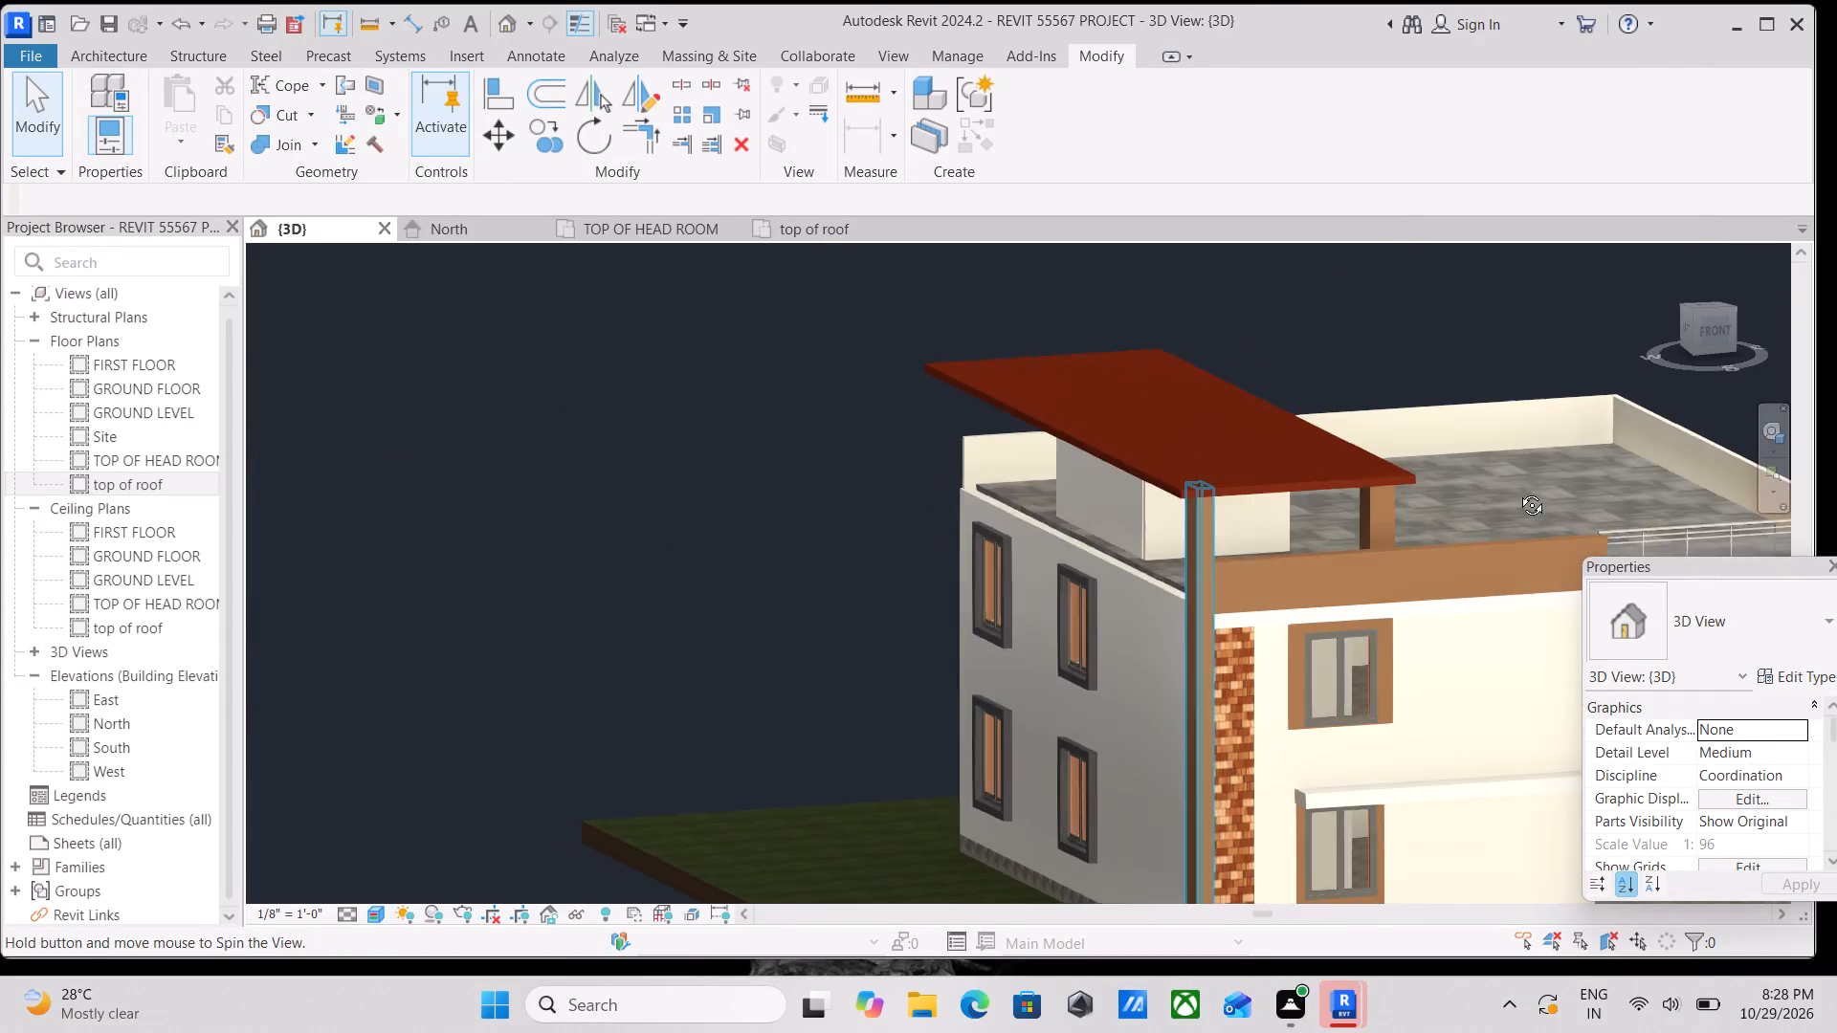
Examine the building exterior from all sides, including the front facade's brick strip, windows and ledge.
scroll(1401, 563, "down", 1)
middle_click_drag(1401, 563, 927, 643, "shift")
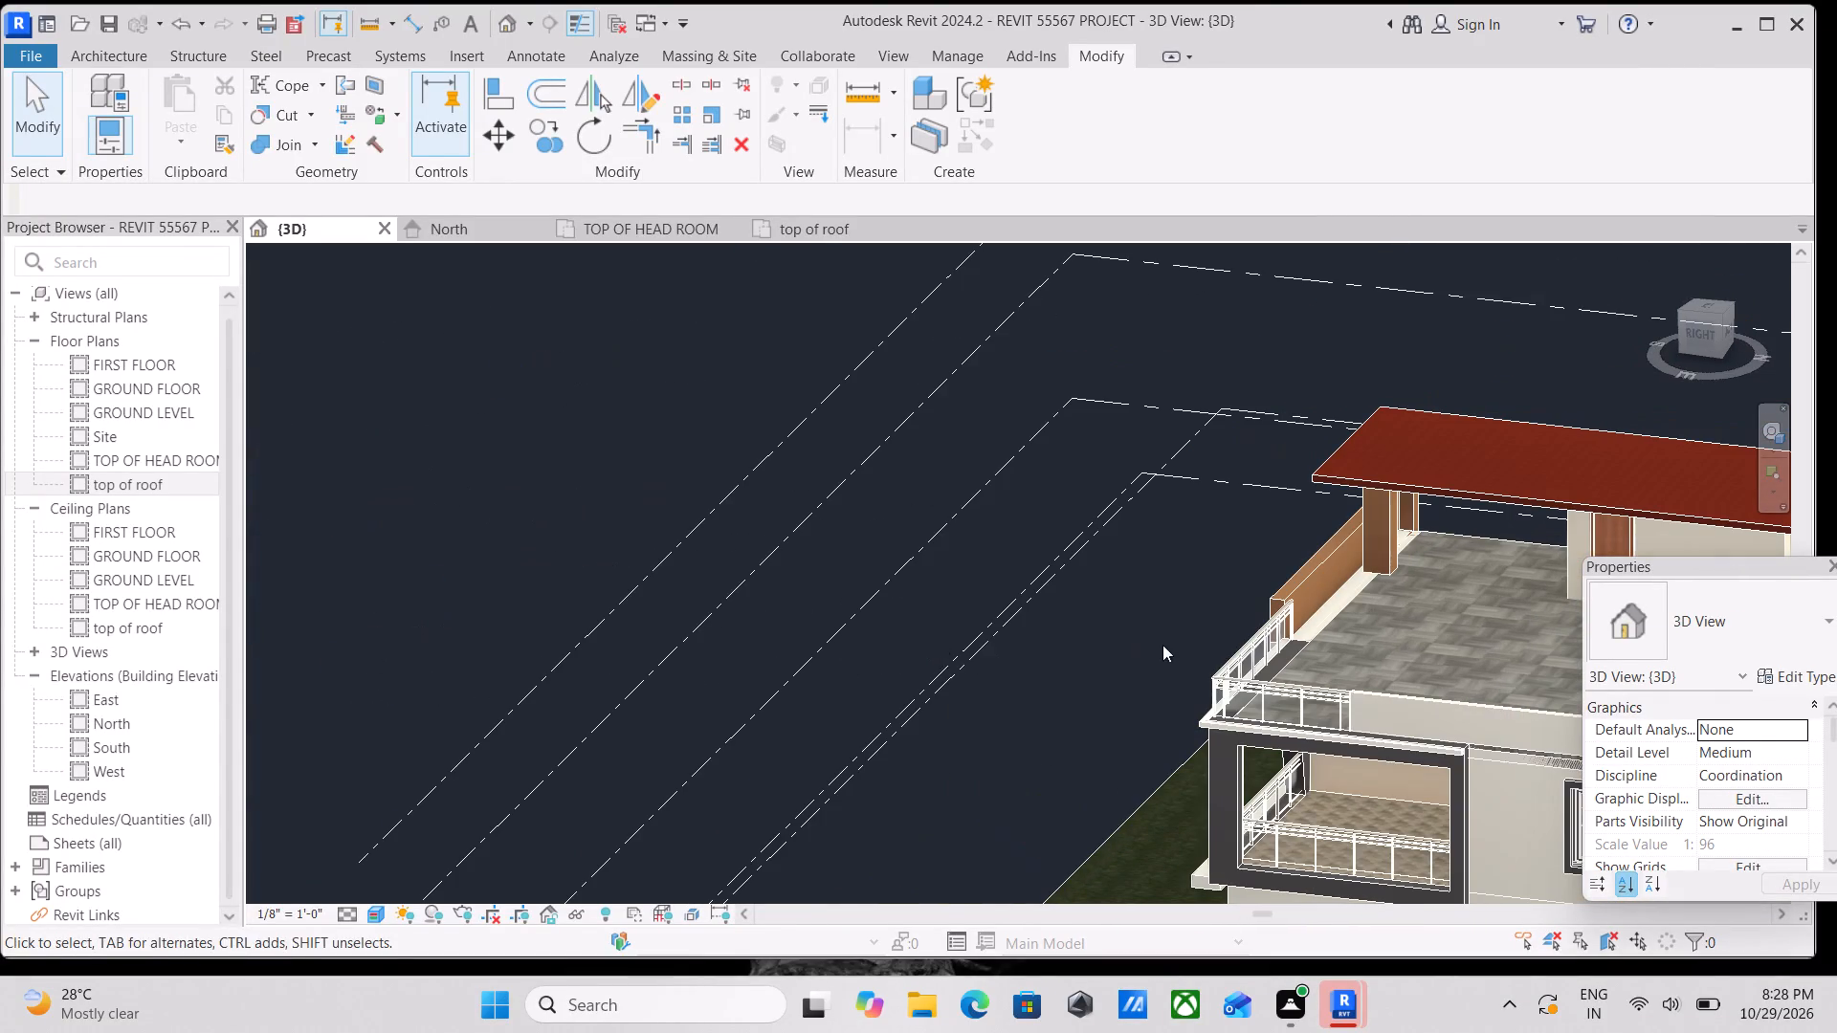
middle_click_drag(1267, 652, 1038, 546, "shift")
middle_click_drag(1106, 655, 1389, 773, "shift")
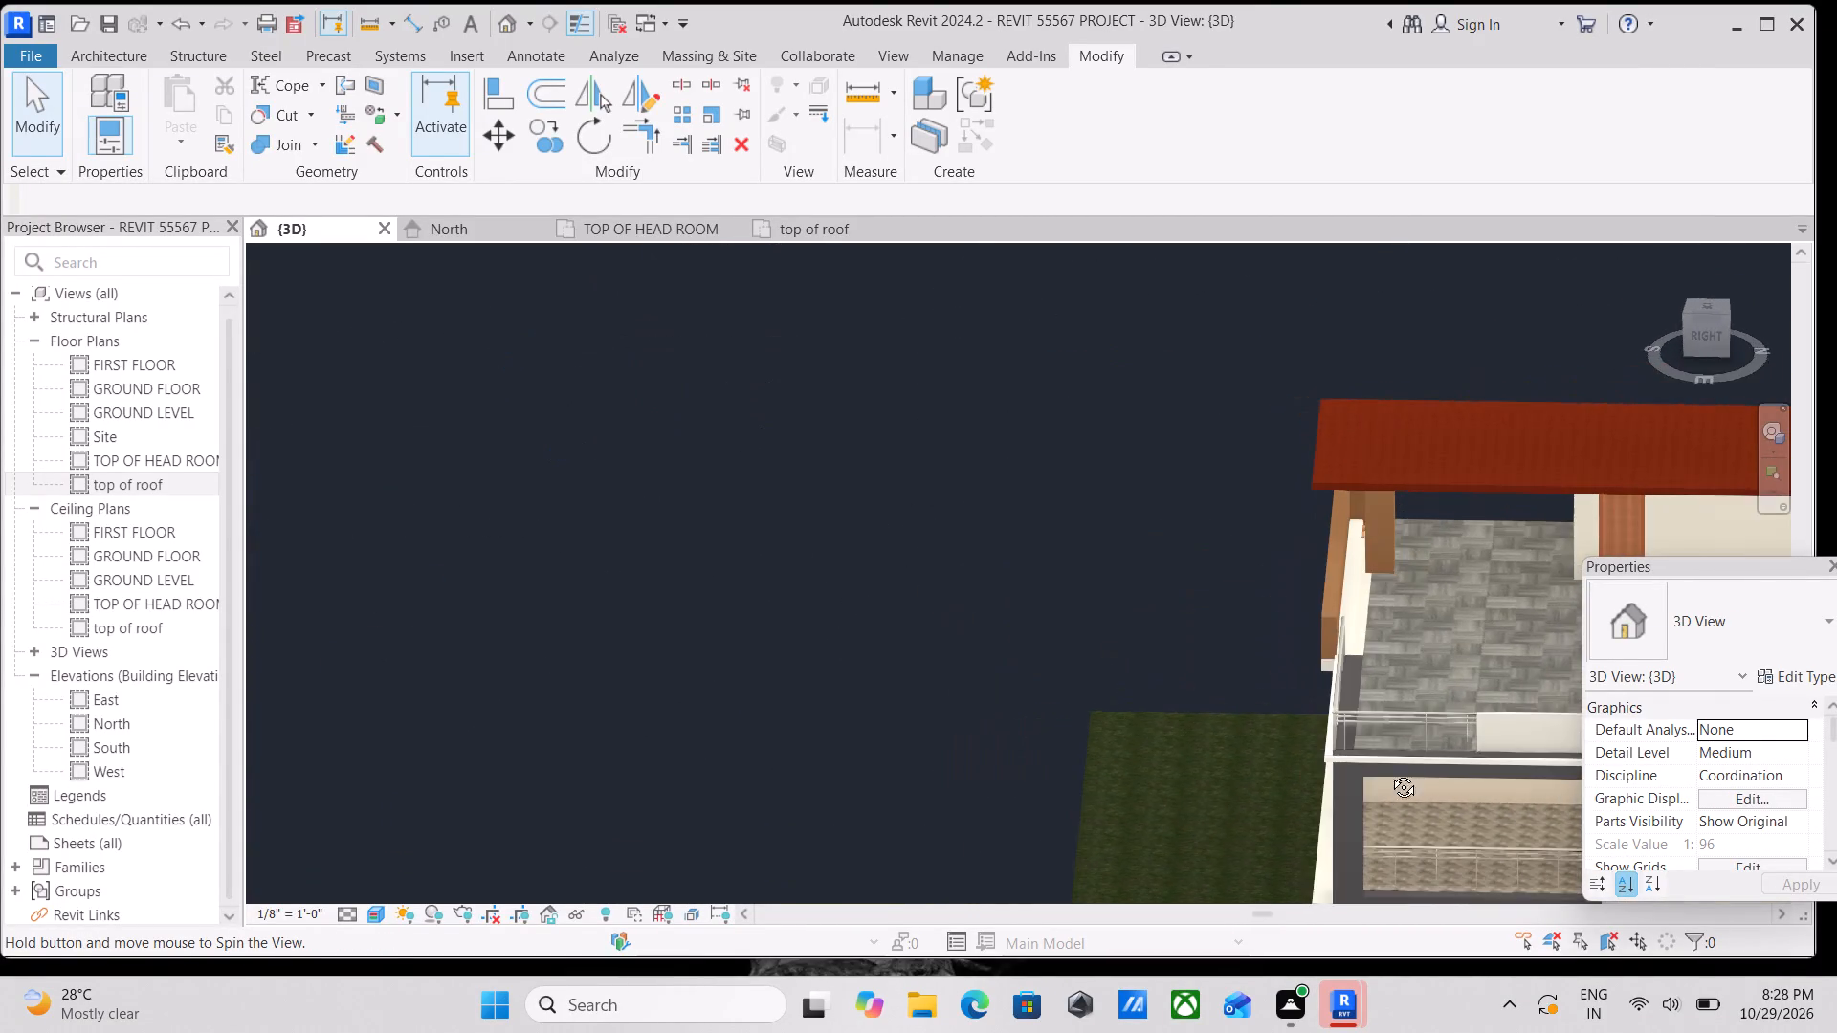
middle_click_drag(1389, 773, 1543, 626, "shift")
scroll(1427, 717, "down", 1, "shift")
middle_click_drag(1315, 677, 916, 709, "shift")
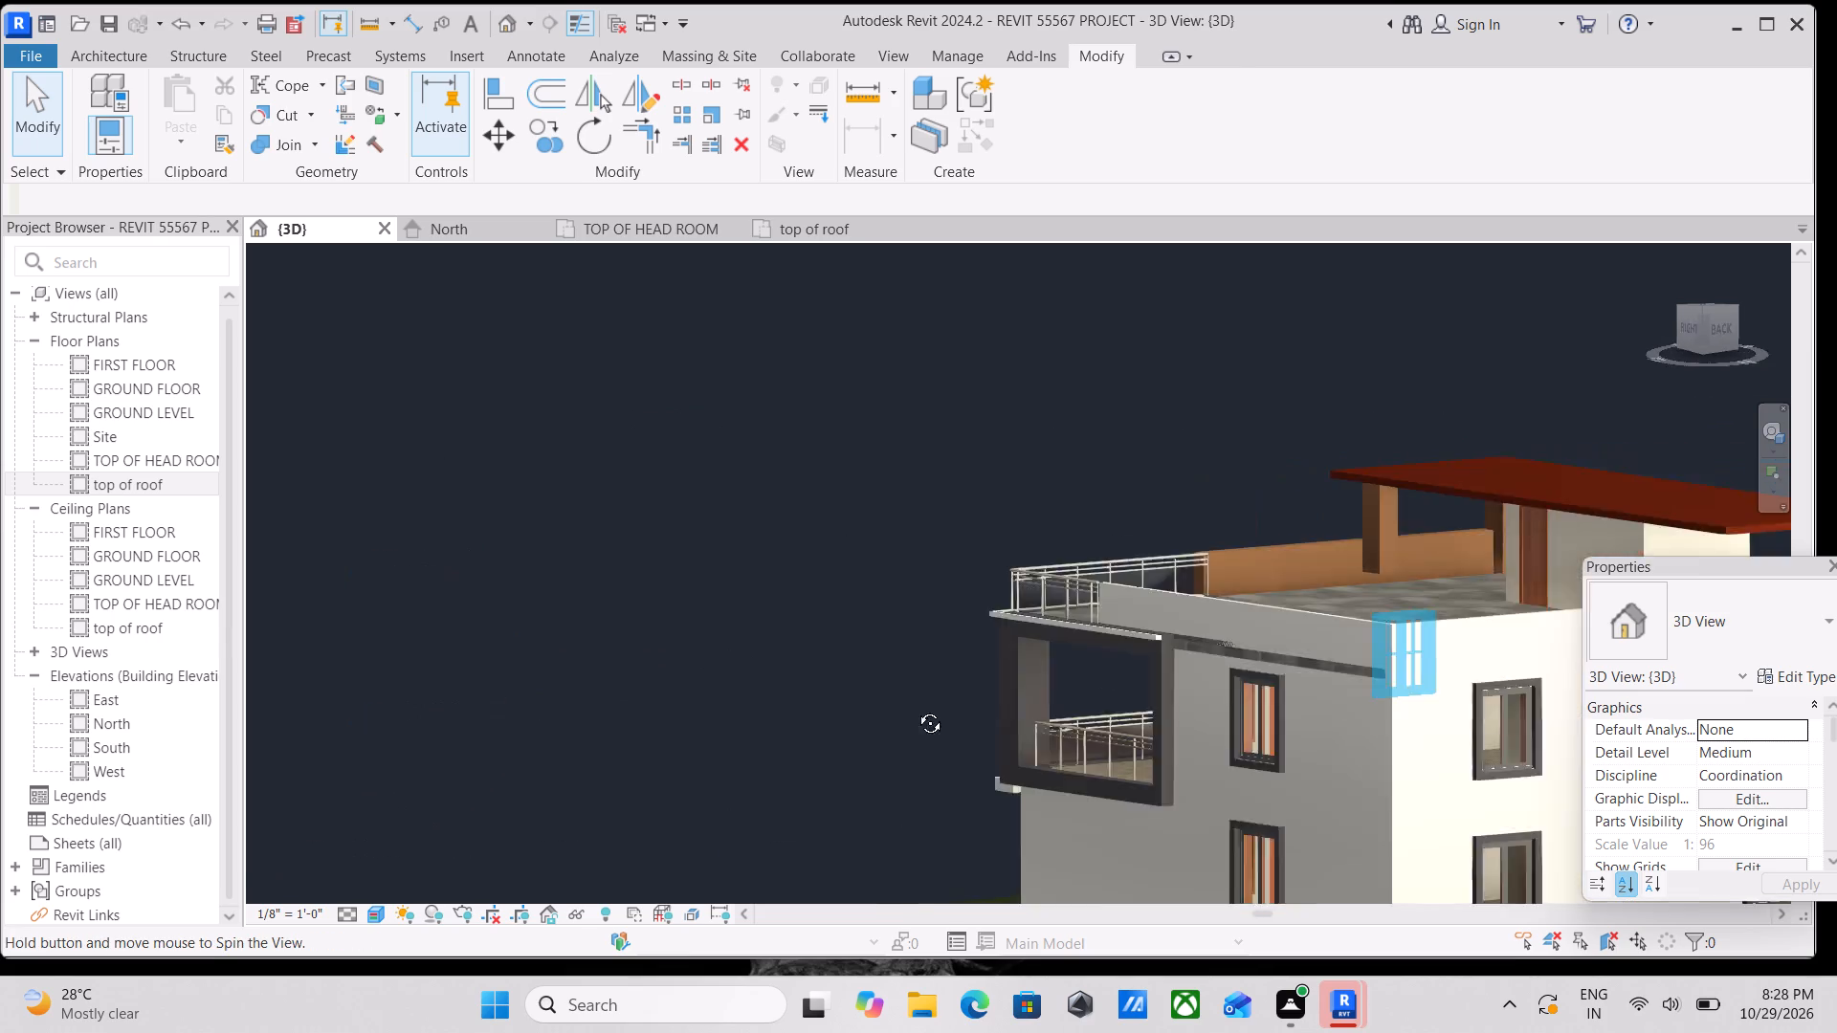
middle_click_drag(916, 709, 906, 710, "shift")
scroll(1123, 712, "down", 1)
middle_click_drag(1123, 712, 1133, 585)
scroll(1393, 720, "up", 2, "shift")
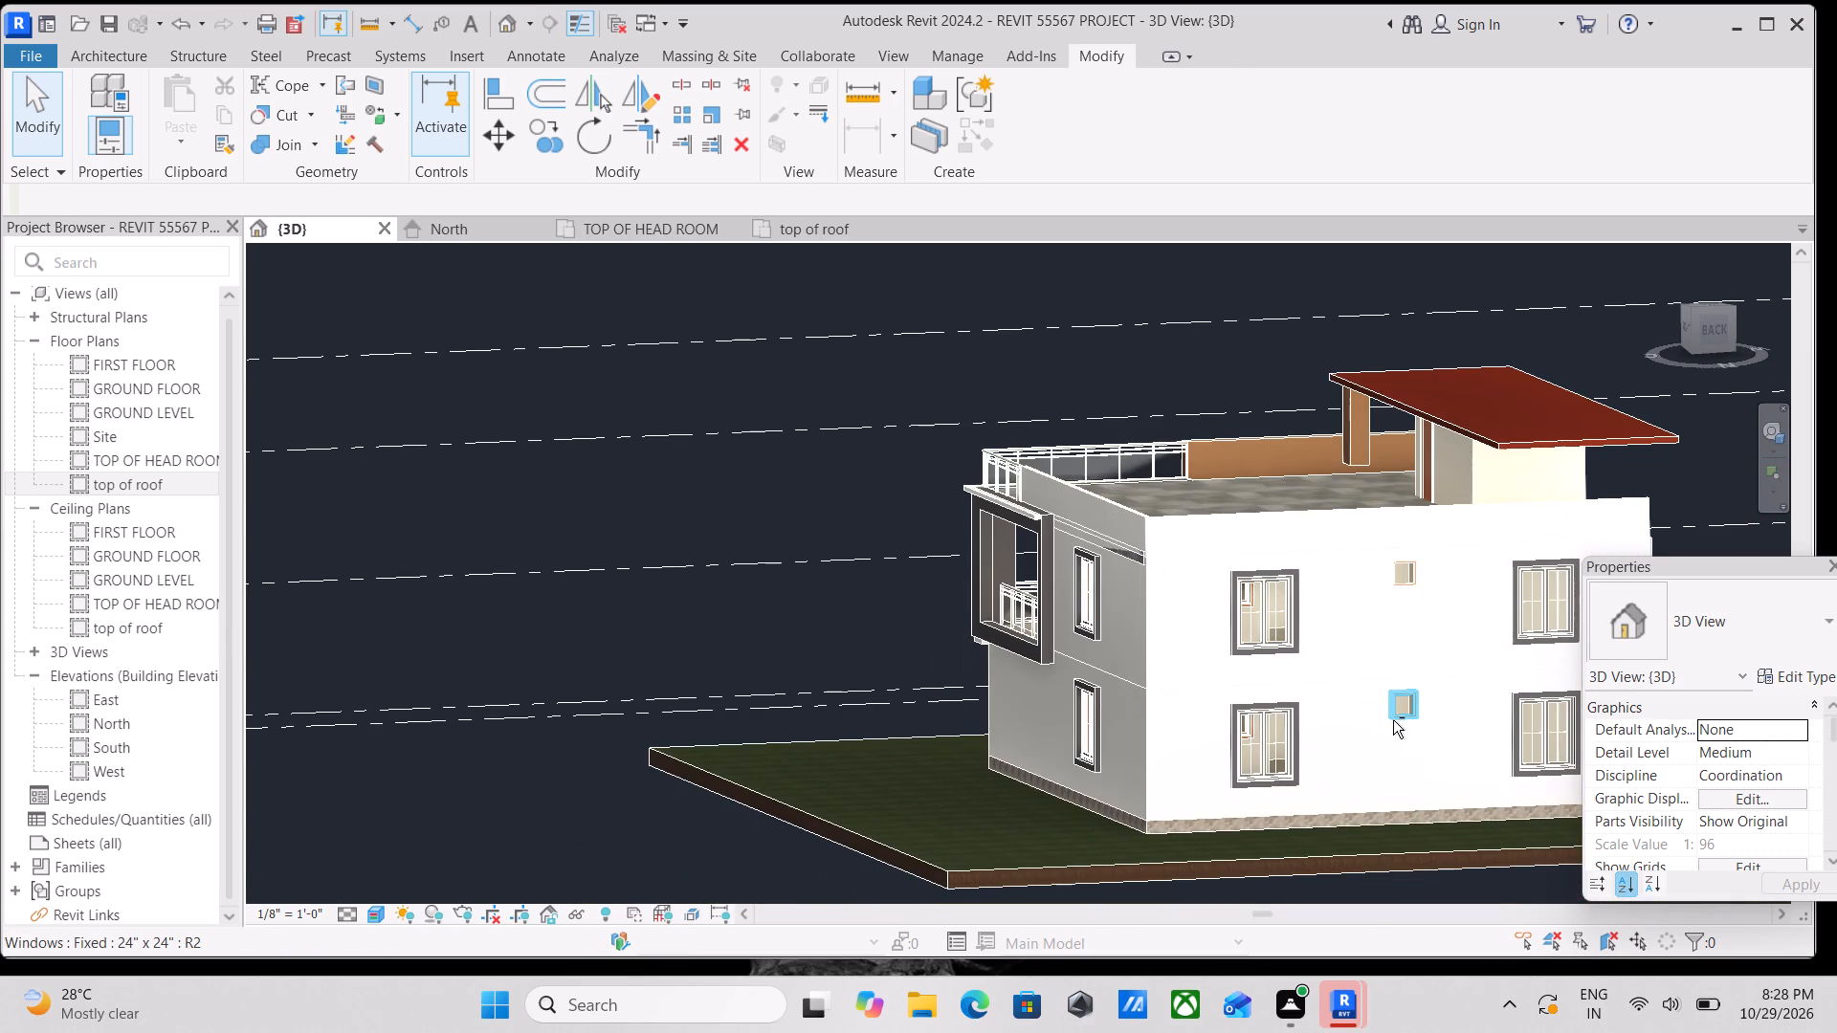
scroll(1393, 720, "up", 1, "shift")
scroll(1305, 731, "down", 2)
middle_click_drag(1193, 727, 1537, 780, "shift")
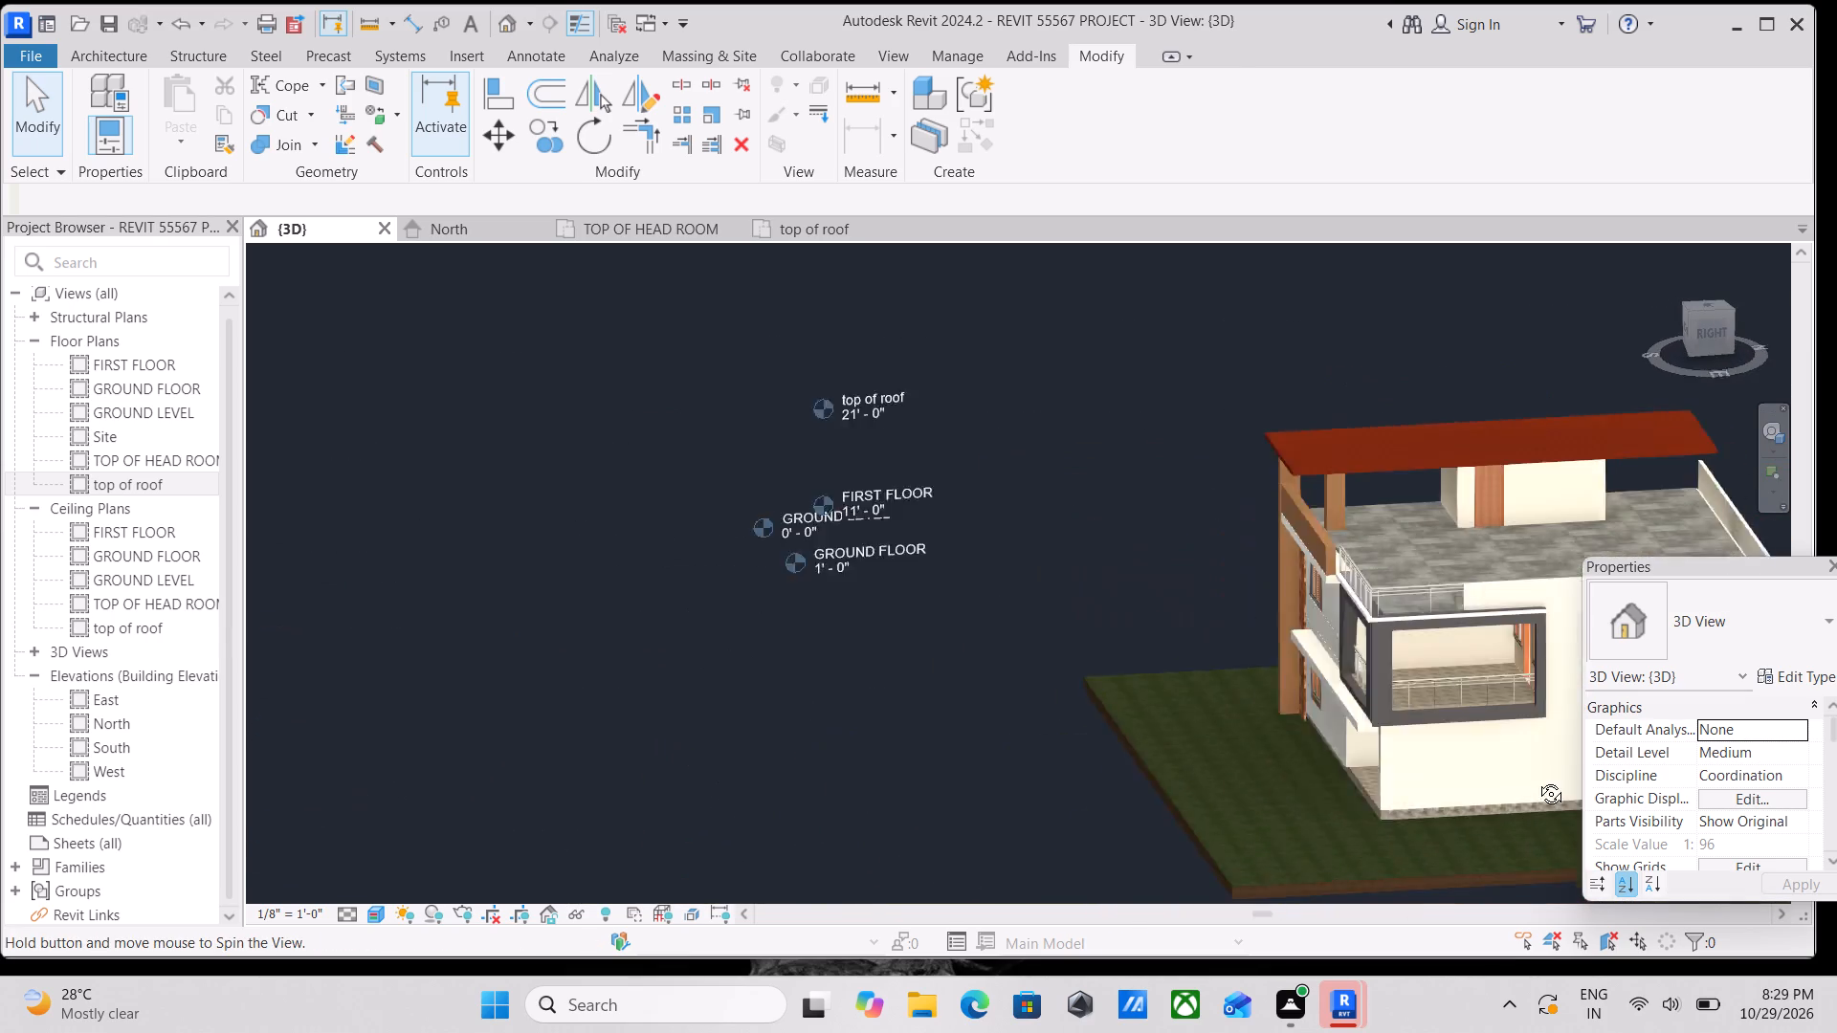
middle_click_drag(1537, 780, 1542, 771, "shift")
middle_click_drag(1221, 718, 714, 699)
scroll(1044, 685, "up", 2)
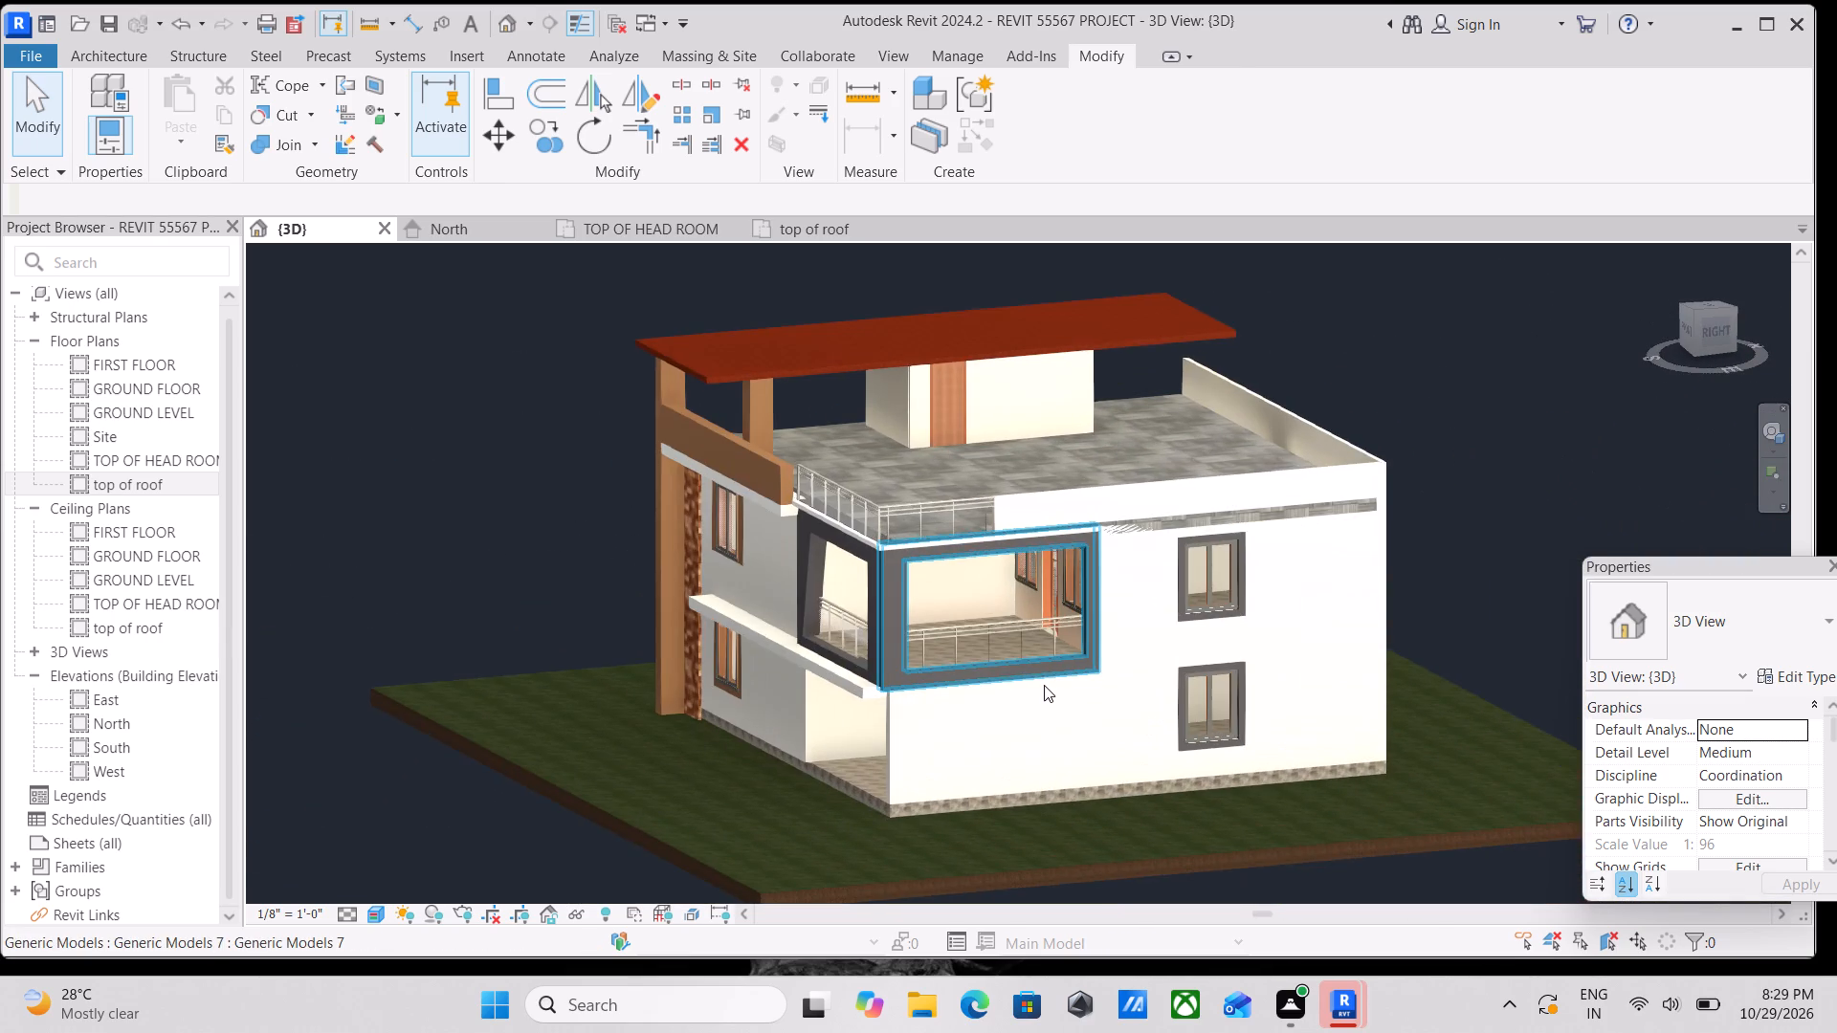
middle_click_drag(1044, 685, 1232, 759, "shift")
middle_click_drag(826, 679, 846, 641, "shift")
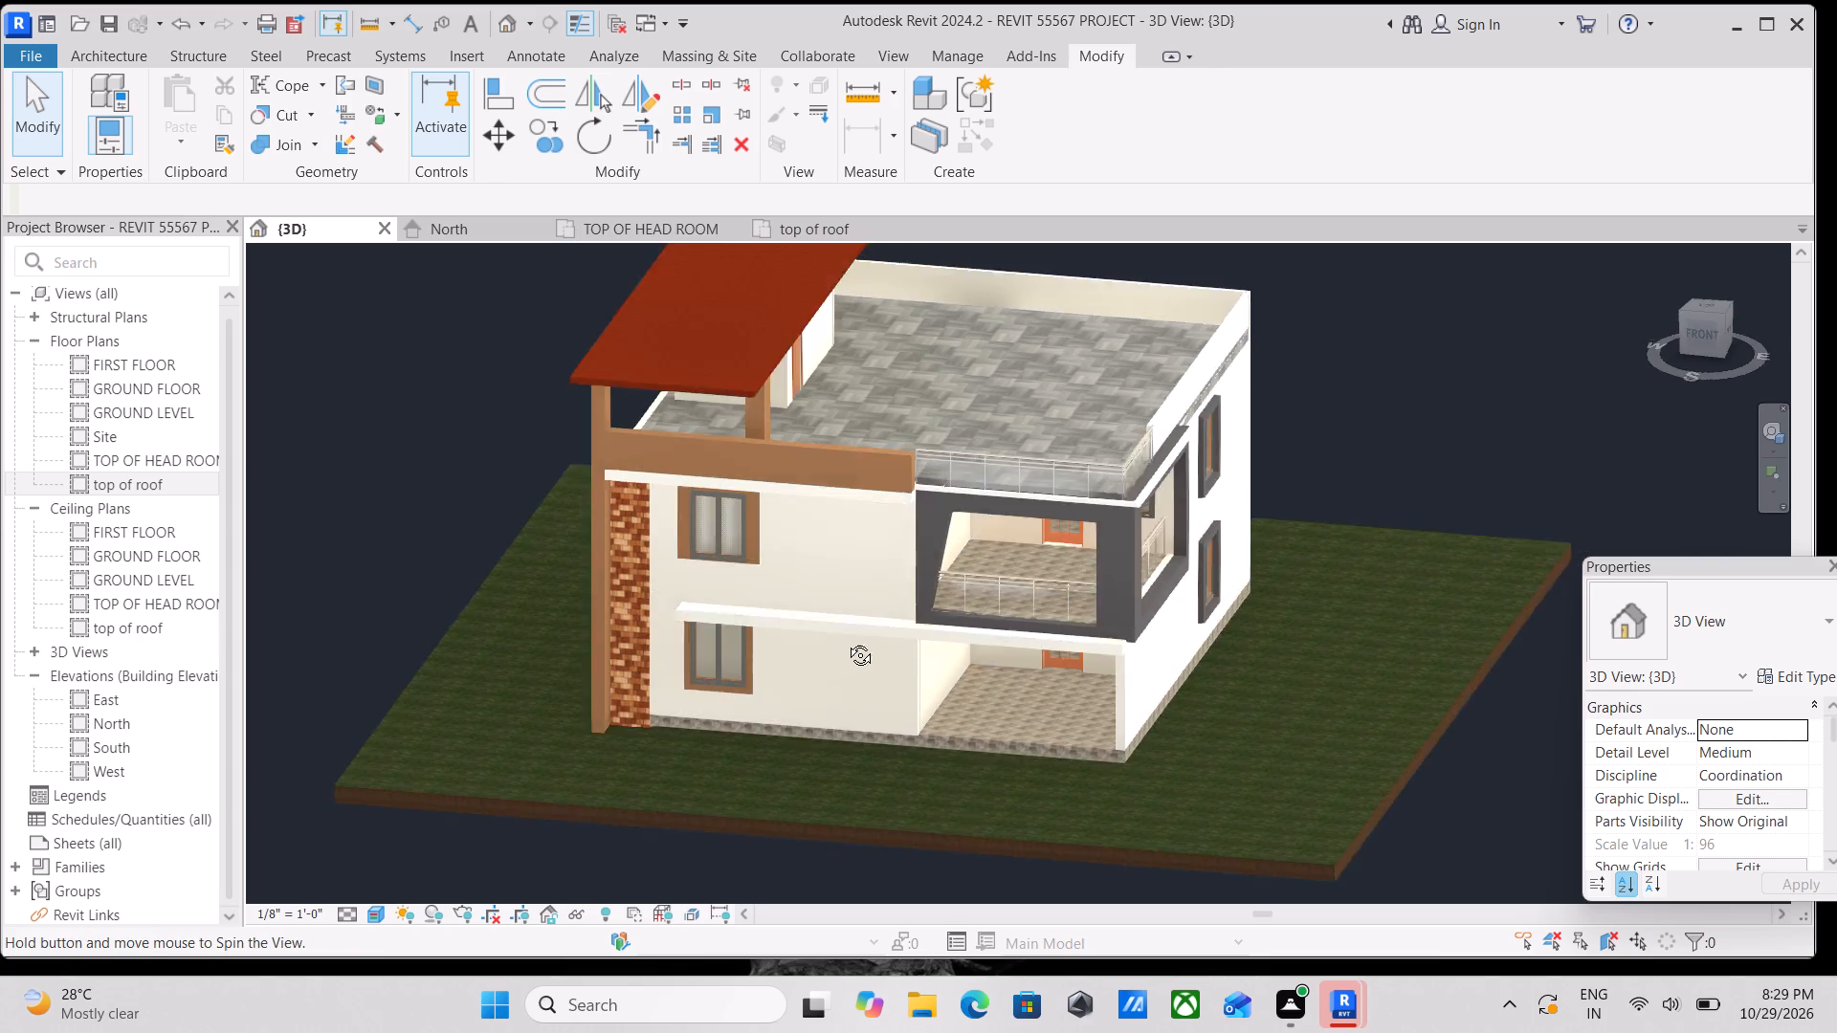
middle_click_drag(846, 641, 936, 579, "shift")
scroll(683, 605, "up", 4)
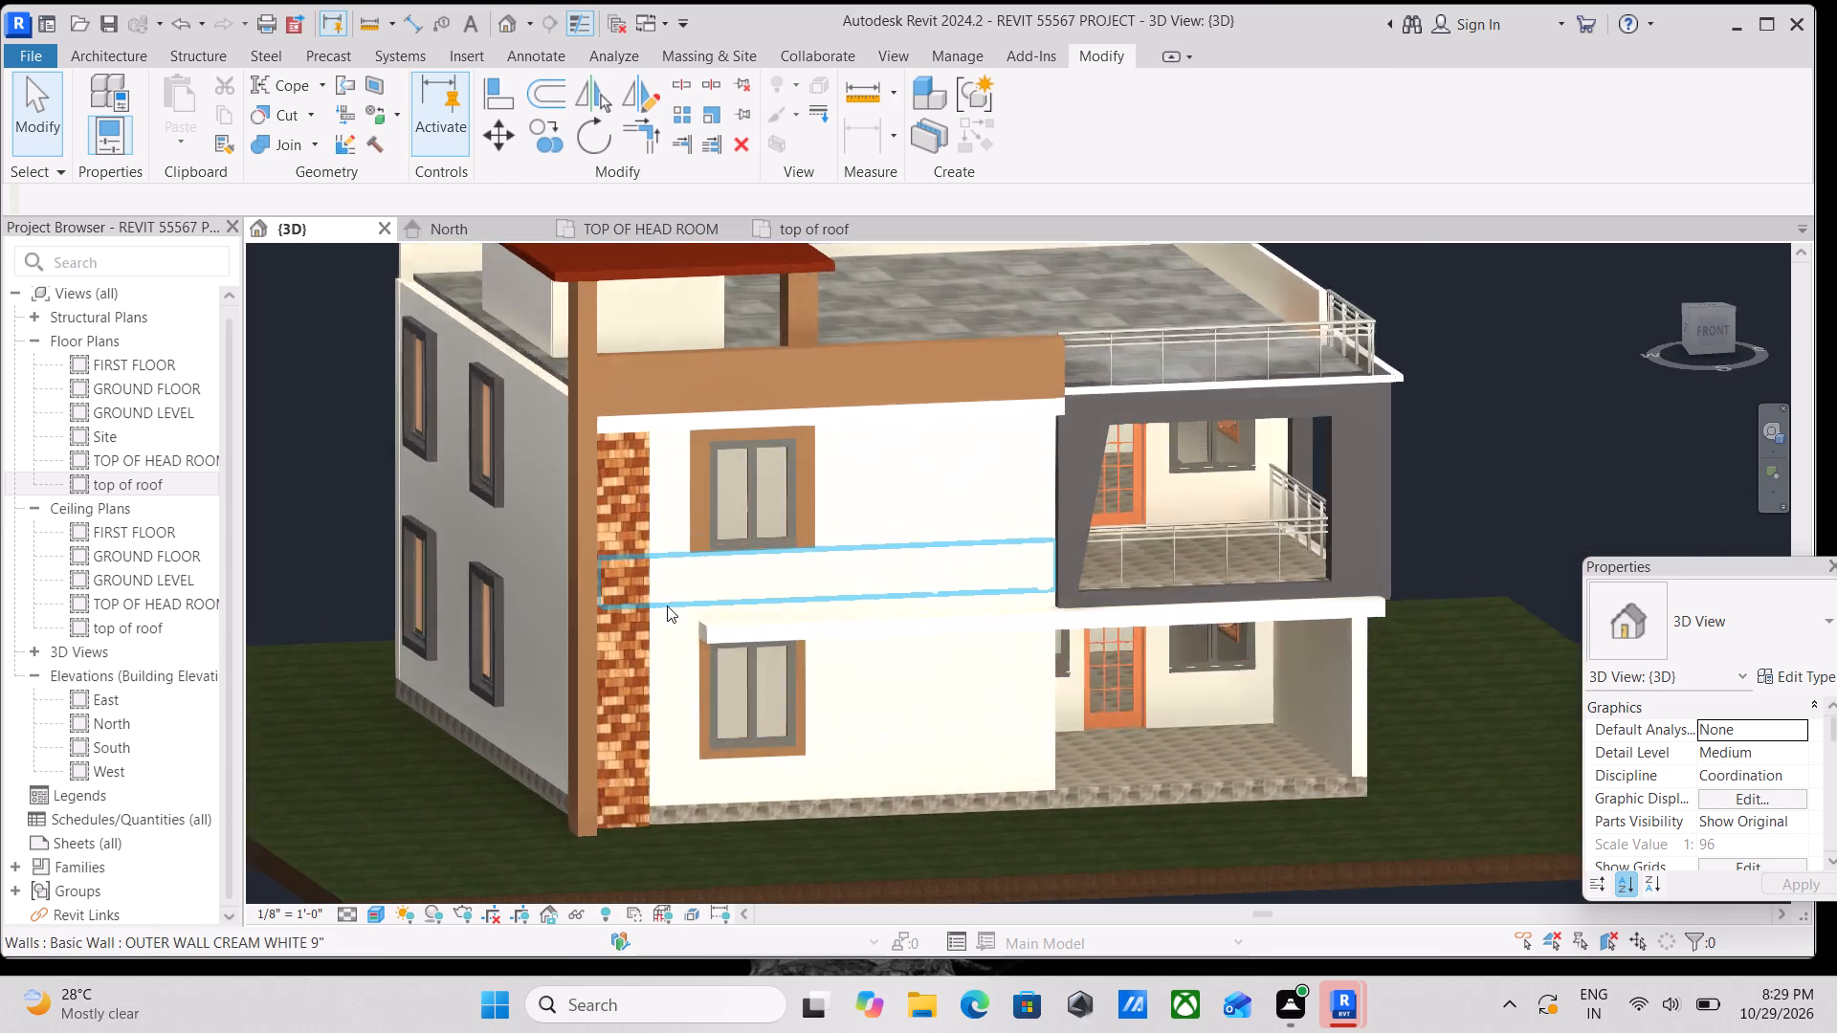
scroll(667, 605, "up", 4)
middle_click_drag(1225, 589, 1155, 597, "shift")
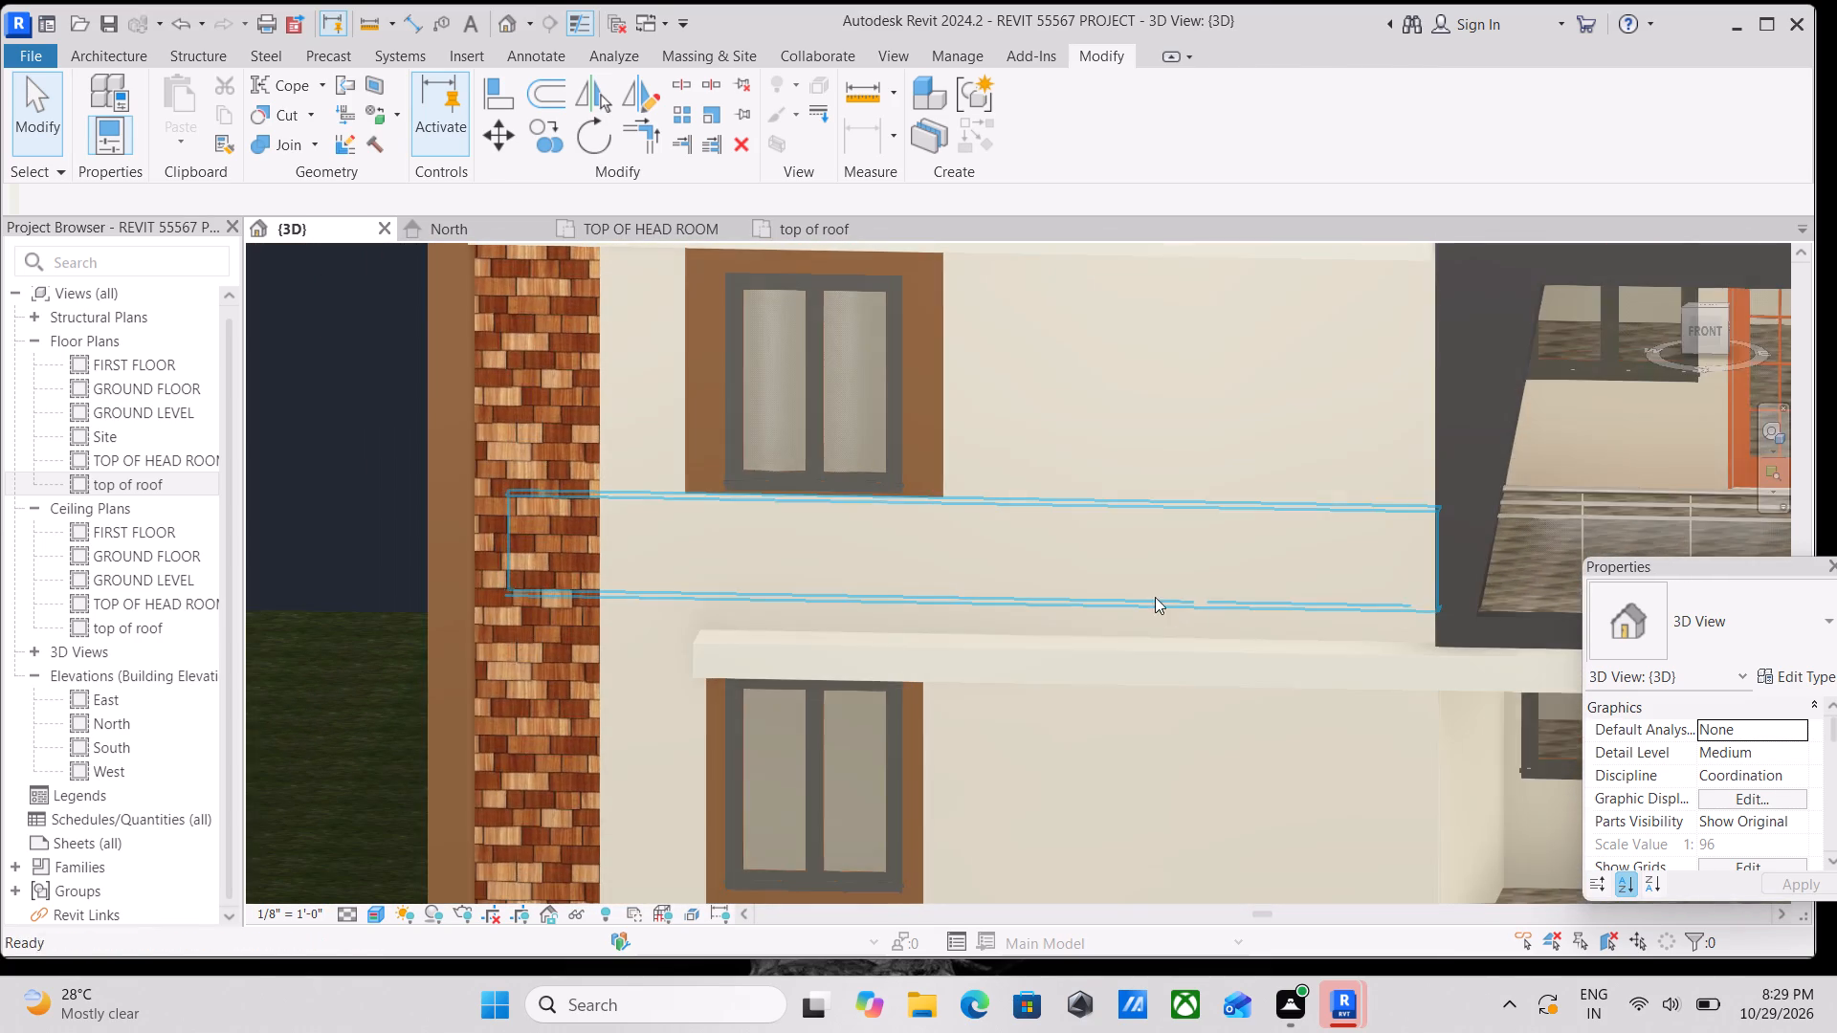
middle_click_drag(626, 523, 758, 616)
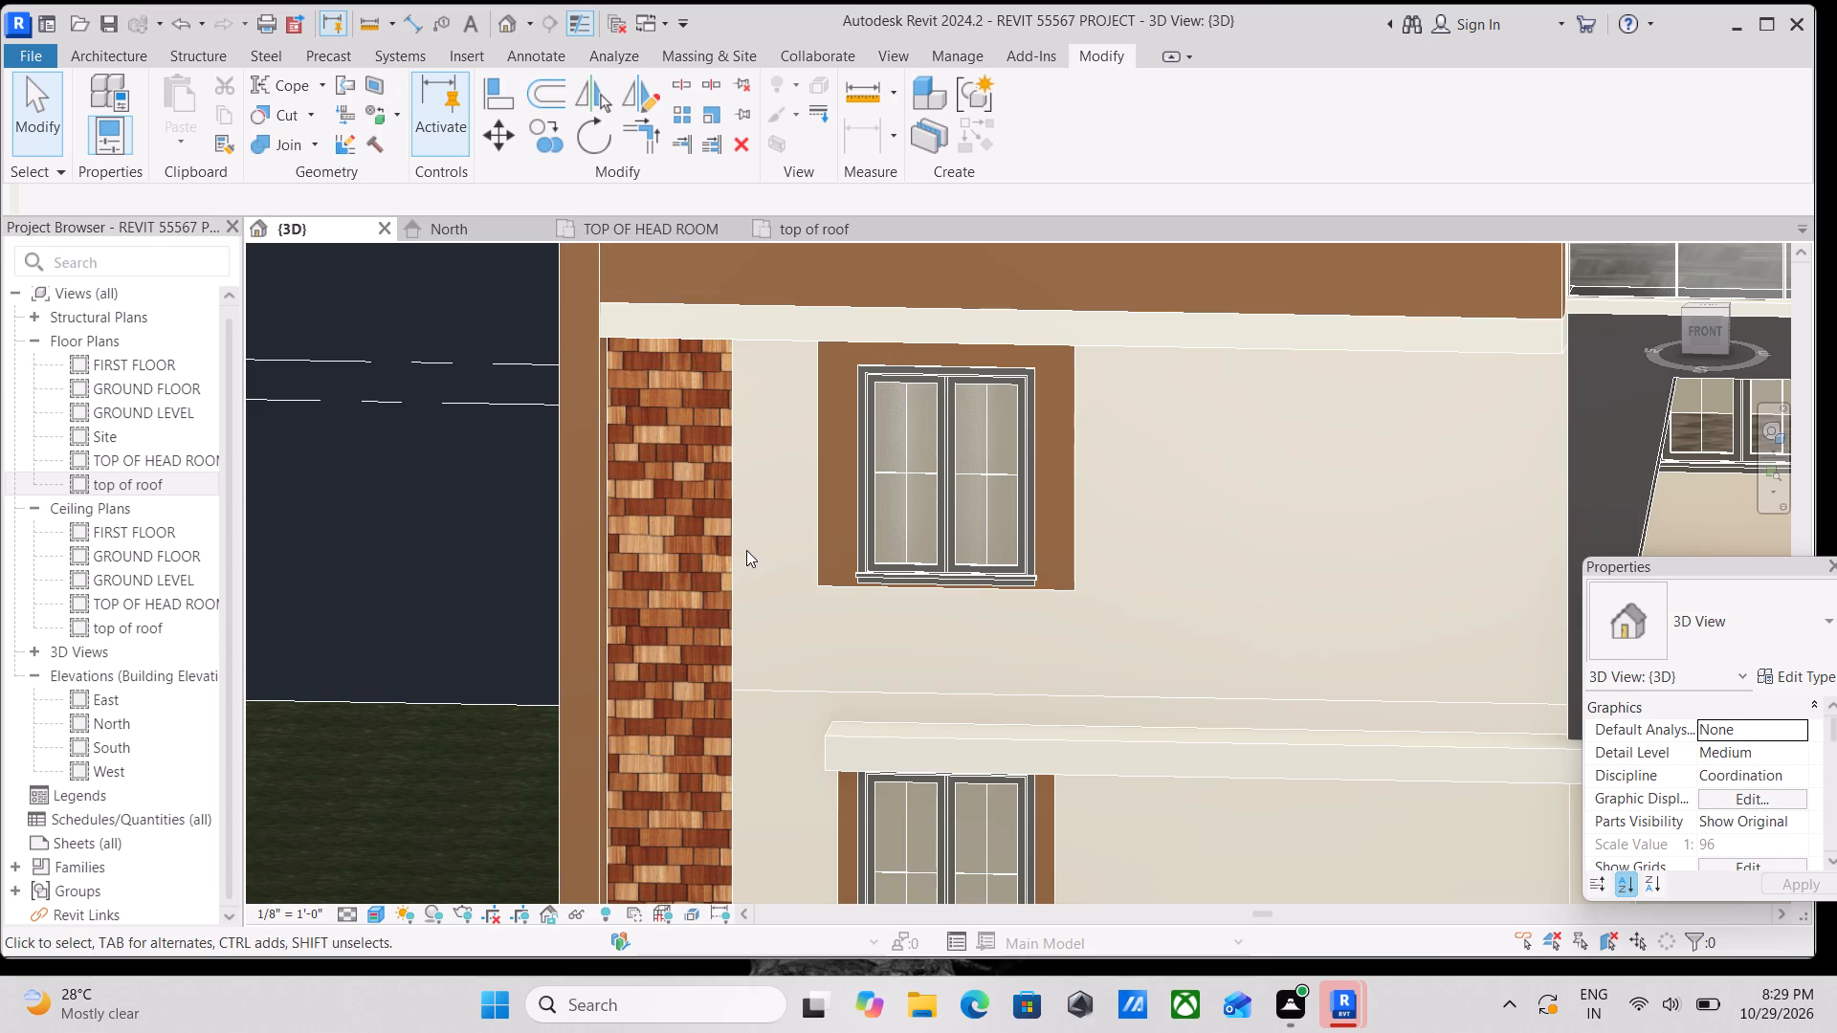
middle_click_drag(746, 550, 767, 544)
scroll(767, 543, "down", 1)
middle_click_drag(767, 543, 789, 536)
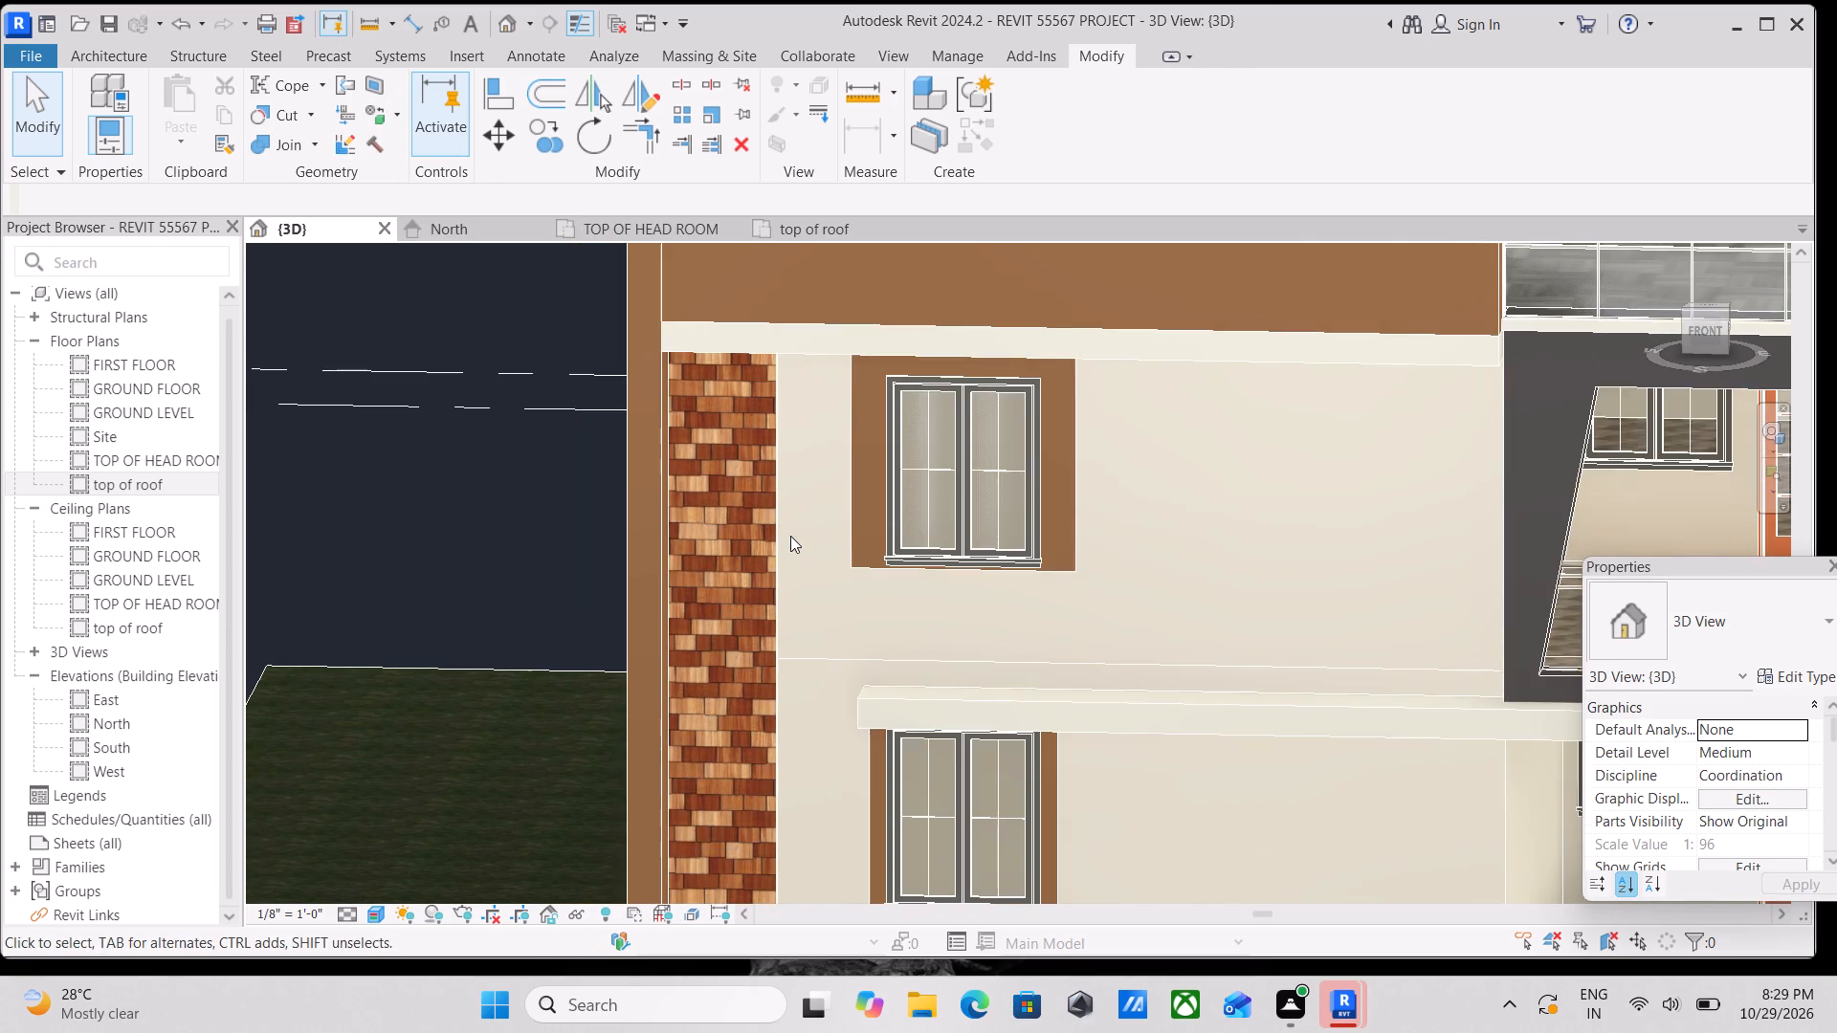
scroll(816, 551, "down", 1)
middle_click_drag(816, 551, 947, 606)
middle_click_drag(942, 600, 1006, 540)
scroll(971, 582, "down", 1)
middle_click_drag(971, 582, 1005, 609)
scroll(1005, 609, "down", 2)
middle_click(1005, 609)
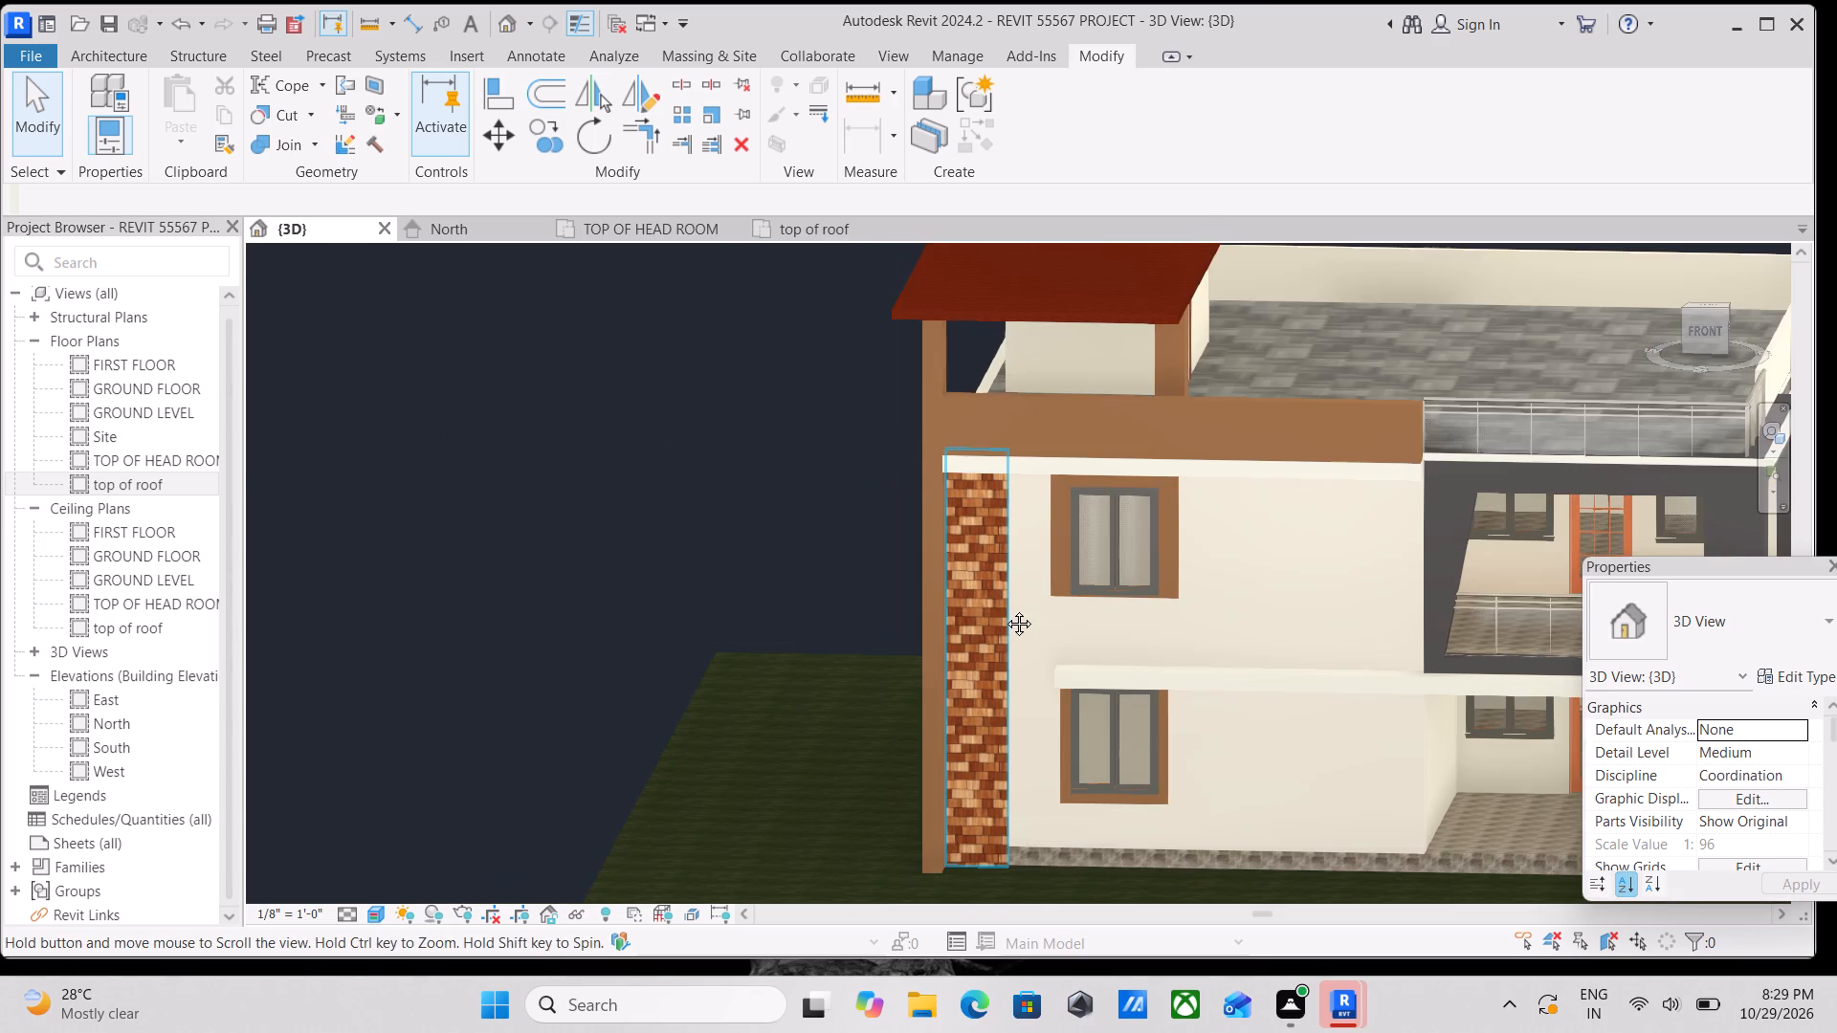
scroll(1180, 662, "down", 3)
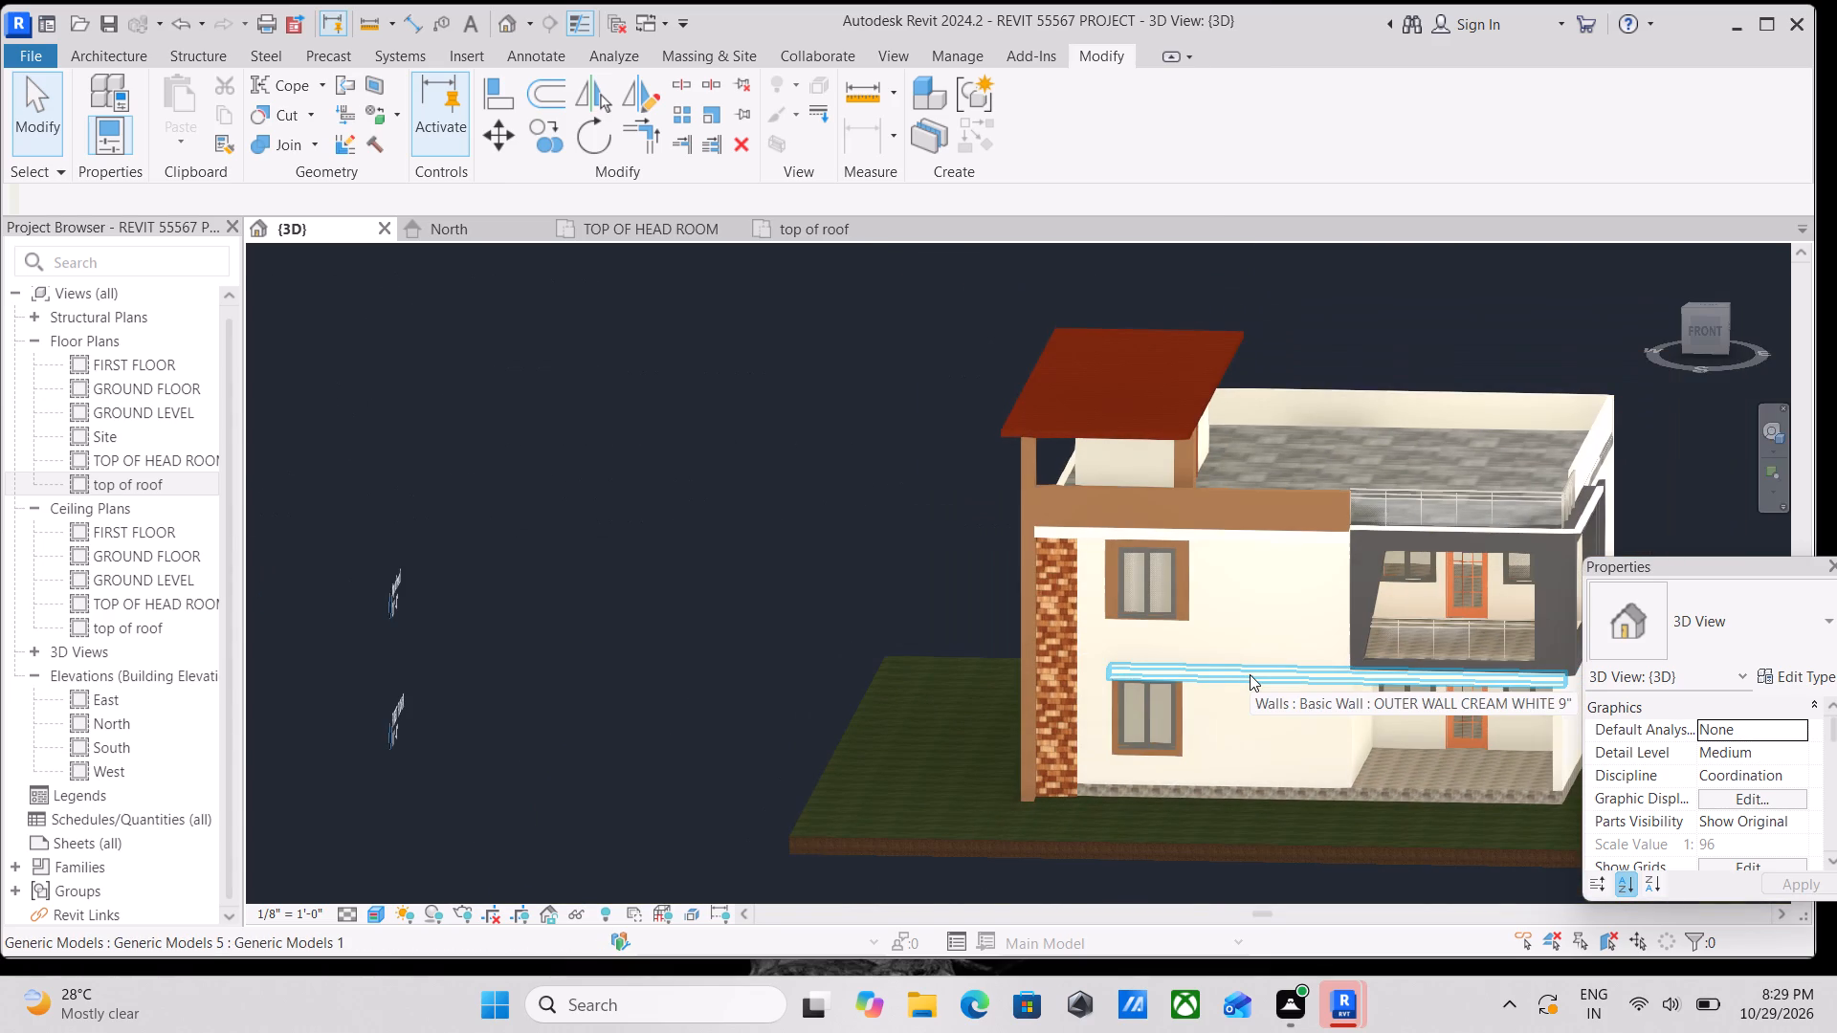
Extend the ledge above the ground-floor front window sideways until its end meets the edge of the brick cladding strip.
scroll(1246, 667, "up", 4)
scroll(1043, 695, "up", 4)
left_click(986, 678)
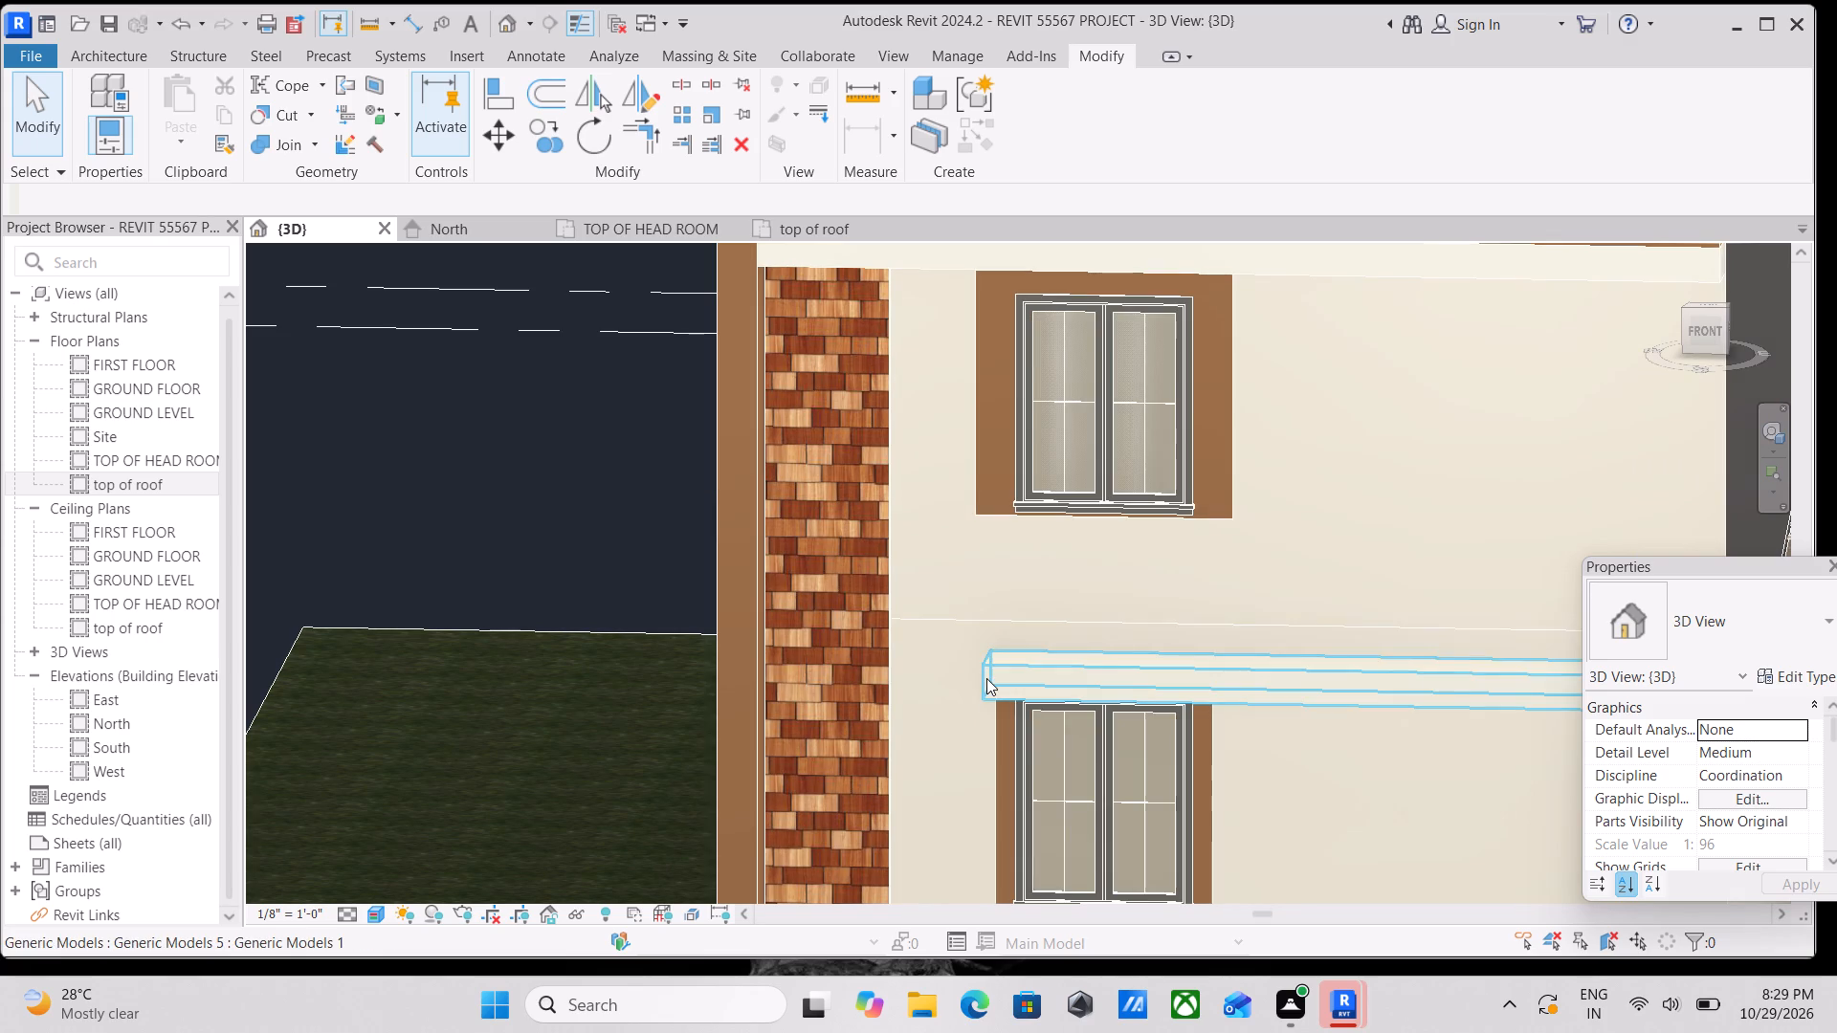
scroll(985, 677, "up", 2)
left_click_drag(968, 674, 969, 673)
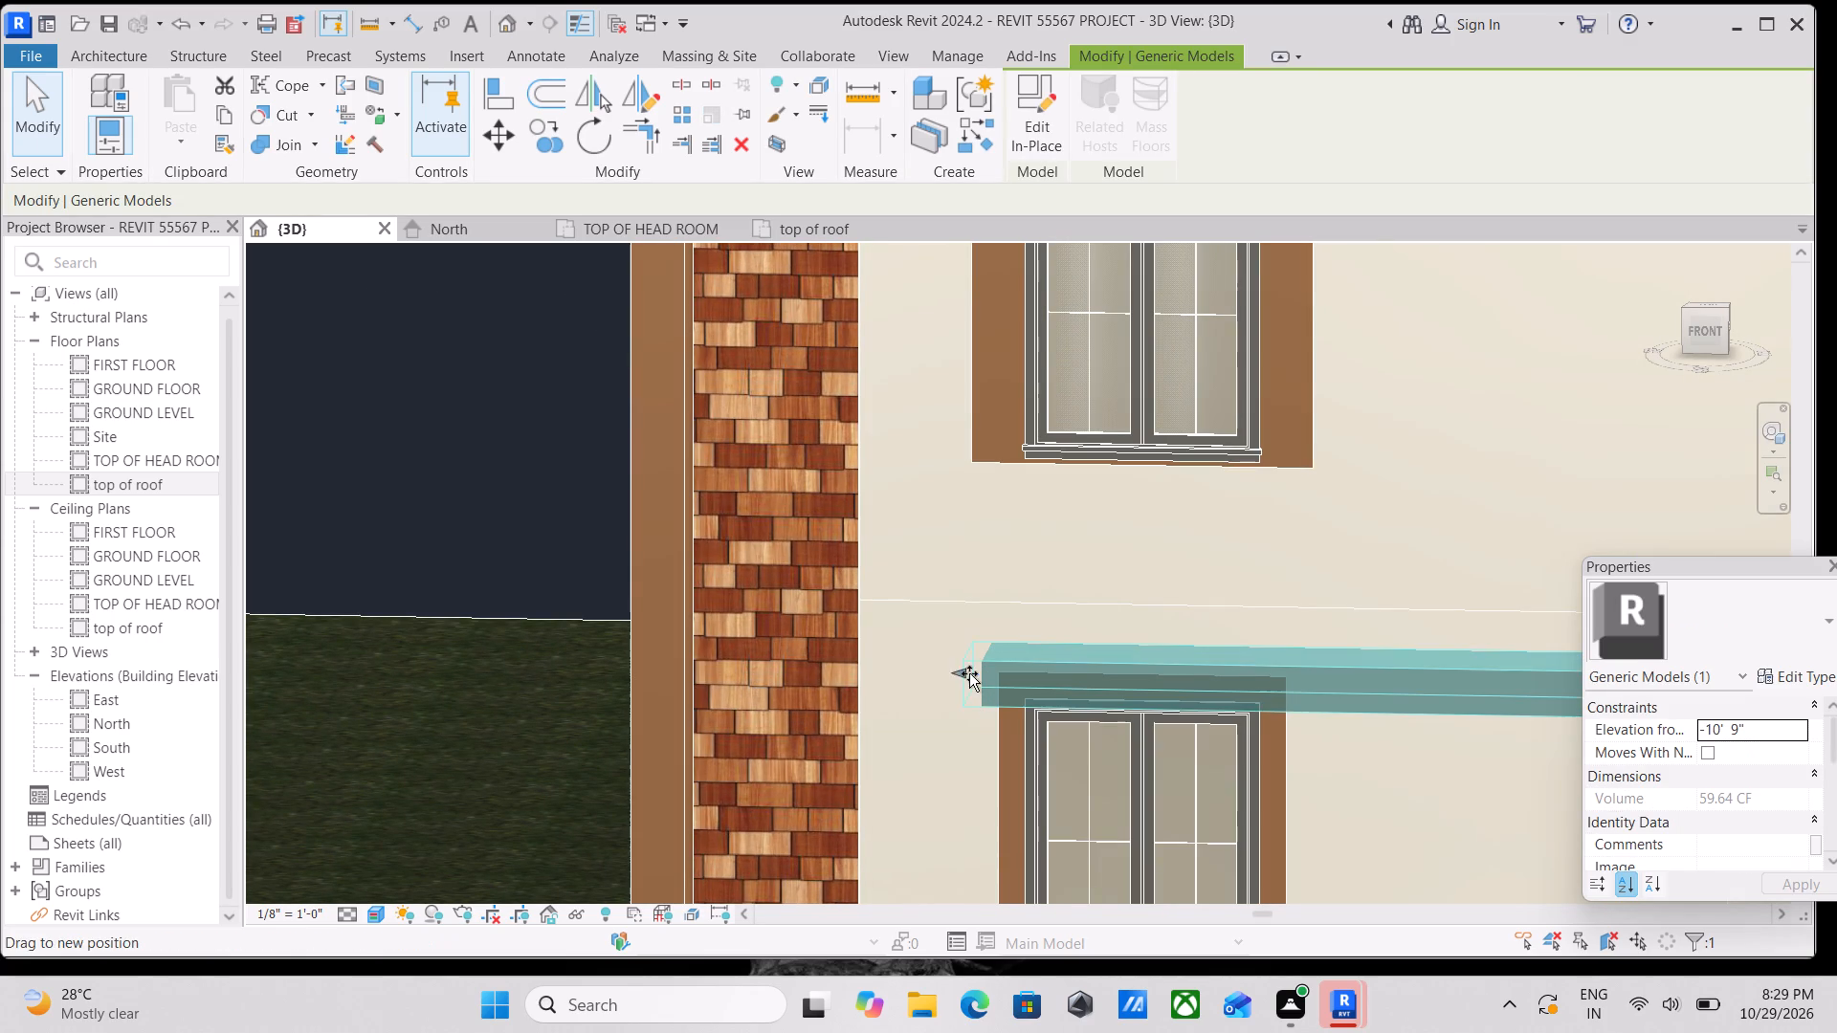
left_click_drag(969, 673, 868, 670)
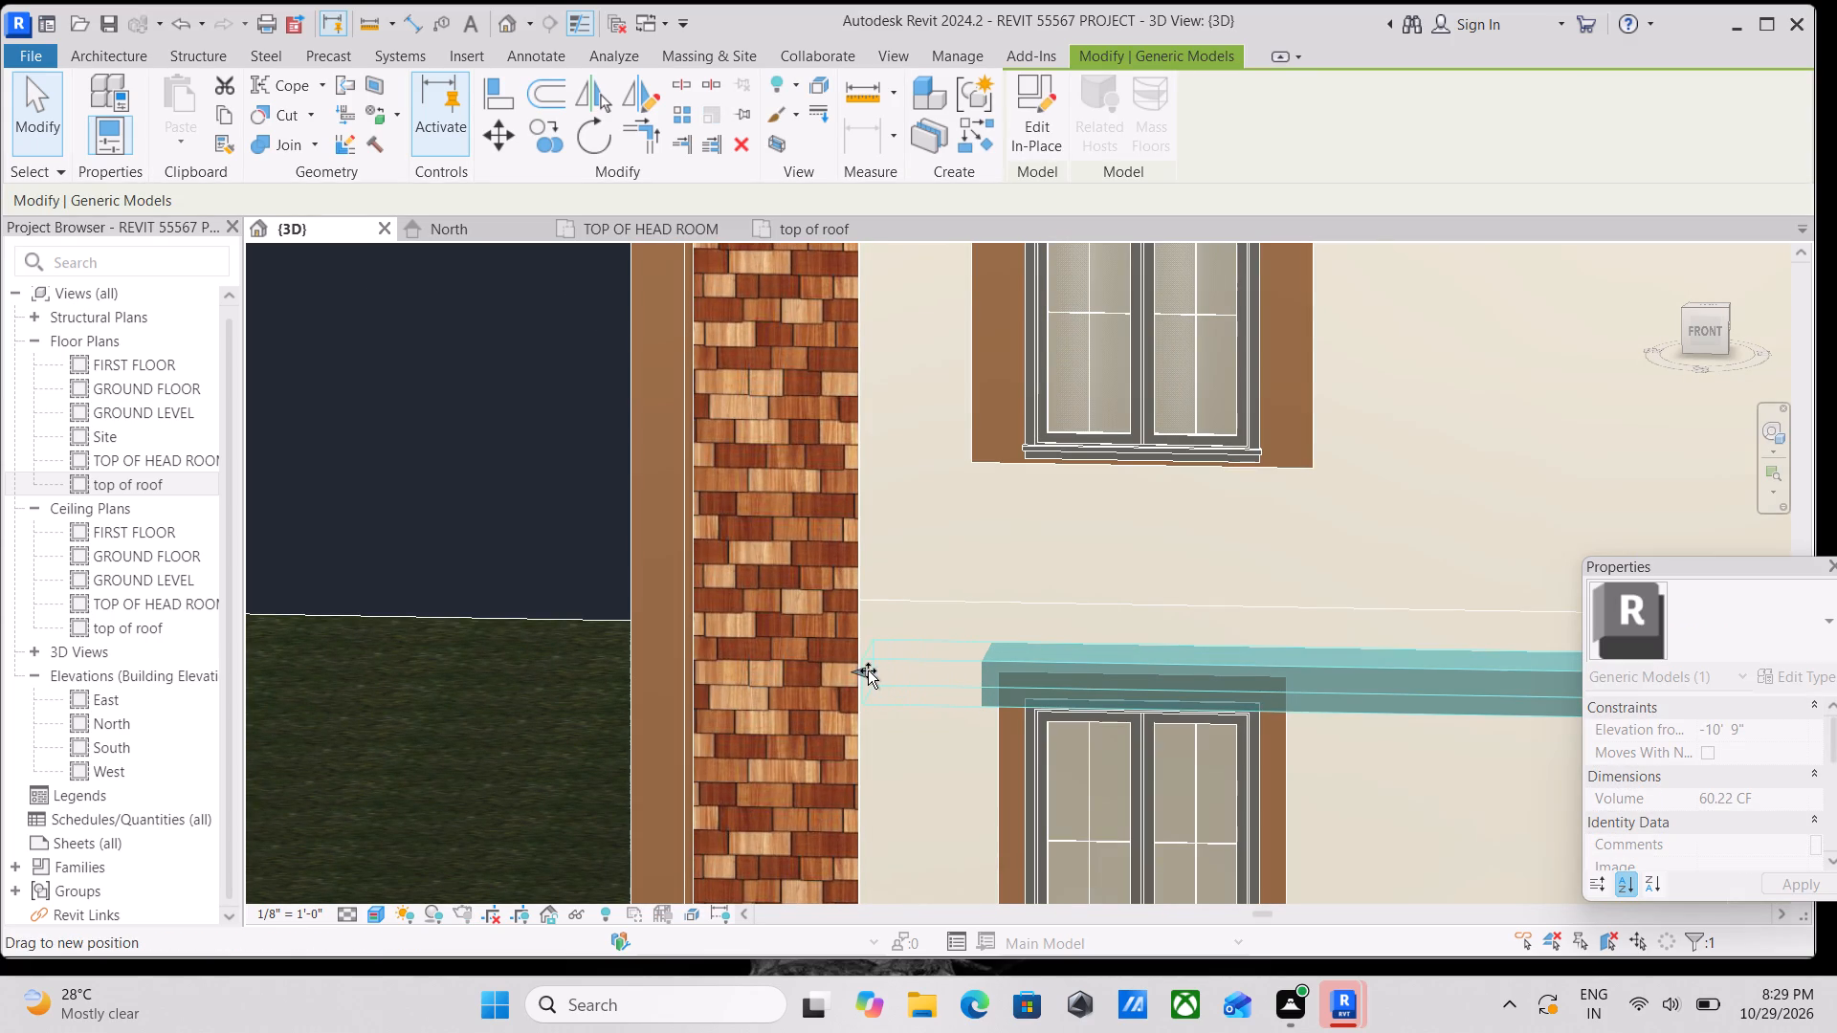
left_click_drag(868, 670, 857, 670)
scroll(952, 662, "down", 1)
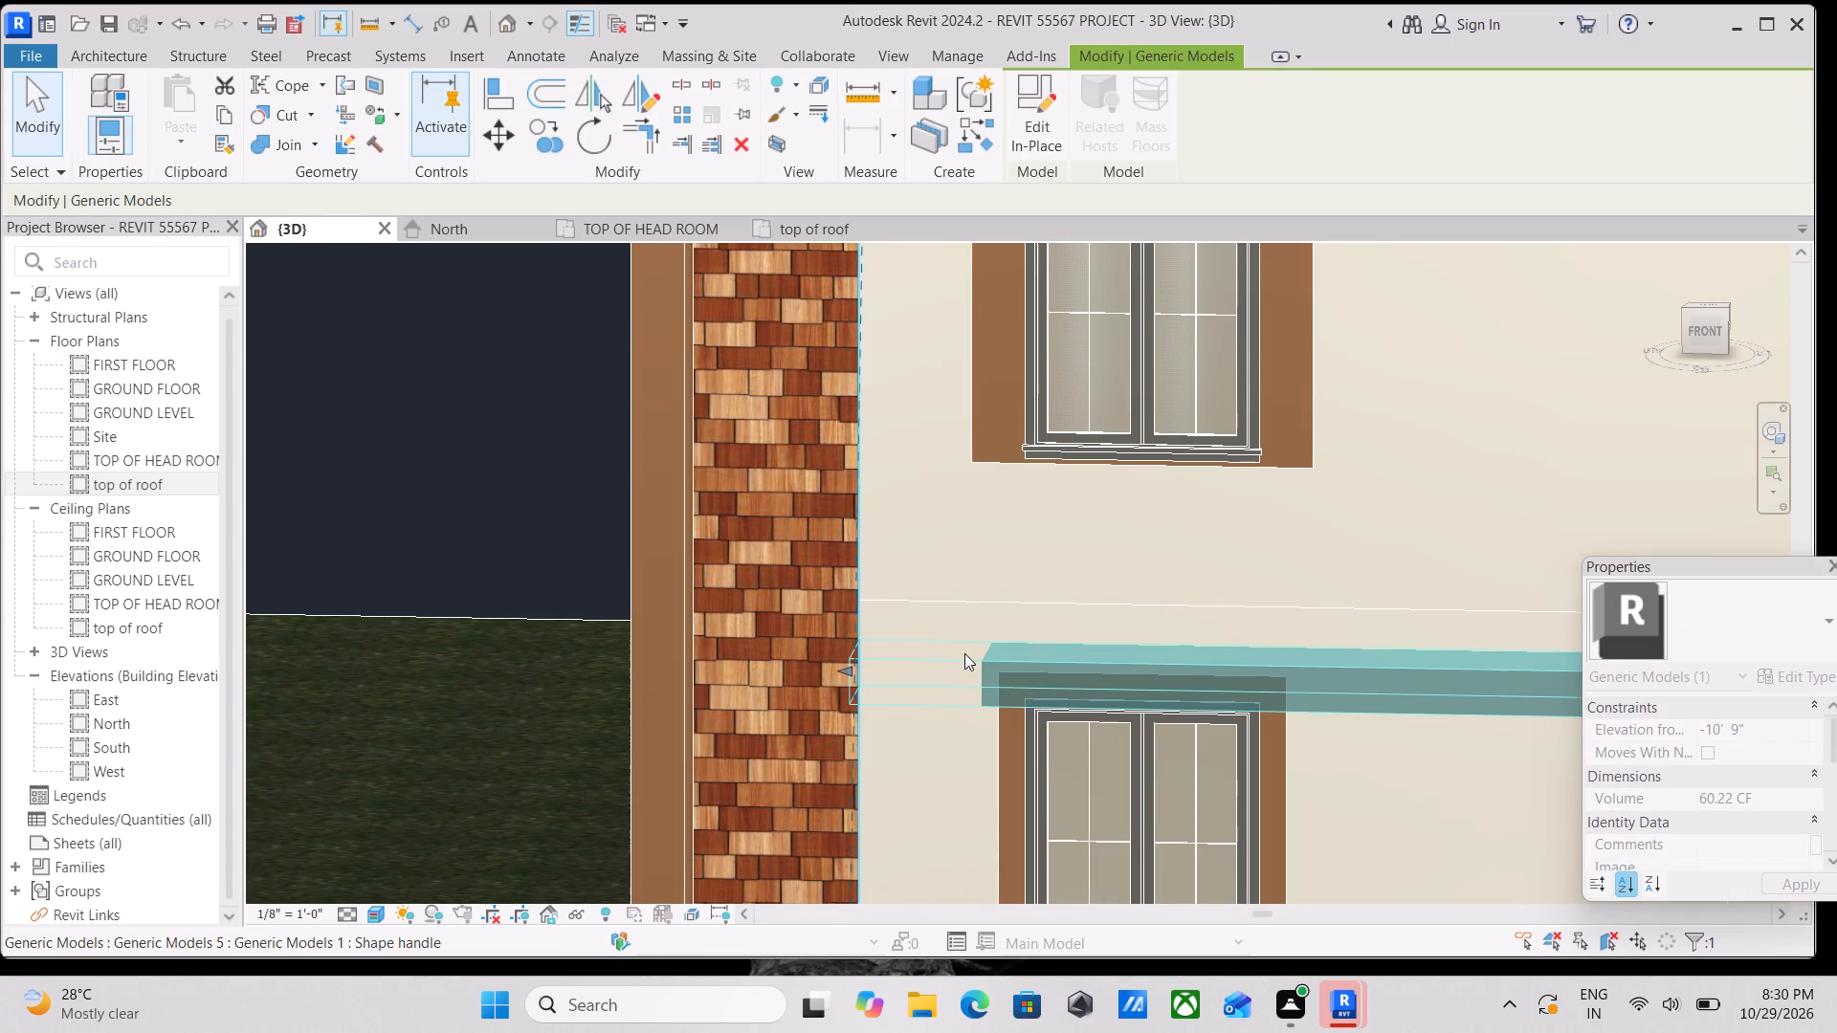
scroll(1026, 621, "down", 2)
middle_click_drag(1026, 621, 1022, 734)
key("Escape")
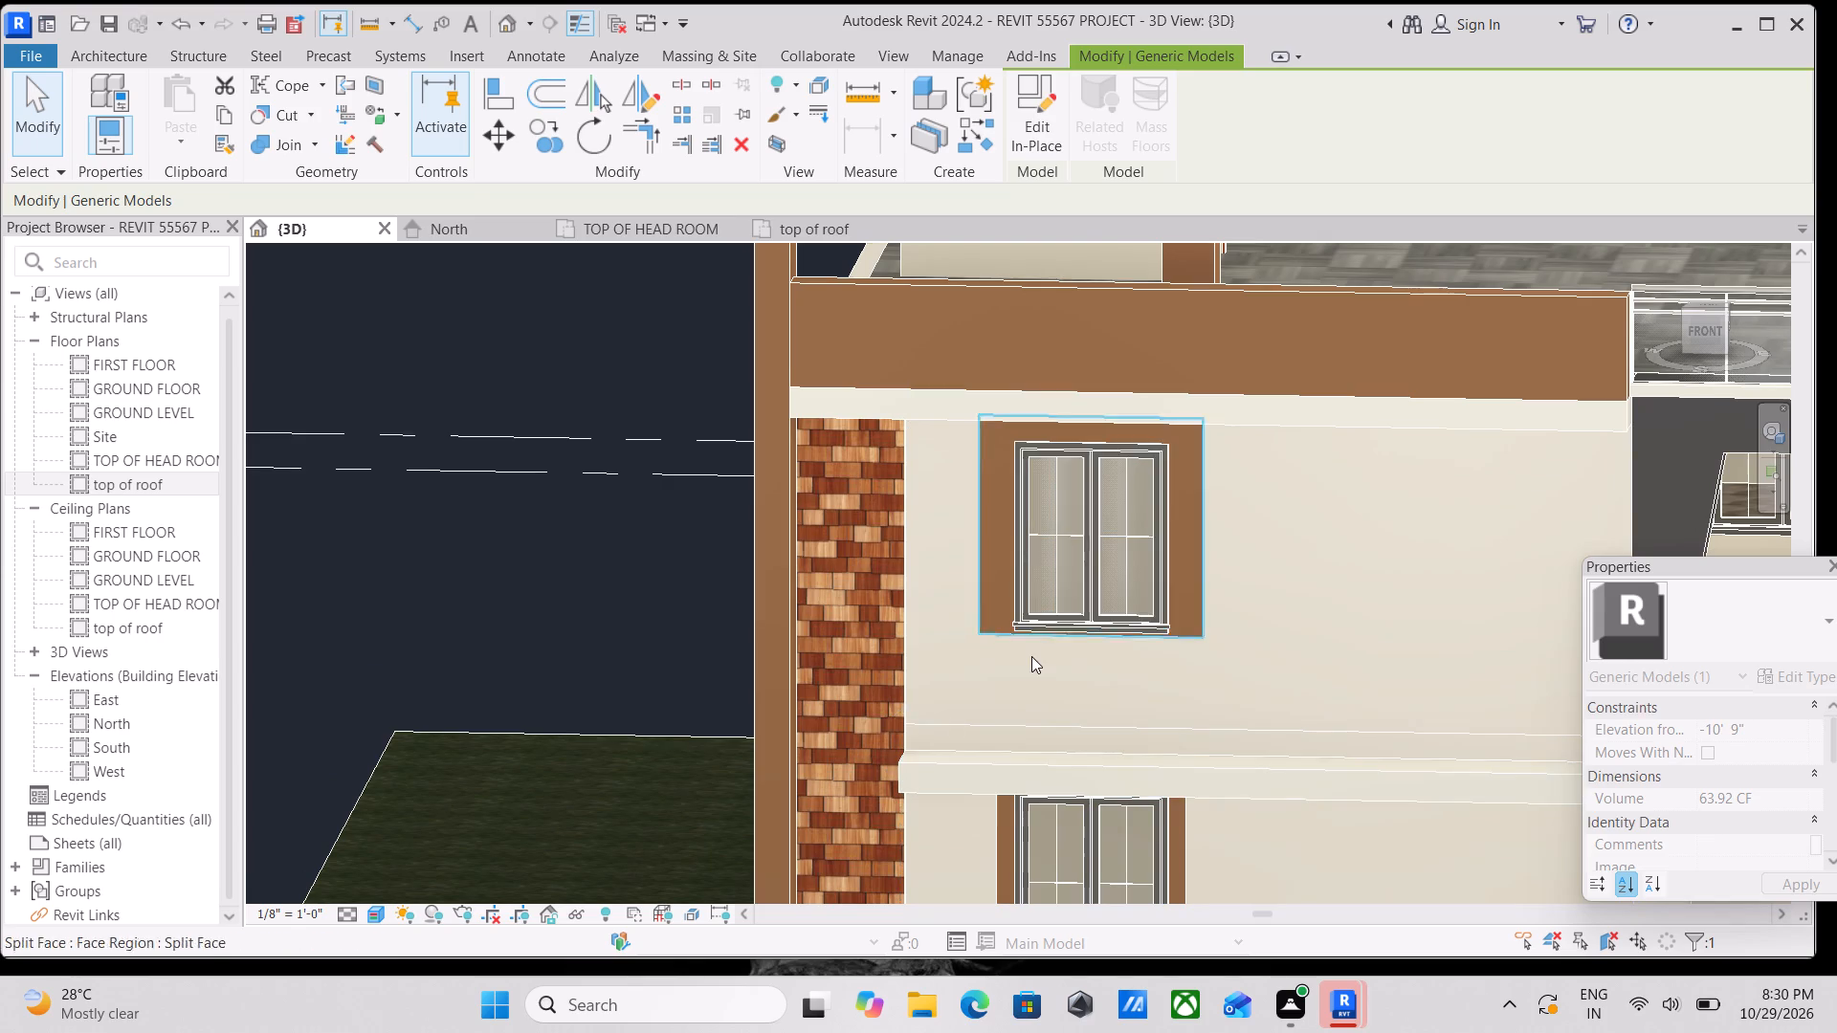
Start a new in-place model component in the Generic Models category, keeping the suggested name.
scroll(1031, 656, "down", 1)
middle_click(1031, 656)
middle_click_drag(1016, 611, 1029, 642)
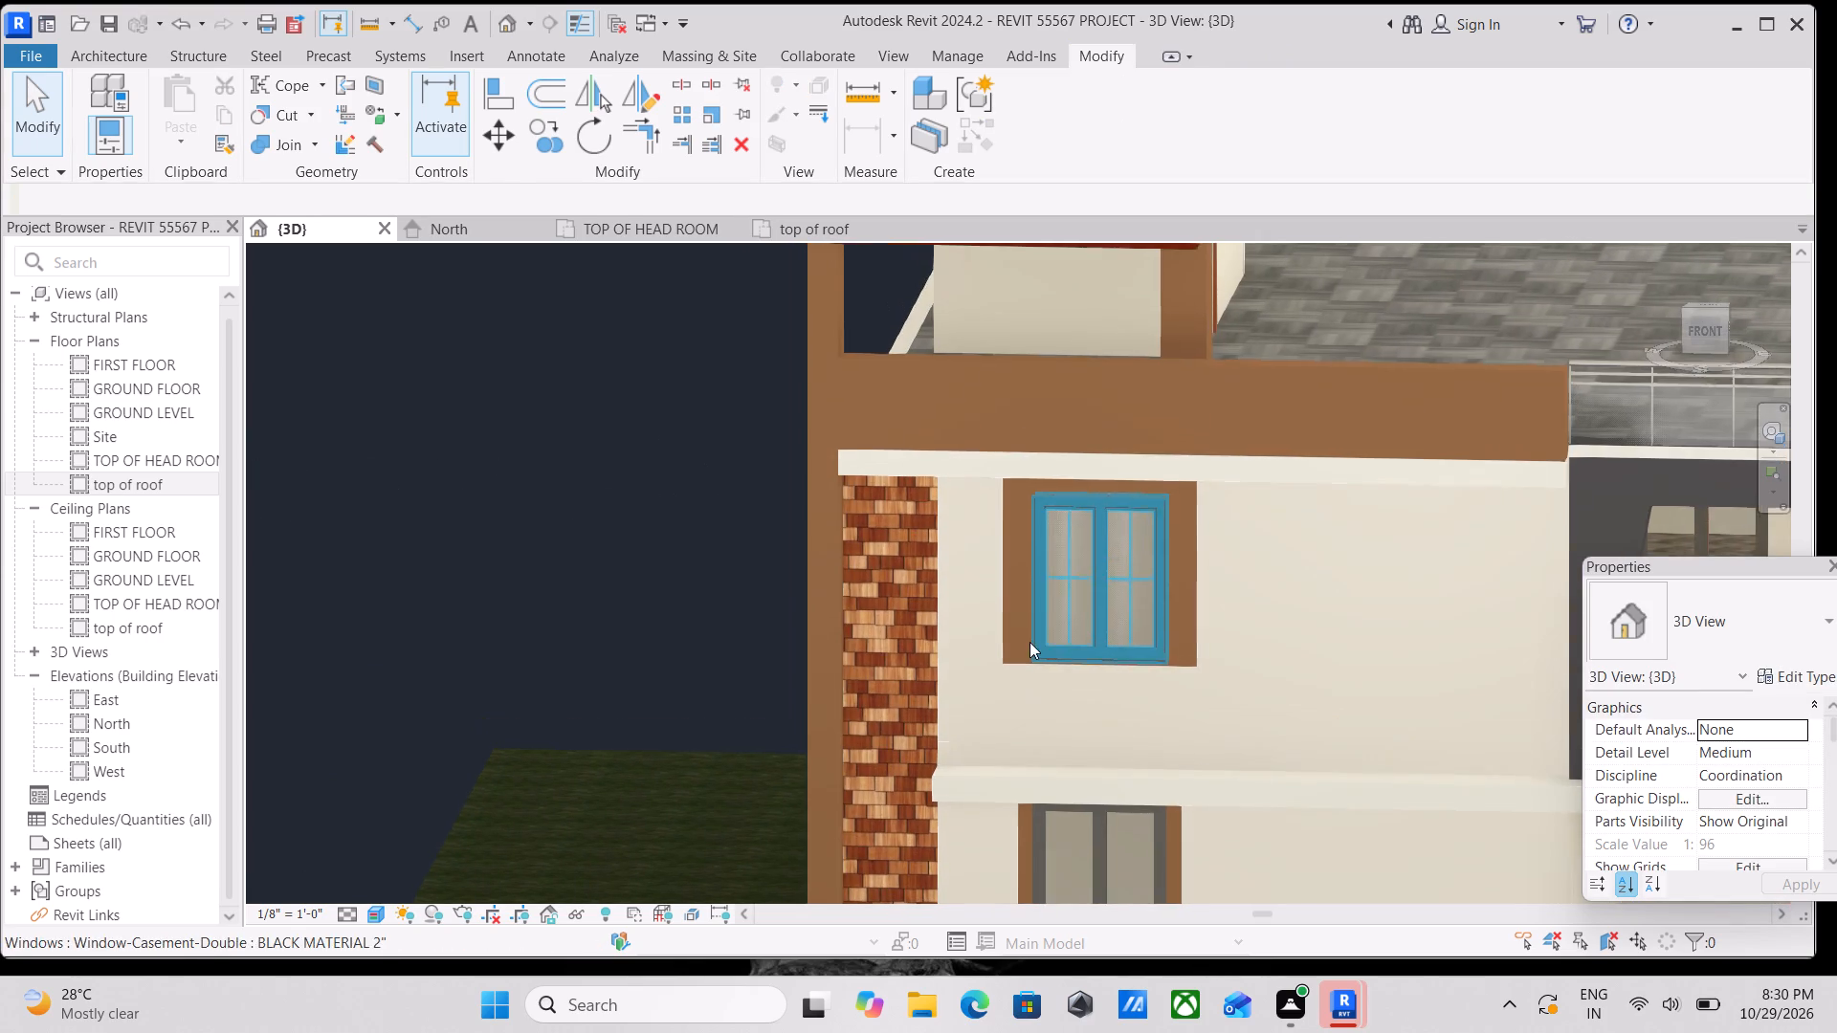
left_click(81, 40)
left_click(92, 55)
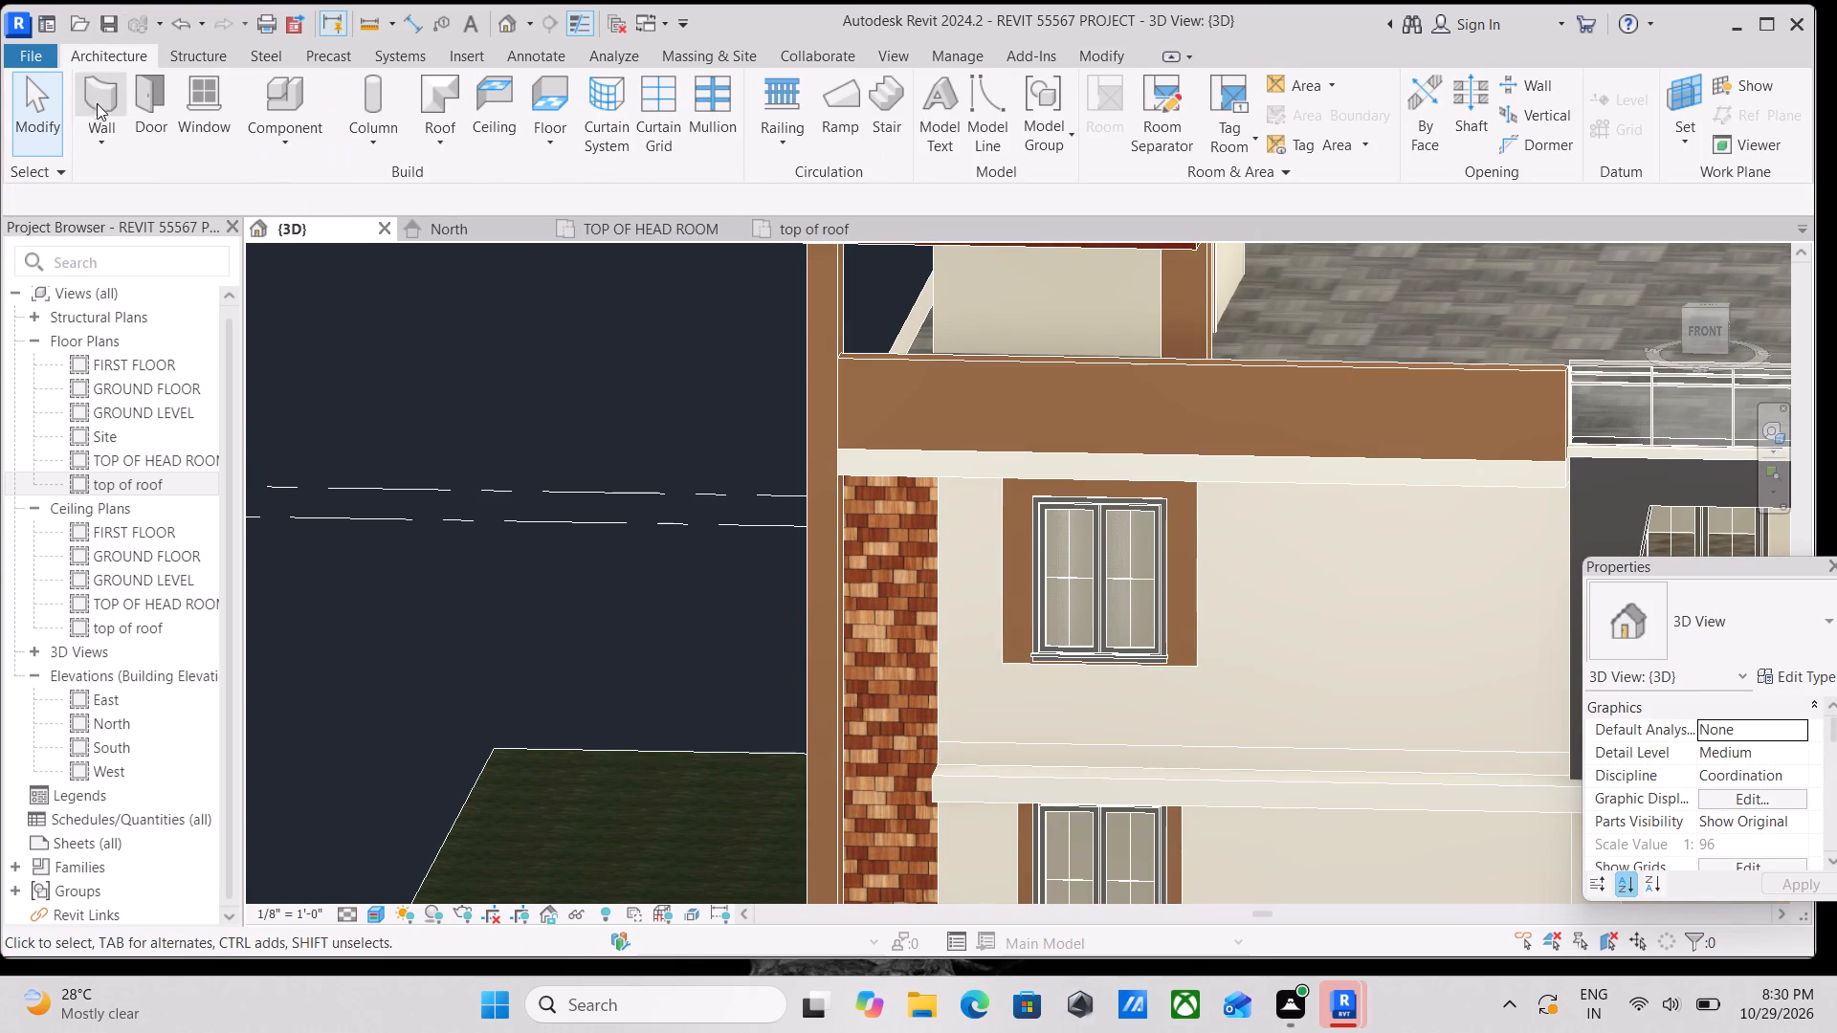
left_click(121, 57)
left_click(108, 50)
left_click(255, 135)
left_click(307, 239)
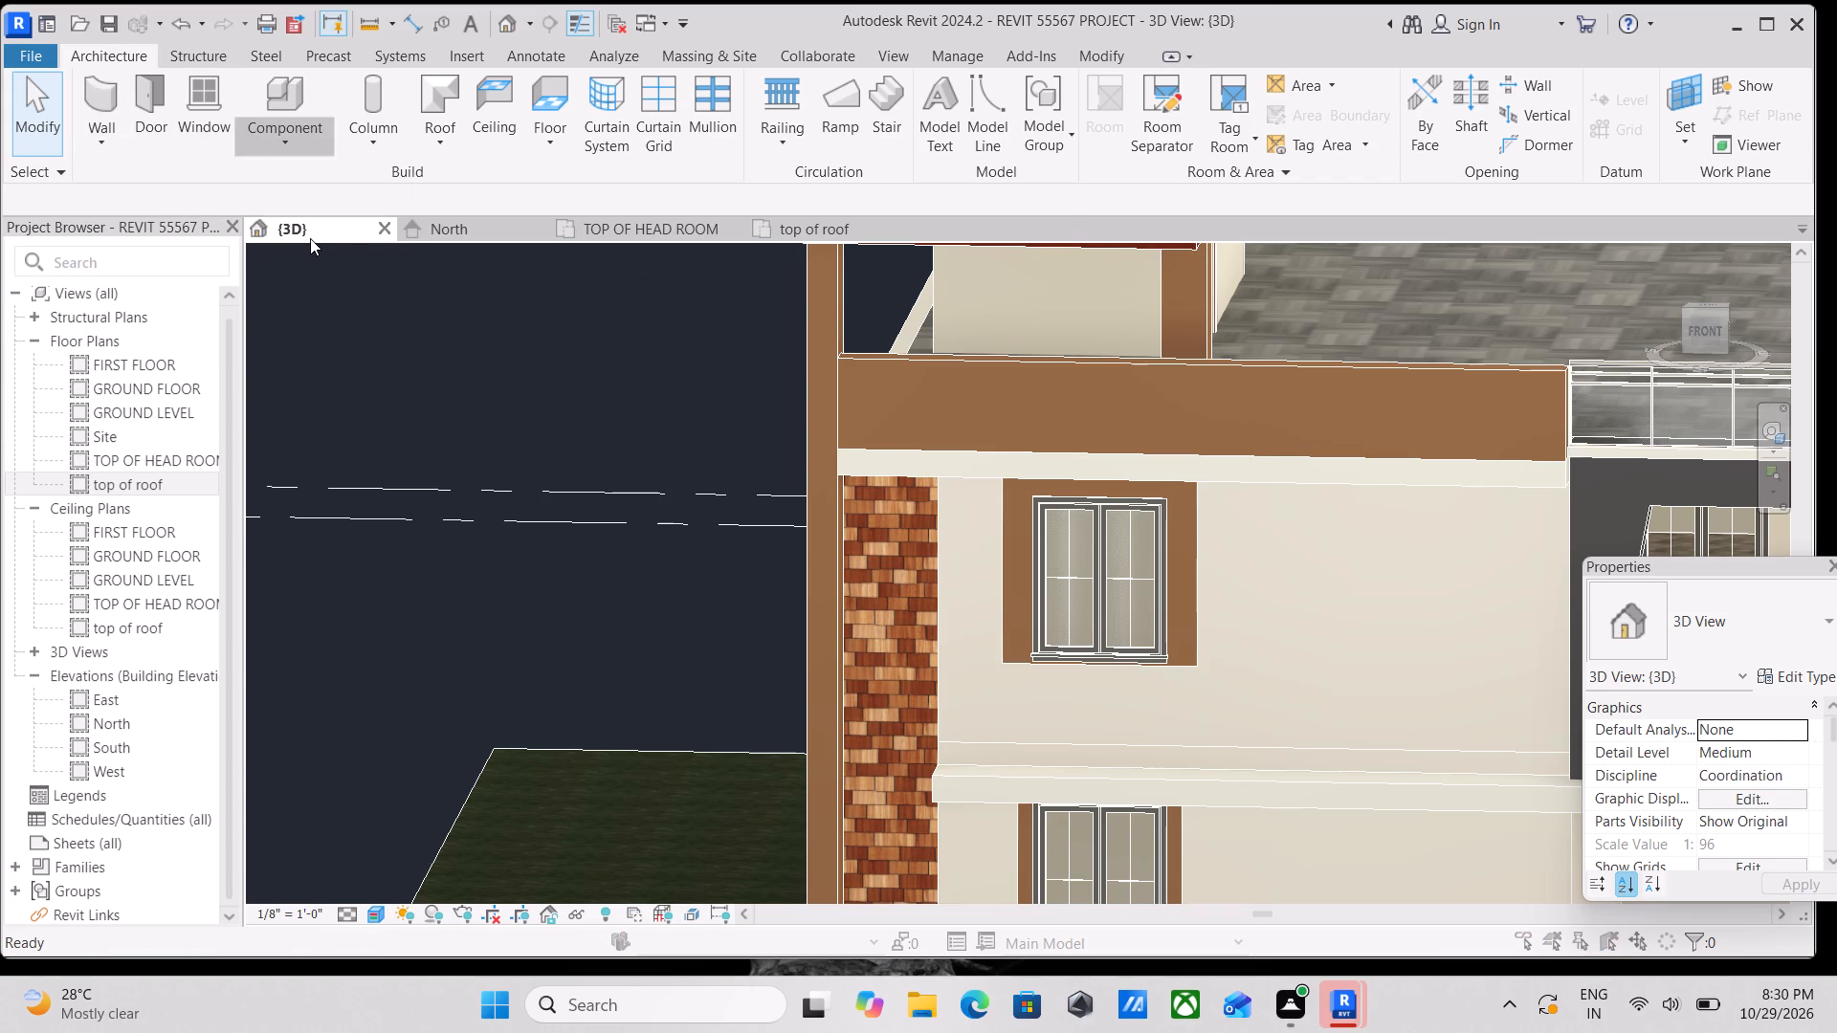
scroll(925, 445, "down", 3)
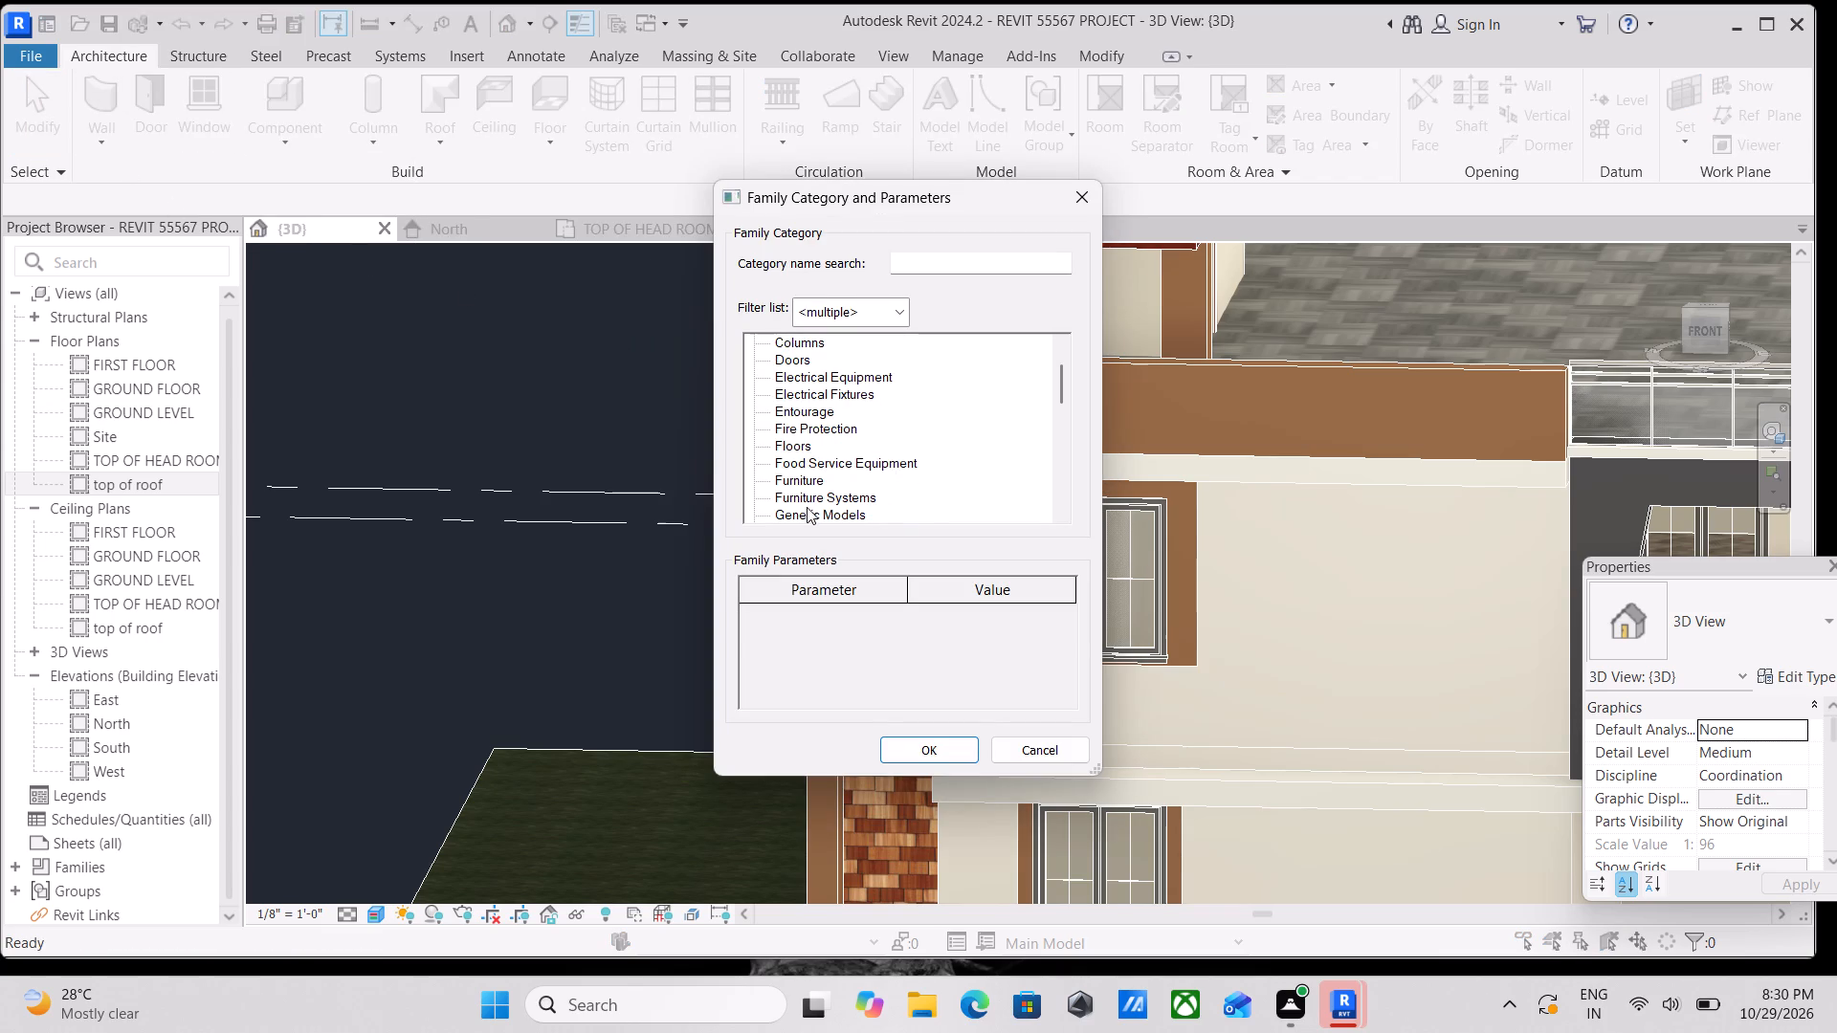
left_click(807, 508)
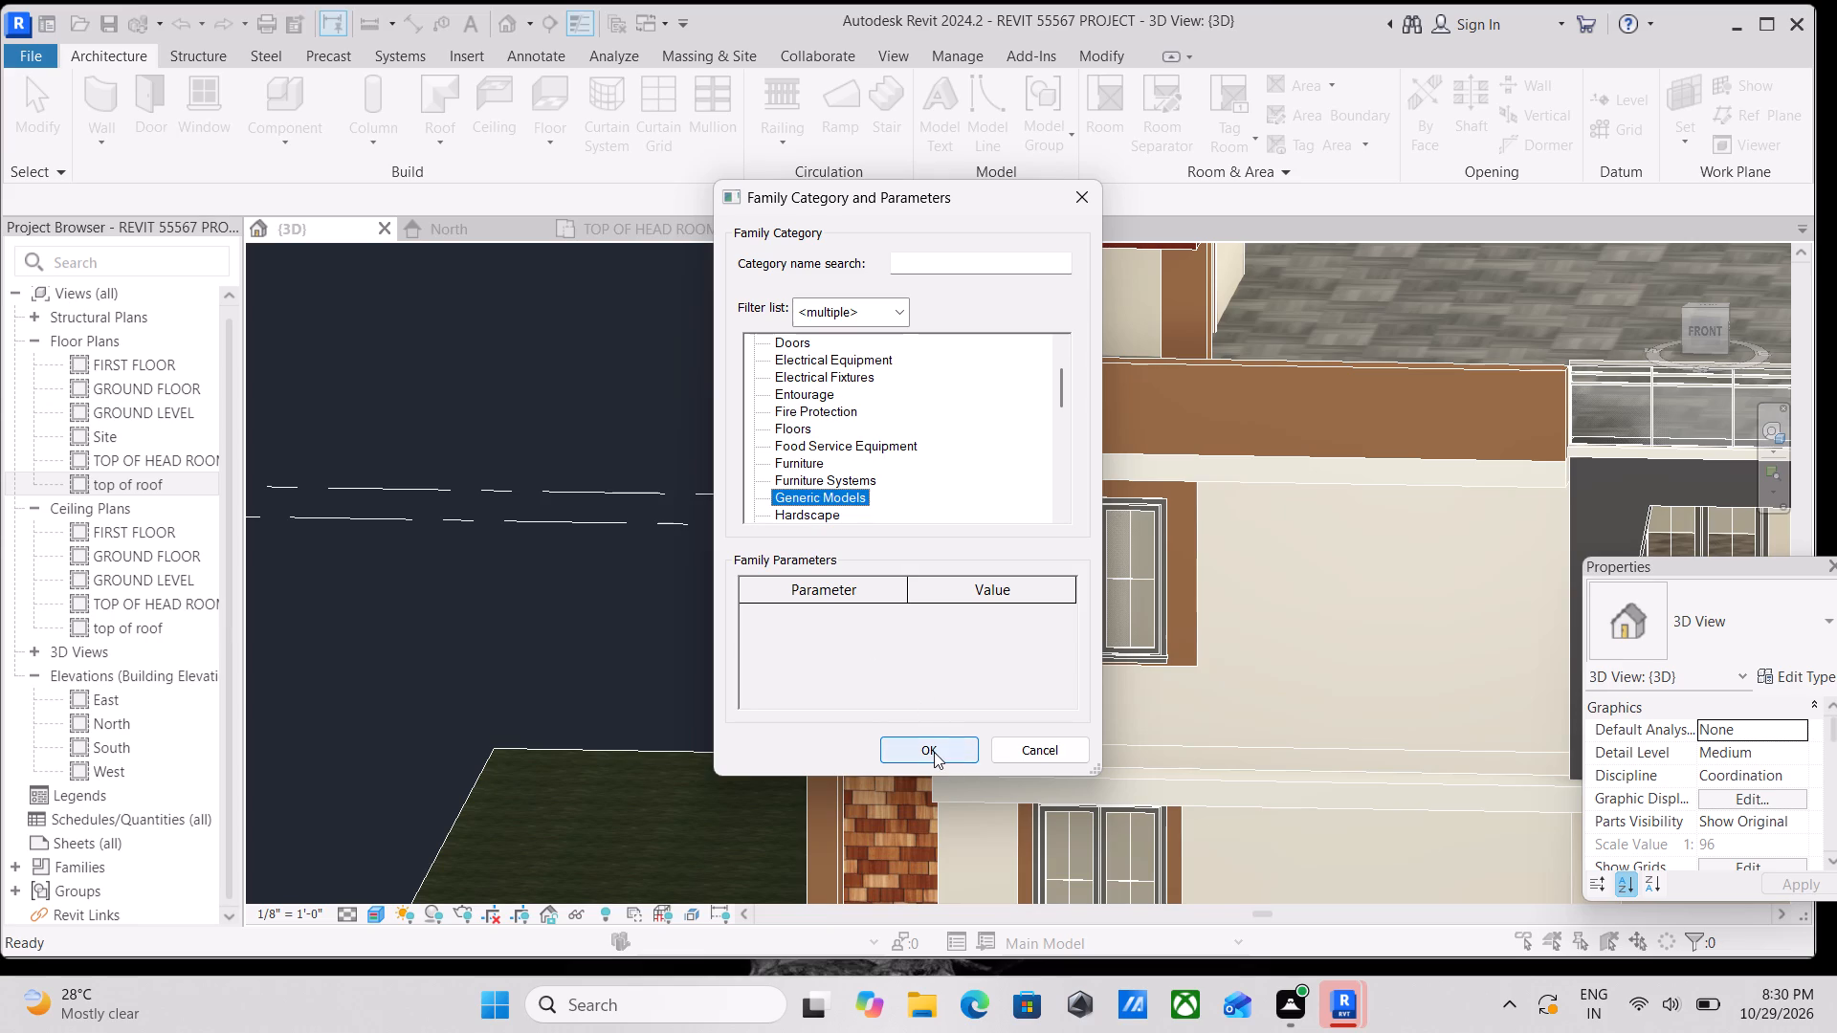
left_click(934, 751)
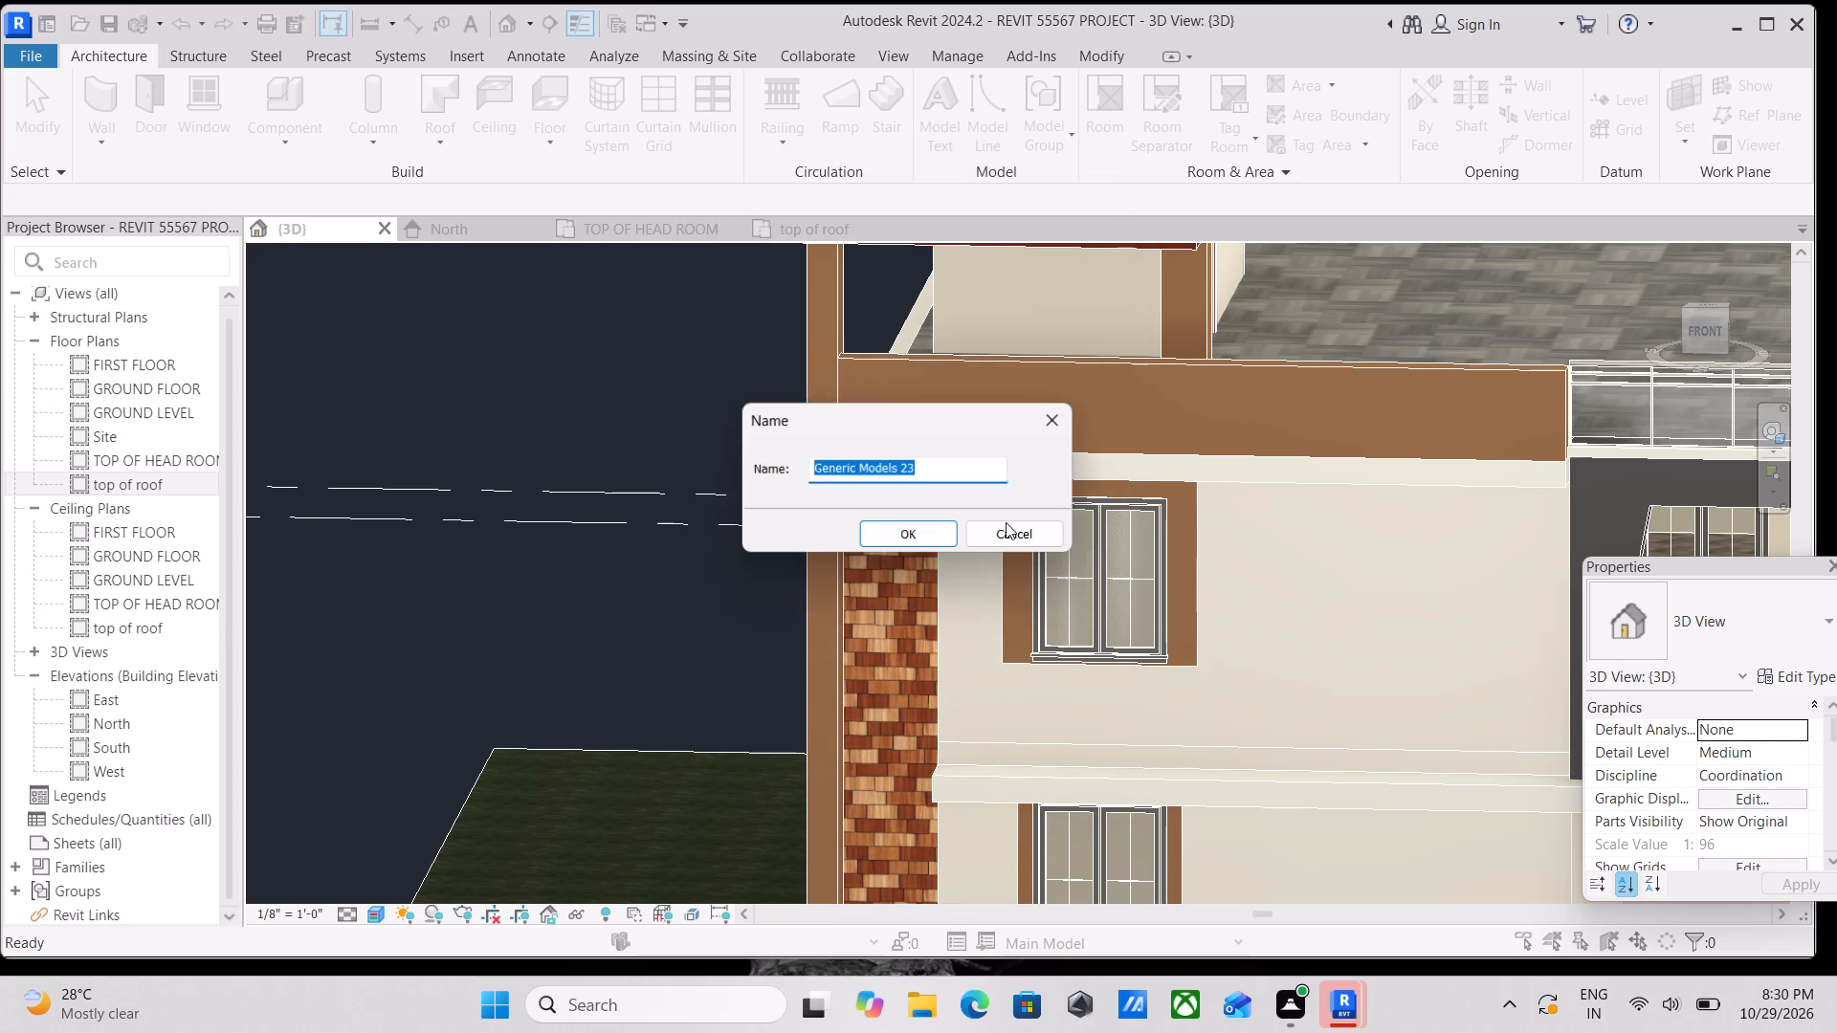
left_click(905, 537)
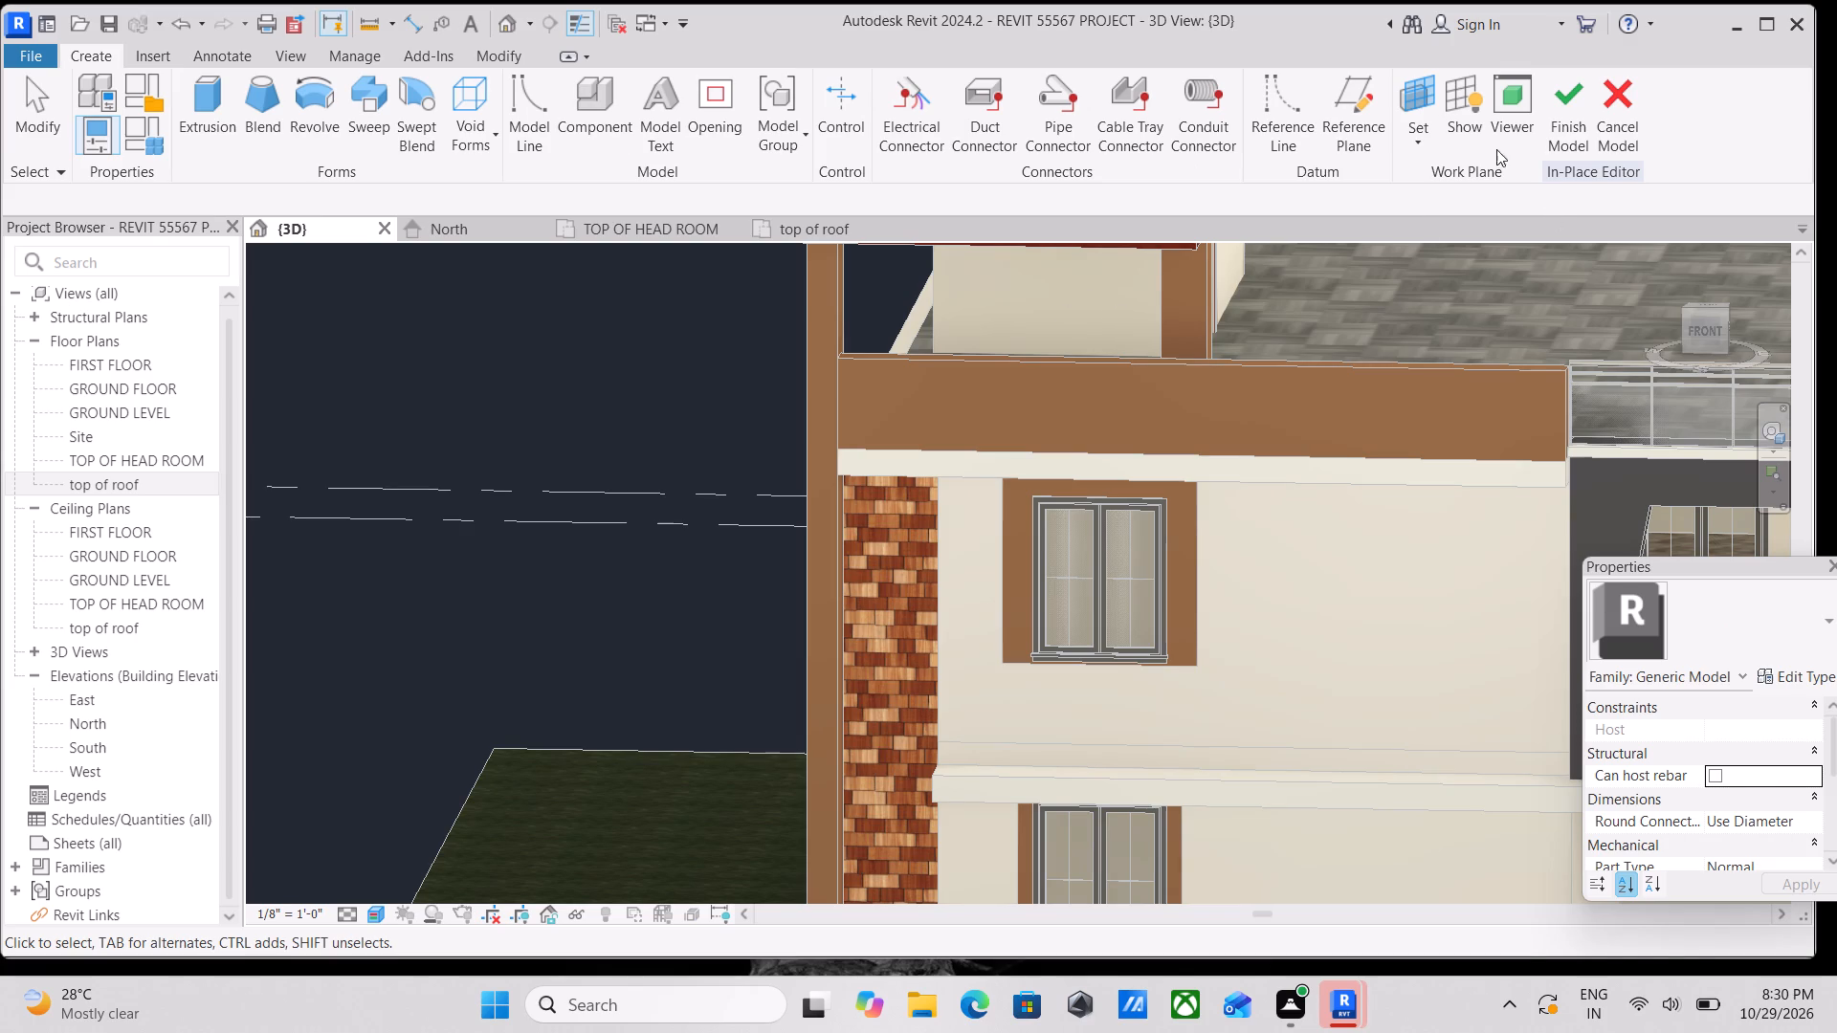
Set the work plane by picking the front face of the OUTER WALL CREAM WHITE 9" wall just above the ledge.
left_click(1422, 138)
left_click(1436, 232)
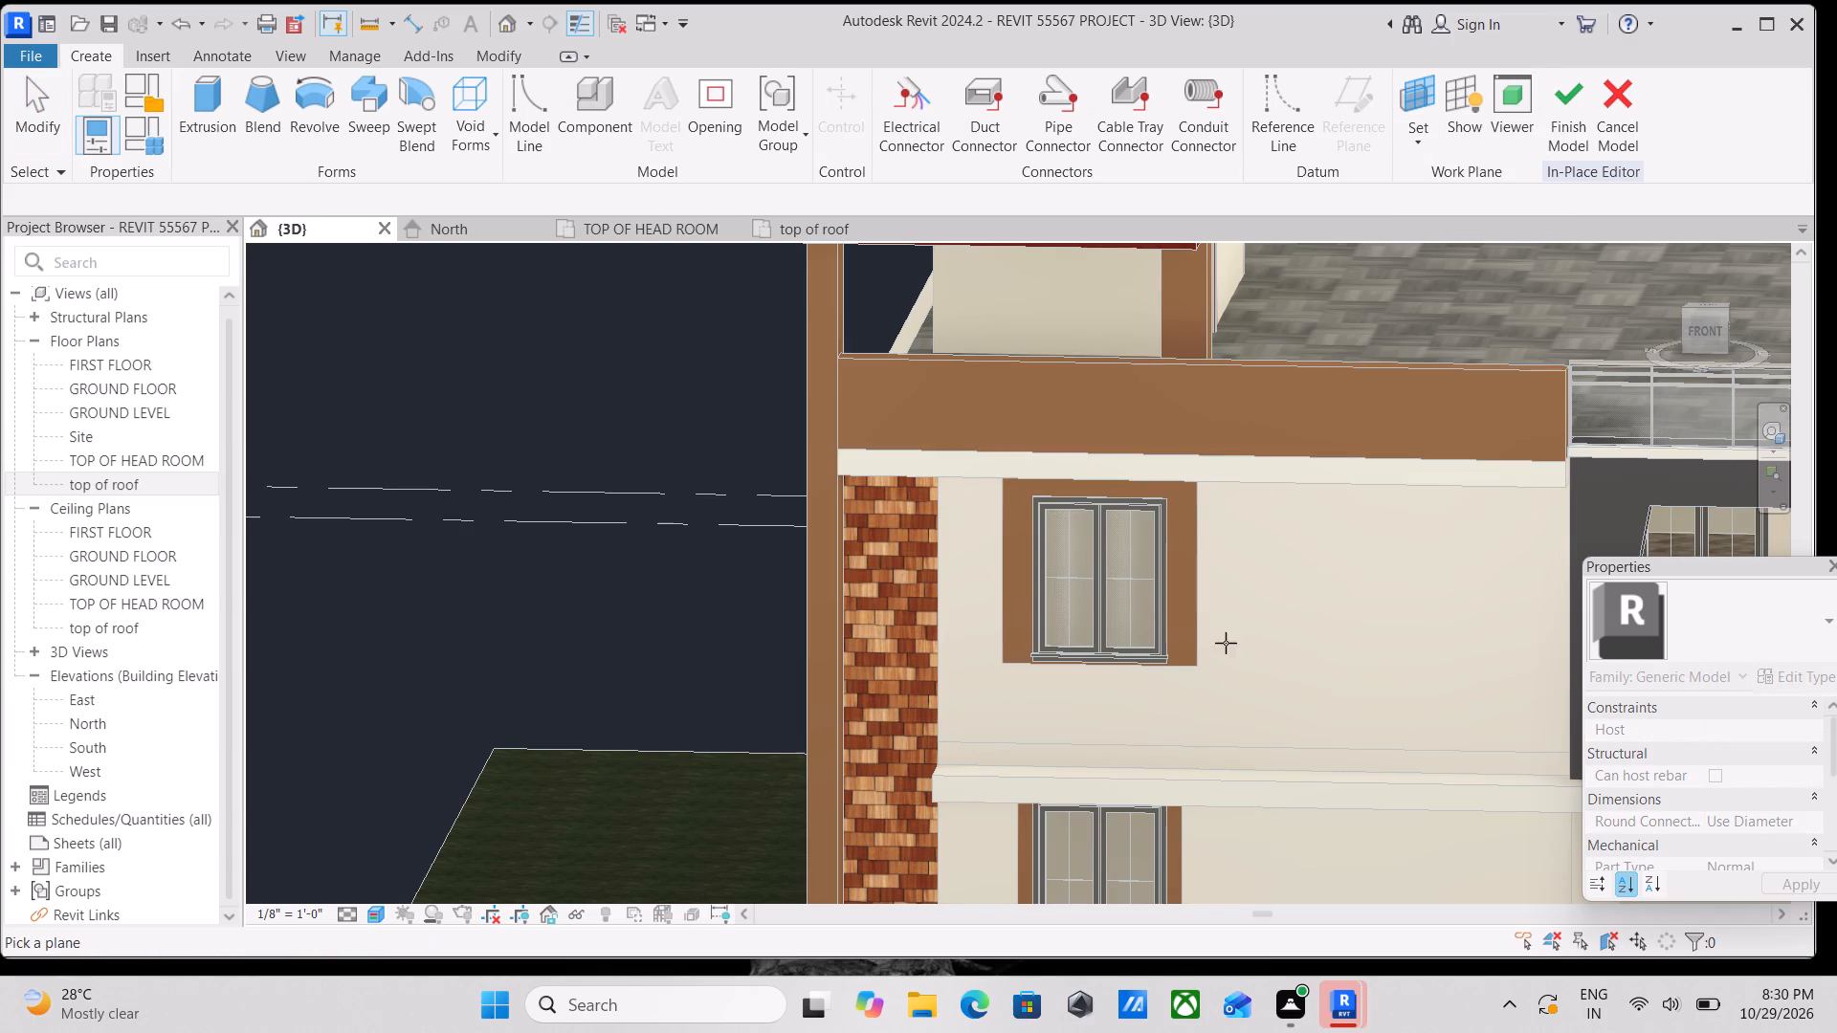
middle_click_drag(1172, 670, 1055, 773, "shift")
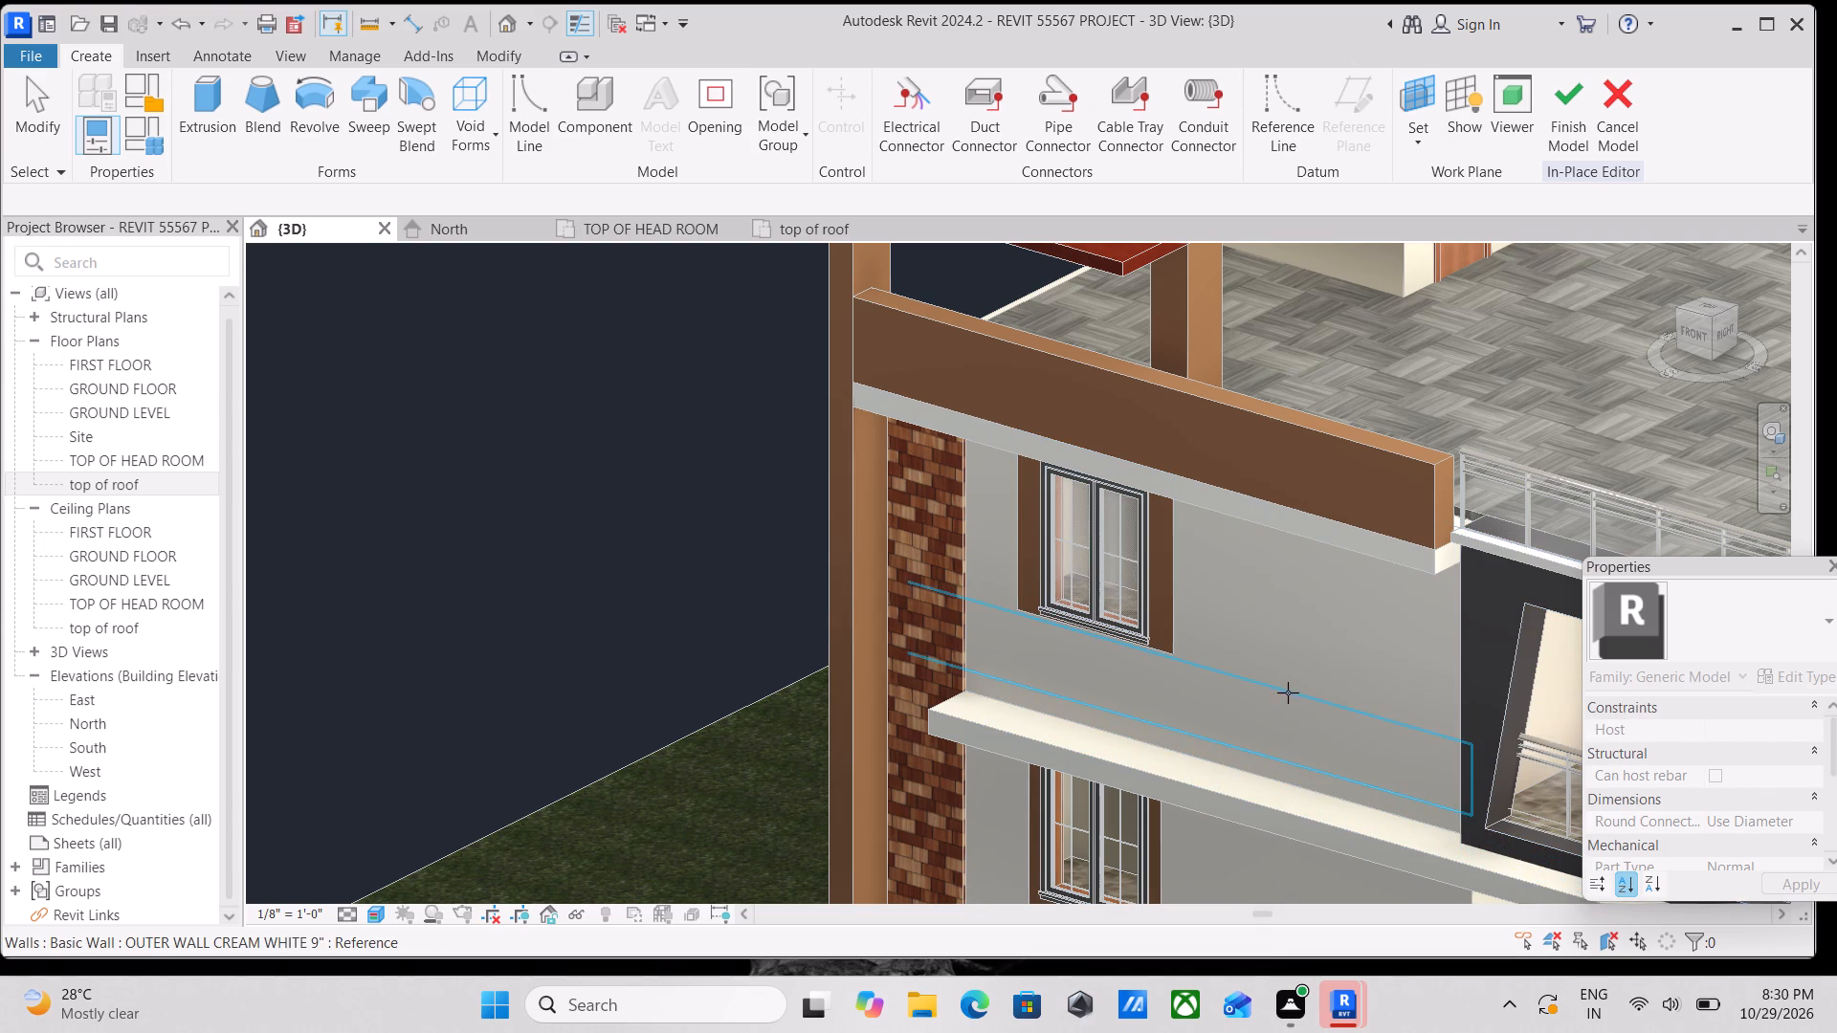
left_click(1287, 698)
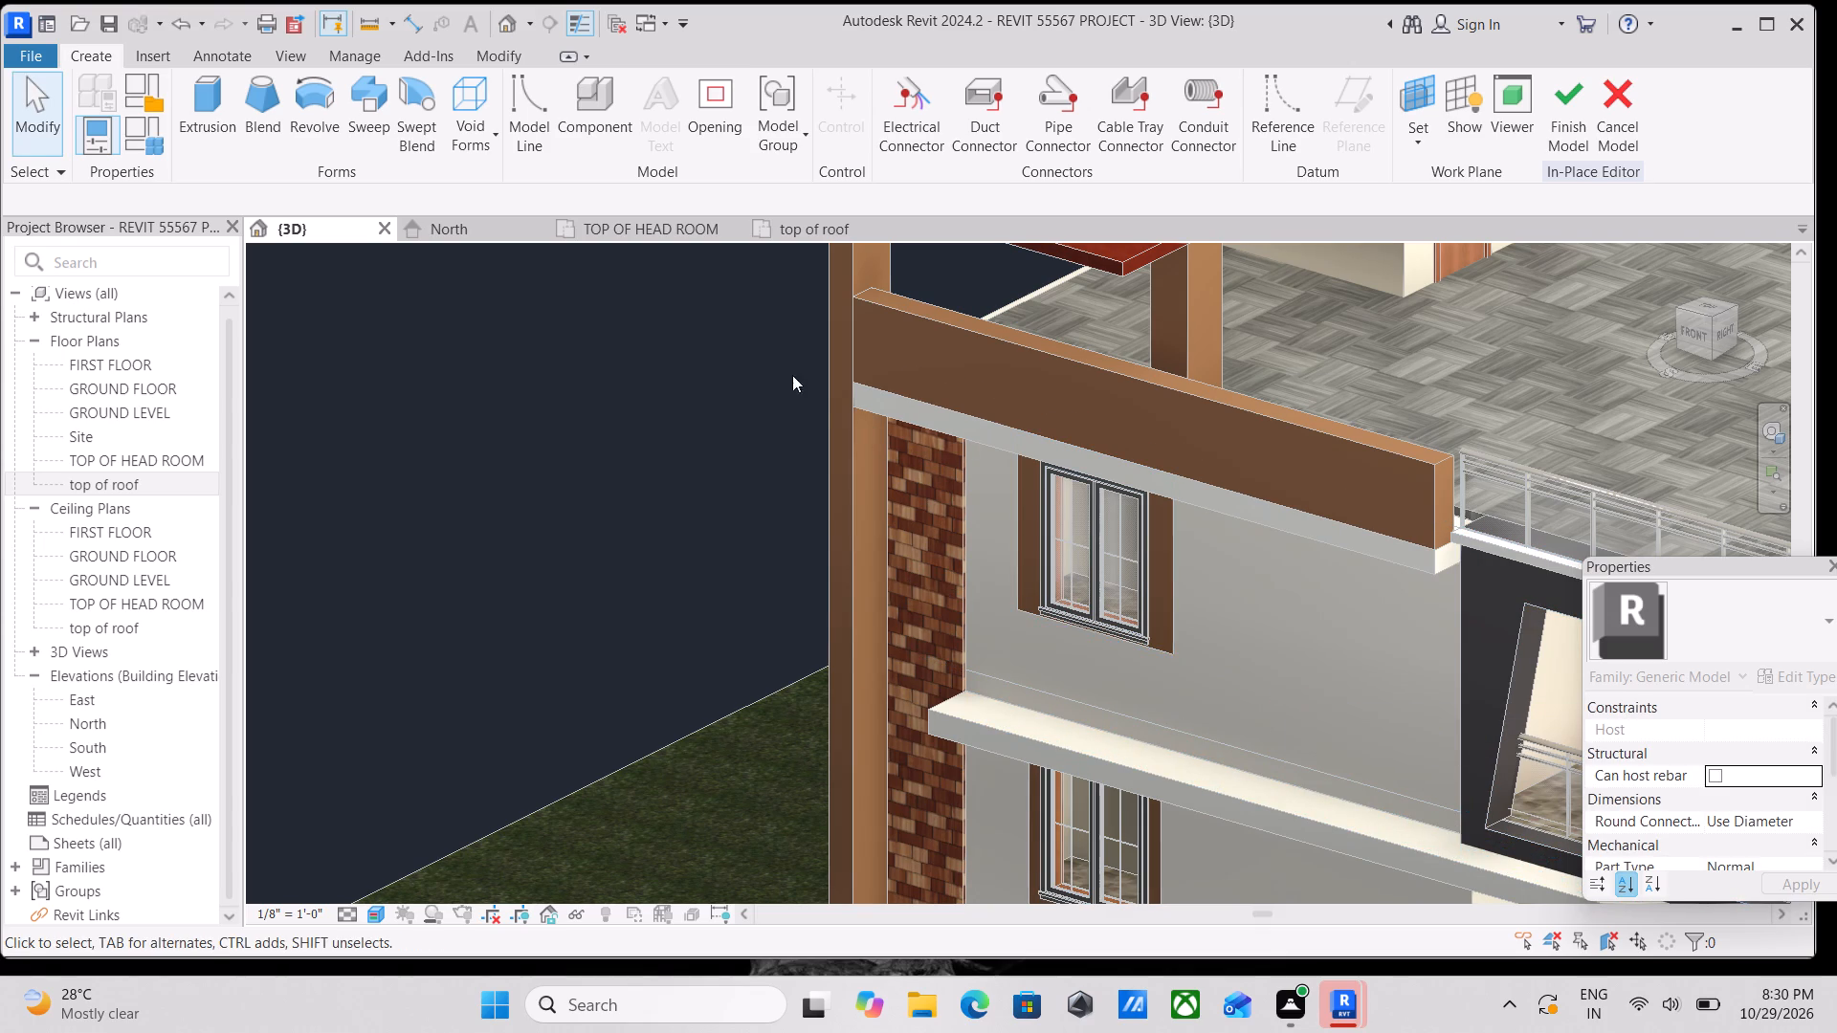
Start an extrusion and sketch a rectangle on the front wall from the brick strip's edge below the upper window to the ledge's far end.
left_click(216, 135)
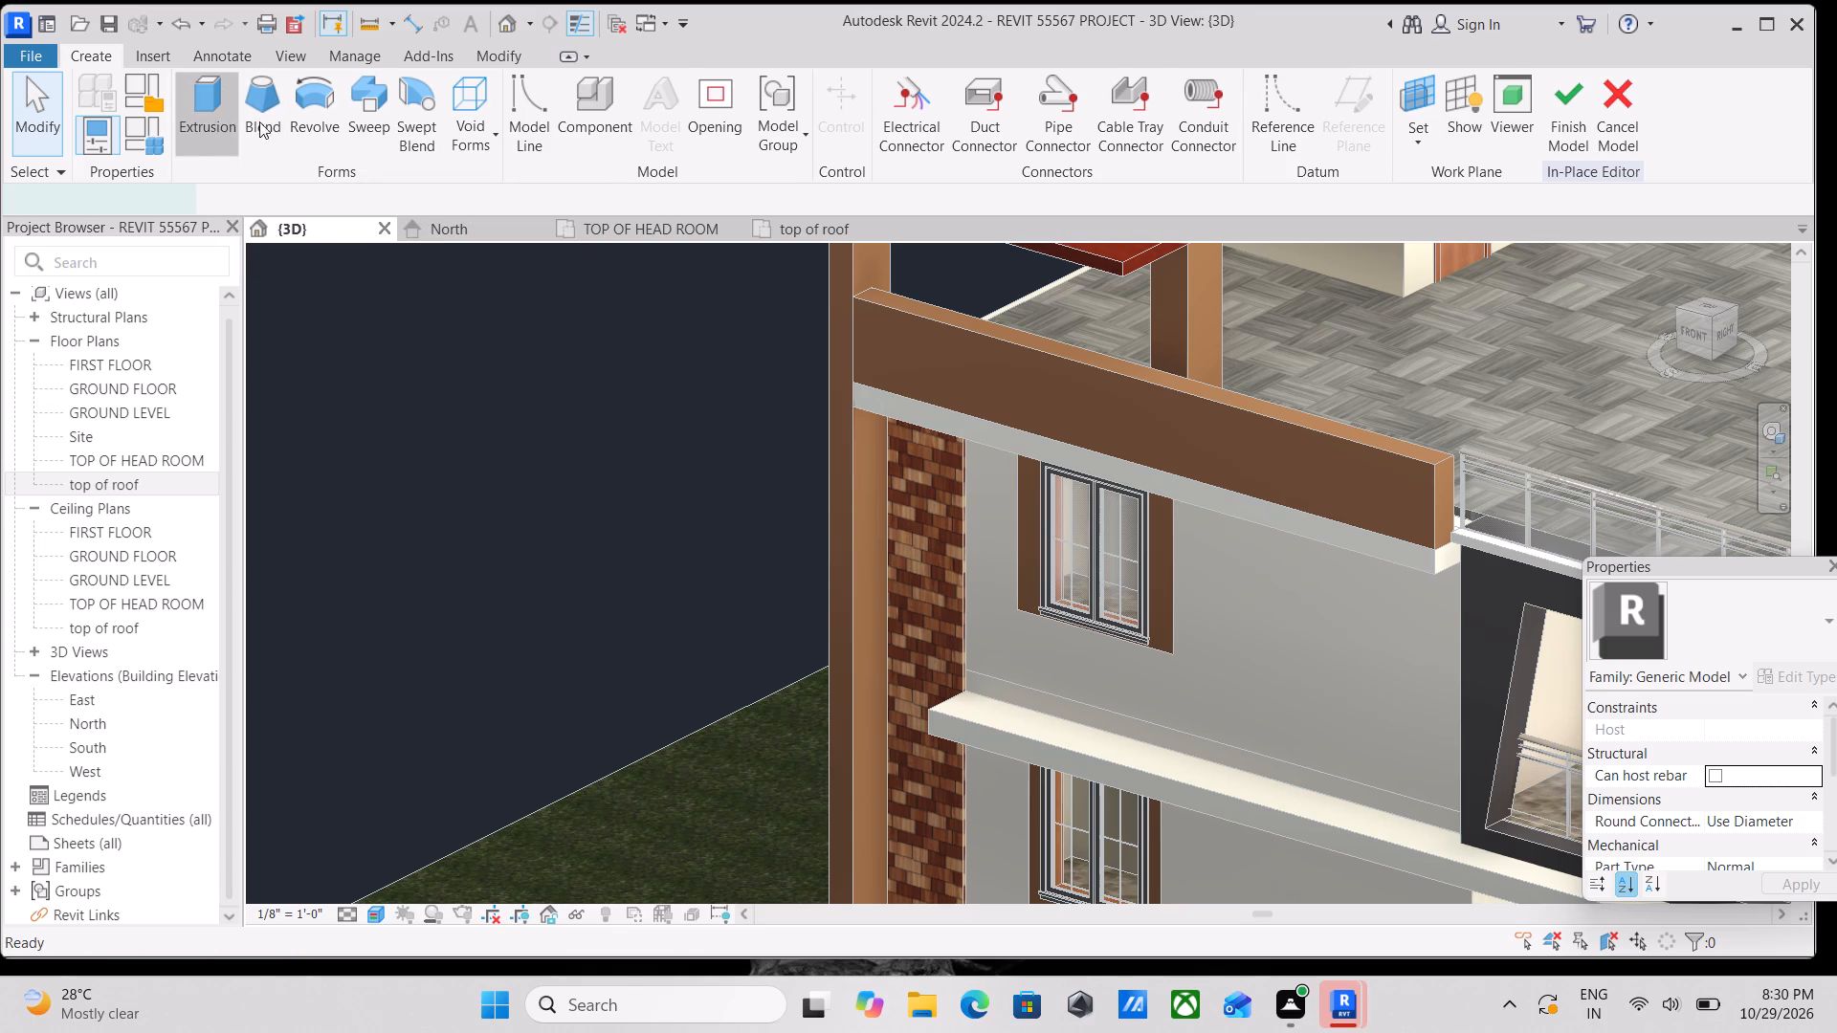
left_click(958, 81)
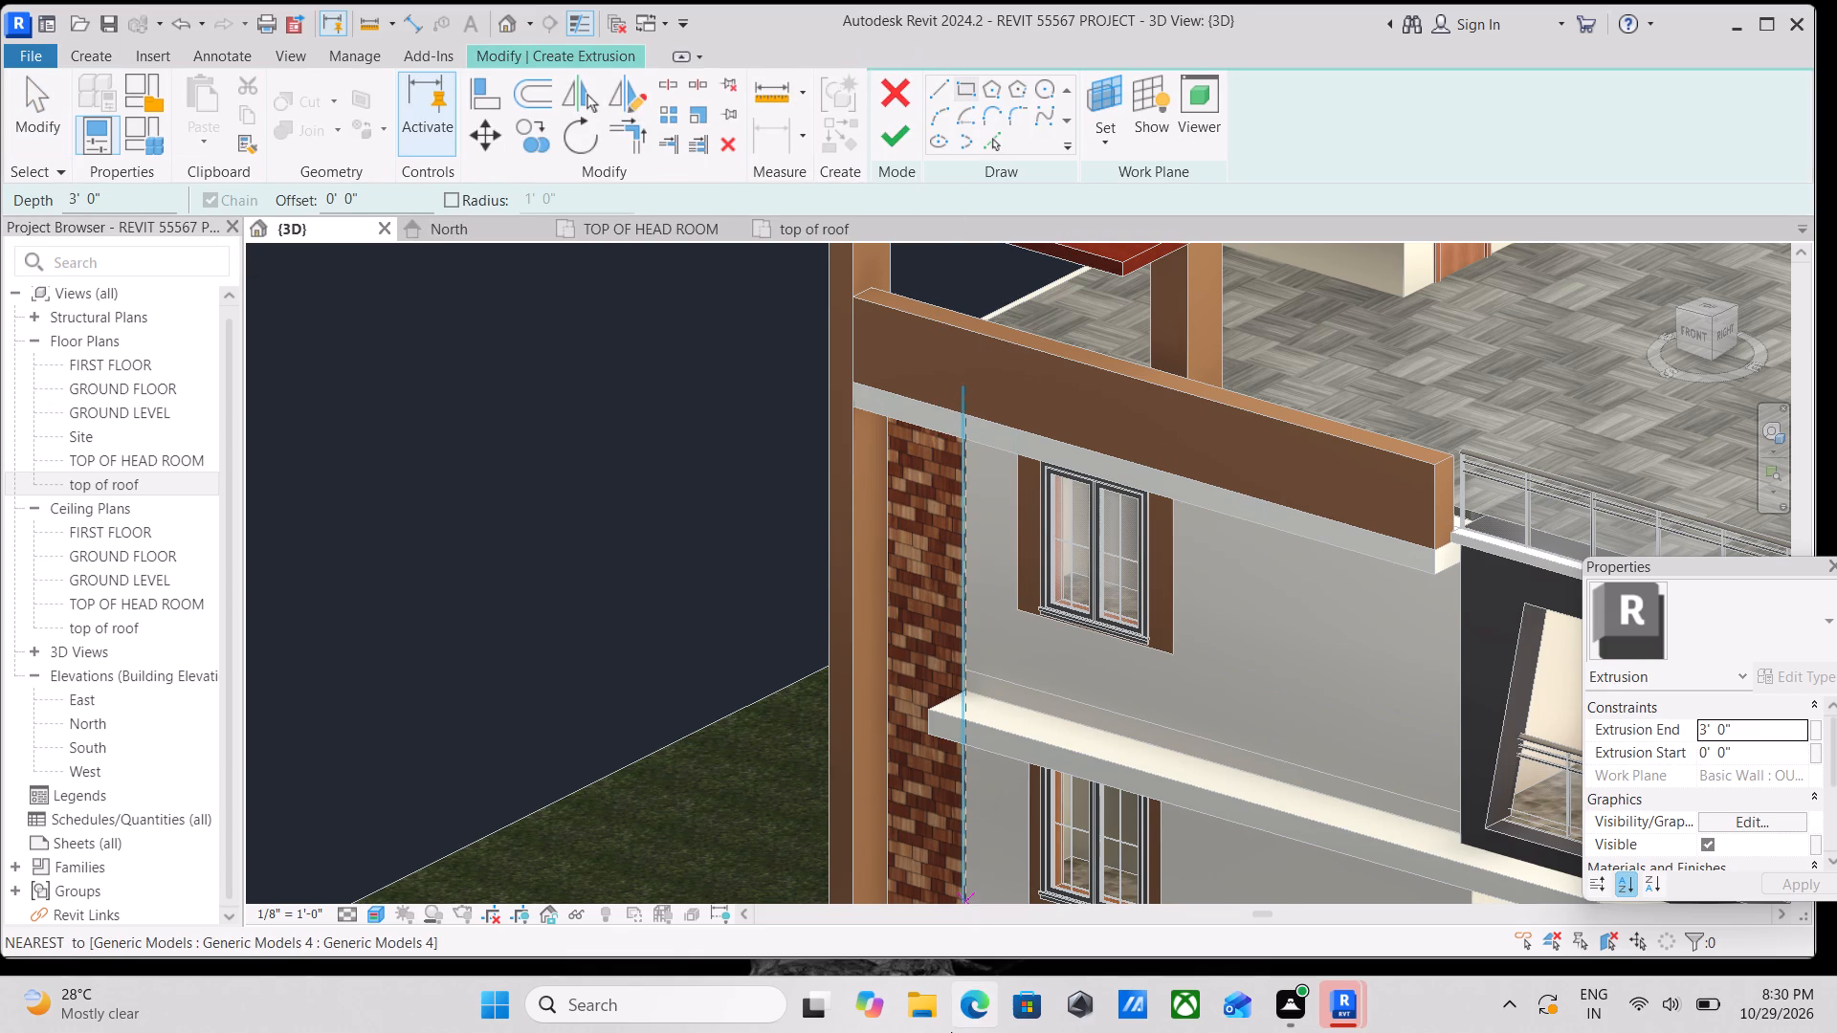
left_click(962, 599)
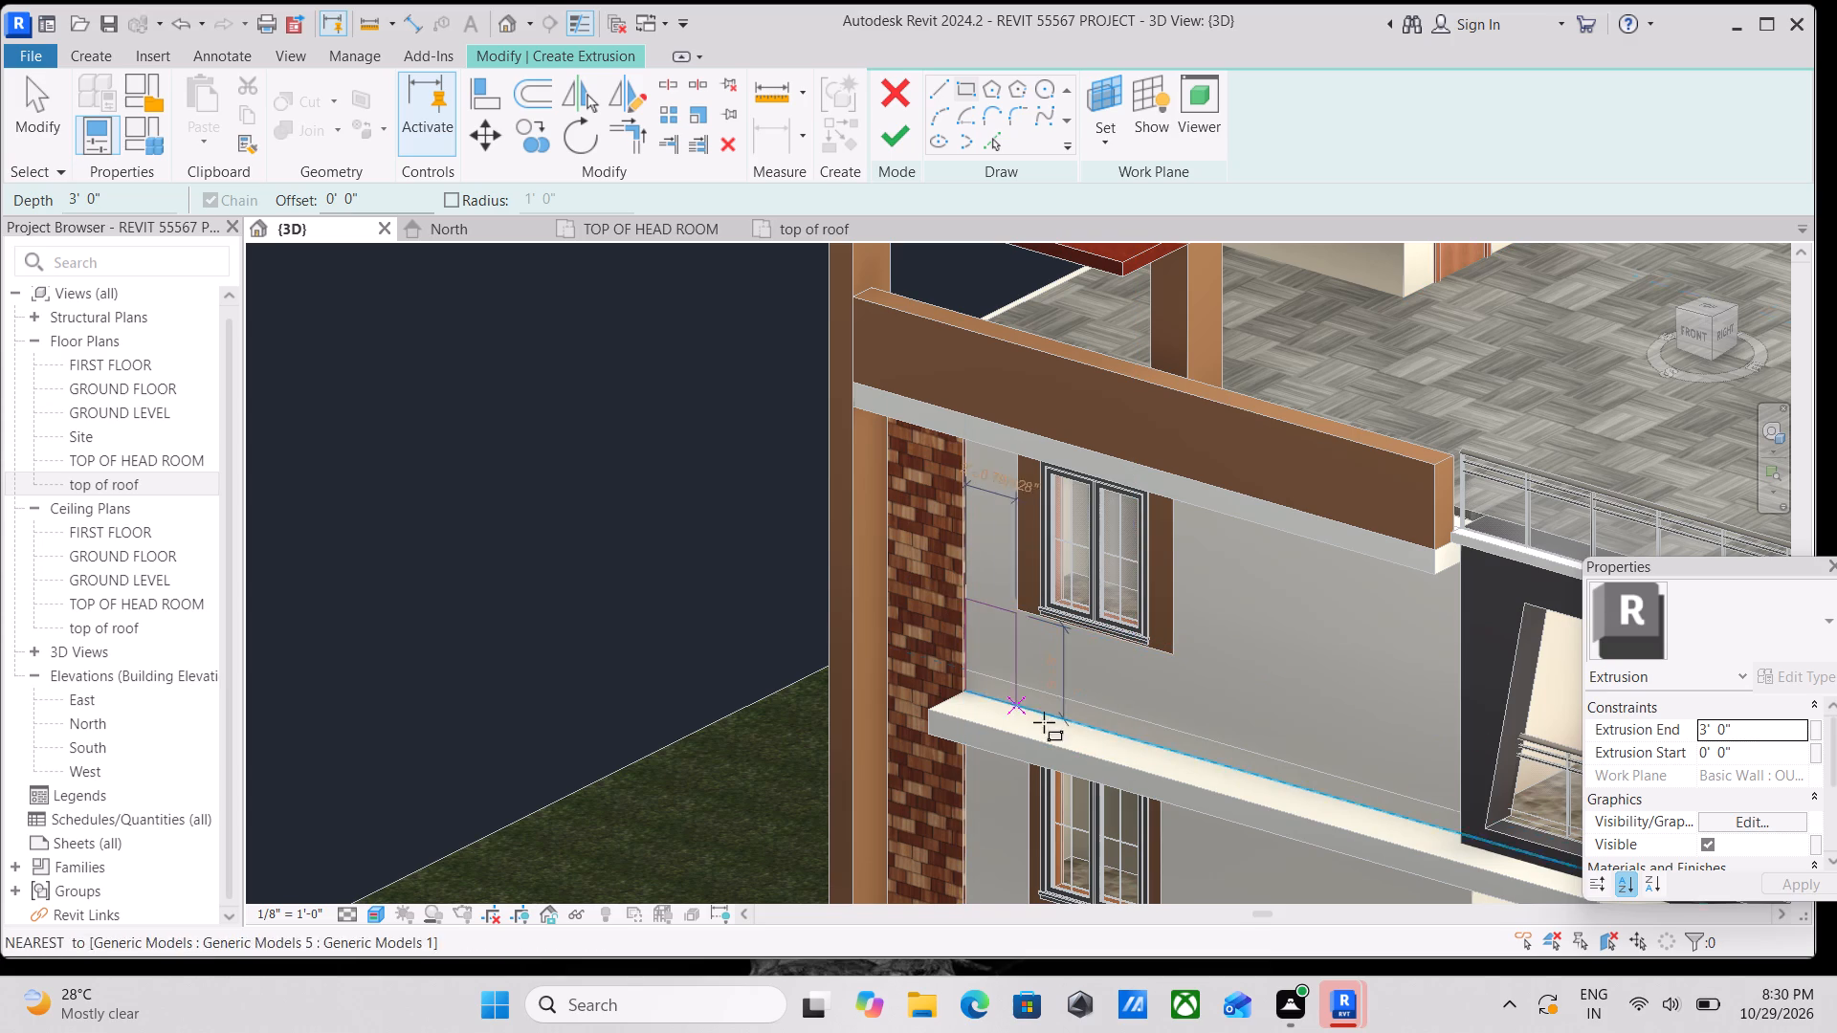
left_click(1457, 832)
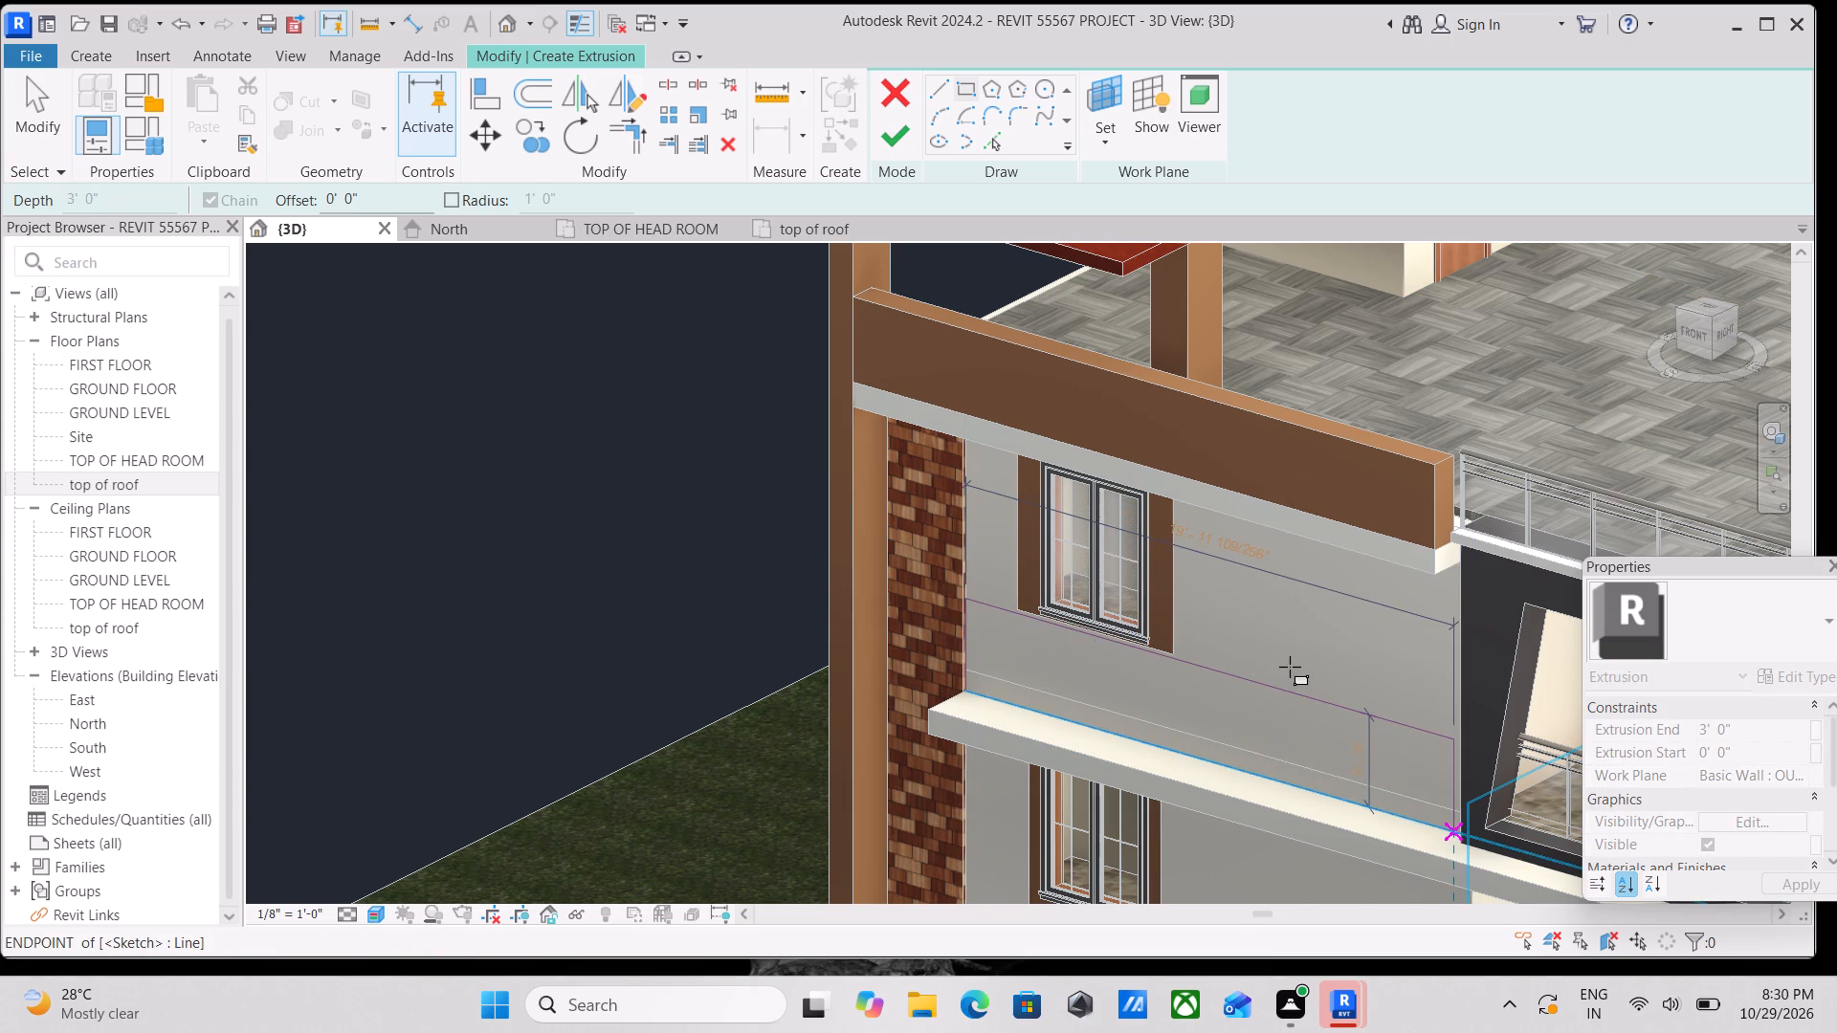
scroll(1290, 667, "up", 3)
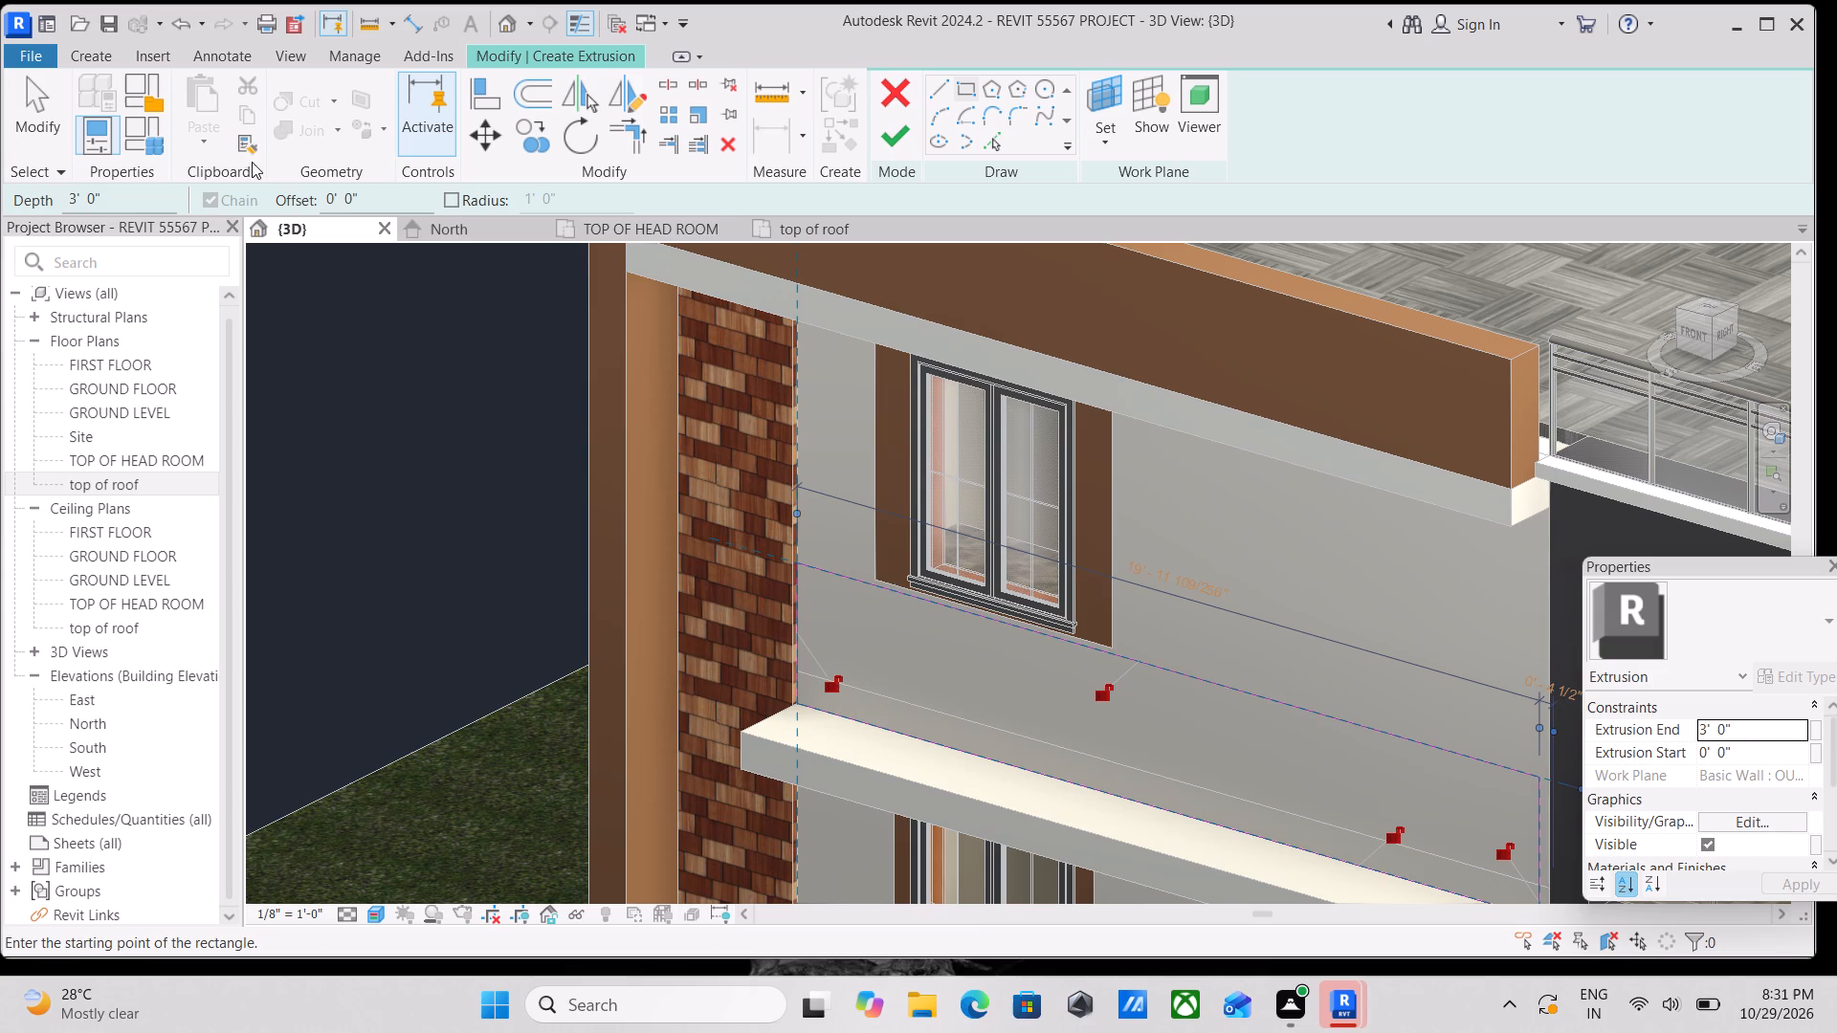
Set the depth of the sketched band extrusion to 2".
left_click_drag(122, 204, 32, 202)
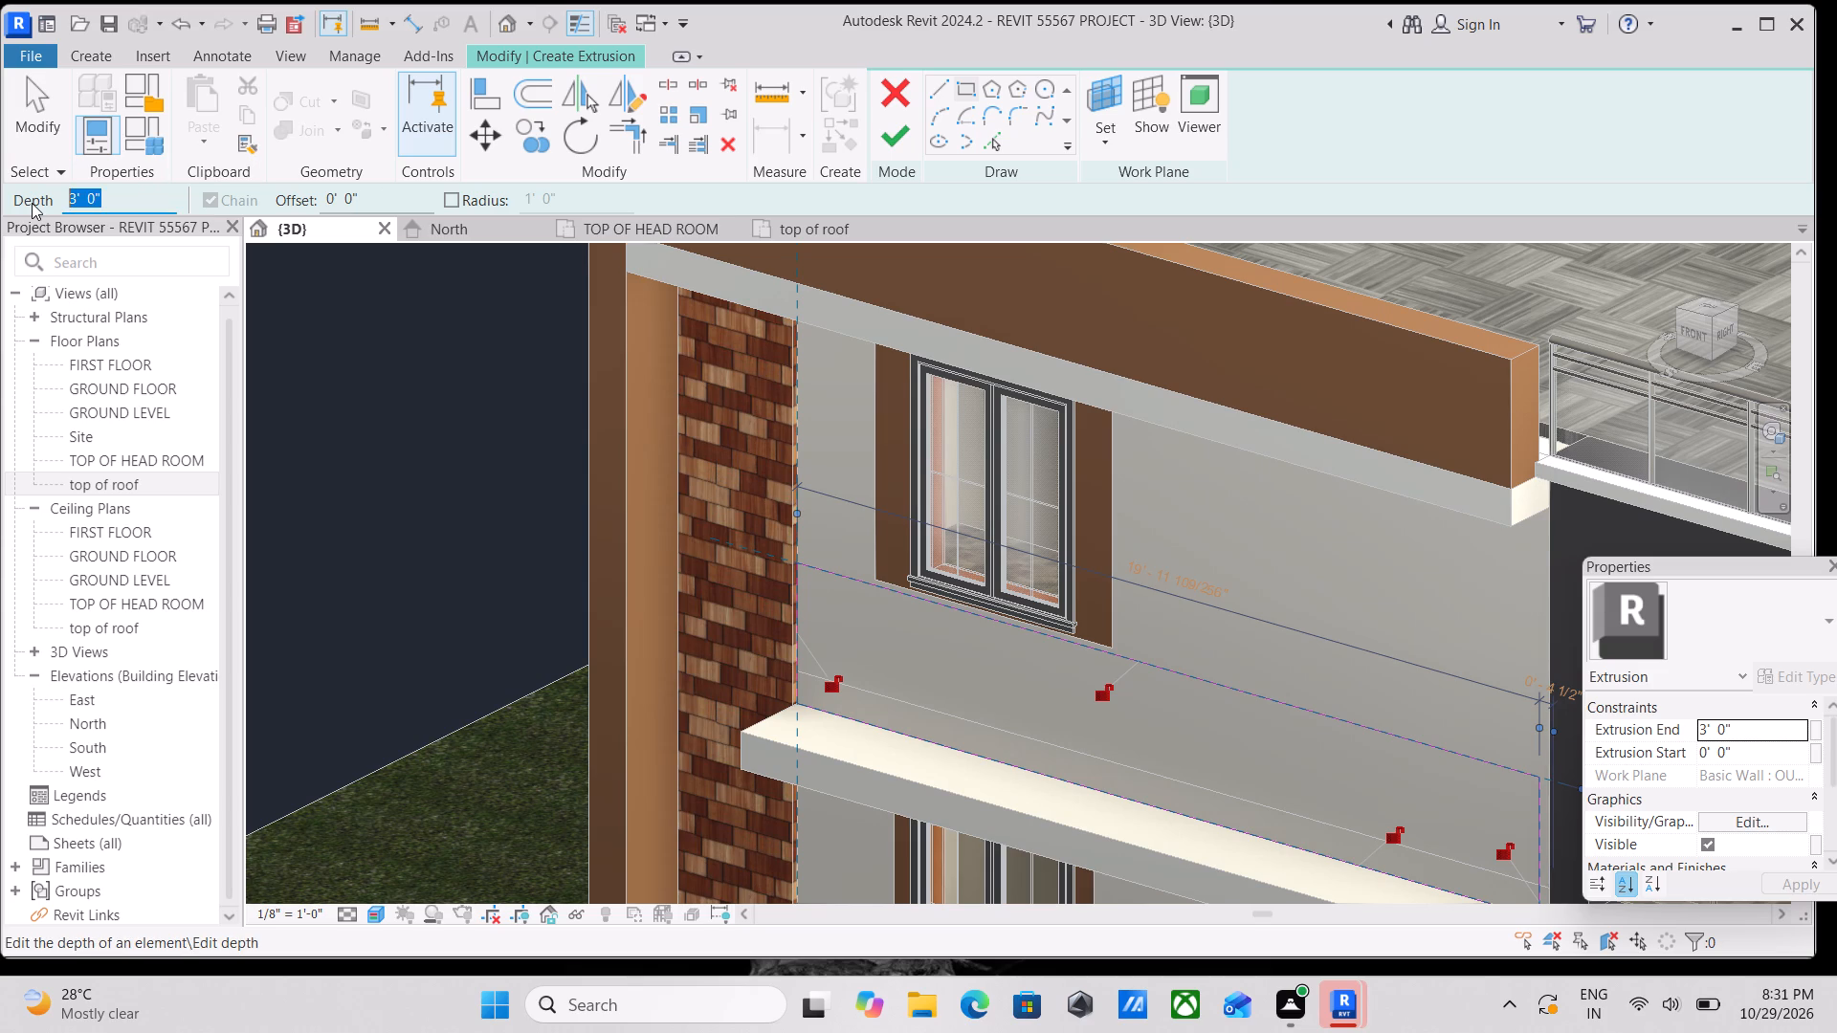
key("2")
key("shift+quotedbl")
Search the project materials for "cladd" and assign SAND STONE BEIGE CLADDING as the extrusion's material.
scroll(1760, 801, "down", 2)
left_click(1774, 803)
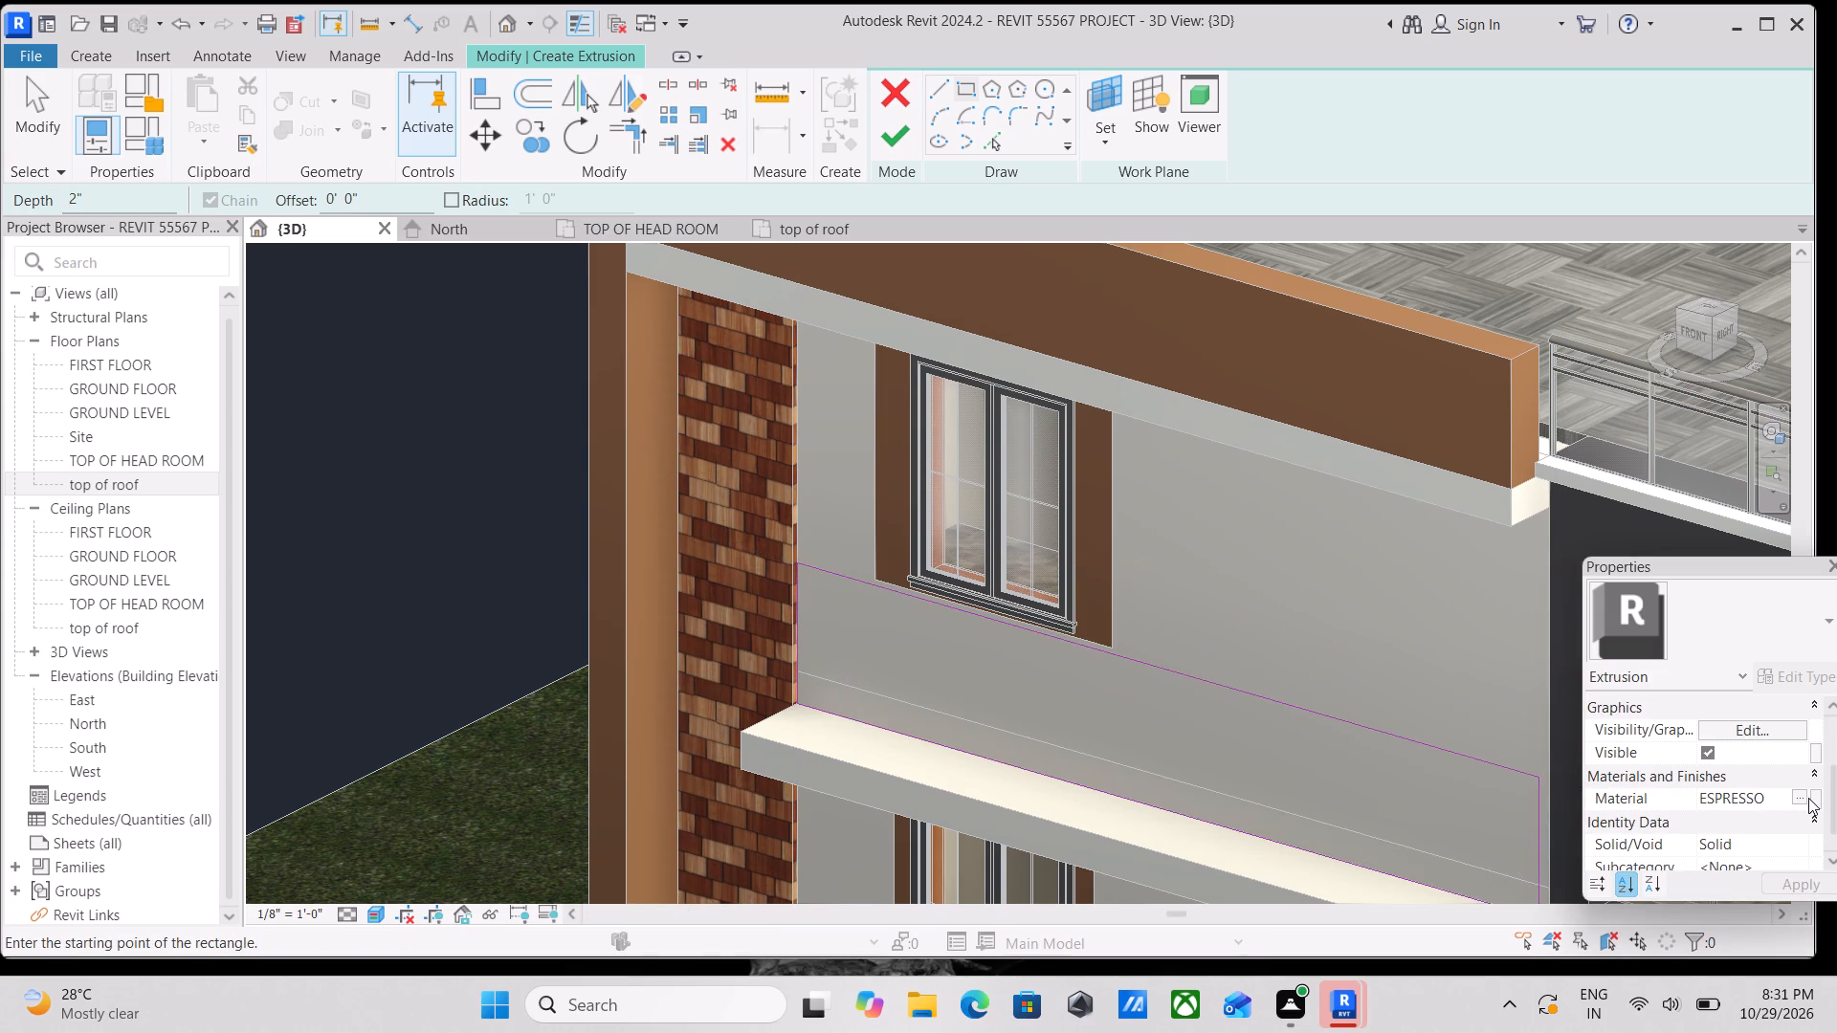
left_click(1808, 798)
left_click(1799, 797)
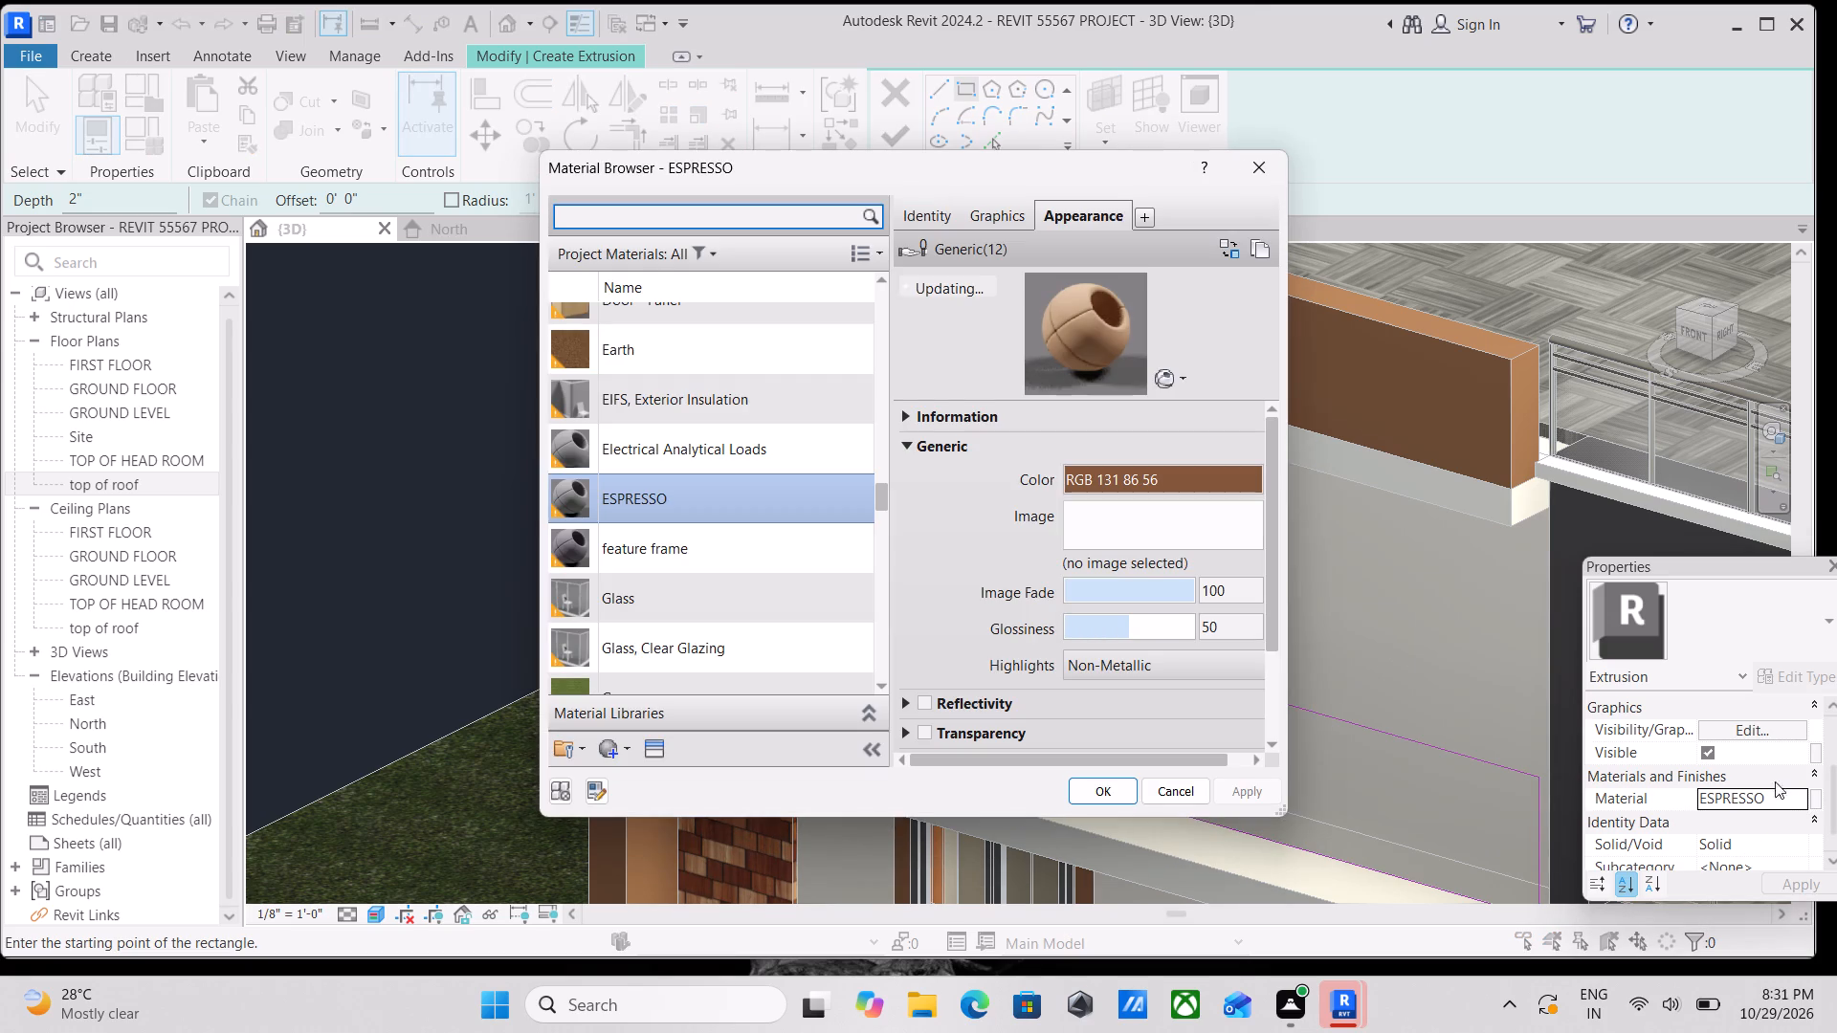
left_click(694, 223)
type("cl")
type("add")
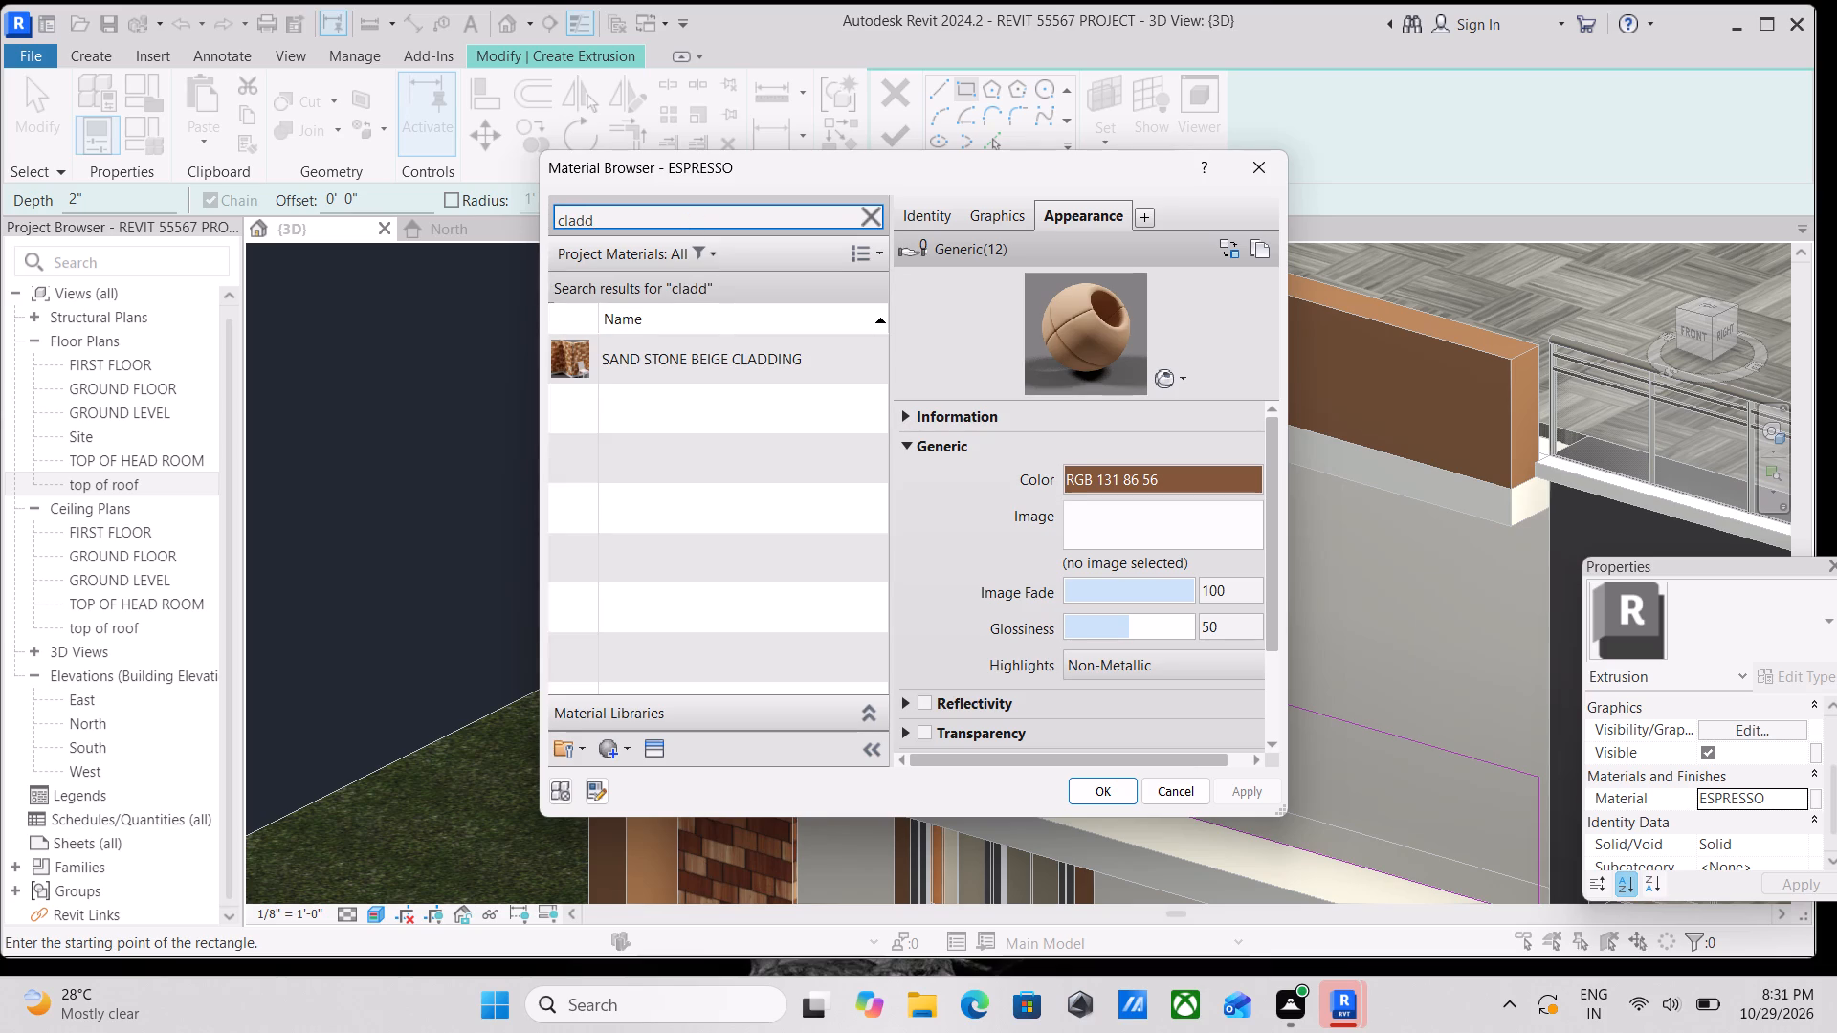
double_click(707, 360)
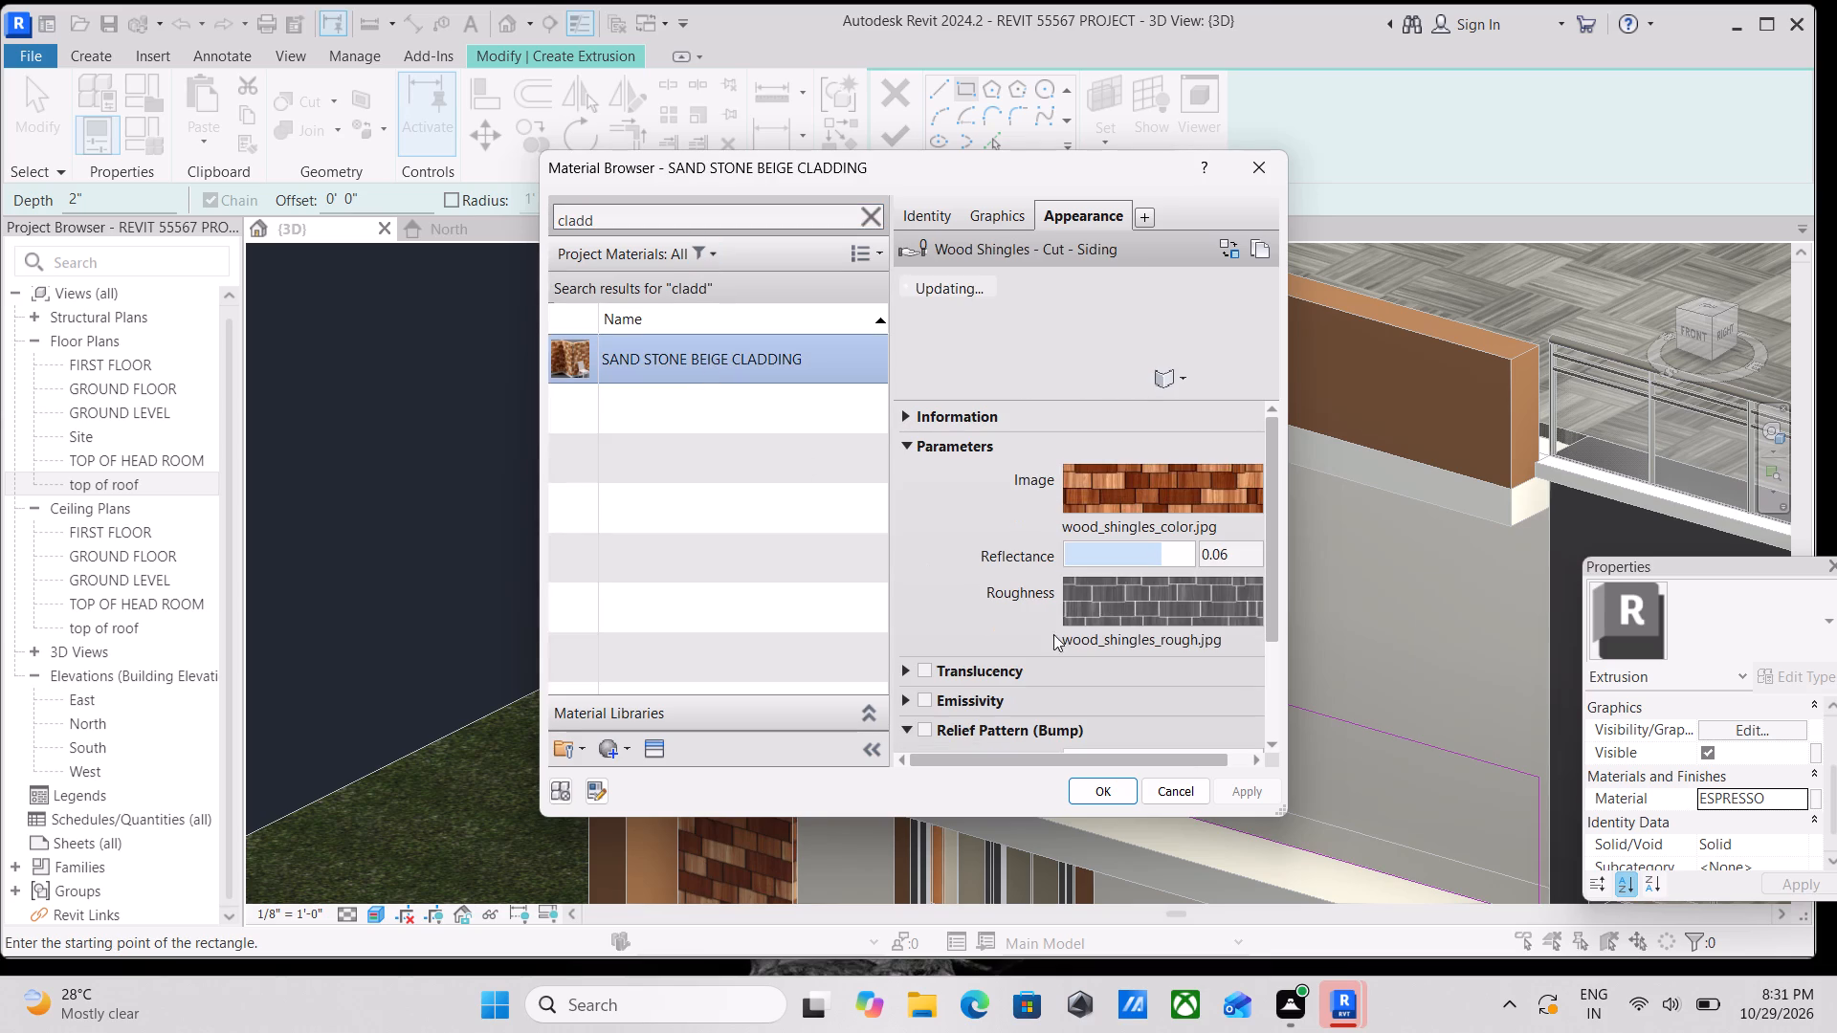
left_click(1078, 784)
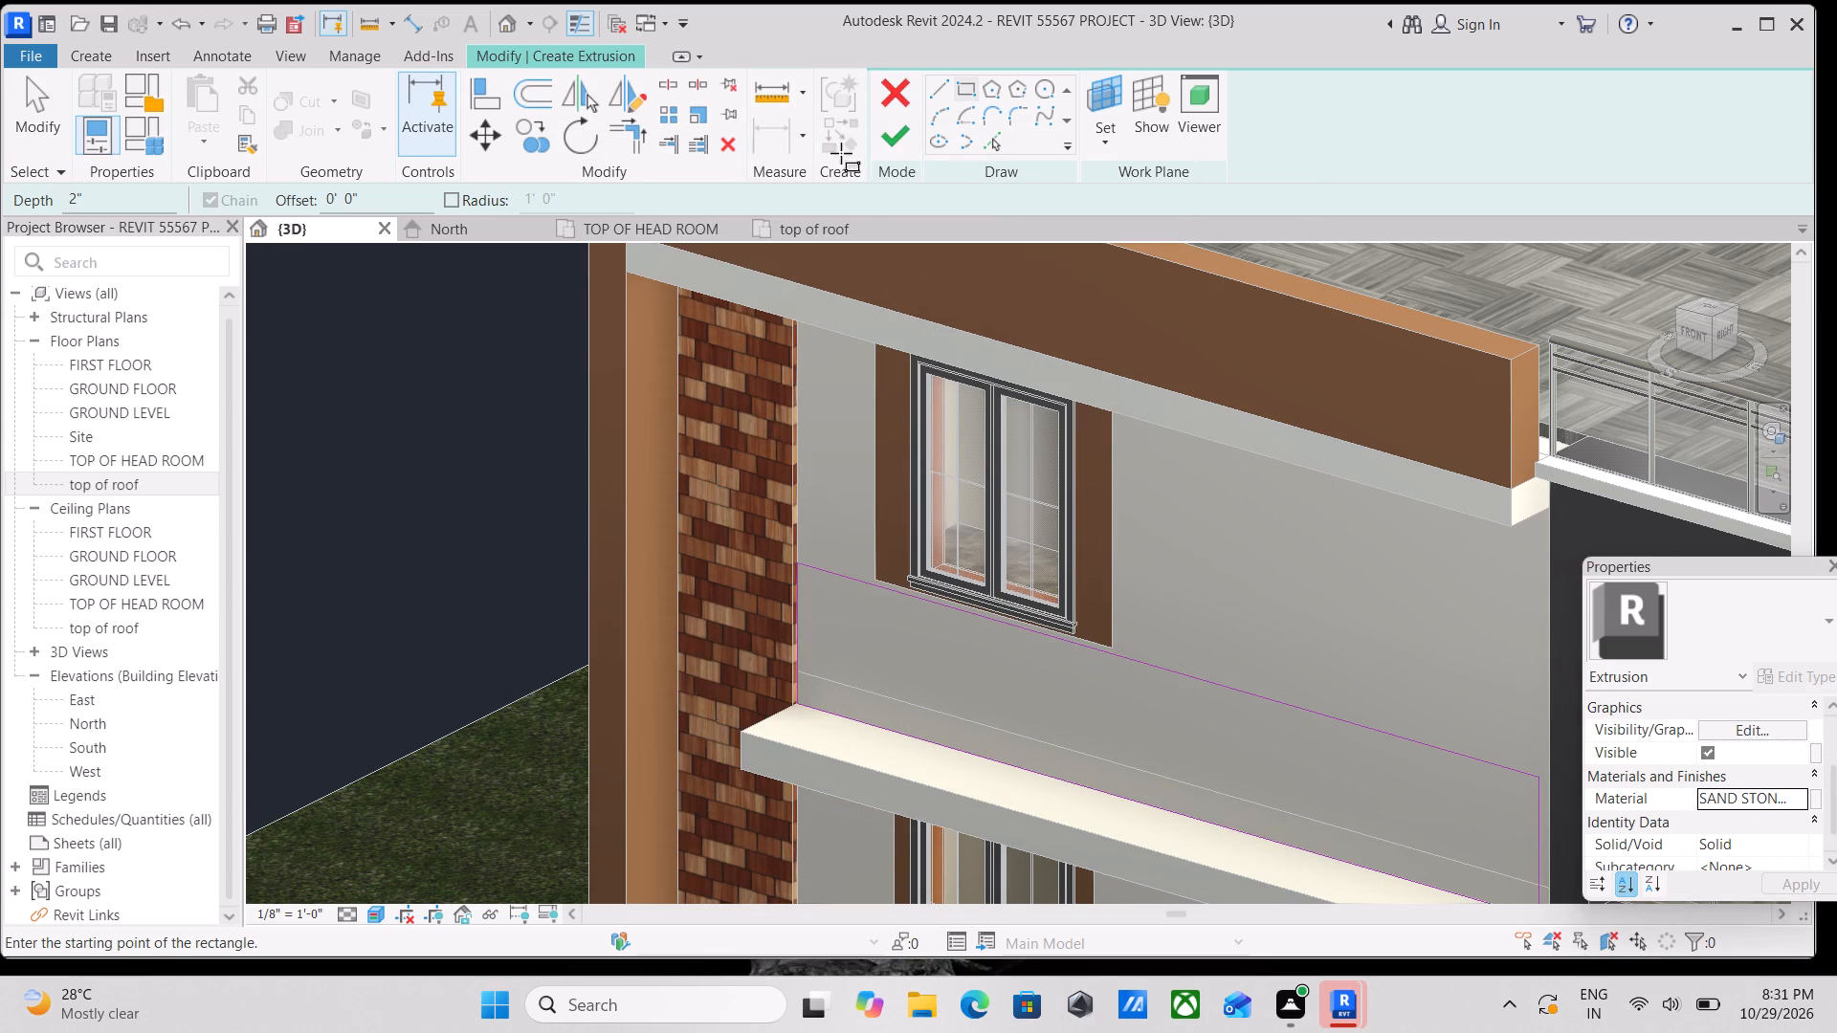
Finish the band's extrusion sketch and complete the in-place model.
left_click(894, 143)
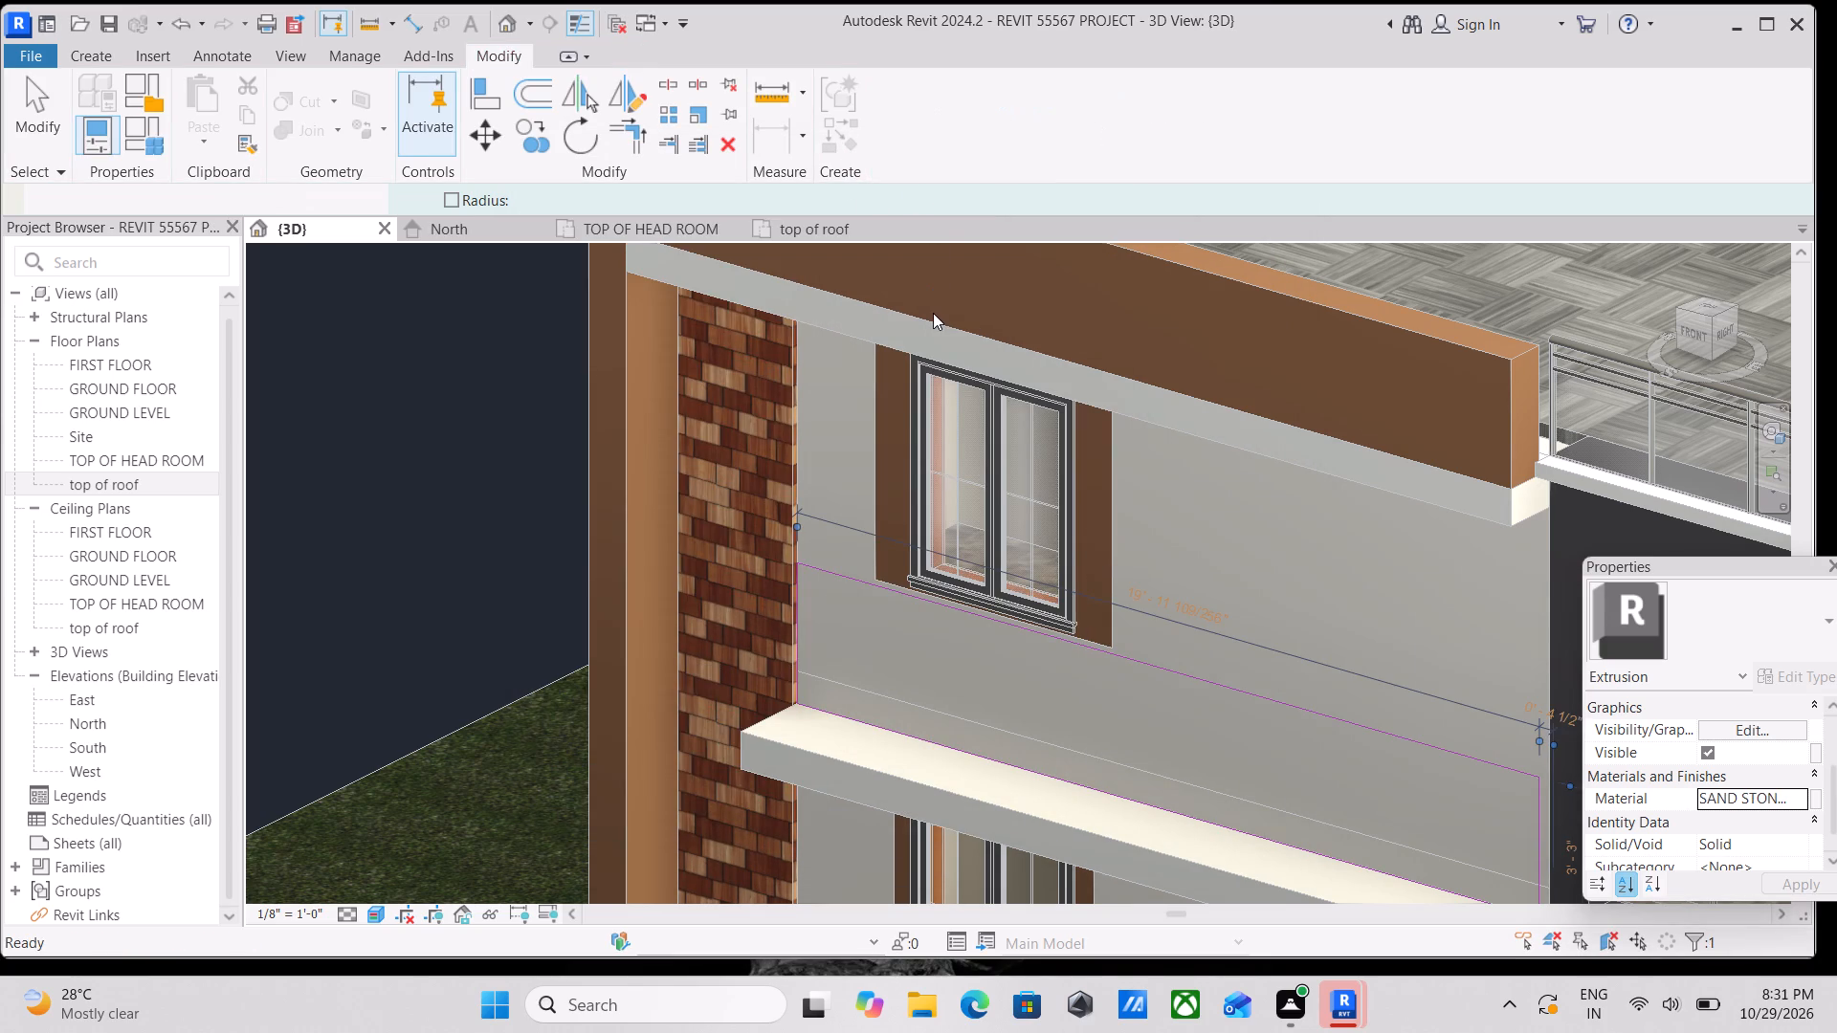
scroll(1069, 542, "down", 3)
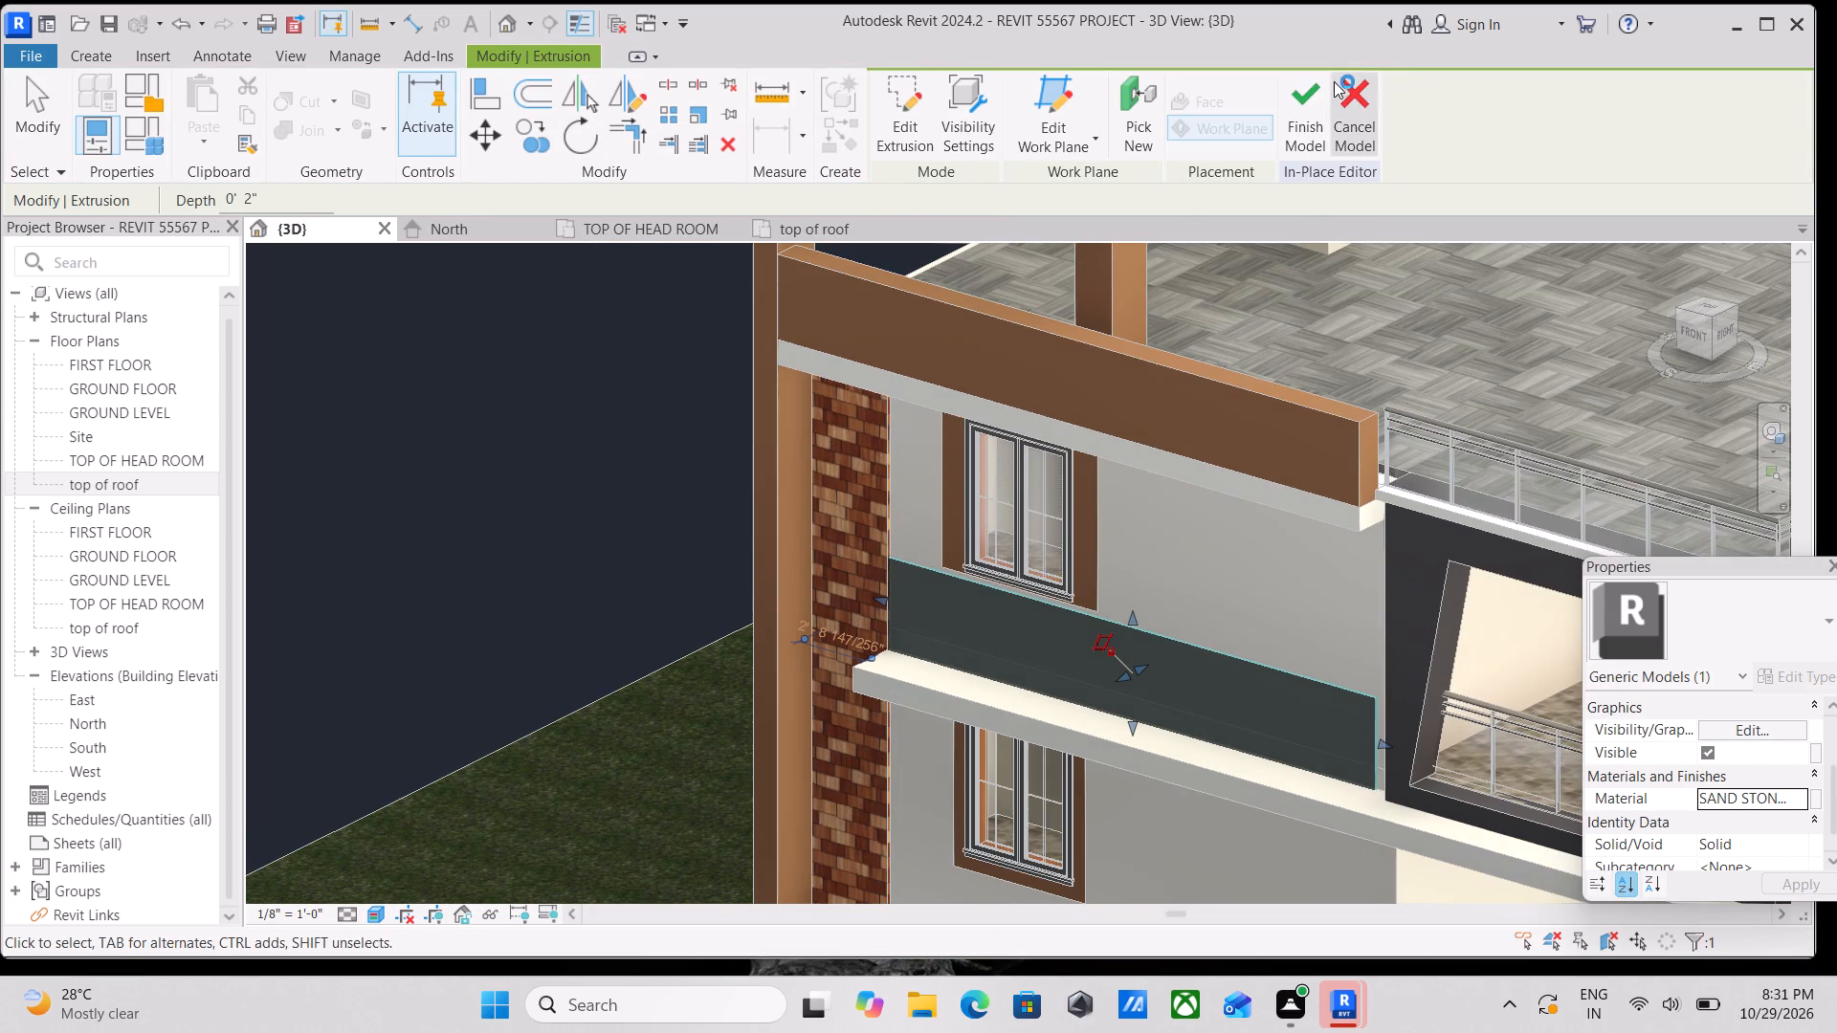
left_click(1301, 97)
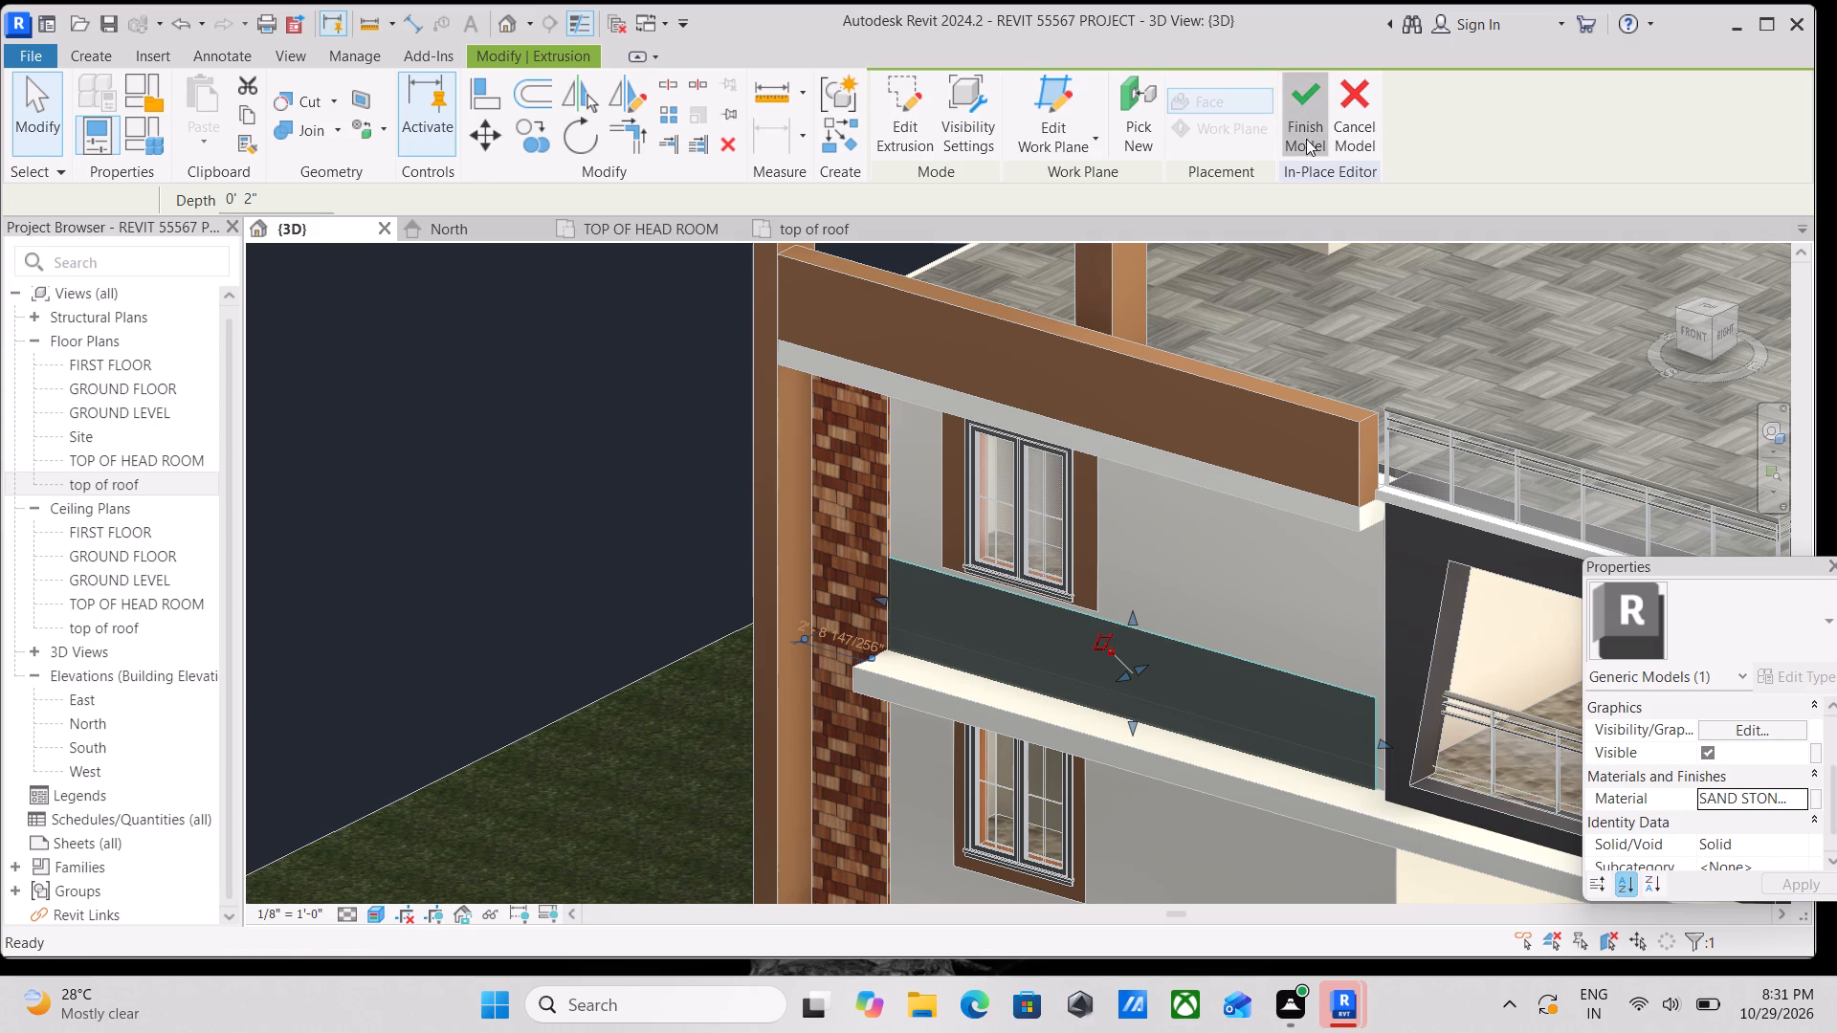
Examine the new cladding band on the front facade, along with the ledge and corner balcony, from several angles.
scroll(1149, 454, "down", 2)
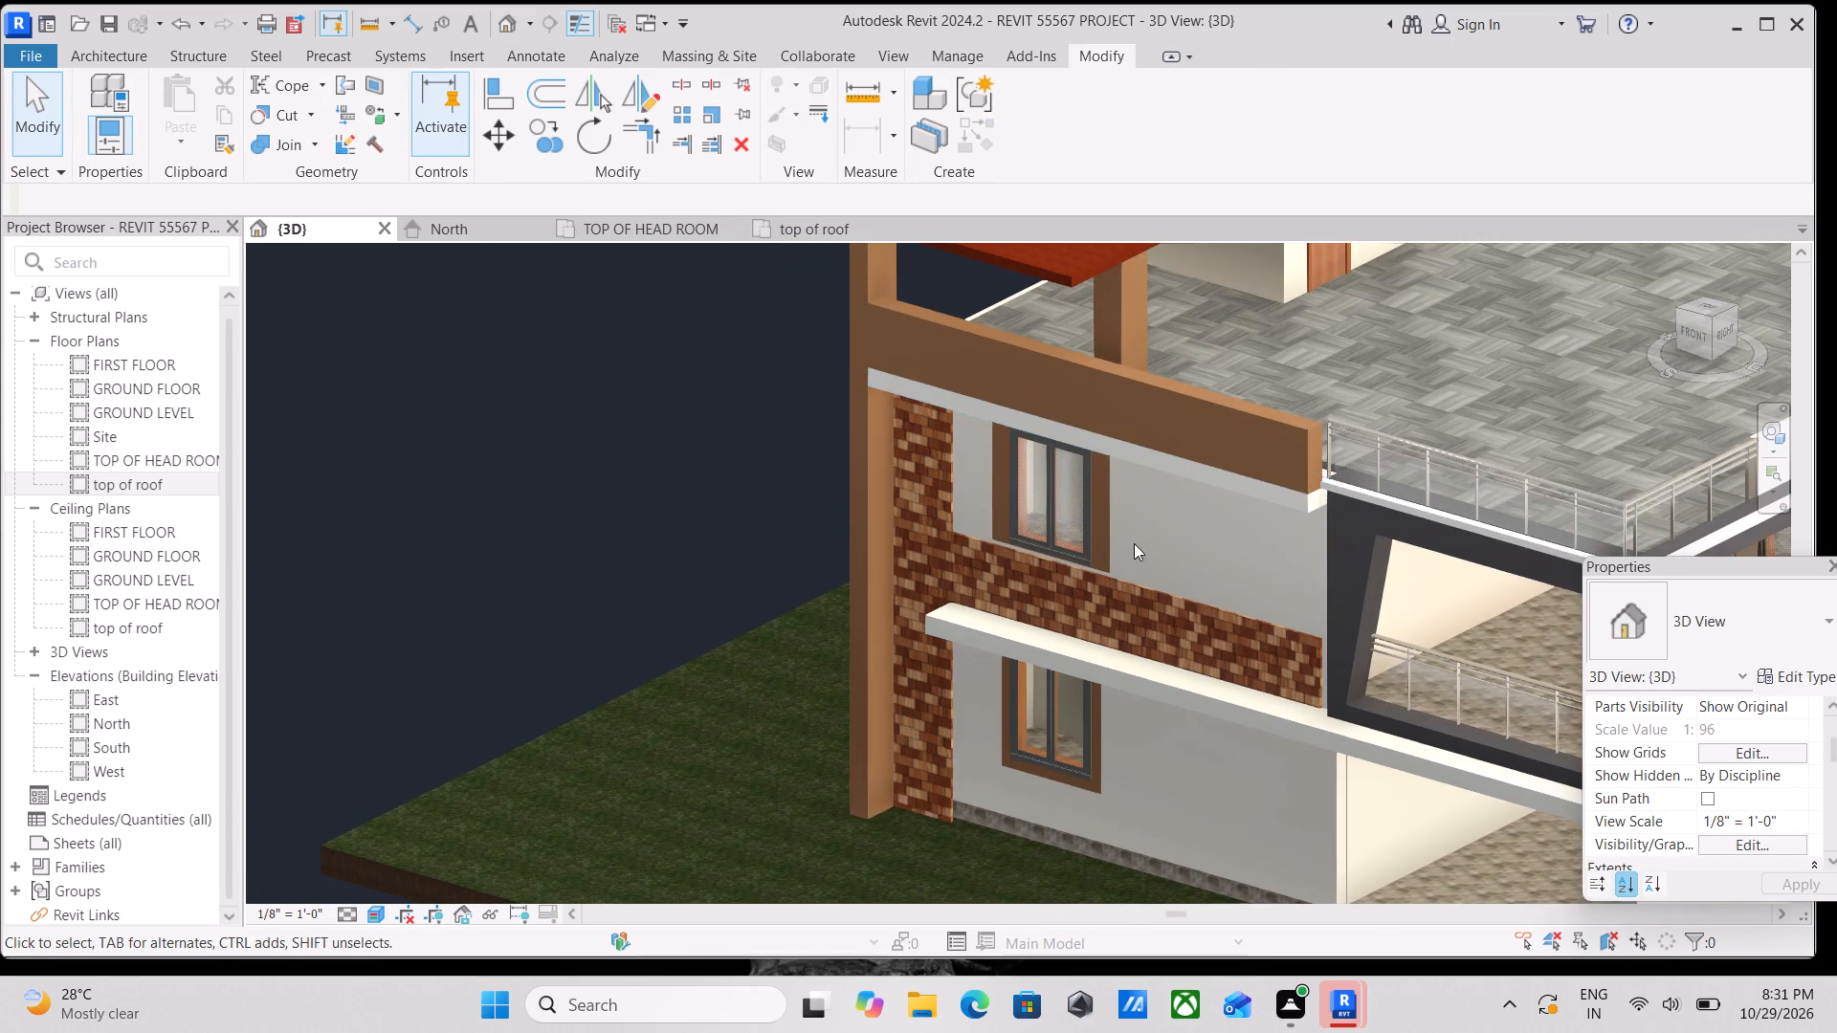
scroll(1132, 557, "down", 1)
middle_click_drag(1140, 650, 1317, 503, "shift")
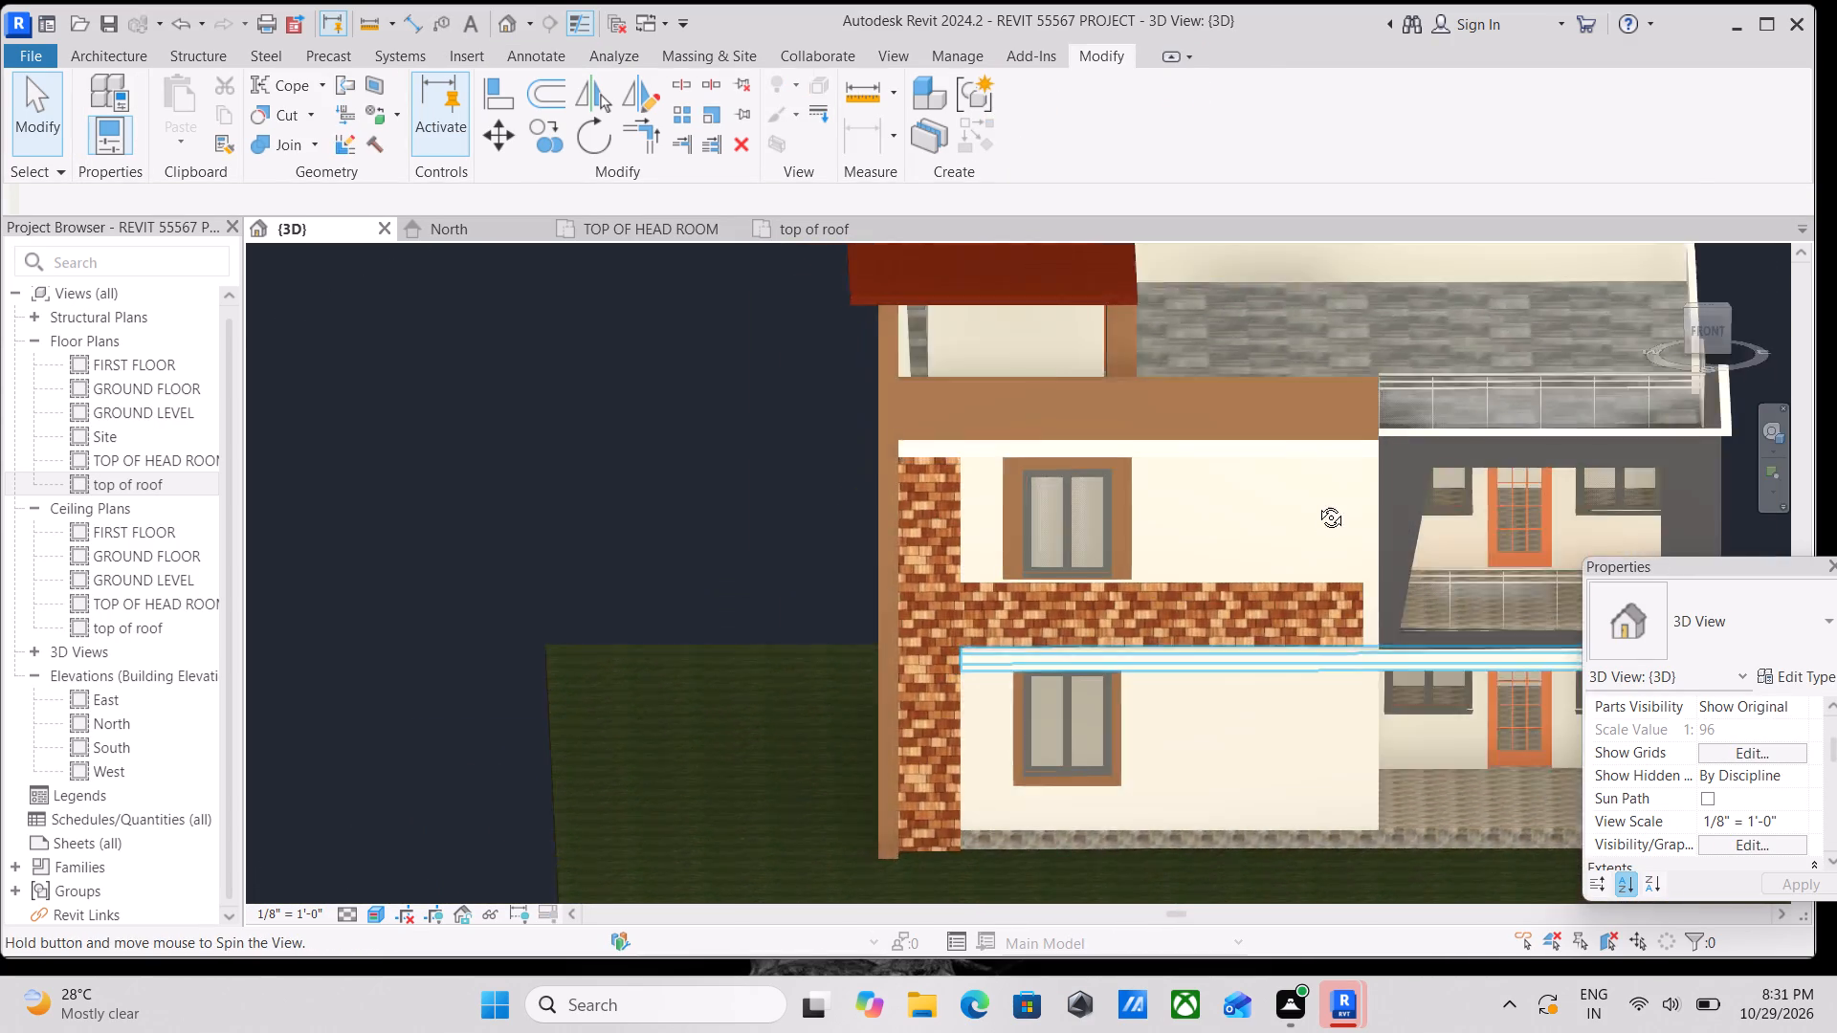
middle_click_drag(1317, 503, 1275, 592, "shift")
middle_click_drag(1295, 549, 974, 639, "shift")
scroll(994, 629, "down", 1)
middle_click_drag(994, 629, 988, 421)
scroll(1176, 646, "up", 3)
middle_click_drag(1176, 648, 1025, 473)
scroll(1025, 473, "up", 1)
scroll(1029, 473, "down", 6)
middle_click_drag(1028, 477, 1038, 499)
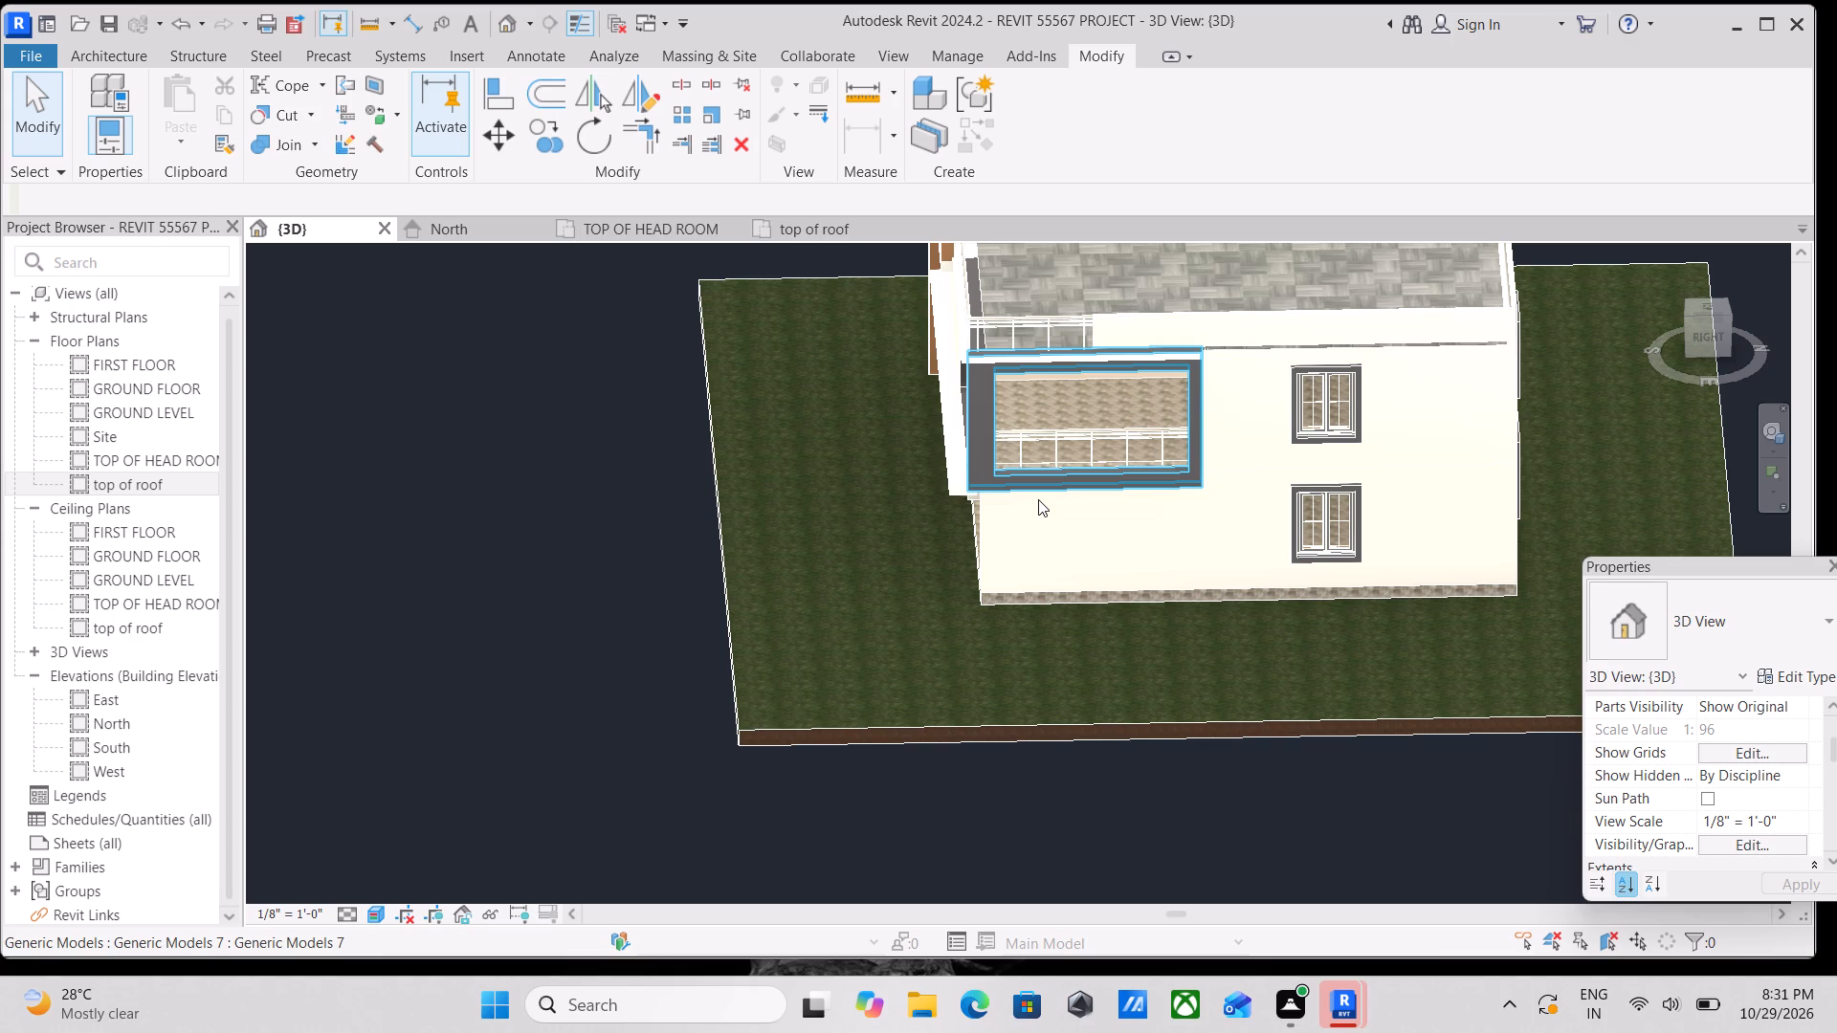
scroll(1005, 645, "down", 2)
middle_click_drag(957, 648, 1270, 648)
scroll(1270, 648, "down", 1, "shift")
middle_click_drag(1270, 648, 1164, 709)
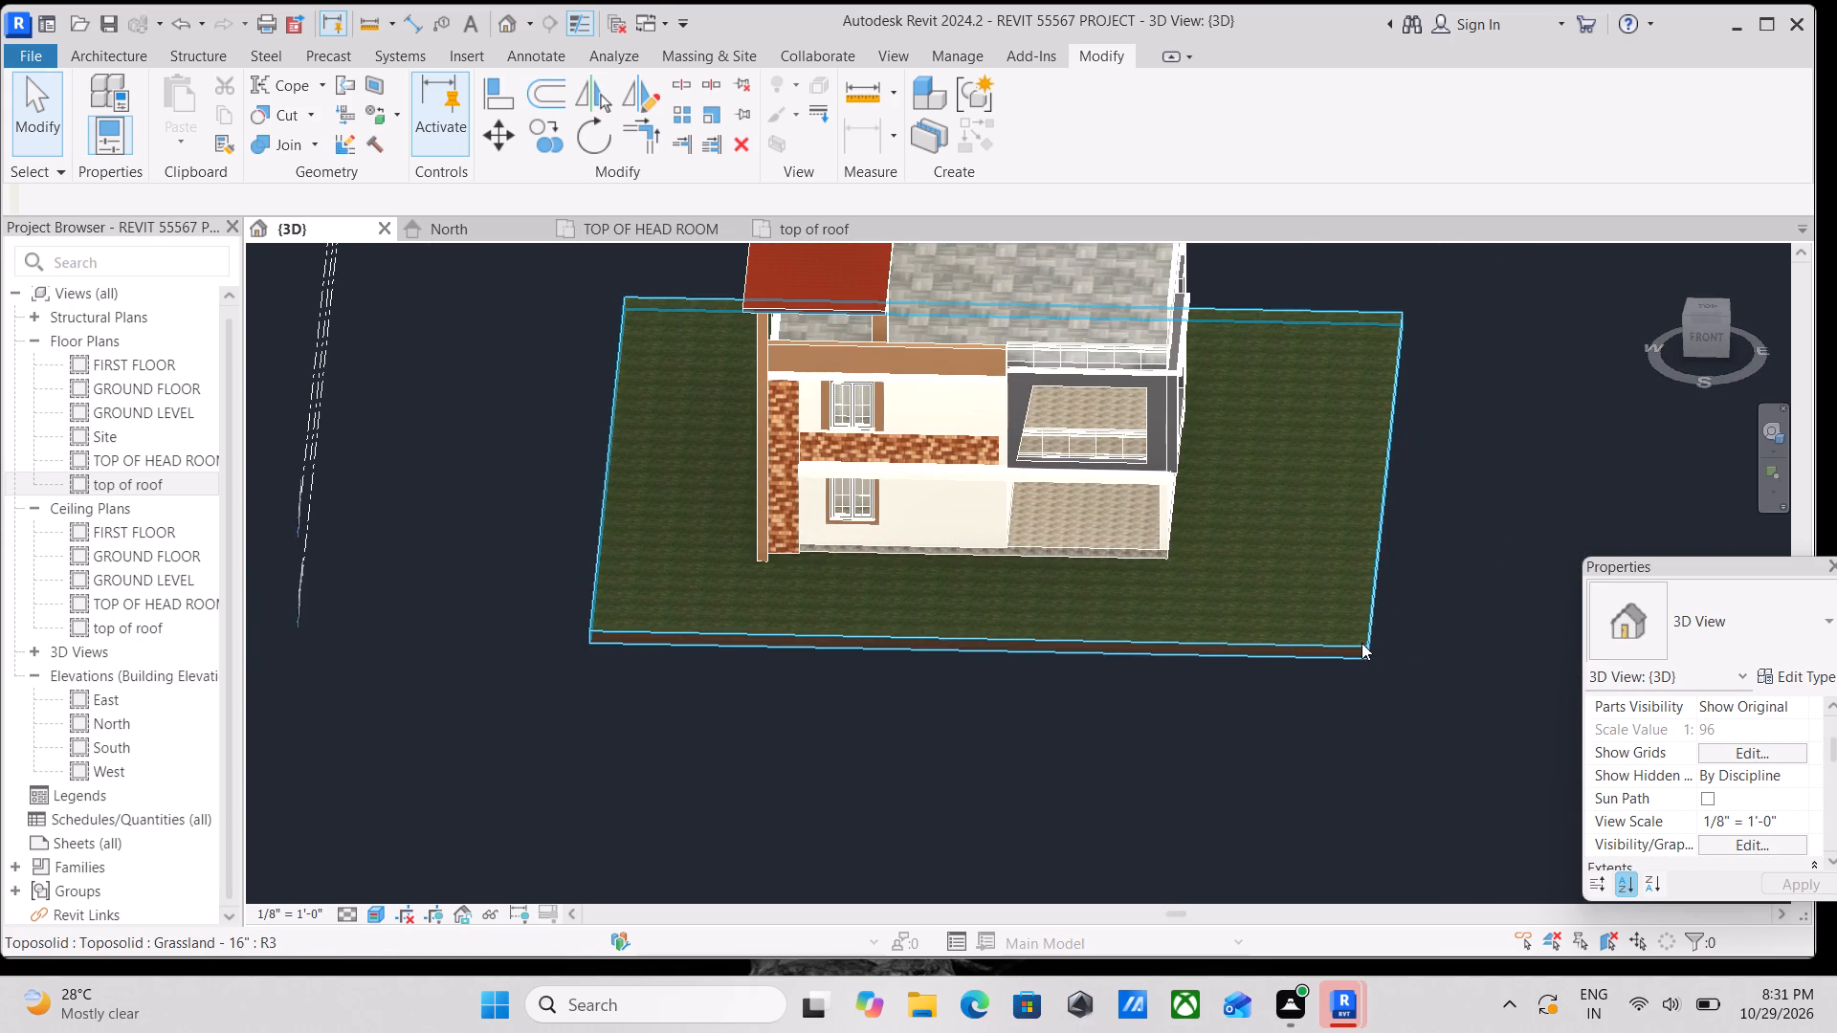
middle_click_drag(1339, 632, 1346, 709)
middle_click_drag(1141, 658, 1148, 459, "shift")
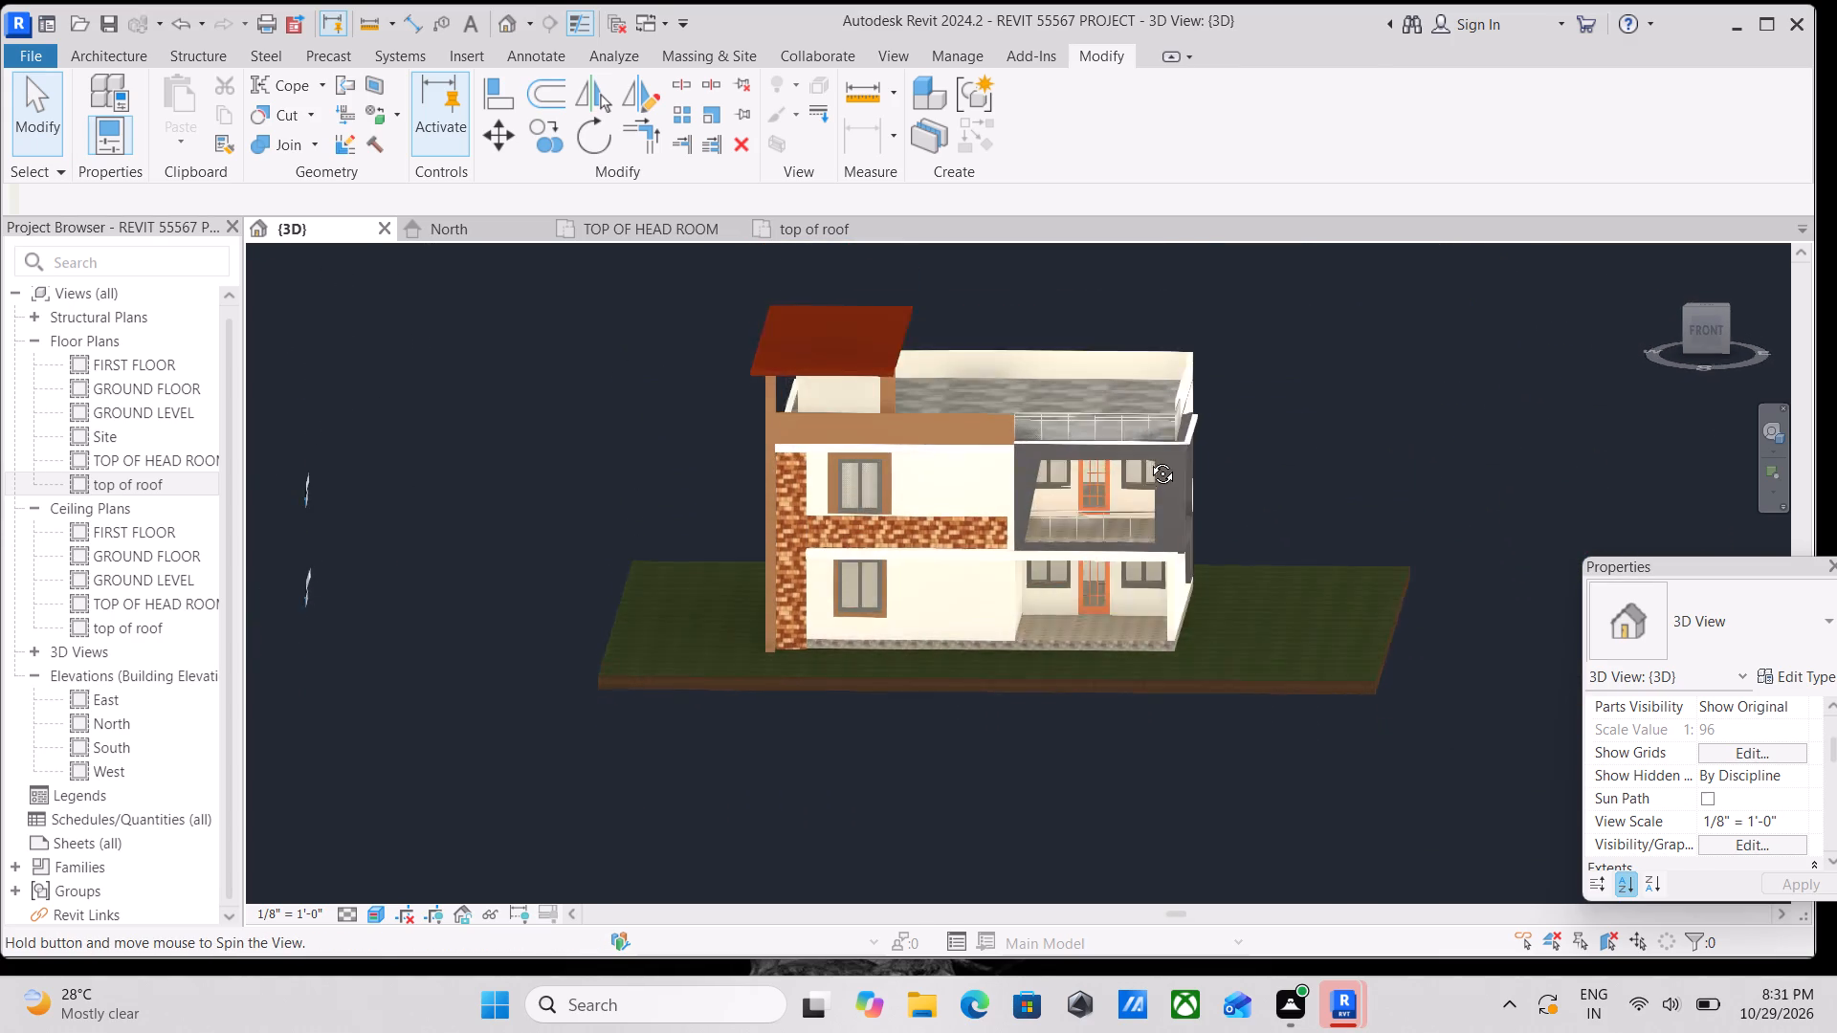
middle_click_drag(1148, 459, 1208, 427, "shift")
middle_click_drag(1054, 568, 1128, 688, "shift")
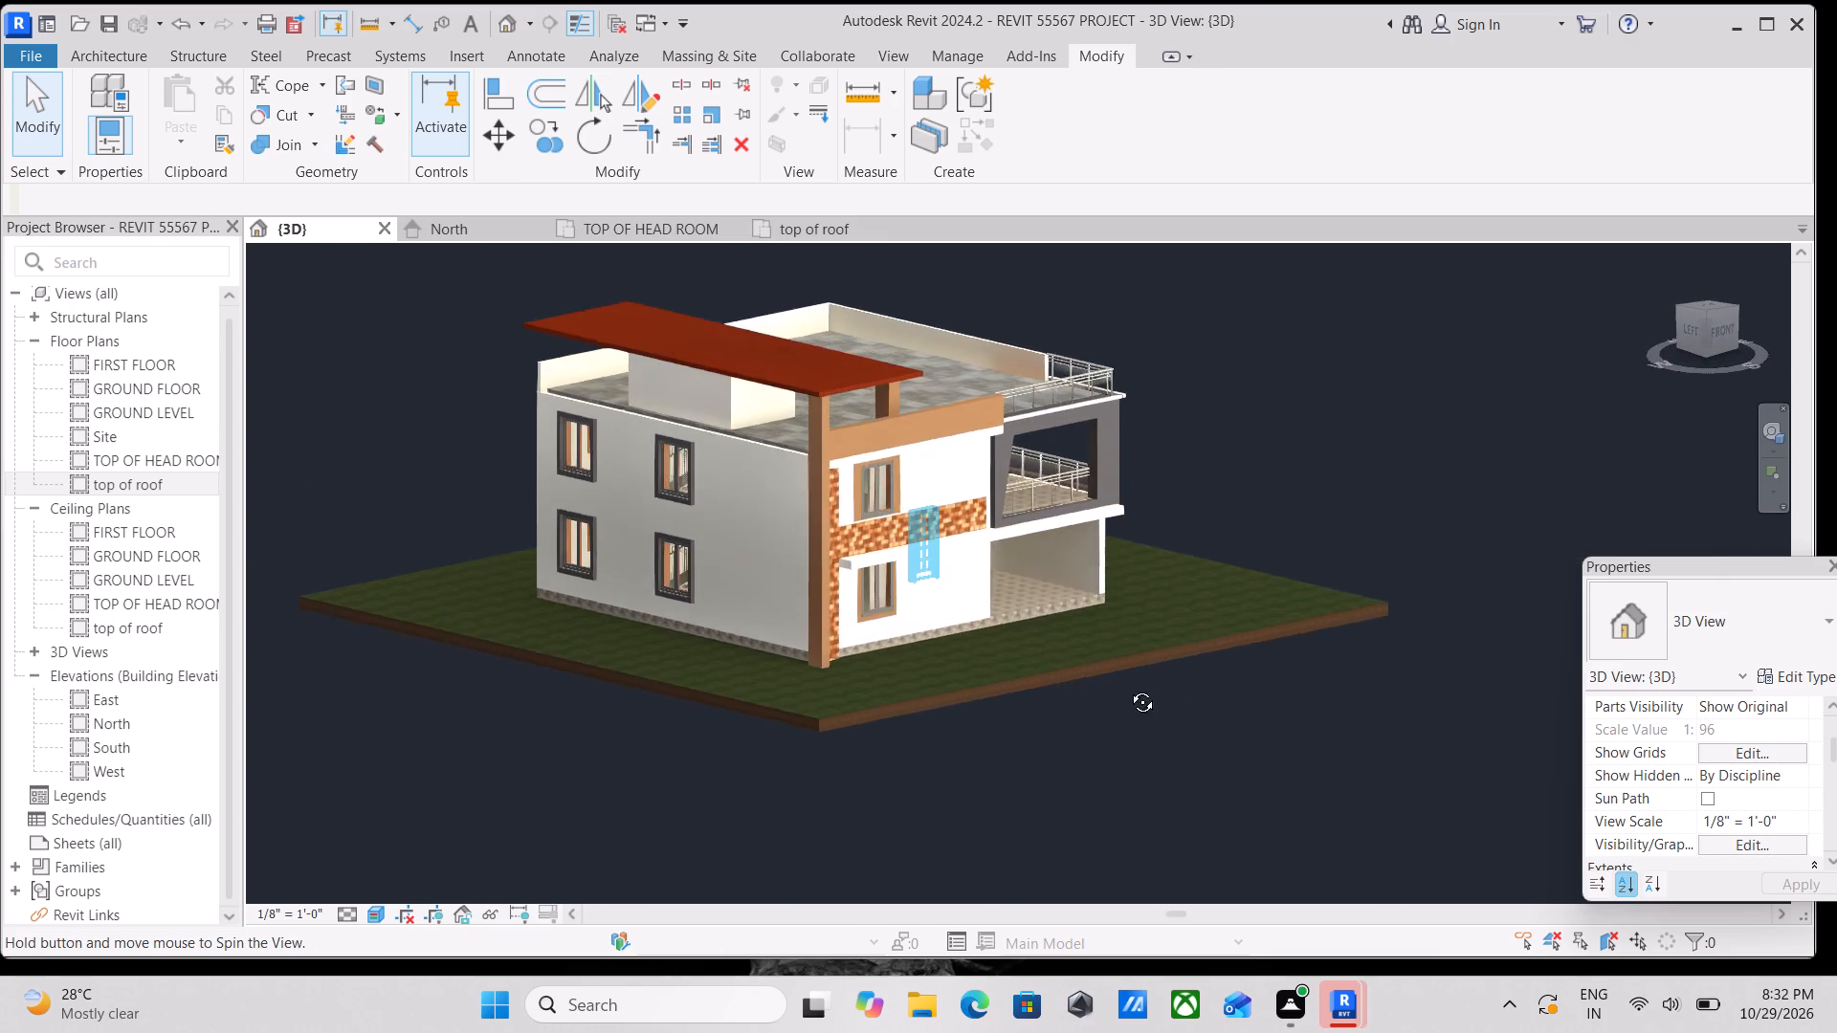
middle_click_drag(1128, 688, 770, 707, "shift")
middle_click_drag(843, 648, 1034, 754, "shift")
scroll(1024, 685, "up", 6)
scroll(1029, 658, "down", 2)
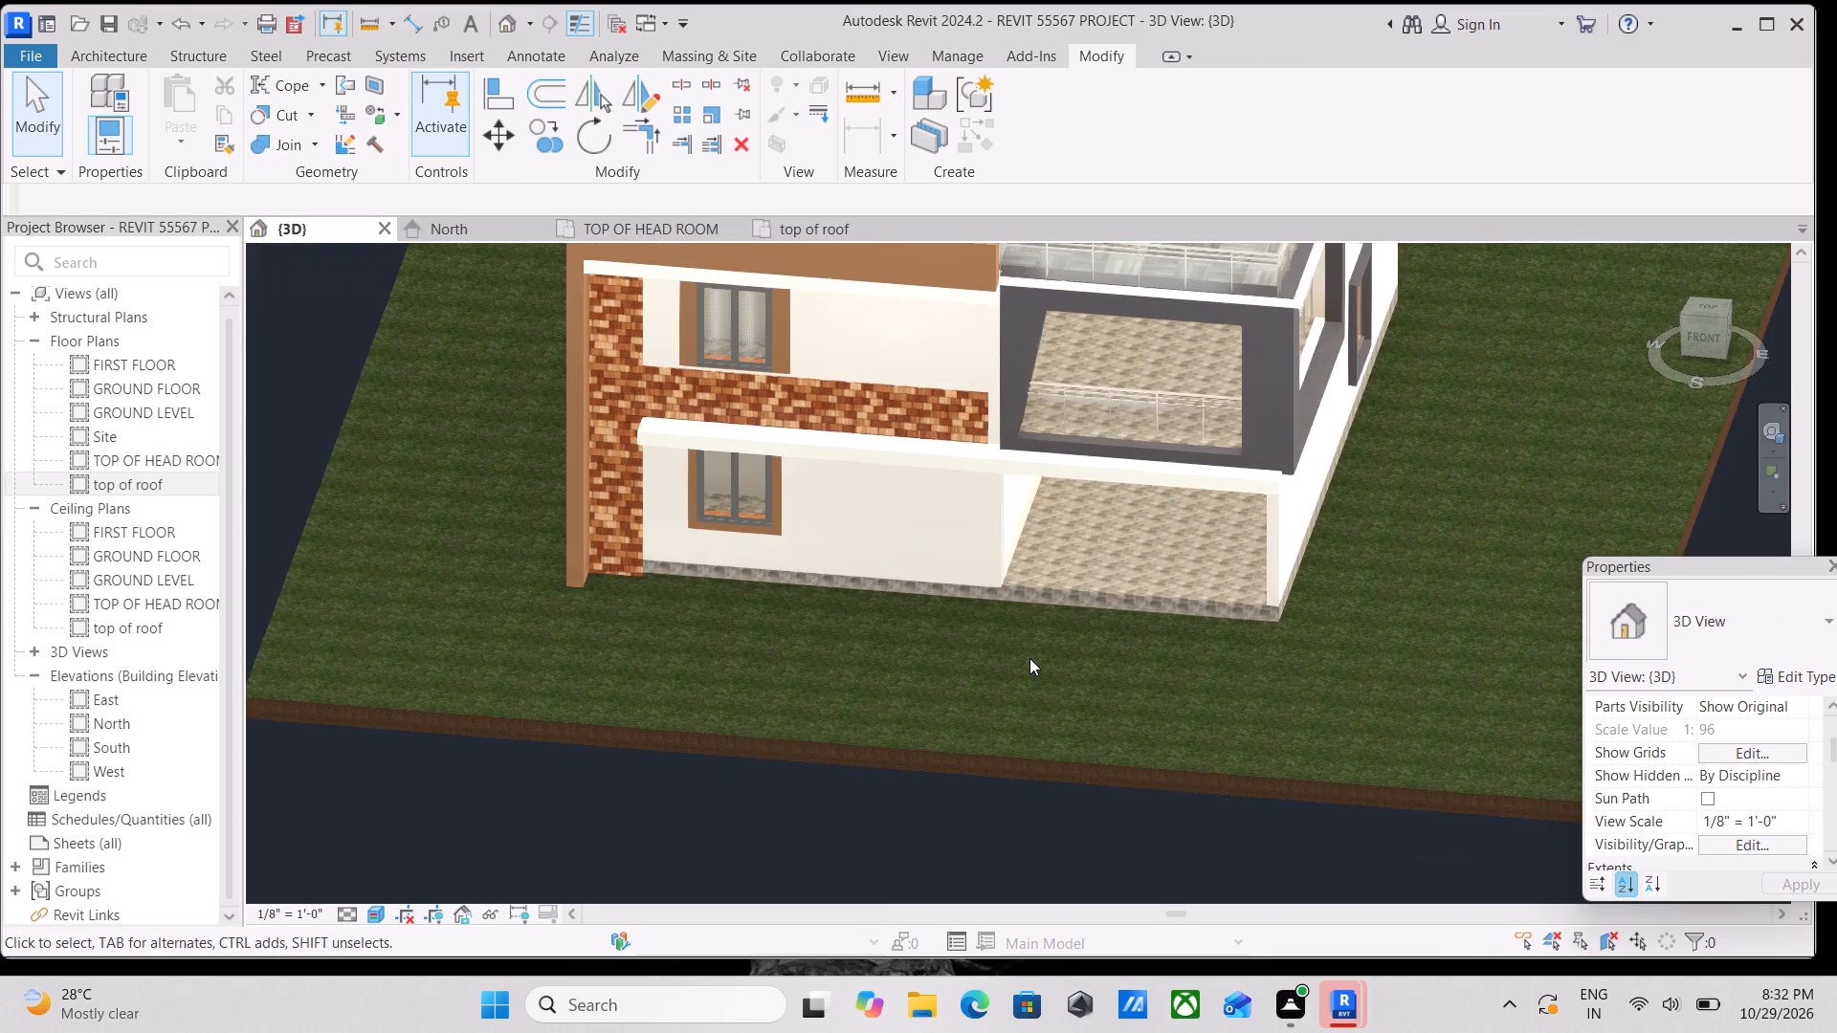
scroll(1031, 655, "down", 1)
middle_click(1031, 655)
scroll(1040, 640, "down", 1)
middle_click_drag(1040, 641, 1050, 681)
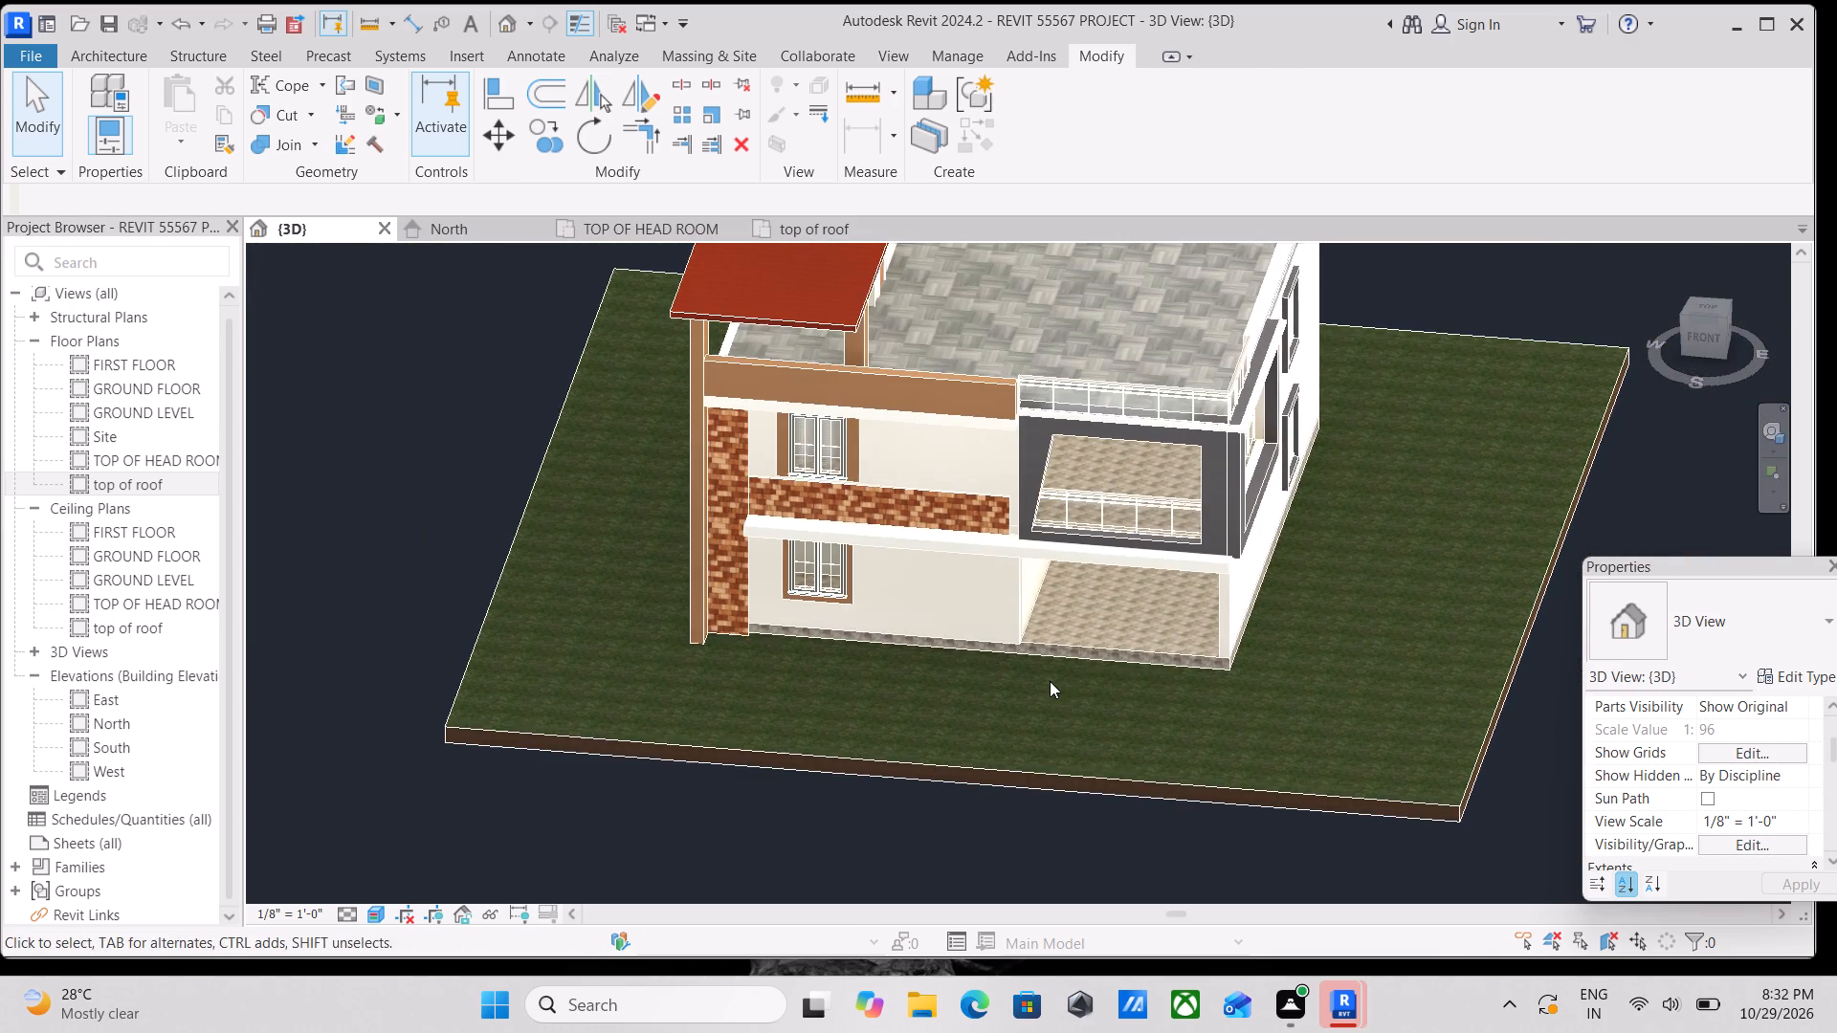
scroll(1042, 663, "down", 1)
middle_click_drag(1038, 656, 1055, 703)
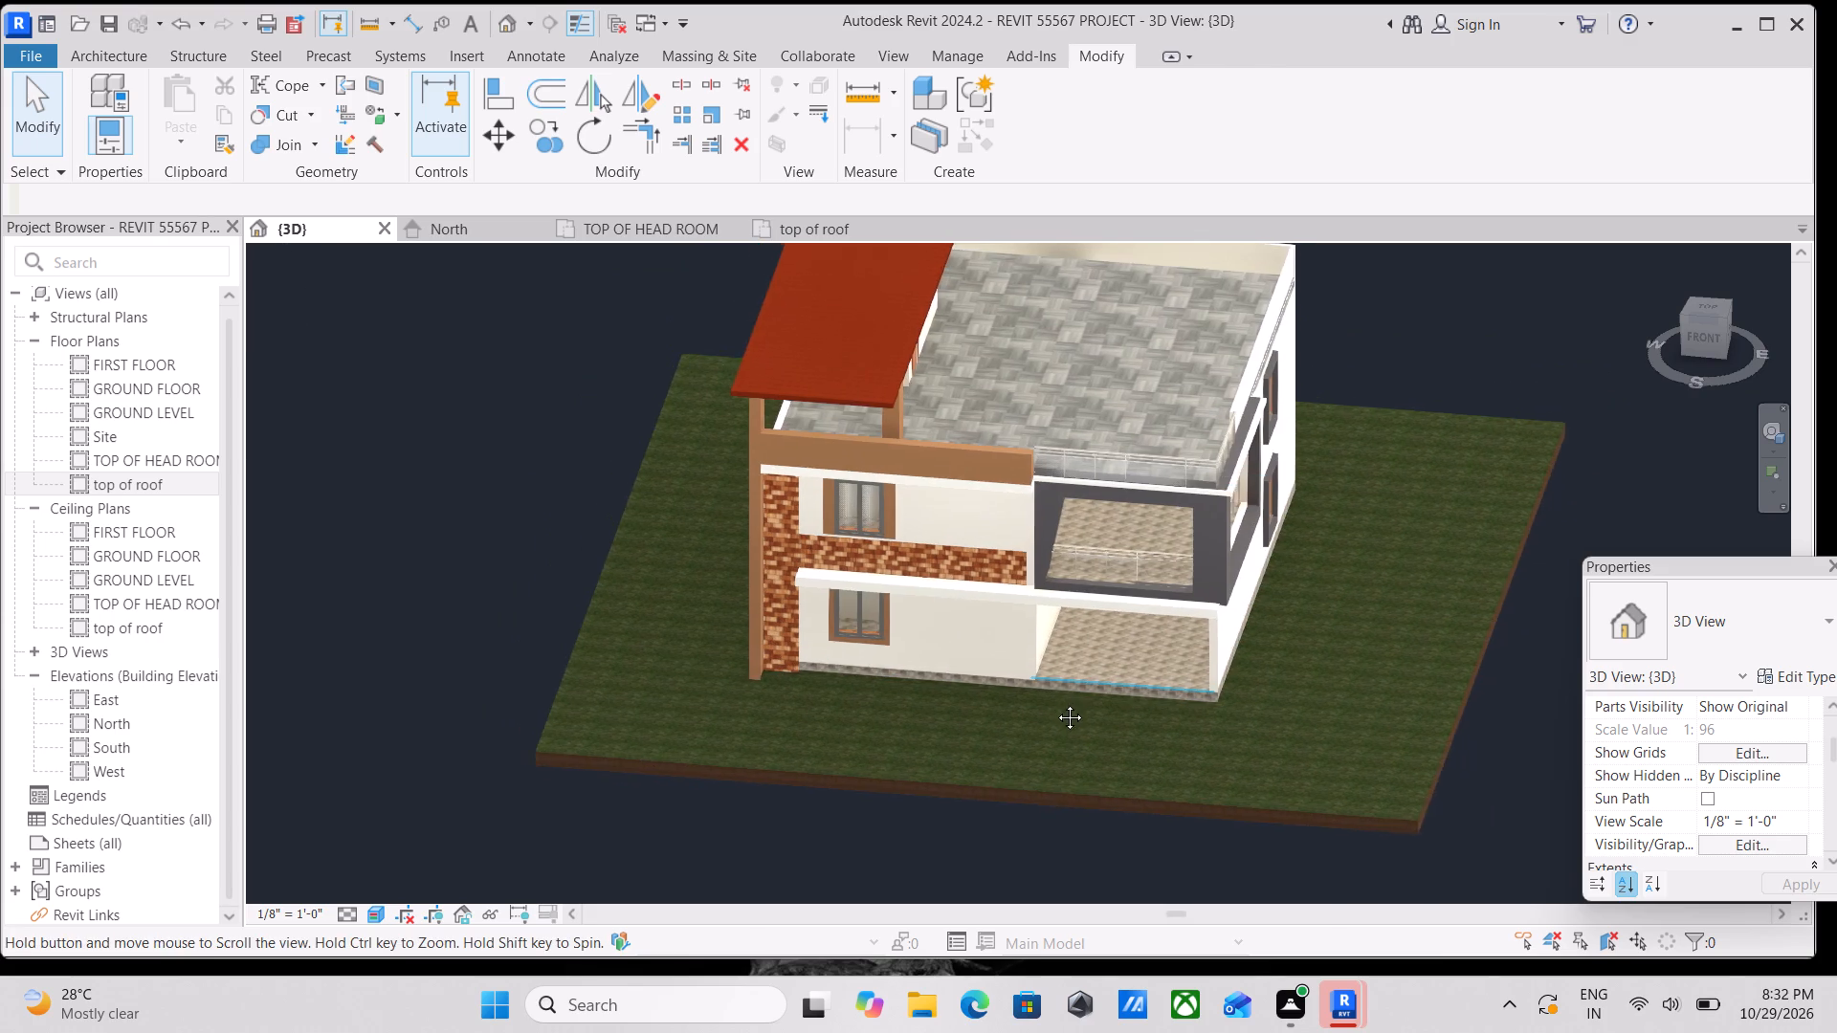
middle_click_drag(1055, 703, 1055, 706)
scroll(987, 655, "up", 5)
scroll(921, 631, "down", 1)
middle_click_drag(921, 631, 928, 648)
scroll(981, 627, "down", 1)
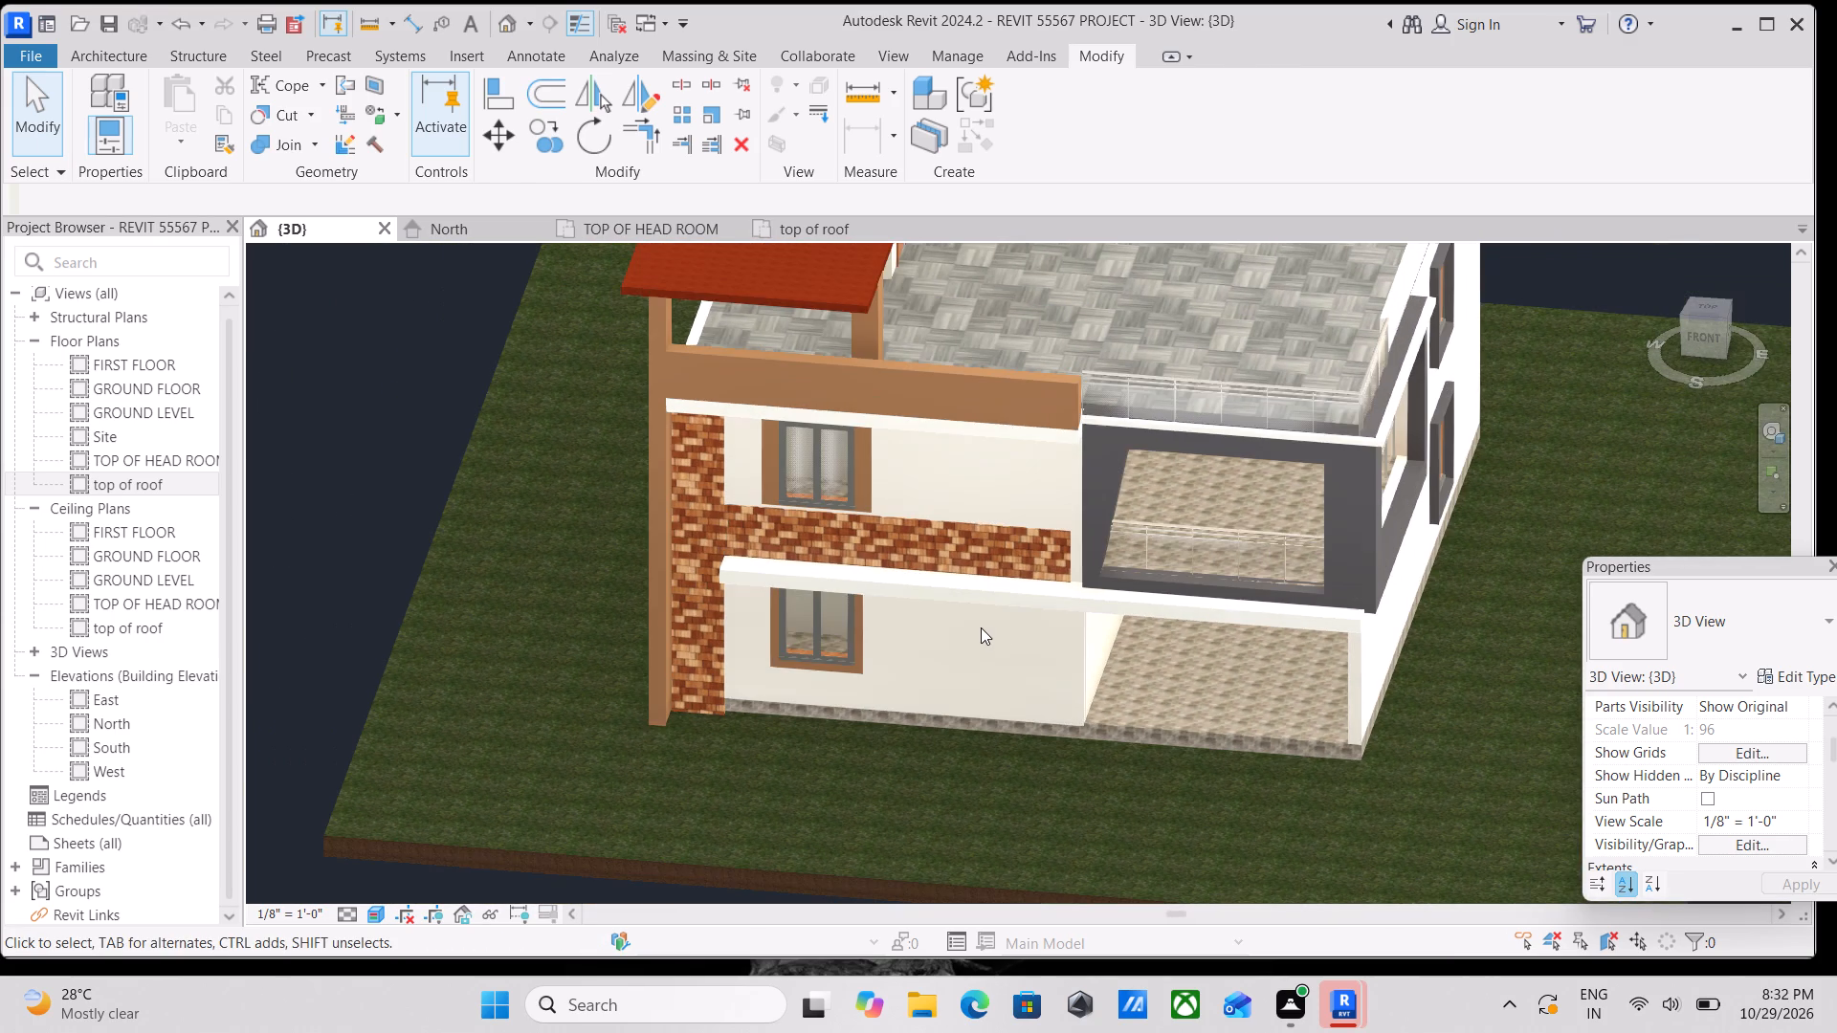
middle_click_drag(981, 627, 981, 671)
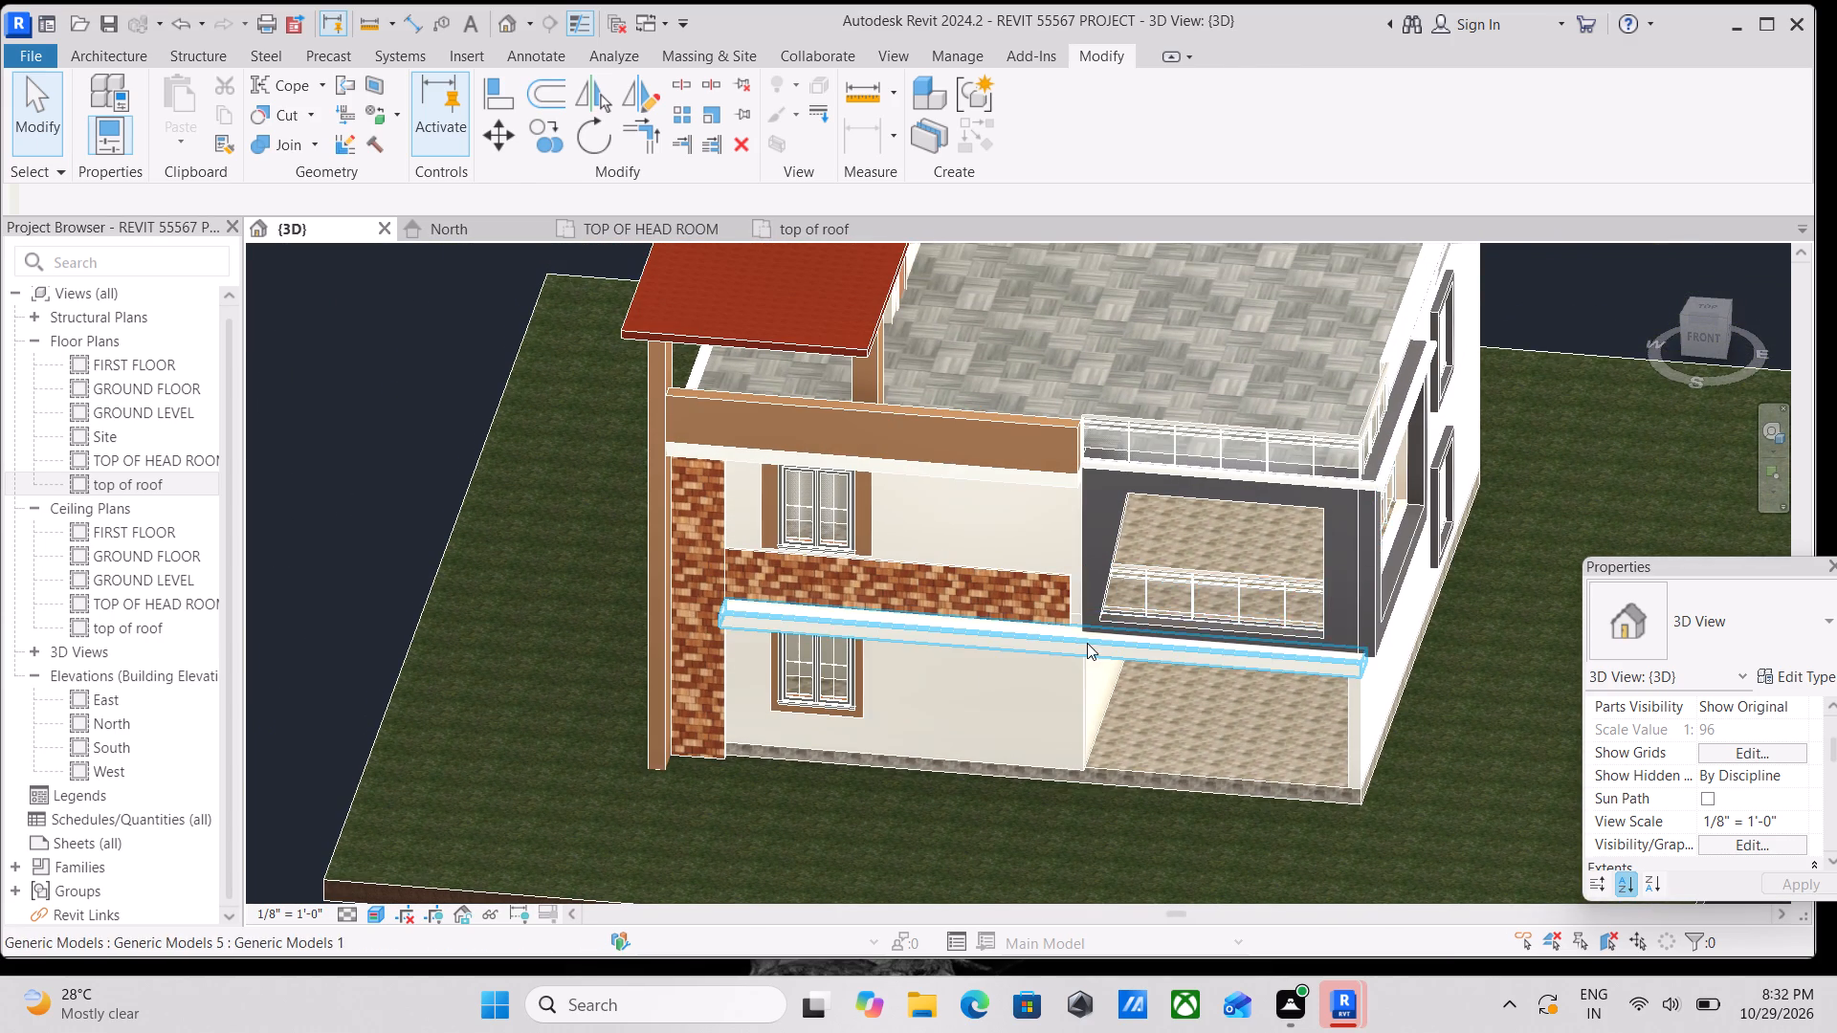
middle_click_drag(1083, 643, 1041, 632)
scroll(1159, 676, "up", 4)
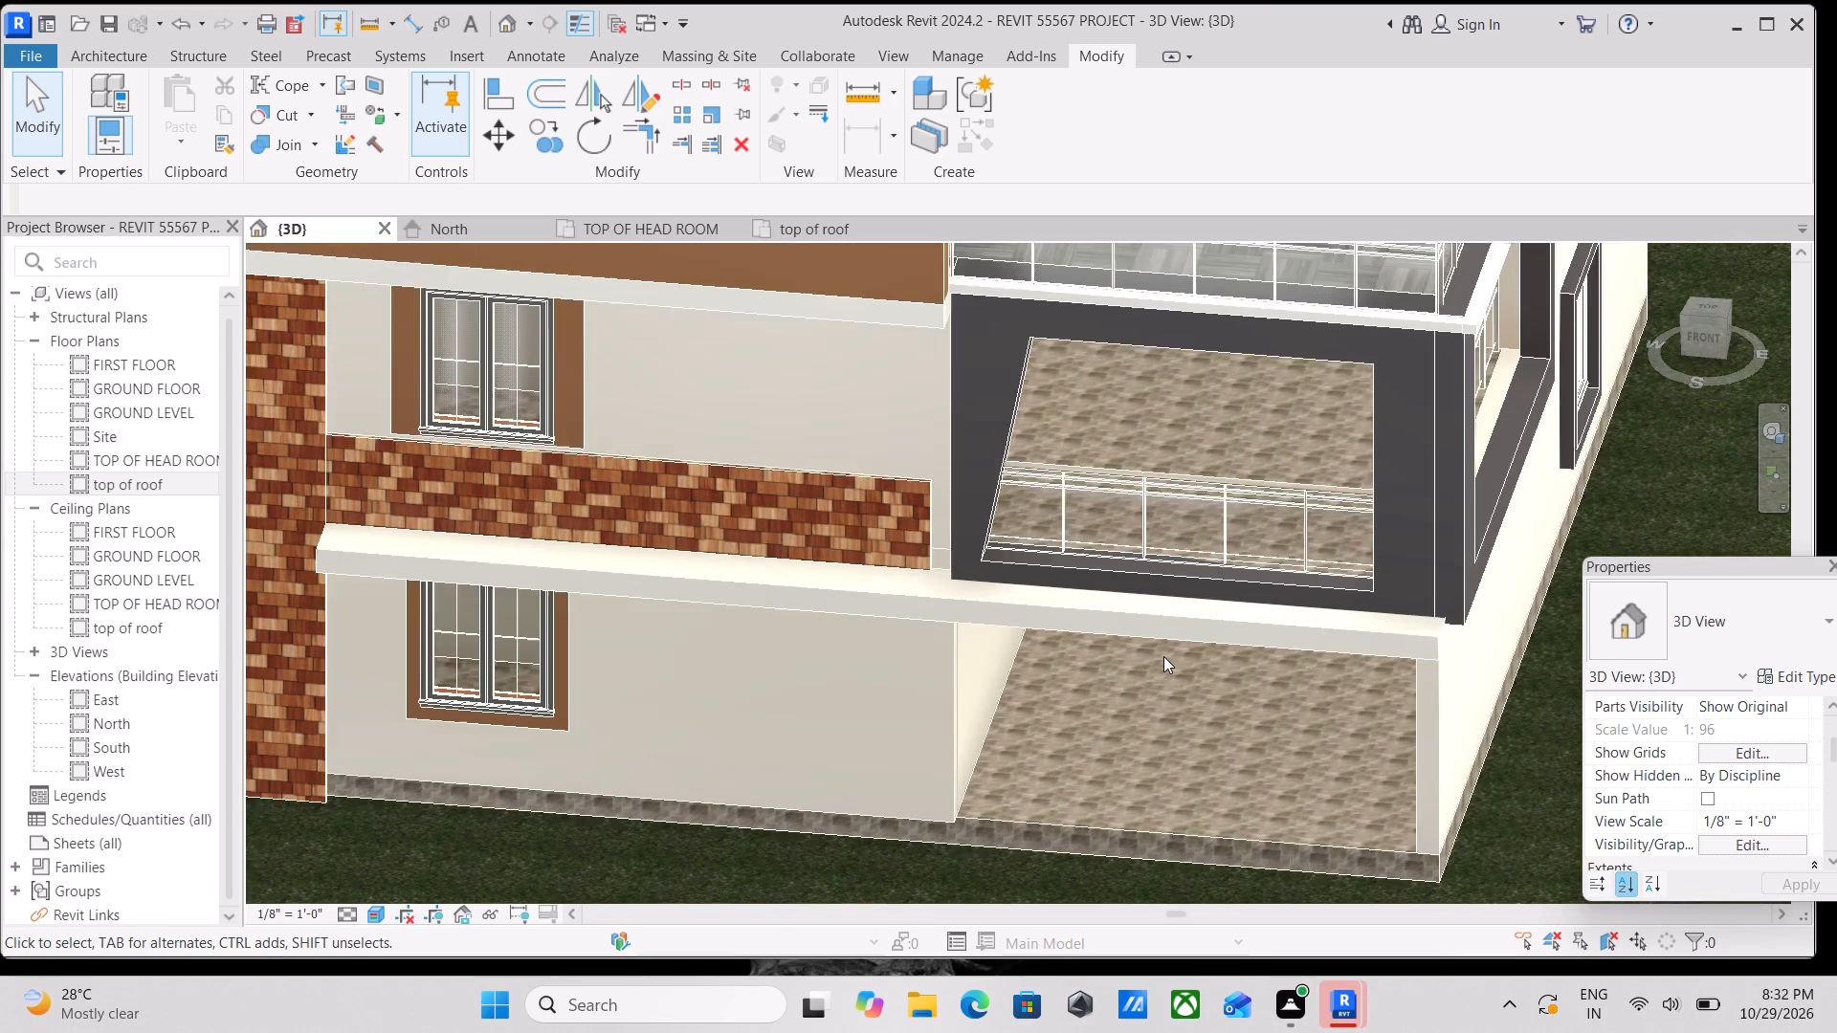
scroll(1163, 656, "down", 1)
middle_click_drag(1170, 649, 1057, 628, "shift")
middle_click_drag(1162, 648, 800, 648)
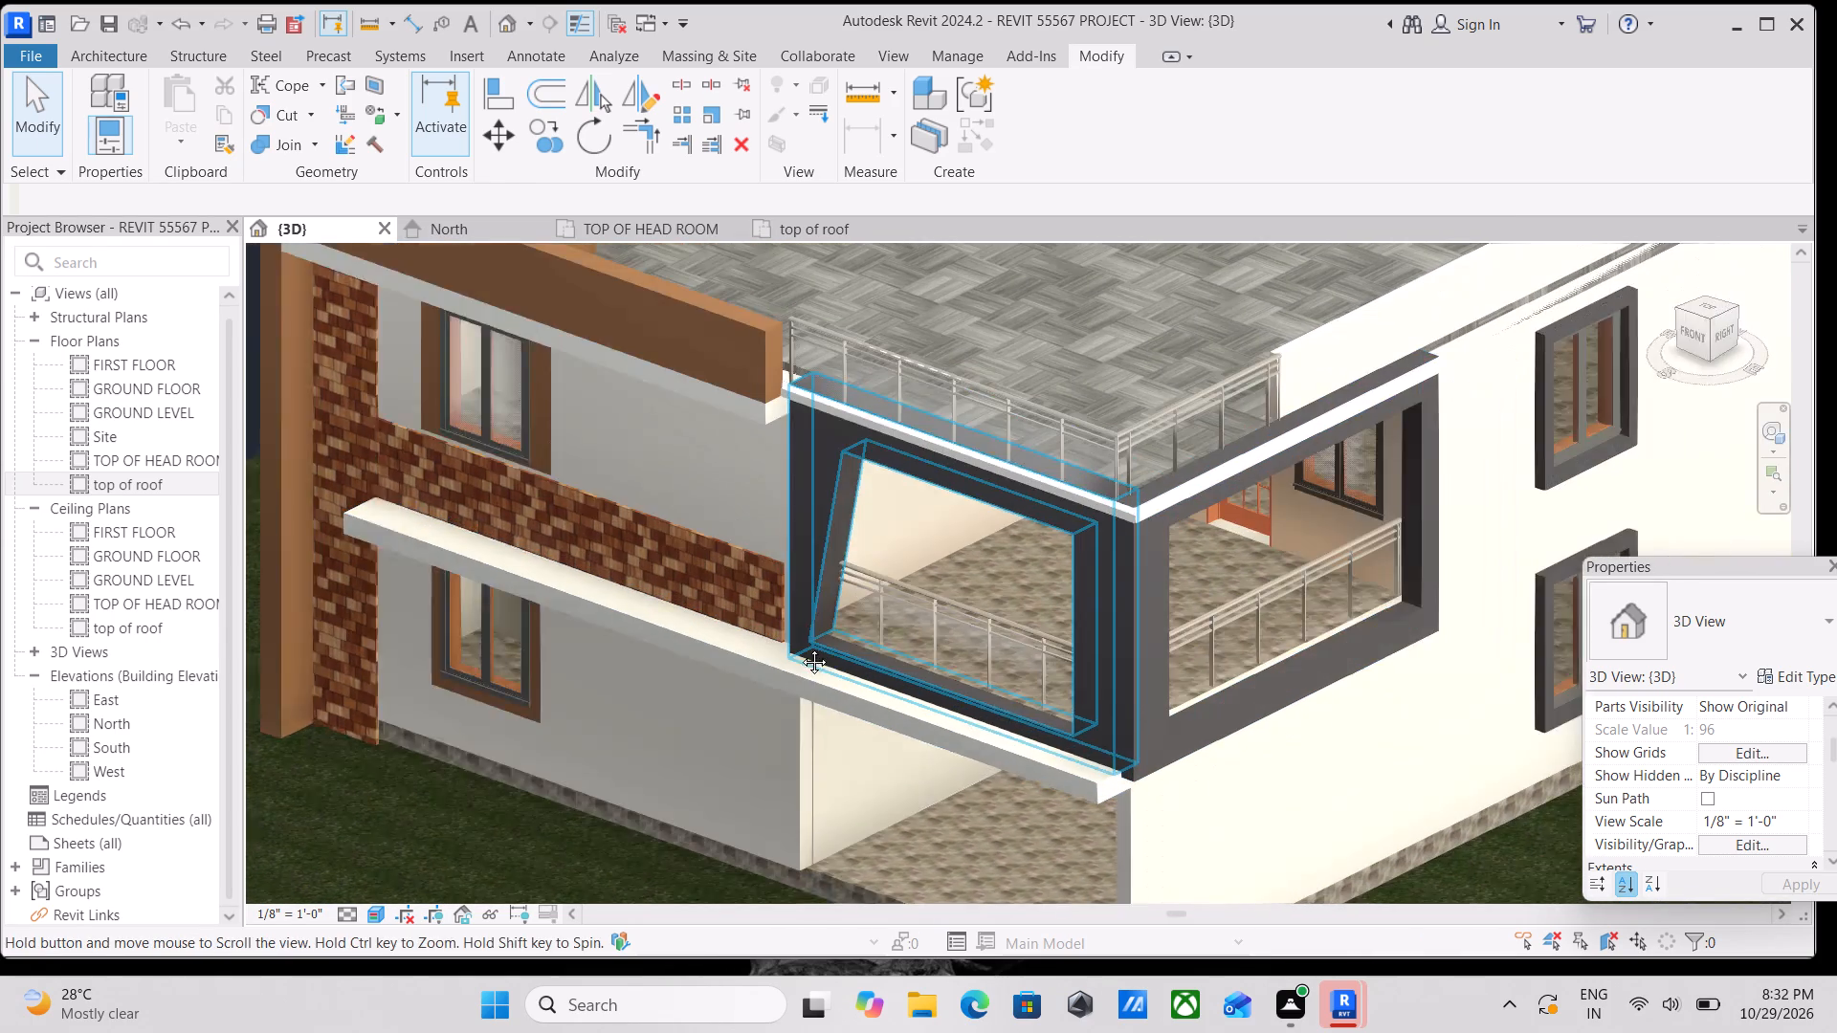
middle_click_drag(800, 648, 686, 648)
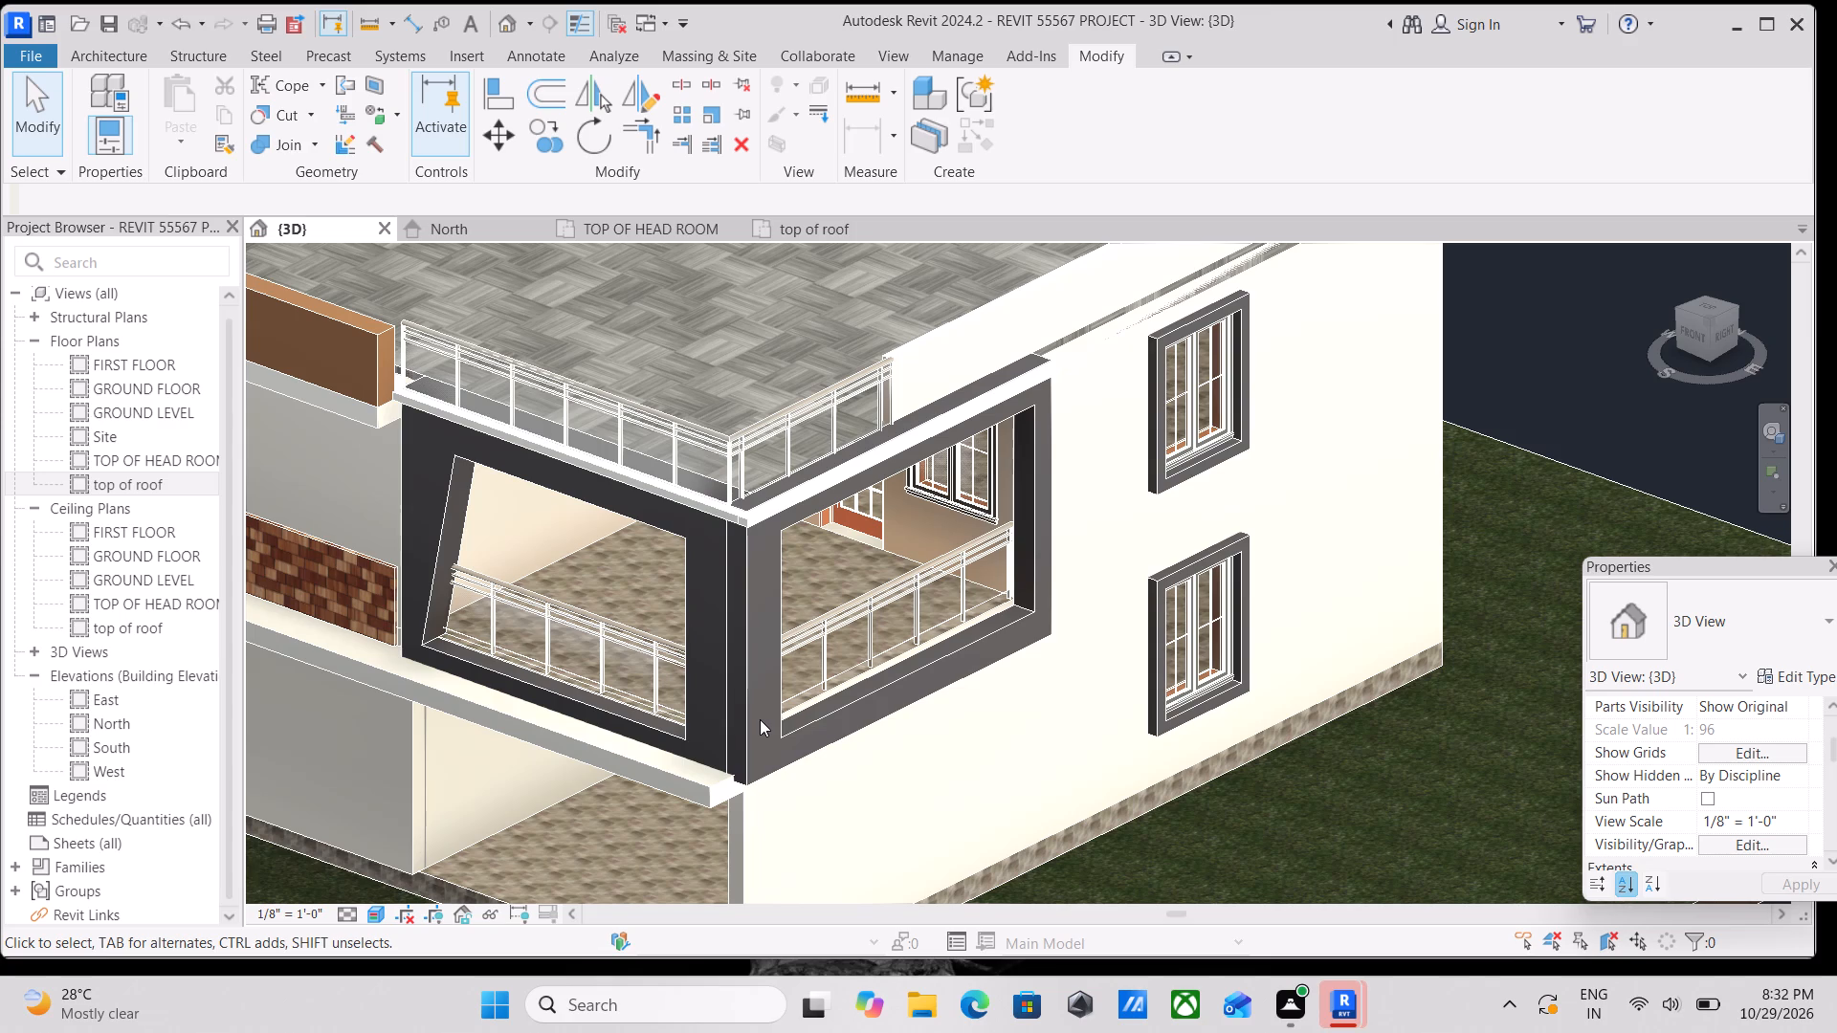
Examine the whole house and its side wall with the balcony opening and two stacked windows.
scroll(735, 628, "down", 3)
scroll(891, 605, "down", 3)
scroll(1083, 591, "down", 1)
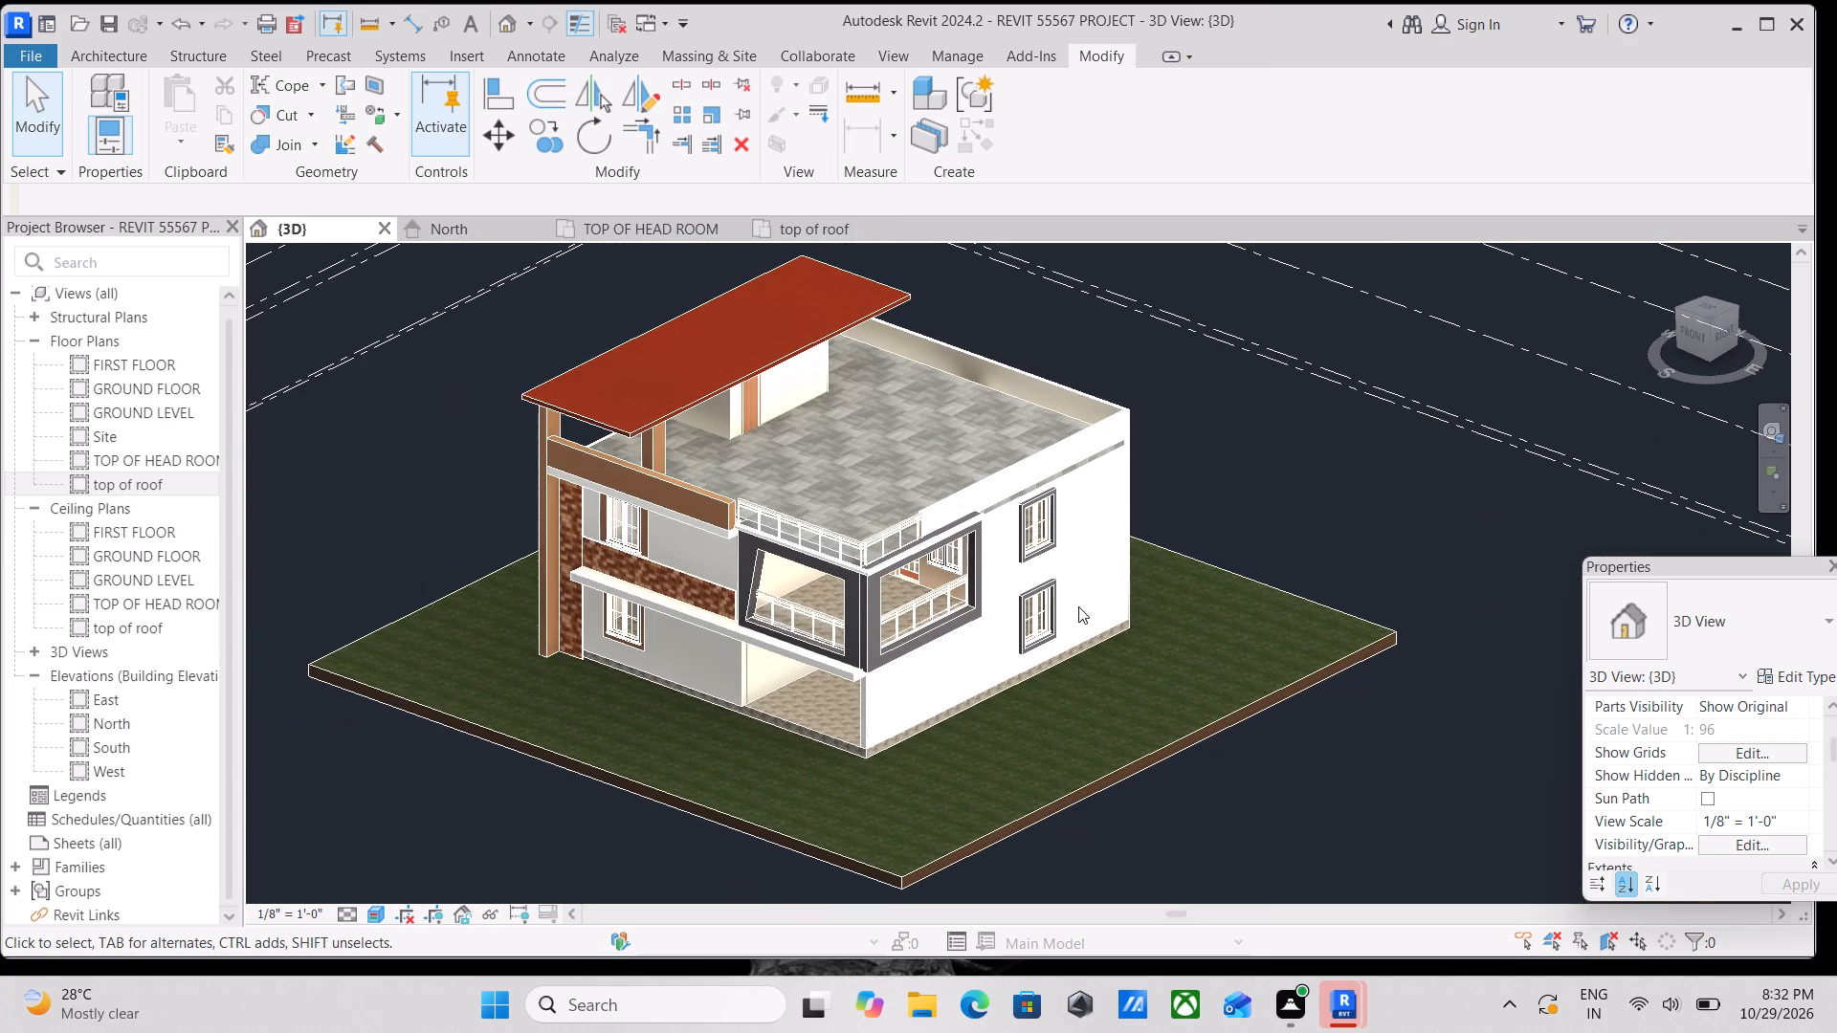
middle_click_drag(1078, 606, 1006, 503, "shift")
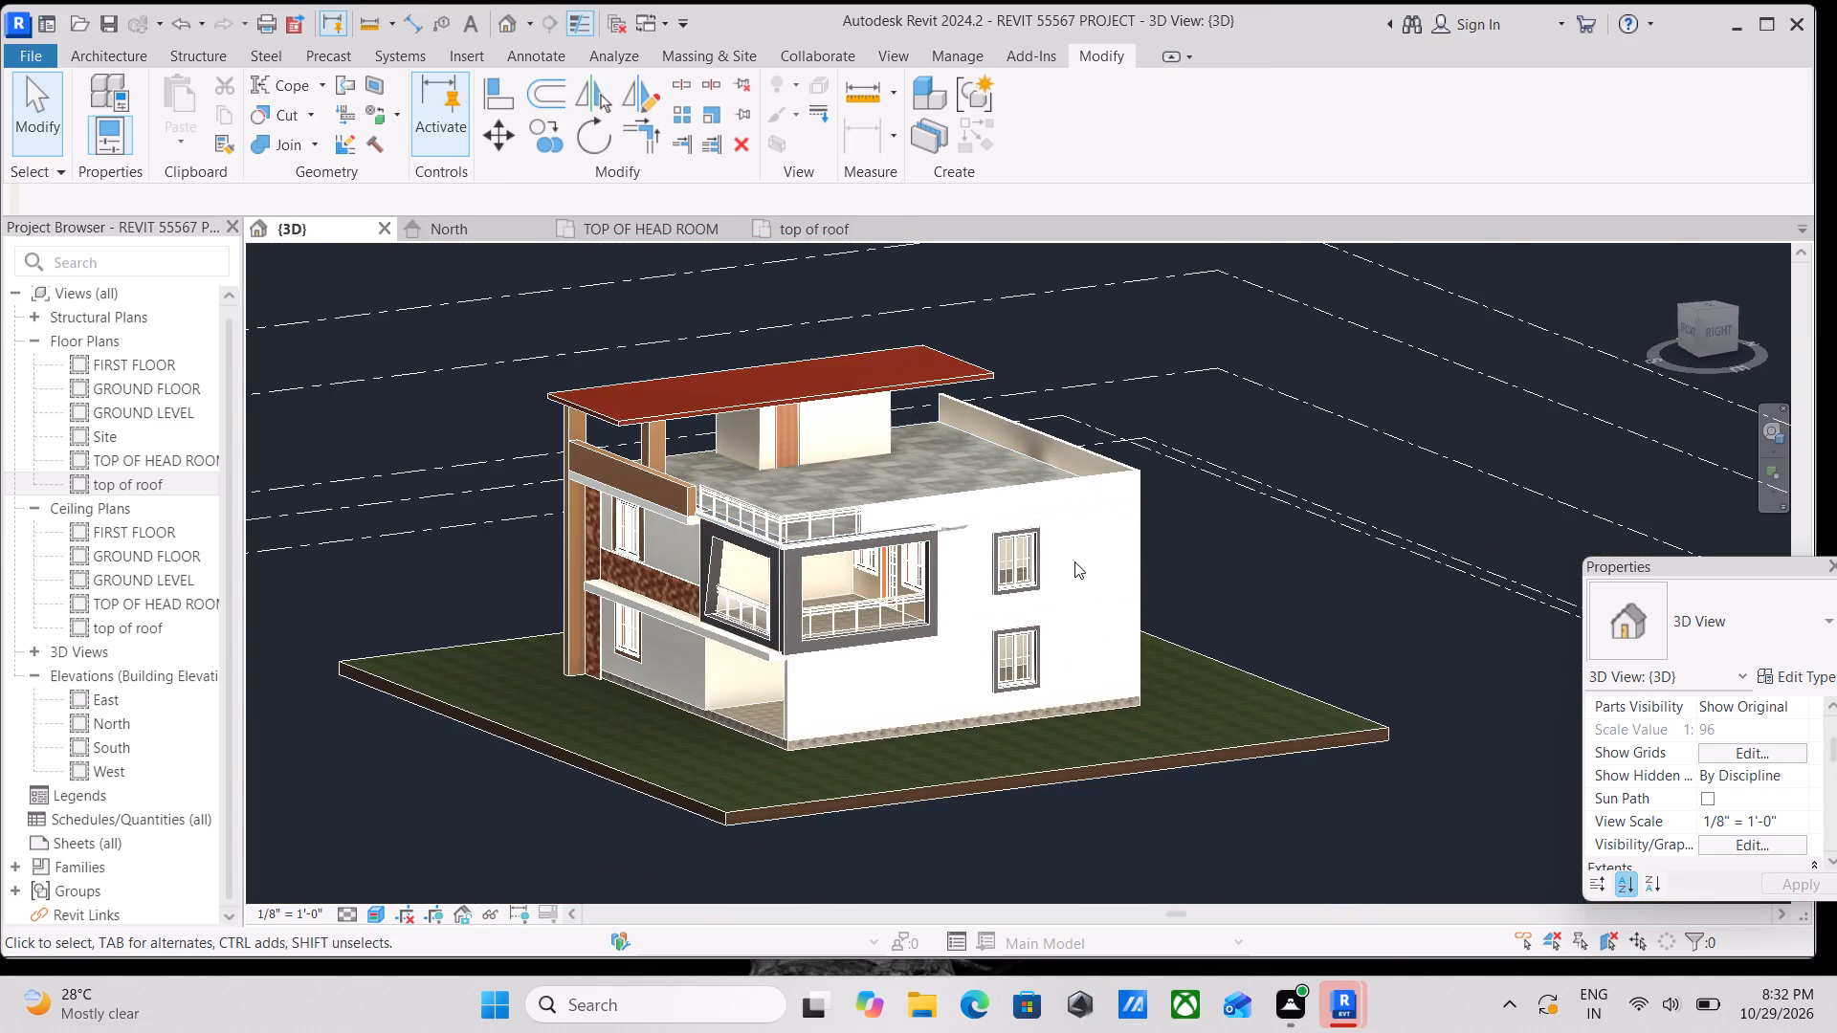
middle_click_drag(1107, 581, 994, 604, "shift")
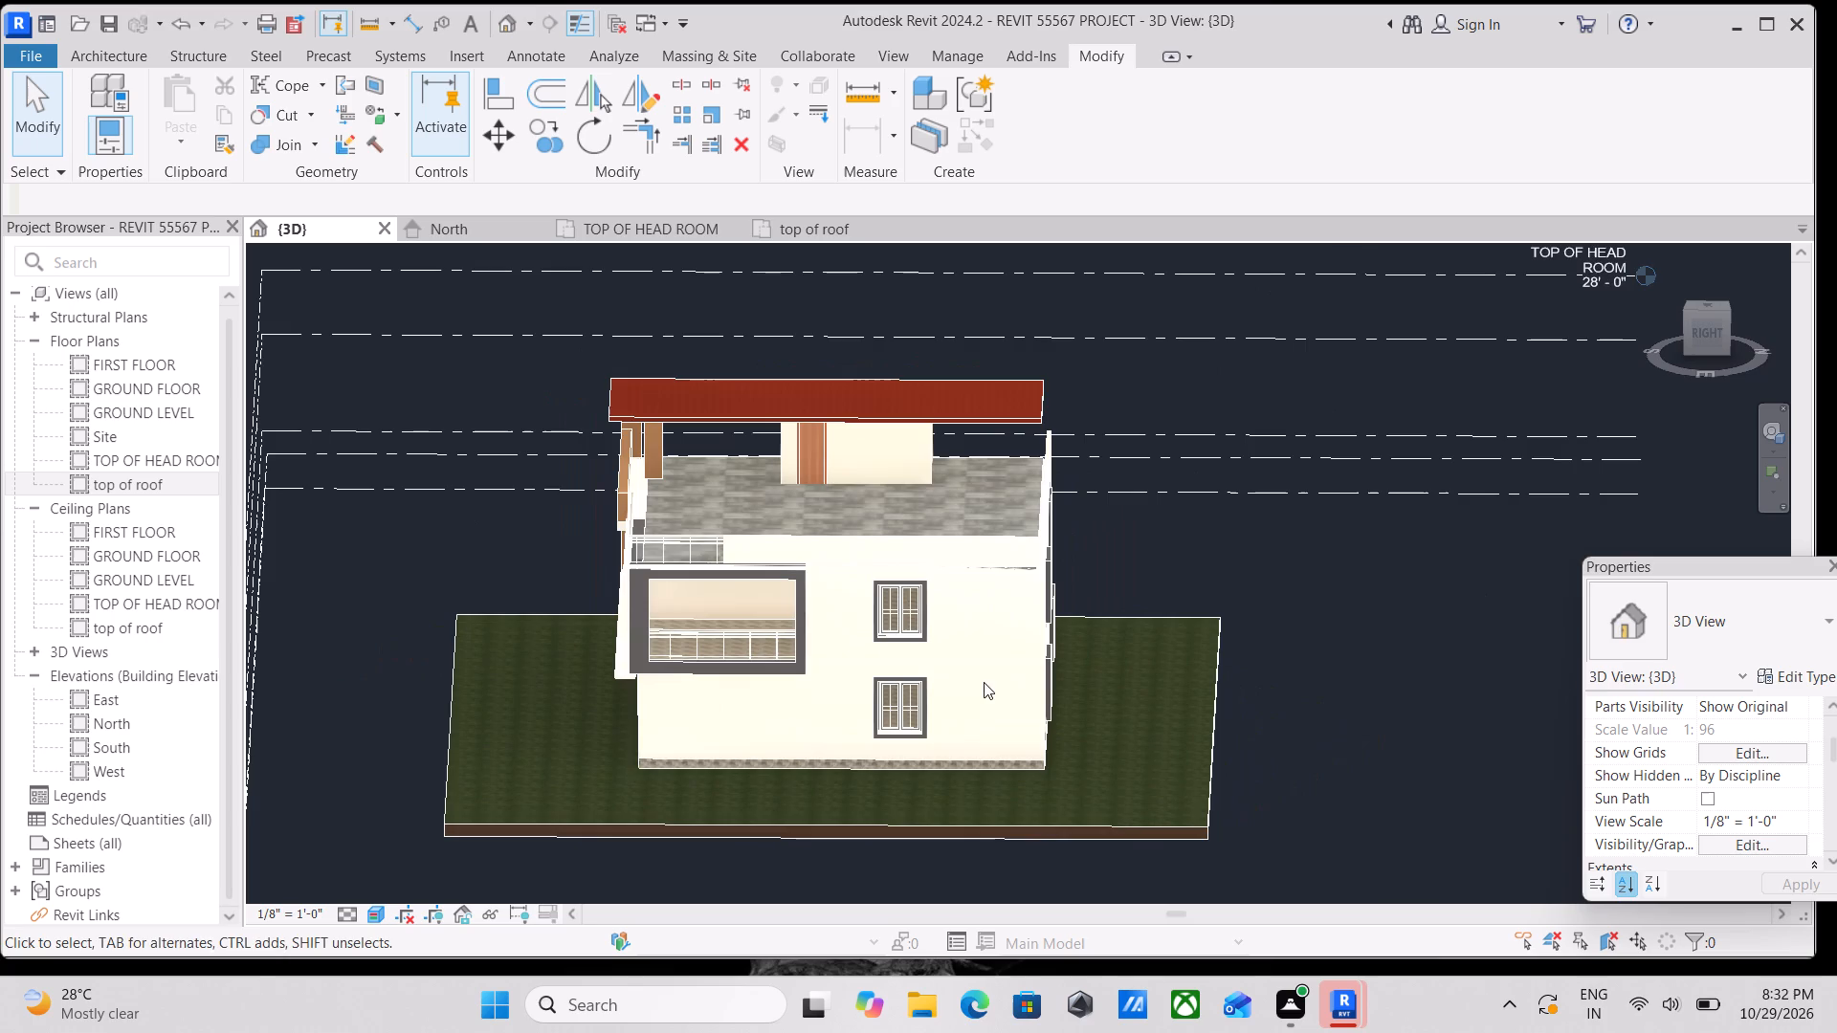
scroll(936, 679, "up", 5)
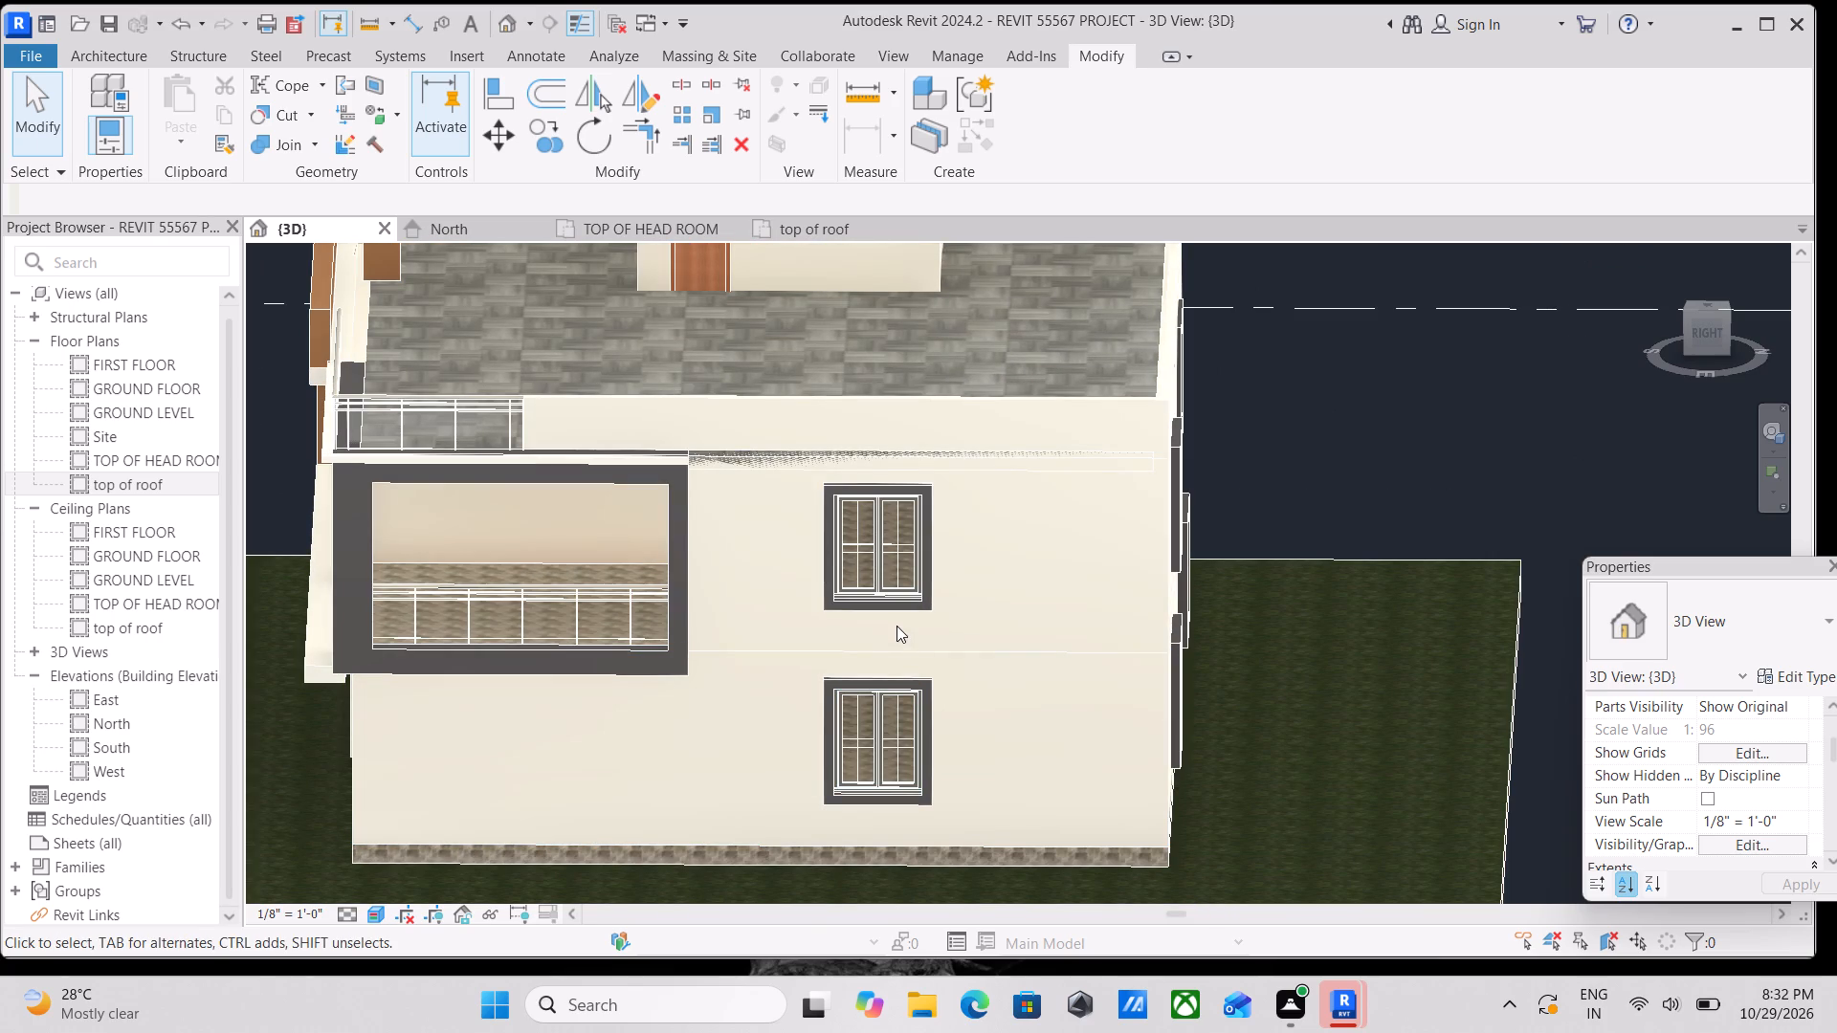
middle_click_drag(876, 622, 943, 692, "shift")
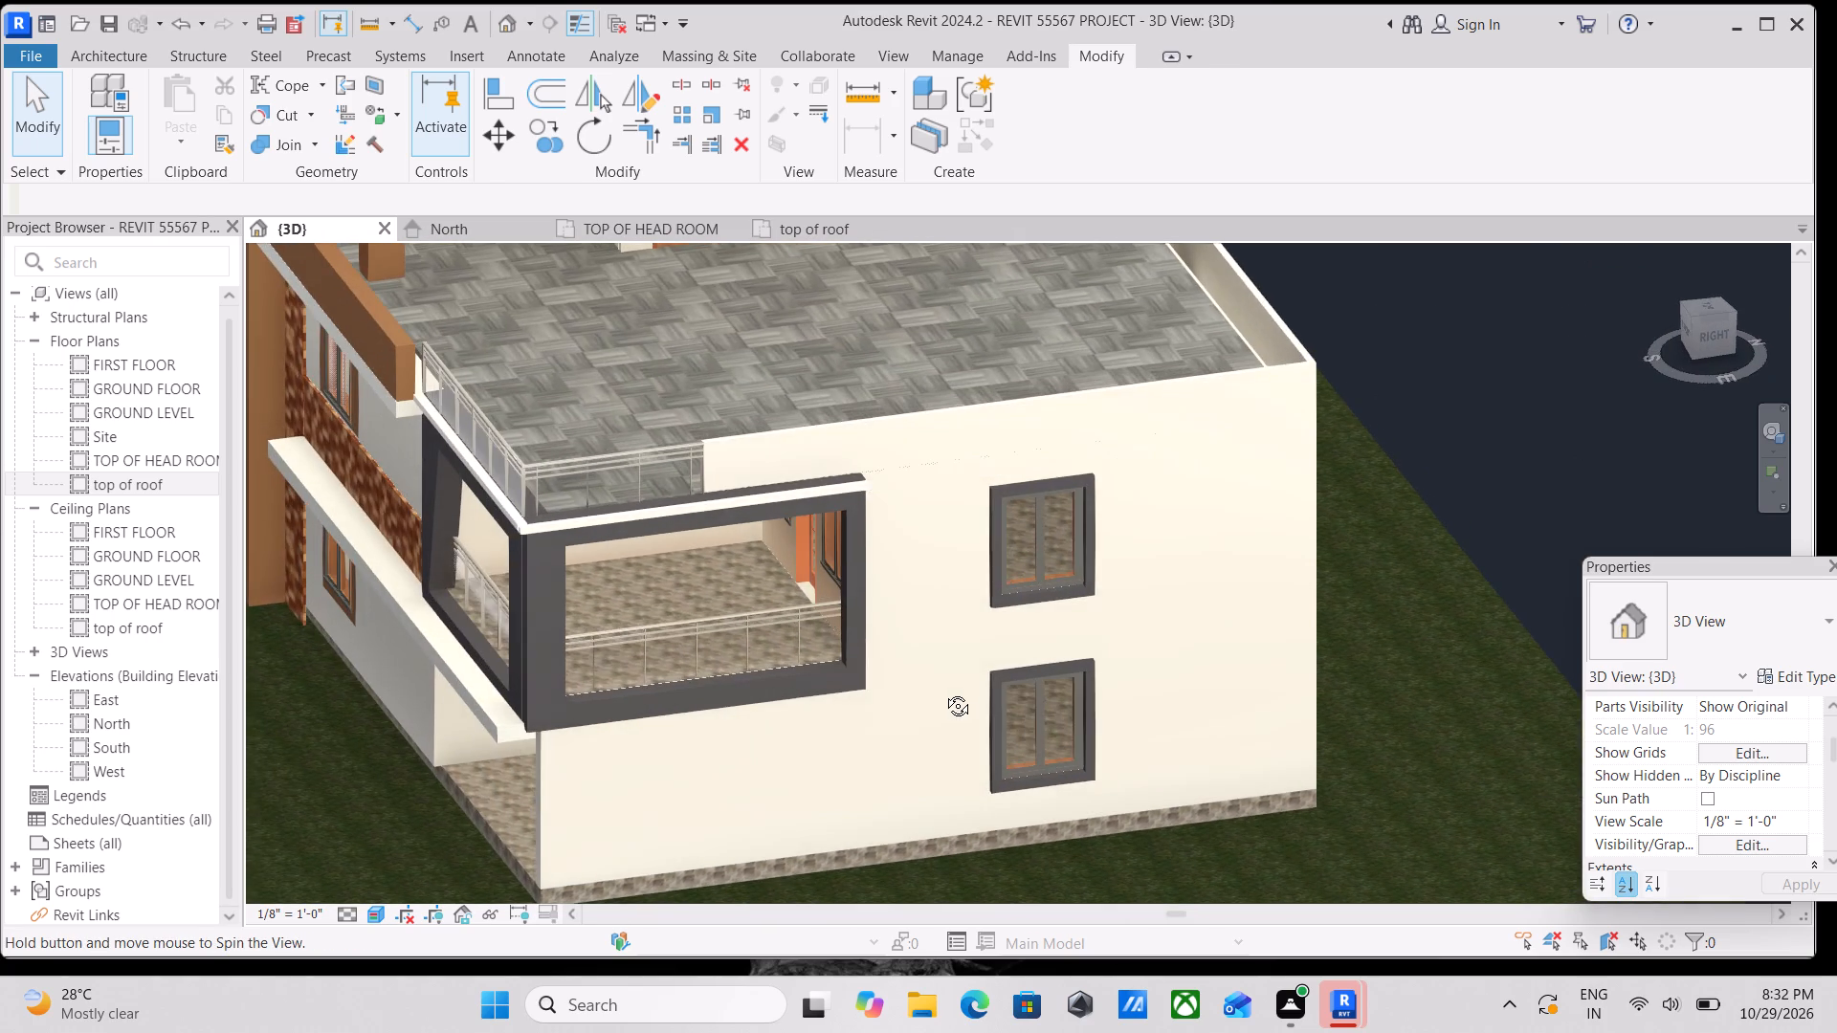
middle_click_drag(943, 692, 883, 688, "shift")
middle_click_drag(893, 634, 948, 680)
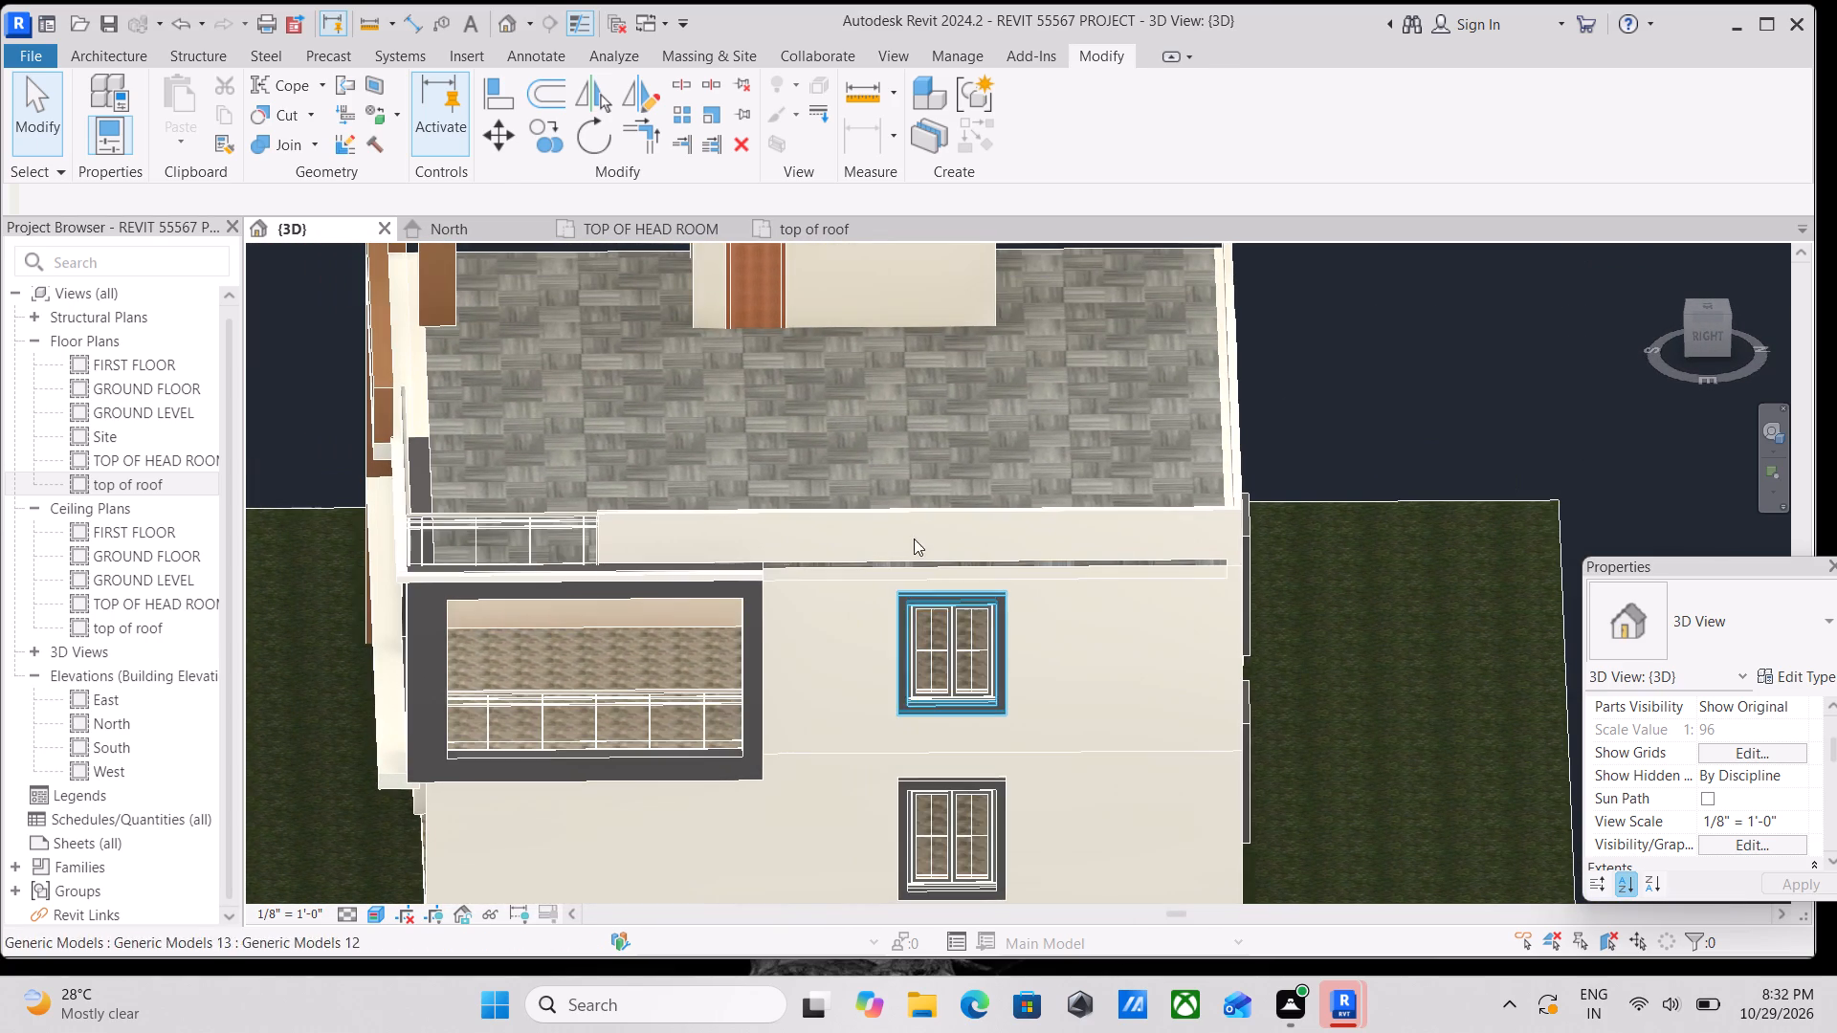
Start a new in-place component in the Generic Models category and accept its default name.
left_click(121, 53)
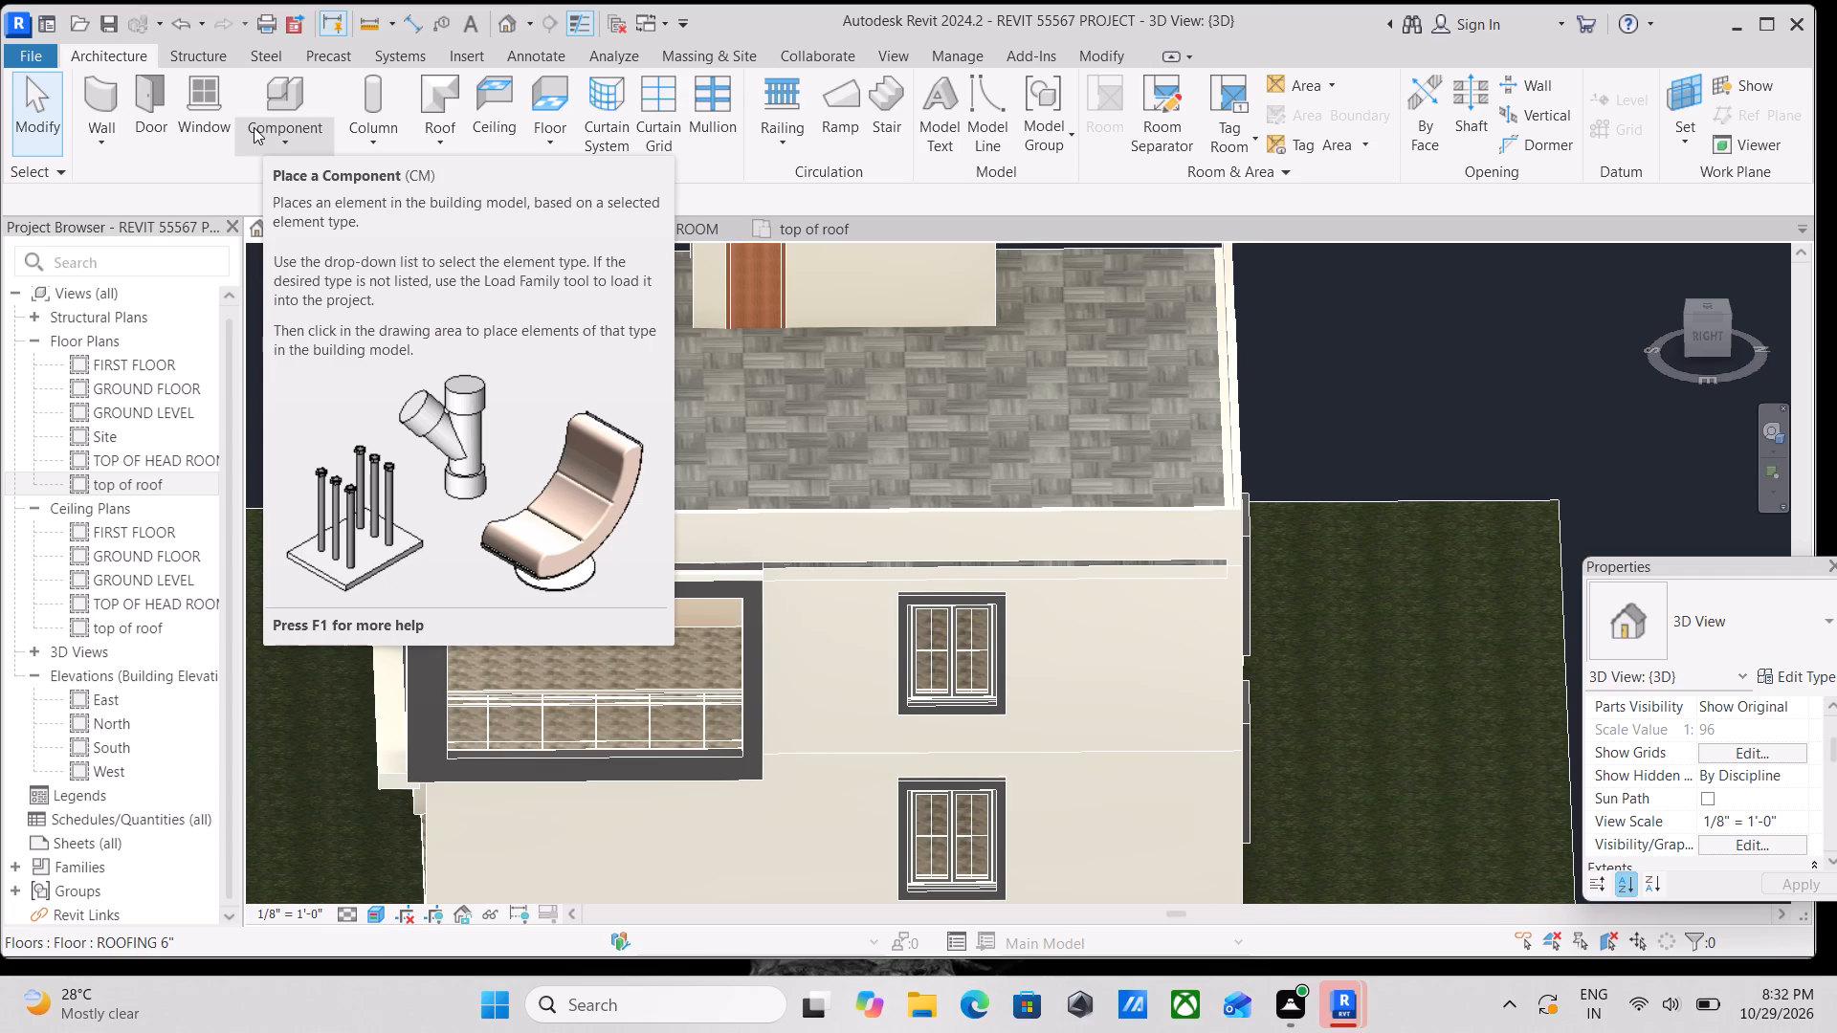
left_click(304, 151)
left_click(297, 247)
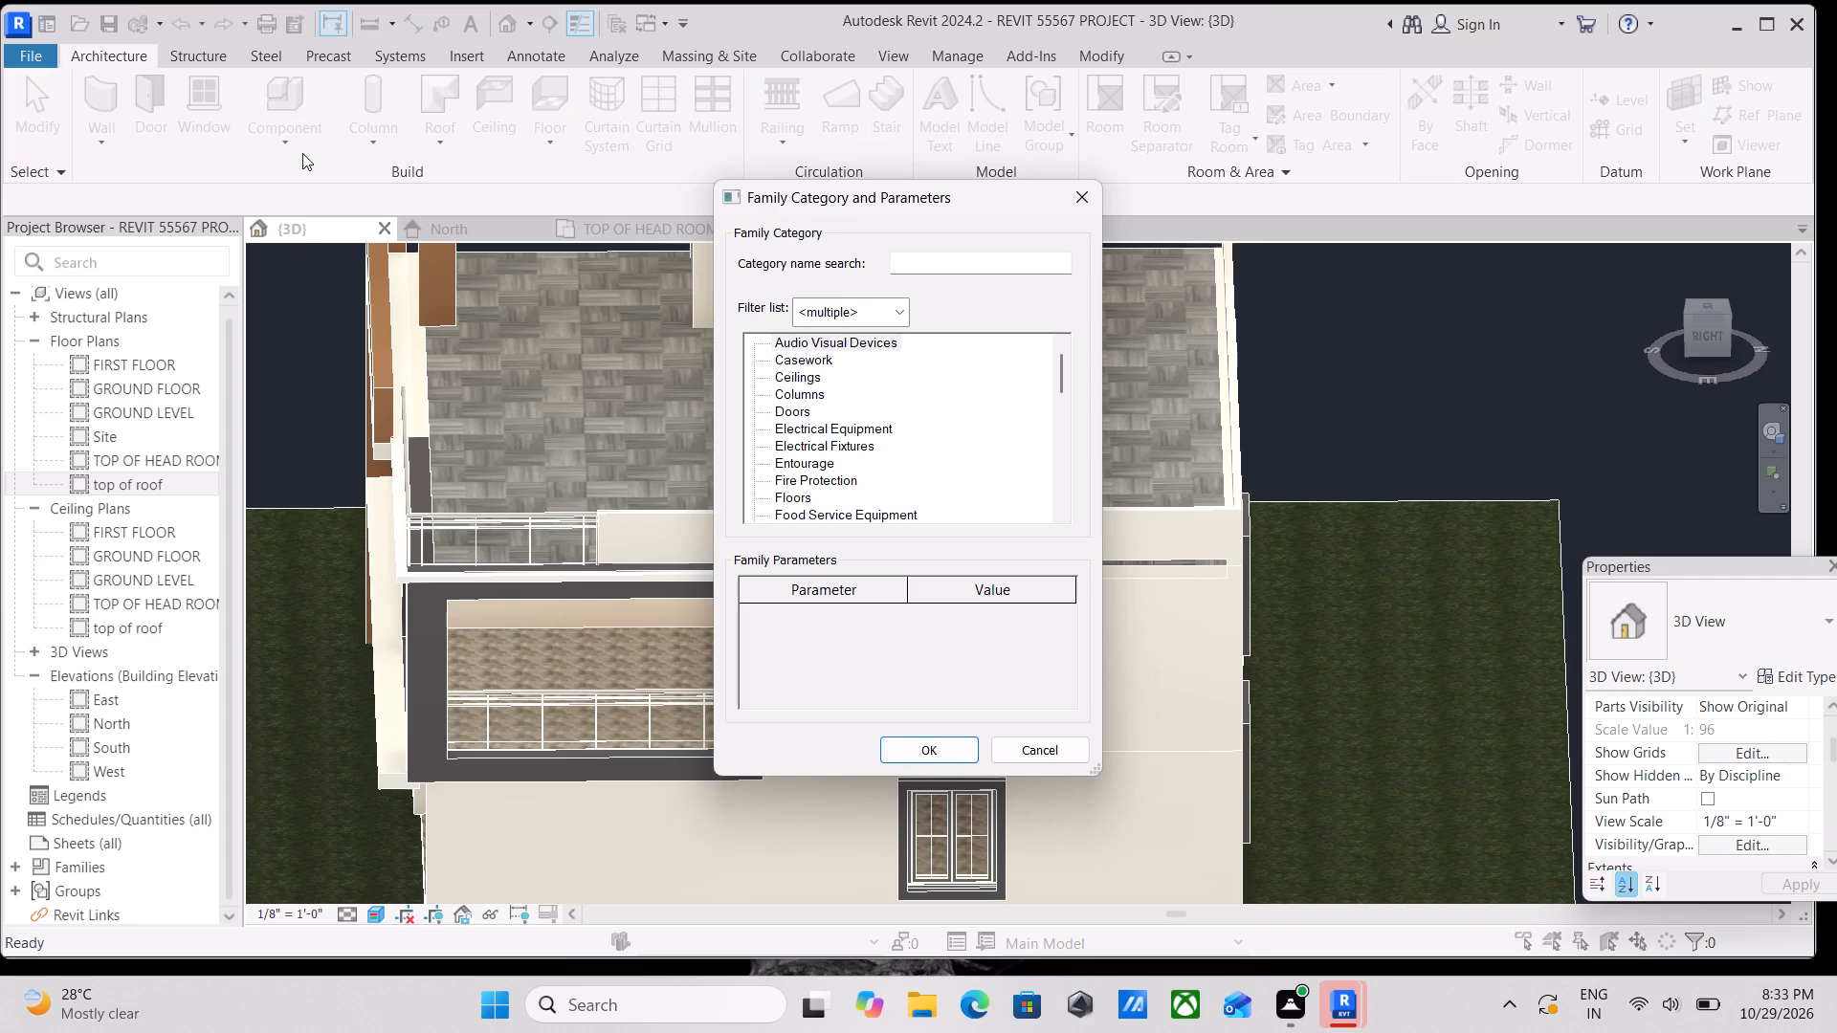
scroll(829, 434, "down", 2)
scroll(801, 523, "down", 1)
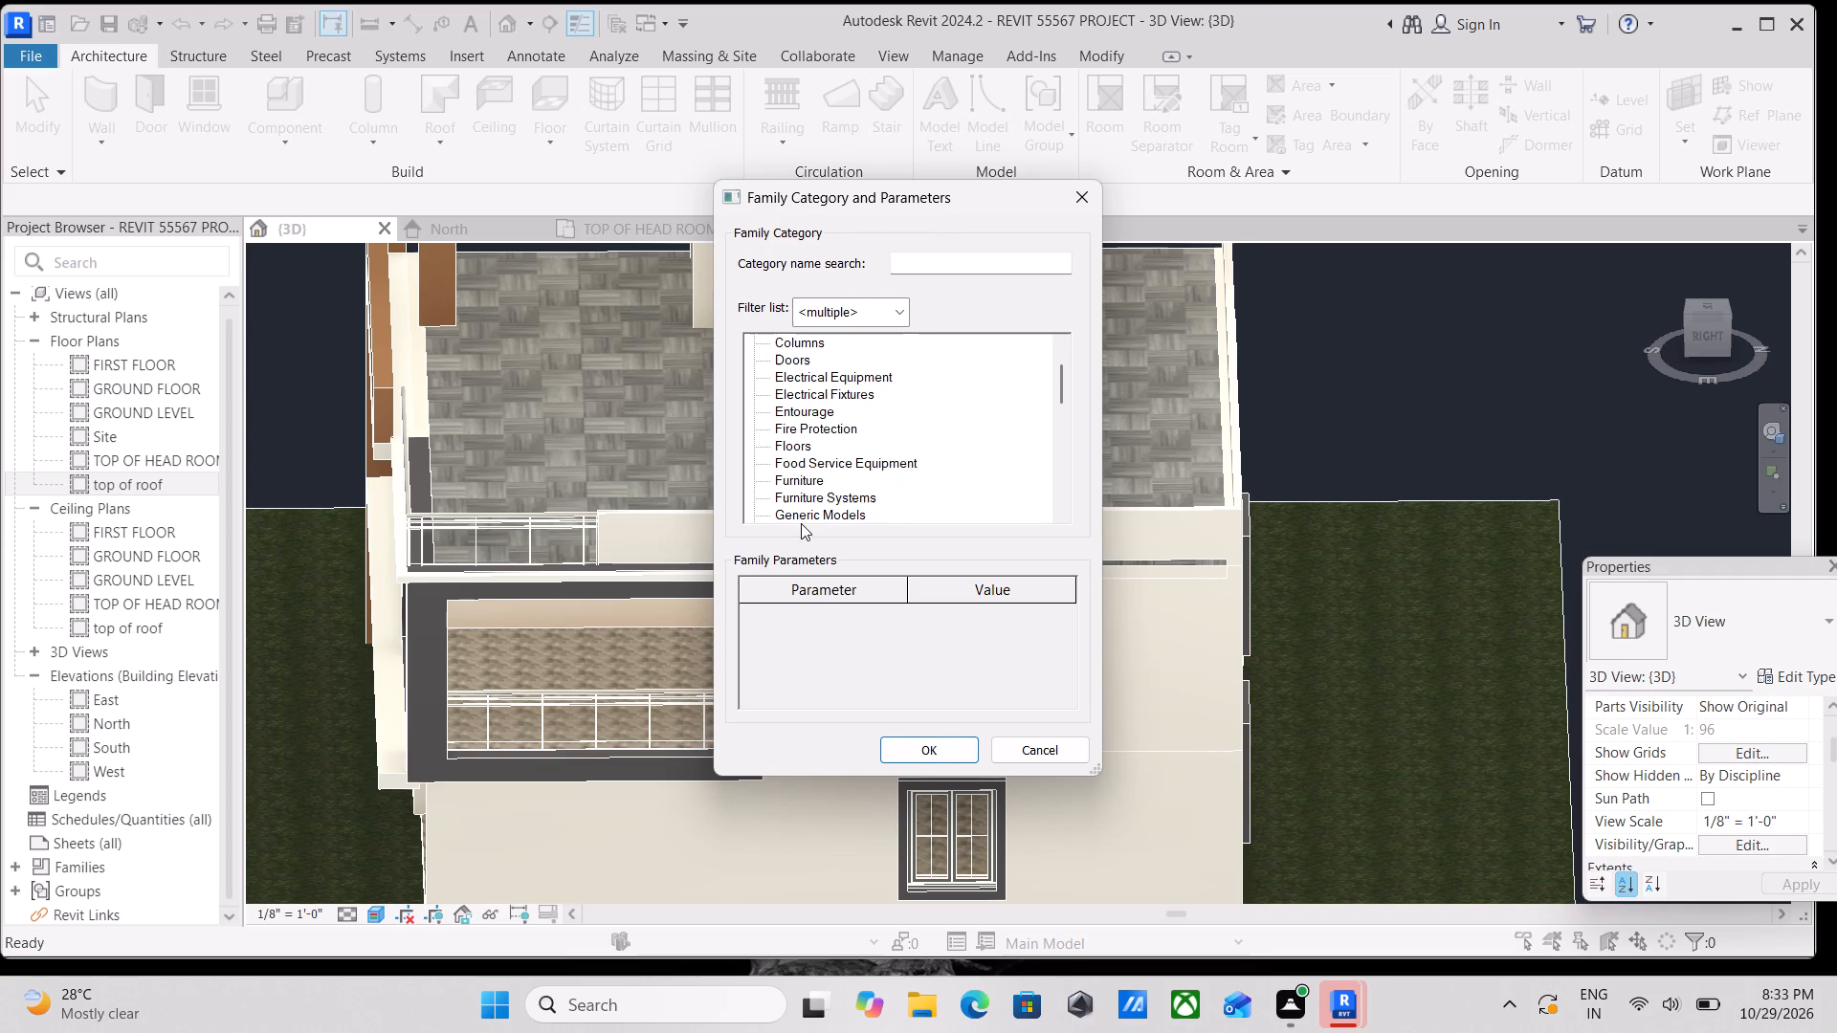
left_click(811, 509)
scroll(846, 527, "down", 1)
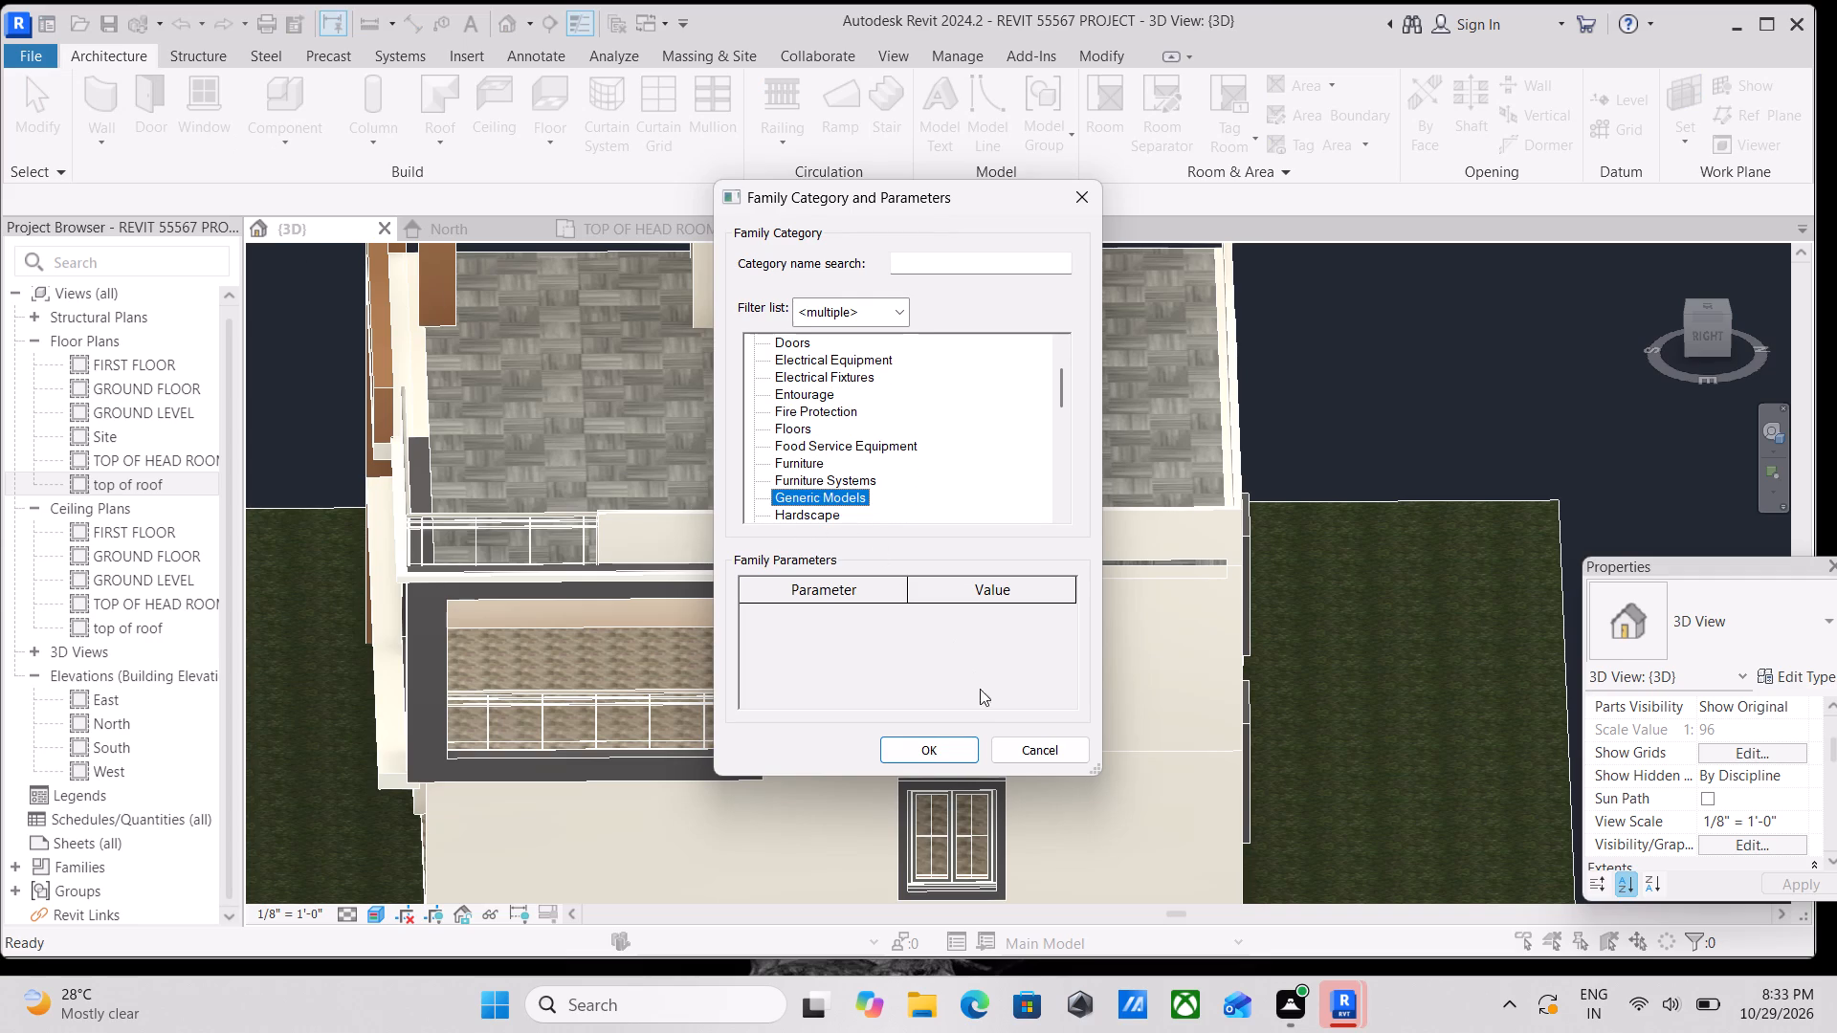
left_click(927, 738)
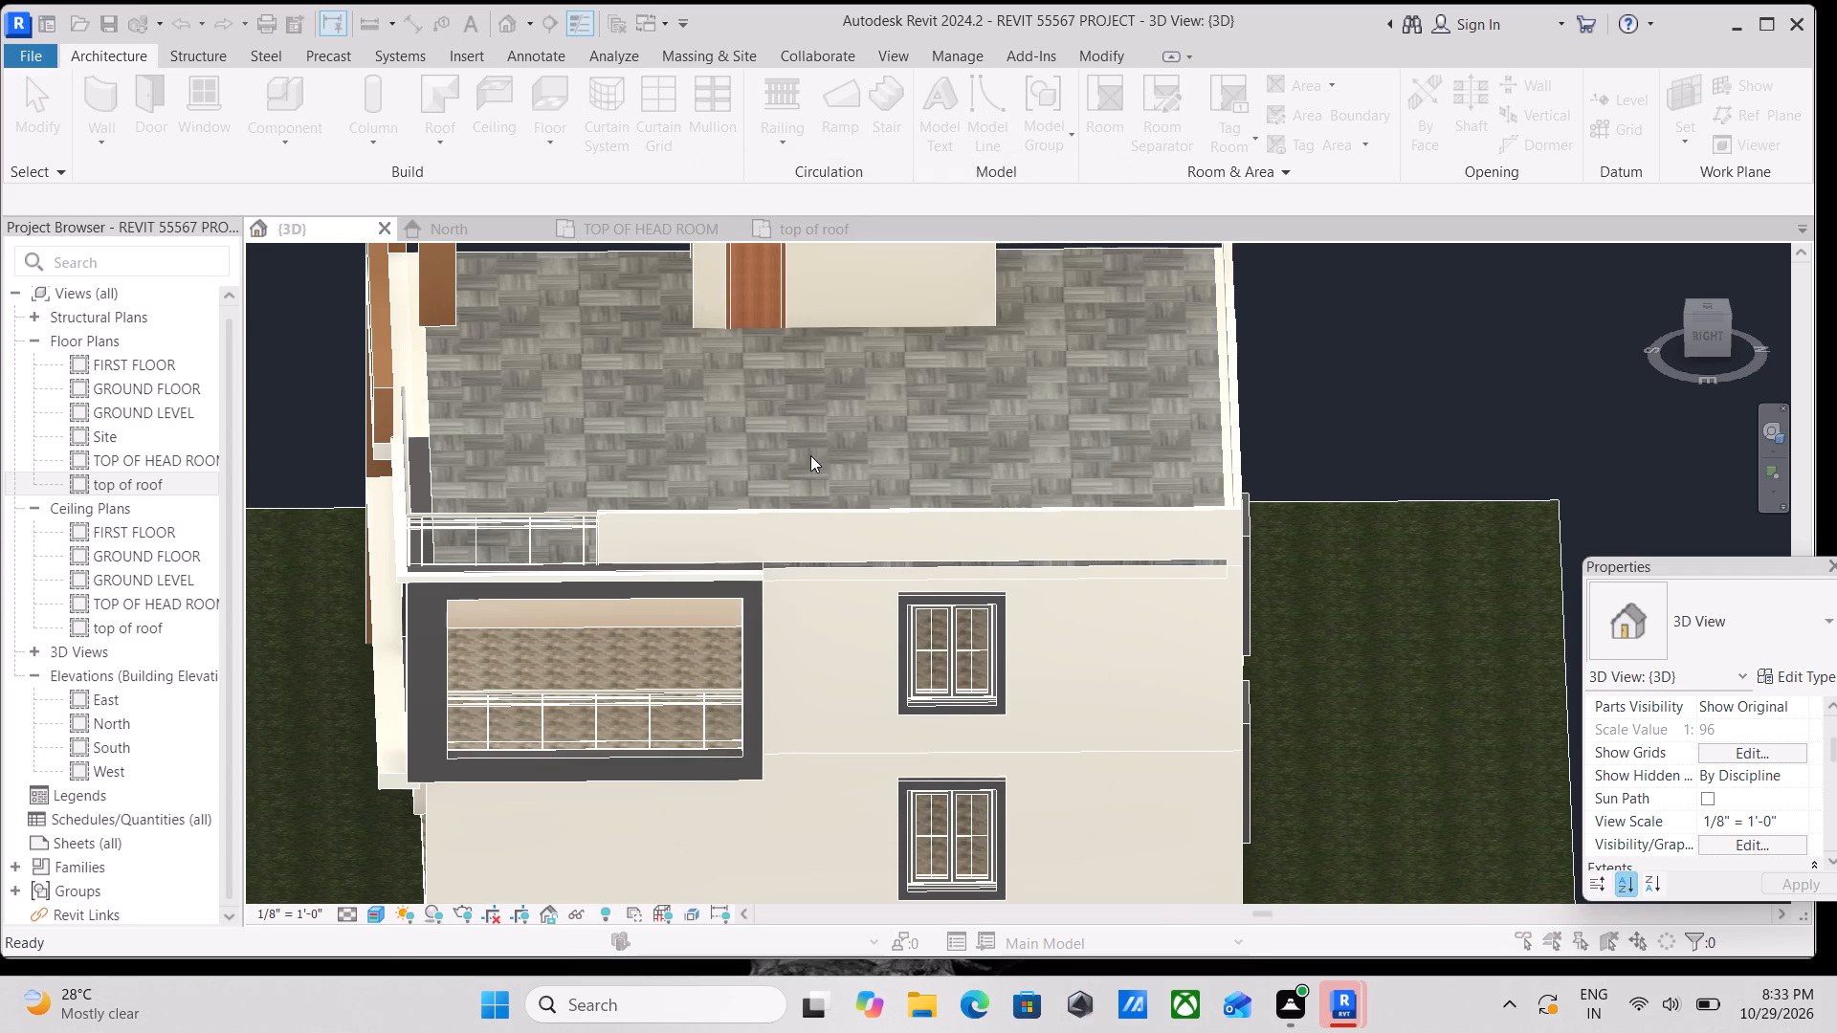
scroll(843, 619, "up", 2)
left_click(877, 532)
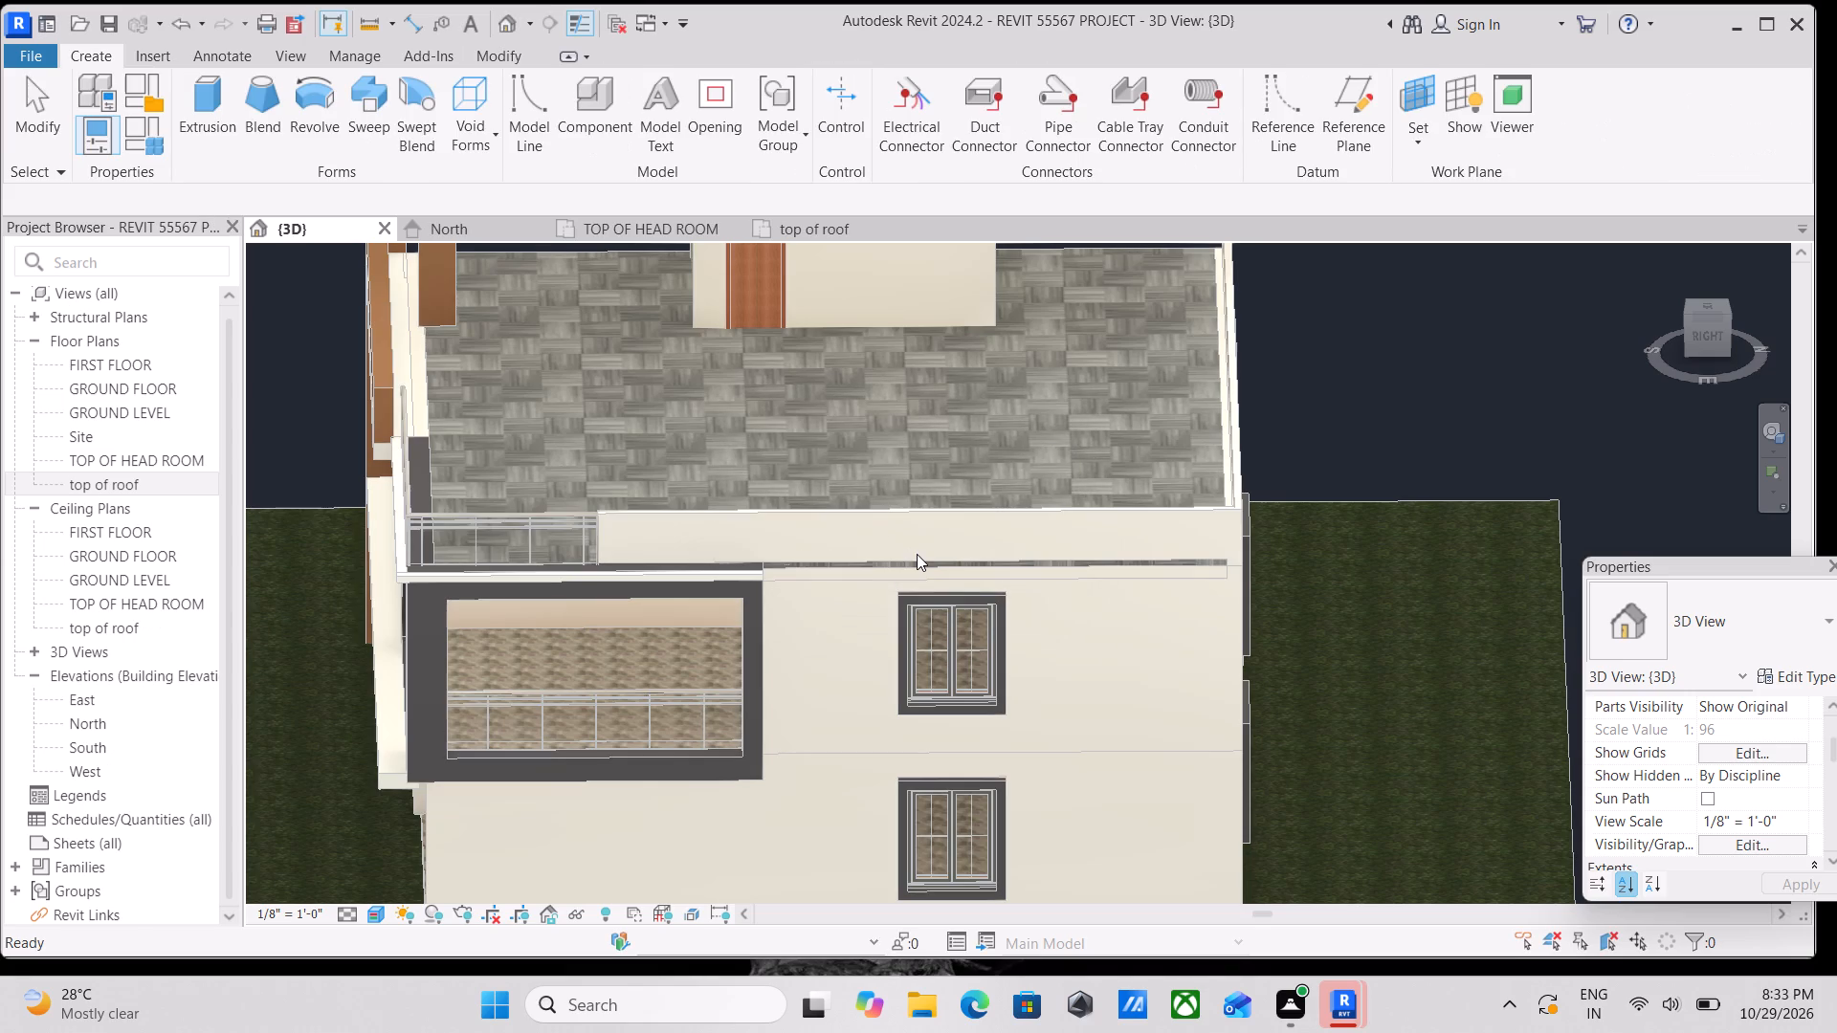
Set the work plane by picking the outer face of the parapet wall above the side windows.
middle_click_drag(917, 551, 877, 480)
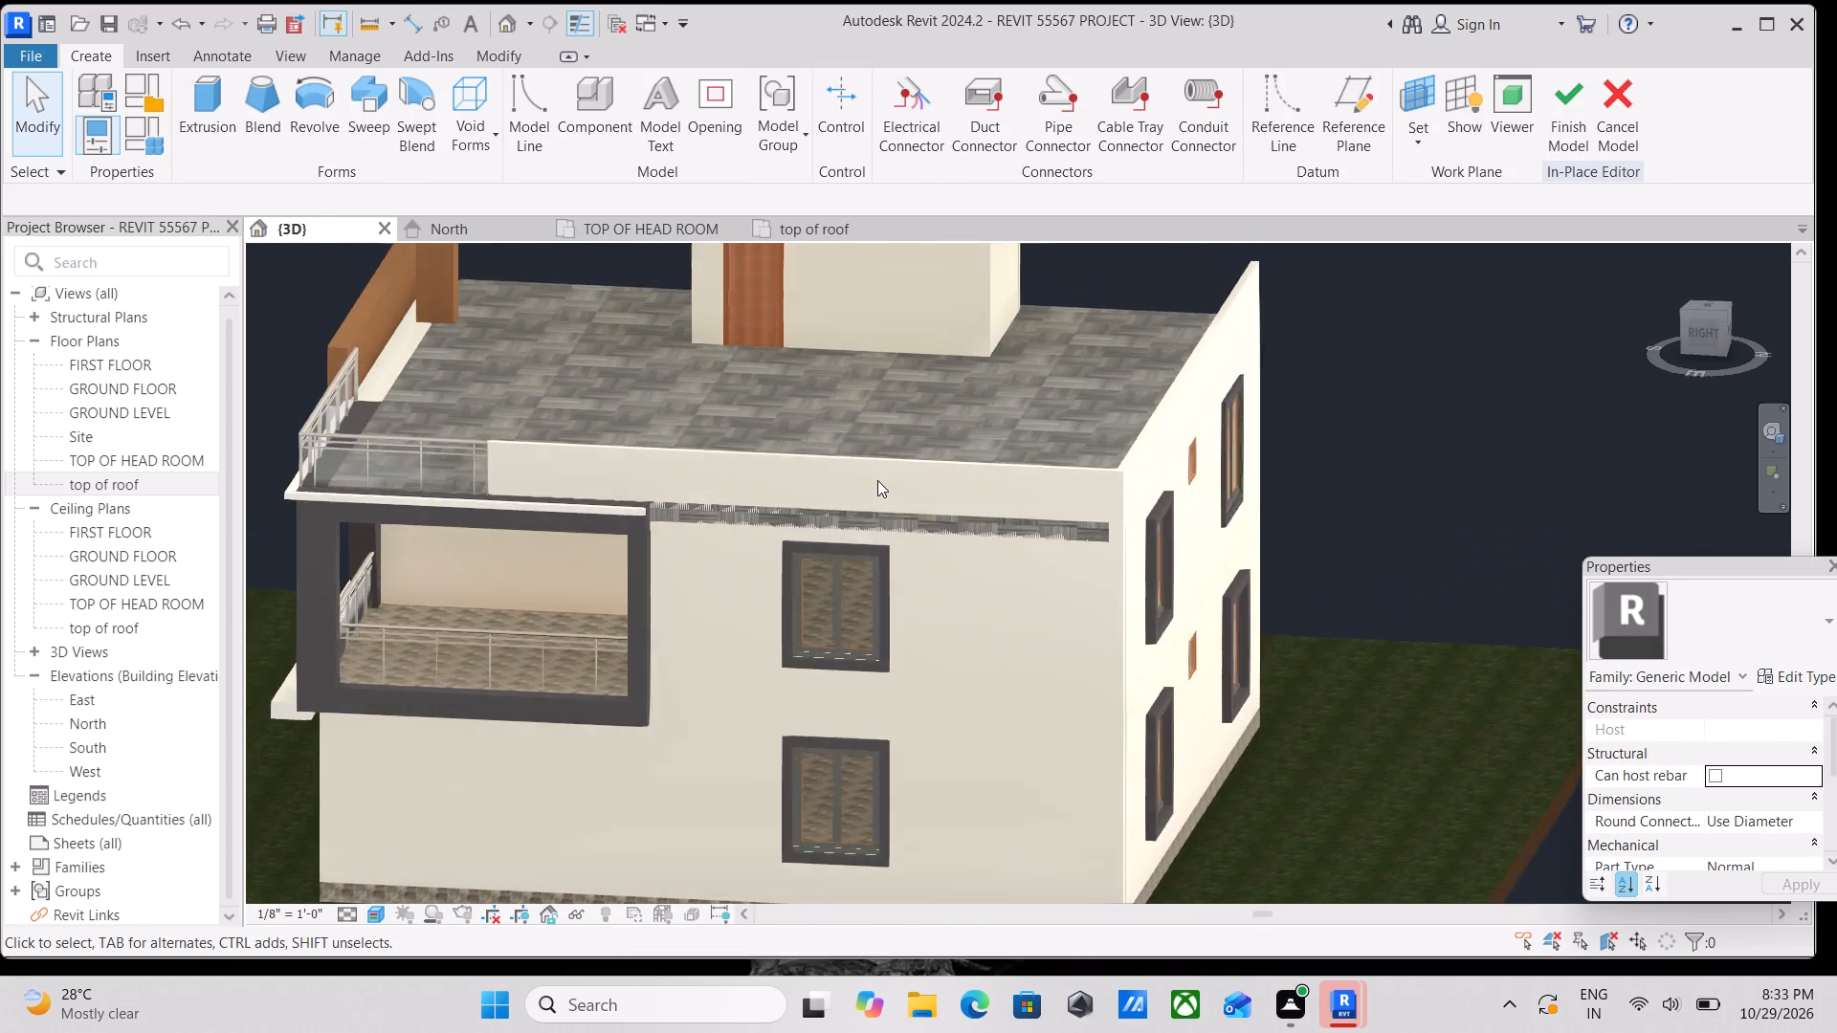
scroll(880, 484, "up", 3)
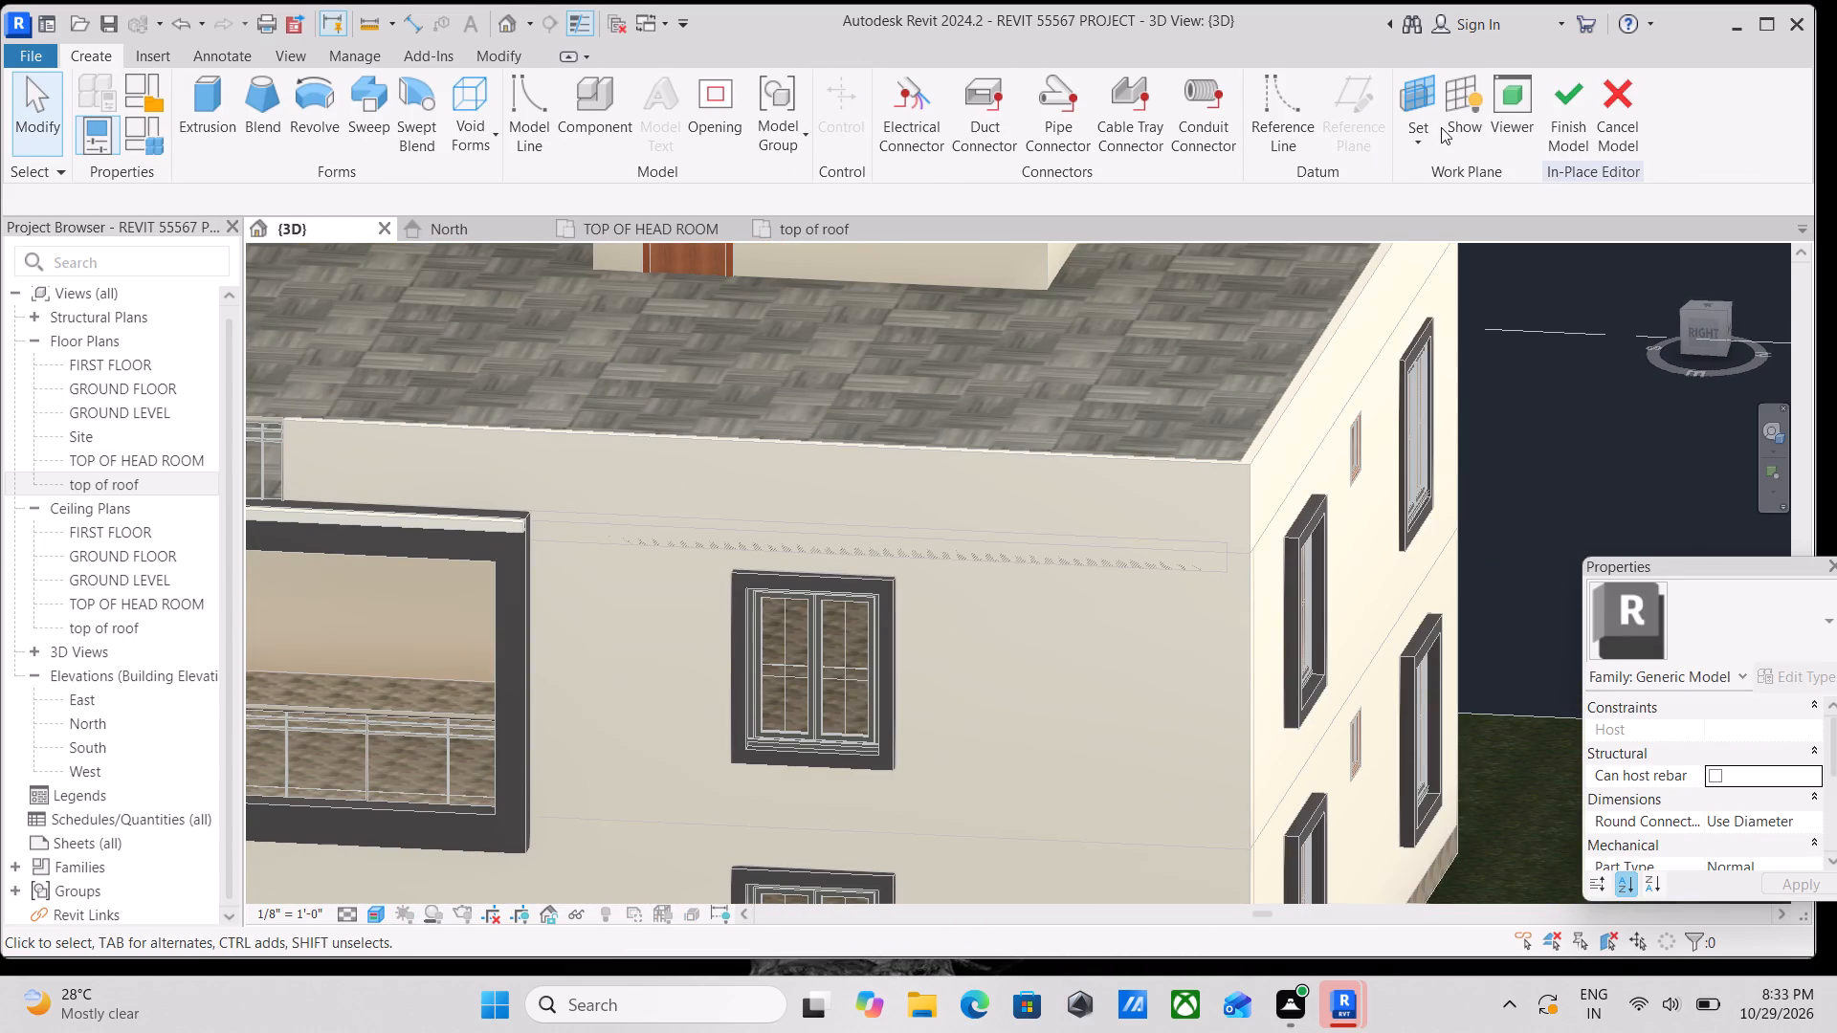
left_click(1412, 136)
left_click(1442, 231)
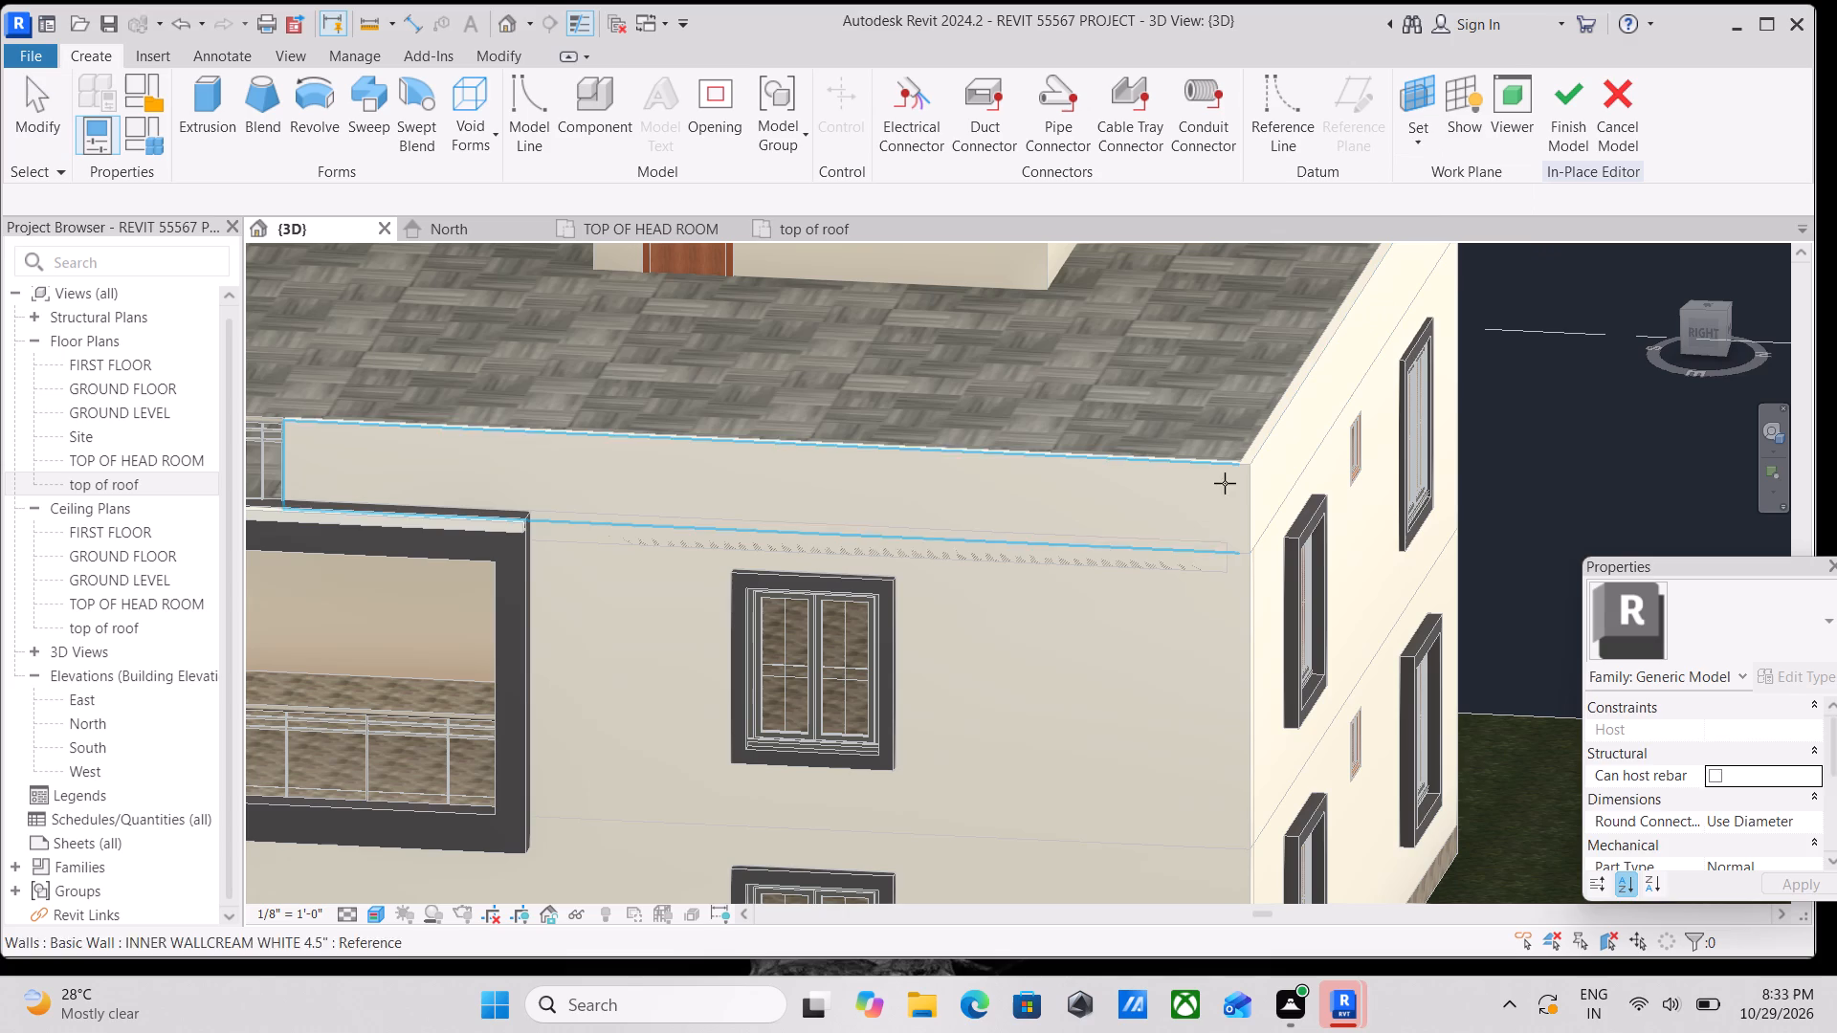
left_click(1199, 472)
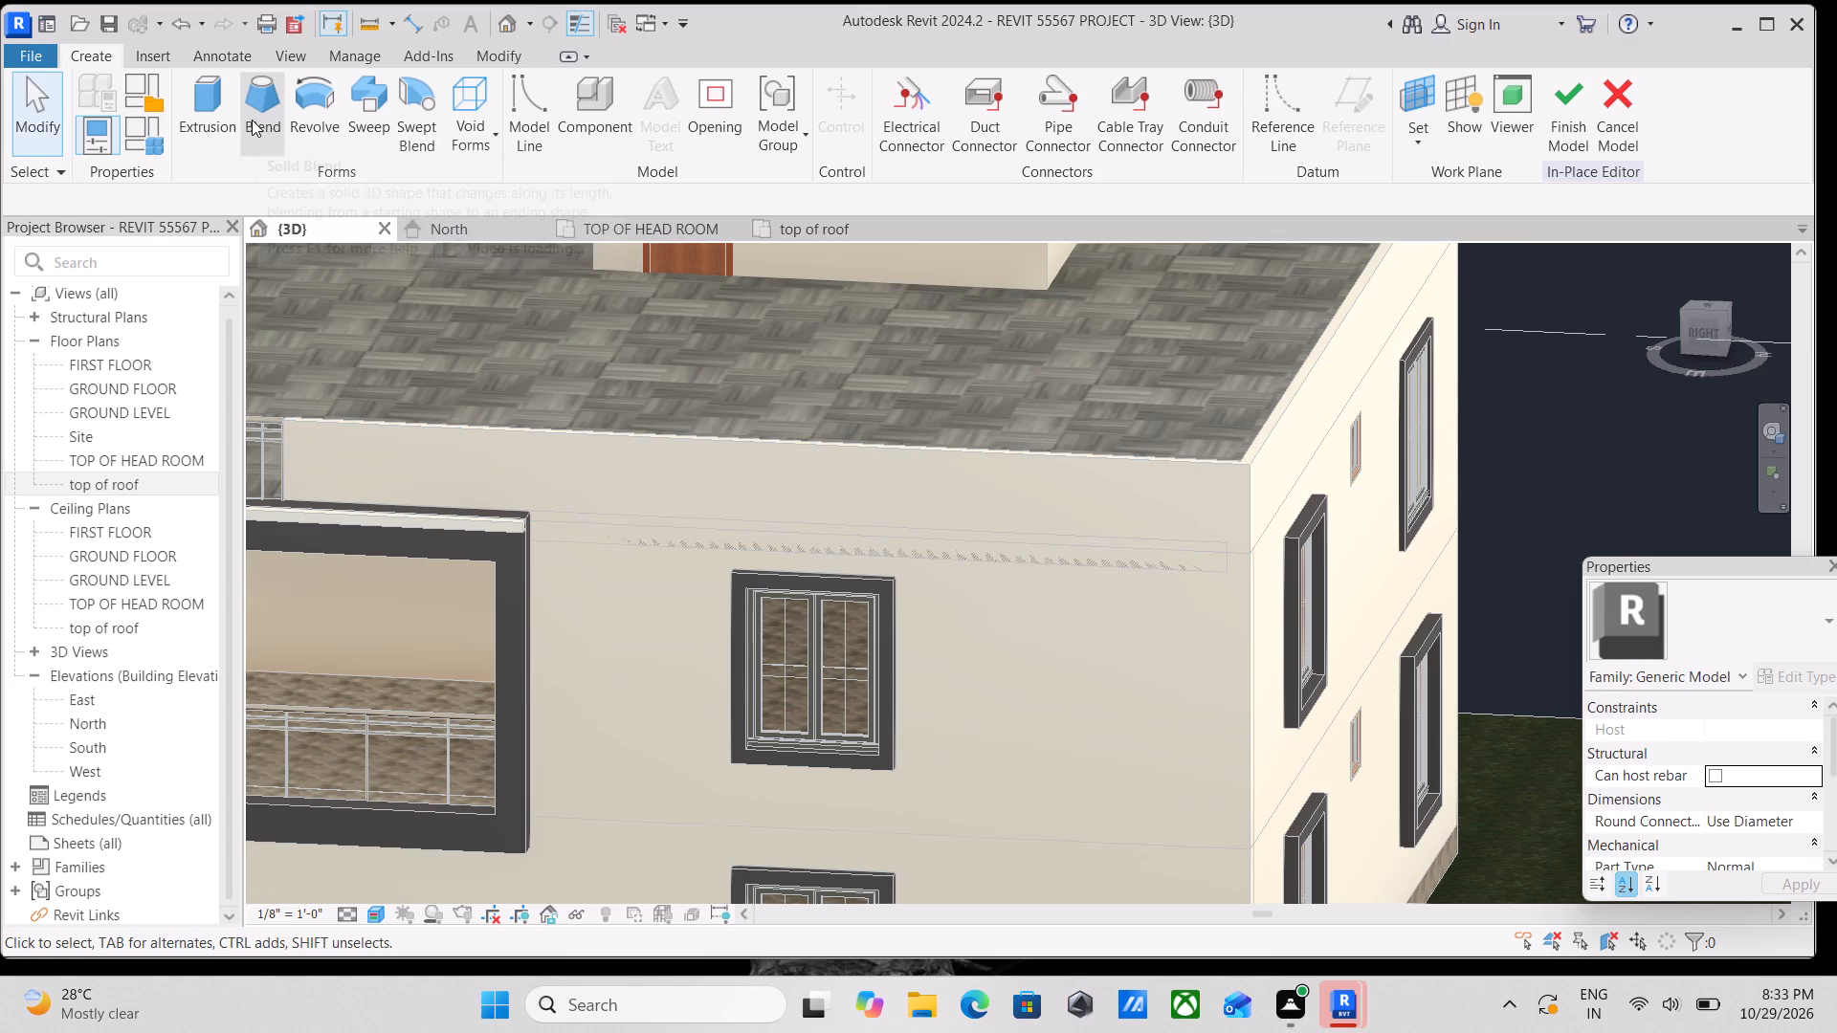
Start an extrusion and sketch a rectangle over the side parapet, about 31'-11" long and 3'-1" high.
left_click(212, 131)
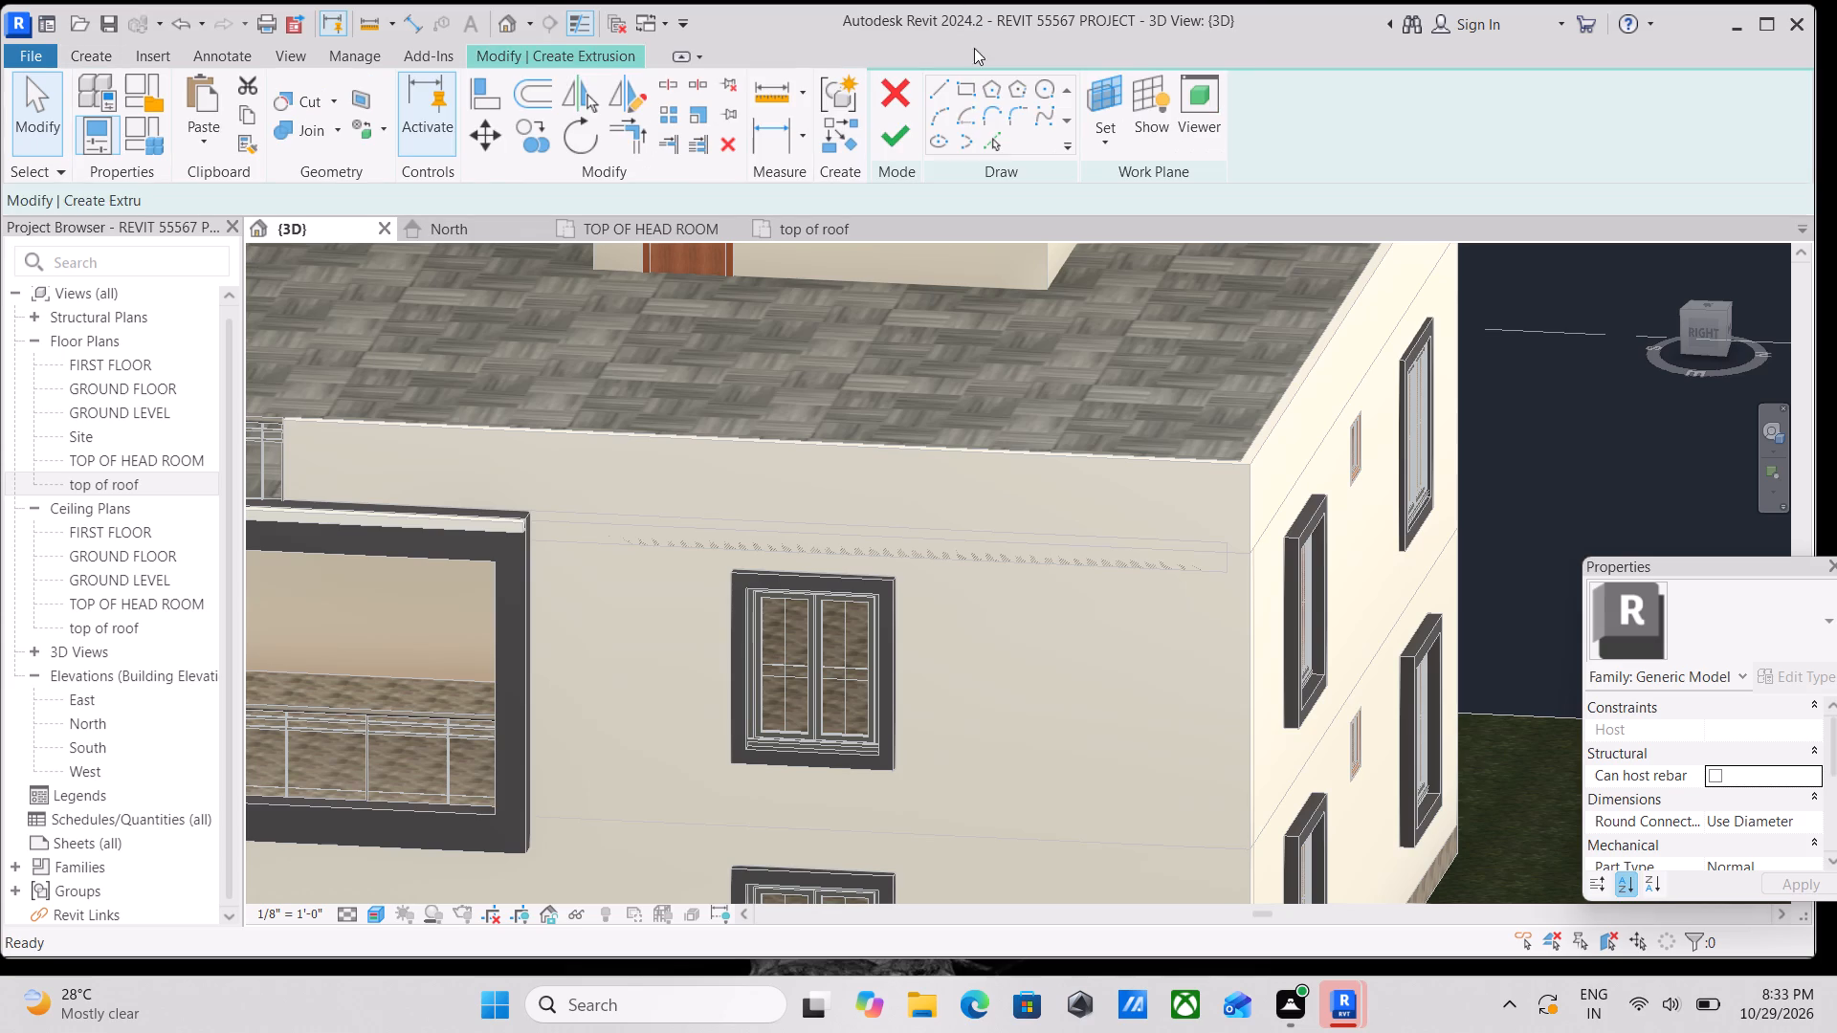
left_click(934, 86)
middle_click_drag(691, 394, 938, 290)
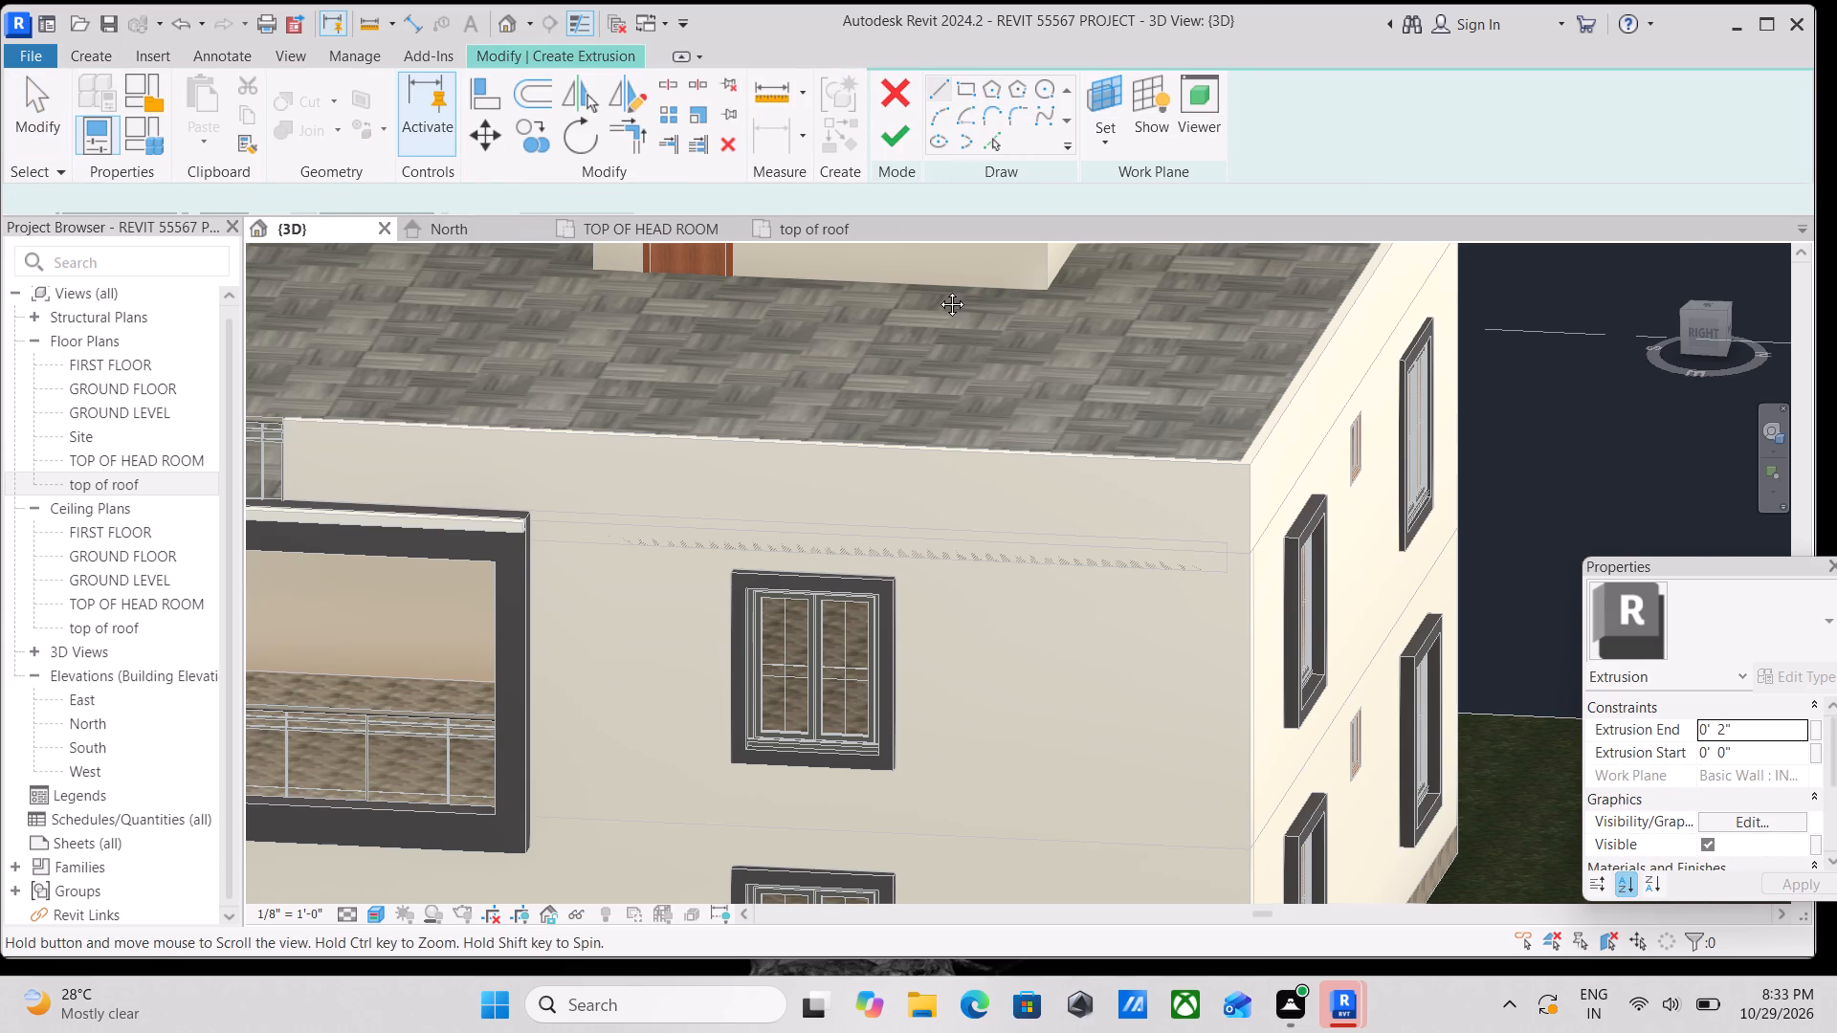
middle_click_drag(938, 290, 949, 282)
left_click(960, 83)
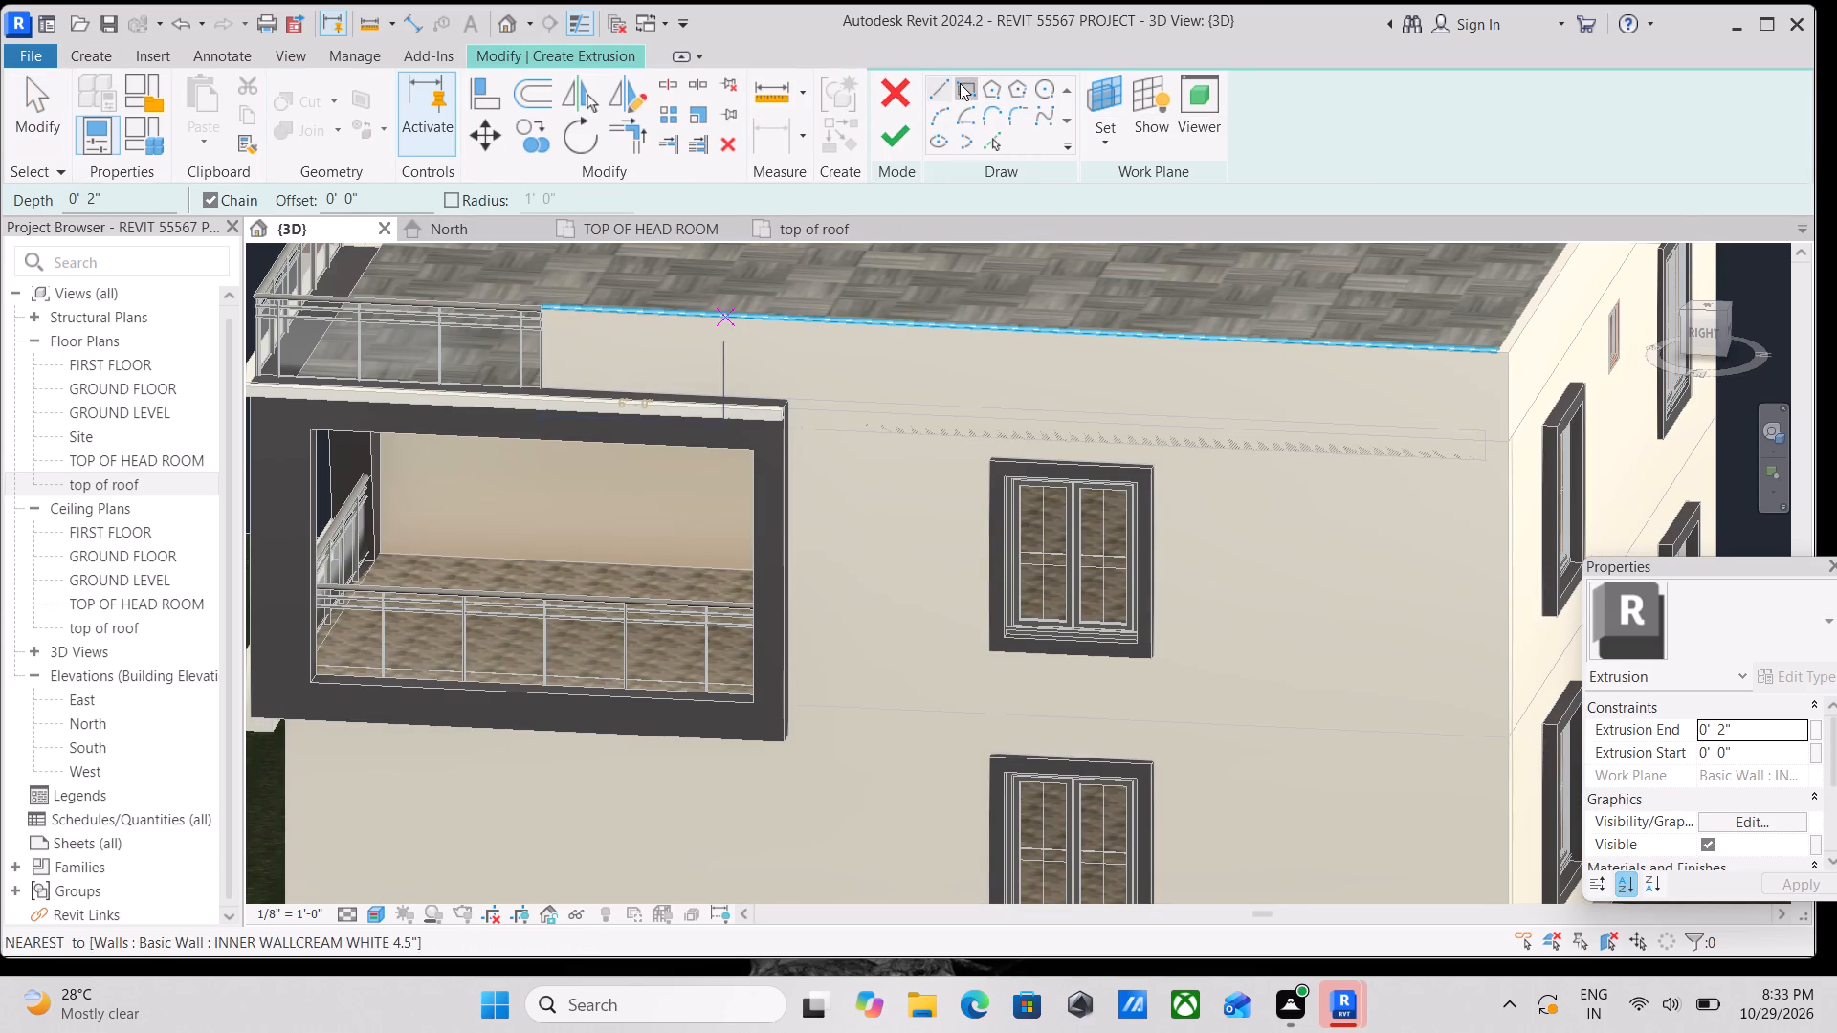
left_click(546, 302)
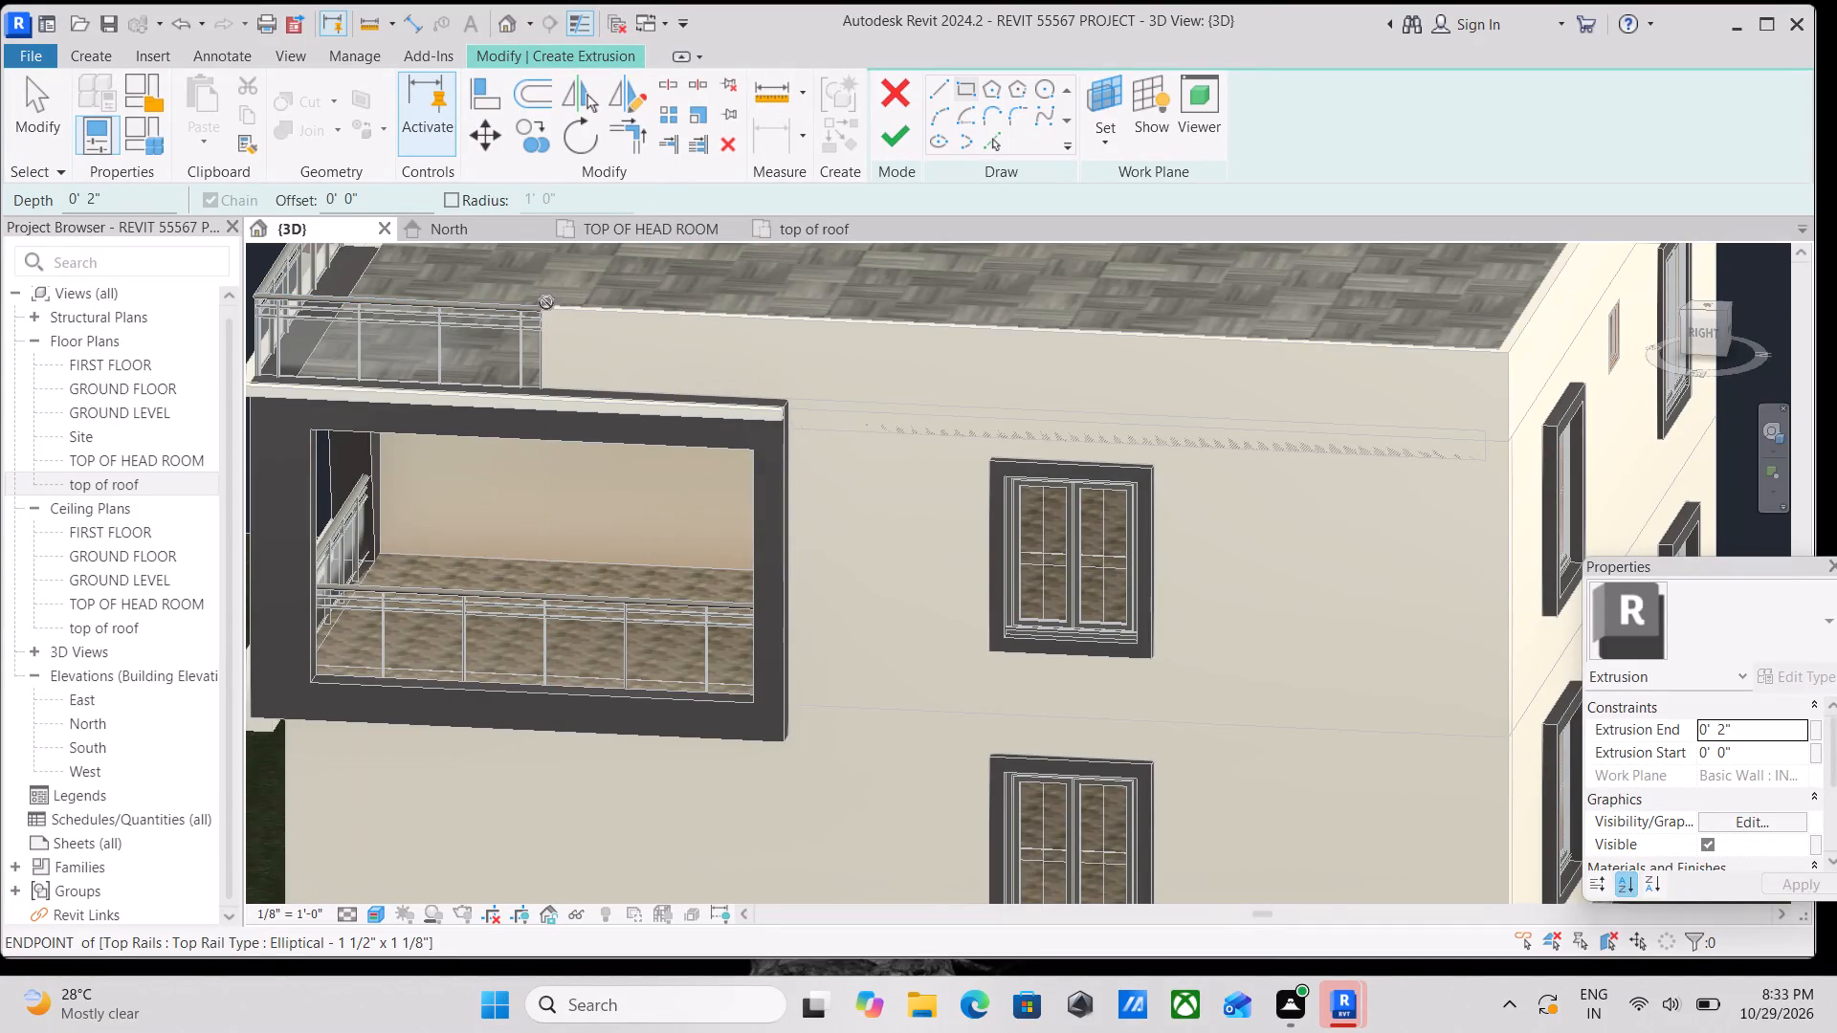
middle_click_drag(1281, 429, 1259, 355)
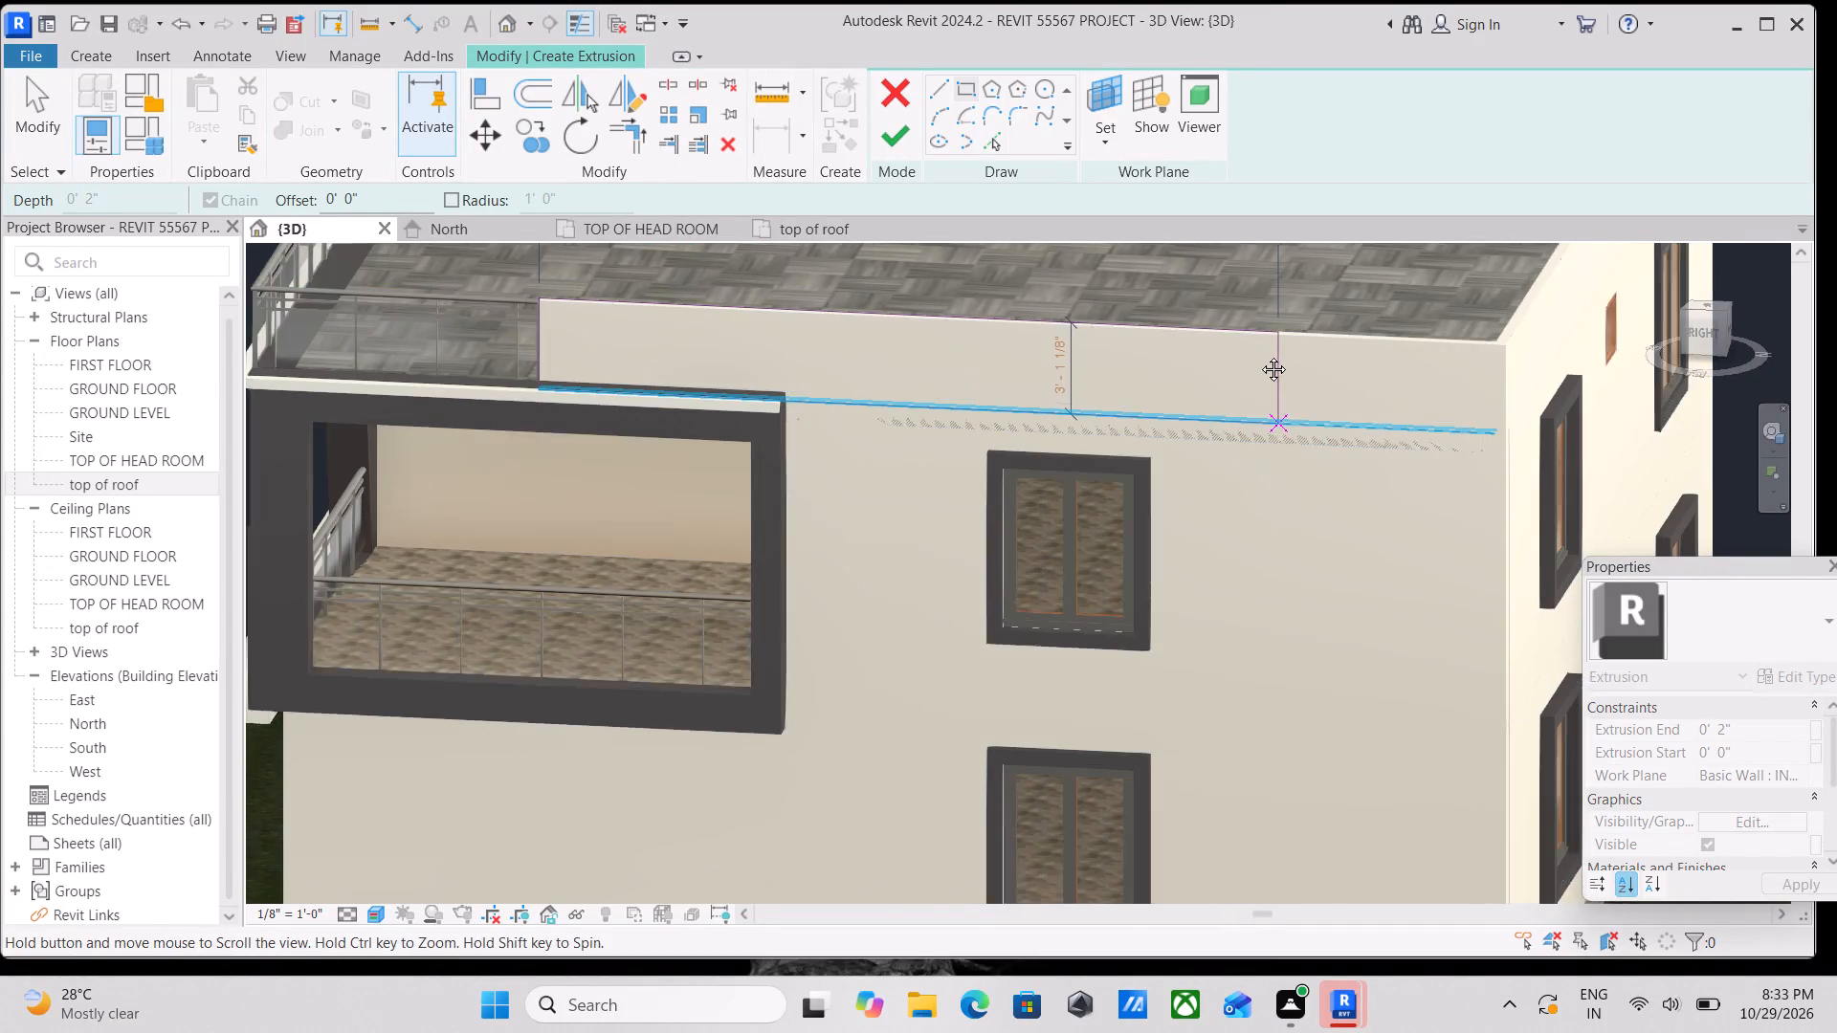
middle_click_drag(1259, 355, 1250, 332)
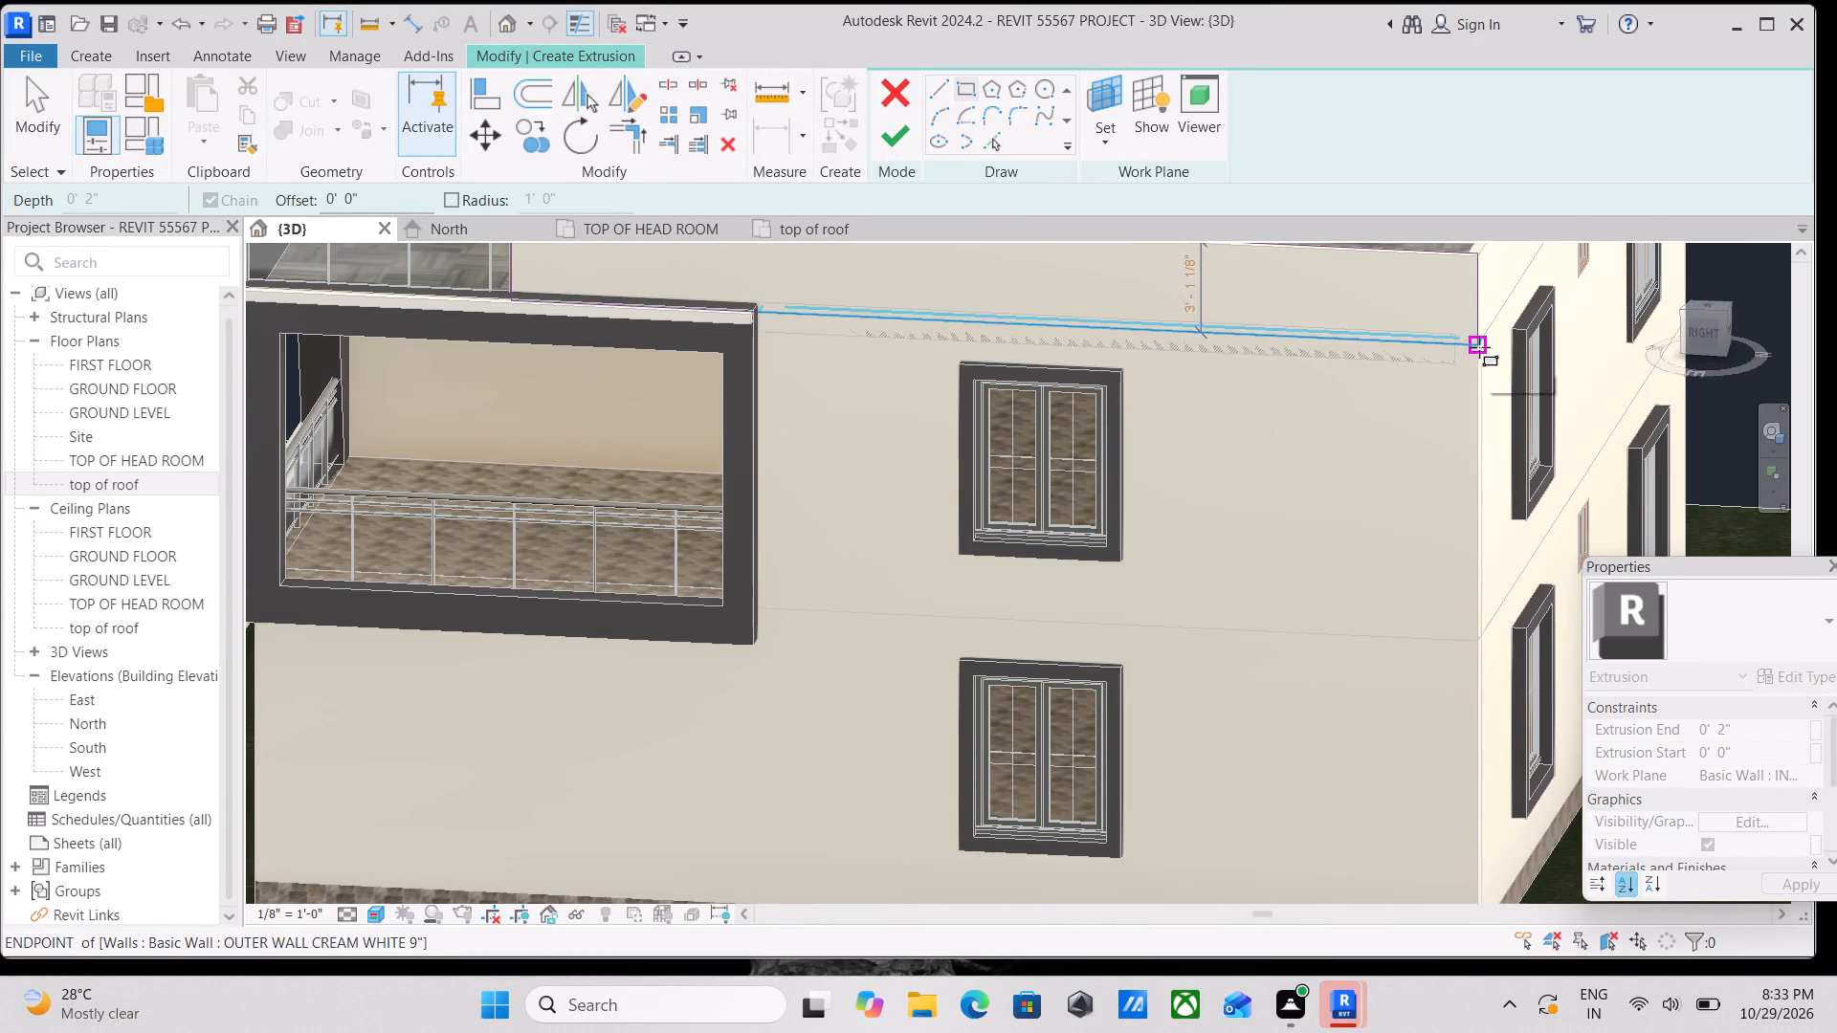
left_click(1475, 345)
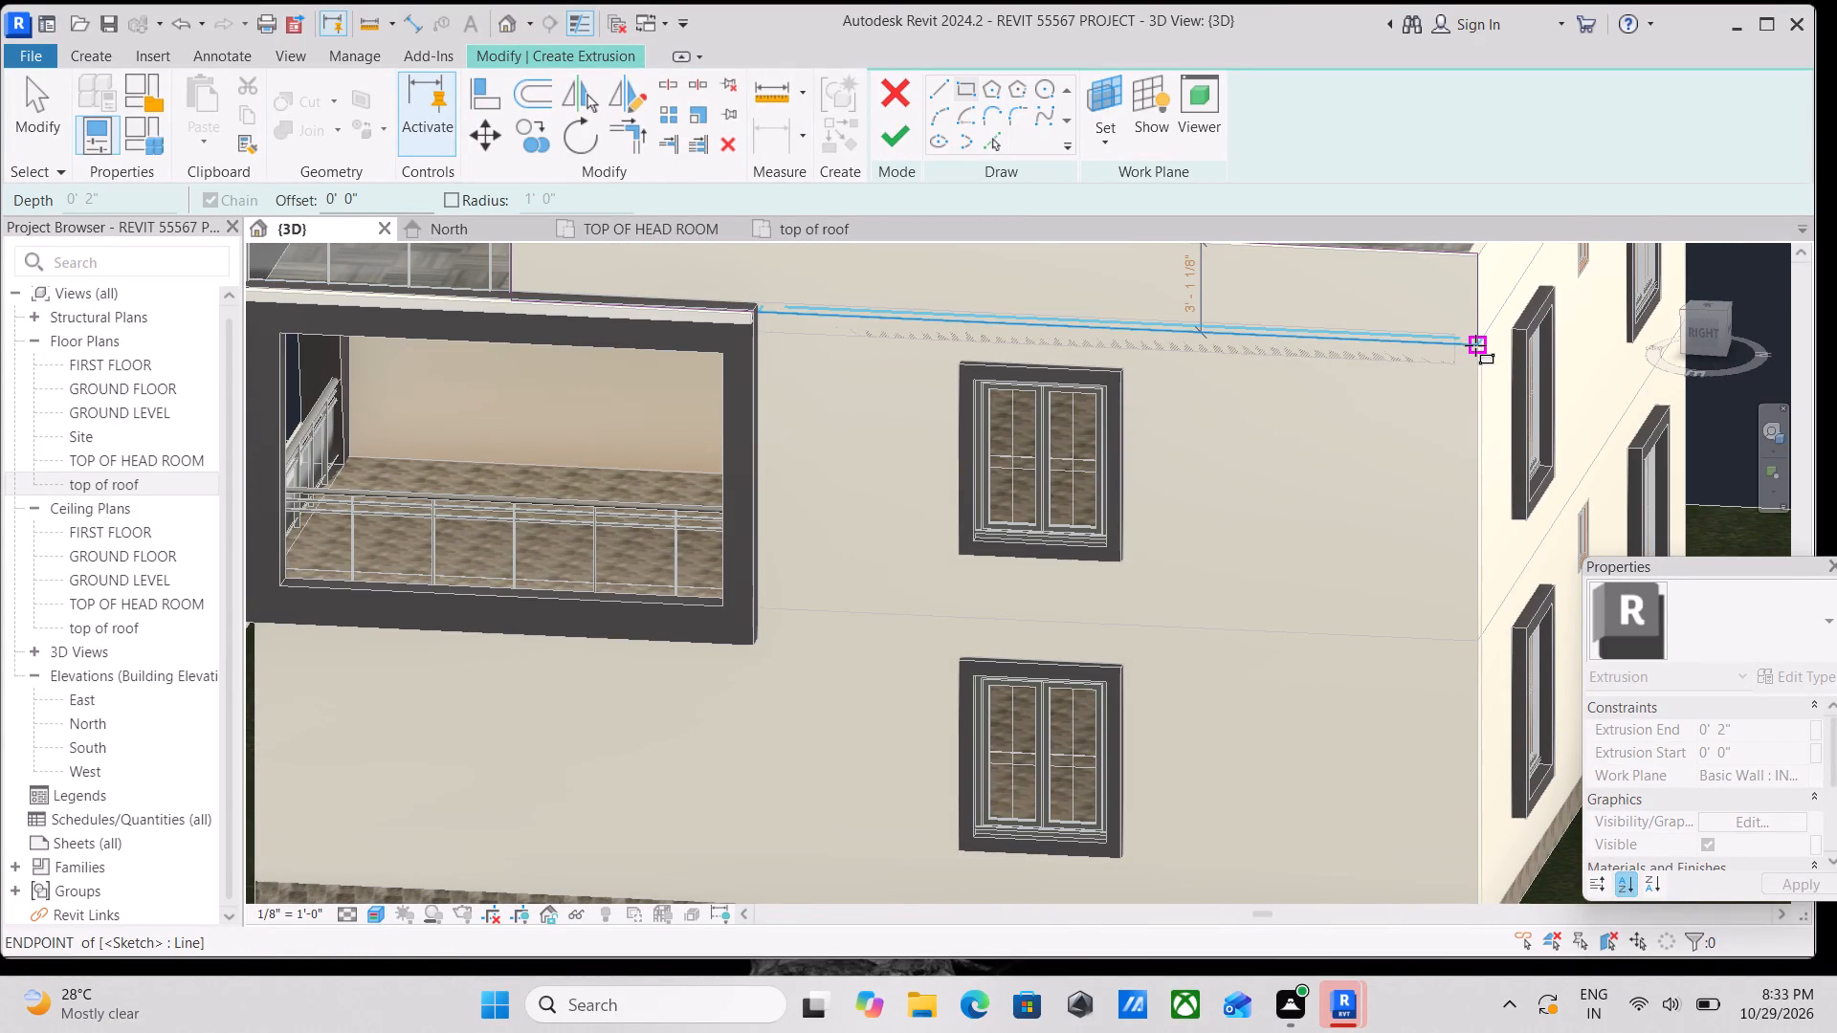
scroll(1511, 308, "down", 2)
key("Escape")
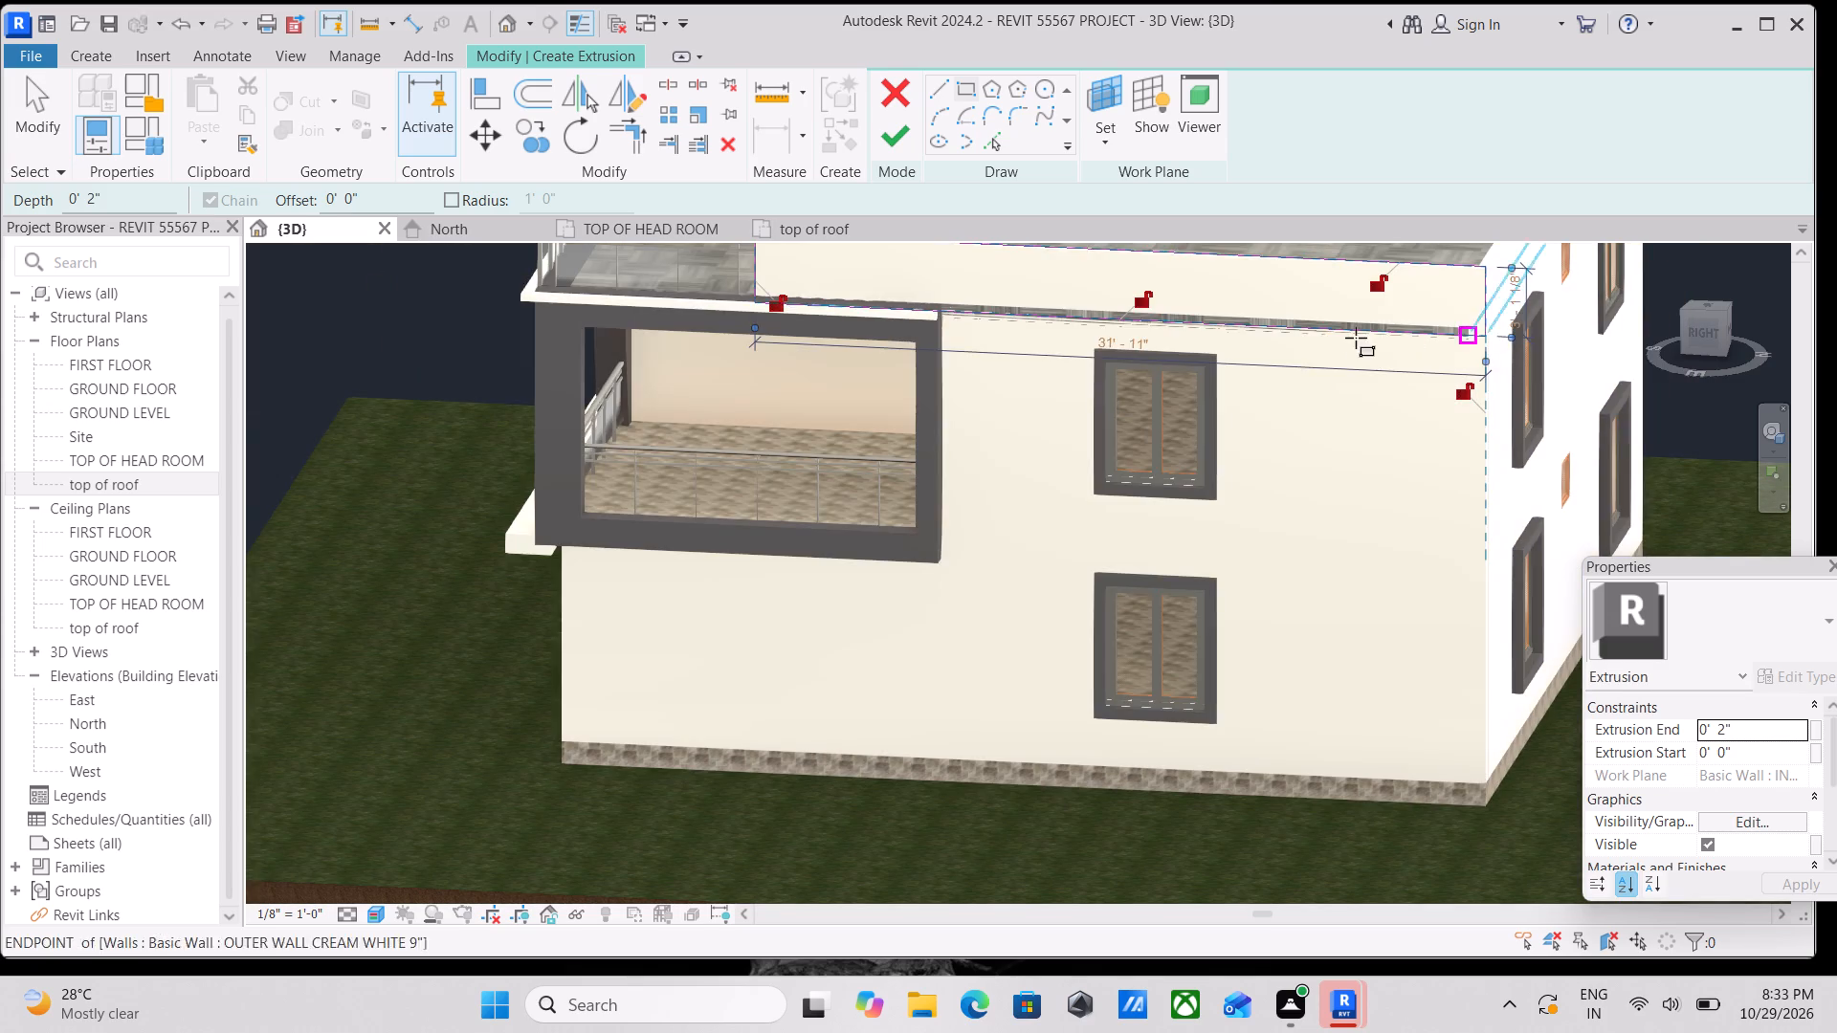
Sketch a vertical rectangle about 5'-7" wide and 20'-0" high from the parapet's lower corner down to the stone plinth.
scroll(1465, 346, "up", 2)
left_click(1484, 330)
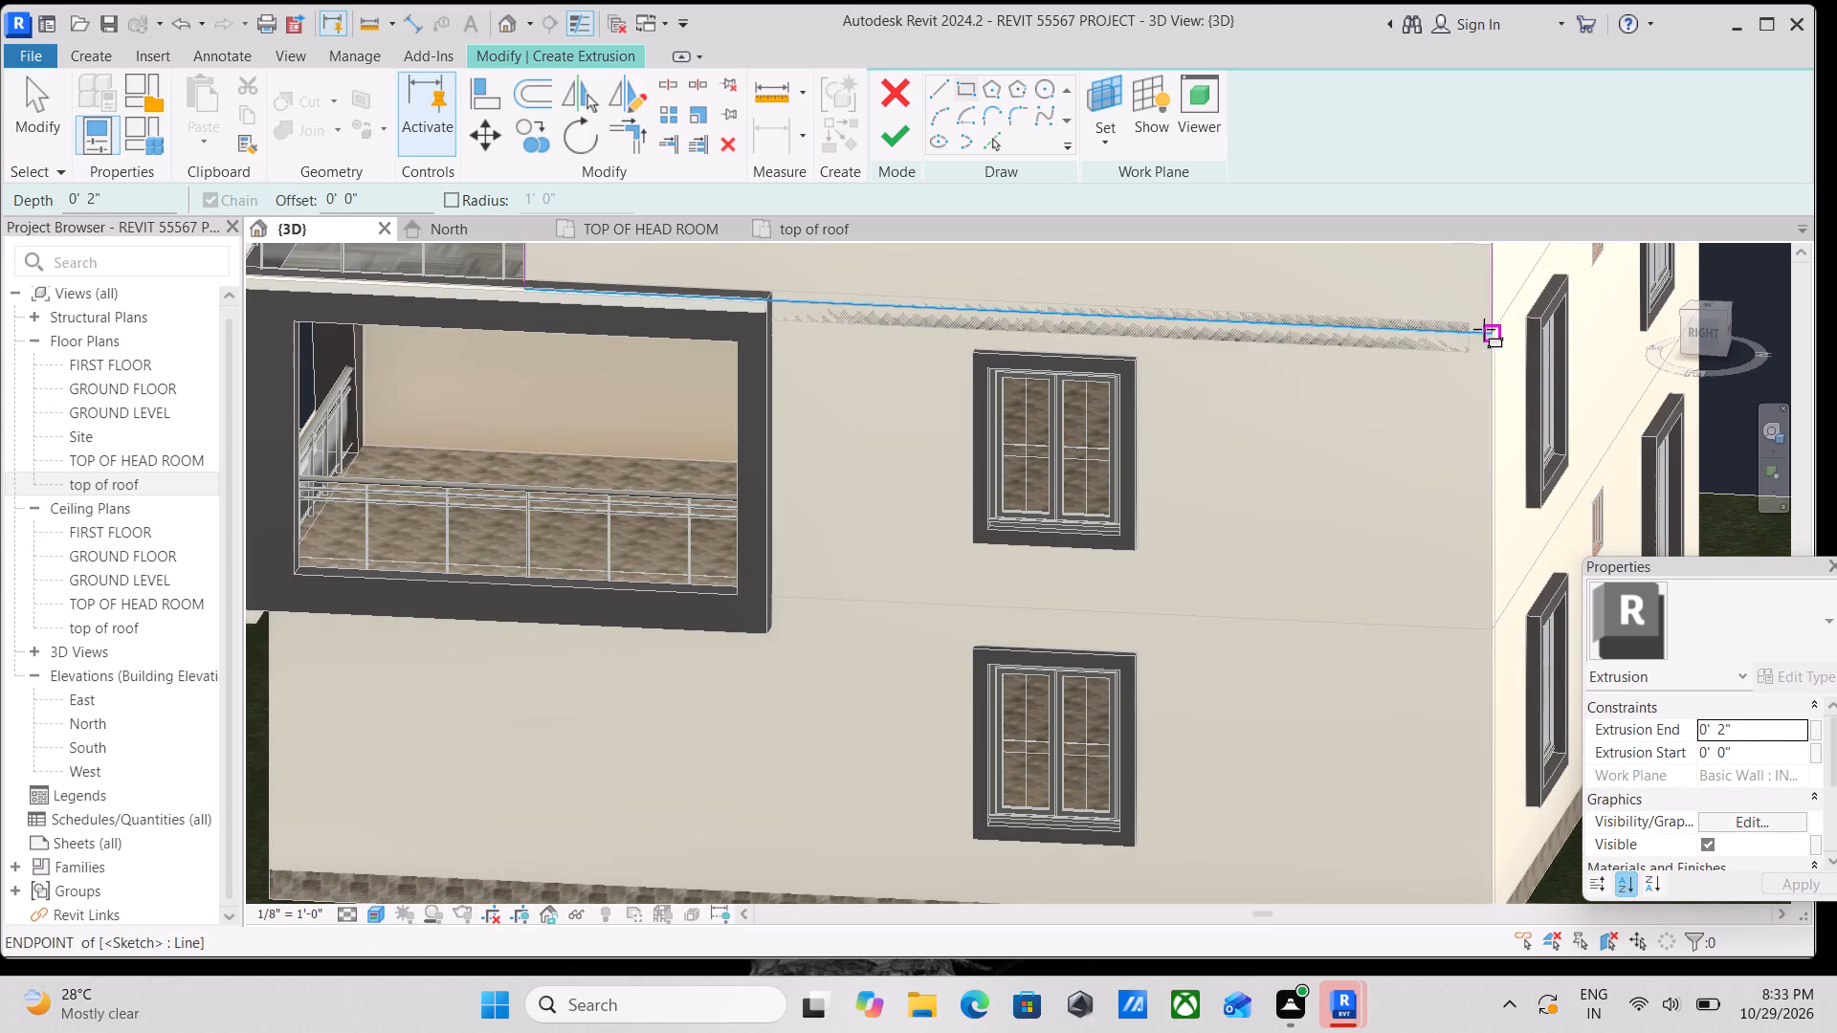
middle_click_drag(1397, 498, 1382, 209)
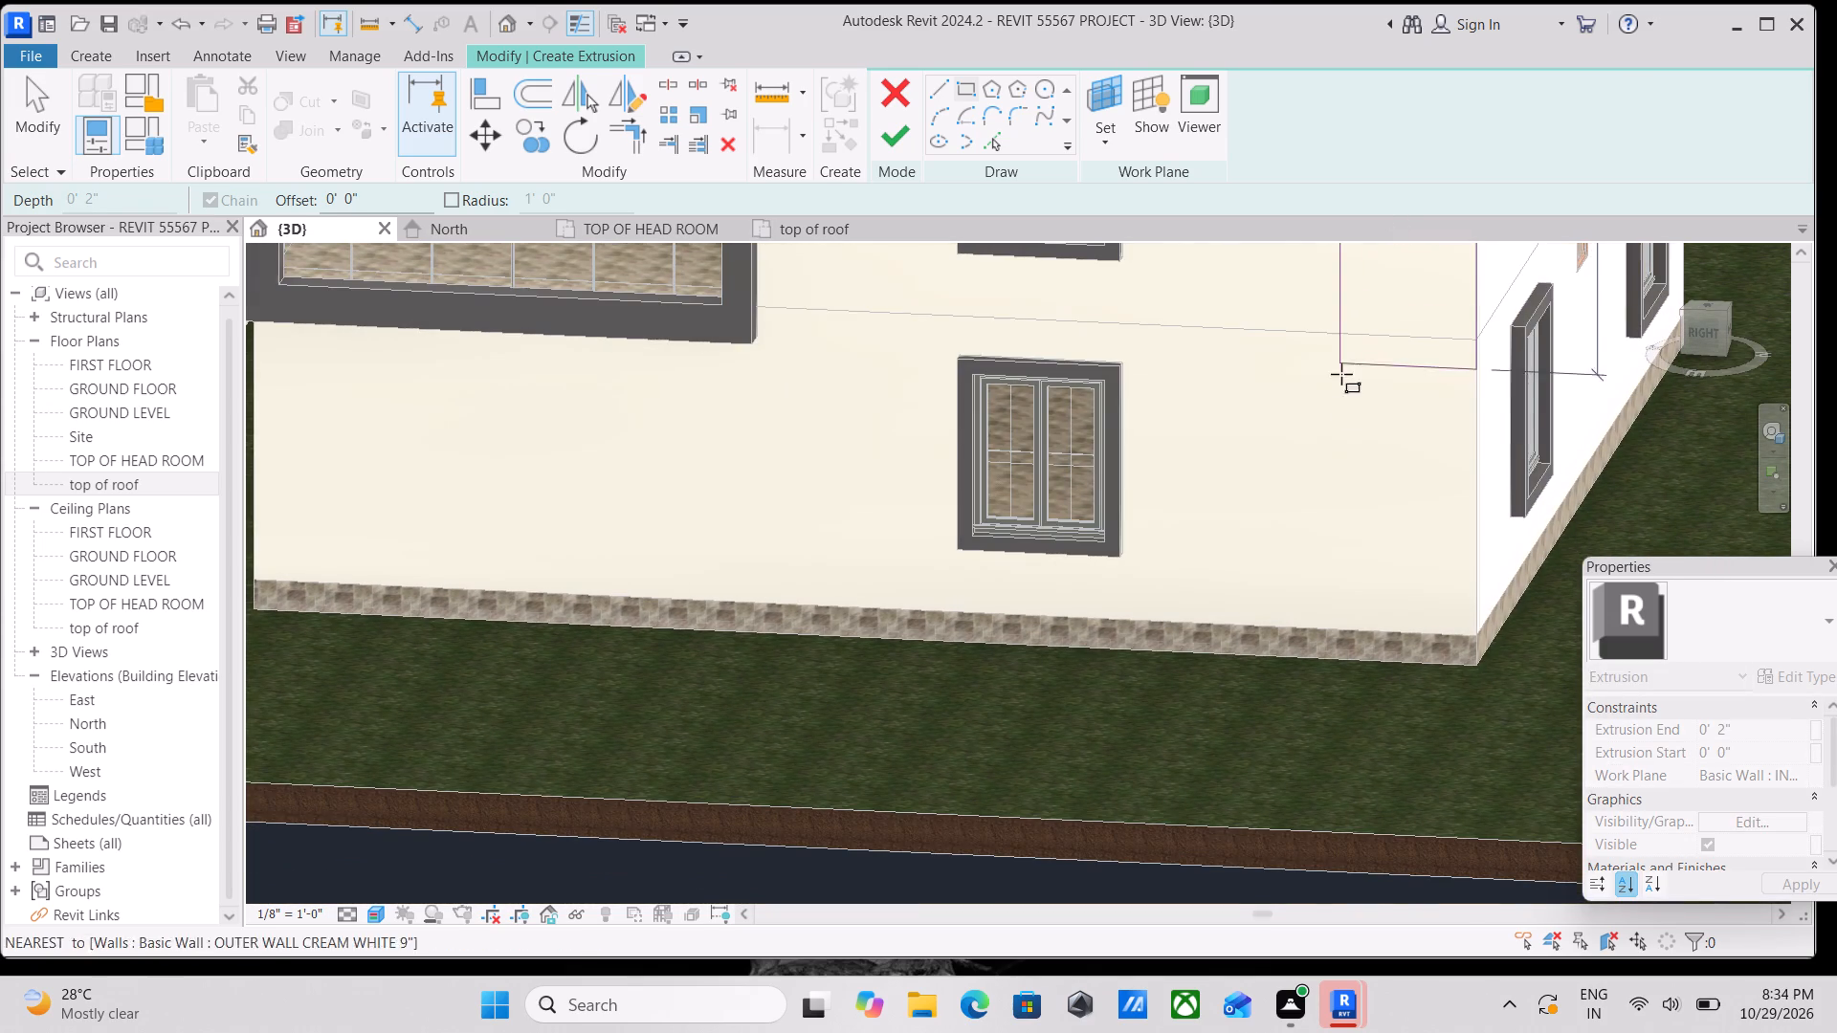
left_click(1308, 620)
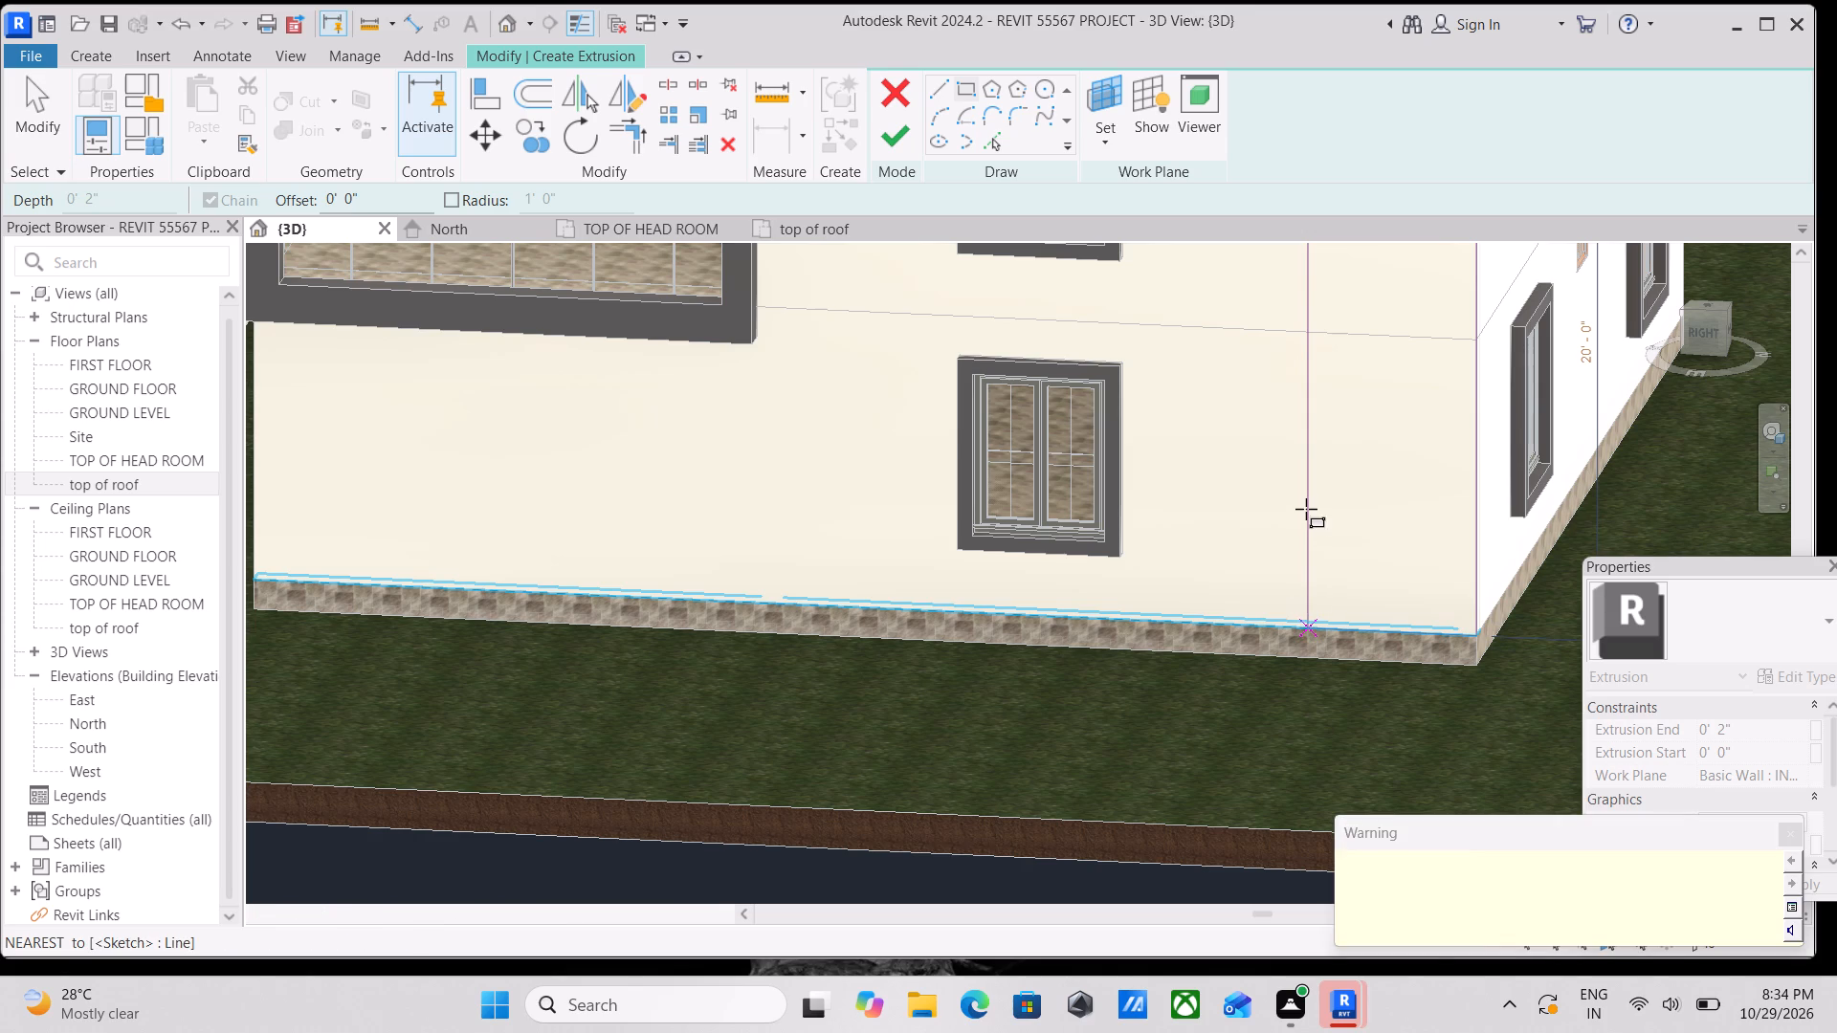
scroll(1365, 538, "down", 3)
middle_click_drag(1365, 537, 1348, 658)
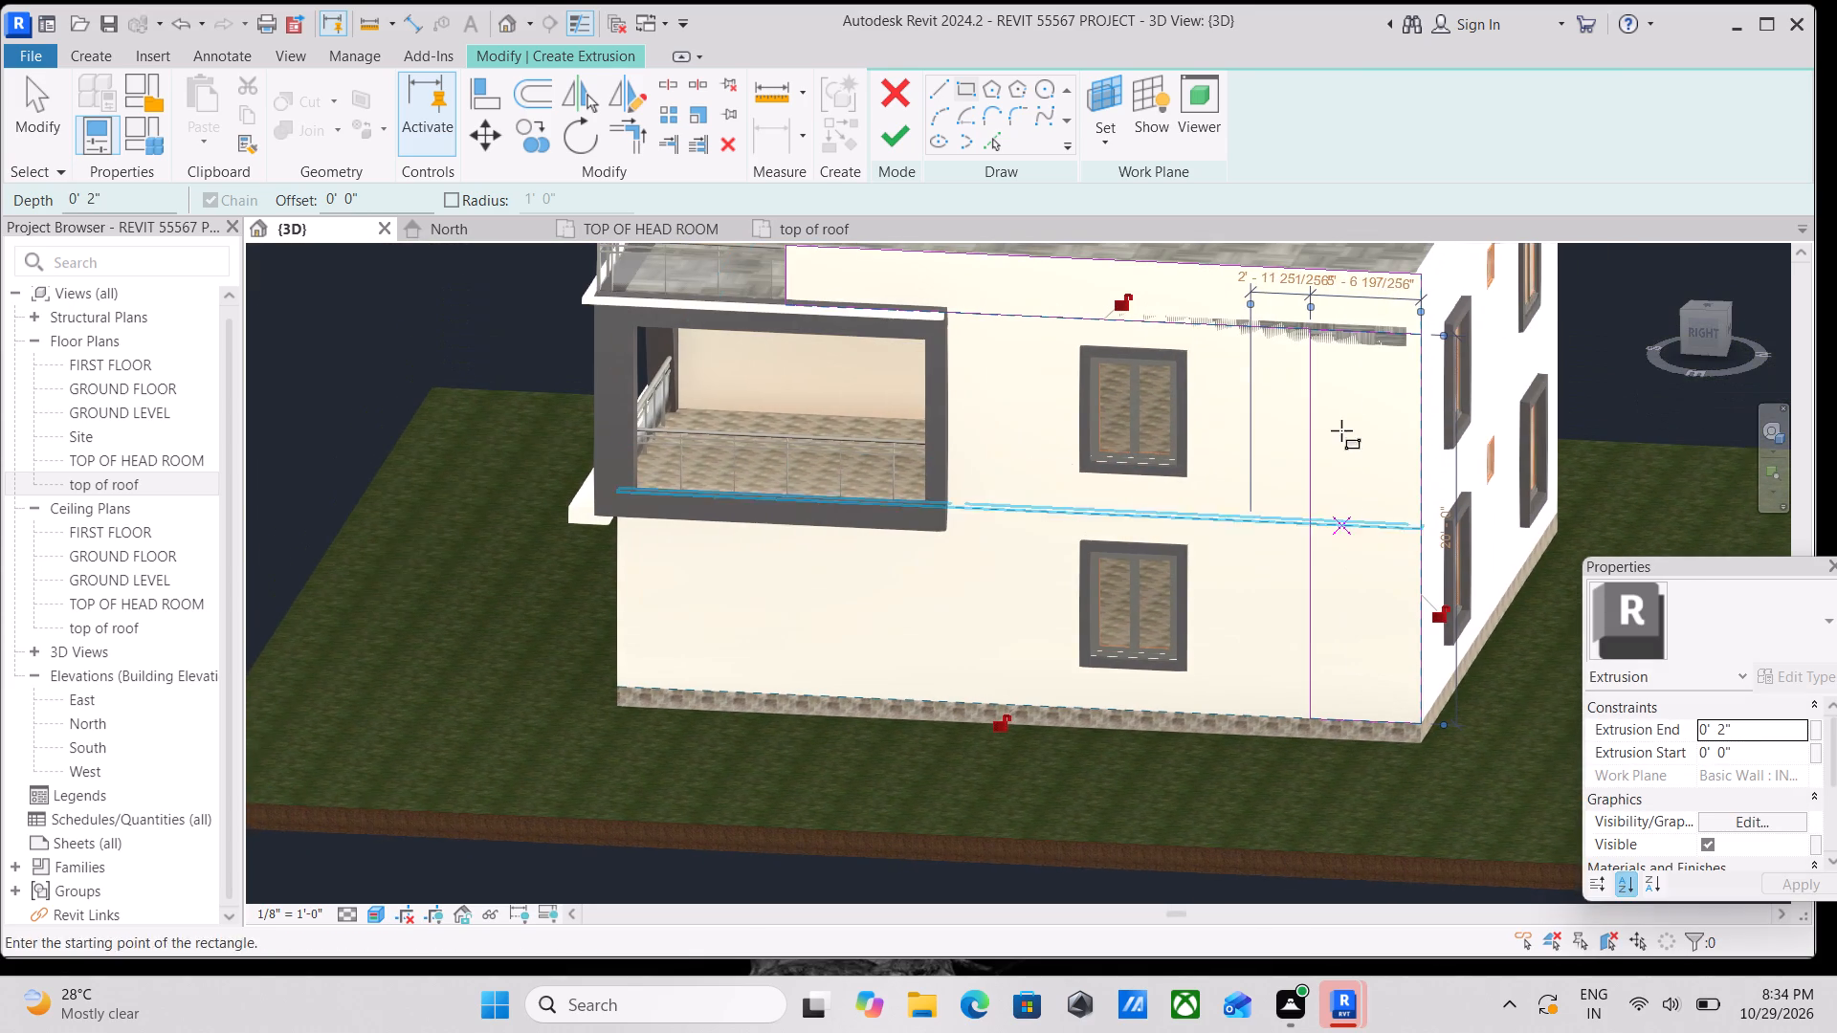
key("Escape")
scroll(1386, 347, "up", 2)
key("Escape")
scroll(1435, 259, "up", 3)
key("Escape")
key("Escape")
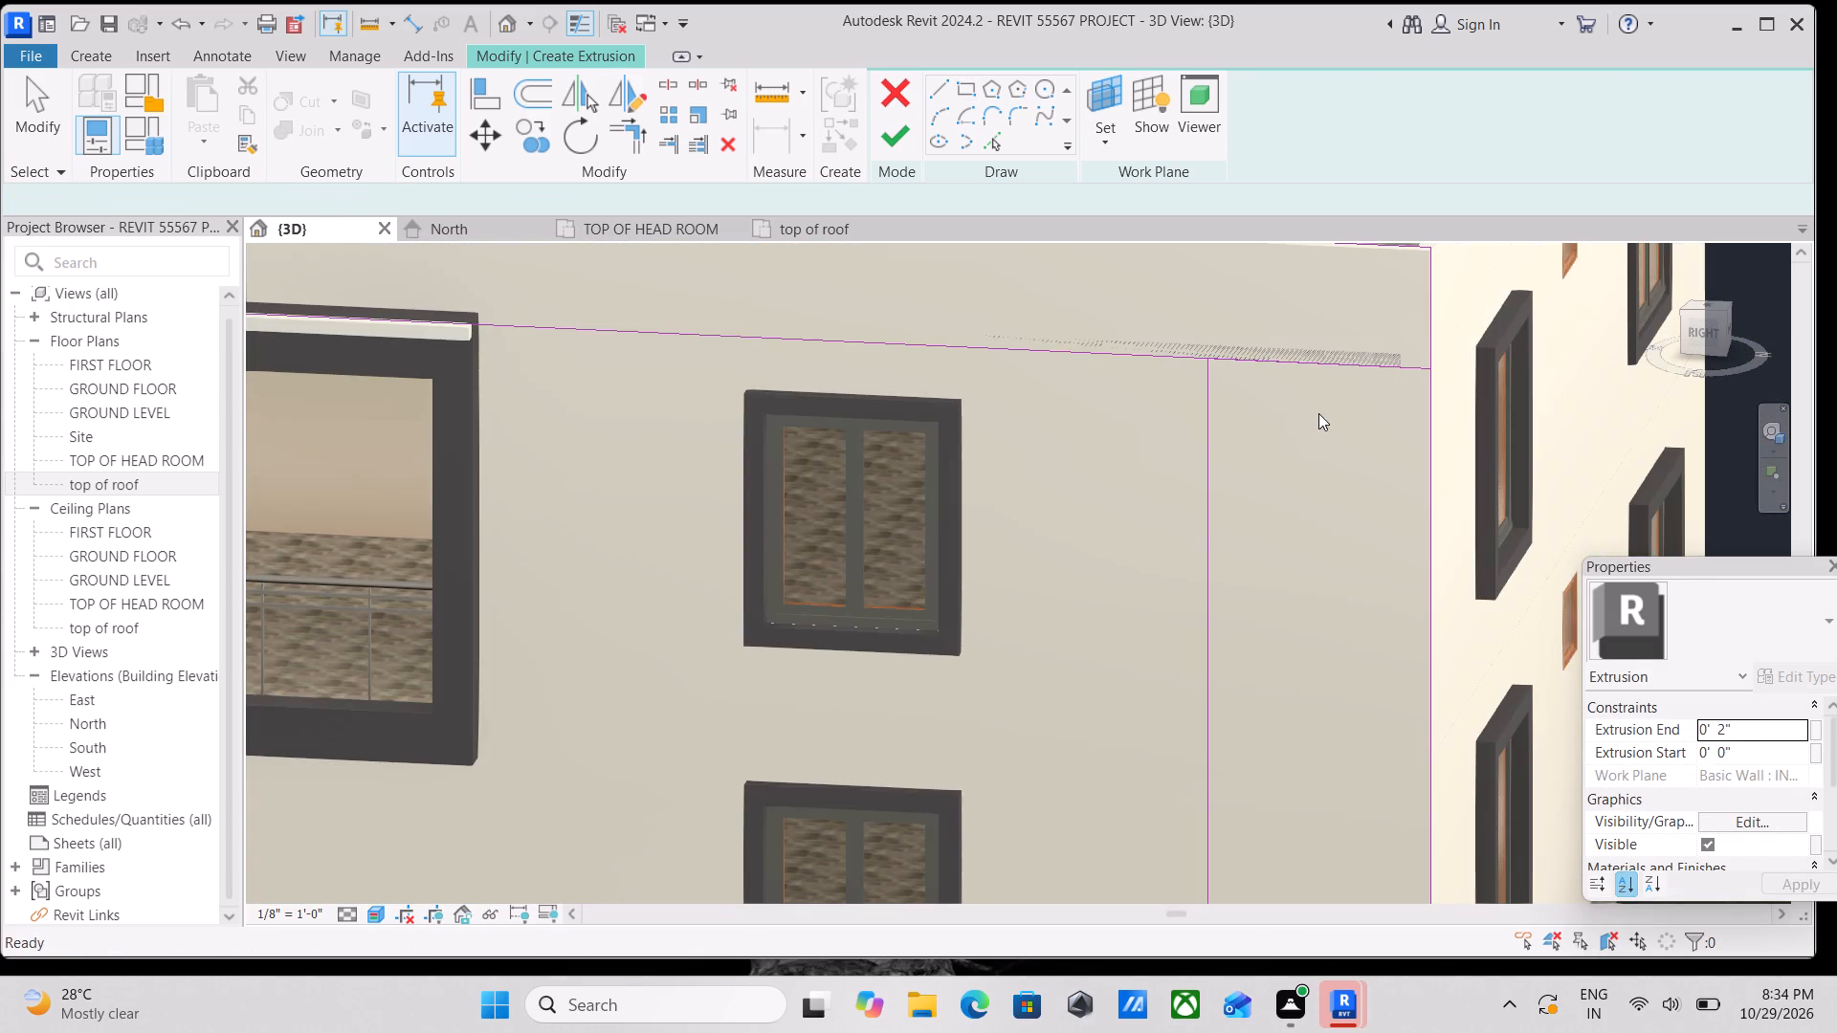
key("Escape")
Delete the vertical strip's top line and shorten the parapet rectangle's lower line to the strip's inner edge, forming one L-shaped outline.
left_click(1319, 362)
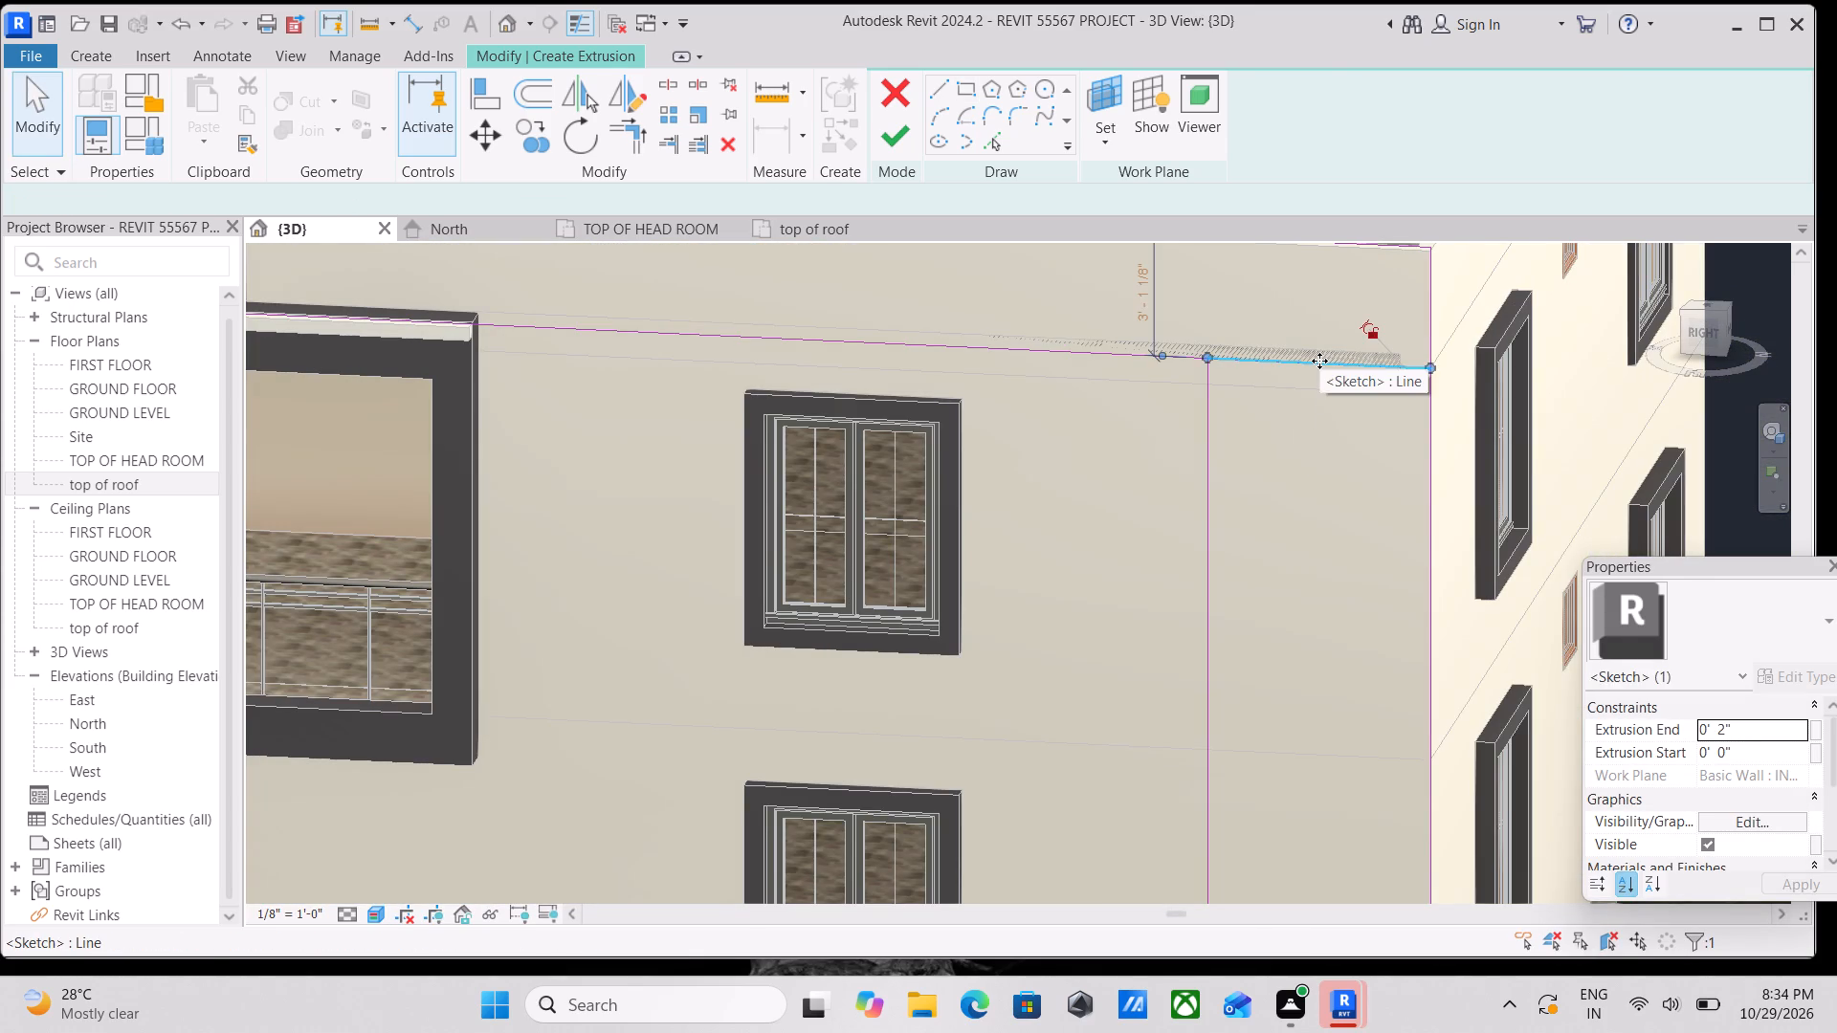
right_click(1319, 361)
left_click(1415, 604)
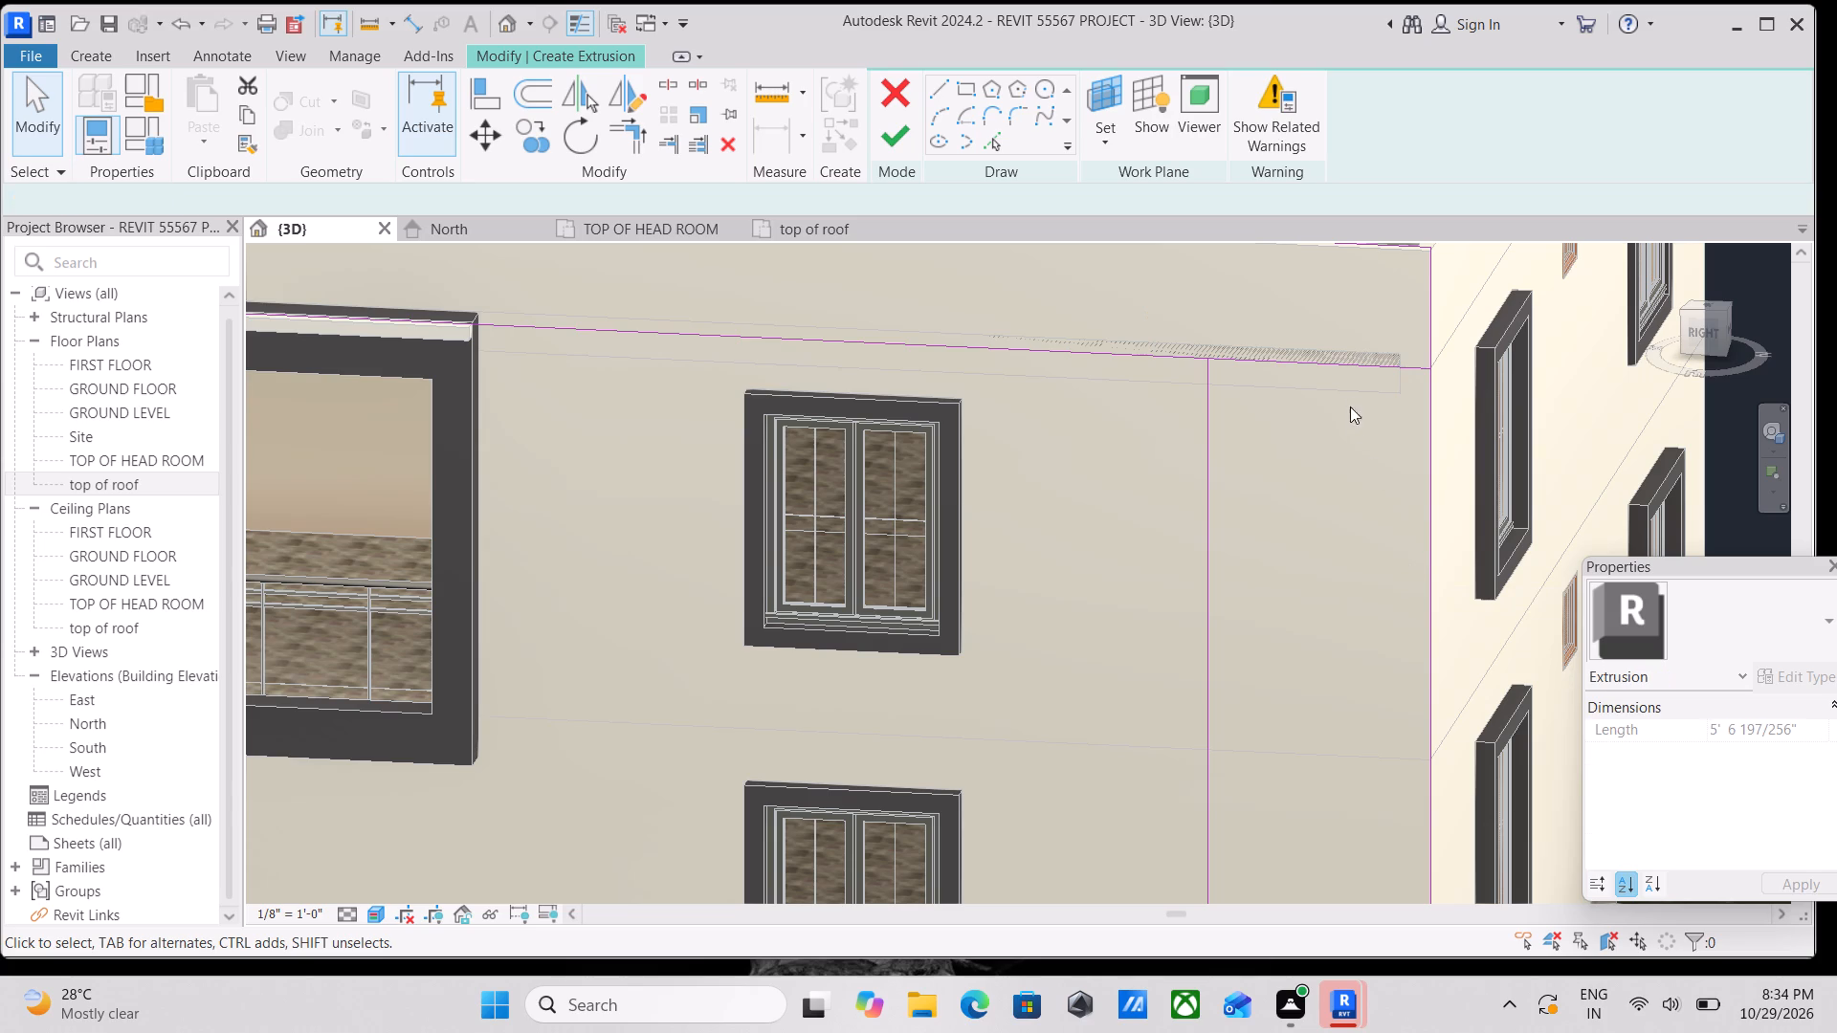
left_click(1339, 364)
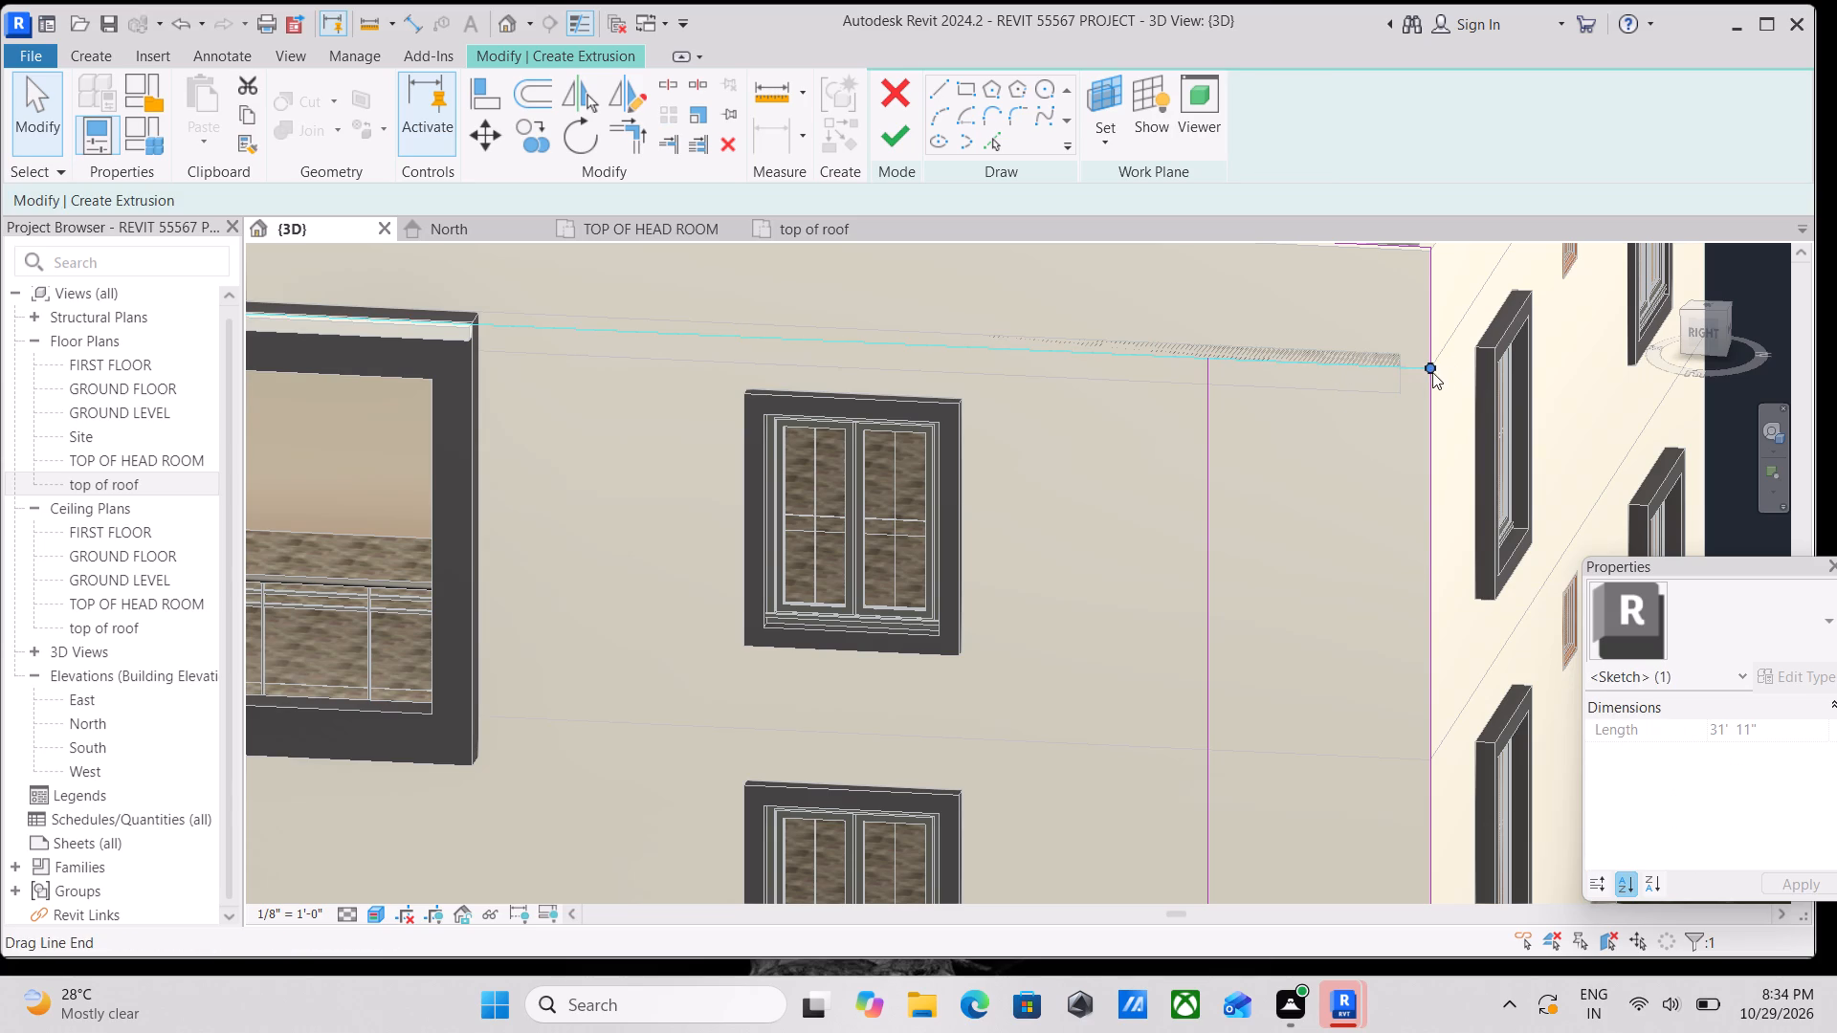
left_click_drag(1432, 370, 1236, 352)
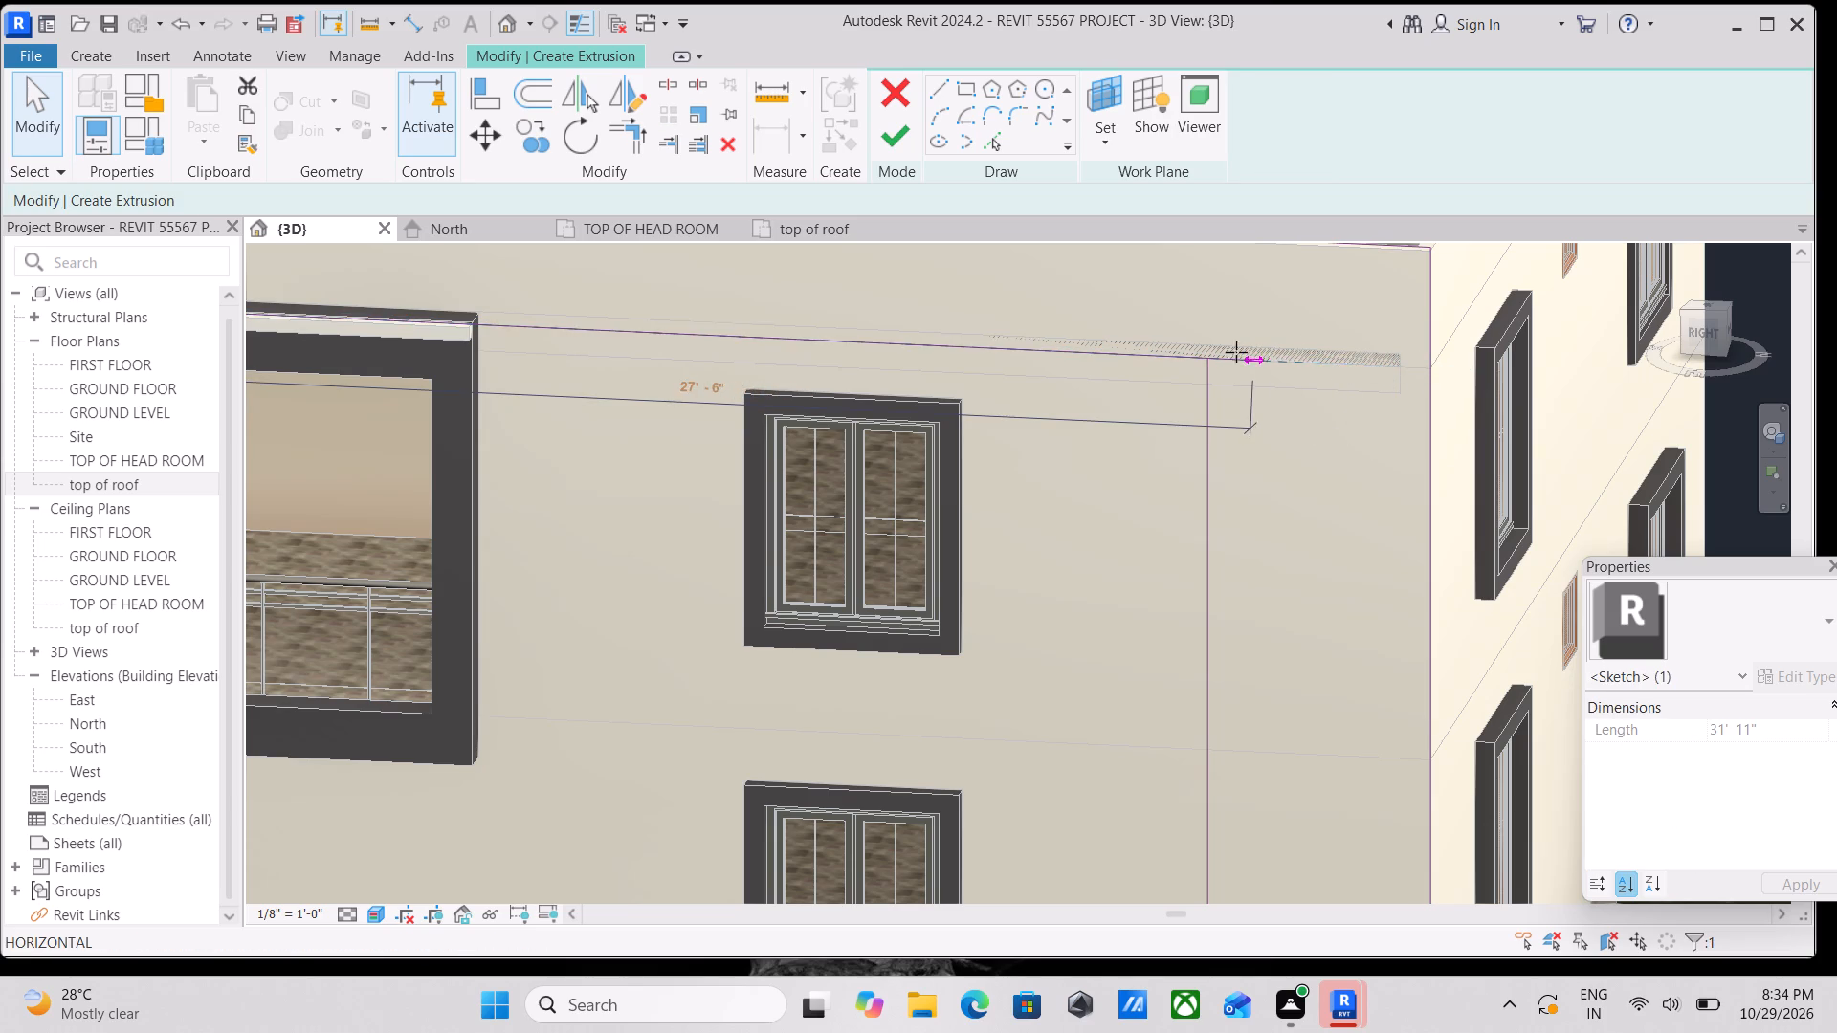
left_click_drag(1236, 352, 1217, 359)
key("Escape")
scroll(1265, 329, "down", 3)
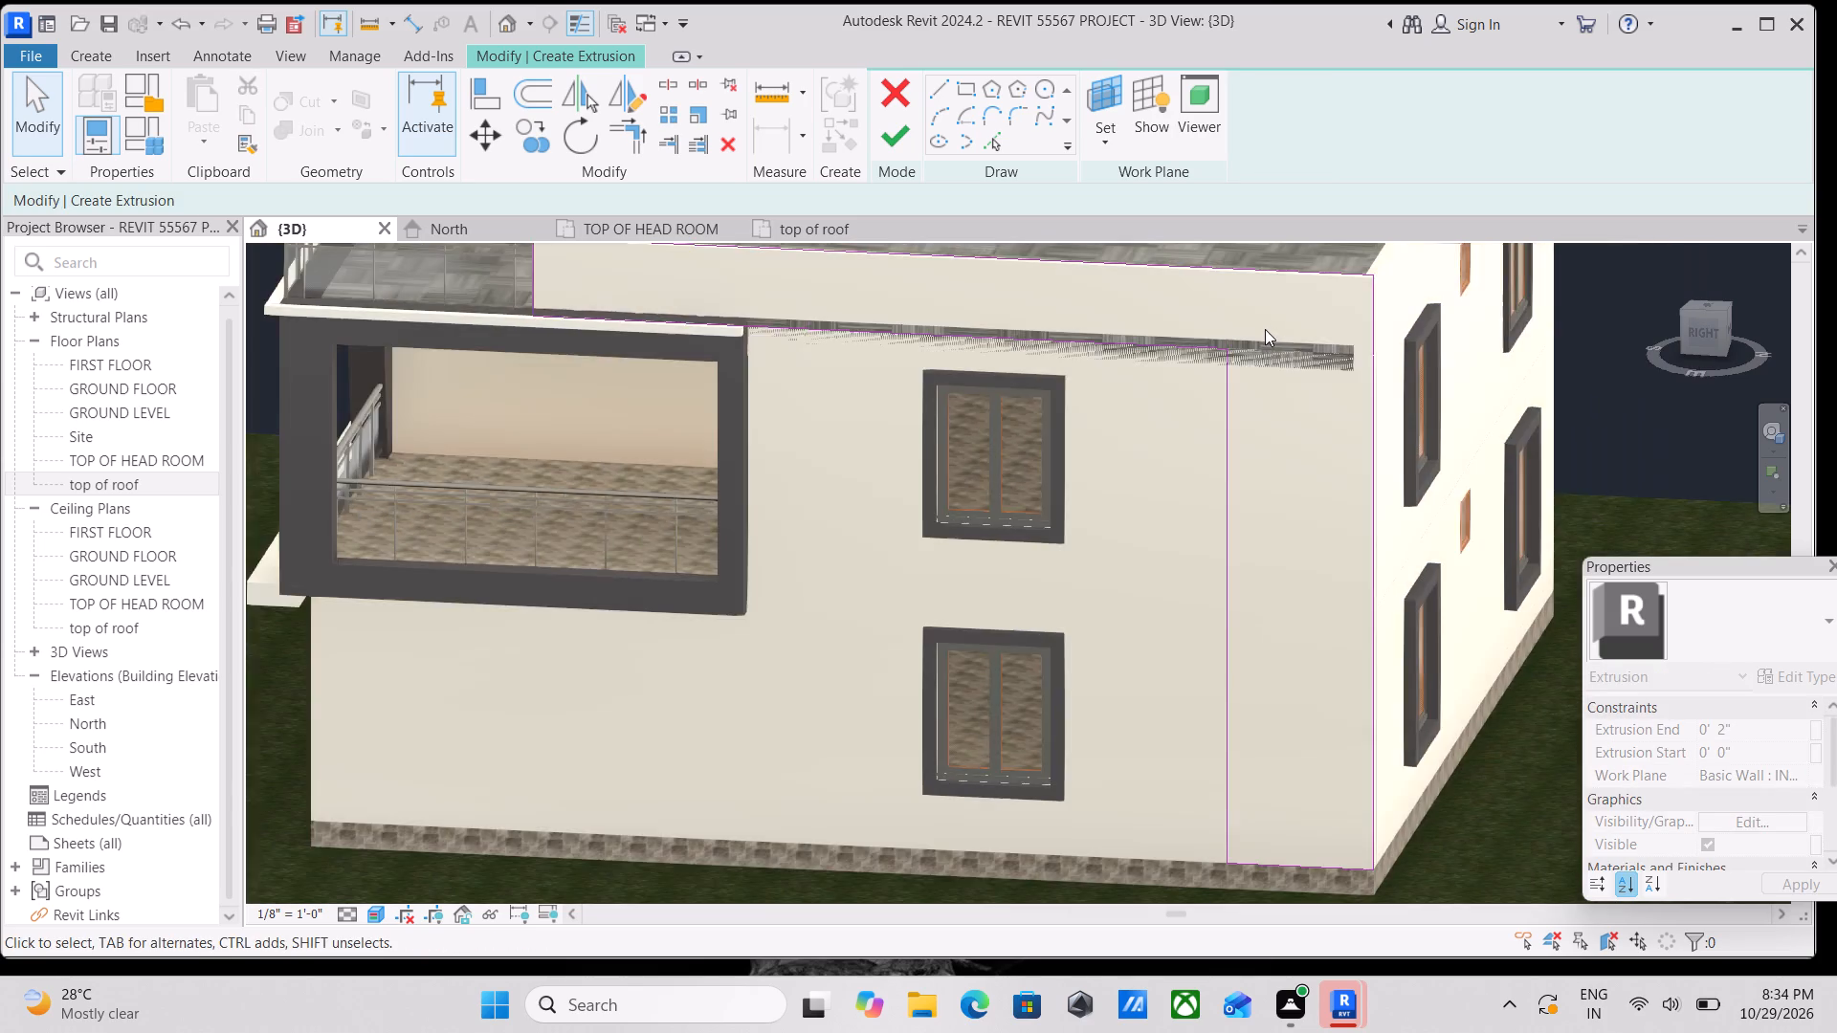
Move the L-shaped outline's top line down about 1" onto the top edge of the side parapet wall.
scroll(1266, 329, "down", 2)
middle_click_drag(1184, 385, 1226, 348, "shift")
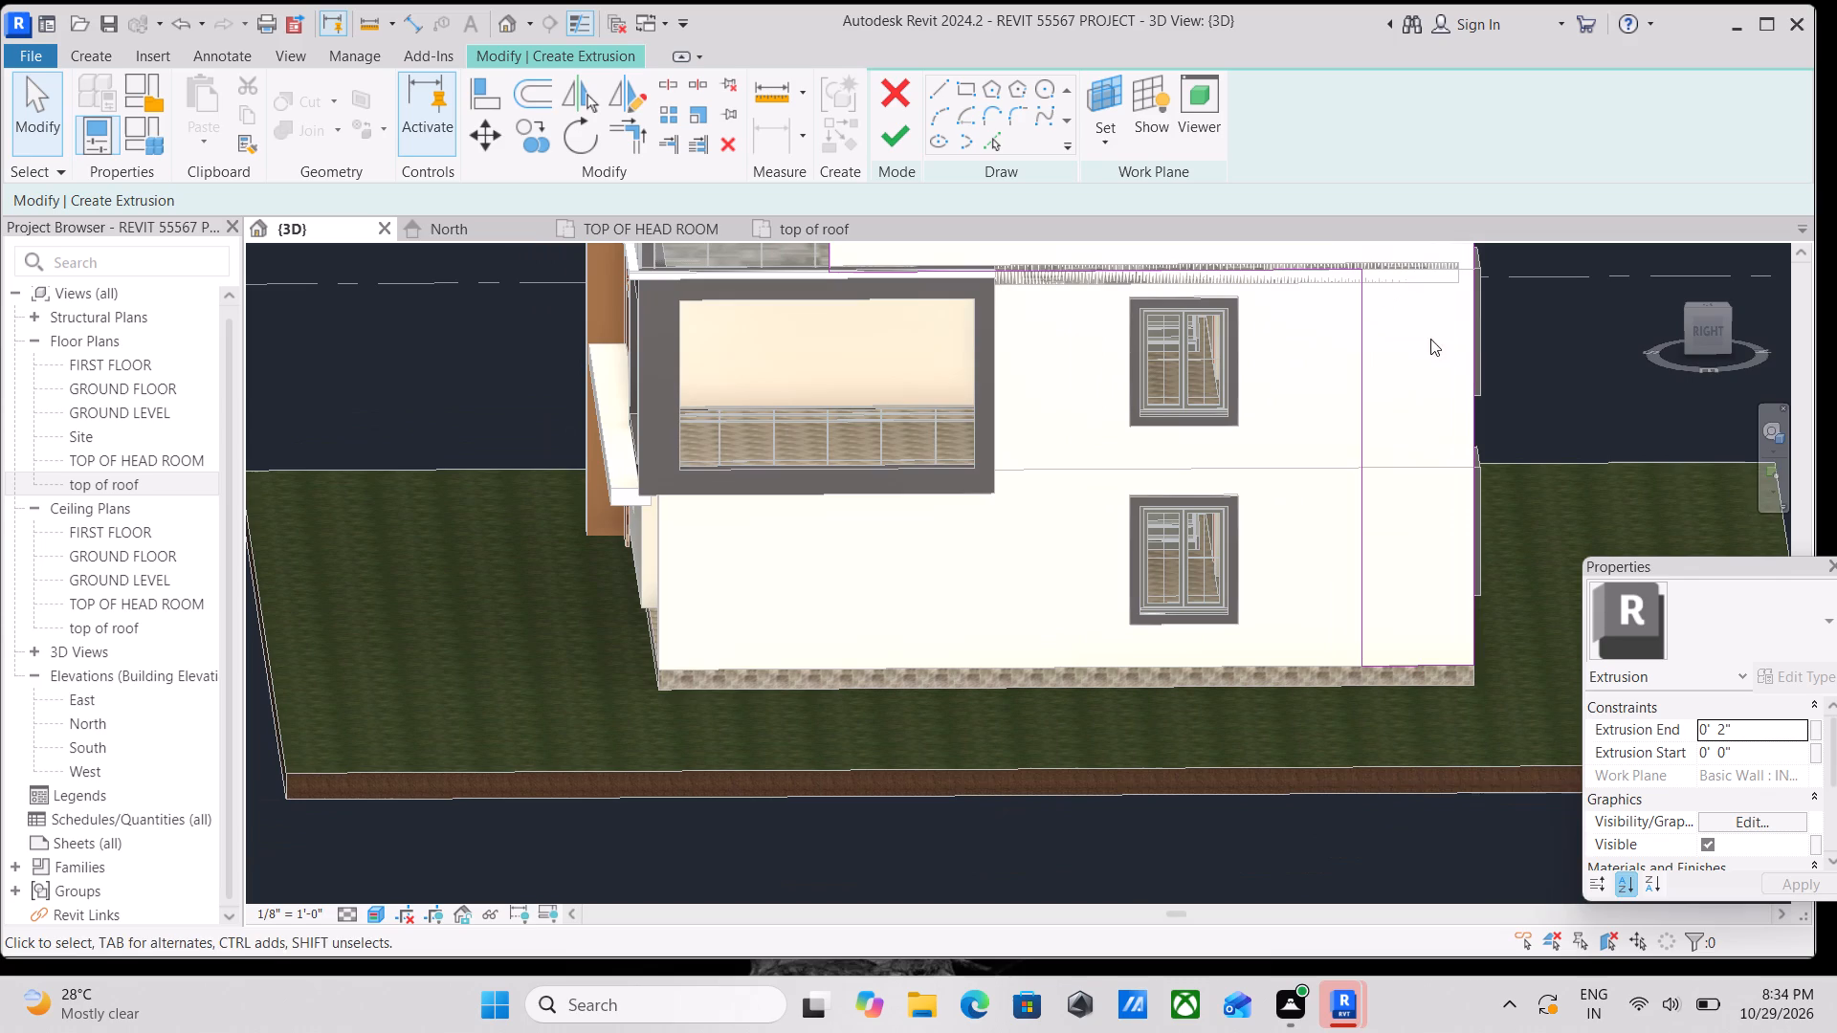
left_click(1712, 329)
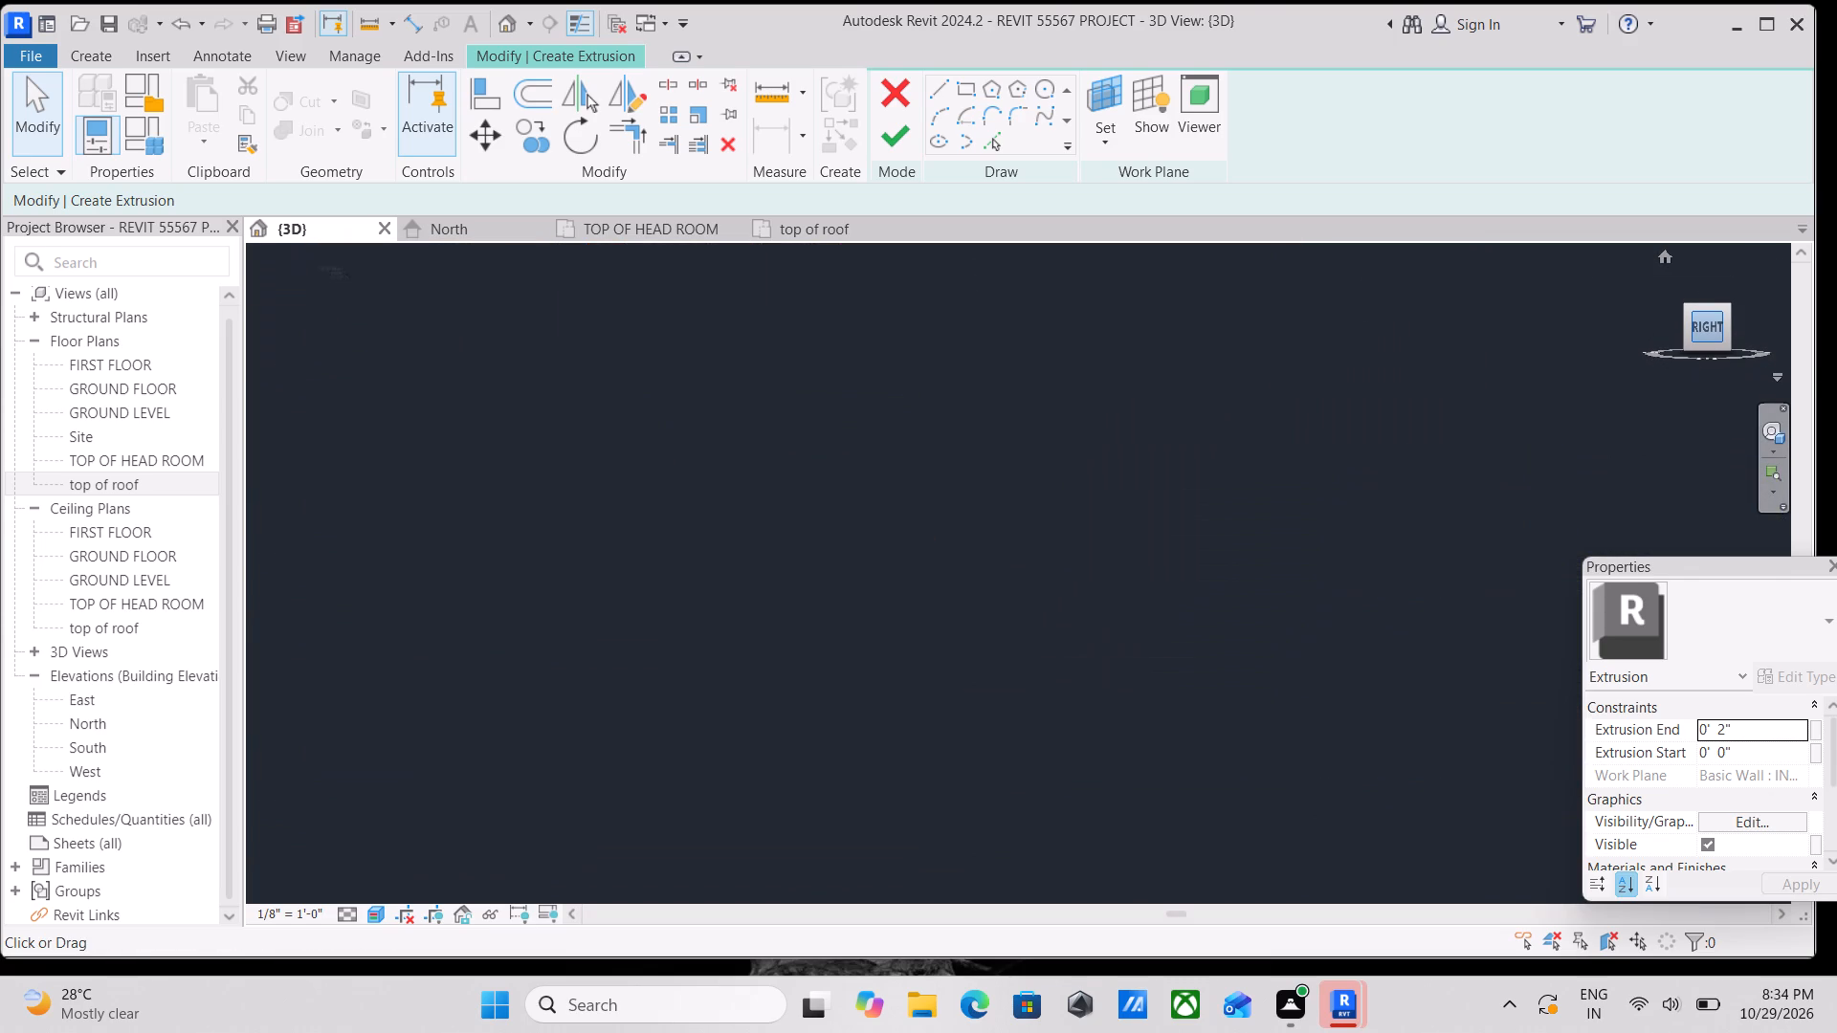
scroll(1151, 526, "up", 4)
scroll(990, 582, "up", 6)
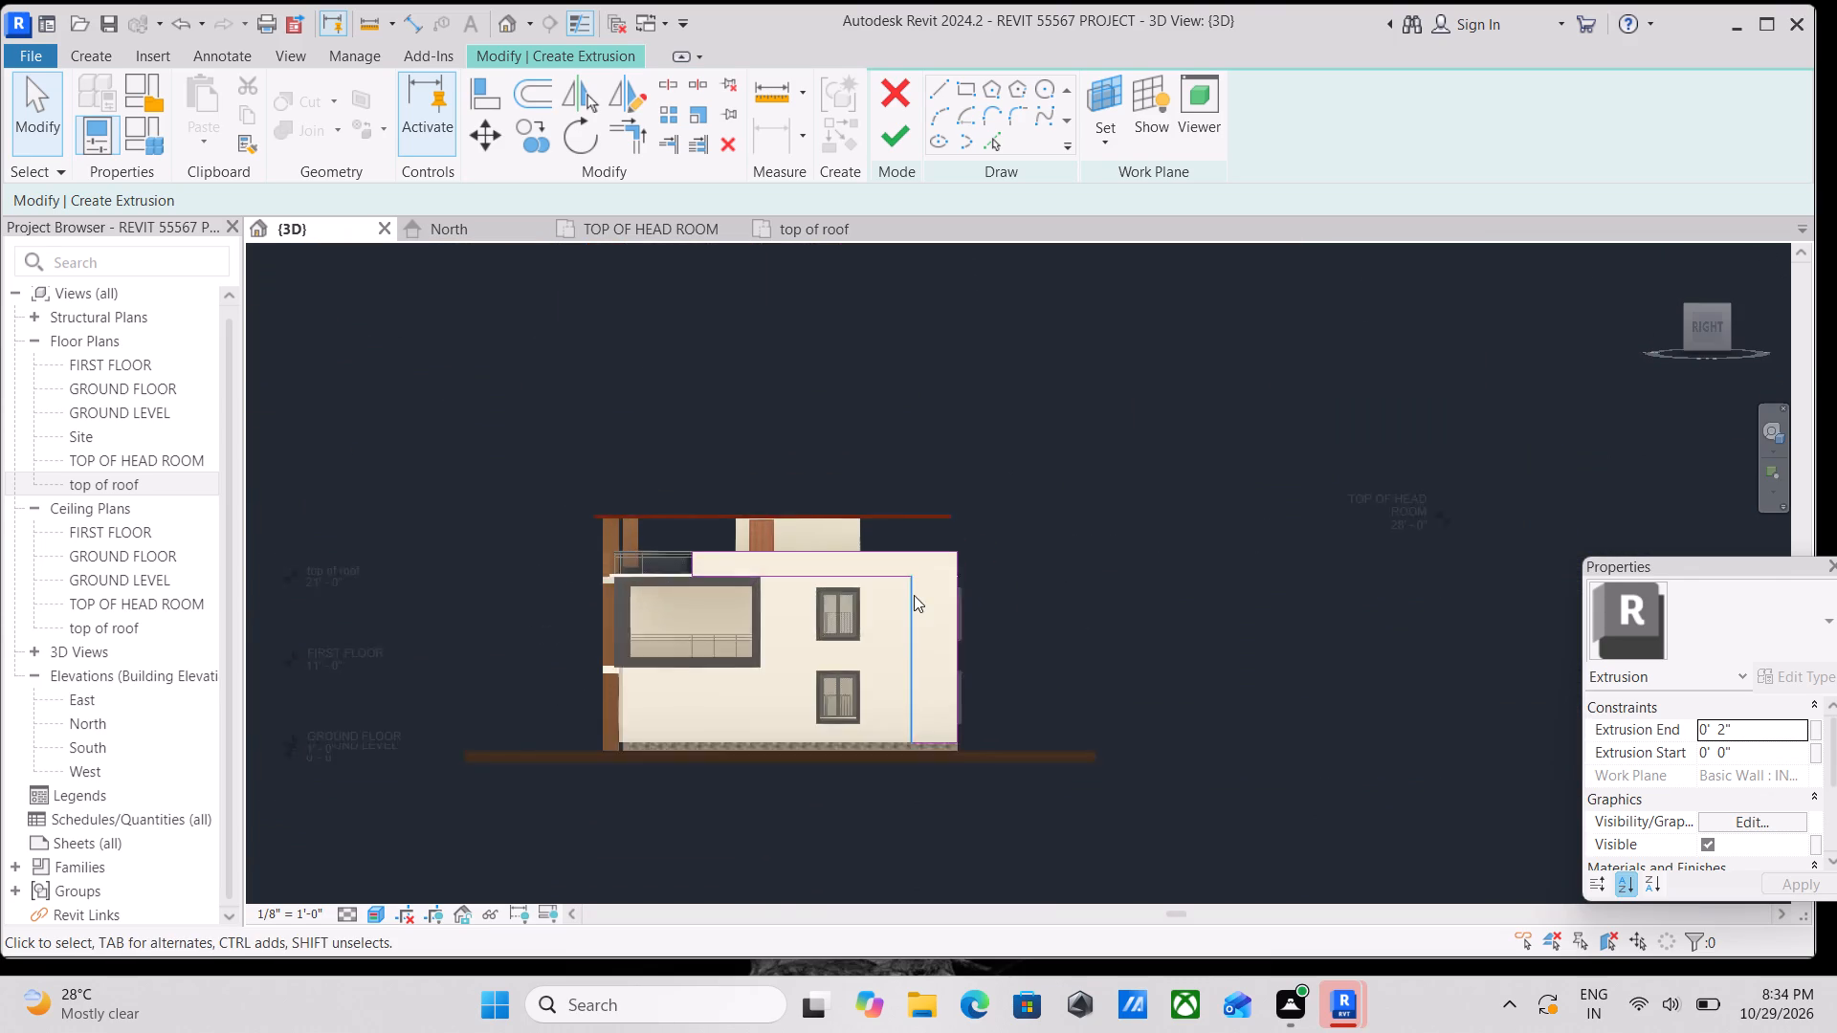
scroll(914, 595, "up", 7)
scroll(1066, 385, "up", 2)
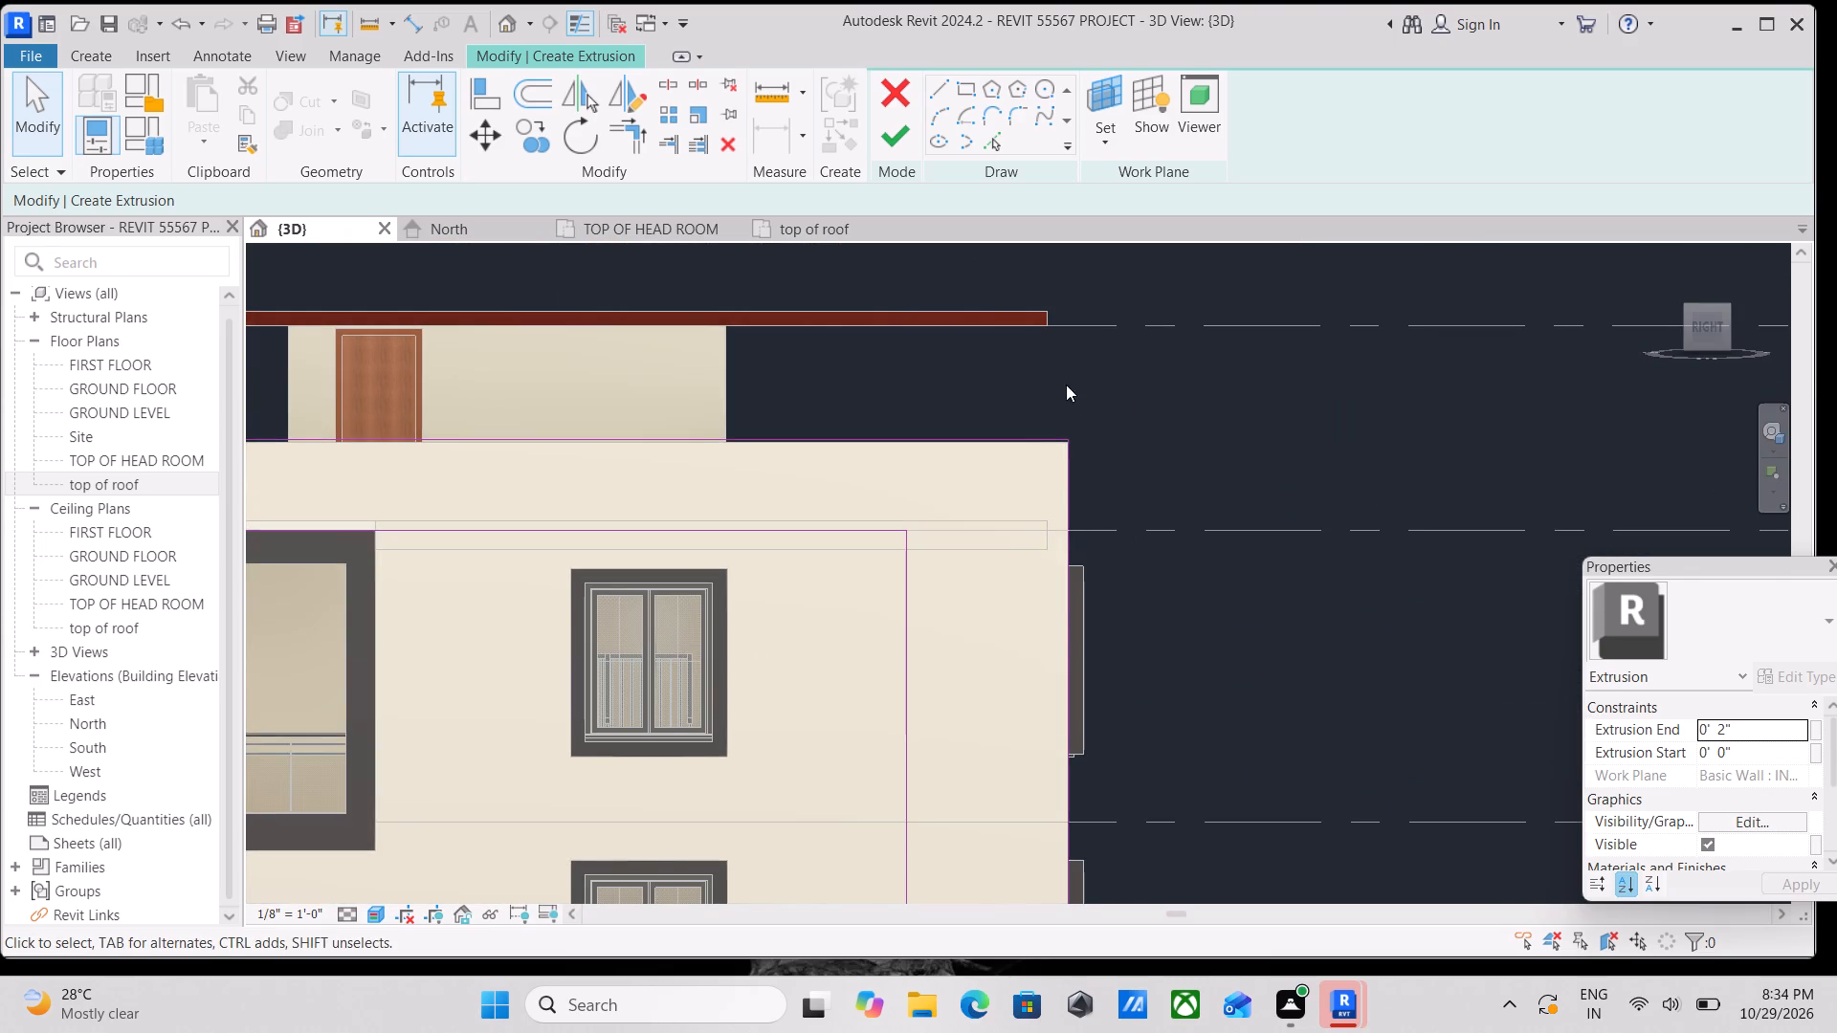
scroll(1066, 385, "up", 1)
middle_click_drag(1007, 396, 1273, 373)
left_click(1100, 439)
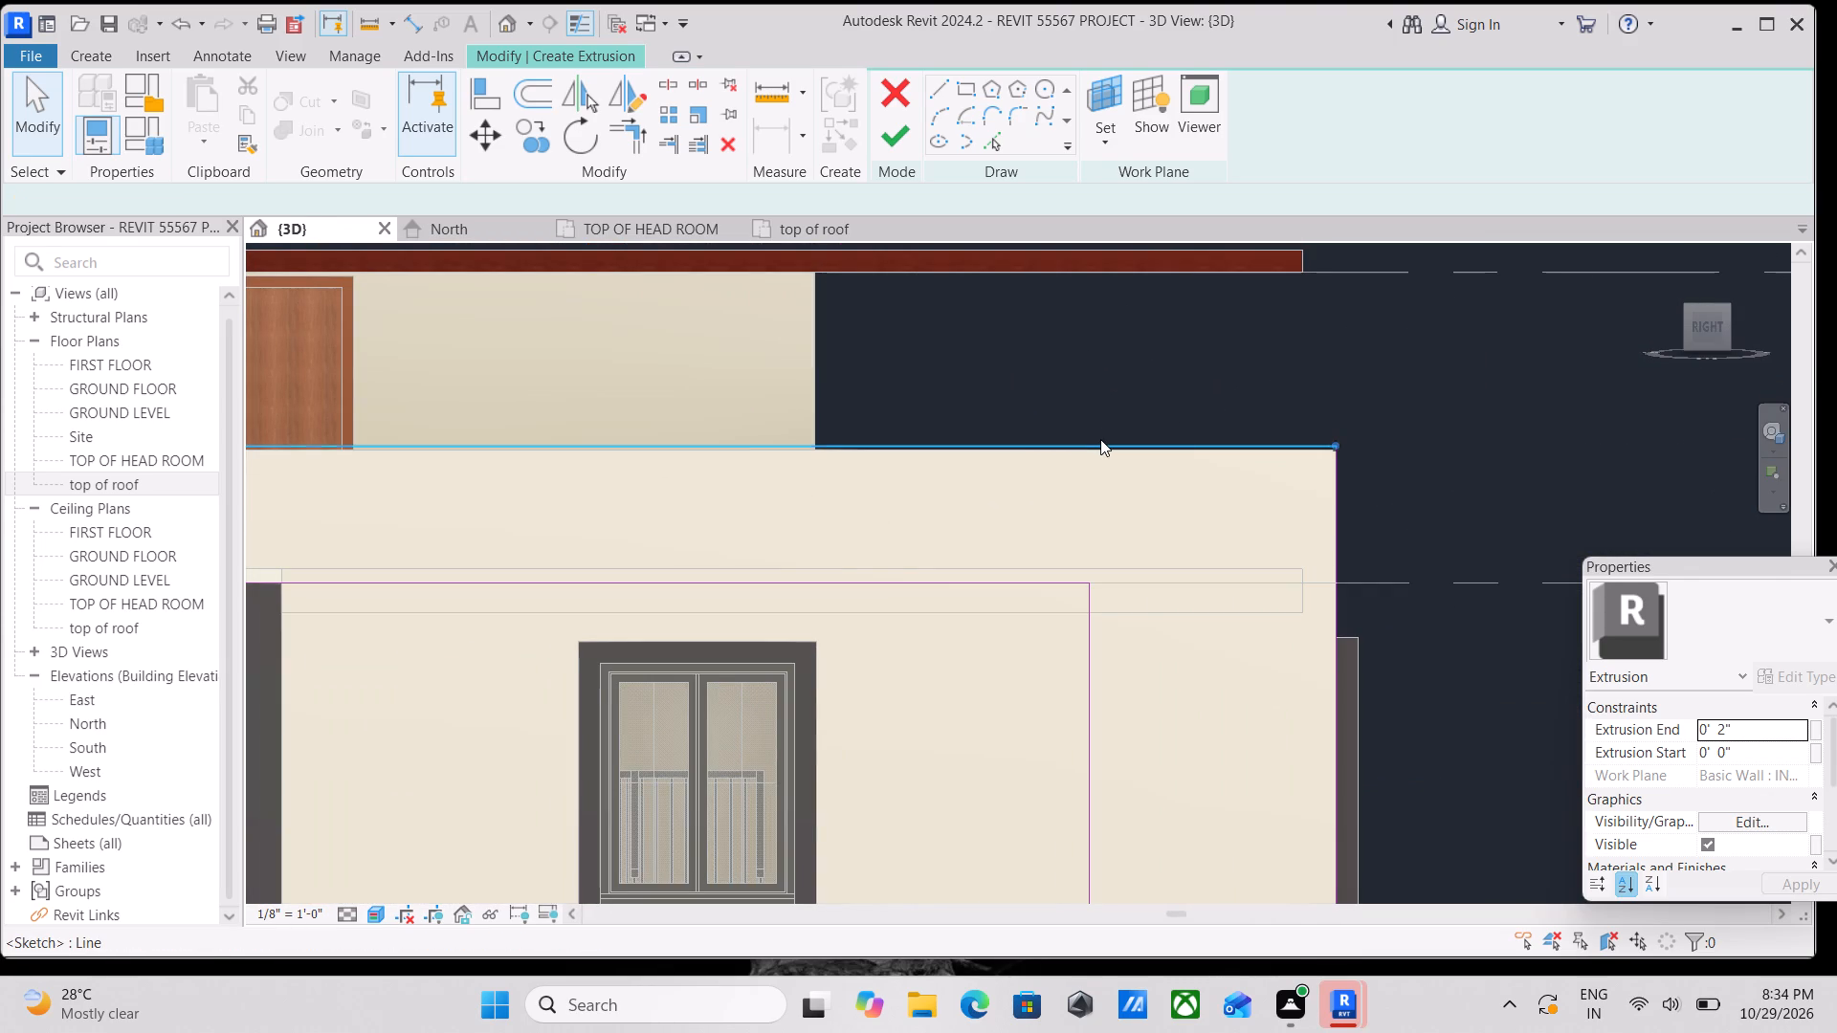
middle_click_drag(1100, 439, 1400, 473)
scroll(1209, 476, "down", 3)
middle_click_drag(1209, 476, 1311, 489)
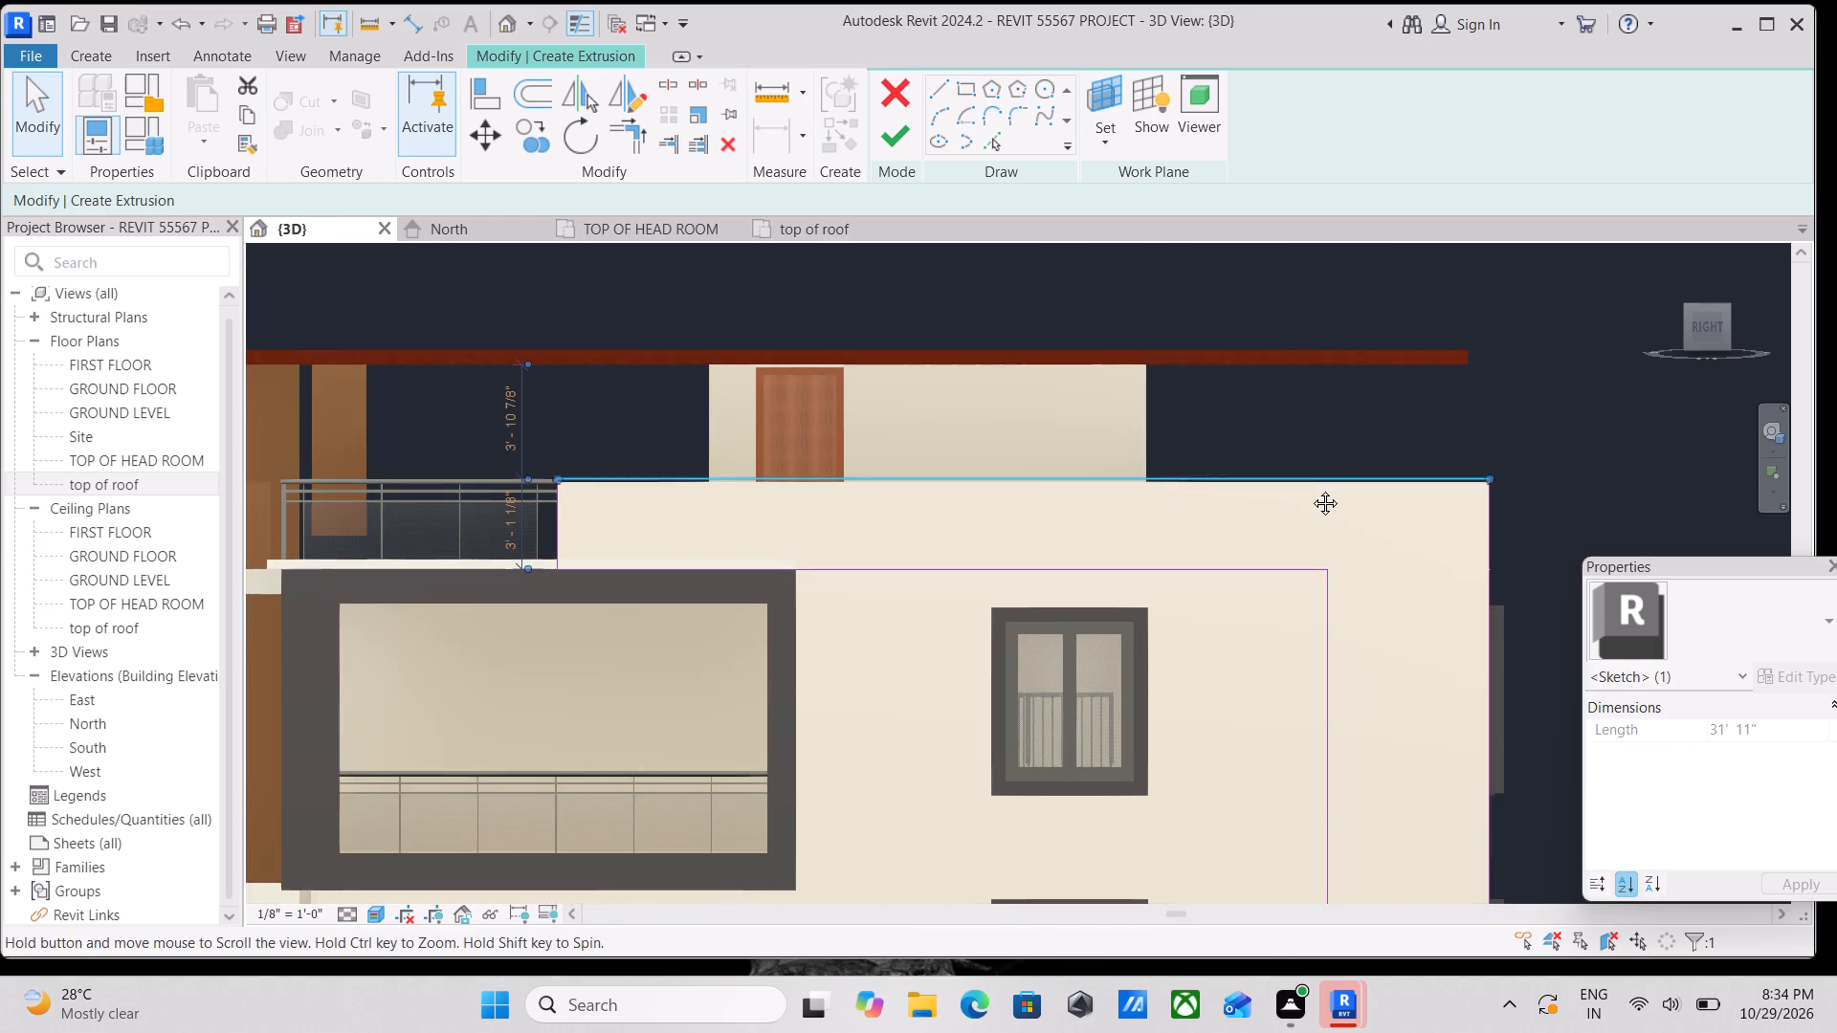
middle_click_drag(1311, 489, 1326, 490)
scroll(1028, 517, "up", 2)
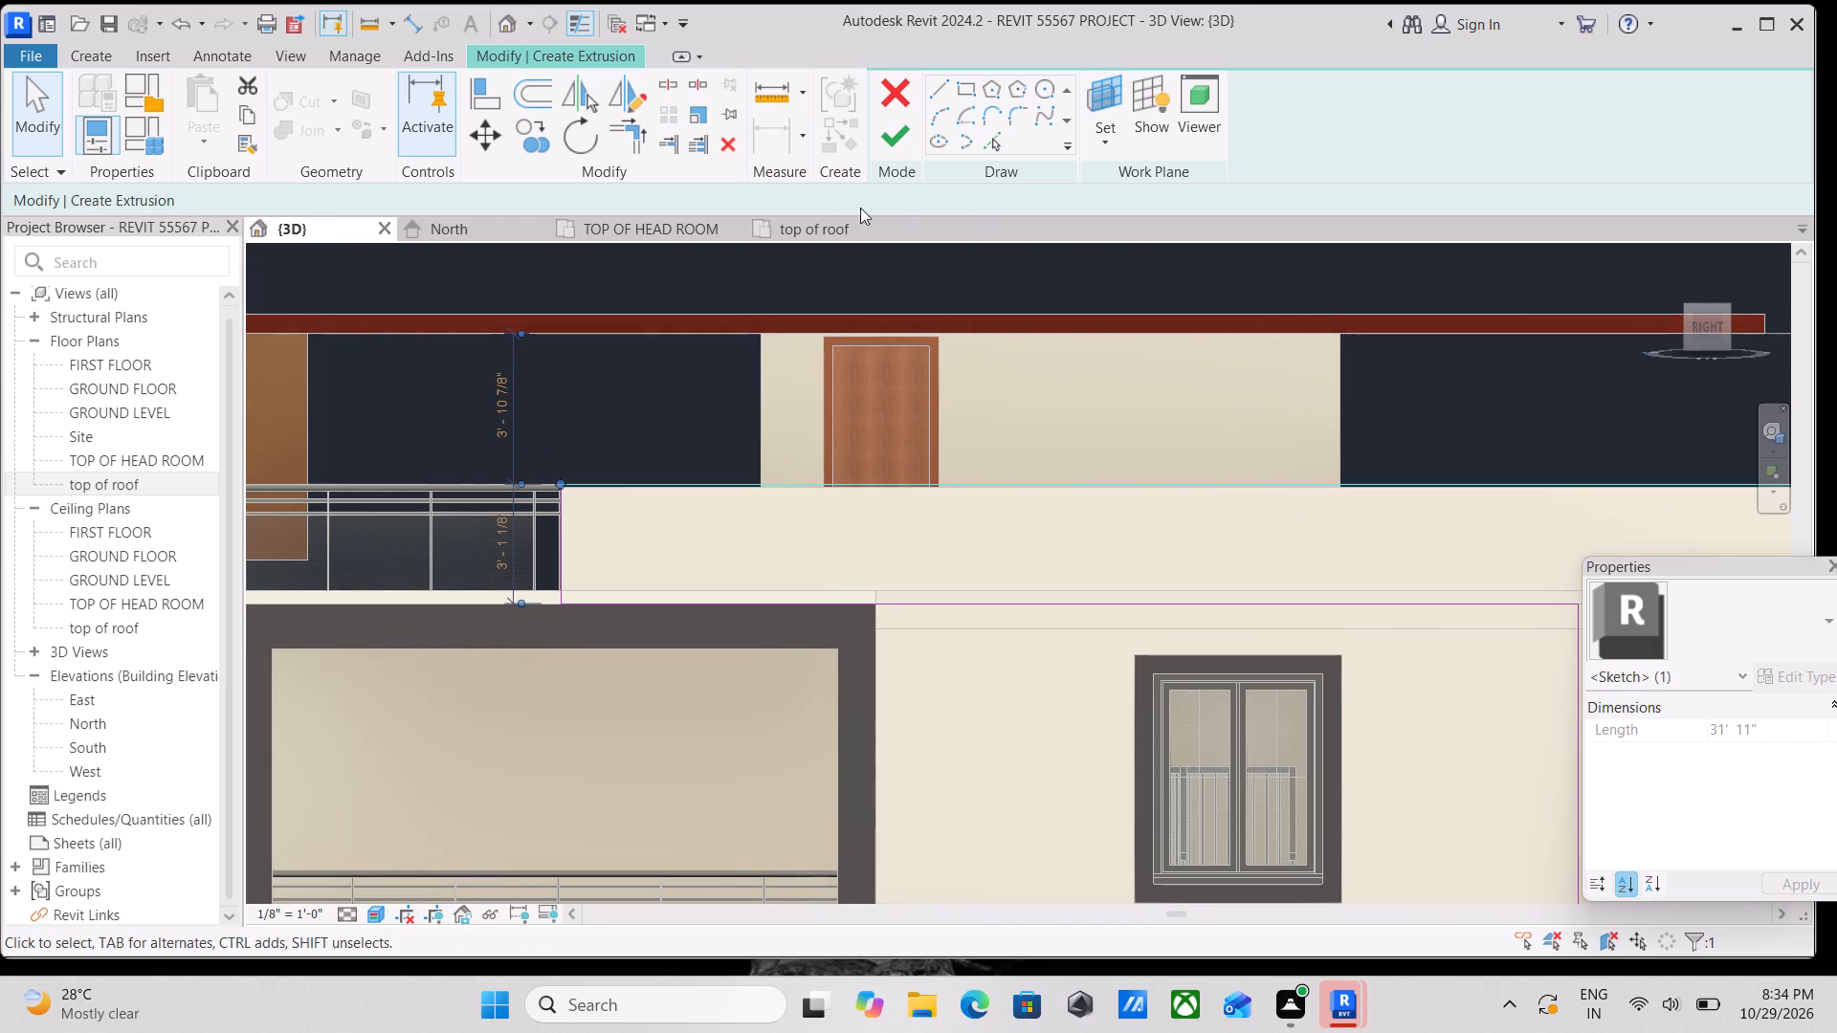
left_click(481, 148)
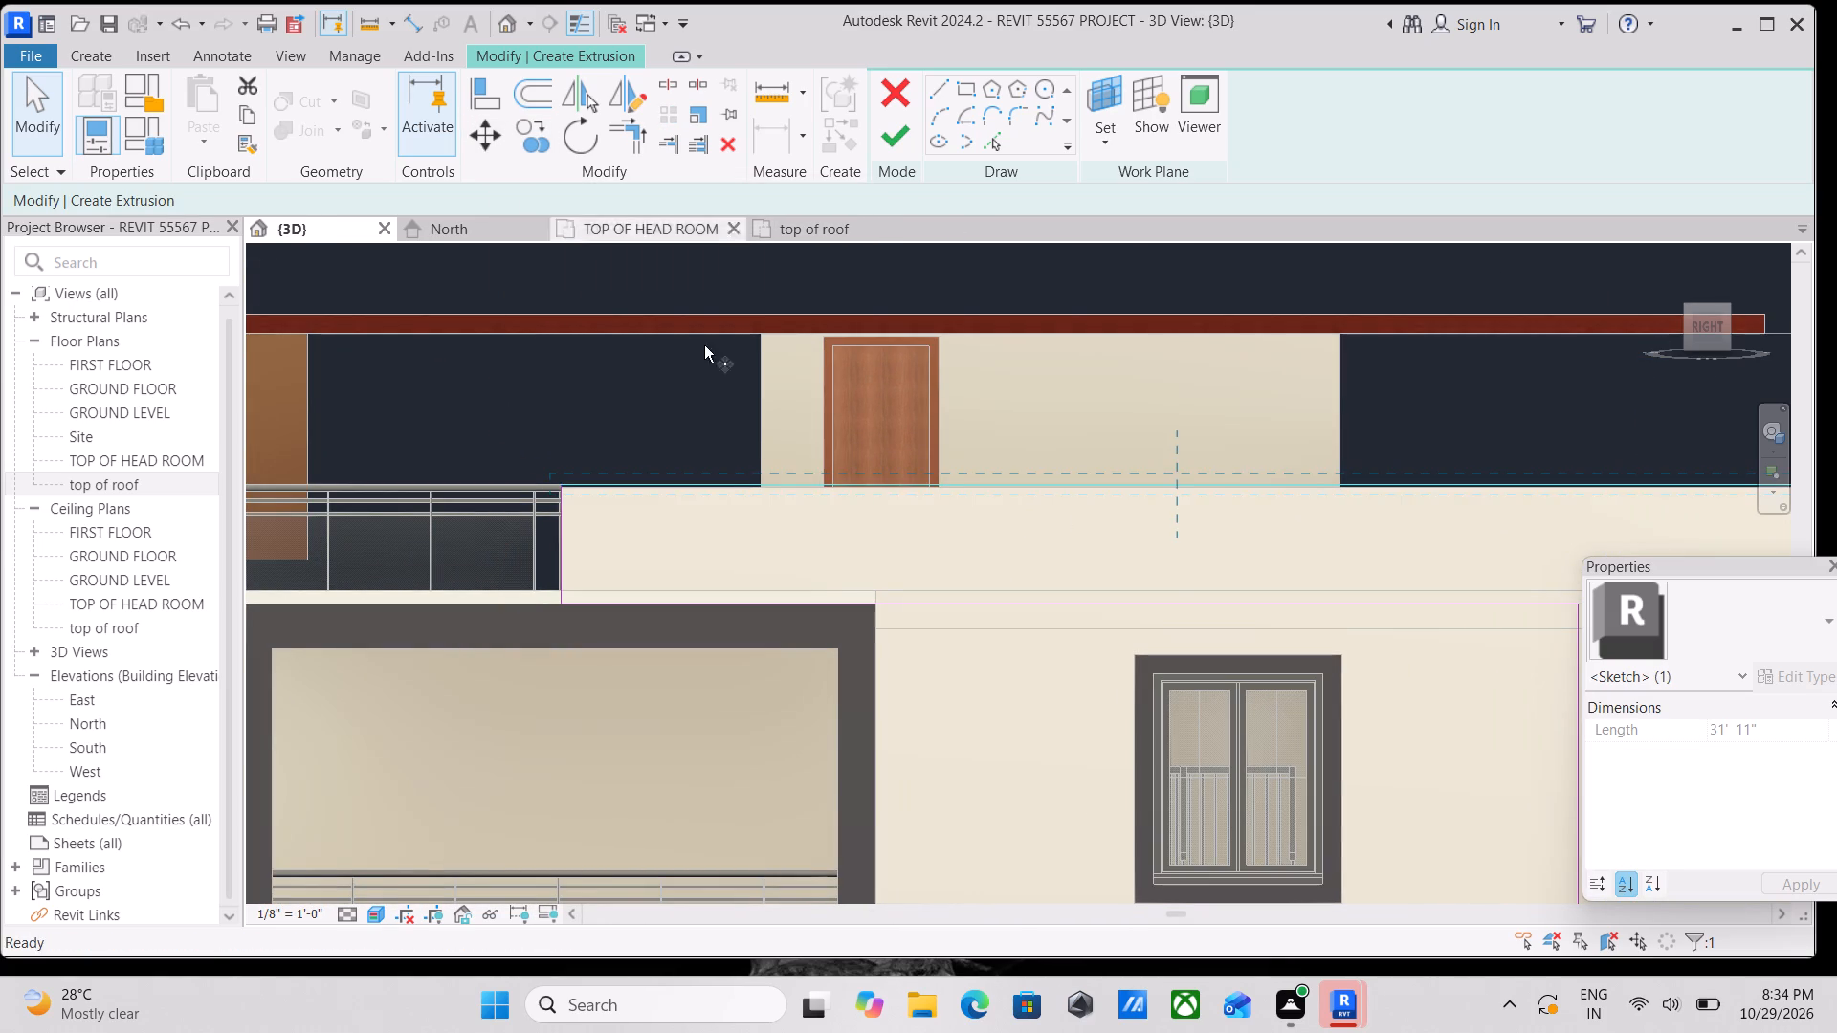
scroll(1226, 495, "up", 5)
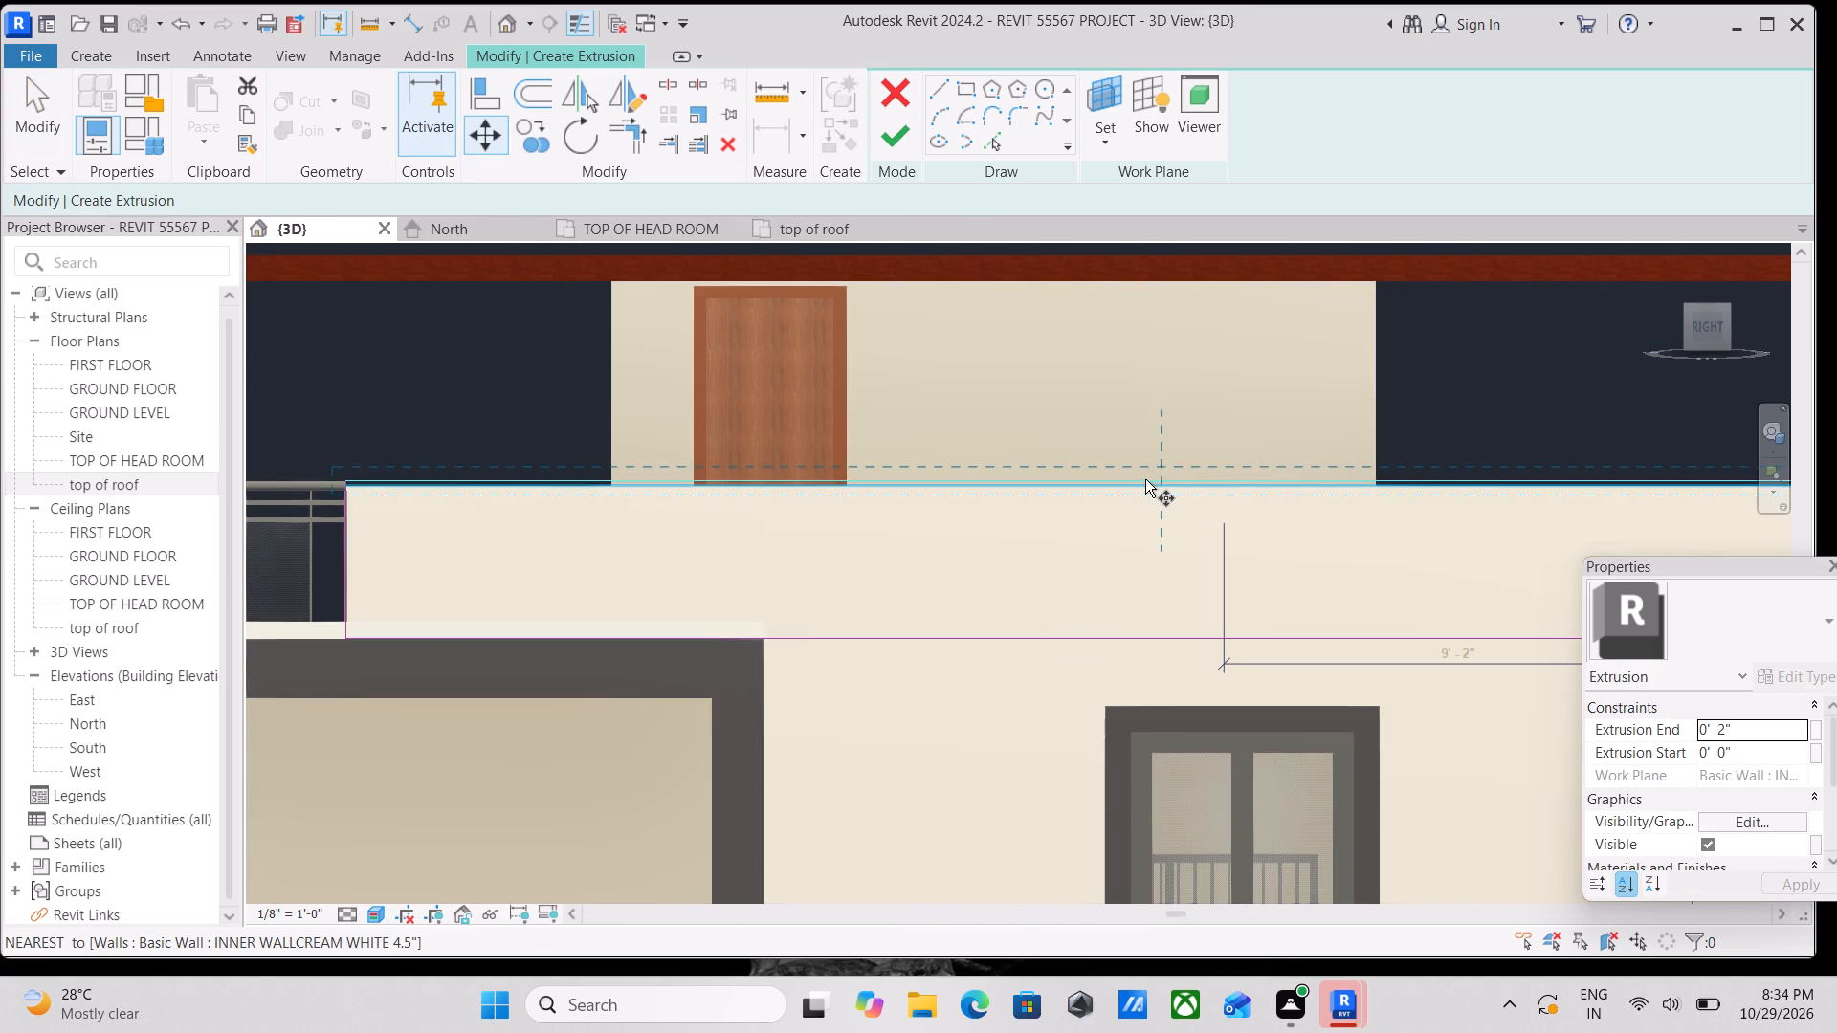
left_click(1125, 471)
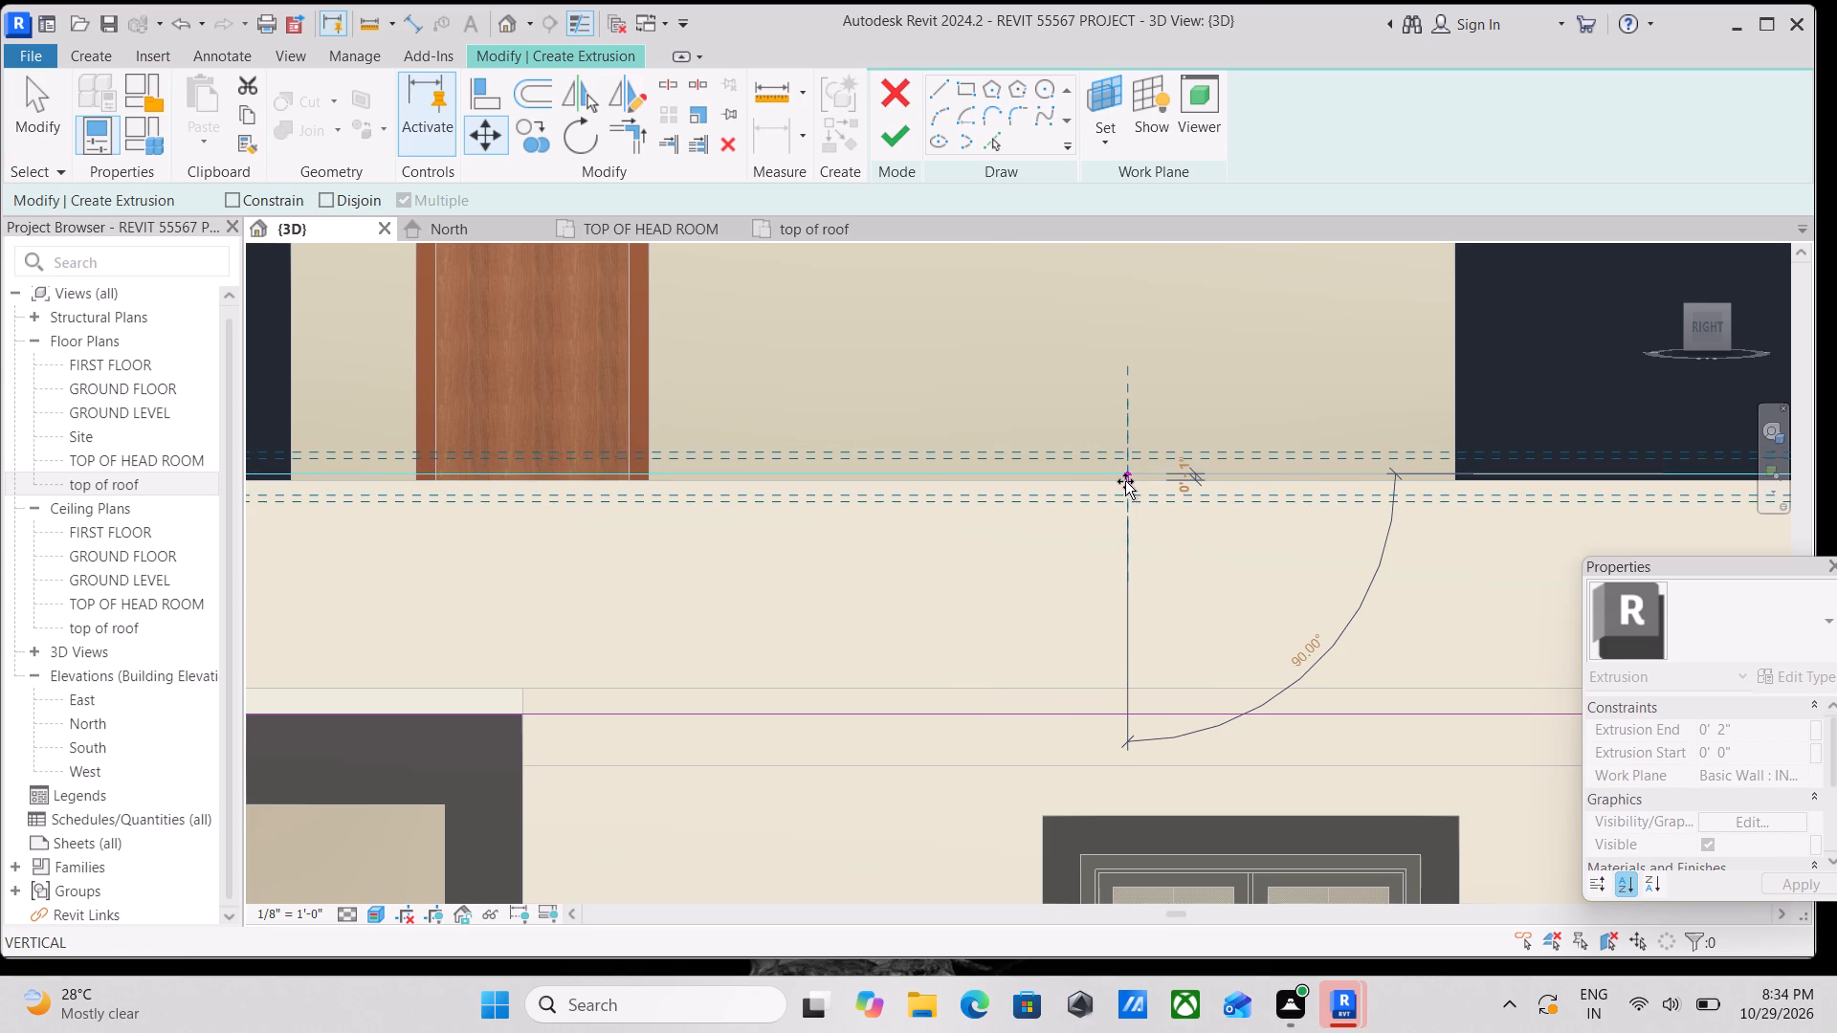
left_click(1125, 480)
Examine the L-shaped outline against the wall edges at the parapet, the corner strip and the stone plinth.
scroll(1237, 507, "down", 9)
middle_click_drag(1269, 513, 1267, 512)
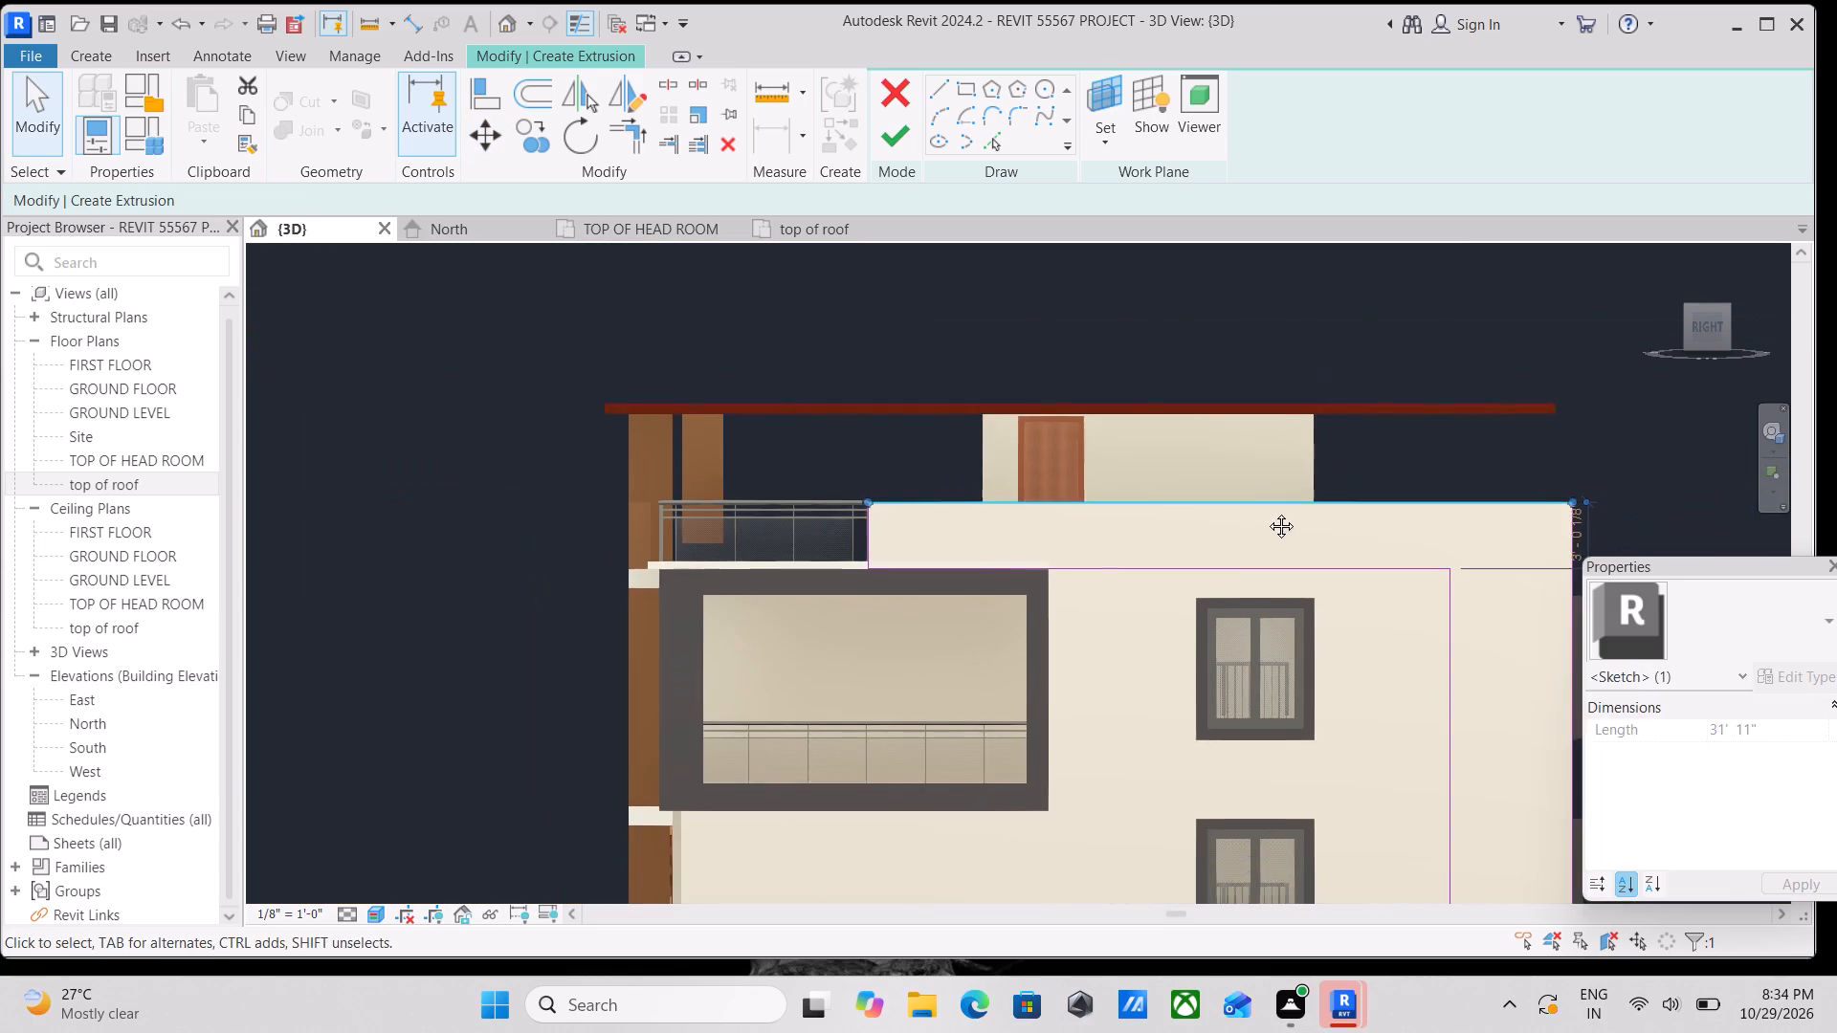
middle_click_drag(1267, 512, 1011, 389)
scroll(1256, 509, "up", 1)
scroll(1236, 532, "down", 1)
middle_click_drag(1236, 532, 1220, 508)
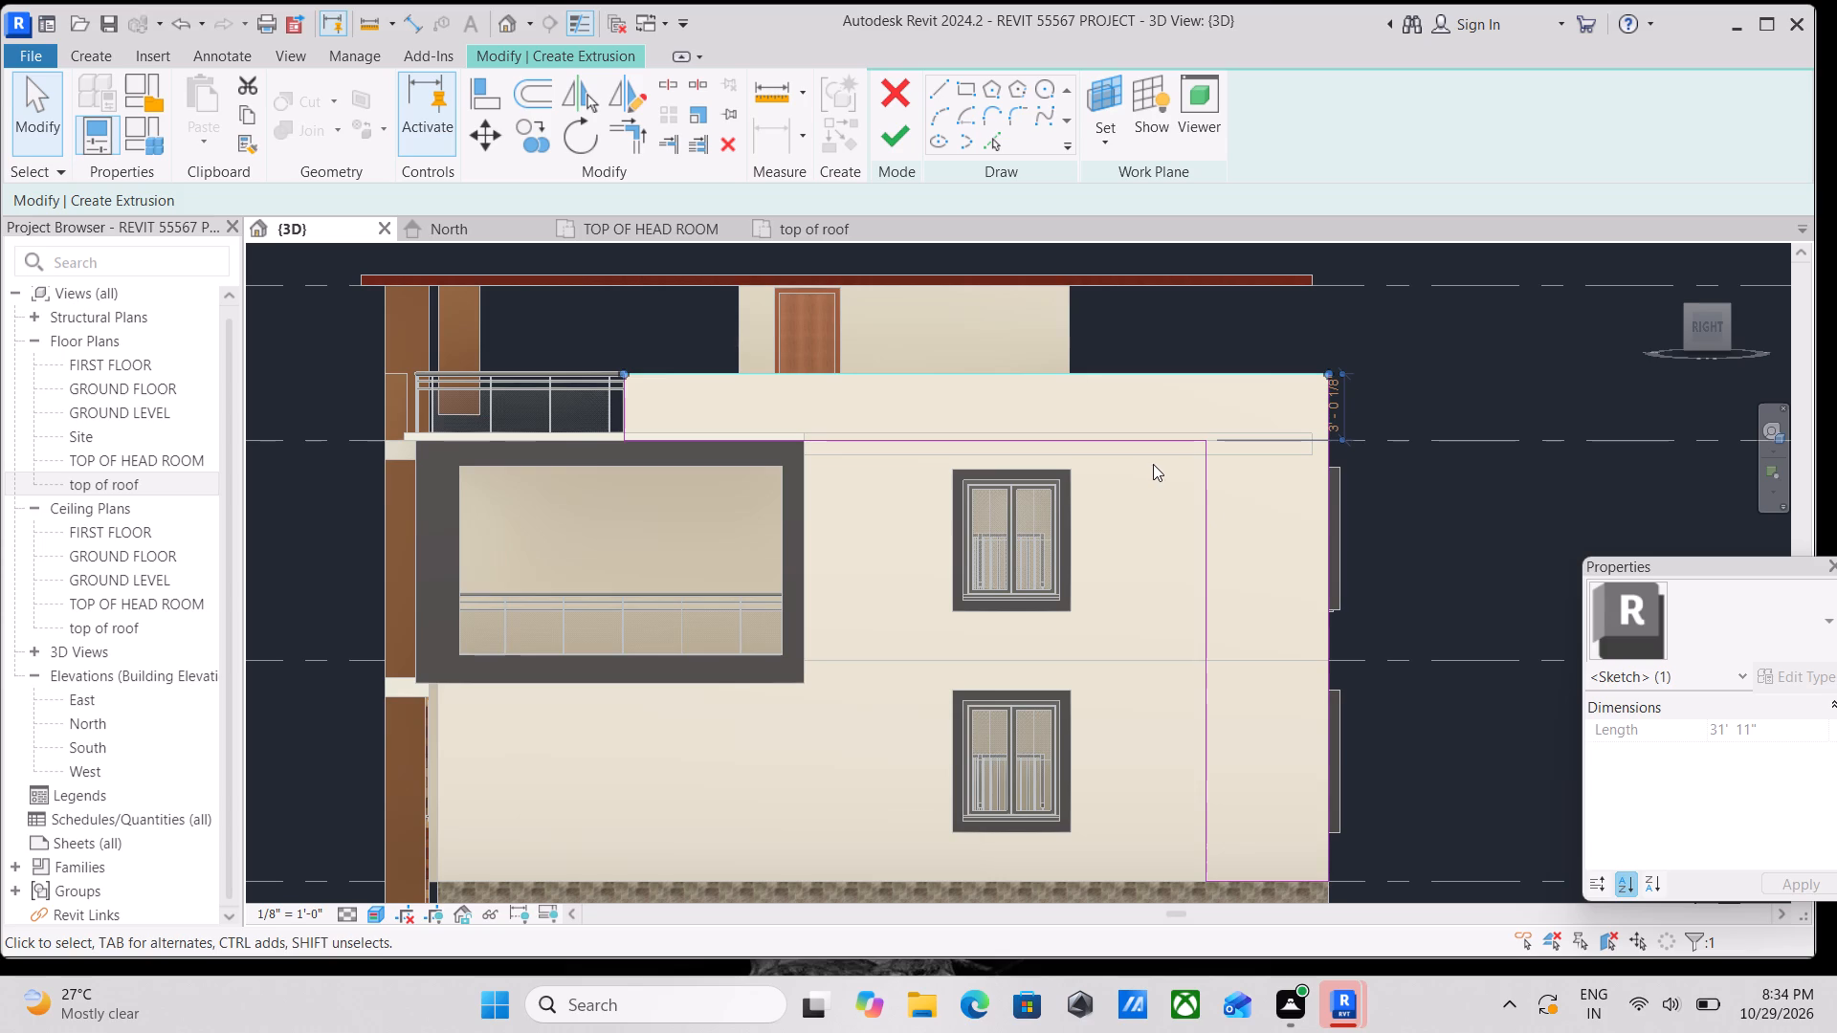
scroll(1327, 453, "up", 5)
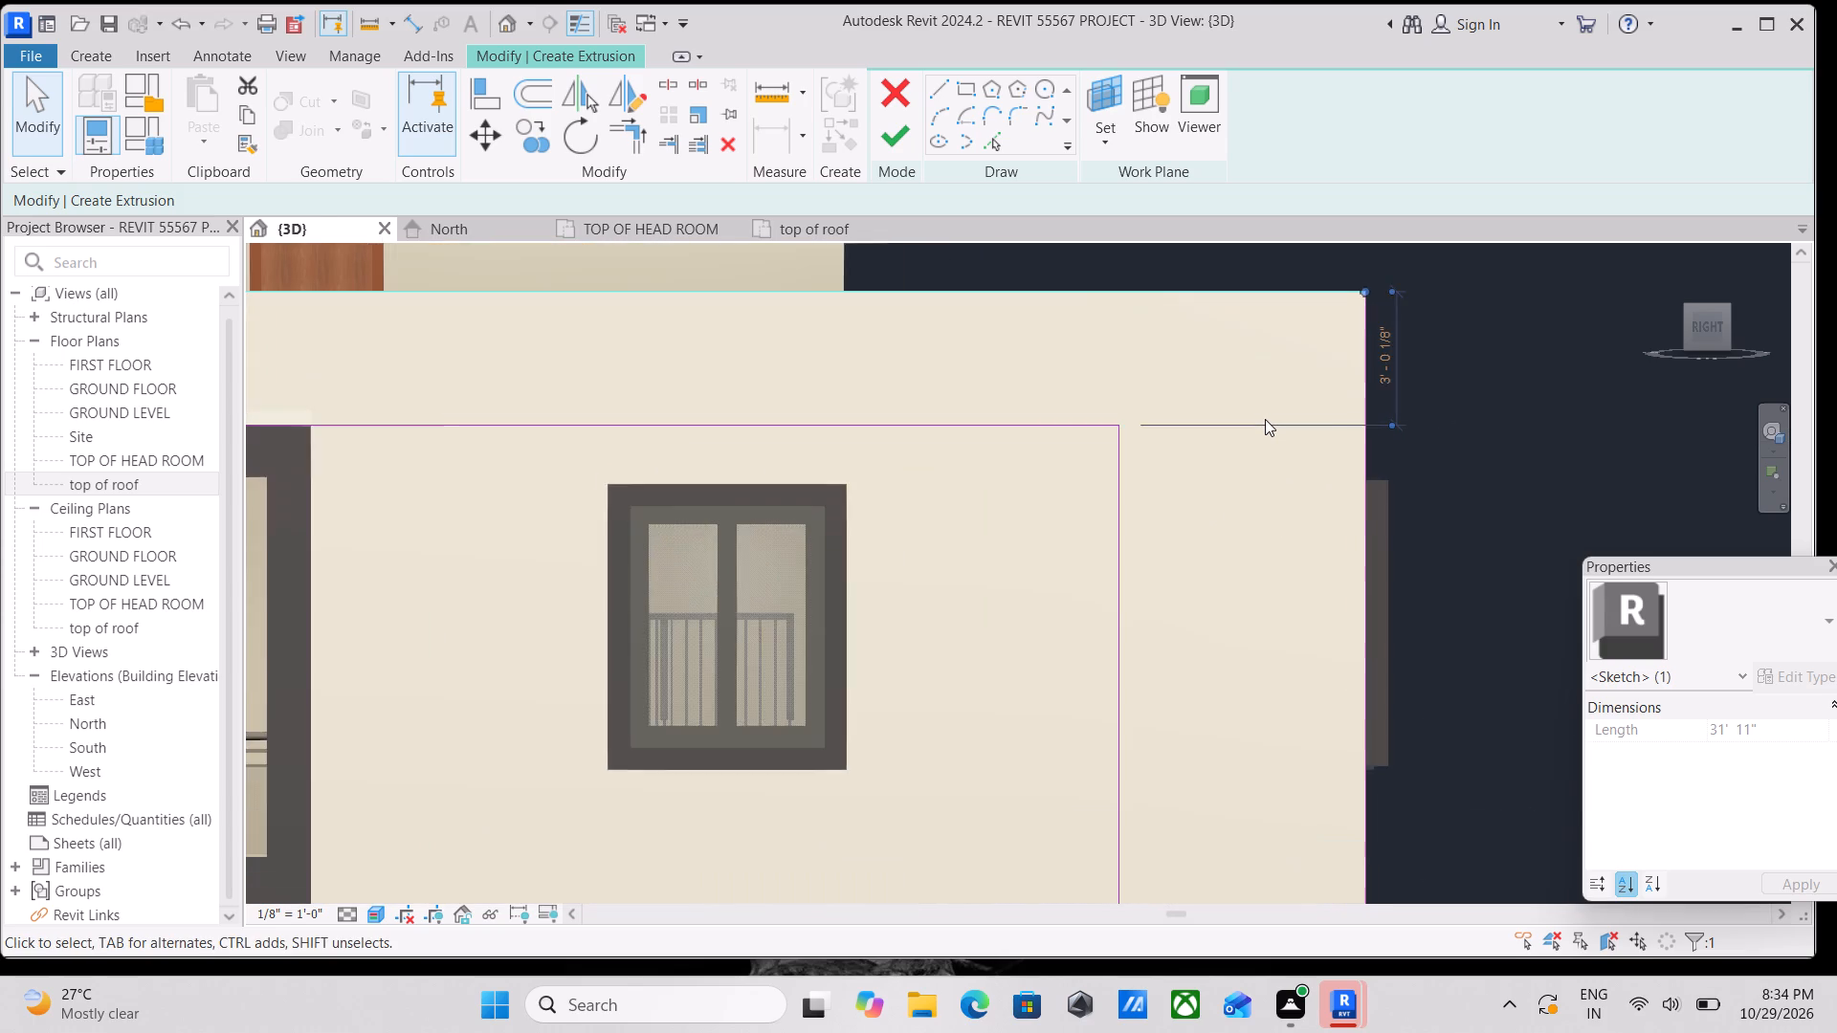
scroll(1265, 419, "down", 3)
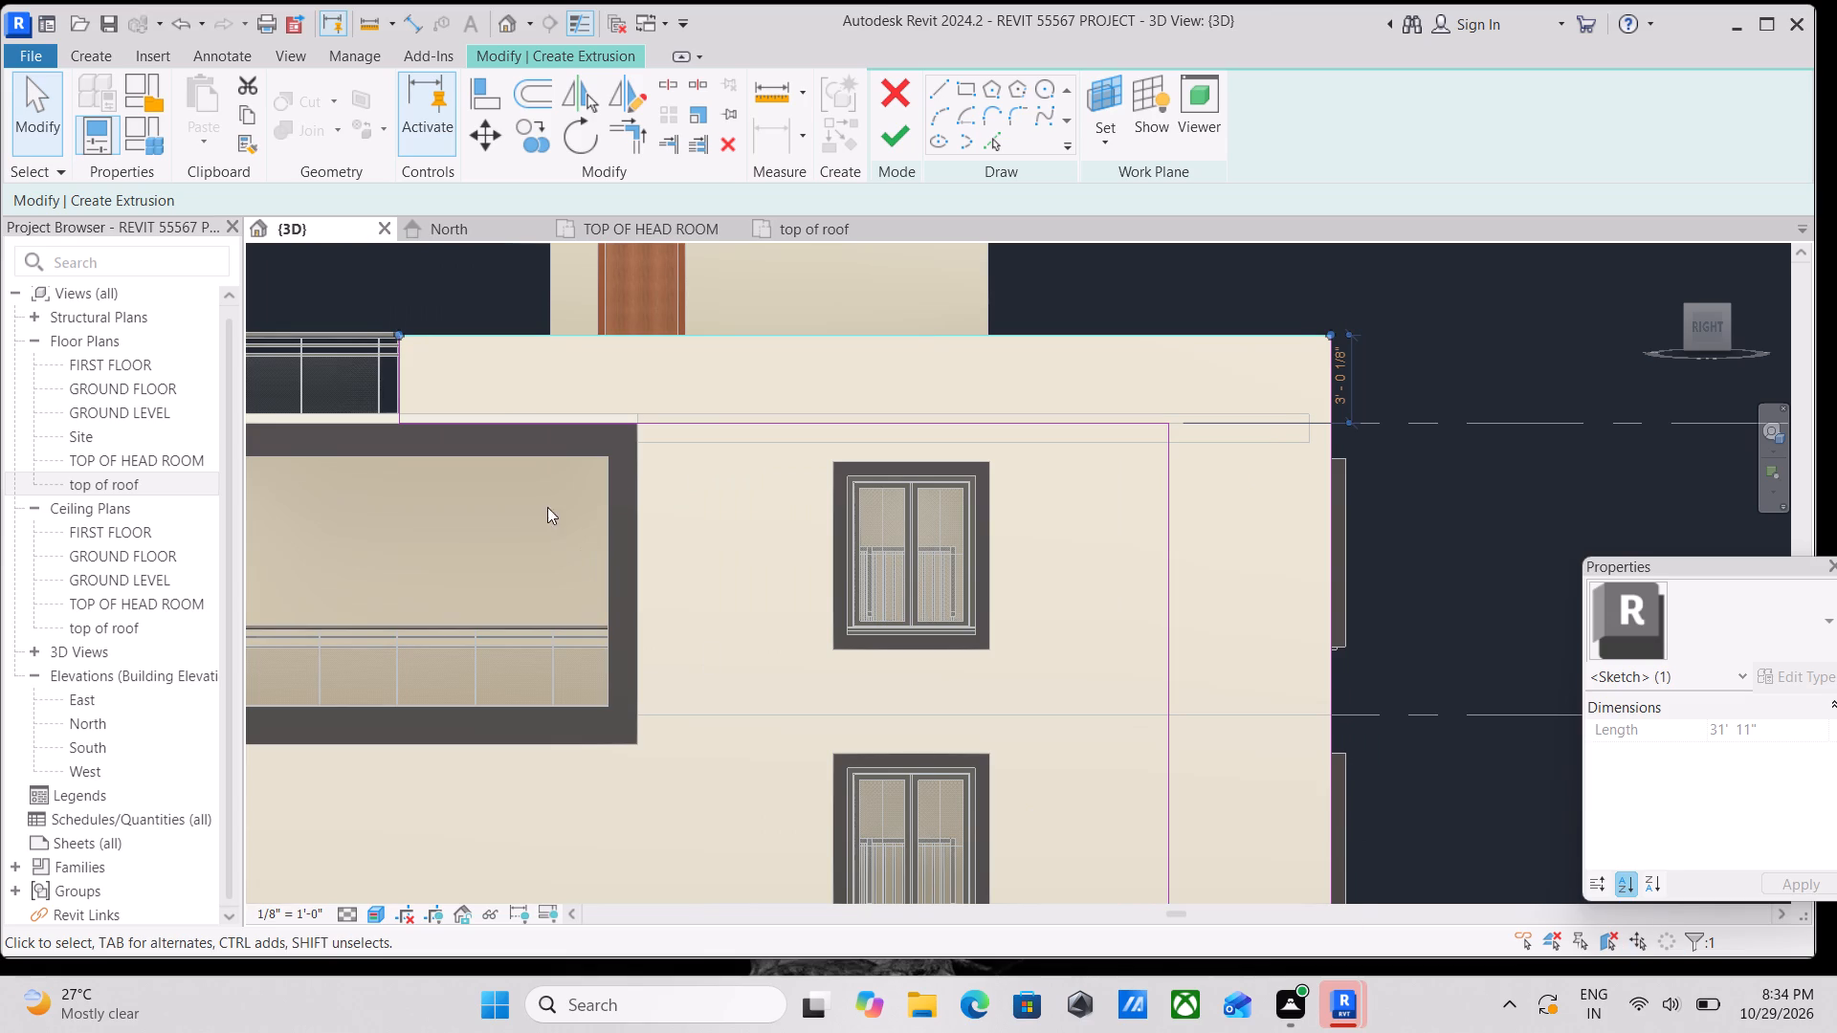
scroll(810, 426, "down", 2)
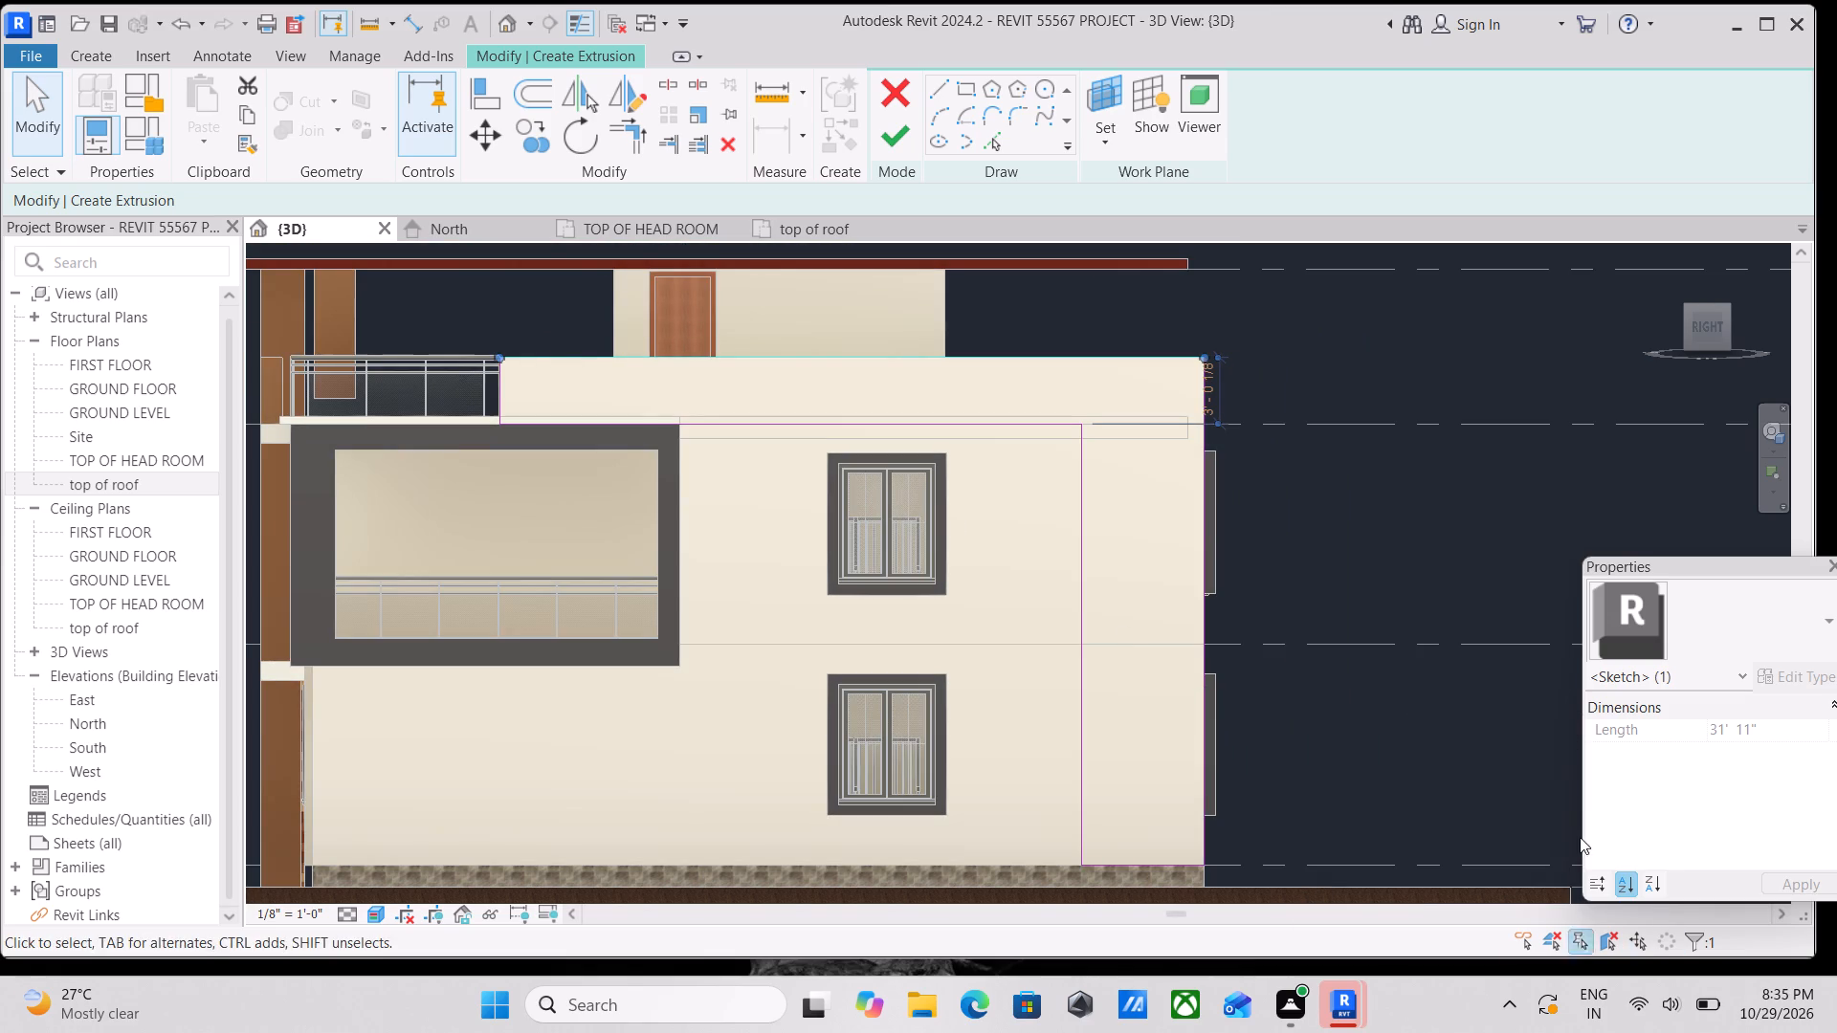
scroll(1228, 584, "down", 2)
scroll(1206, 768, "up", 12)
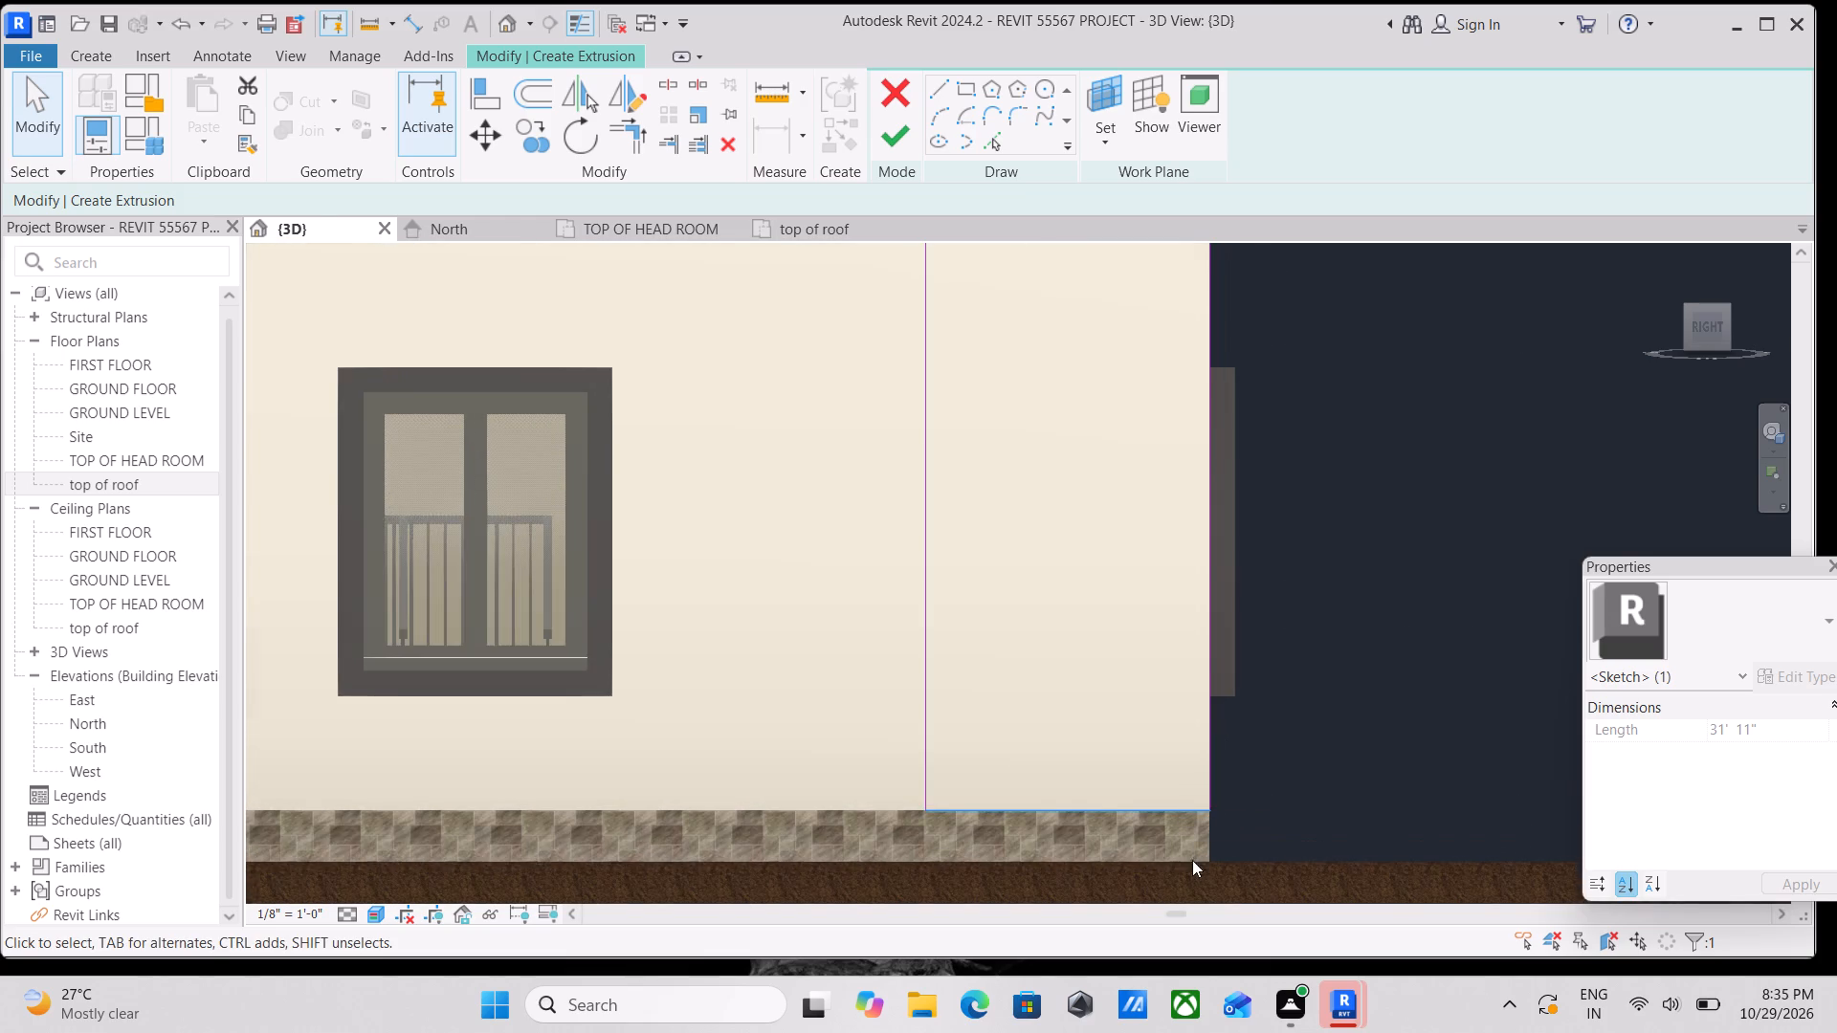
scroll(697, 658, "down", 3)
scroll(797, 747, "up", 4)
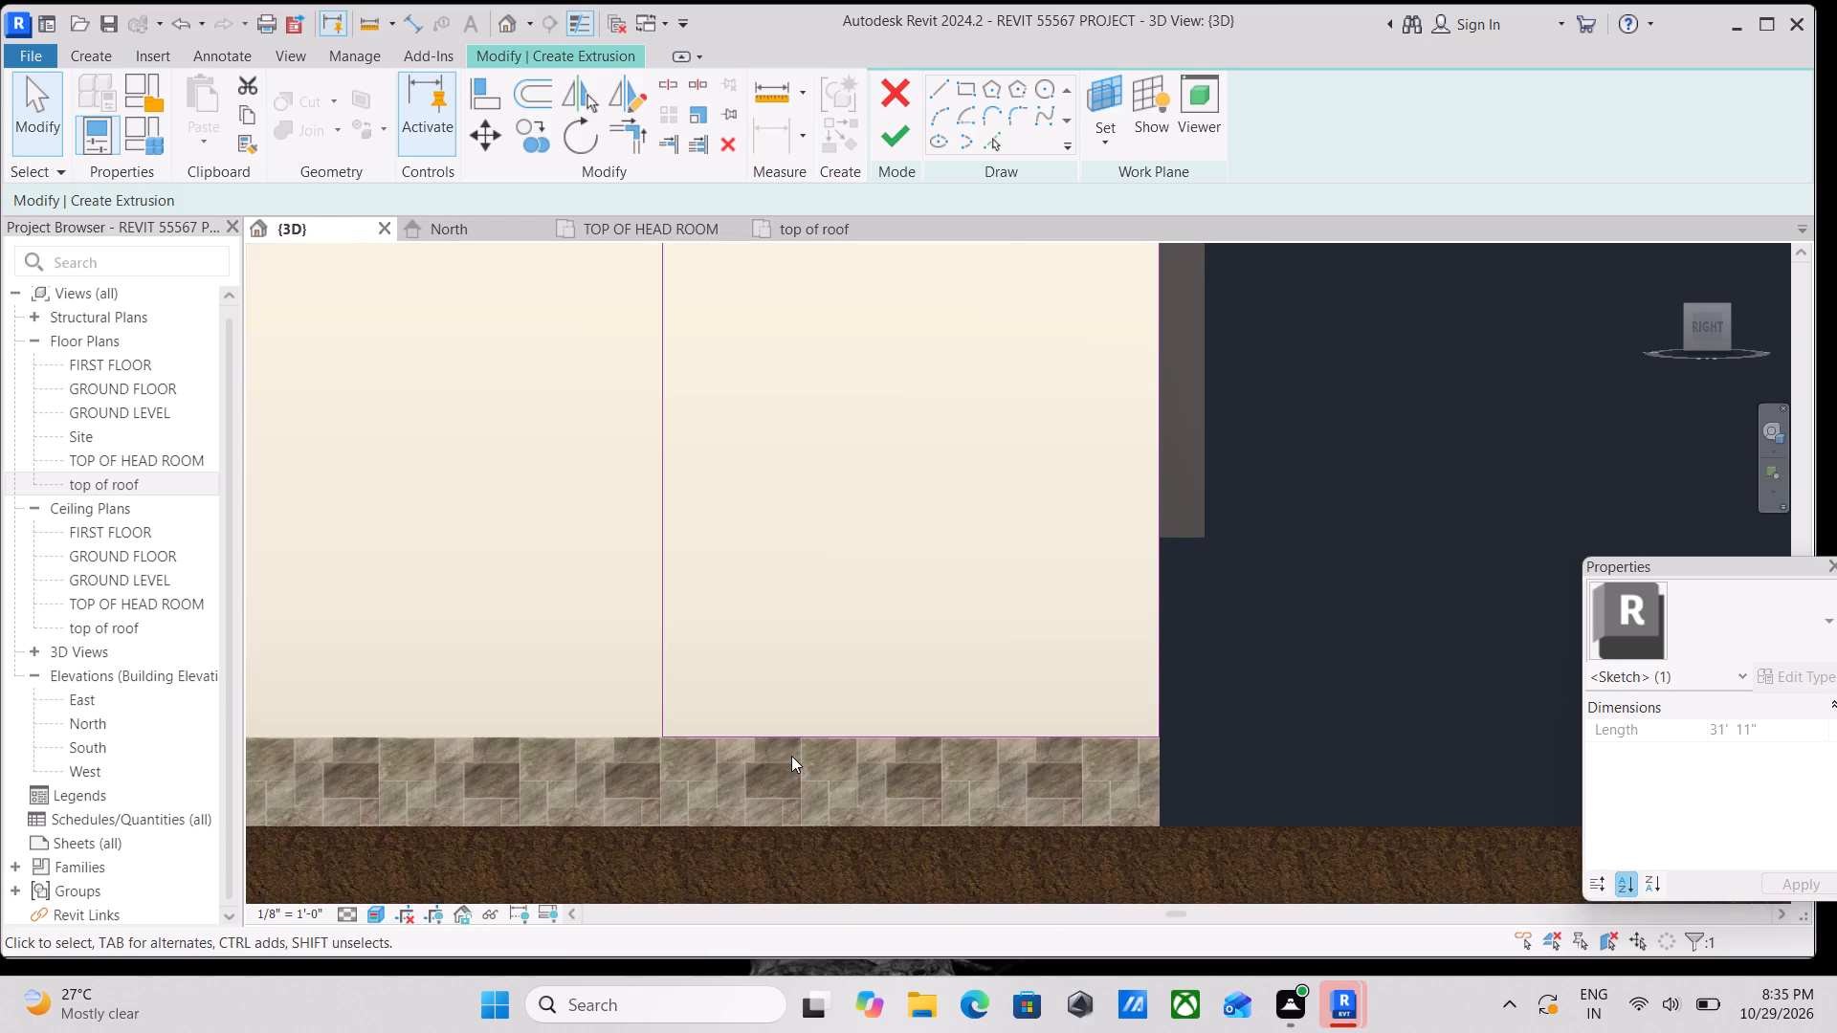
scroll(791, 756, "up", 2)
scroll(799, 746, "down", 5)
scroll(813, 585, "down", 4)
middle_click_drag(806, 573, 923, 772)
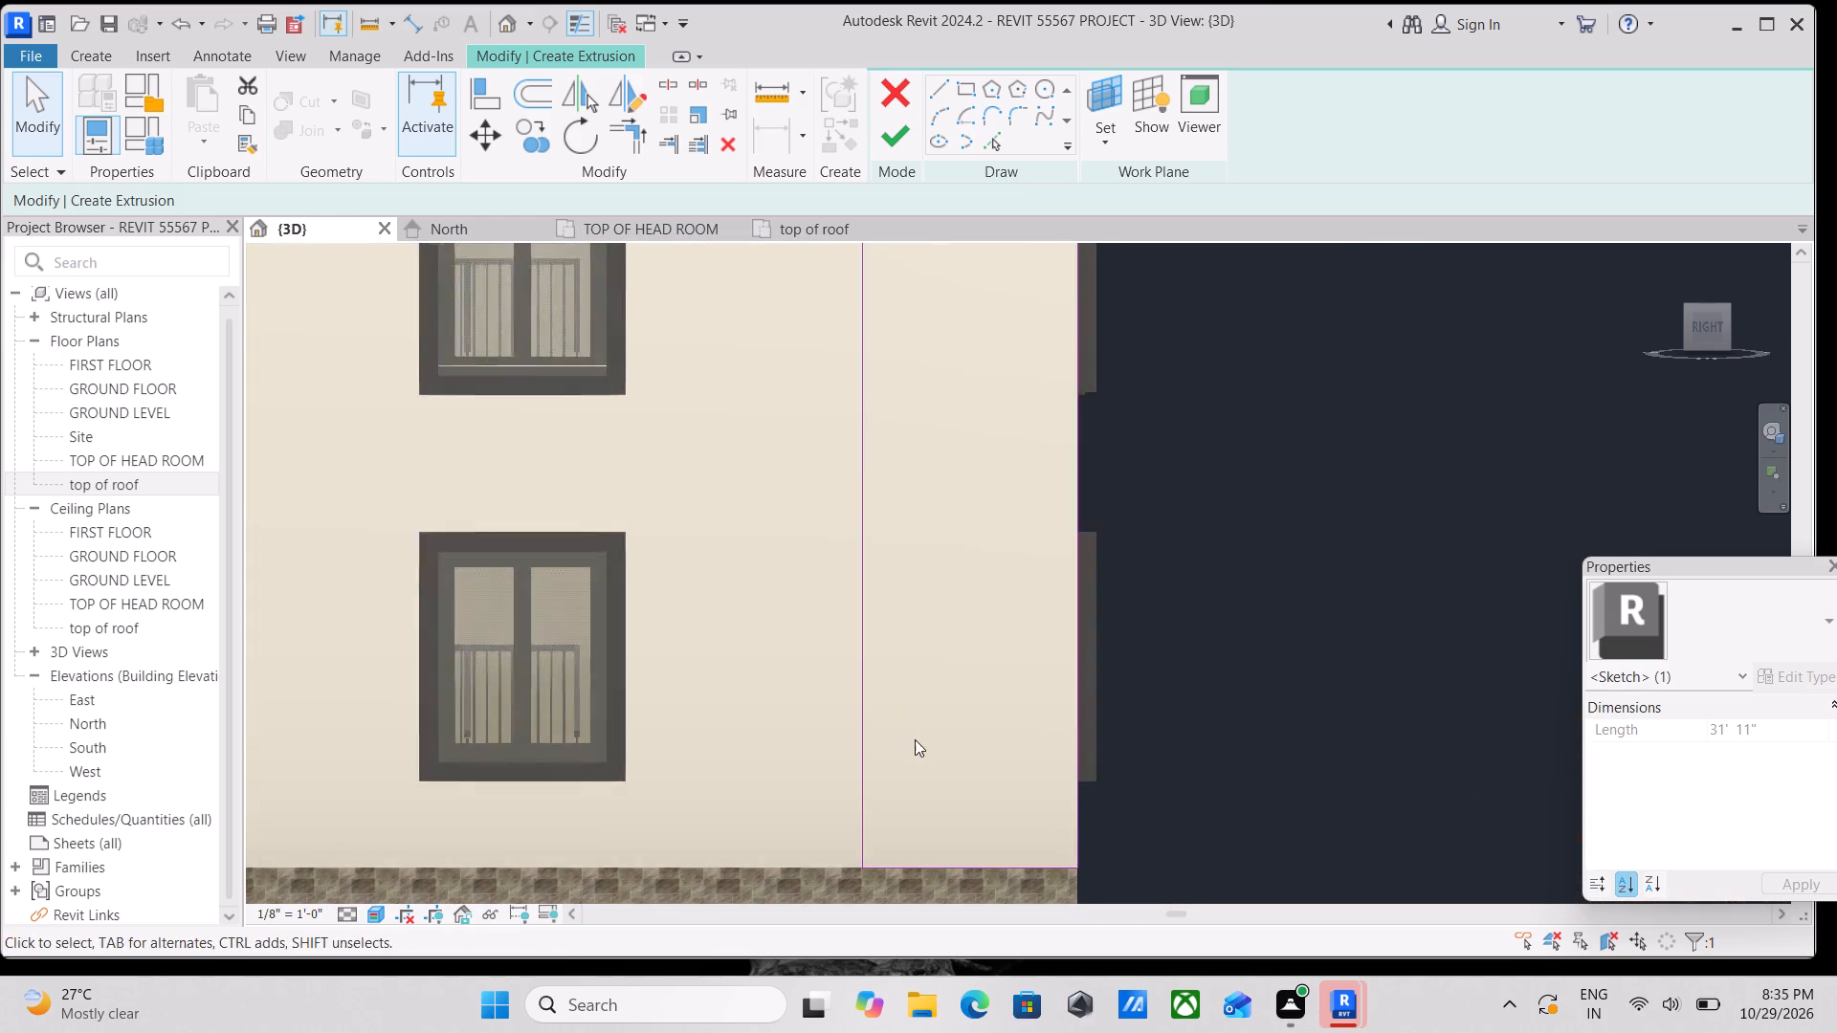
scroll(800, 501, "down", 3)
middle_click_drag(800, 501, 963, 608)
scroll(795, 481, "down", 3)
middle_click_drag(787, 480, 845, 537)
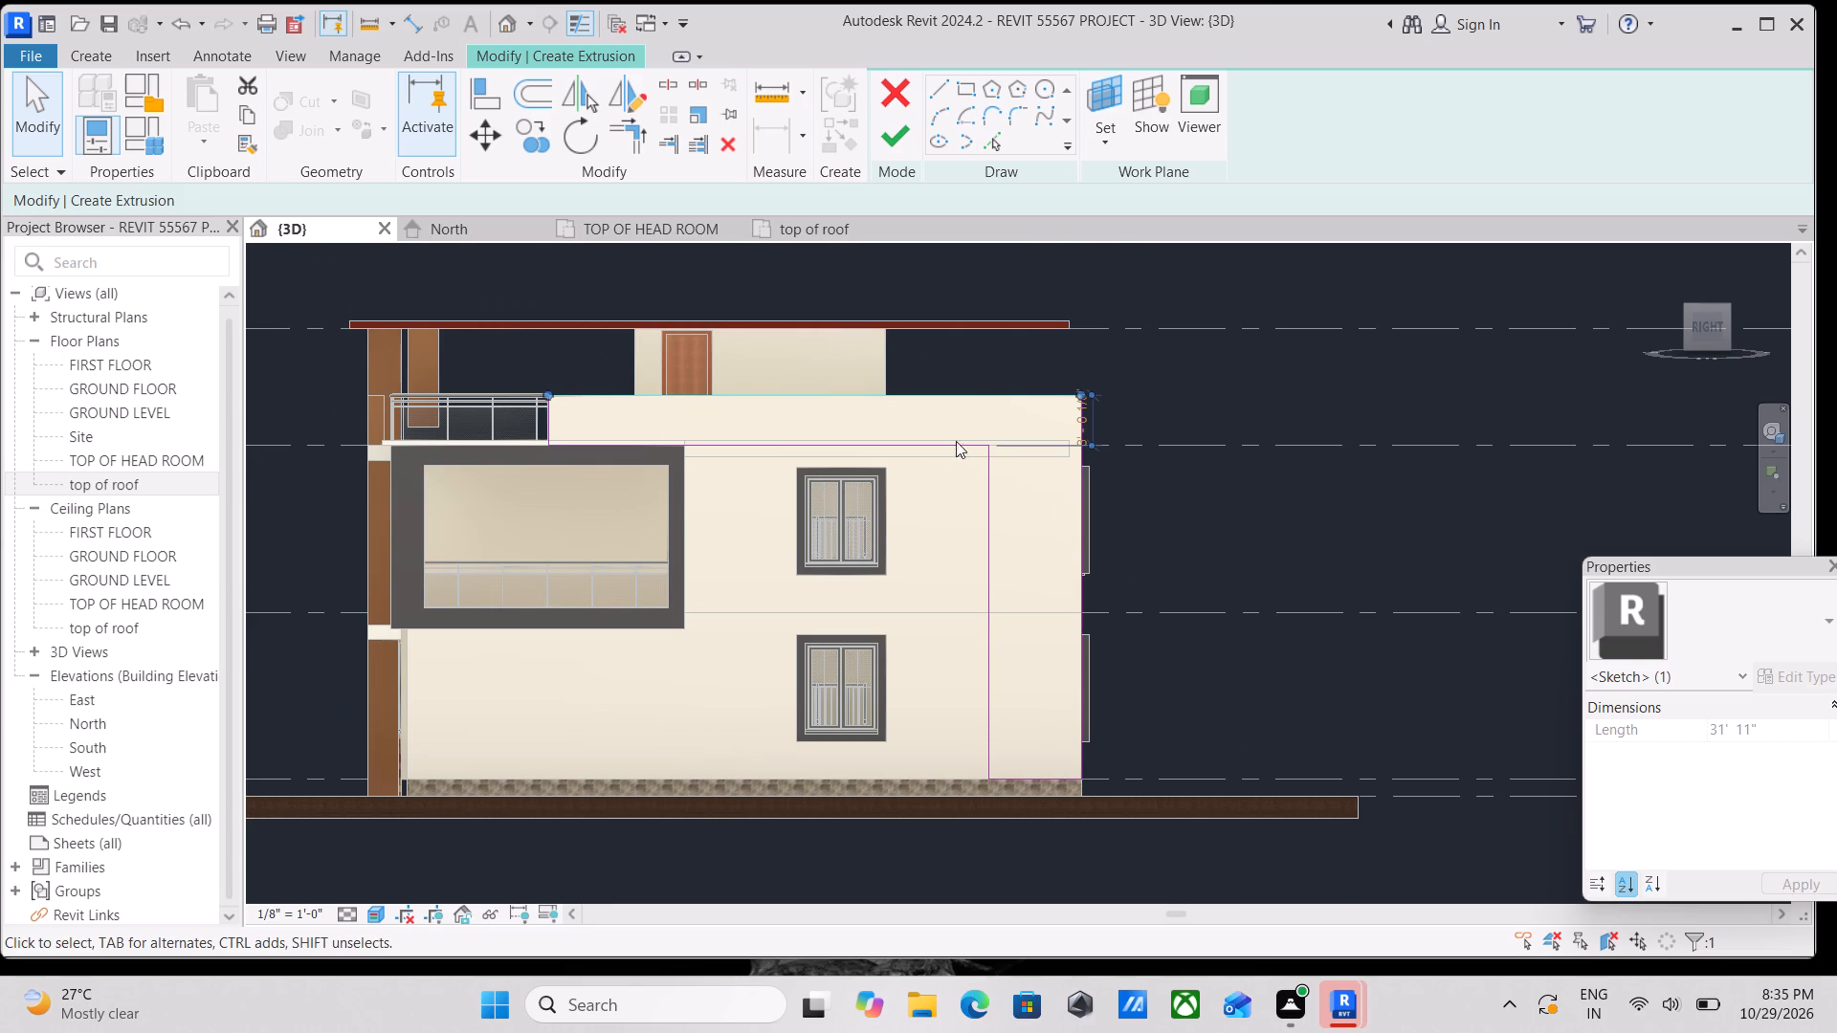
scroll(740, 466, "up", 3)
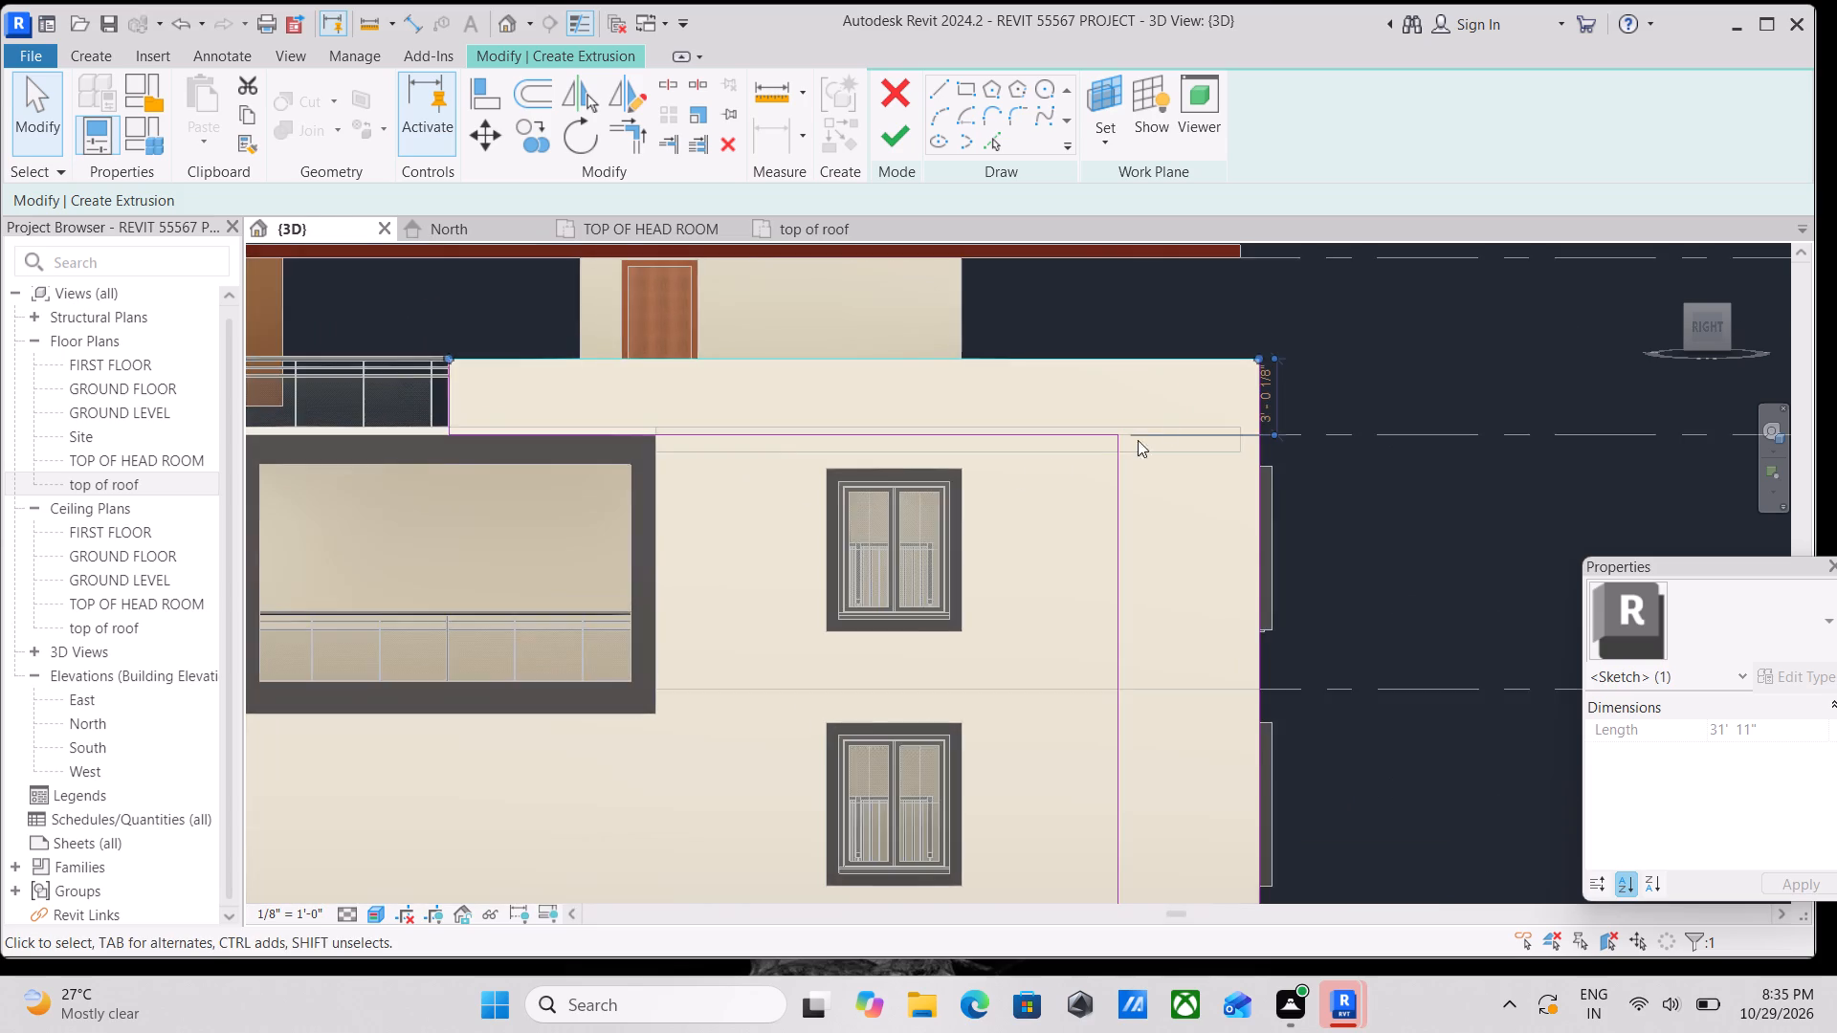
scroll(1165, 423, "up", 2)
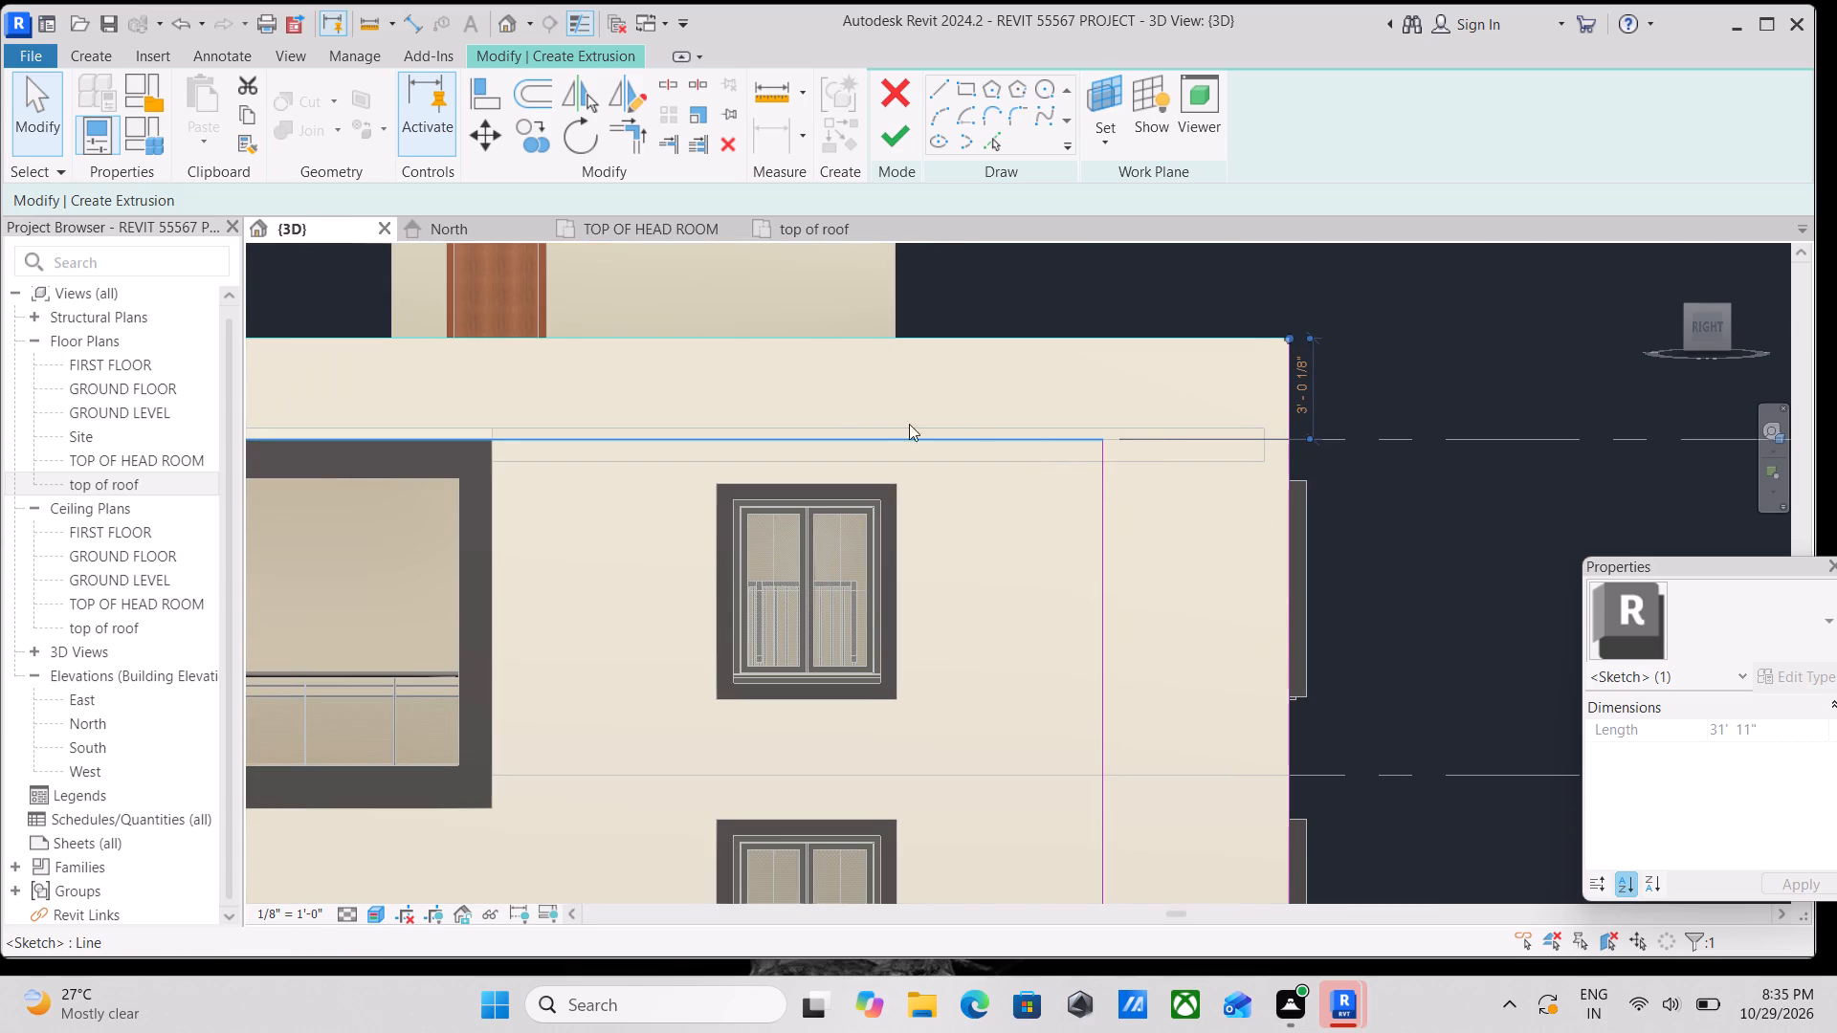
scroll(800, 388, "down", 2)
middle_click_drag(800, 388, 912, 444)
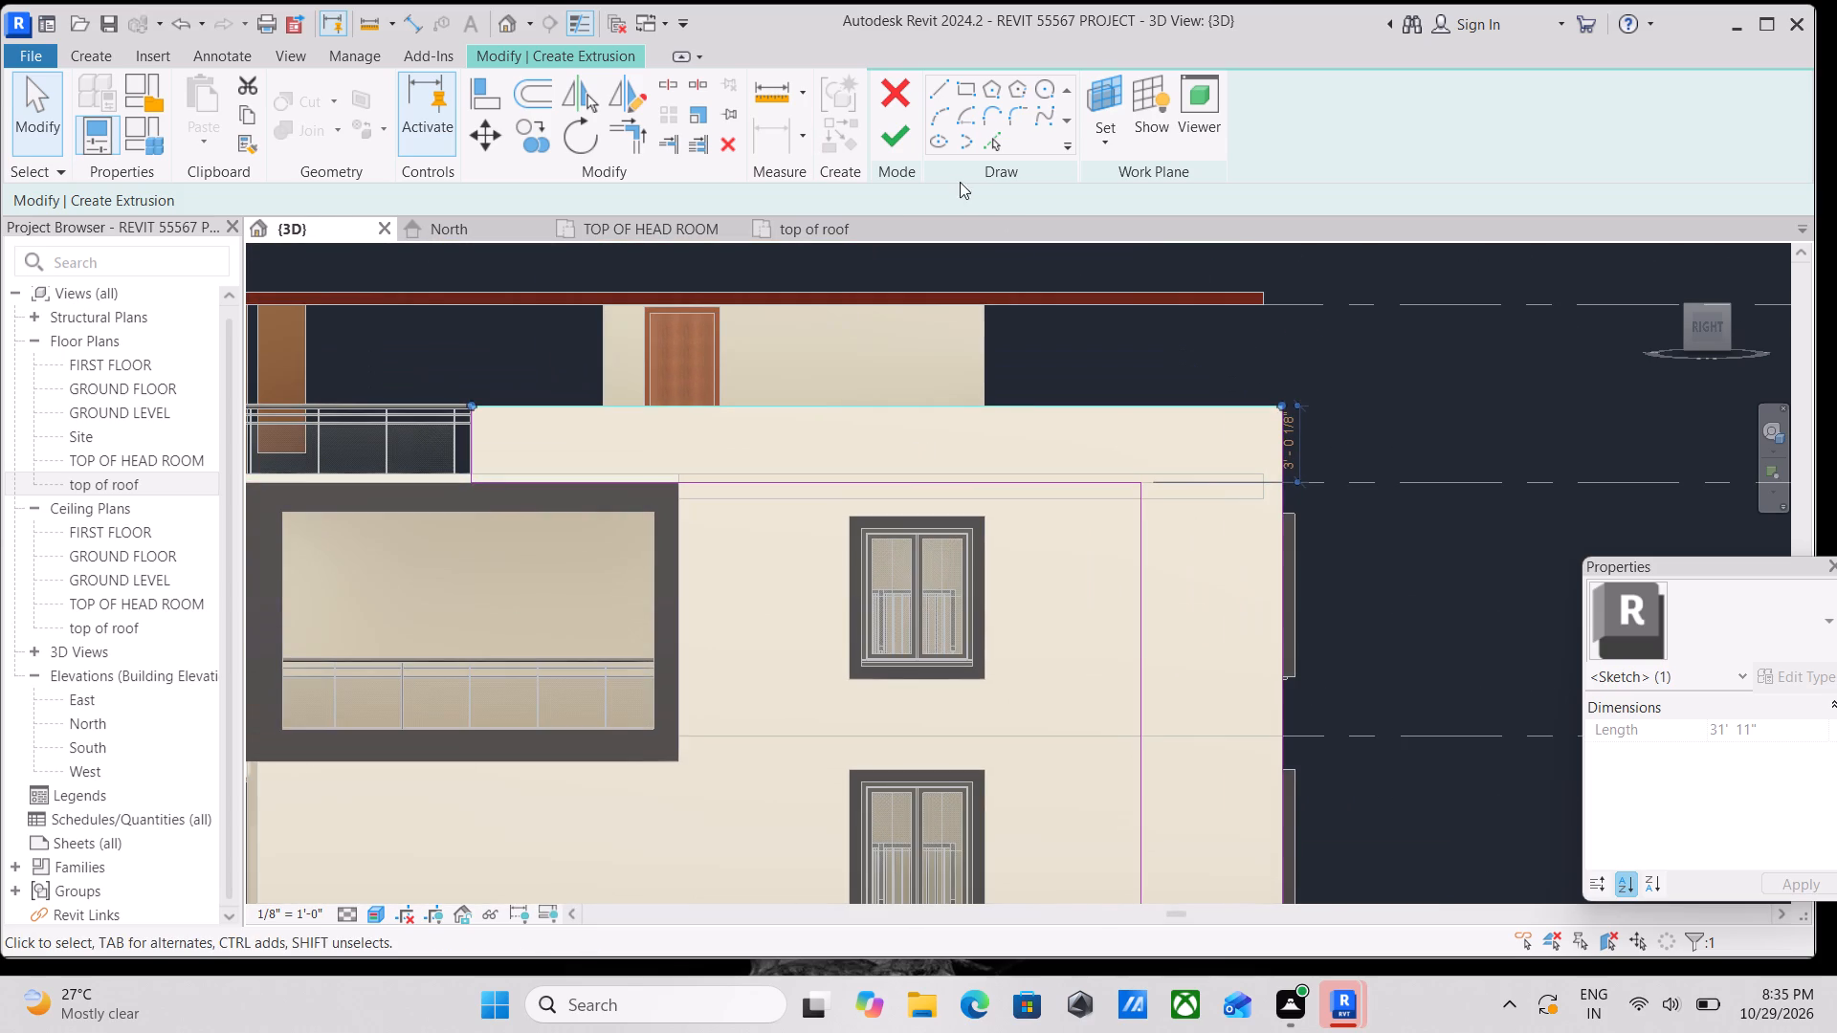
scroll(1753, 783, "down", 2)
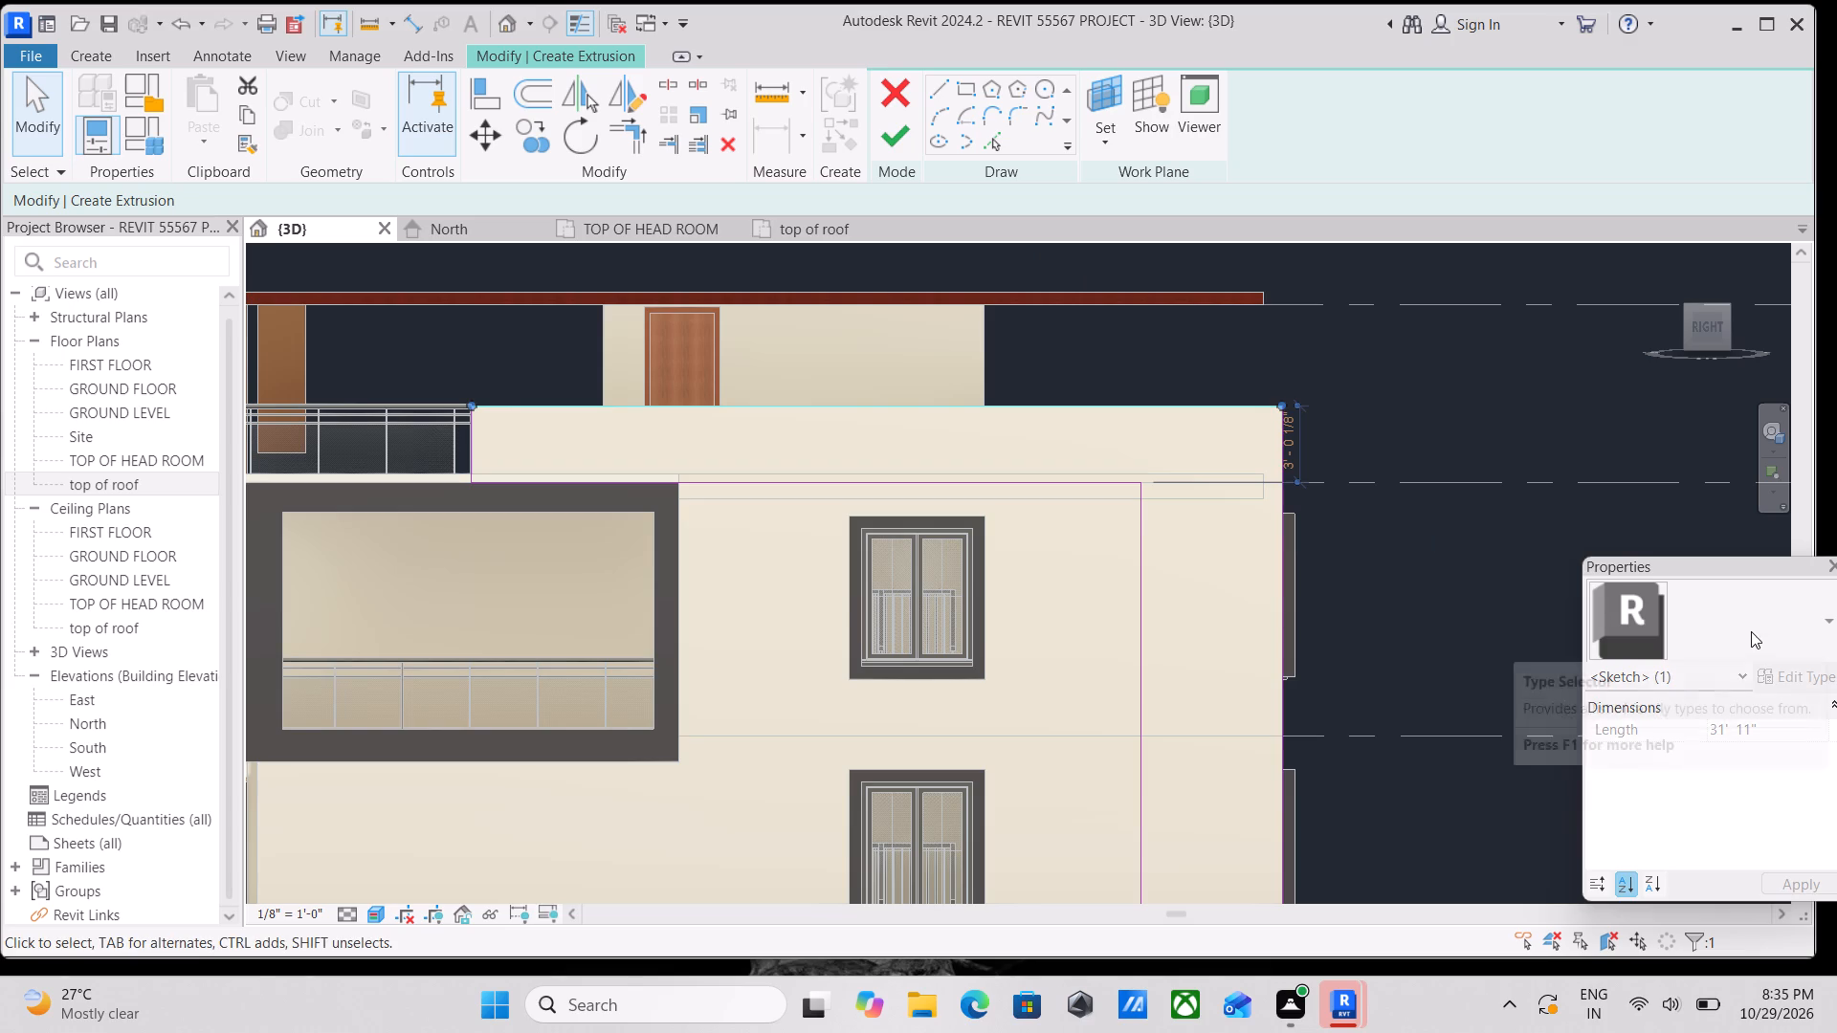
Finish the sketch to create the L-shaped extrusion.
left_click(592, 58)
left_click(589, 55)
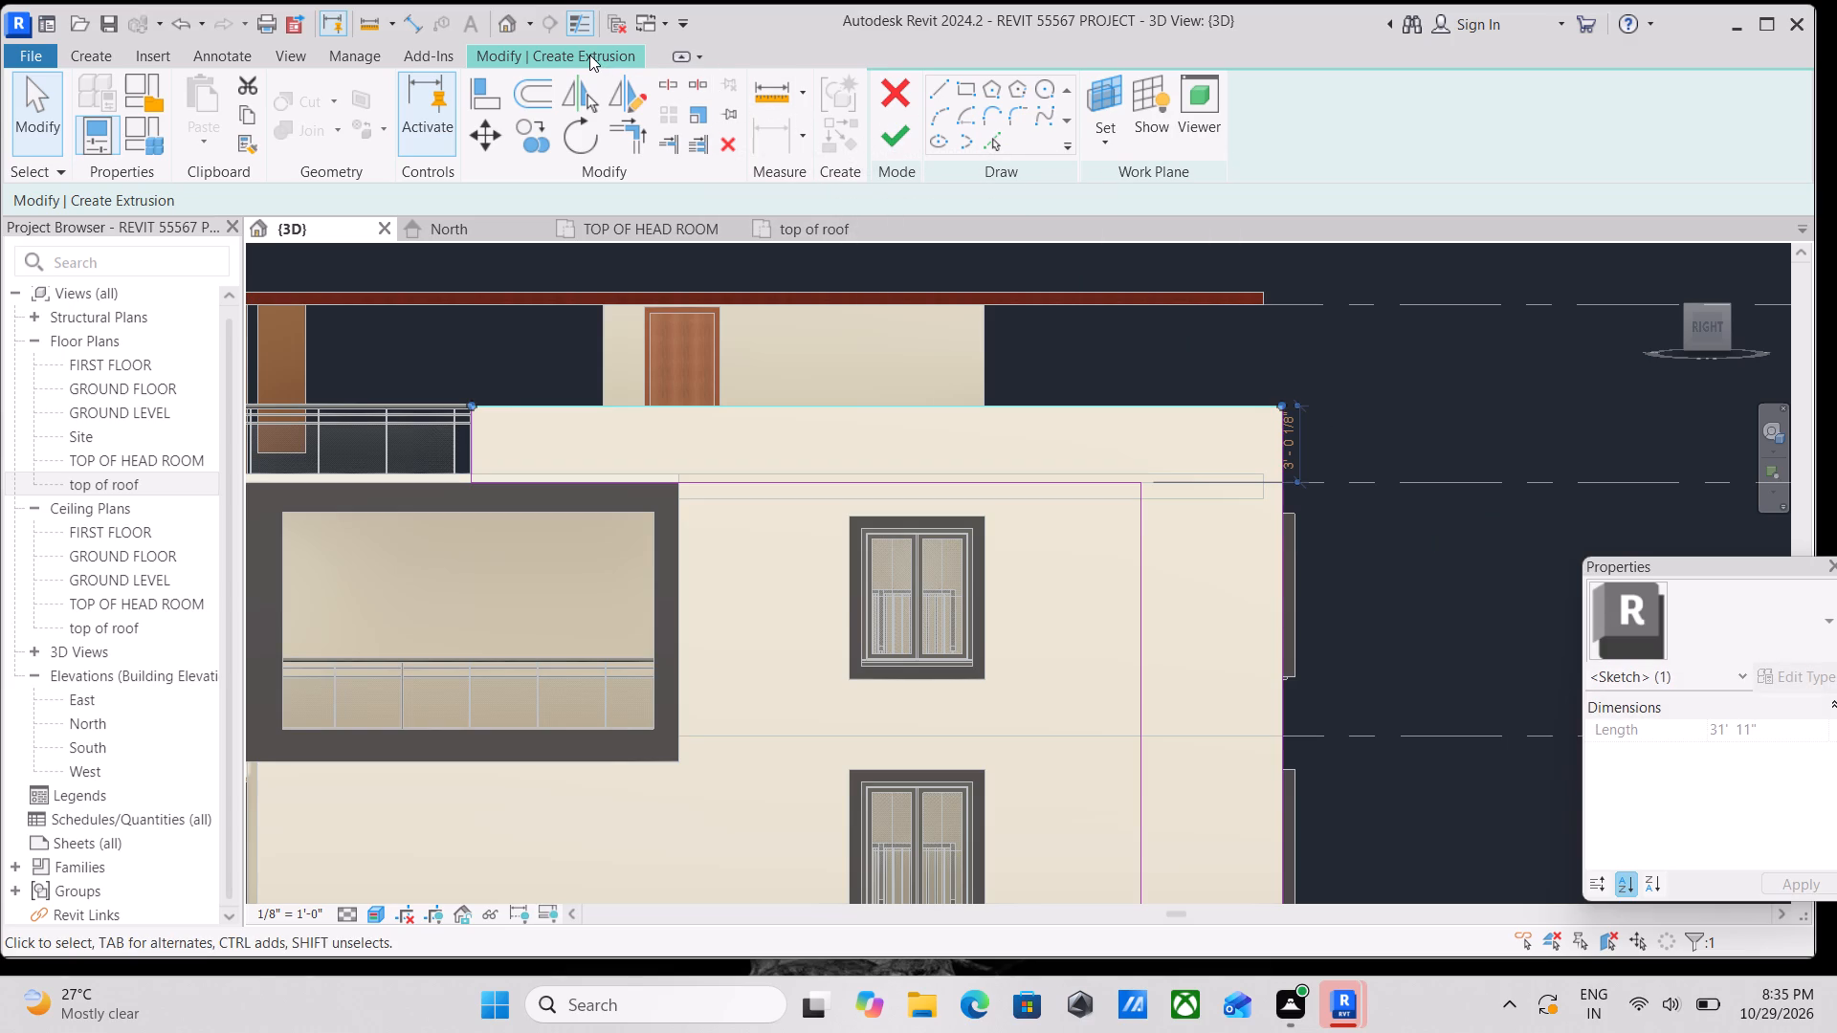
left_click(905, 124)
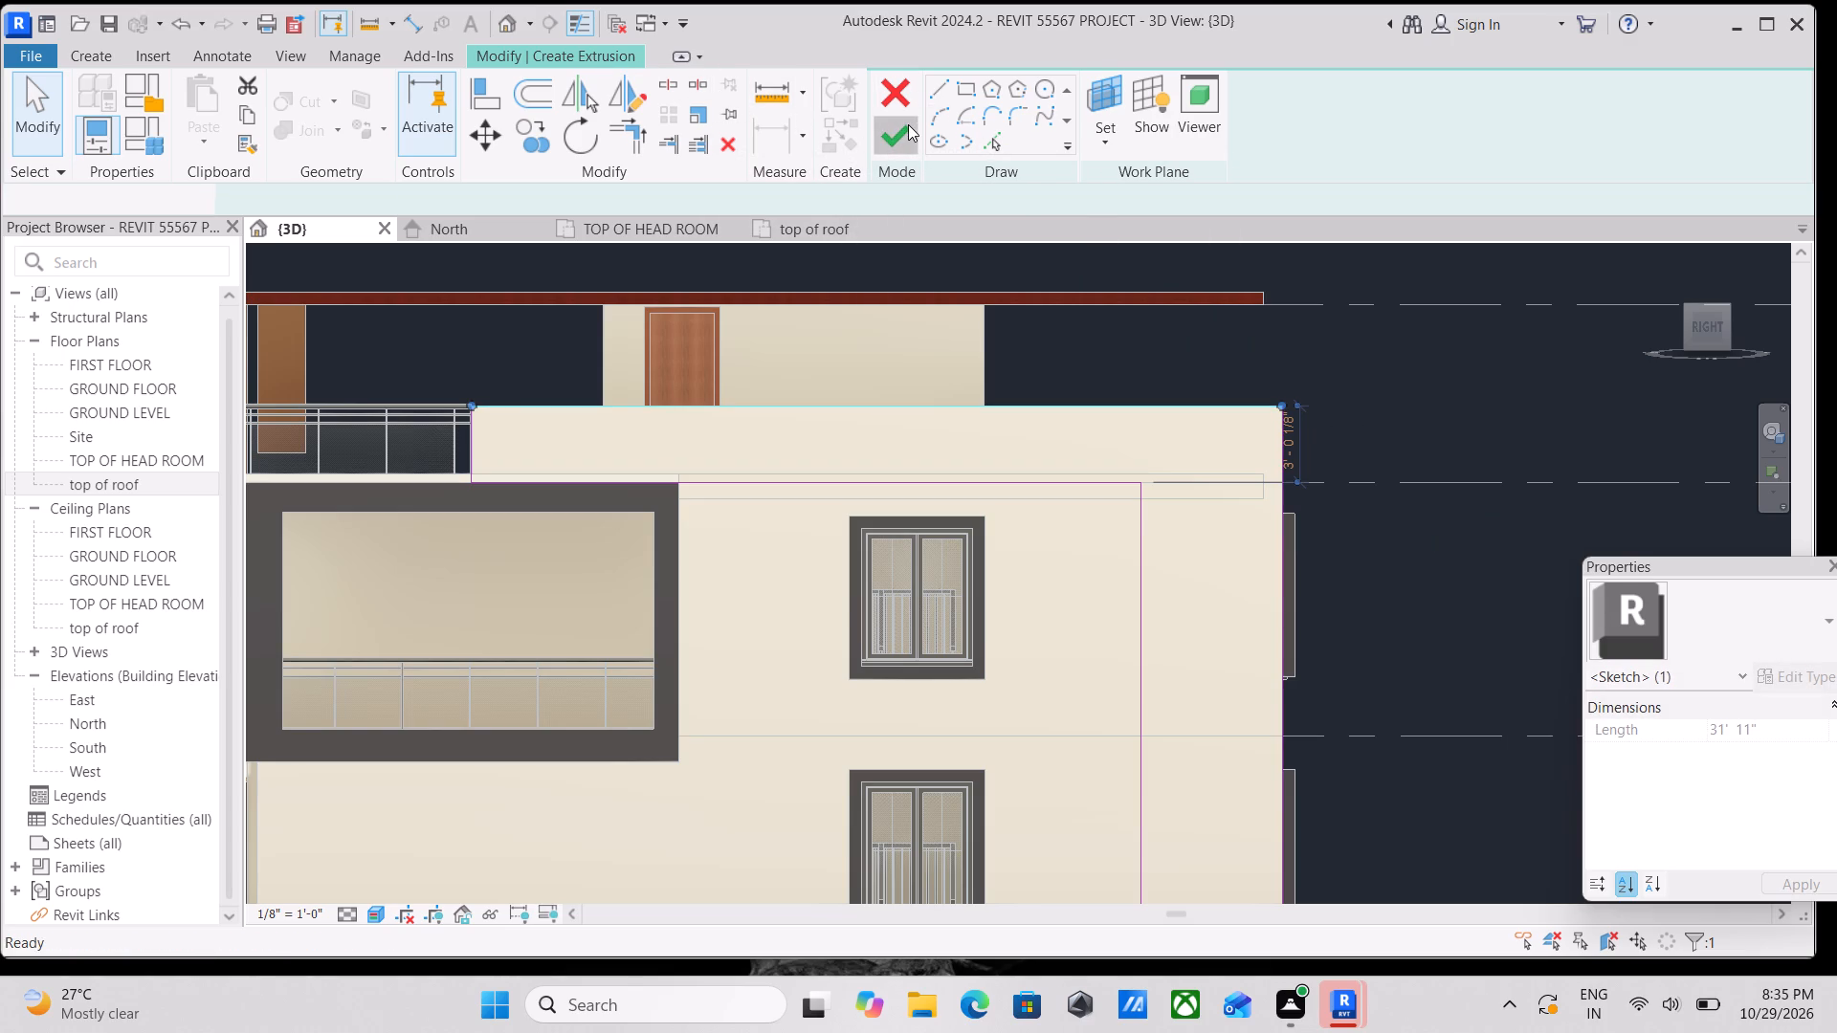
Set the L-shaped extrusion's end to 1'-0".
scroll(1301, 465, "down", 2)
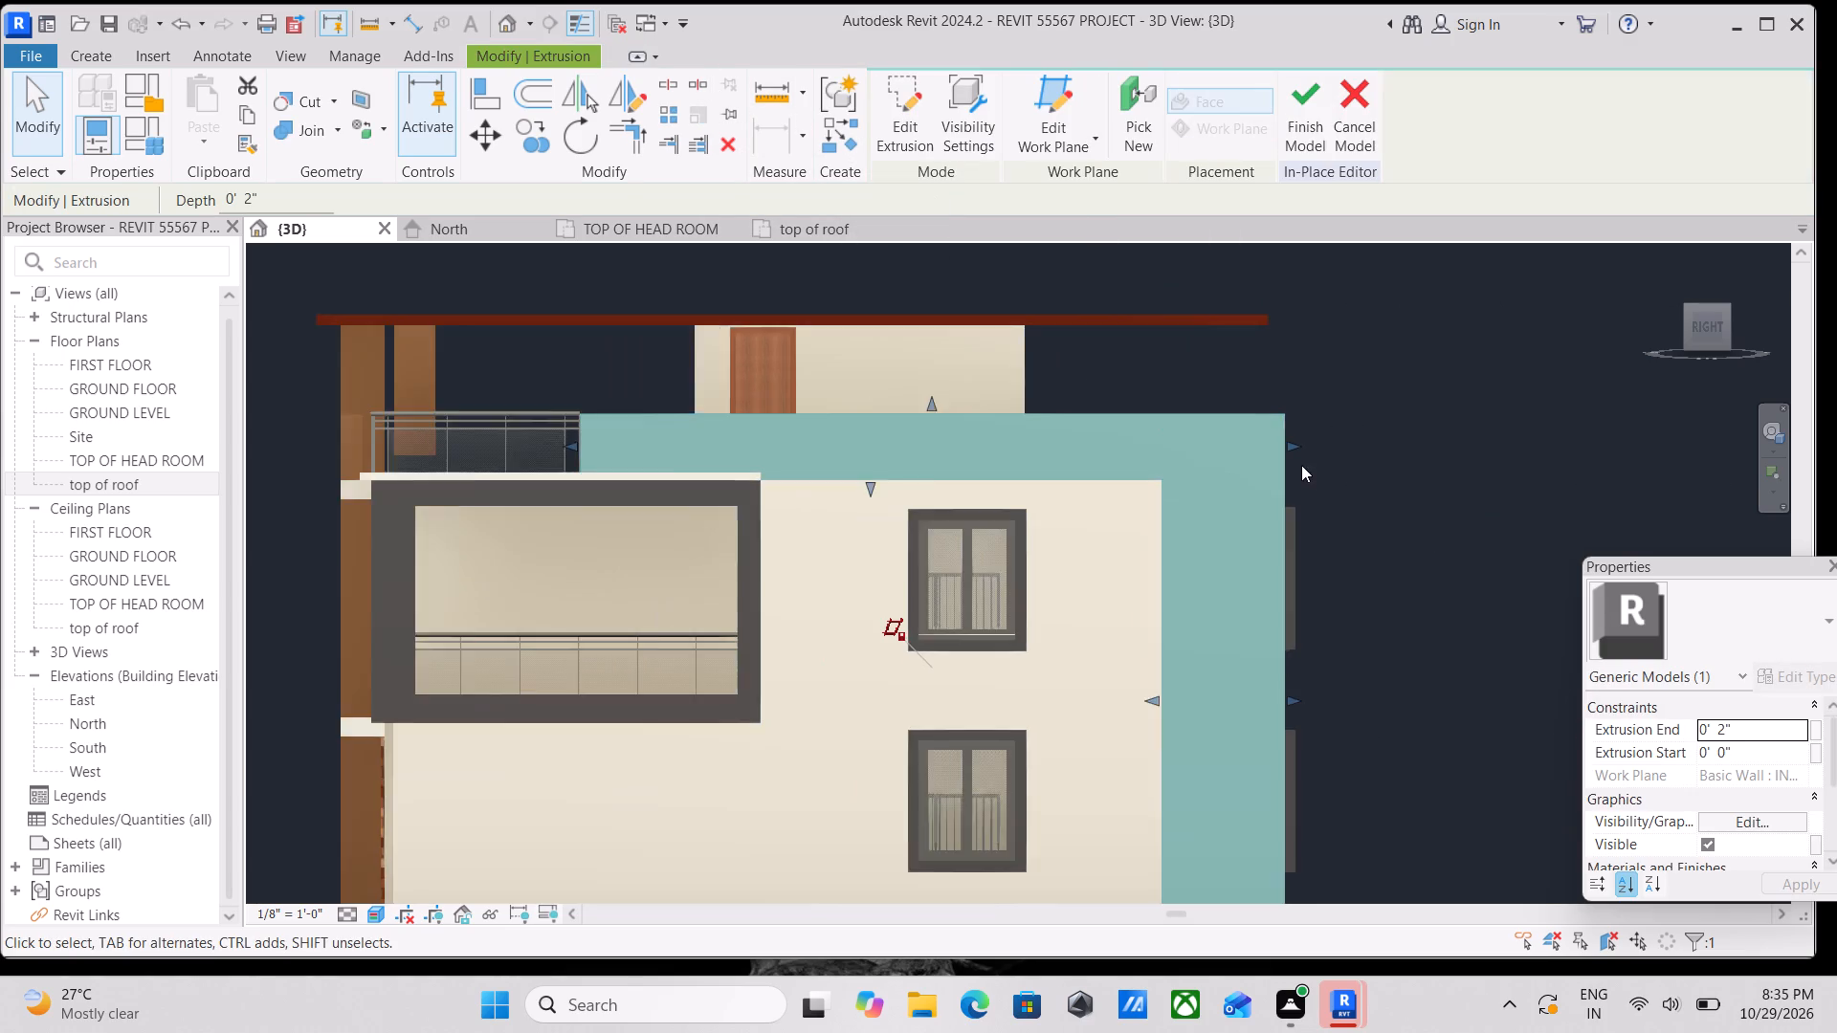
left_click(1778, 724)
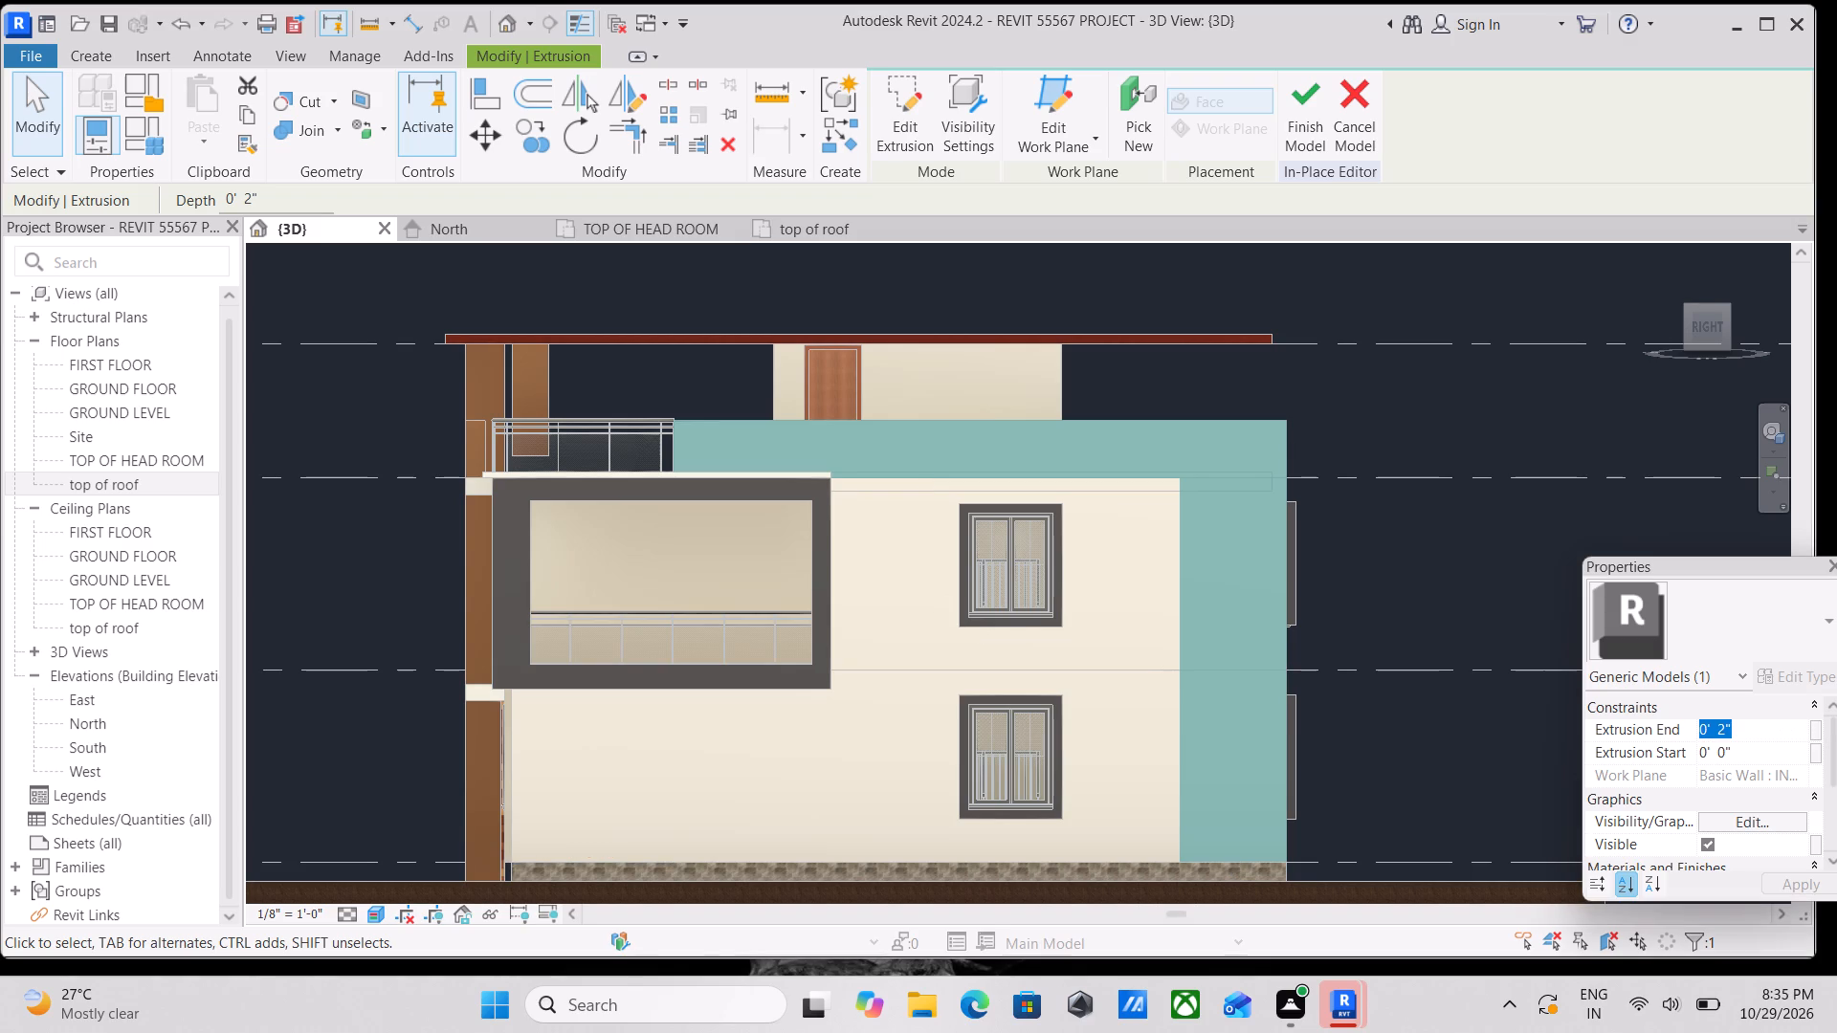
type("1'")
key("Return")
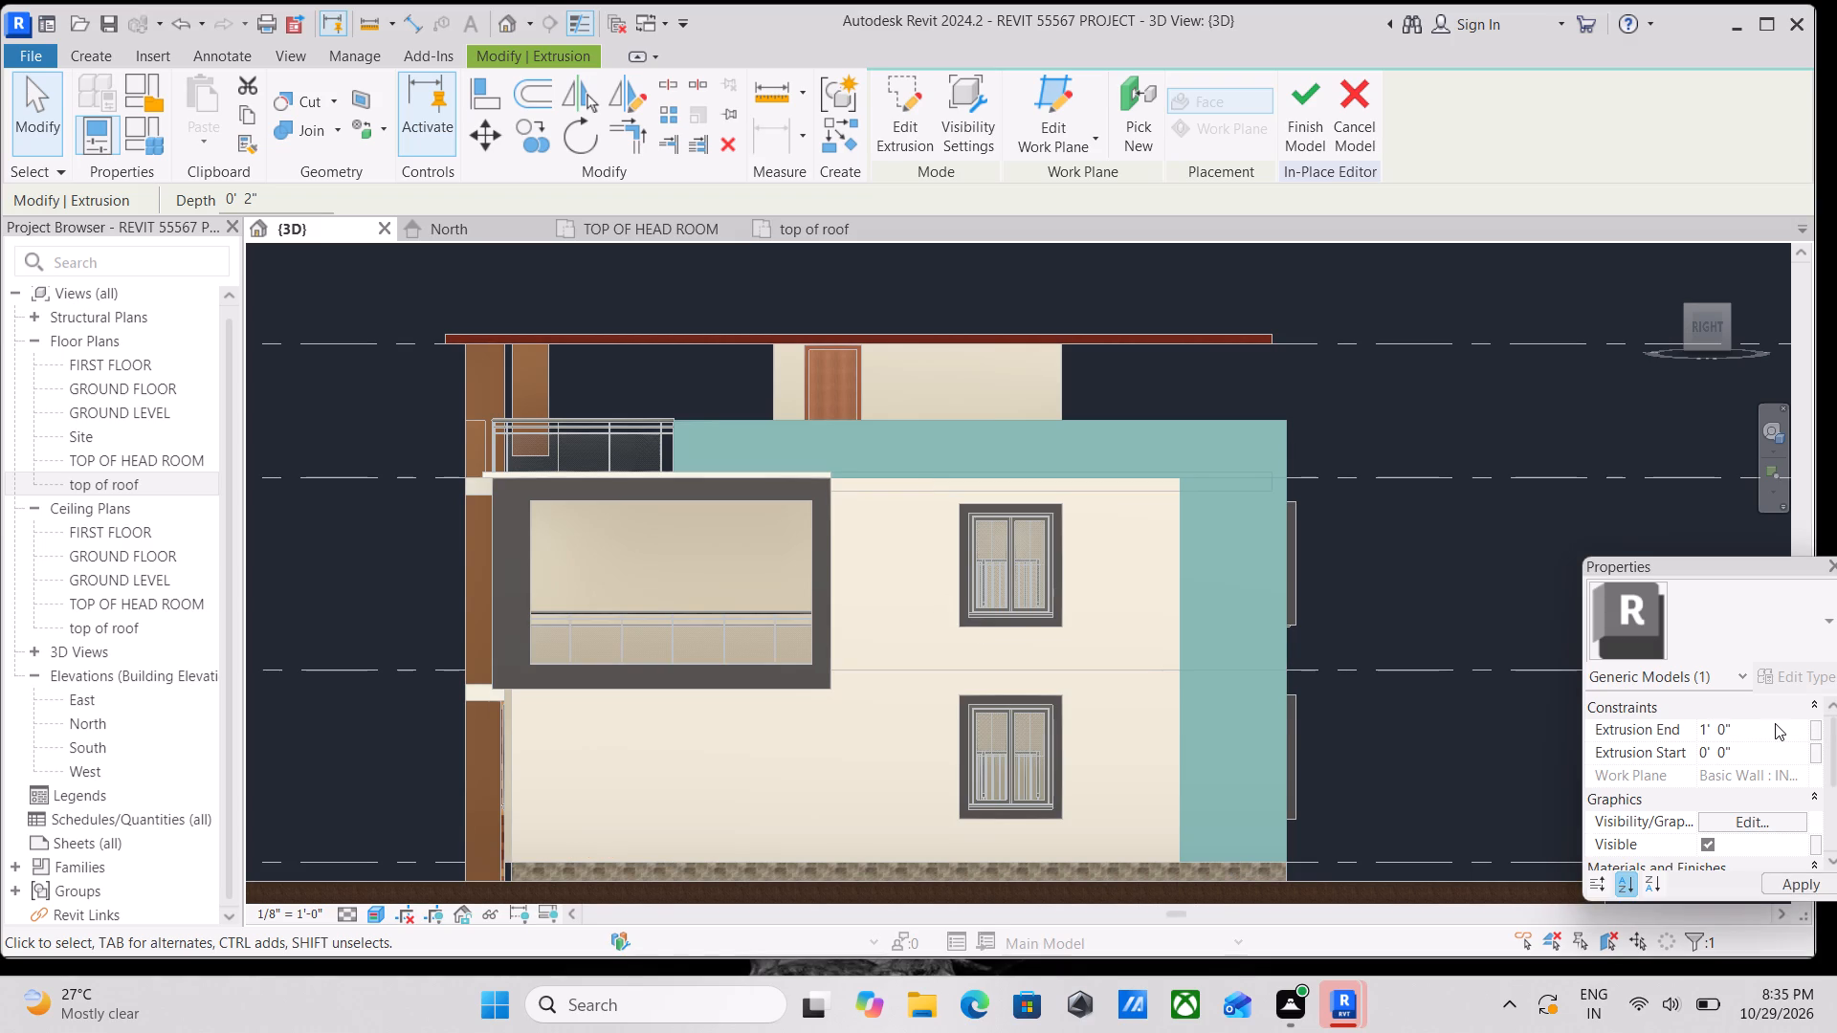
Open the L-shaped extrusion's material for editing and search the project materials for "cream beige colour".
scroll(1804, 839, "down", 2)
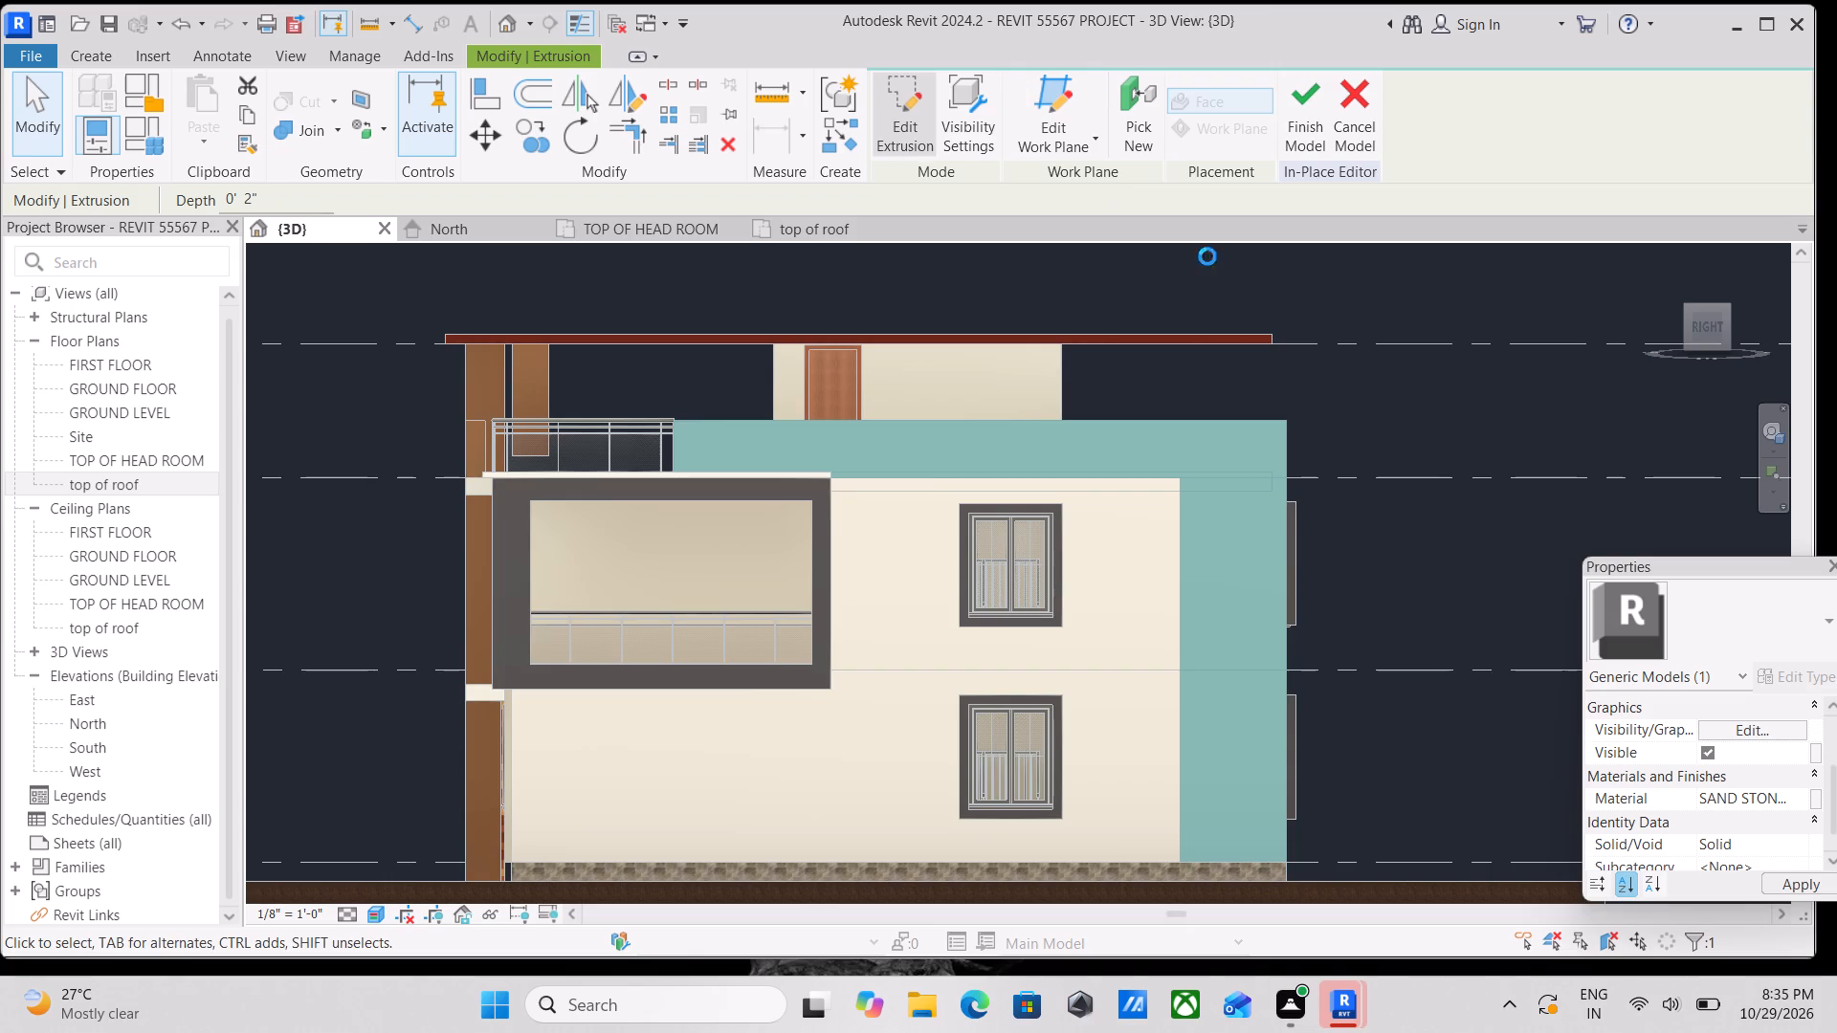
scroll(1293, 396, "down", 1)
scroll(1262, 619, "up", 2)
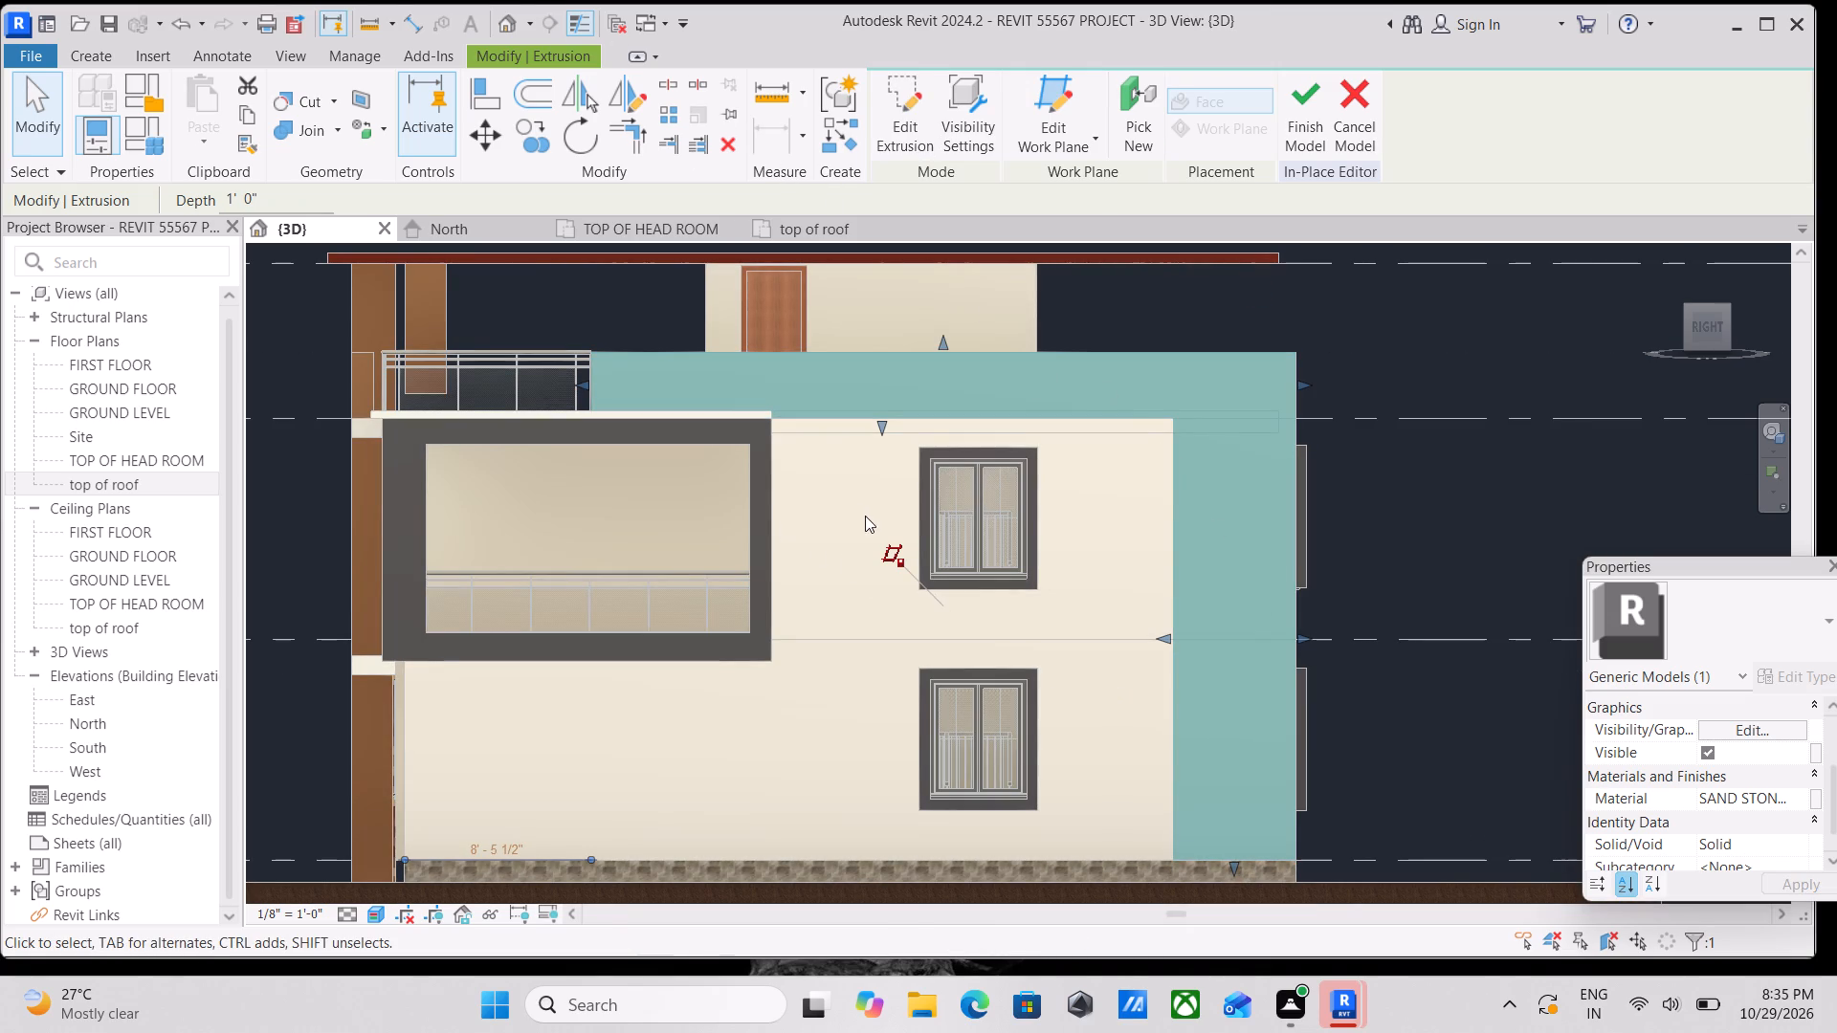
scroll(992, 460, "up", 3)
middle_click_drag(959, 390, 1009, 518)
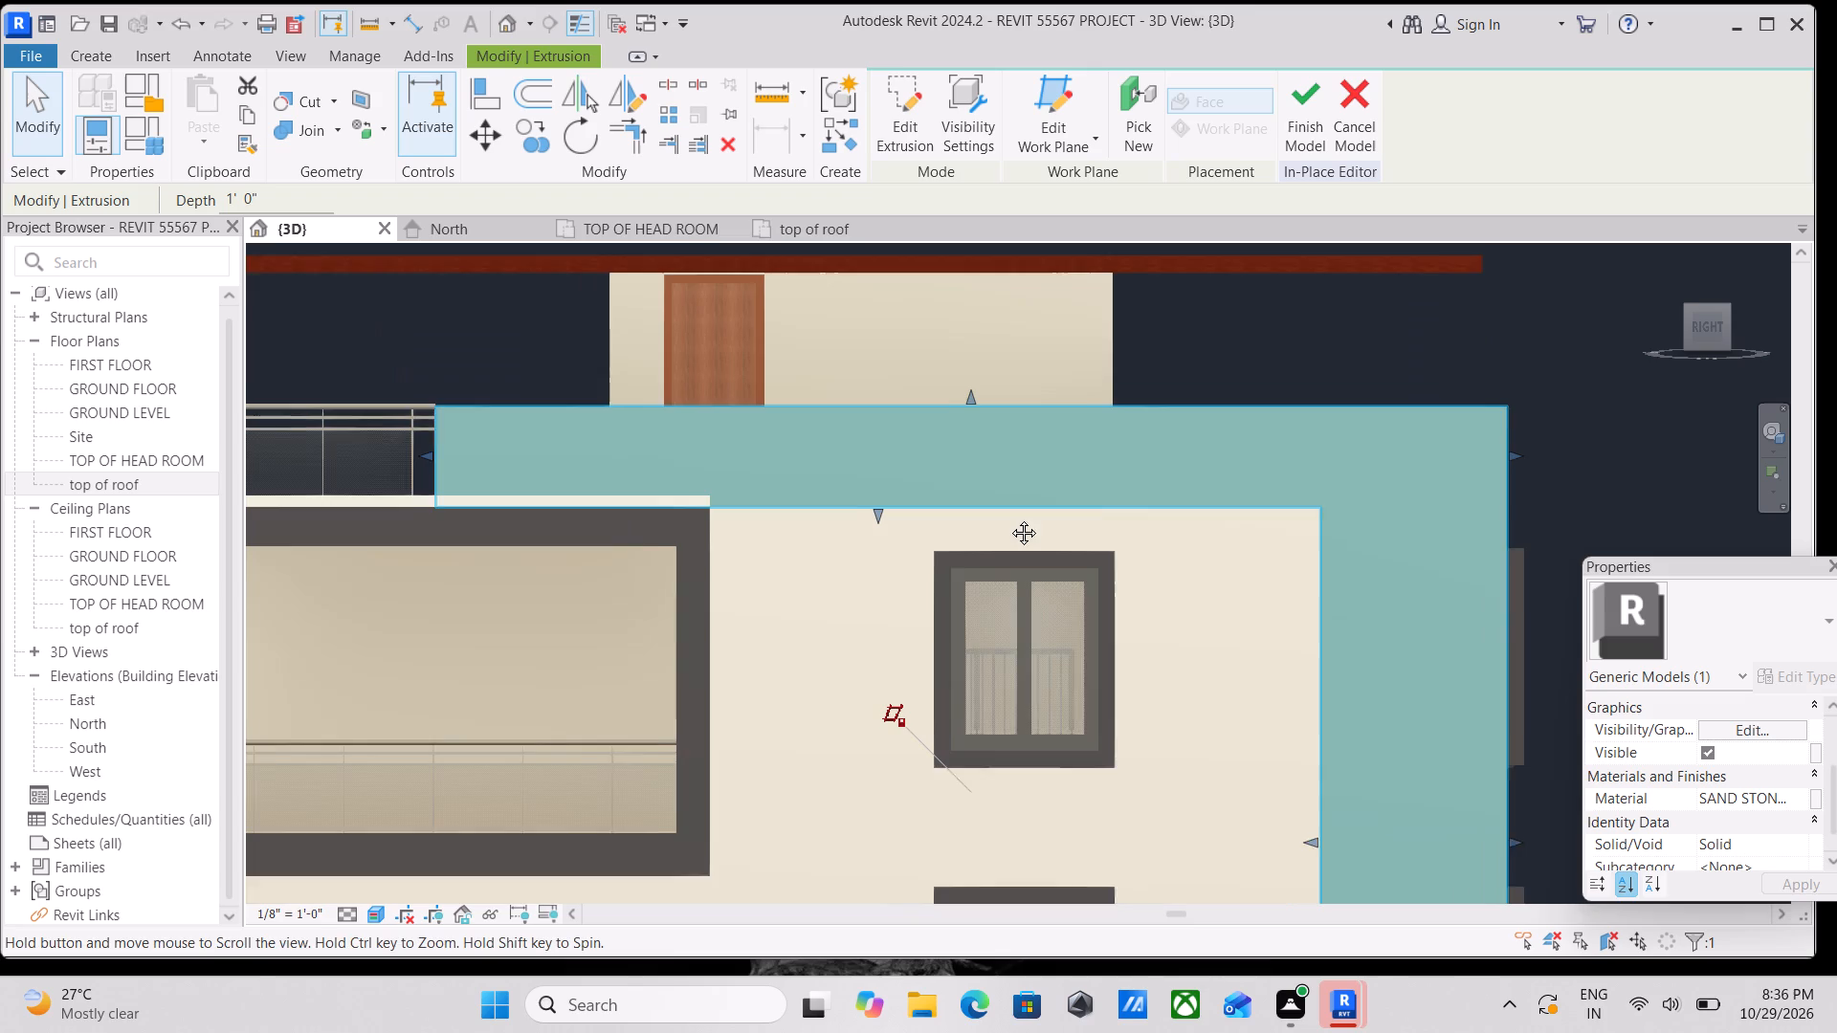
middle_click_drag(1009, 518, 1009, 516)
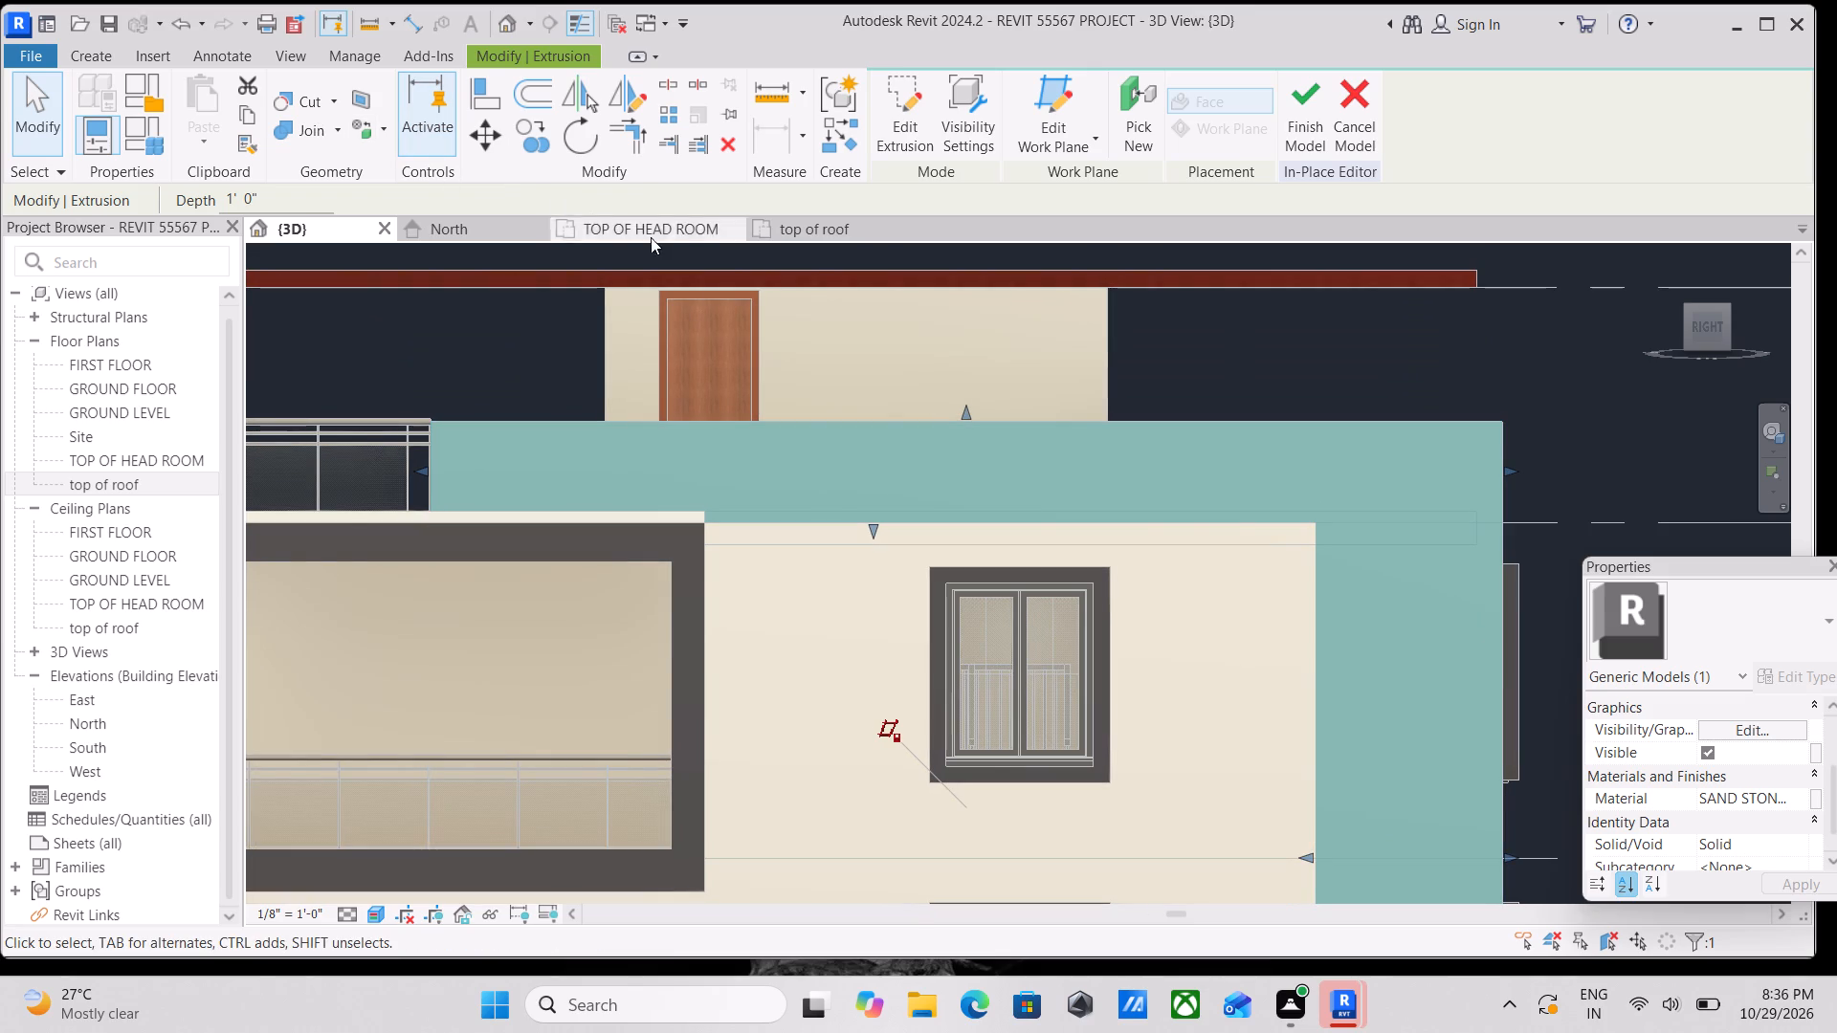
left_click(1802, 800)
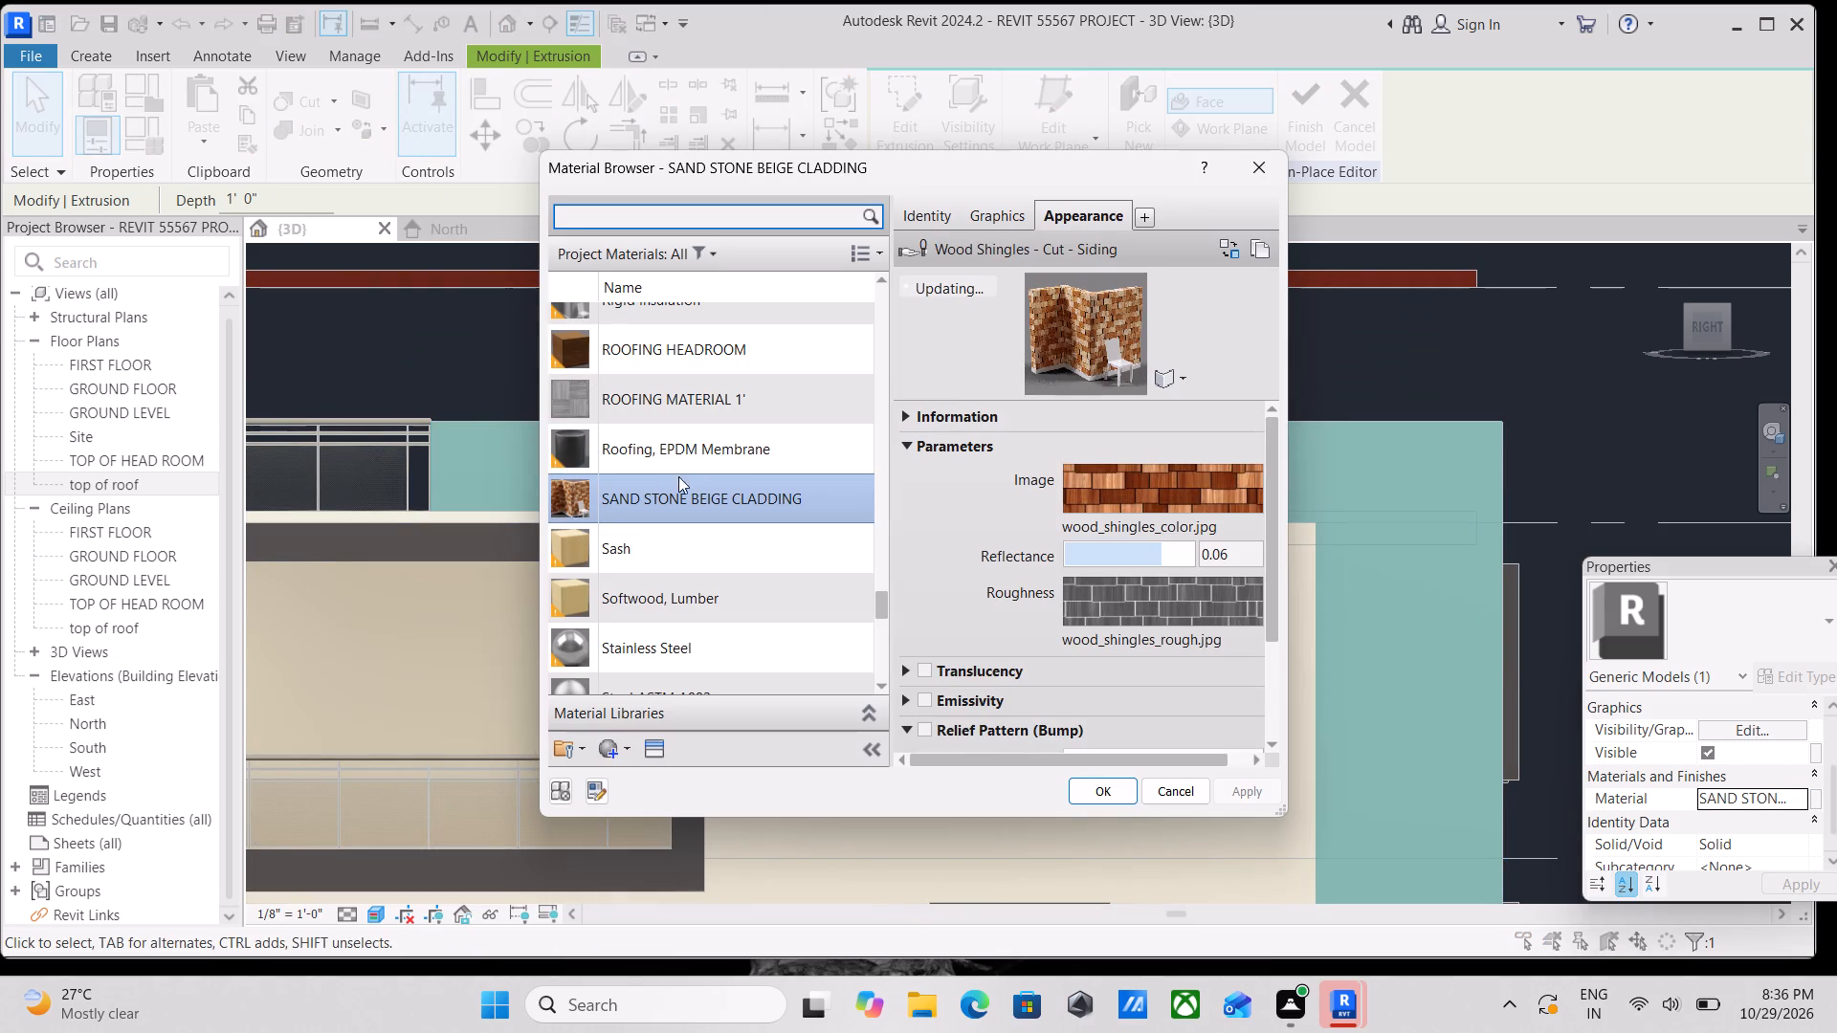
left_click(672, 225)
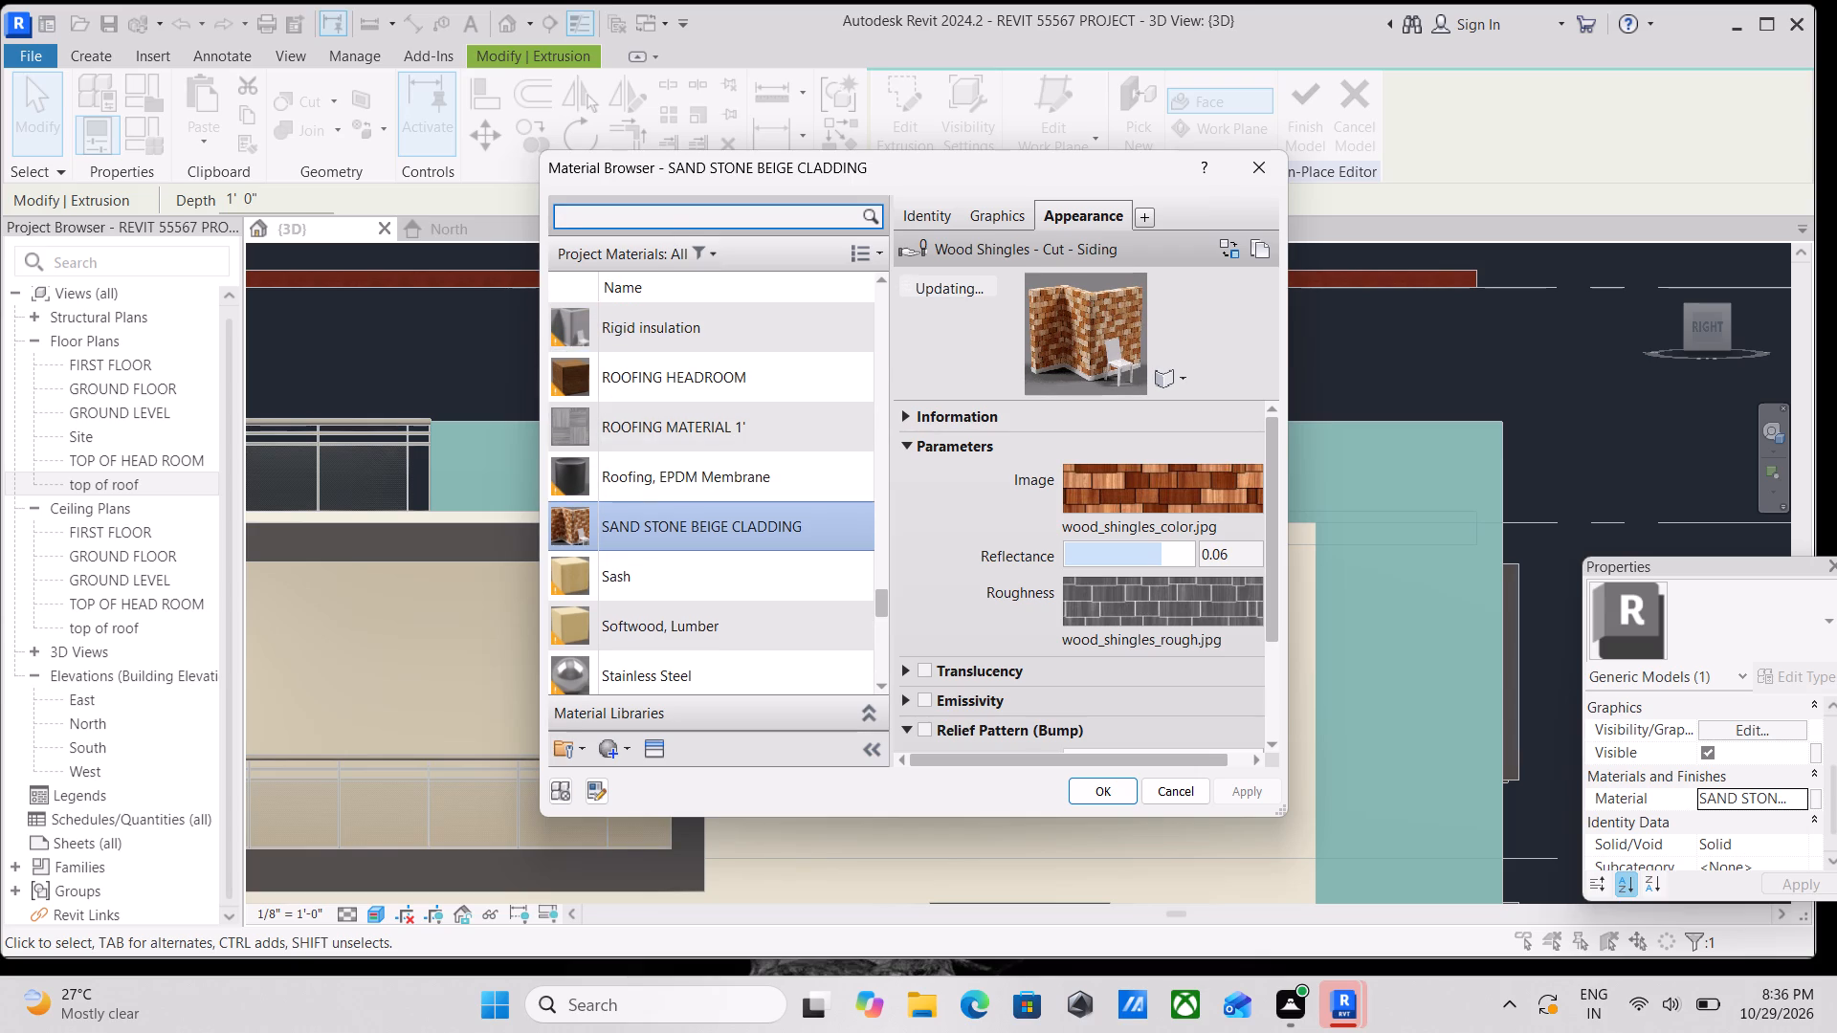
type("crew")
key("BackSpace")
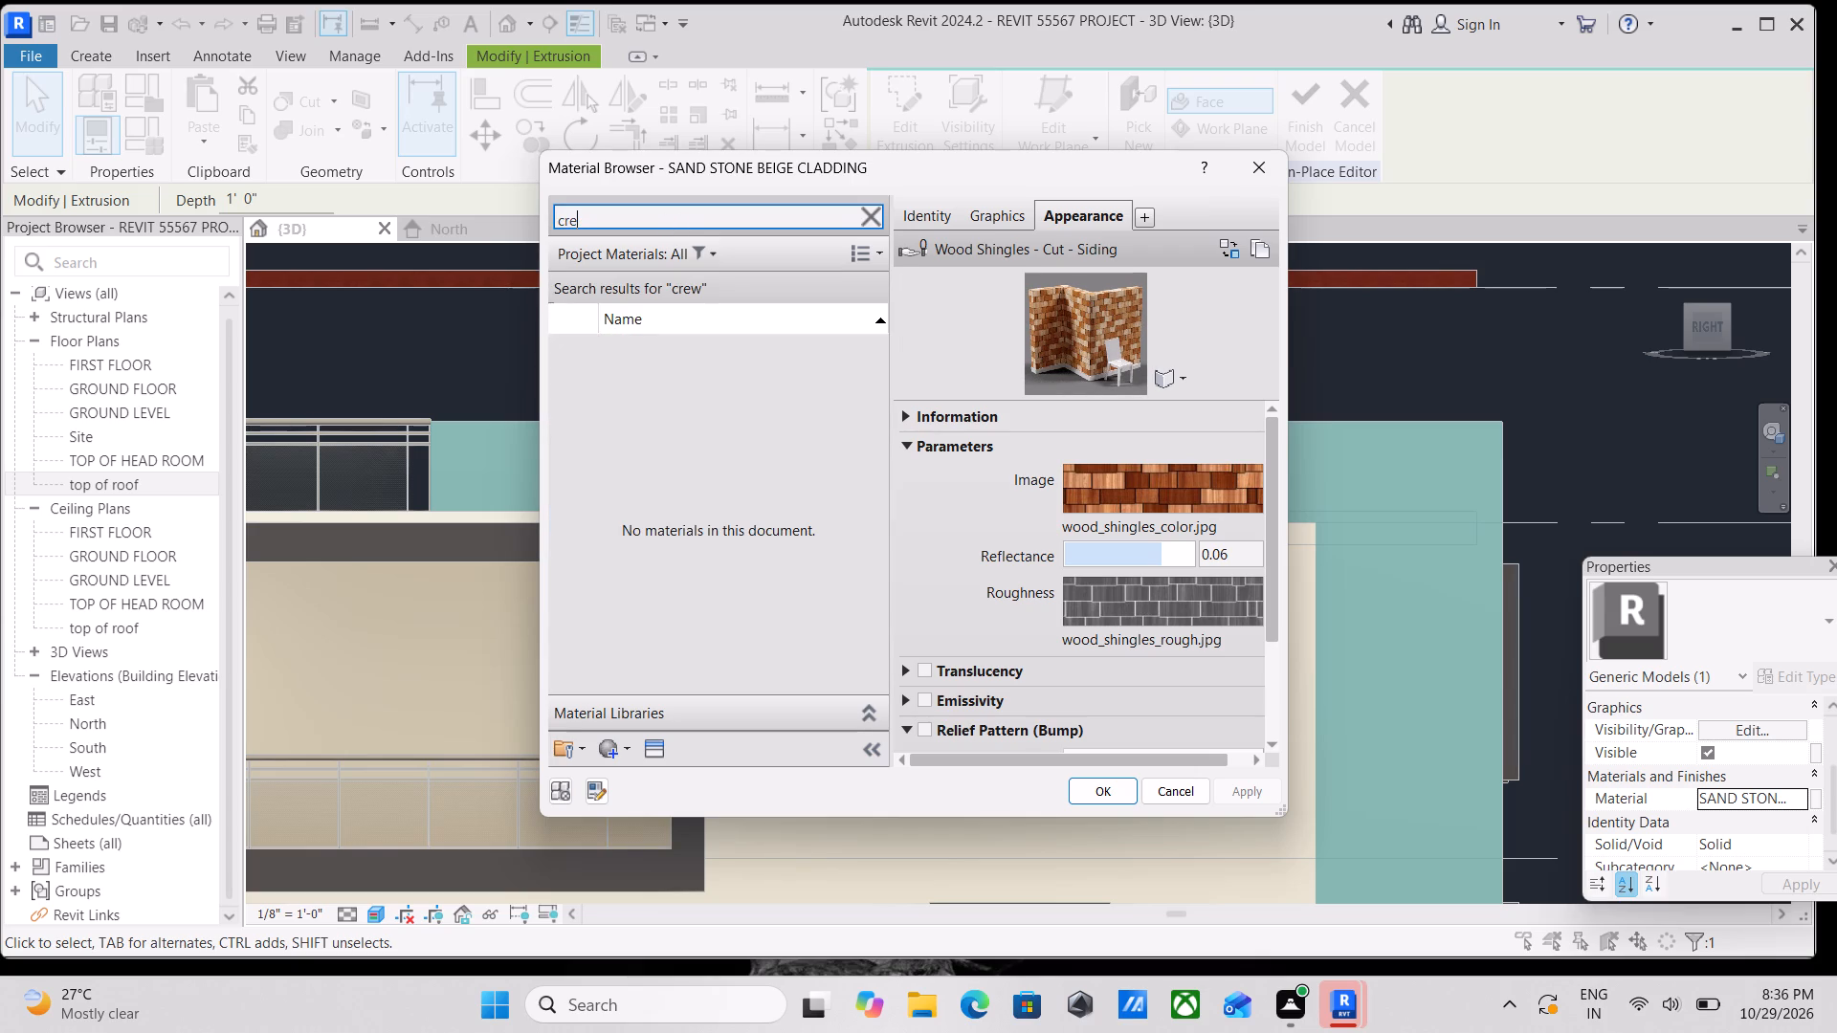
type("am")
key("space")
type("bei")
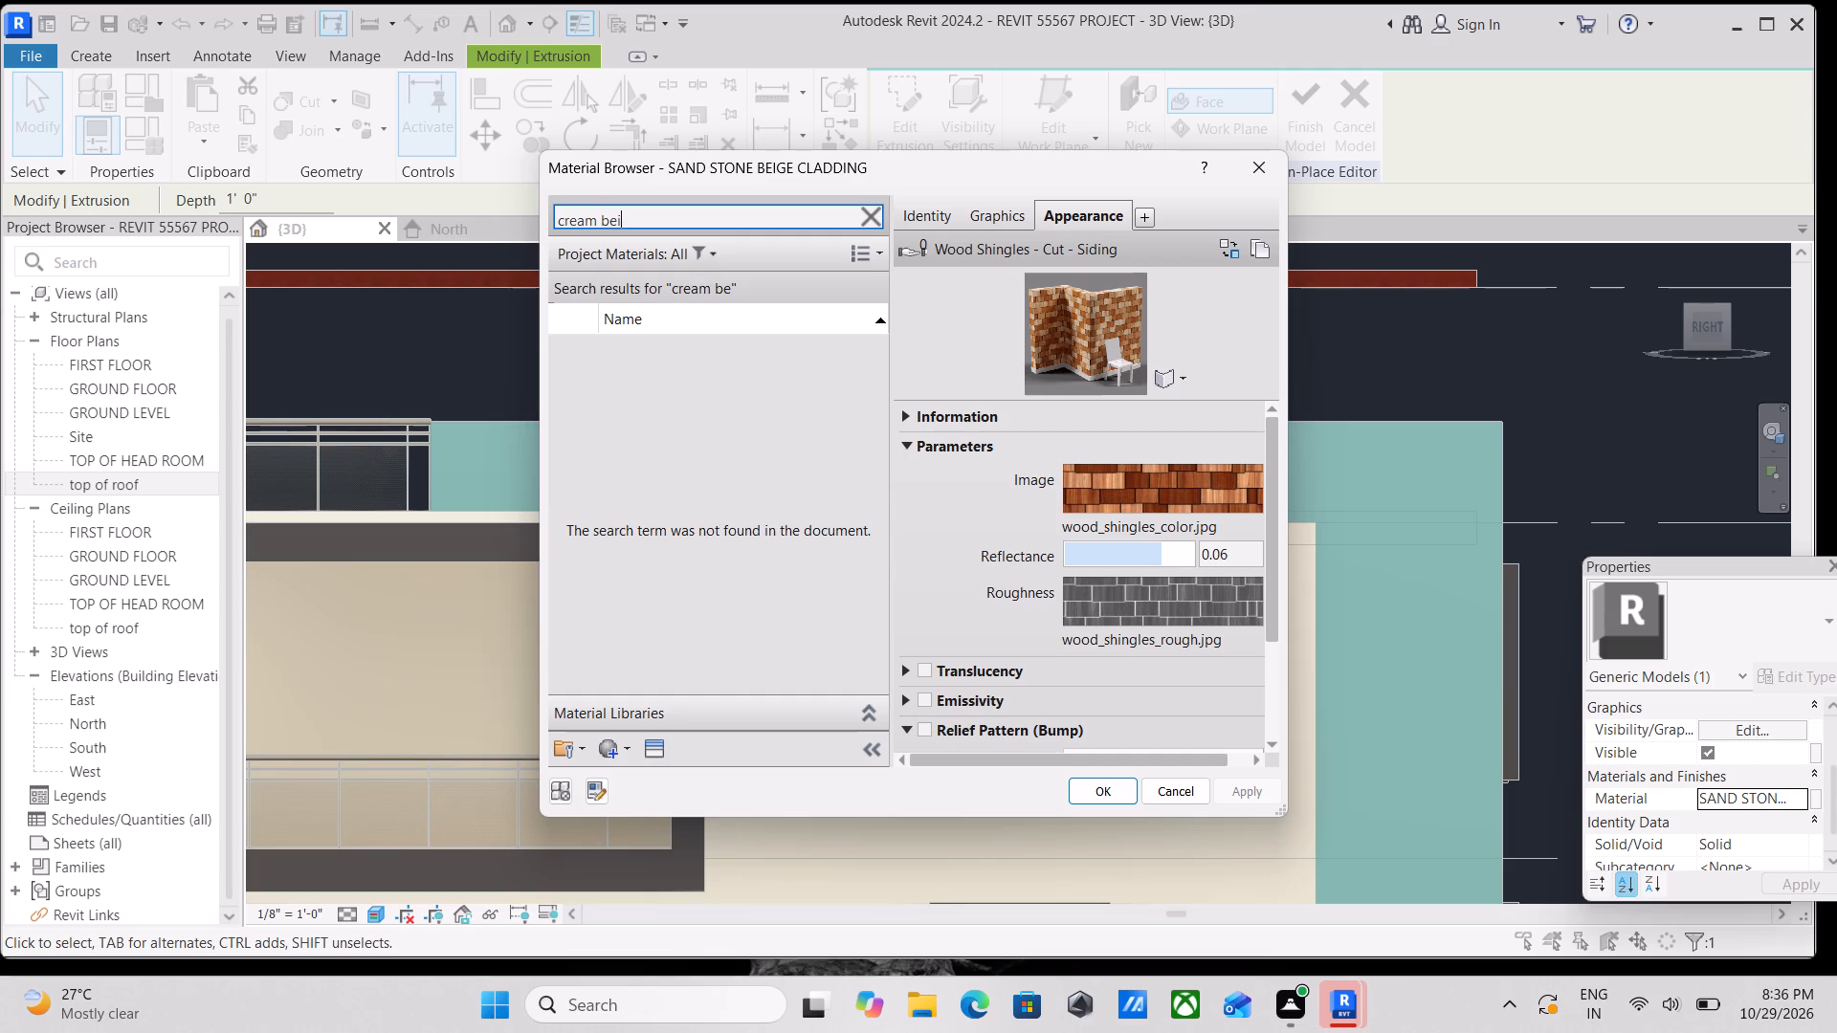
type("ge")
key("space")
type("colour")
Search the project materials for "CREAM" instead.
key("BackSpace")
key("BackSpace")
key("BackSpace")
key("BackSpace")
key("BackSpace")
key("BackSpace")
key("BackSpace")
key("BackSpace")
key("BackSpace")
key("BackSpace")
key("BackSpace")
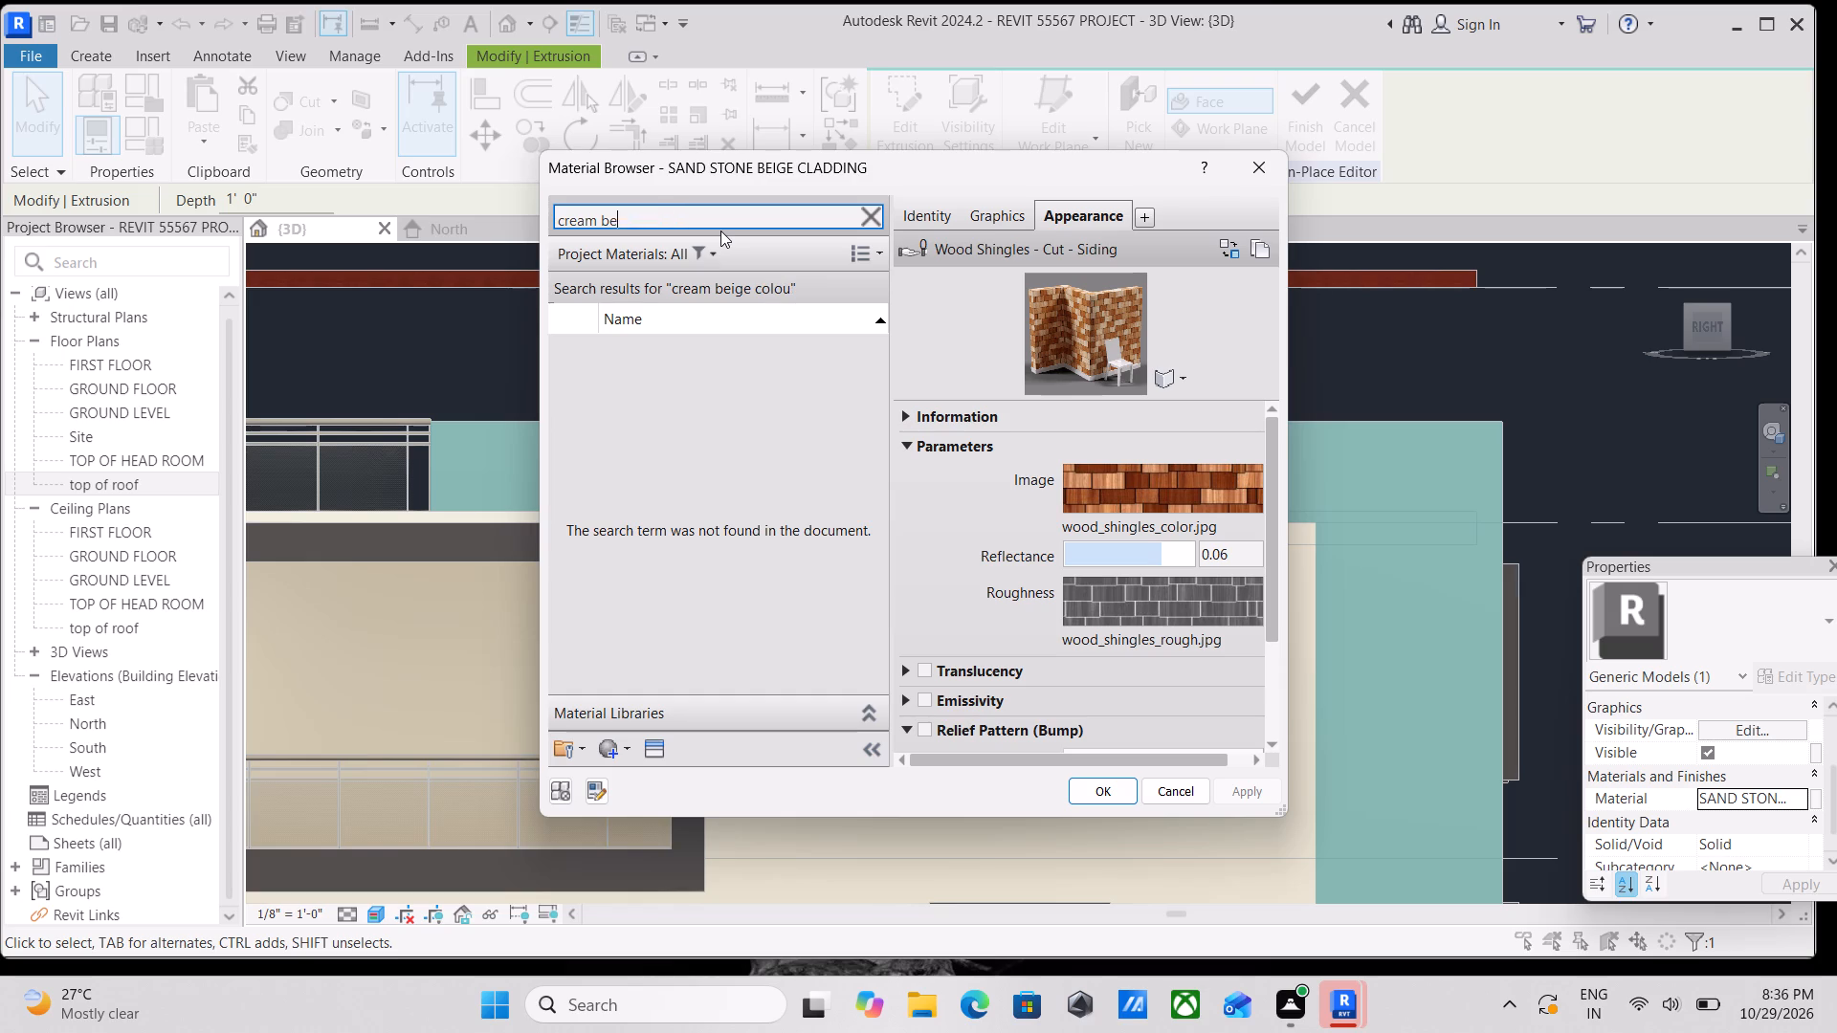
key("BackSpace")
key("BackSpace")
key("BackSpace")
key("BackSpace")
key("BackSpace")
key("BackSpace")
key("BackSpace")
key("BackSpace")
key("BackSpace")
key("BackSpace")
key("BackSpace")
key("BackSpace")
key("BackSpace")
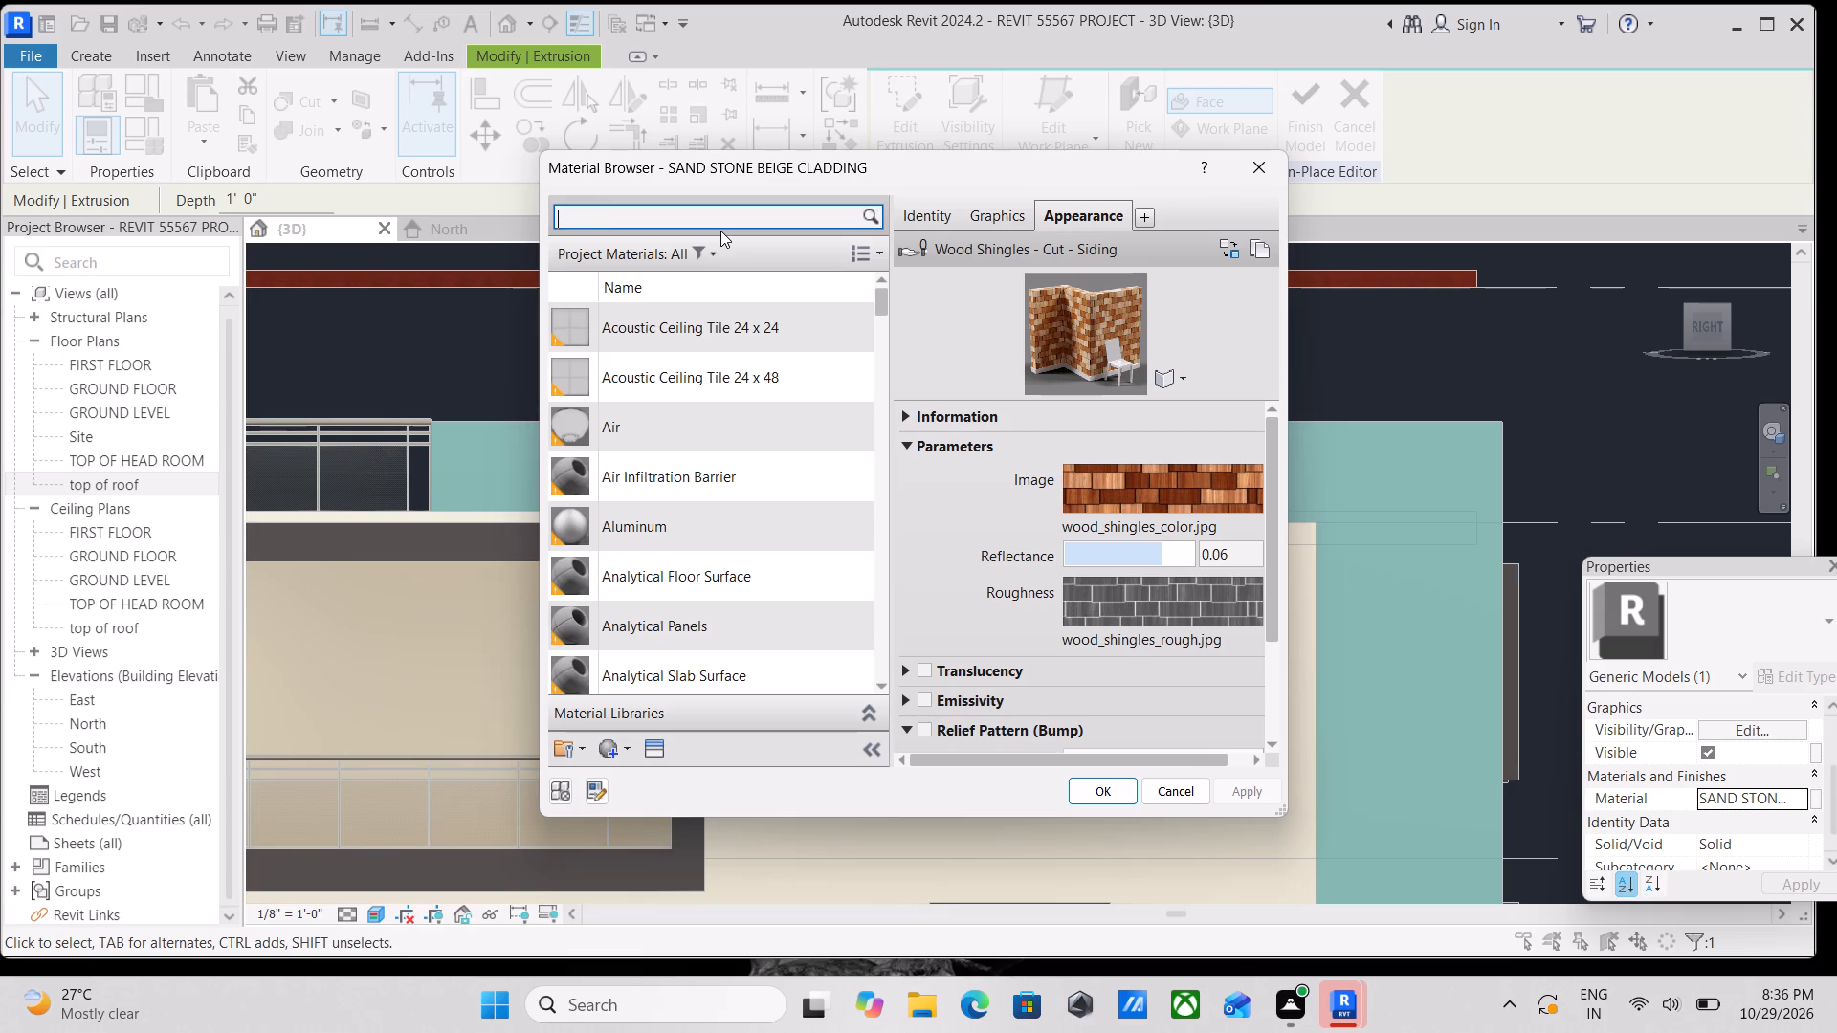
key("BackSpace")
type("CREA")
key("m")
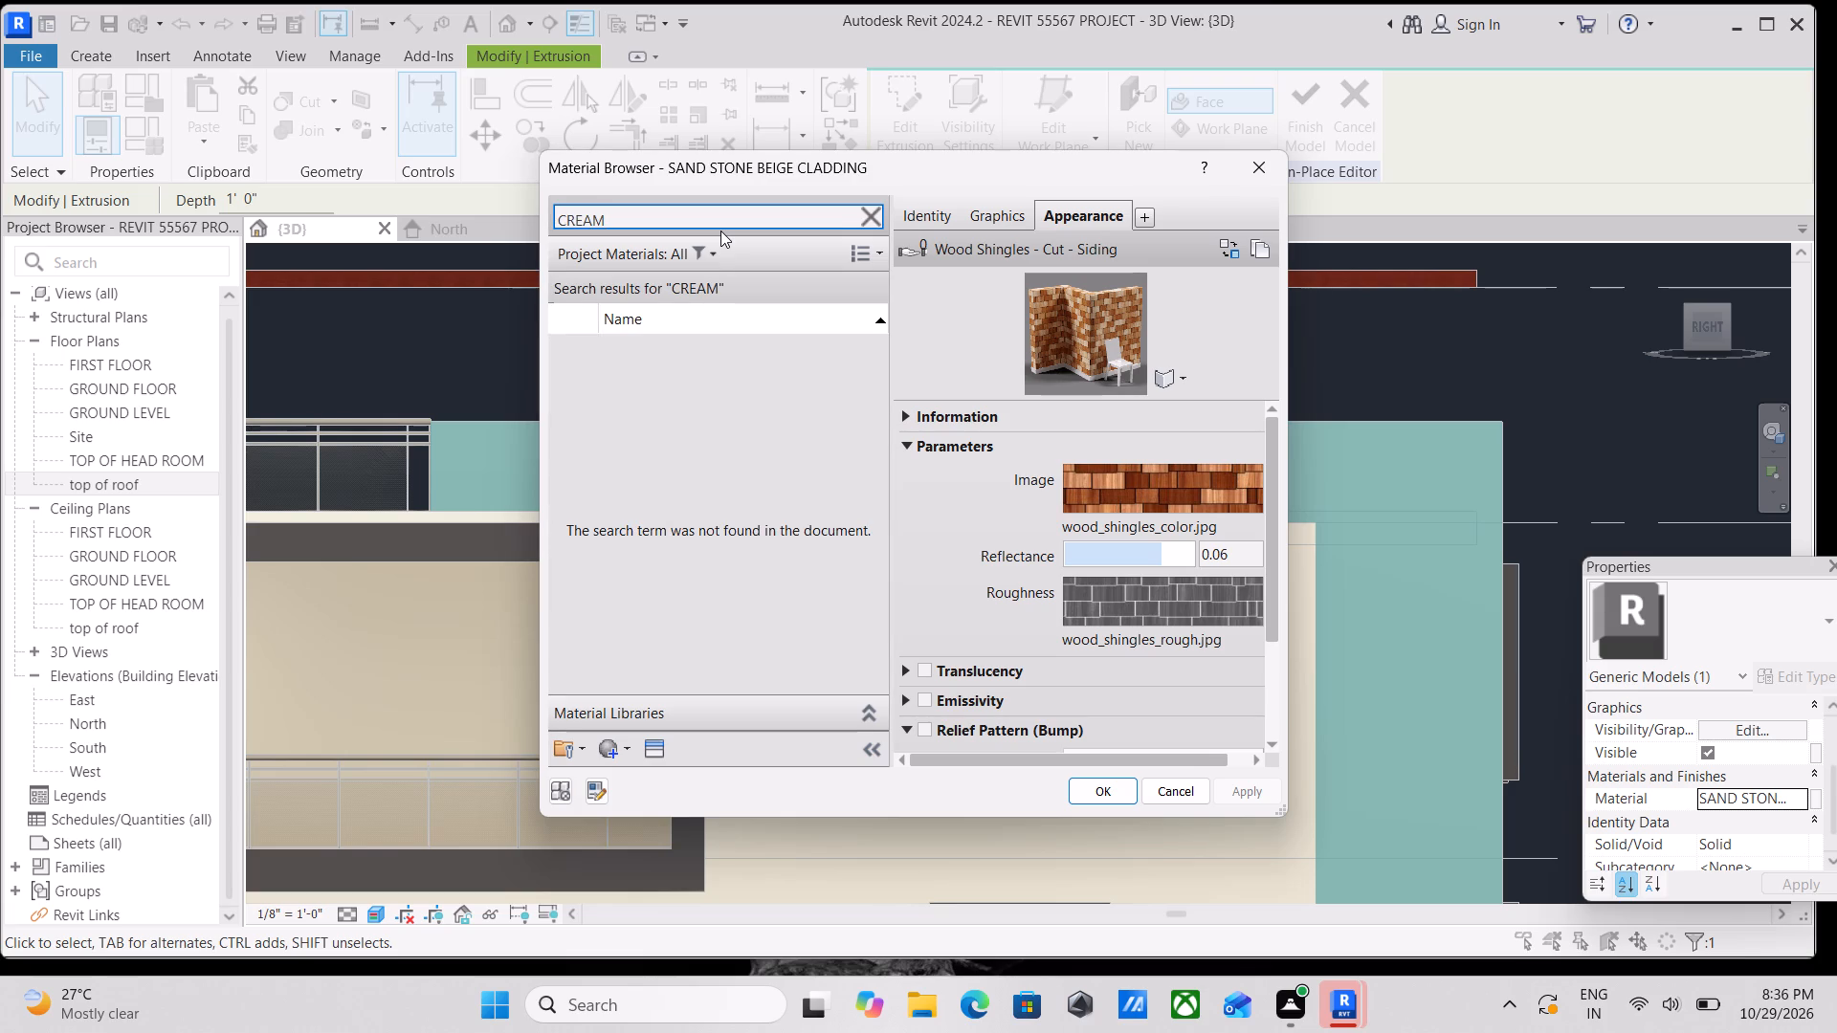
Clear the search, look over the start of the material list, and search for "CREA".
left_click(865, 212)
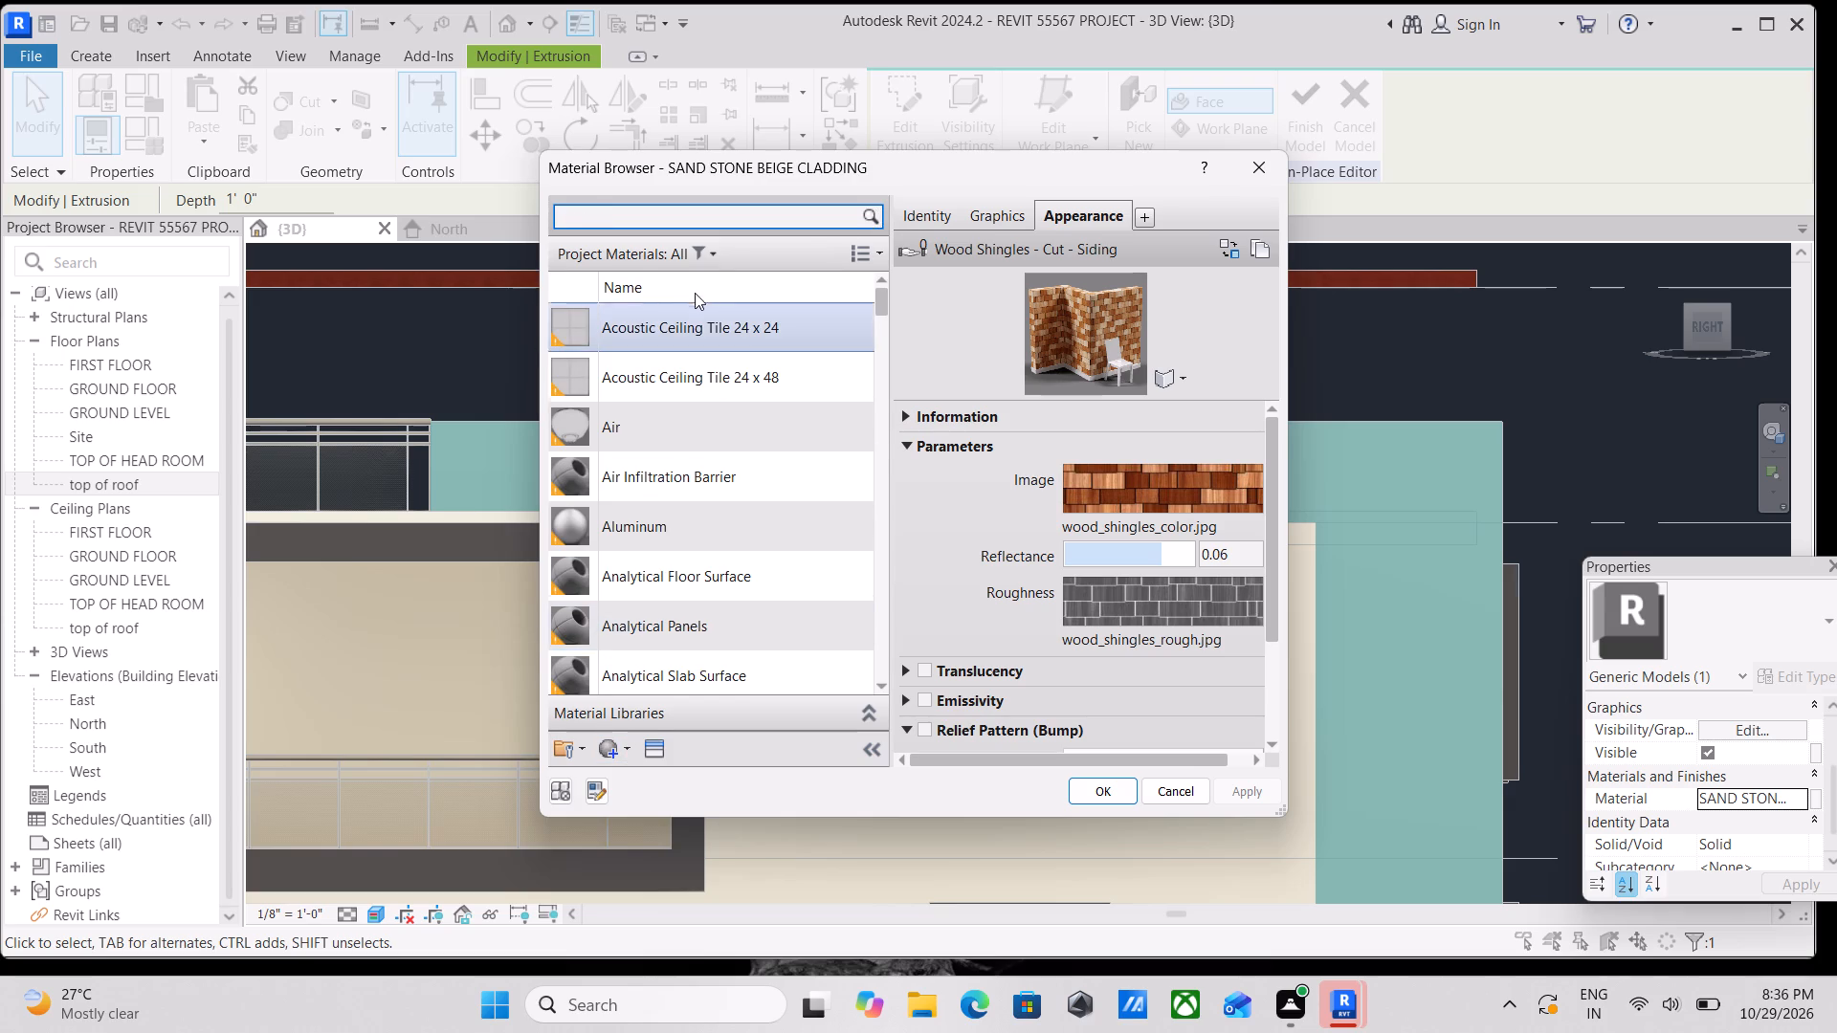
scroll(710, 301, "down", 3)
scroll(676, 475, "down", 3)
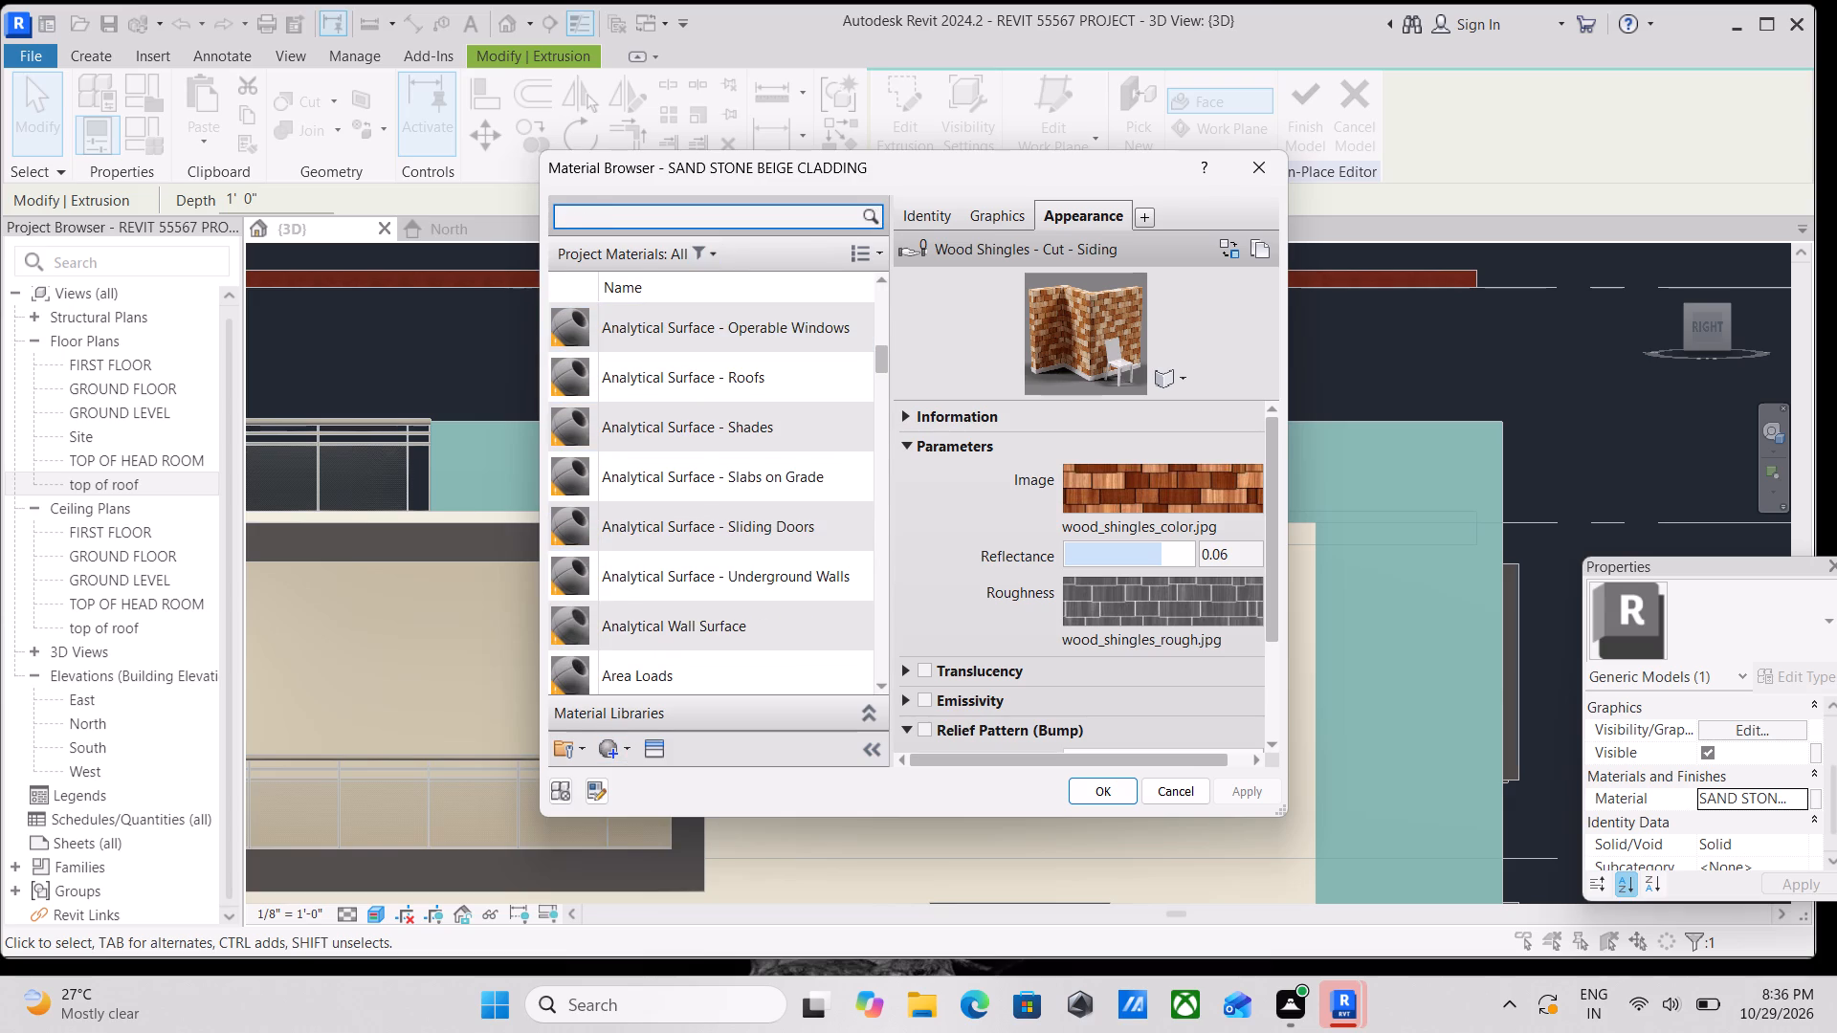
left_click(708, 218)
type("CR")
type("EA")
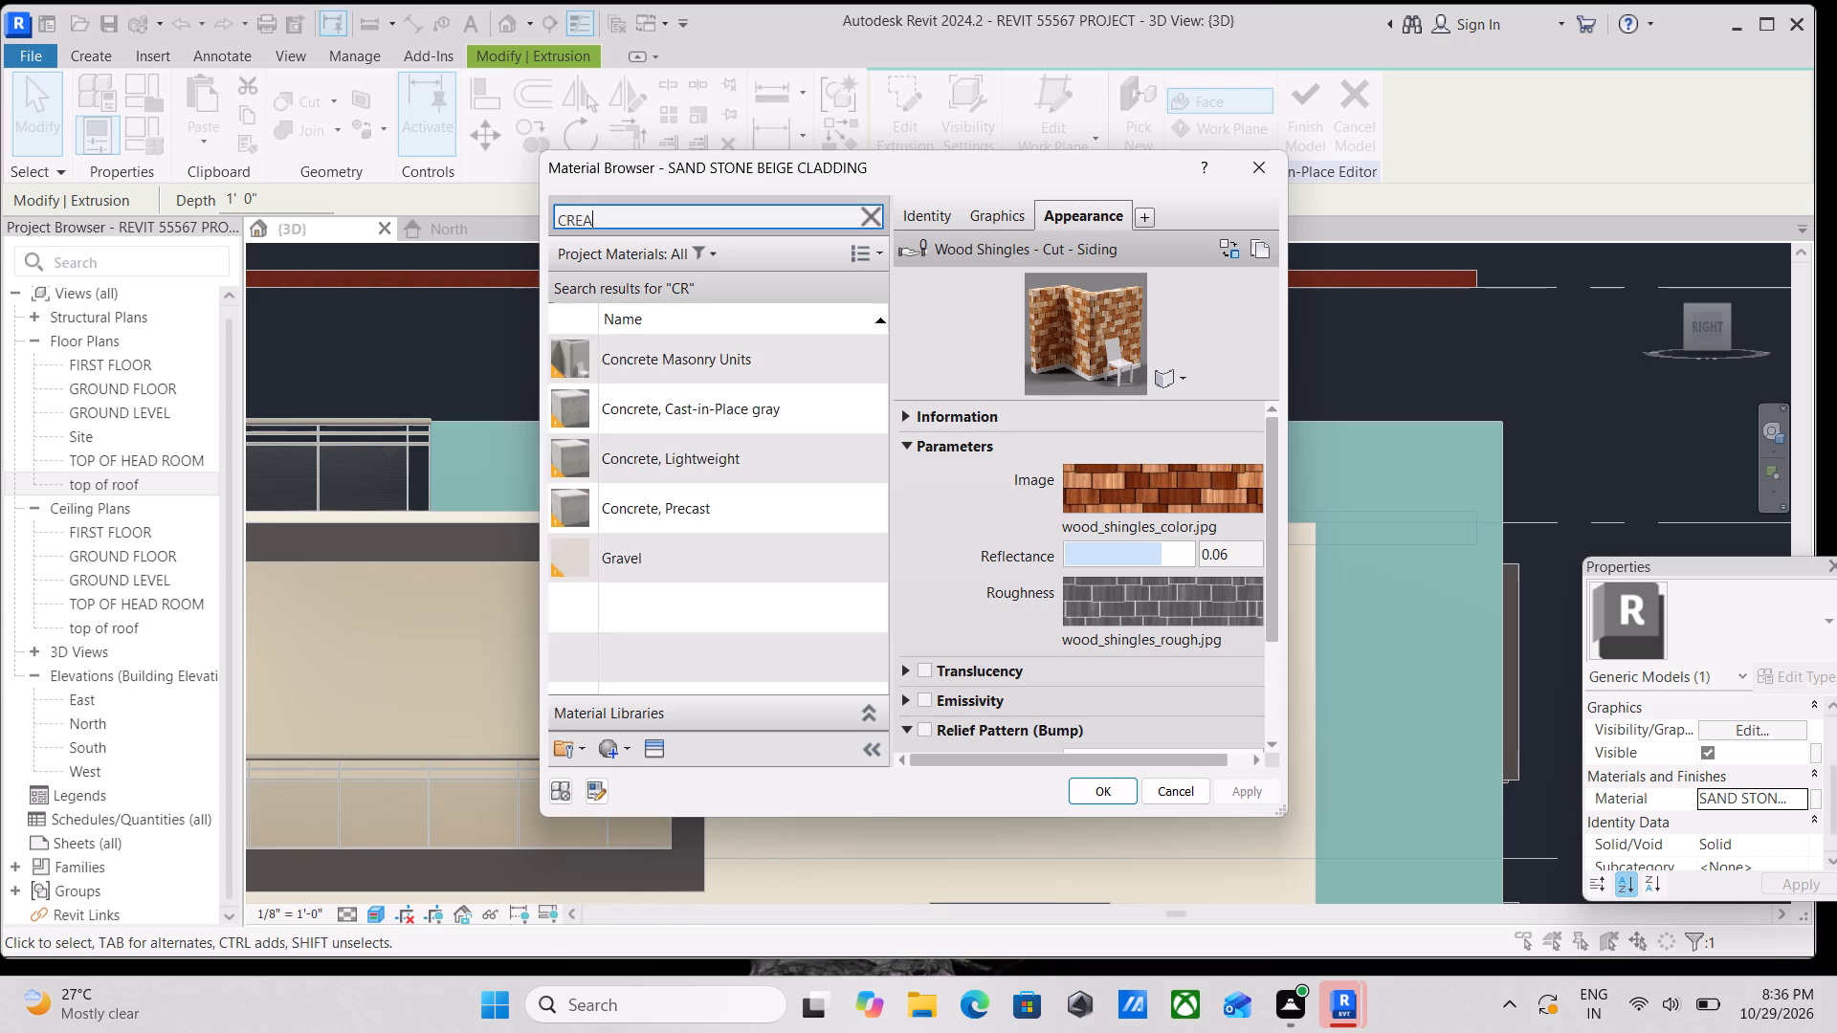
Replace the material search with "BEI".
key("BackSpace")
key("BackSpace")
key("BackSpace")
key("BackSpace")
key("BackSpace")
key("BackSpace")
key("BackSpace")
key("BackSpace")
key("BackSpace")
key("BackSpace")
key("BackSpace")
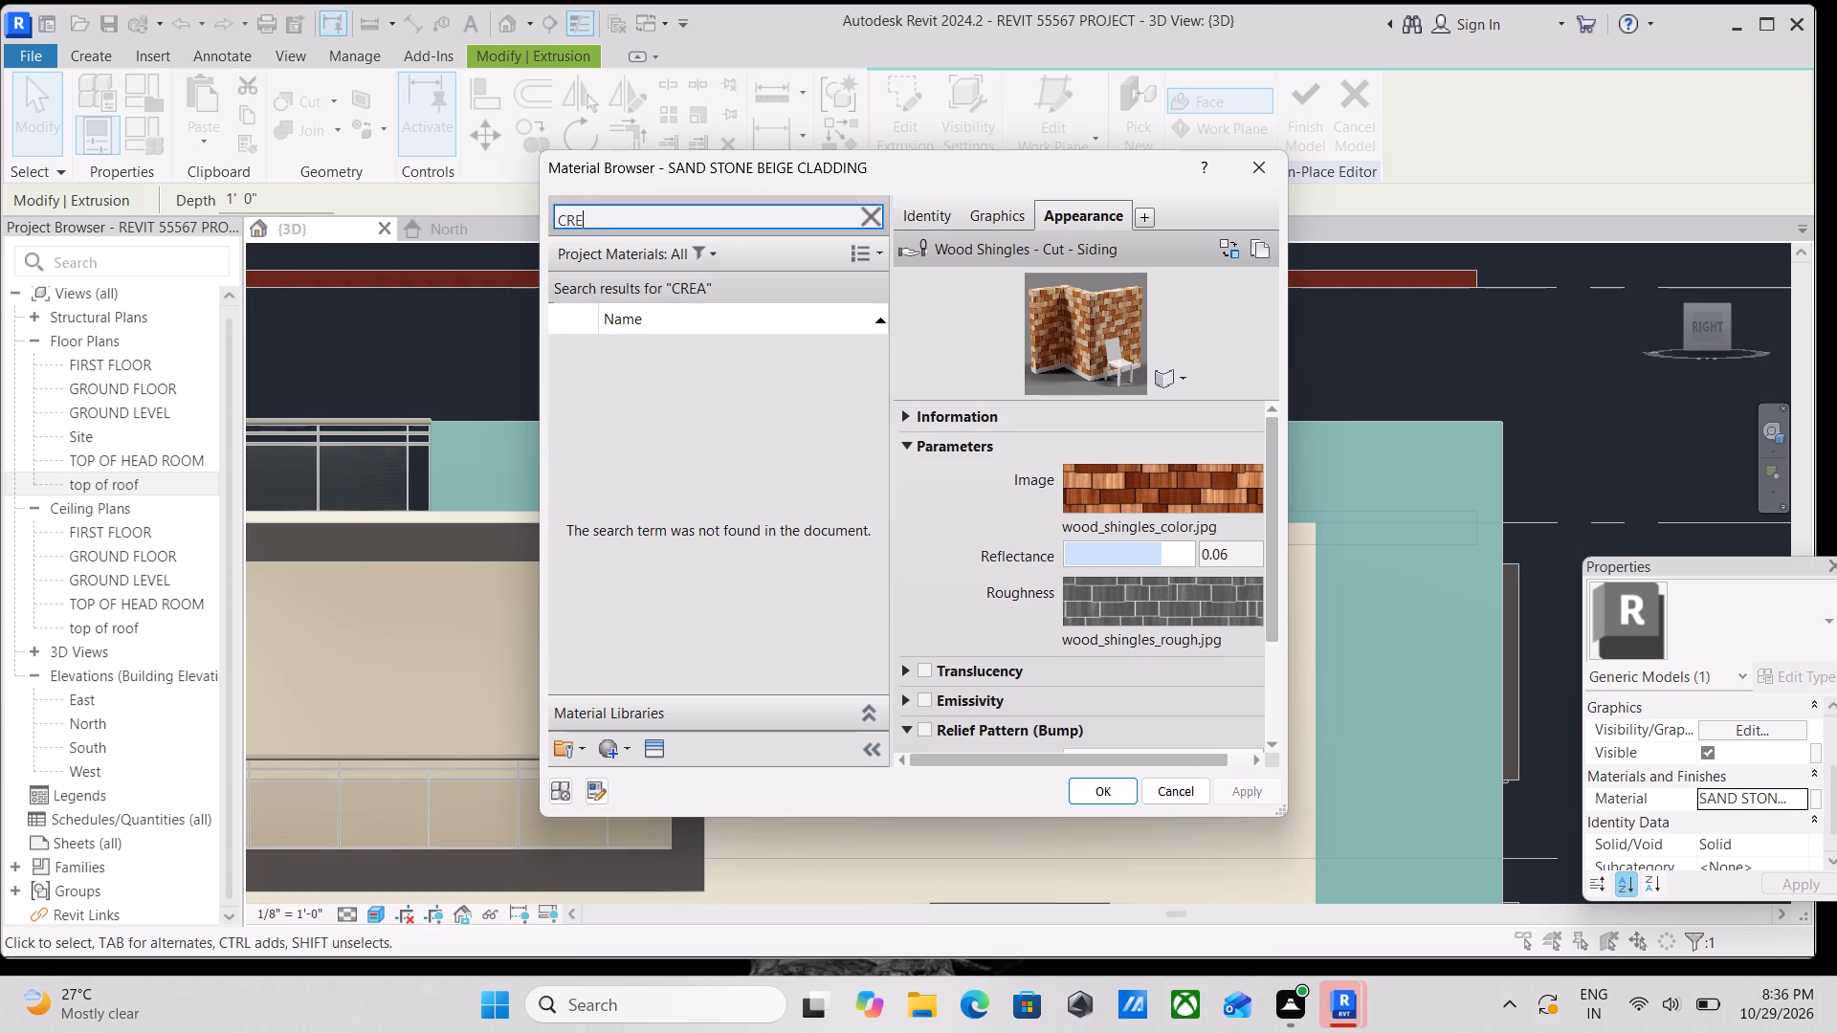
type("BEI")
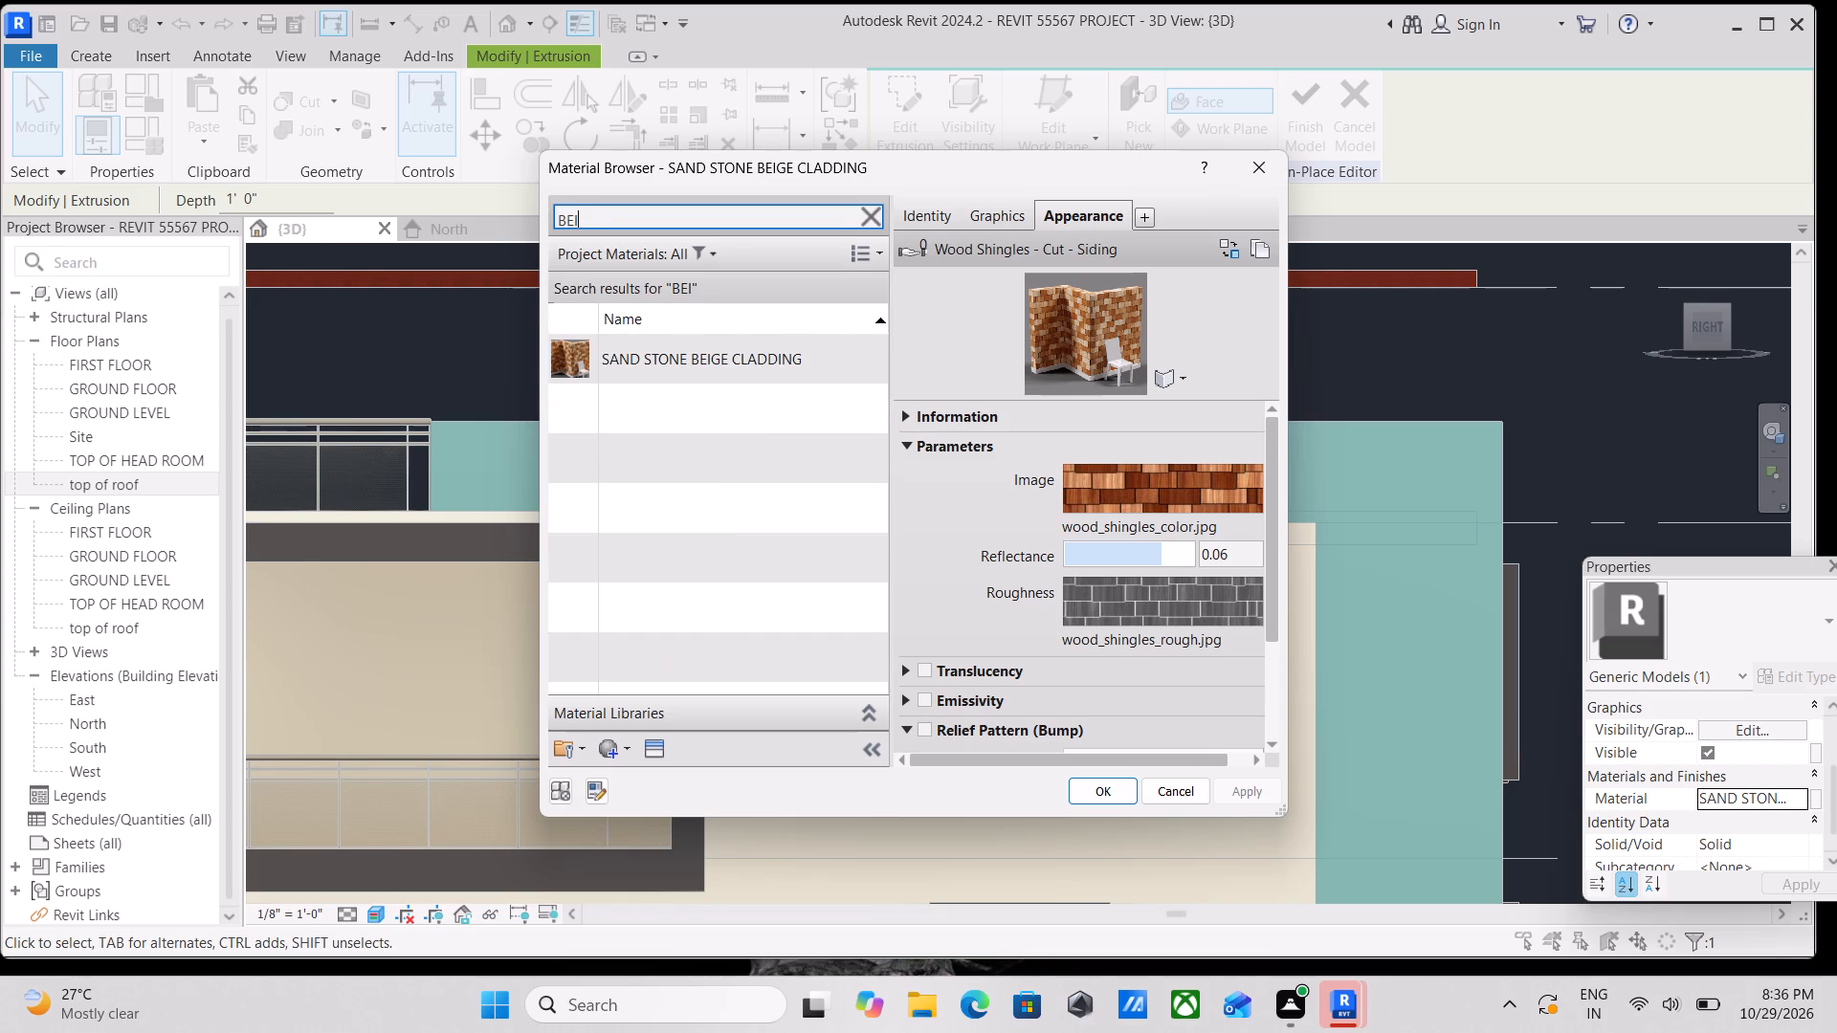
Search the project materials for "WALL", narrowing the search to "WALL BEIG".
key("BackSpace")
key("BackSpace")
key("BackSpace")
key("BackSpace")
key("BackSpace")
key("BackSpace")
key("BackSpace")
key("BackSpace")
key("BackSpace")
key("BackSpace")
type("WAL")
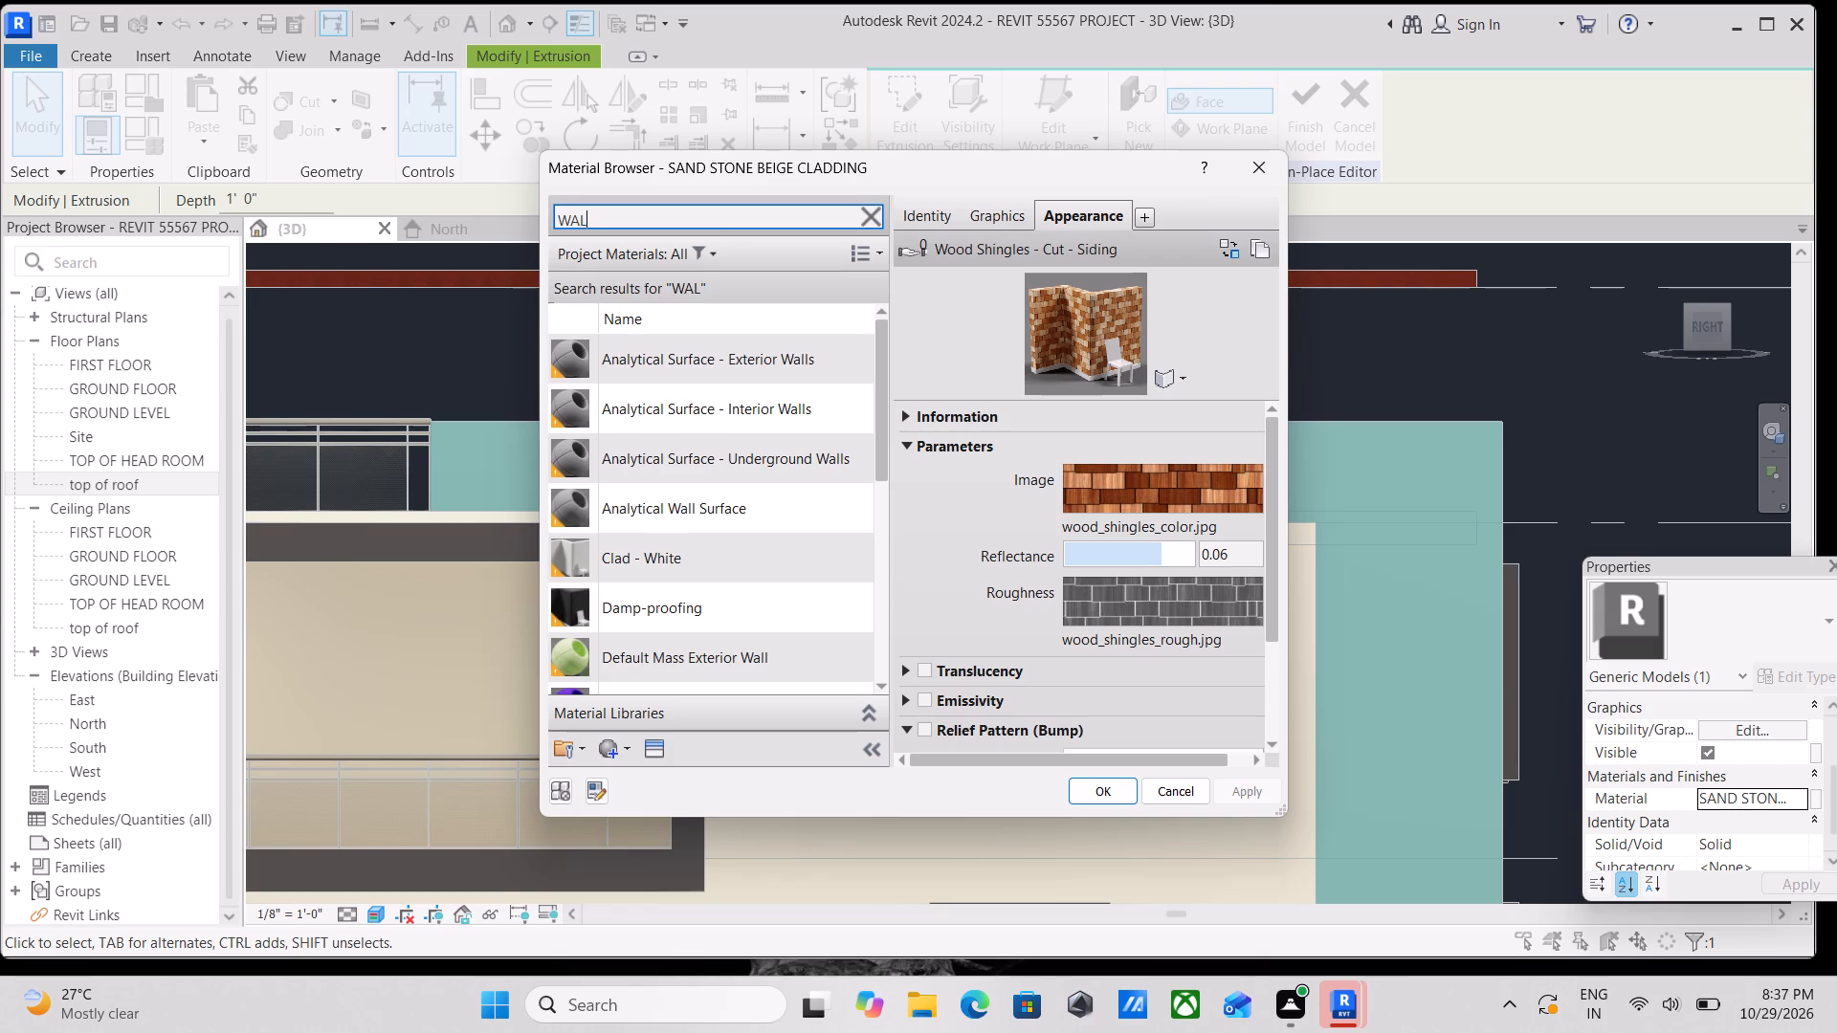
key("l")
key("space")
type("BEIG")
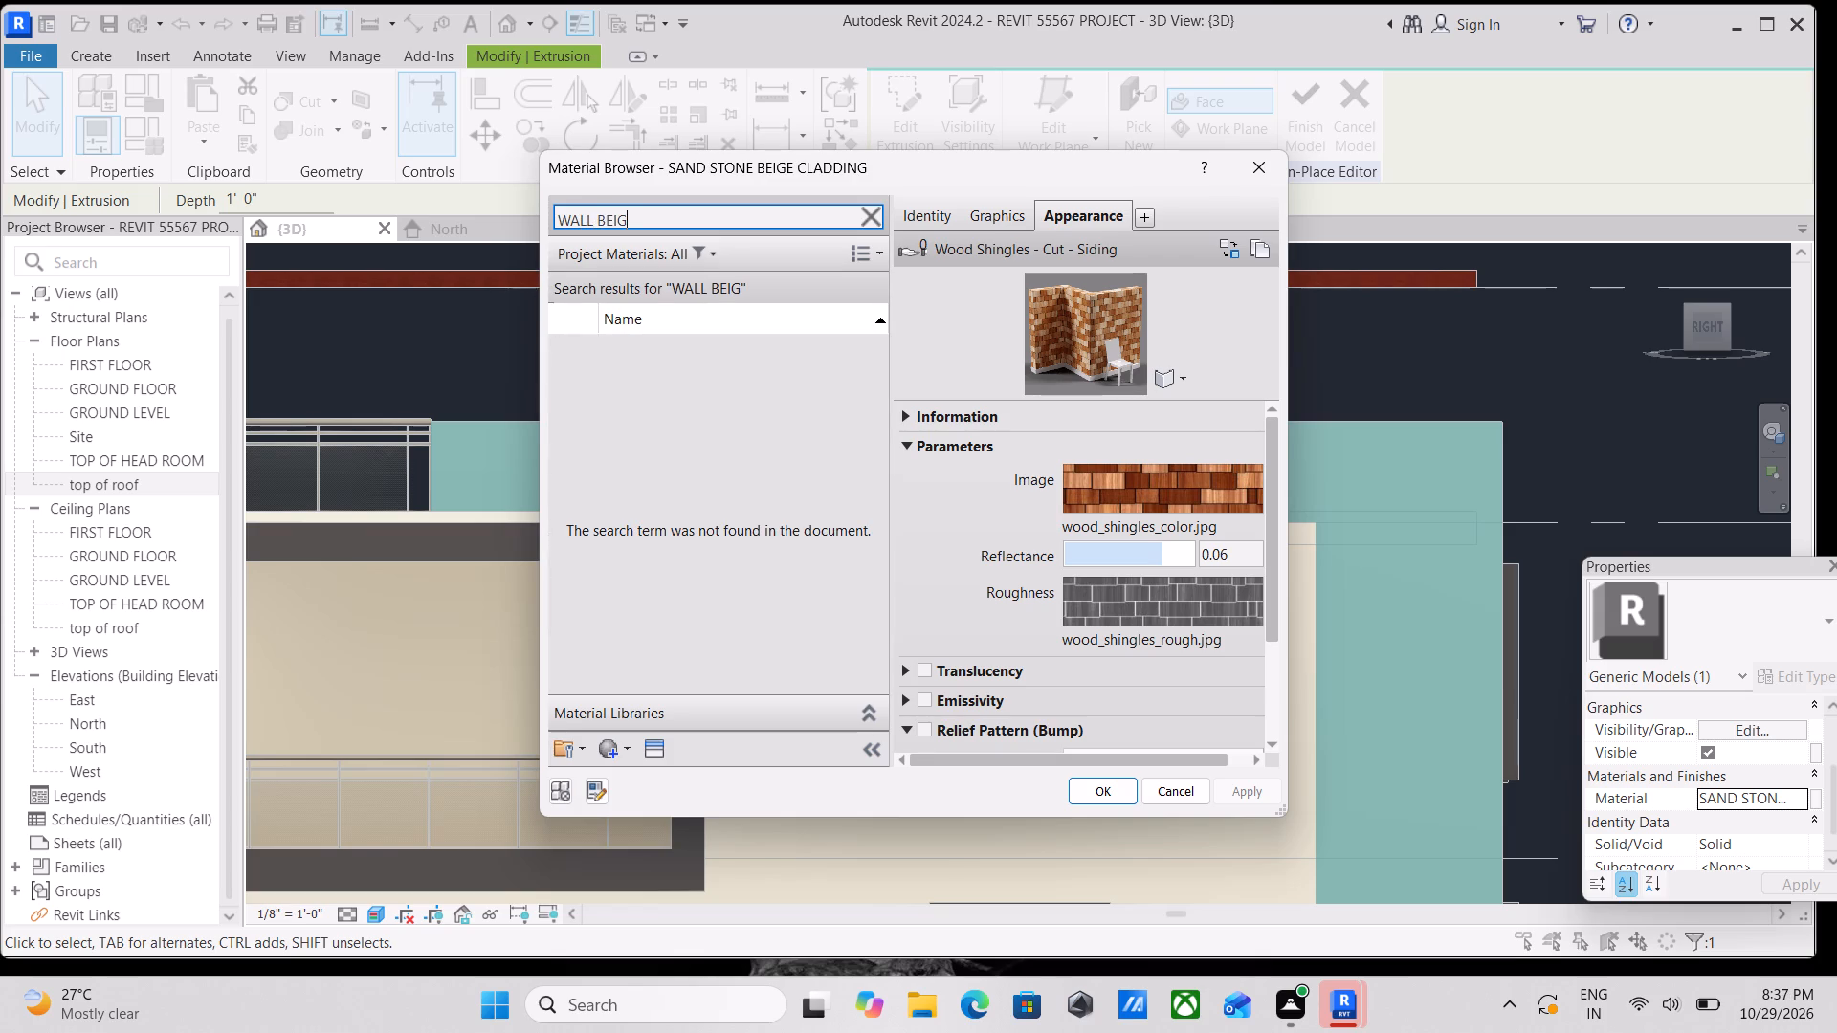
Clear the material search and look through the project material list down to its end for a suitable cream or beige finish.
key("BackSpace")
key("BackSpace")
key("BackSpace")
key("BackSpace")
key("BackSpace")
key("BackSpace")
key("BackSpace")
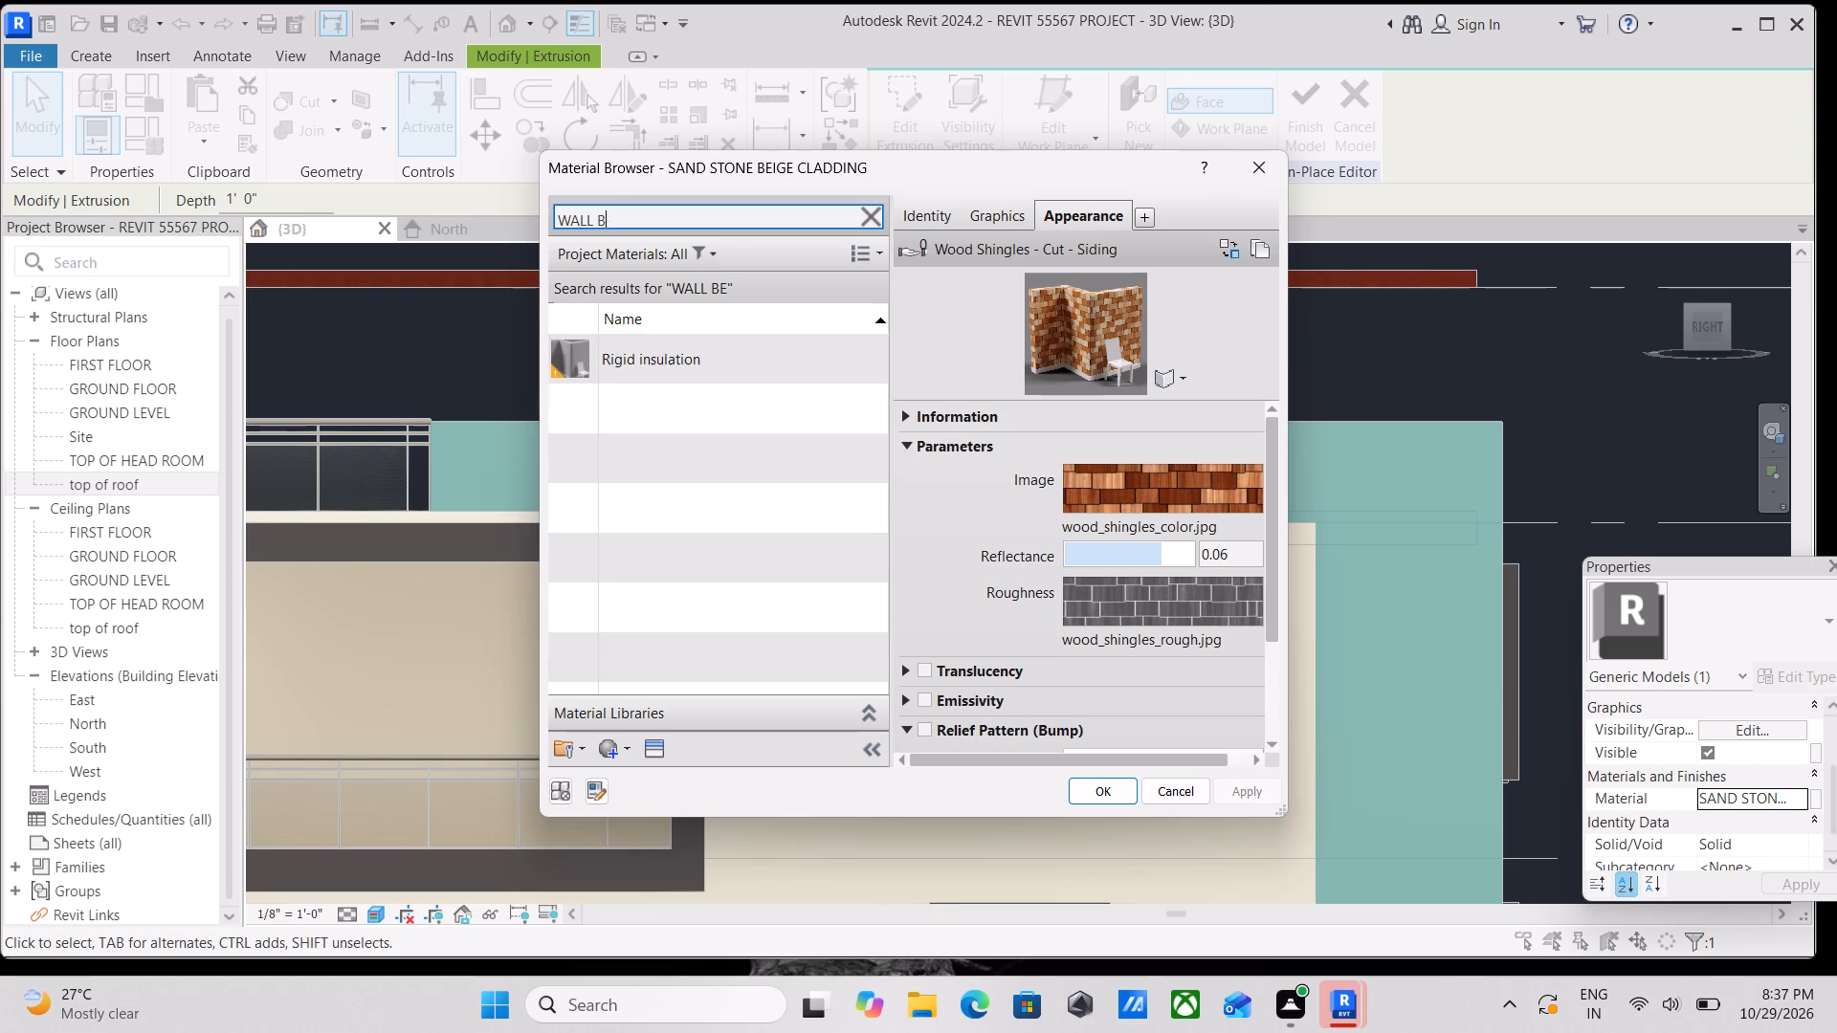
key("BackSpace")
key("BackSpace")
key("BackSpace")
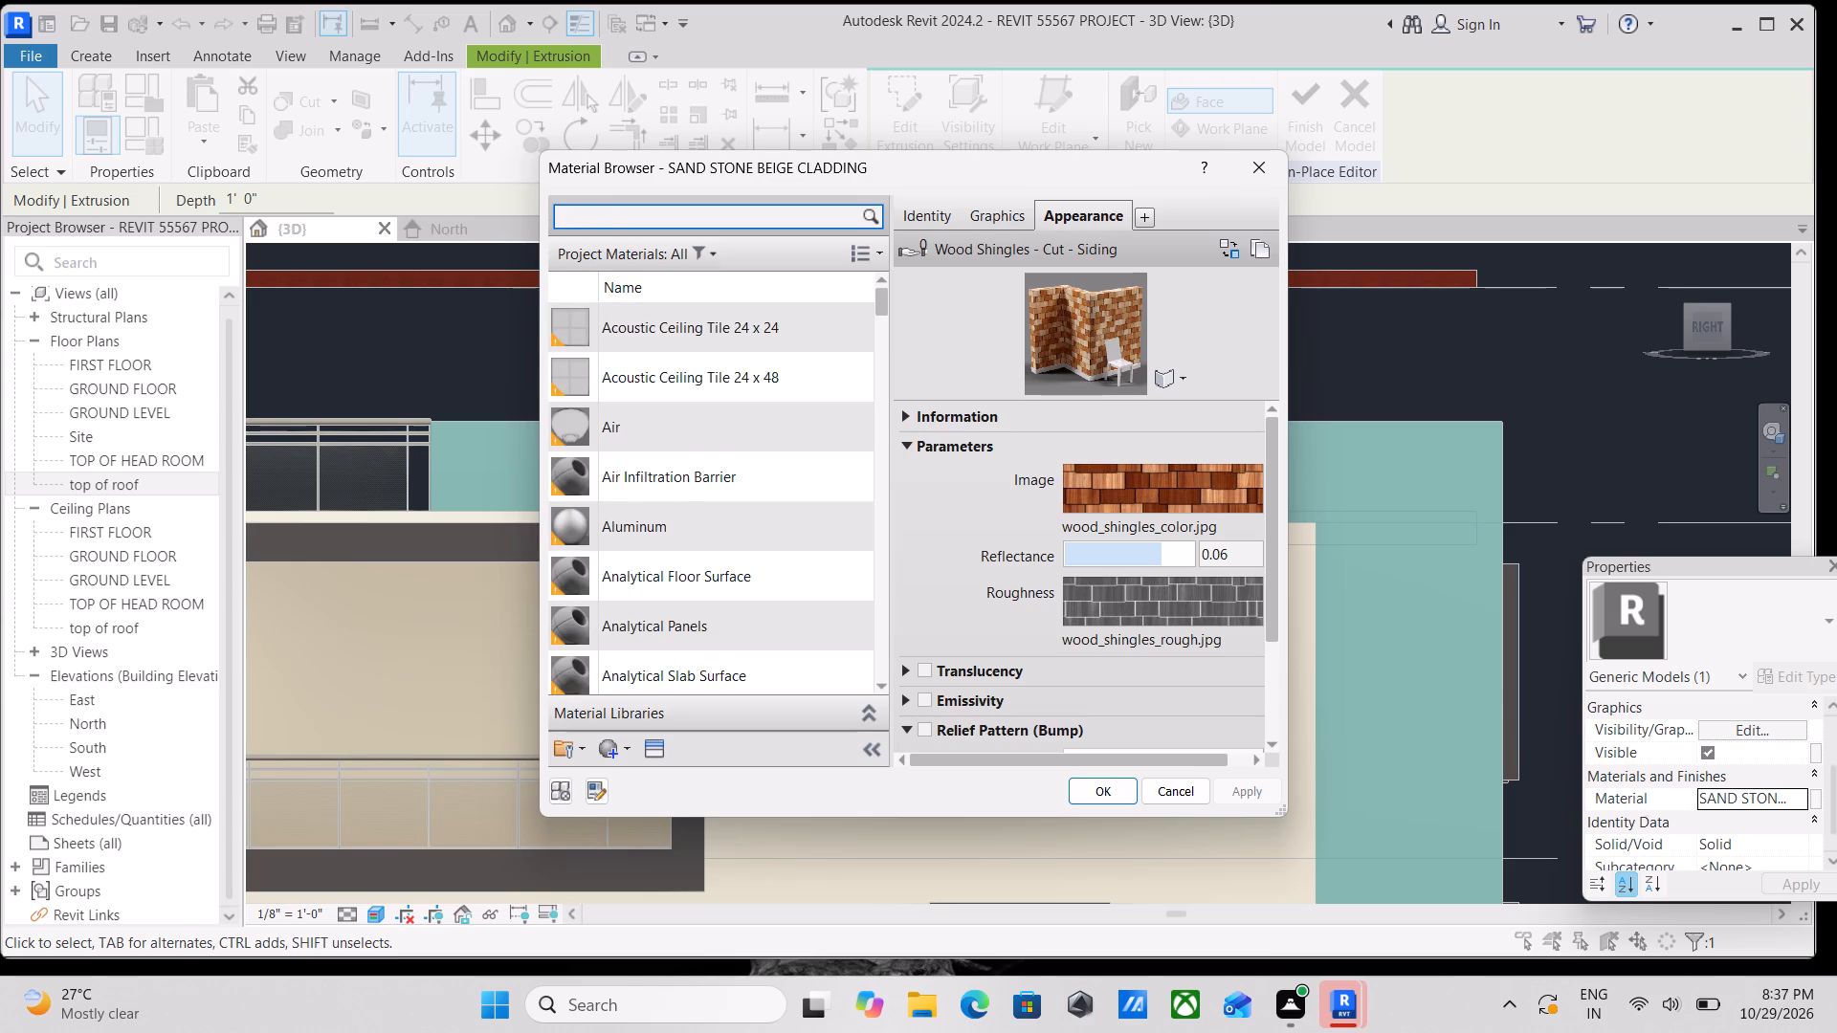
scroll(638, 628, "down", 4)
scroll(701, 552, "down", 4)
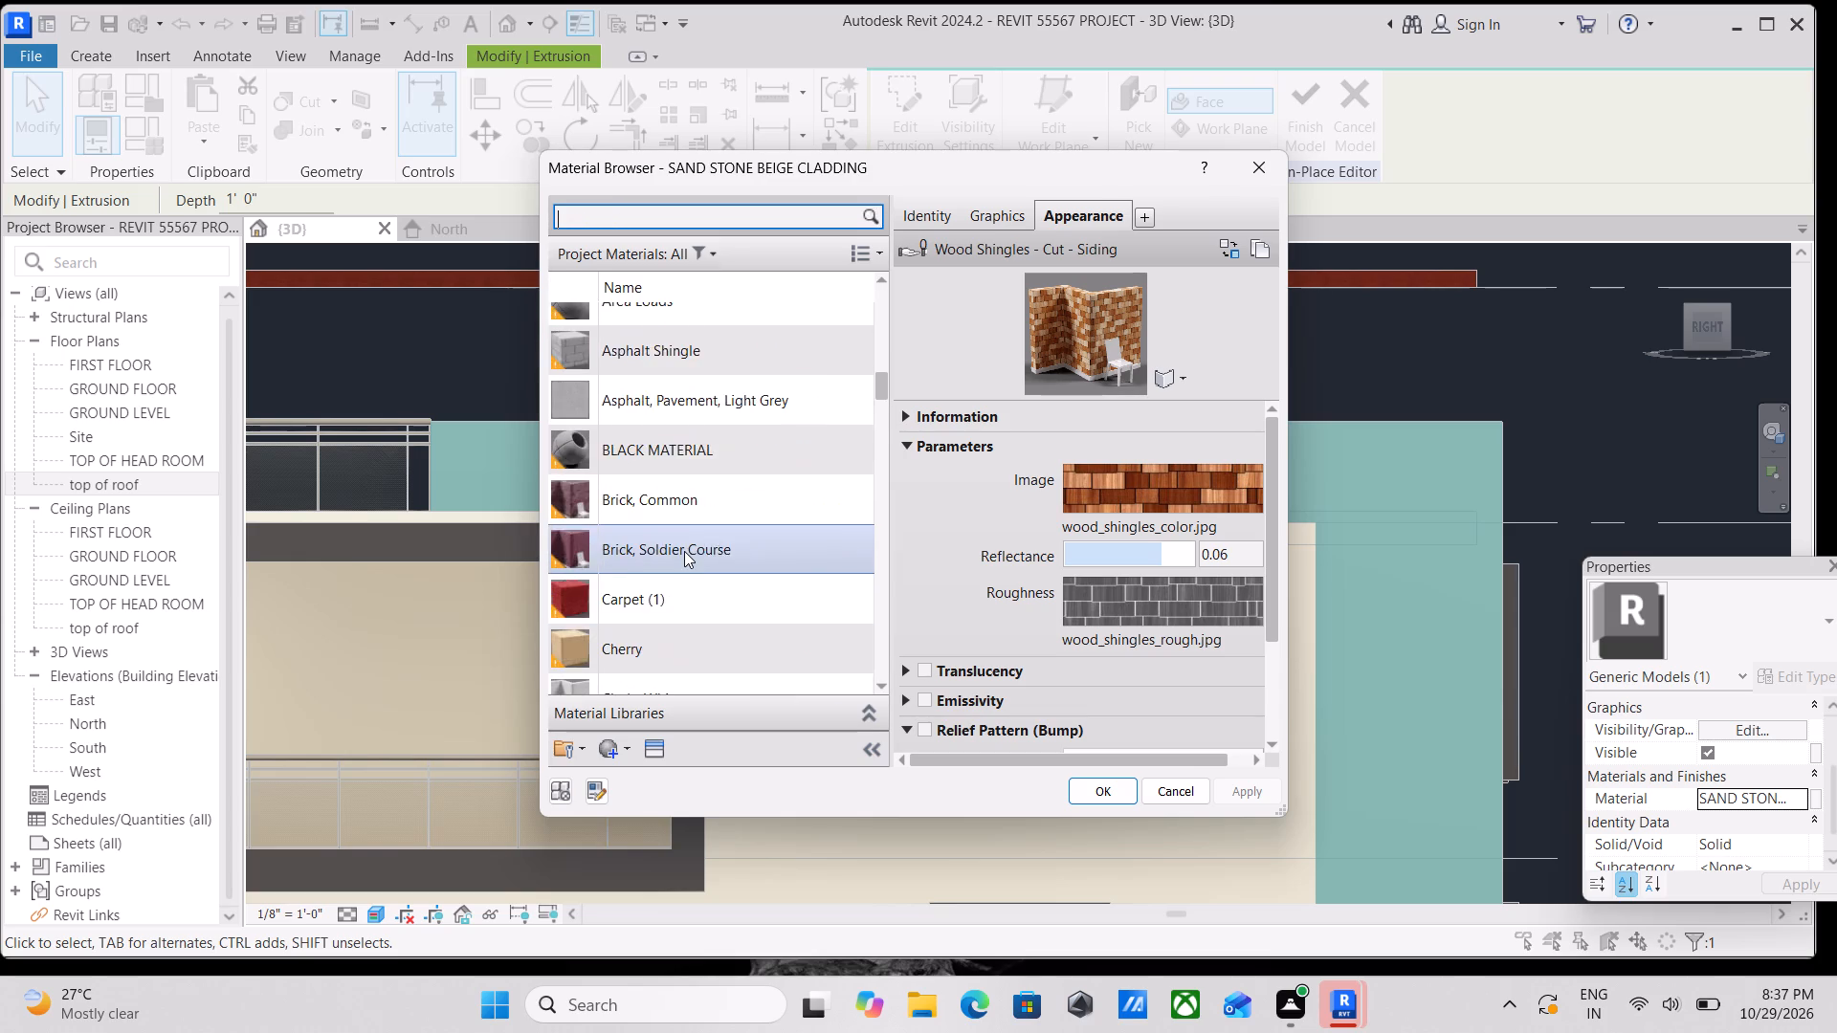
scroll(684, 551, "down", 3)
scroll(684, 551, "up", 2)
scroll(681, 532, "down", 1)
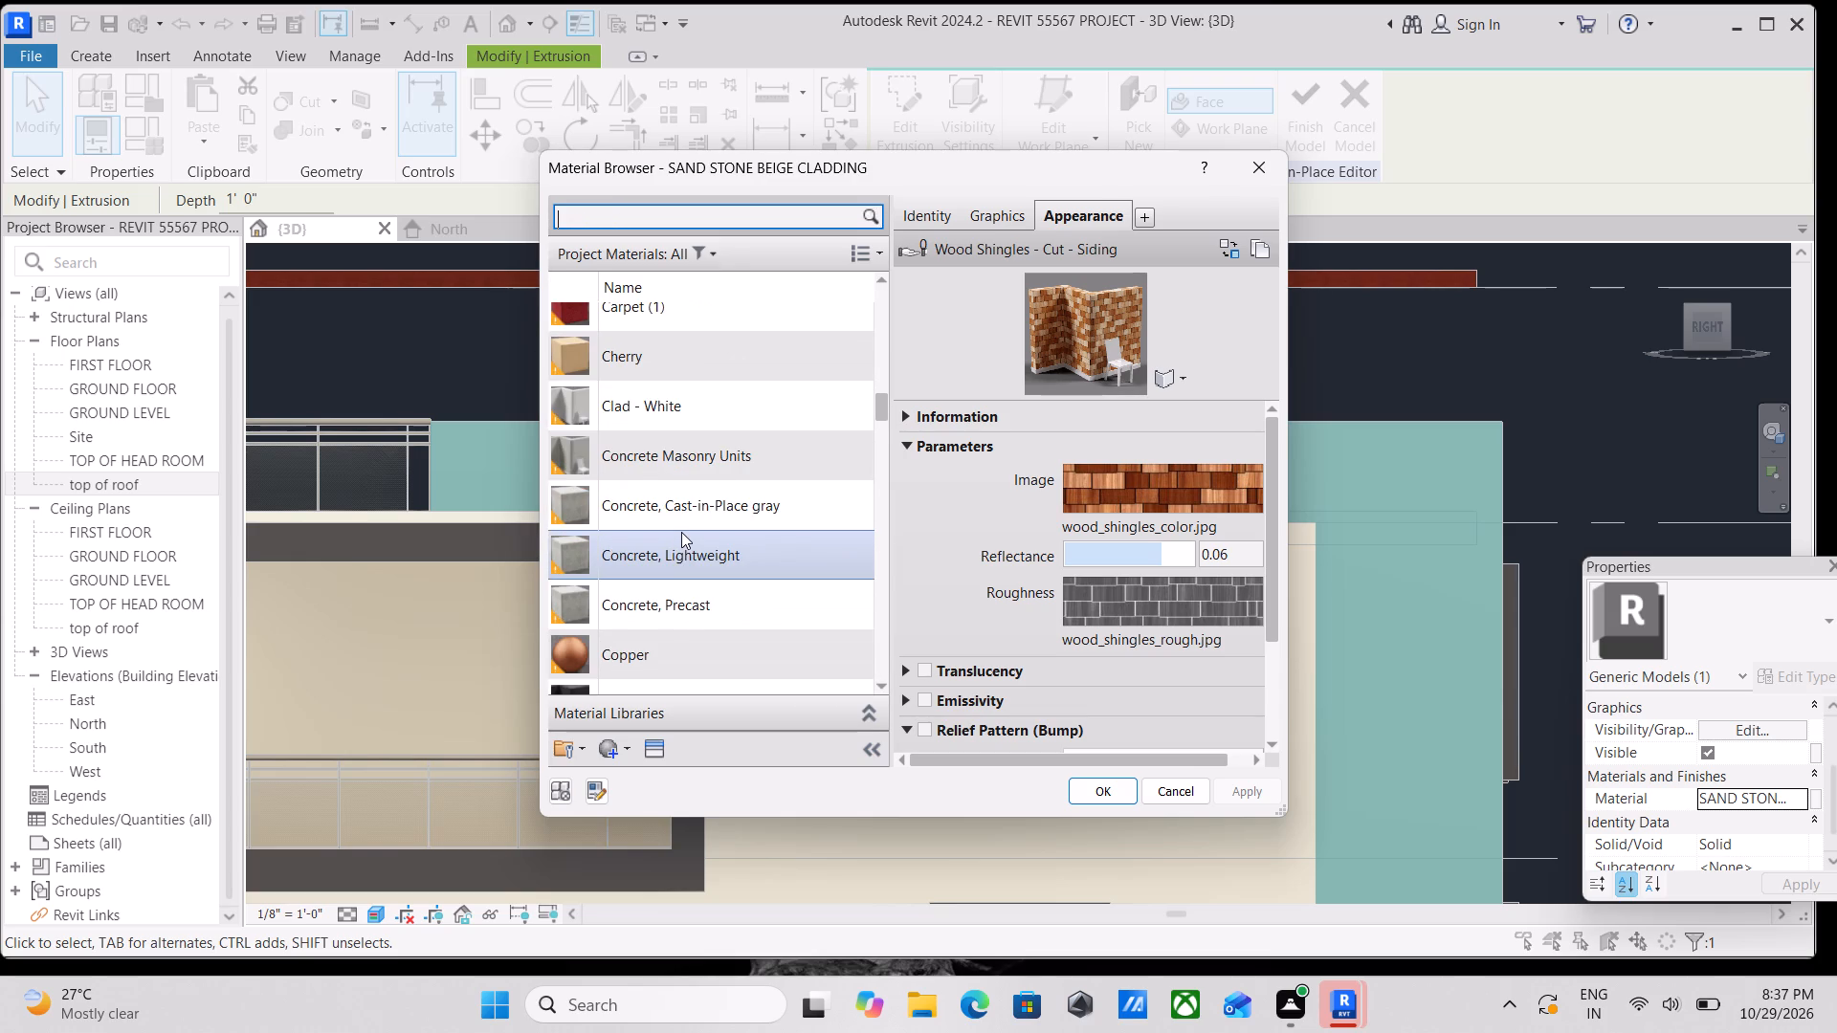
scroll(716, 554, "down", 1)
scroll(644, 489, "up", 1)
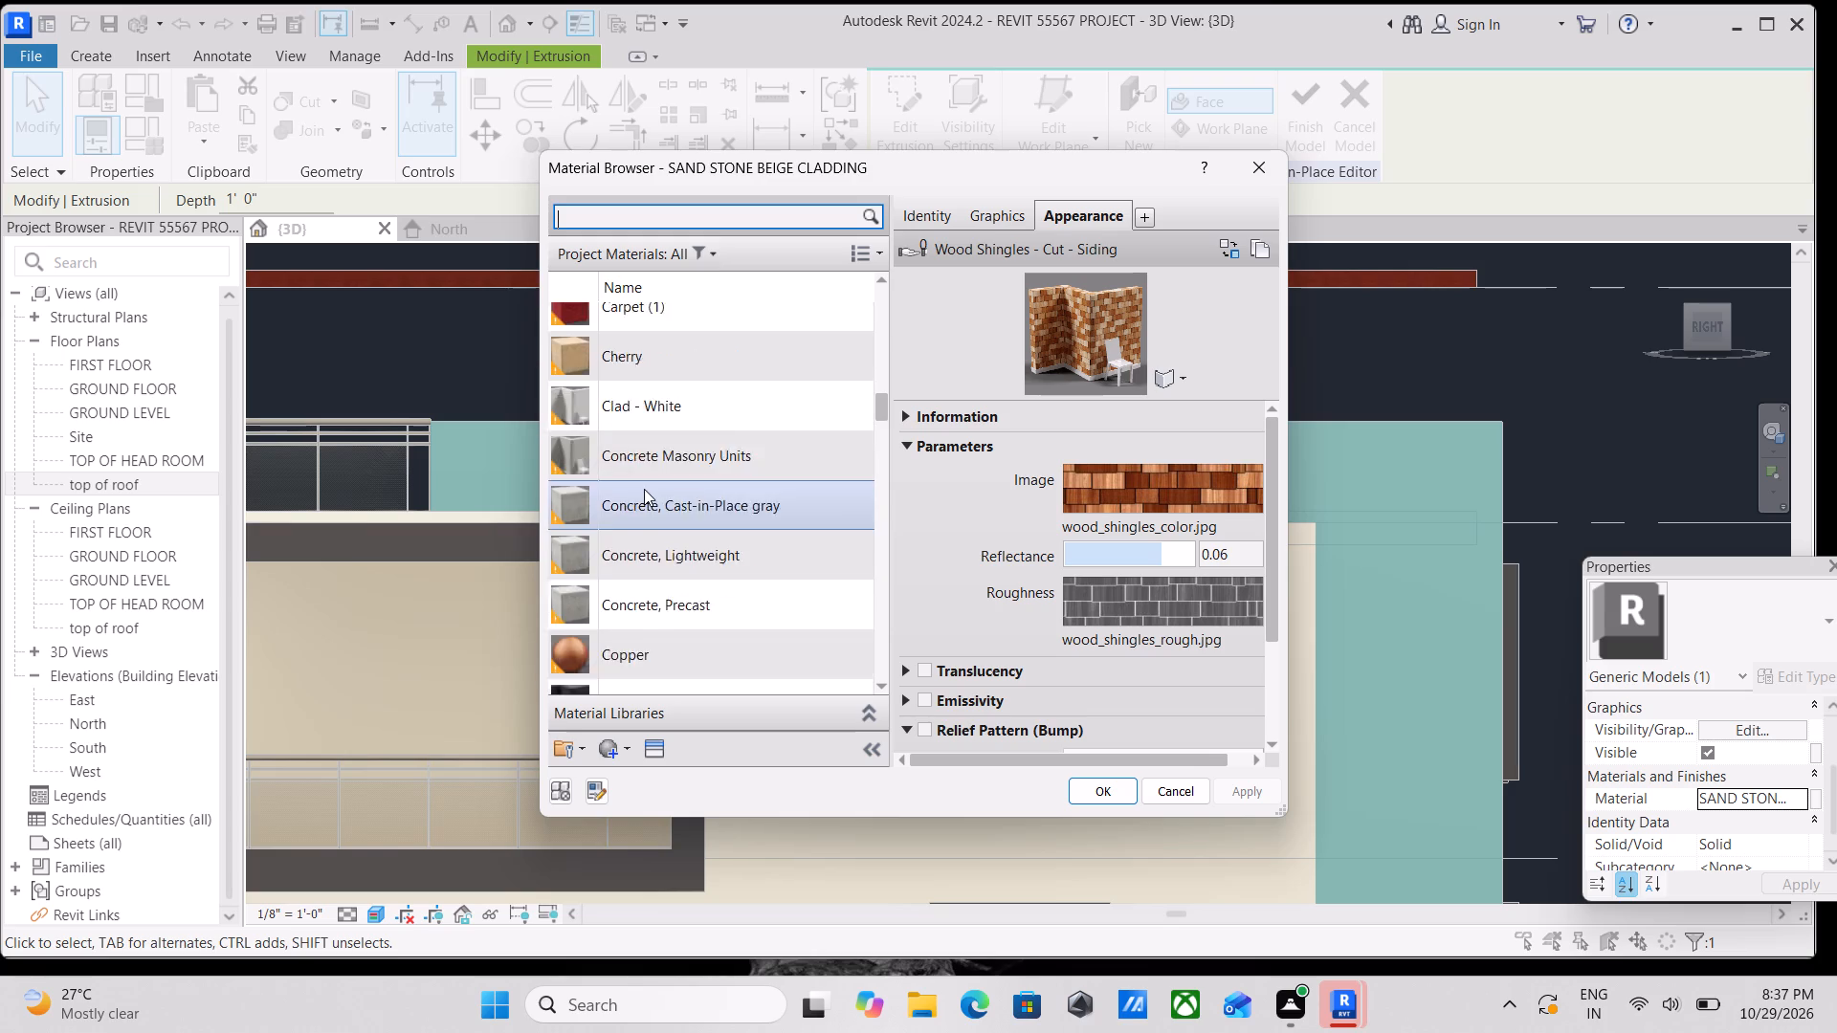
scroll(644, 489, "up", 1)
scroll(644, 489, "down", 7)
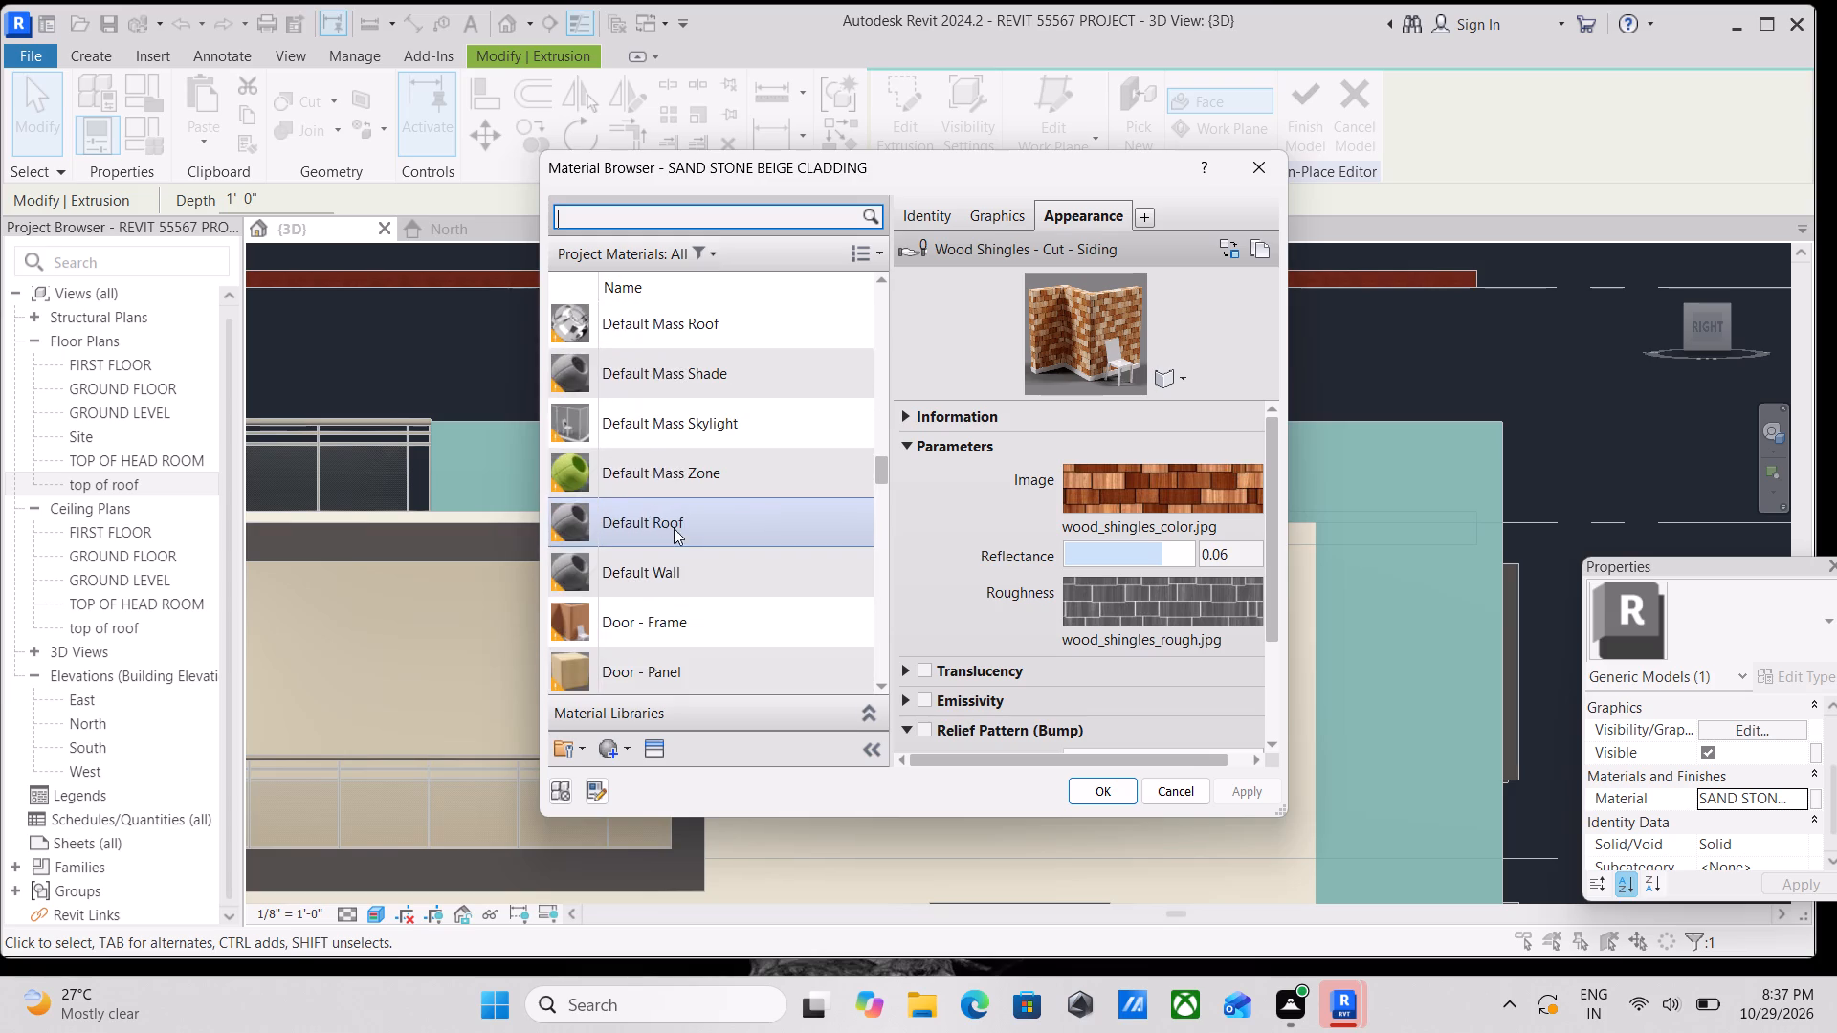
scroll(702, 561, "down", 3)
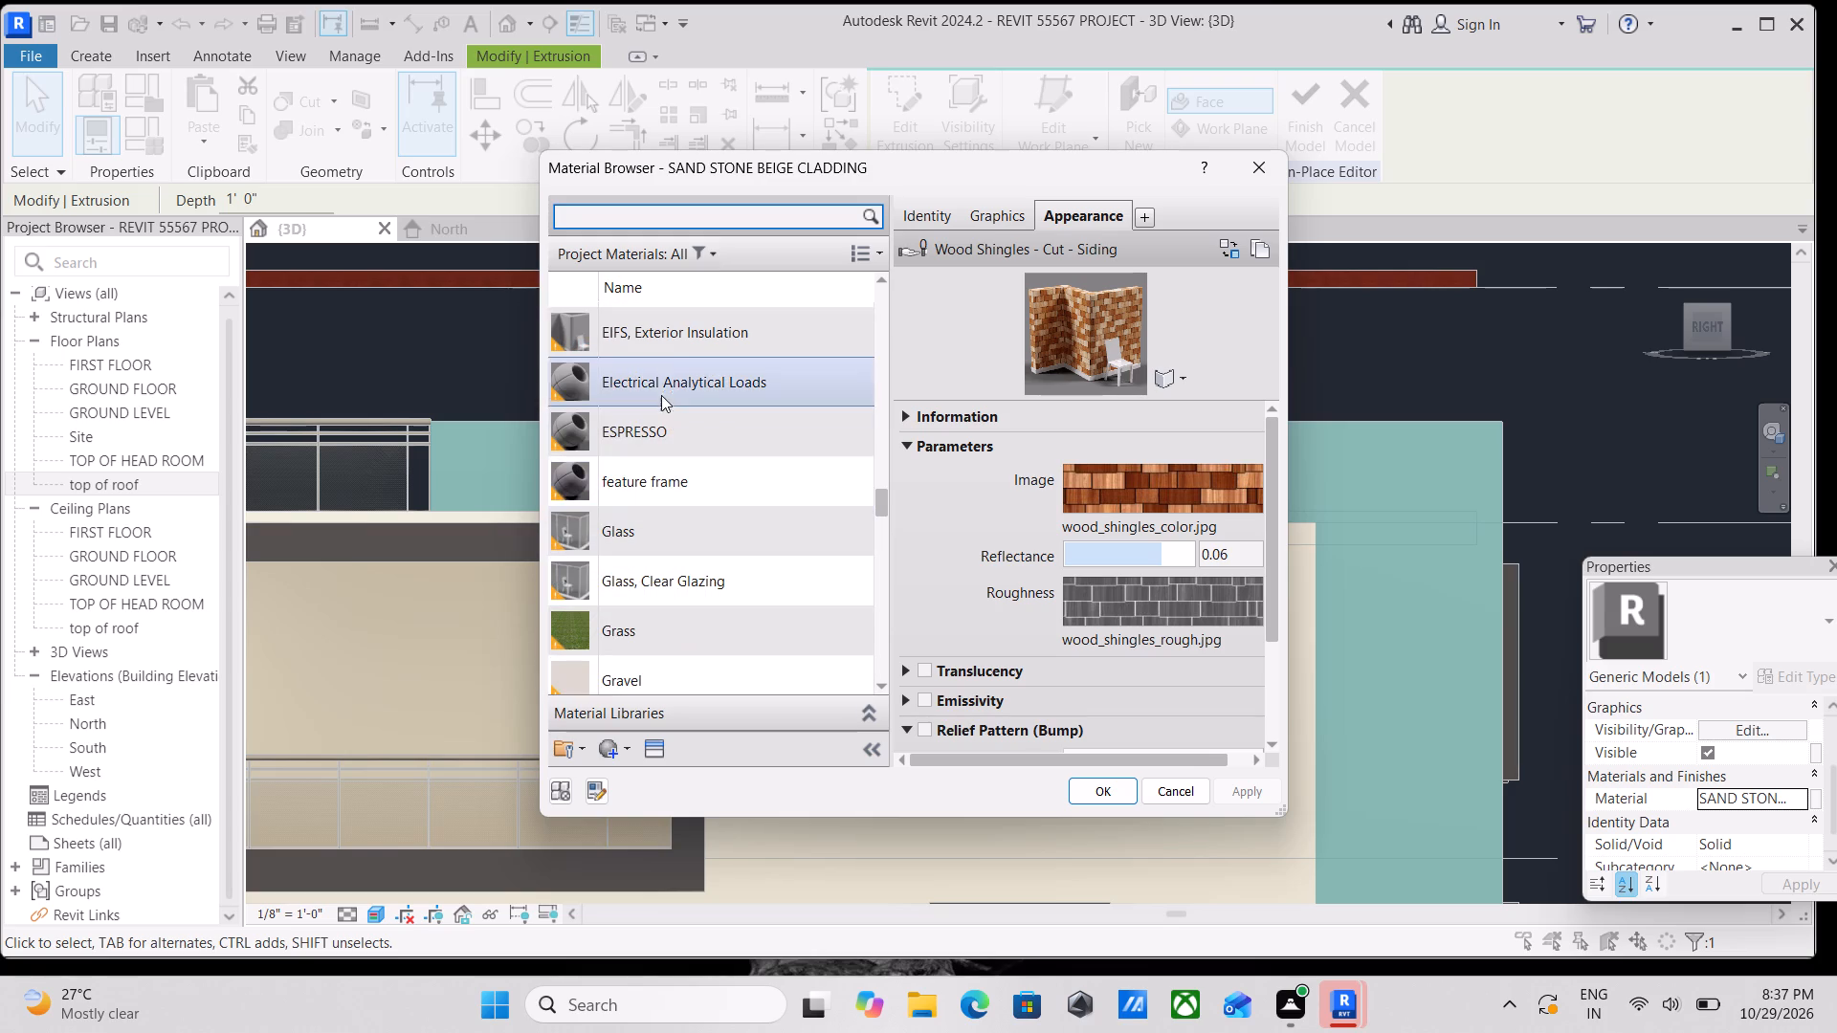
scroll(691, 500, "down", 3)
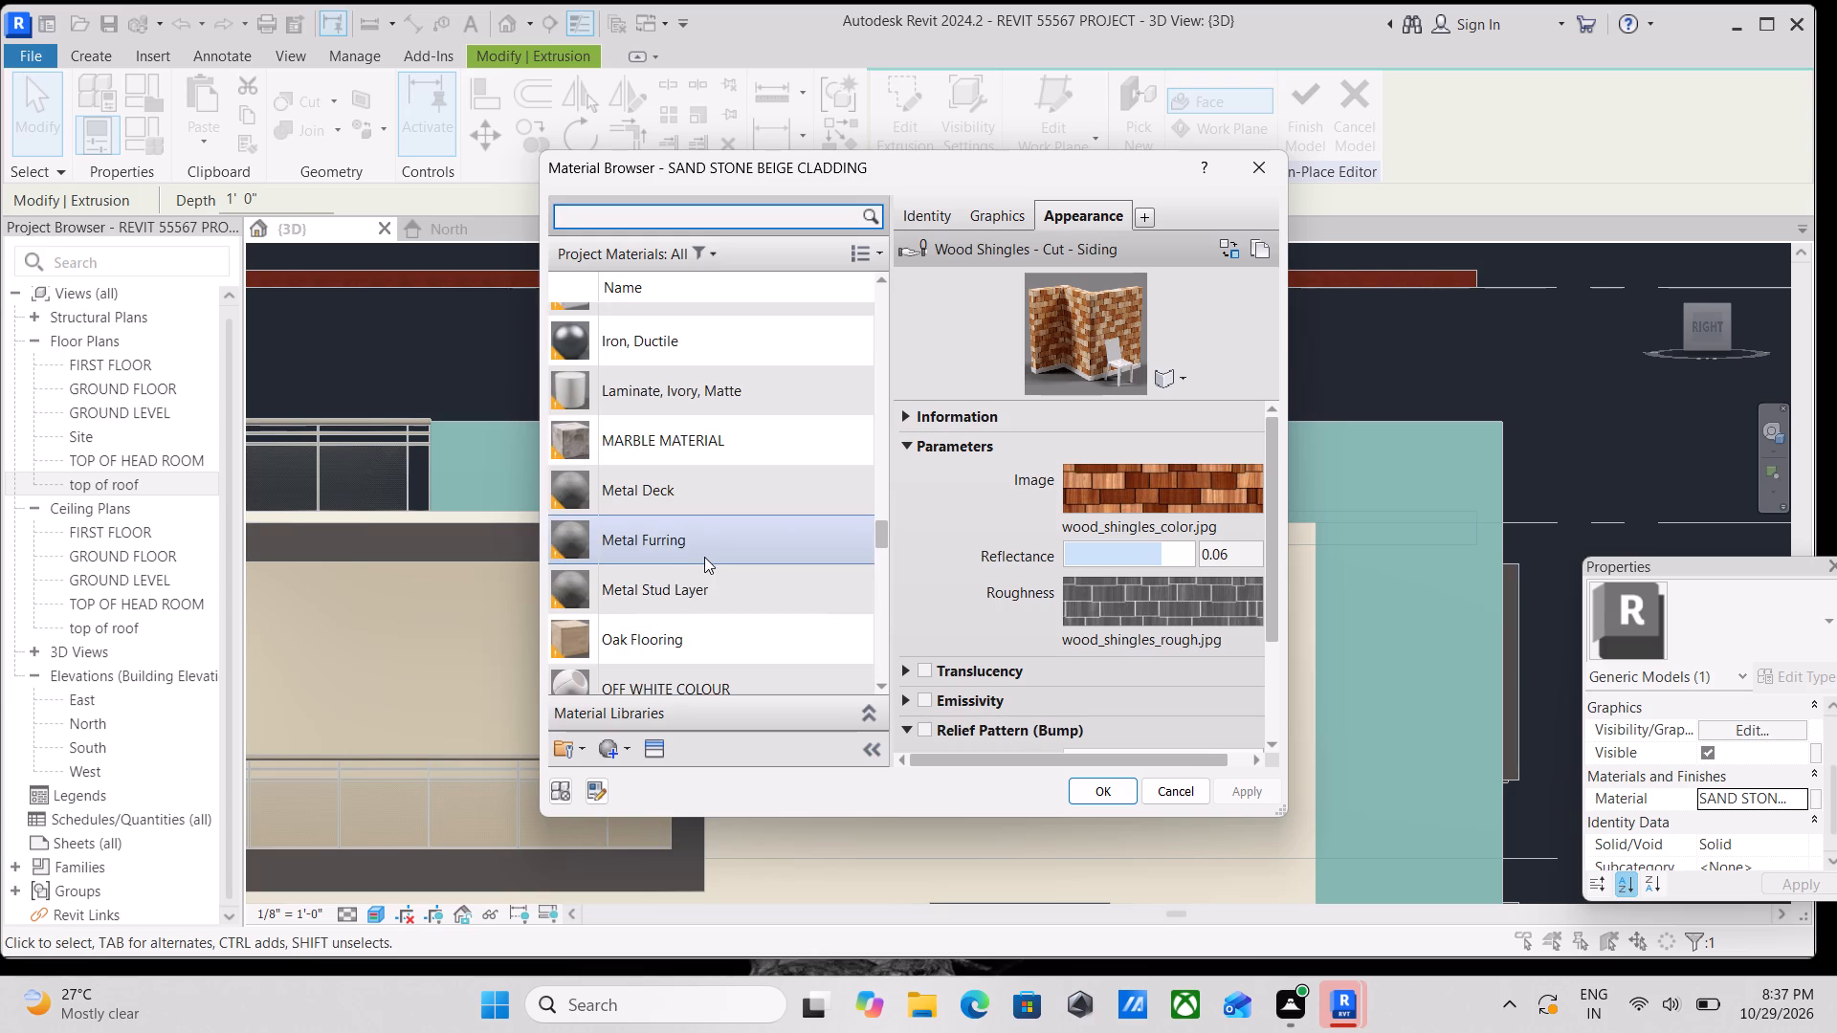
scroll(714, 575, "down", 6)
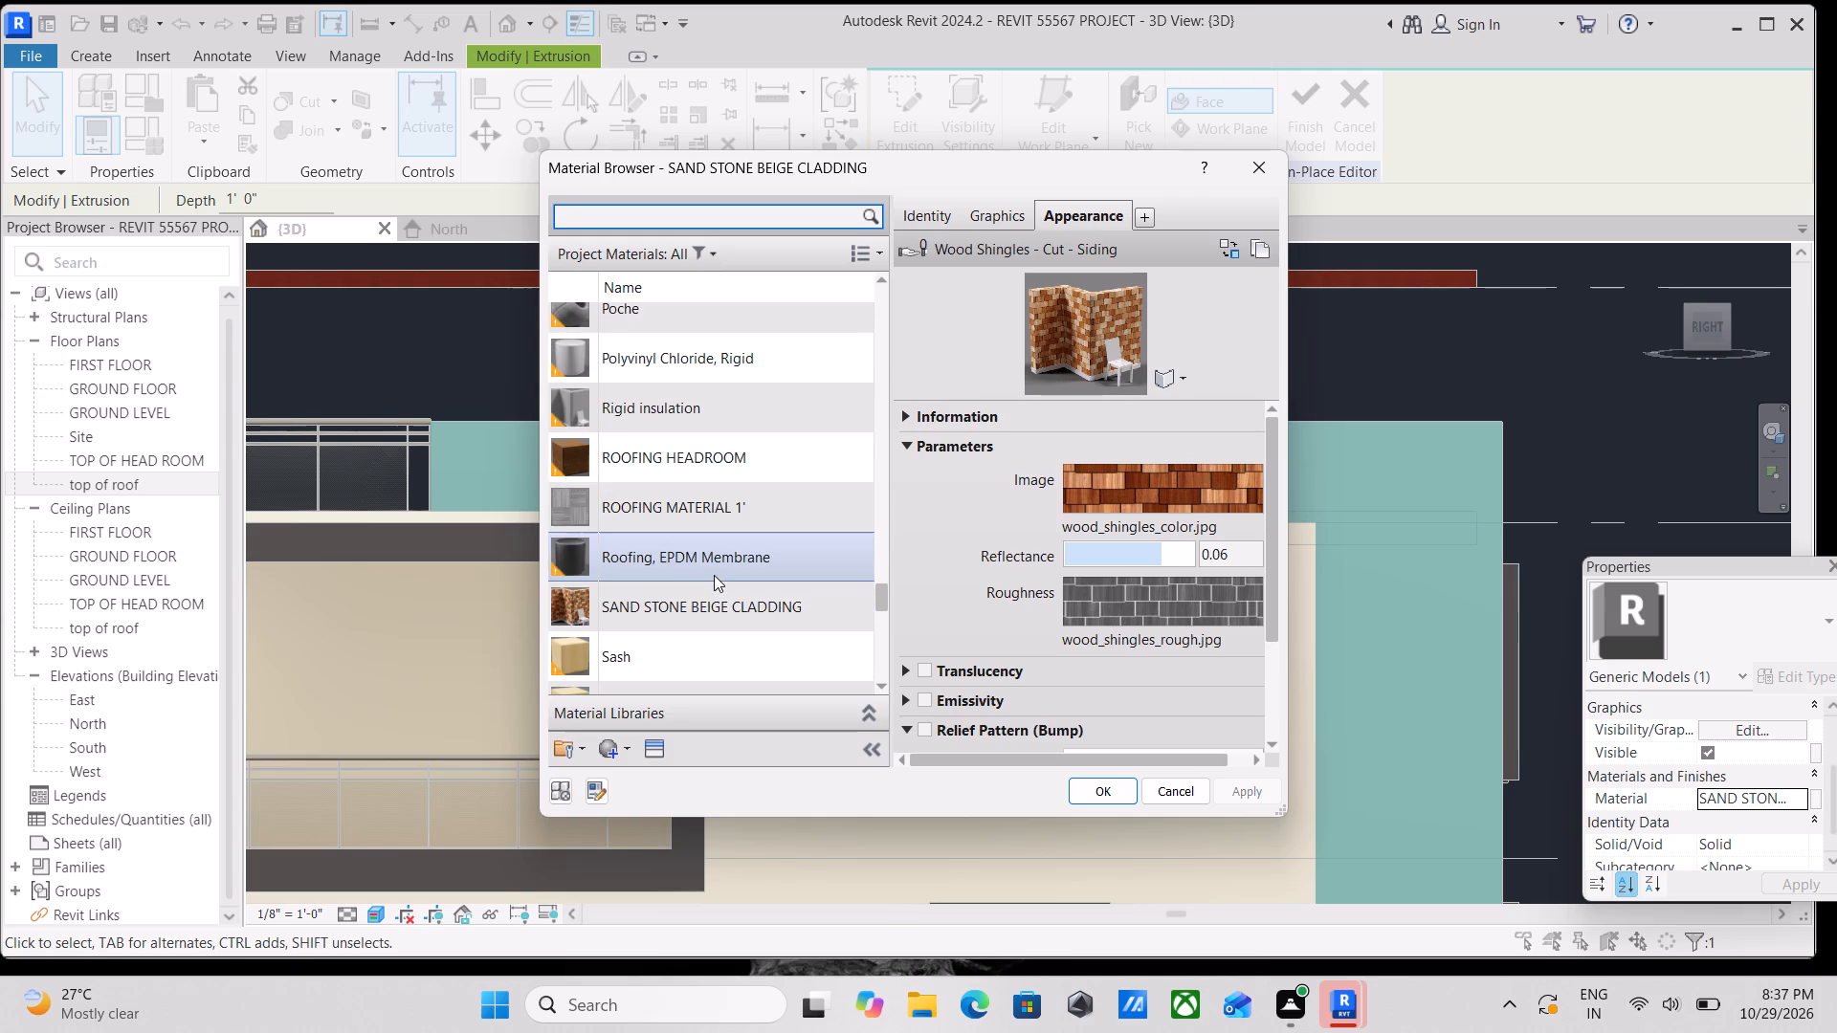
scroll(741, 582, "down", 1)
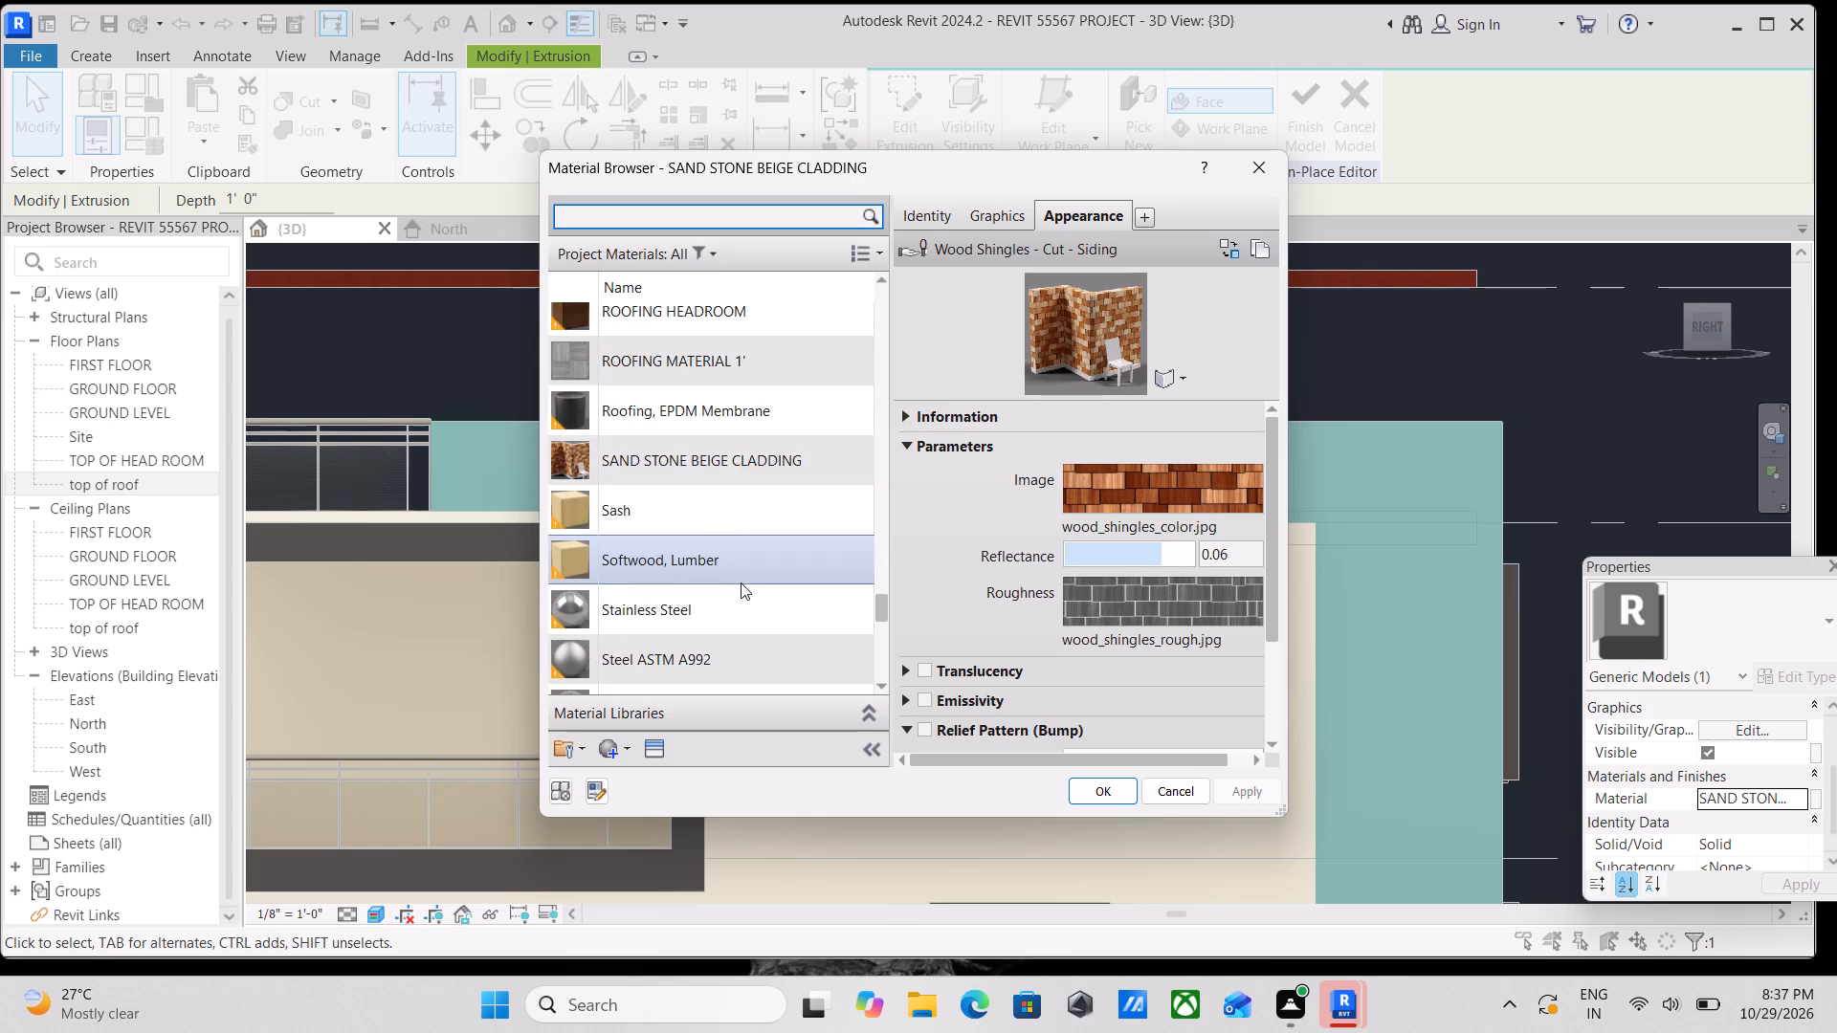
scroll(741, 582, "down", 6)
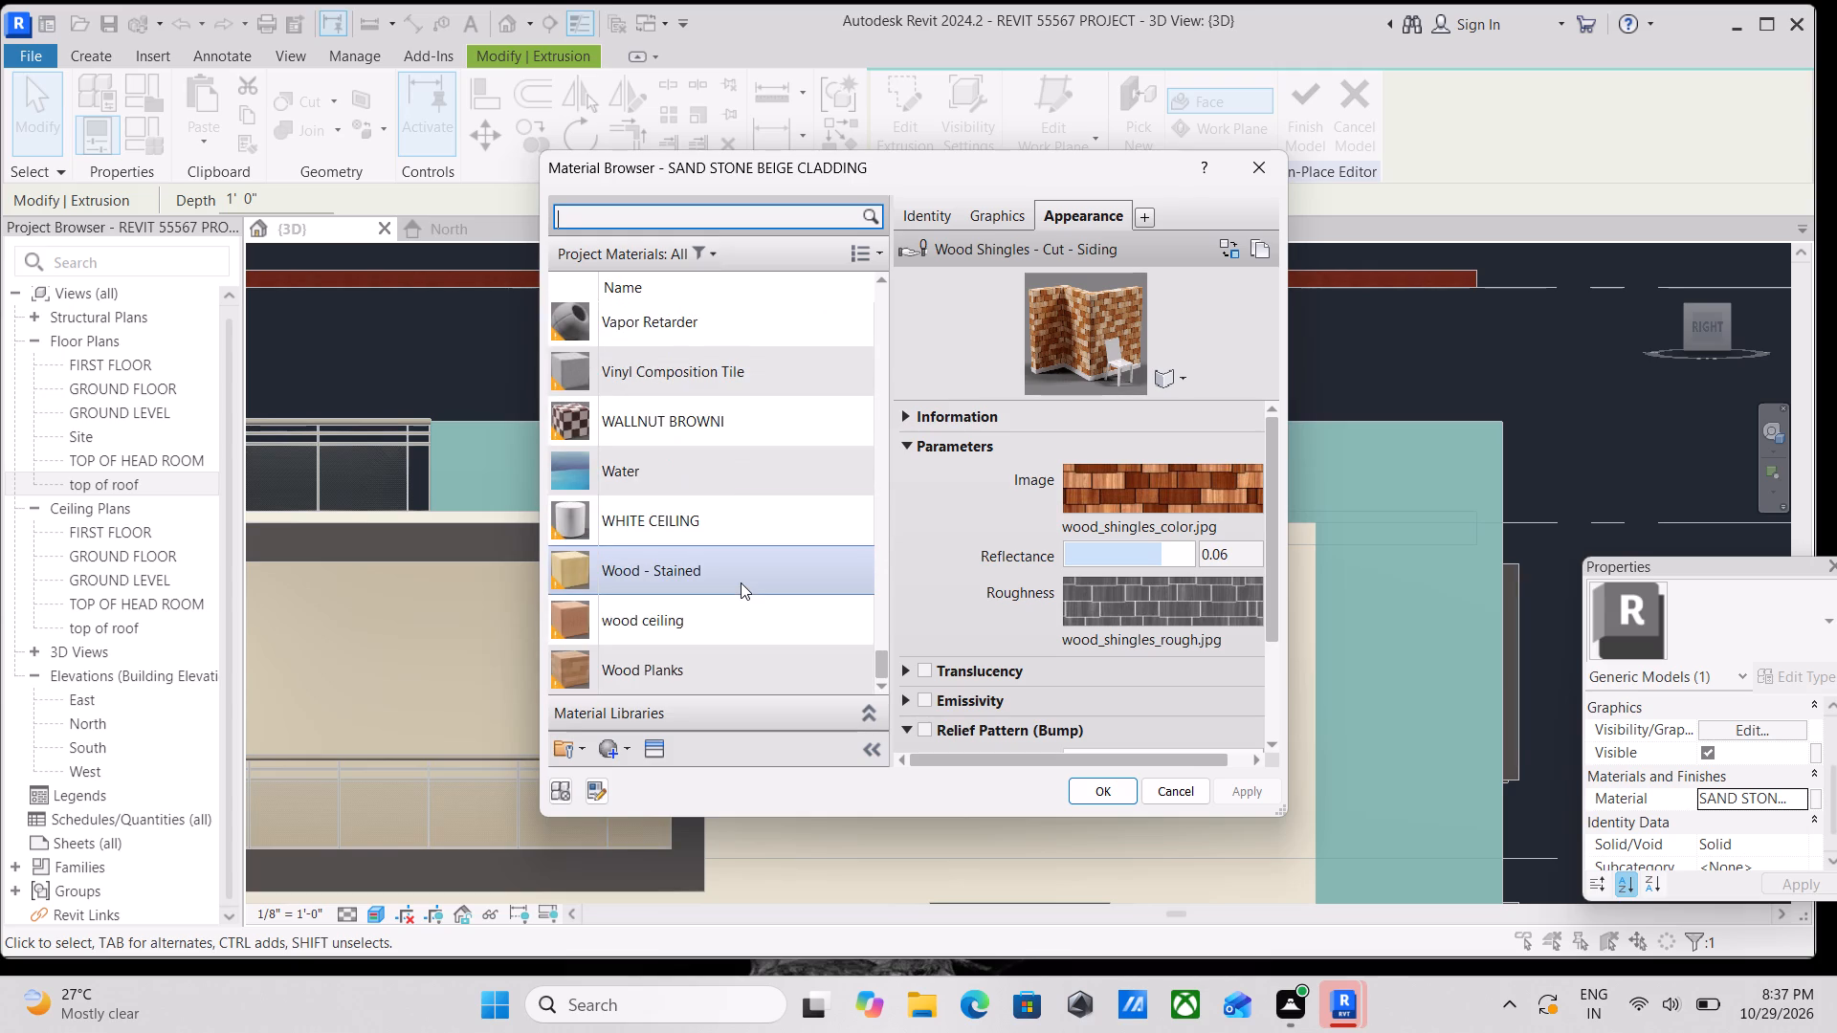
scroll(680, 492, "down", 1)
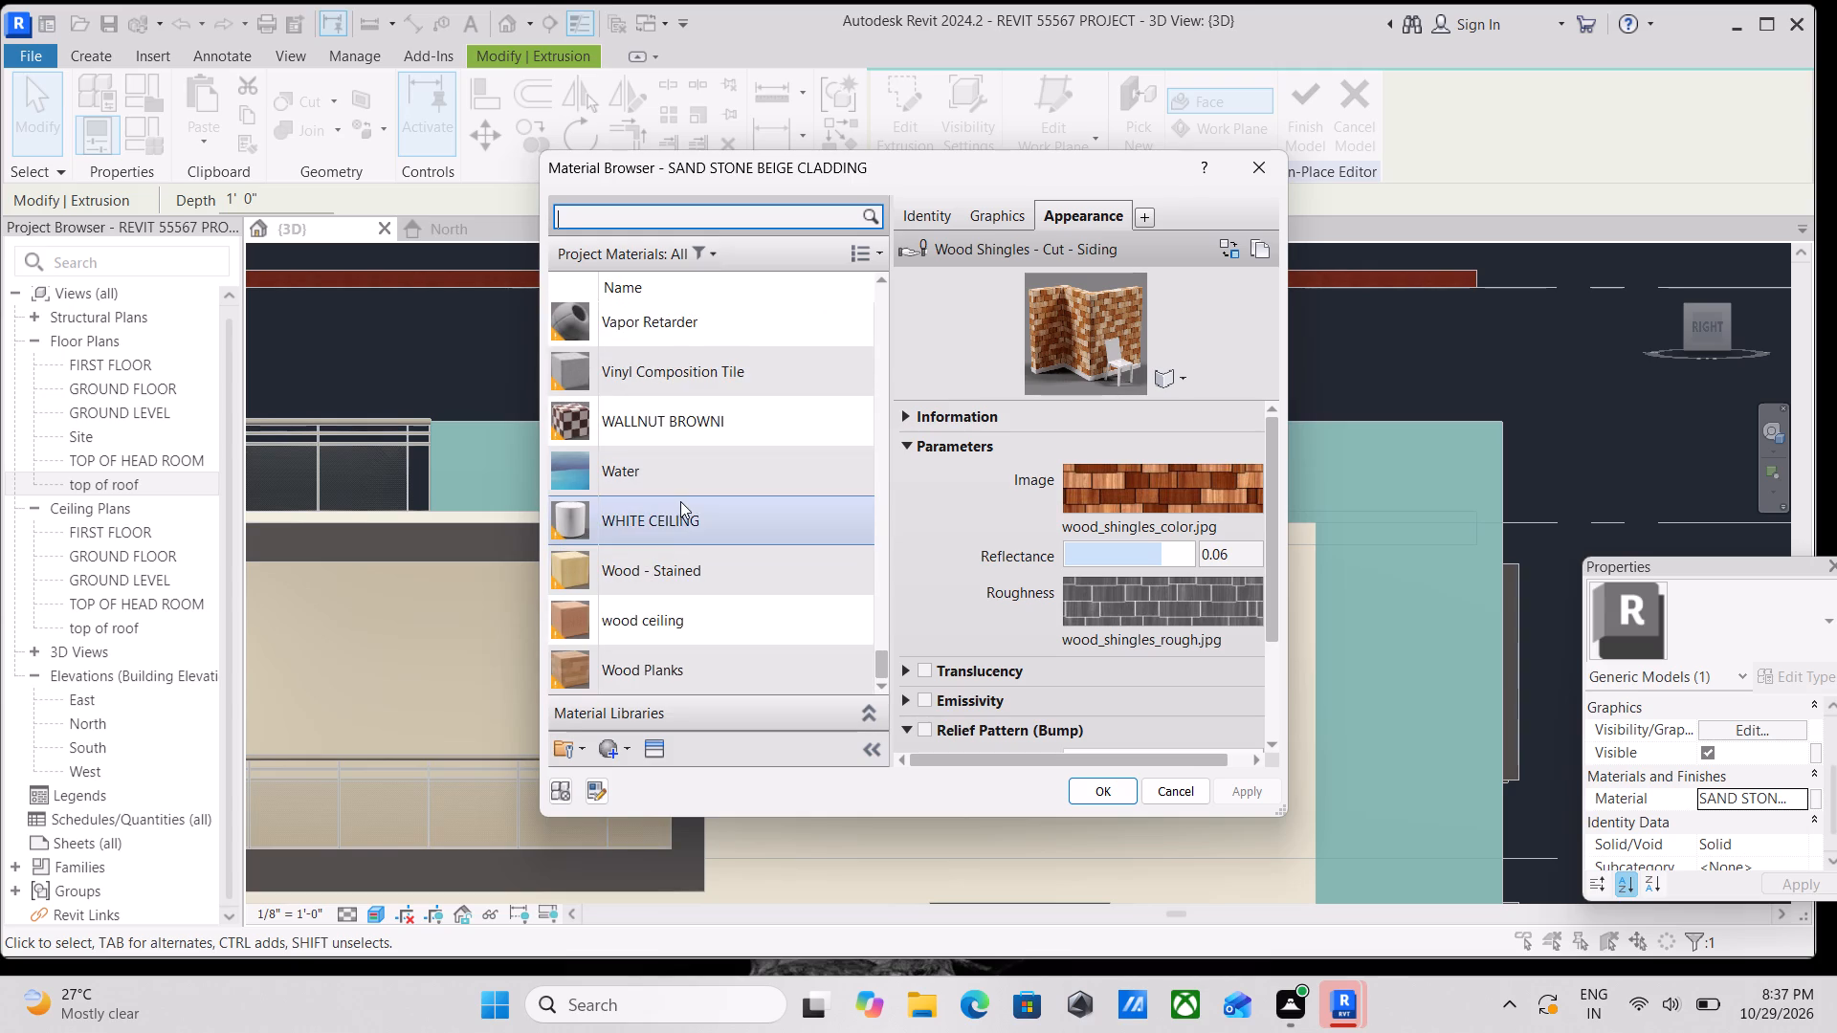
scroll(680, 502, "down", 3)
Look back up through the project material list for a suitable wall finish, then close the material browser without choosing one.
scroll(704, 653, "up", 4)
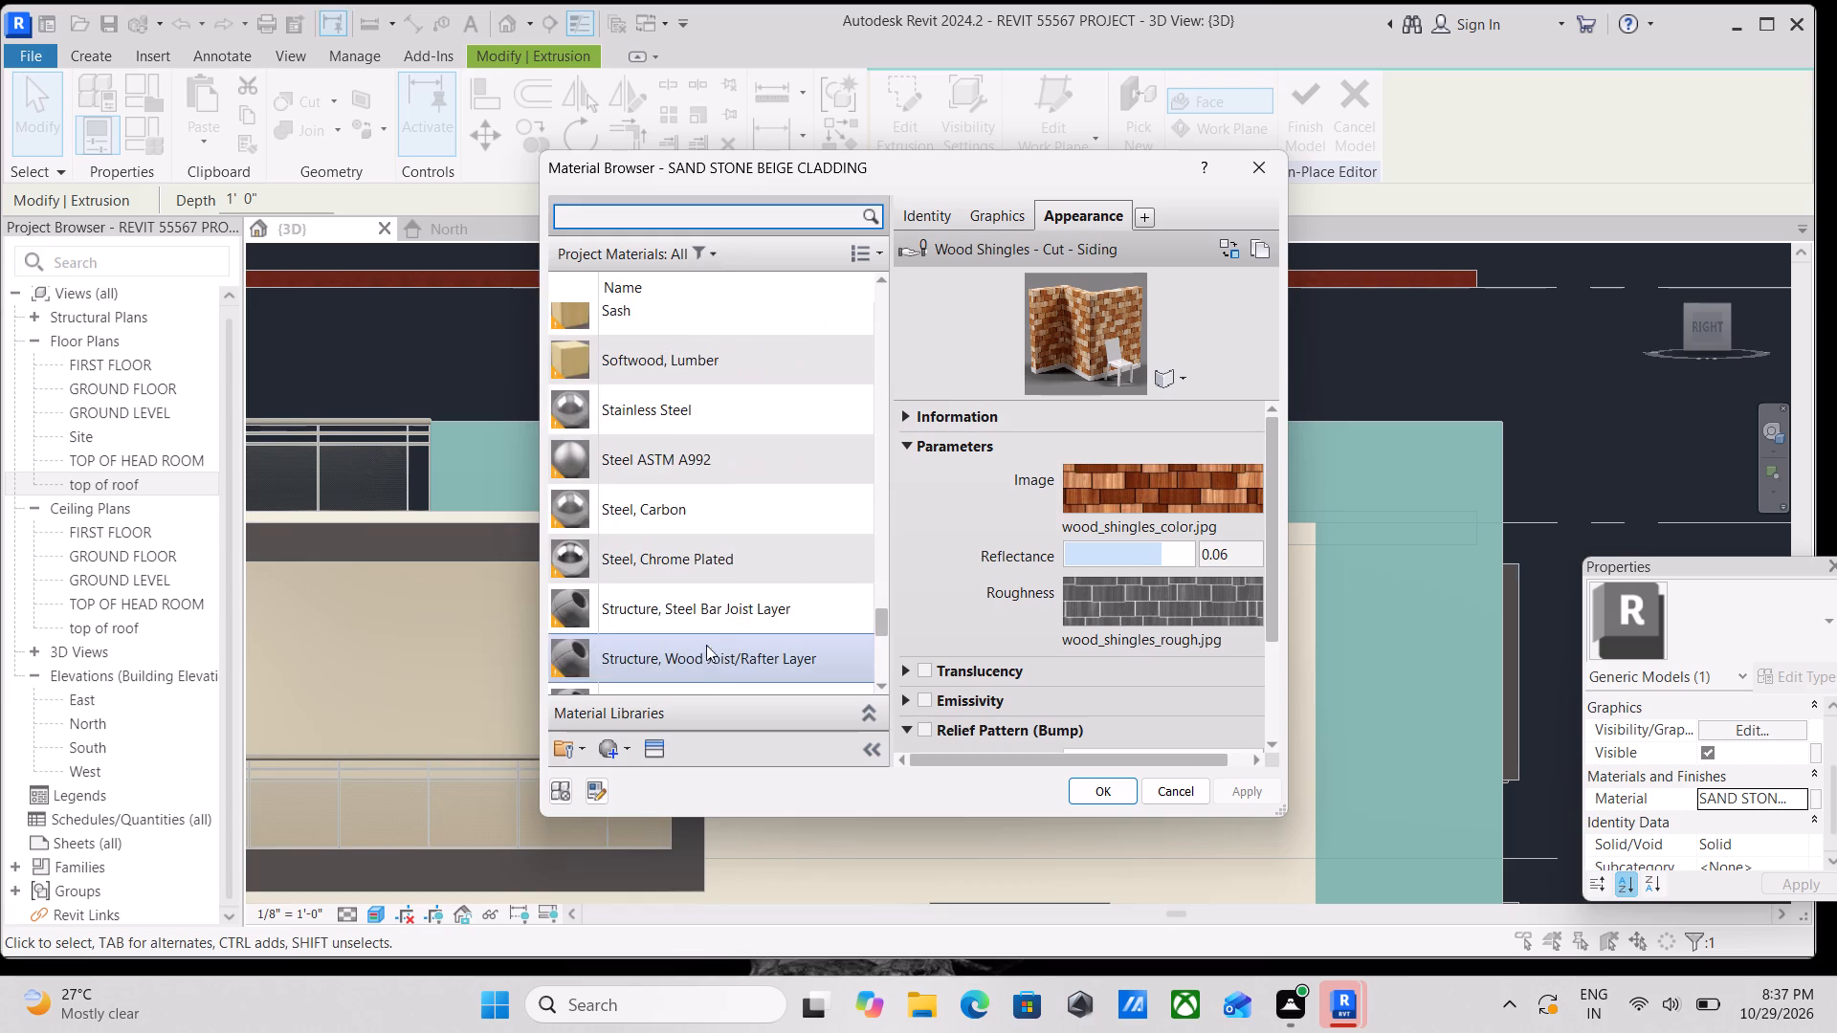
scroll(718, 617, "up", 6)
scroll(718, 617, "down", 3)
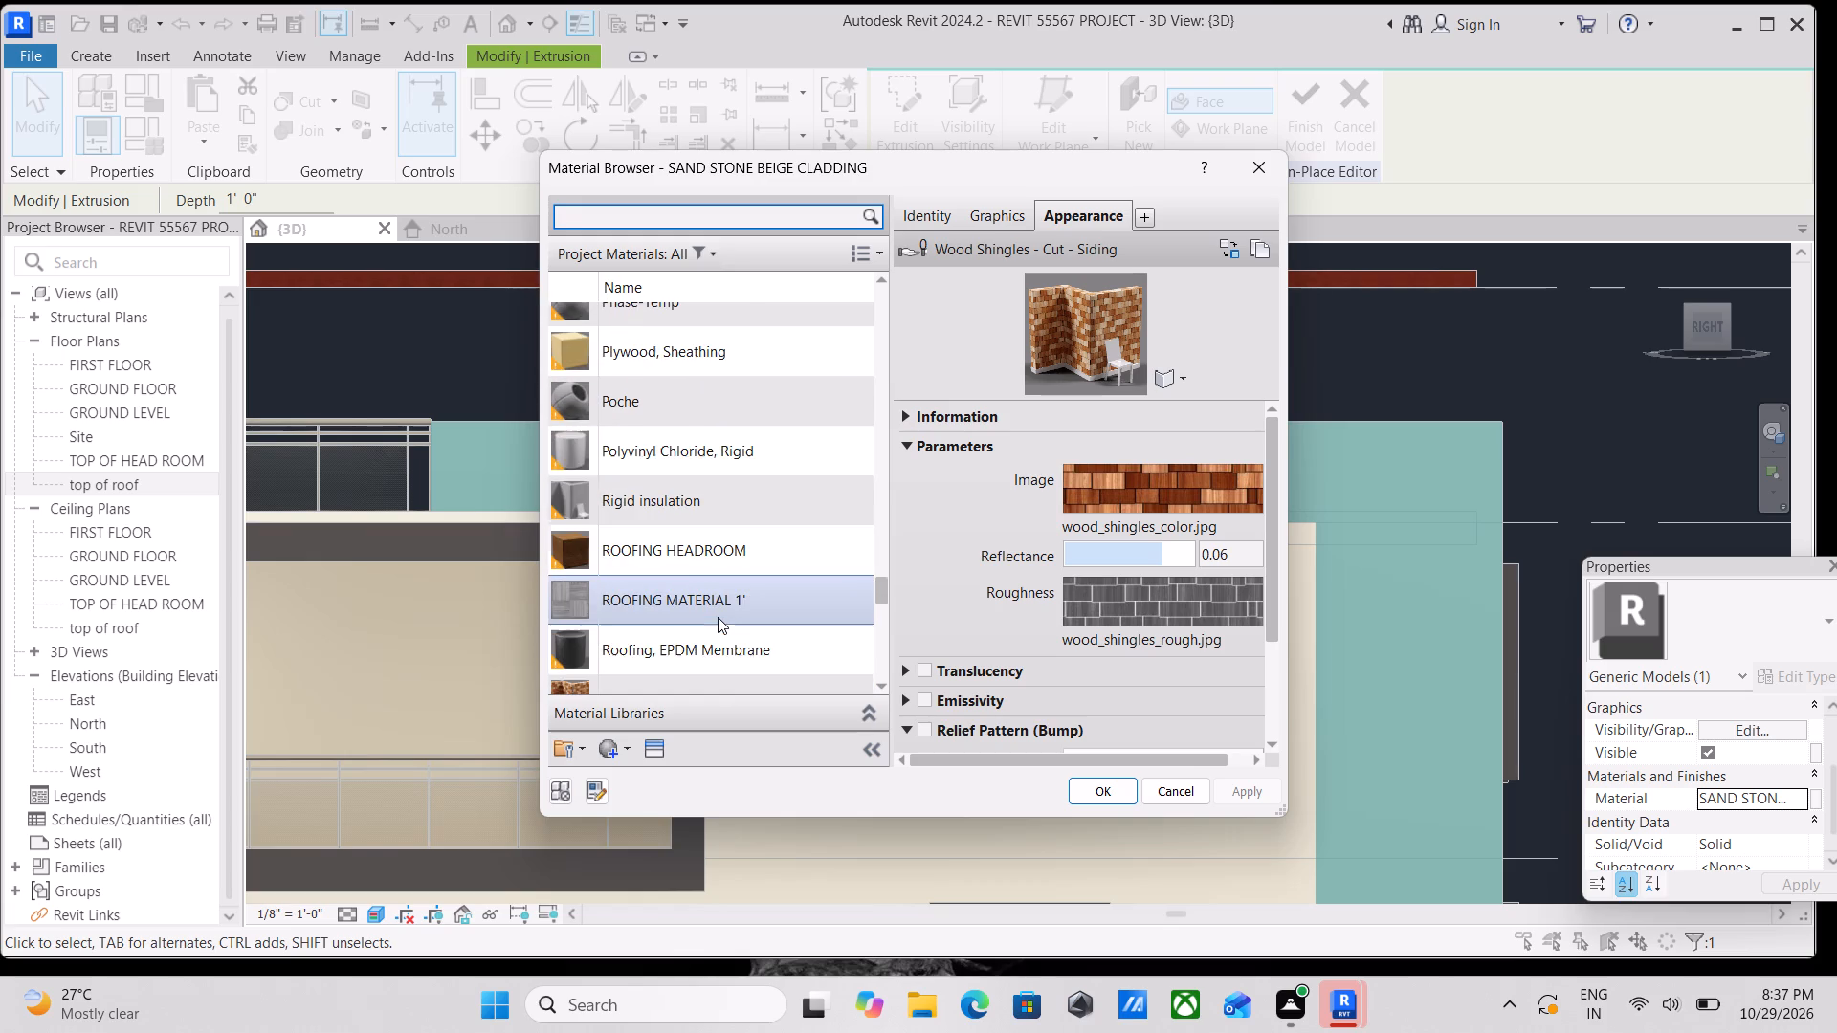
scroll(712, 617, "up", 10)
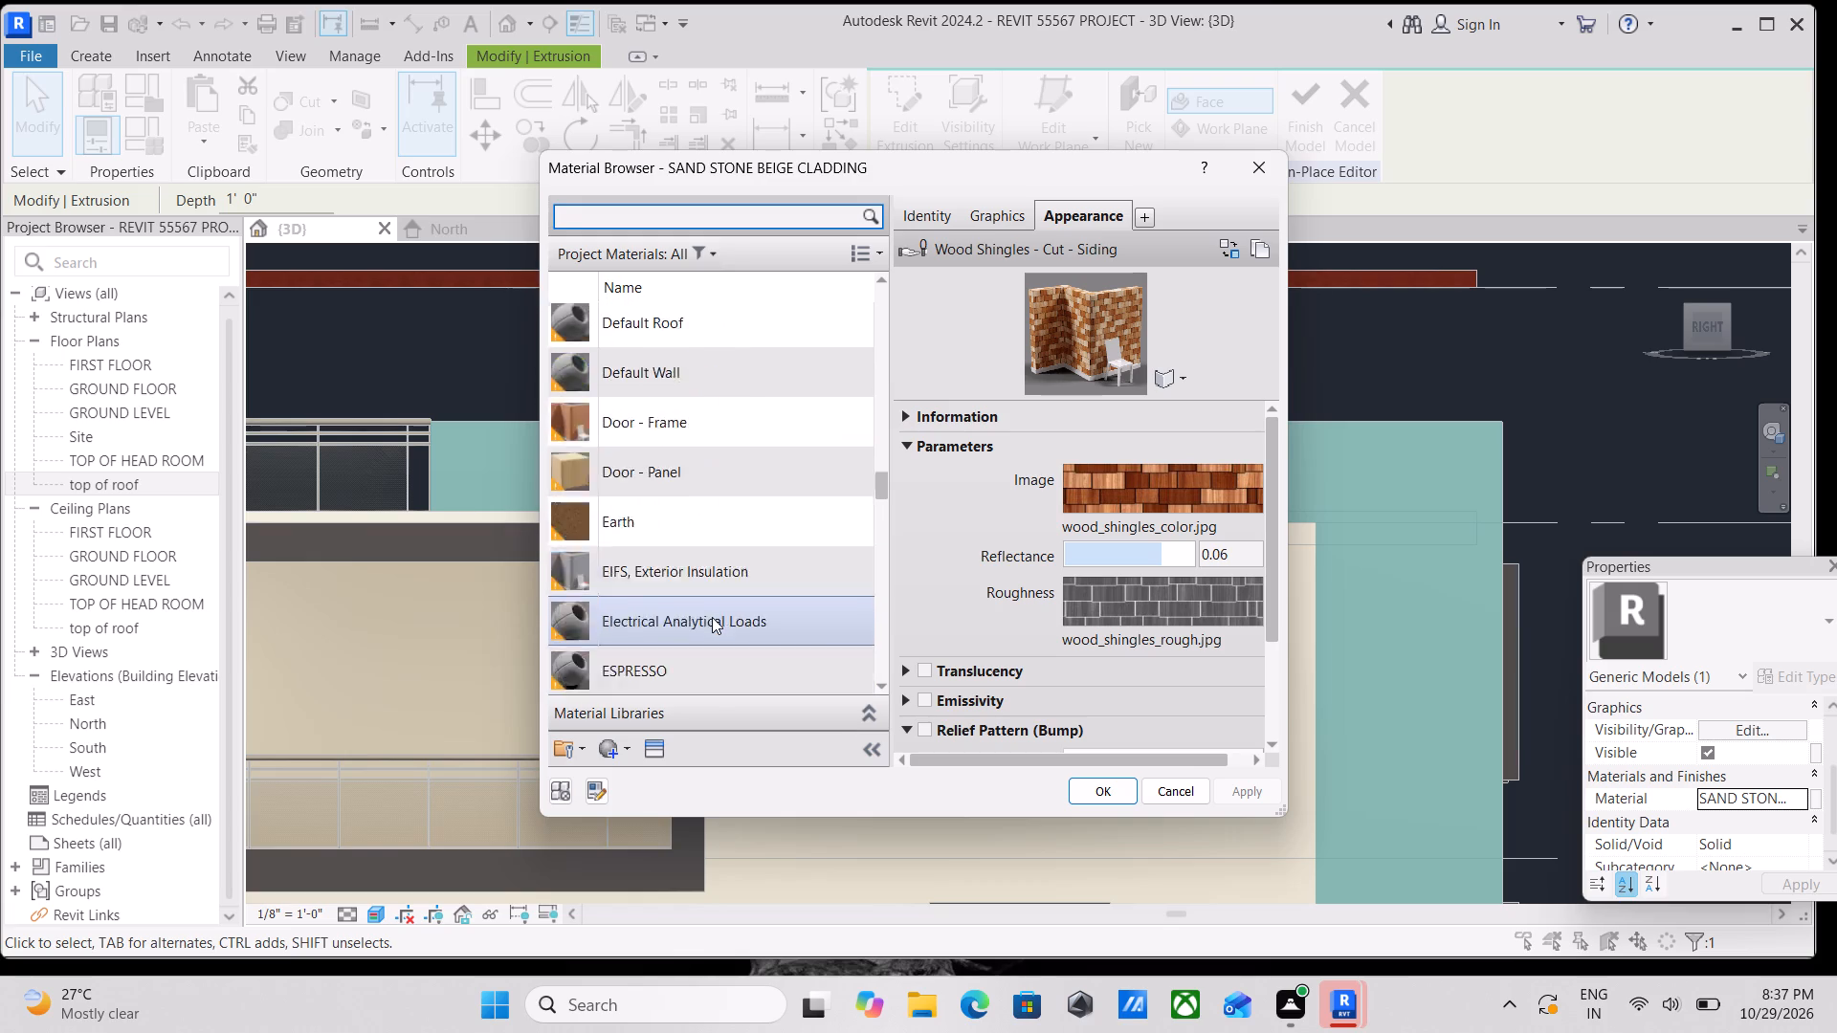
scroll(712, 617, "up", 2)
scroll(674, 524, "up", 5)
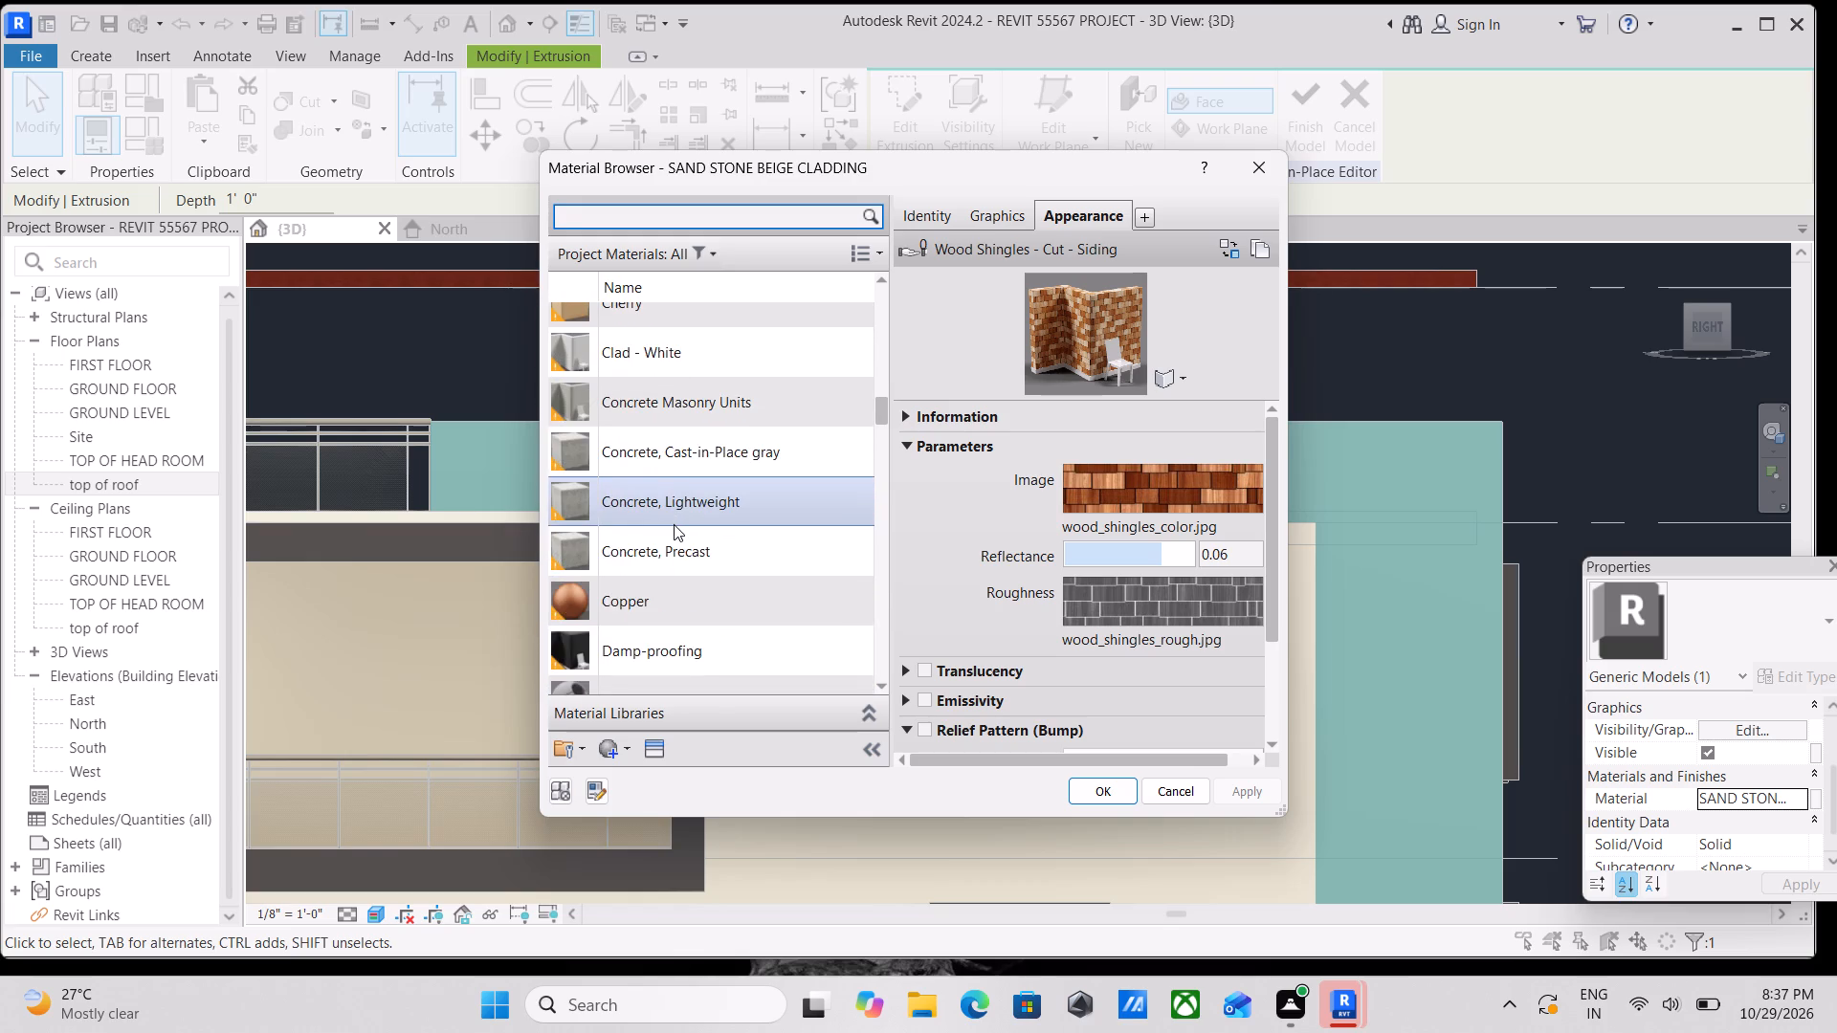
scroll(674, 524, "up", 7)
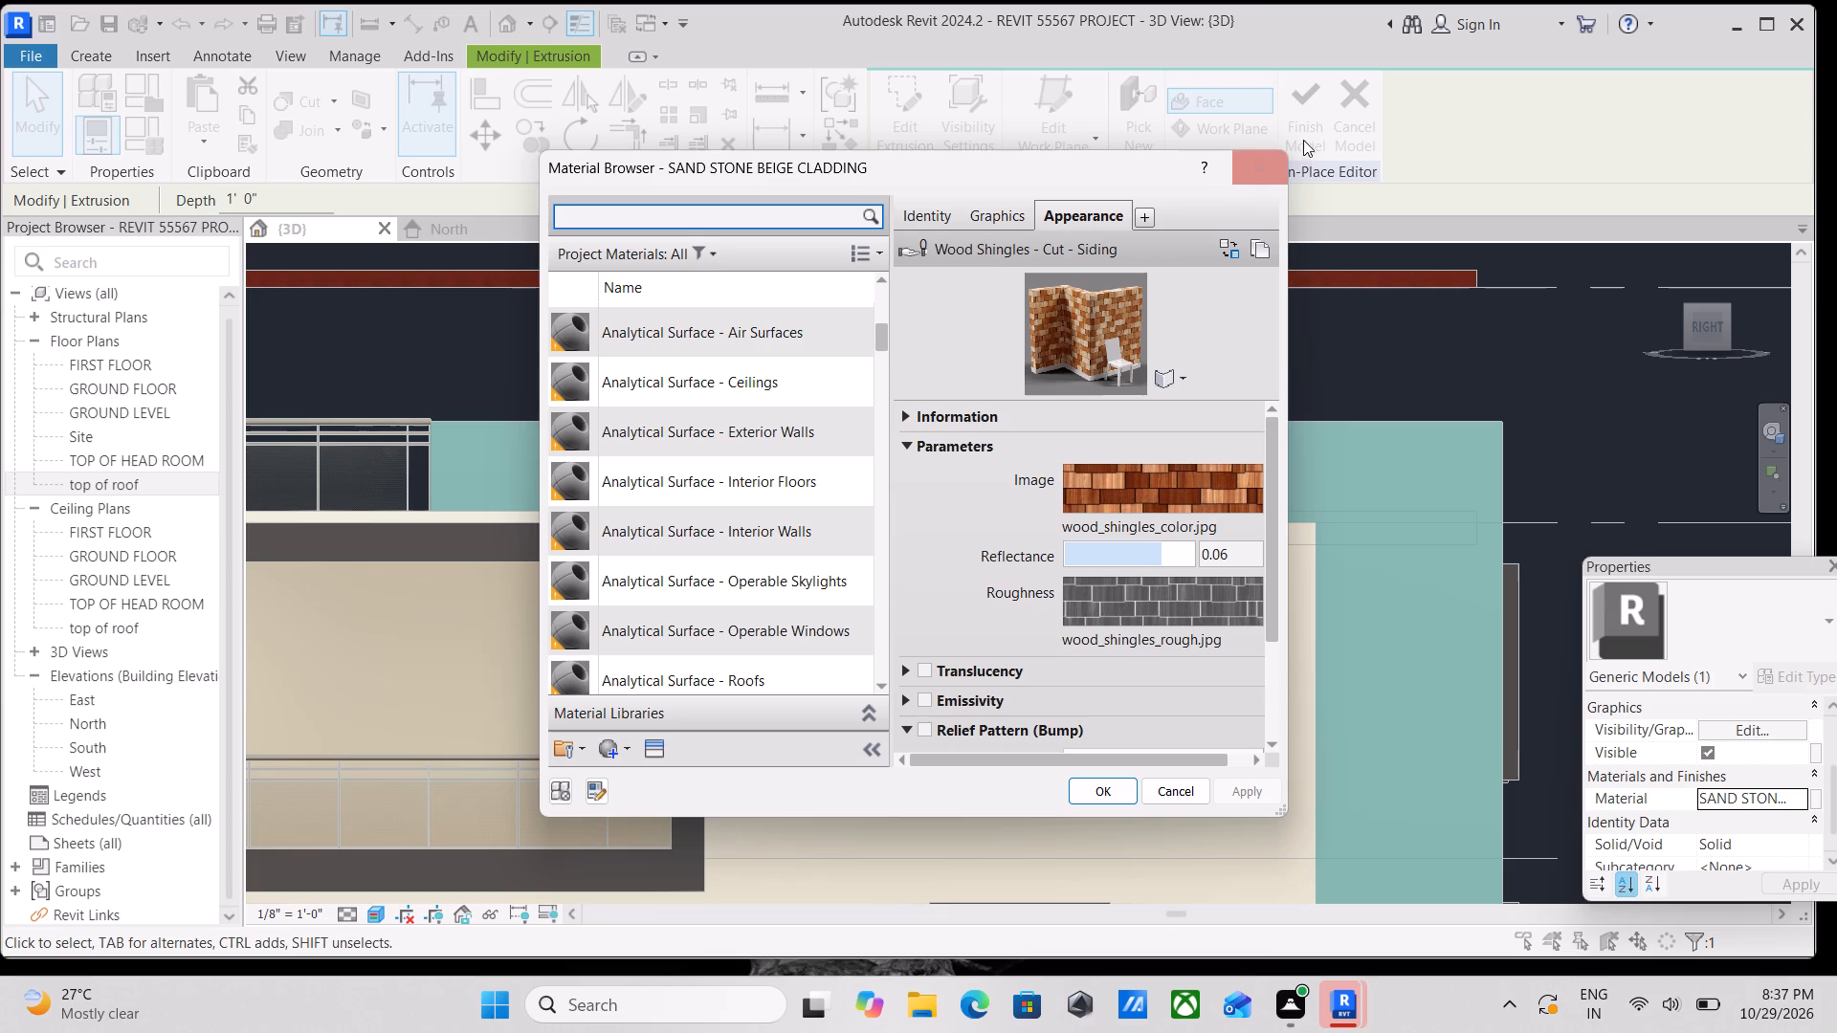
left_click(1270, 154)
Finish the in-place model of the L-shaped parapet and corner extrusion.
scroll(1350, 490, "down", 3)
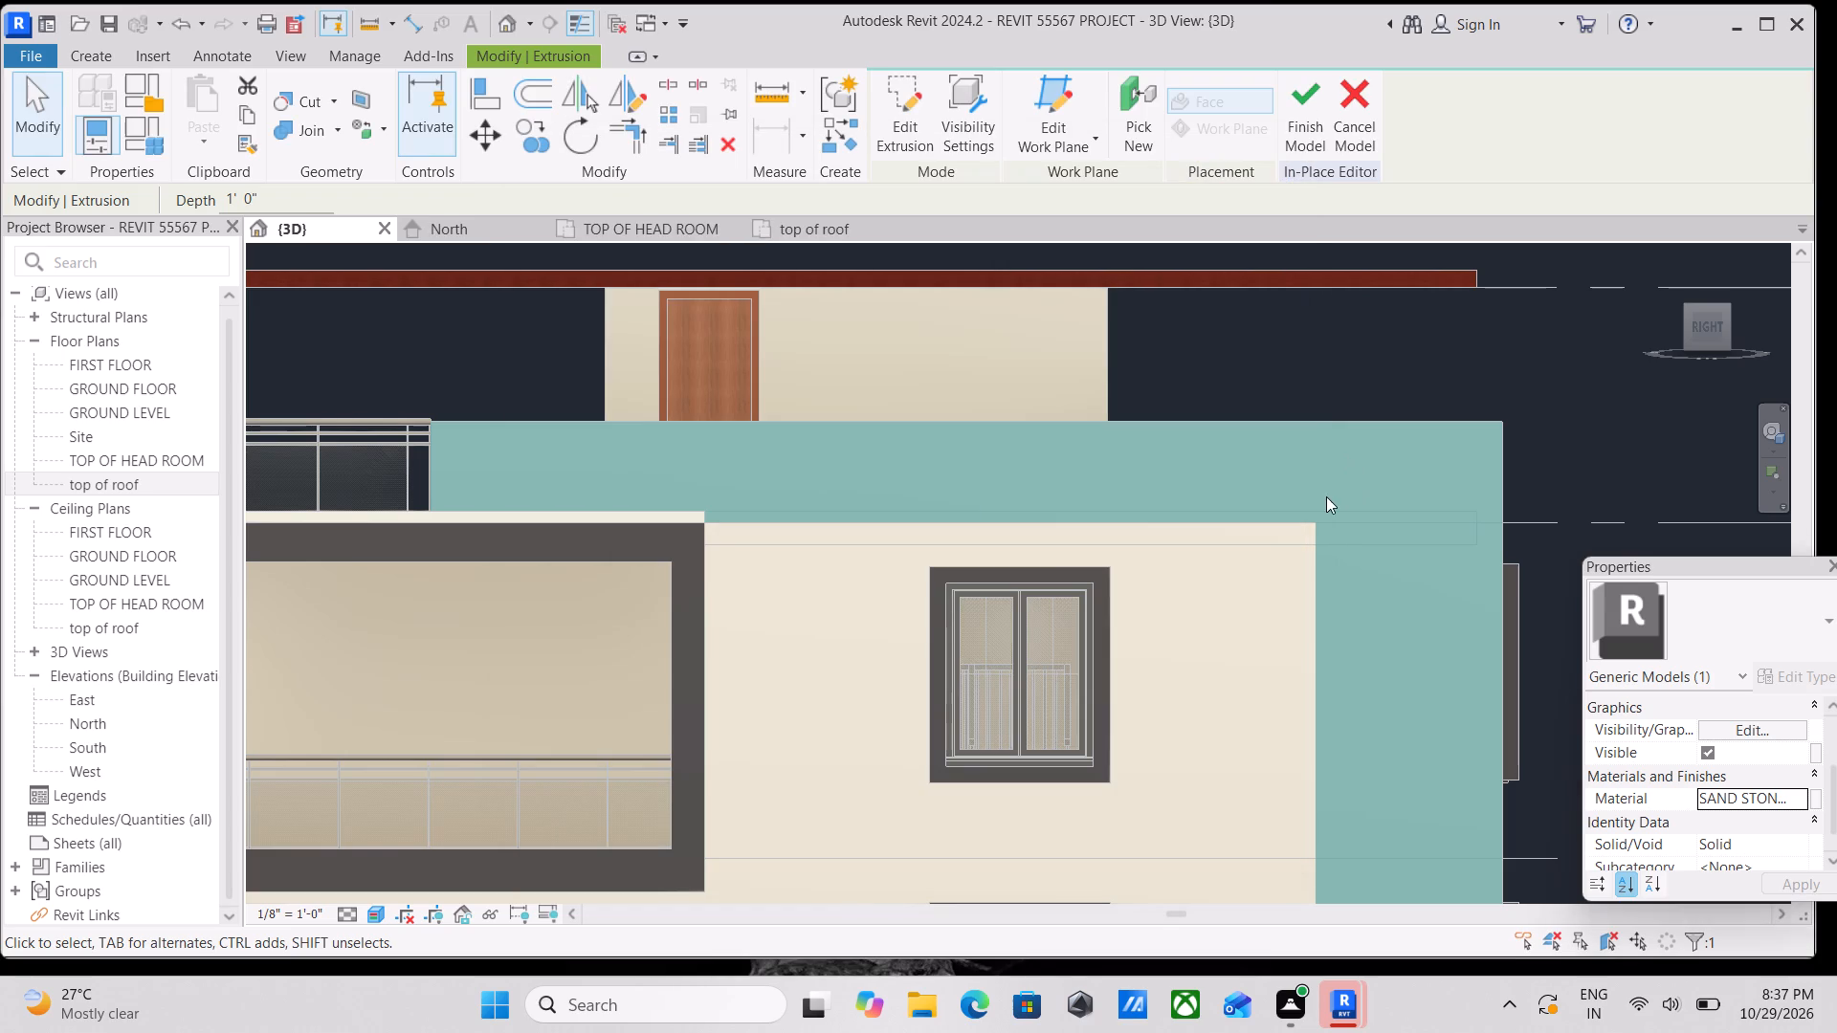
left_click(1311, 118)
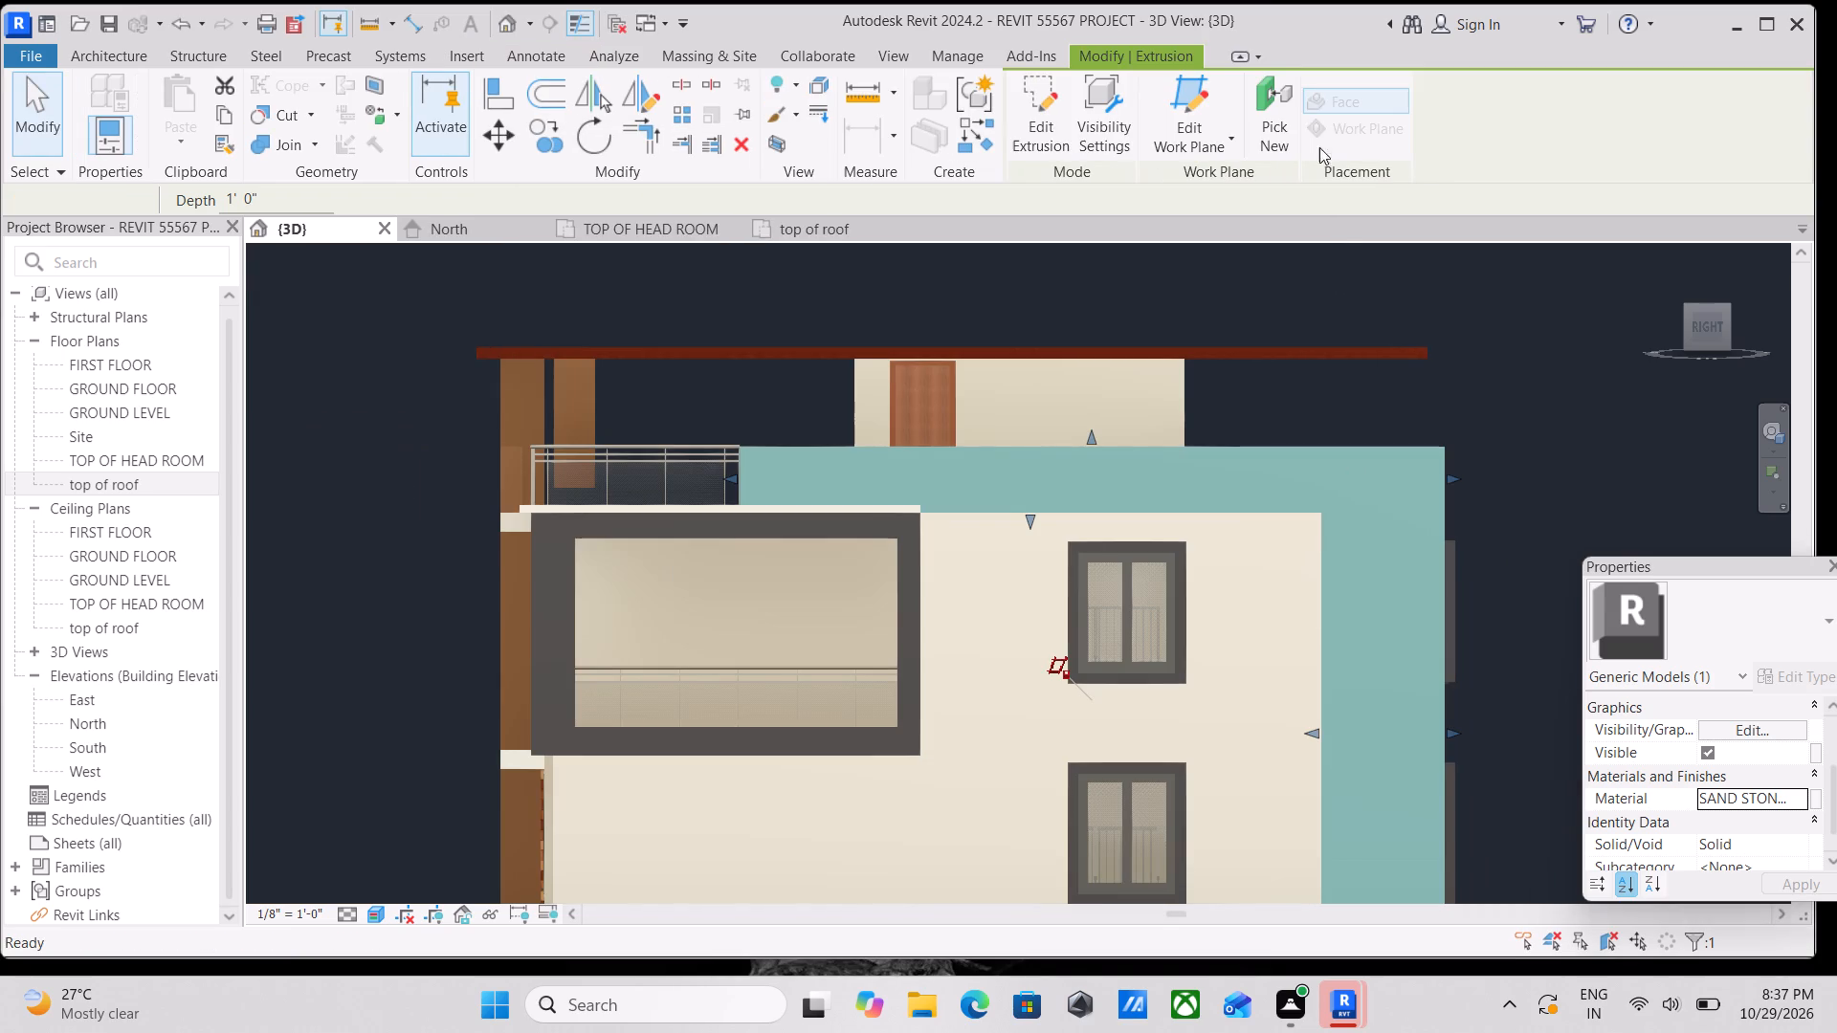
Inspect the layer structure and material of the ground-floor side wall's type, OUTER WALL CREAM WHITE 9", and close its properties.
scroll(1415, 534, "down", 3)
middle_click_drag(1144, 492, 1149, 432)
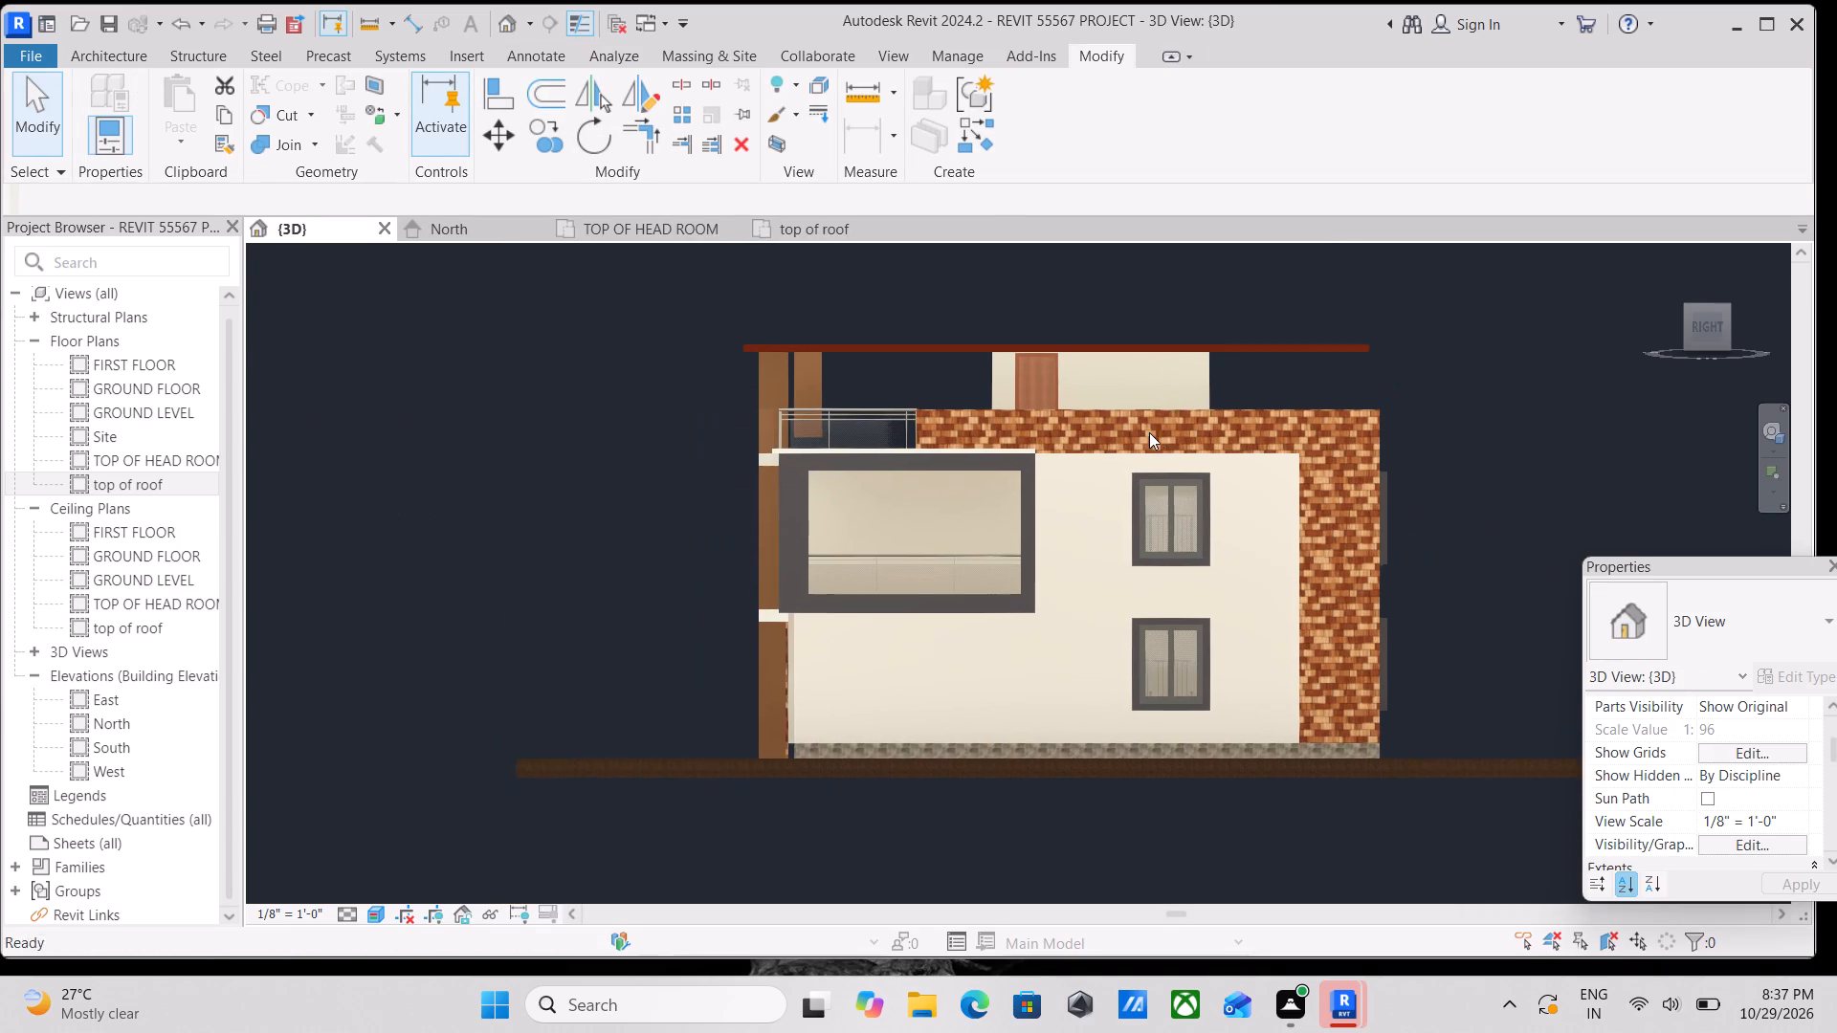
left_click(802, 640)
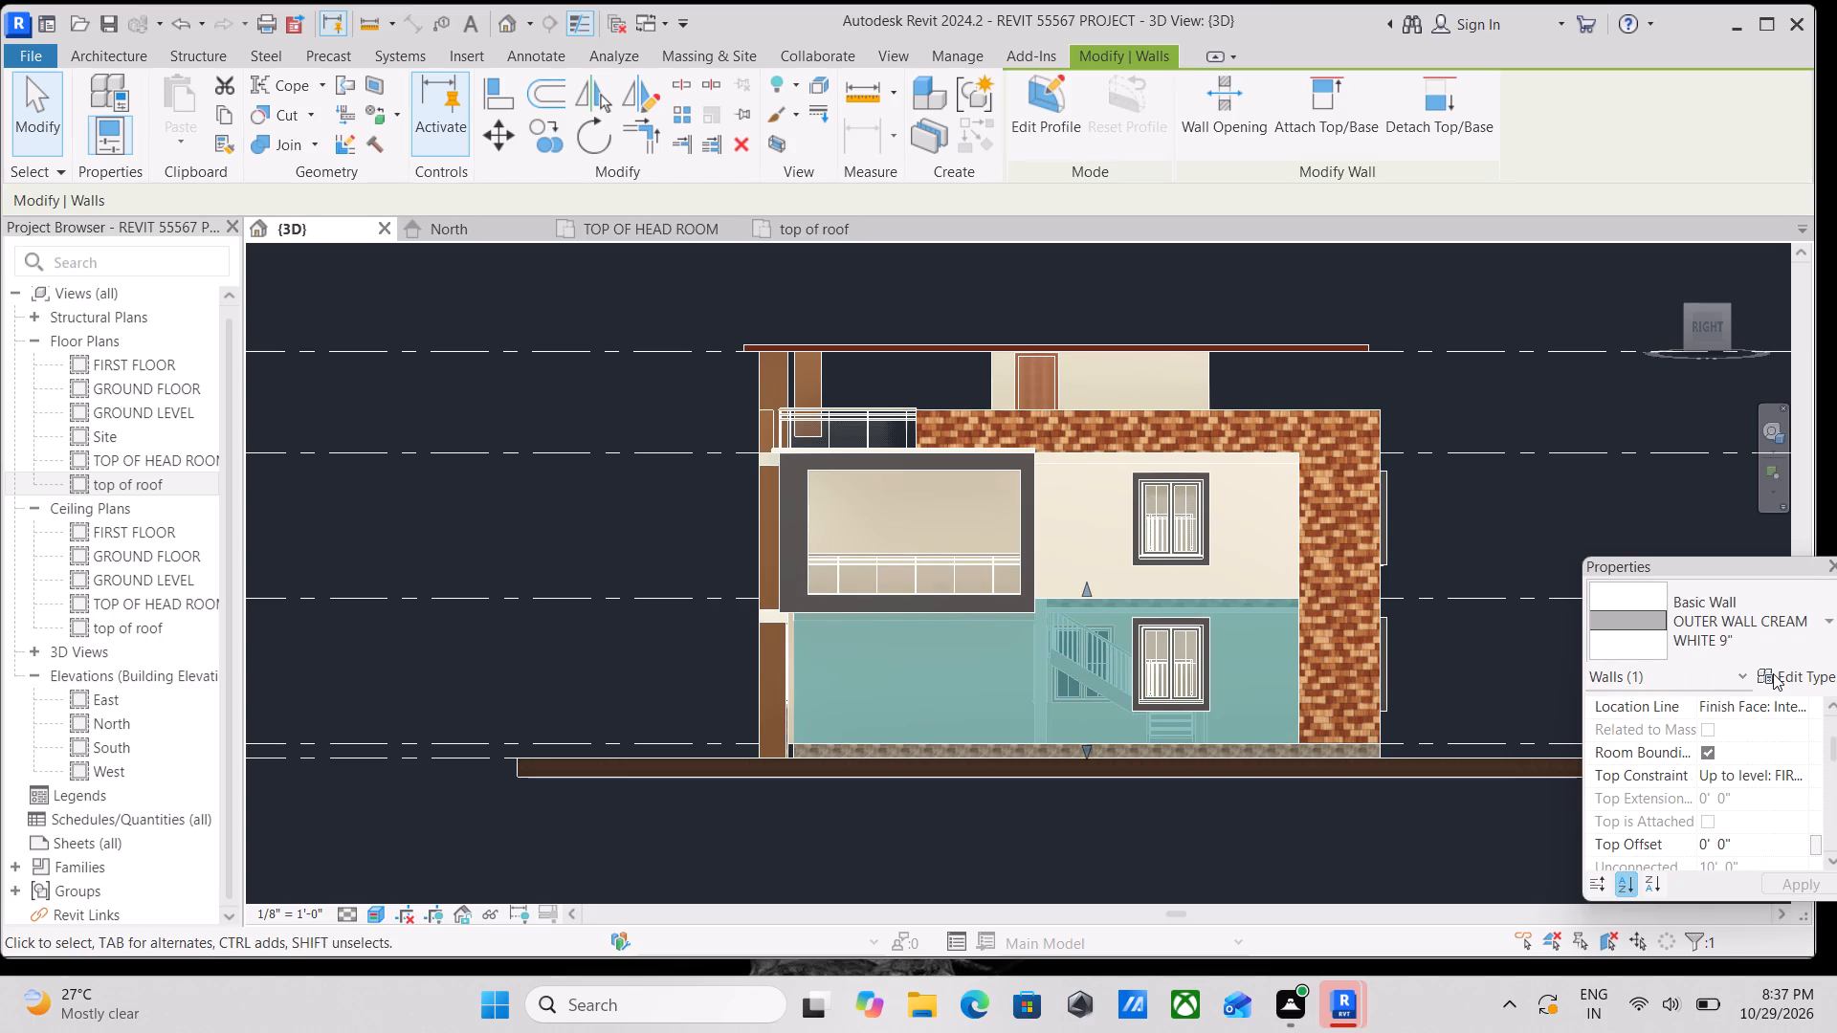
left_click(1832, 682)
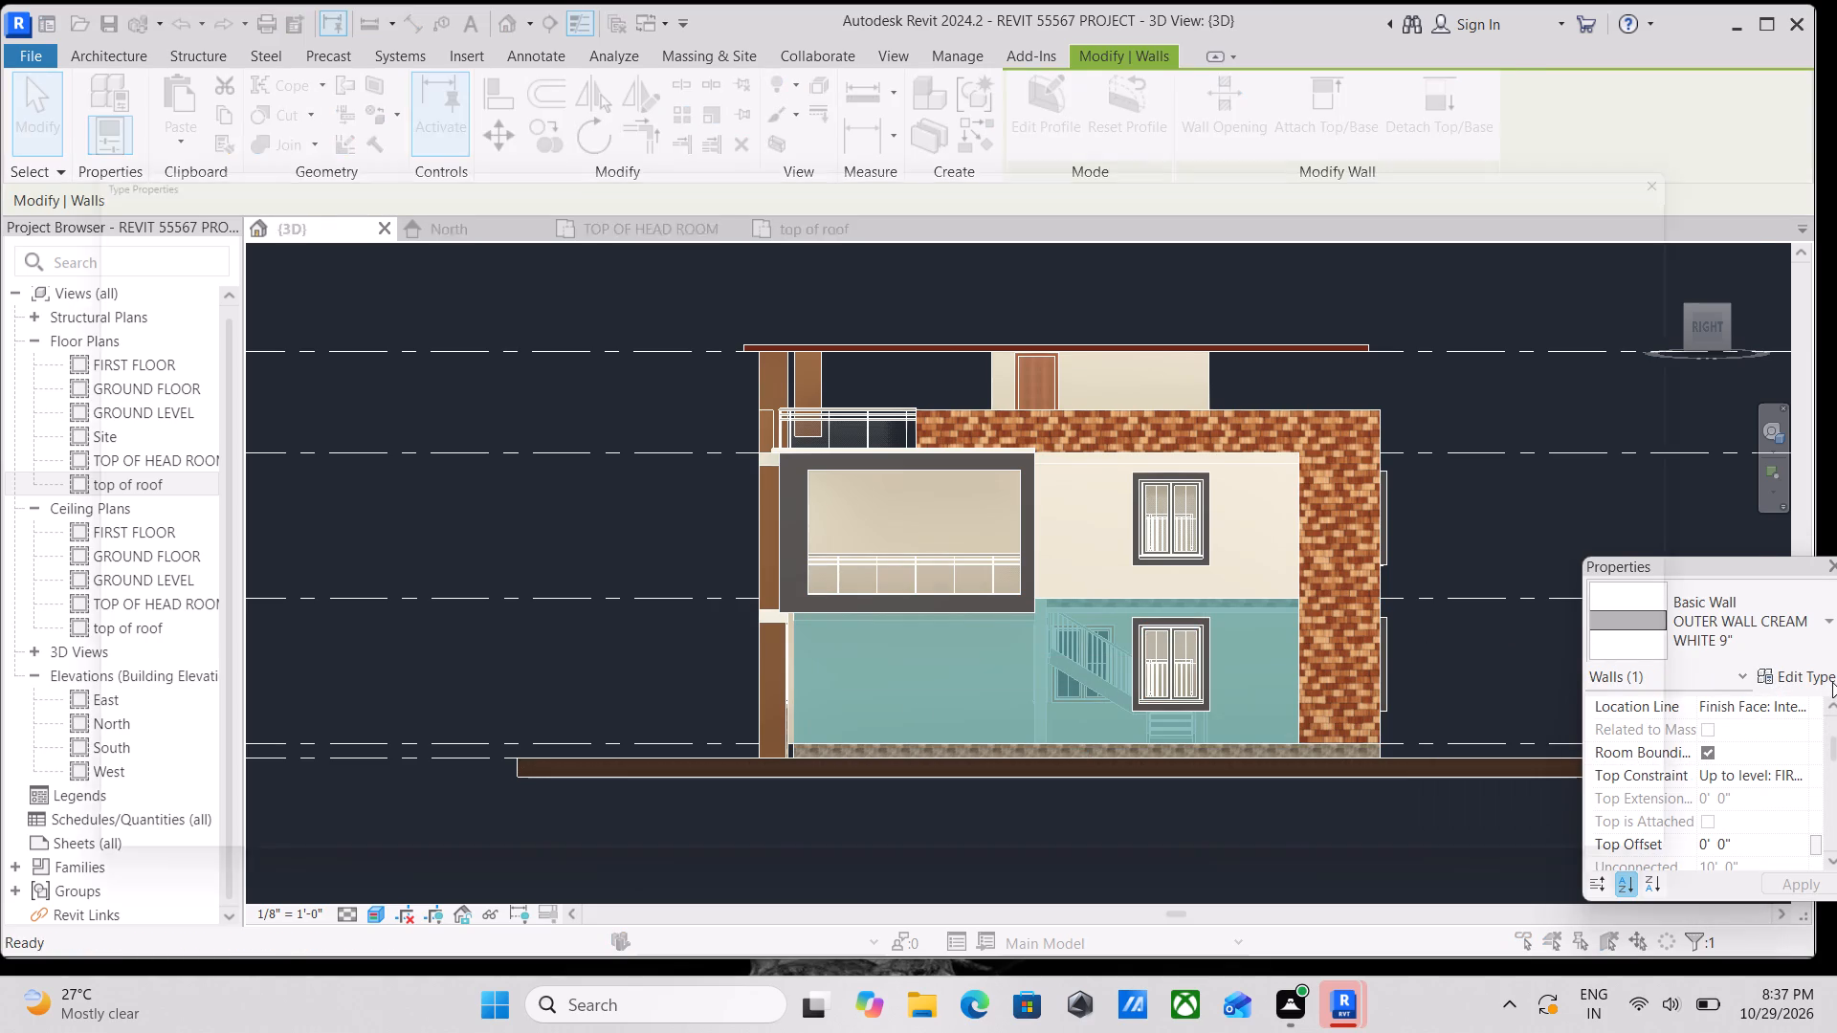
left_click(1260, 376)
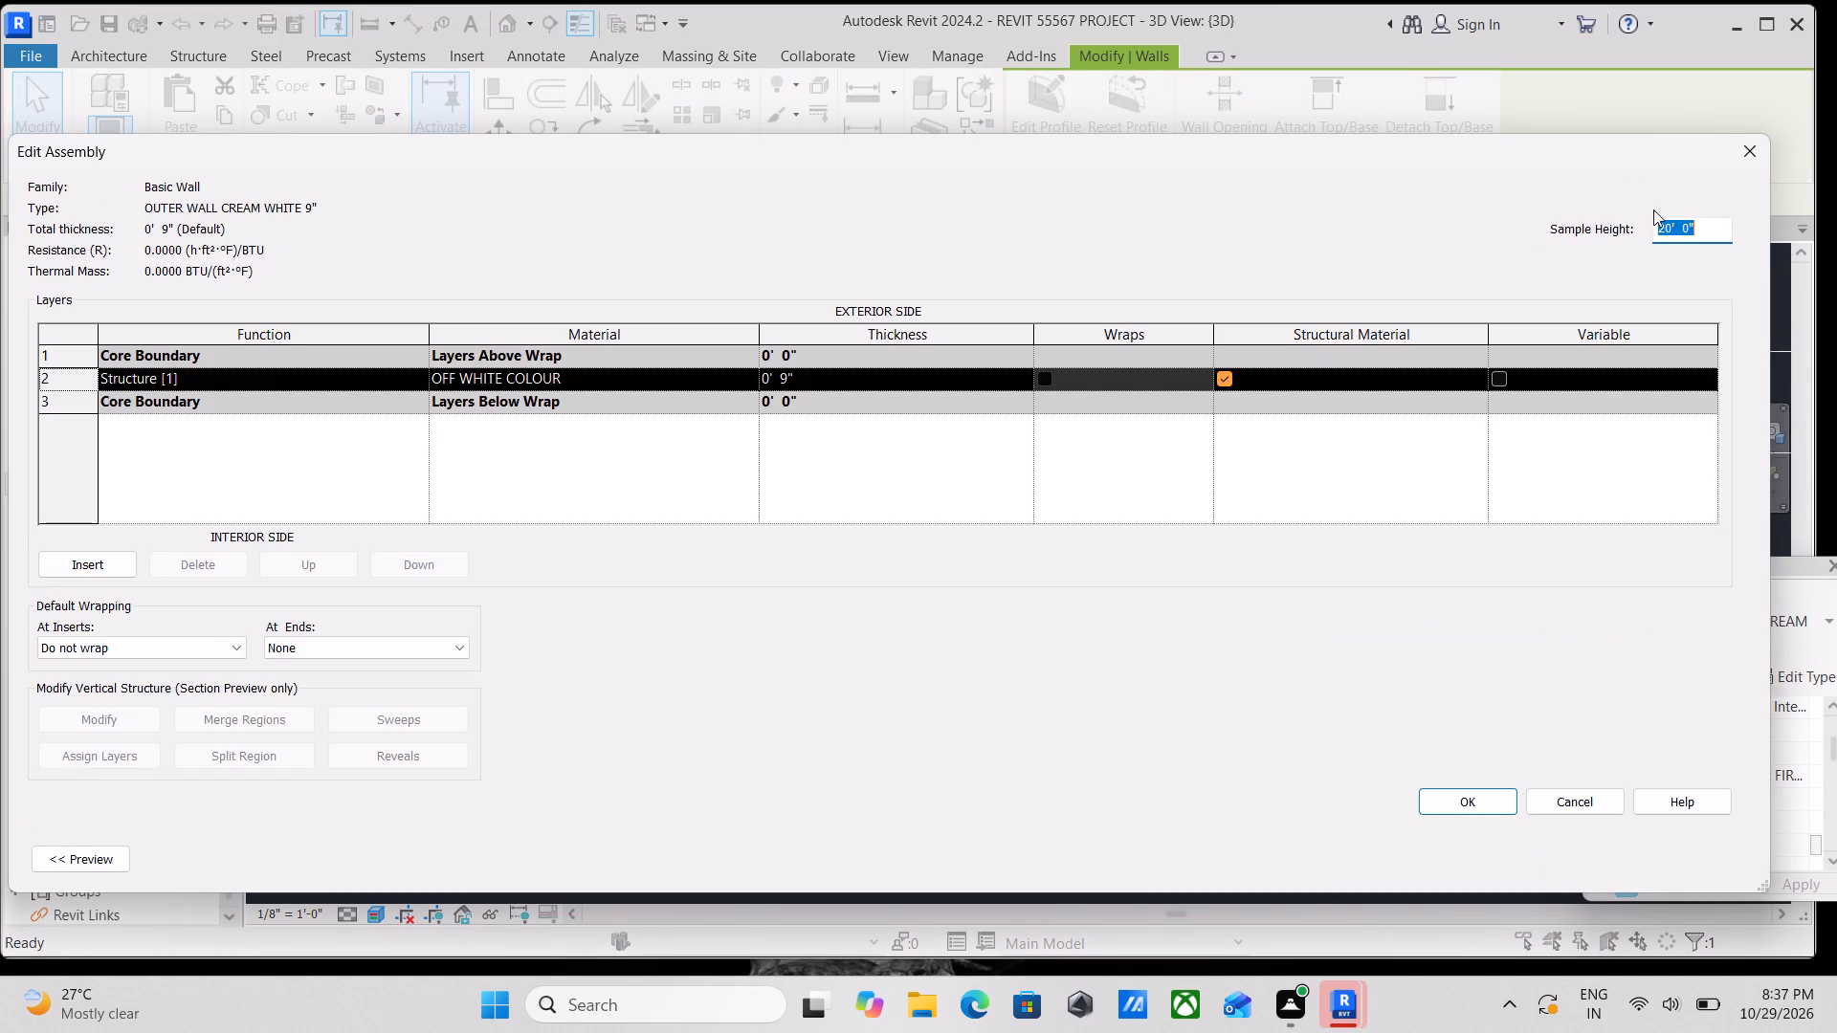
left_click(1765, 146)
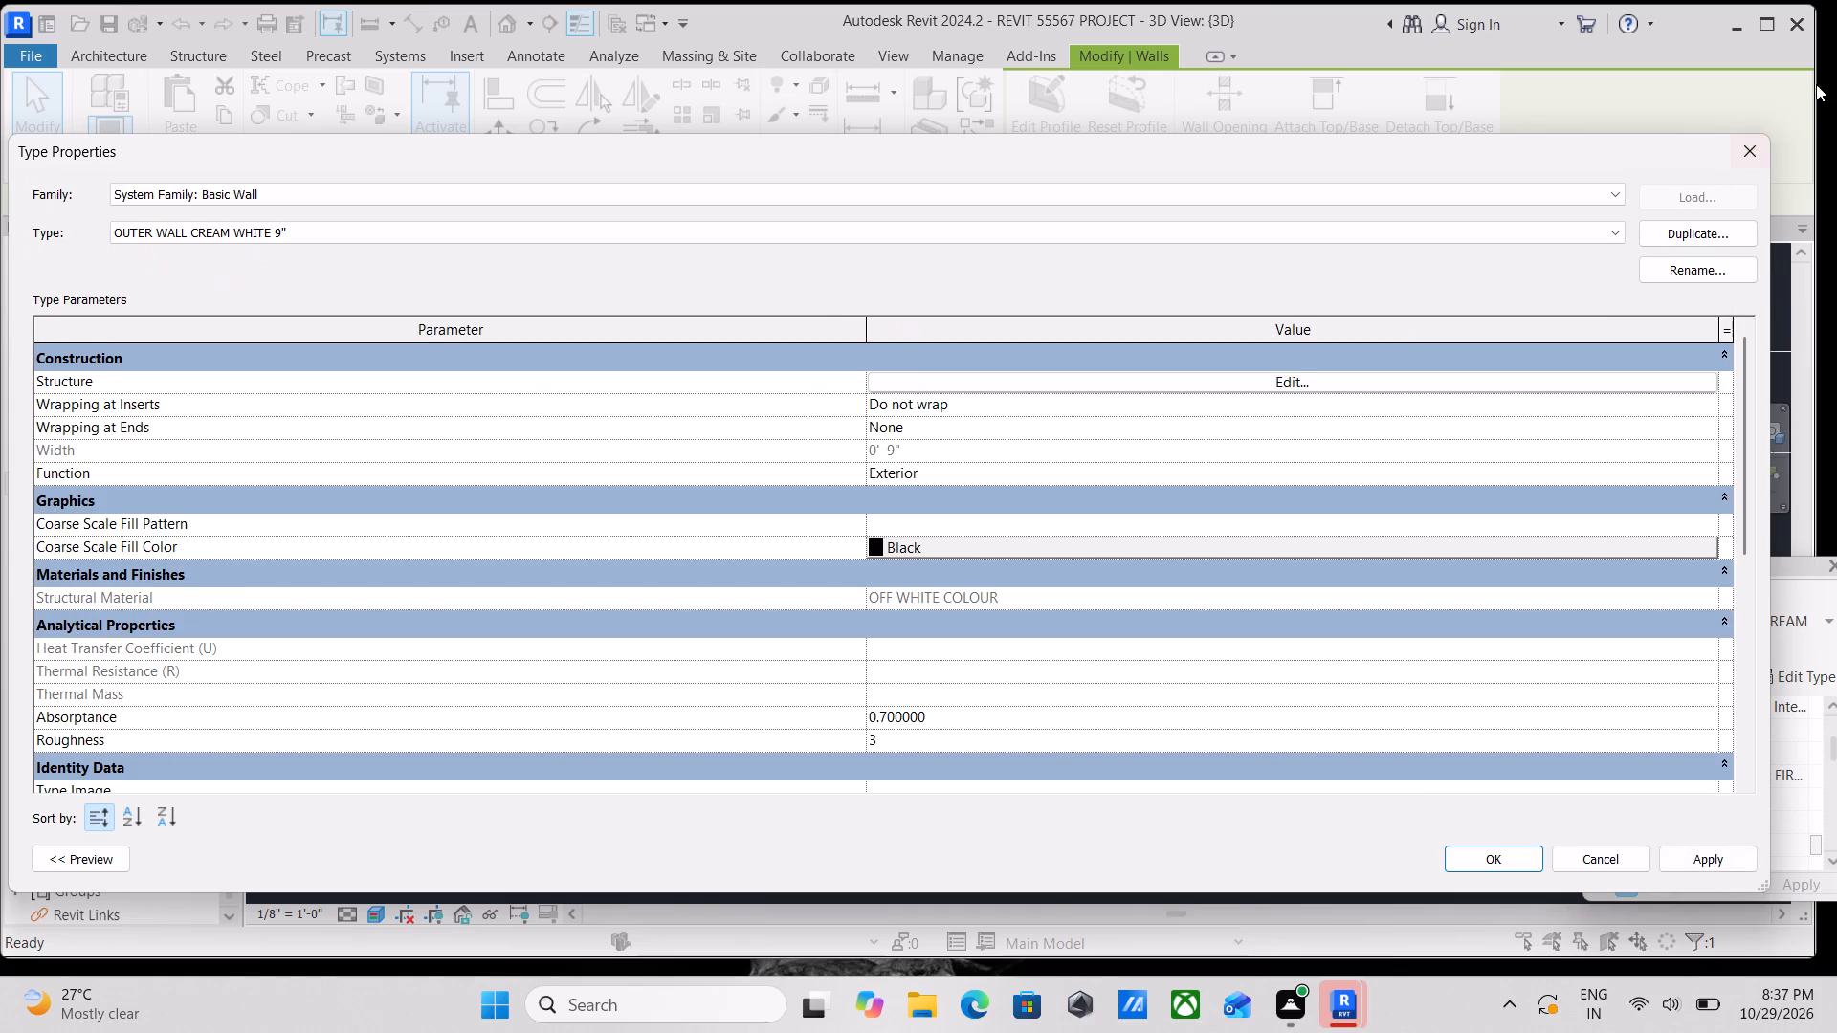
left_click(1747, 153)
Reopen the L-shaped parapet and corner element for in-place editing and select its extrusion.
scroll(1382, 404, "up", 2)
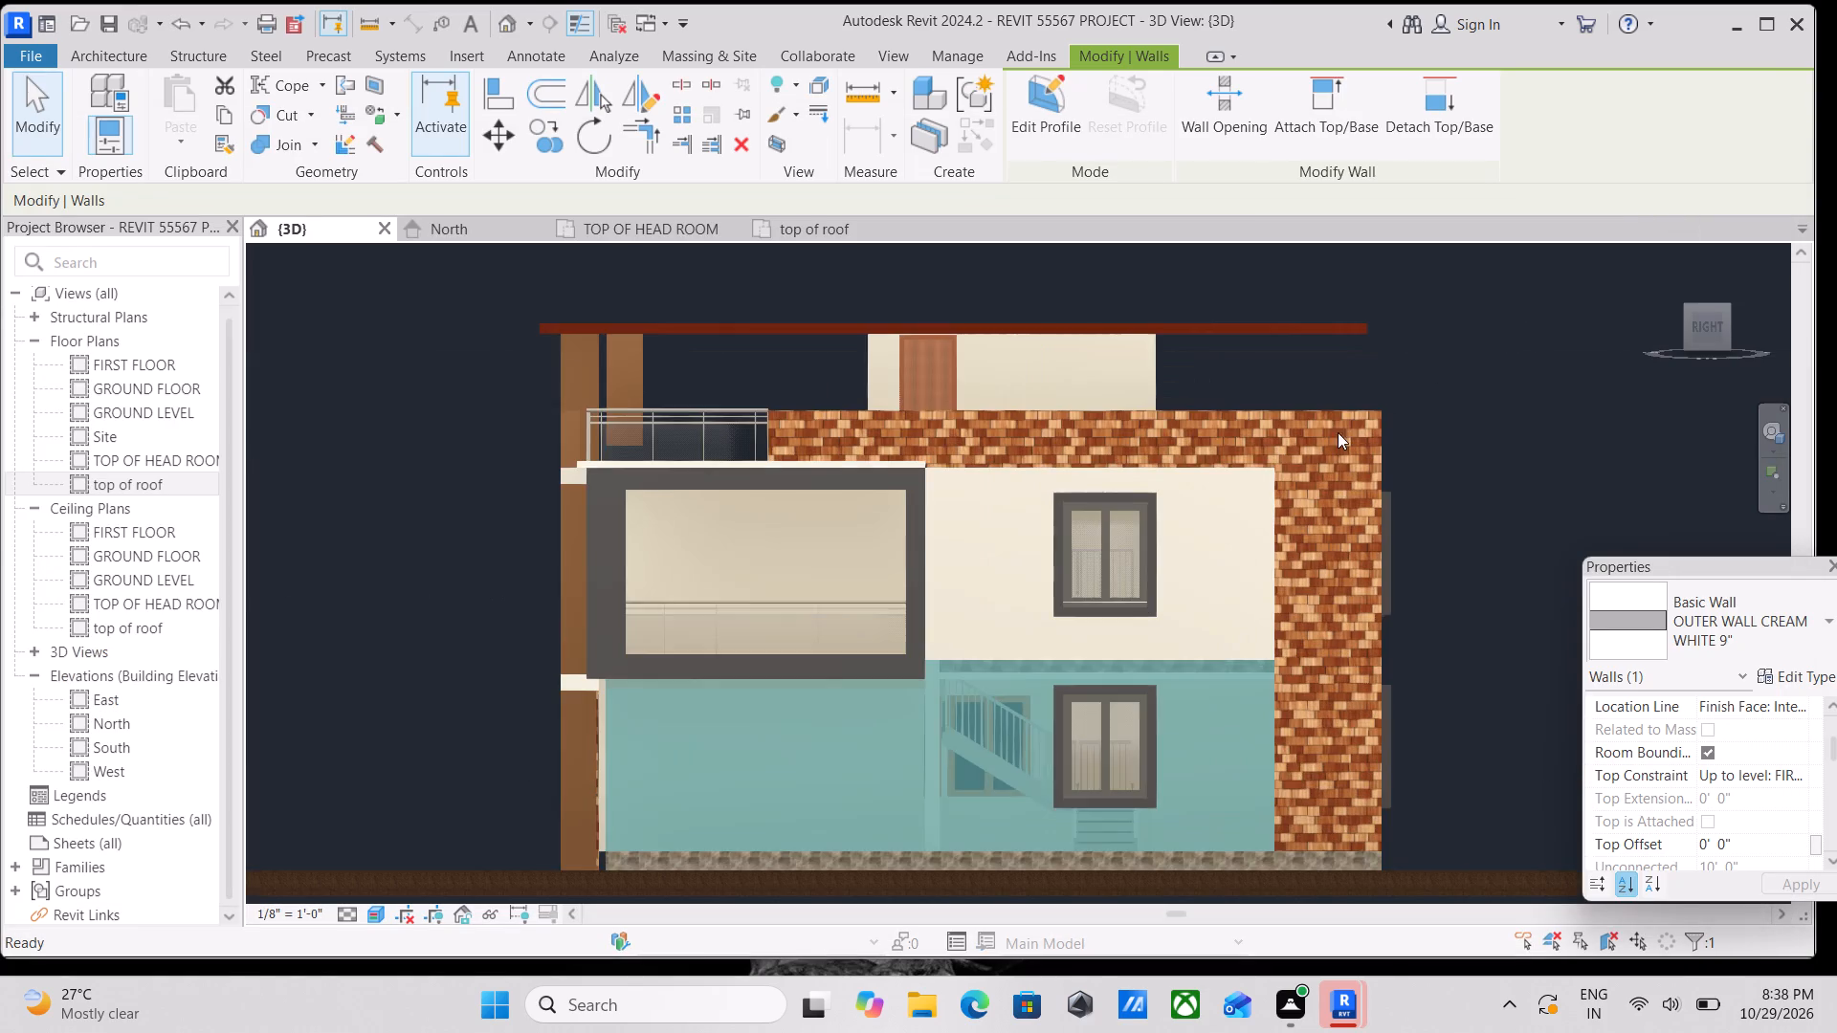
scroll(1193, 466, "up", 3)
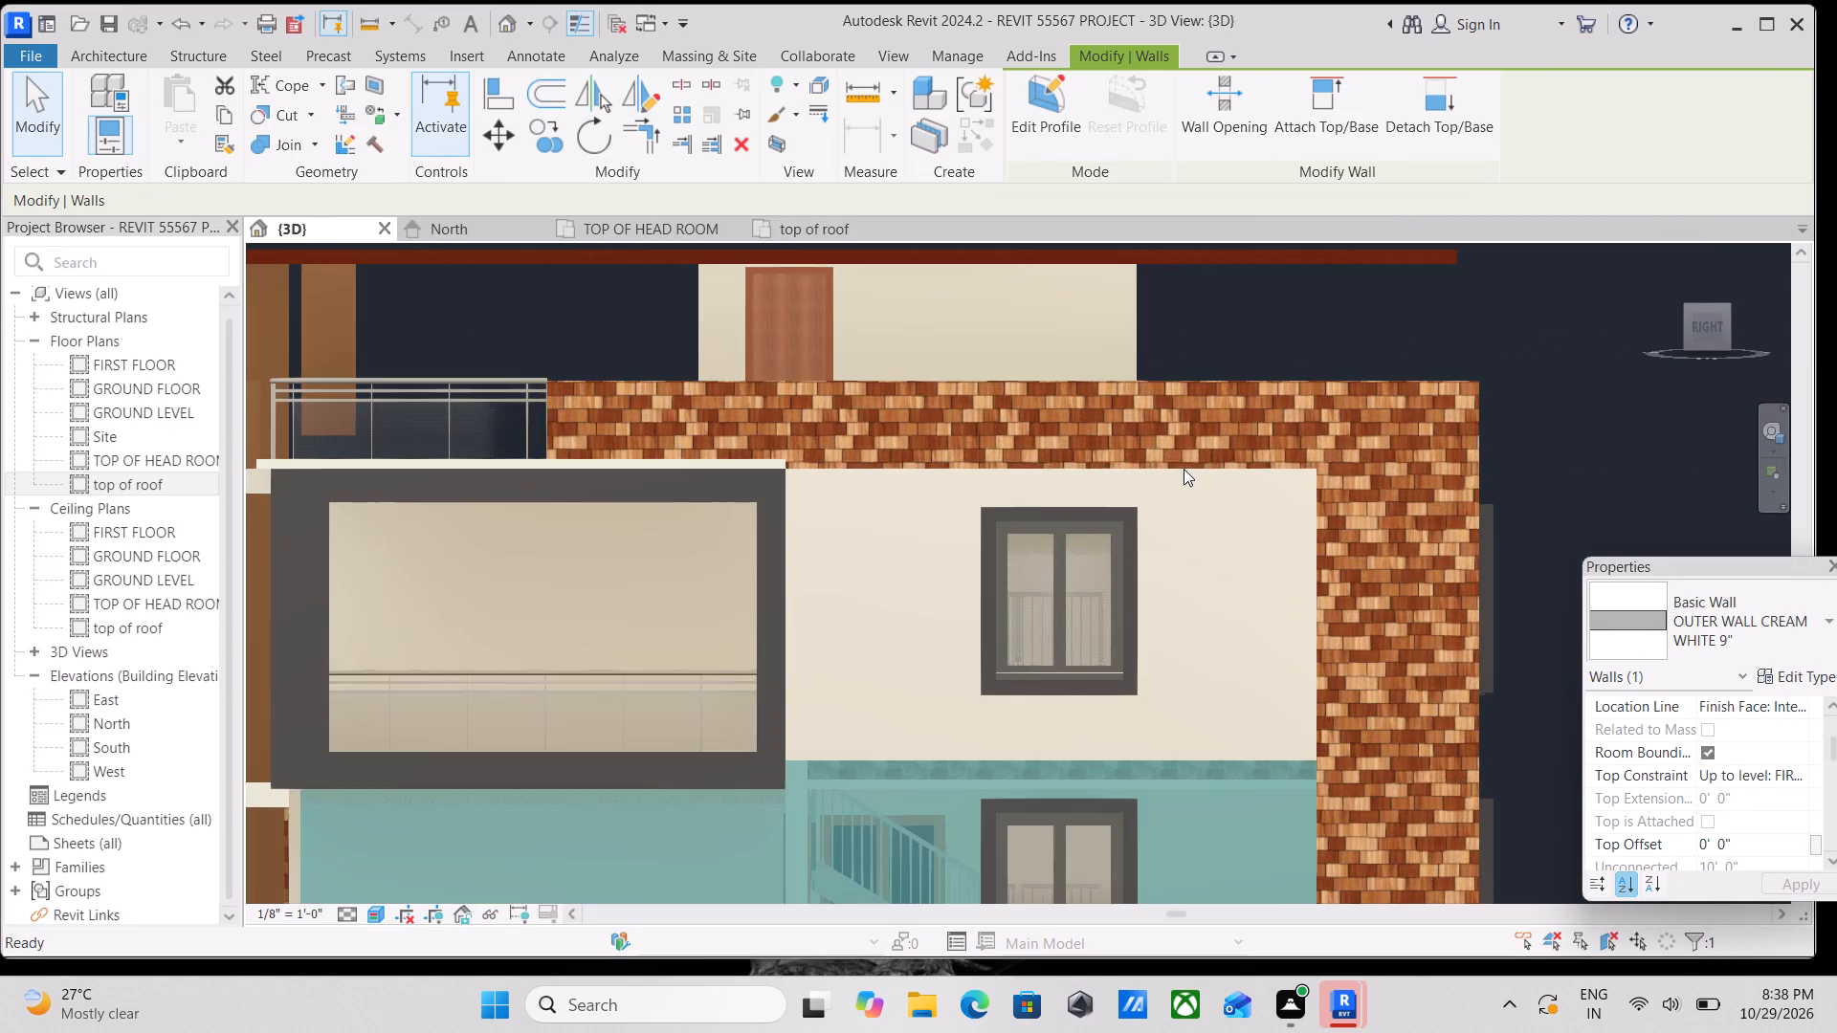
scroll(1184, 469, "up", 4)
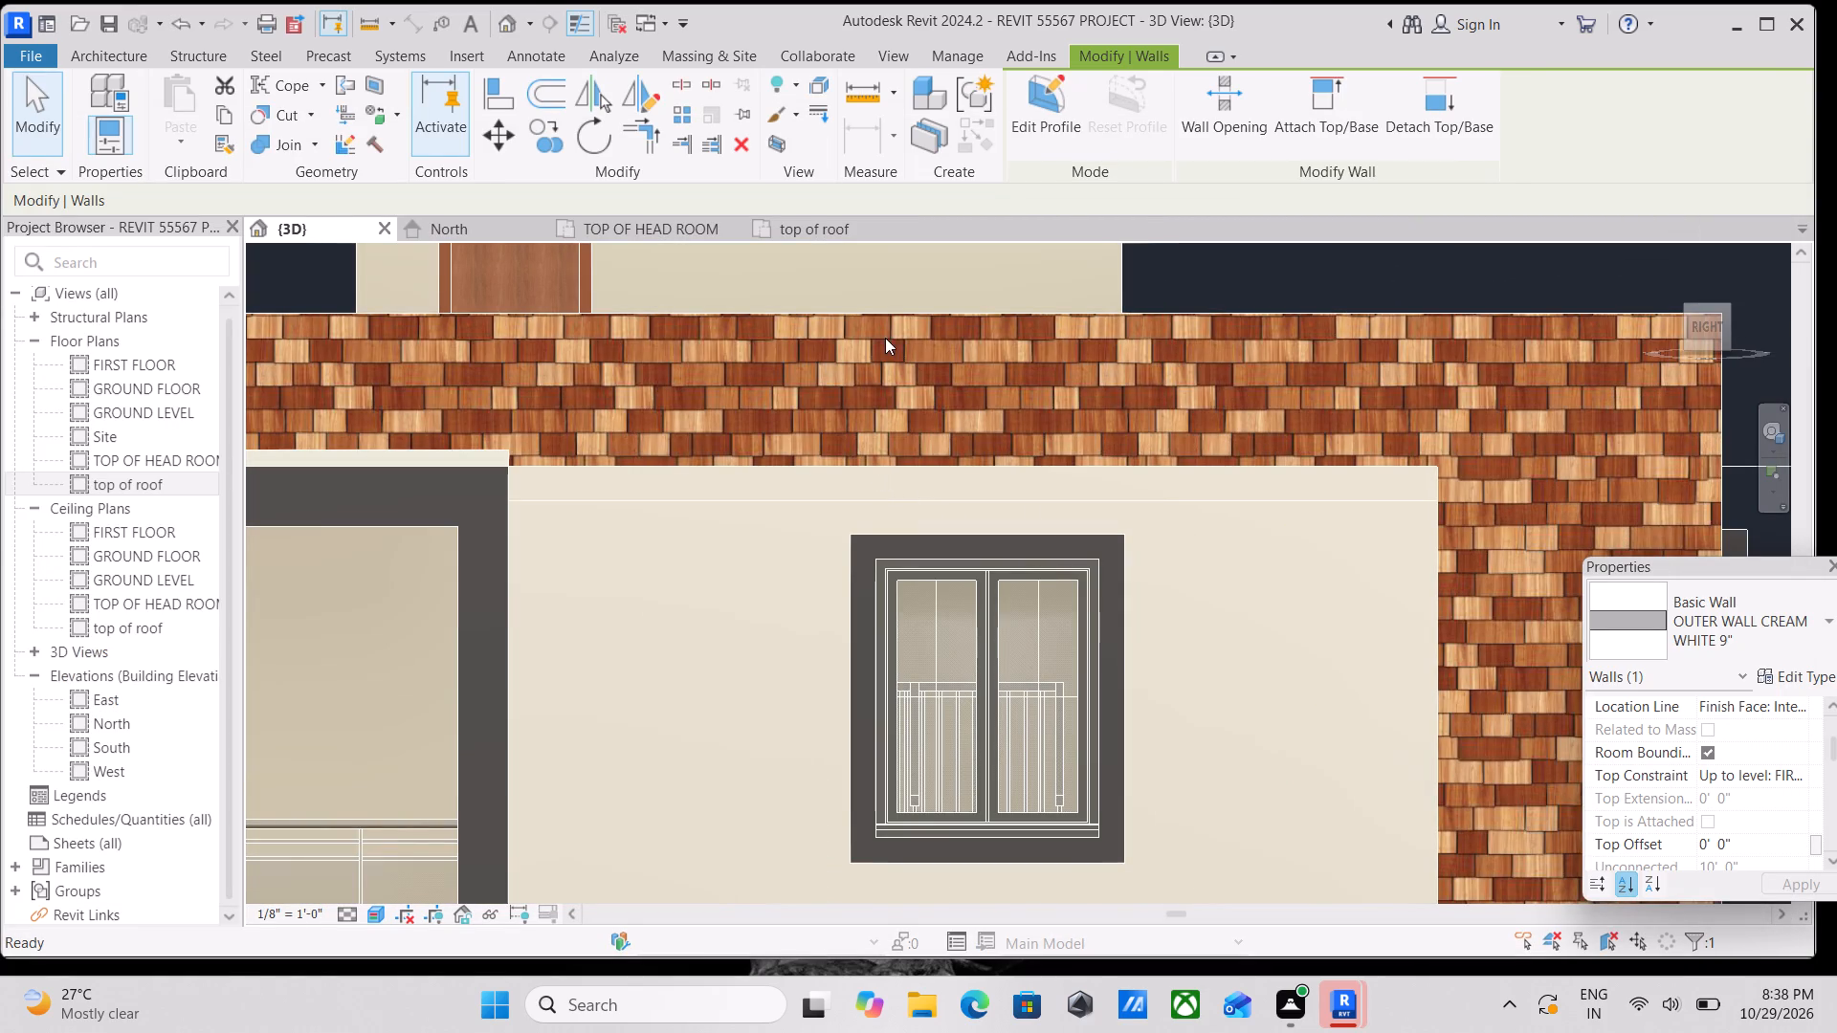
scroll(1005, 396, "down", 3)
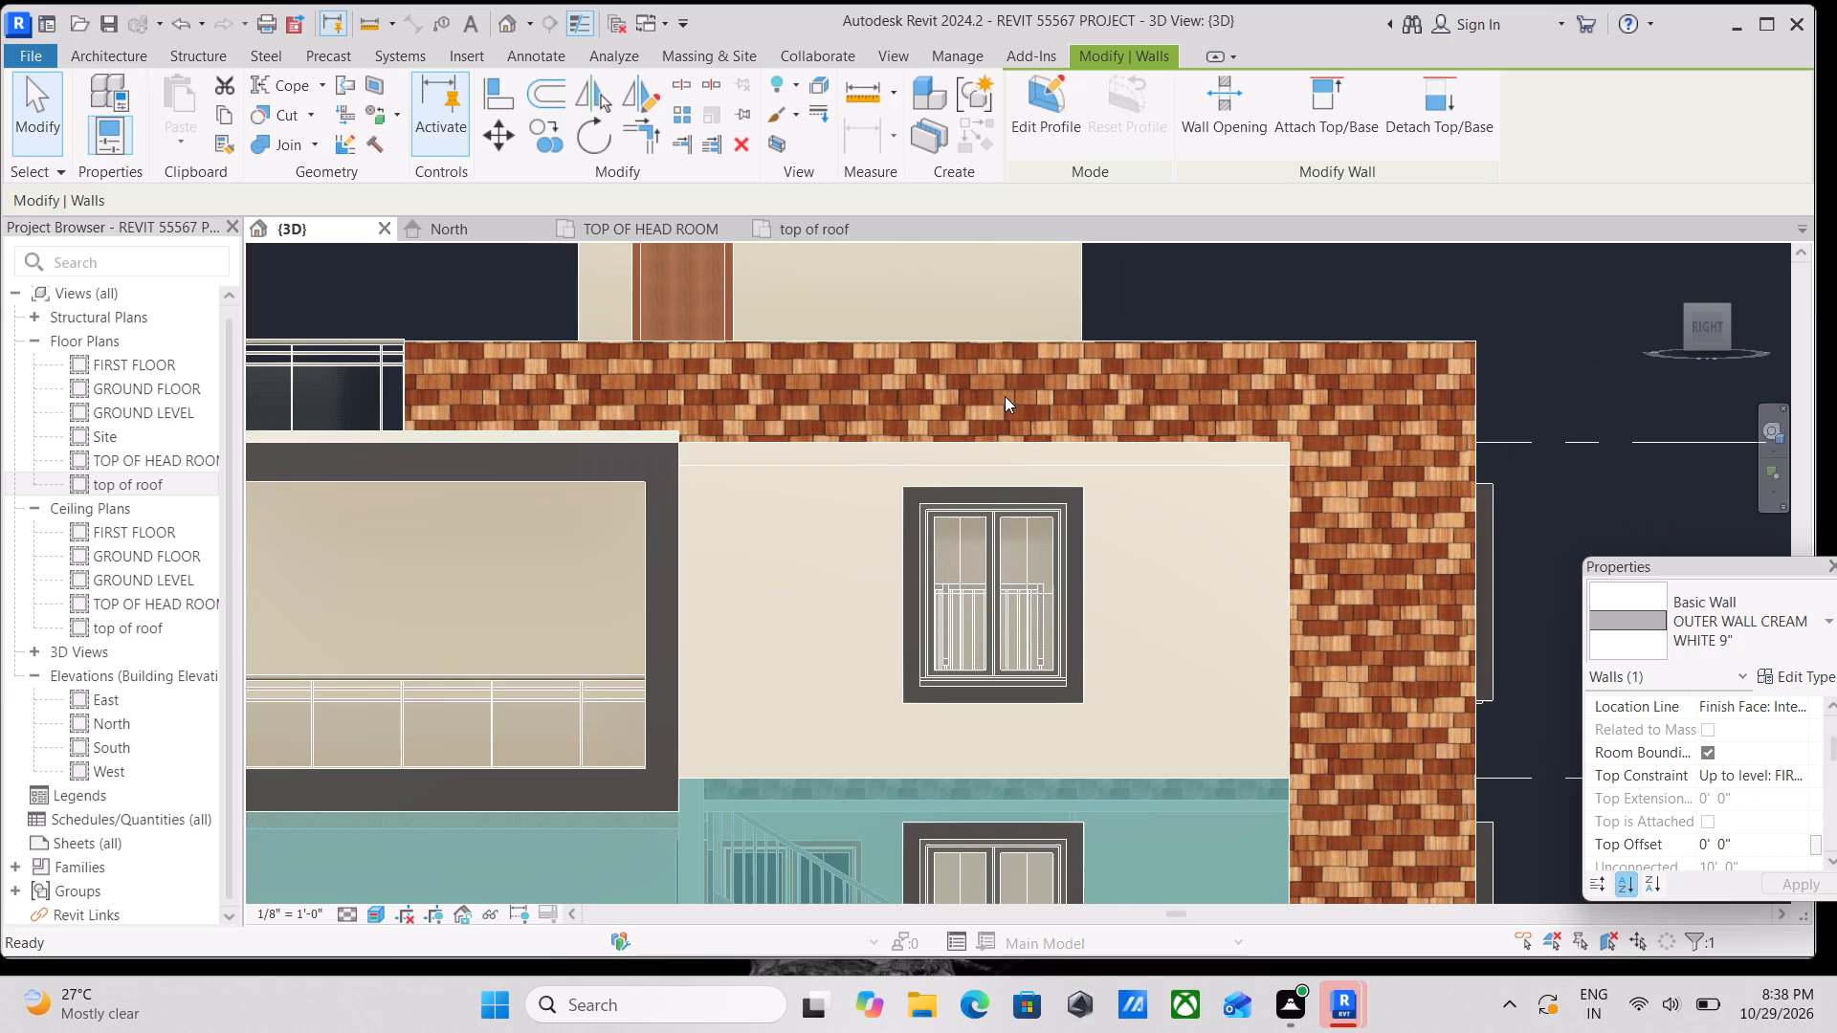
middle_click_drag(1005, 397, 901, 615, "shift")
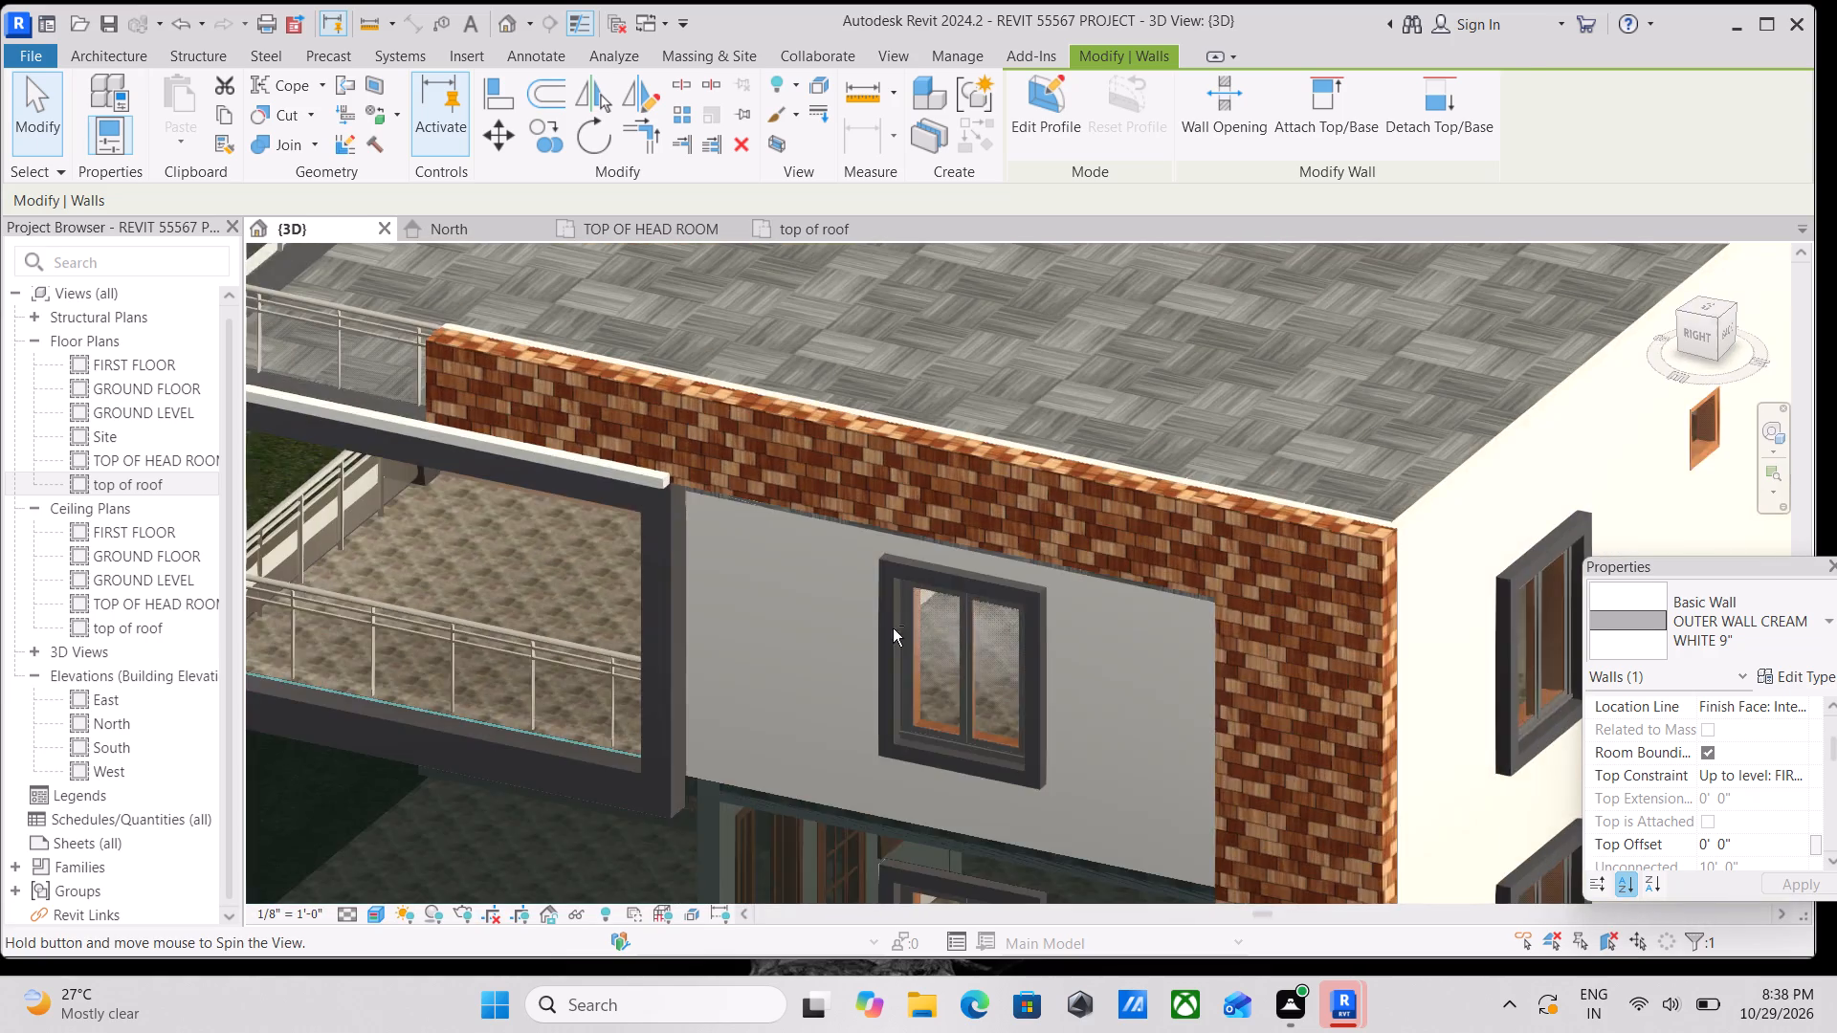
scroll(1455, 590, "up", 3)
left_click(1330, 564)
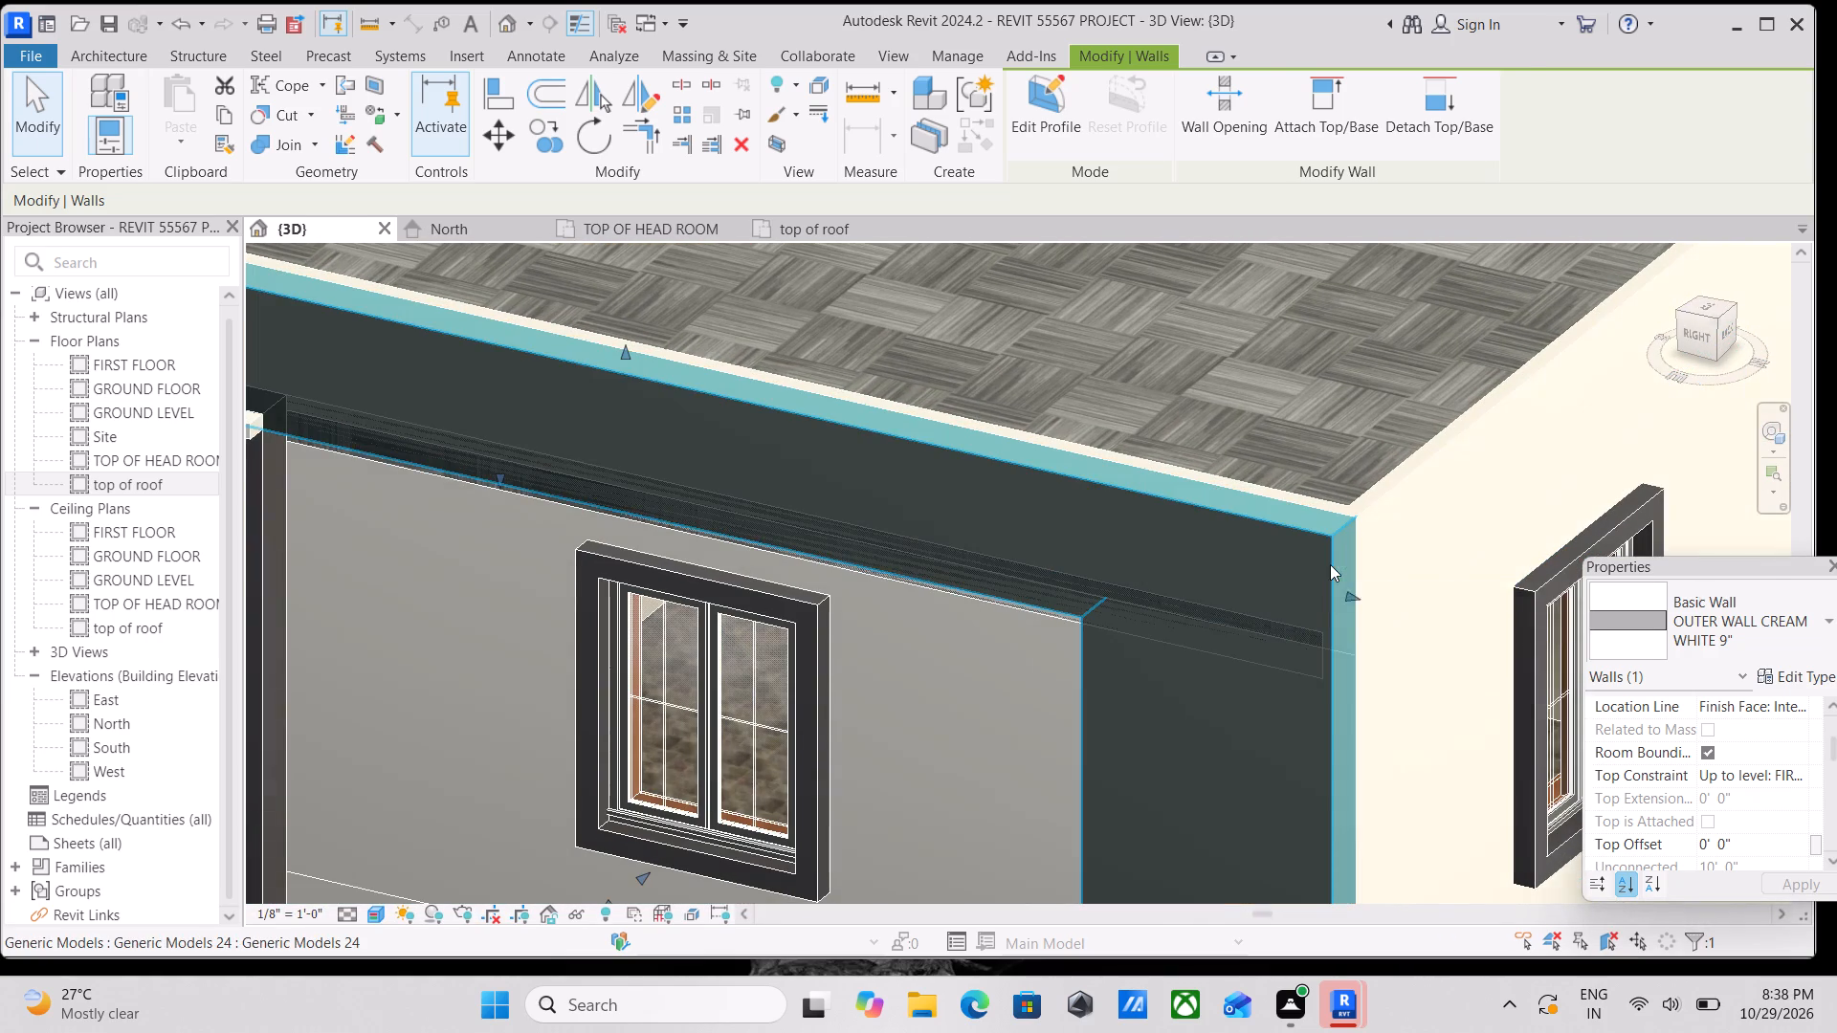
left_click(1018, 130)
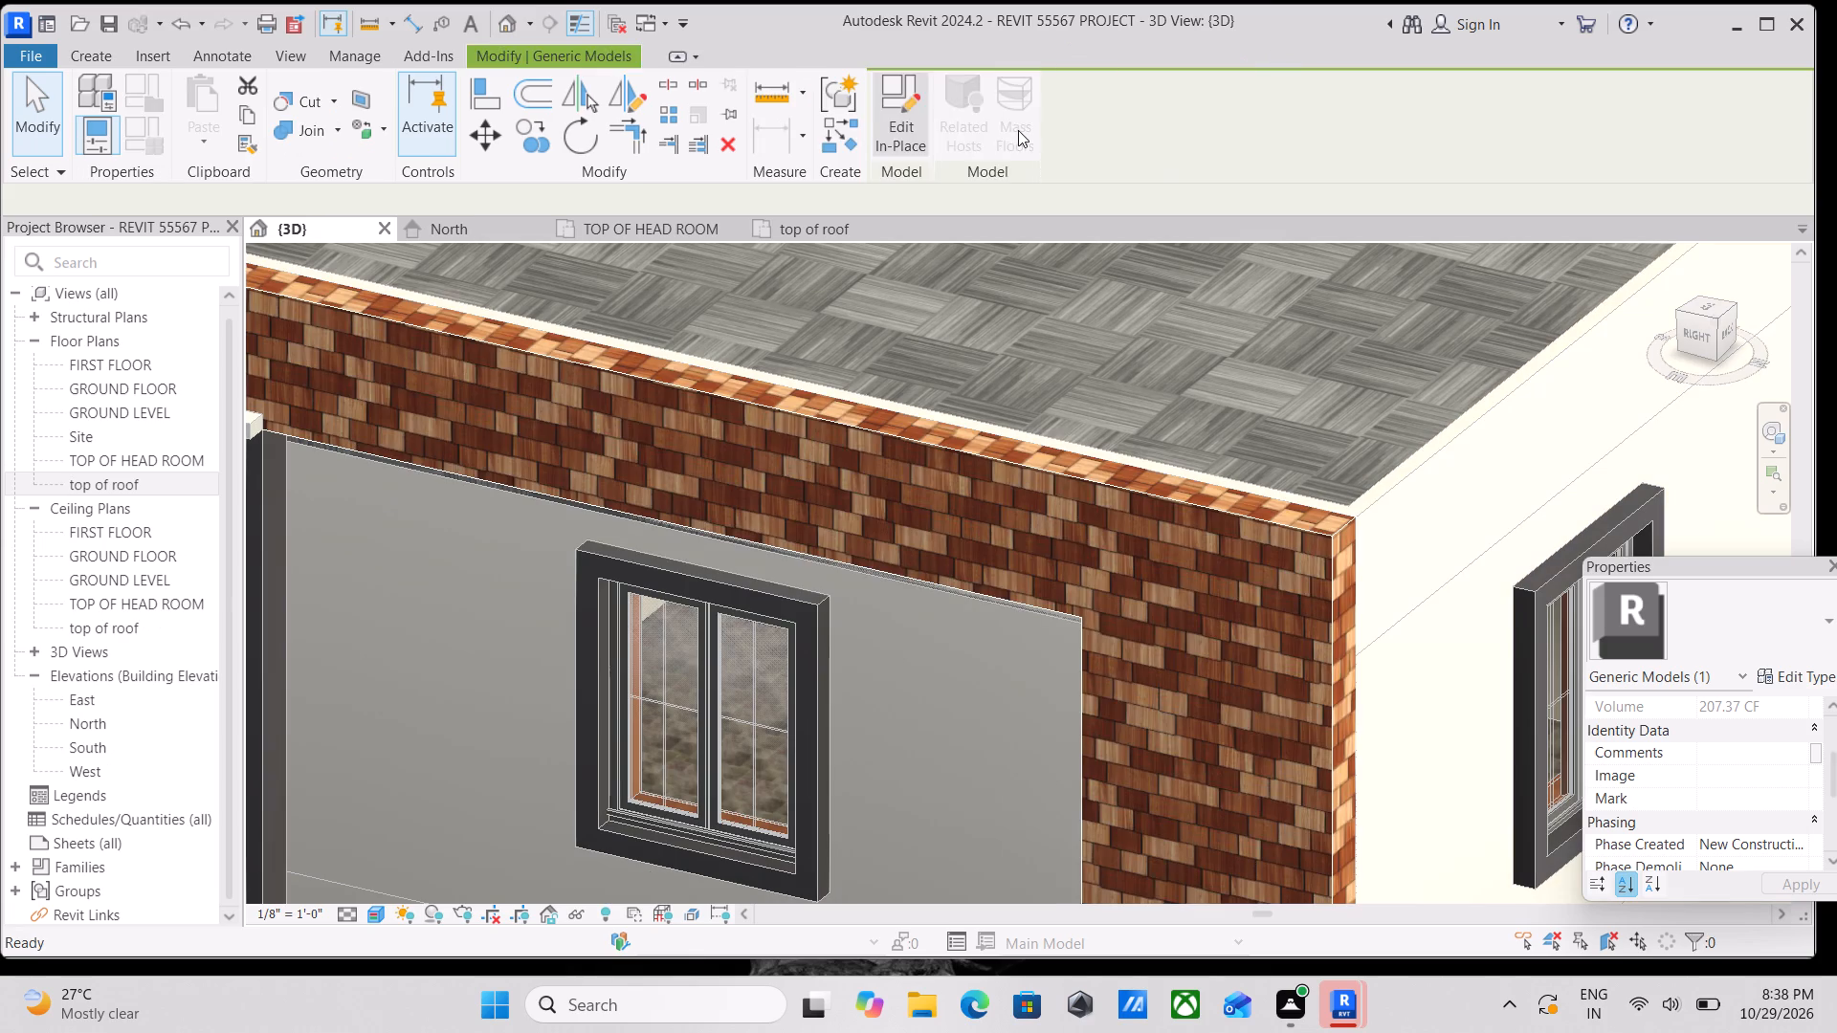
left_click(1323, 561)
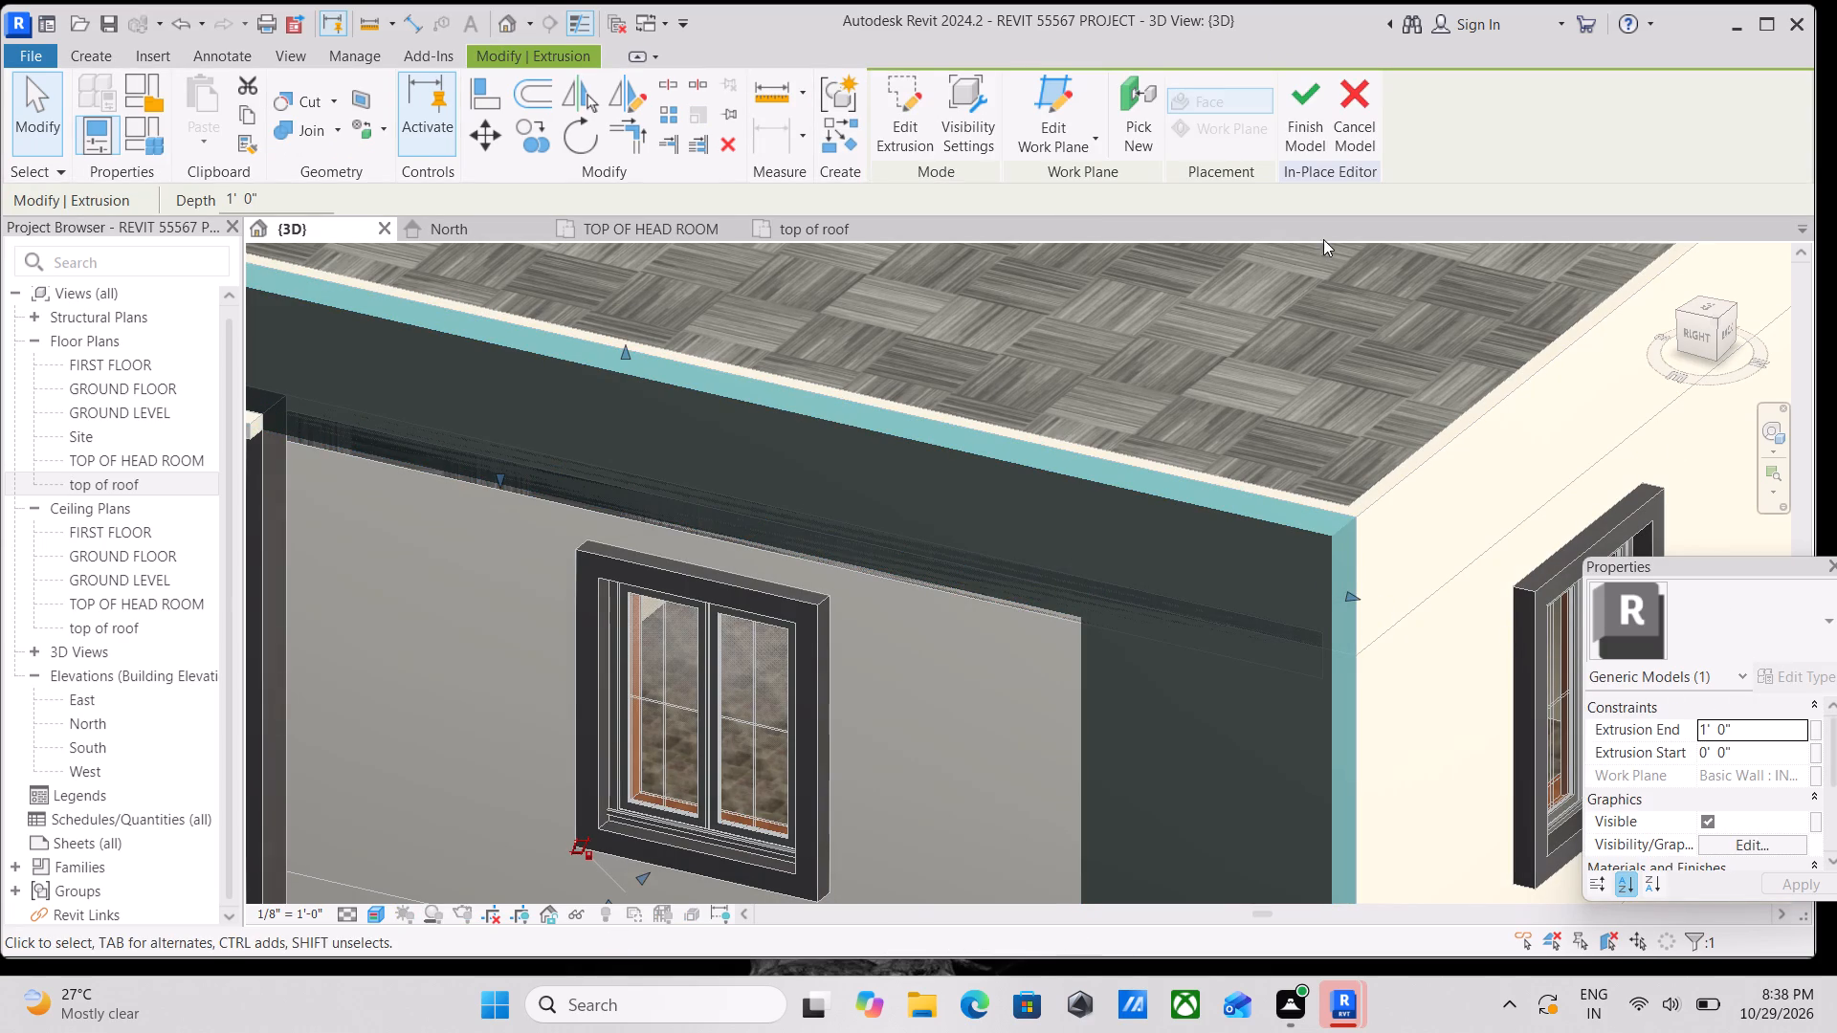
Assign the OFF WHITE COLOUR material to the L-shaped parapet and corner extrusion and finish the in-place model.
scroll(1826, 827, "down", 1)
scroll(1741, 771, "down", 1)
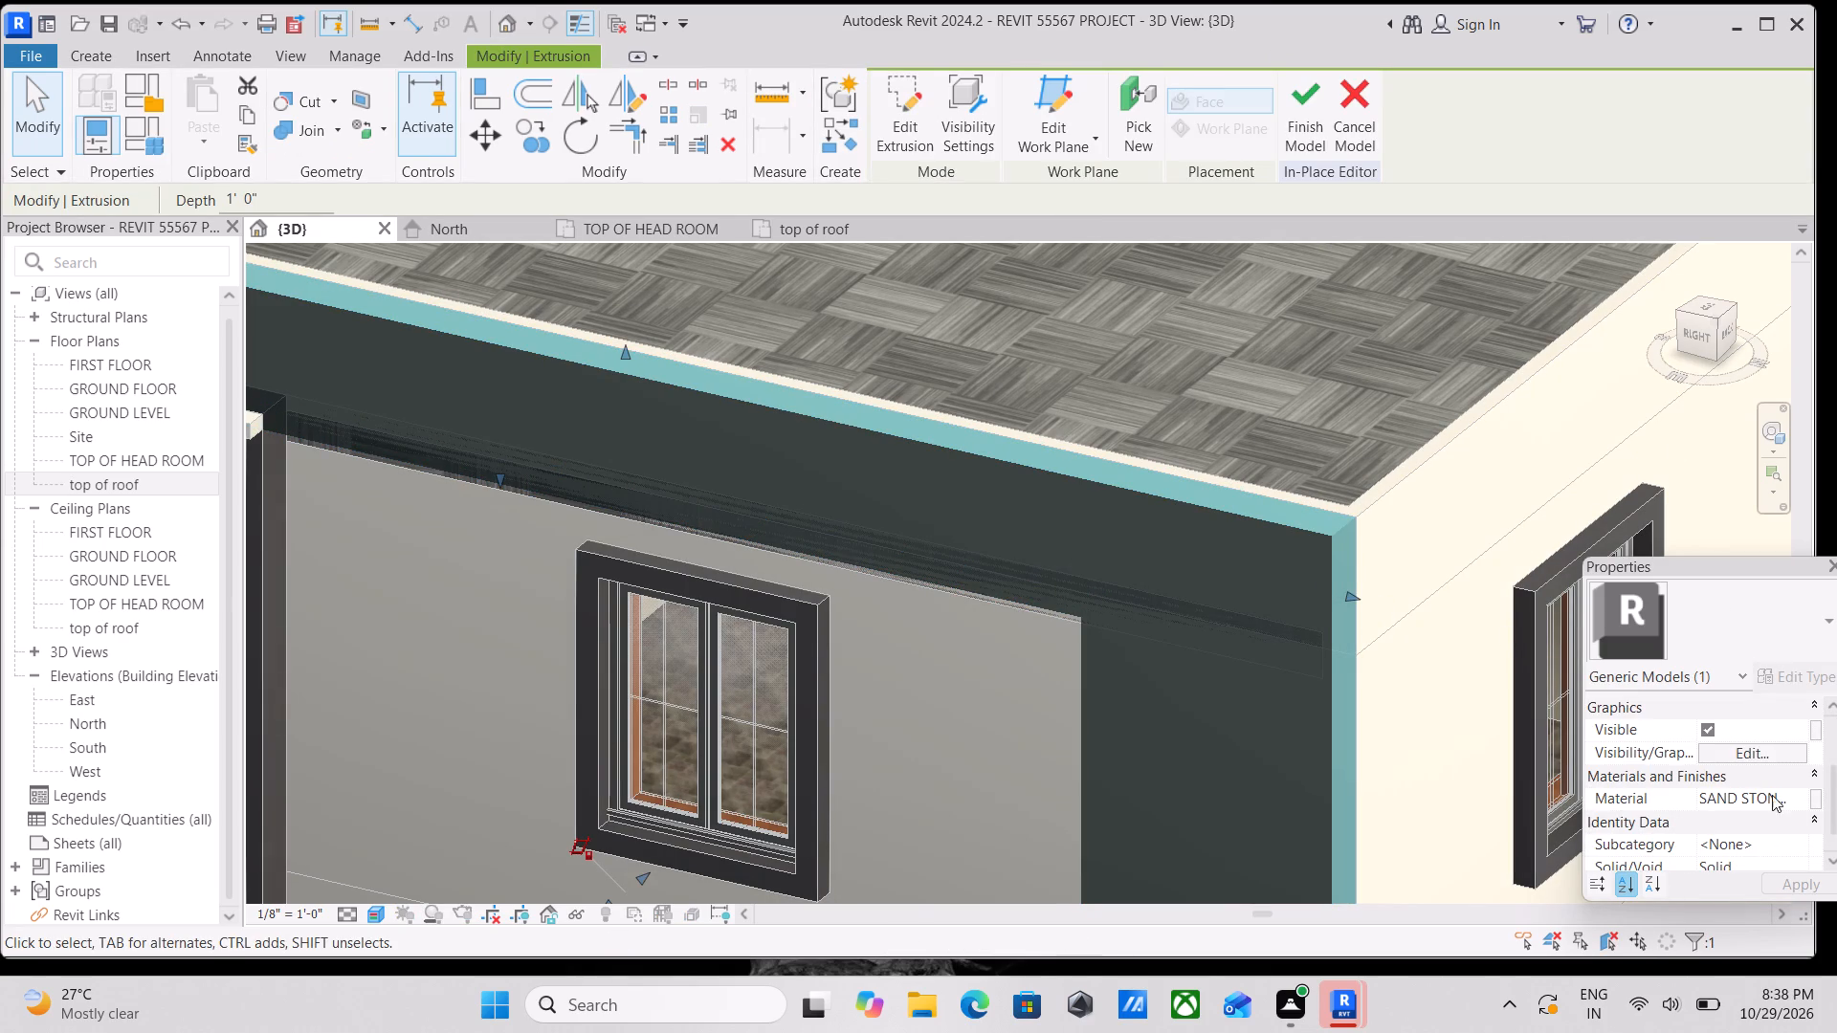
left_click(1806, 791)
left_click(1806, 798)
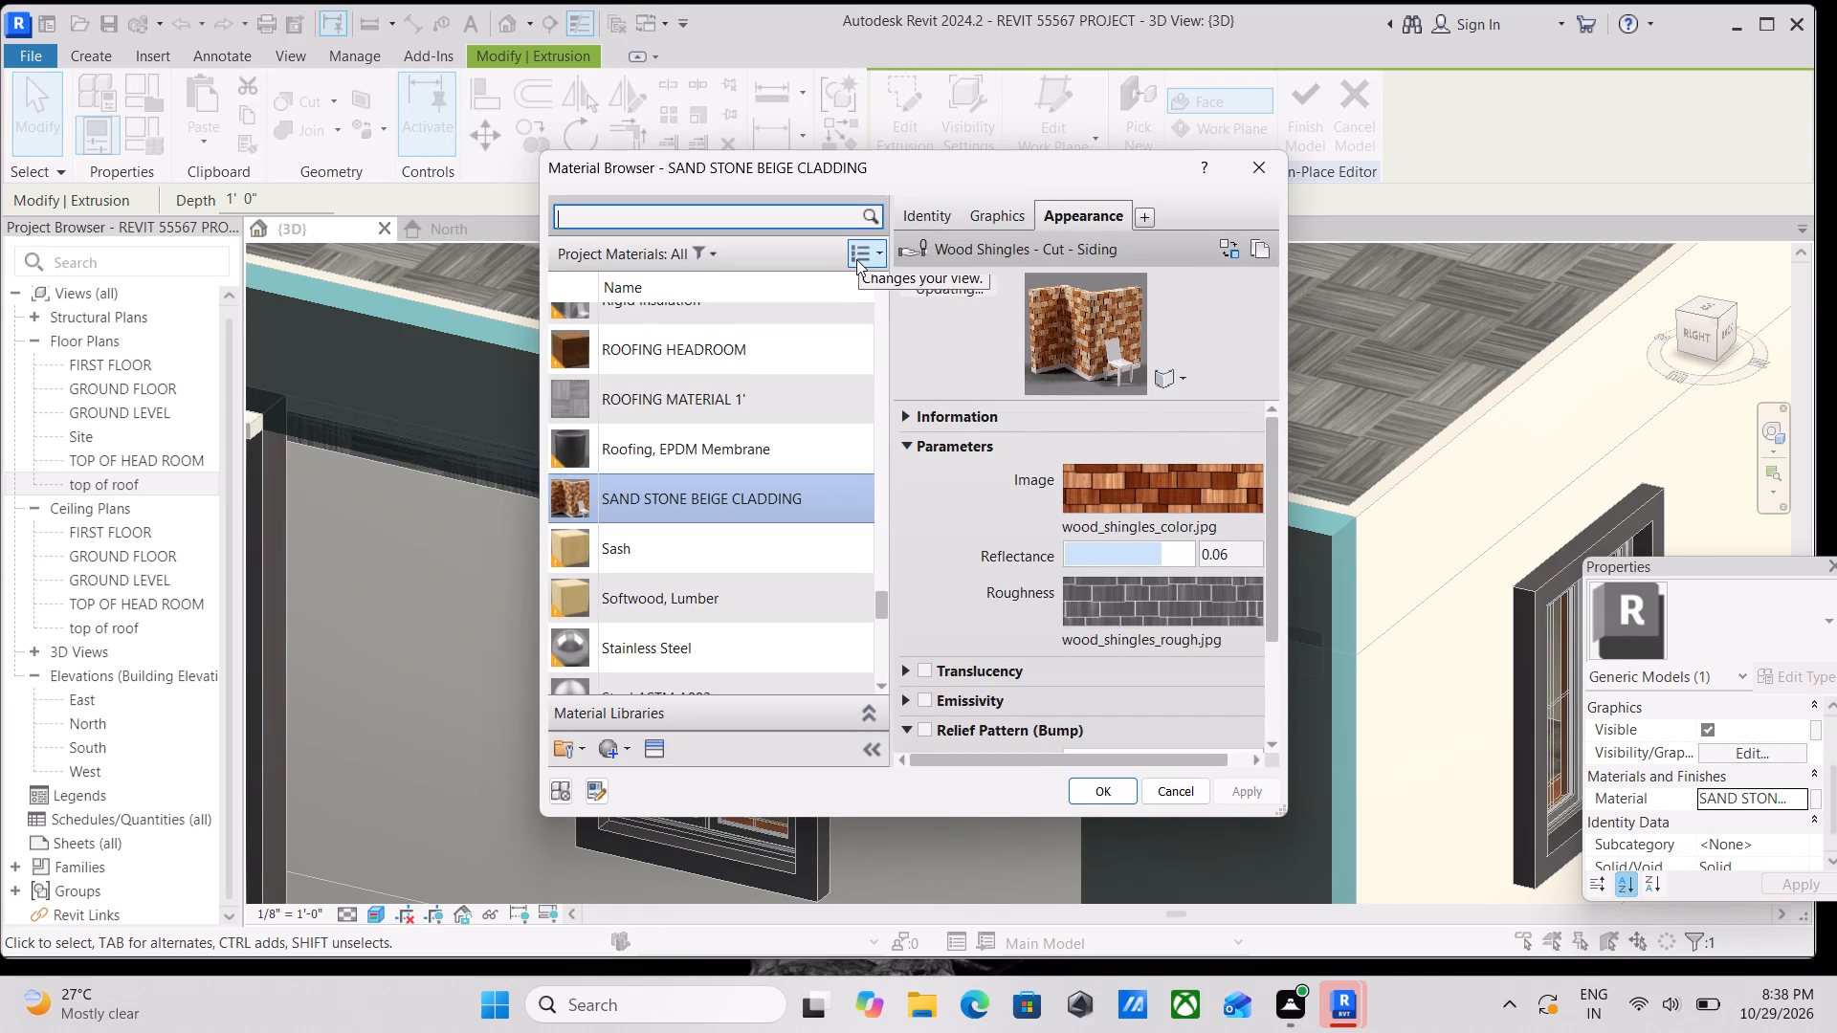
type("OFF")
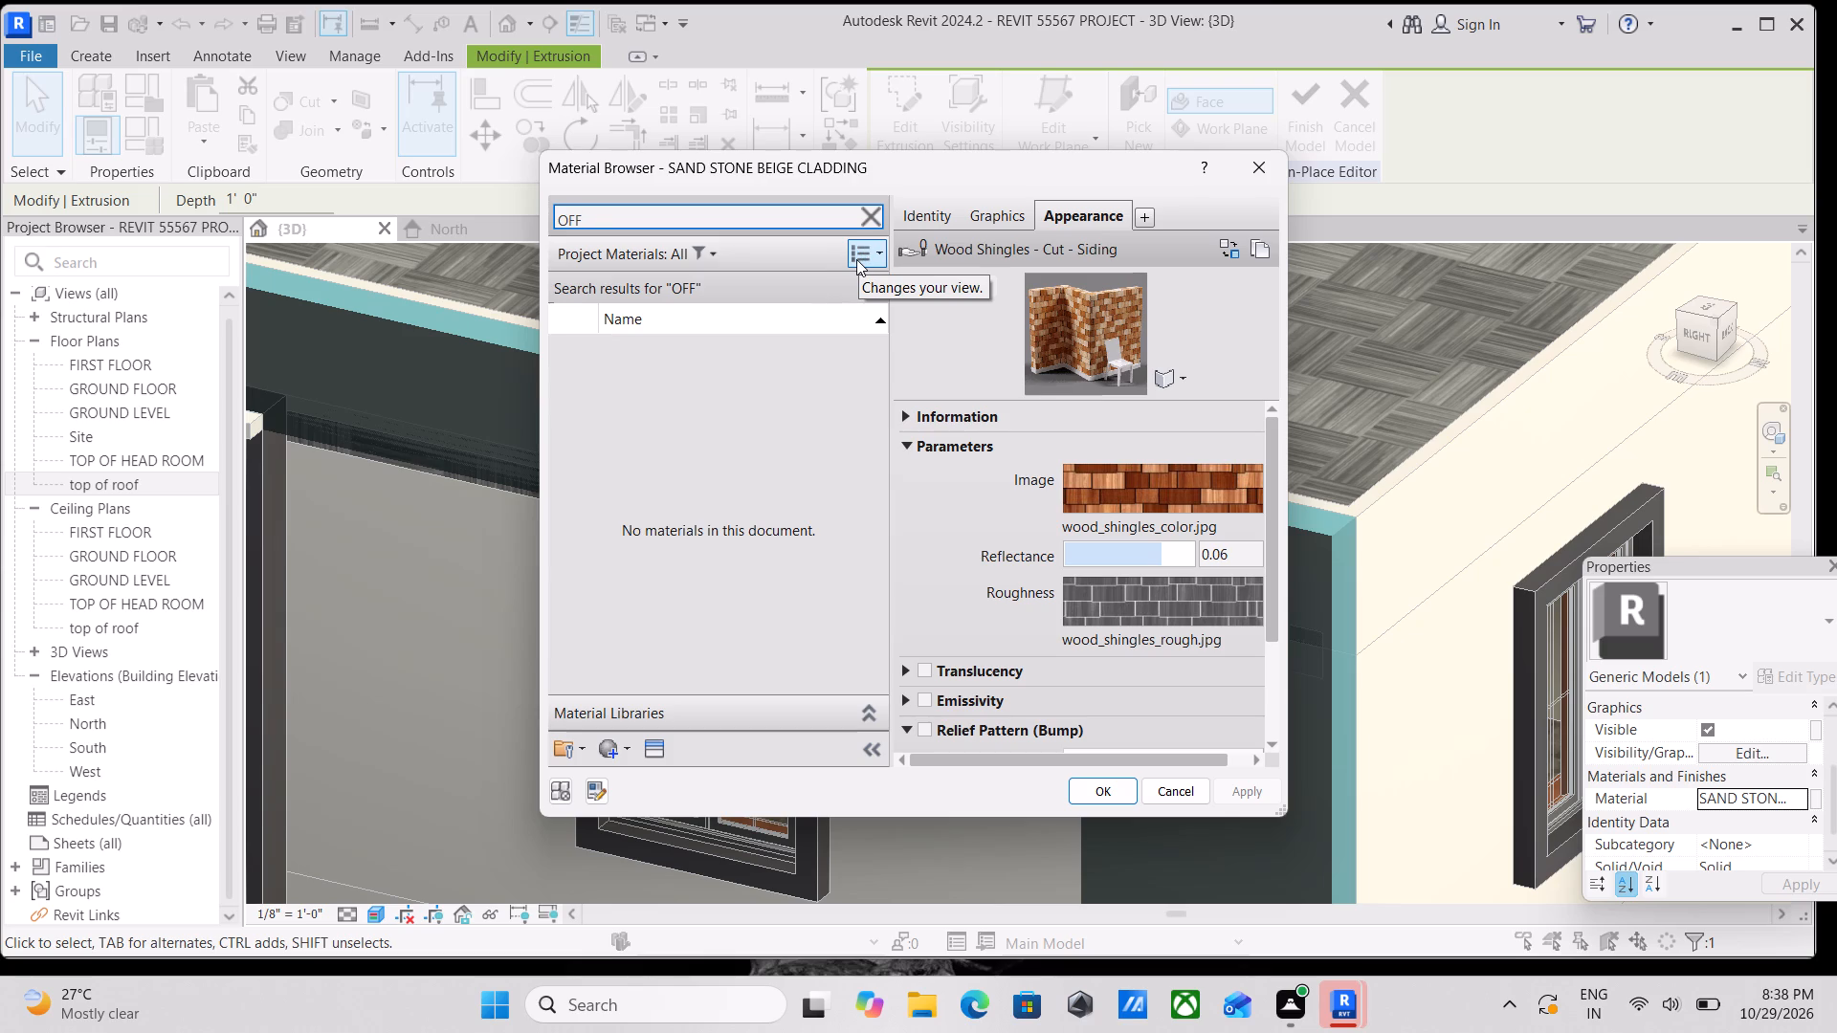
key("BackSpace")
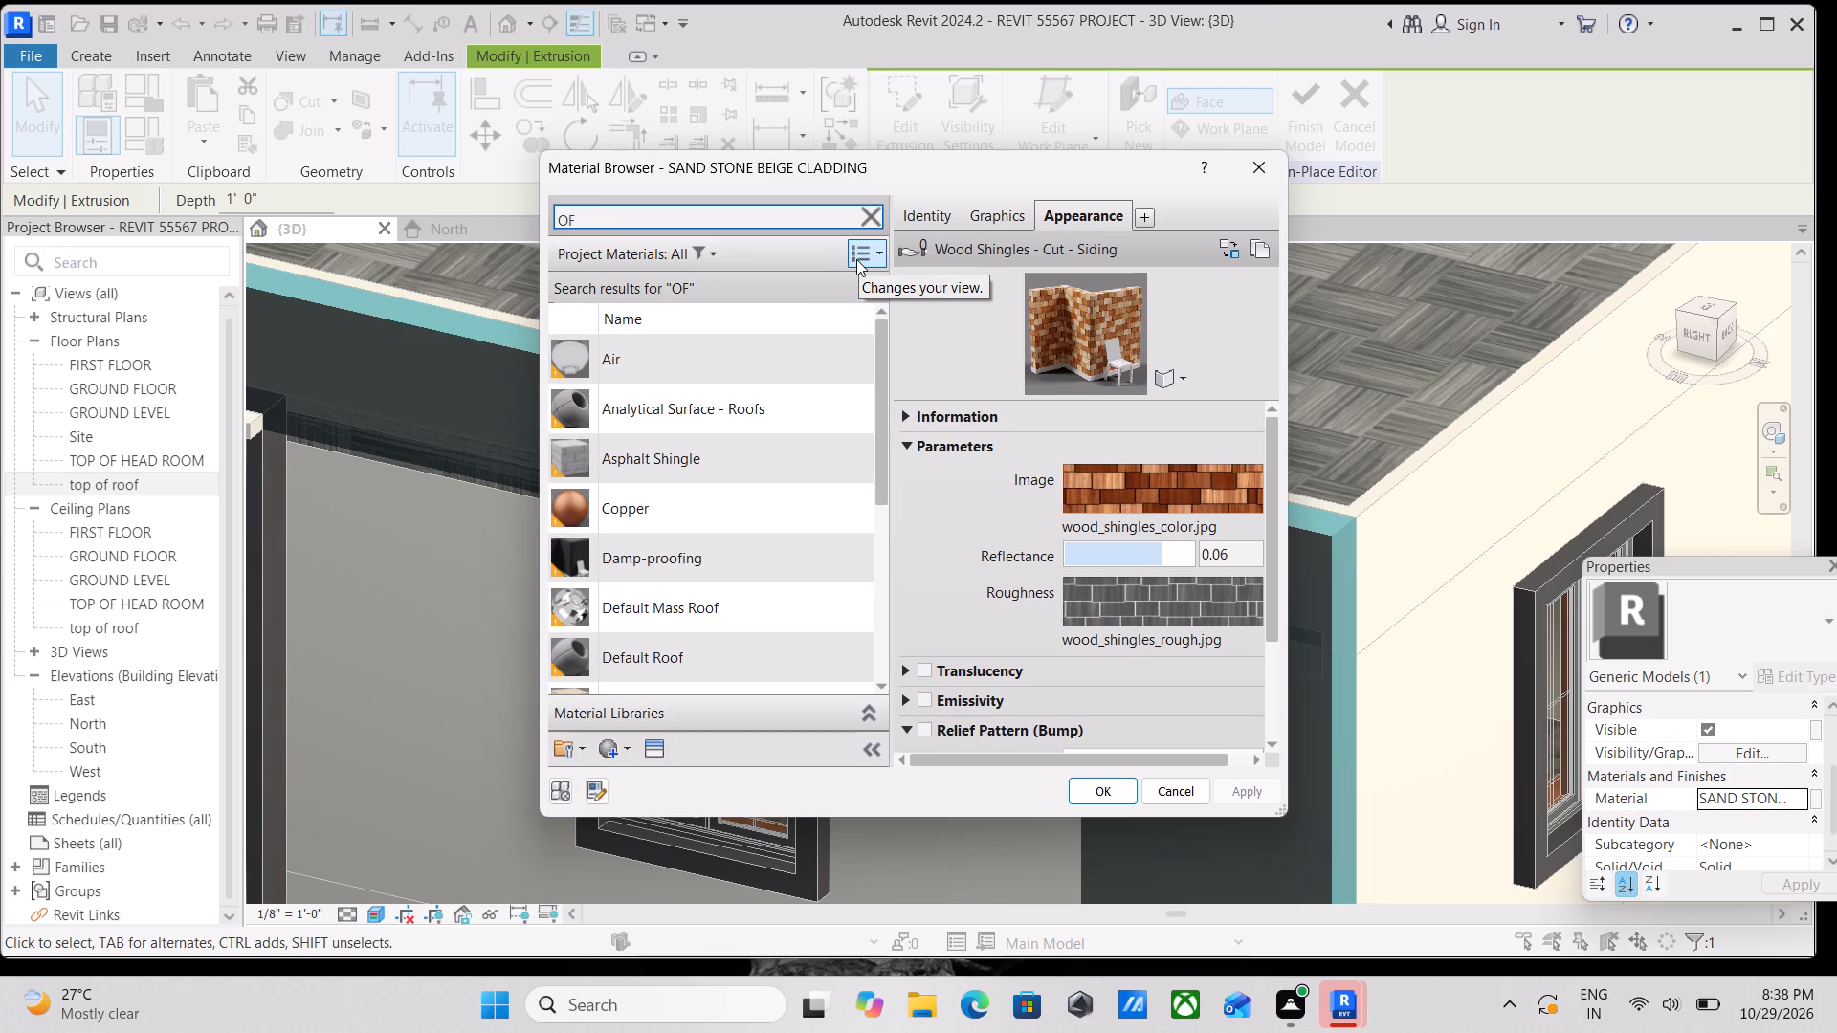
key("f")
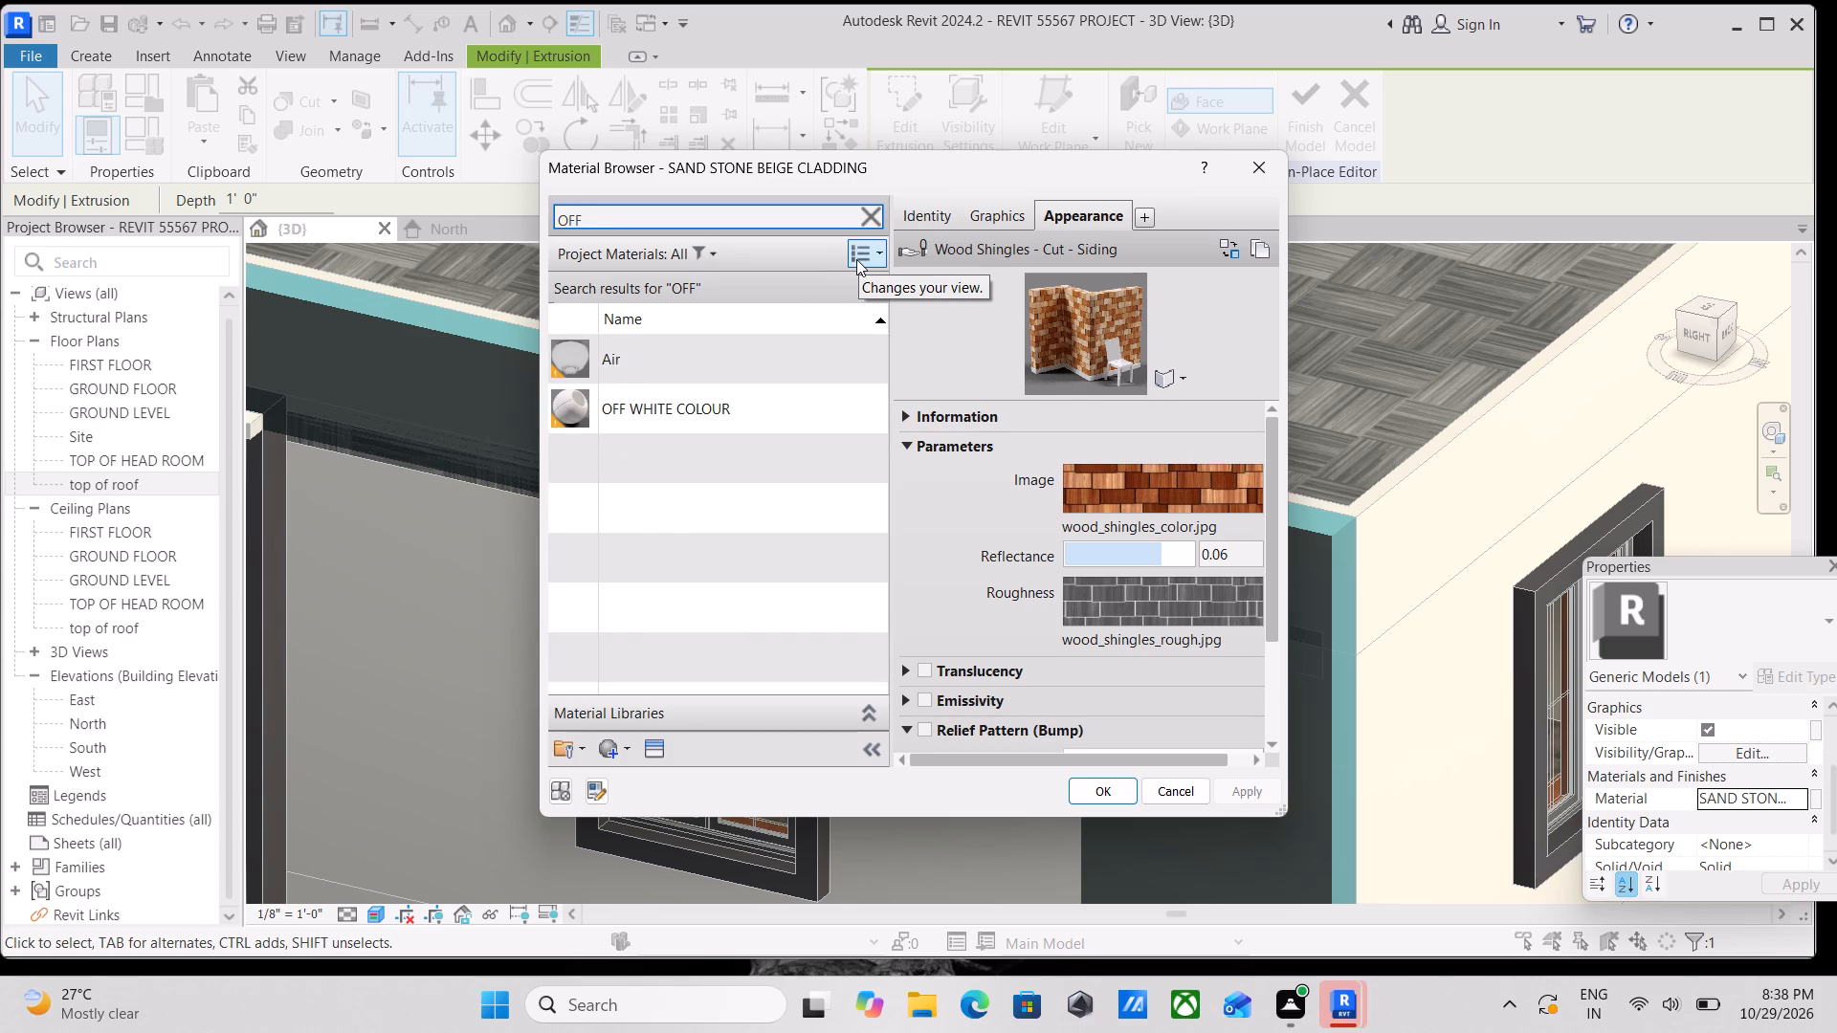
double_click(637, 411)
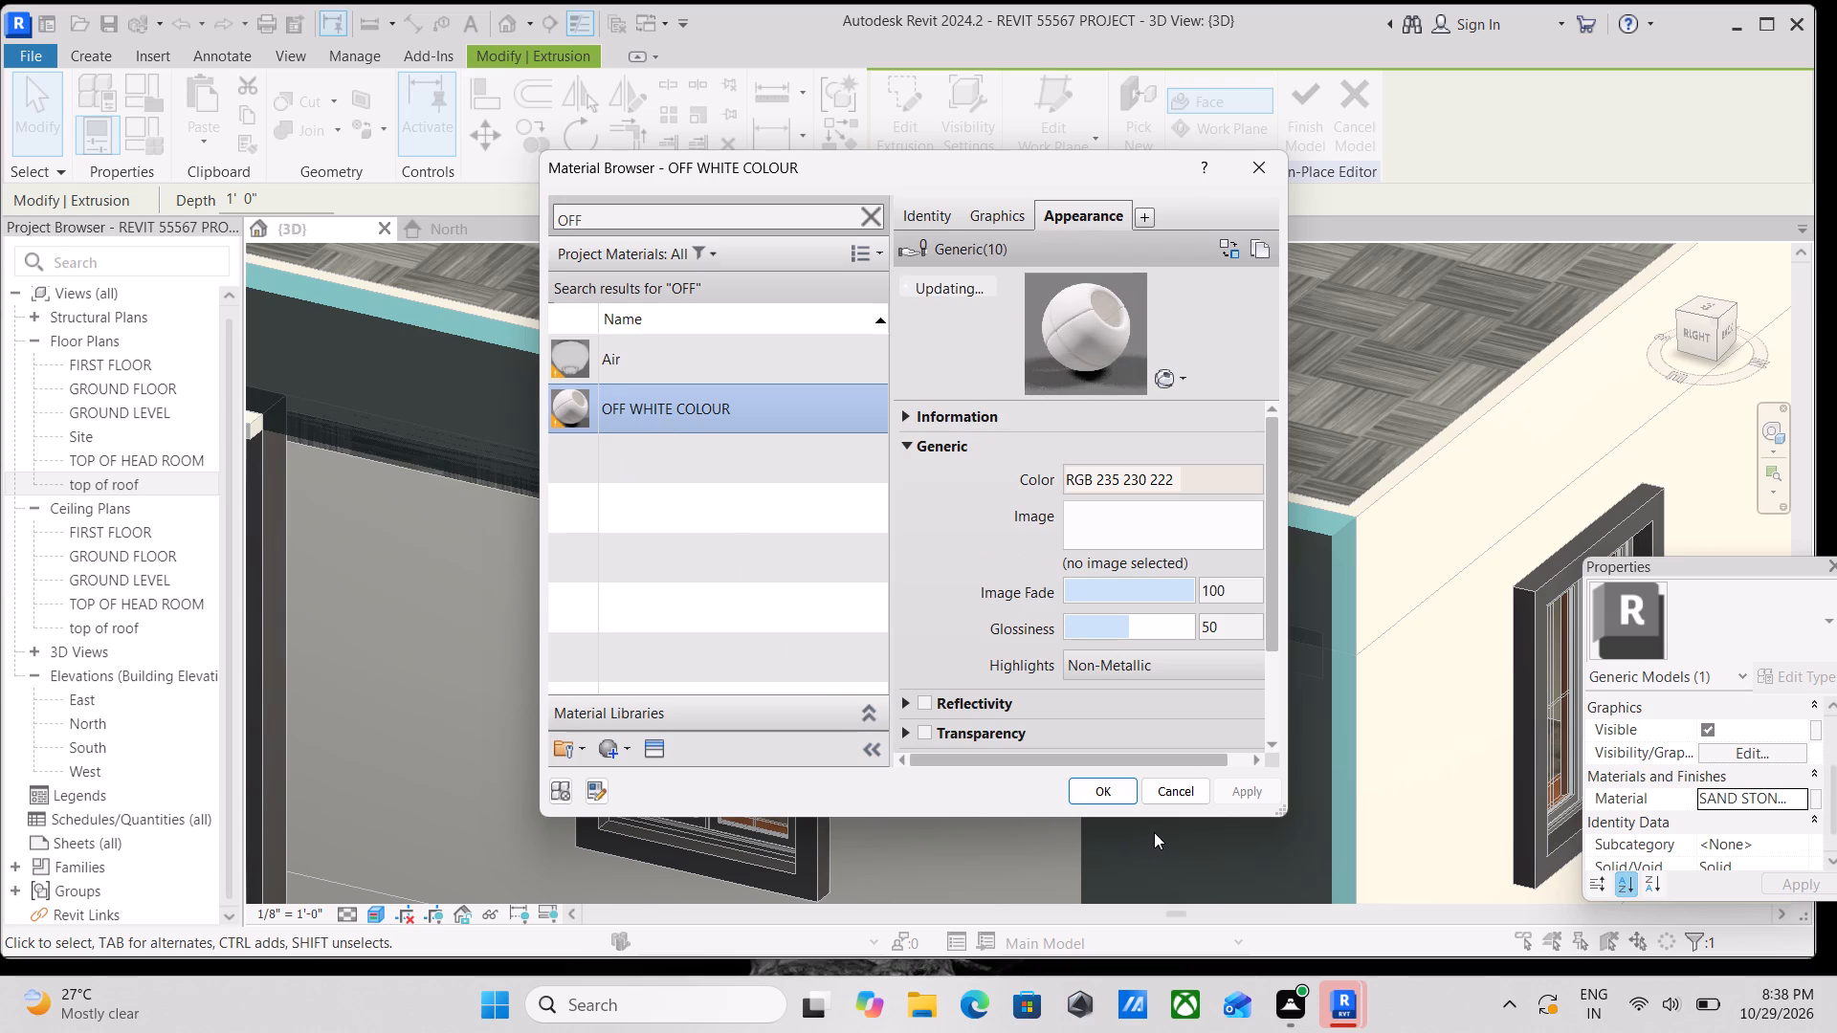
left_click(663, 406)
left_click(1111, 789)
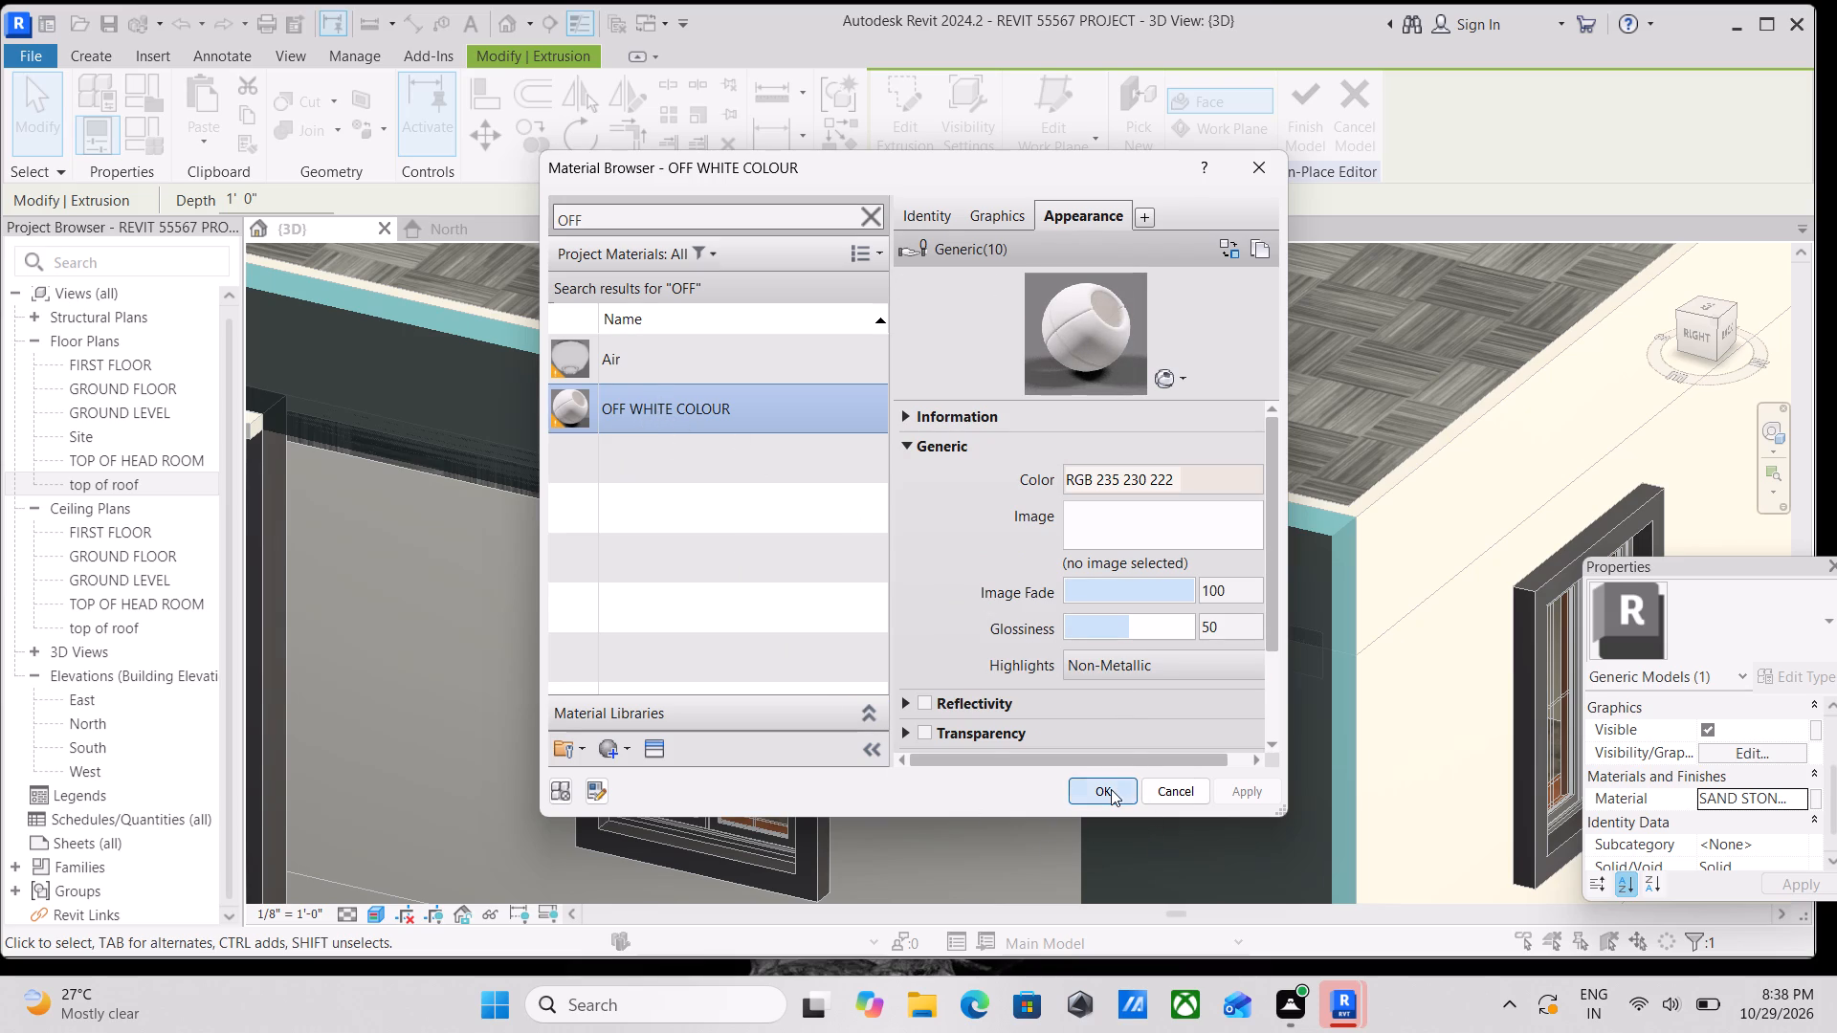
scroll(1096, 747, "down", 2)
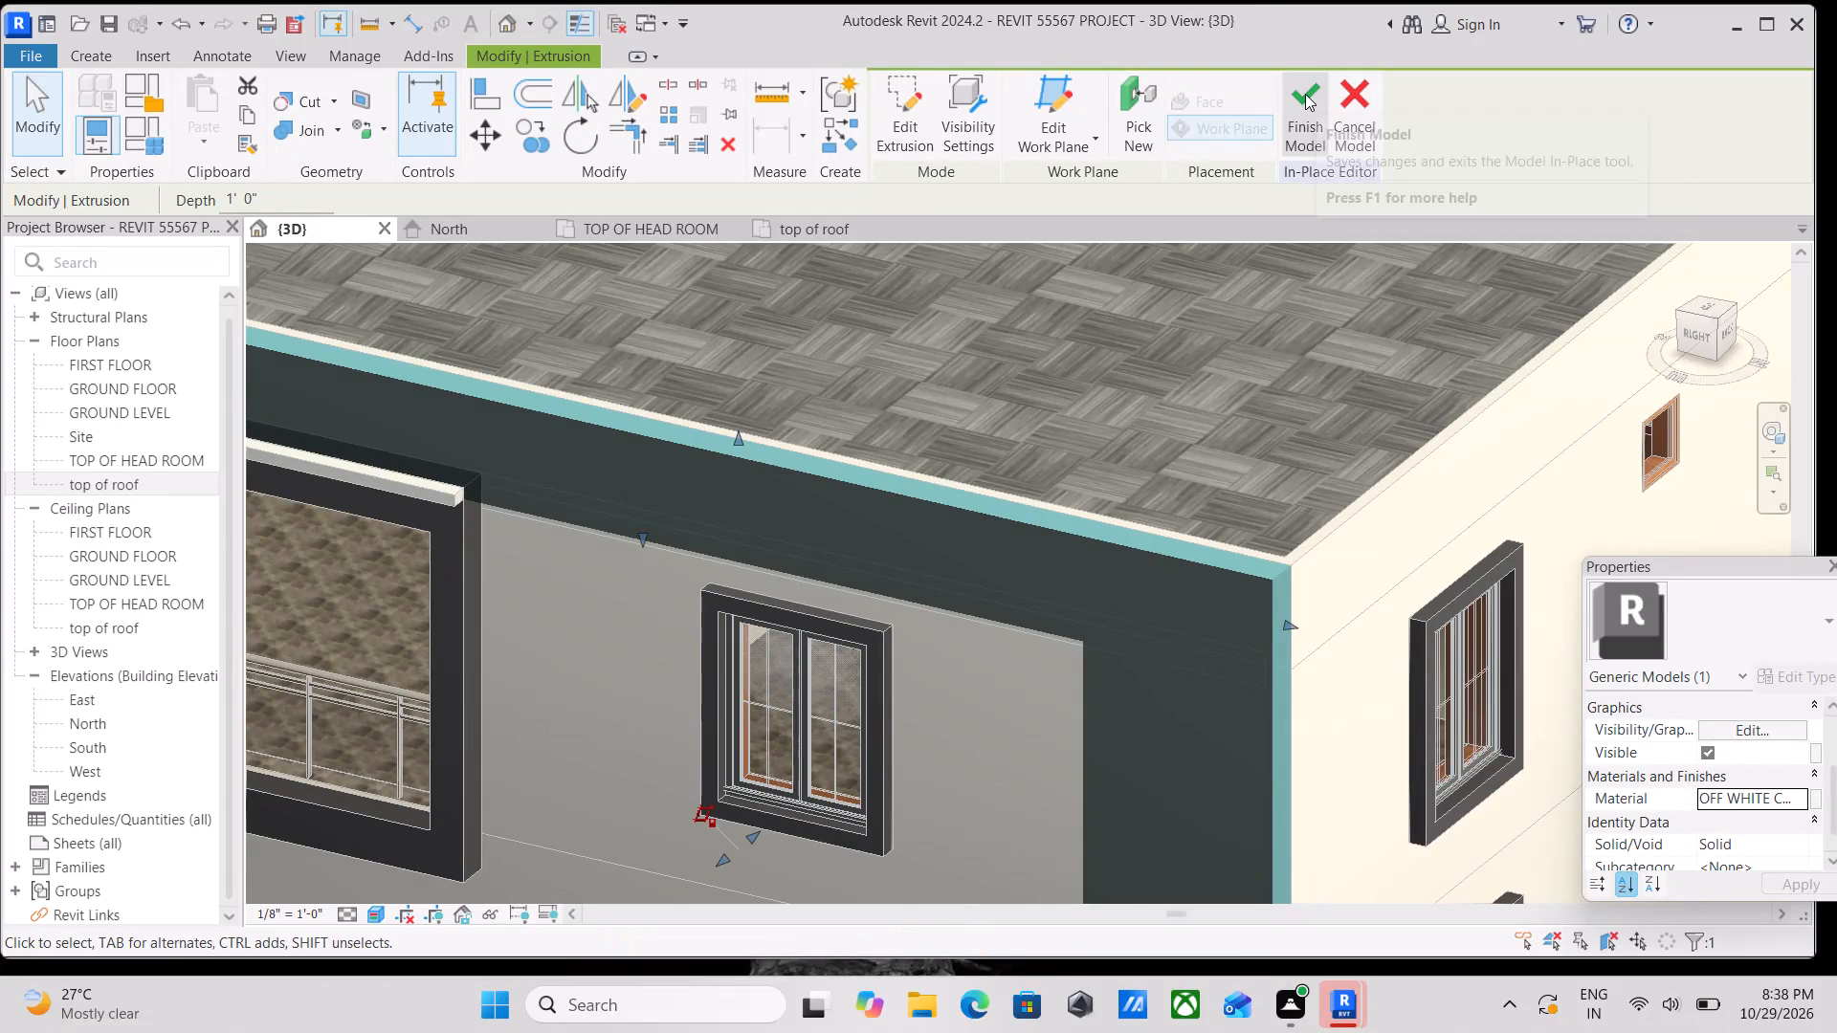
left_click(1302, 96)
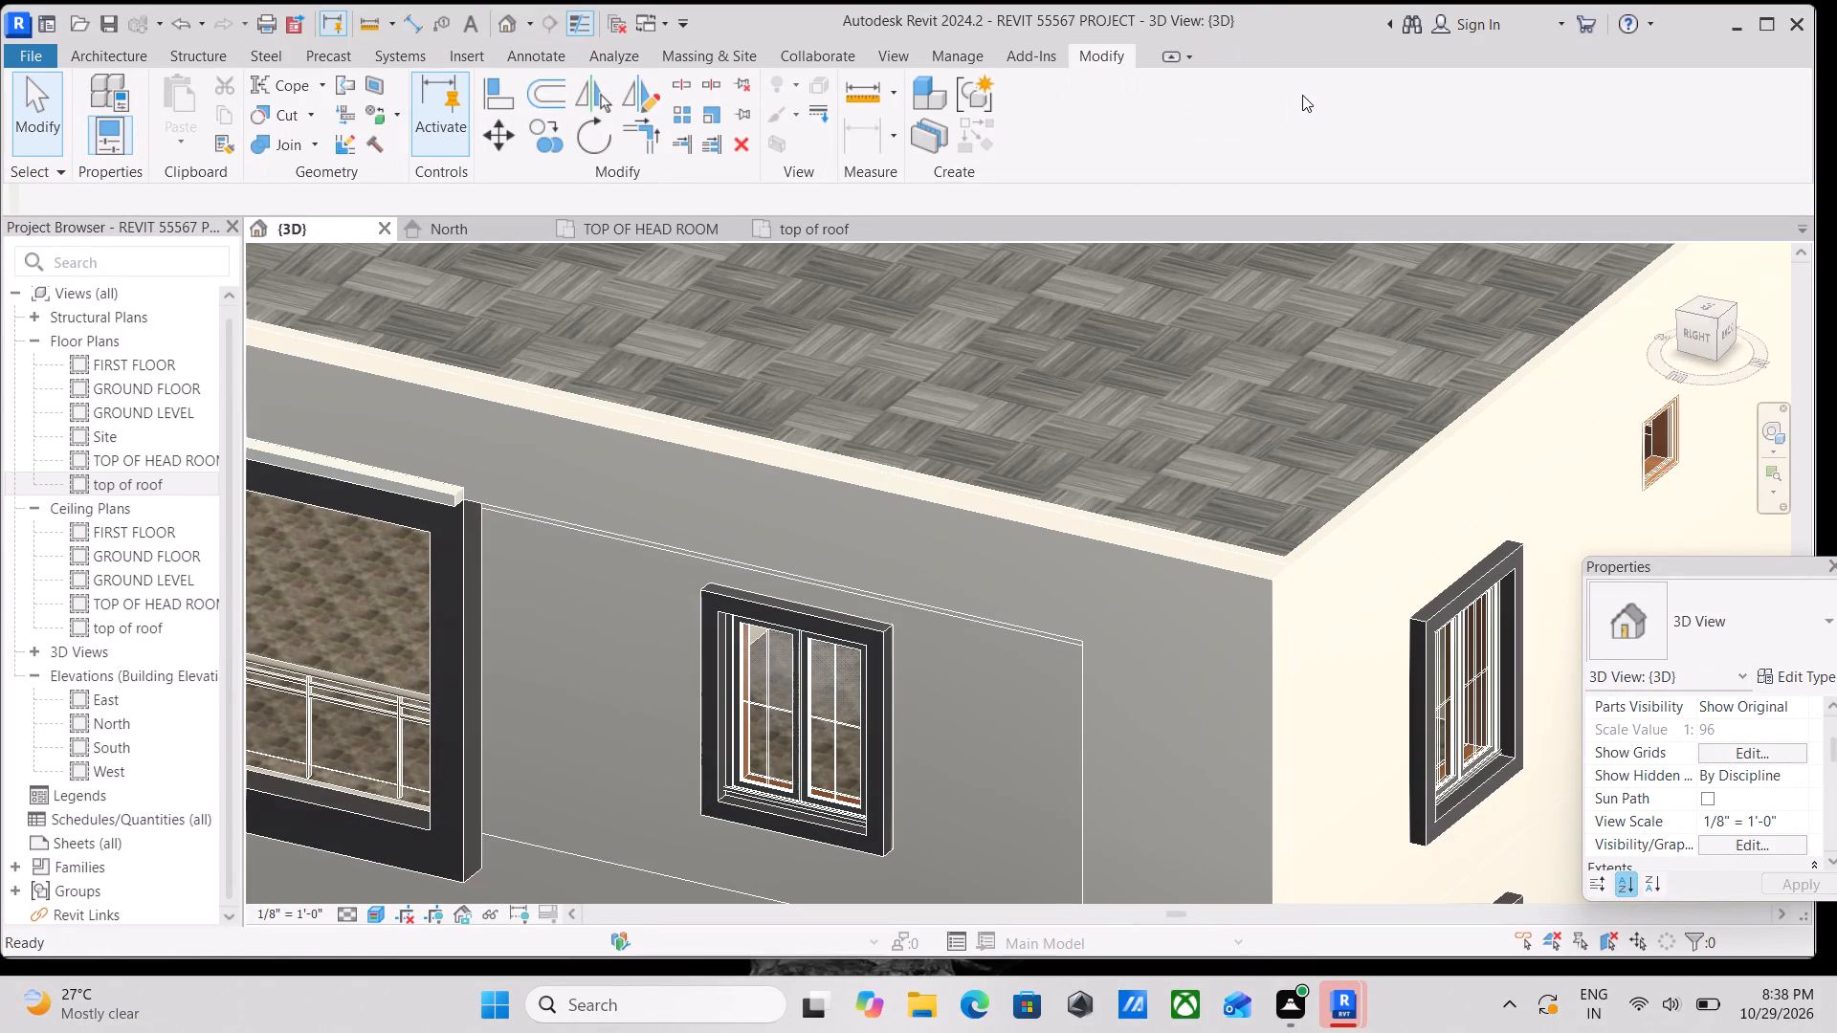
Examine the L-shaped parapet from several angles, especially its underside where it meets the wall above the upper window and balcony frame.
scroll(1080, 121, "down", 2)
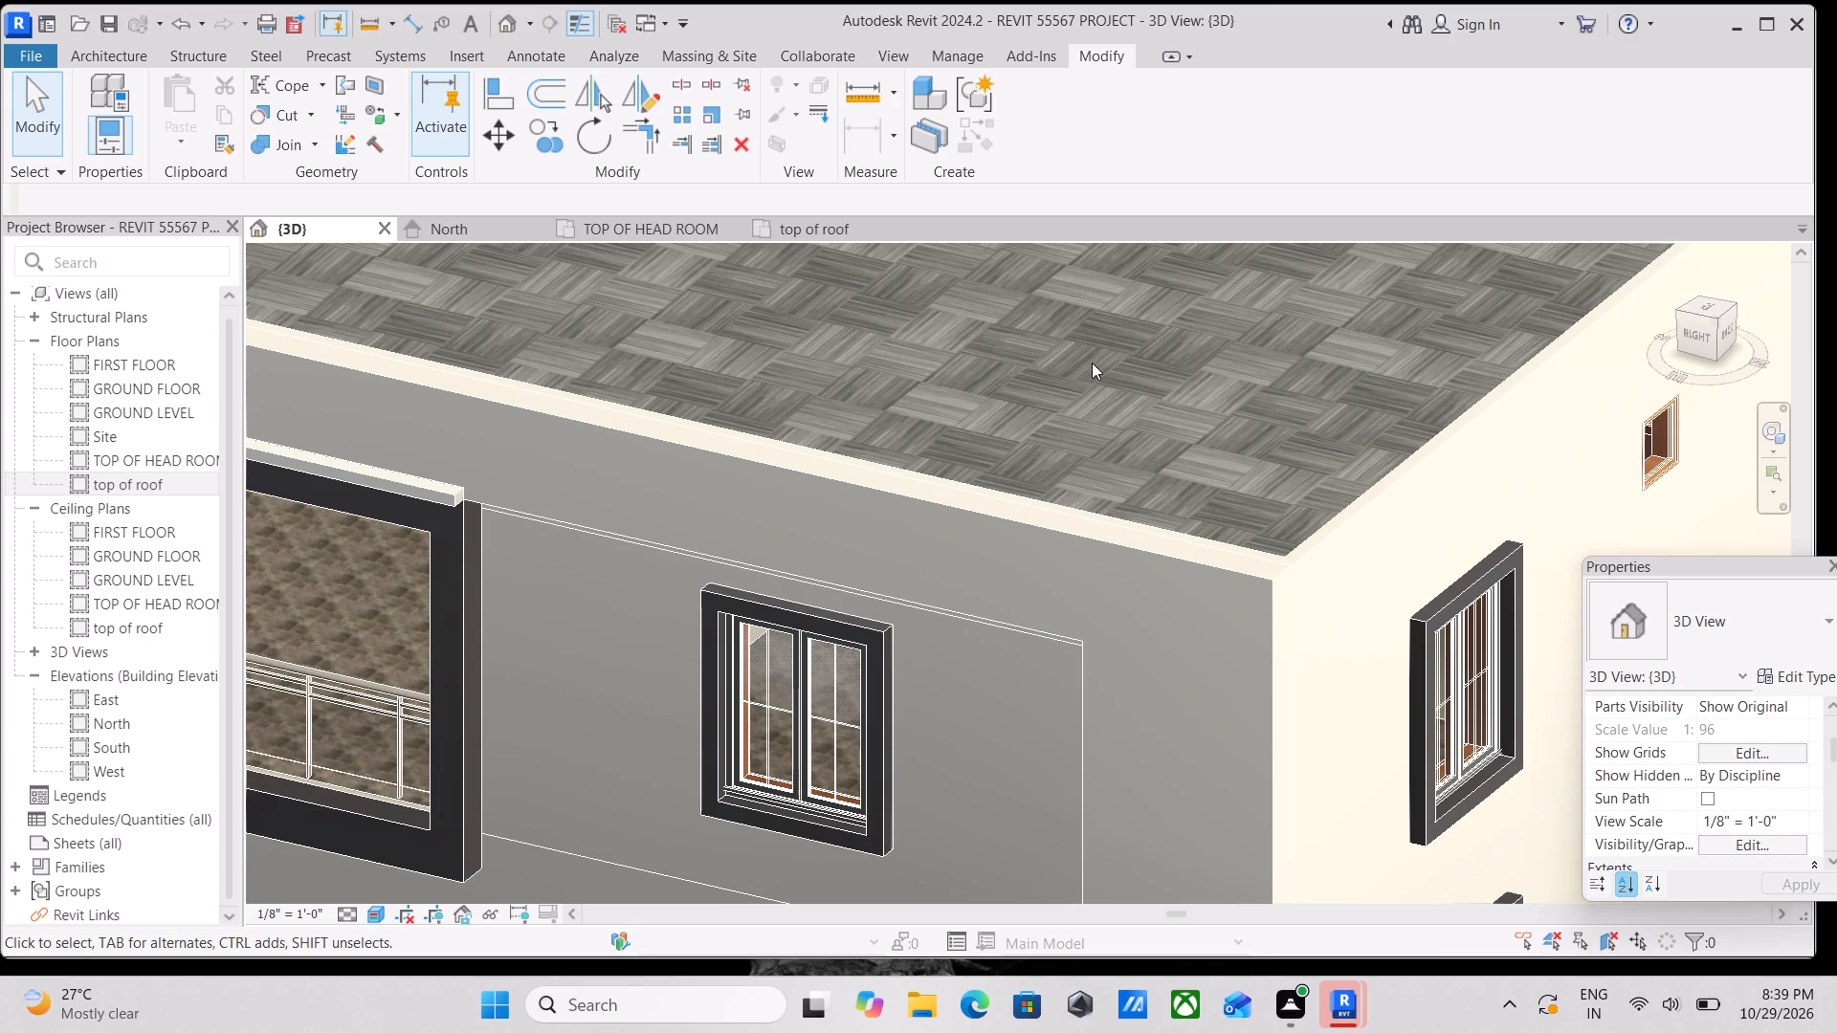
scroll(1135, 263, "down", 3)
scroll(1068, 498, "down", 1)
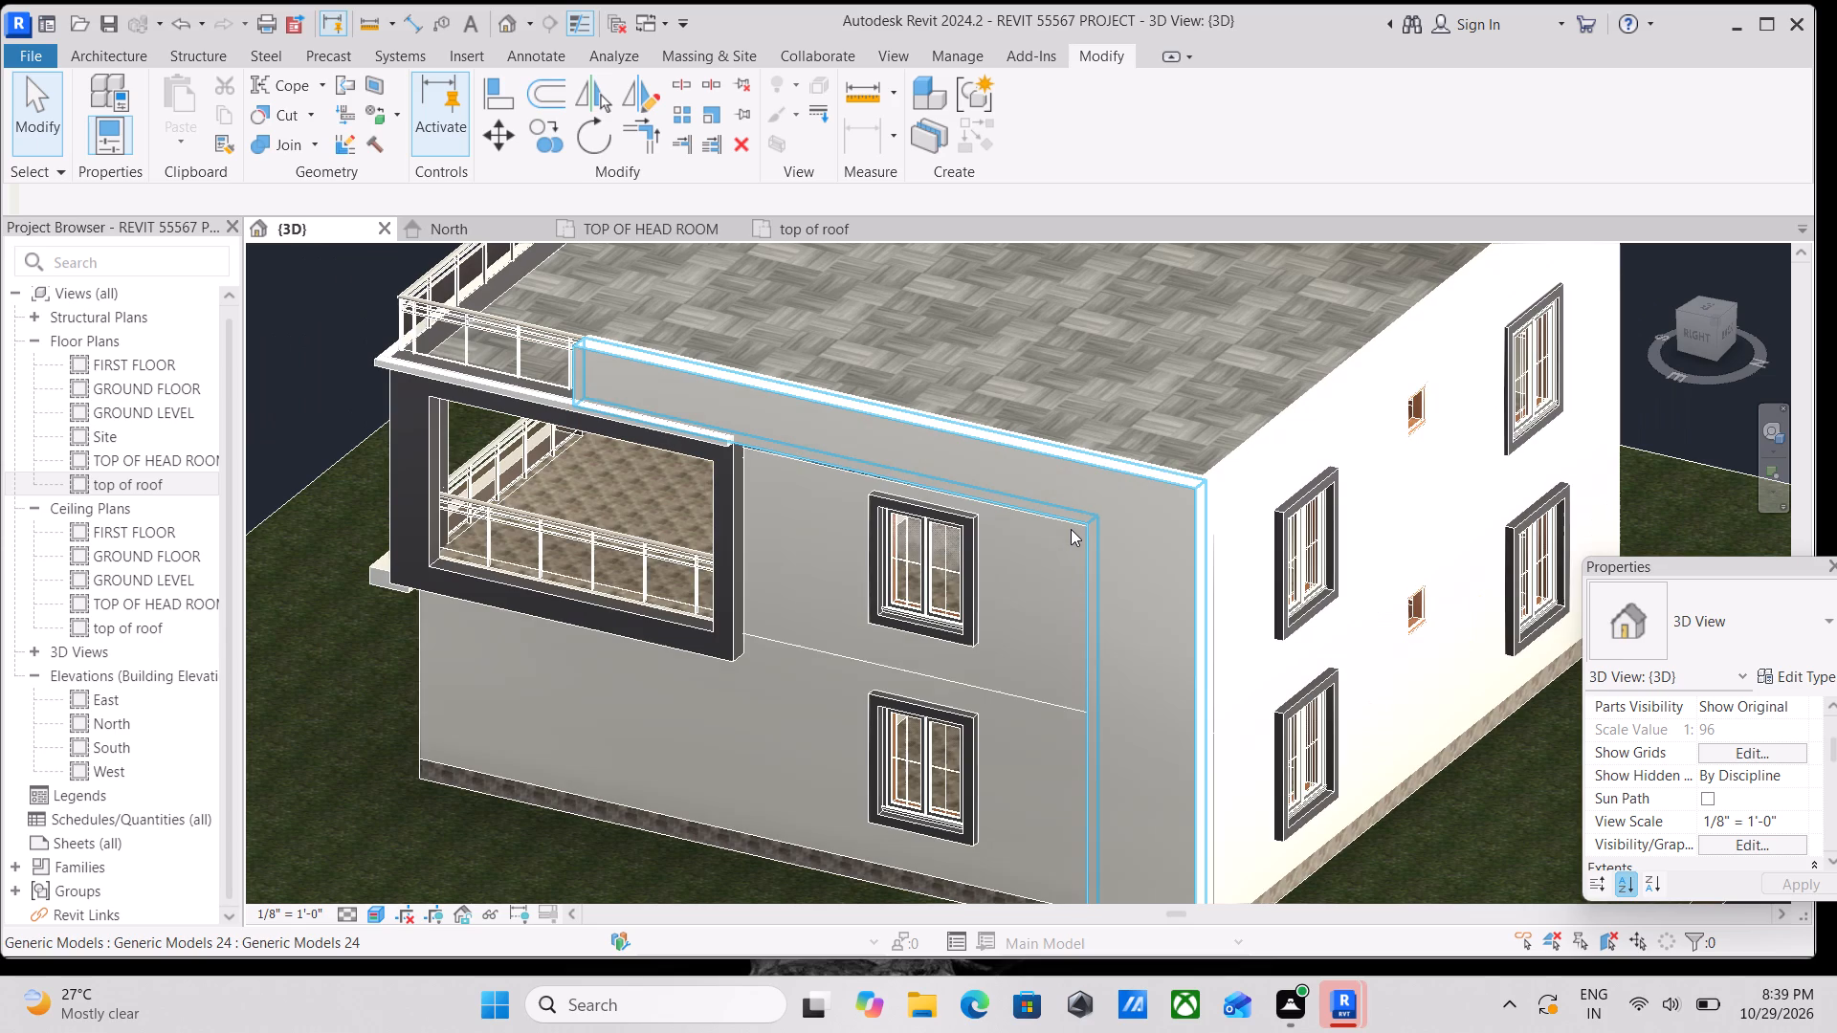
middle_click_drag(1071, 529, 1124, 413, "shift")
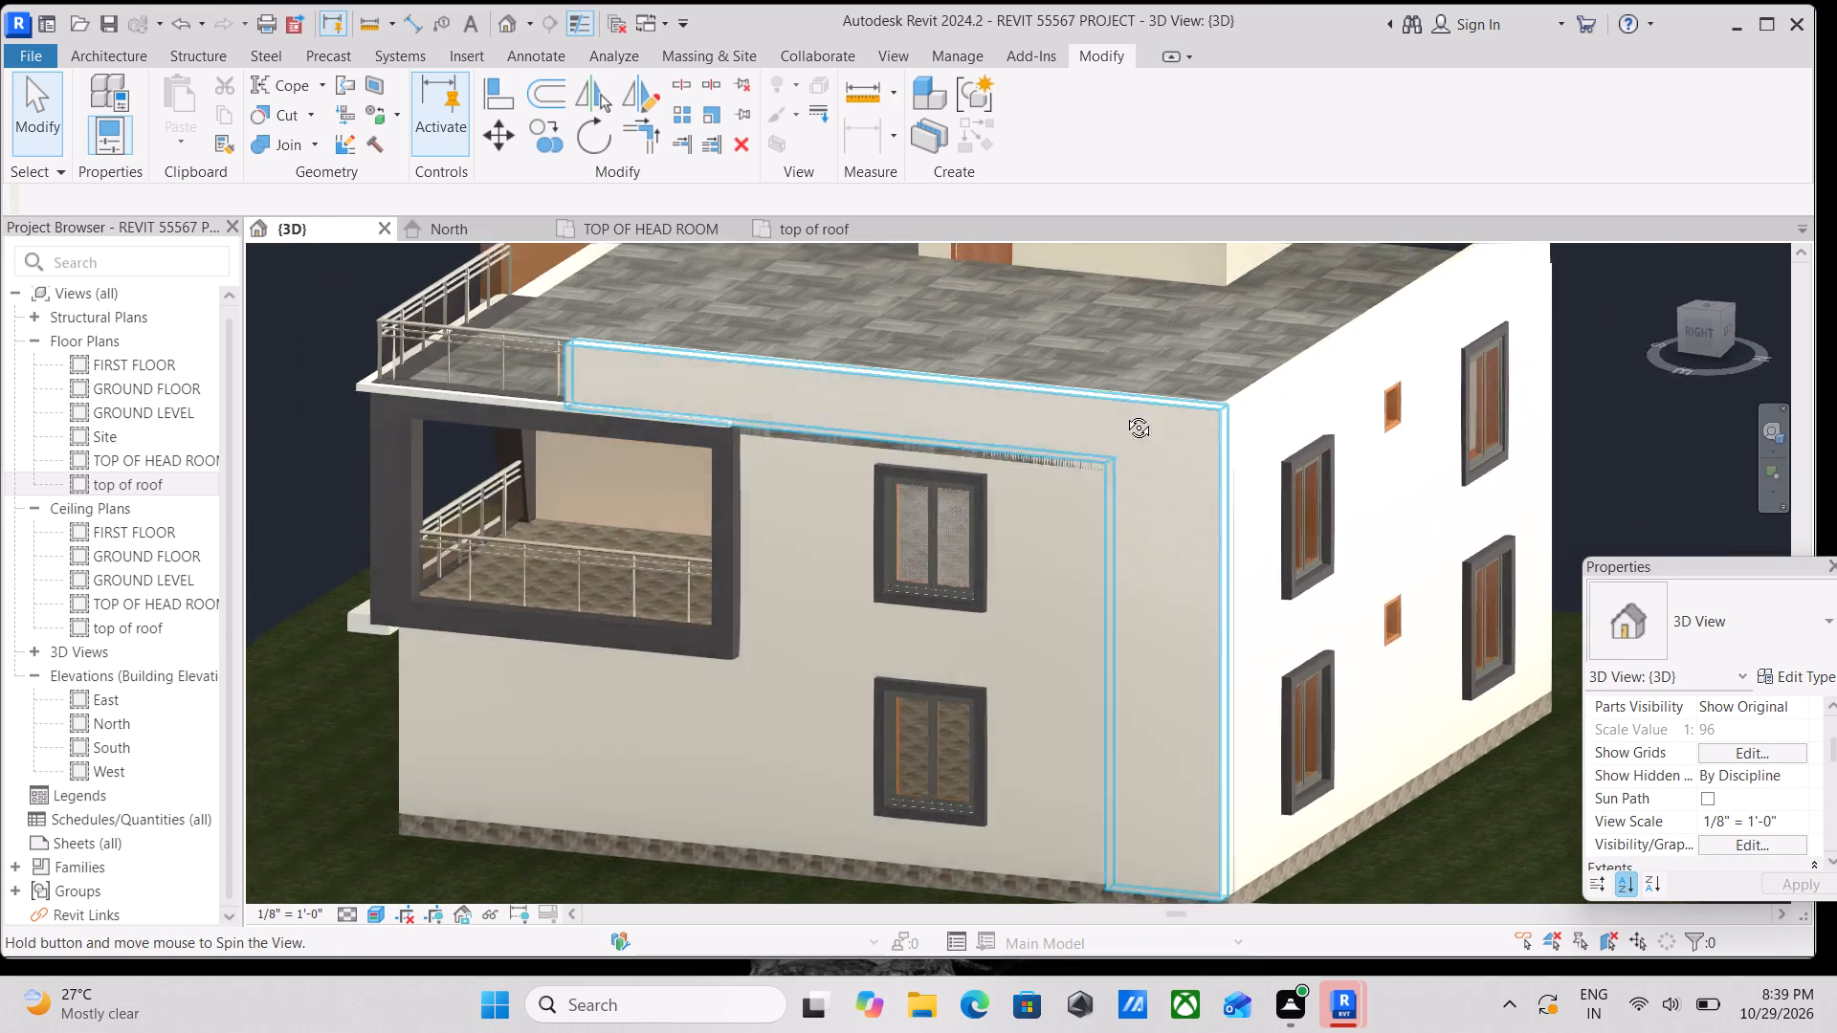
middle_click_drag(1124, 413, 989, 258, "shift")
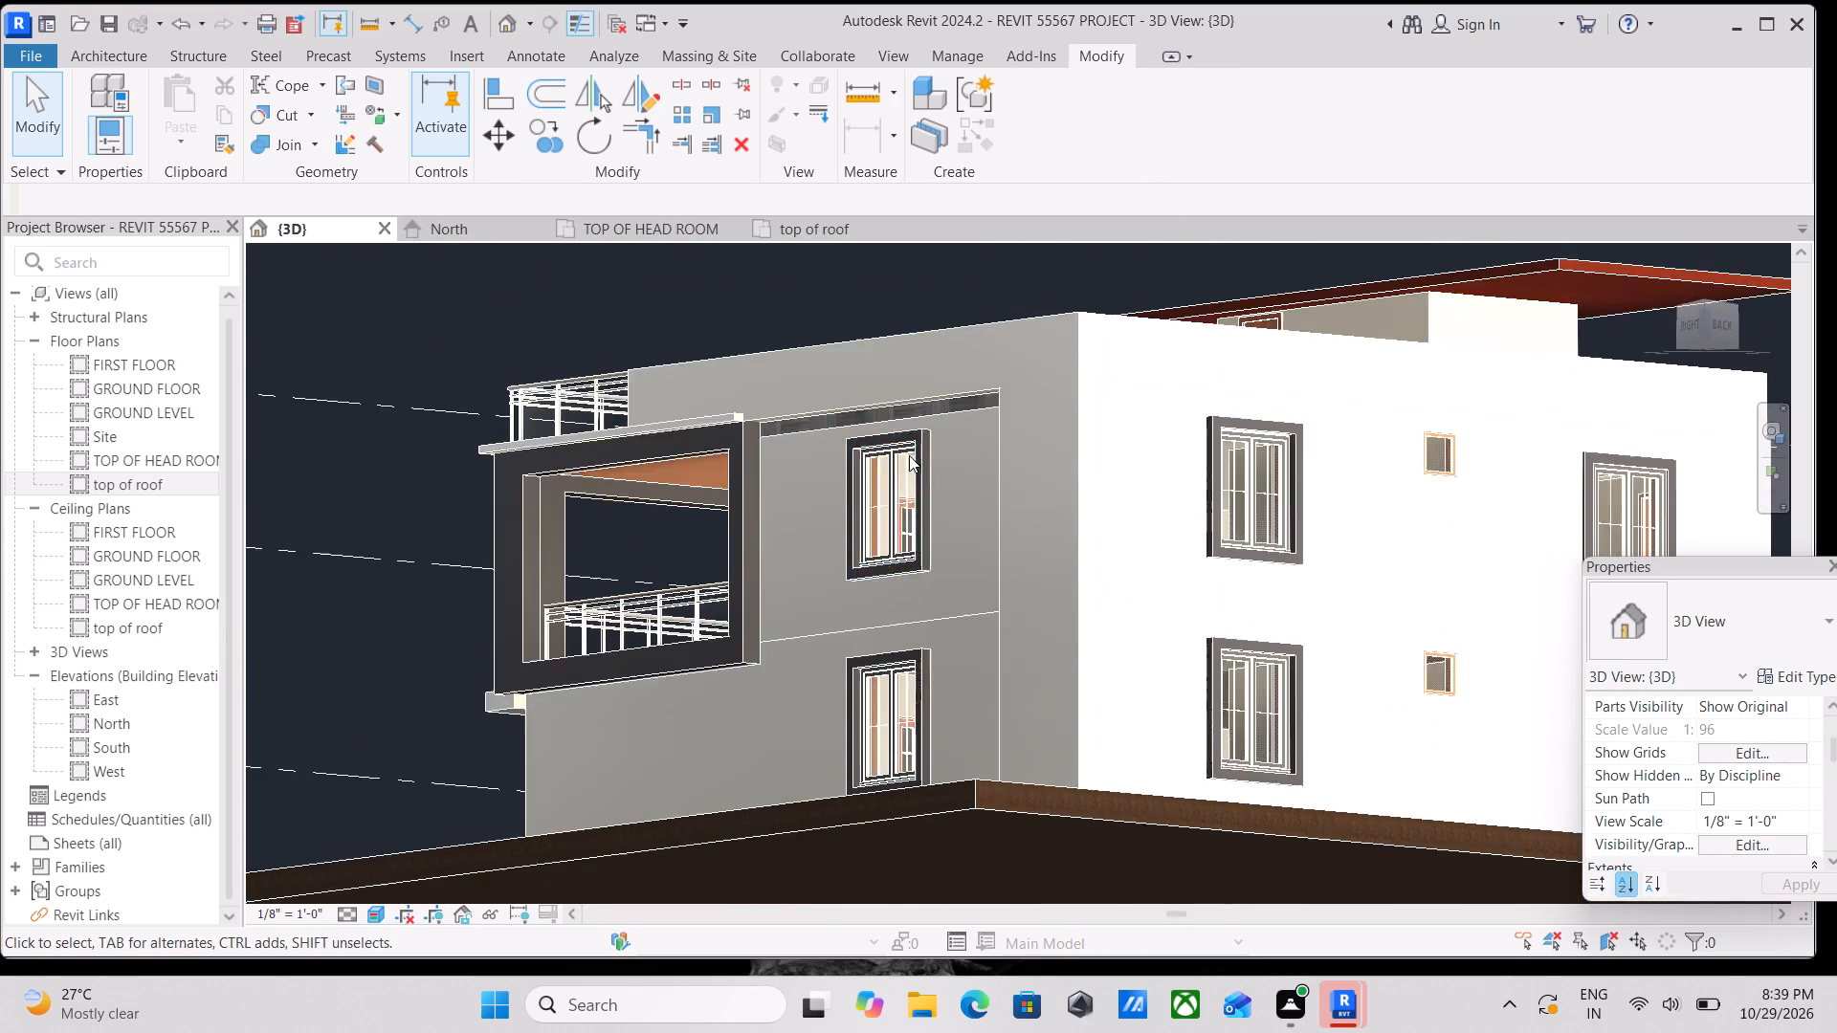
scroll(892, 471, "up", 3)
scroll(794, 483, "up", 2)
middle_click_drag(802, 490, 922, 598)
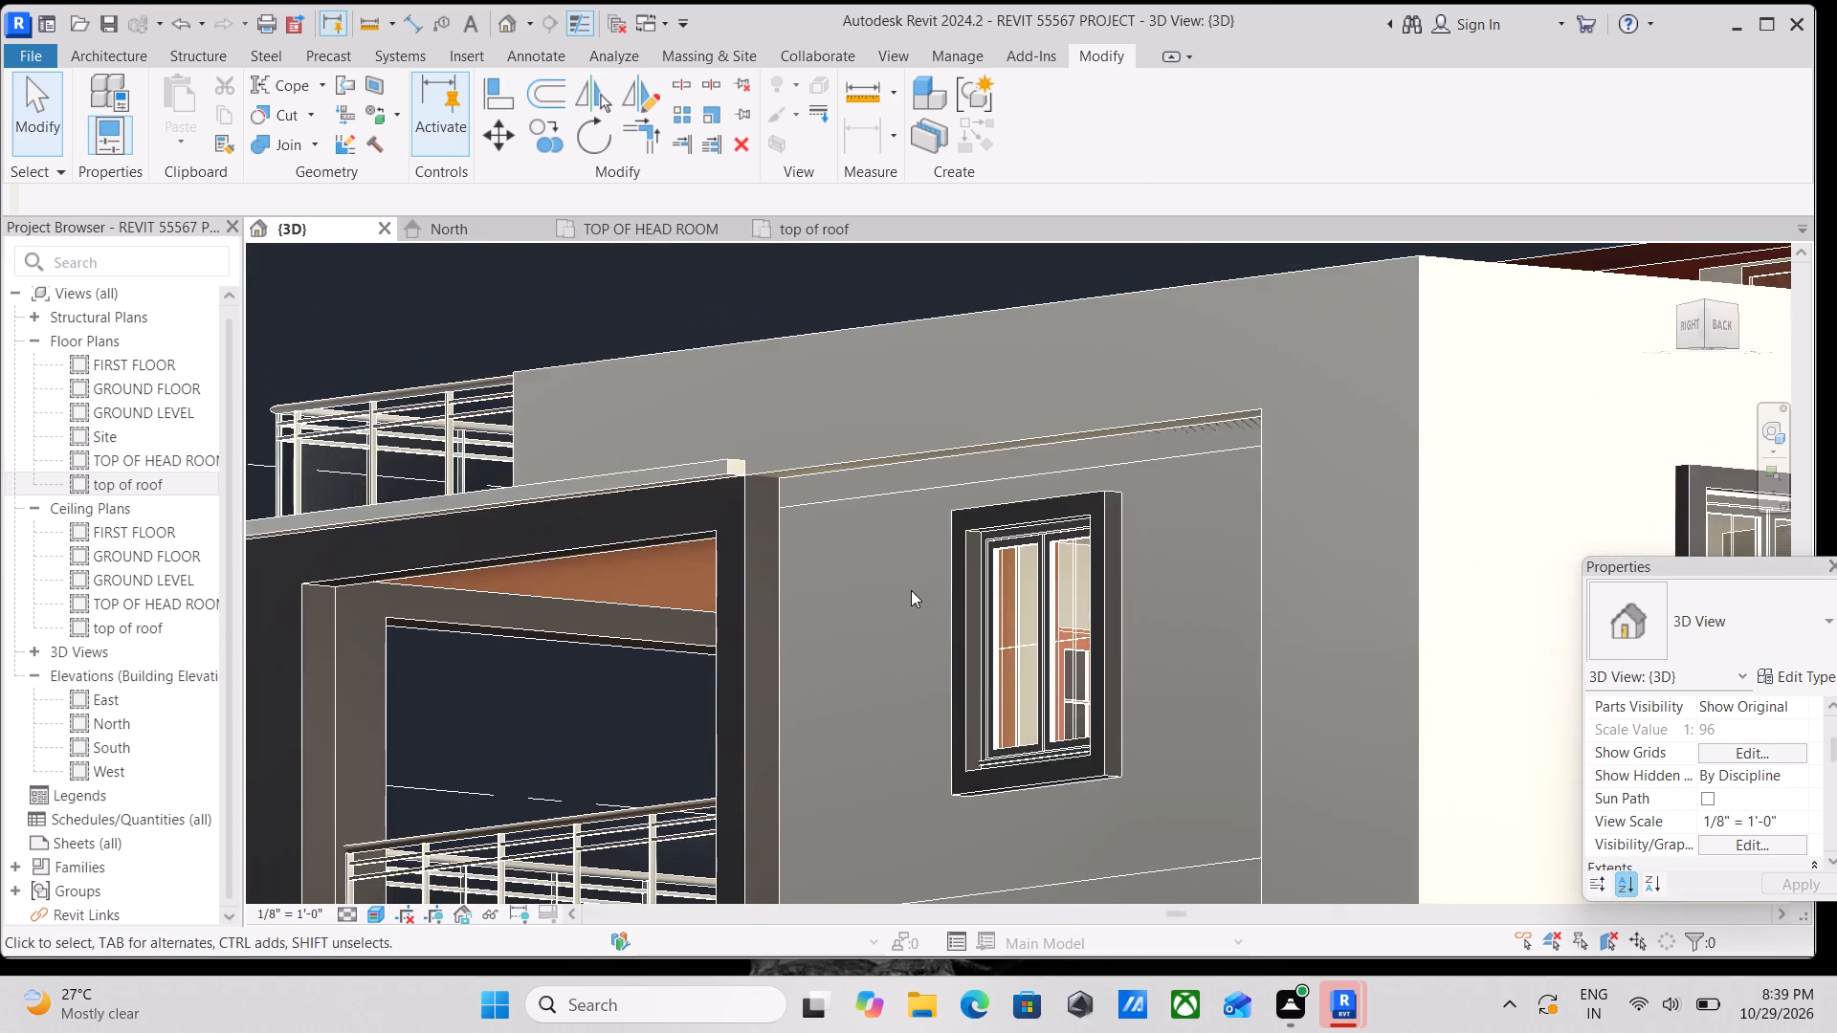
scroll(911, 590, "up", 3)
scroll(911, 587, "down", 2)
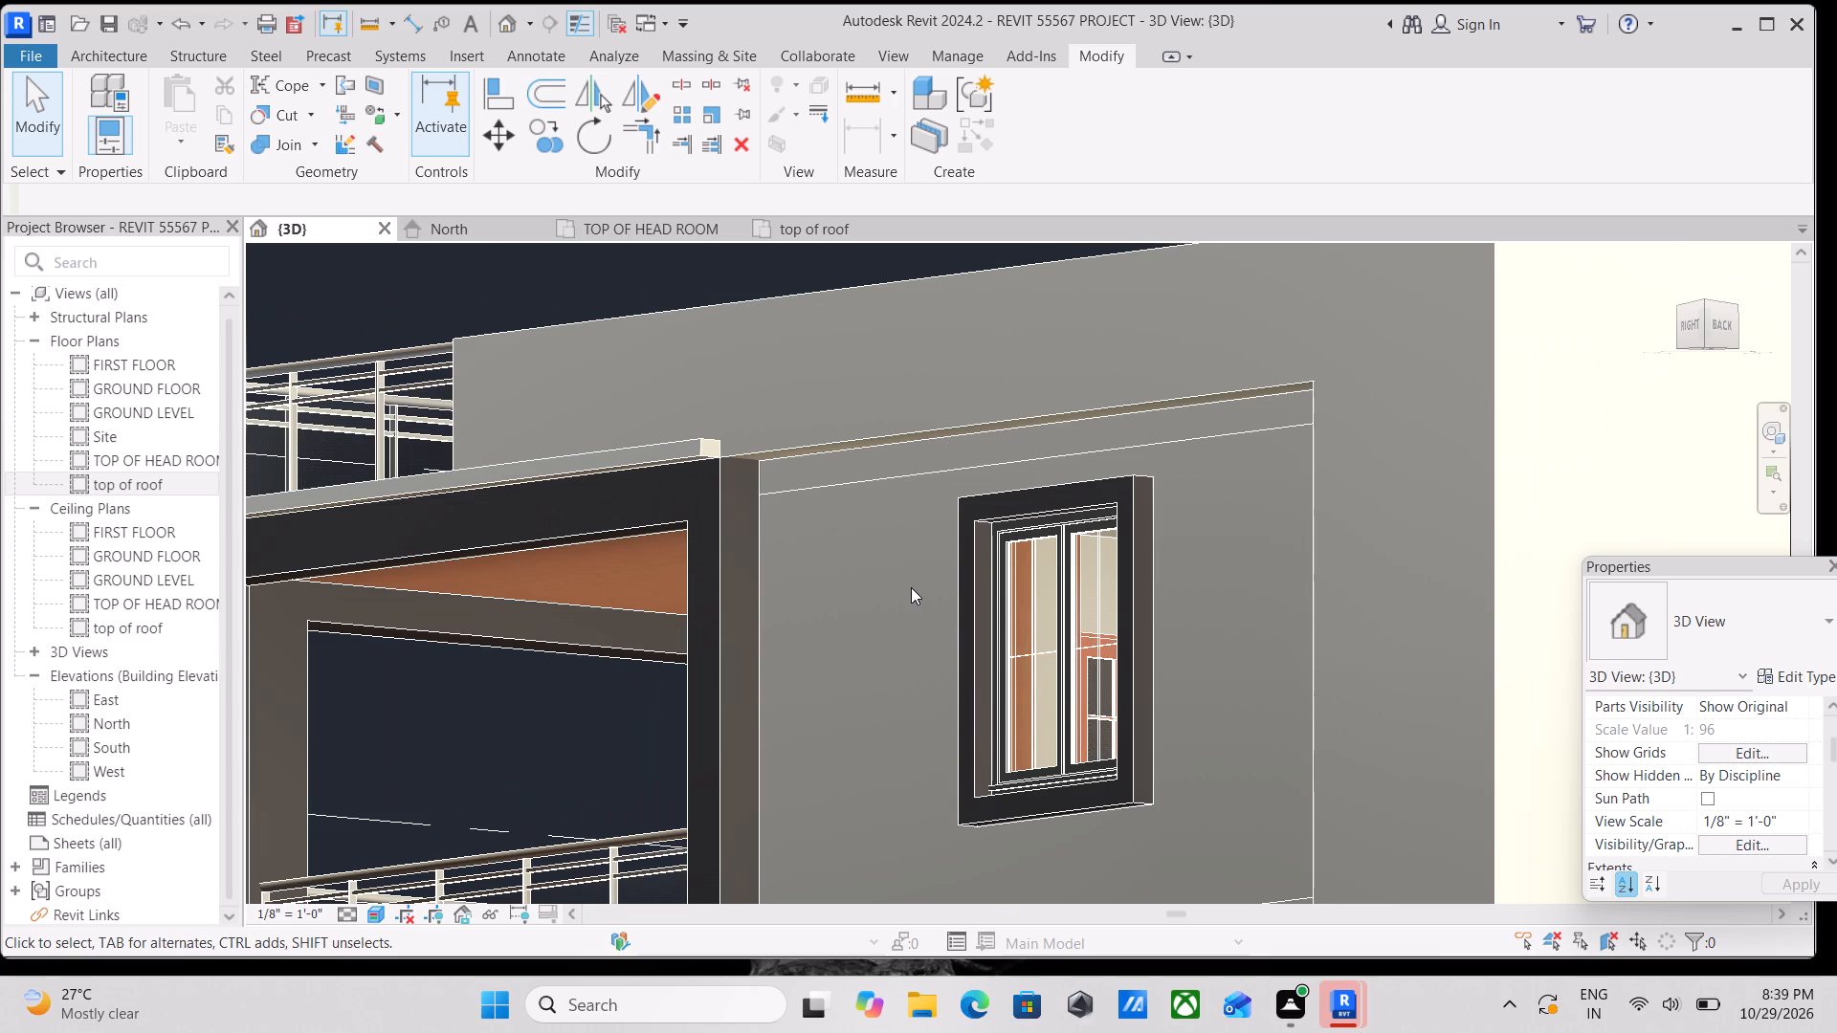
scroll(905, 490, "up", 4)
scroll(918, 497, "down", 1)
middle_click_drag(918, 497, 863, 360, "shift")
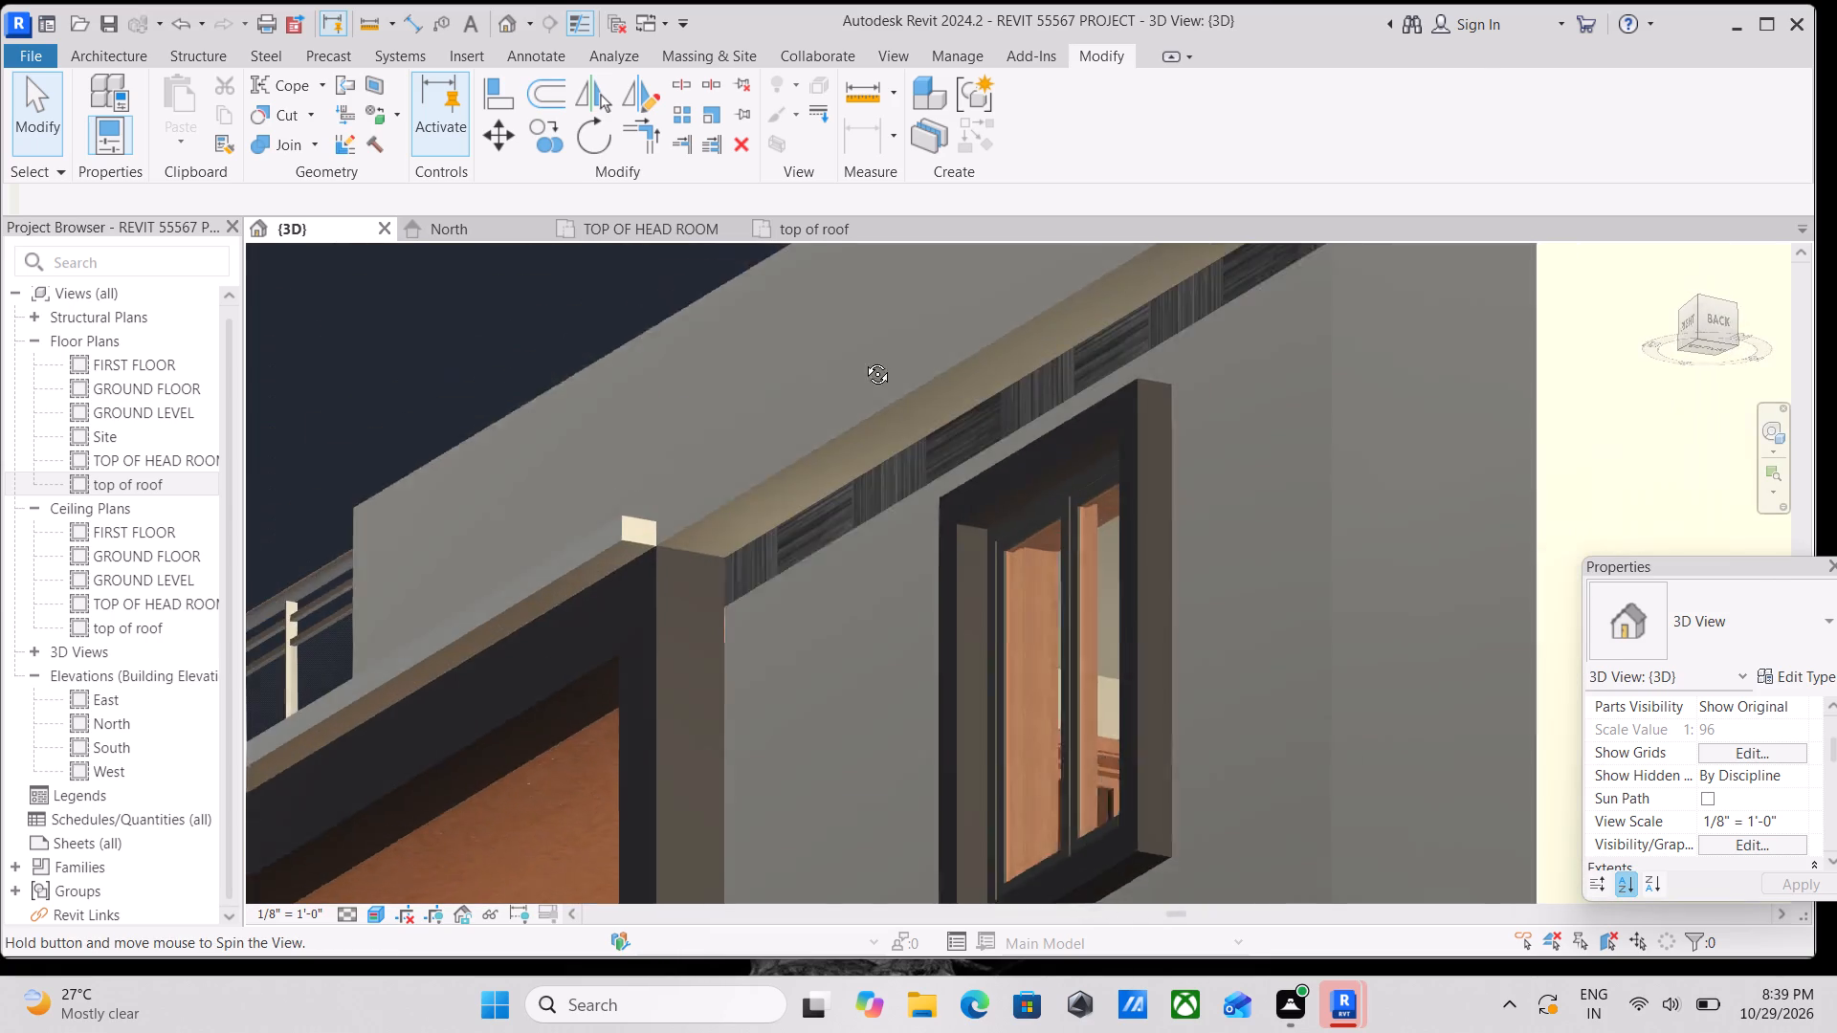
middle_click_drag(863, 360, 861, 359, "shift")
middle_click_drag(853, 452, 934, 522)
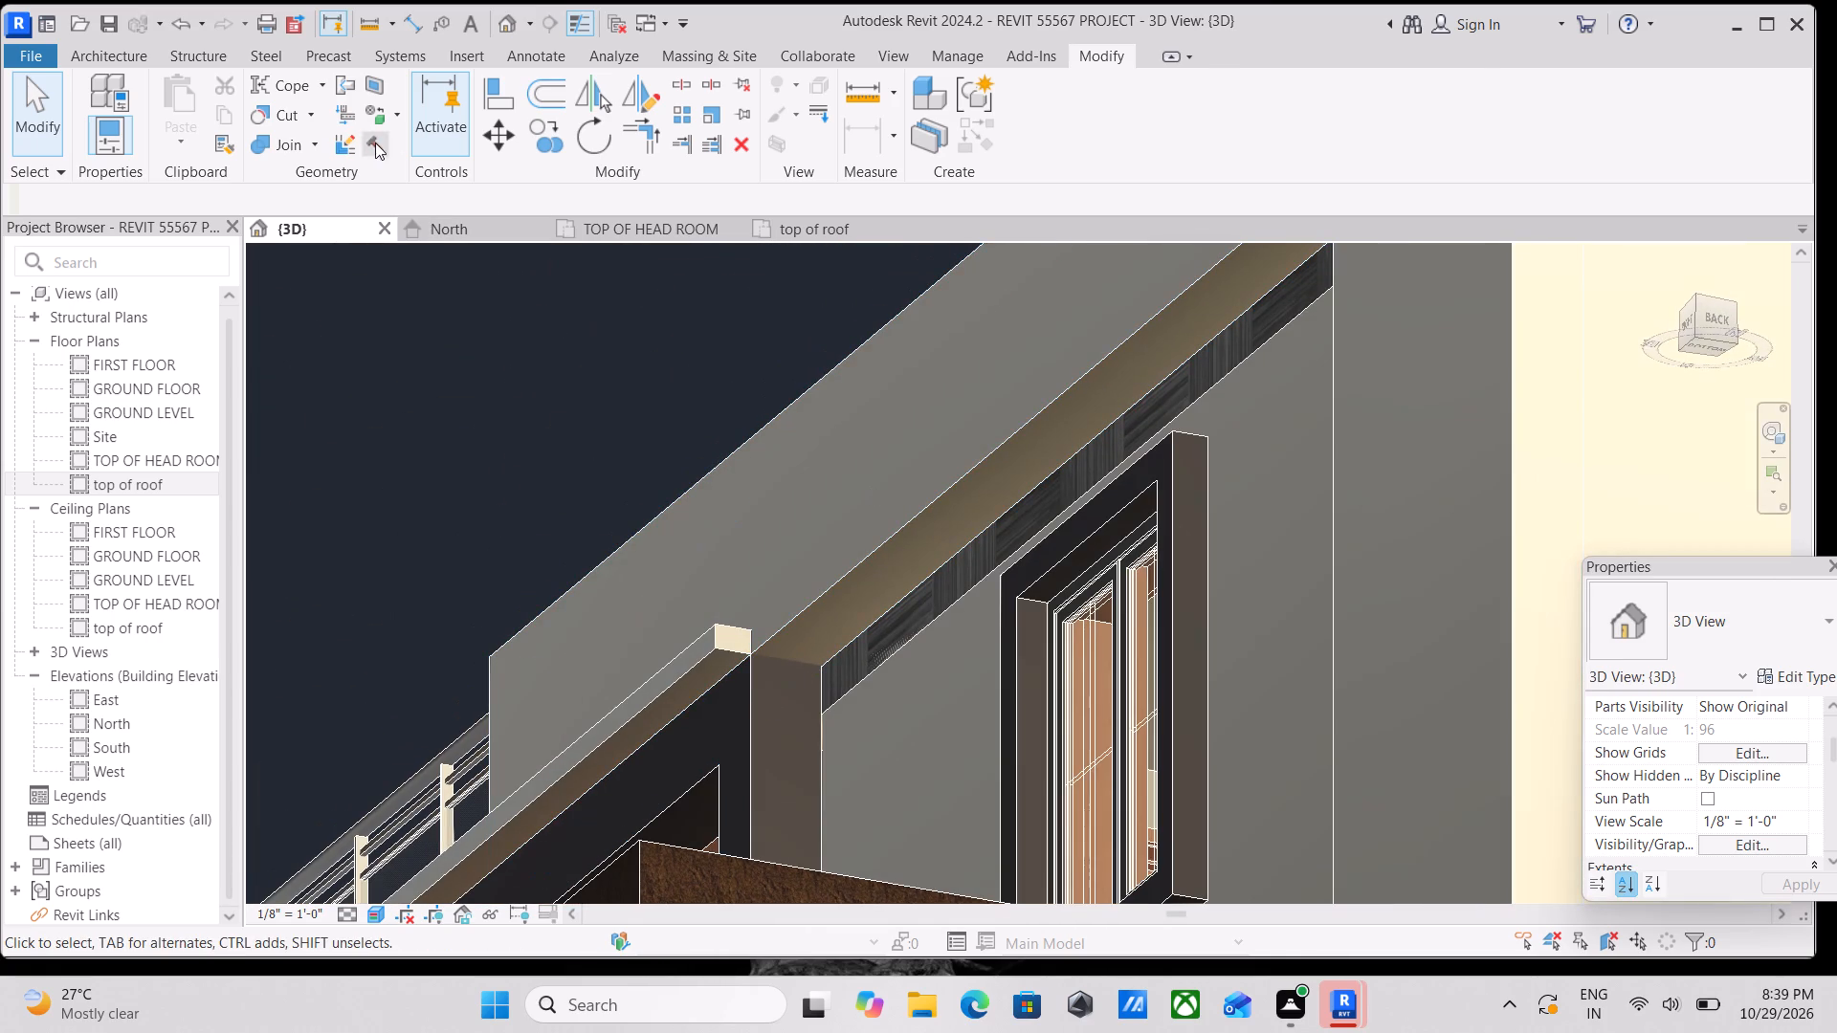
Start a new in-place model component.
left_click(88, 54)
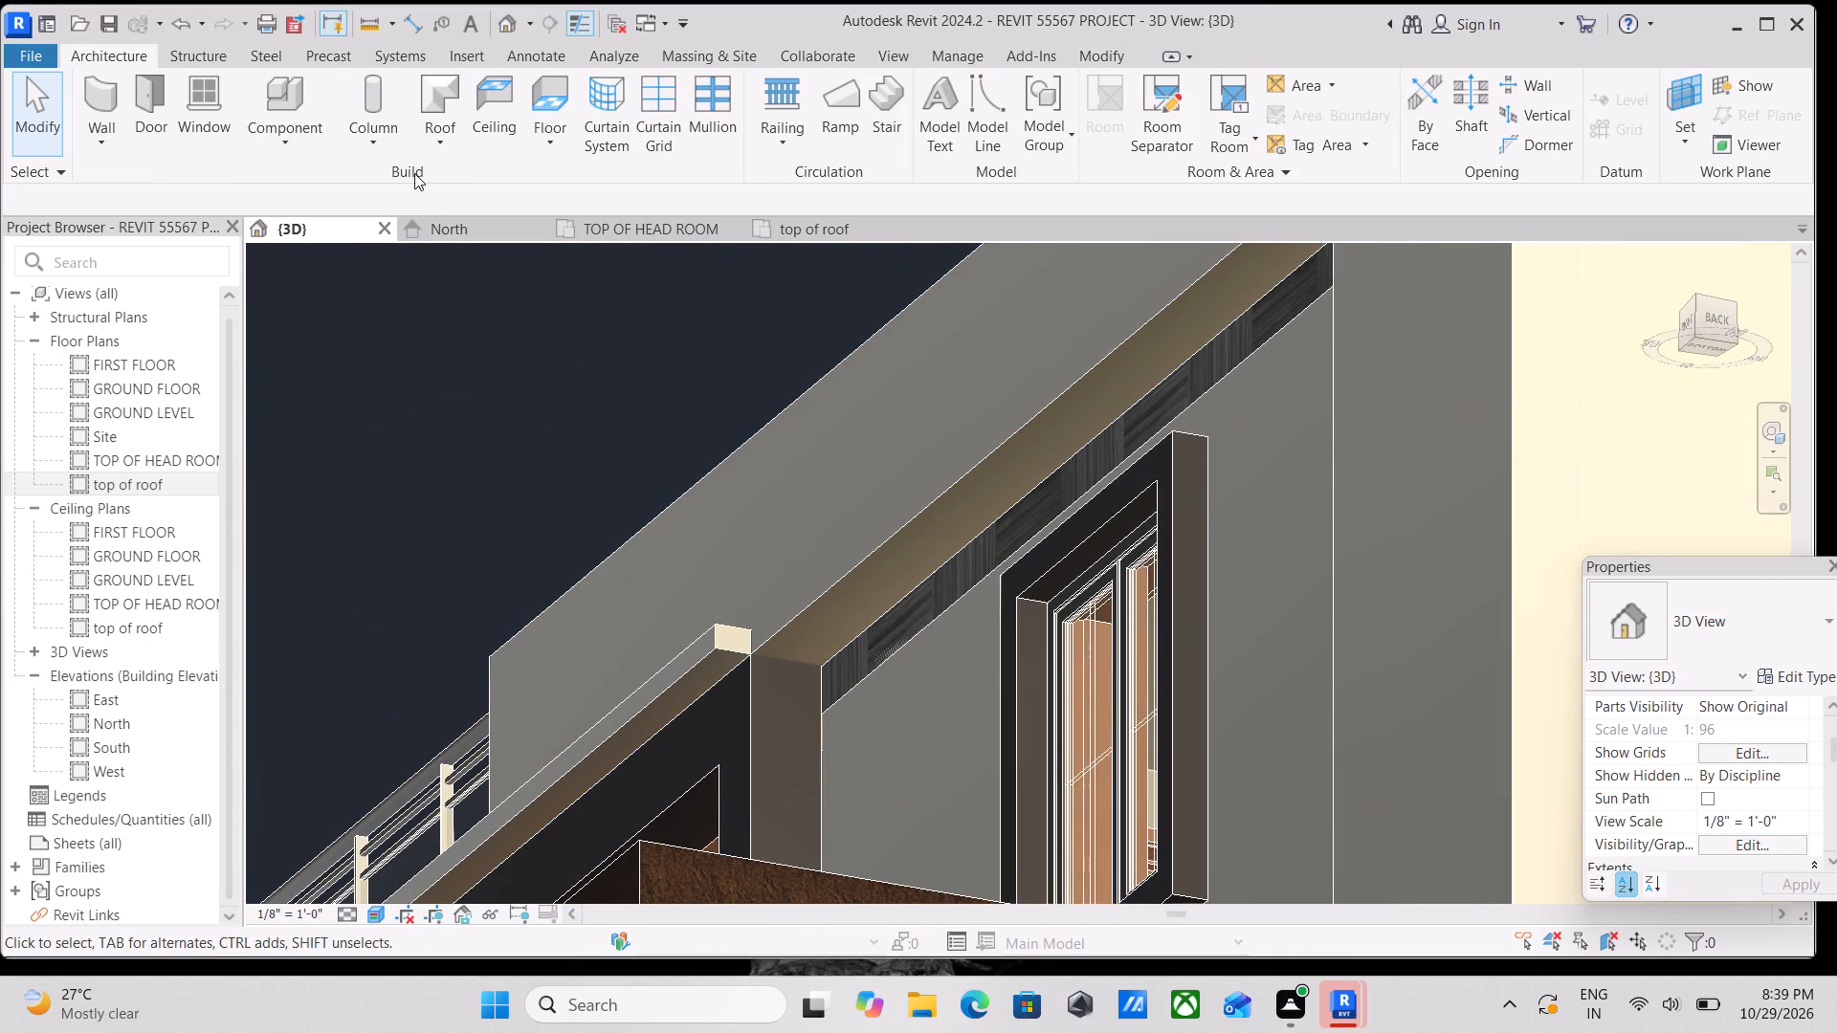
left_click(370, 132)
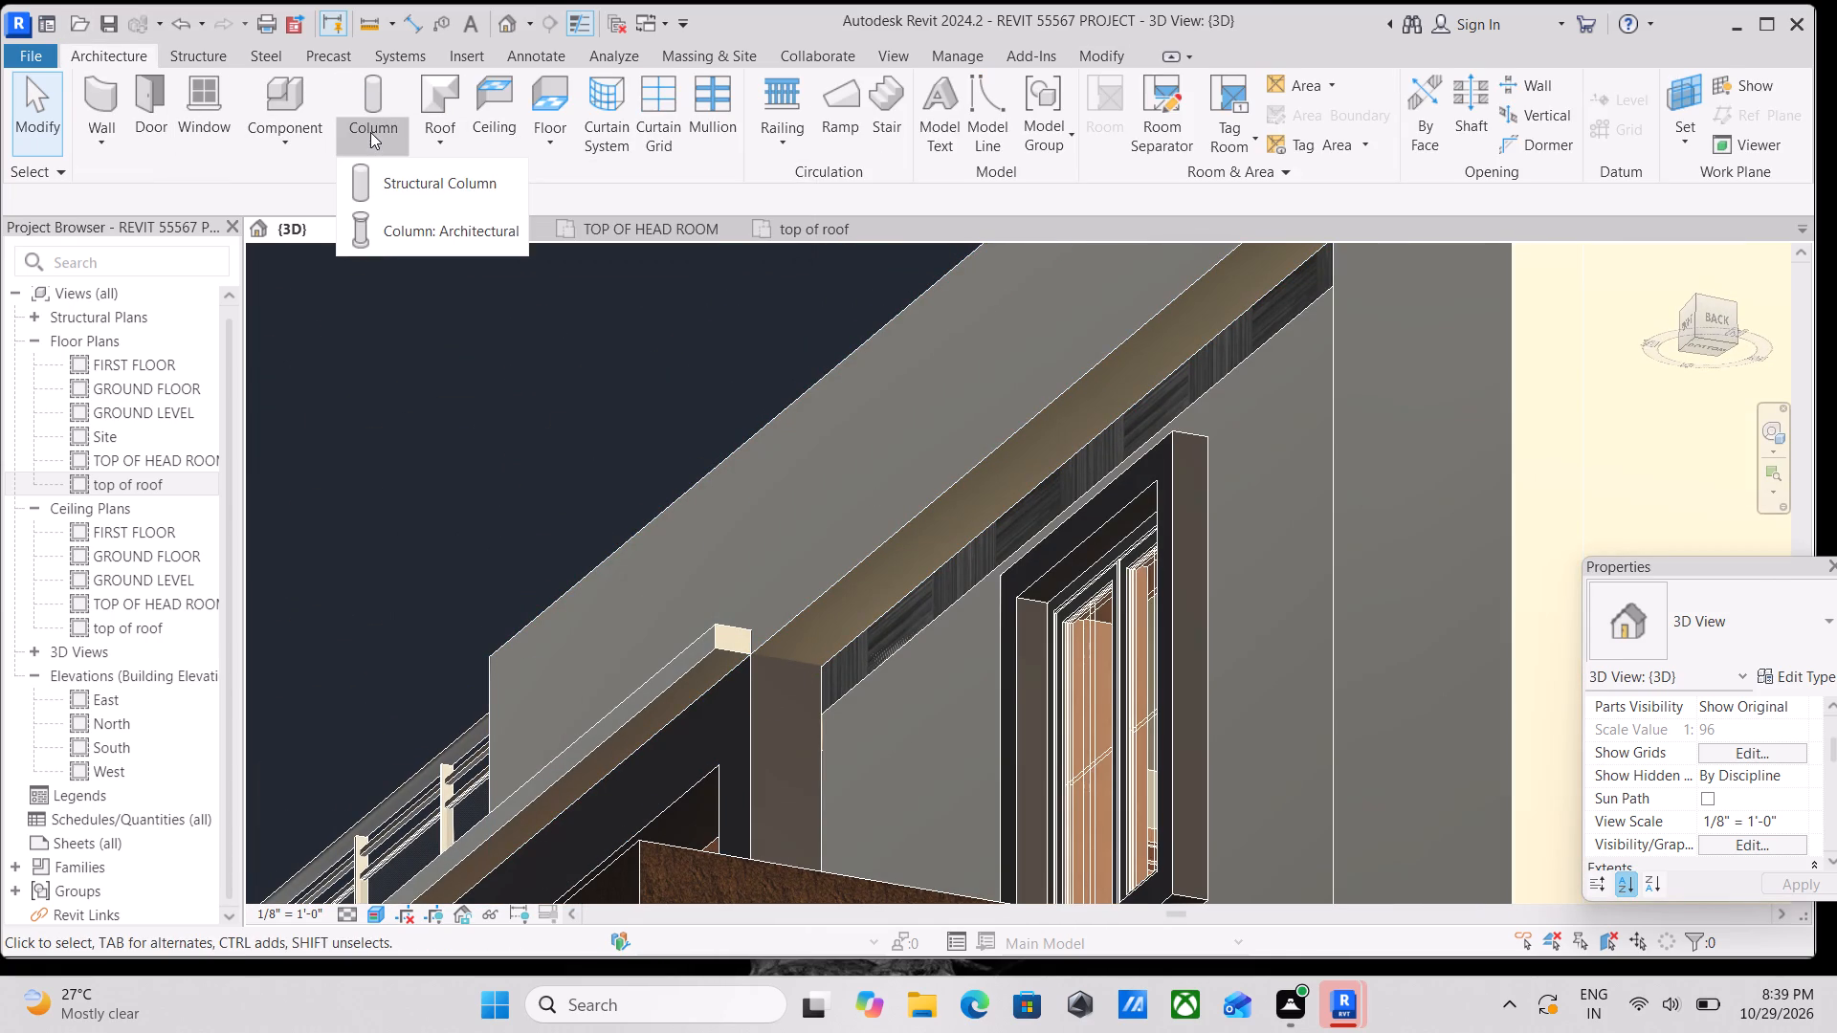
left_click(370, 132)
left_click(301, 137)
left_click(369, 231)
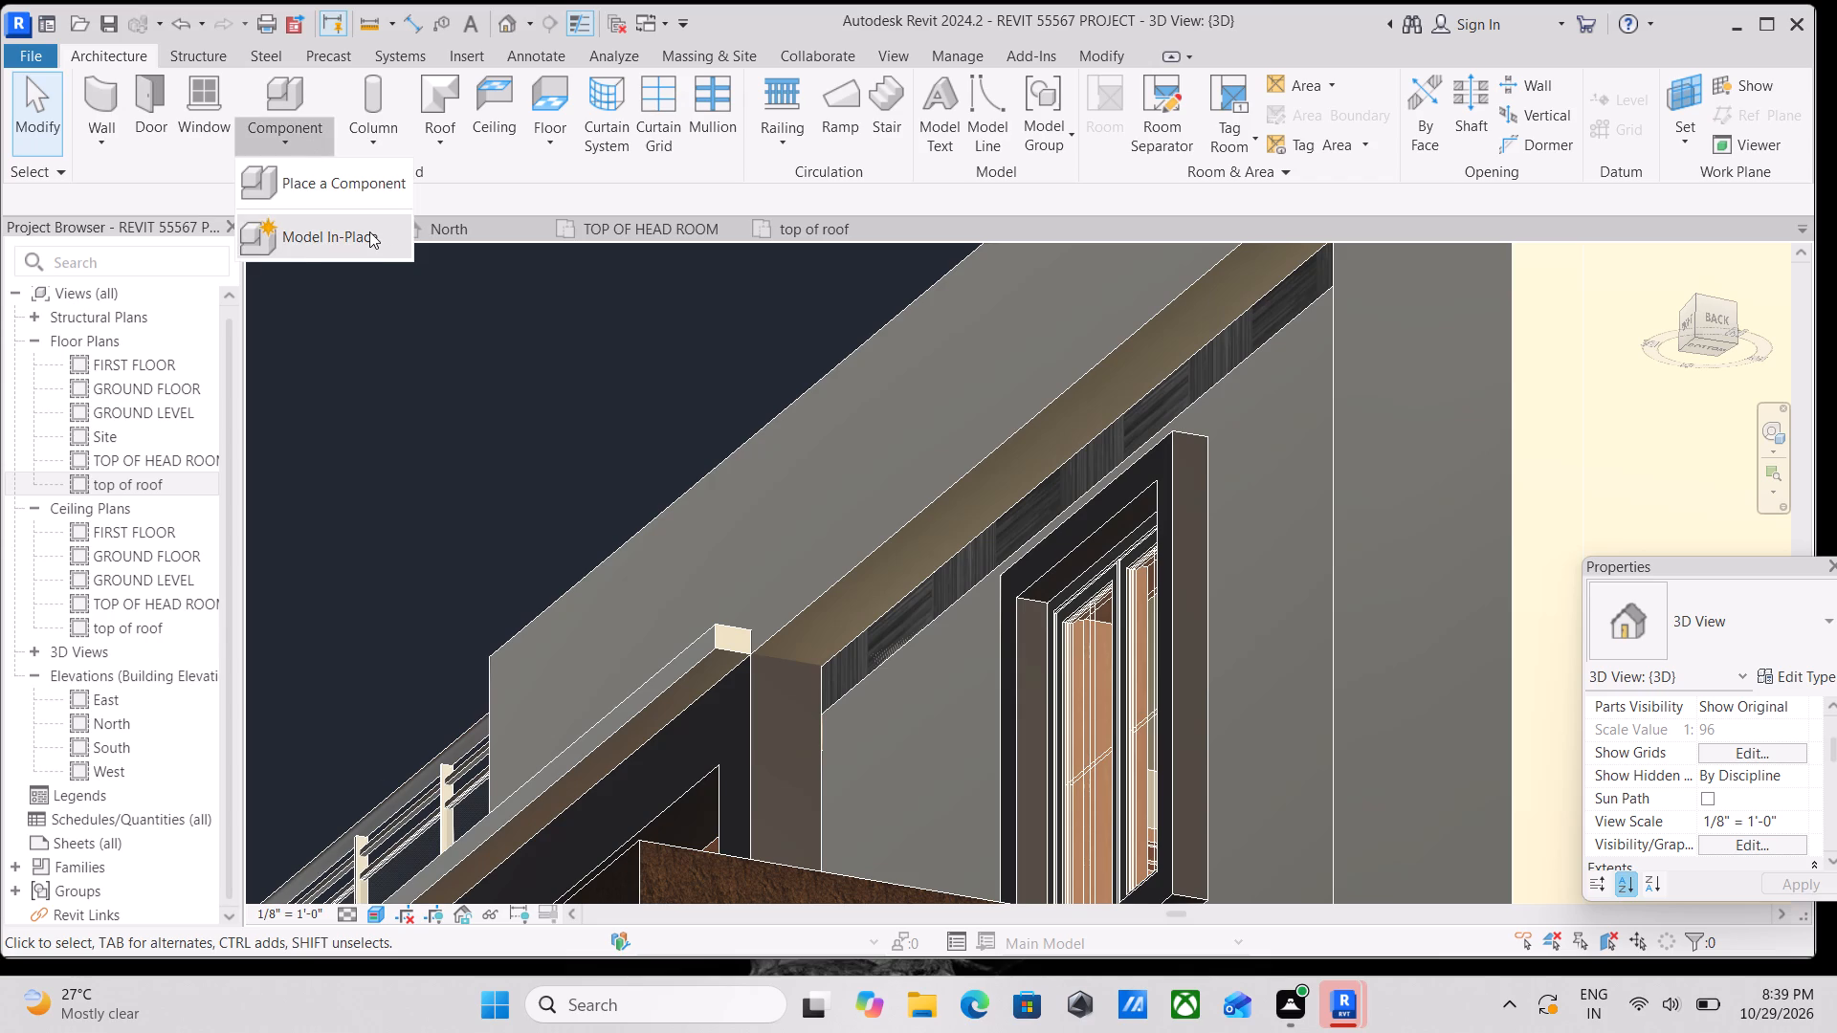
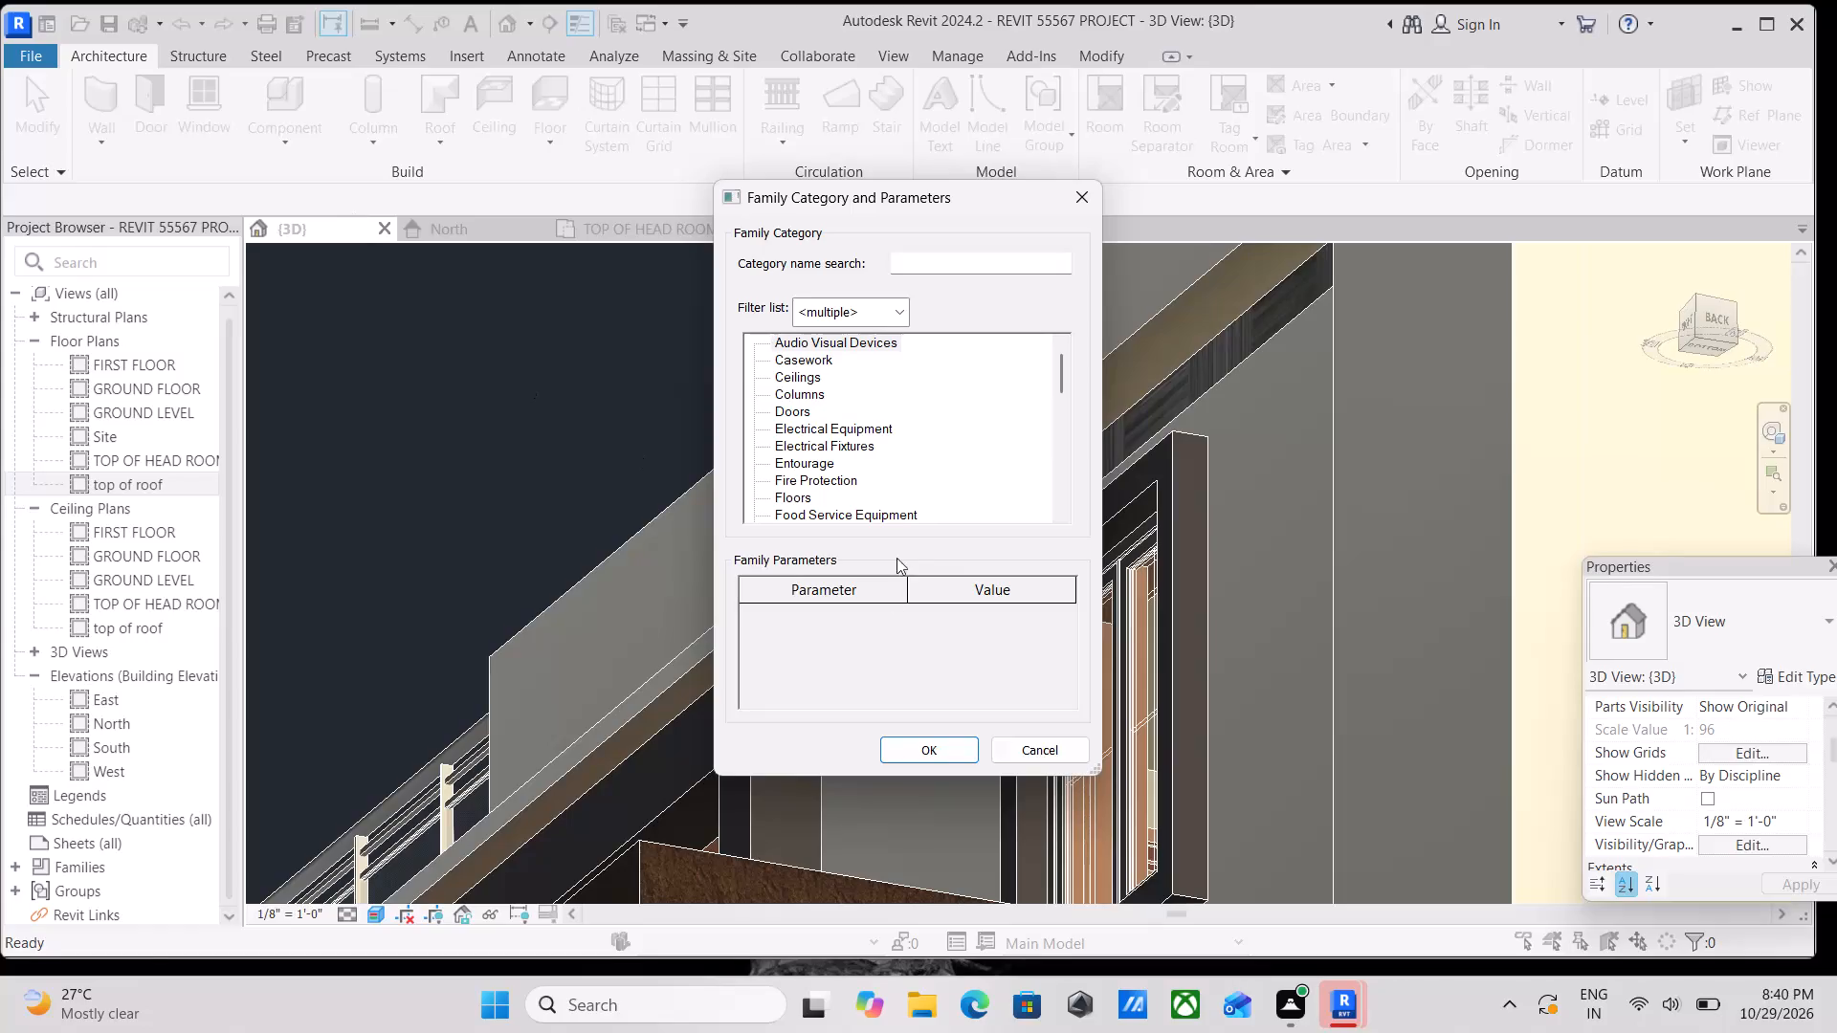
Assign the Generic Models category to the new in-place component and accept the default name.
scroll(896, 493, "down", 1)
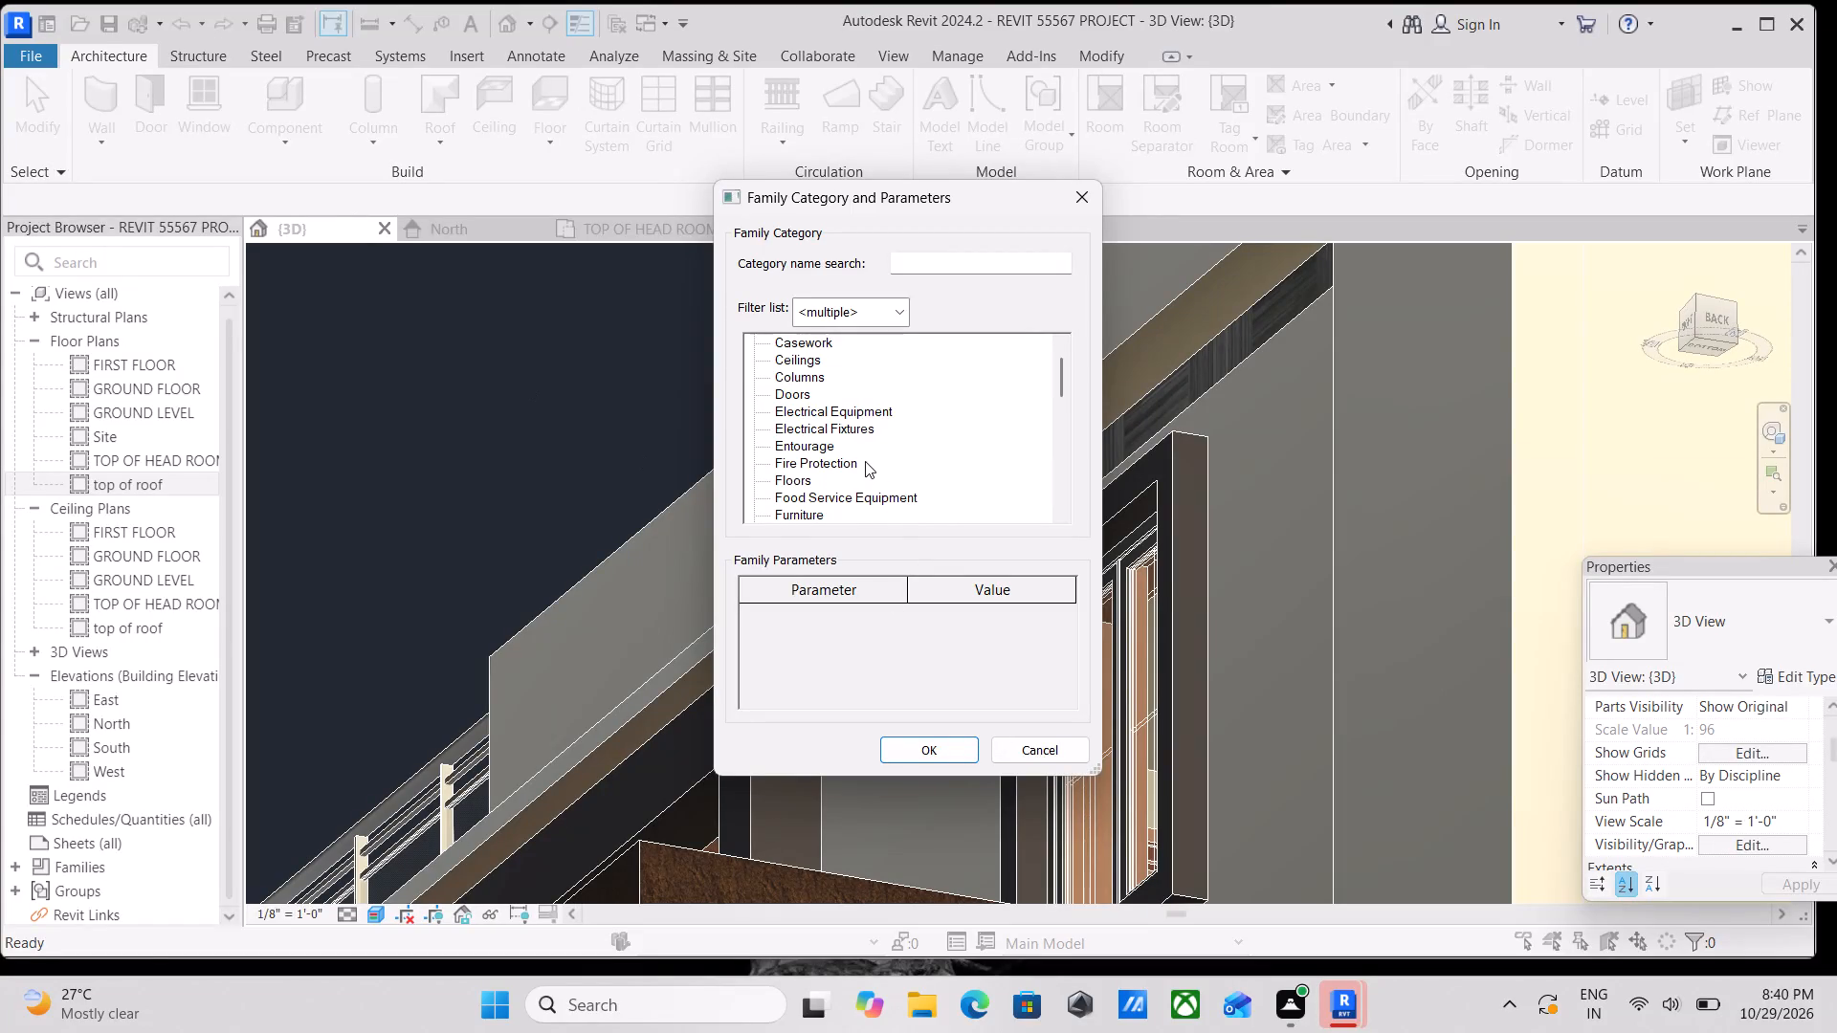
scroll(851, 470, "down", 2)
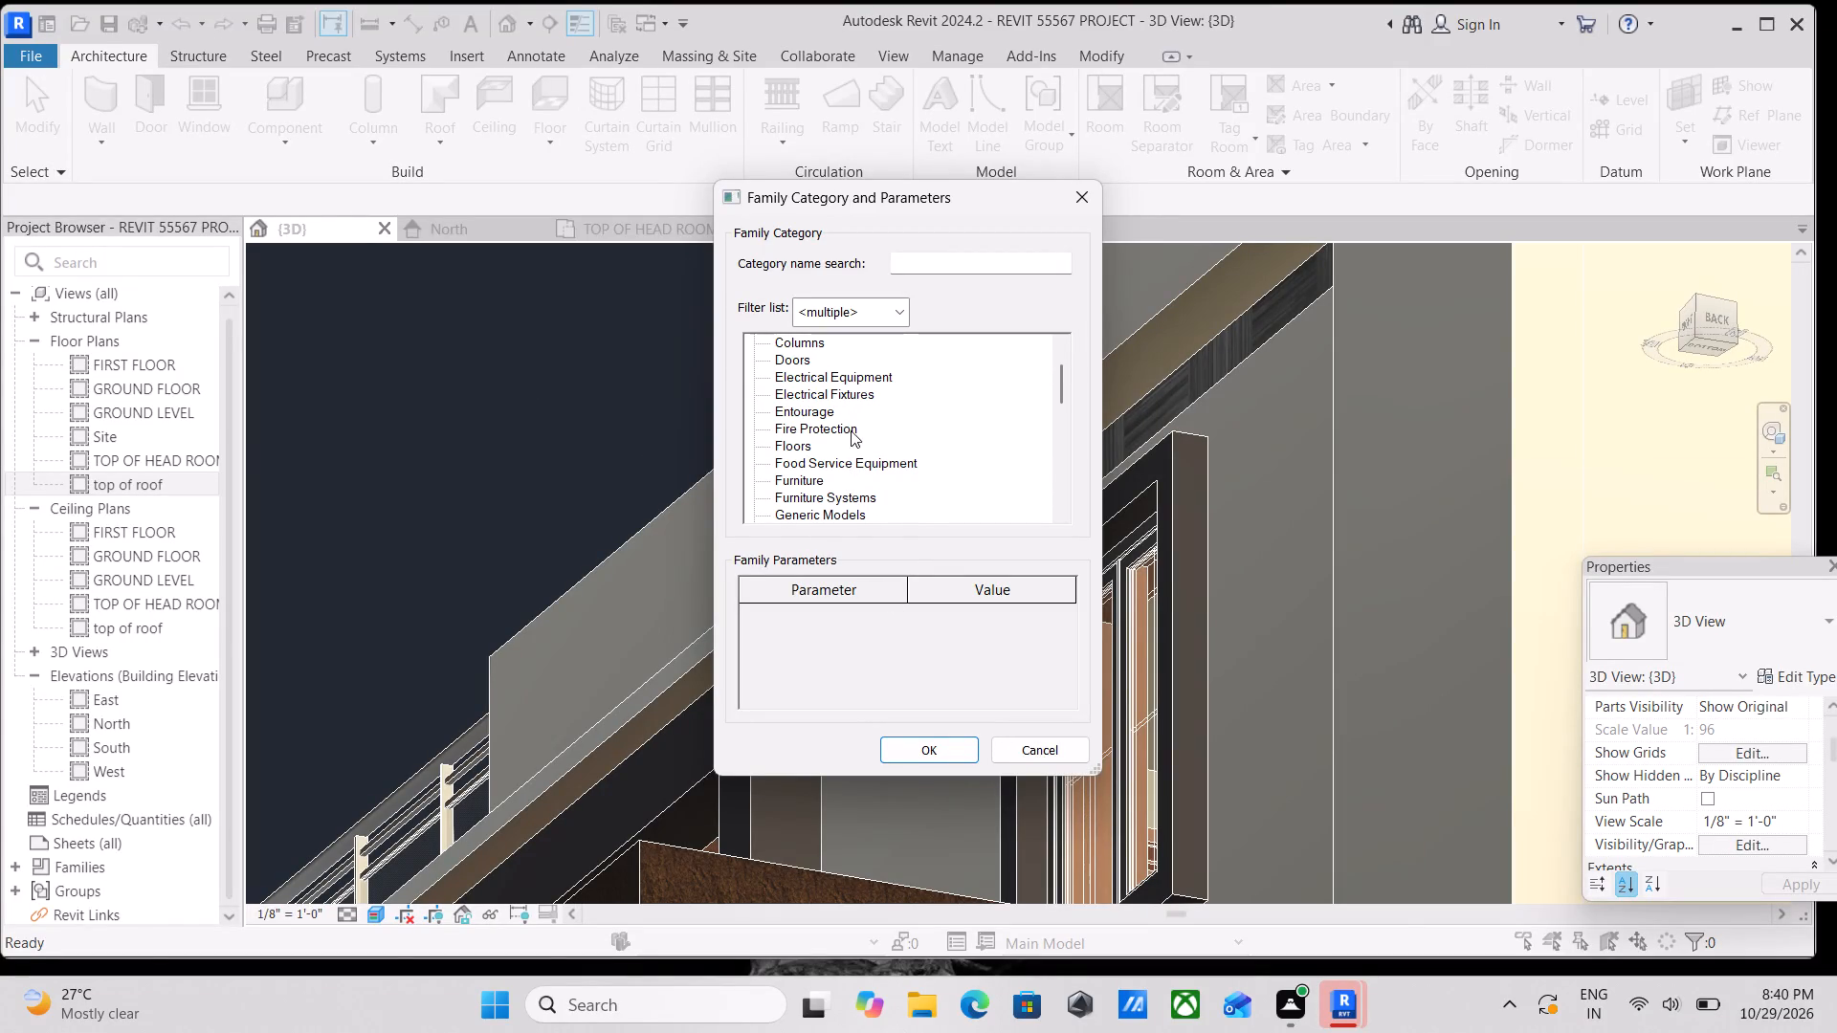
scroll(820, 433, "down", 1)
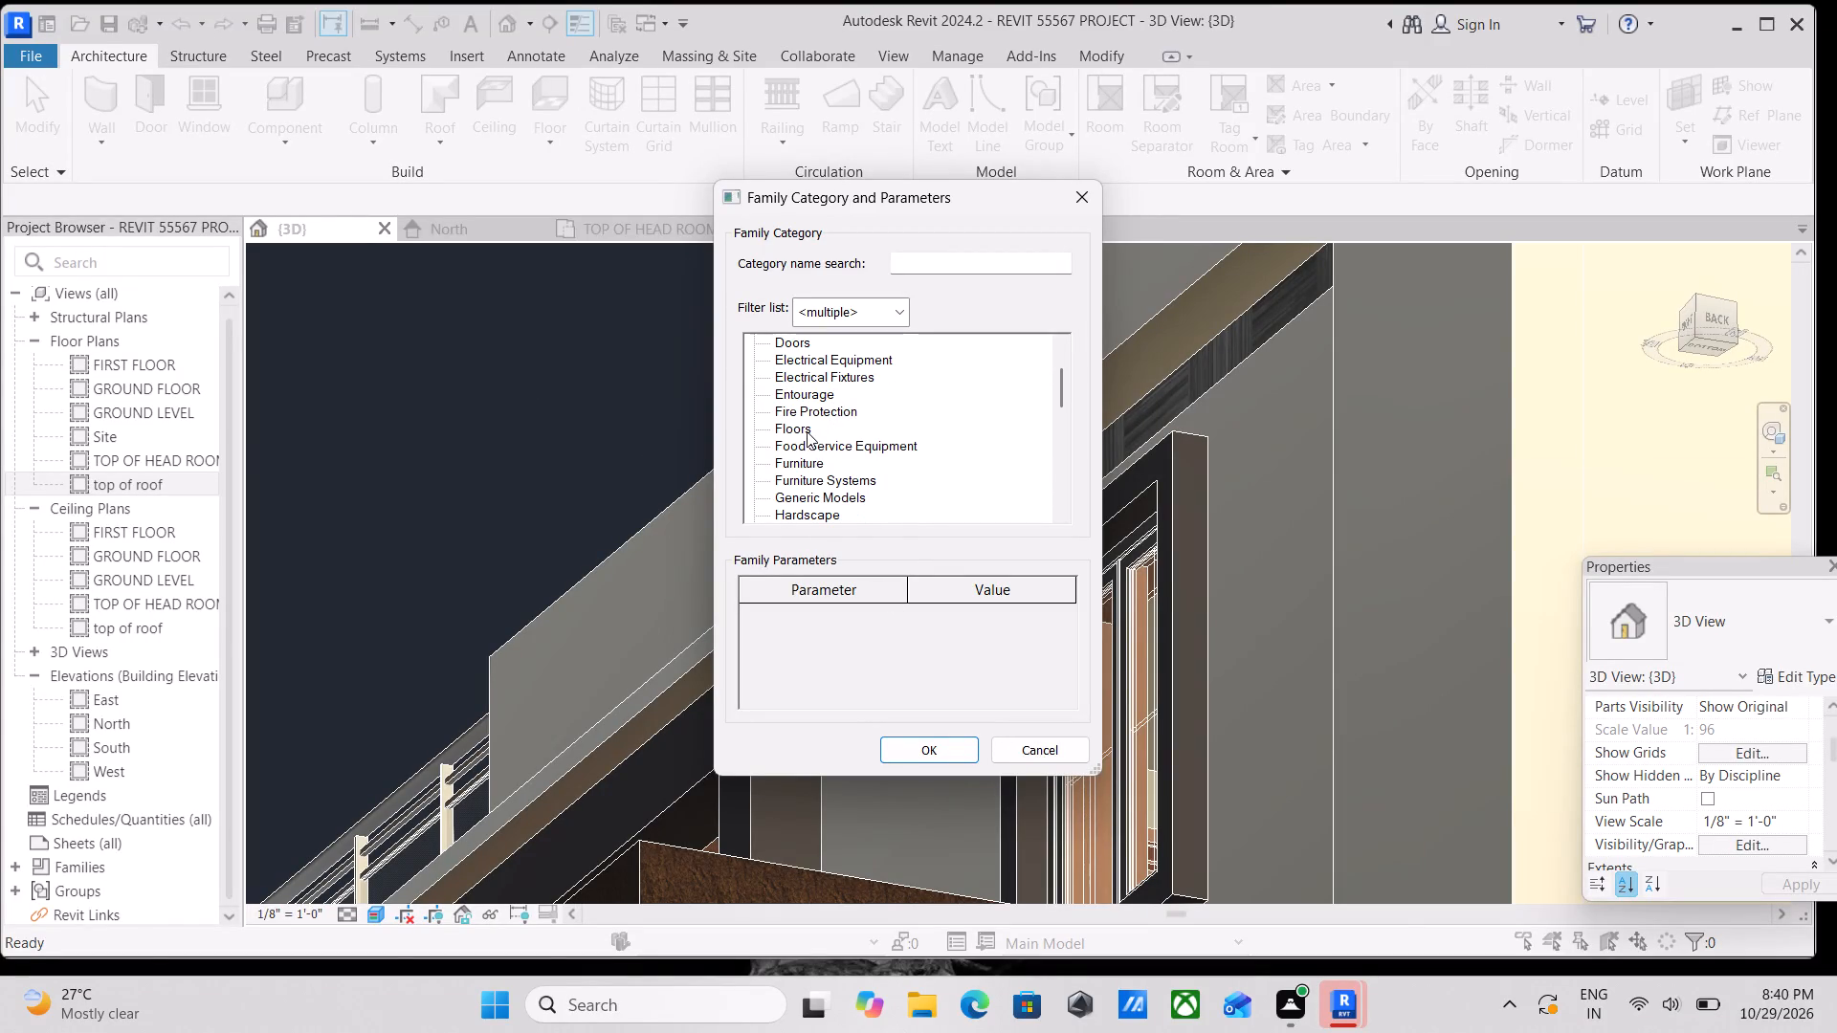
left_click(813, 495)
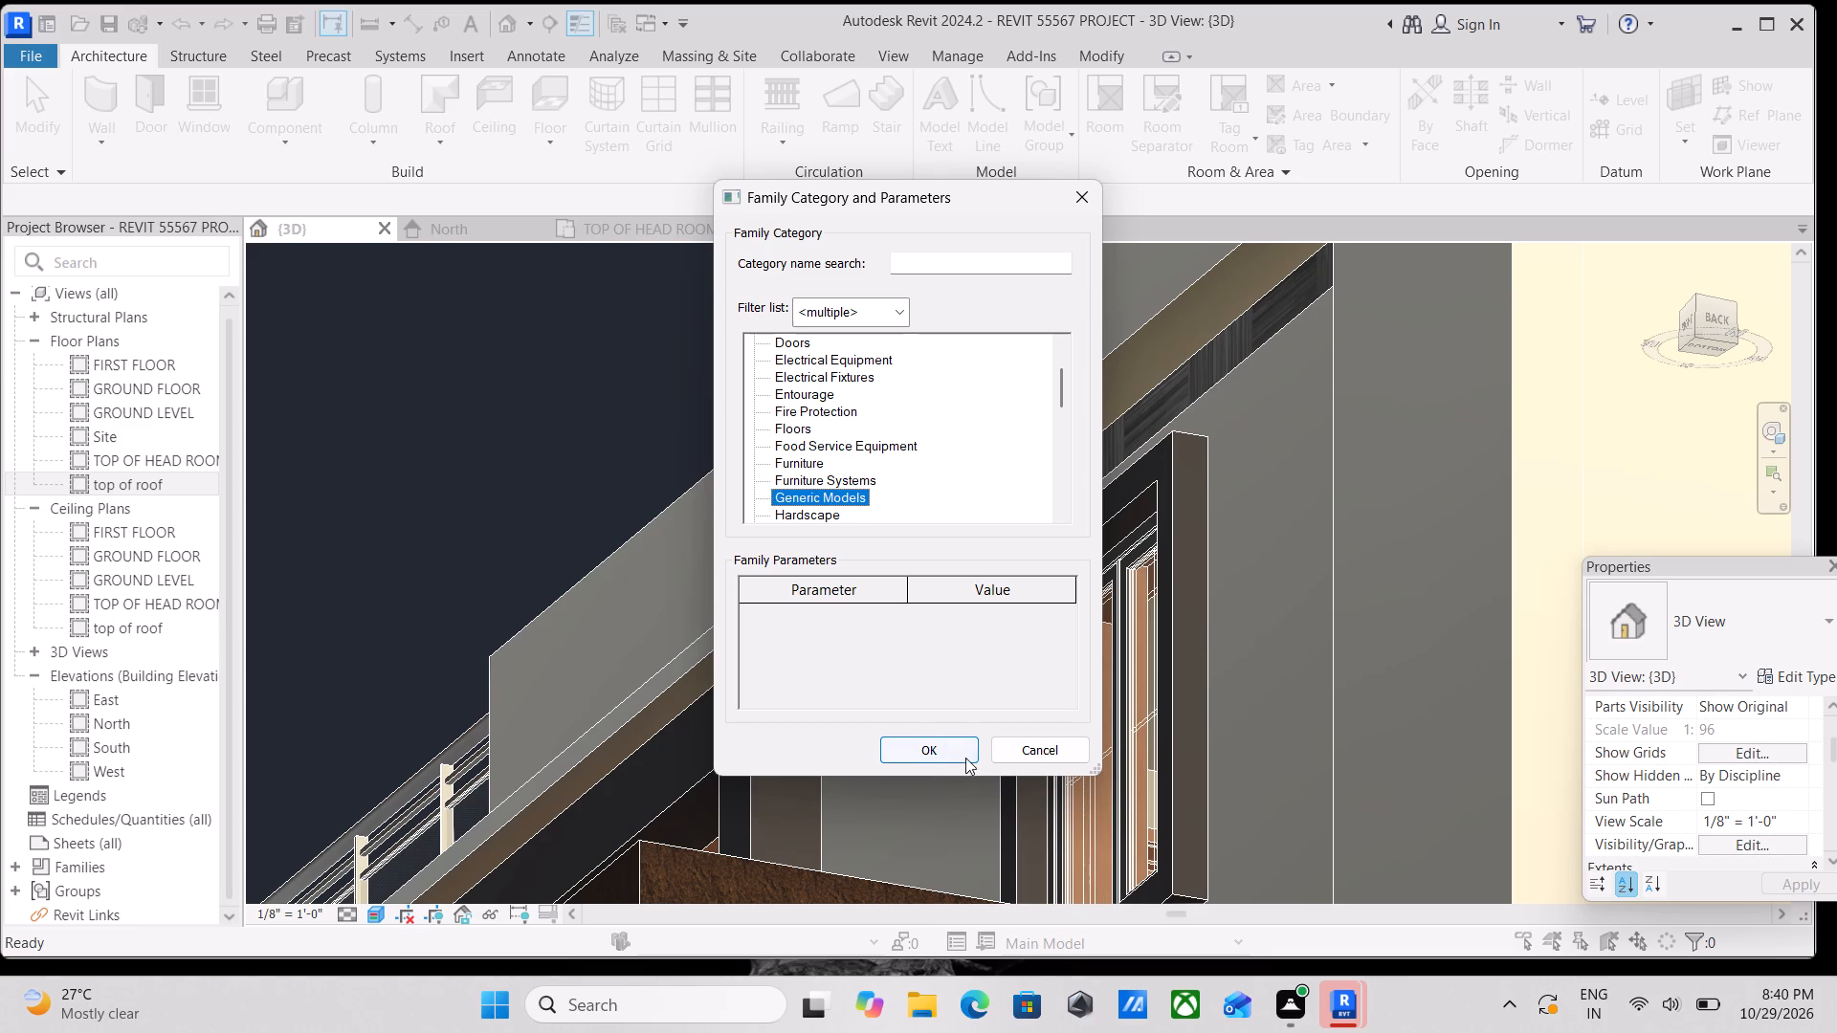
left_click(947, 756)
scroll(884, 656, "up", 1)
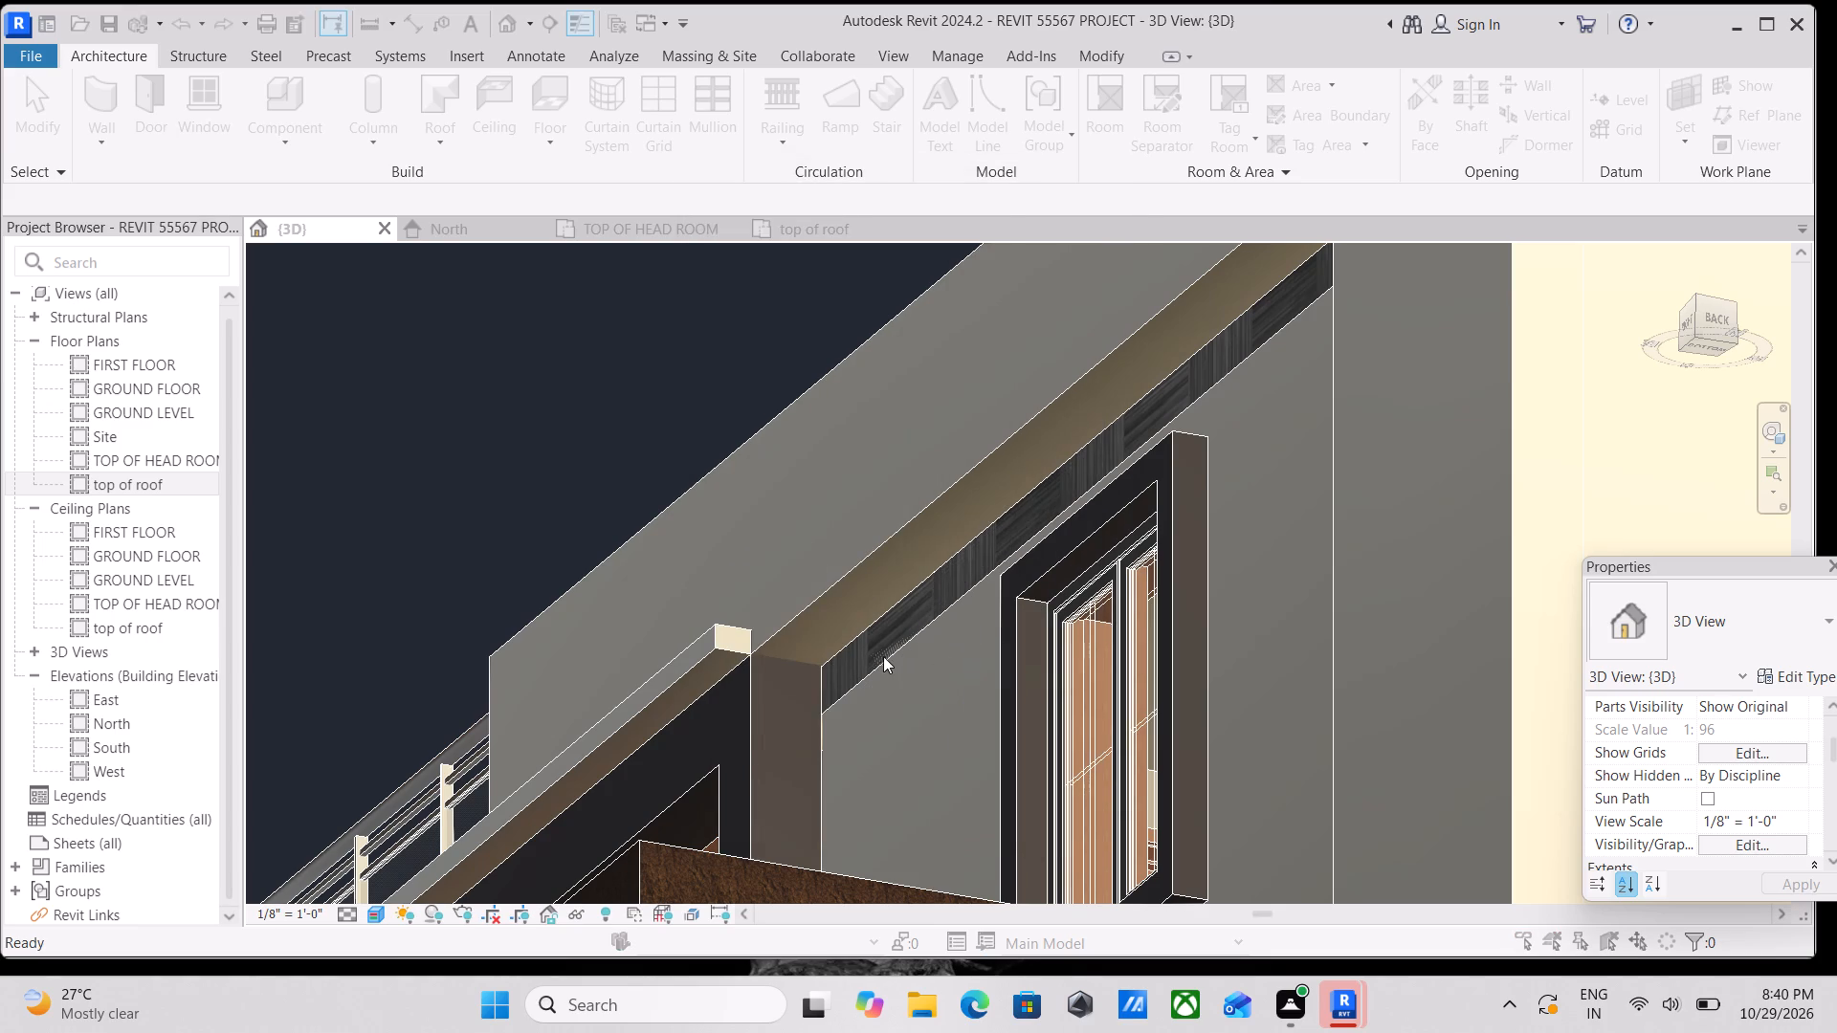
scroll(883, 656, "up", 3)
left_click(896, 542)
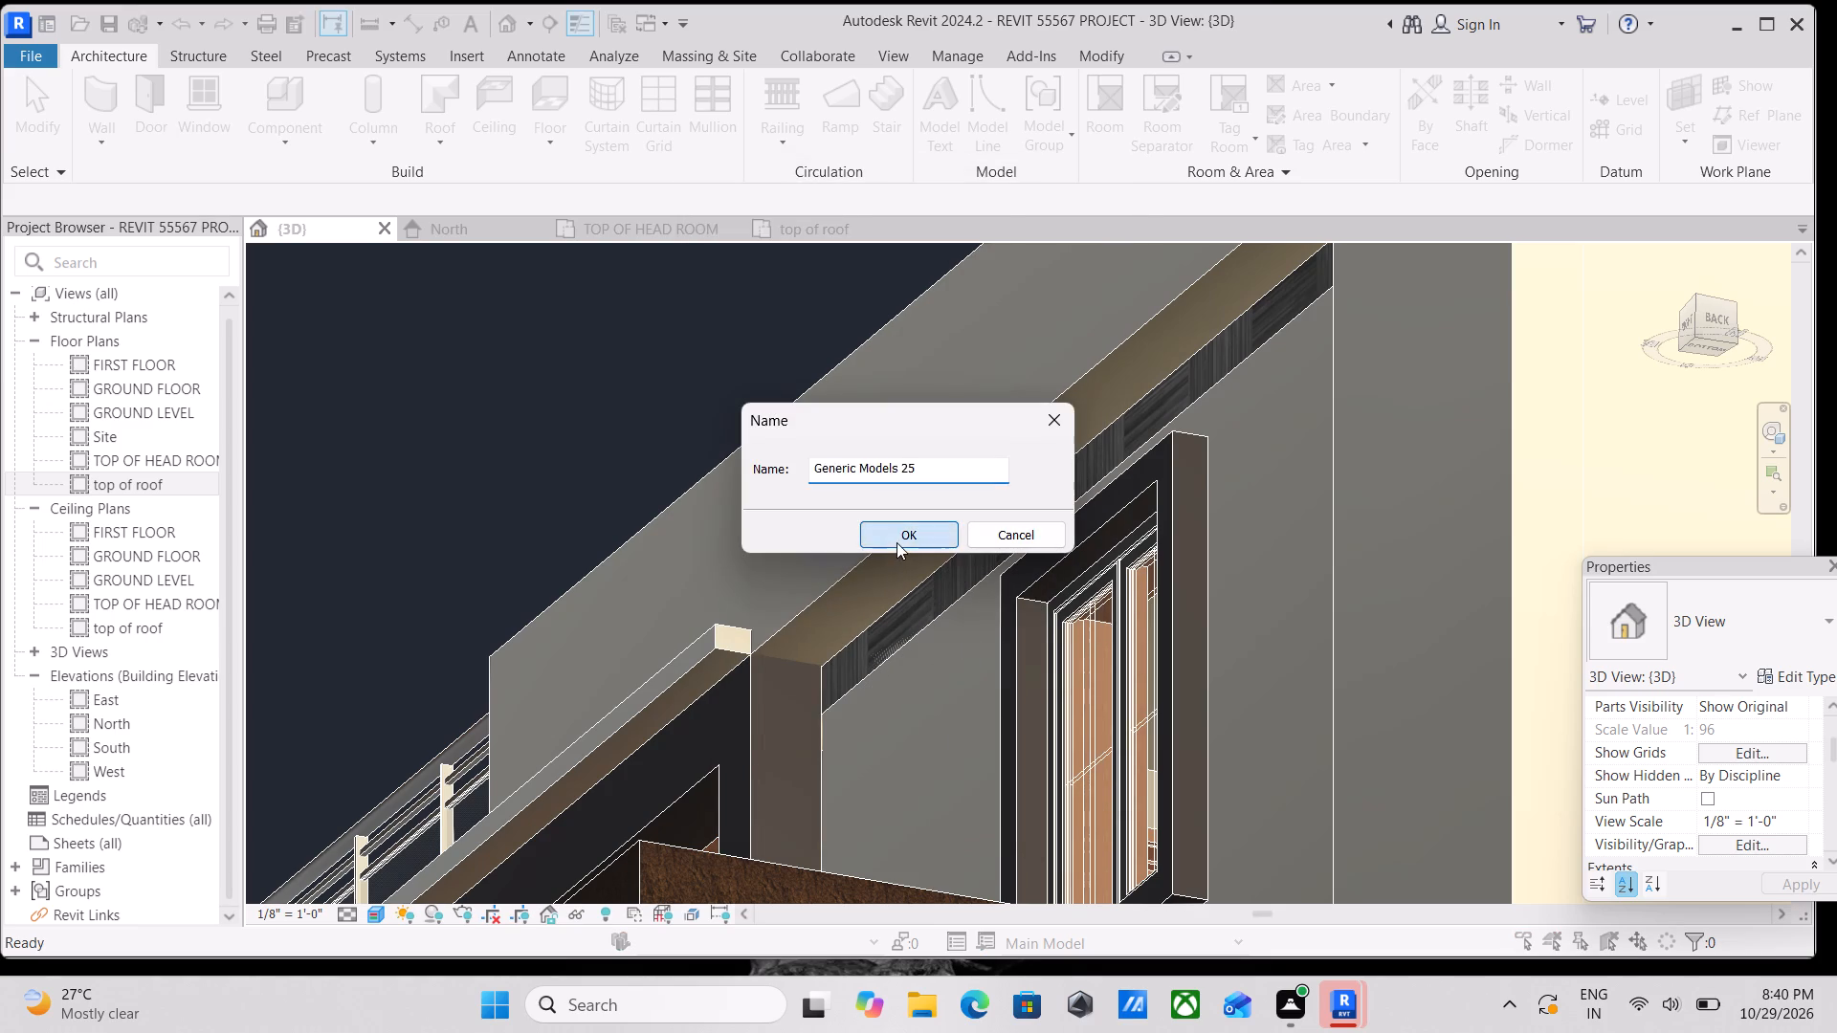
Set the work plane to the underside face of the L-shaped parapet above the upper window.
scroll(844, 615, "down", 2)
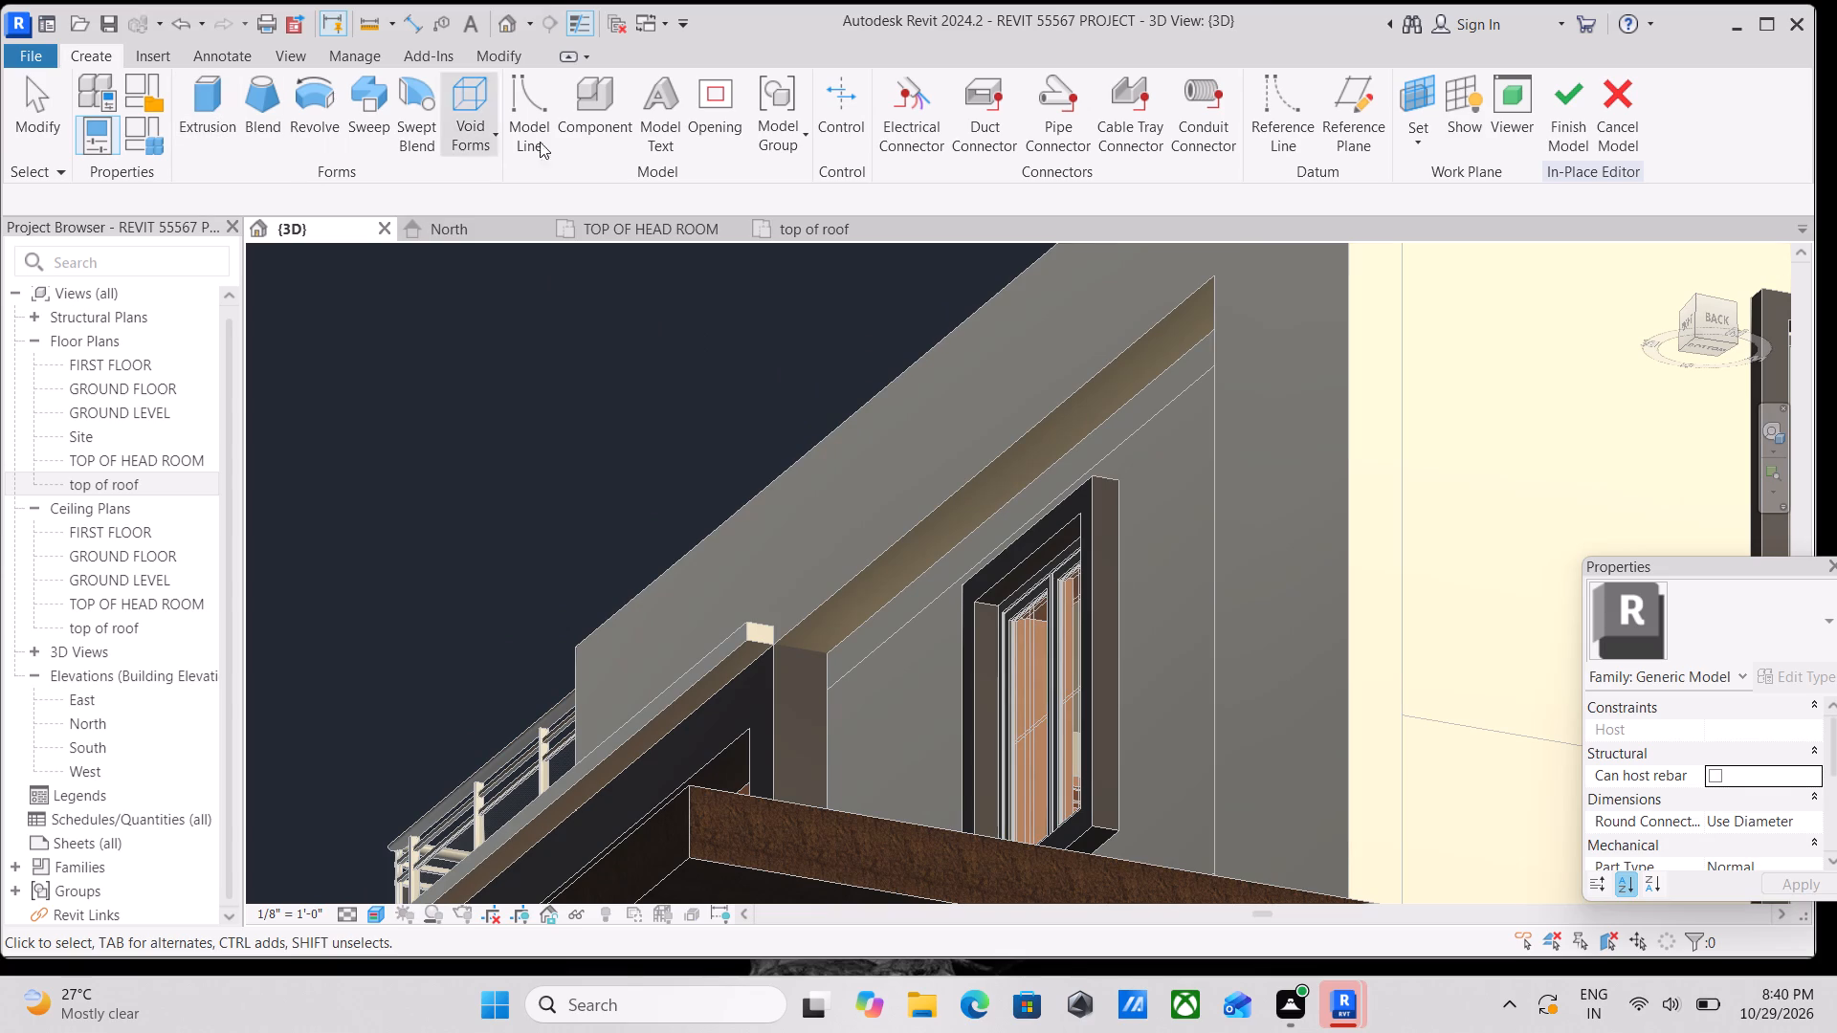
left_click(1418, 138)
left_click(1449, 238)
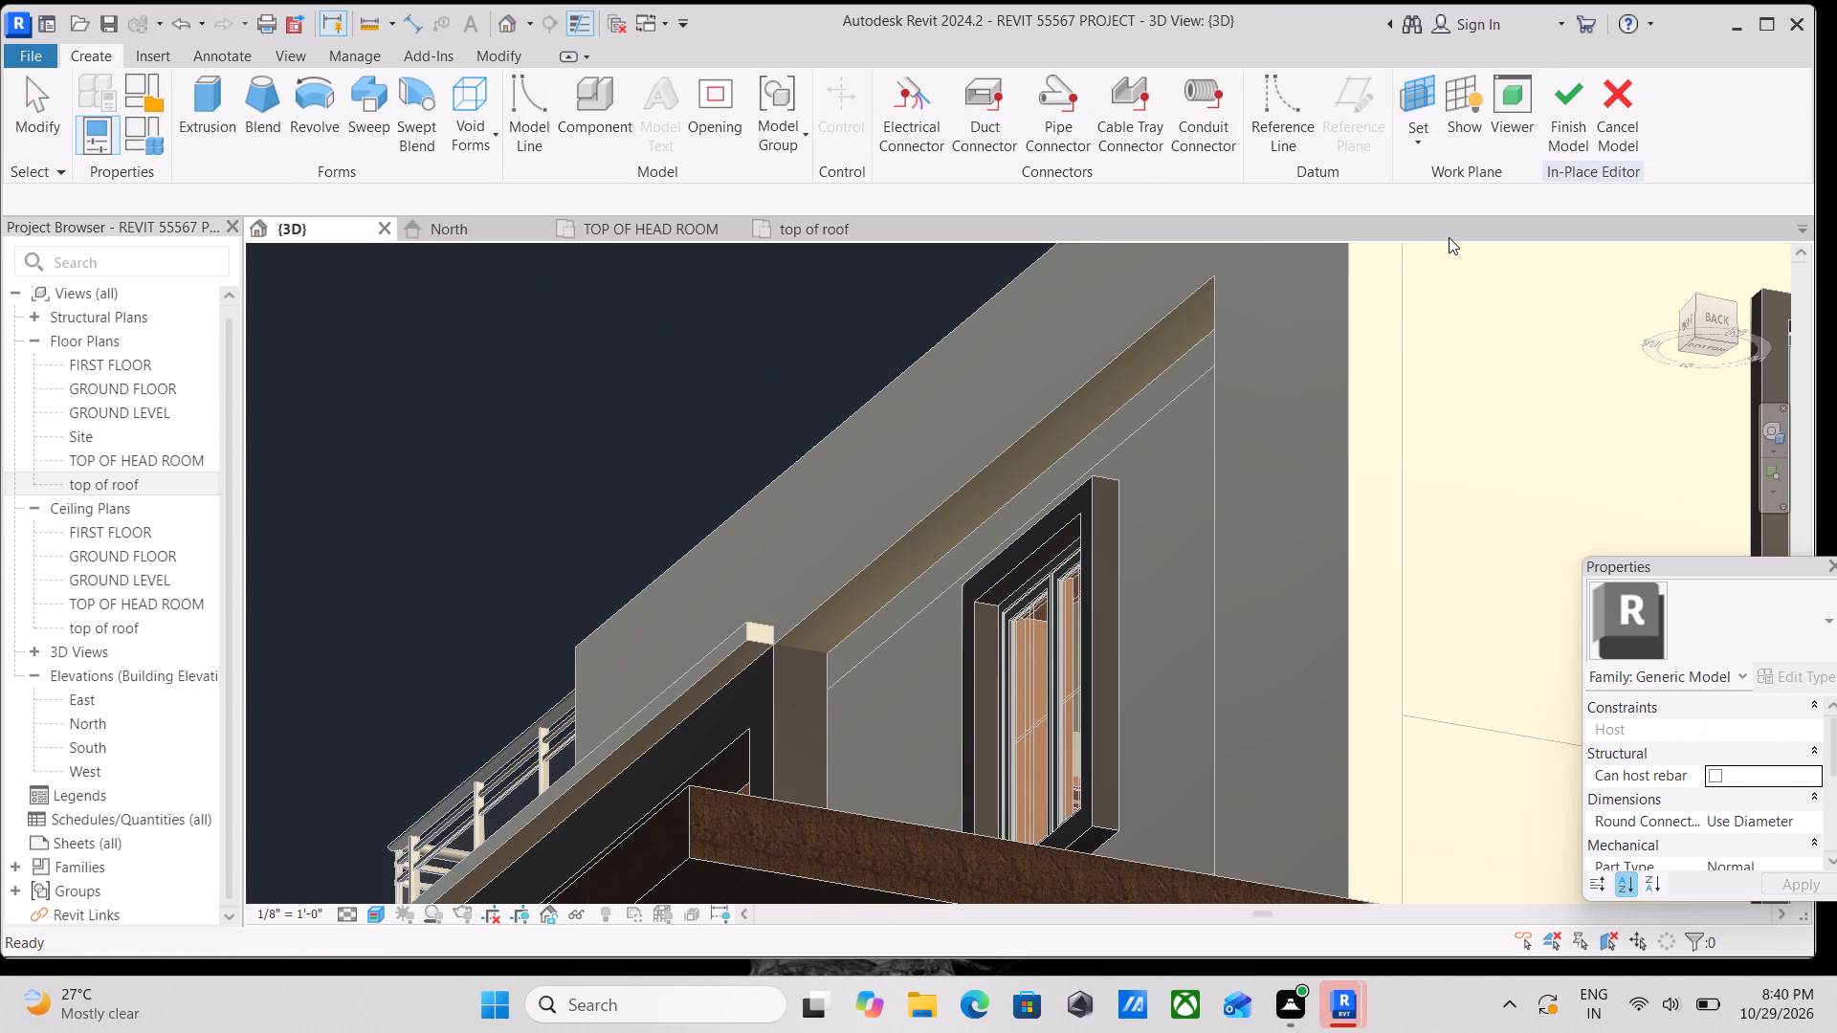
left_click(911, 534)
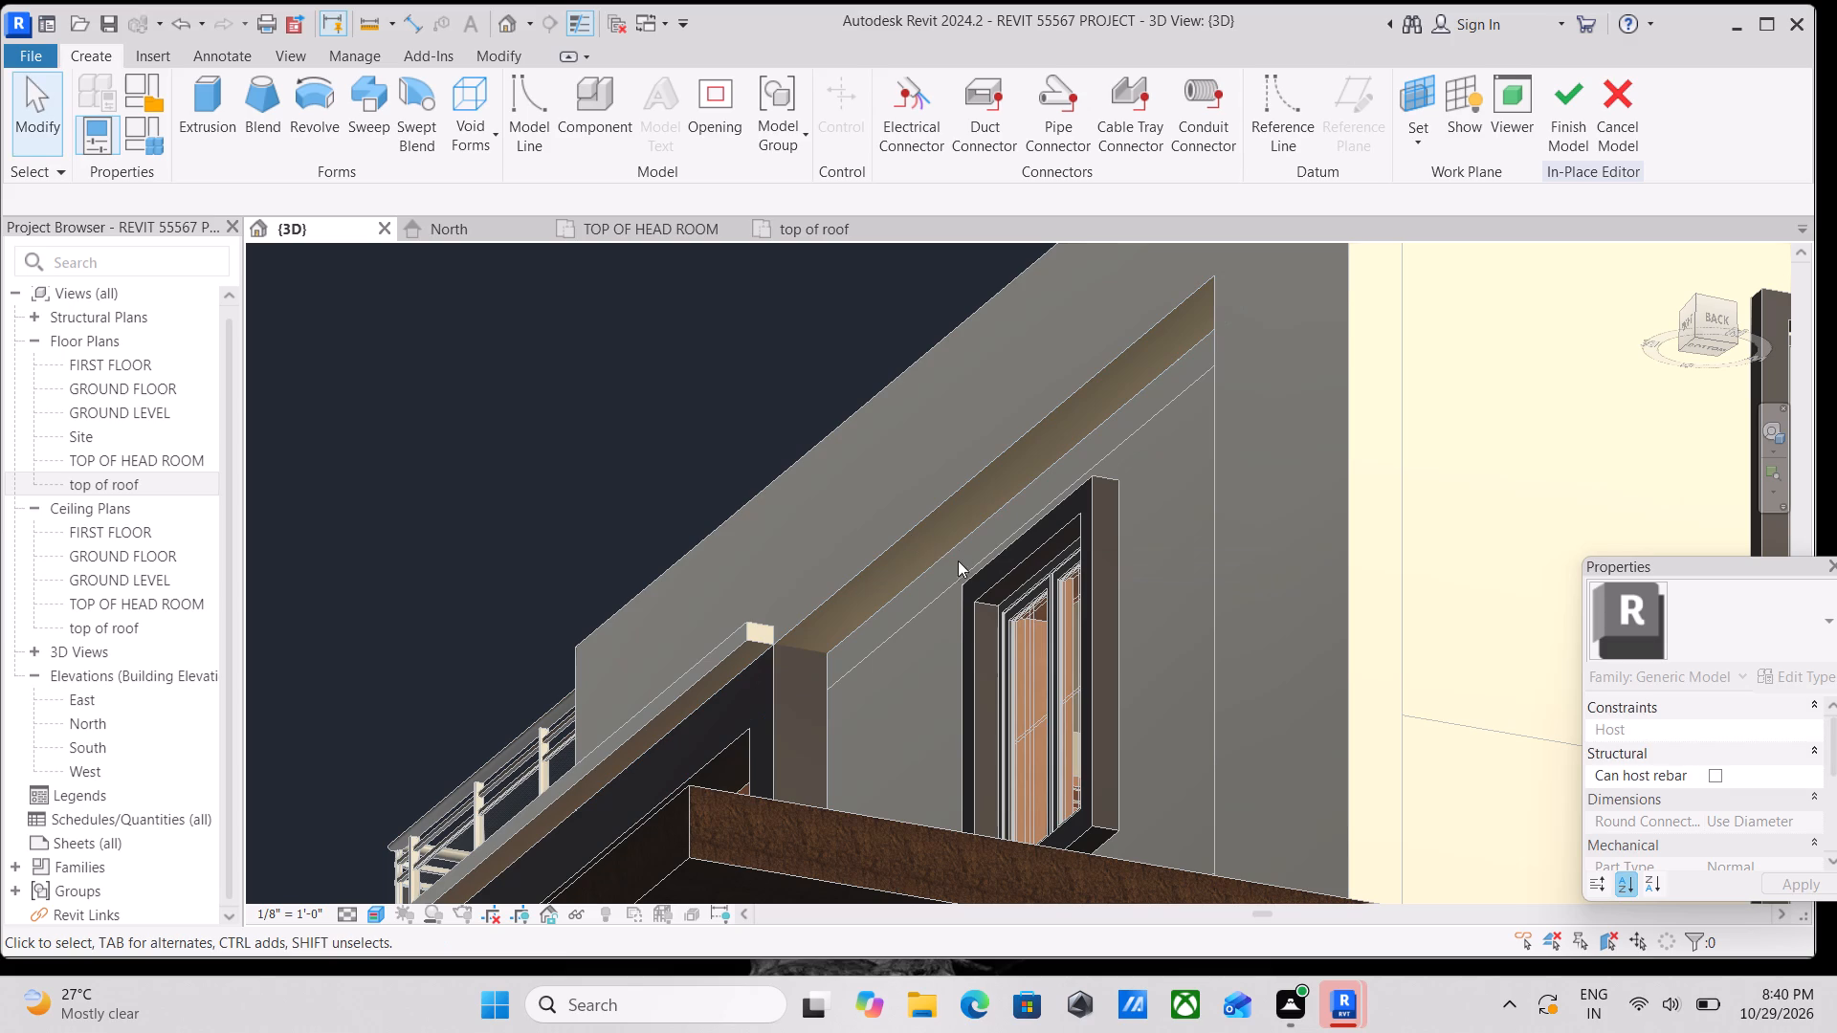
Start an extrusion and sketch a rectangle about 1'-3" long and 1'-0" wide across the full width of the parapet's underside strip.
left_click(210, 123)
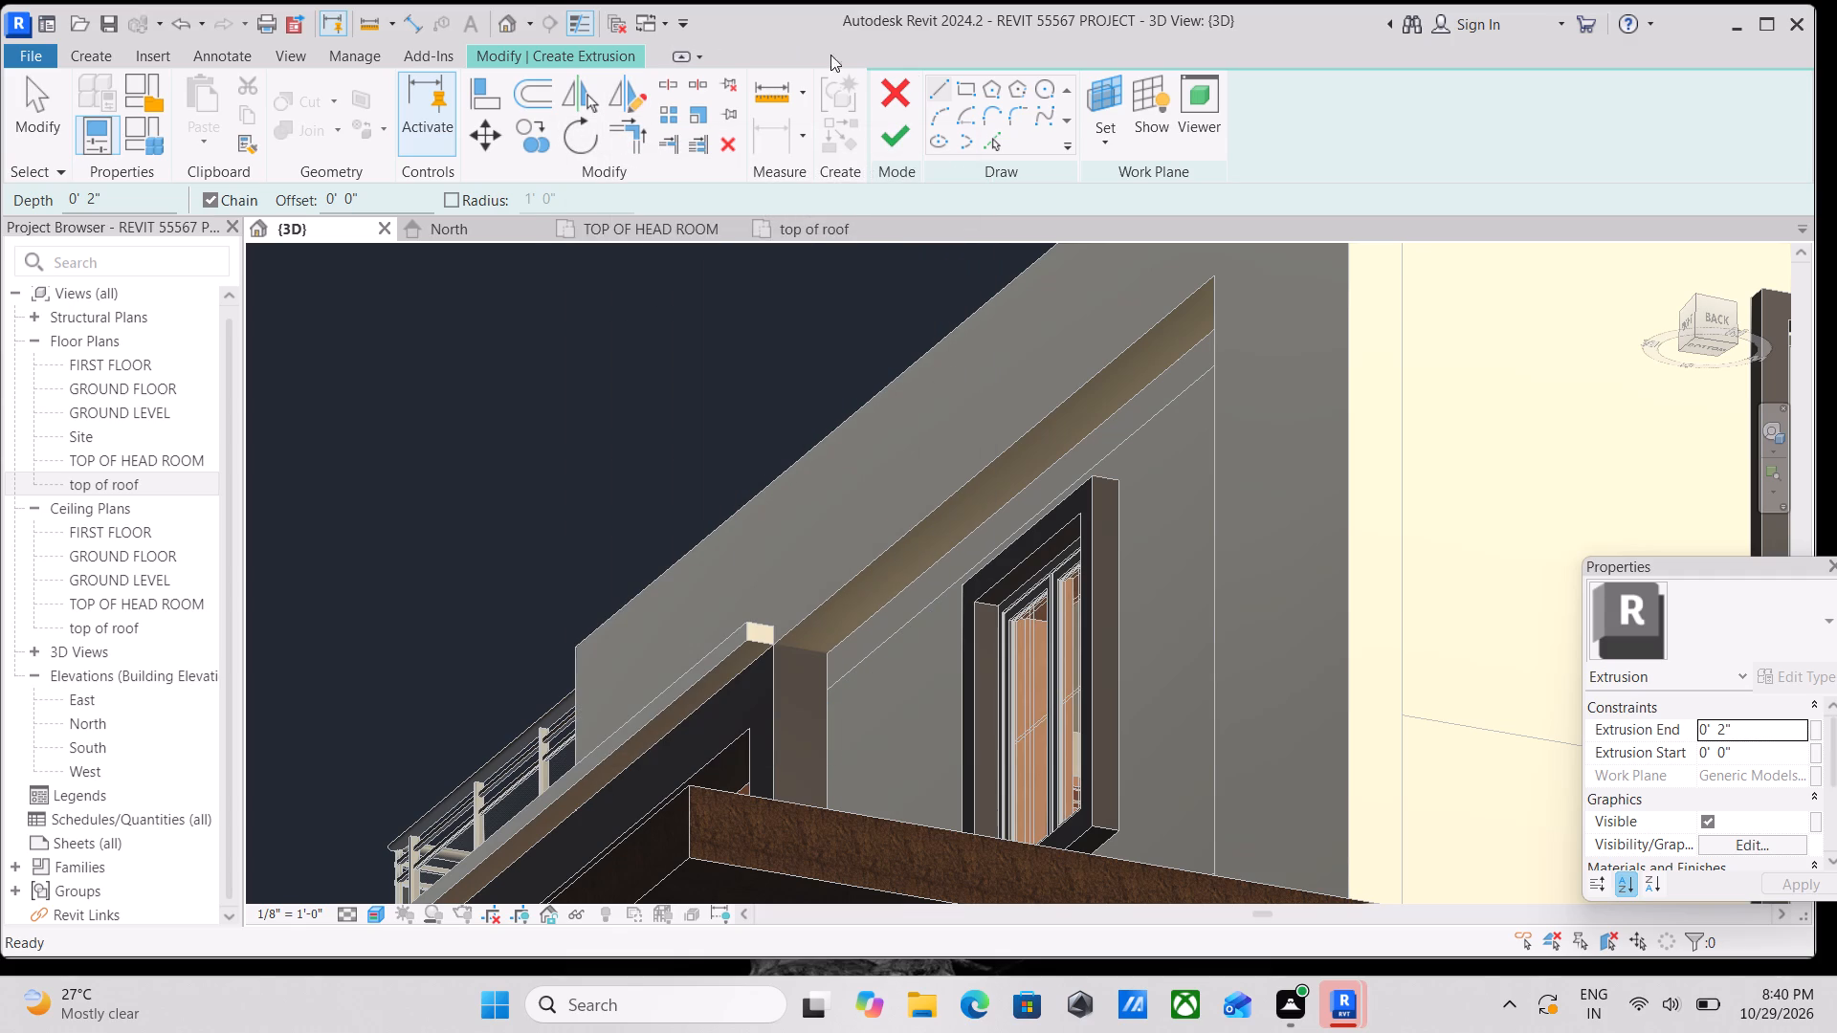
left_click(971, 90)
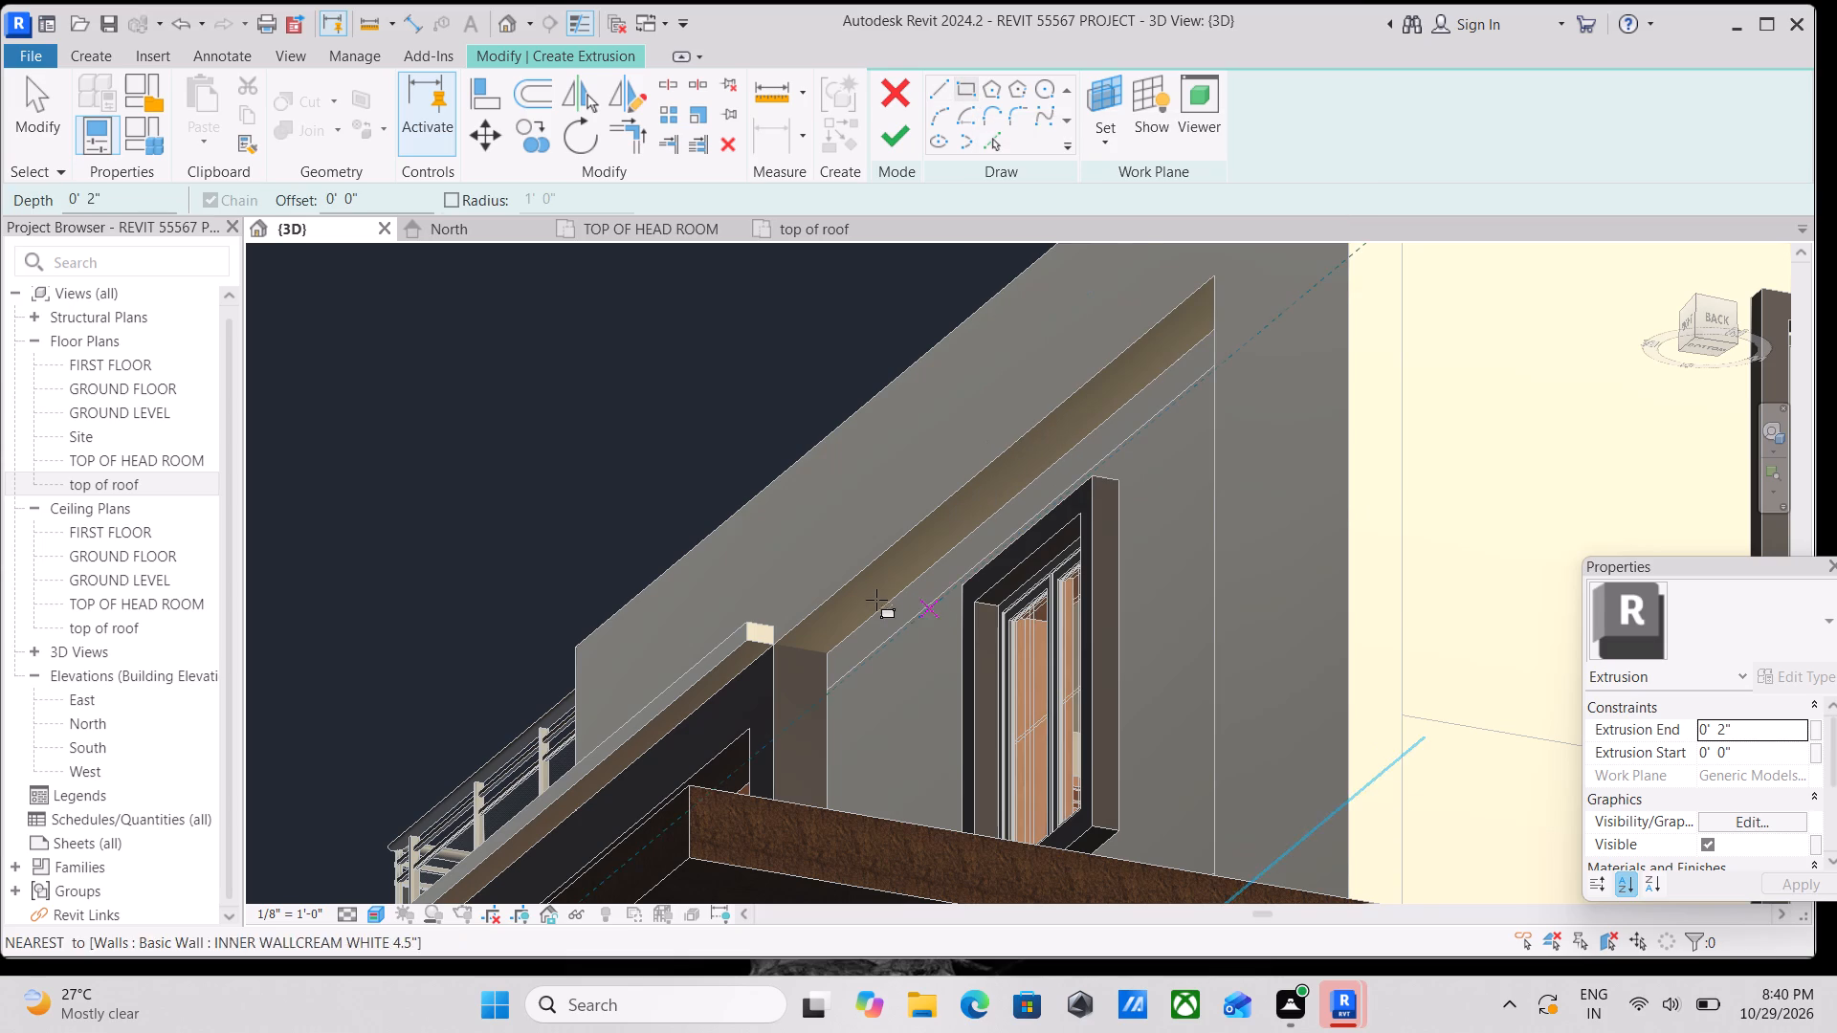
scroll(871, 599, "up", 2)
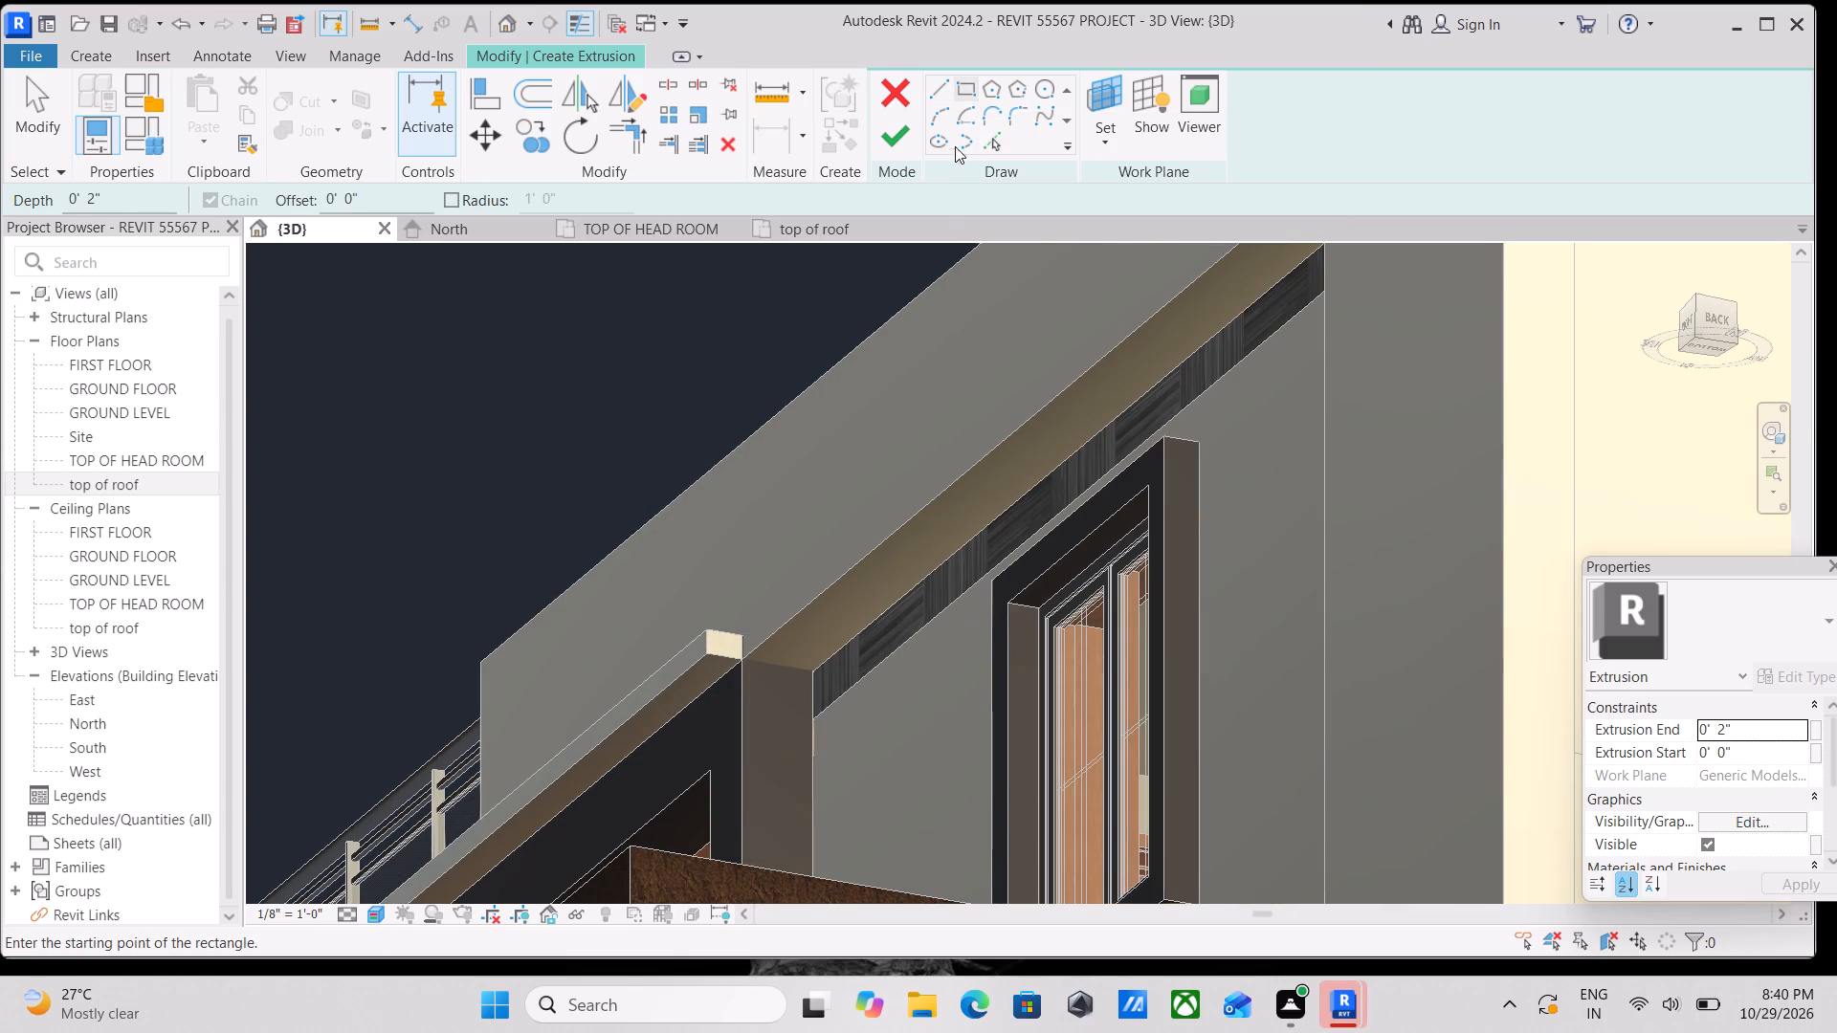
left_click(963, 84)
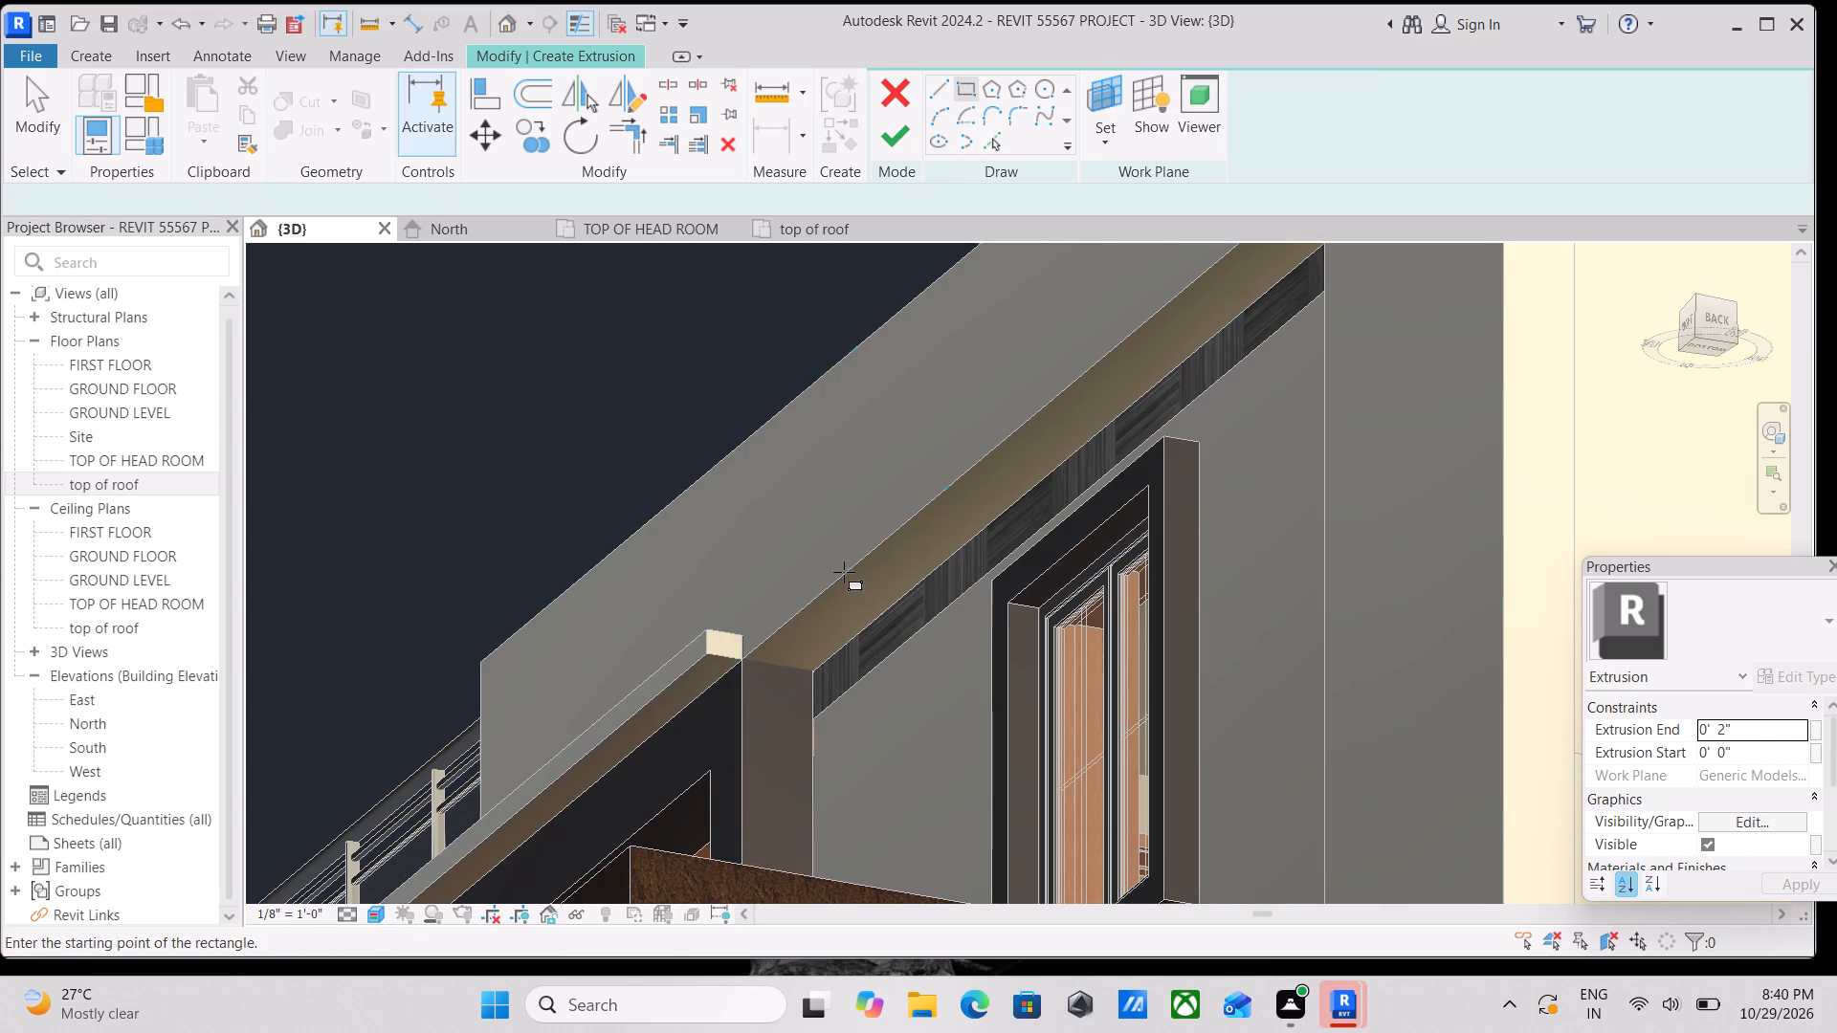
left_click(913, 520)
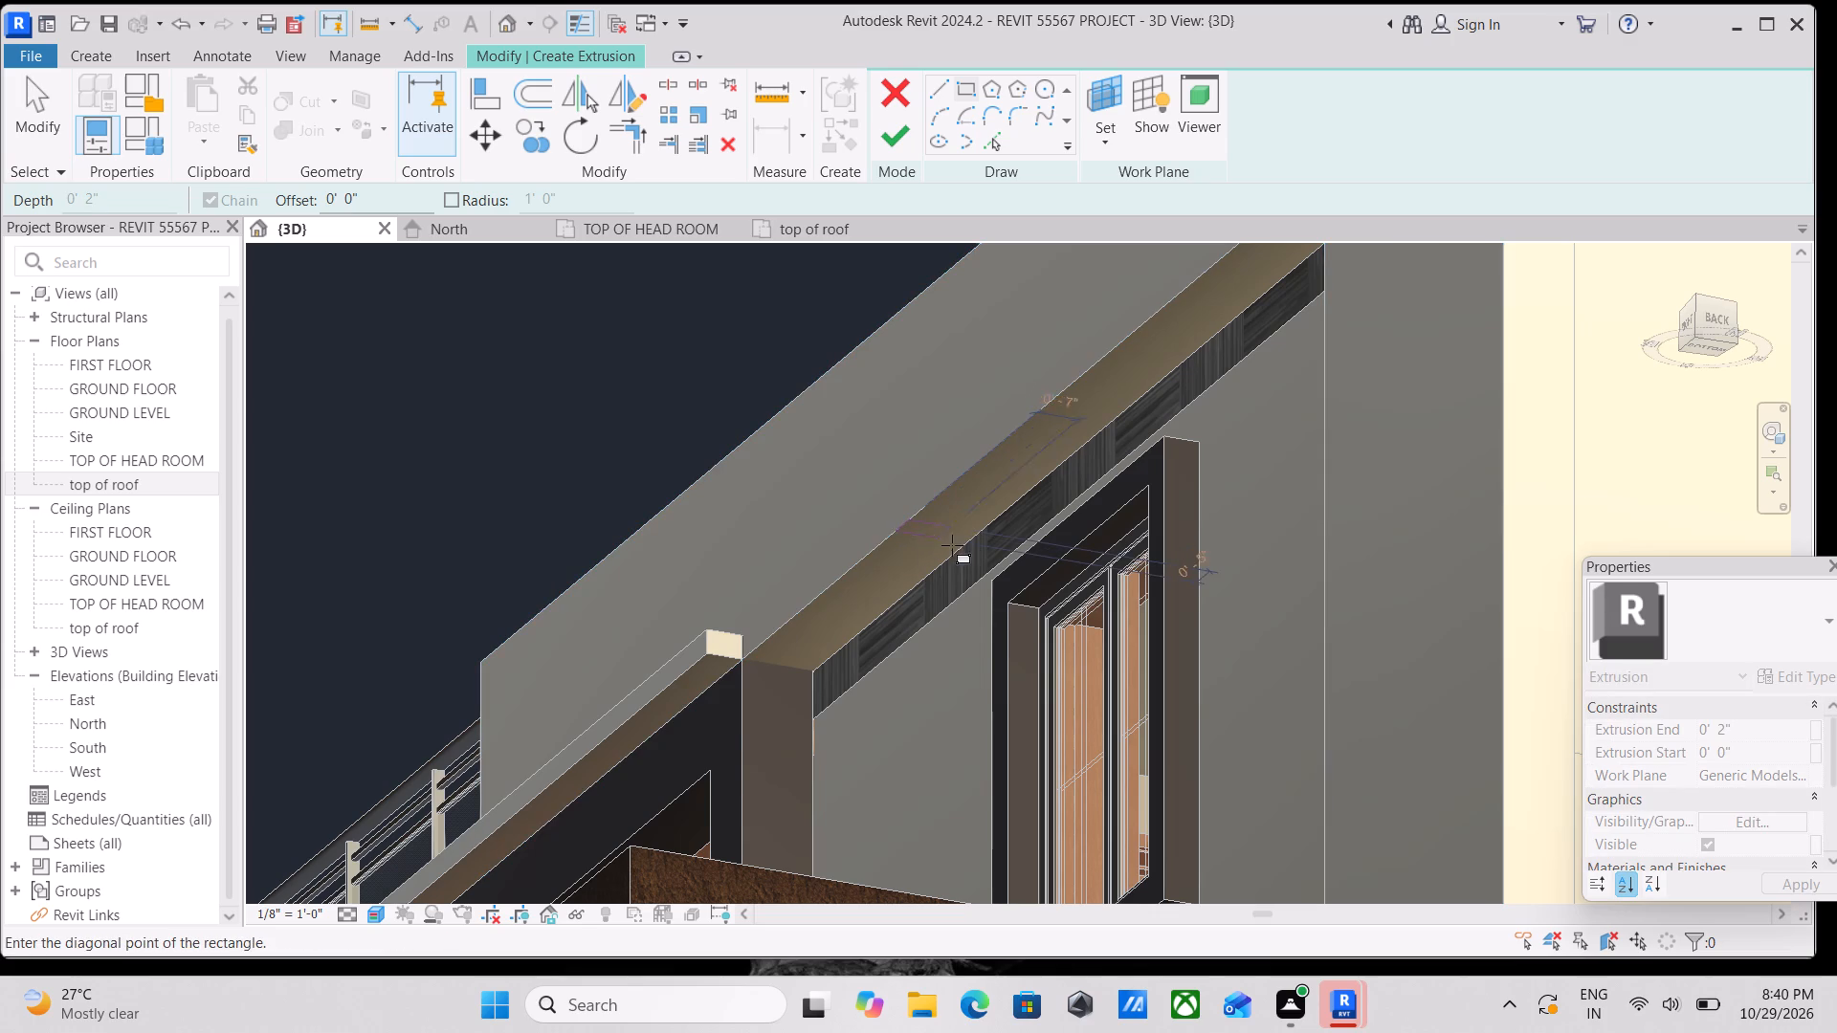
scroll(962, 554, "up", 6)
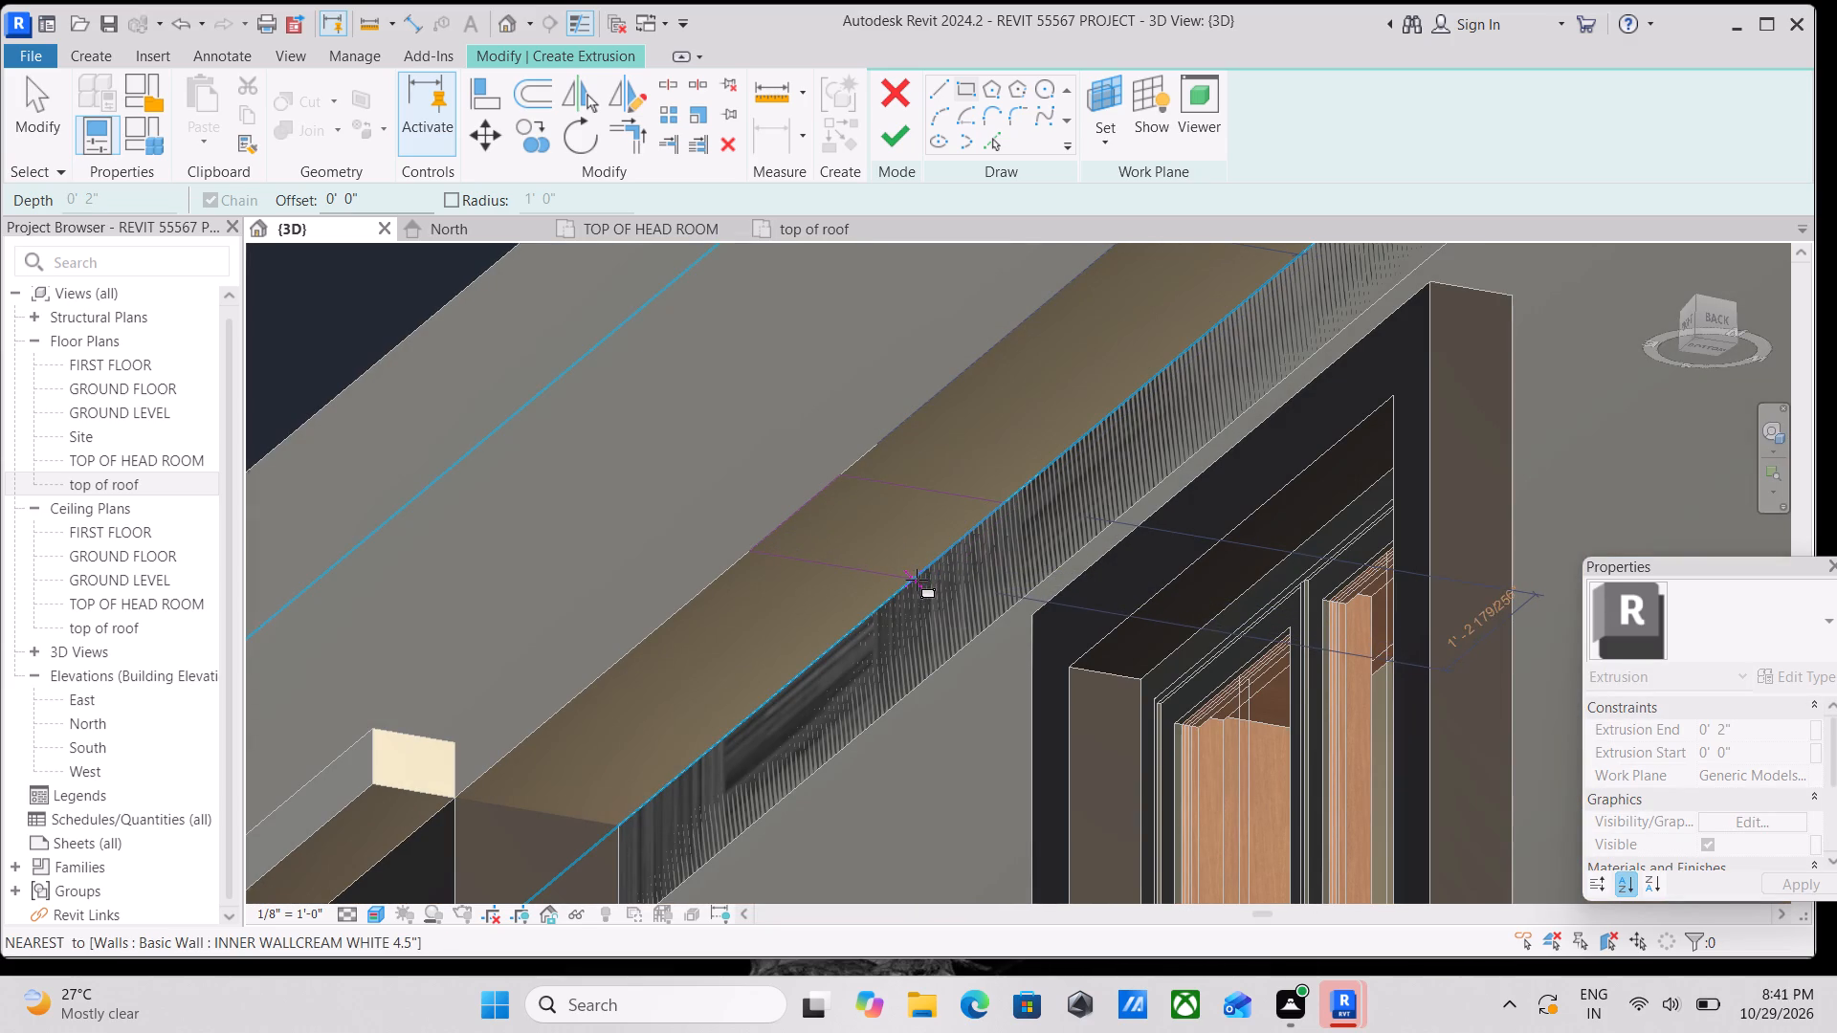
left_click(910, 582)
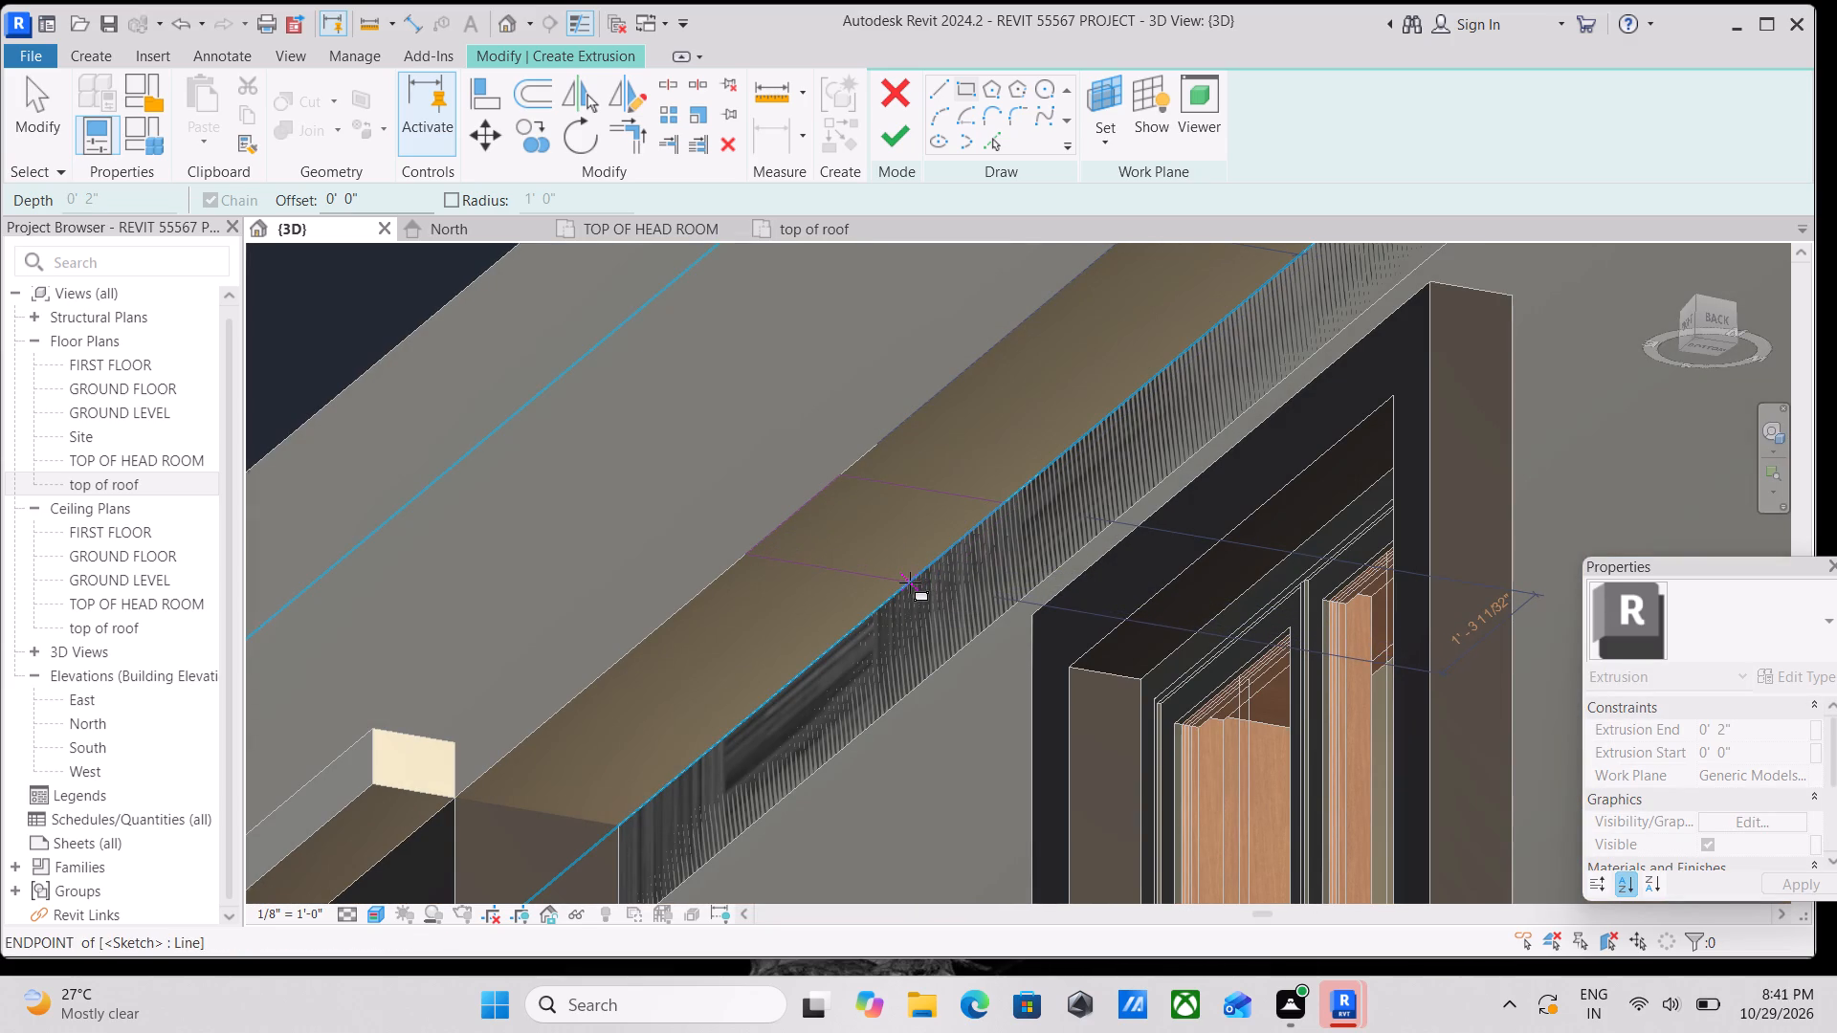
scroll(910, 582, "down", 1)
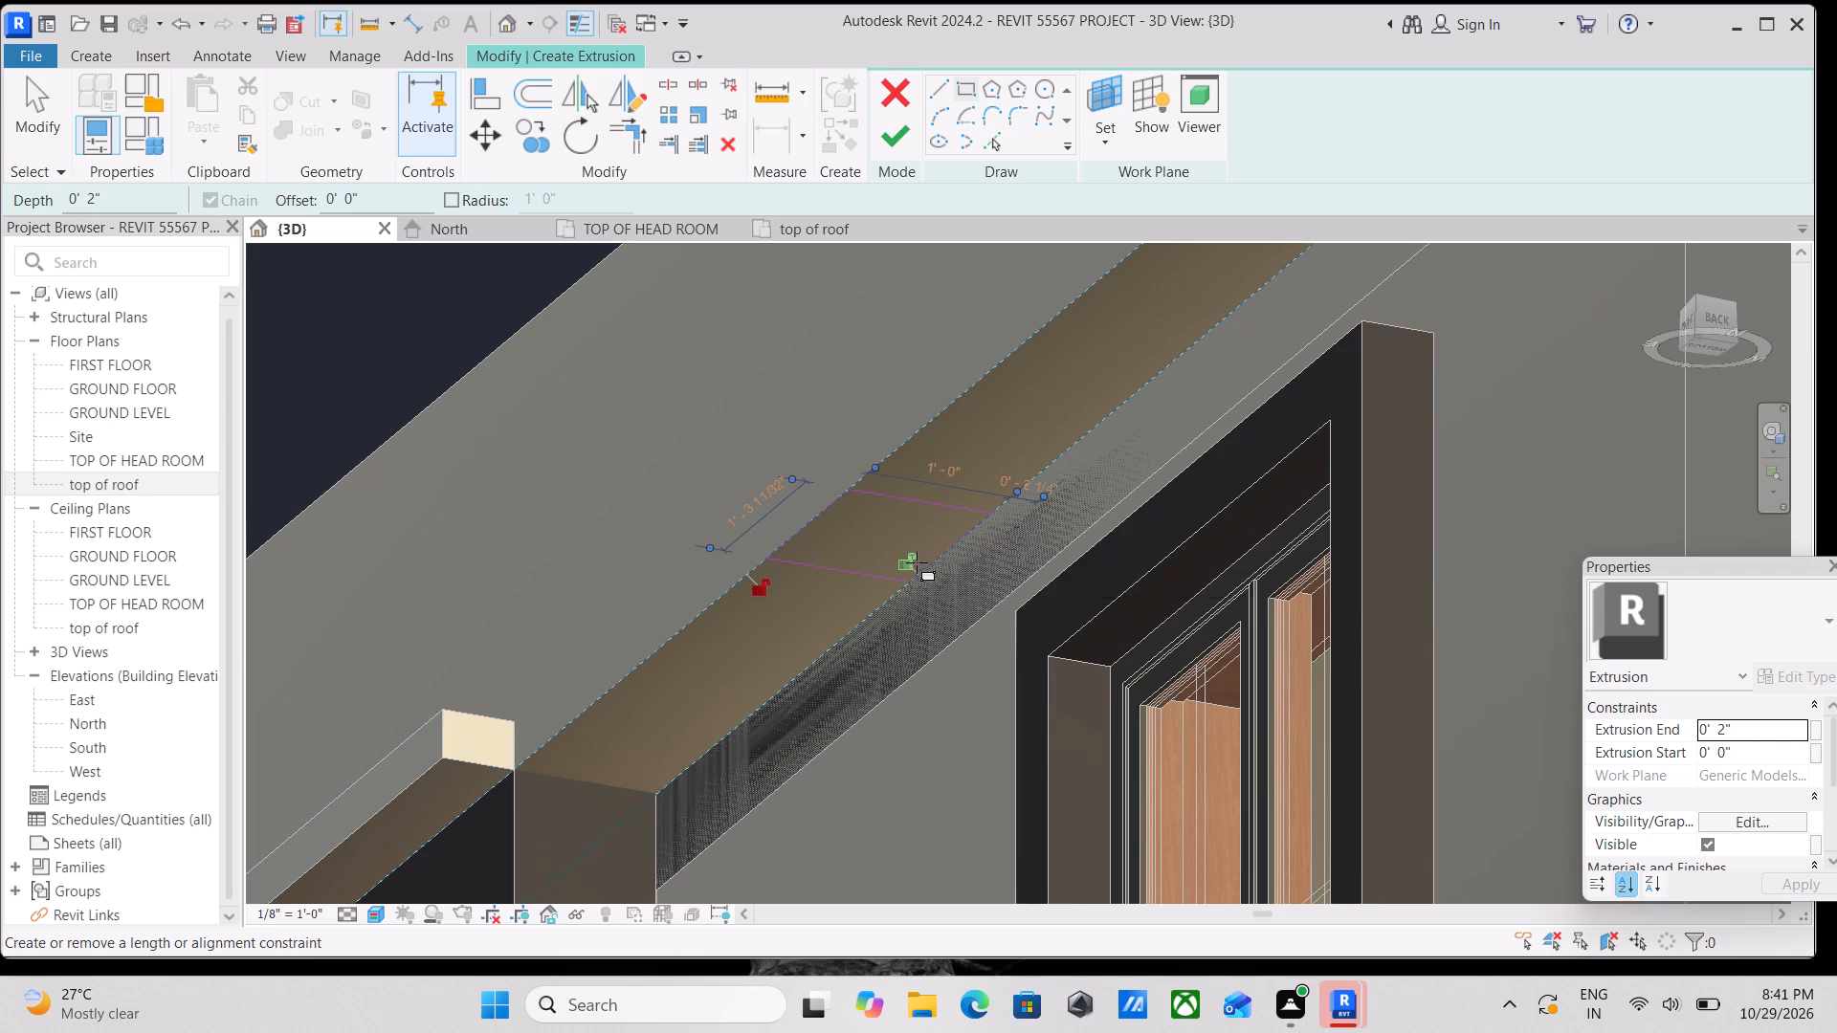
middle_click_drag(914, 570, 1029, 627, "shift")
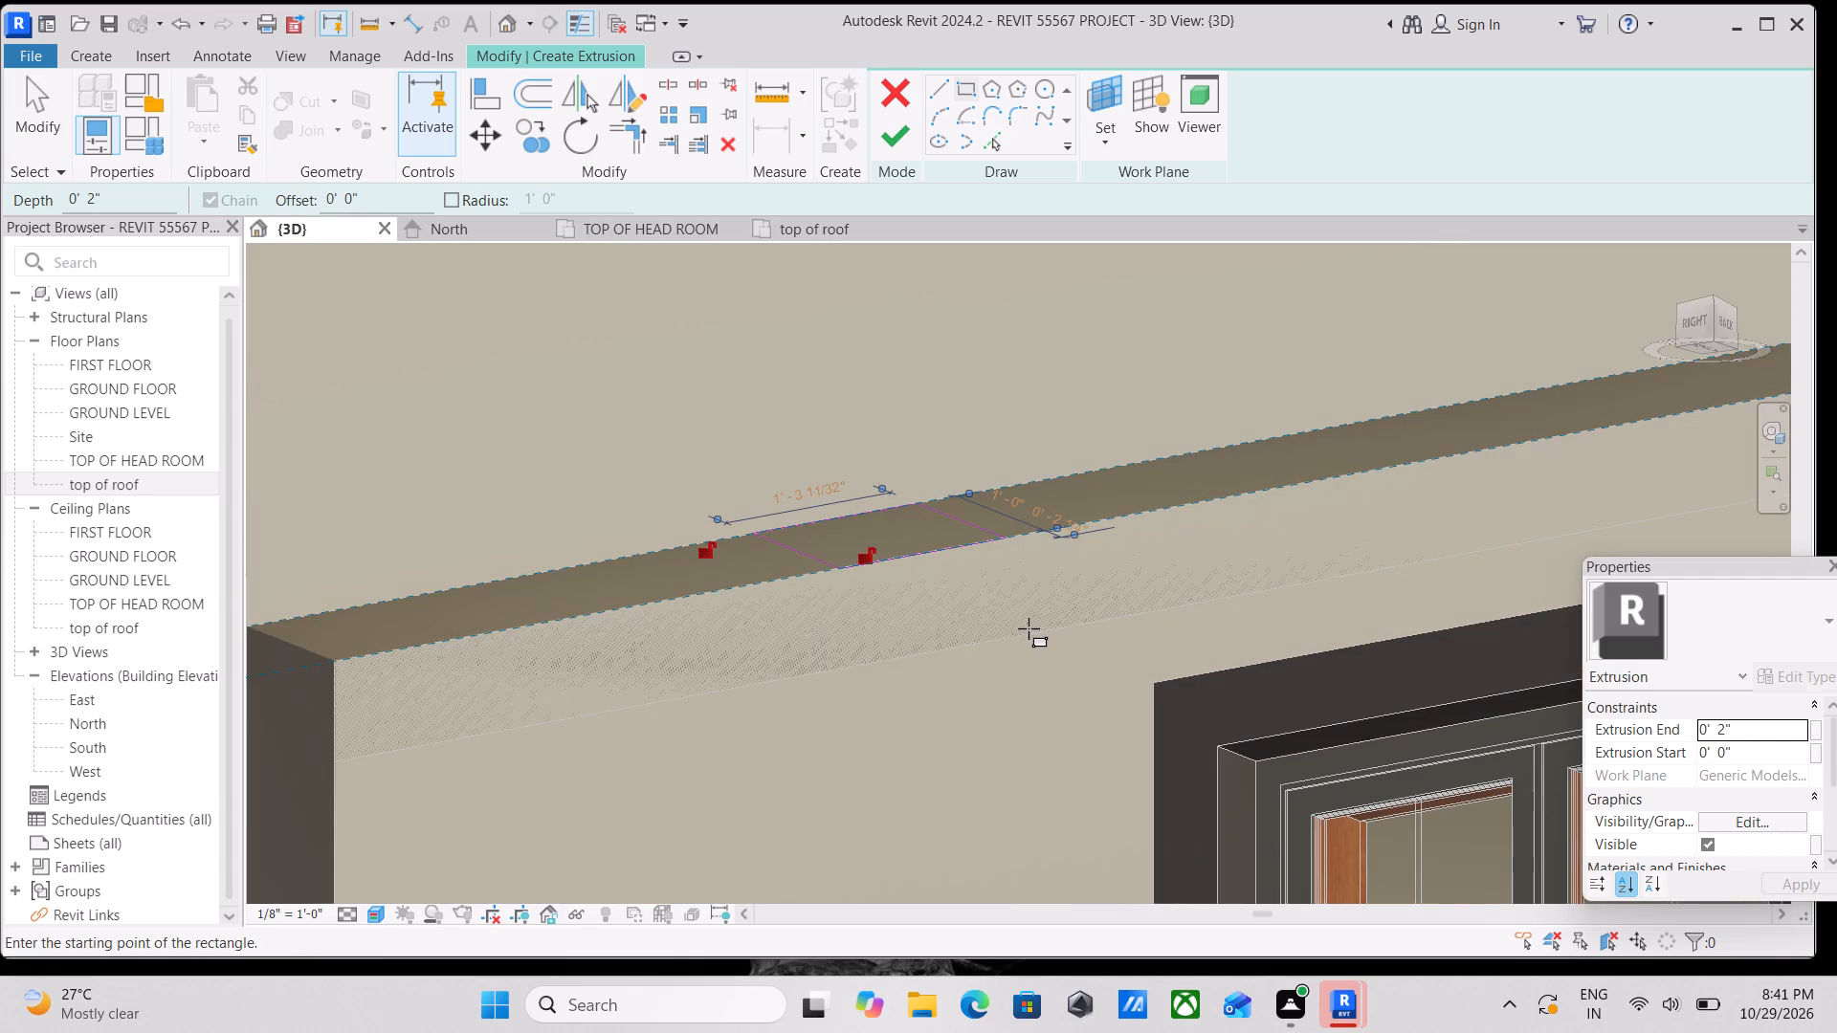
middle_click_drag(1006, 636, 856, 333, "shift")
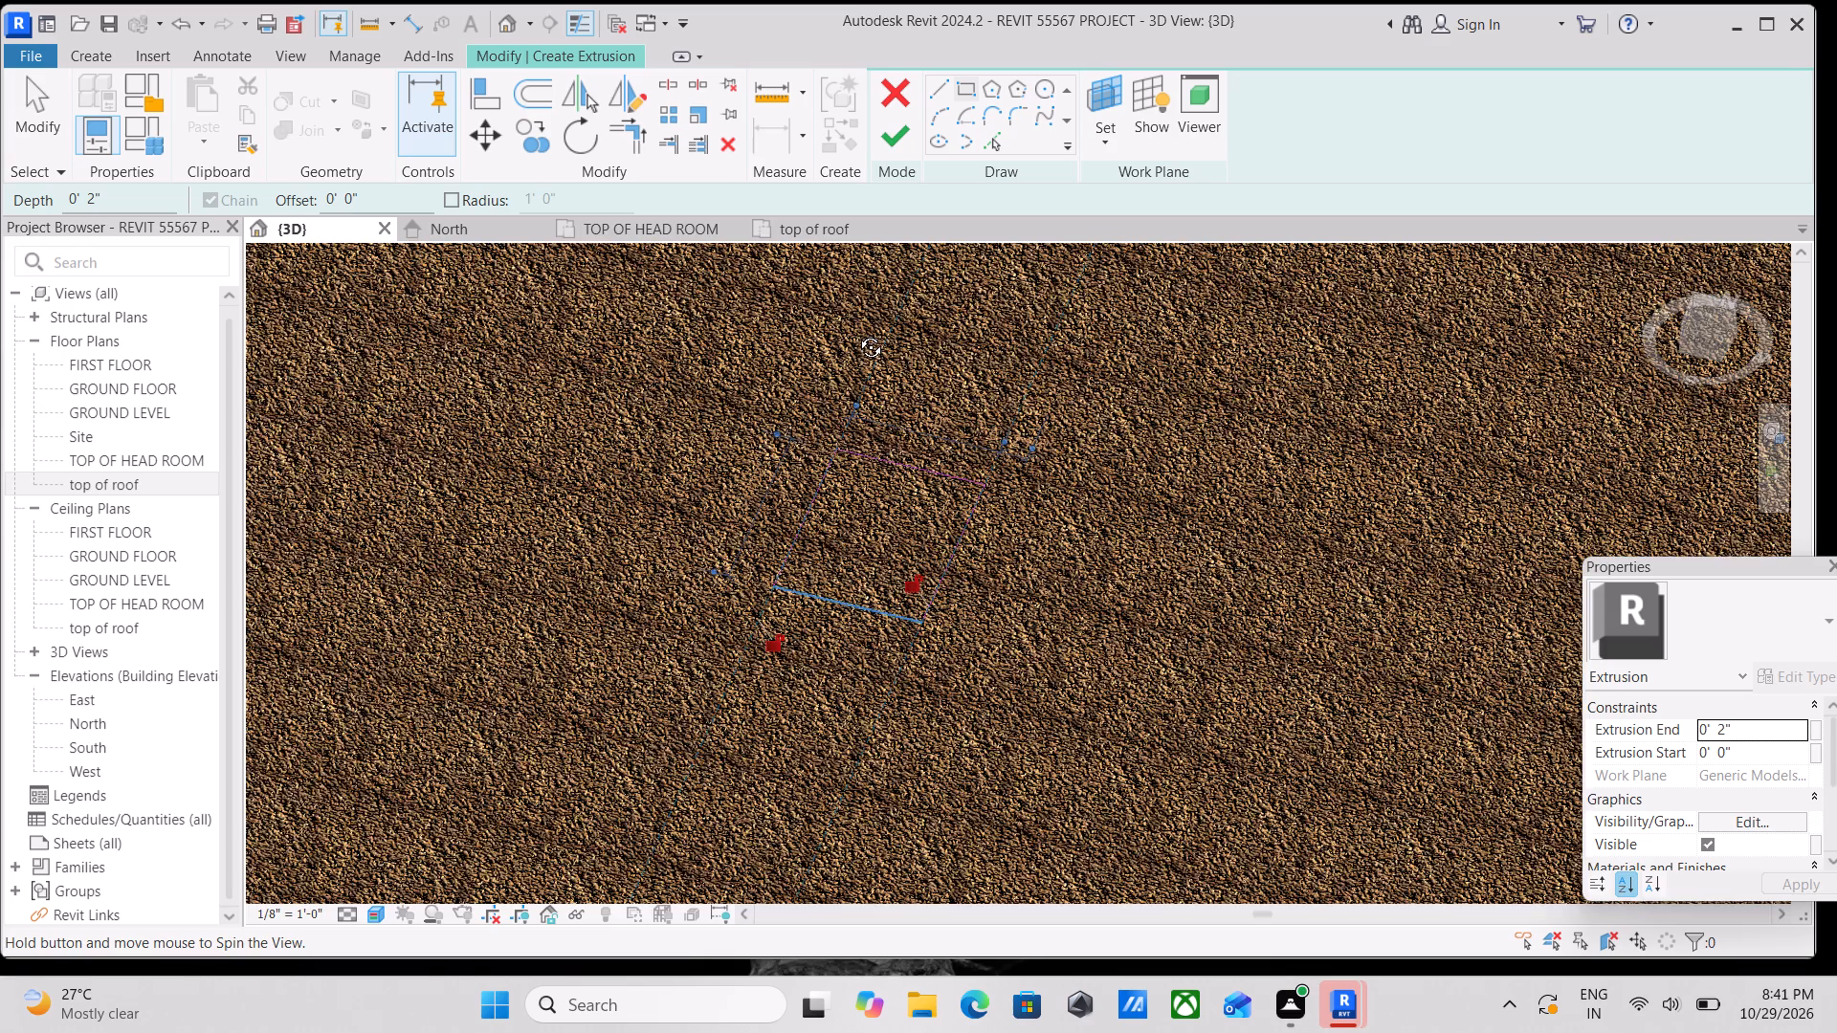
middle_click_drag(856, 333, 996, 541, "shift")
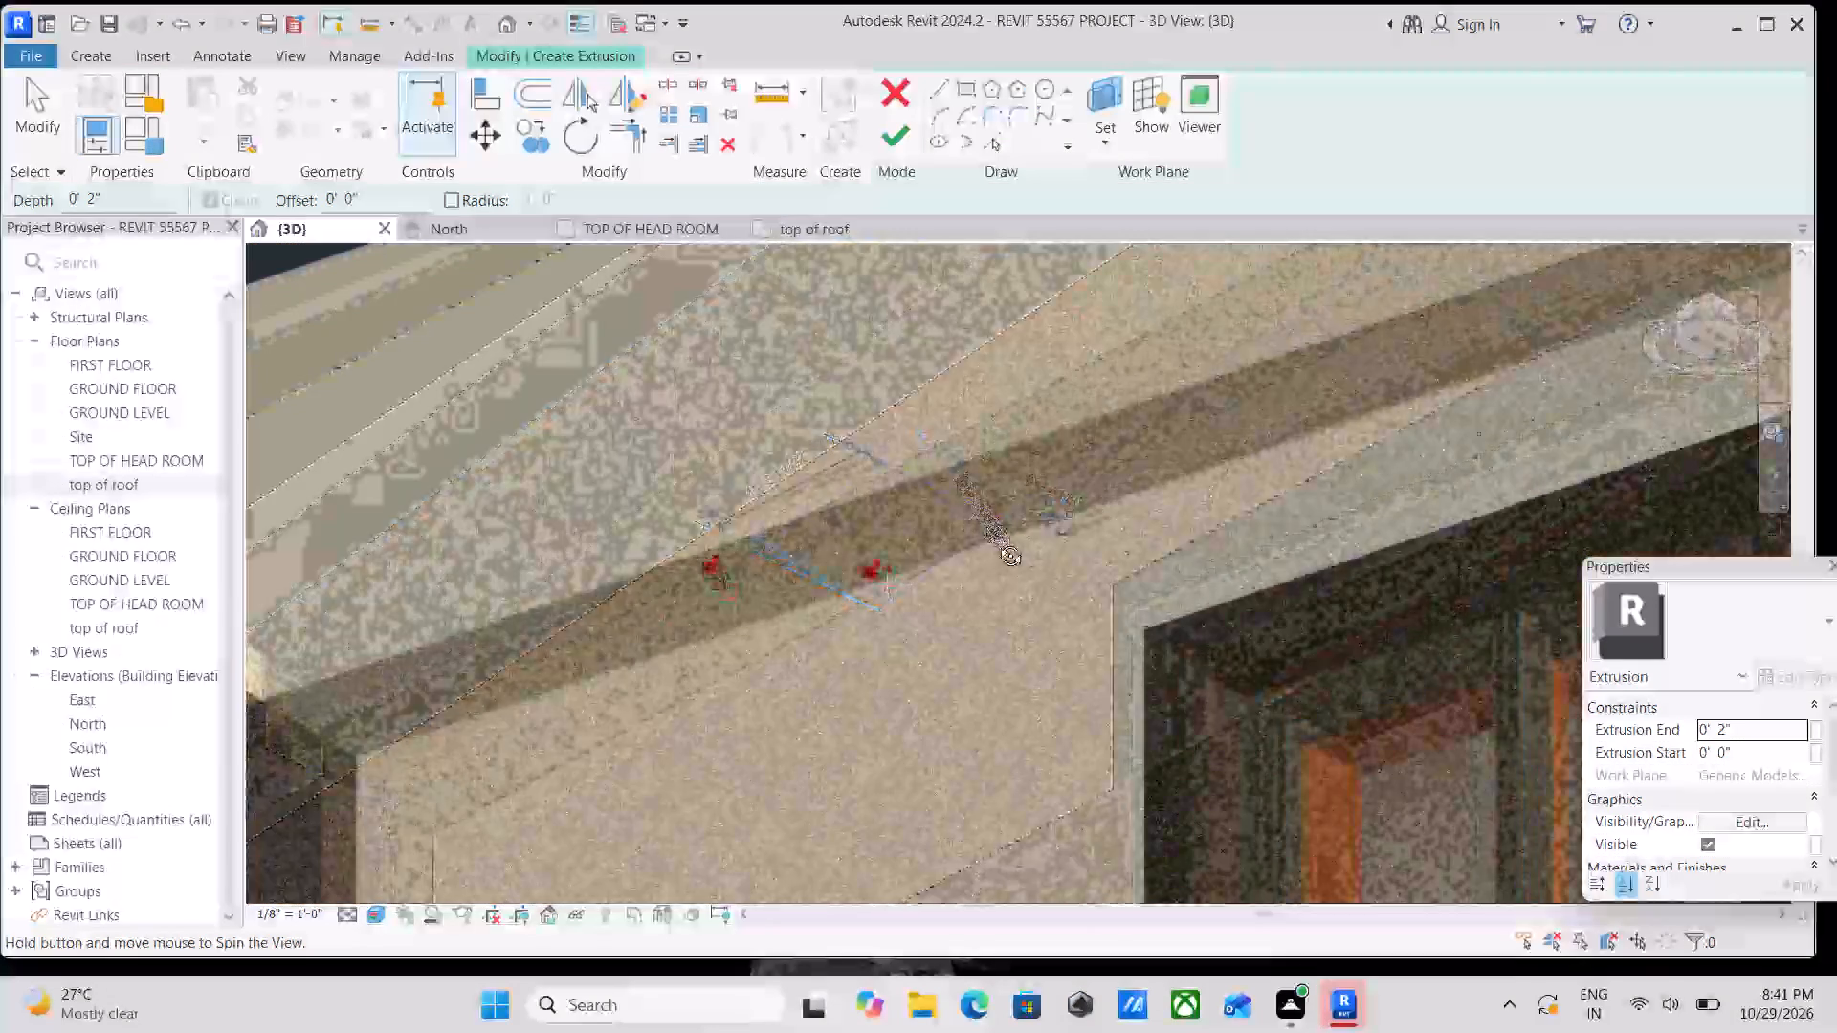
middle_click_drag(996, 541, 989, 534, "shift")
key("Escape")
key("Escape")
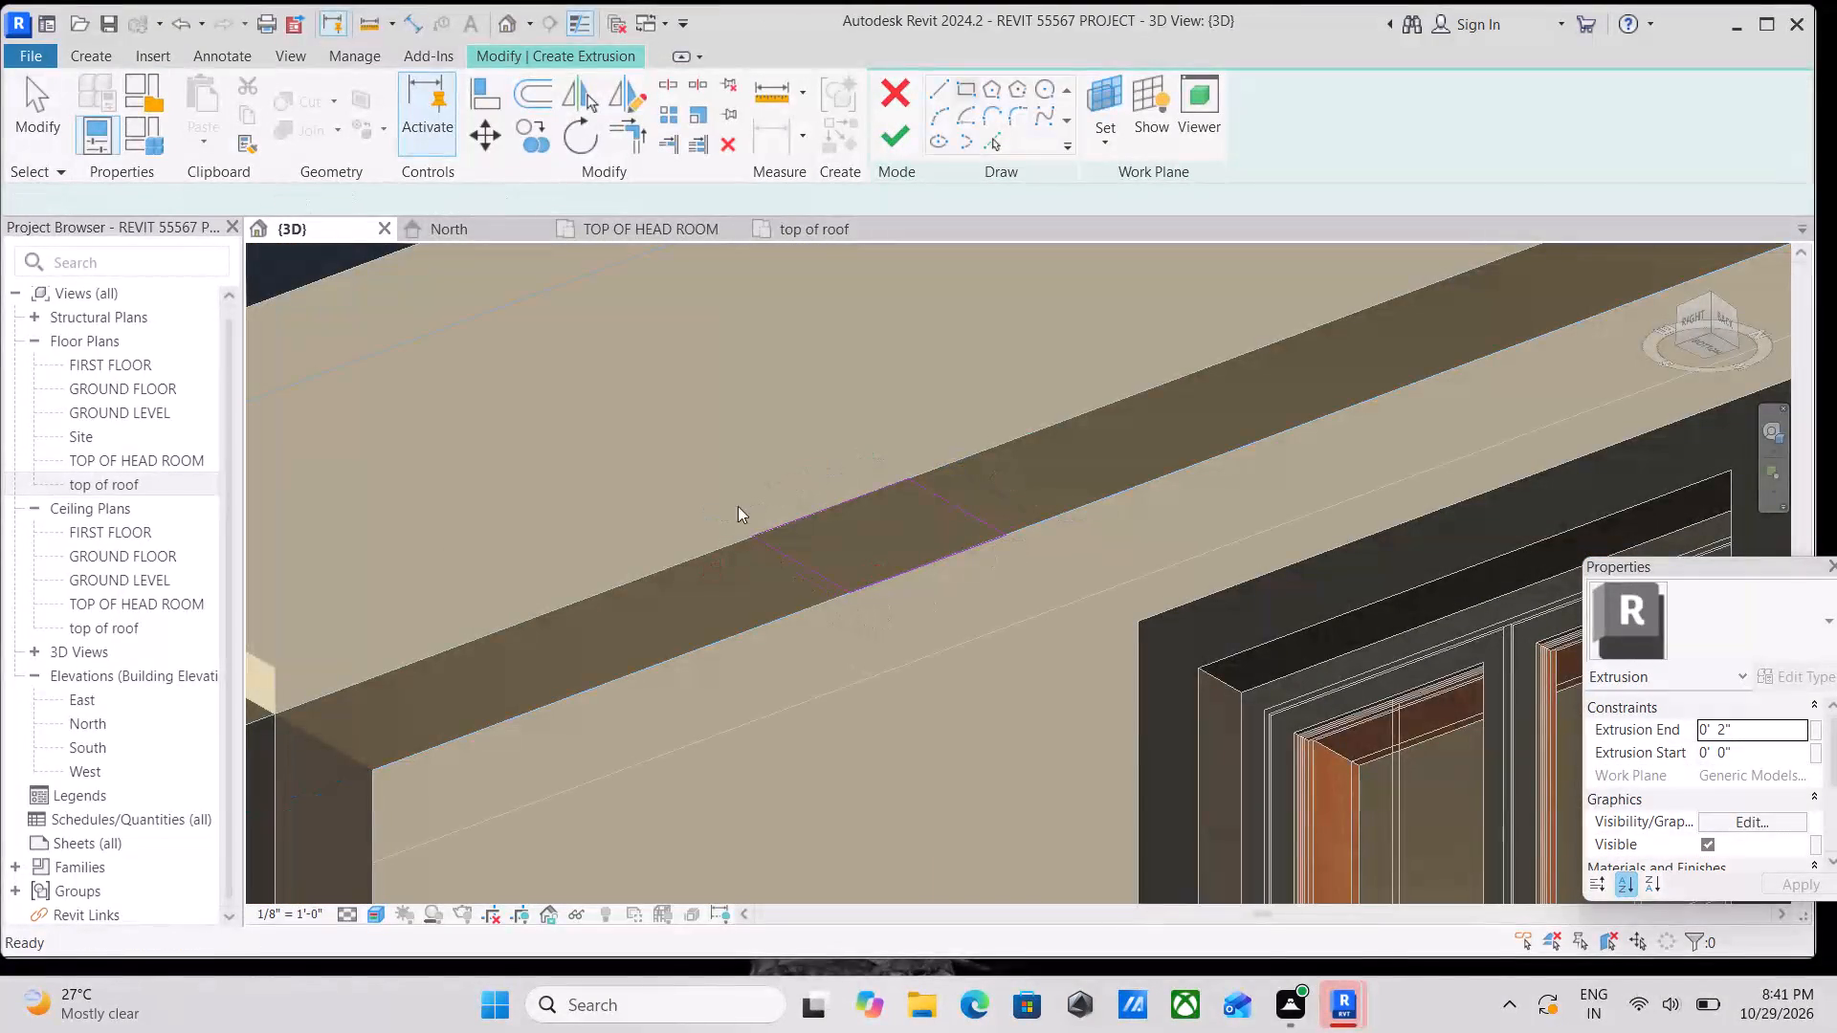
key("Escape")
Copy the rectangle's four sketch lines three times along the parapet's underside, leaving a gap between neighbouring rectangles.
left_click_drag(726, 485, 987, 596)
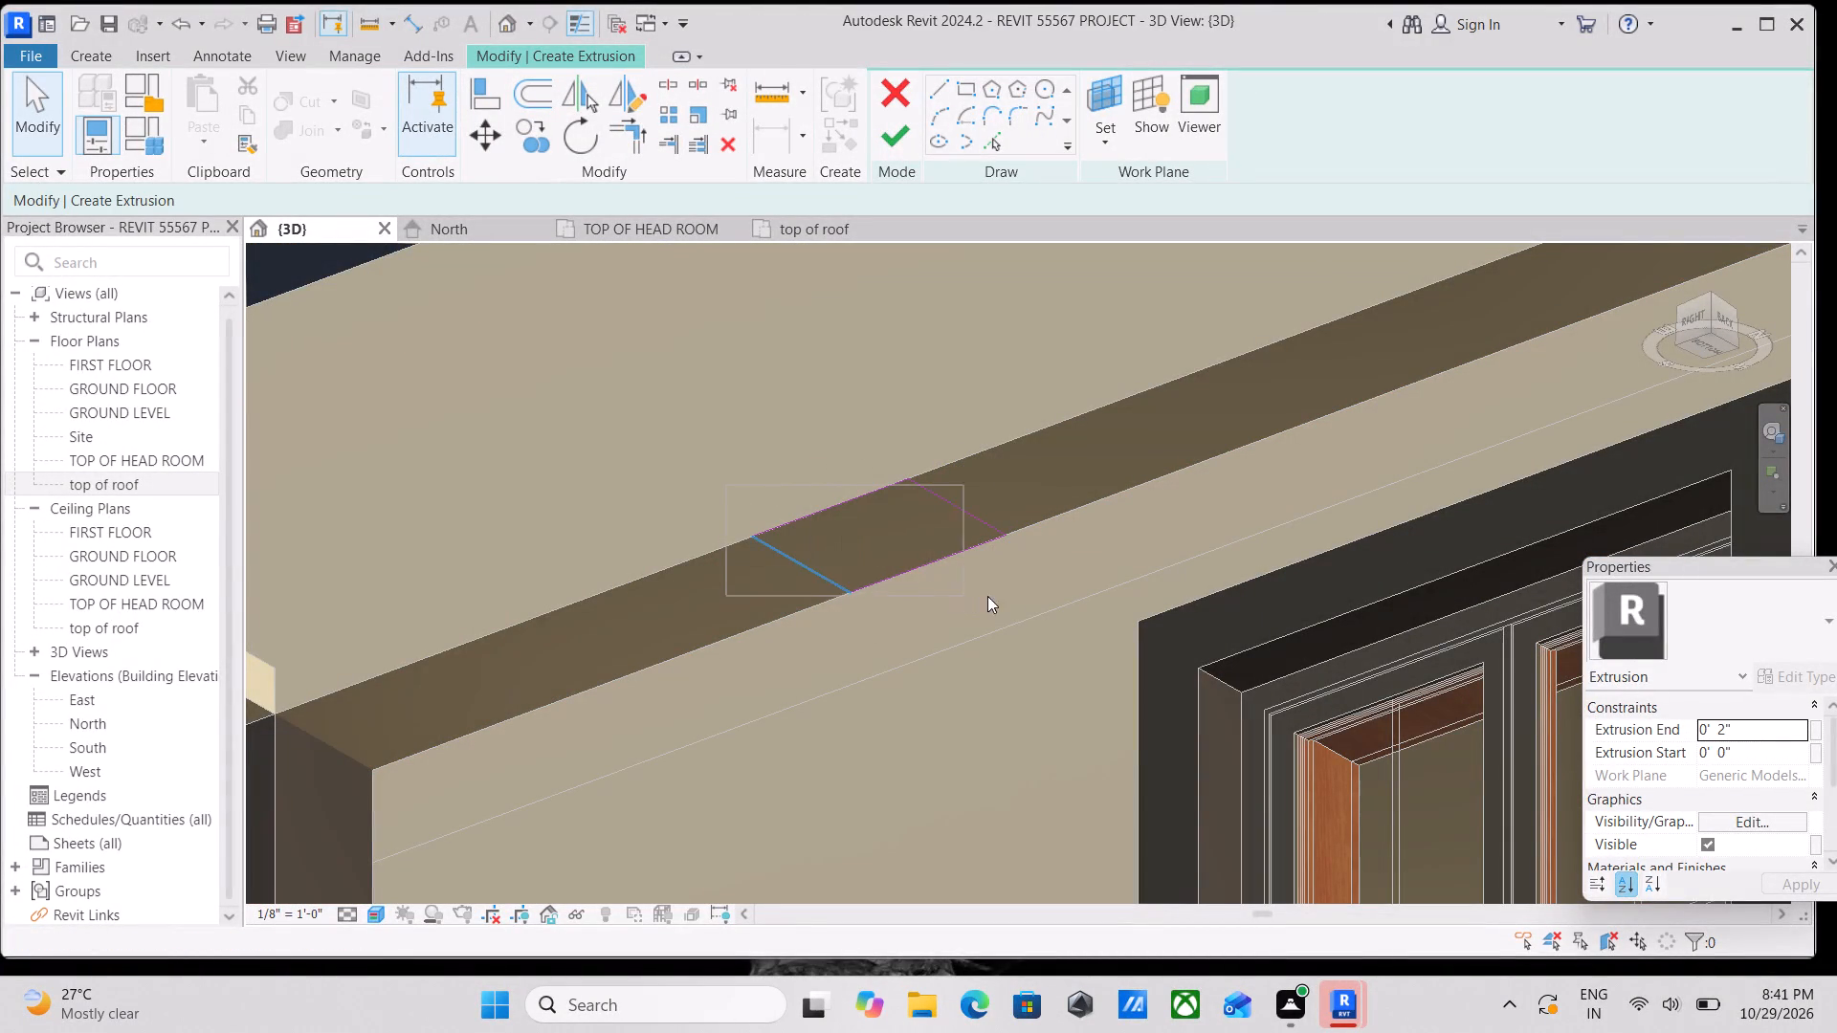
left_click_drag(987, 596, 1066, 591)
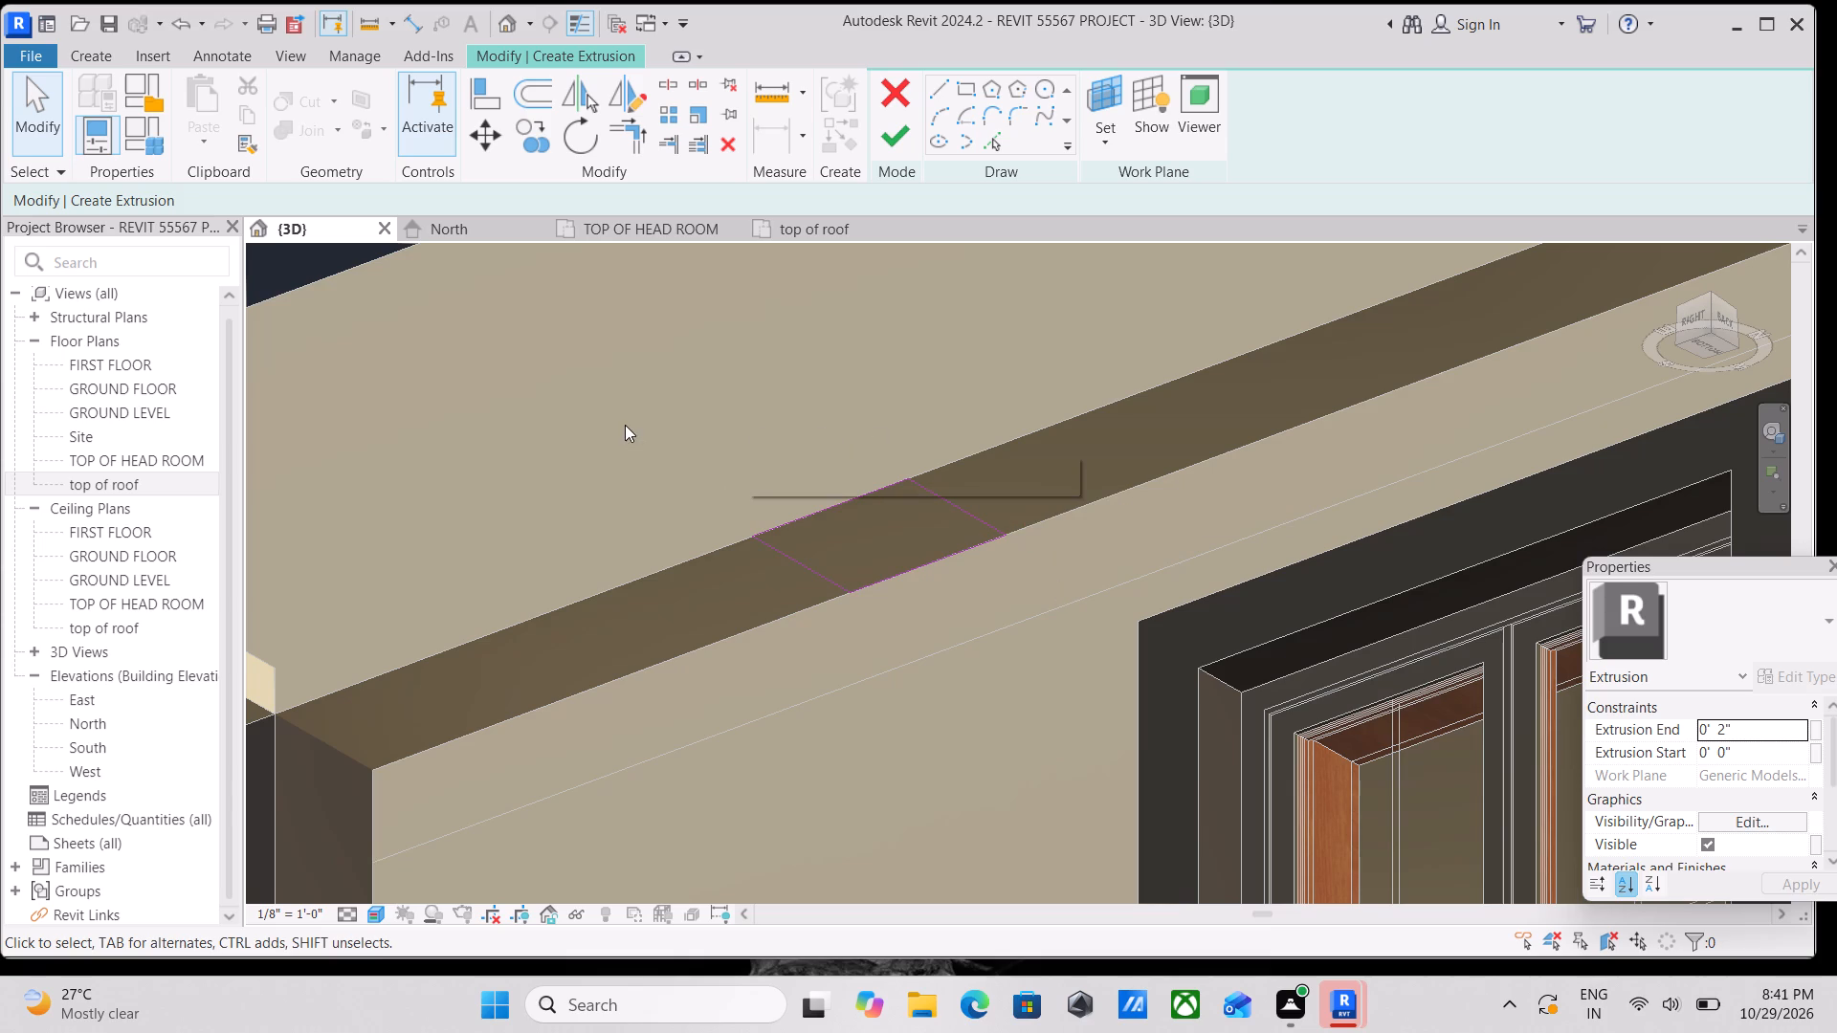
left_click_drag(622, 424, 1056, 641)
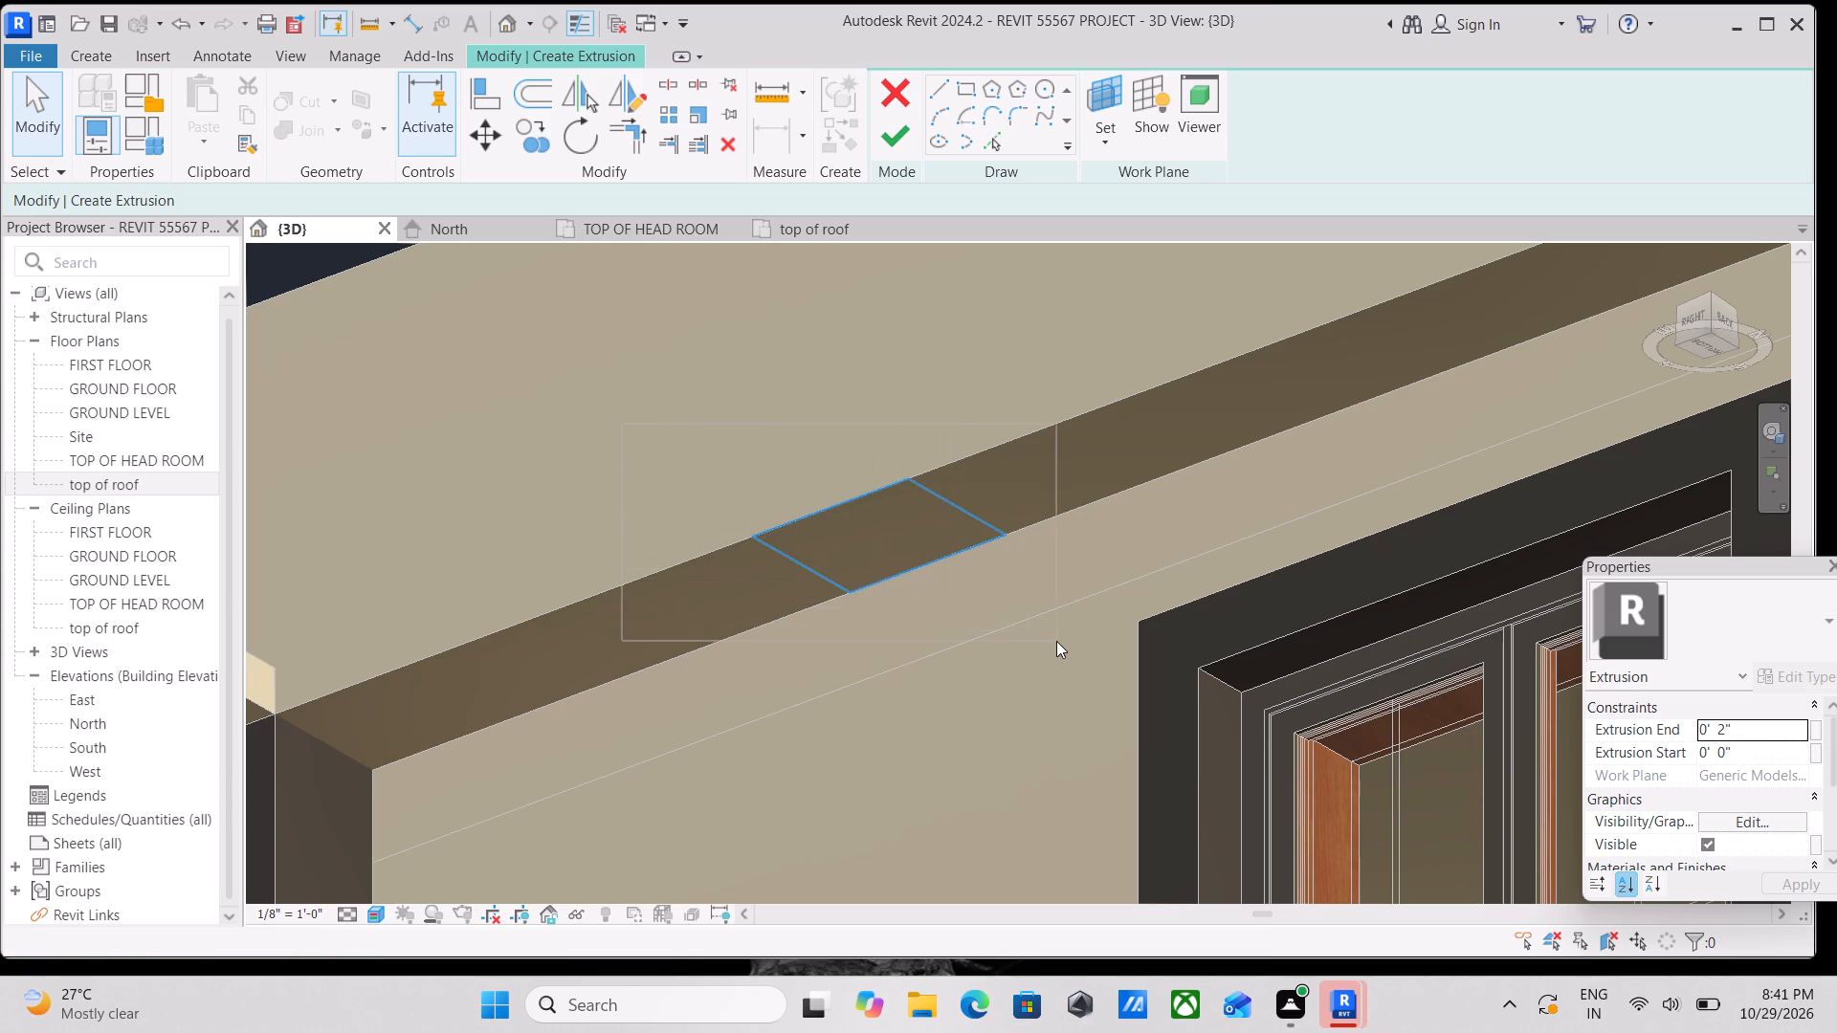
left_click_drag(1056, 641, 1061, 641)
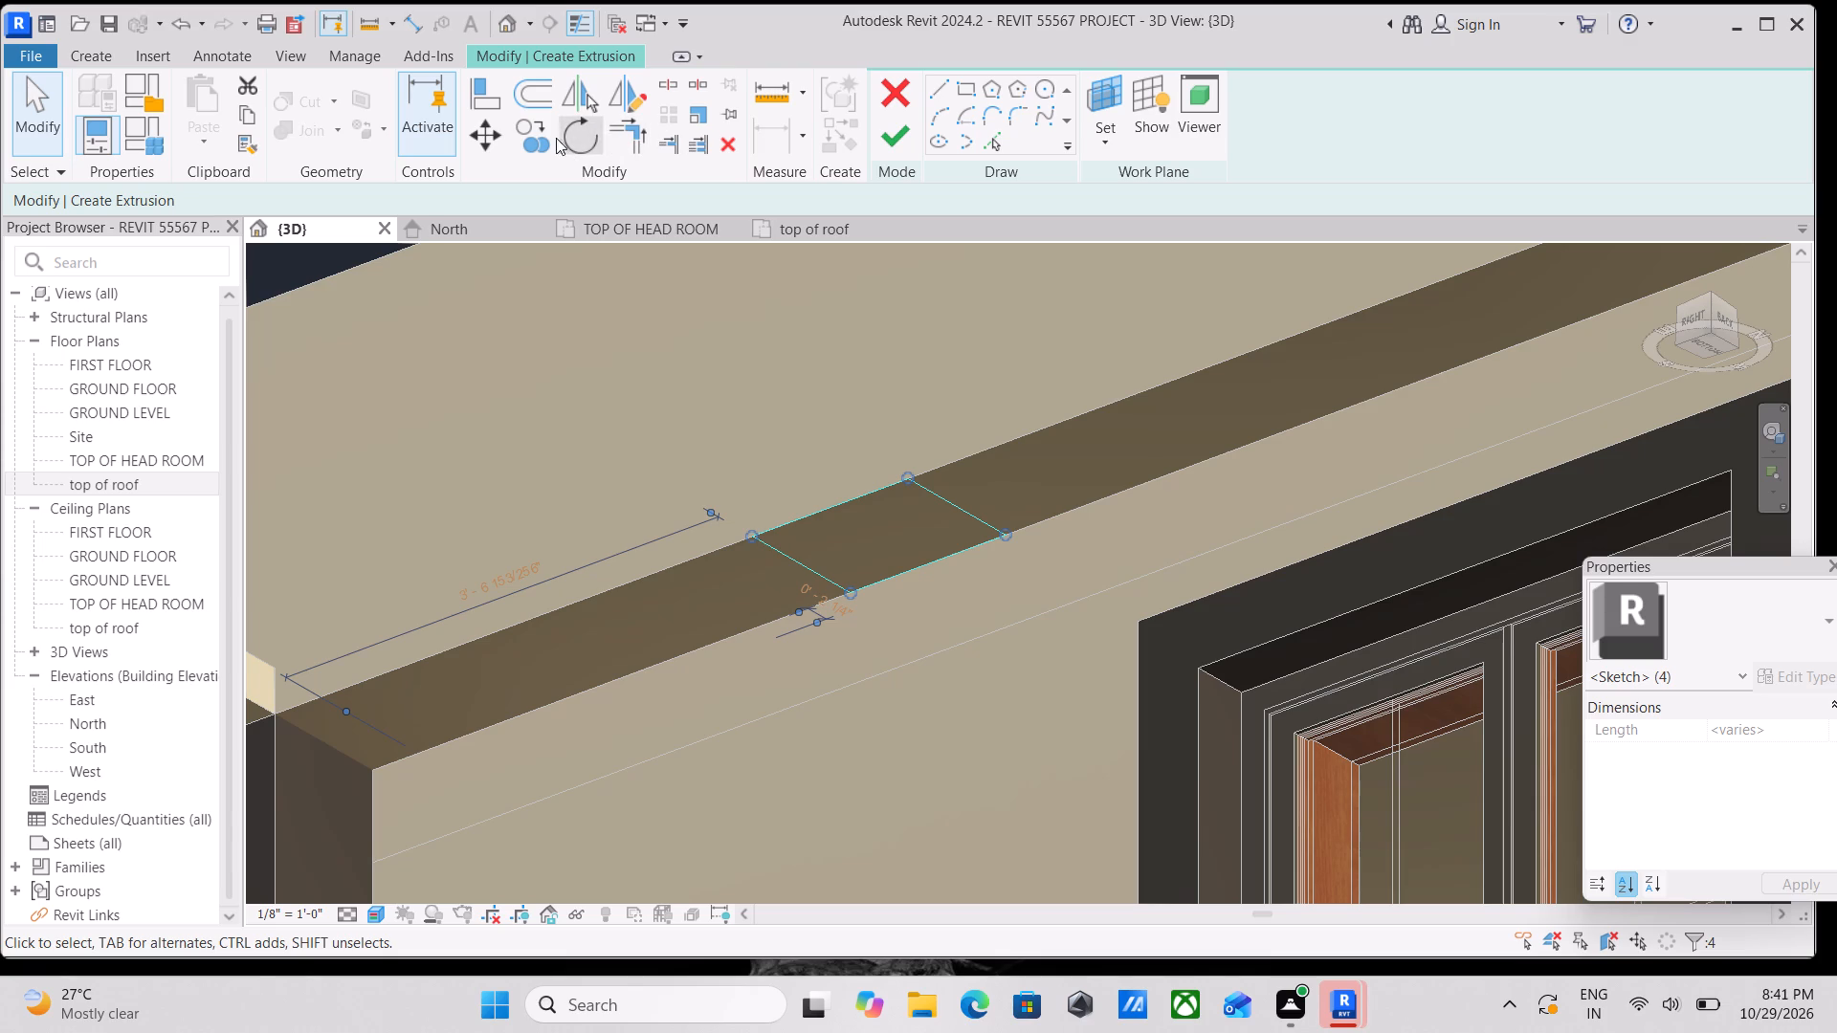
left_click(521, 142)
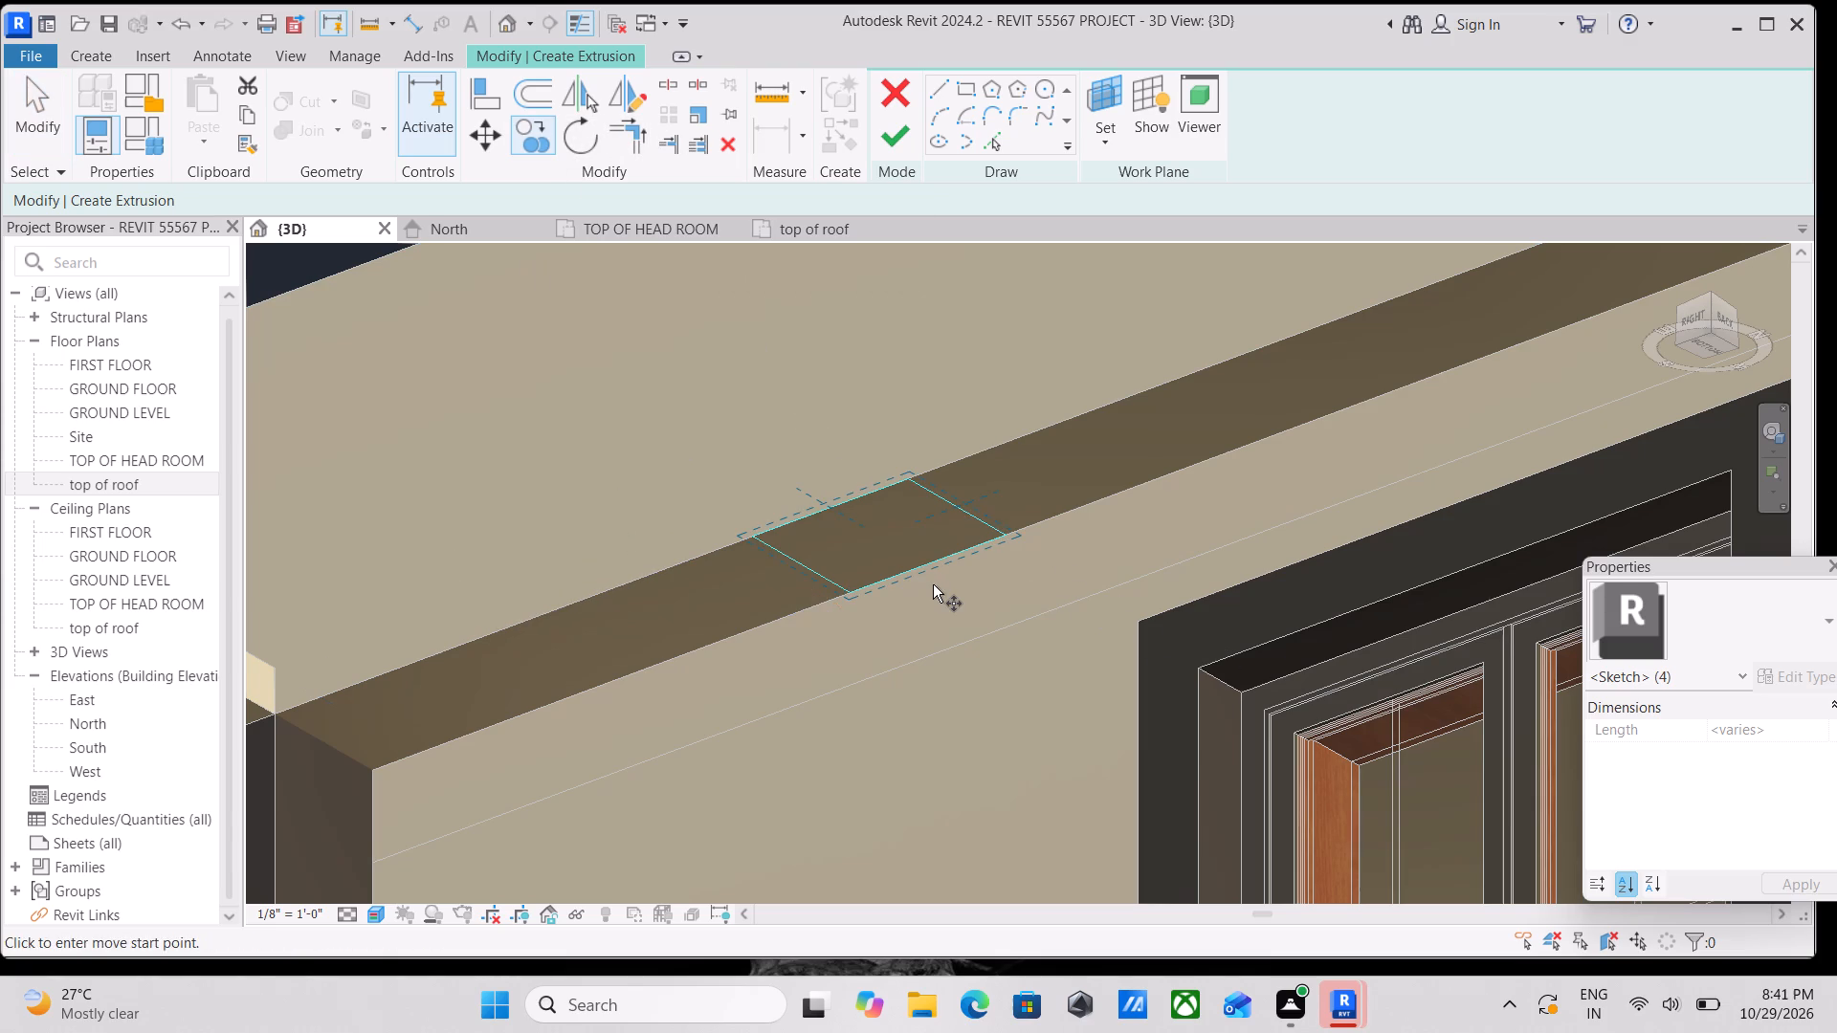
left_click(932, 566)
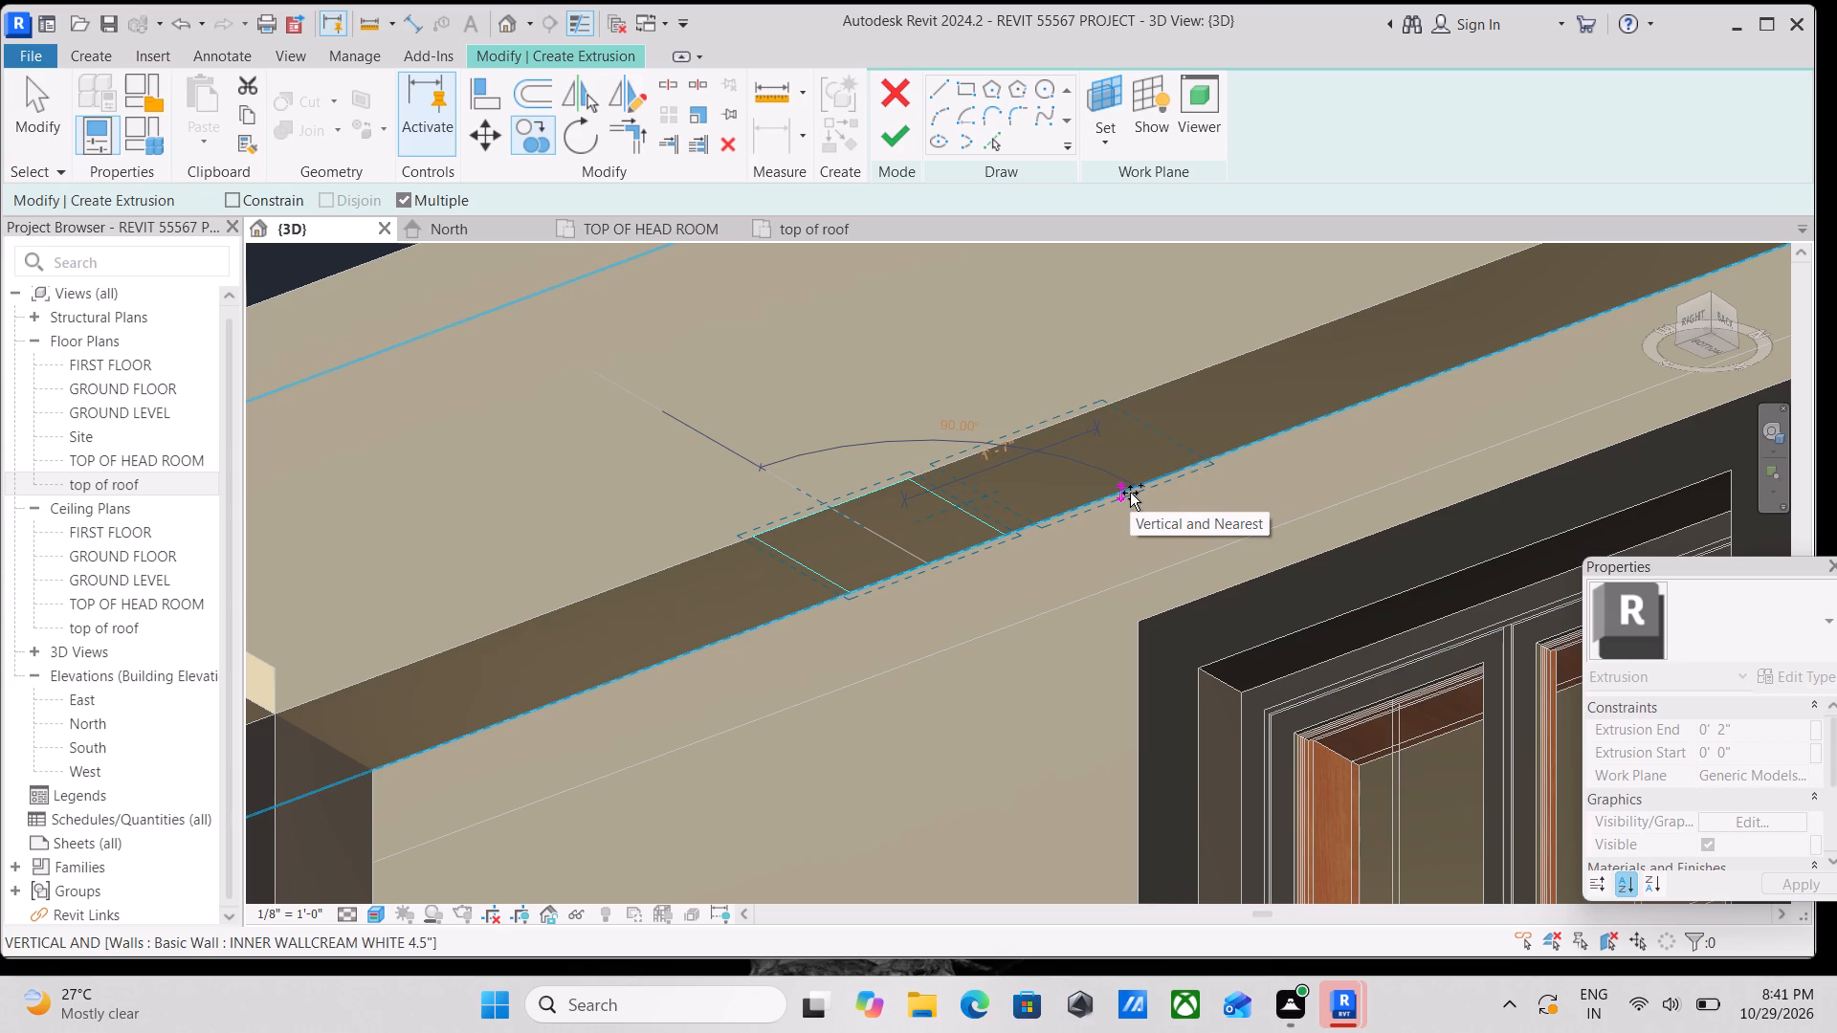
left_click(1136, 490)
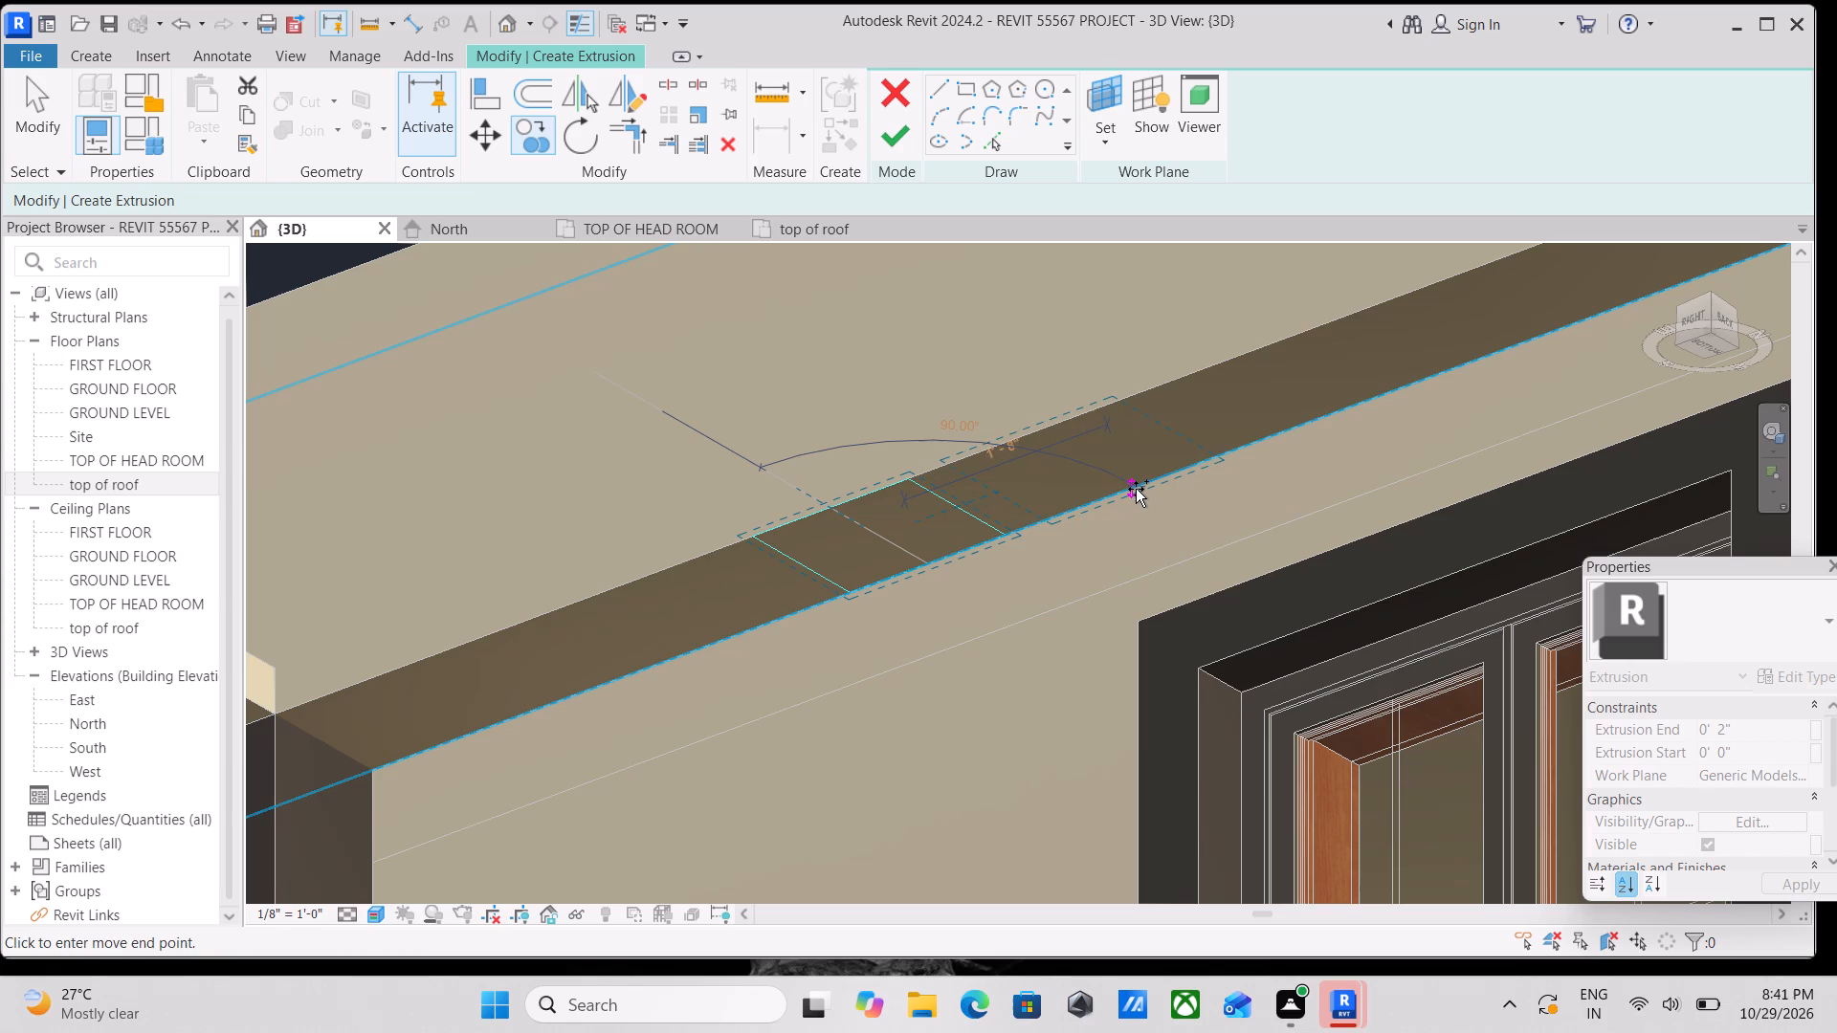
middle_click_drag(1136, 489, 936, 543)
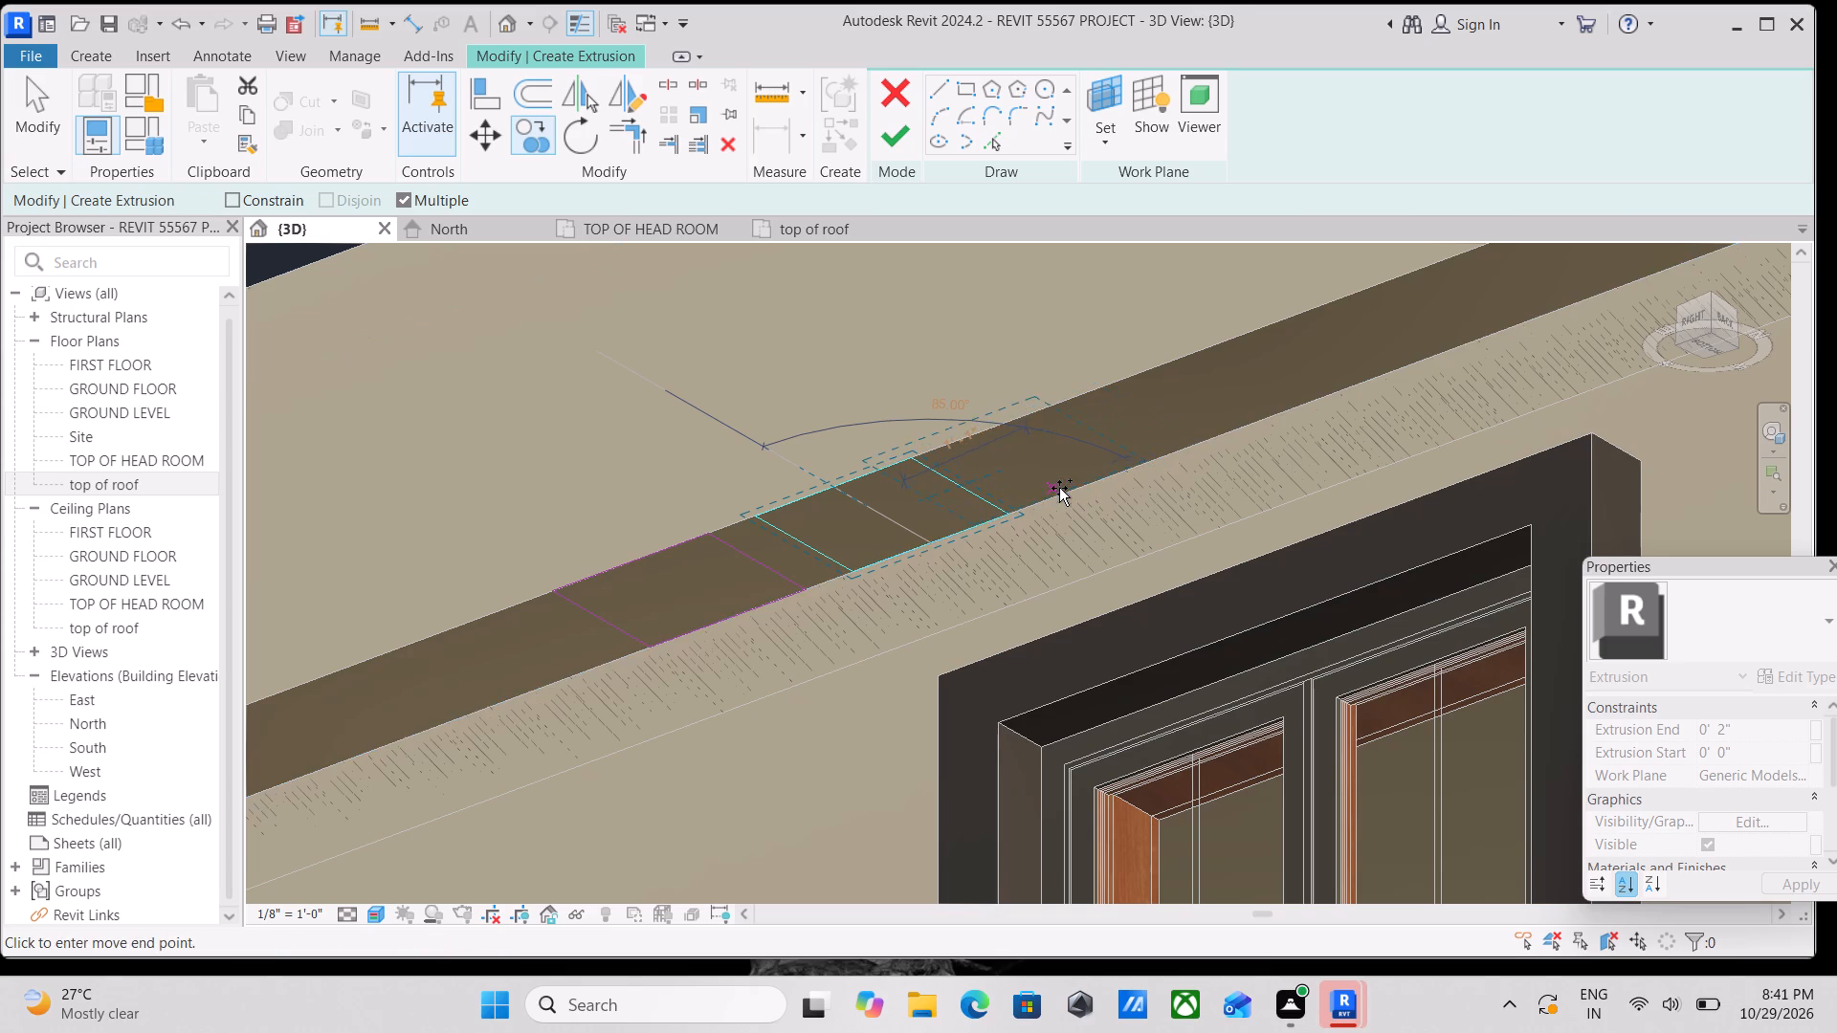
left_click(1132, 464)
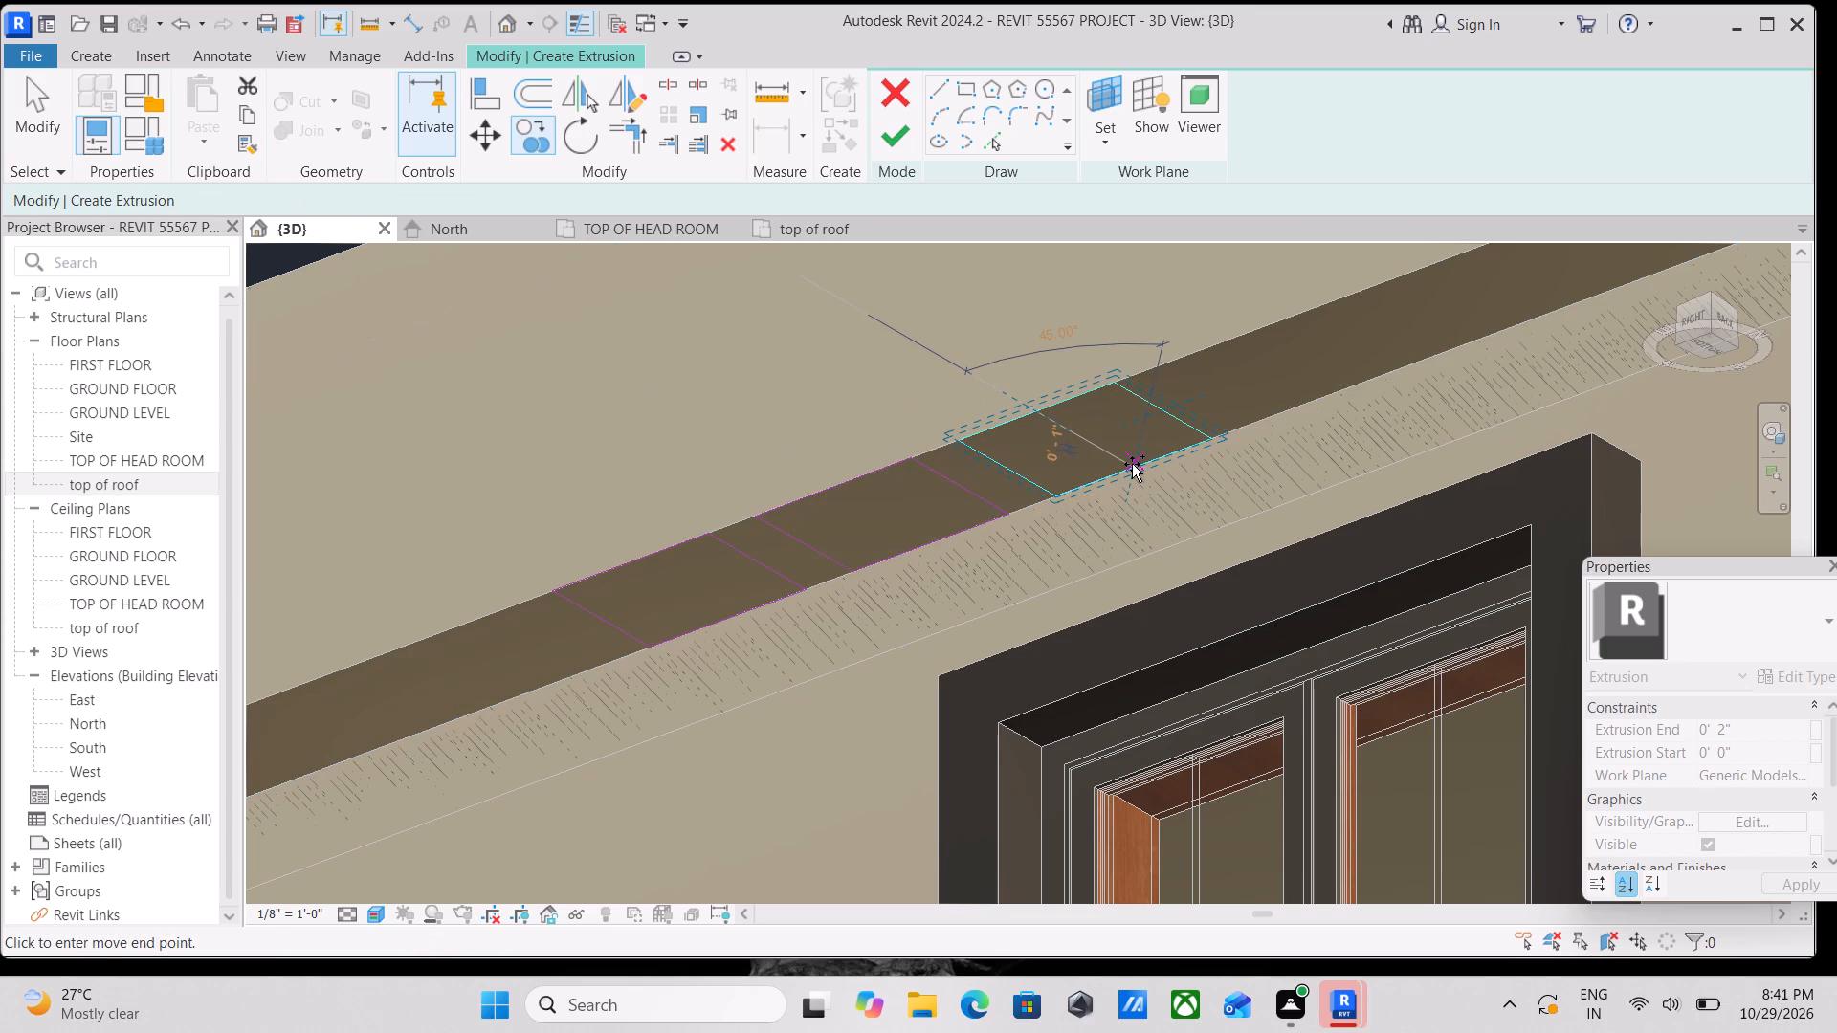
scroll(1132, 464, "down", 1)
middle_click_drag(1132, 464, 852, 565)
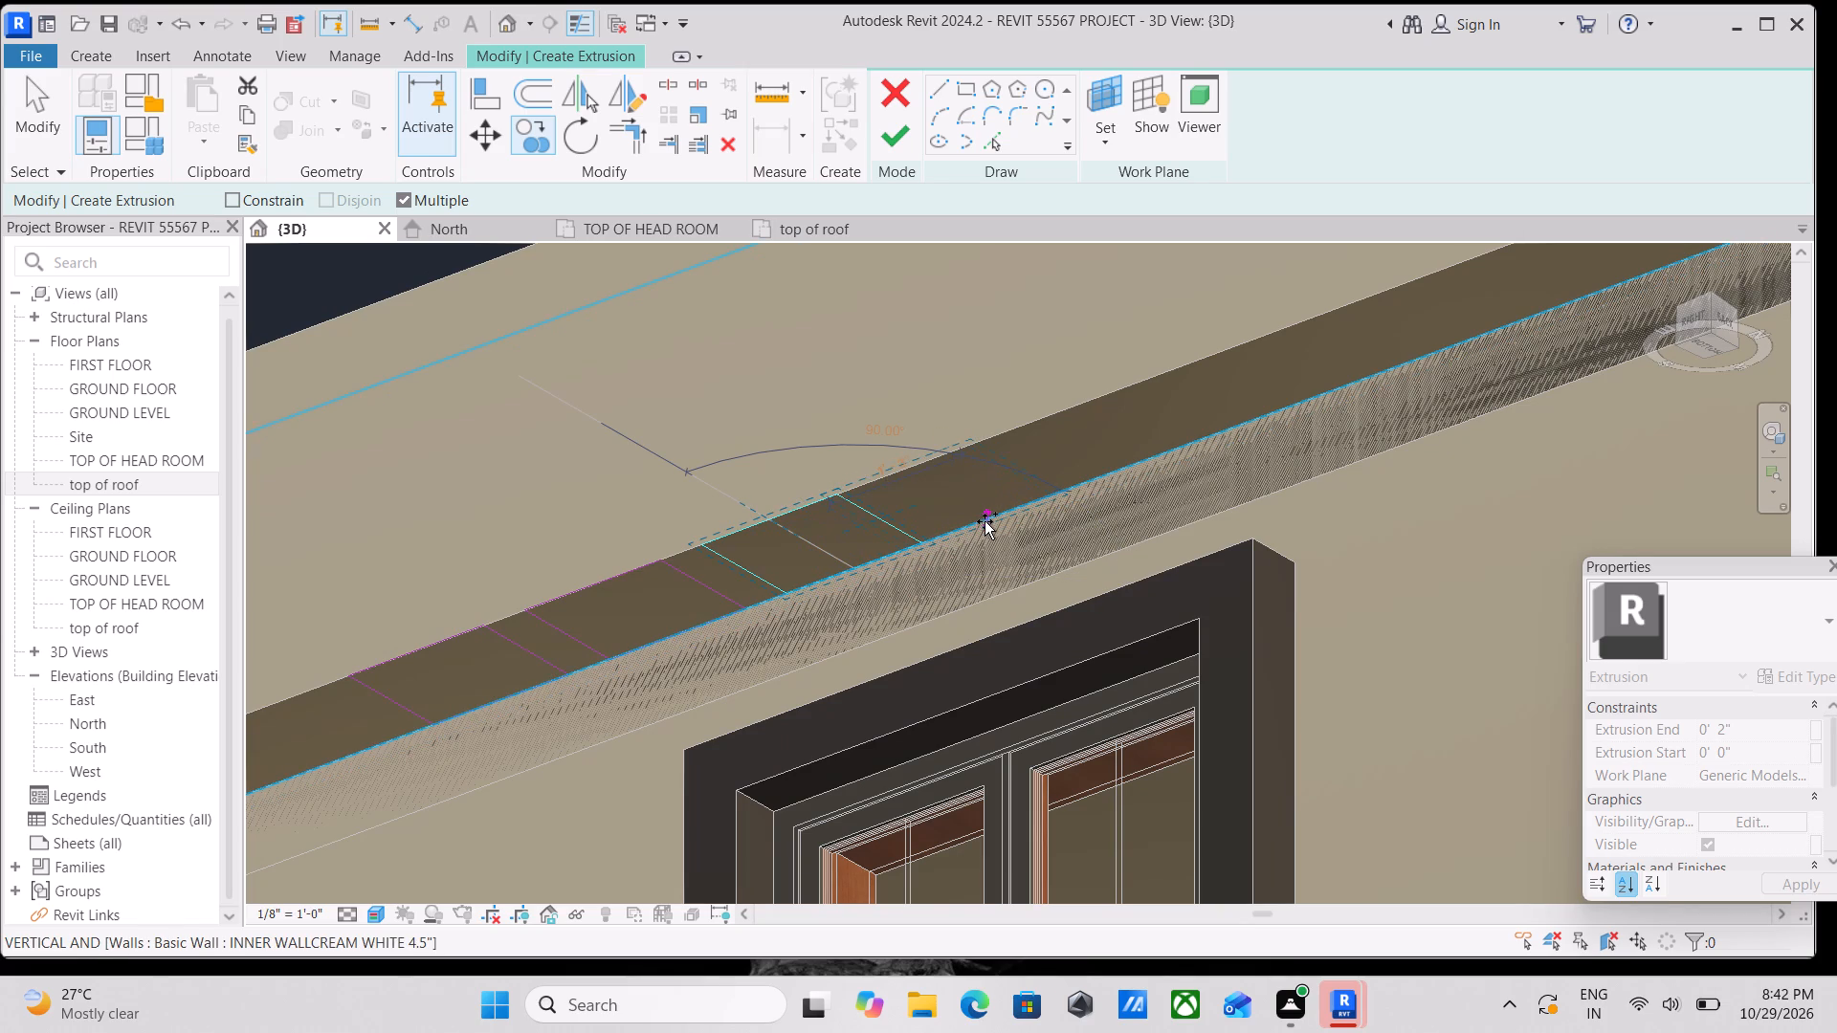
scroll(986, 521, "up", 4)
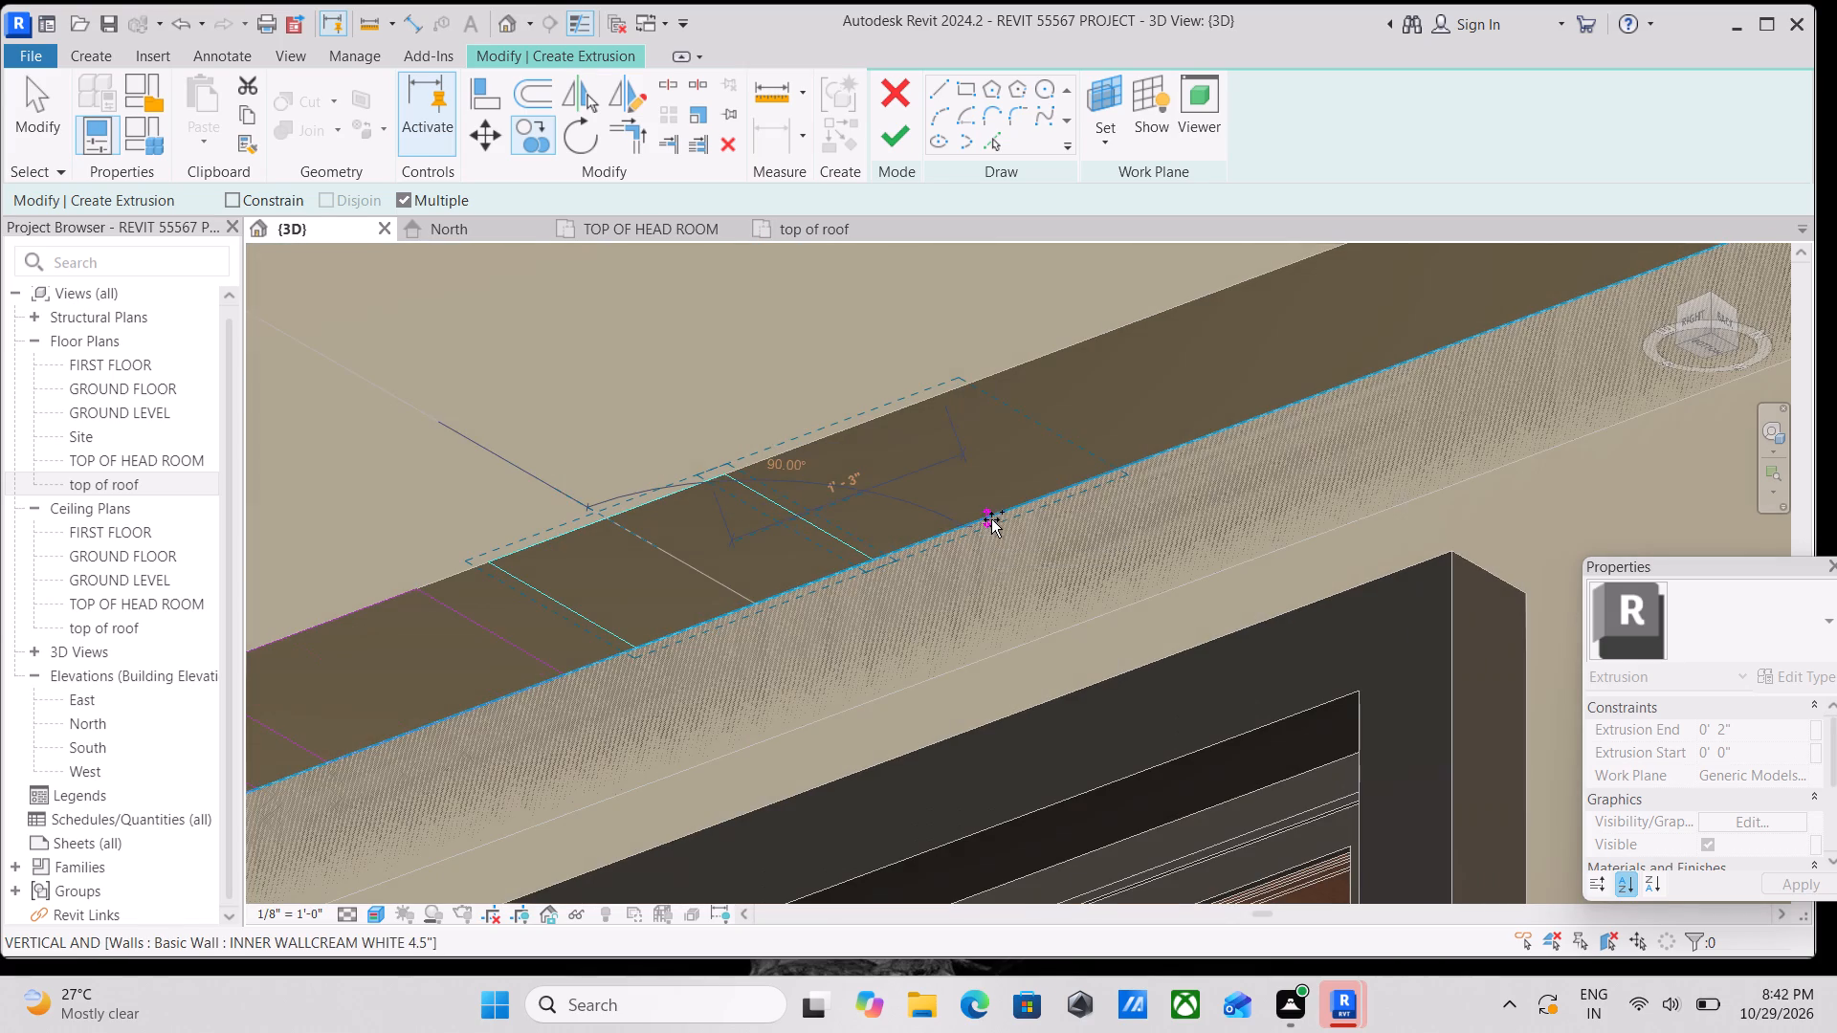
left_click(1045, 478)
middle_click_drag(1047, 478, 1044, 478)
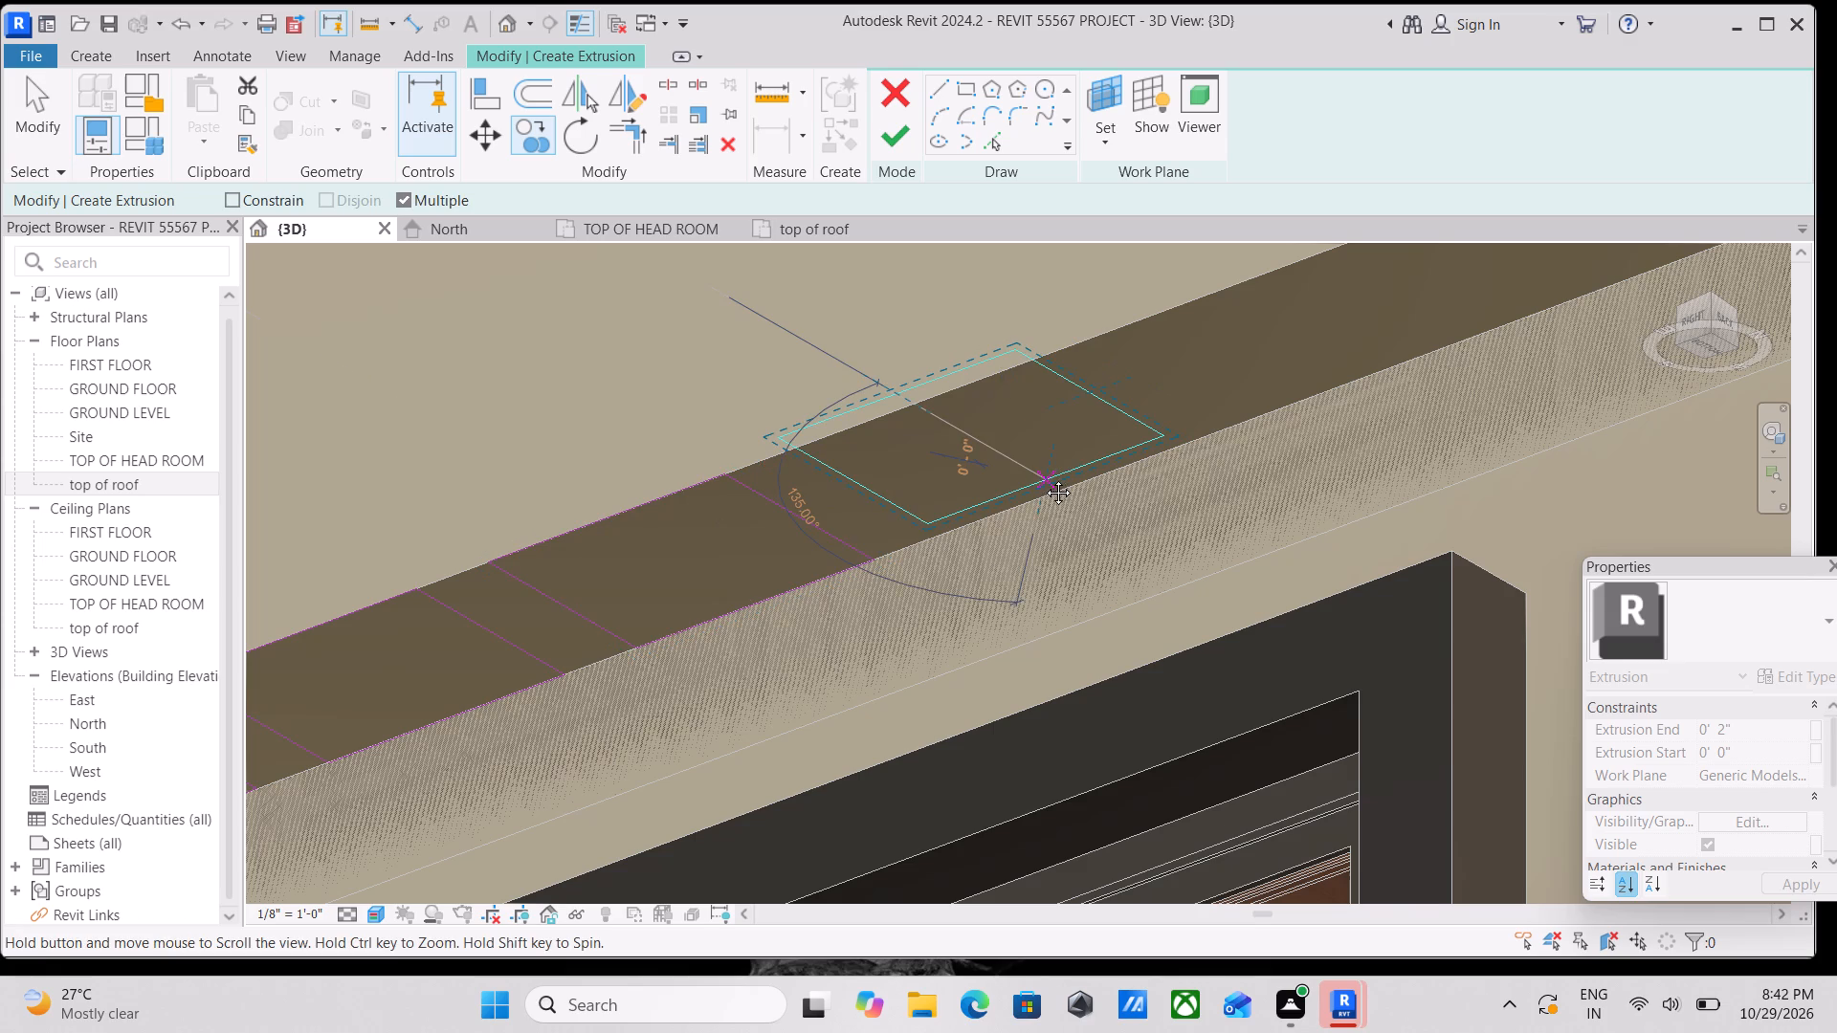
middle_click_drag(1044, 478, 794, 582)
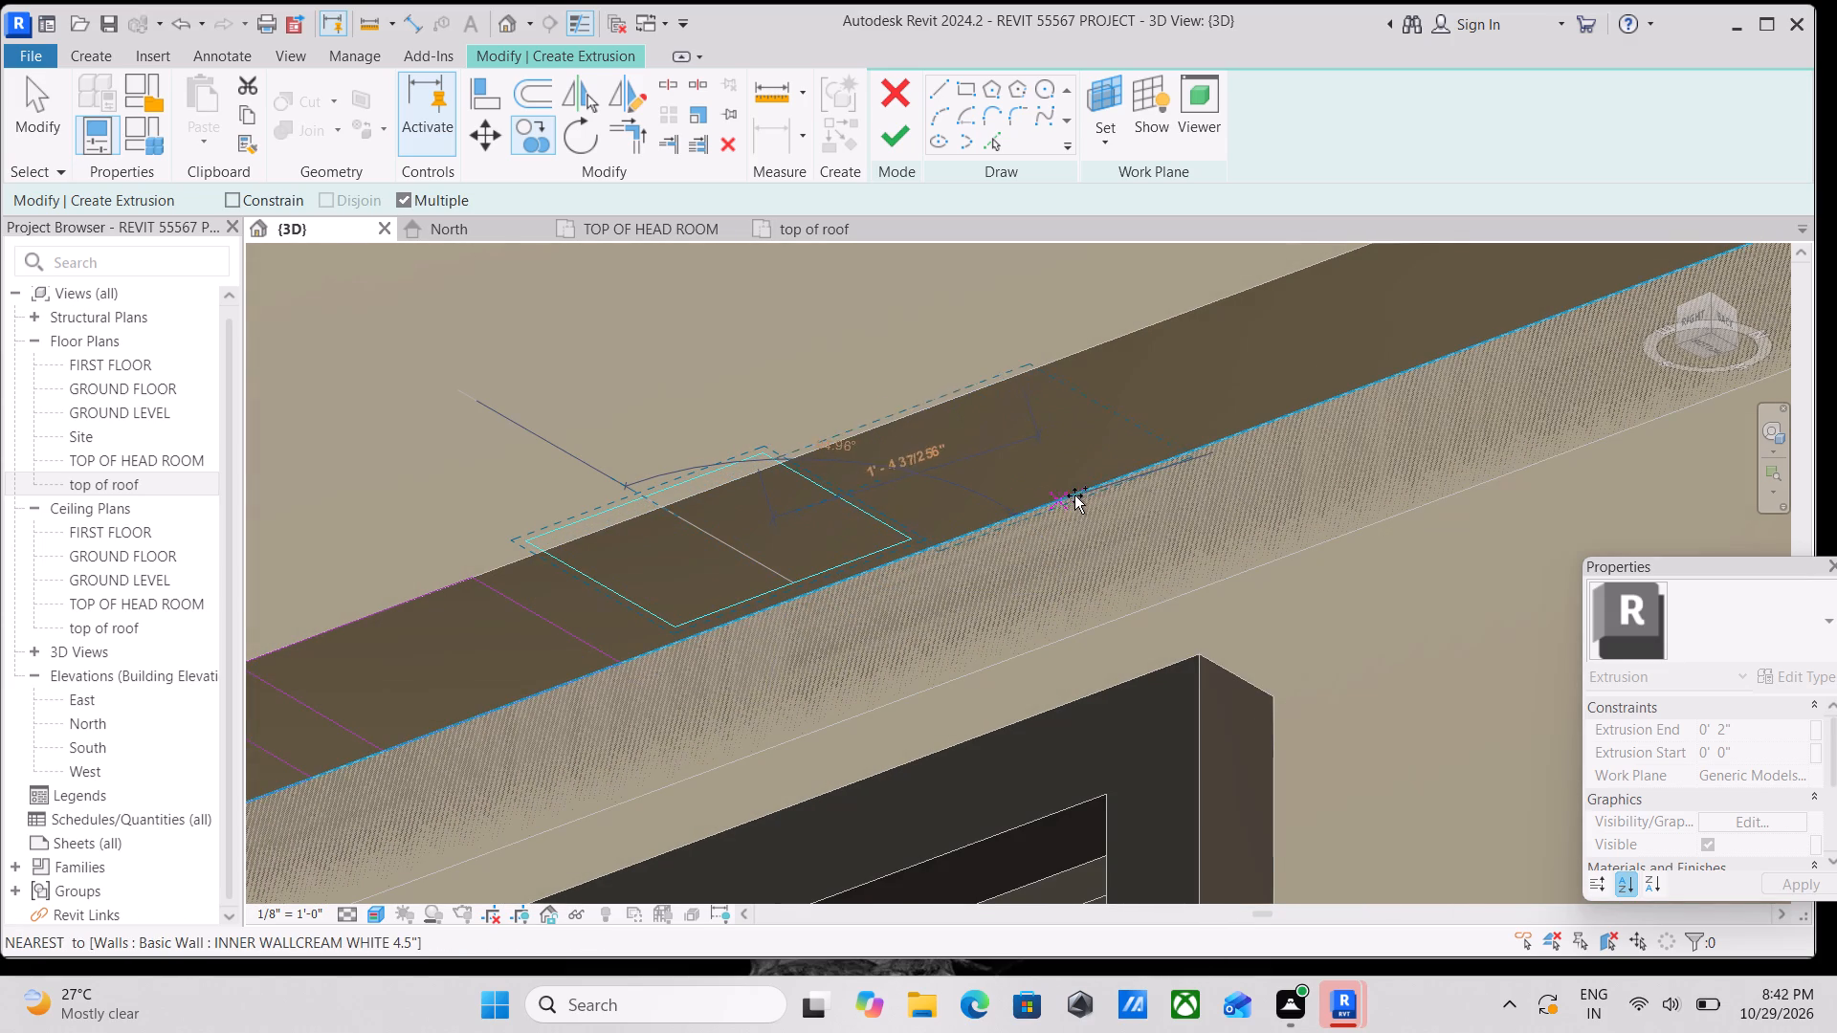
key("Escape")
key("Escape")
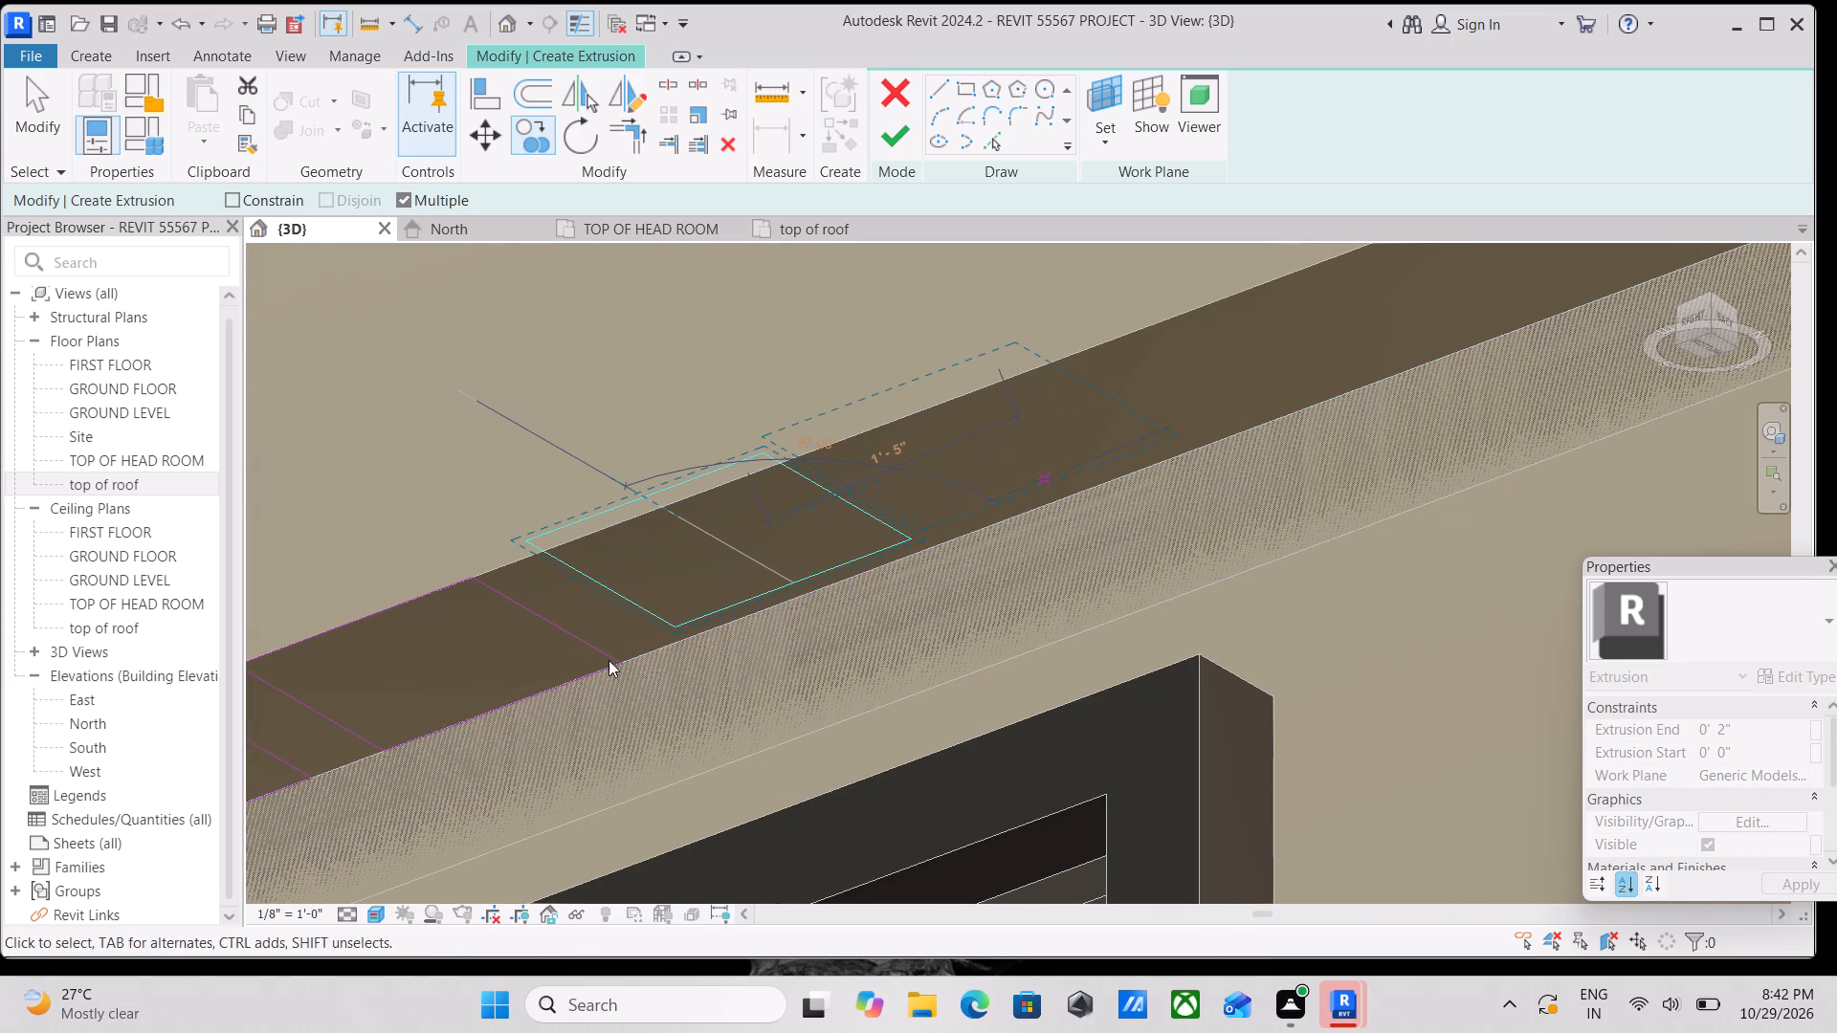
Select the four lines of the last copied rectangle and nudge it into line with the parapet's underside strip.
key("Escape")
scroll(611, 657, "down", 3)
key("Escape")
middle_click_drag(658, 576, 859, 500)
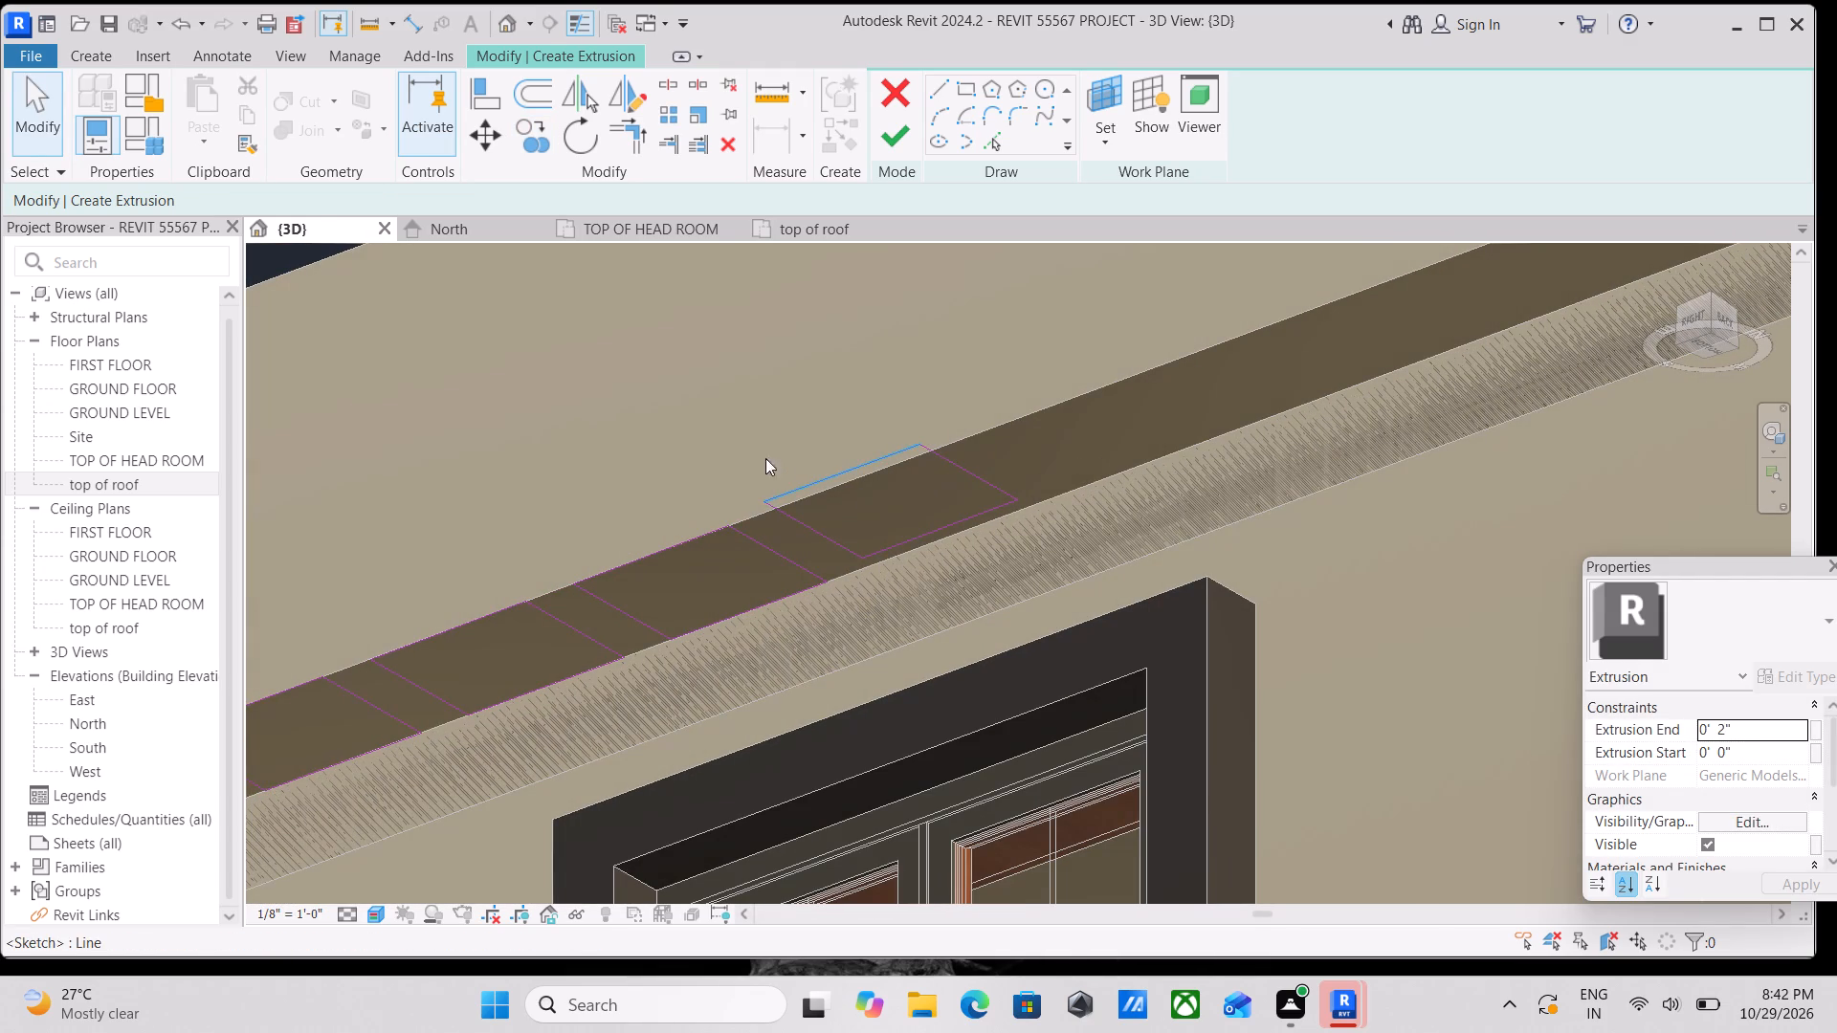
left_click_drag(745, 449, 984, 558)
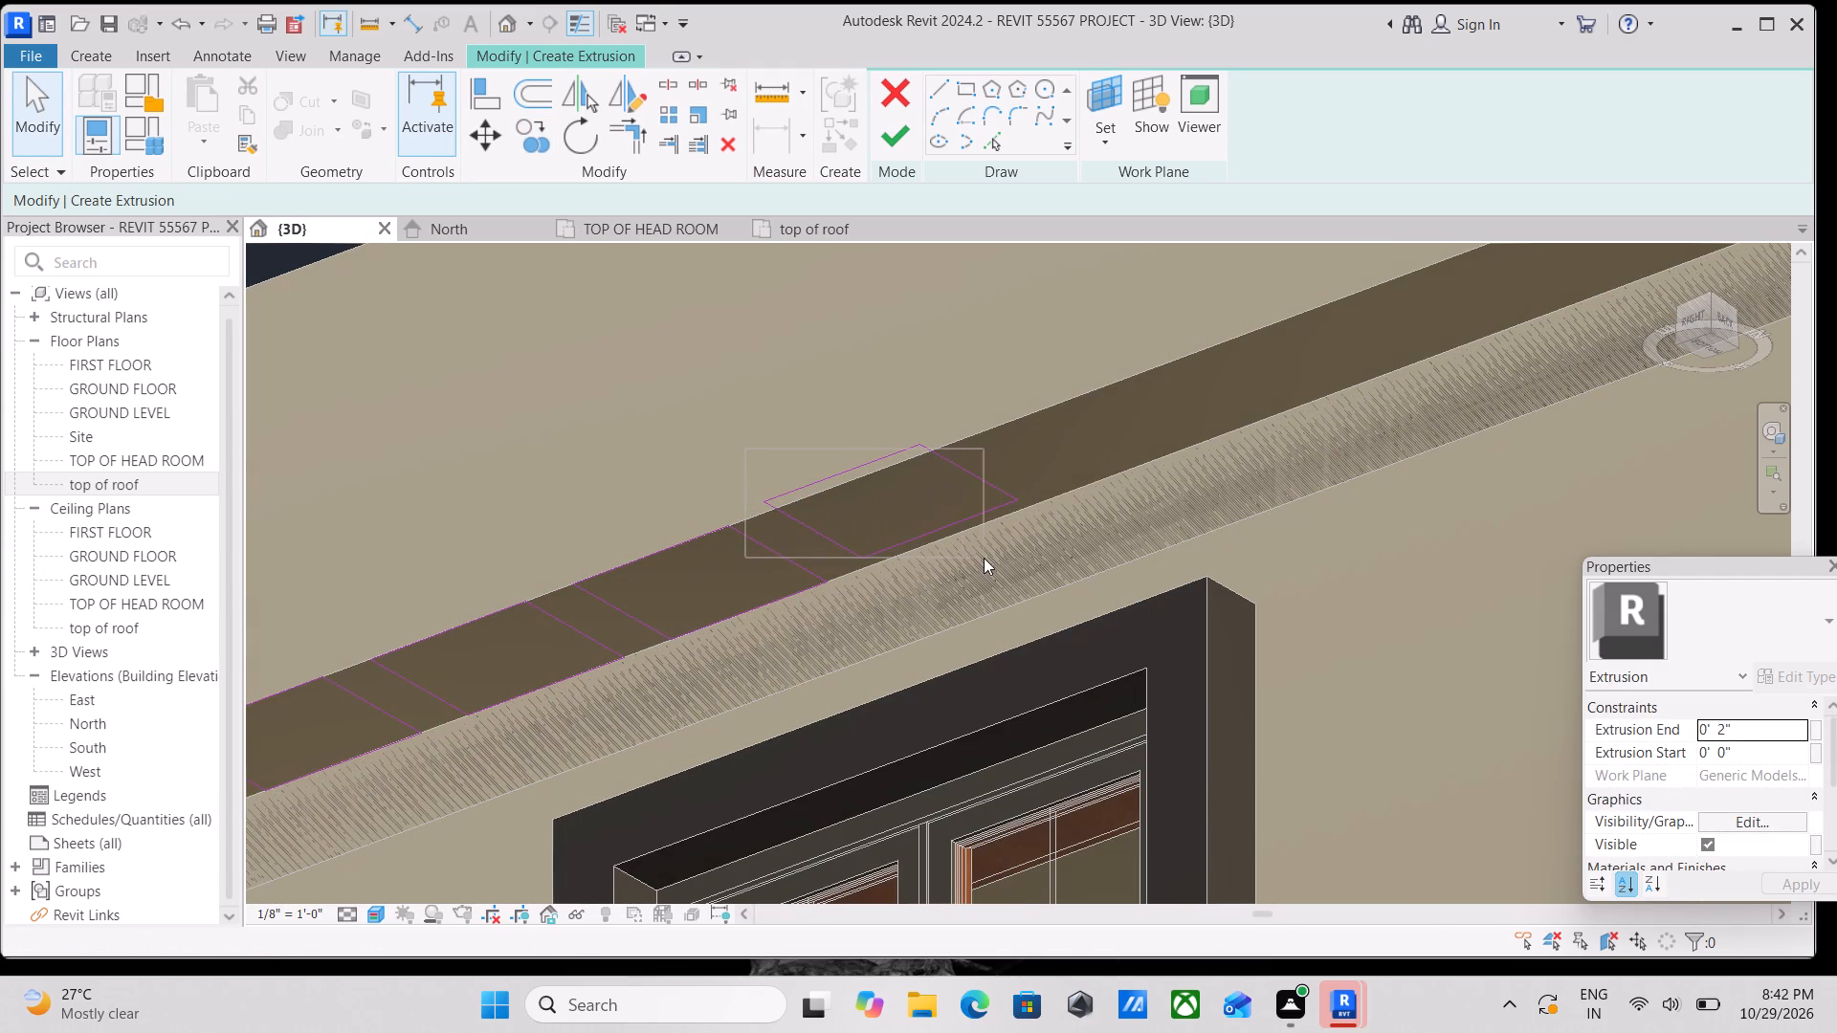
left_click_drag(984, 558, 1005, 558)
left_click_drag(686, 402, 837, 498)
left_click_drag(837, 498, 1013, 557)
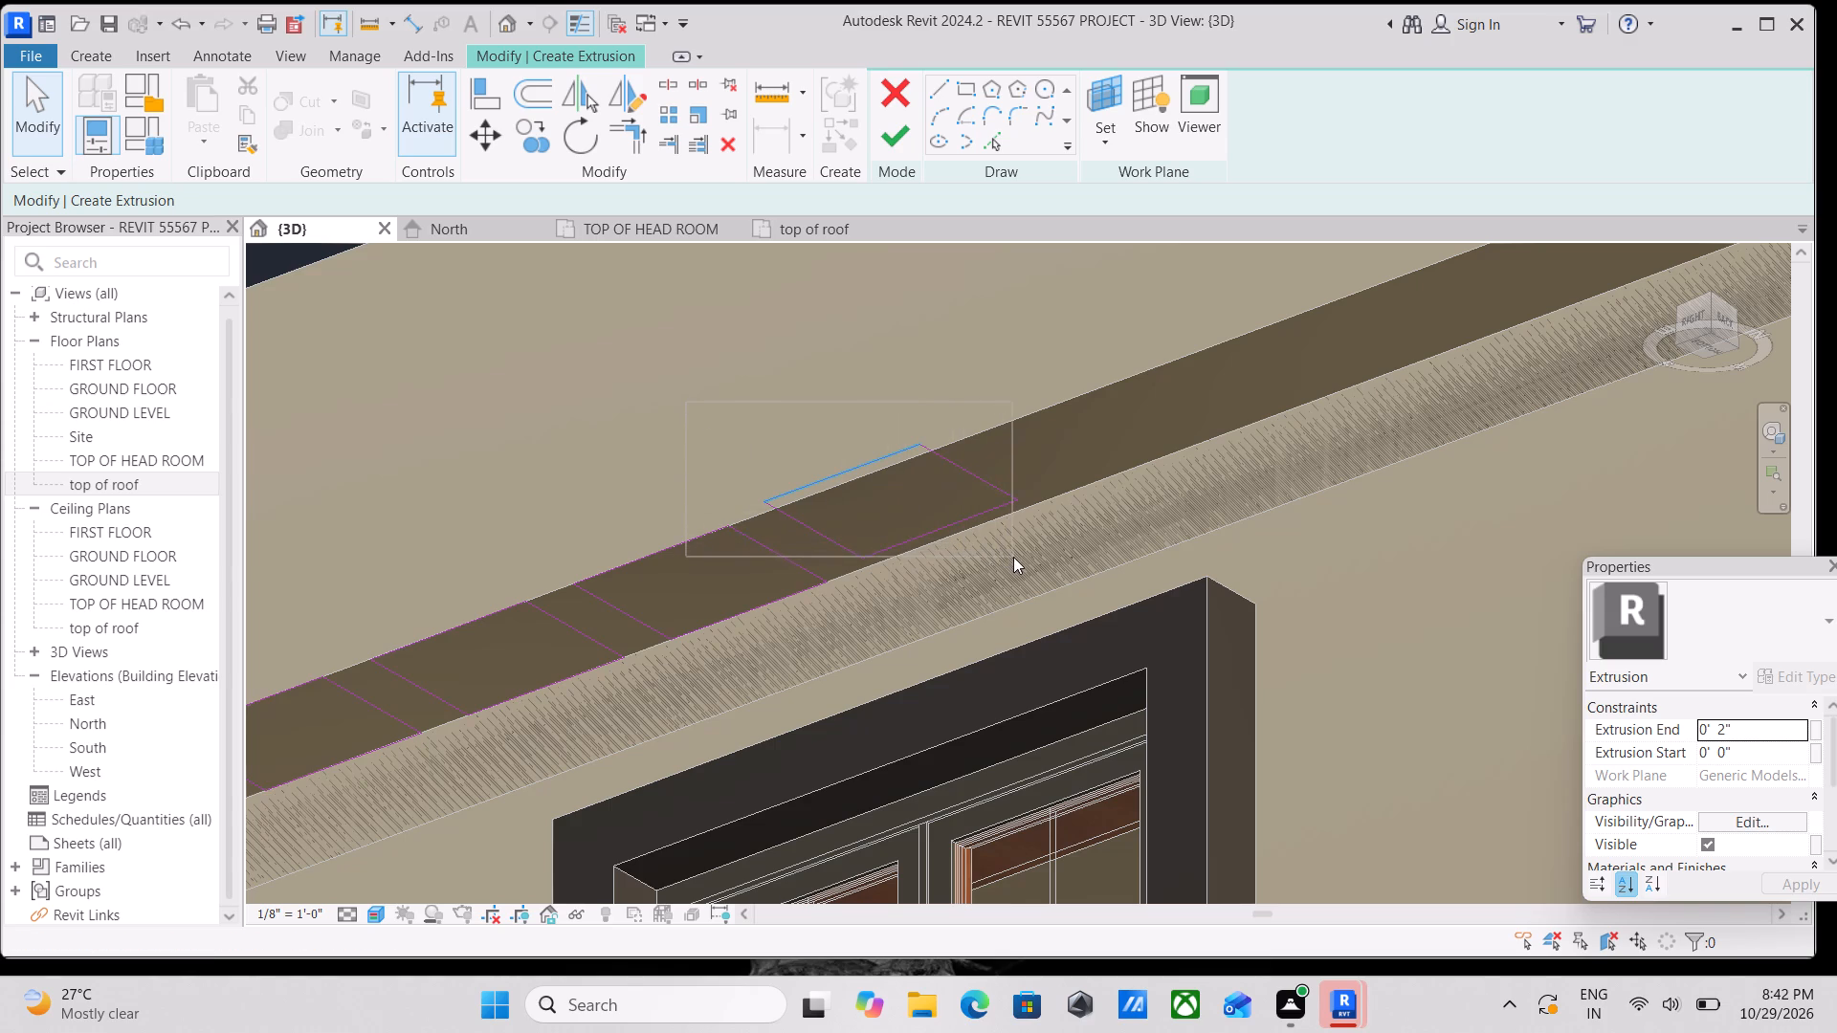
left_click_drag(1013, 557, 1028, 567)
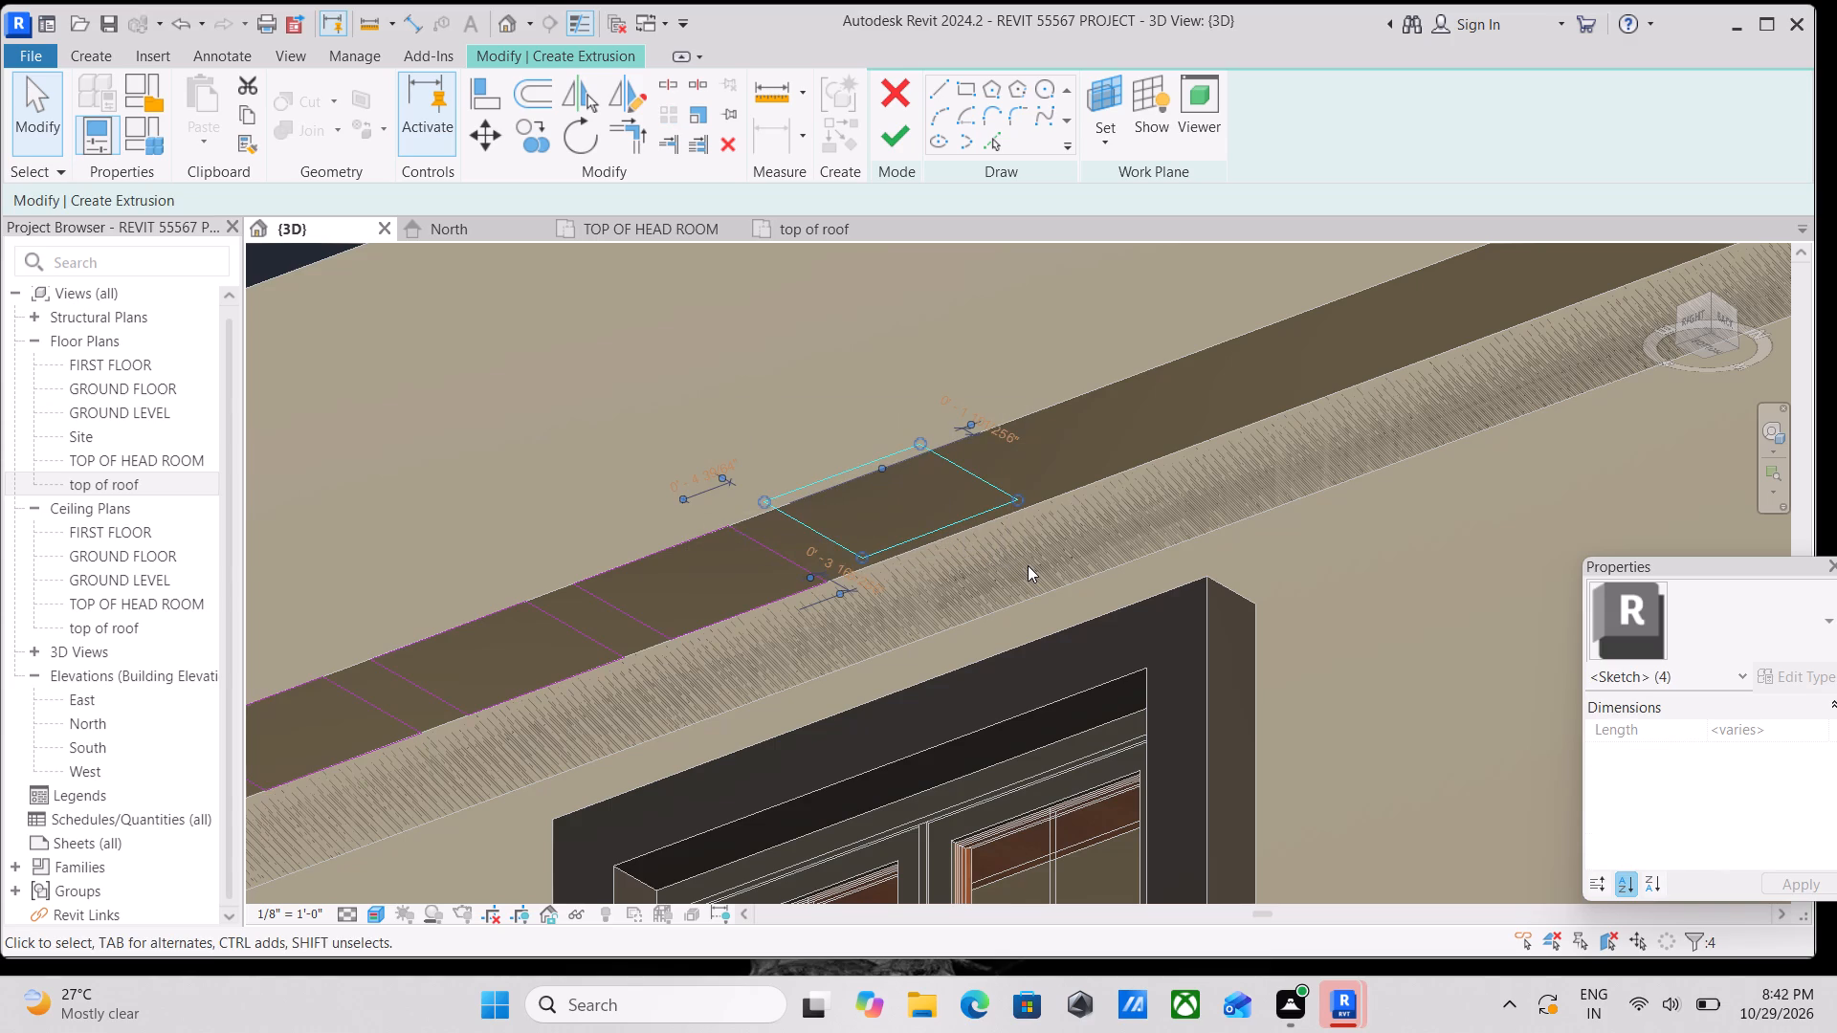
key("Down")
key("Down")
key("Down")
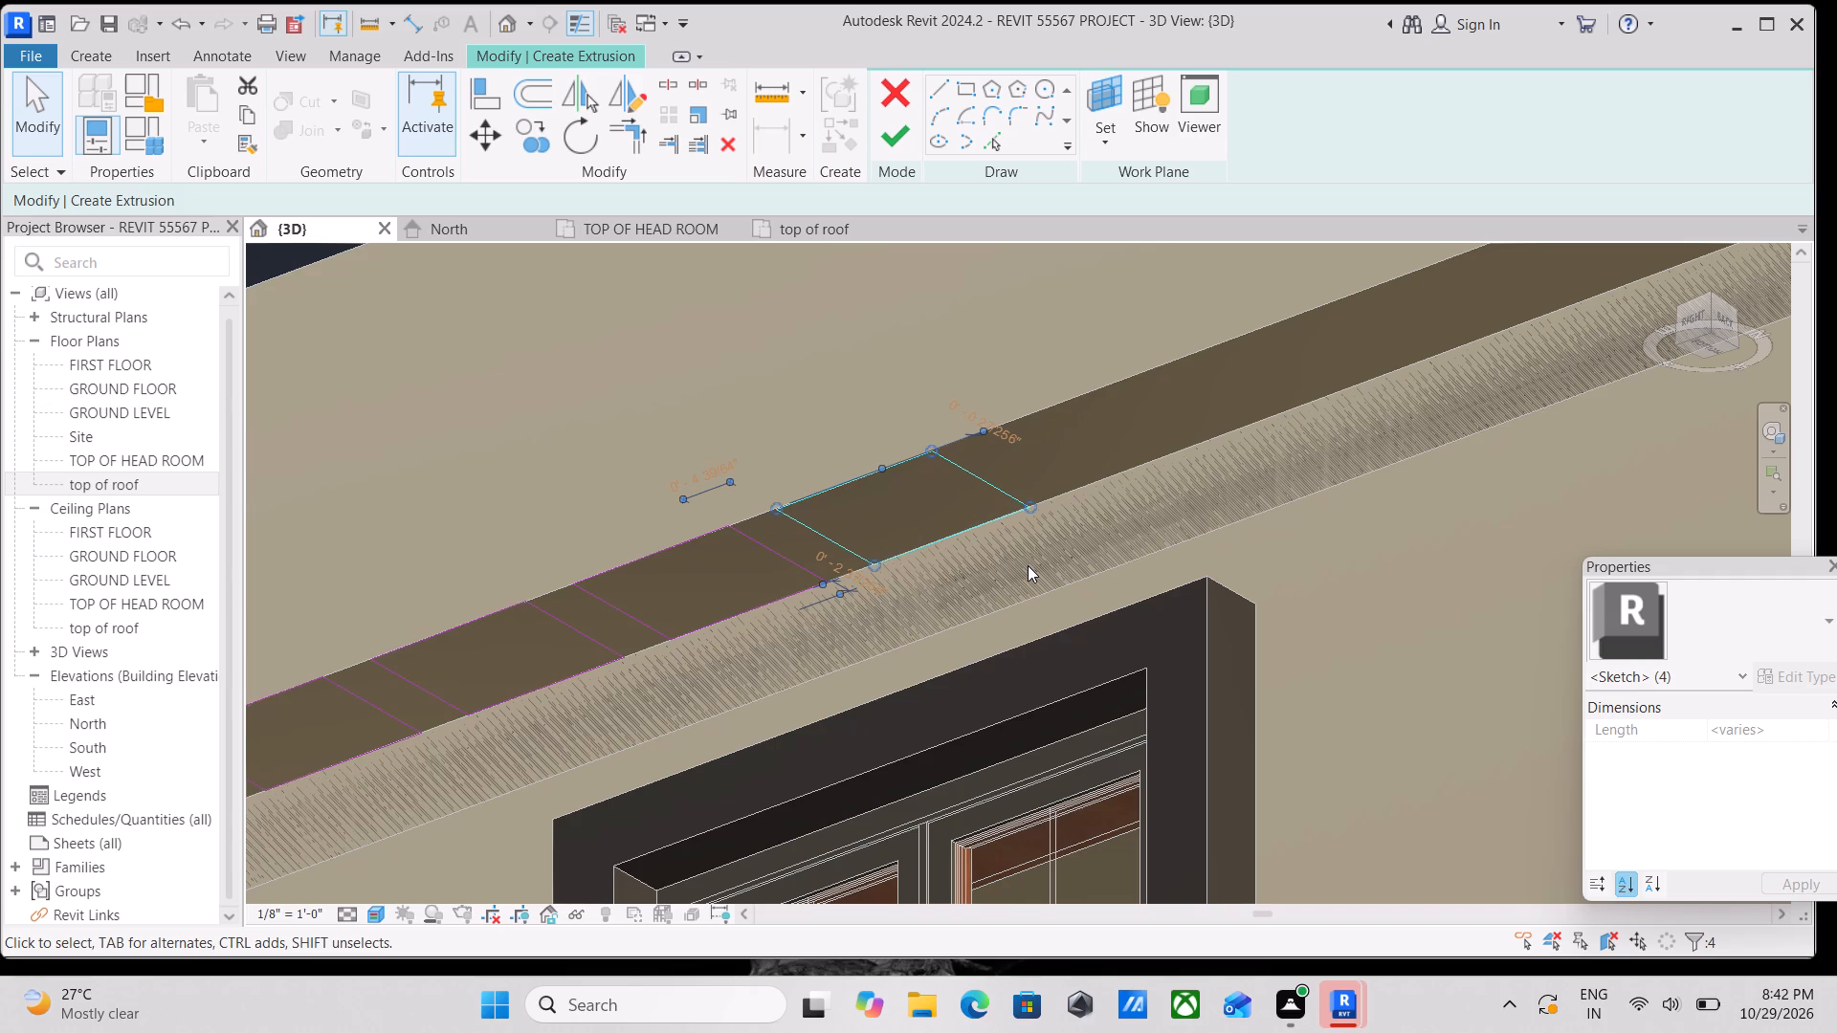
key("Escape")
Set the extrusion end of the rectangles to 1'.
scroll(979, 563, "down", 3)
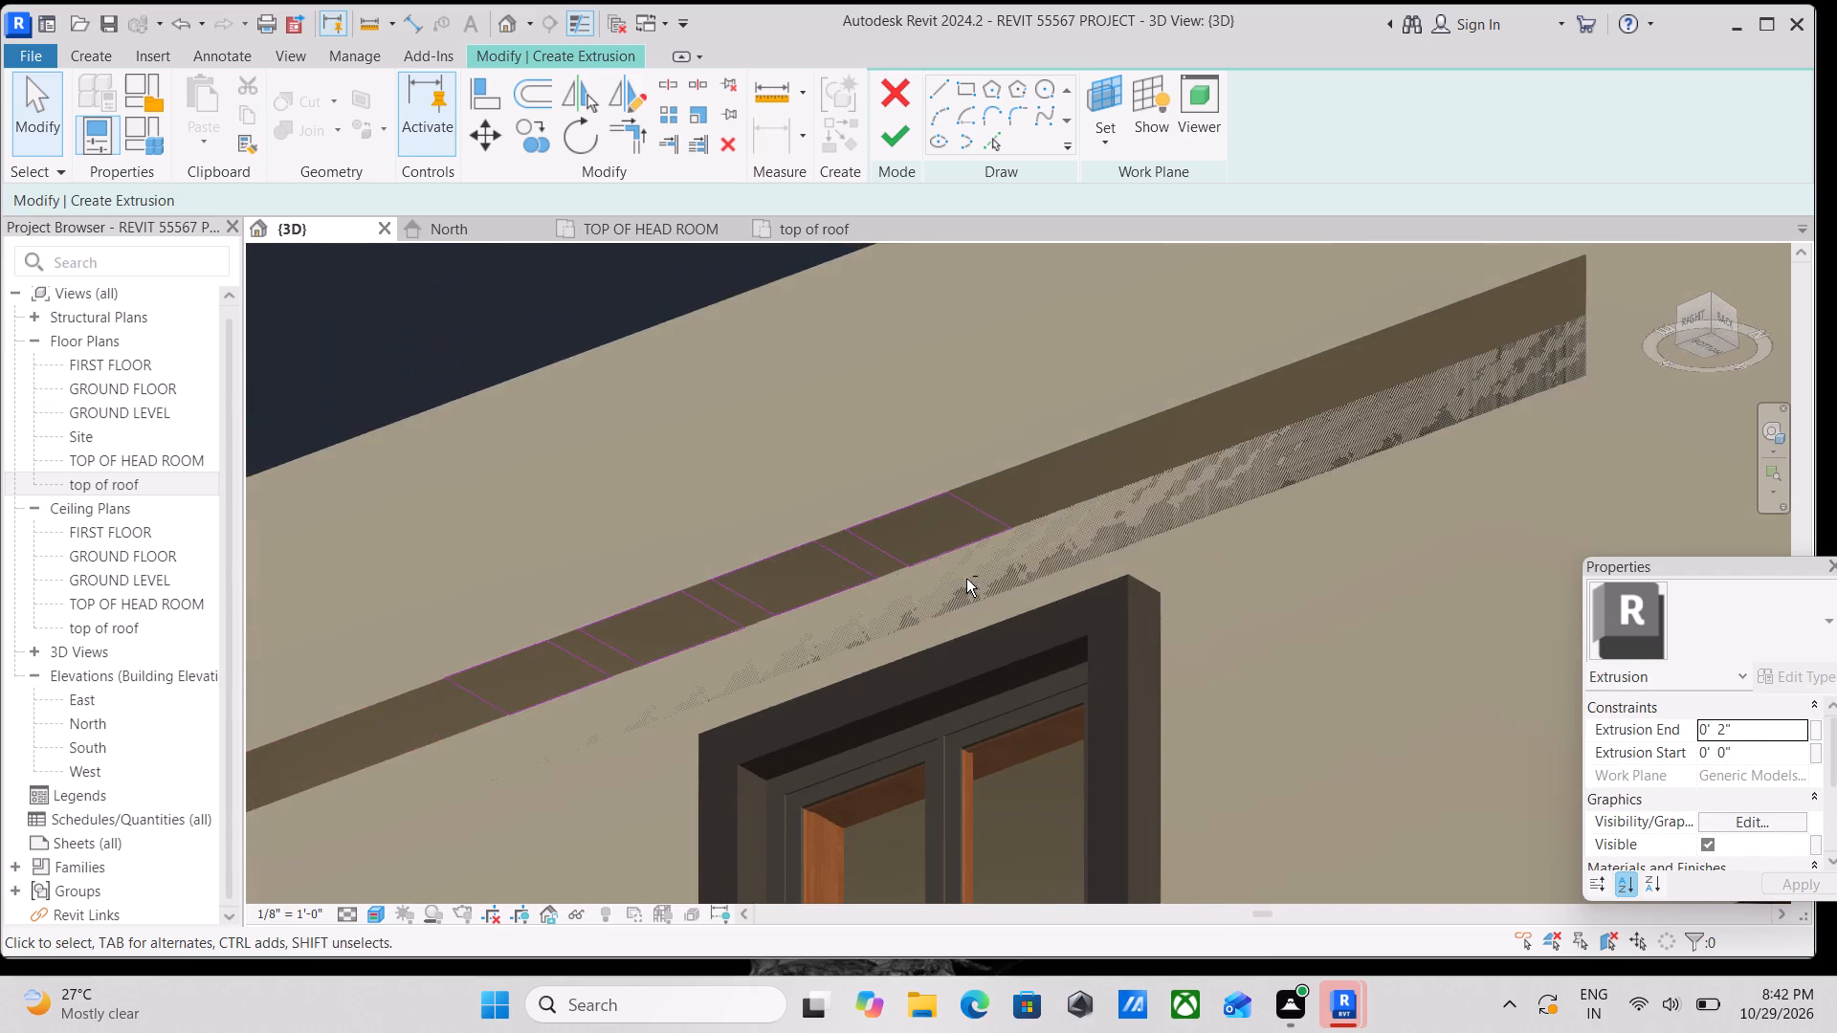
middle_click_drag(976, 585, 1061, 651, "shift")
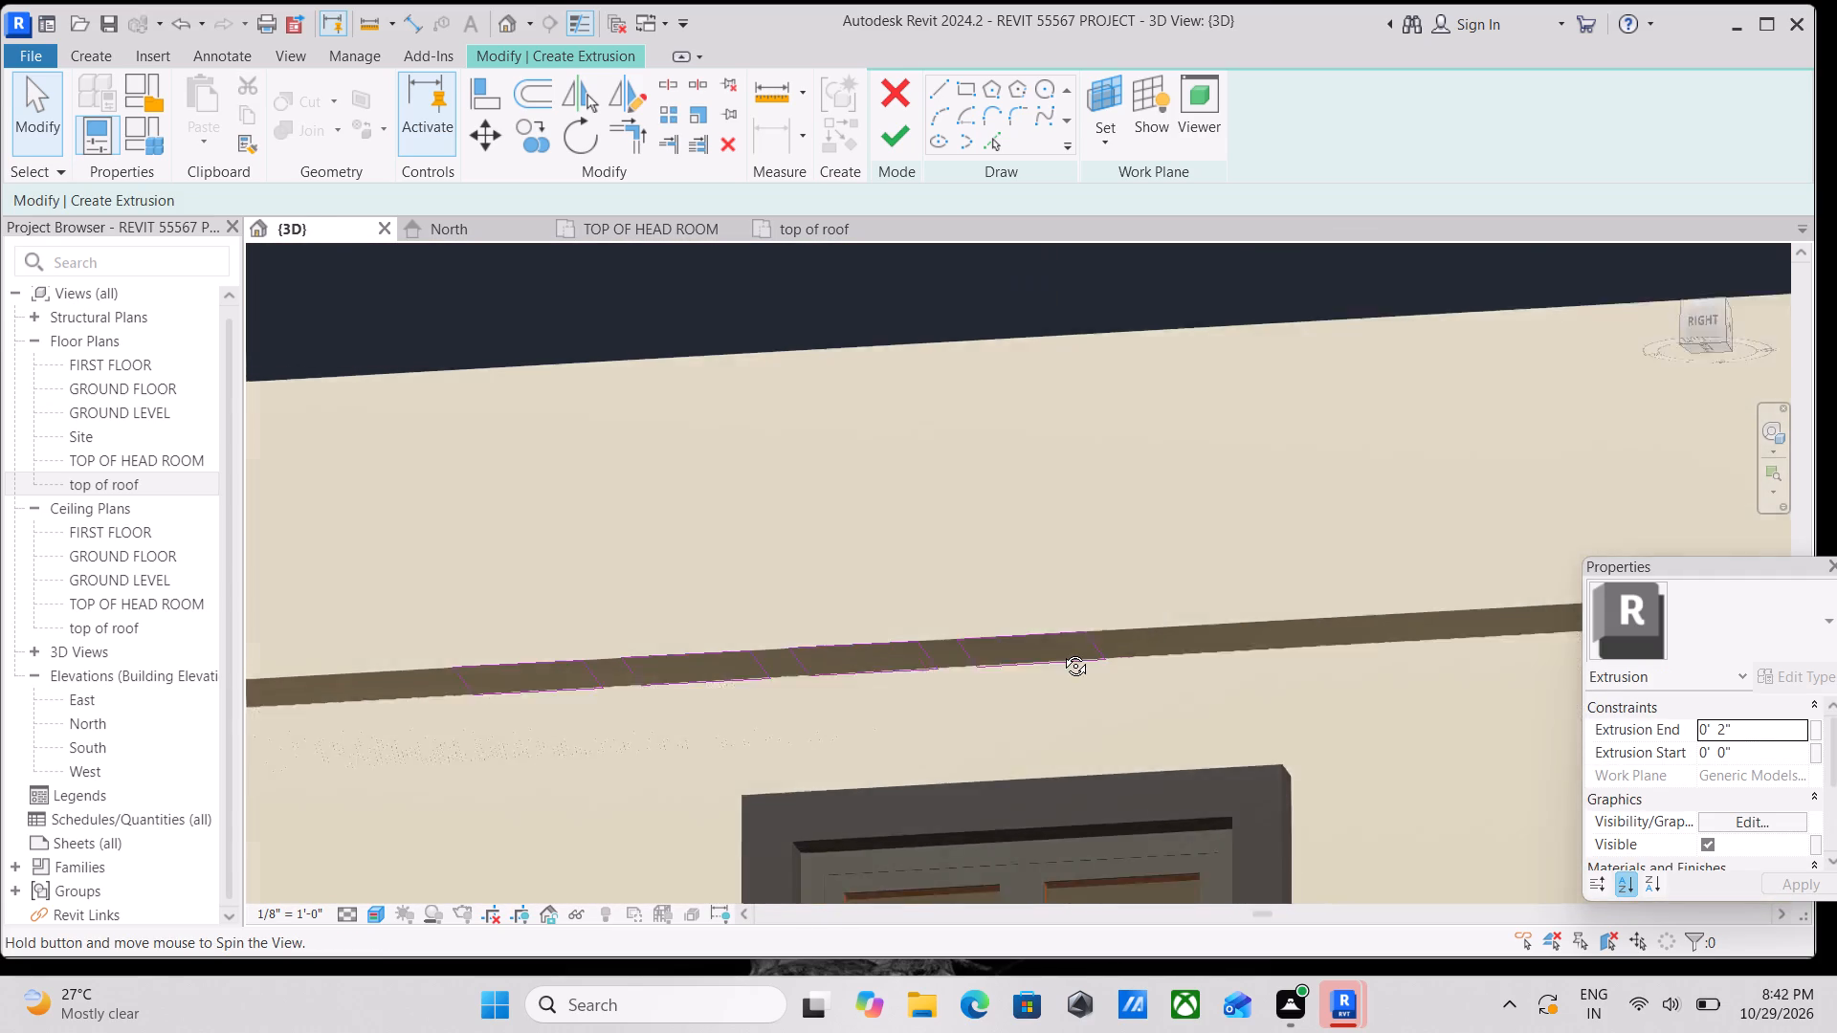
middle_click_drag(1061, 651, 1019, 787, "shift")
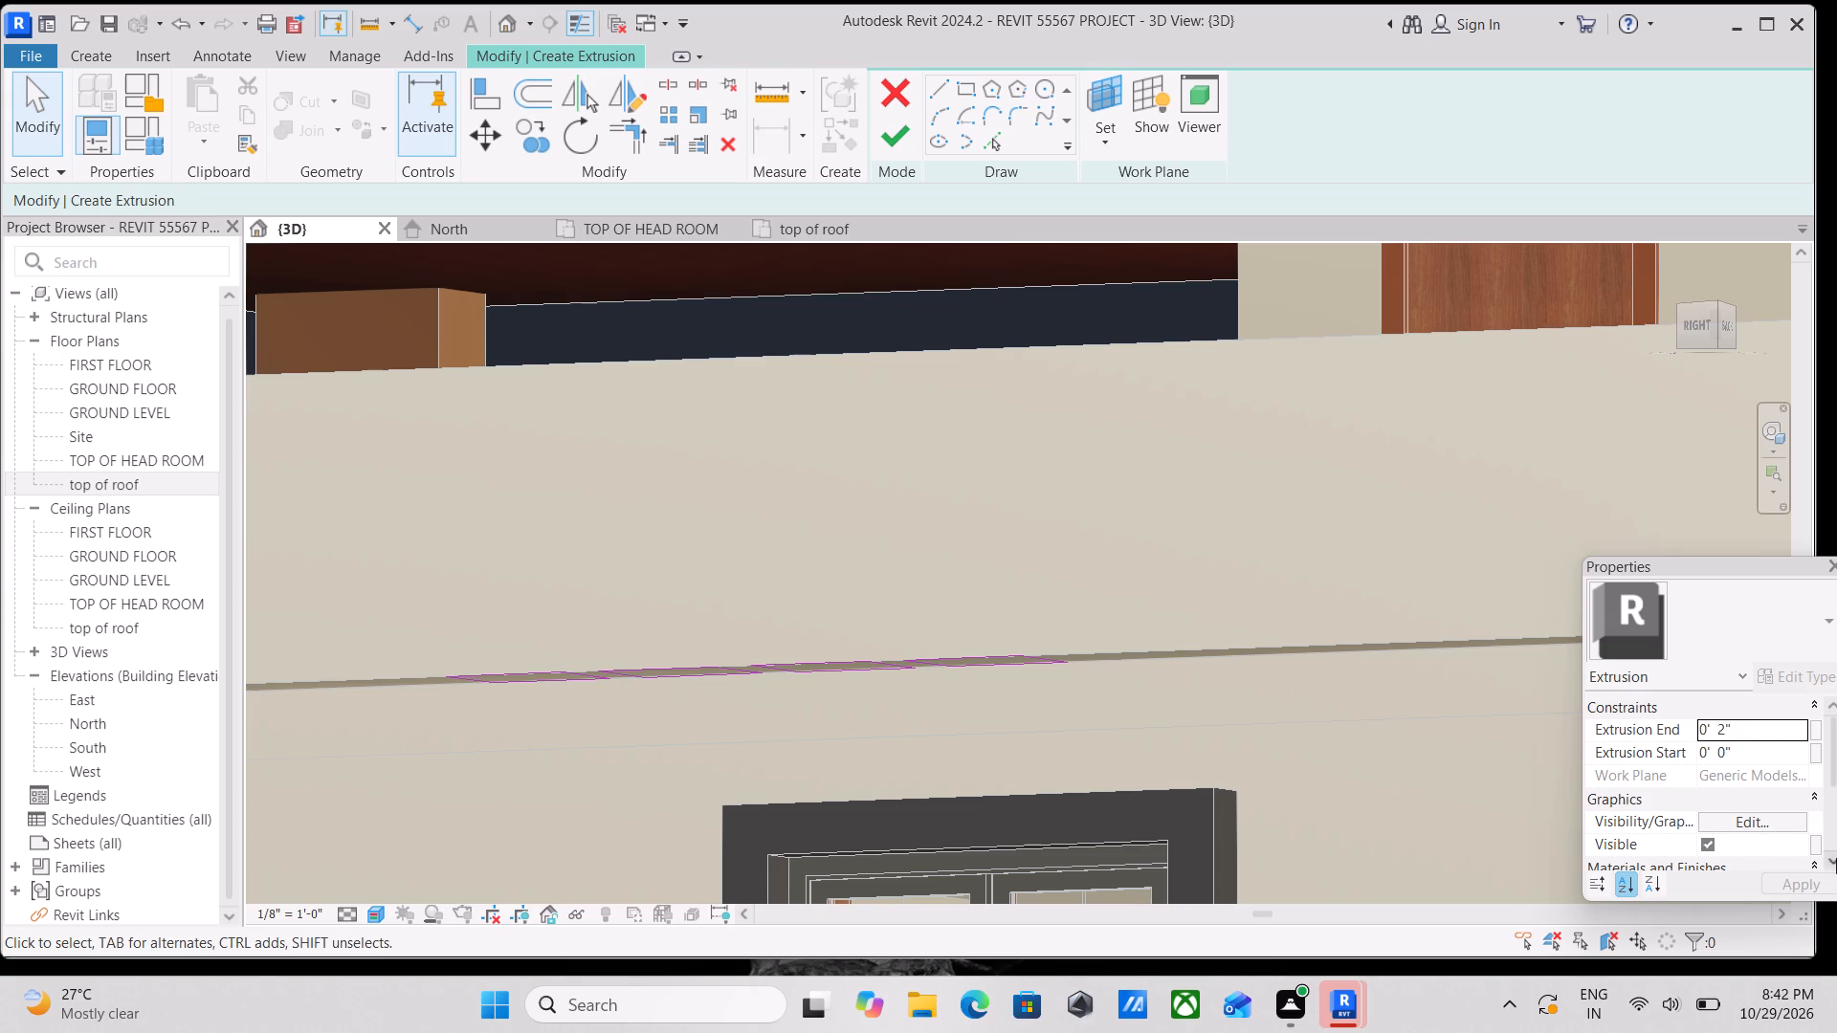
left_click(1751, 729)
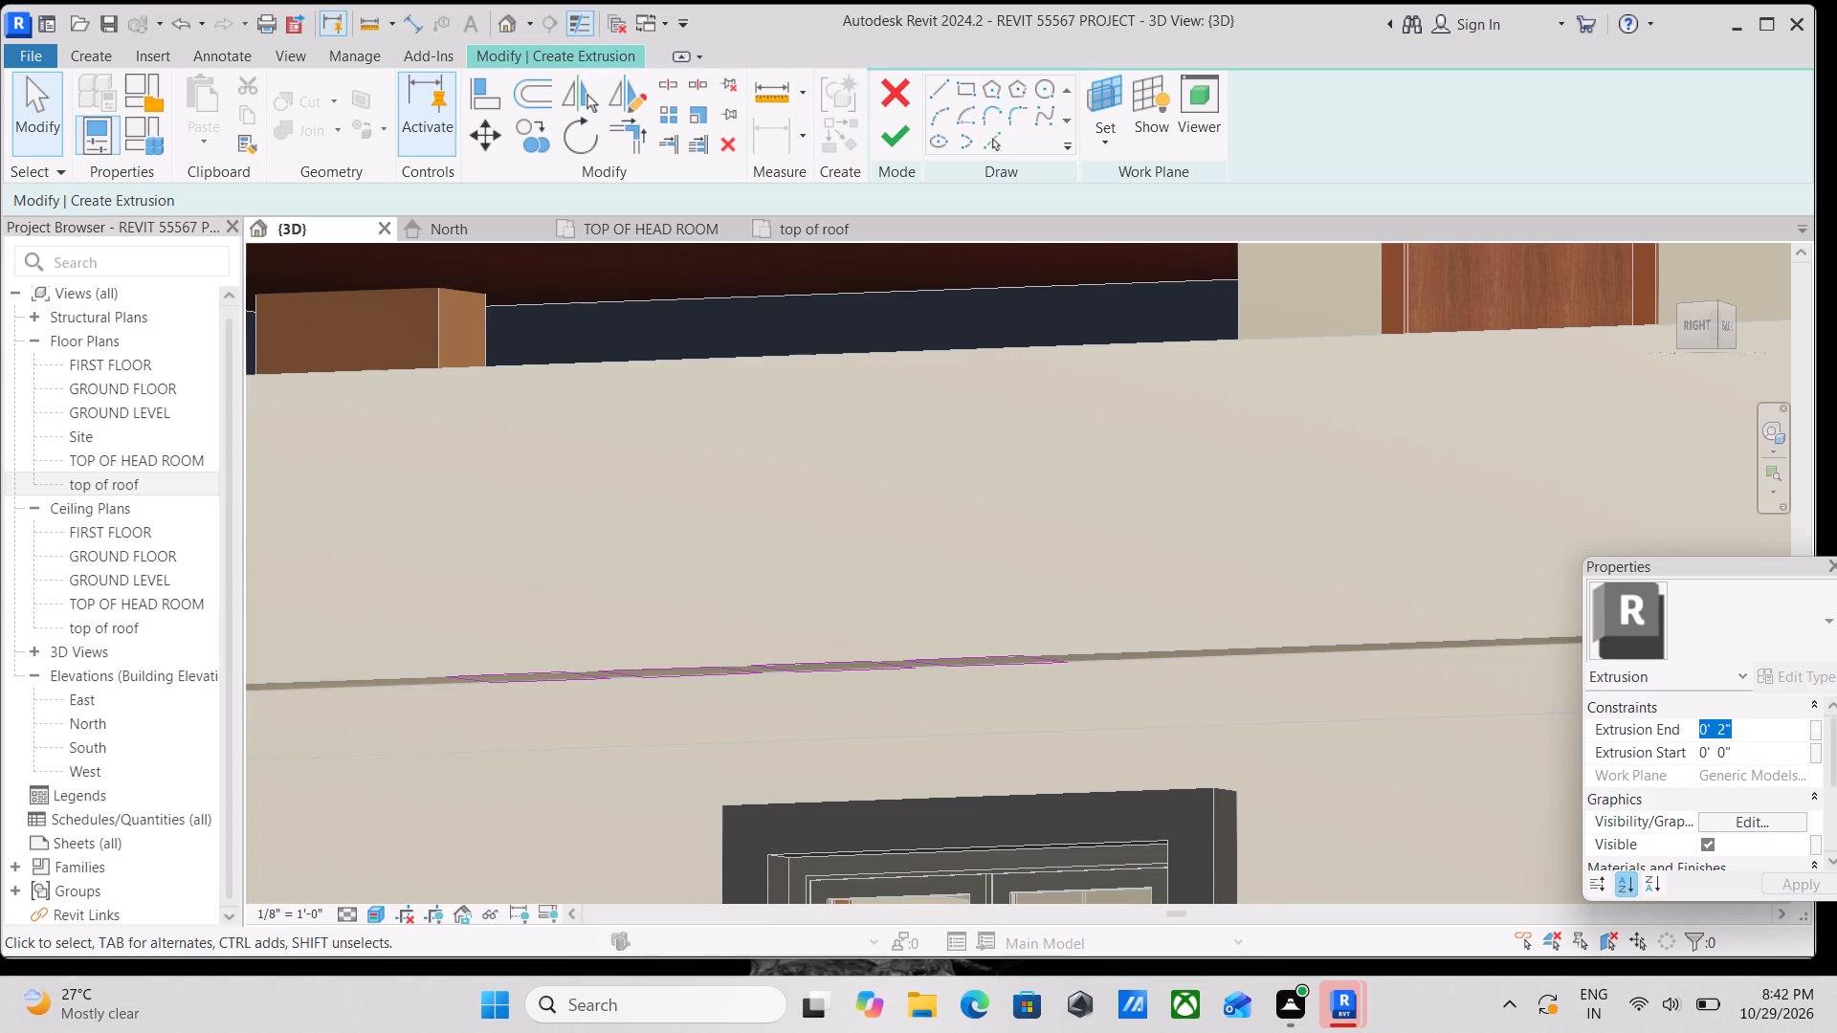
type("1'")
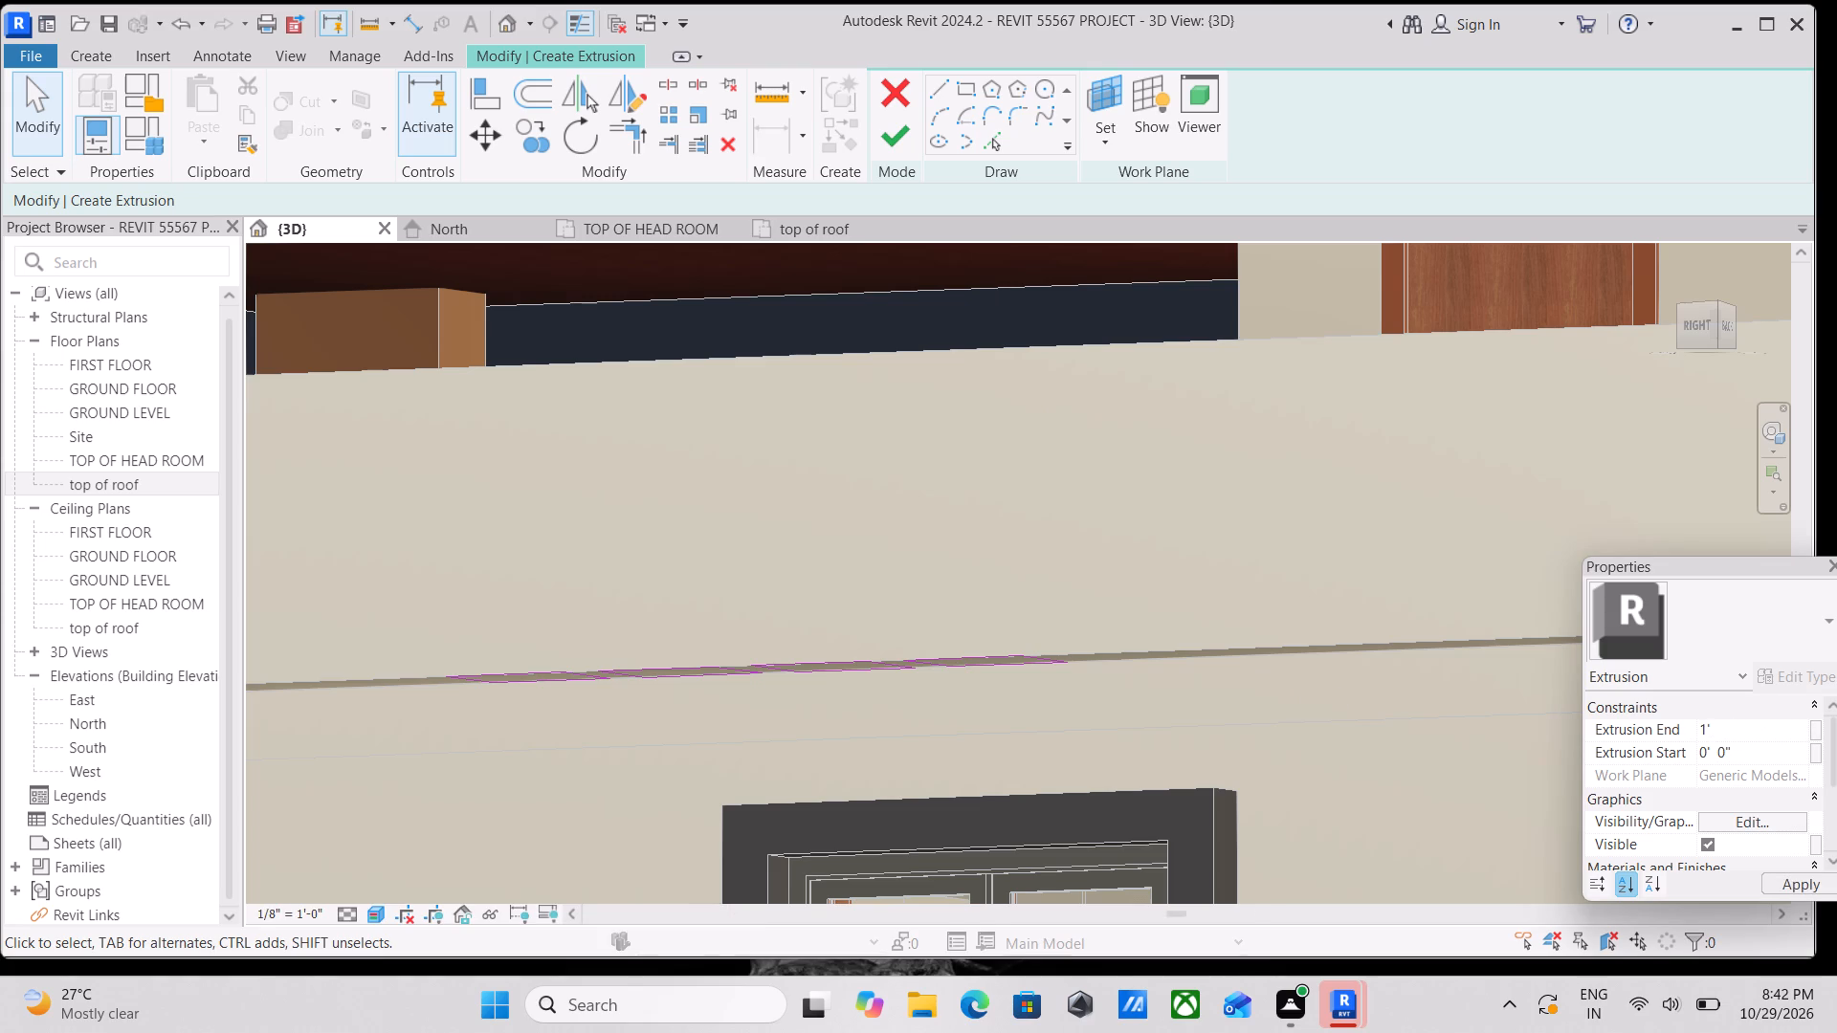
key("Return")
Search the project materials for FRAME and assign the feature frame material to the extrusion.
scroll(1768, 830, "down", 2)
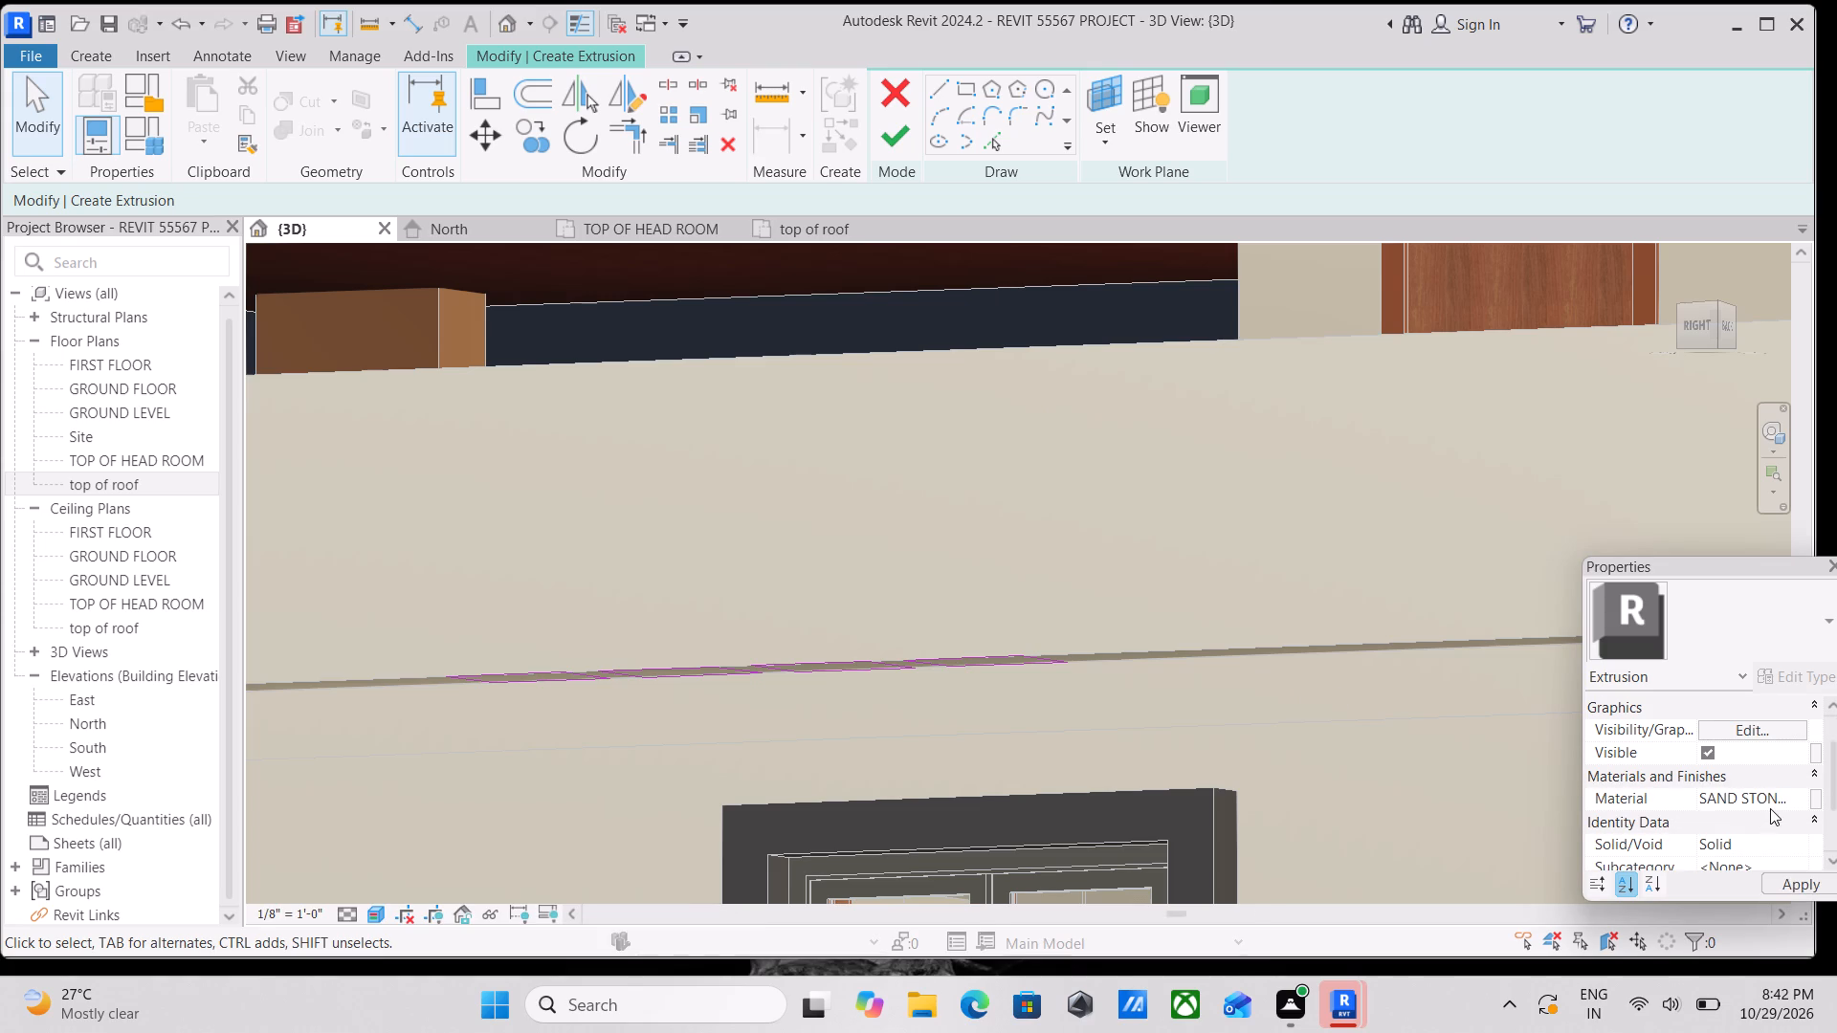
left_click(1791, 801)
left_click(1796, 799)
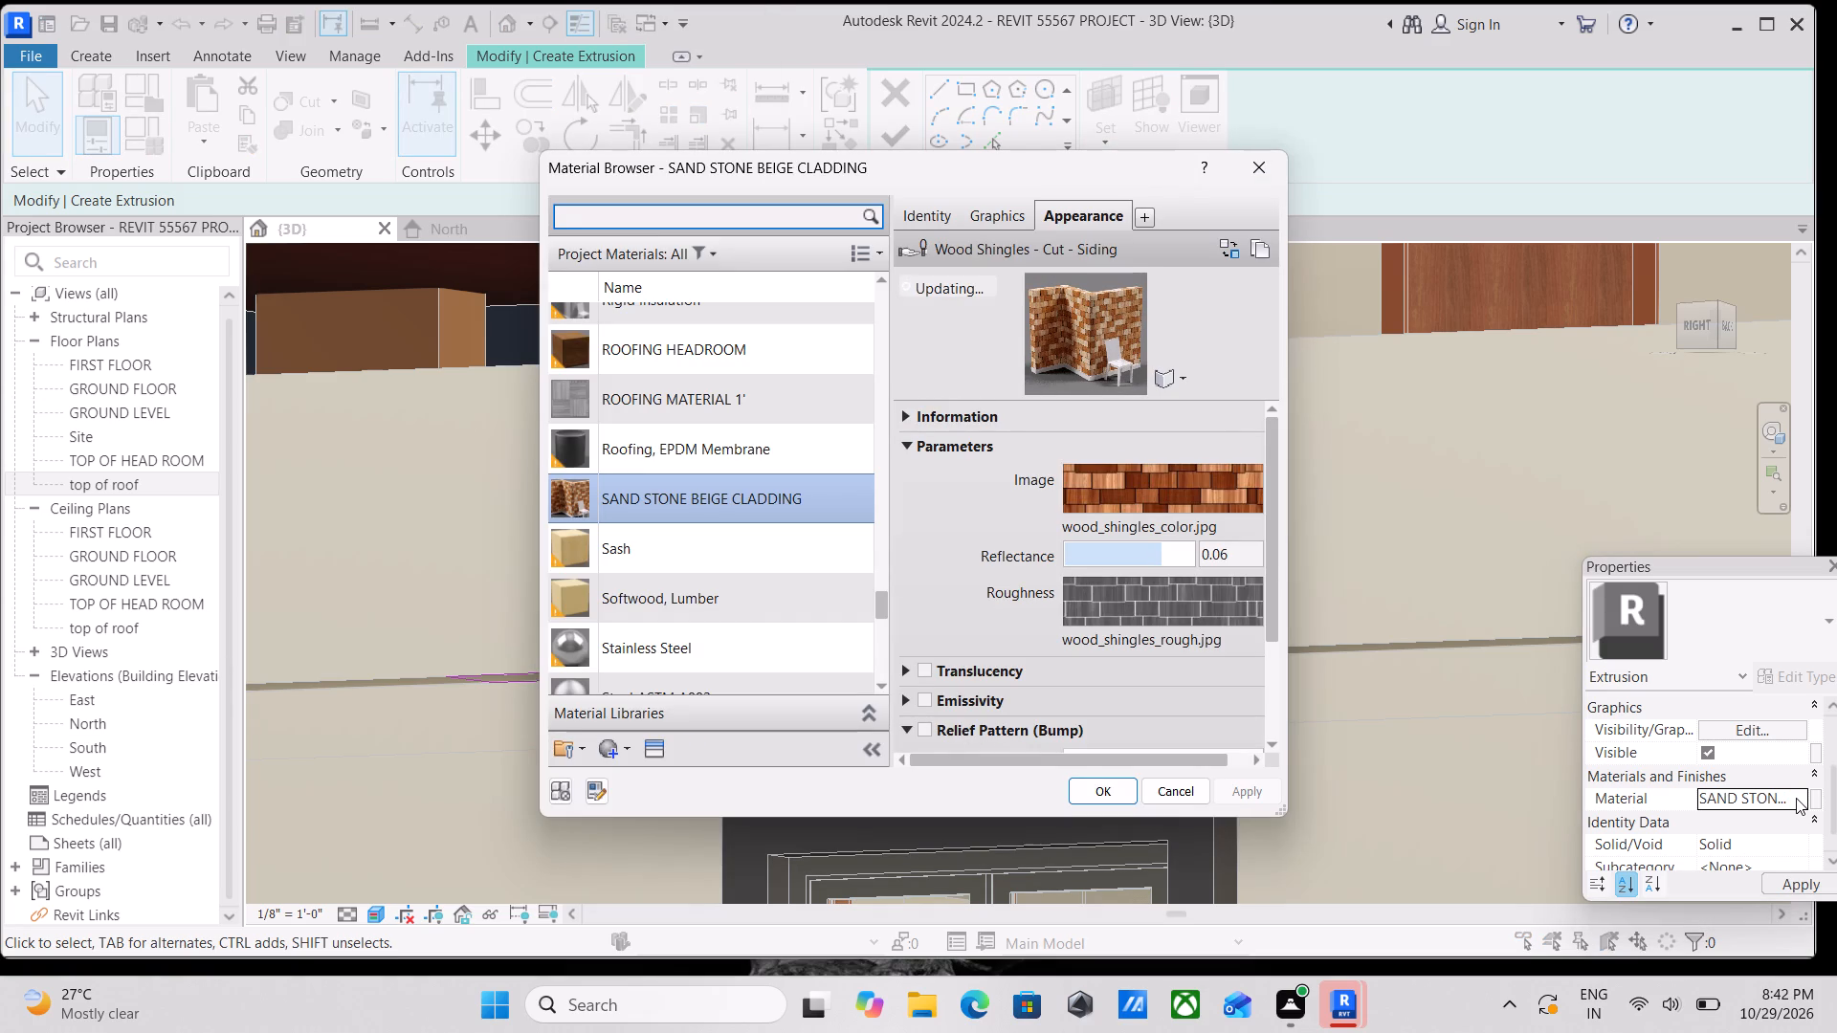
left_click(1796, 798)
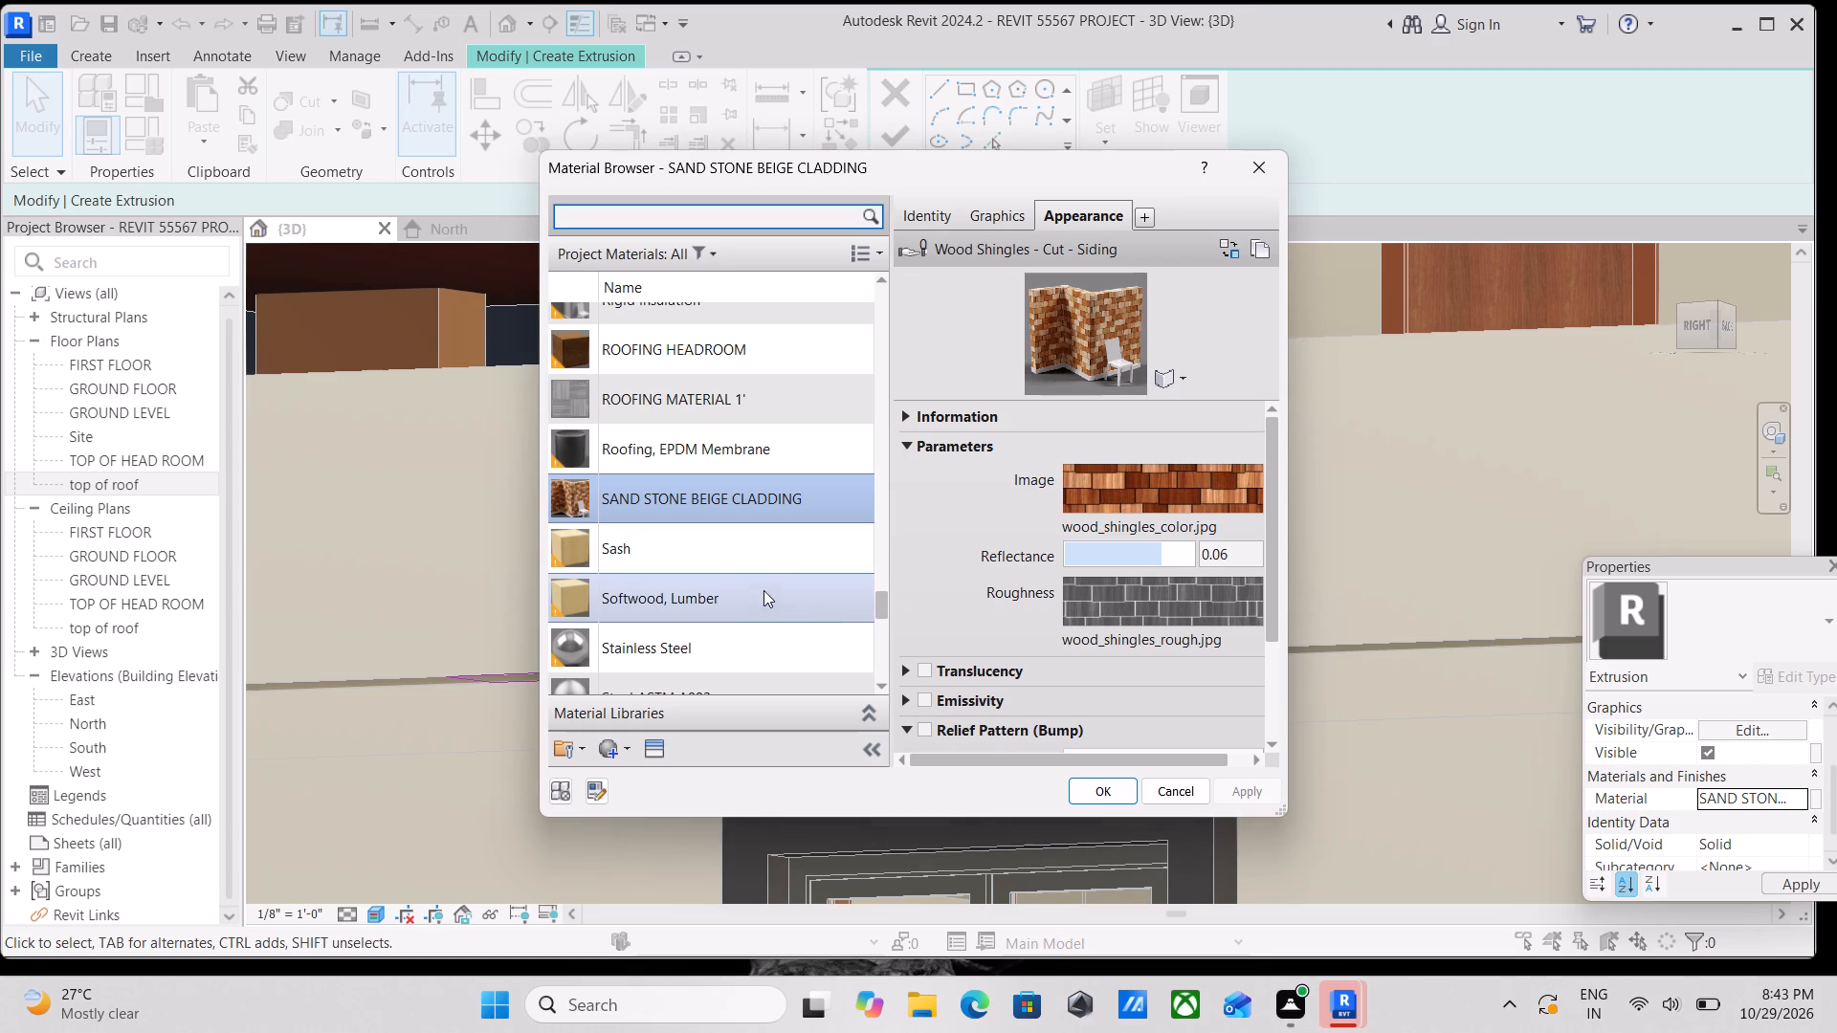
scroll(688, 572, "down", 1)
scroll(687, 597, "up", 3)
scroll(686, 551, "down", 2)
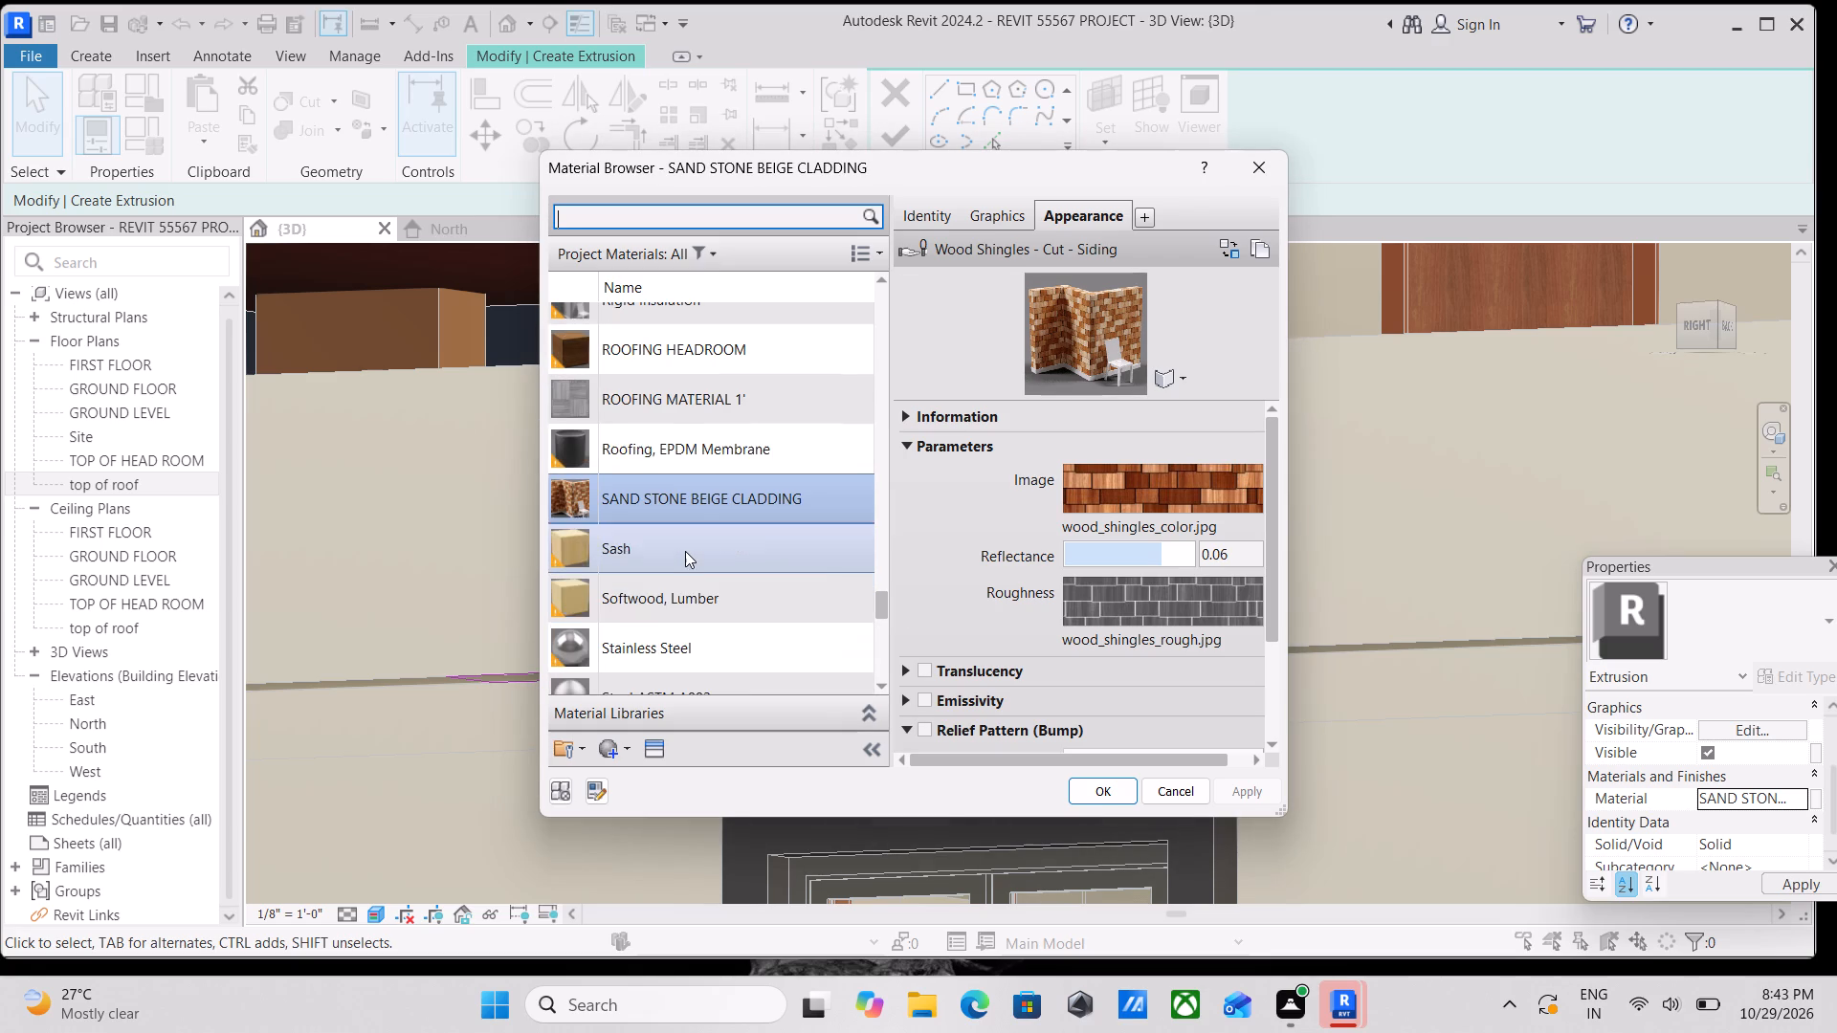
scroll(691, 590, "down", 2)
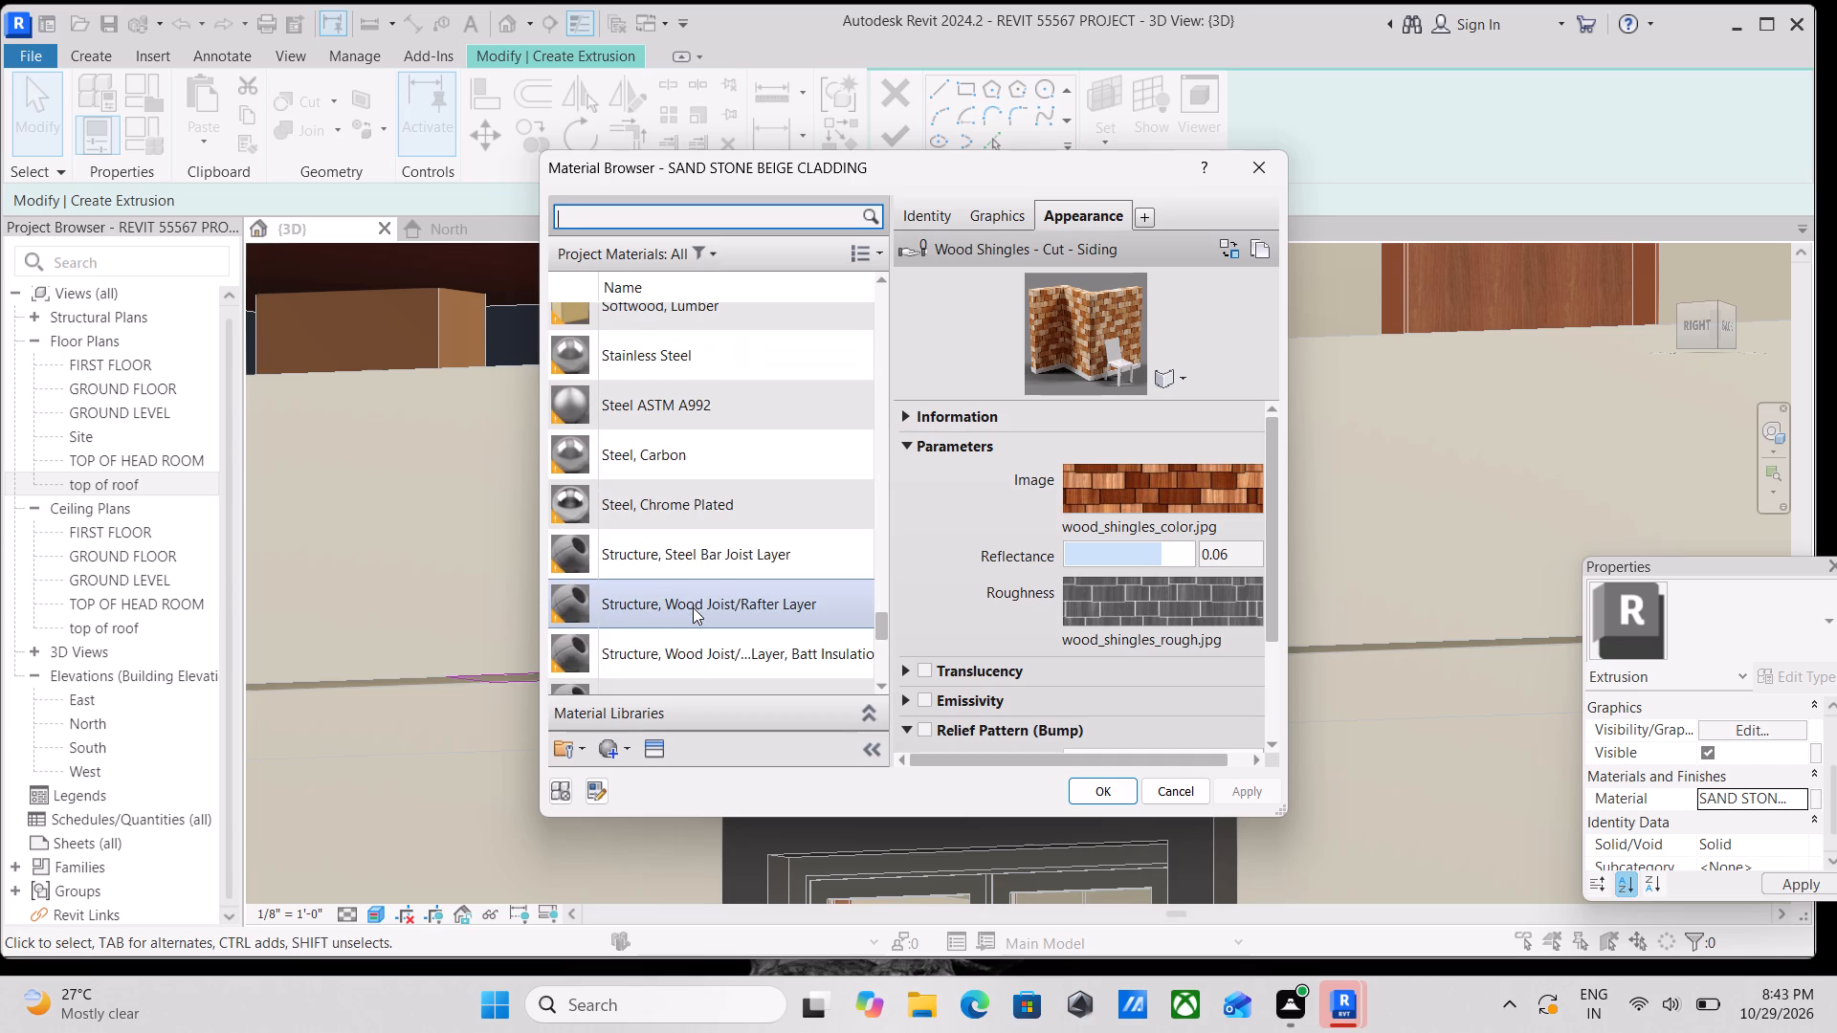
scroll(693, 607, "up", 1)
scroll(693, 606, "down", 5)
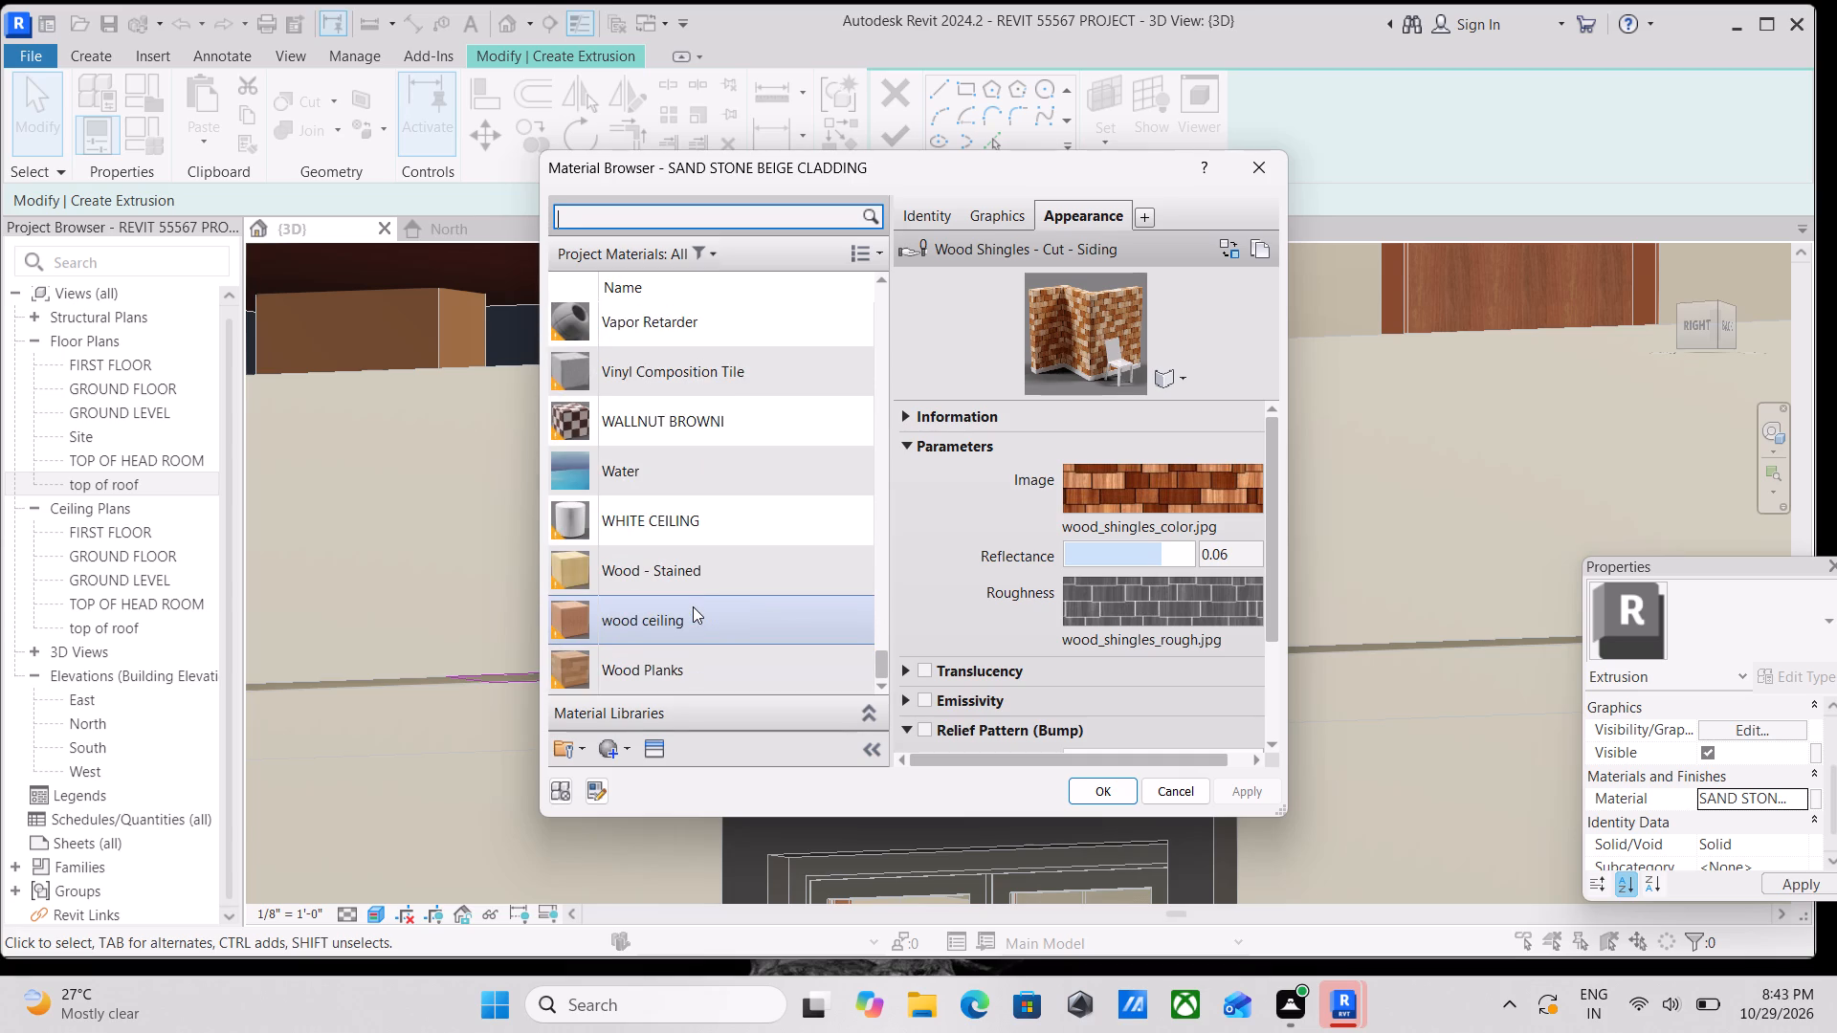
scroll(712, 569, "up", 3)
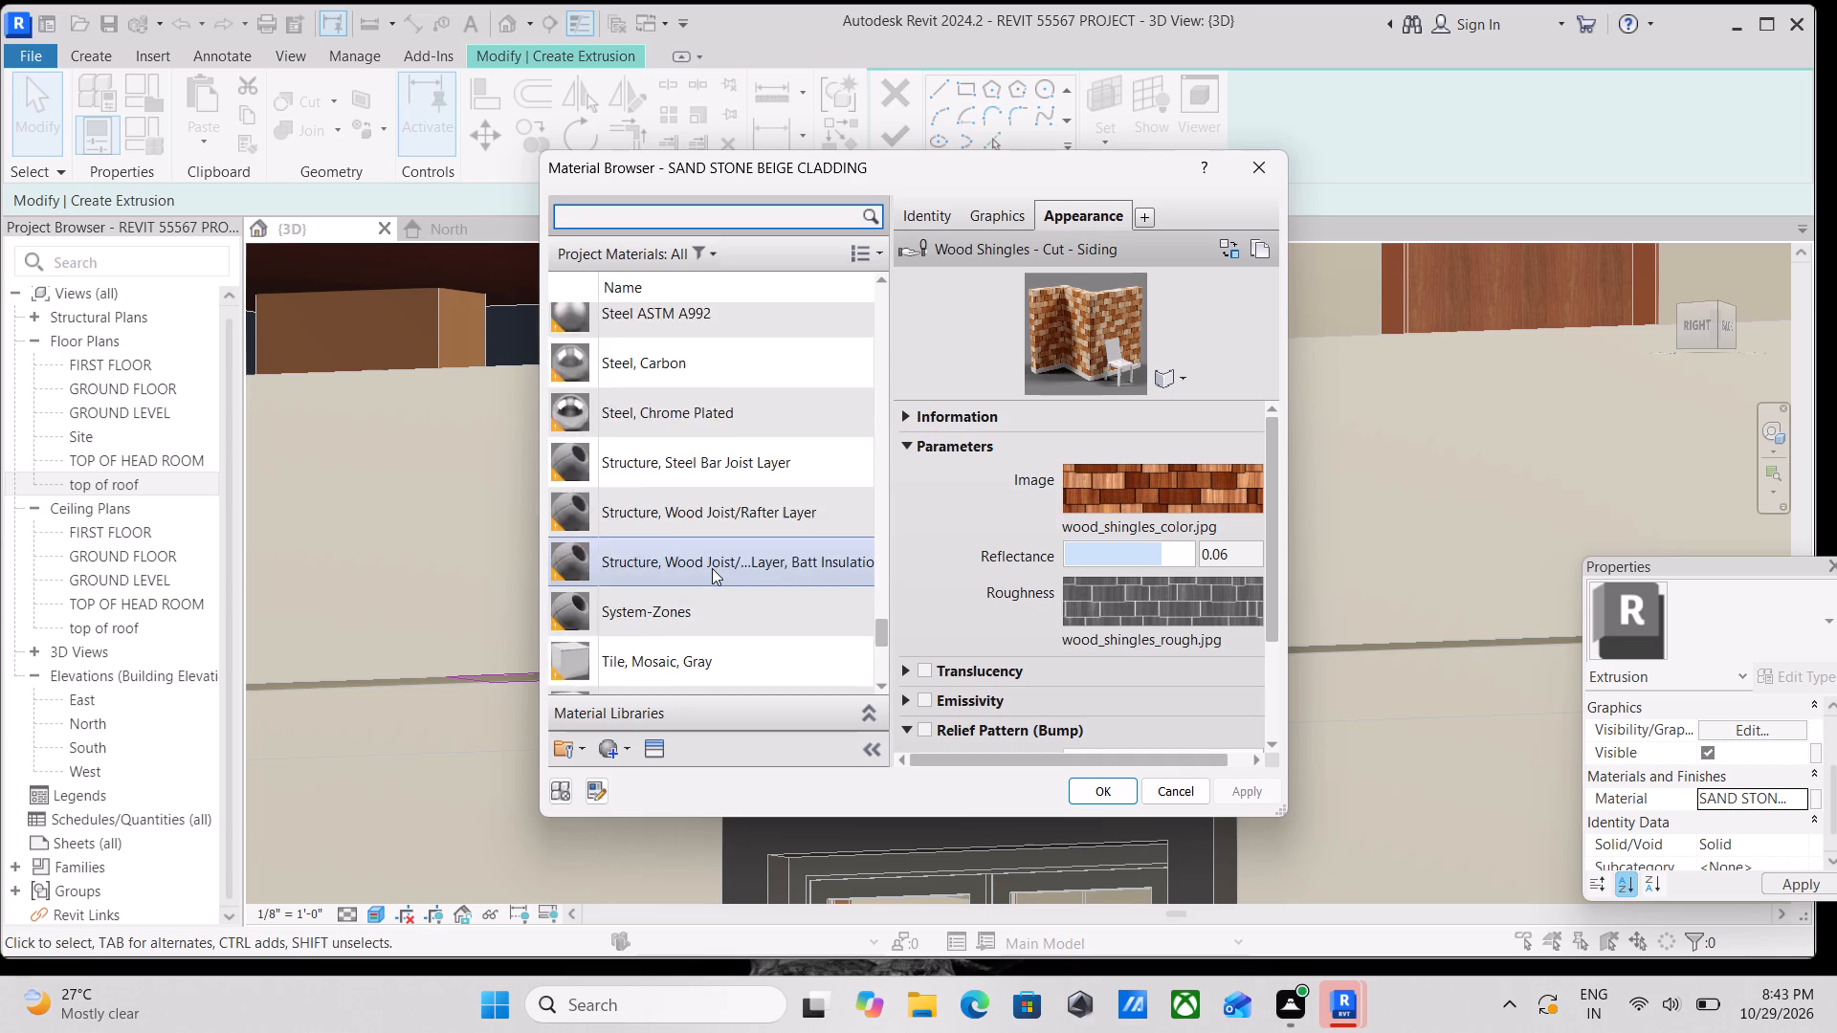
scroll(712, 568, "up", 4)
left_click(675, 211)
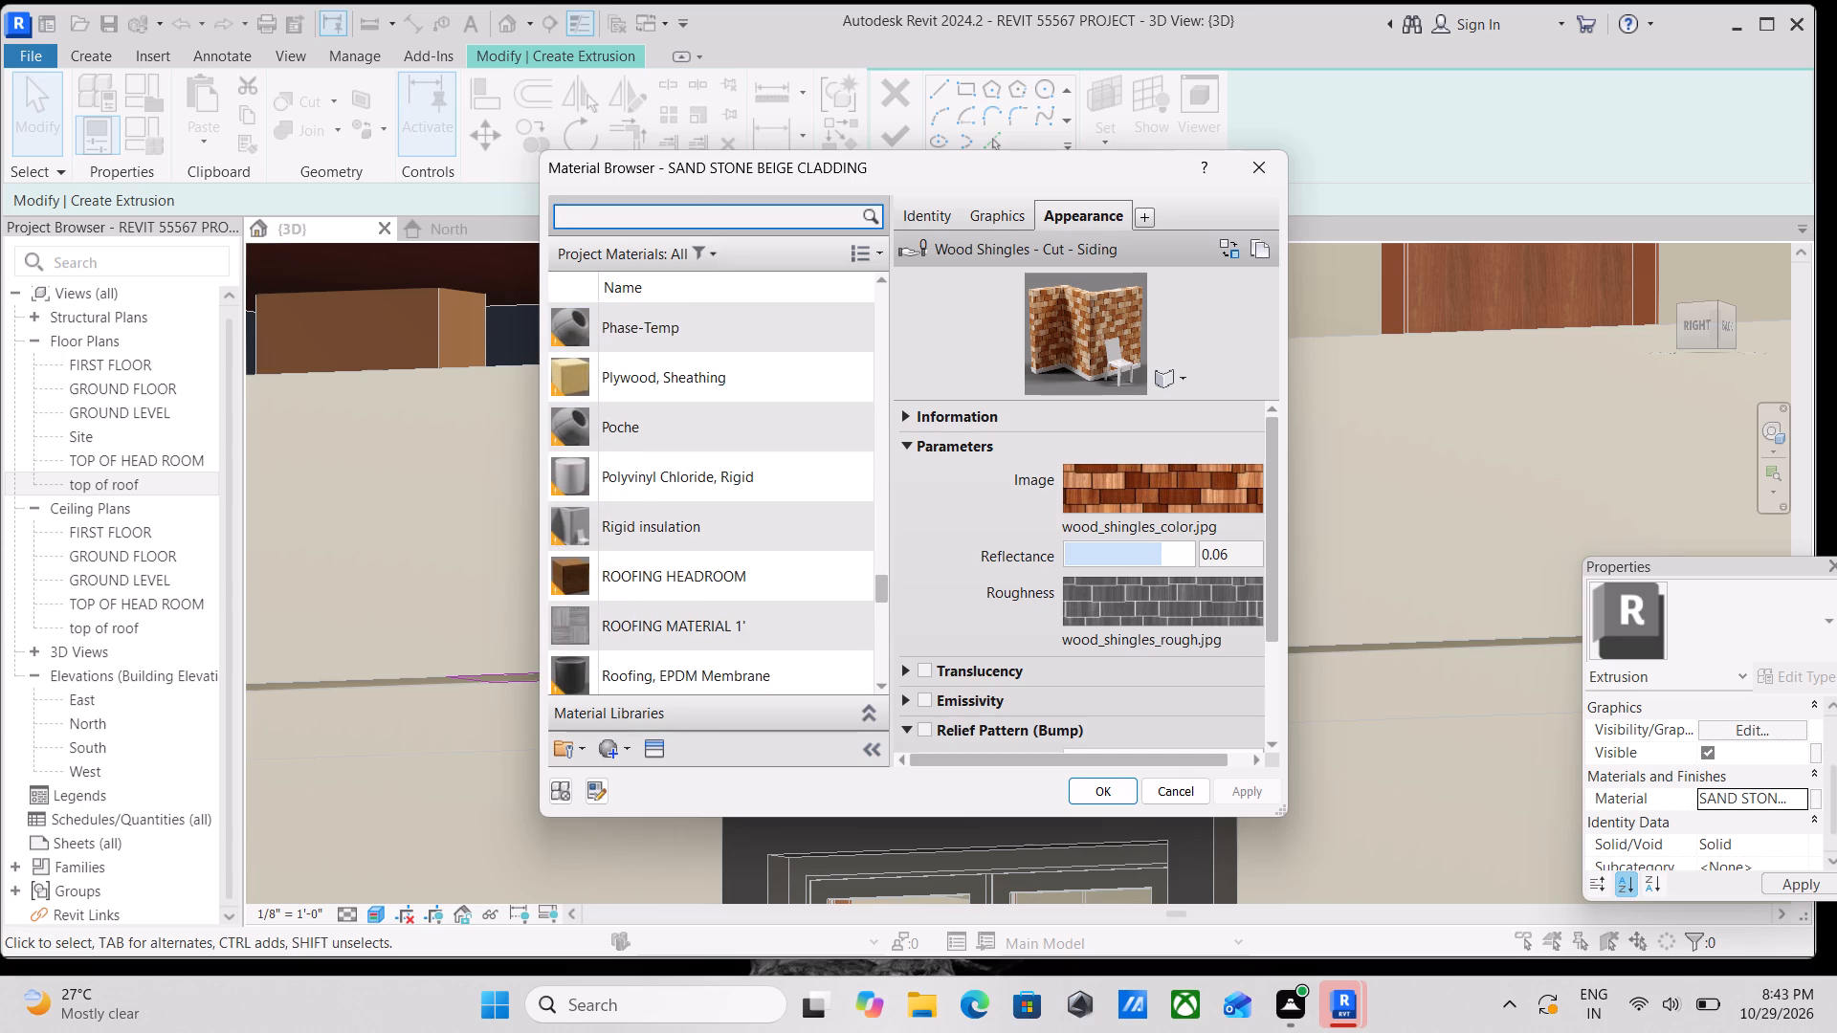
type("FR")
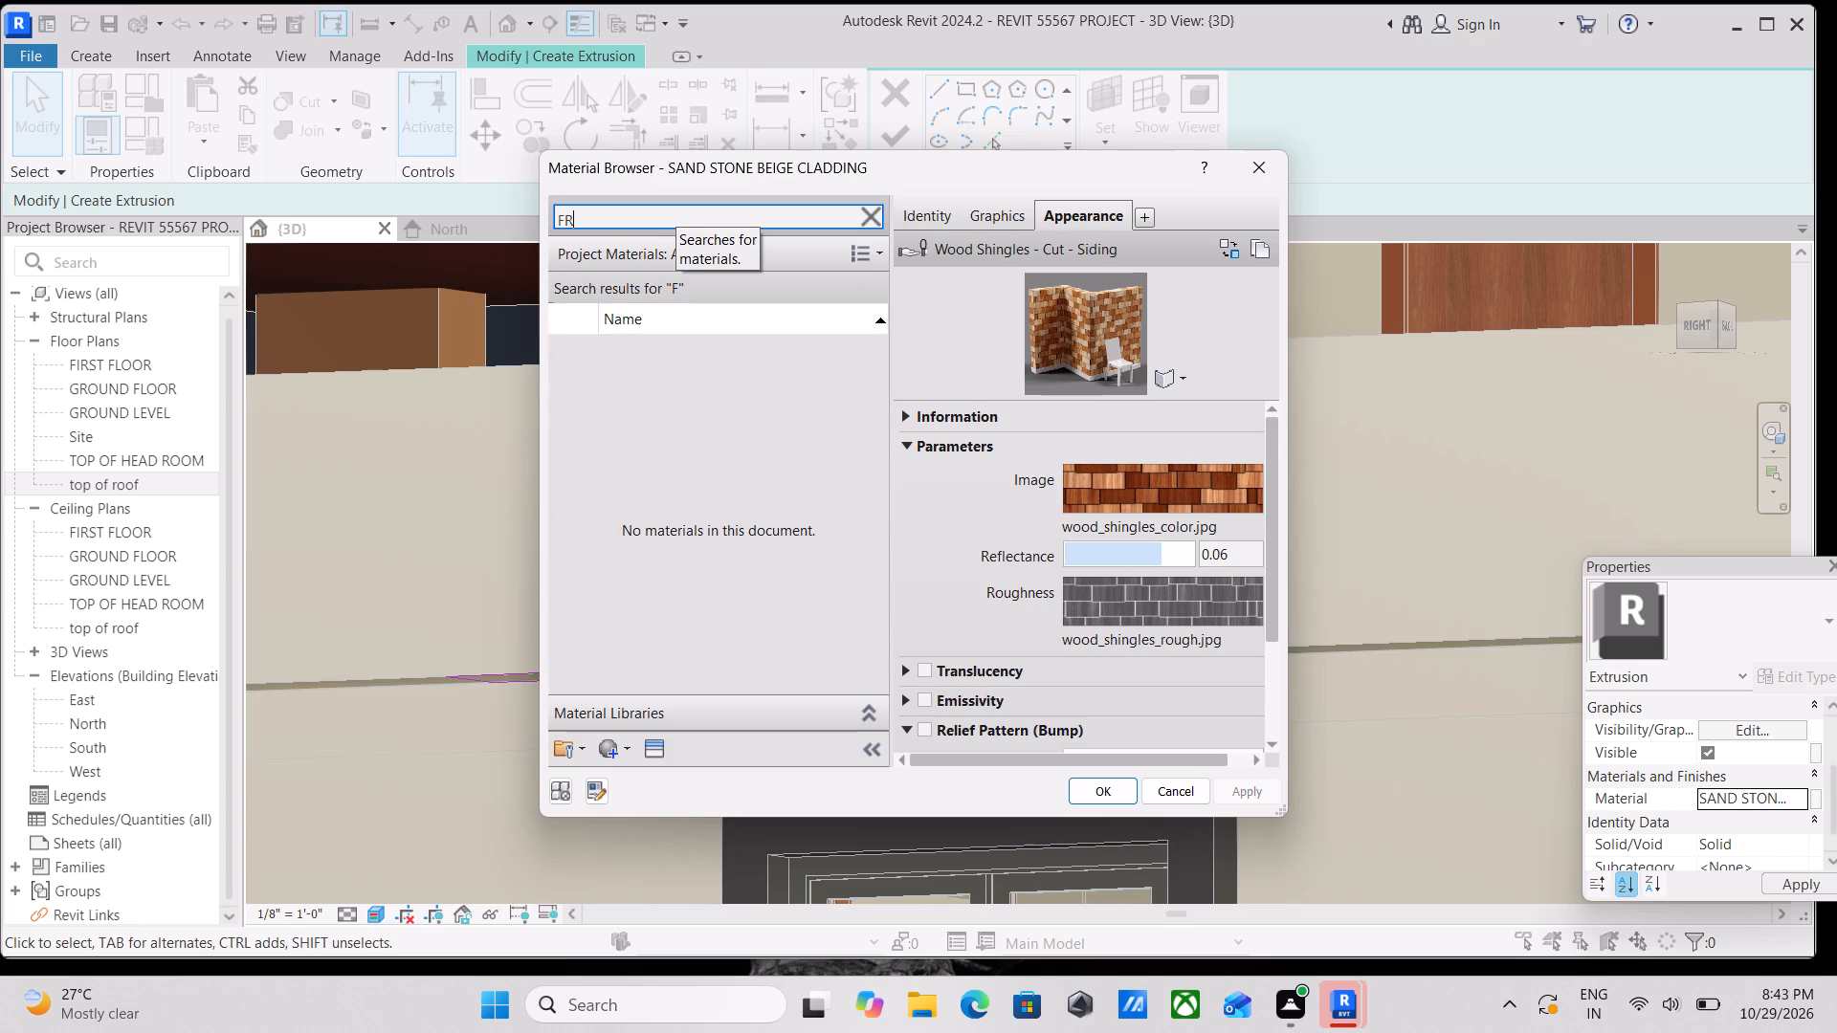
type("AME")
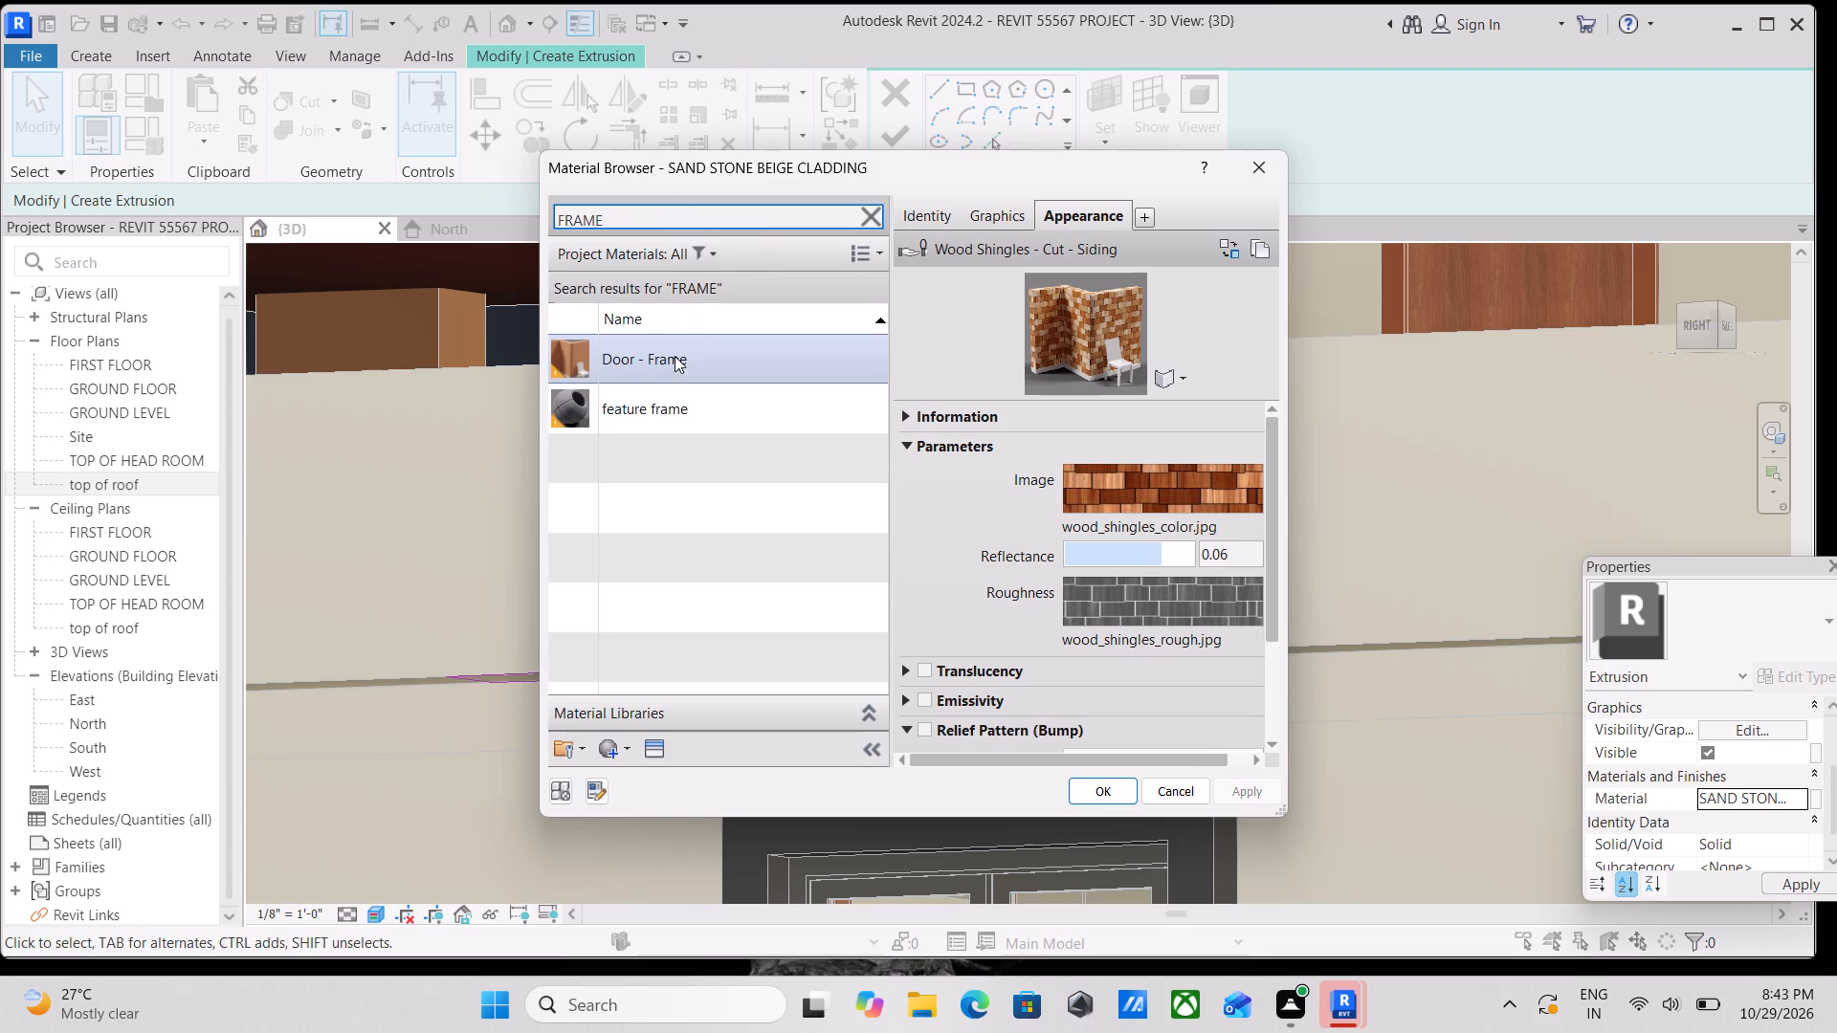
left_click(674, 417)
left_click(674, 417)
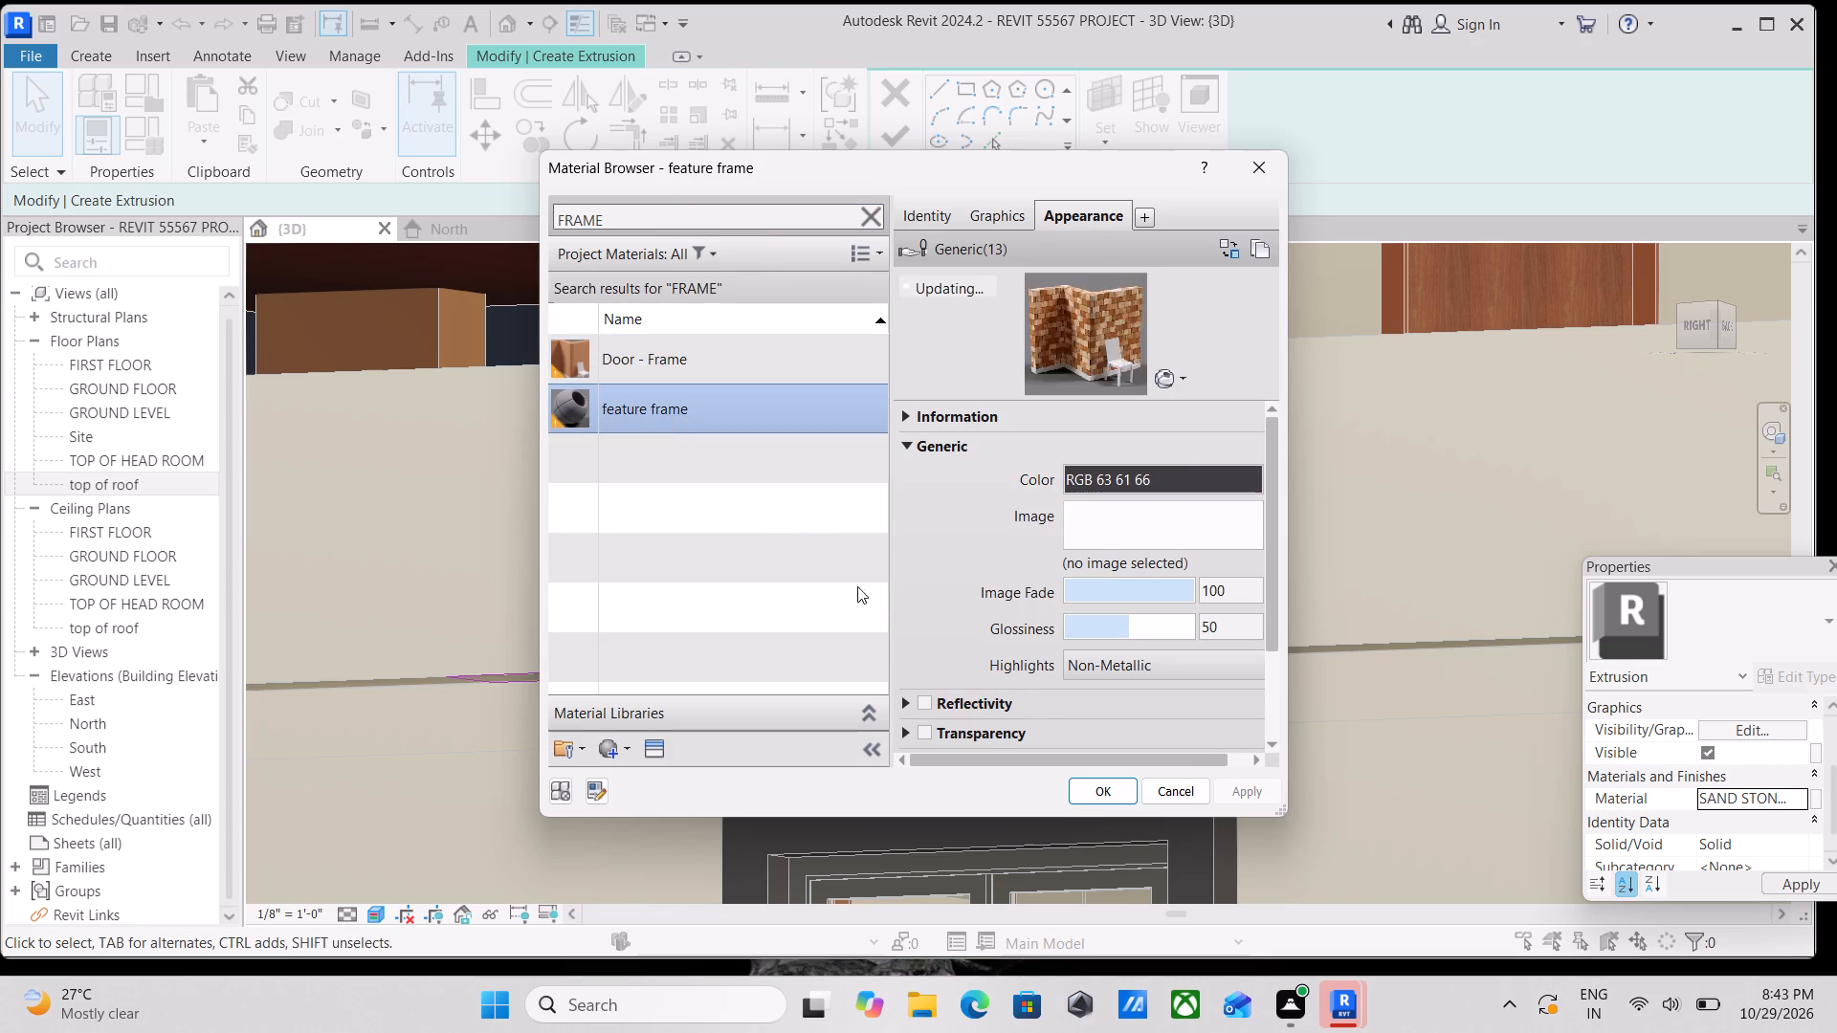
left_click(1108, 784)
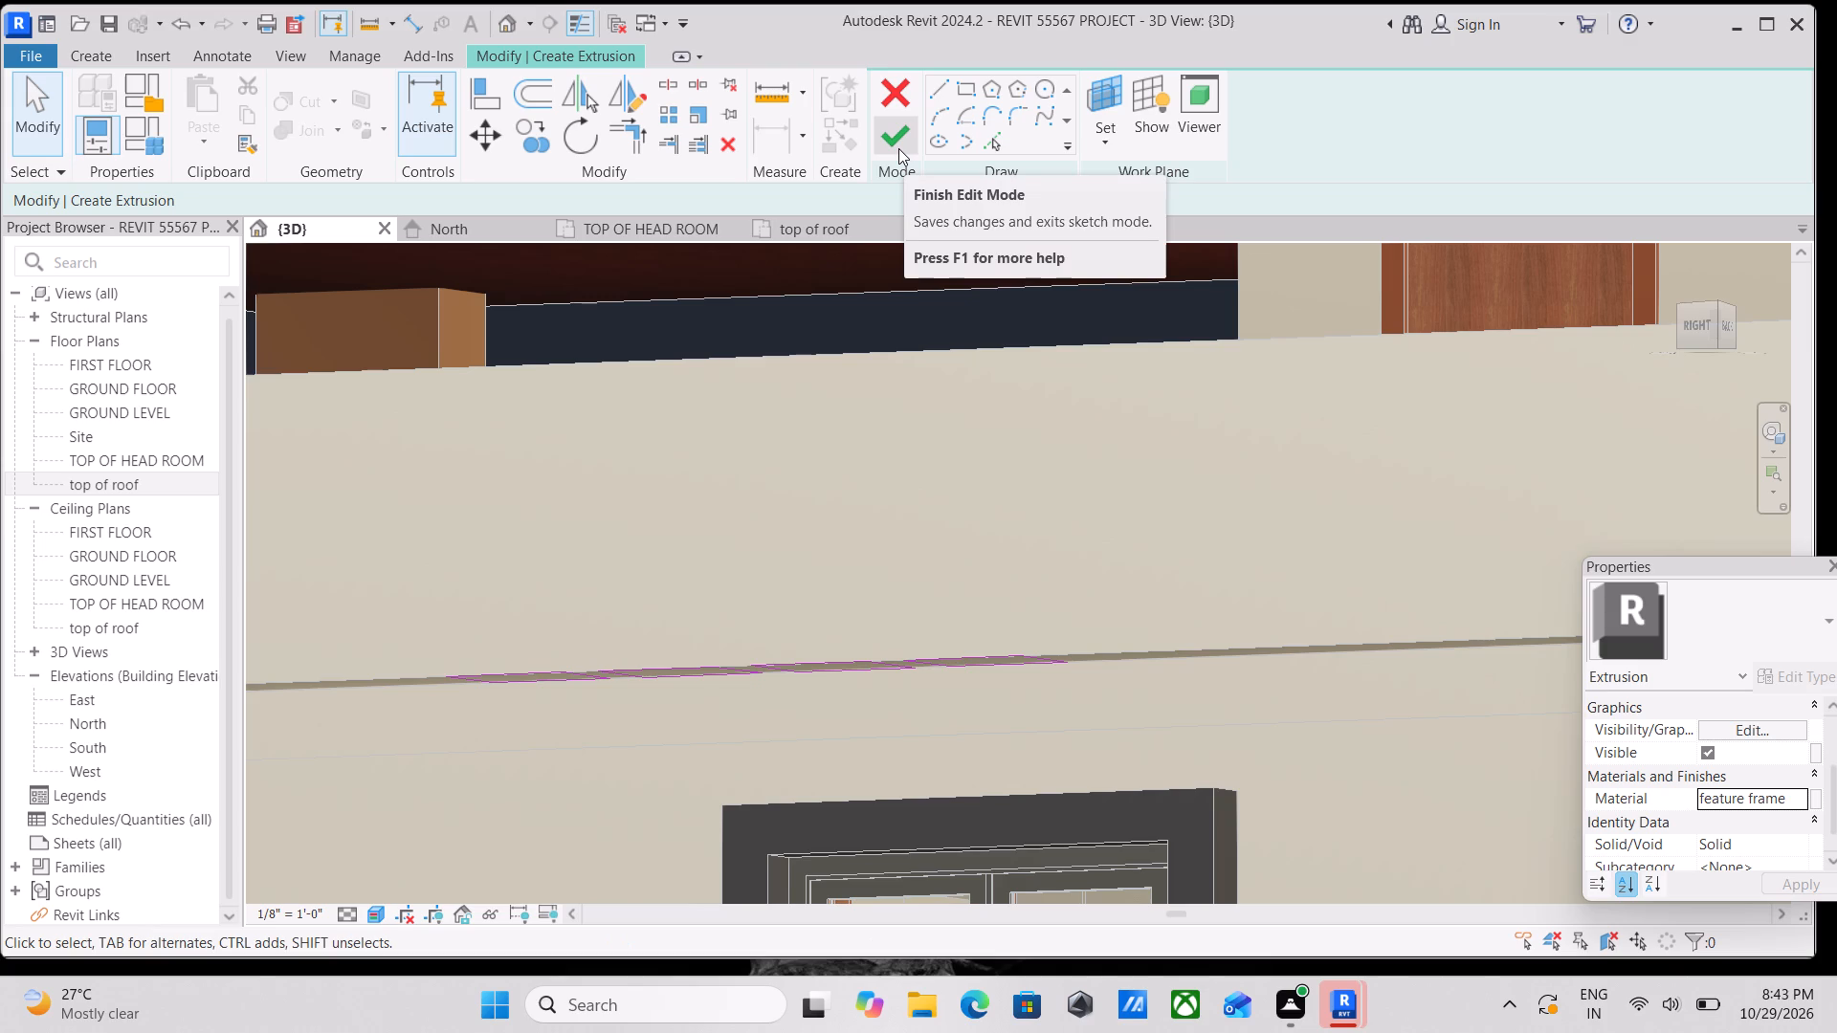
Finish the extrusion sketch of the four rectangles and finish the in-place model.
left_click(898, 148)
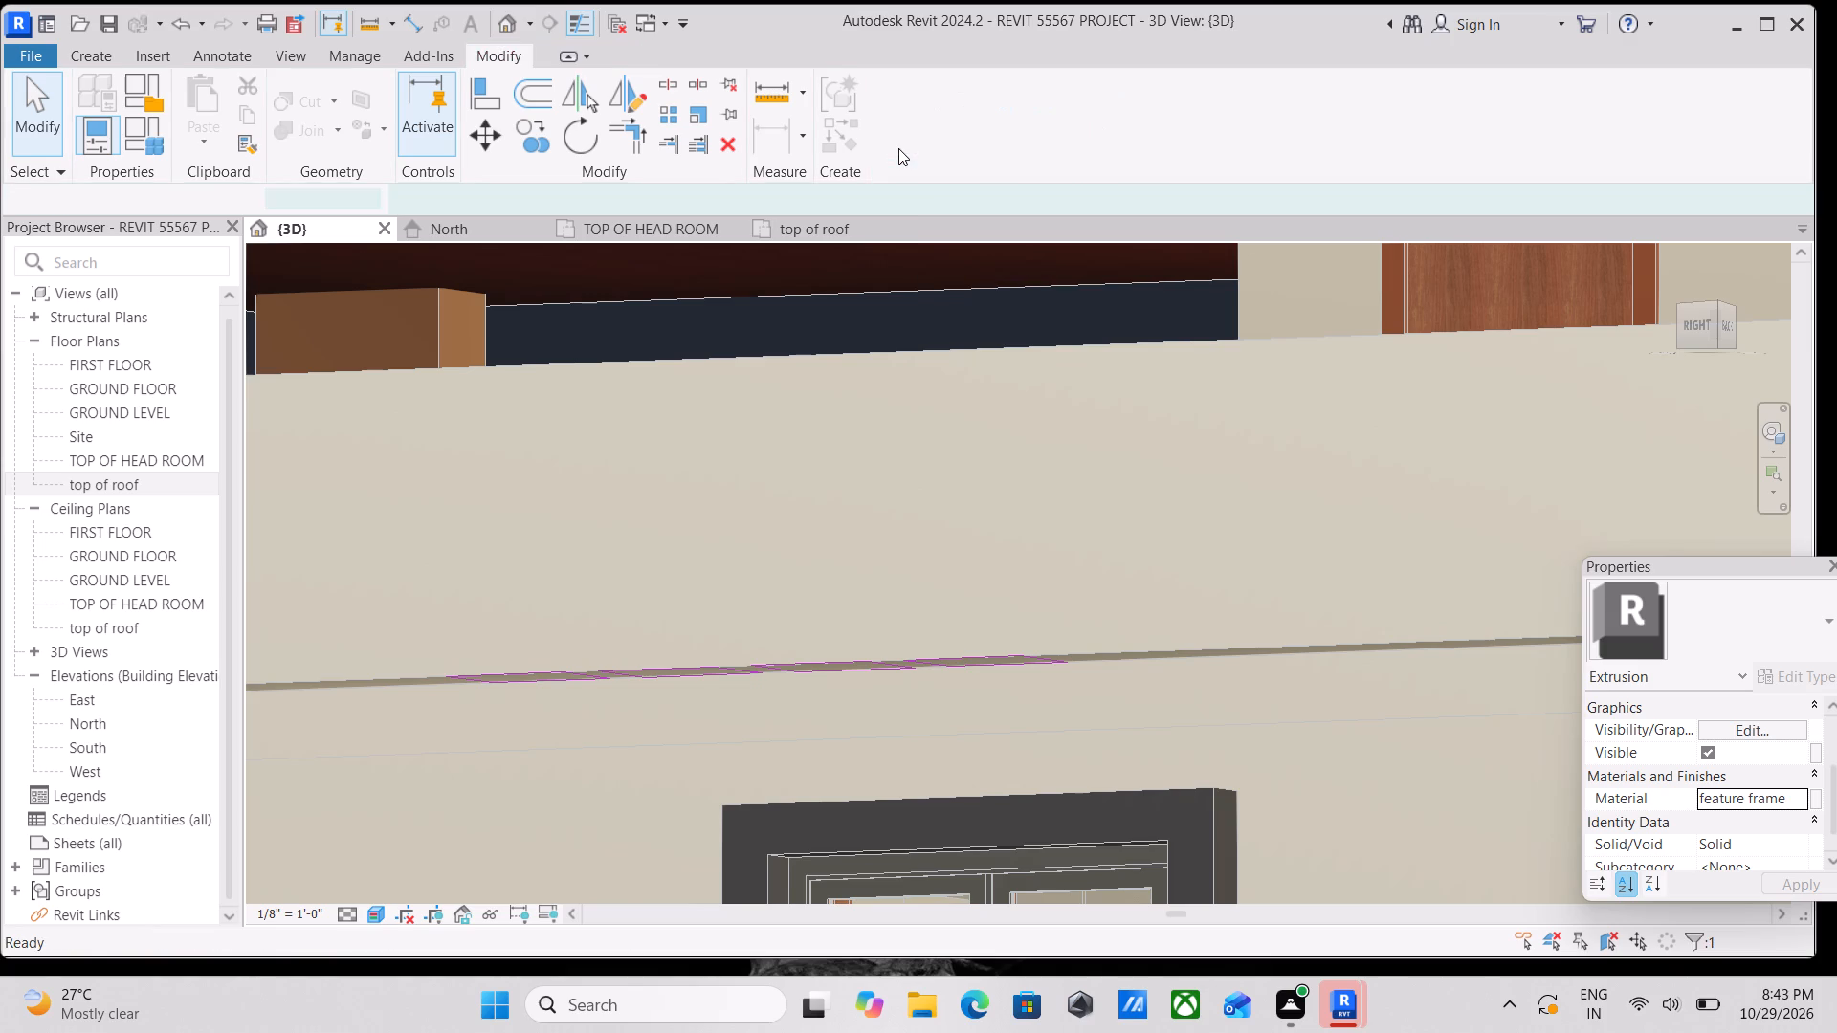
scroll(941, 479, "down", 4)
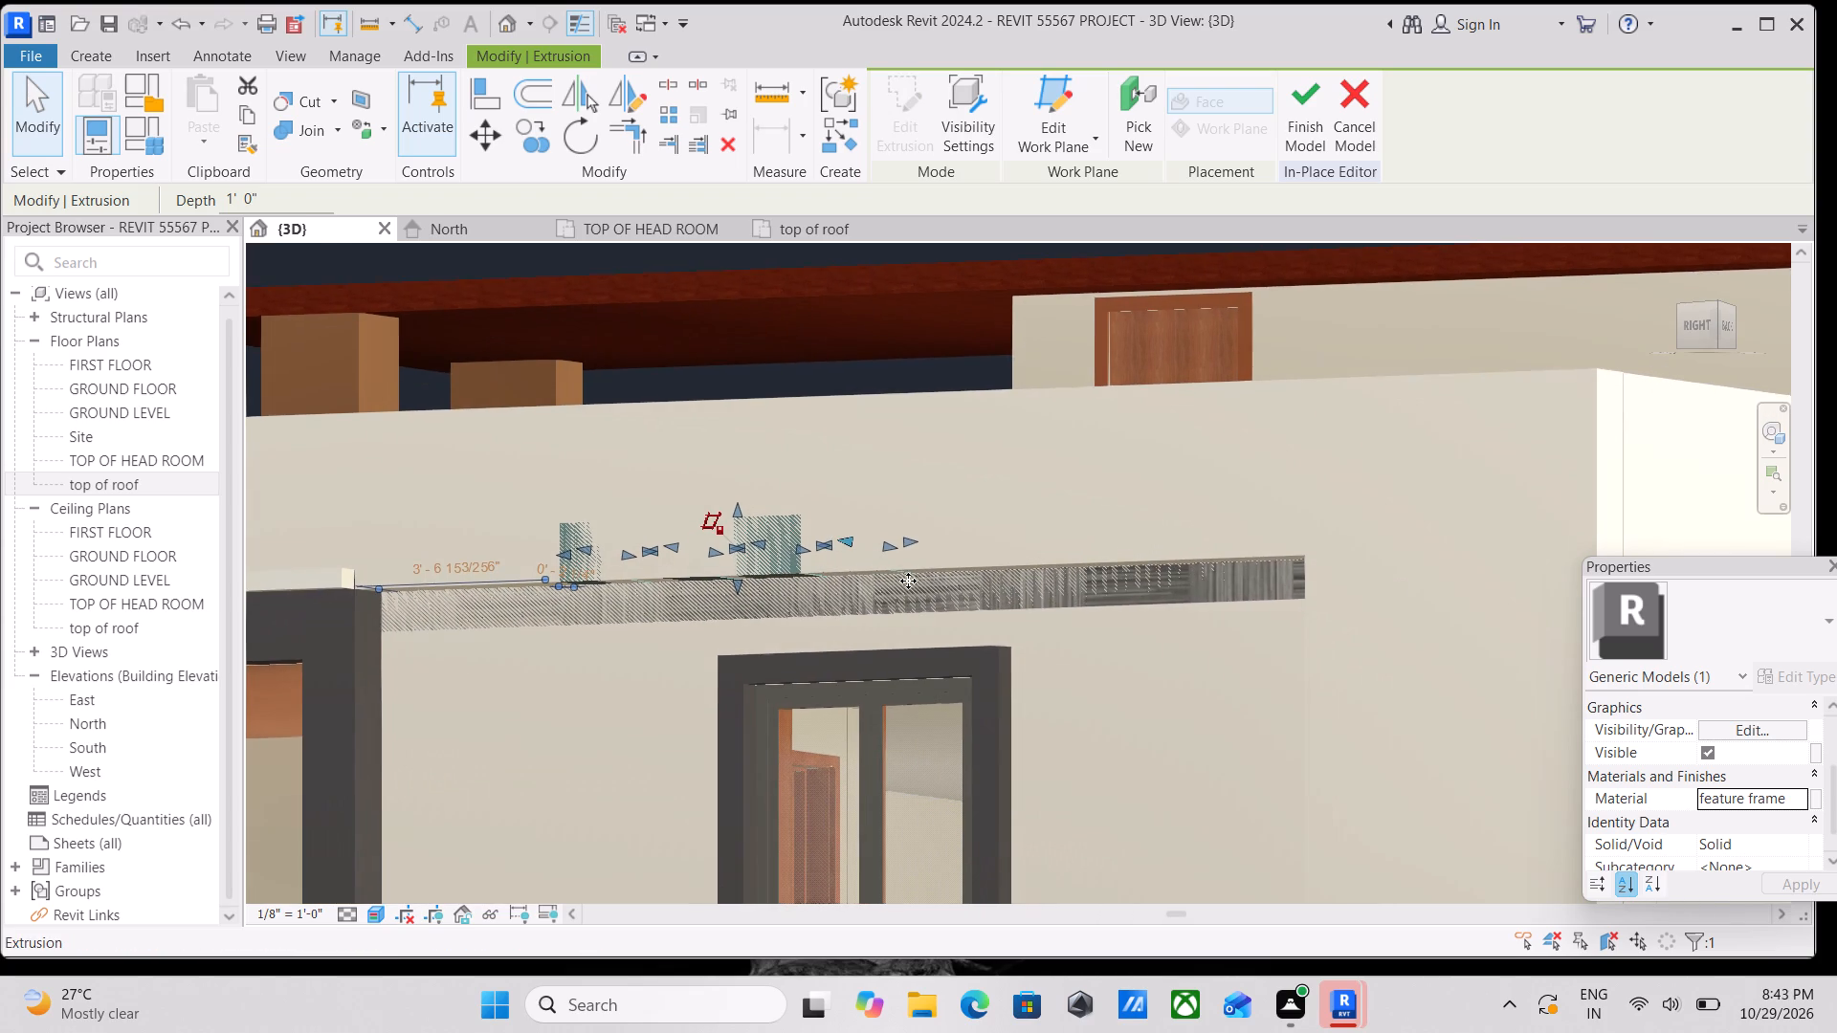
middle_click_drag(952, 612, 912, 662, "shift")
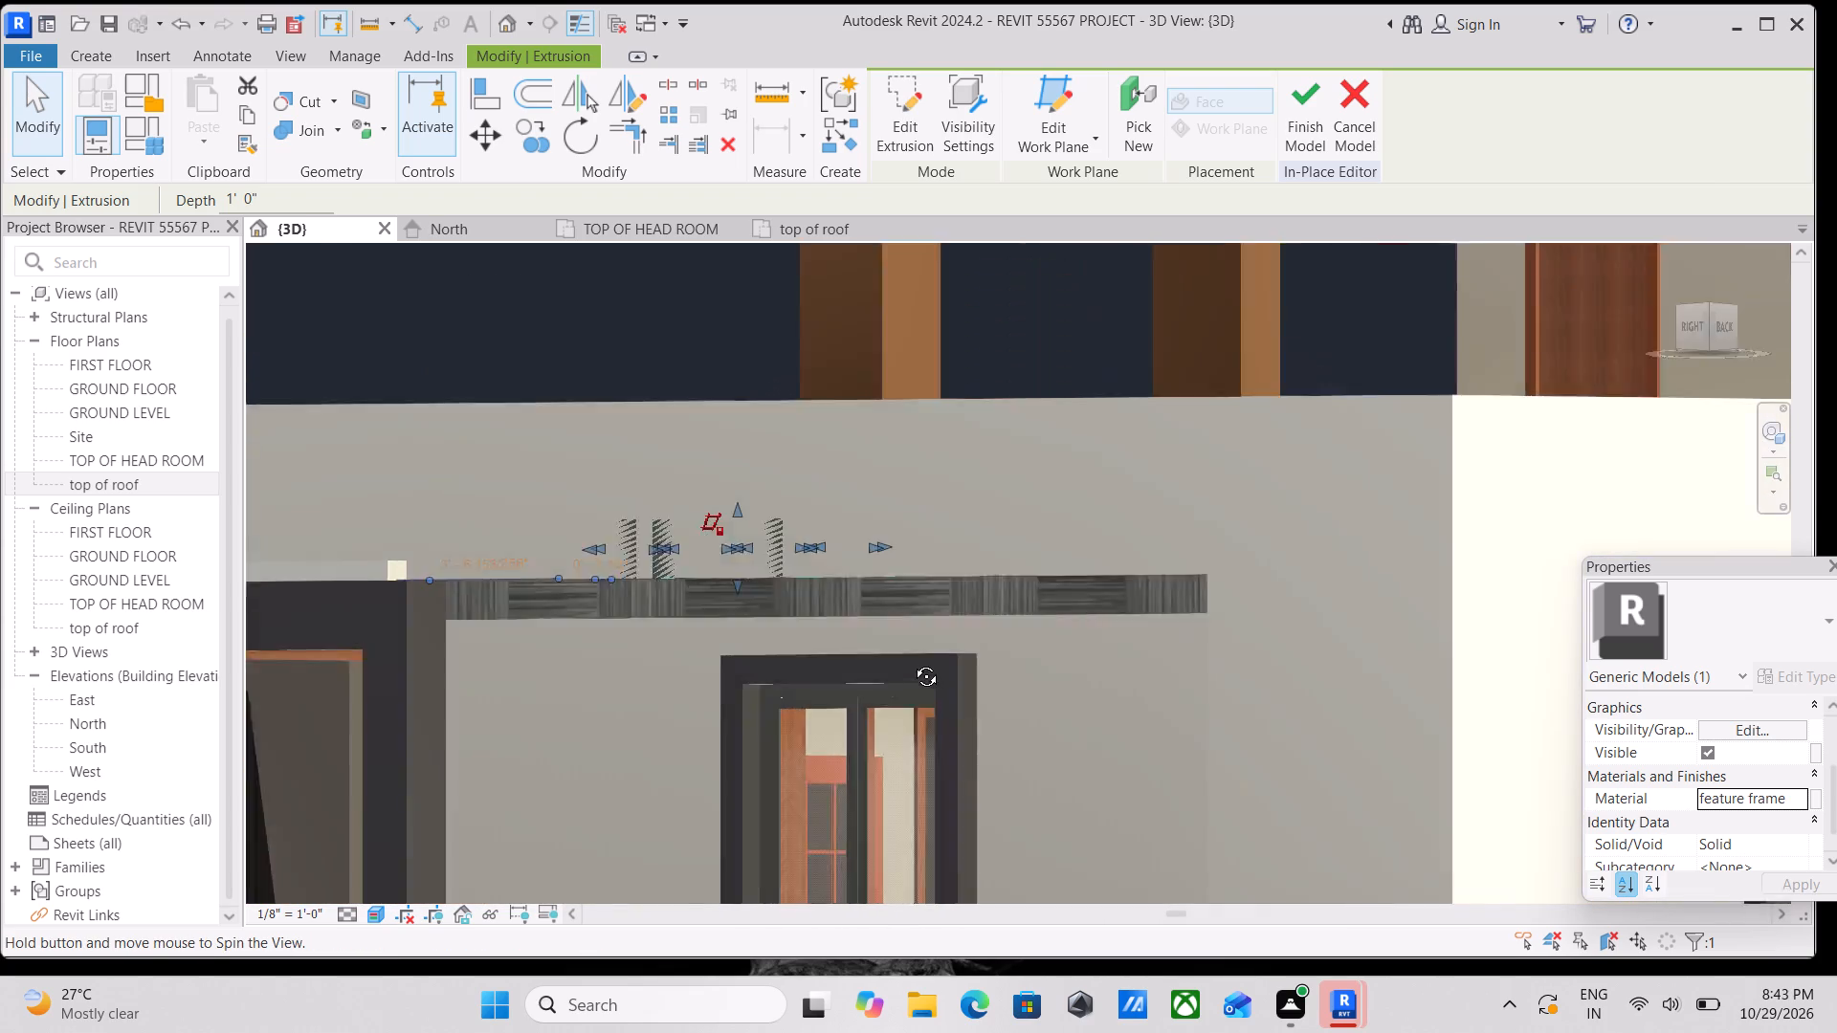
middle_click_drag(912, 662, 1141, 447, "shift")
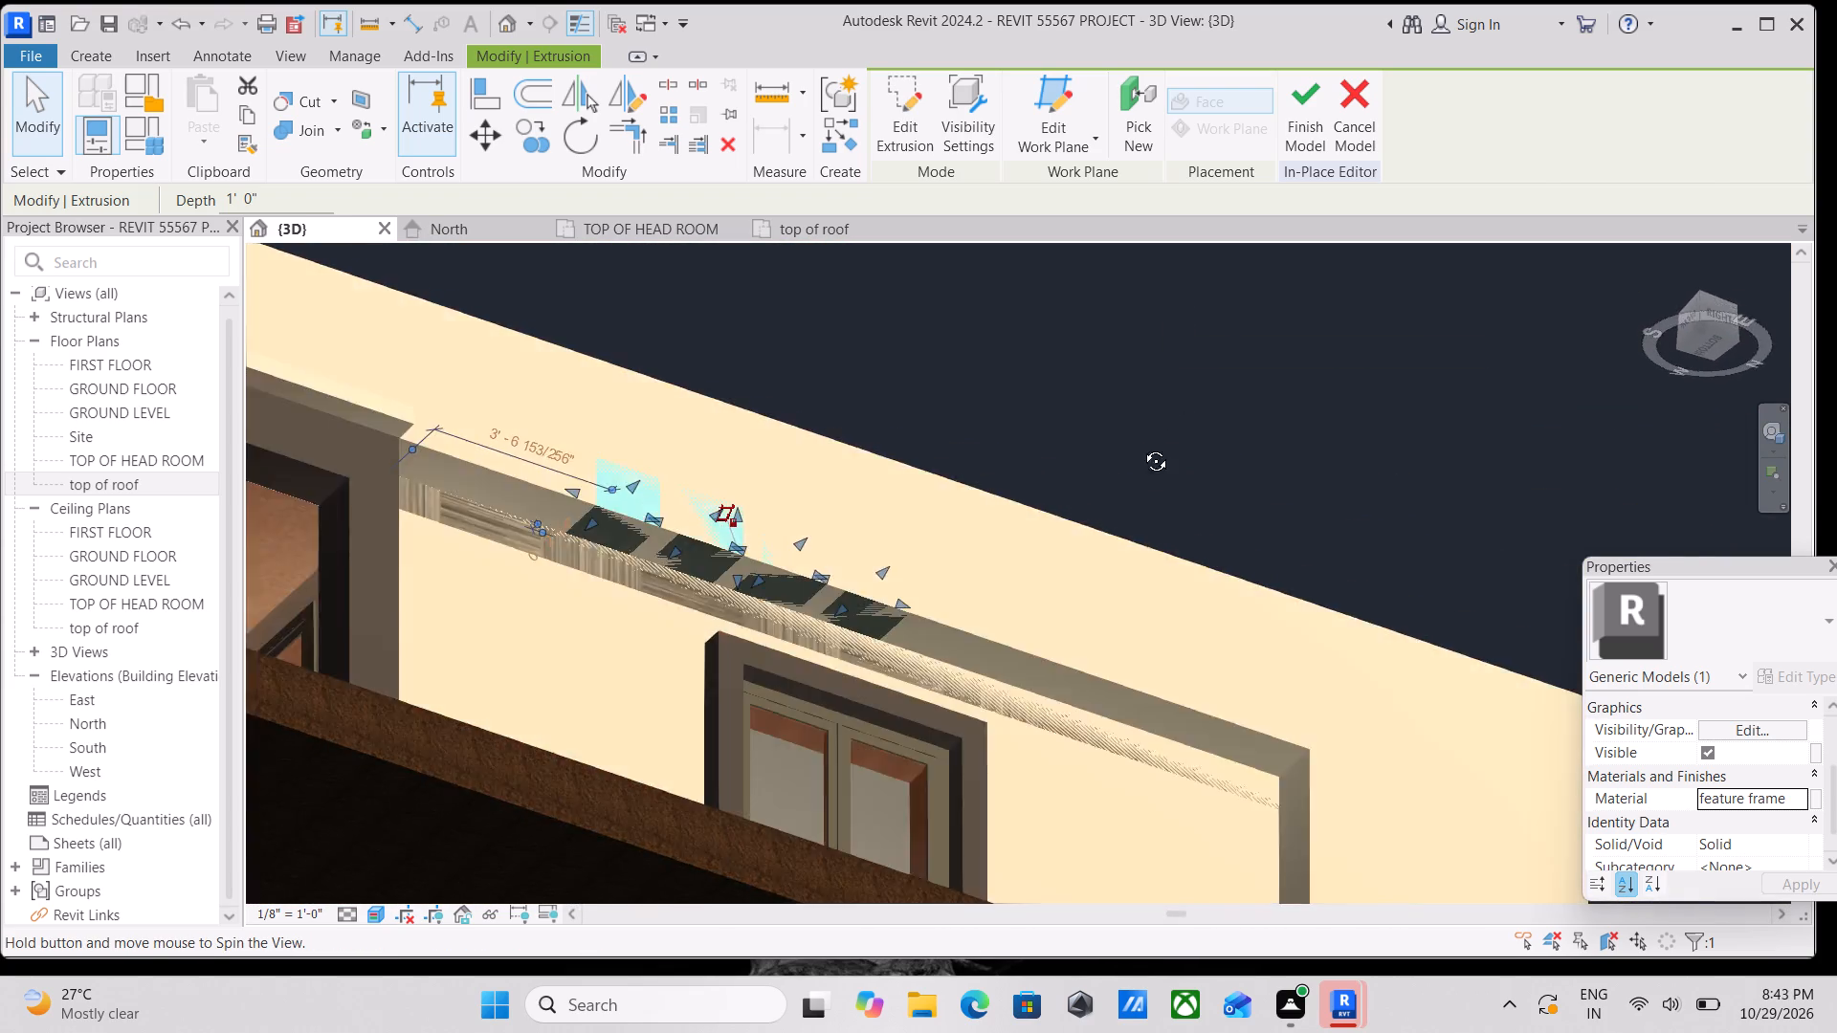
middle_click_drag(1141, 447, 1089, 675, "shift")
middle_click_drag(1090, 660, 875, 326, "shift")
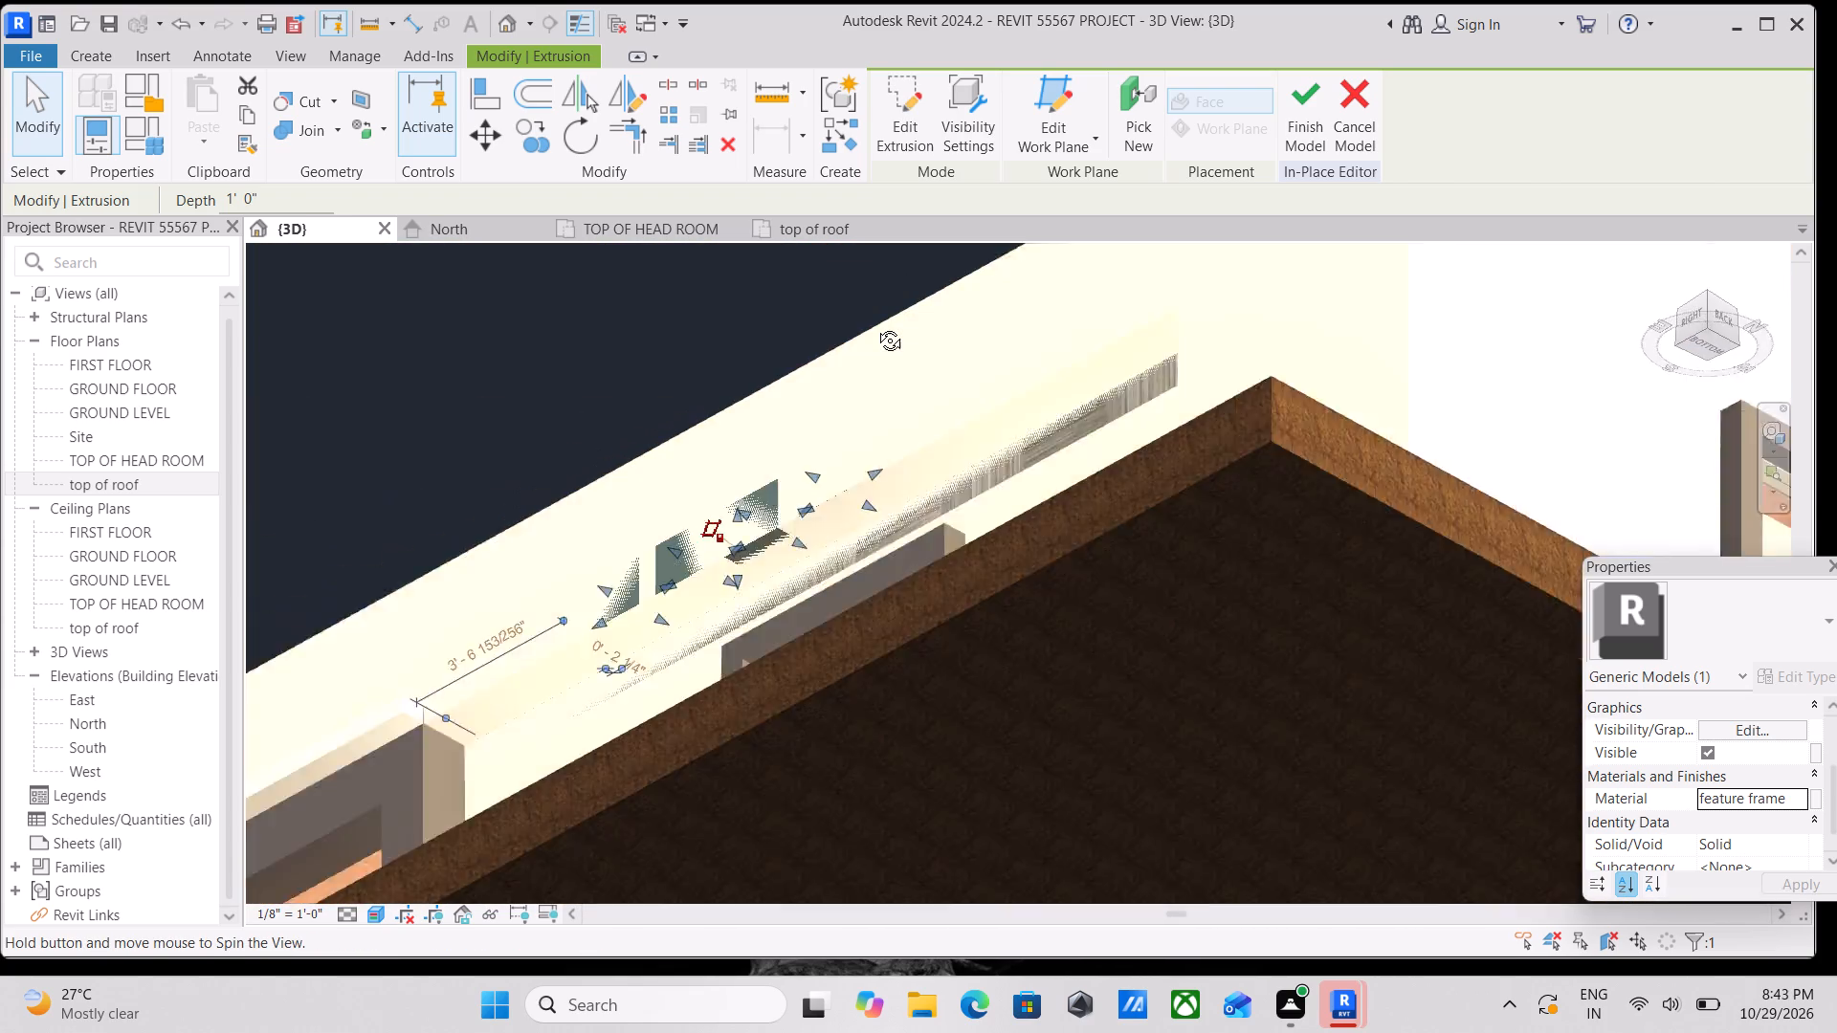
middle_click_drag(875, 326, 963, 602, "shift")
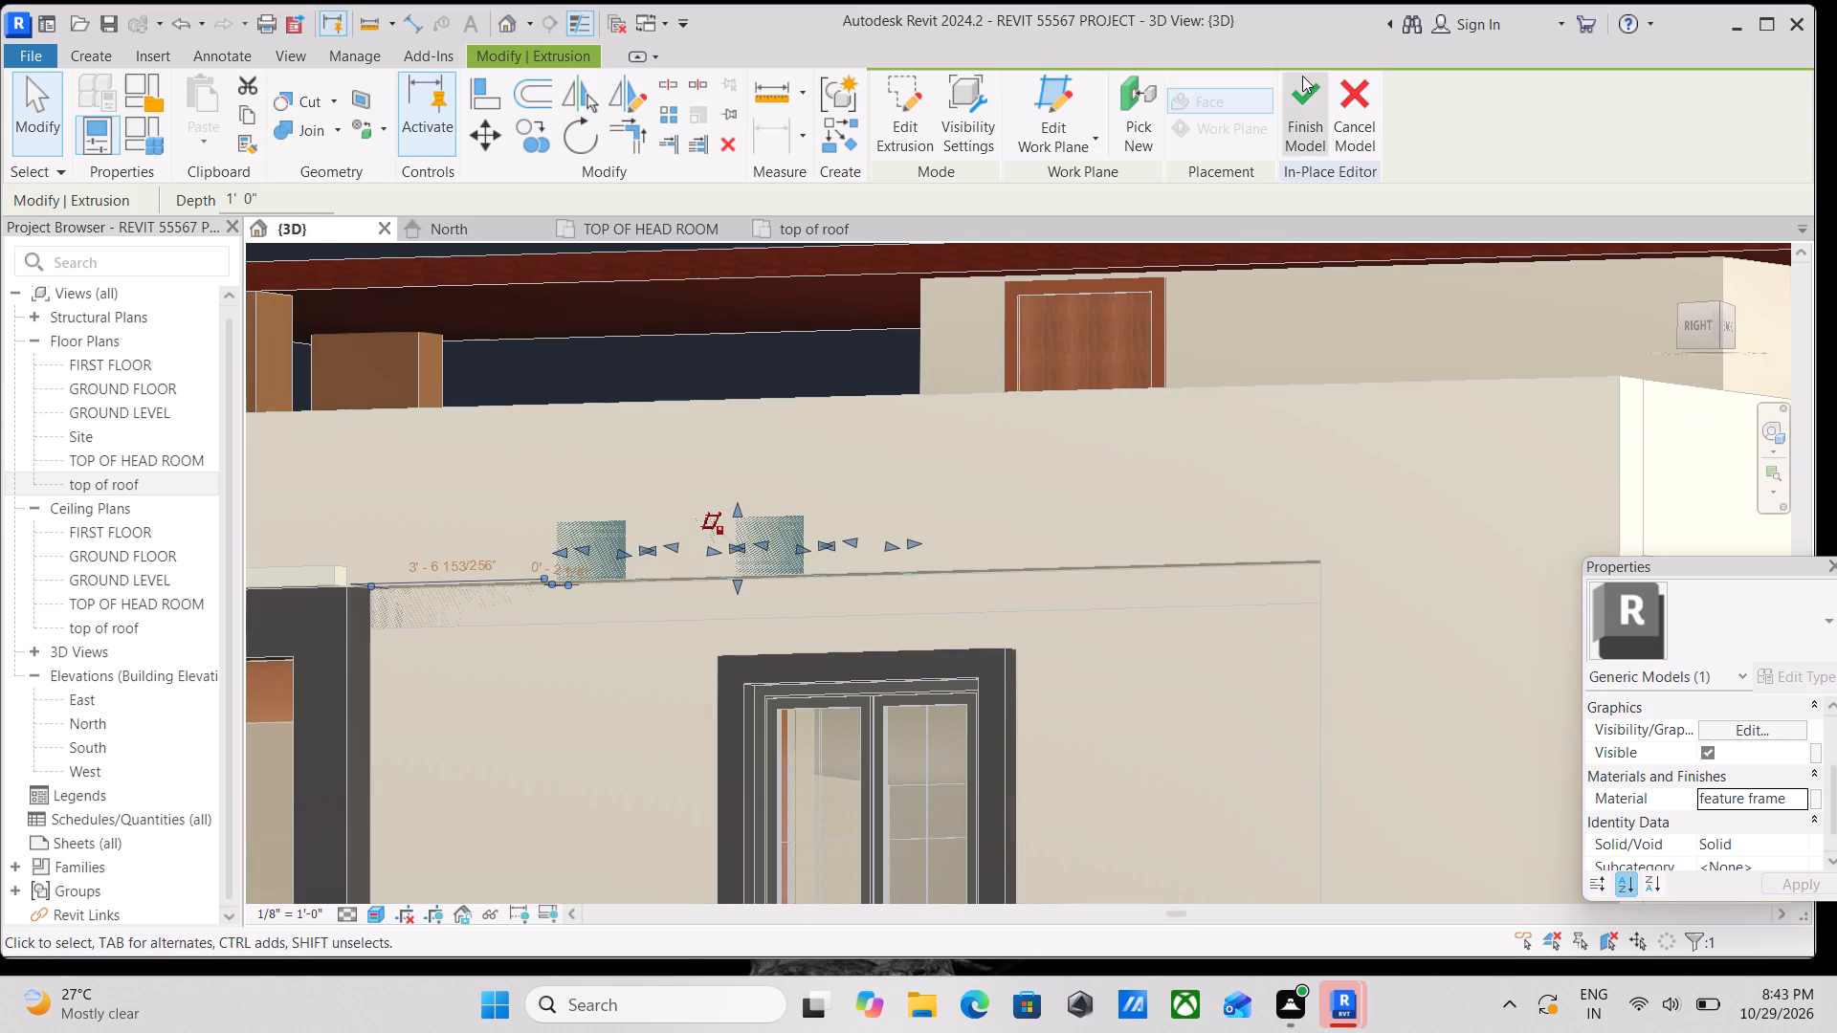
left_click(1303, 77)
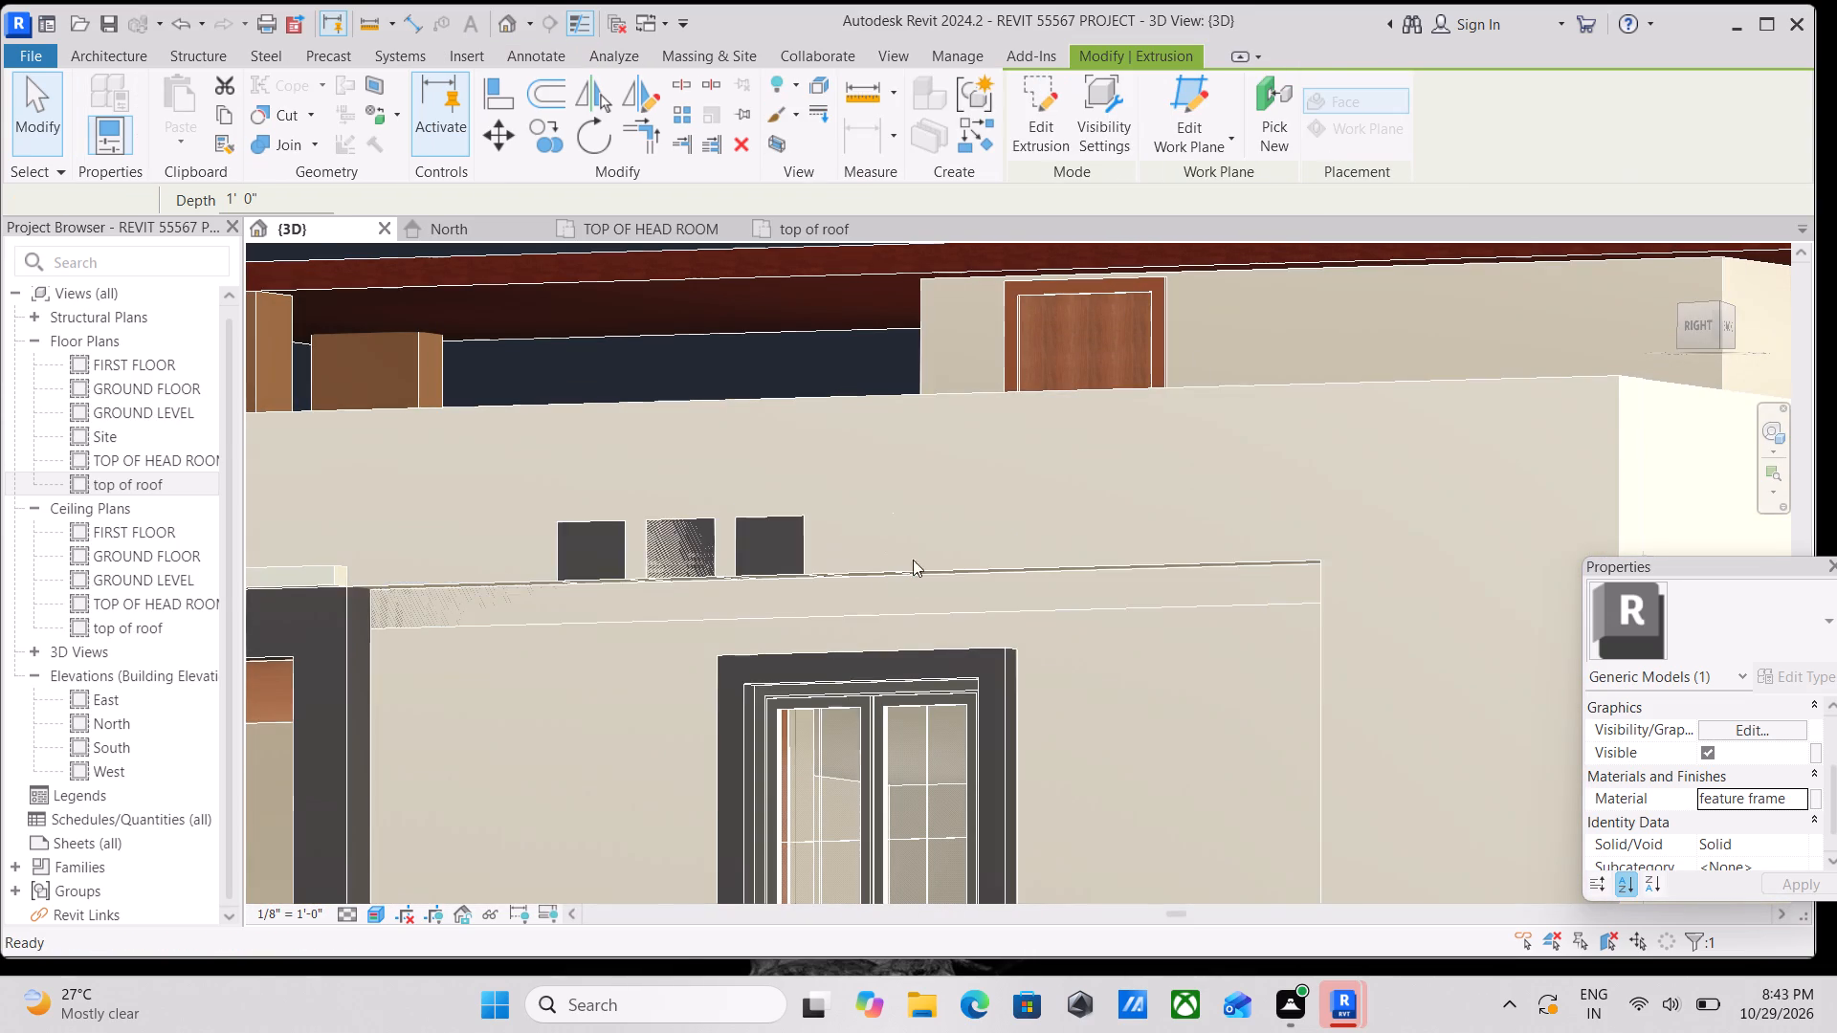
Stretch the lower face of the new block row downward, below the parapet strip and over the top of the upper window.
scroll(918, 558, "down", 1)
middle_click_drag(926, 549, 953, 511)
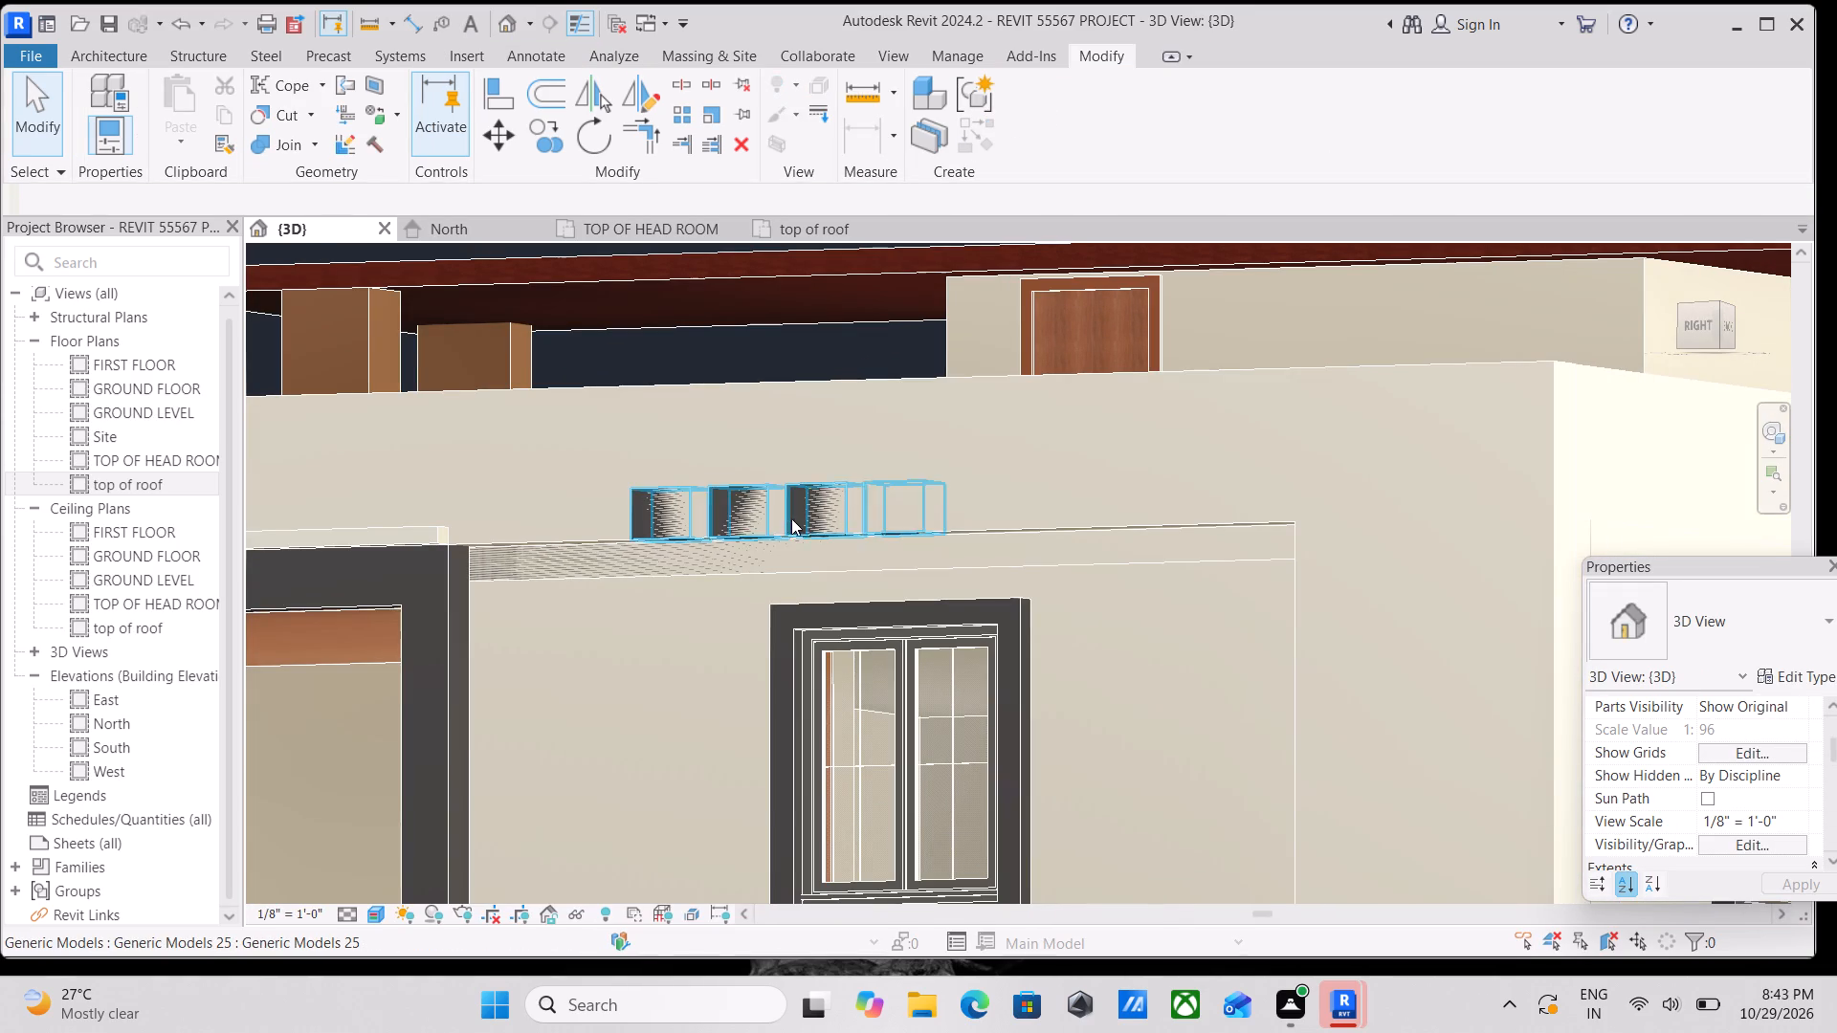
left_click(811, 525)
left_click_drag(787, 547, 792, 589)
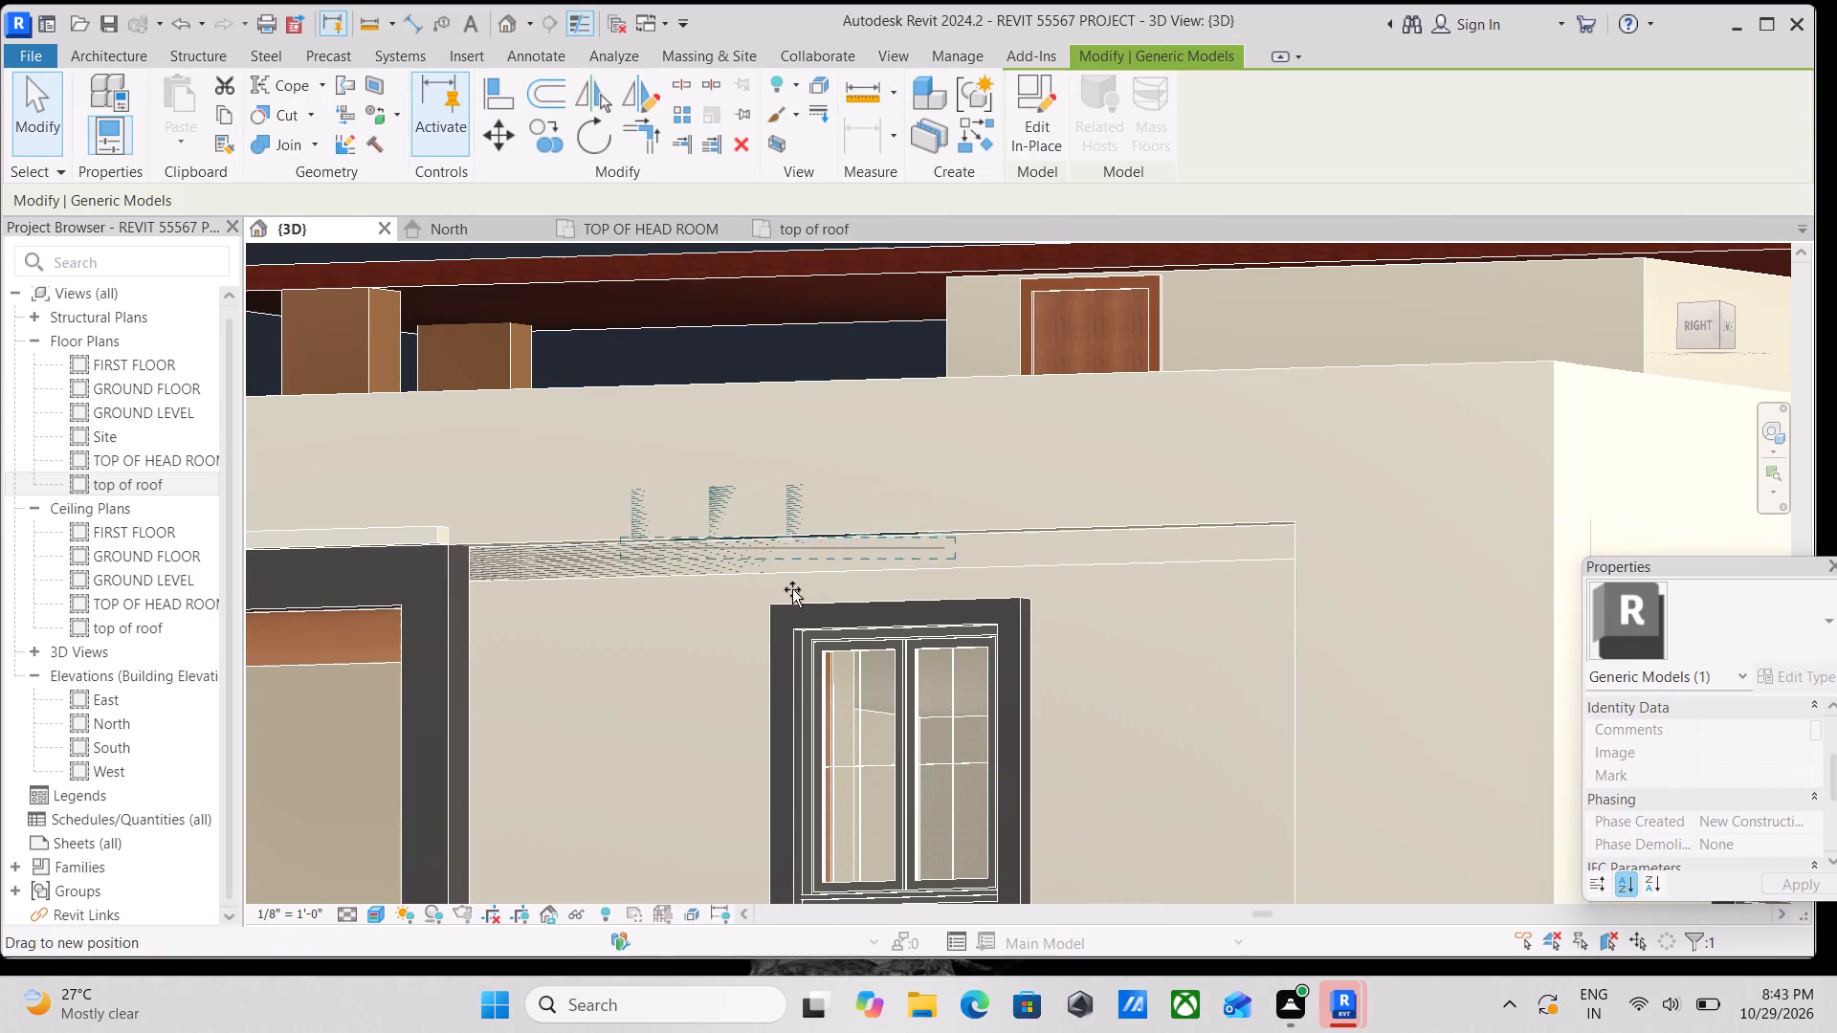
left_click_drag(792, 589, 796, 702)
scroll(797, 702, "down", 4)
scroll(894, 683, "down", 1)
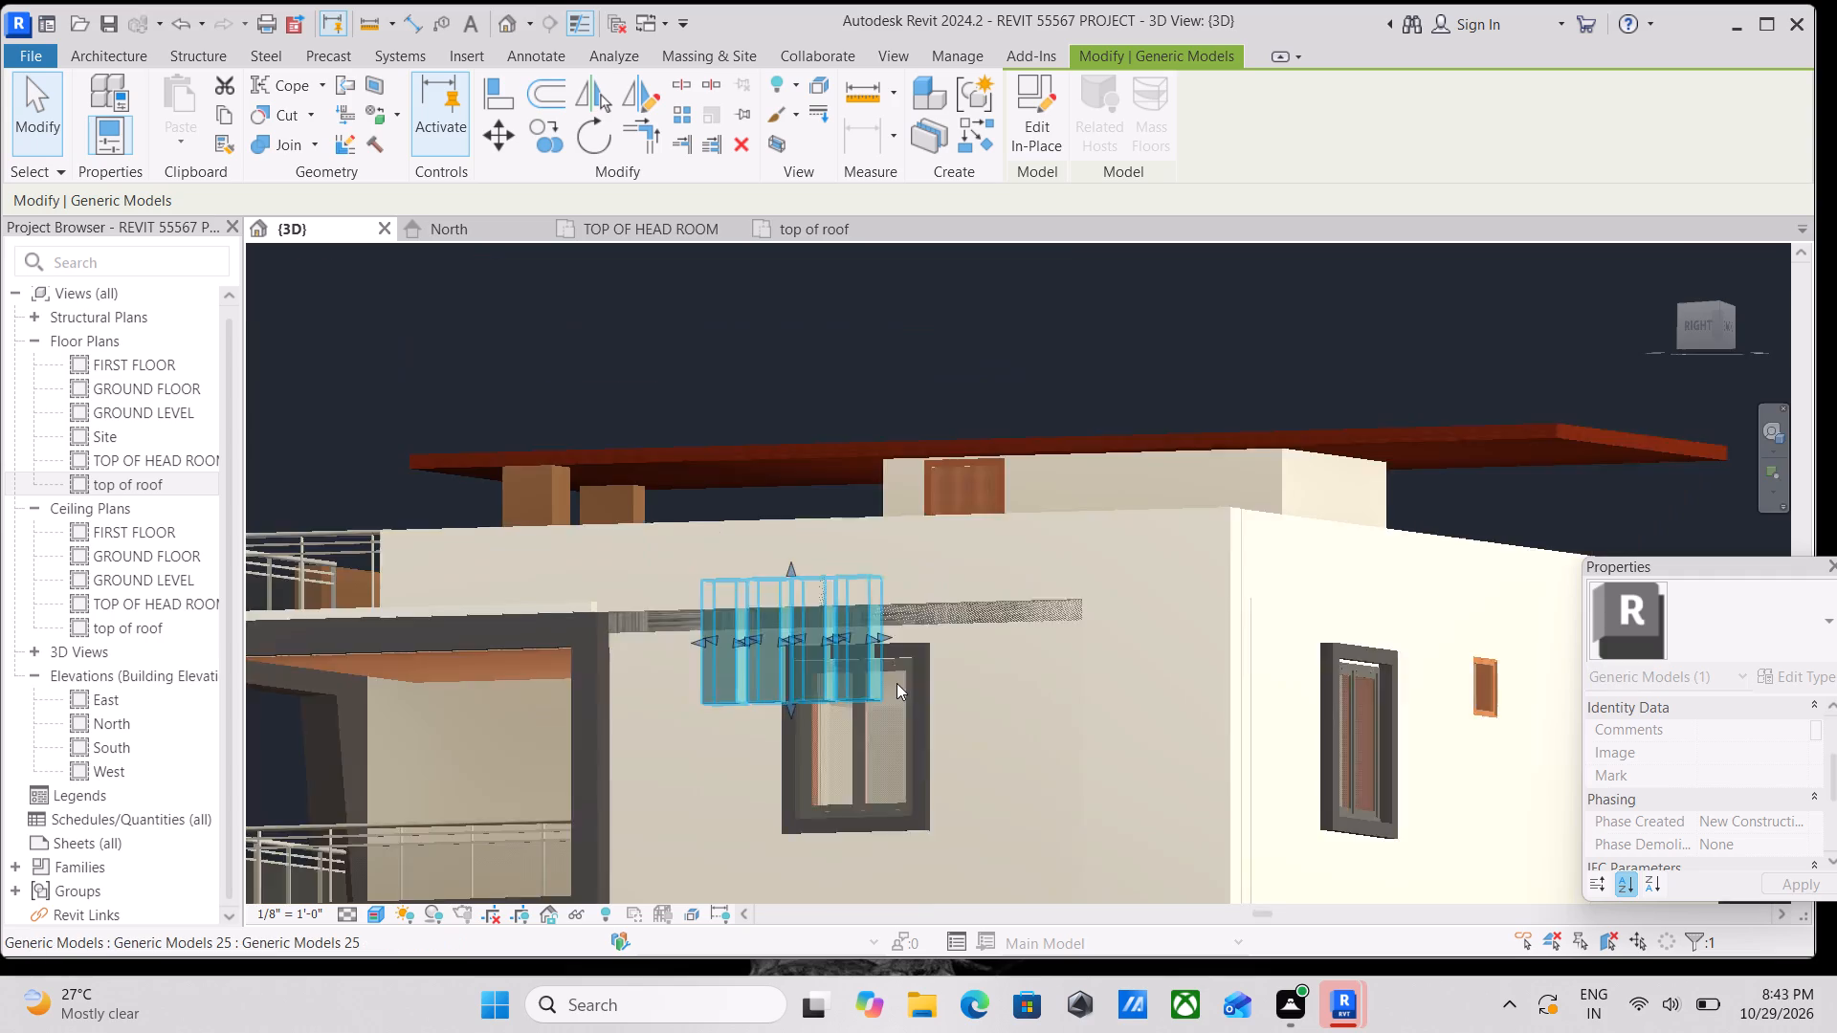
scroll(896, 683, "down", 2)
middle_click_drag(905, 671, 1042, 524)
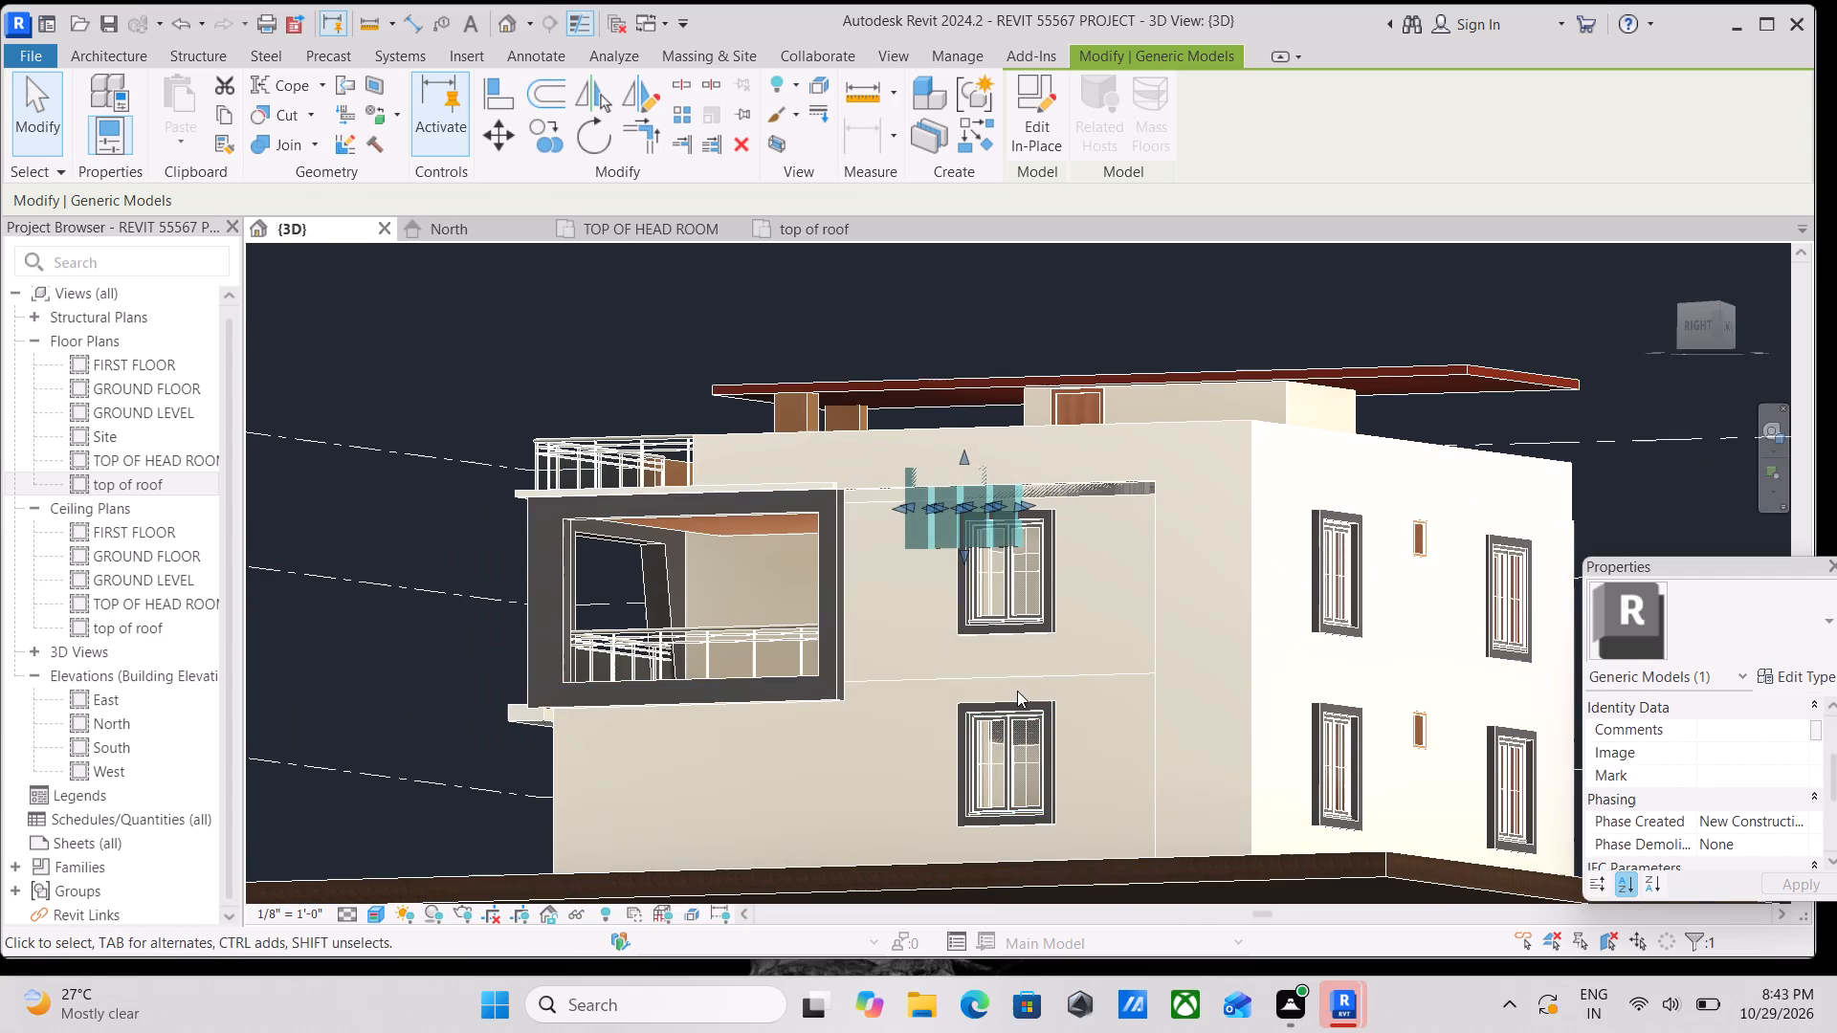
Stretch the lower face of the four blocks down to the top of the plinth at the wall's base.
middle_click_drag(1017, 690, 1101, 843, "shift")
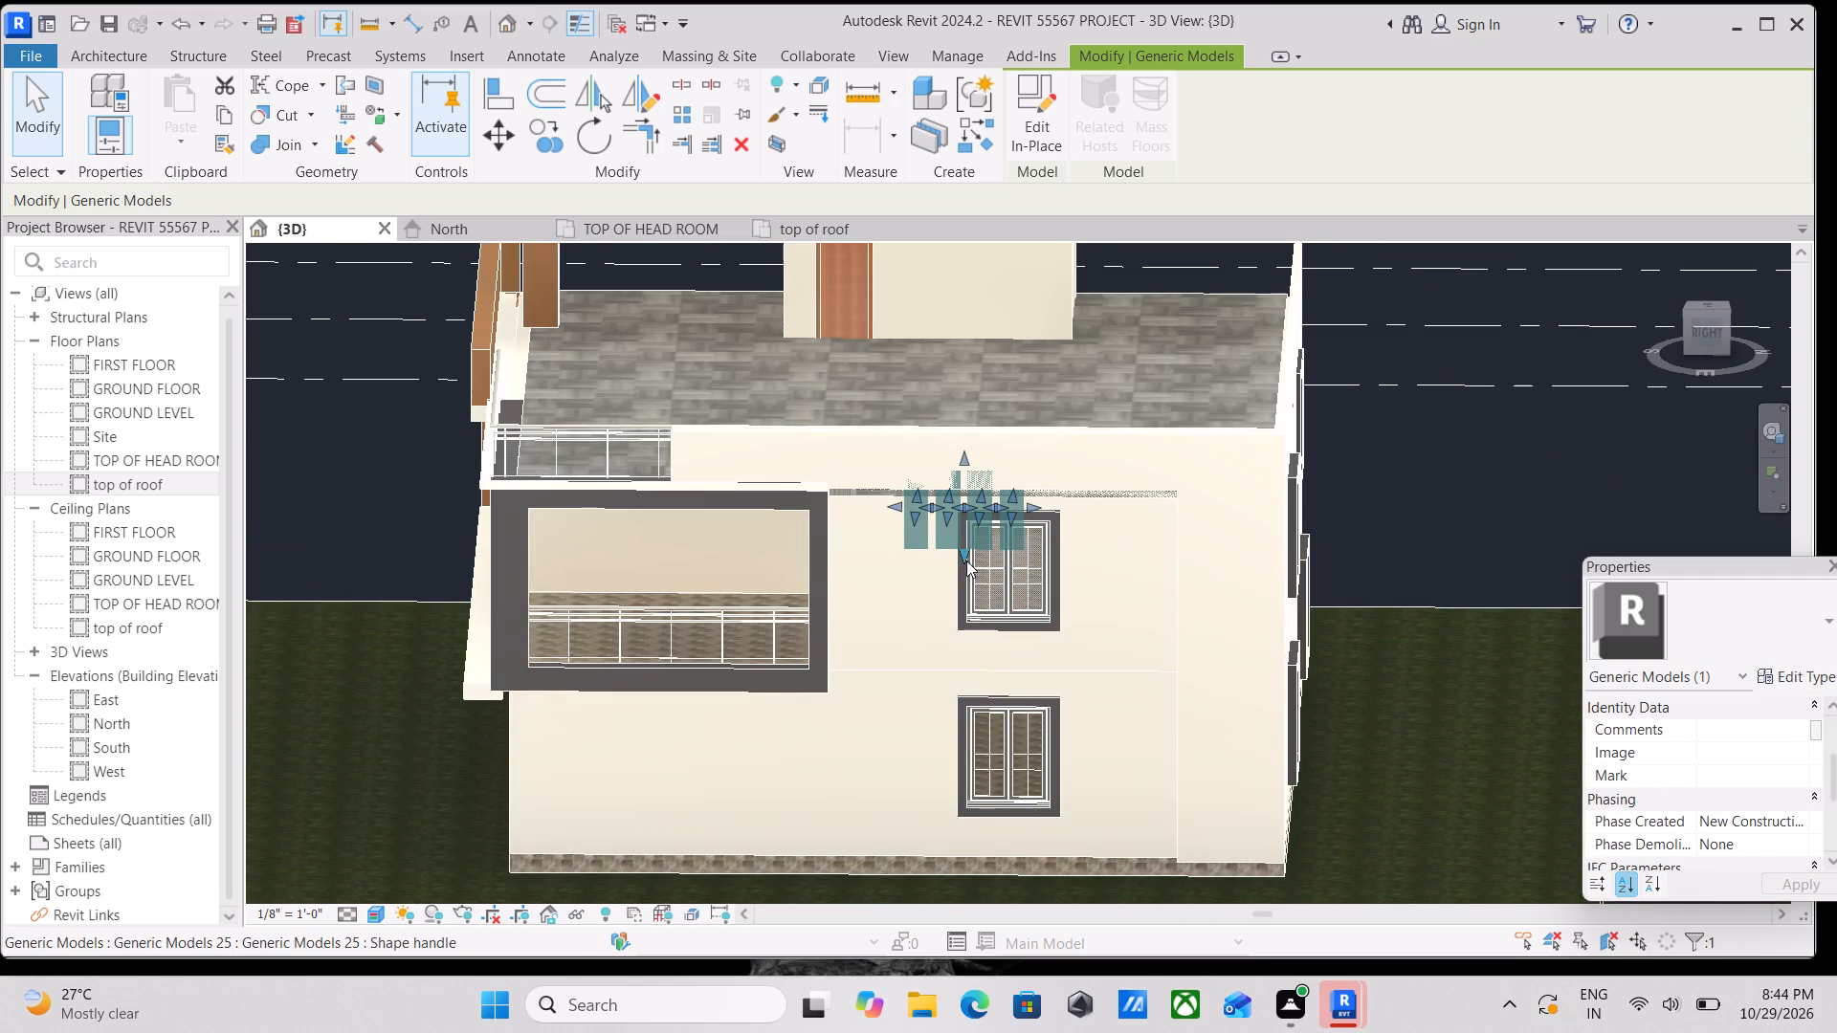
left_click_drag(966, 560, 996, 847)
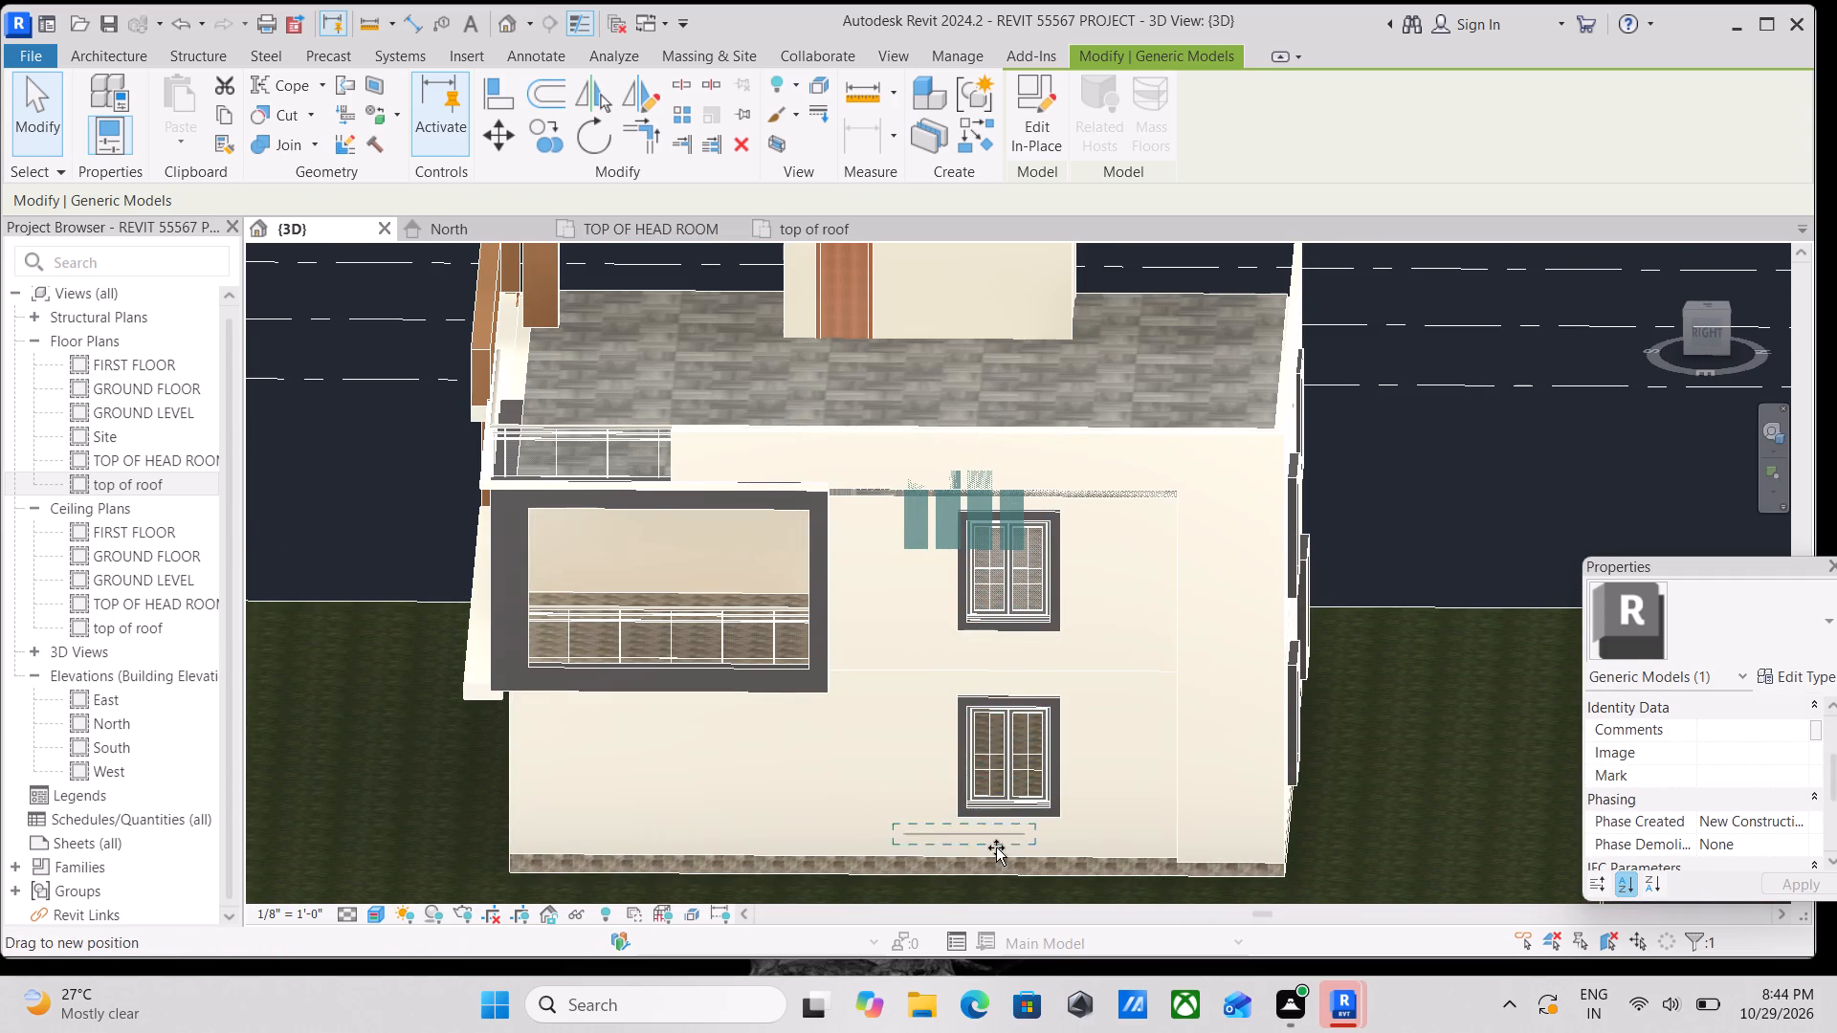
left_click_drag(996, 847, 993, 856)
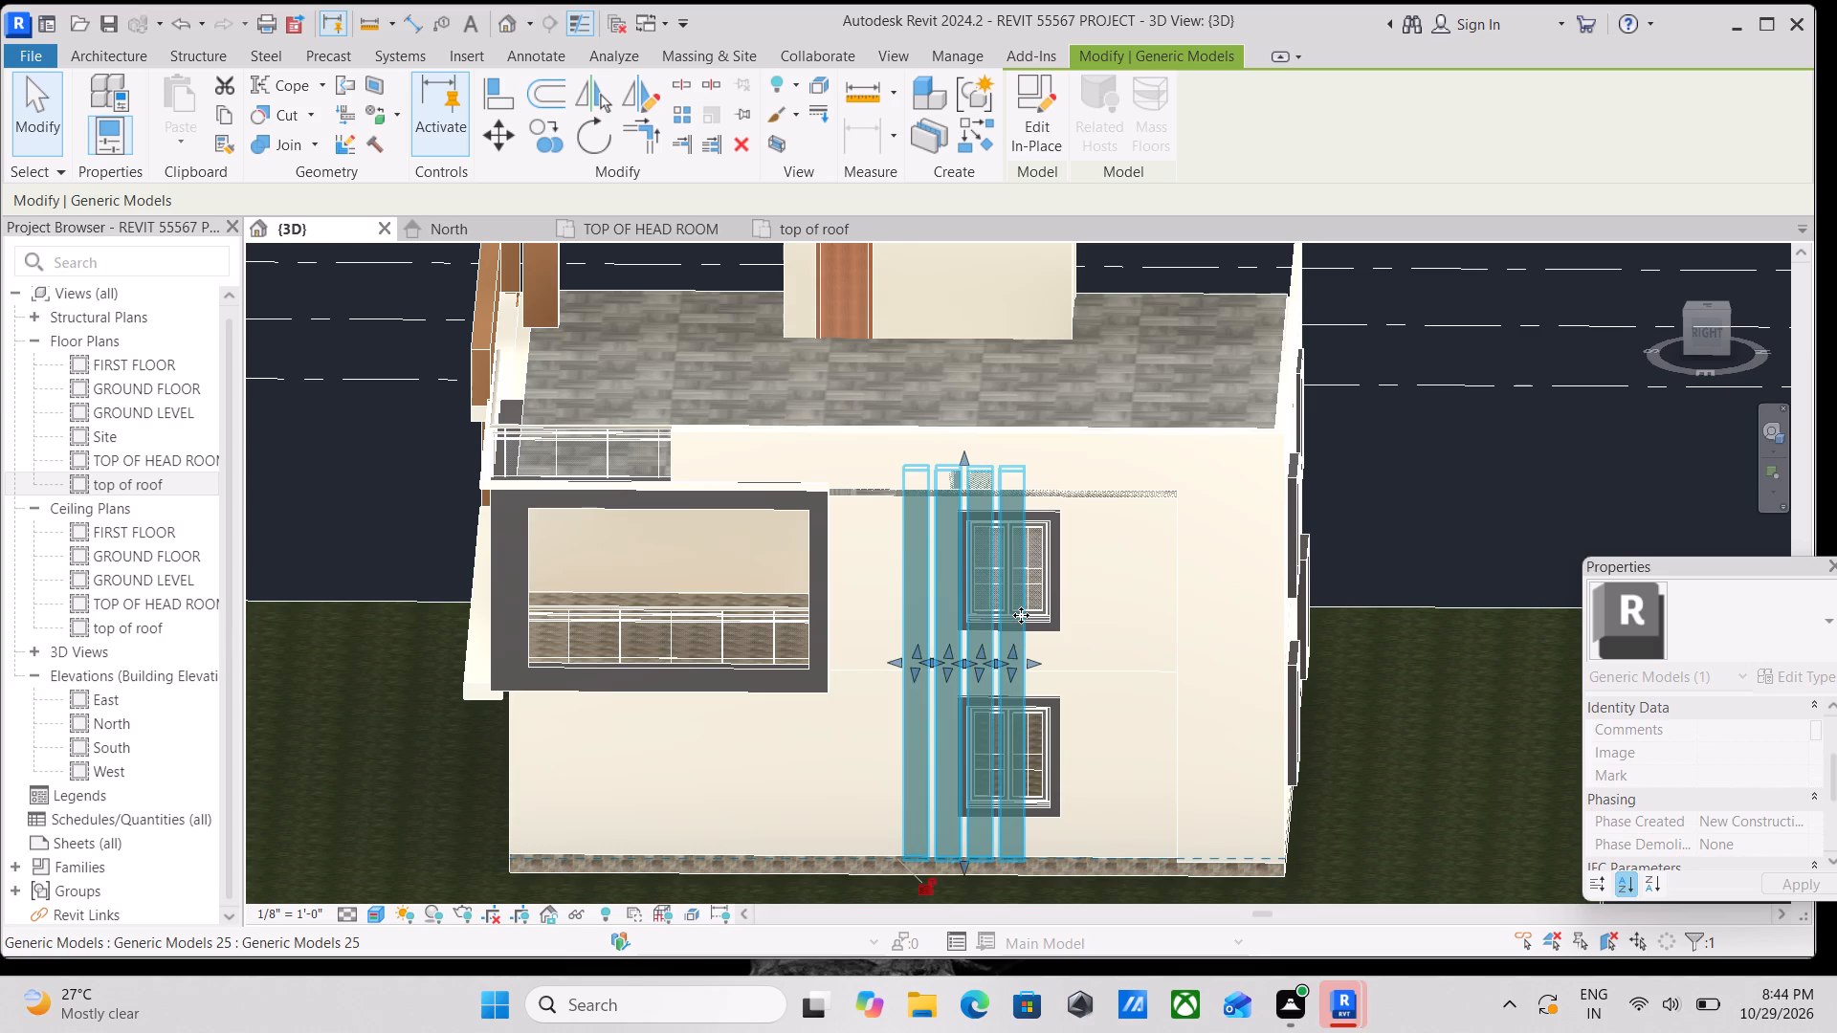
key("Escape")
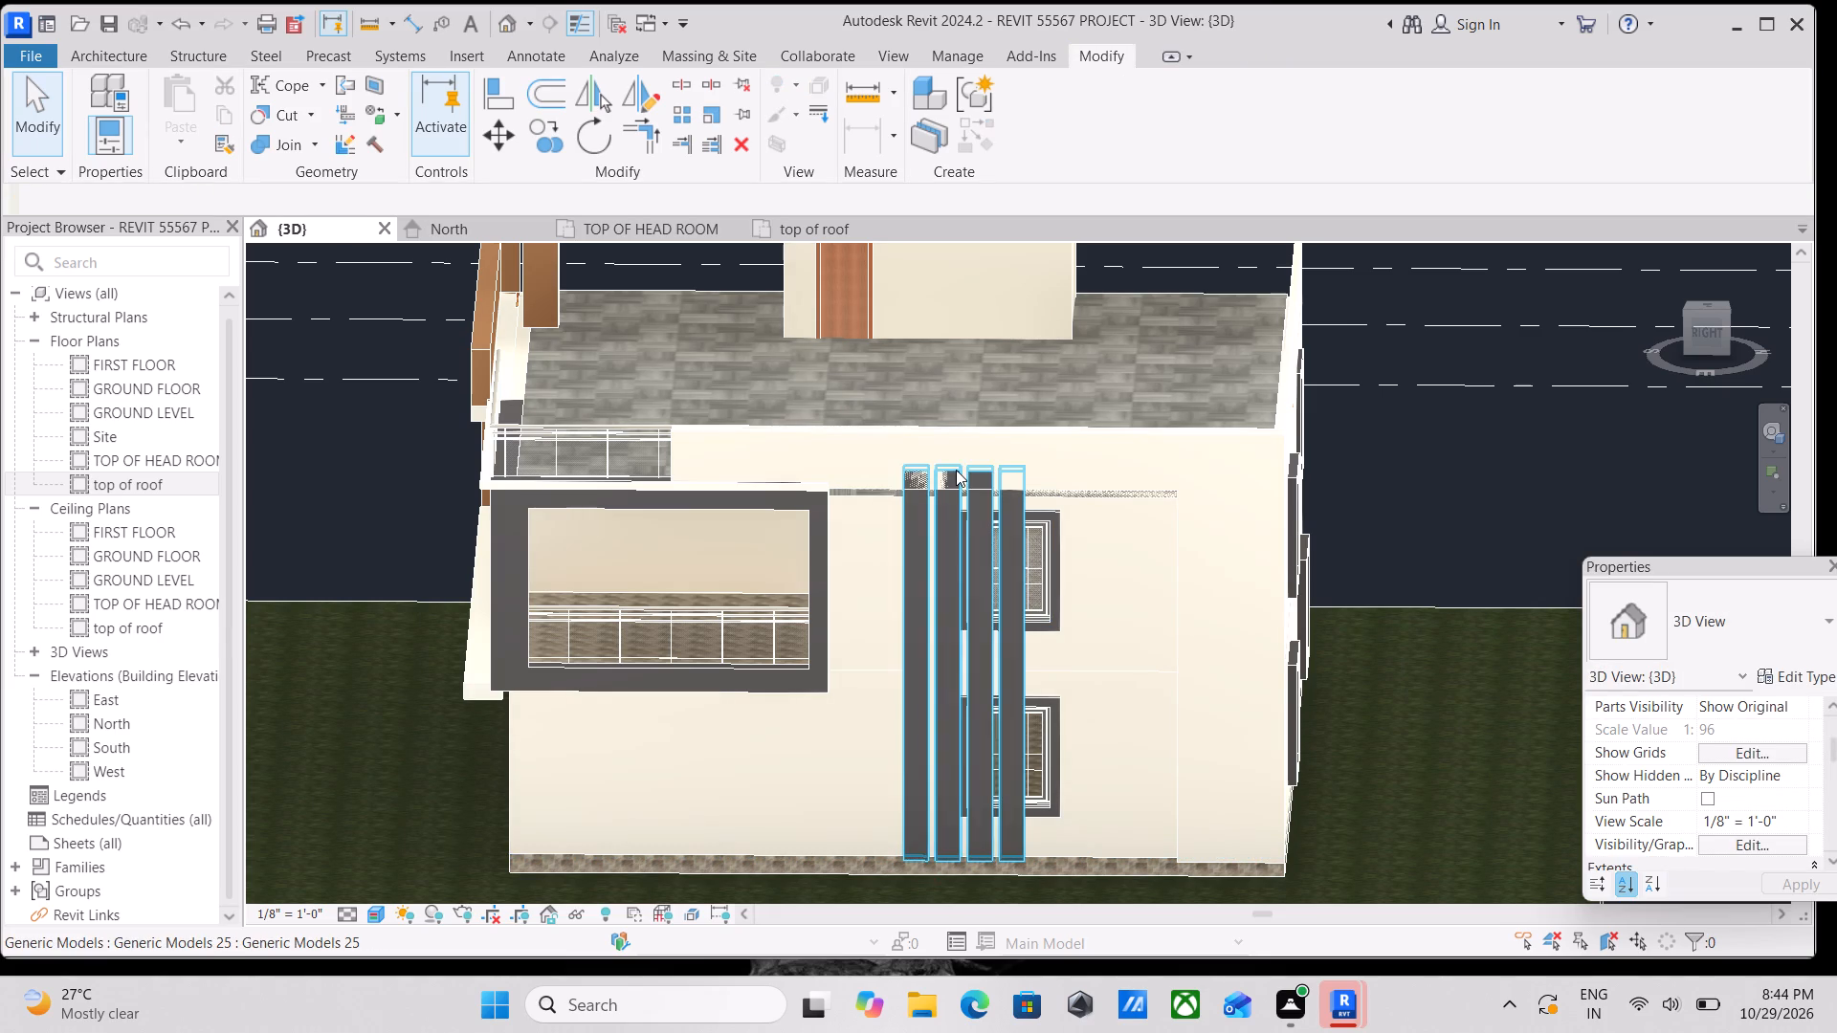
Lower the top face of the four vertical strips to just beneath the parapet strip.
left_click(956, 470)
left_click_drag(961, 452, 965, 500)
key("Escape")
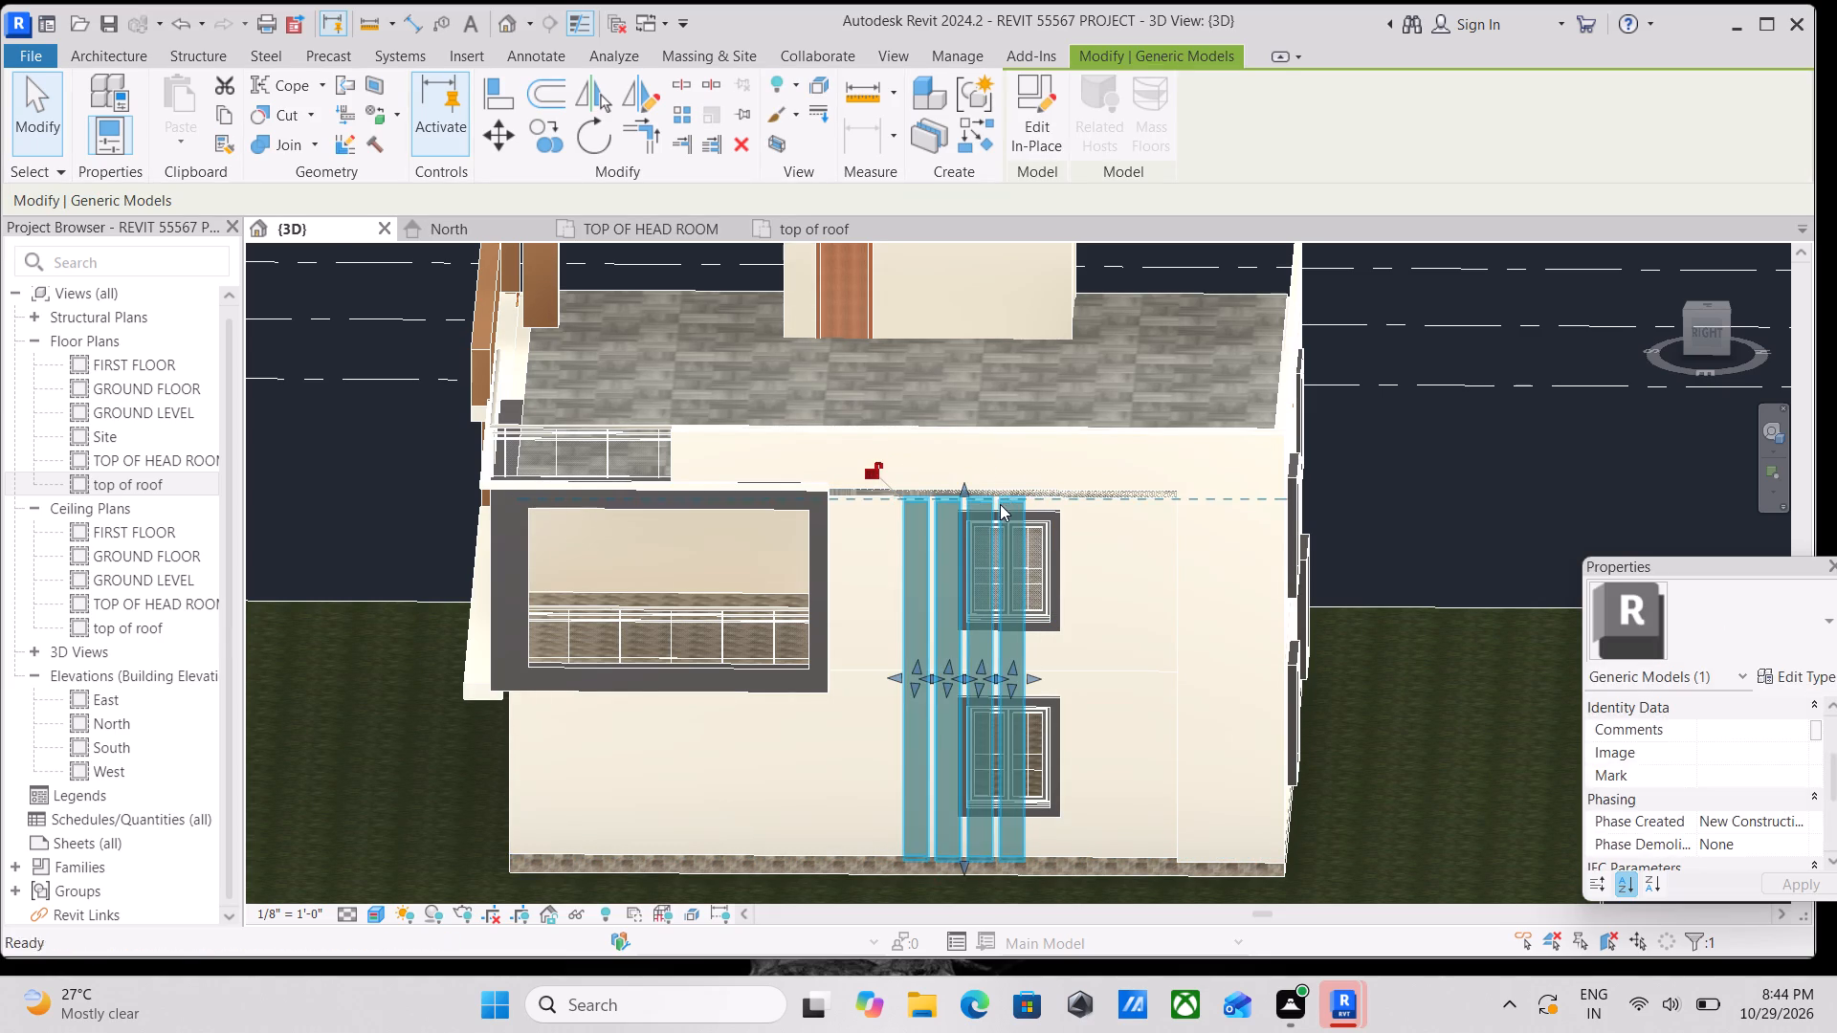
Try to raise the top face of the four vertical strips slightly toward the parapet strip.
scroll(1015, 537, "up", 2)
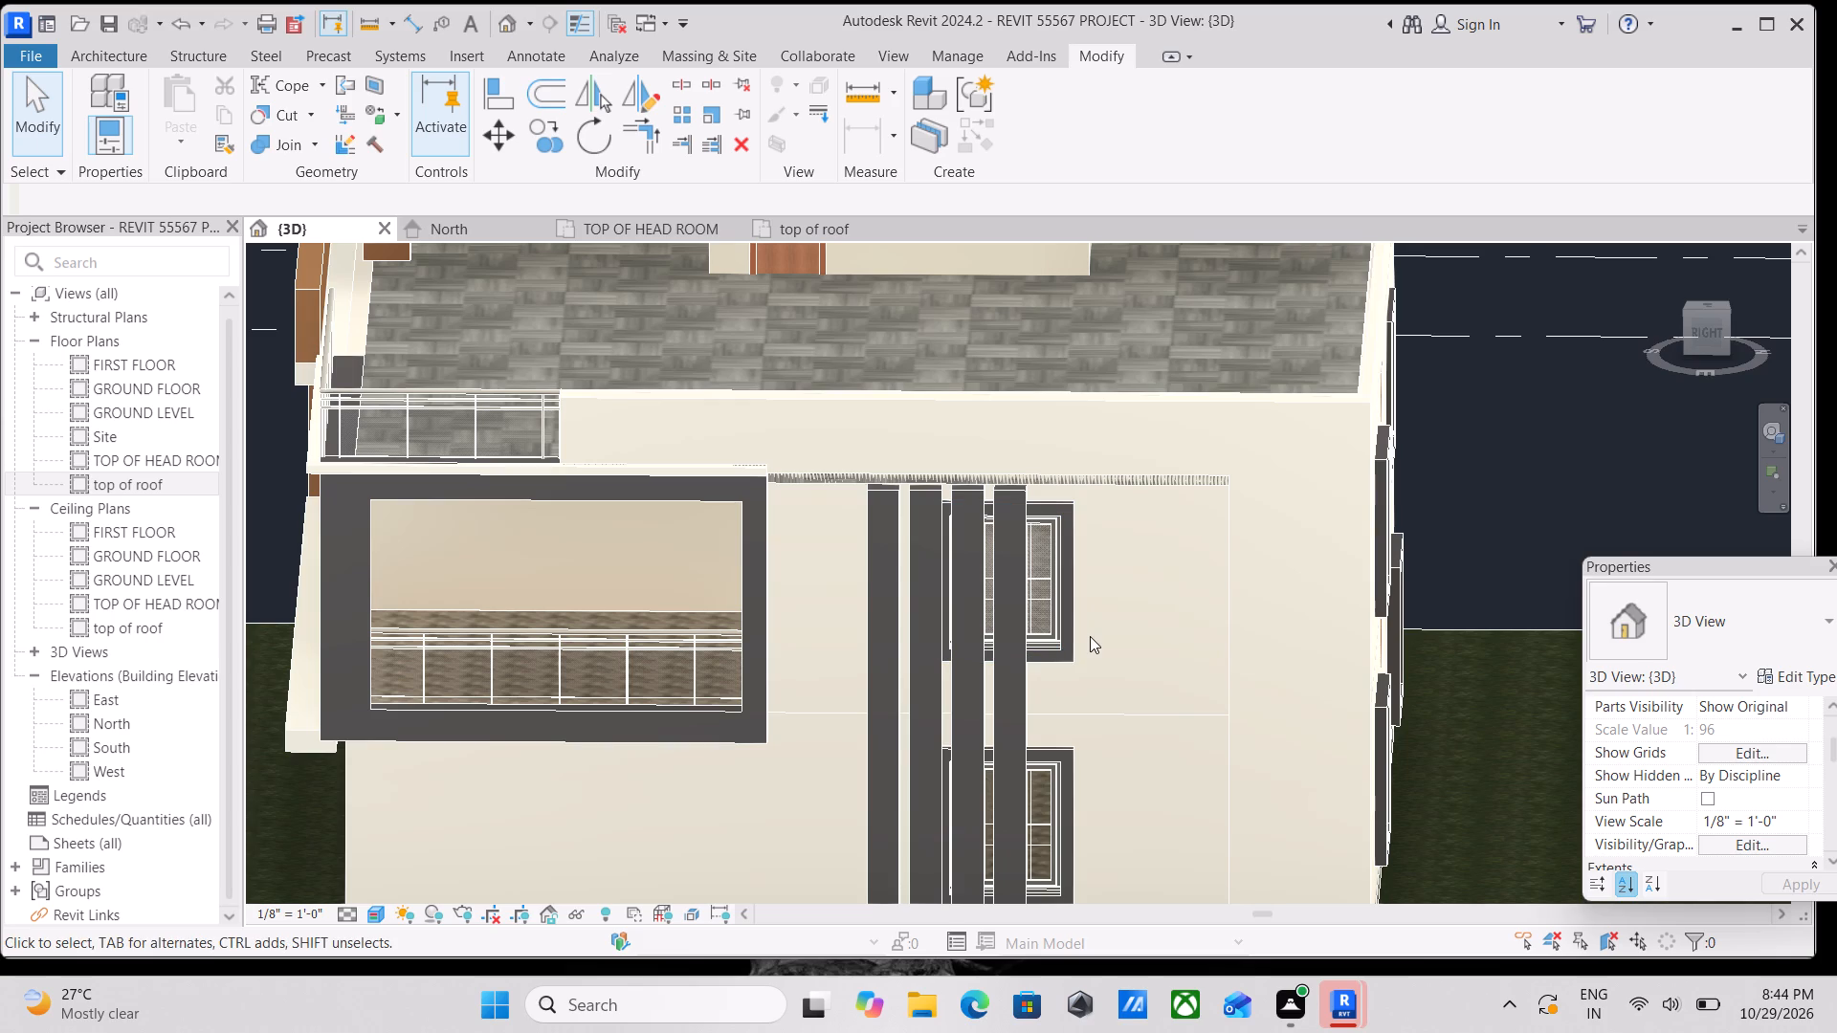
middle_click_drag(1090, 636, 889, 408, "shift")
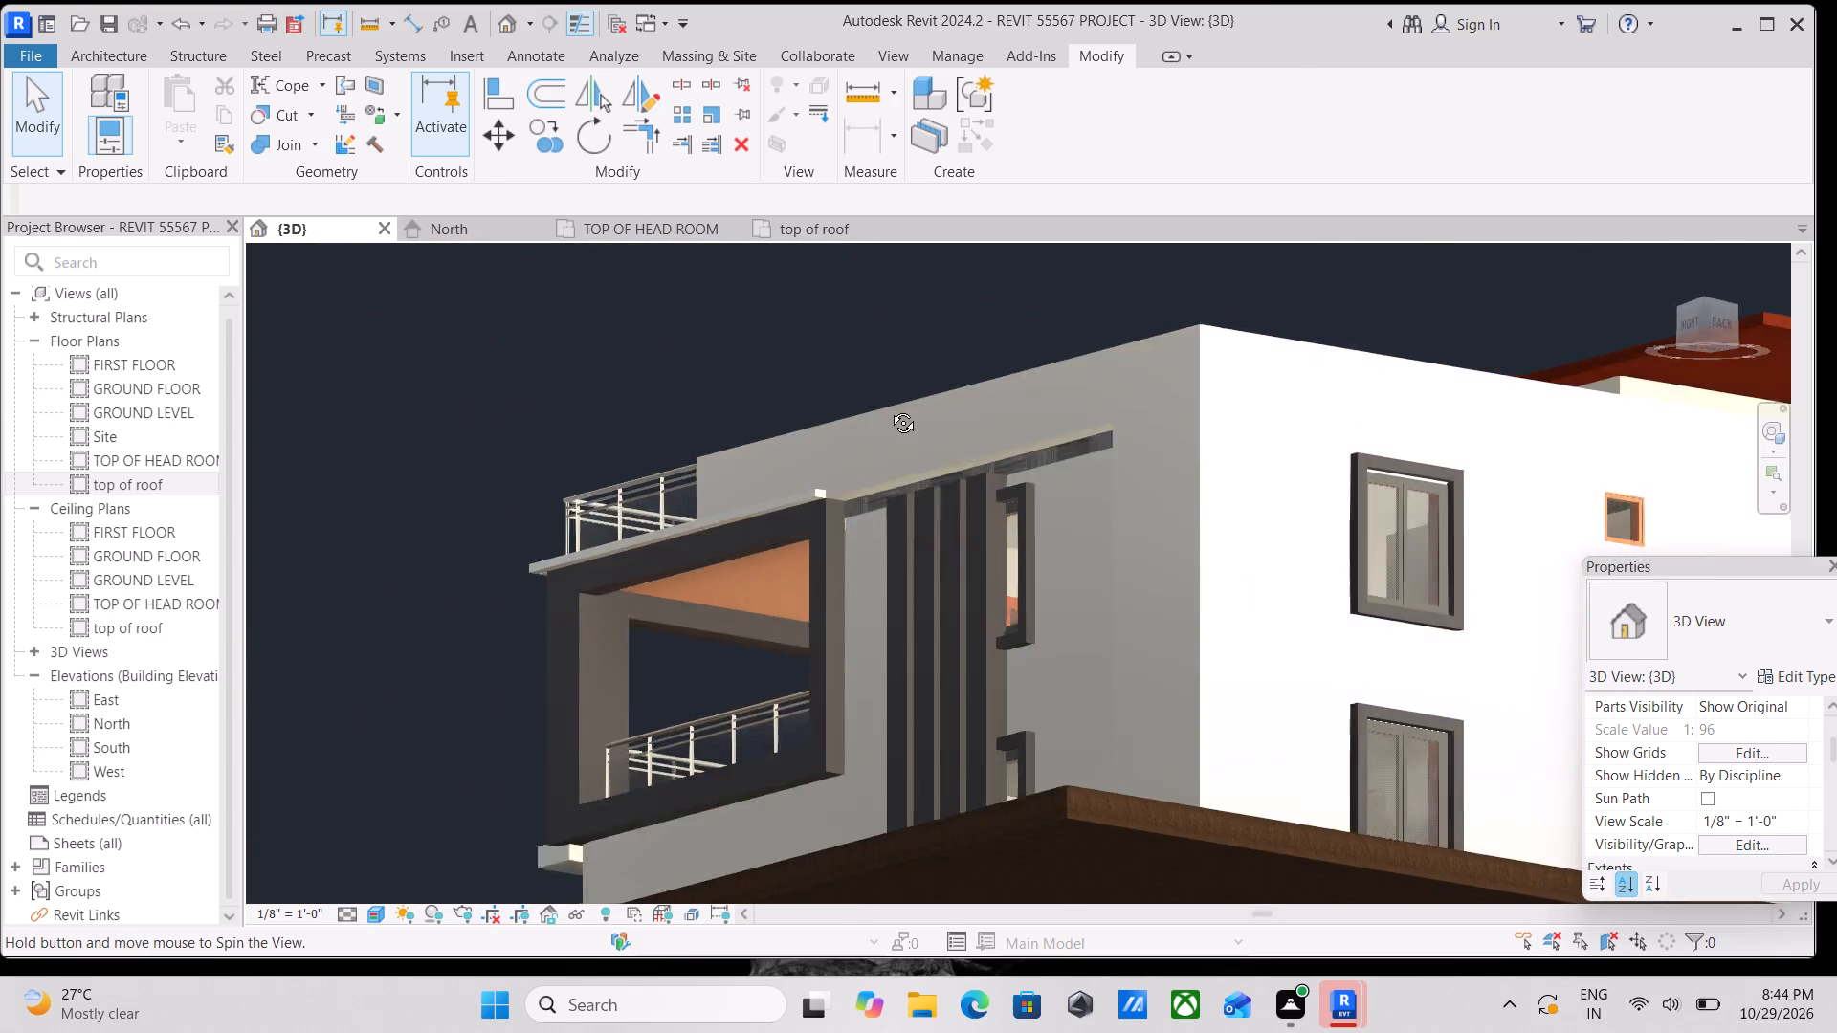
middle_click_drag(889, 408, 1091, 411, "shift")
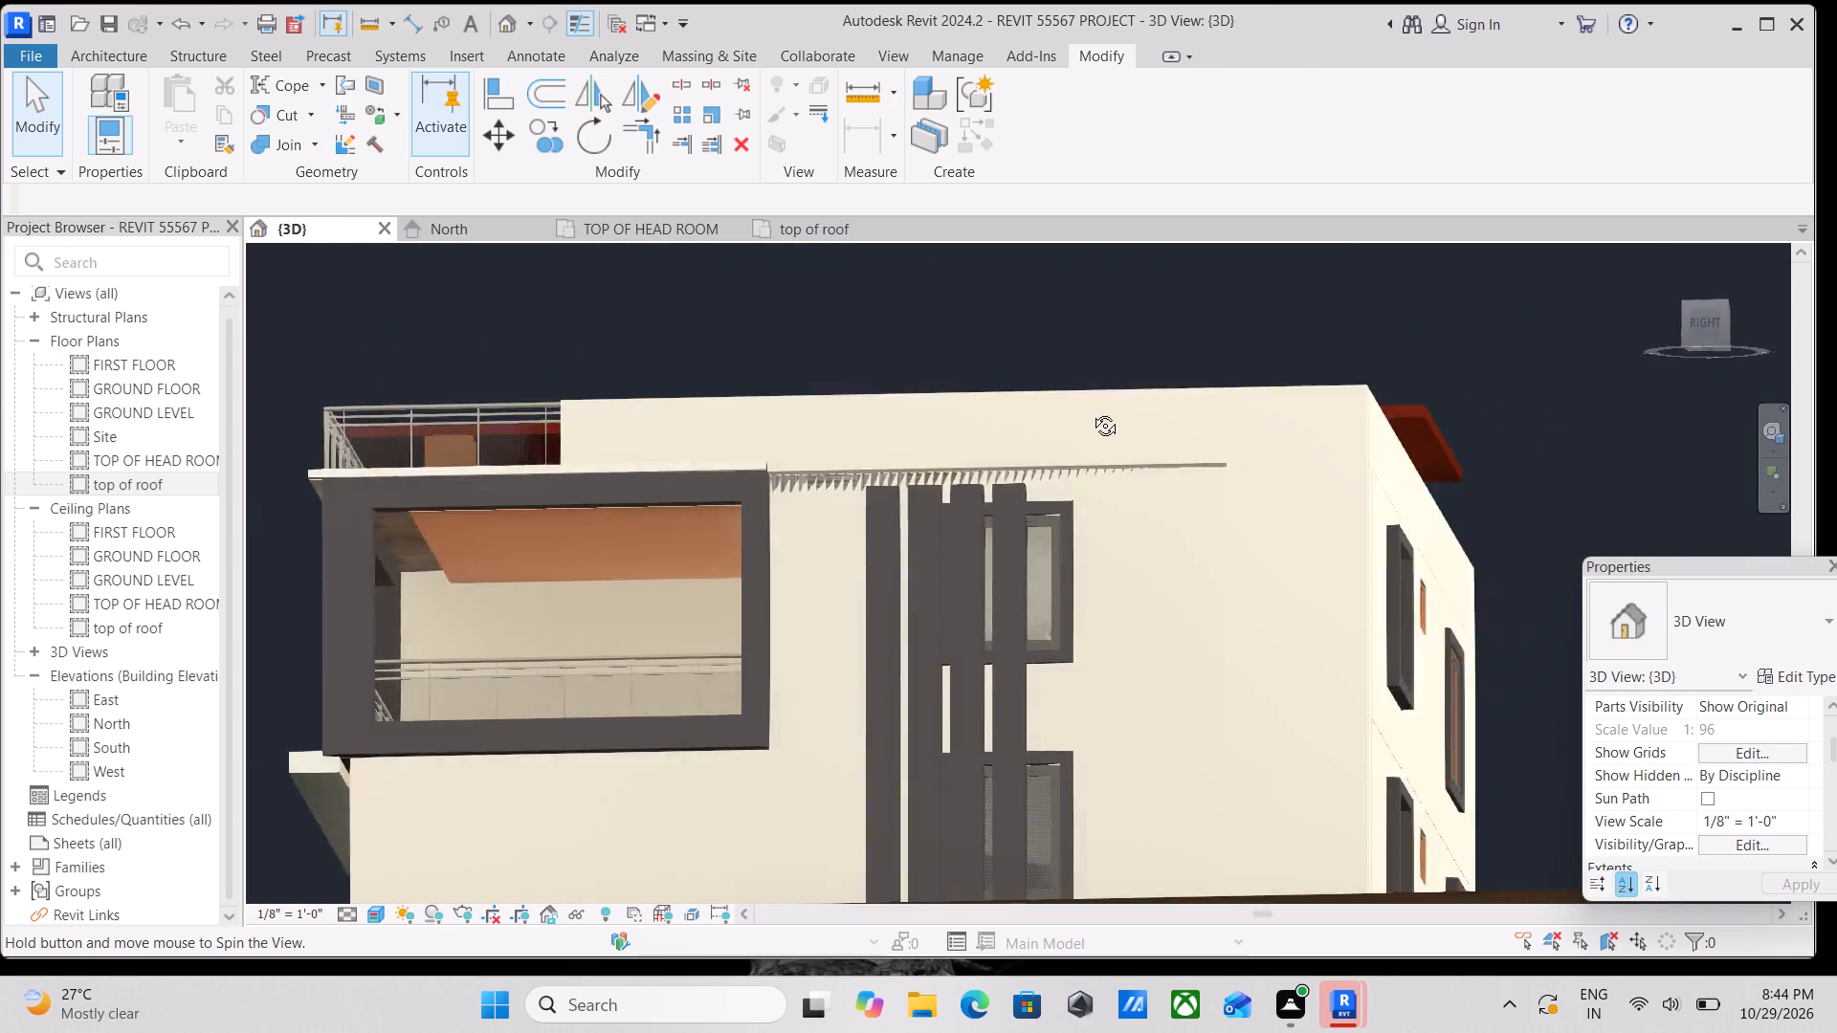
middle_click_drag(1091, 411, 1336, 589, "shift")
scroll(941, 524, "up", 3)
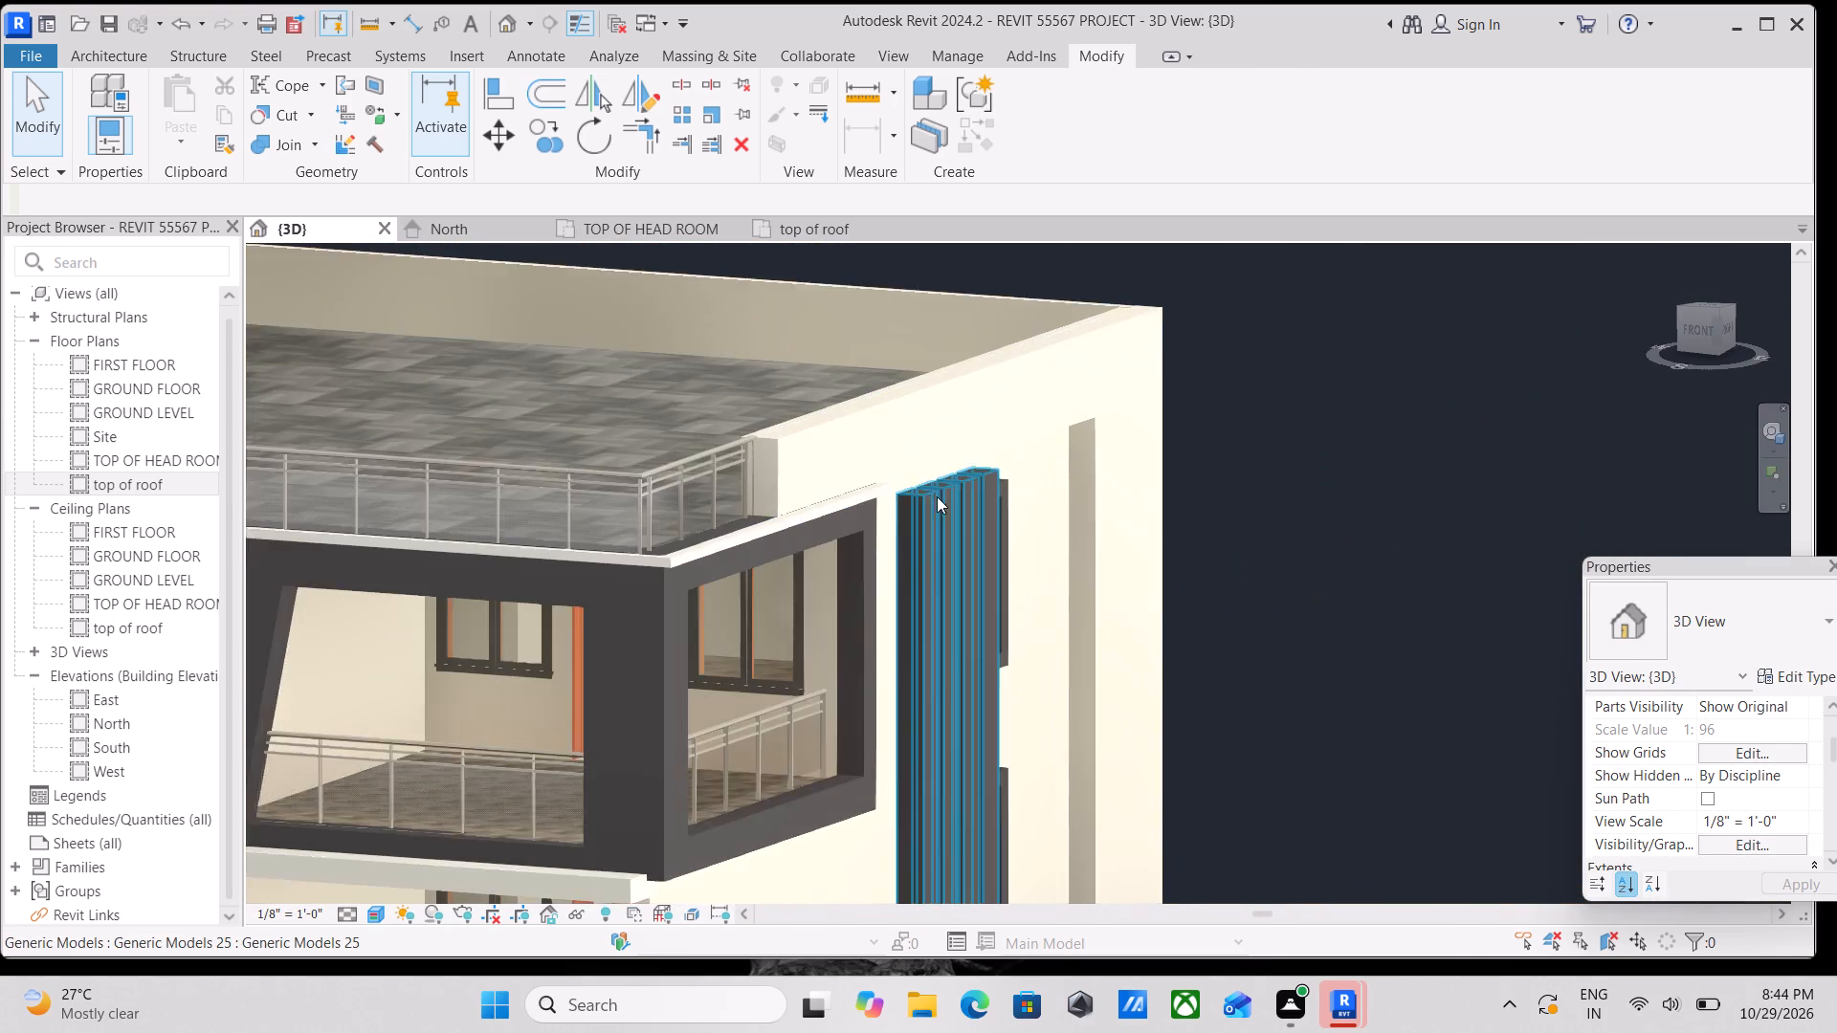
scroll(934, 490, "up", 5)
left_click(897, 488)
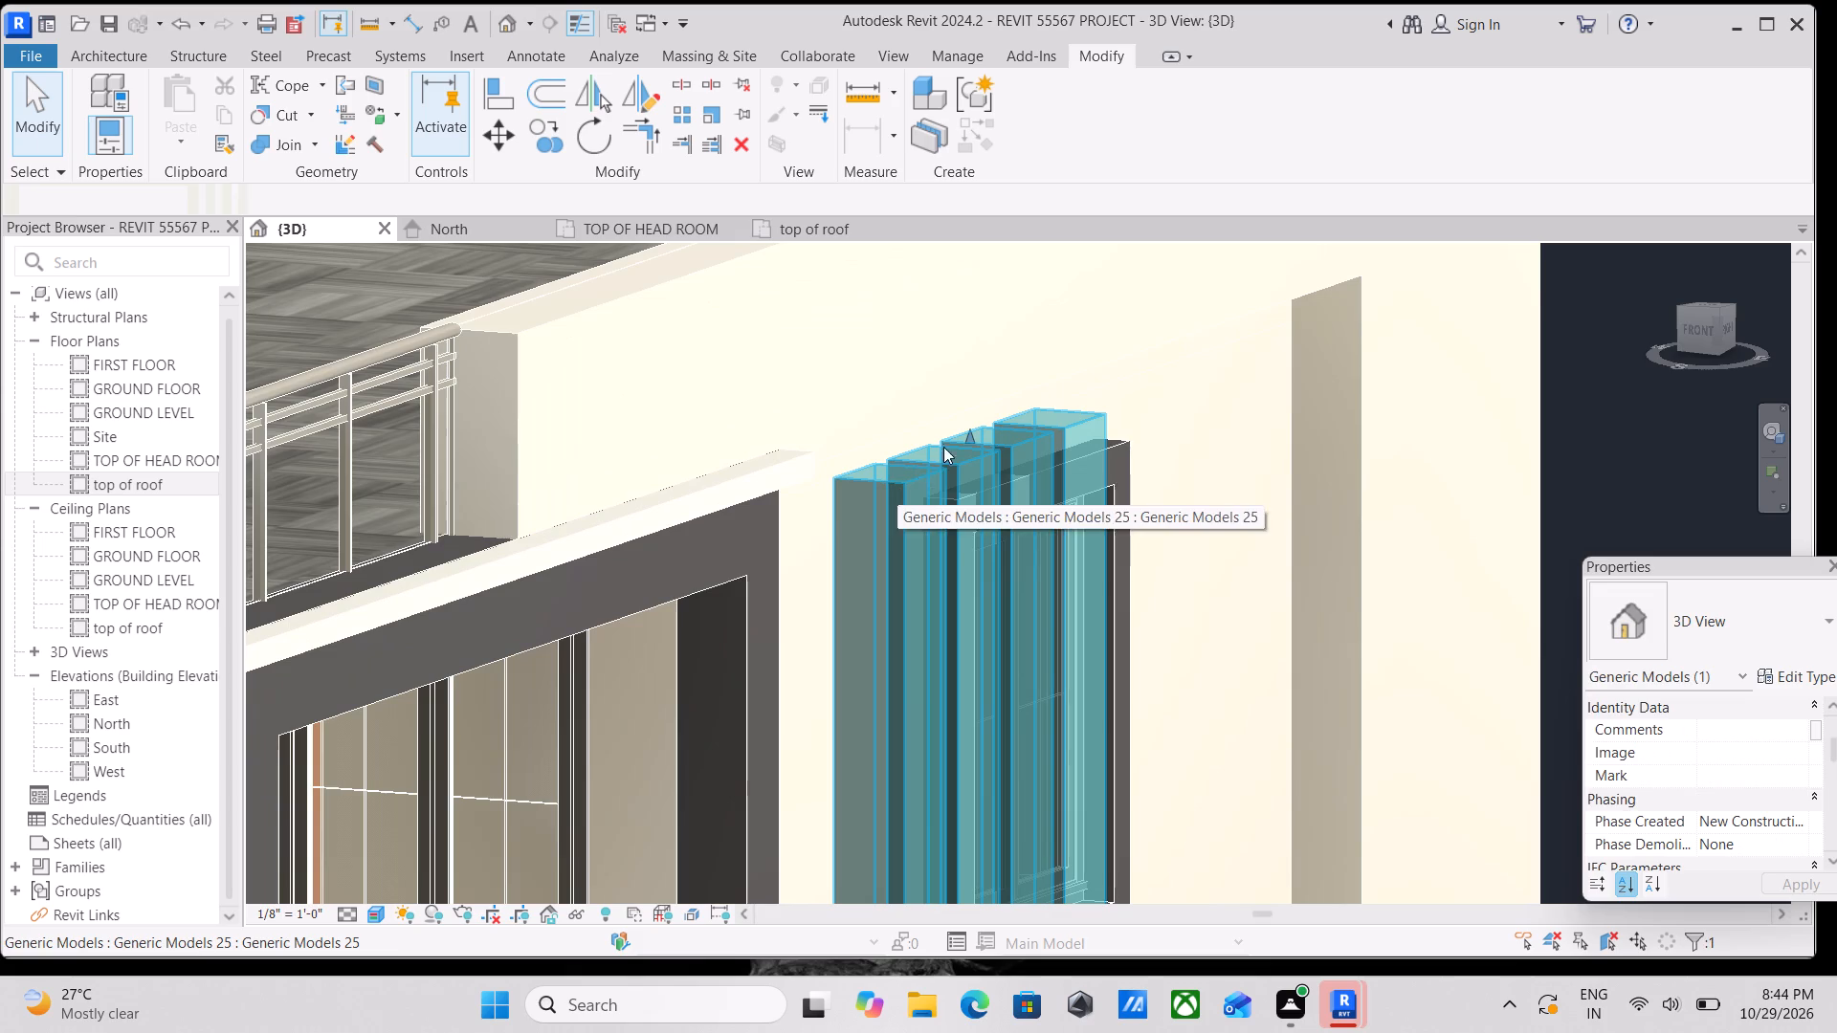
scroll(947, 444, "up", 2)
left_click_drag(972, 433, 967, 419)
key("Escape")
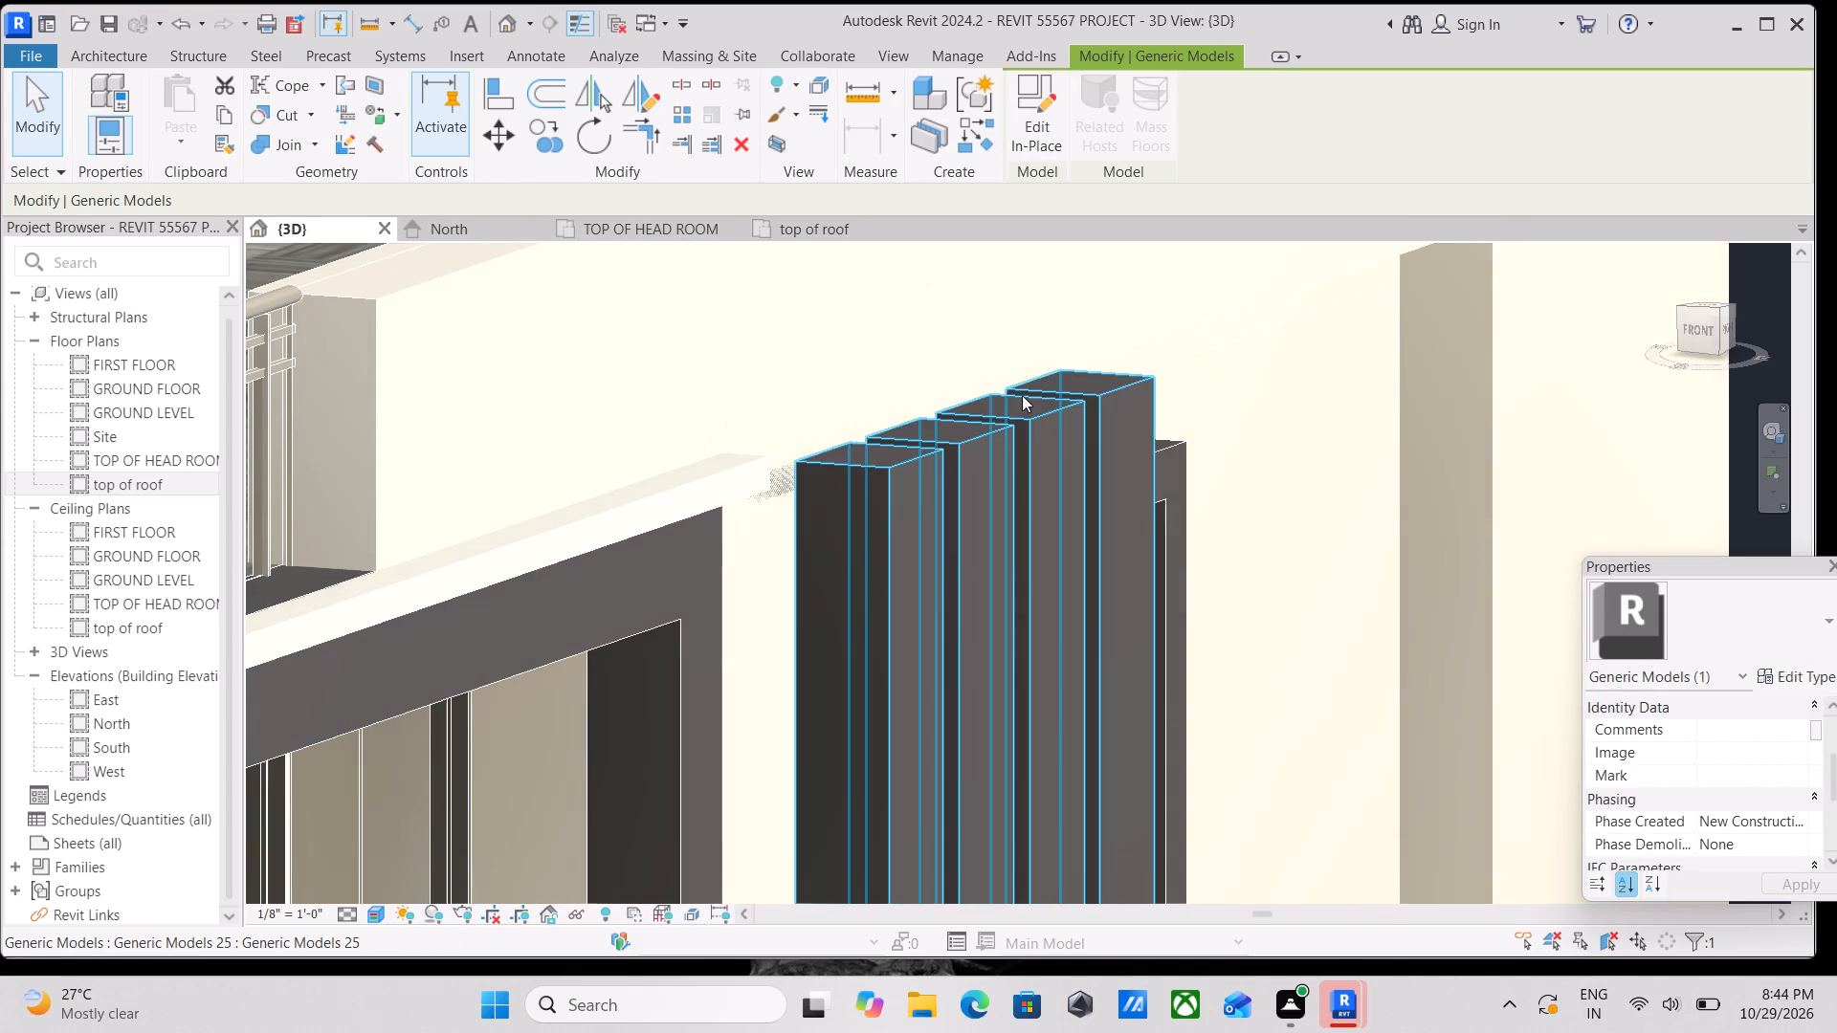
Raise the top face of the four vertical strips to meet the underside of the parapet strip.
scroll(1050, 436, "down", 2)
middle_click_drag(1046, 465, 947, 283, "shift")
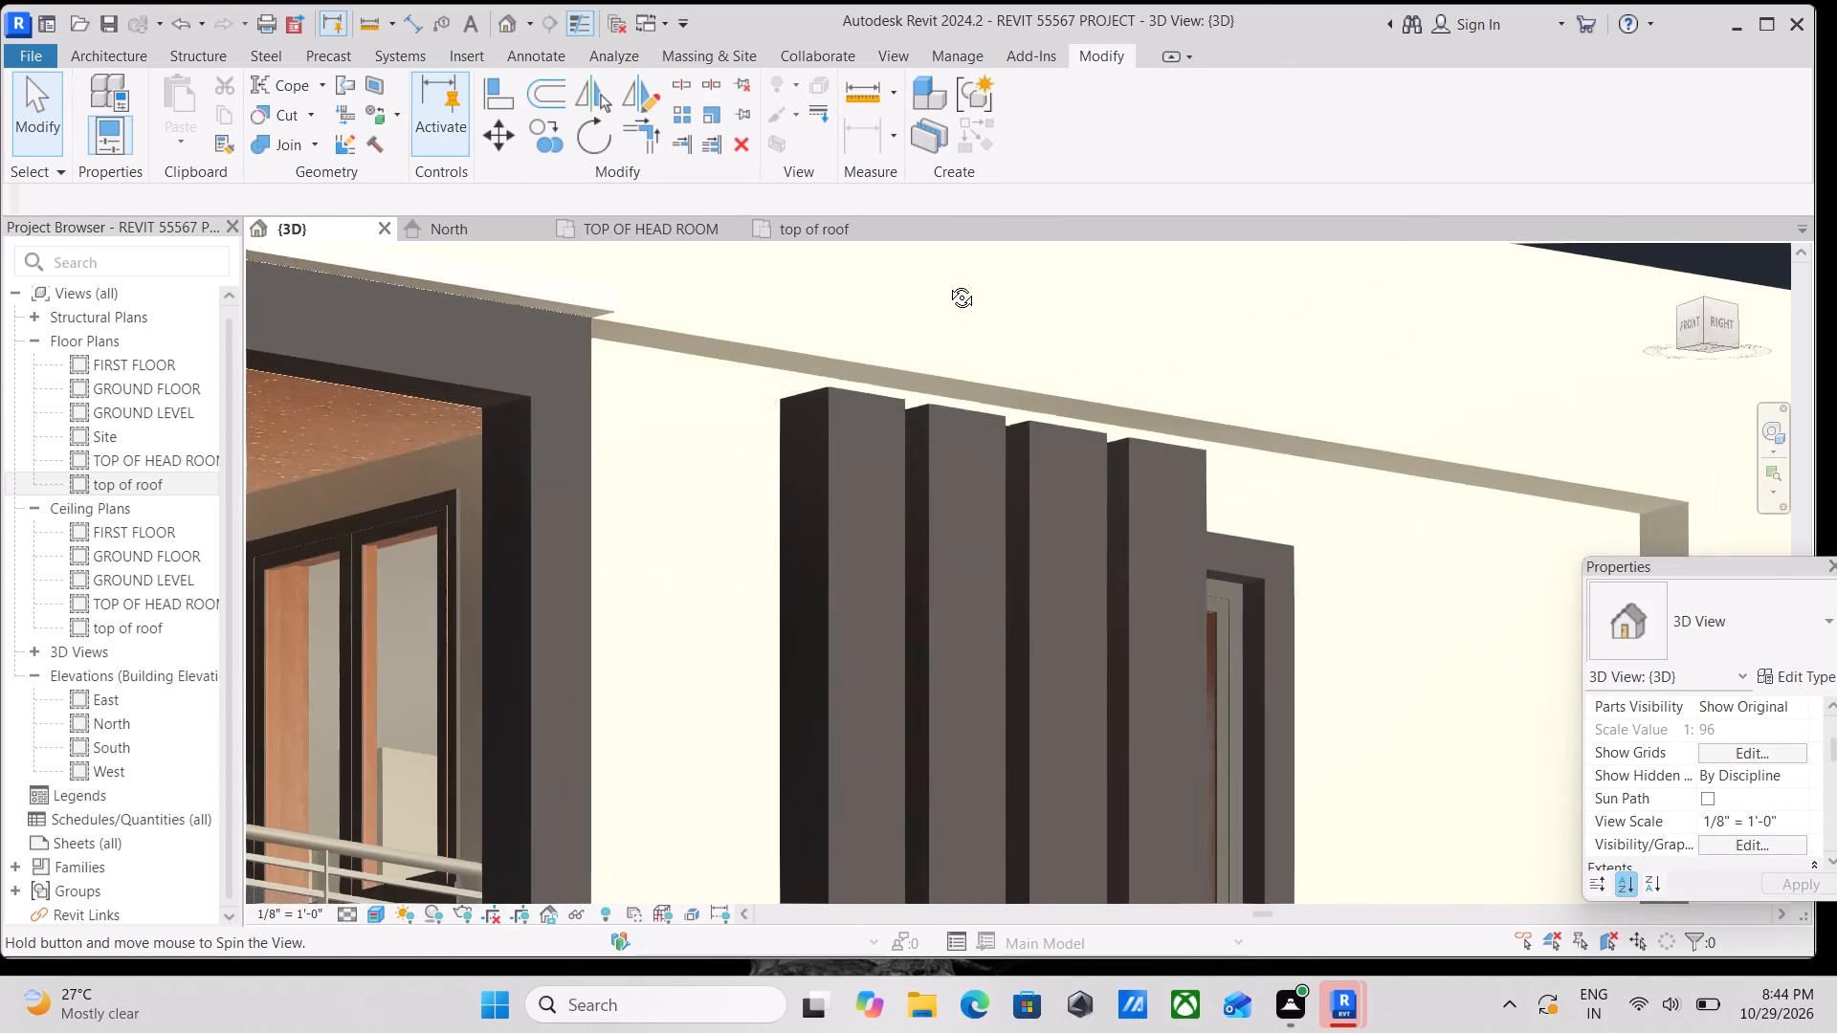
middle_click_drag(947, 283, 874, 285, "shift")
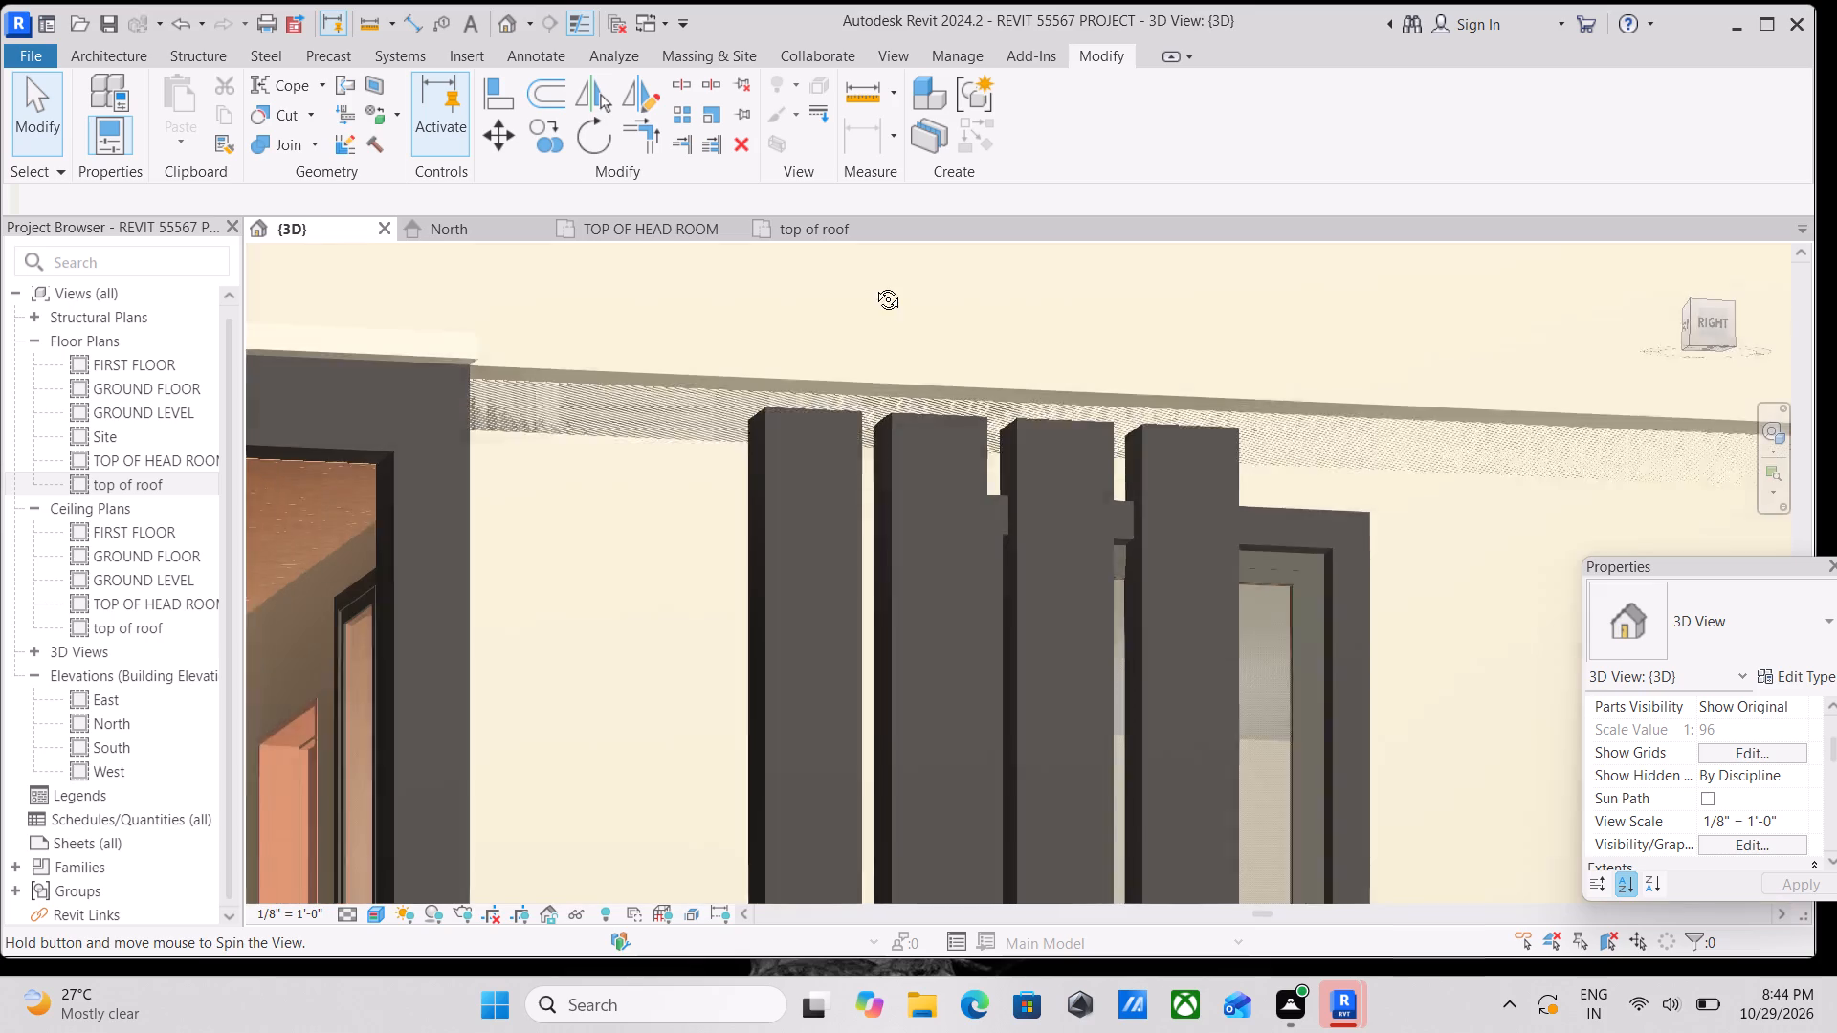
middle_click_drag(874, 285, 891, 273, "shift")
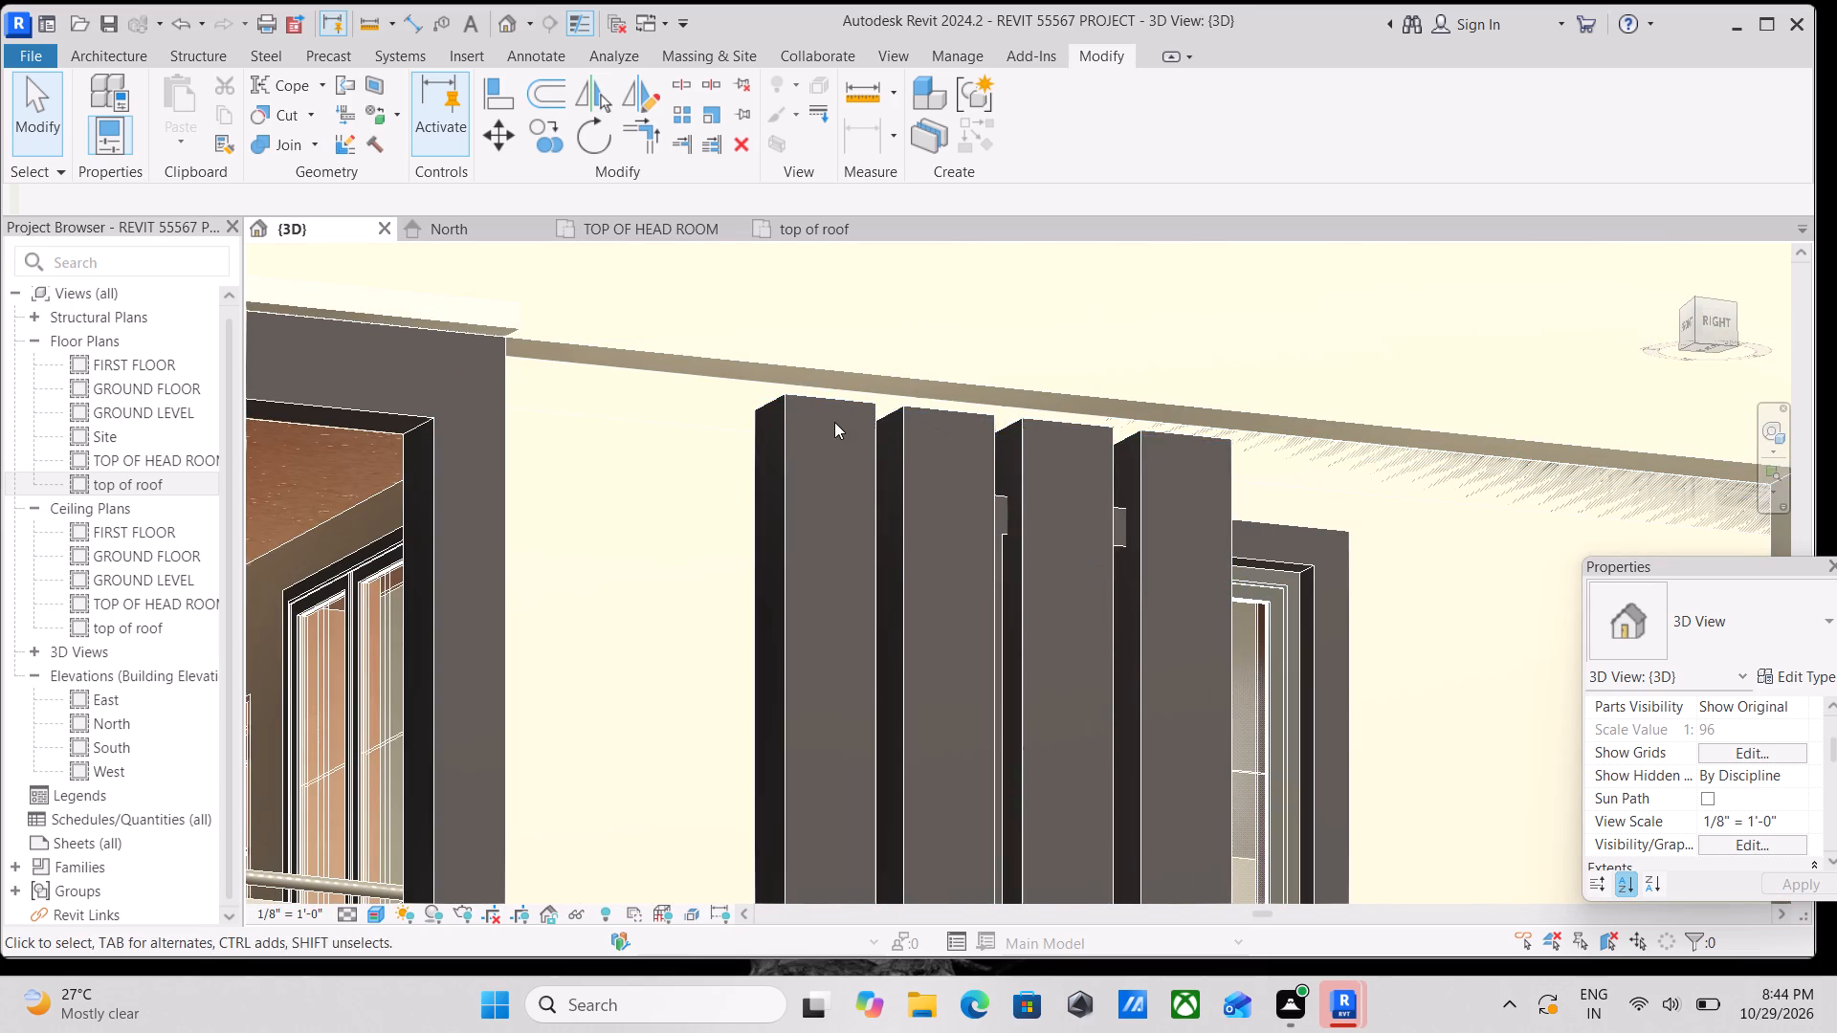
left_click(786, 407)
scroll(932, 397, "up", 6)
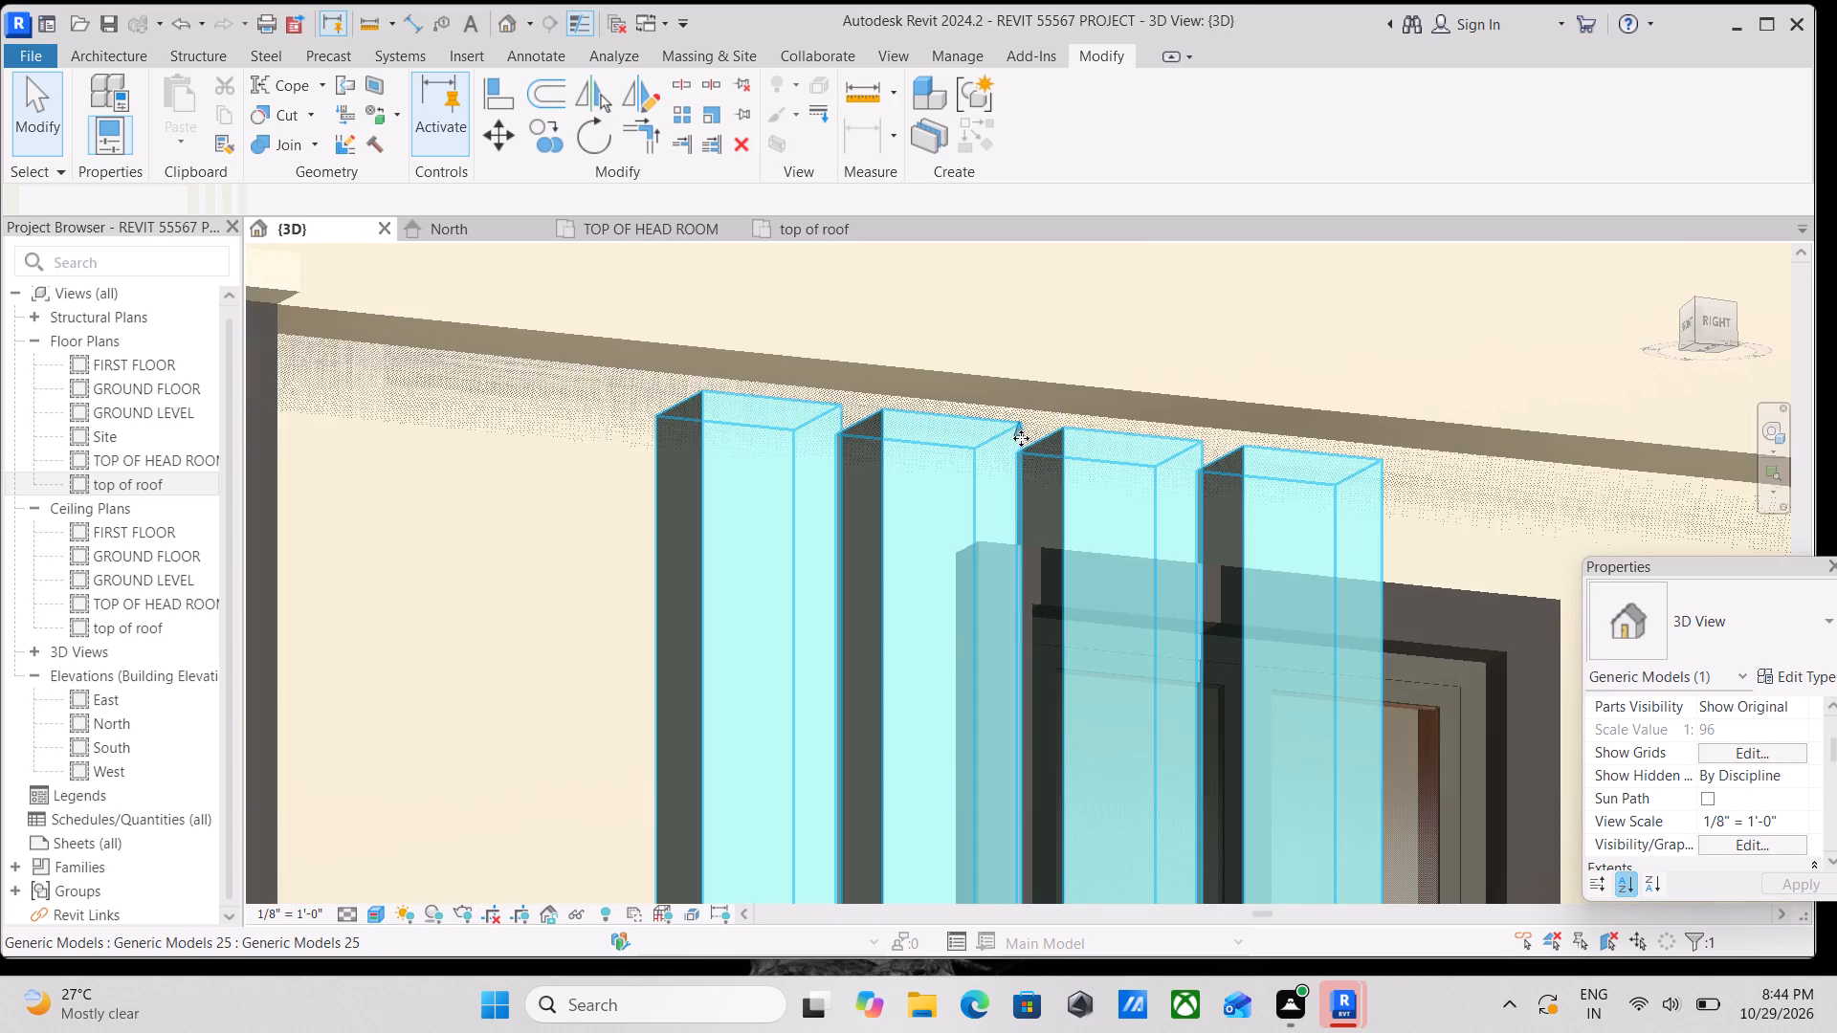
left_click_drag(1022, 437, 1014, 383)
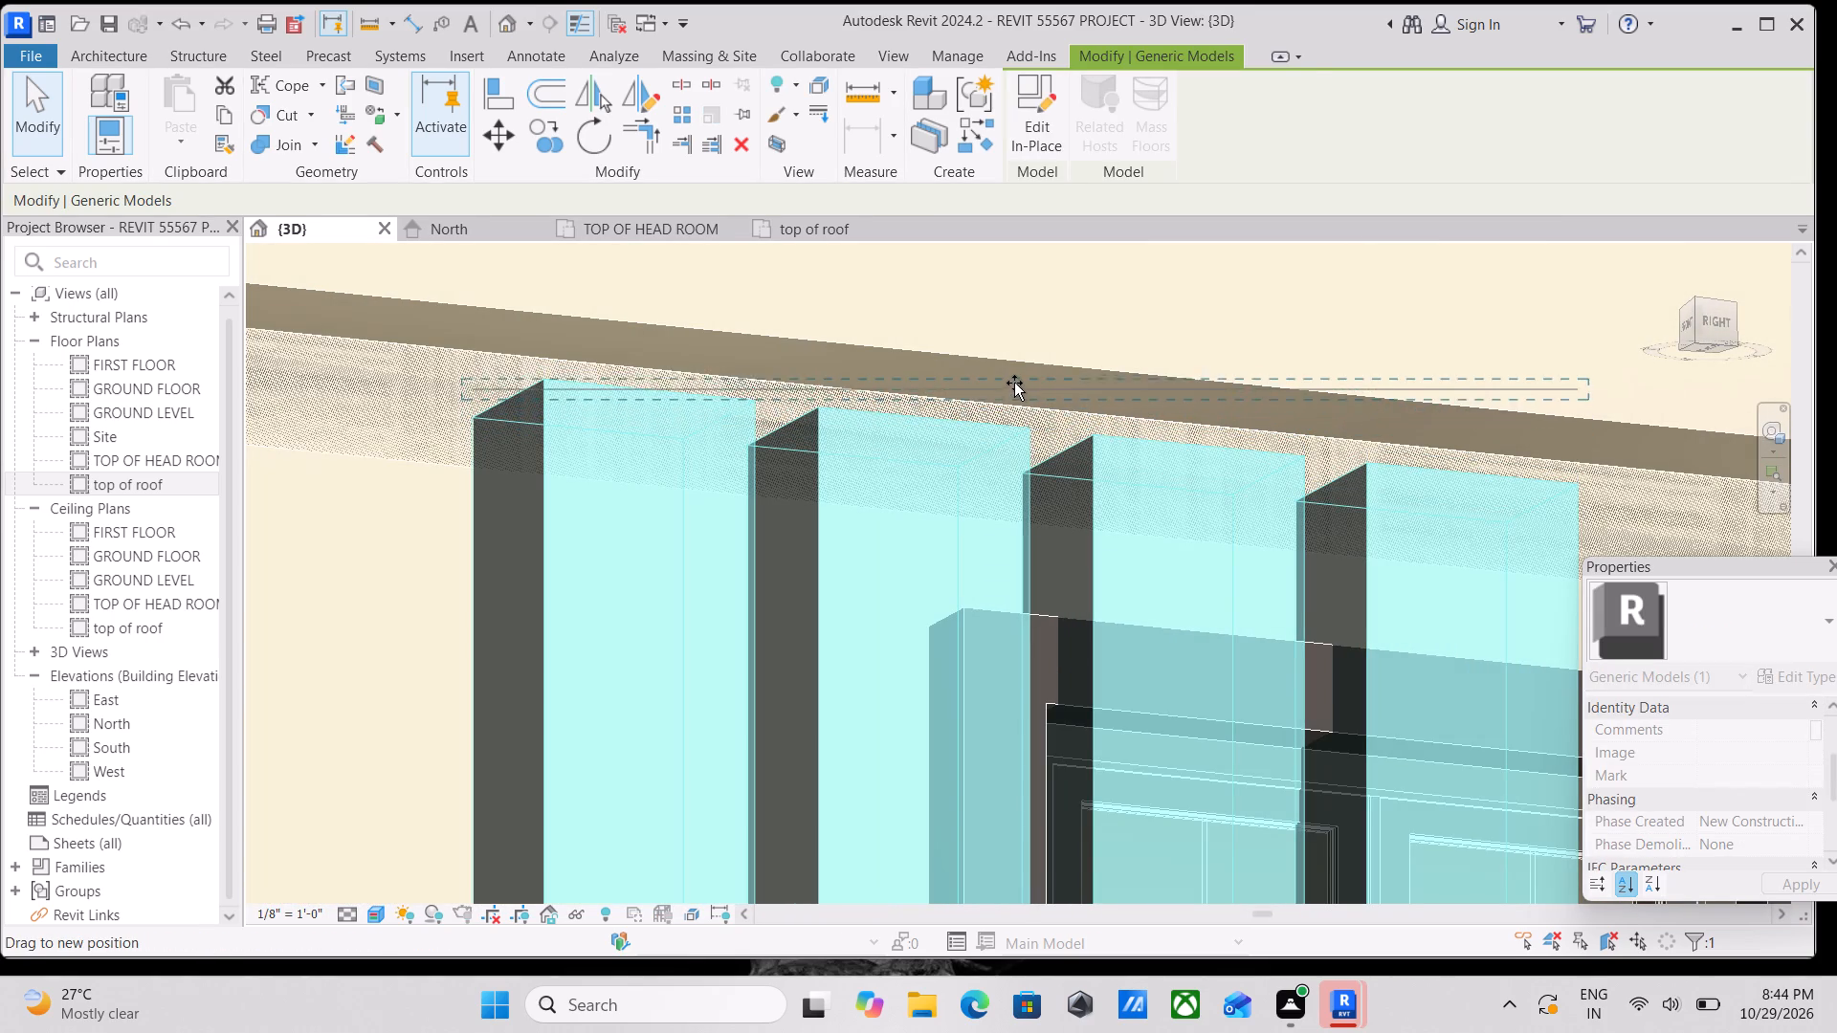
left_click_drag(1014, 383, 1011, 372)
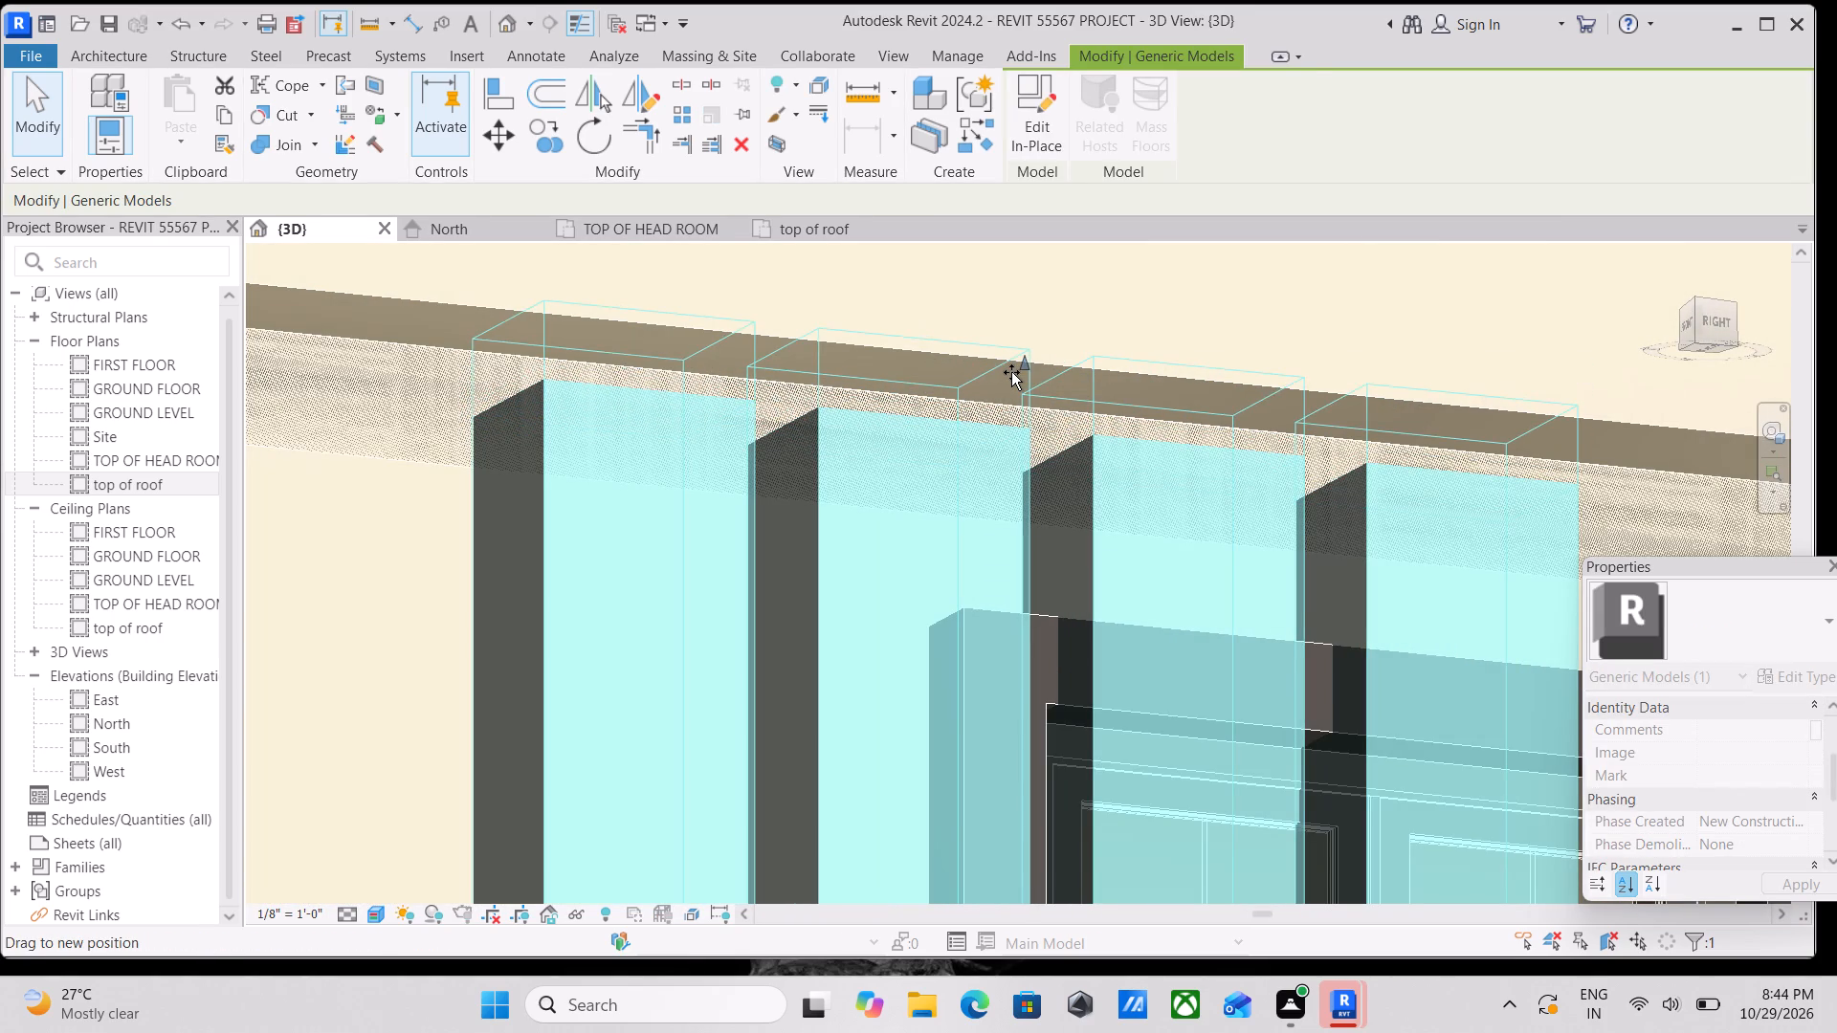
left_click_drag(1011, 372, 1010, 382)
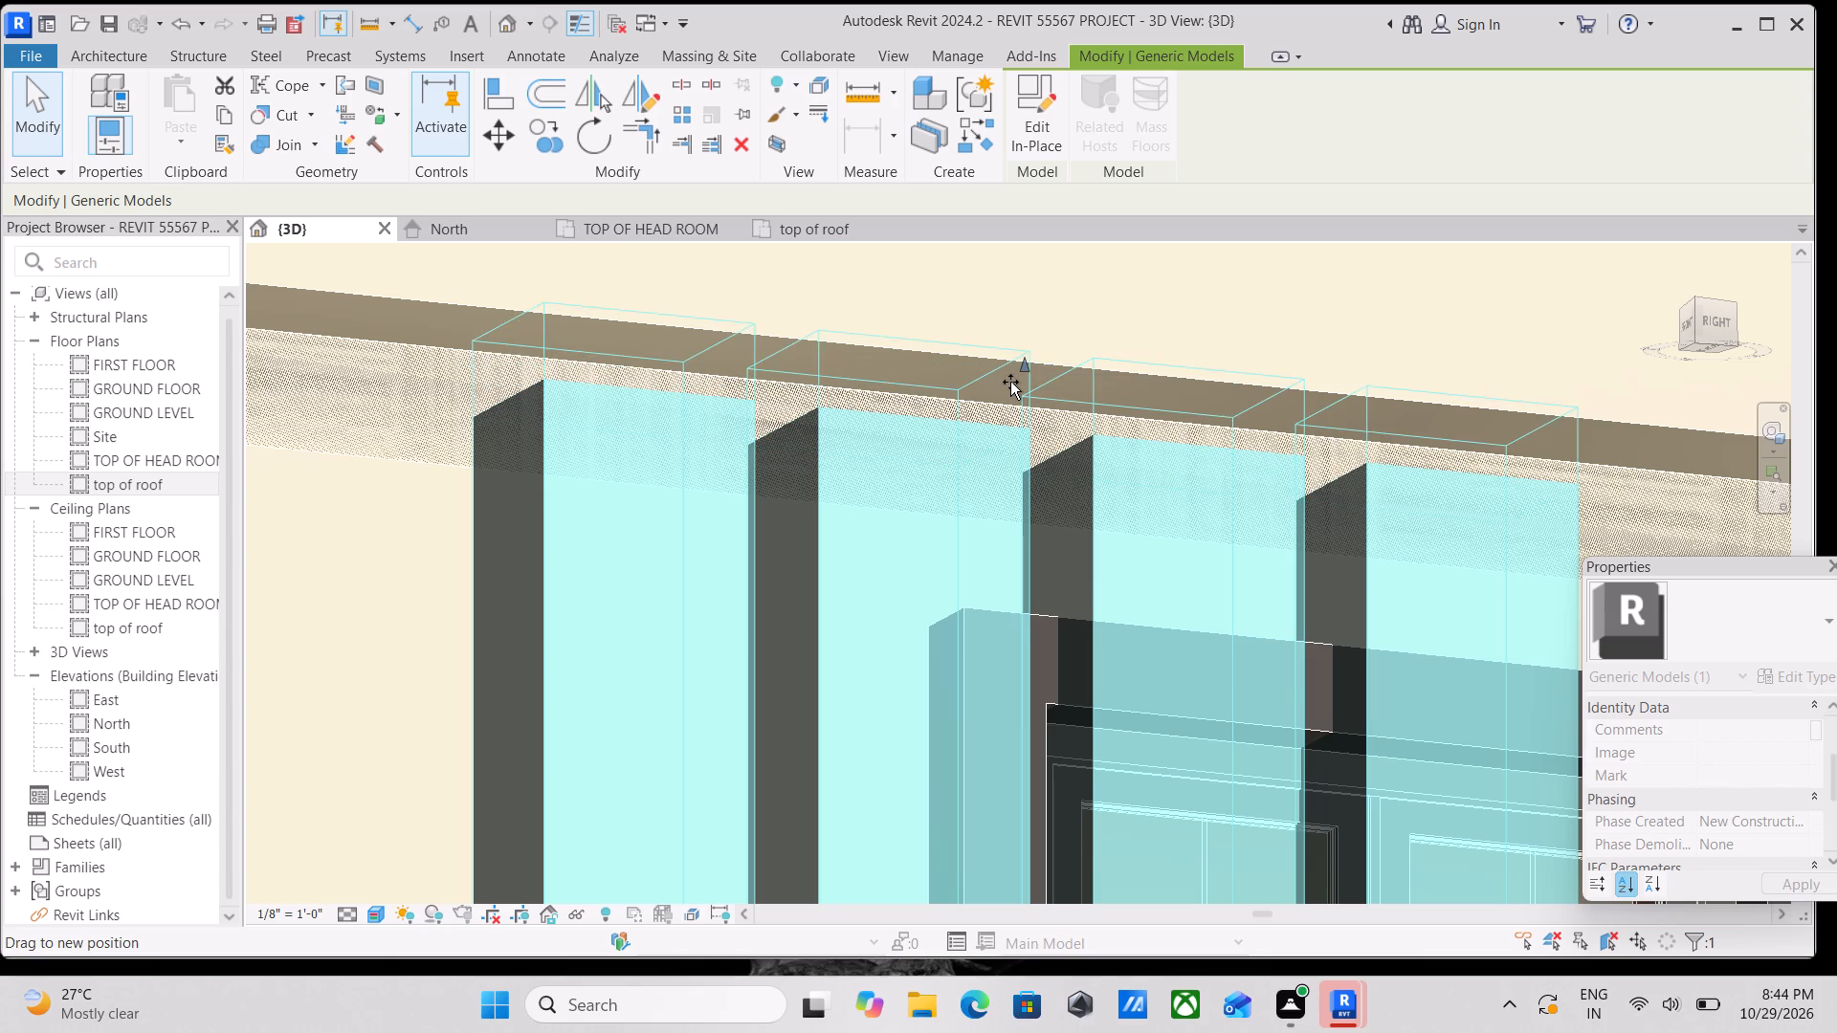
left_click_drag(1010, 382, 1007, 377)
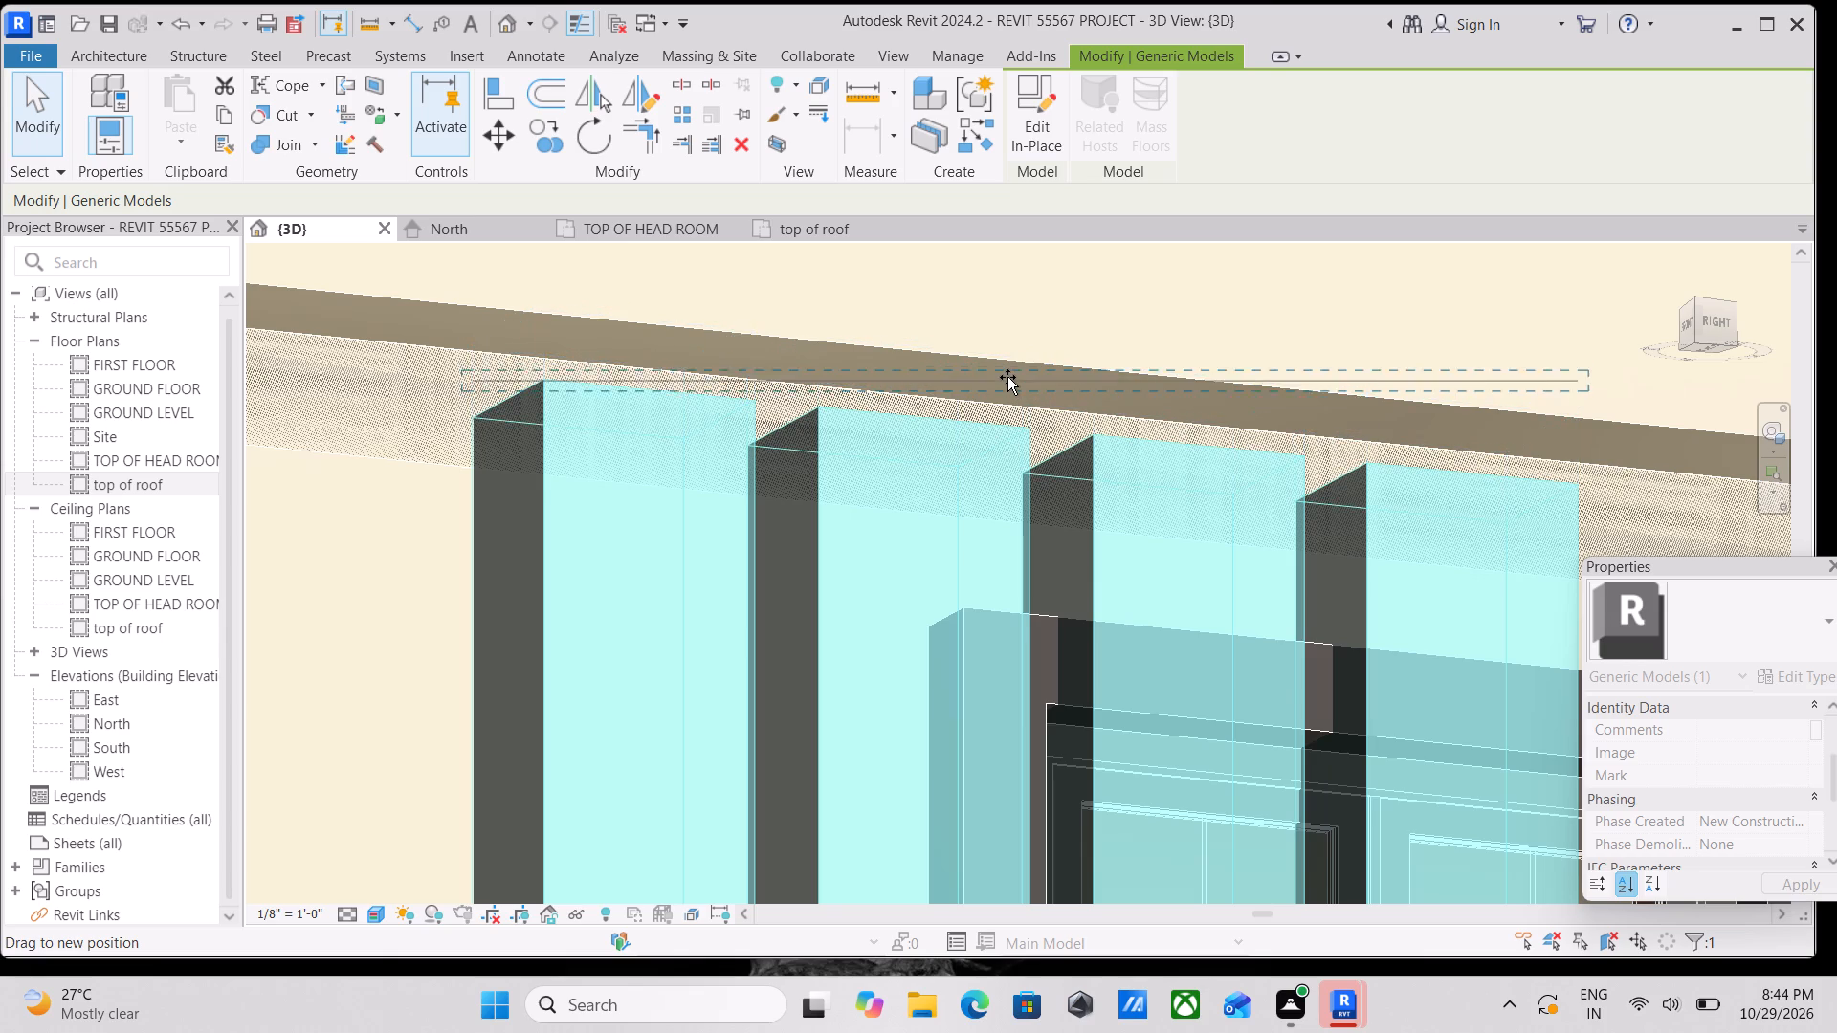
left_click_drag(1007, 377, 1016, 382)
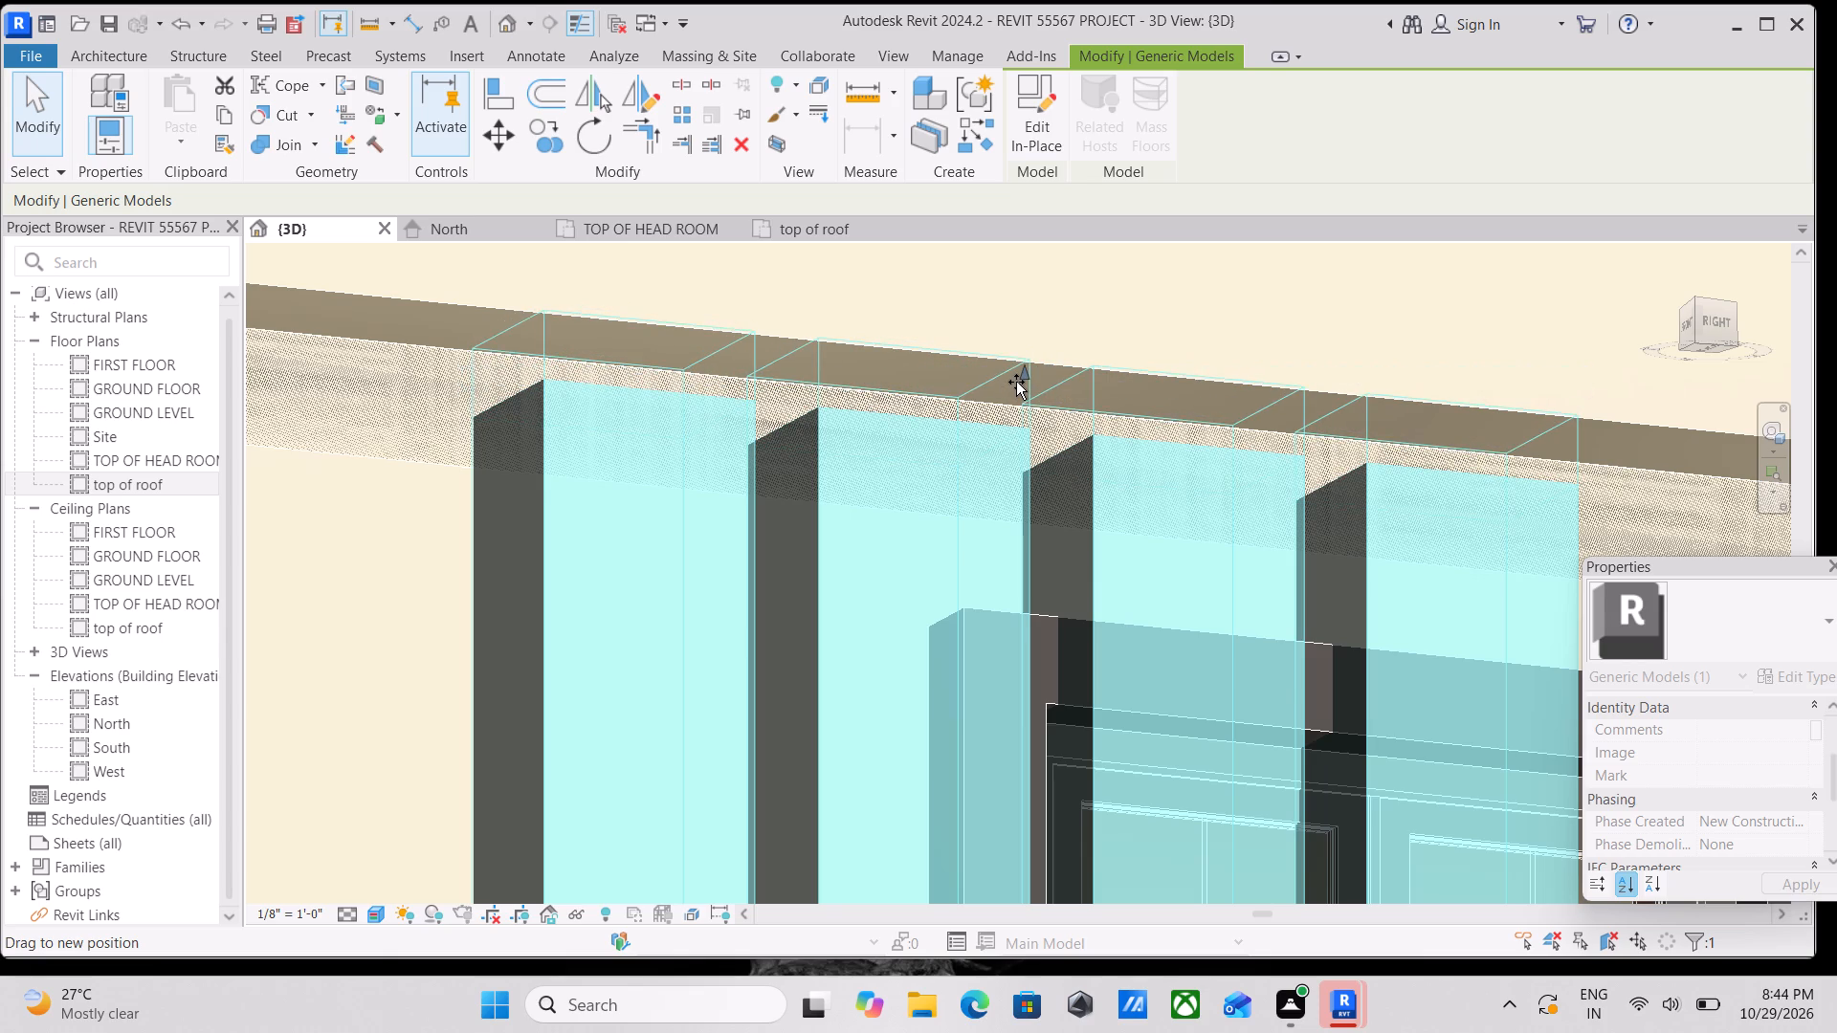
left_click_drag(1016, 382, 1020, 380)
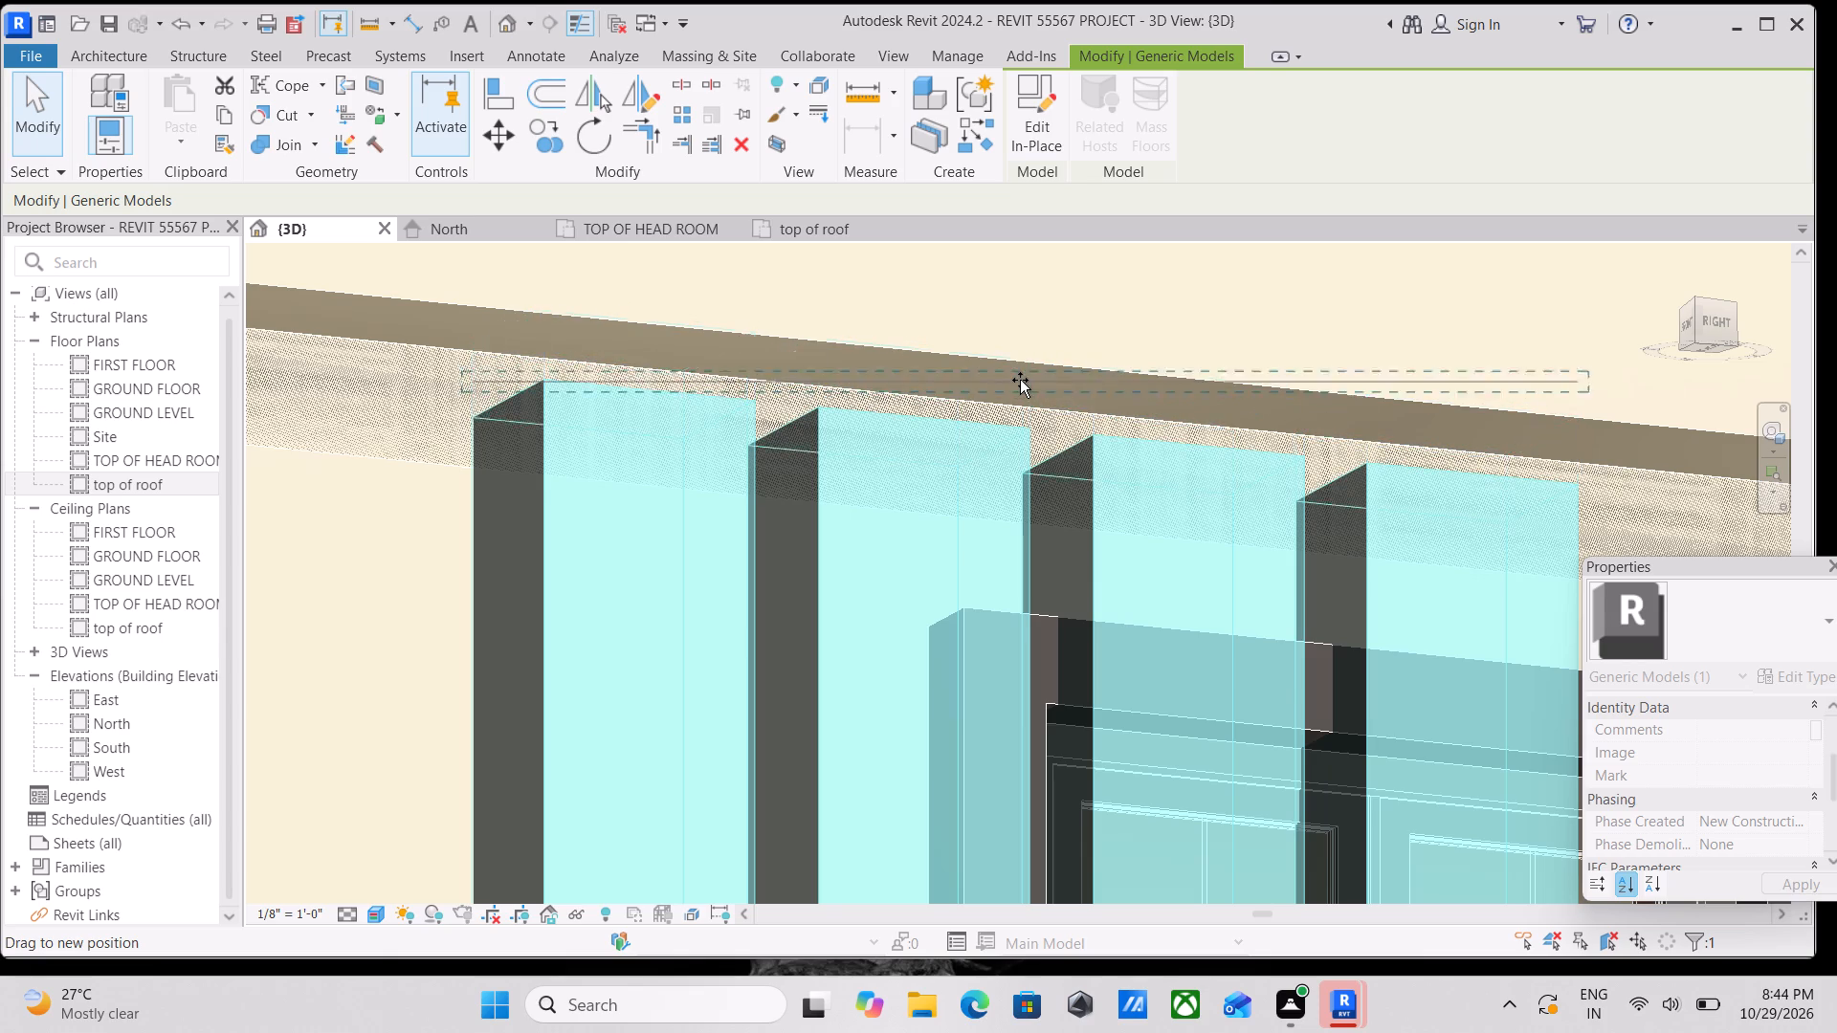
left_click_drag(1020, 380, 1025, 383)
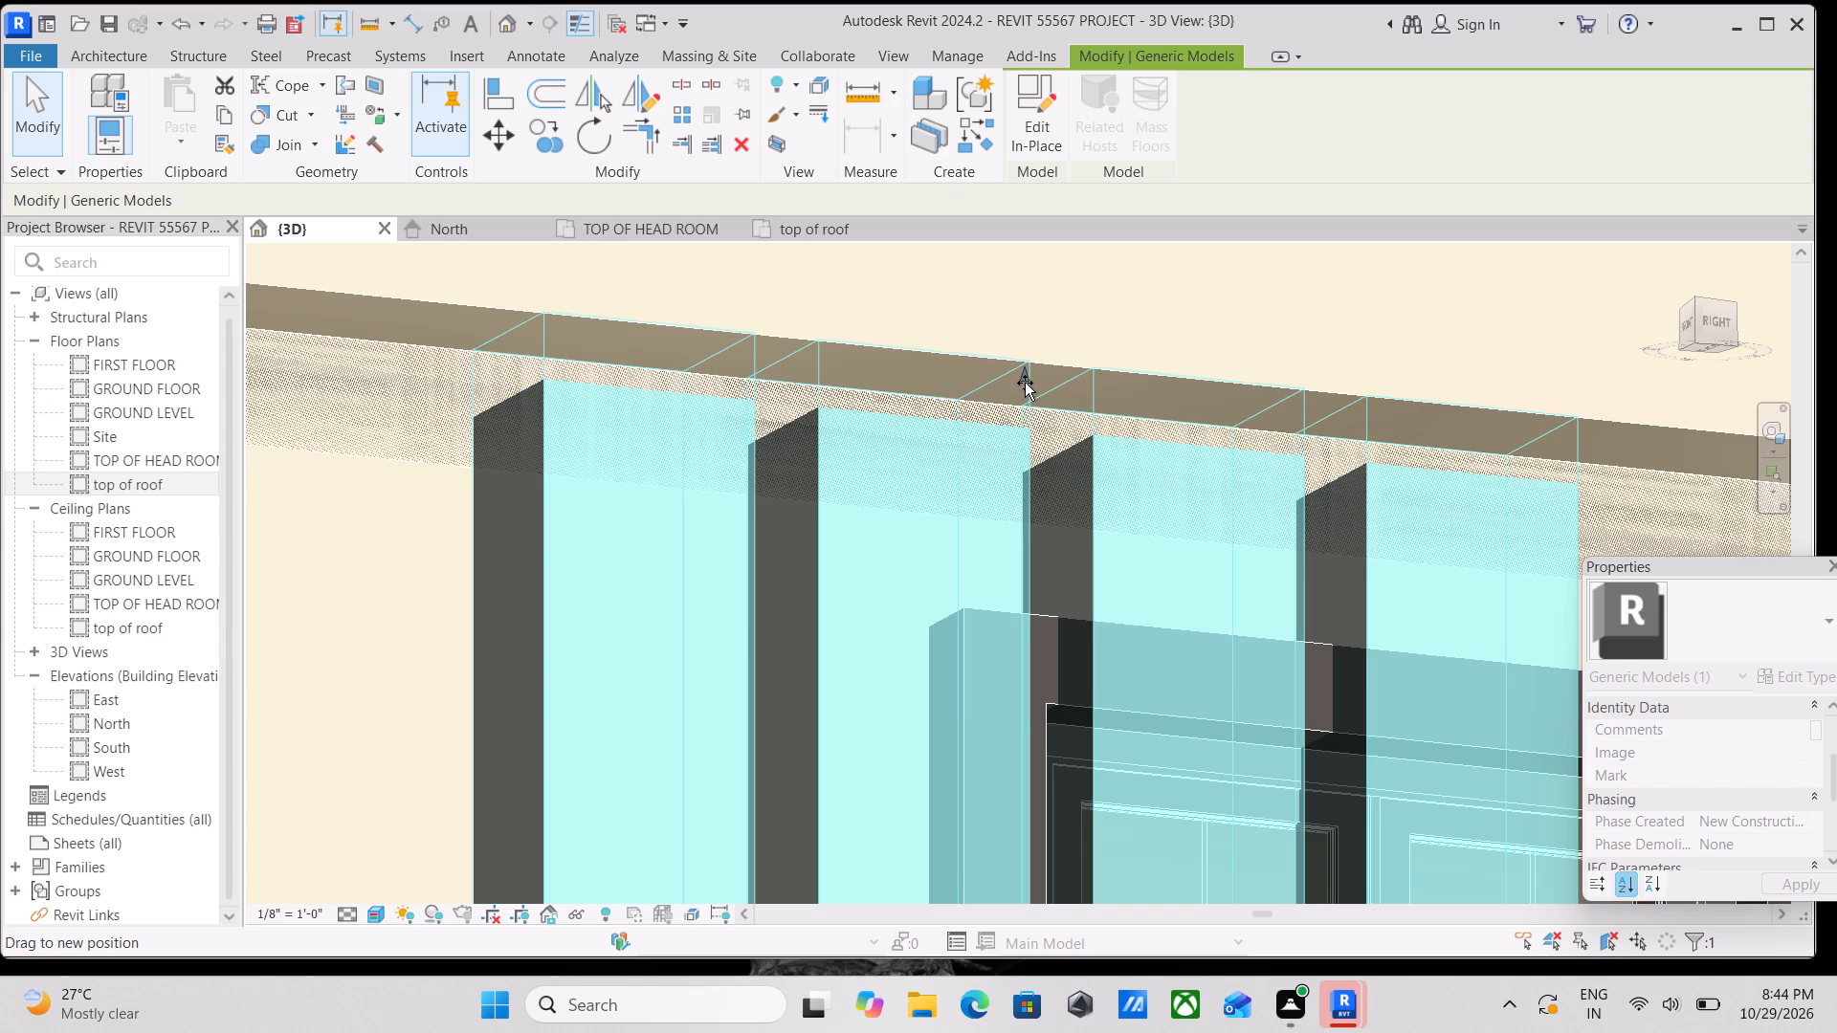
left_click_drag(1025, 383, 1025, 378)
scroll(1030, 396, "down", 3)
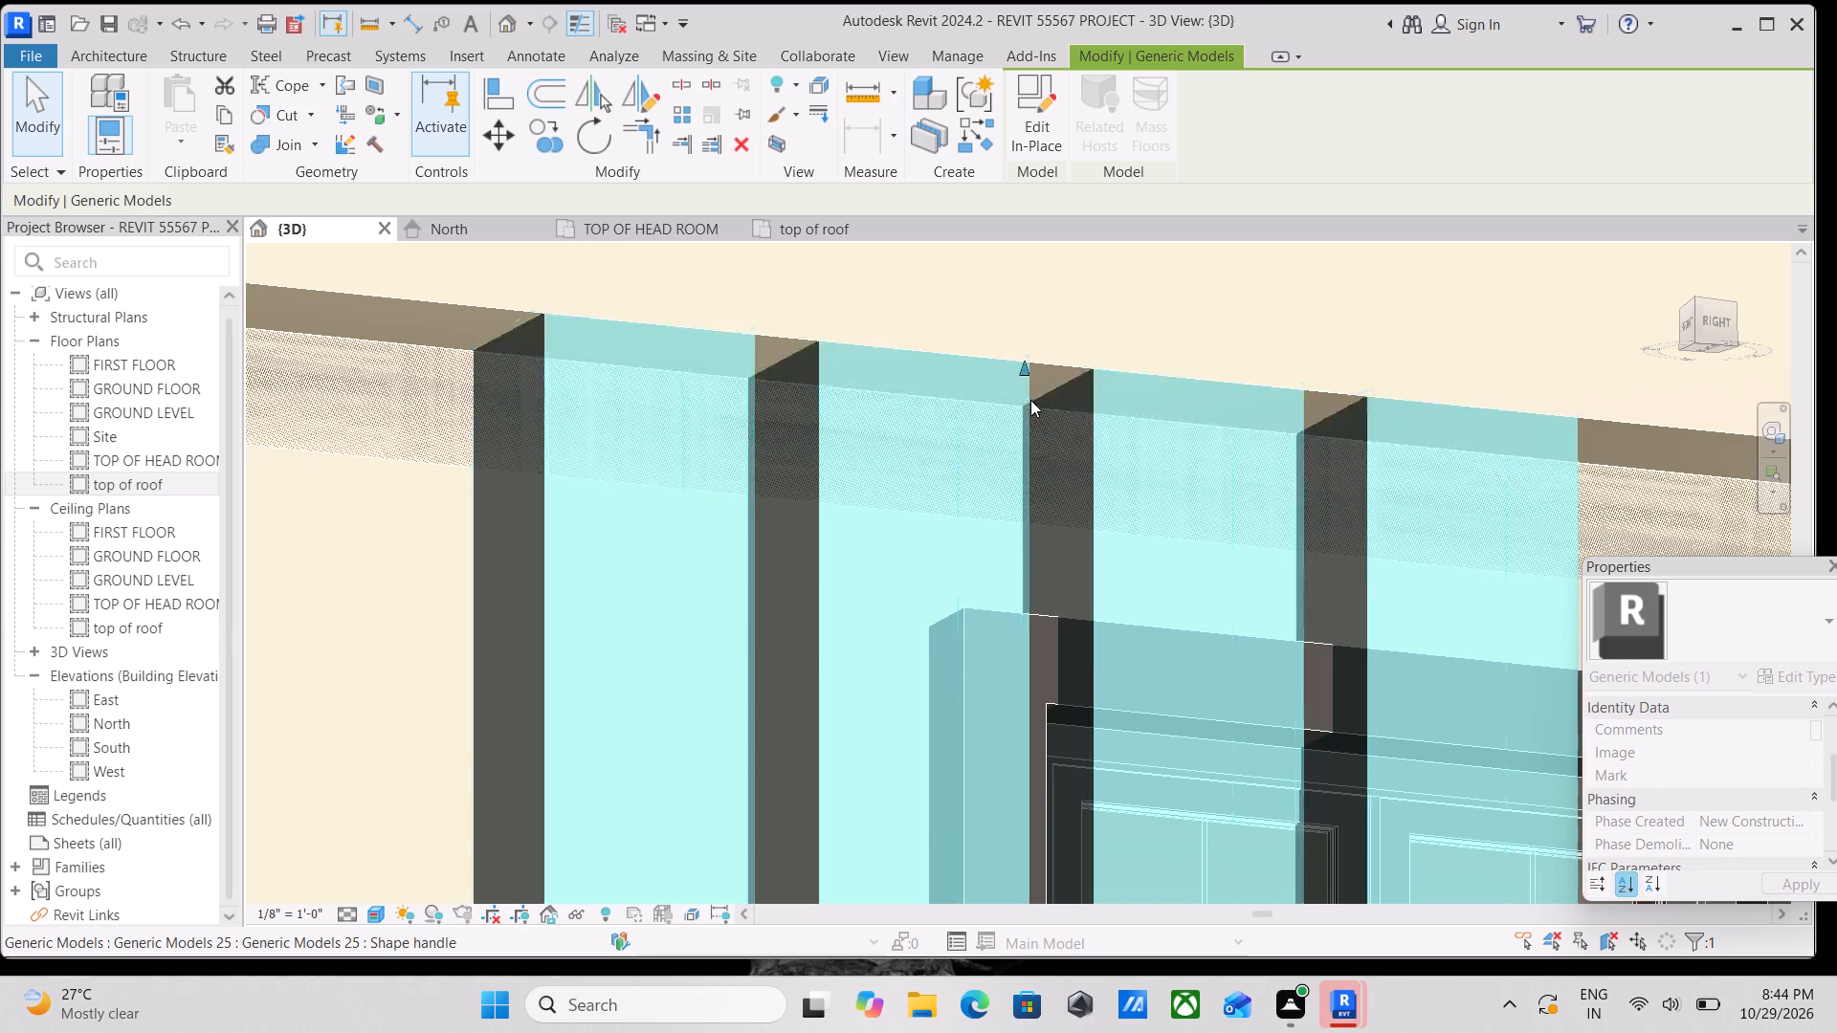
scroll(1034, 410, "down", 5)
key("Escape")
Shift the four vertical strips along the wall toward the balcony frame, clear of the glass of both windows.
scroll(1054, 444, "down", 1)
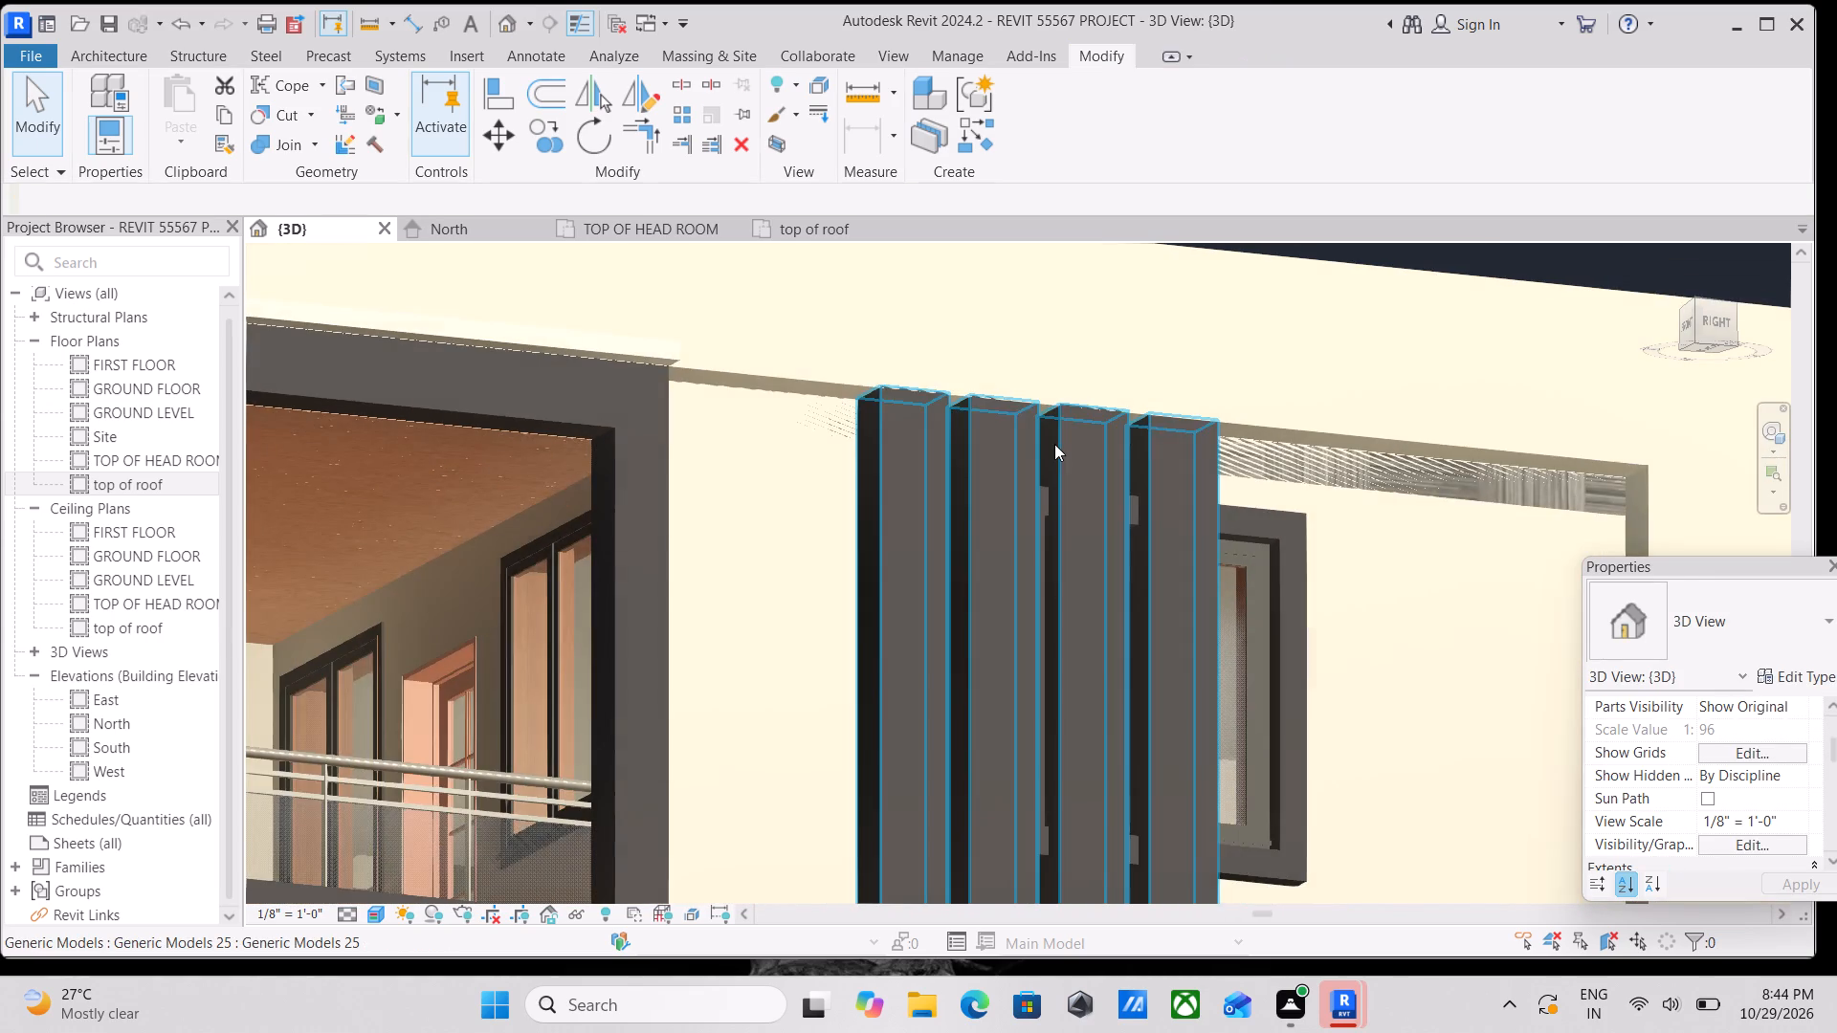
scroll(1054, 444, "down", 2)
scroll(1057, 538, "down", 1)
middle_click_drag(1055, 544, 973, 683, "shift")
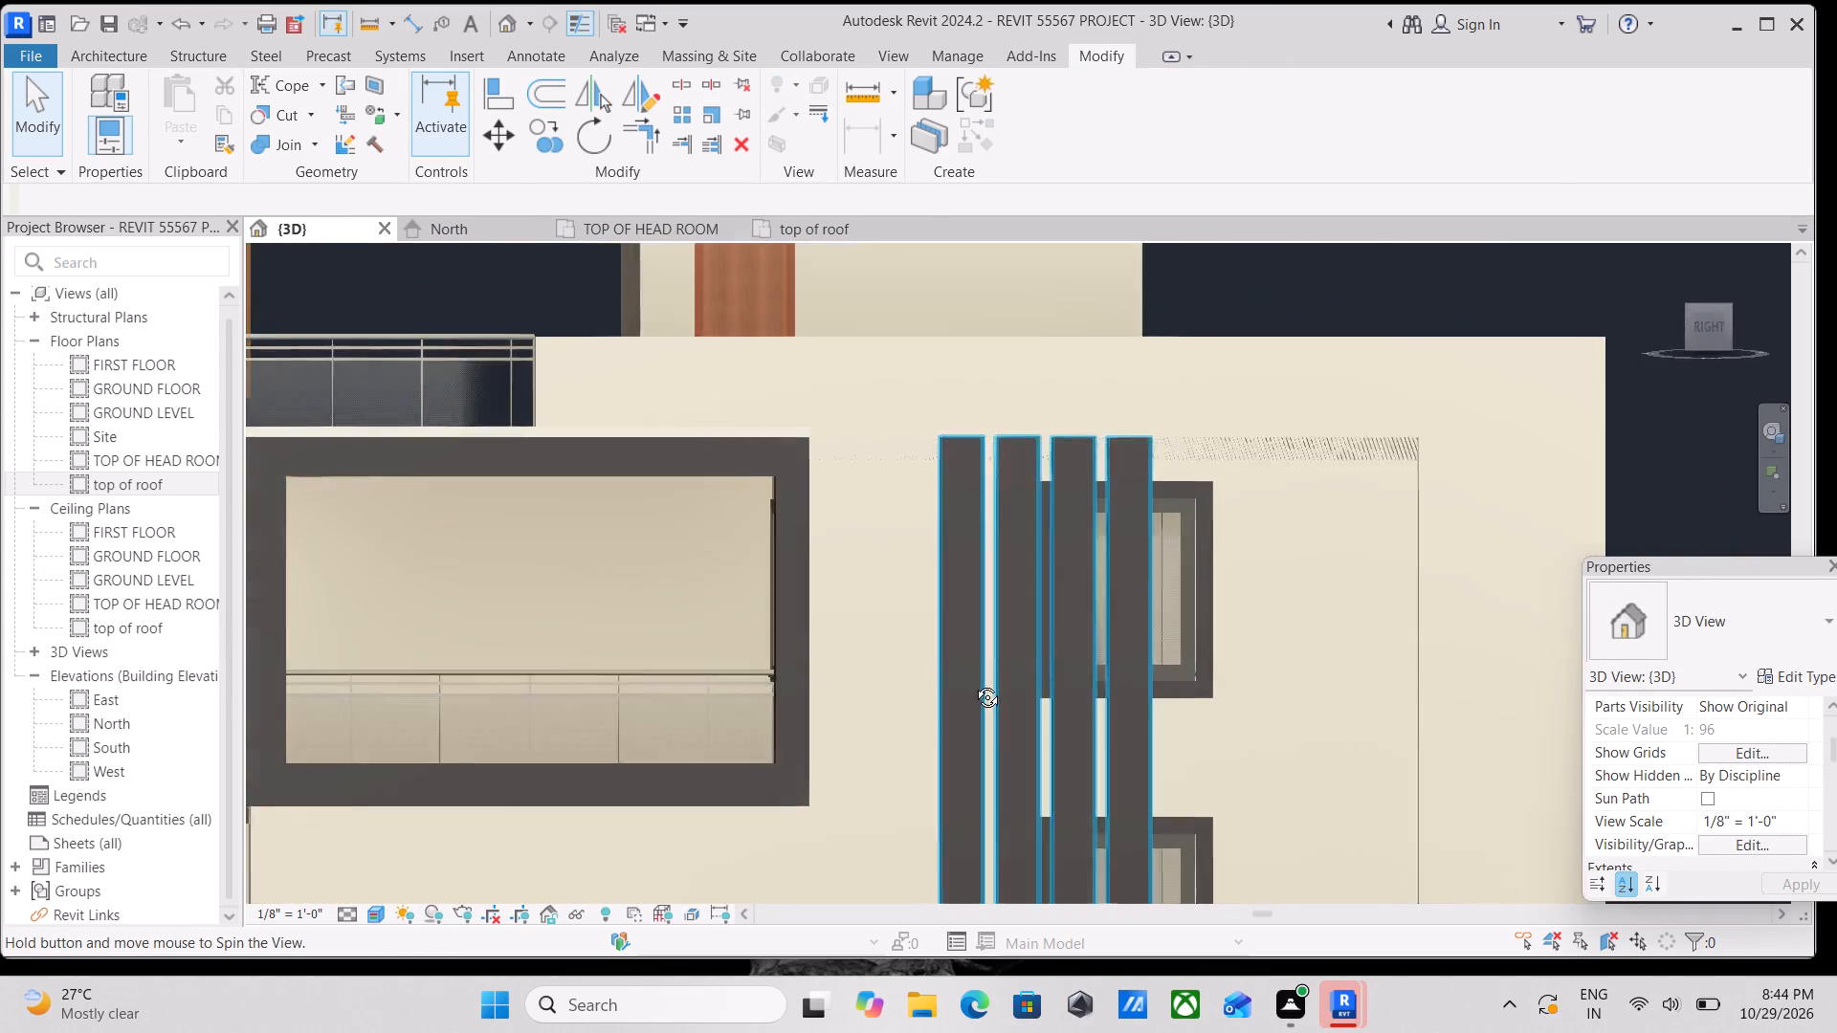
middle_click_drag(973, 683, 950, 704, "shift")
middle_click_drag(1119, 562, 1238, 341)
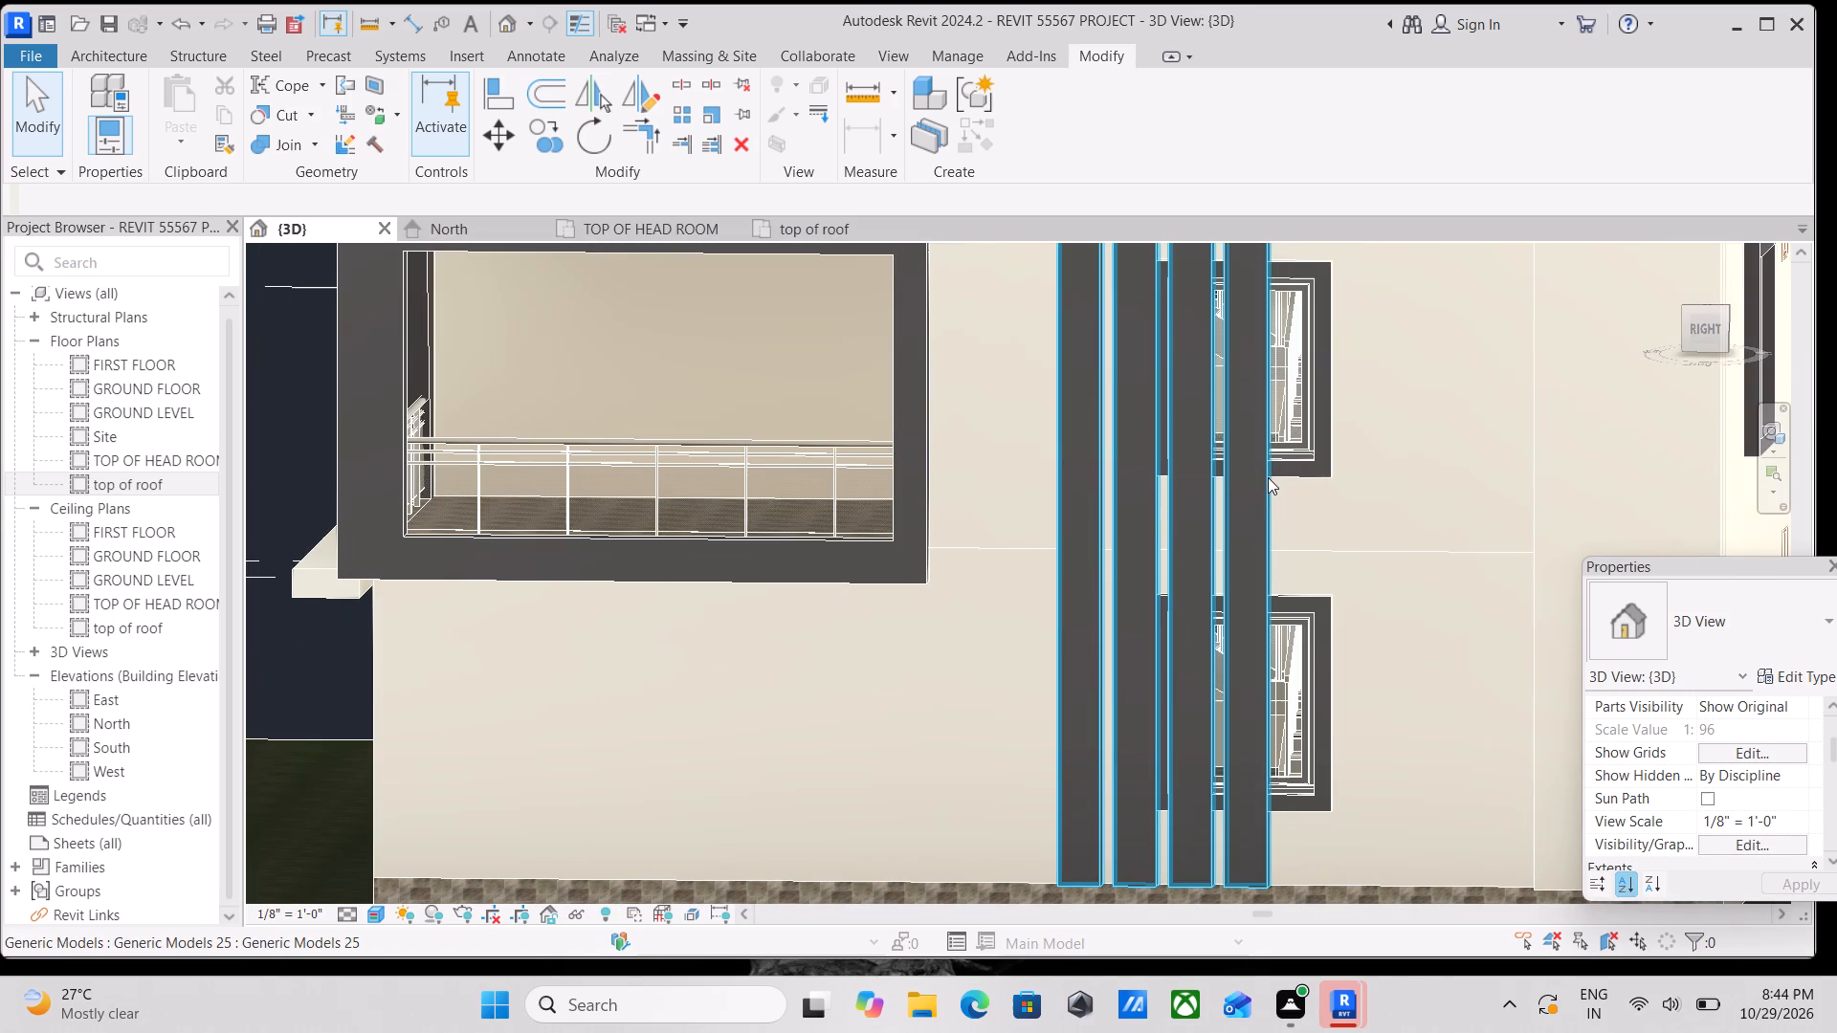
left_click(1266, 476)
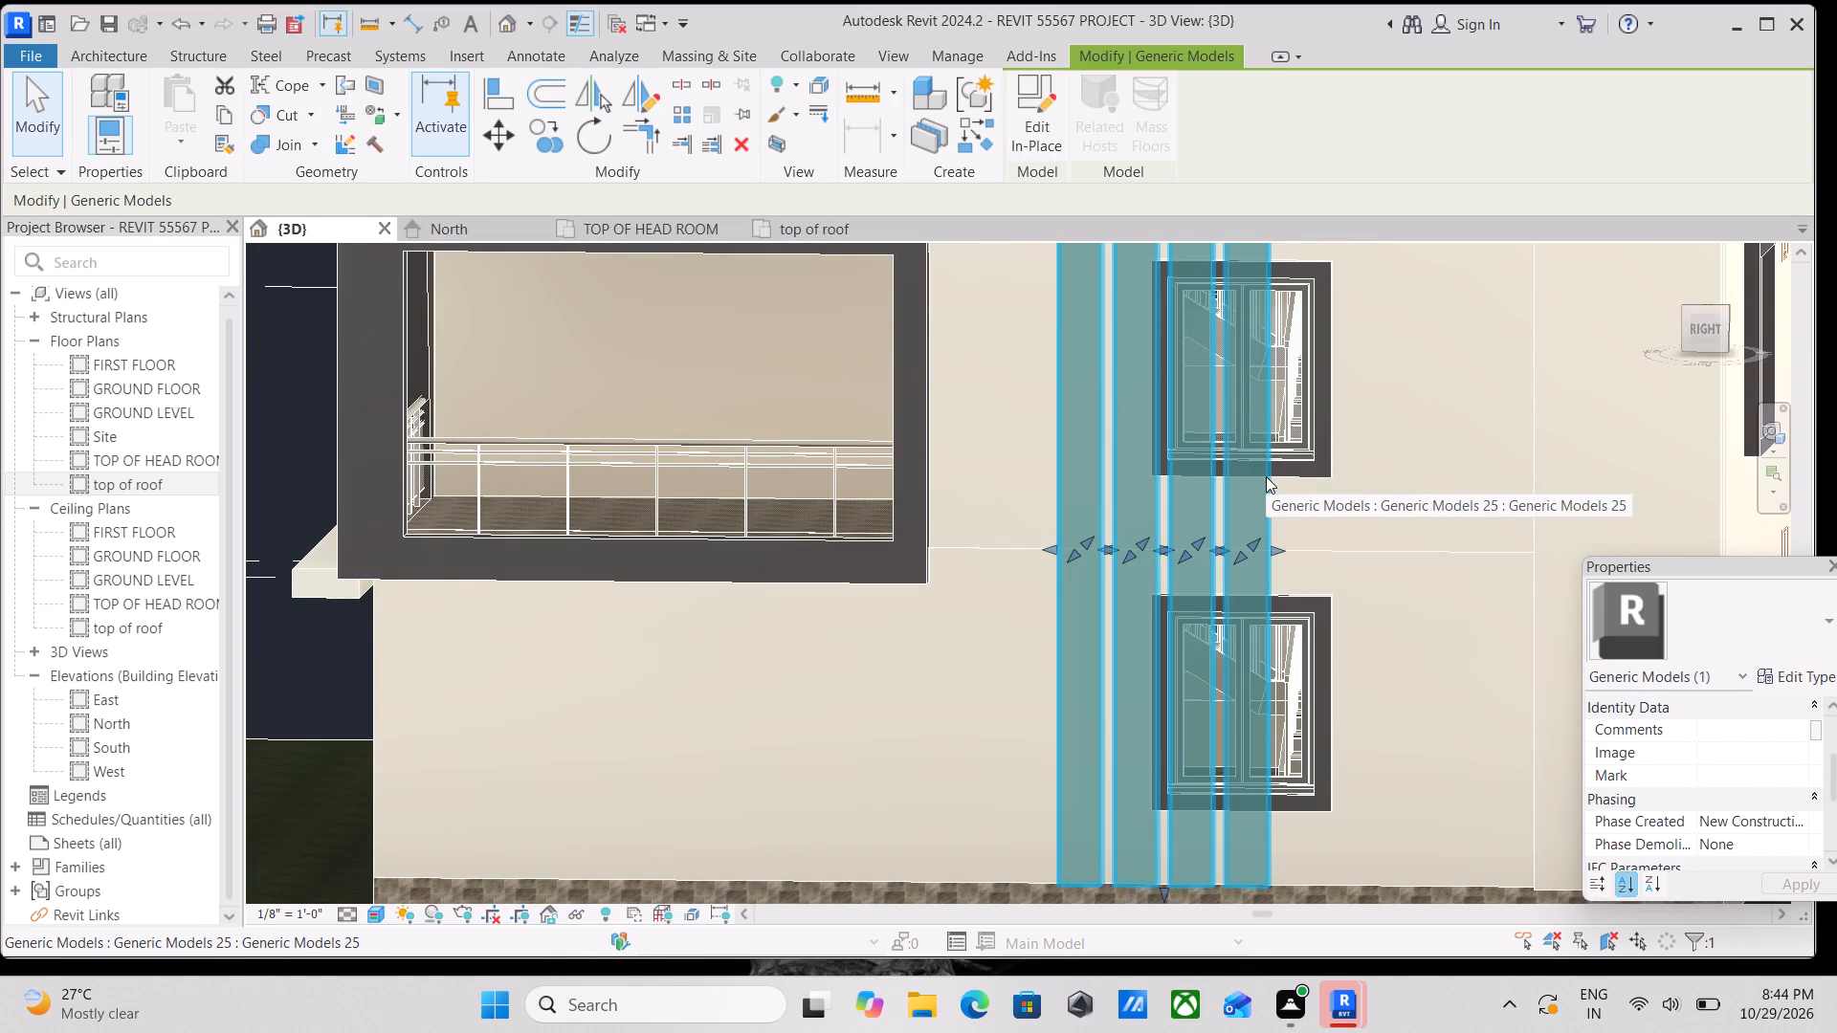
key("Left")
key("Left")
key("Left")
key("Left")
key("Left")
key("Left")
key("Left")
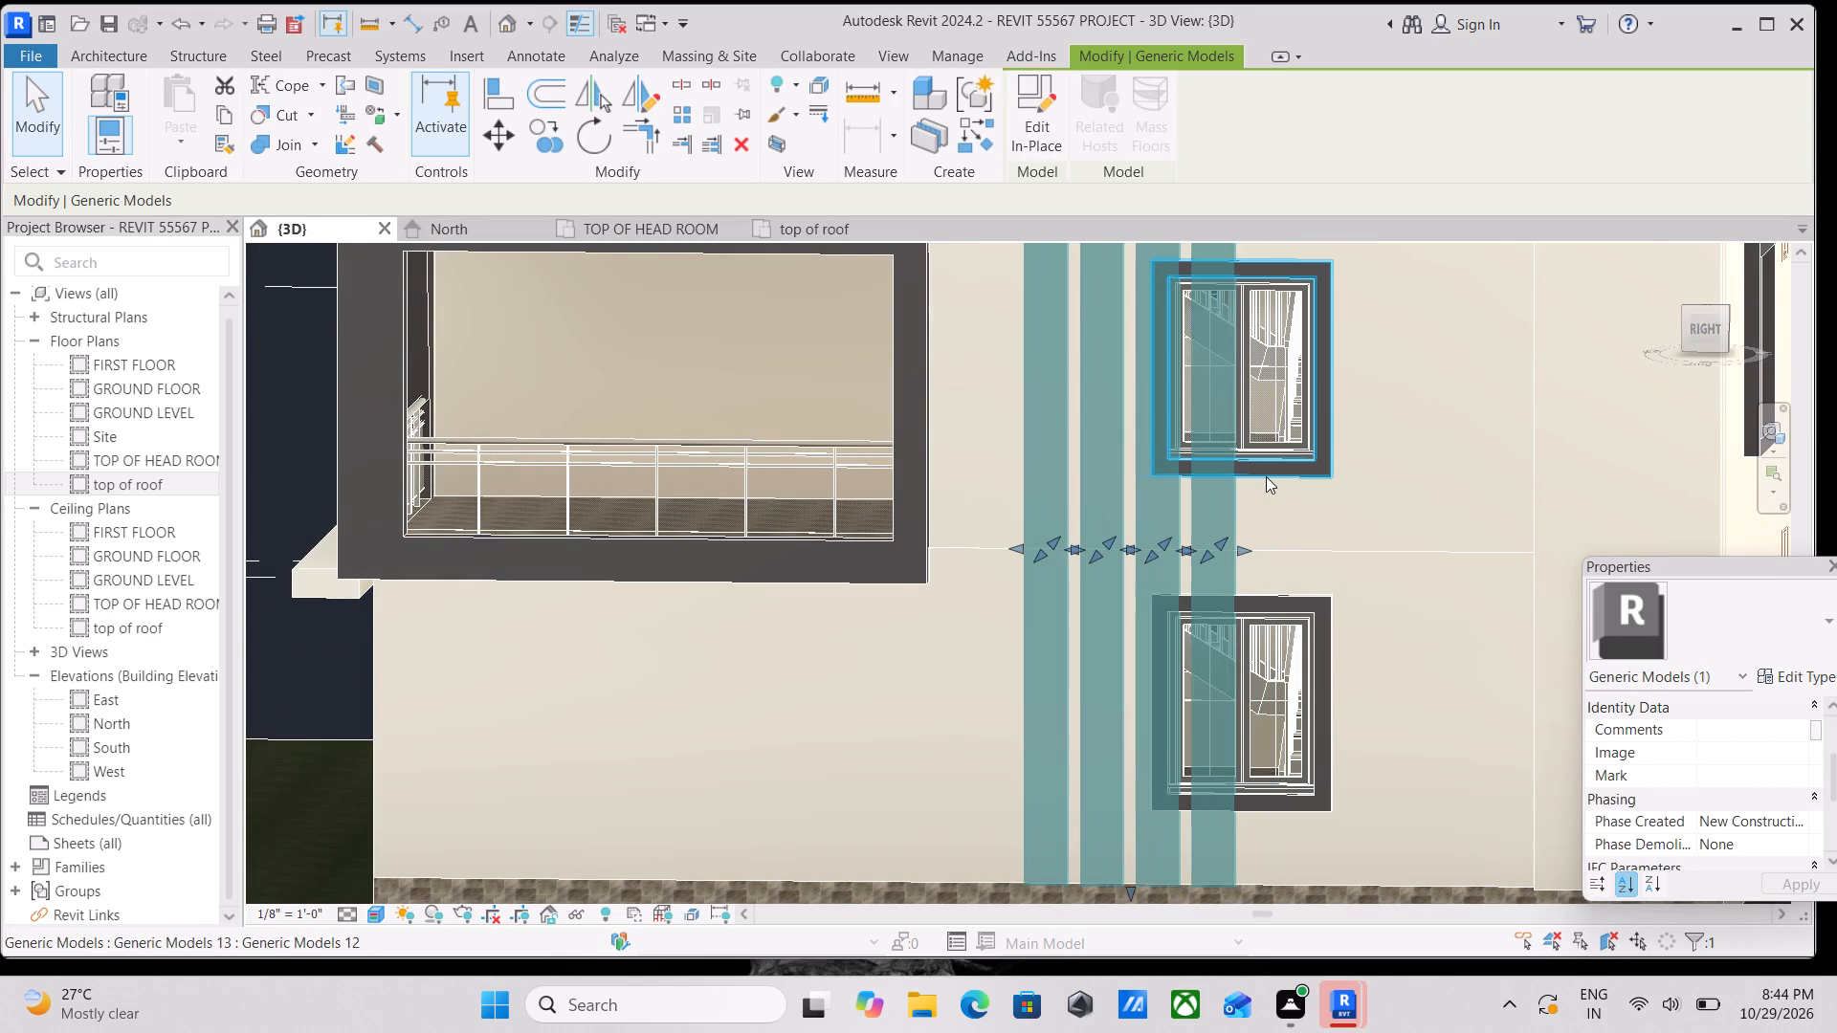
key("Left")
key("Left")
key("Left")
key("Left")
key("Left")
key("Left")
key("Left")
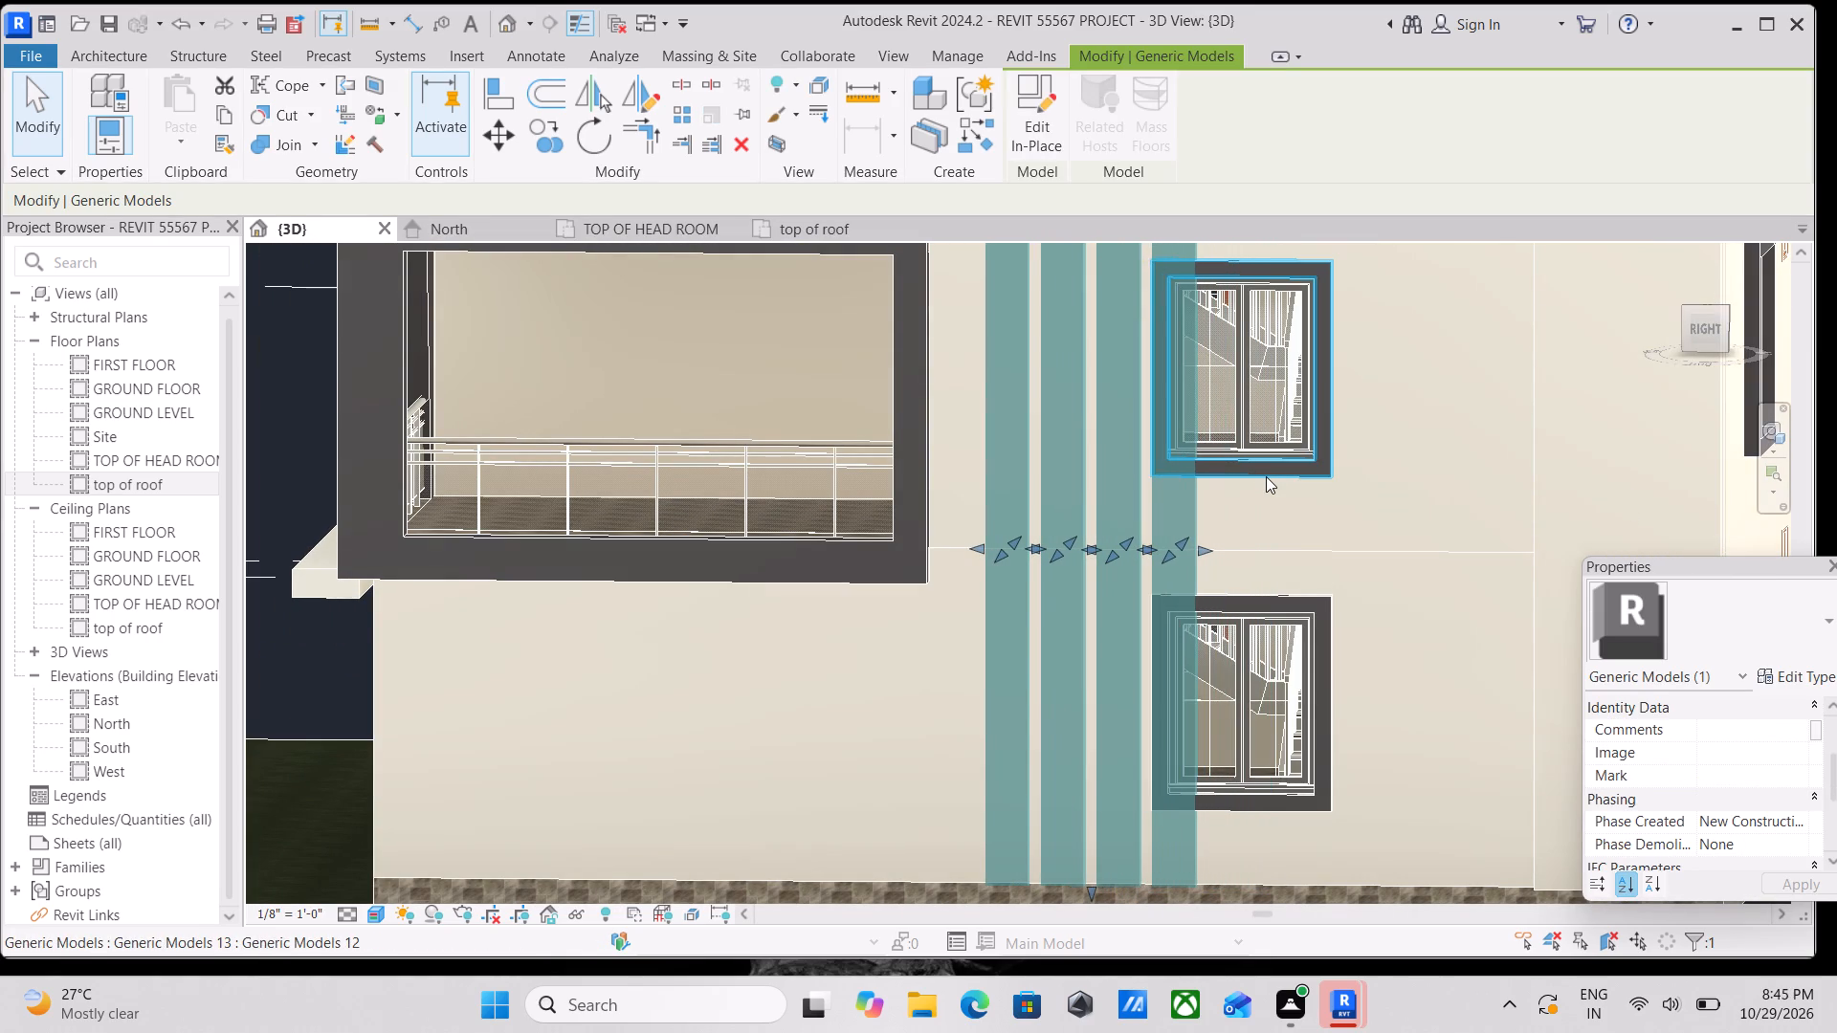
key("Left")
key("Left")
key("Left")
key("Left")
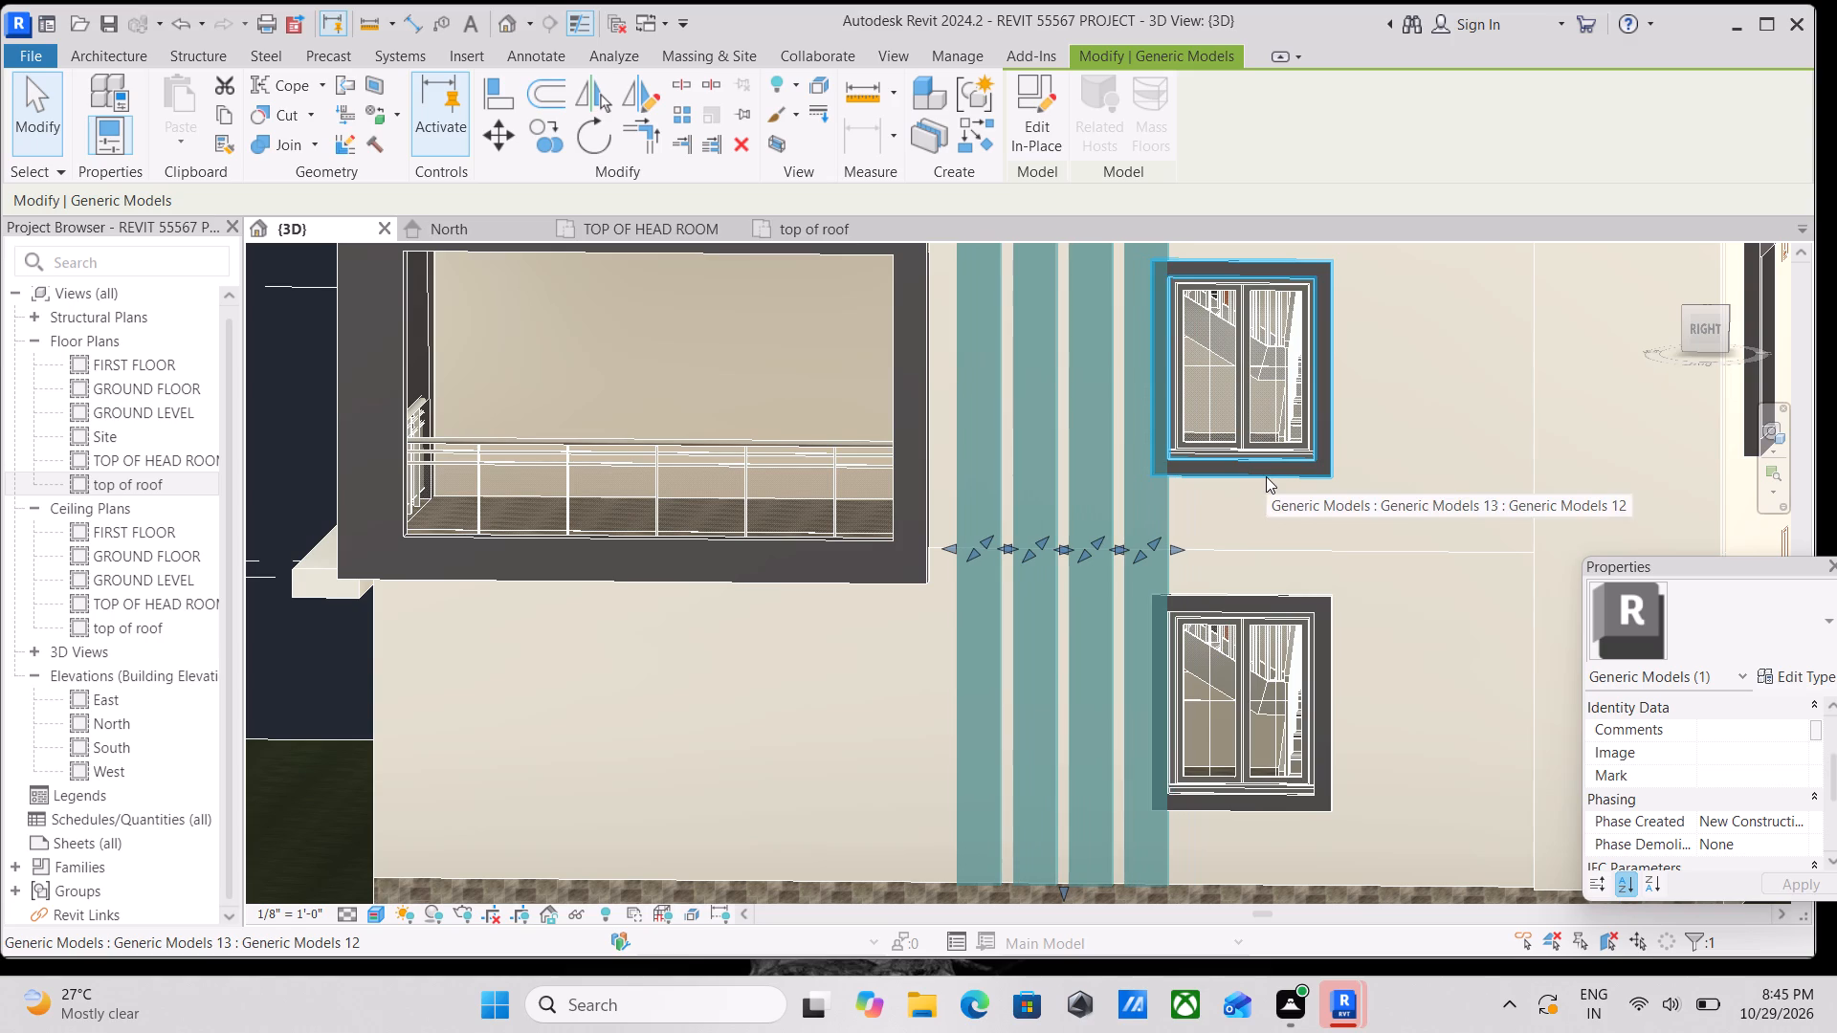
scroll(1266, 476, "down", 4)
key("Escape")
Examine the four vertical strips between the balcony frame and the windows from several sides of the house.
scroll(1282, 482, "down", 1)
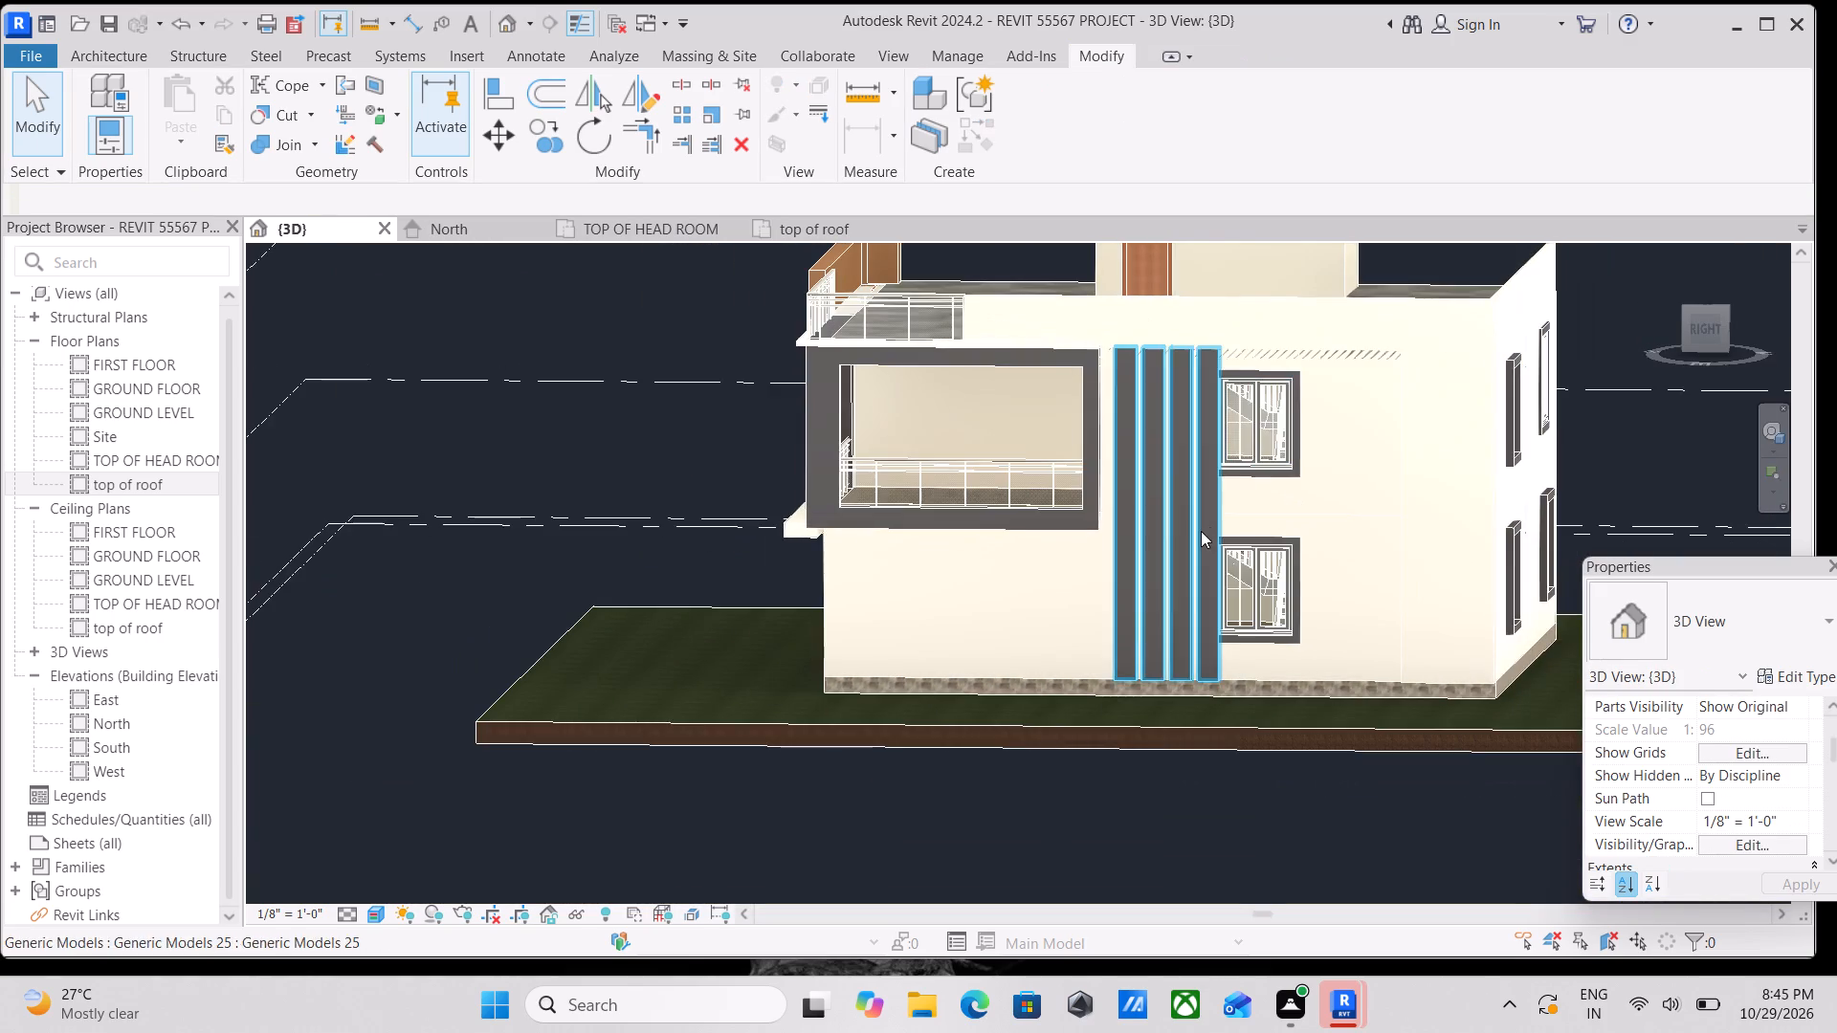
middle_click_drag(1201, 530, 1393, 629, "shift")
scroll(1313, 536, "up", 2)
middle_click_drag(1261, 539, 1299, 537, "shift")
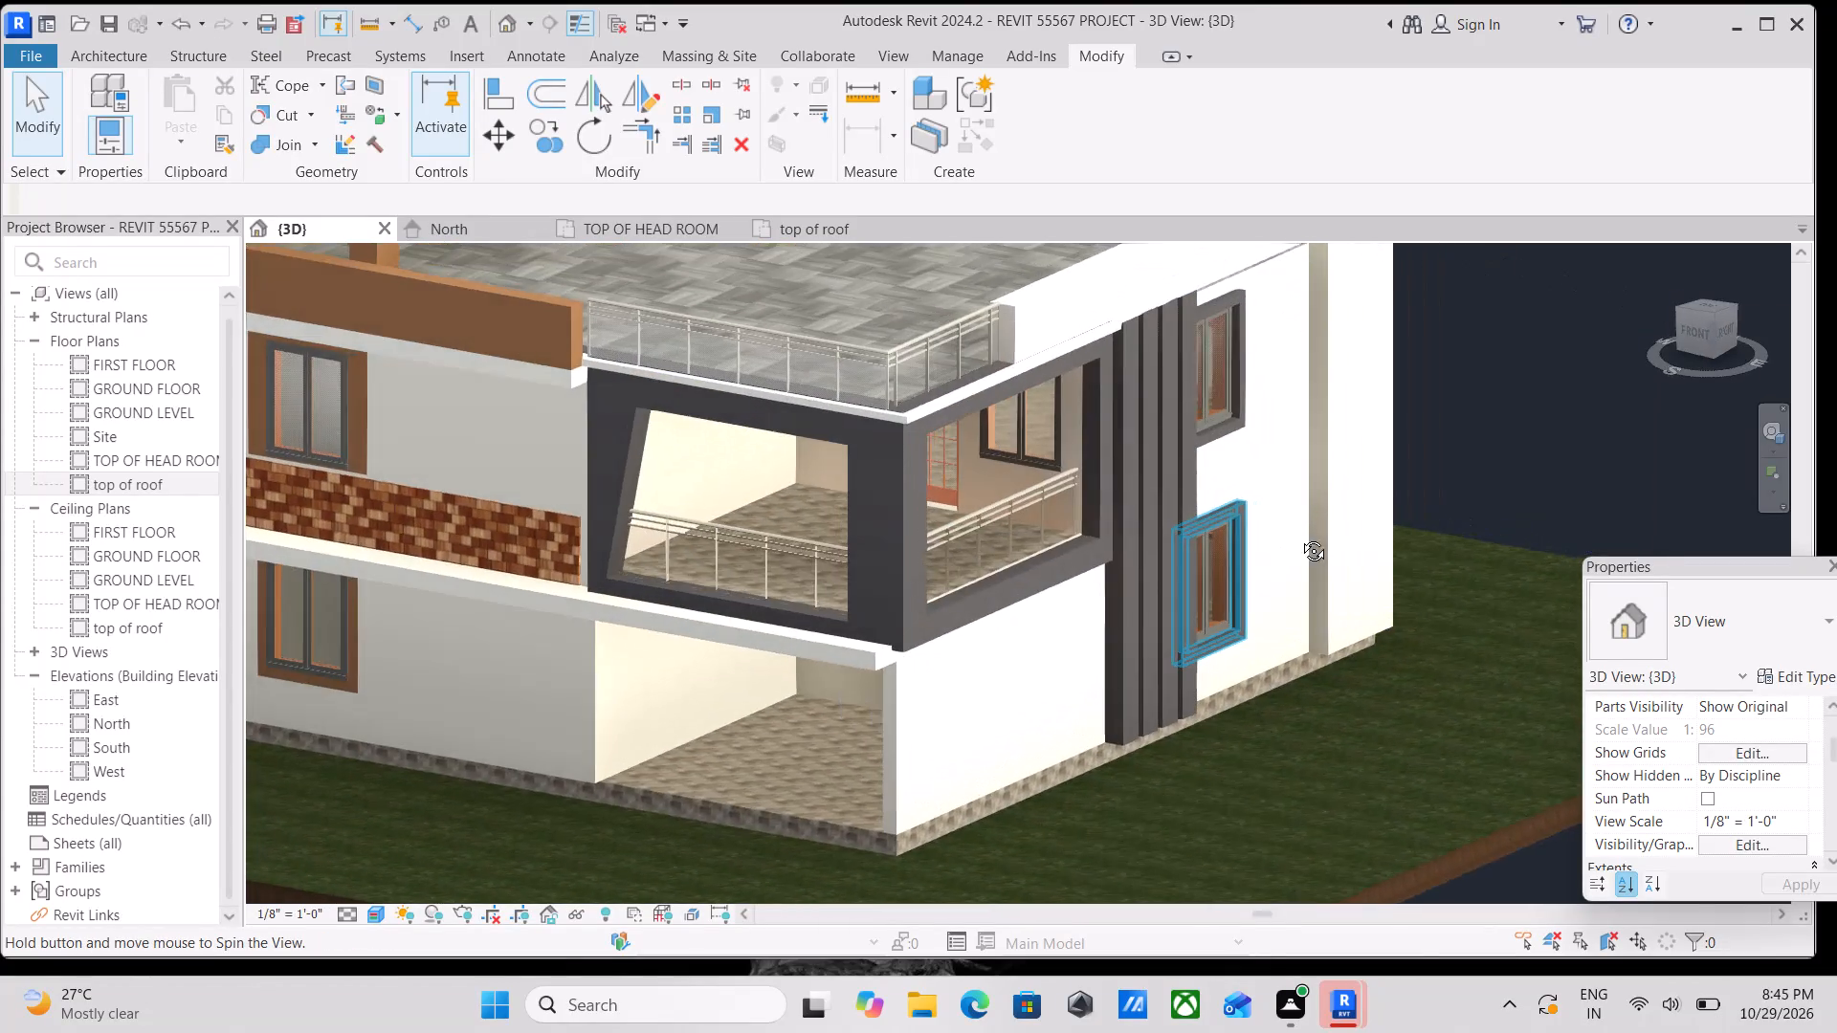
middle_click_drag(1299, 537, 1102, 545, "shift")
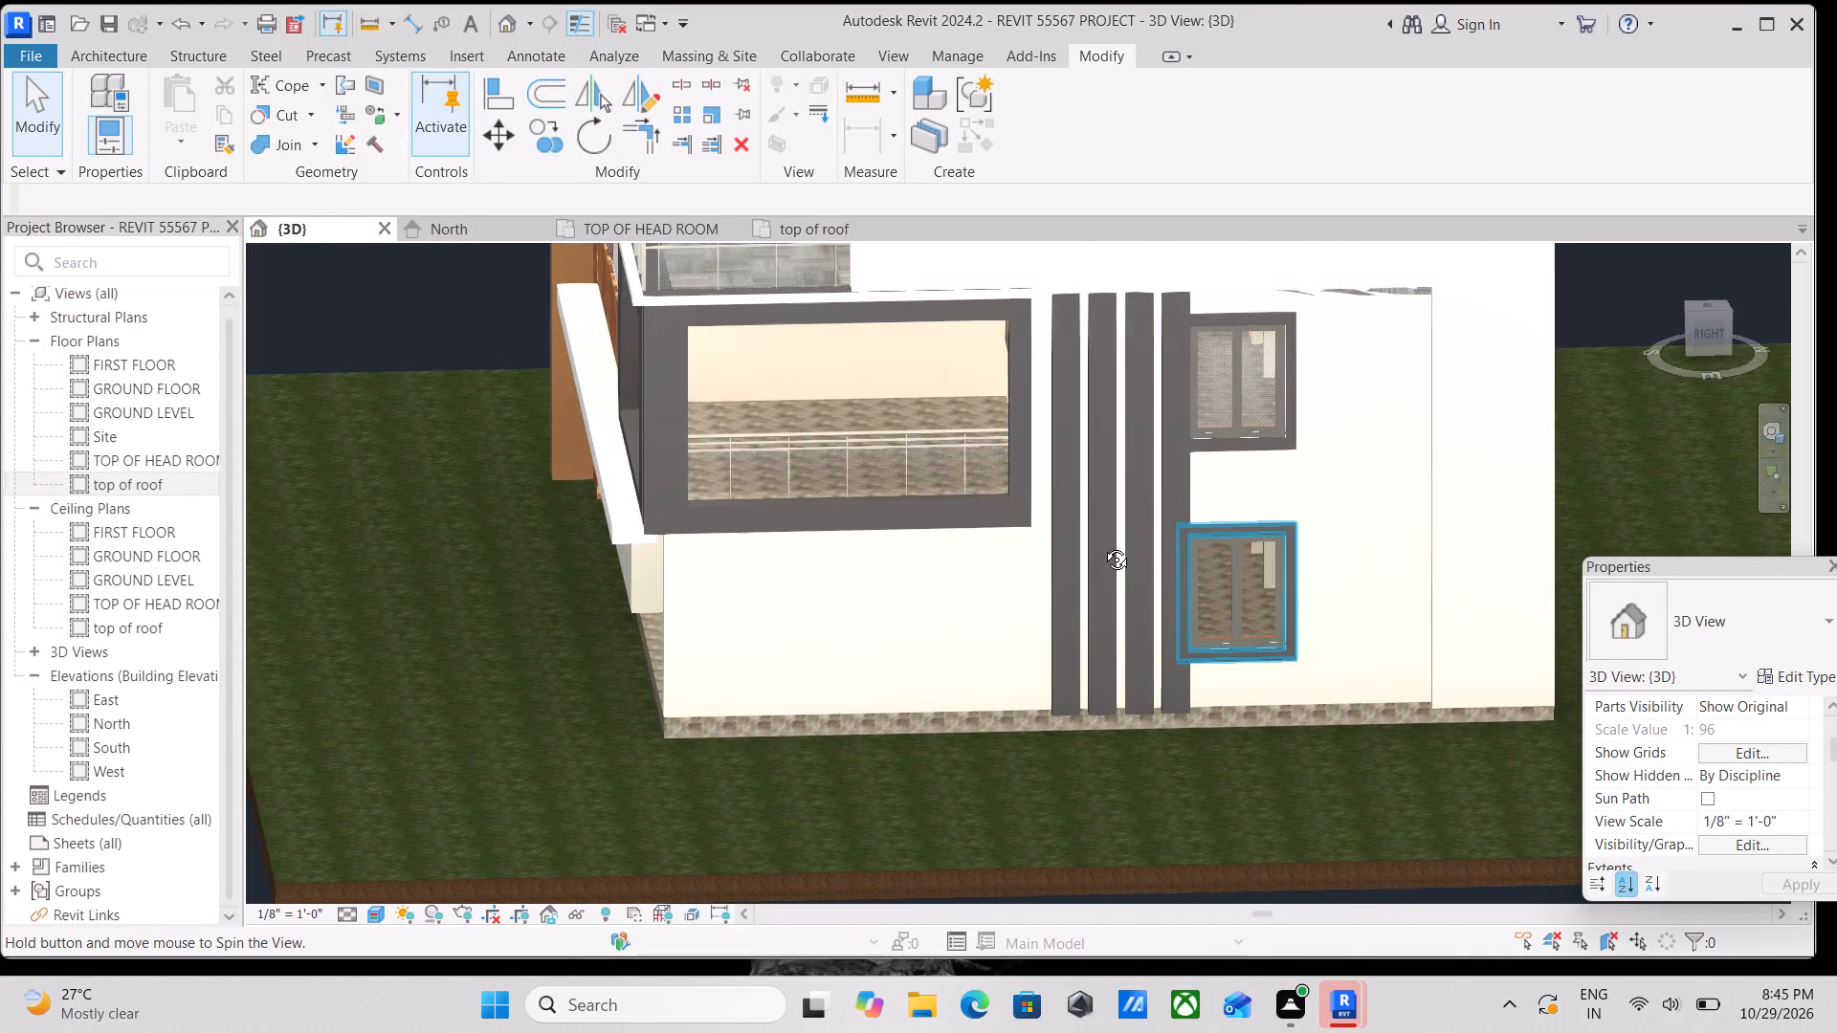
middle_click_drag(1102, 545, 1220, 541, "shift")
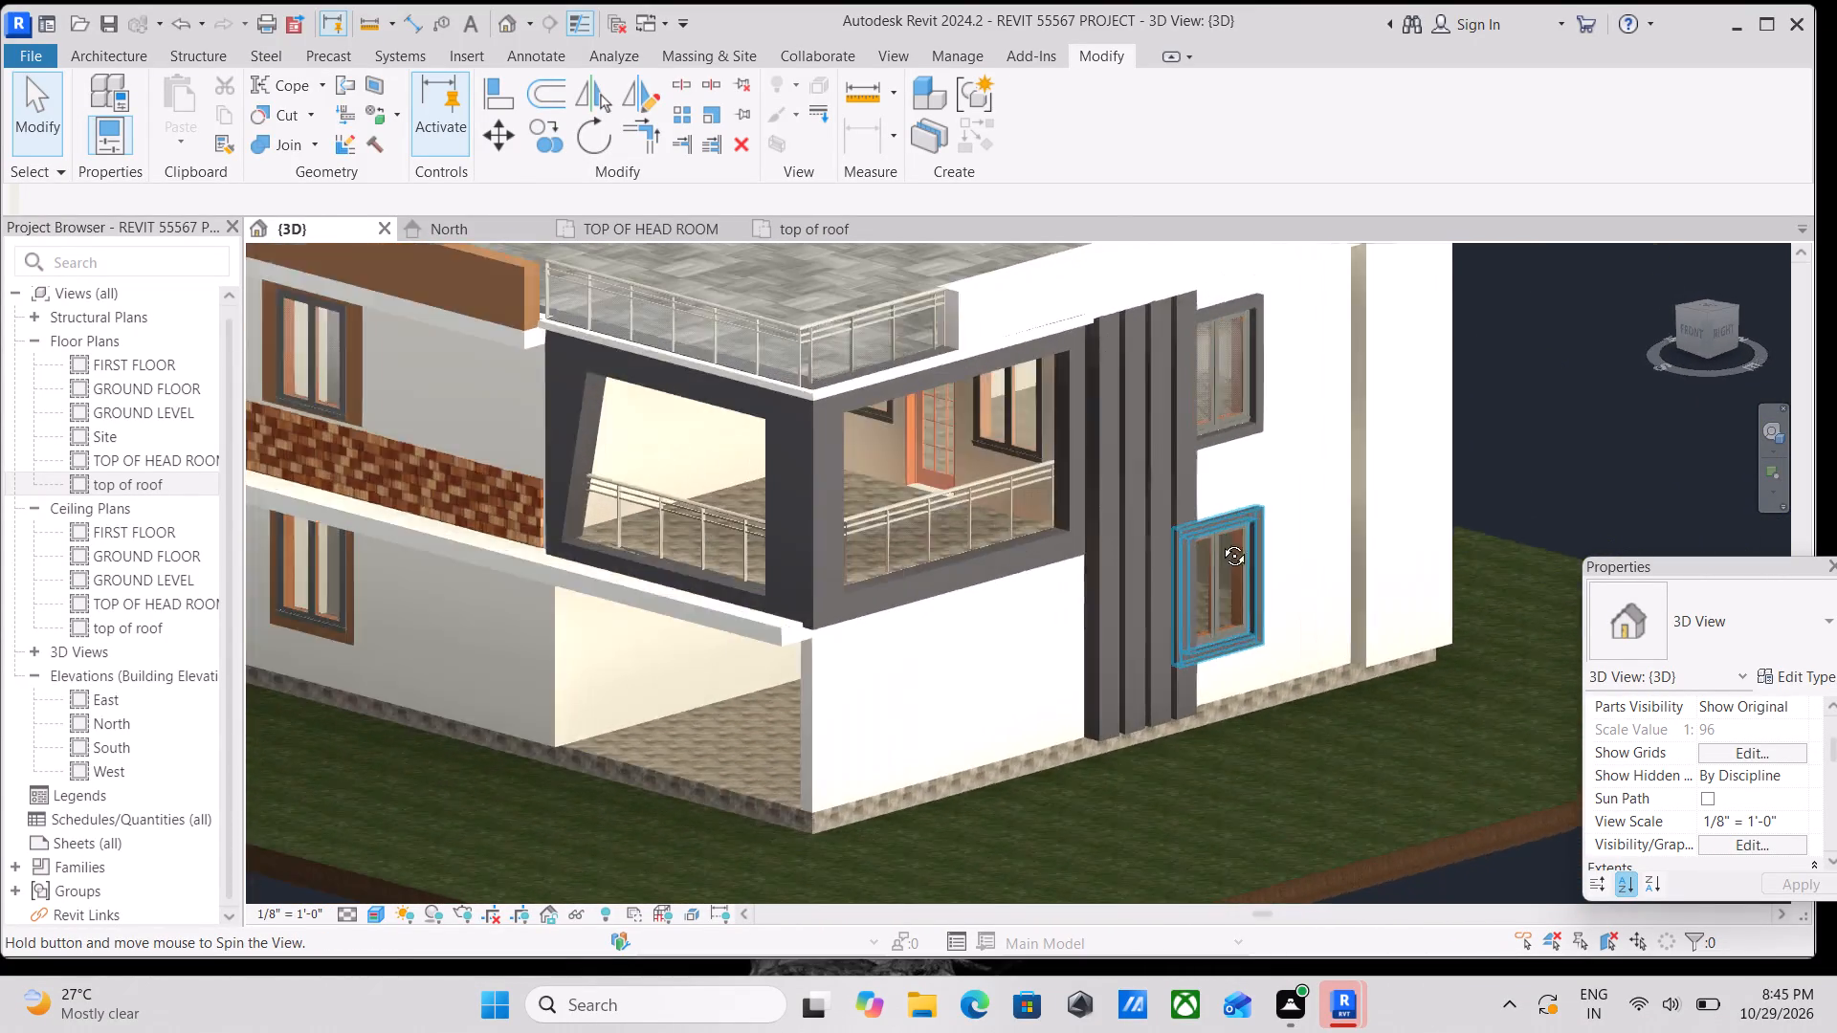
middle_click_drag(1220, 541, 1211, 582, "shift")
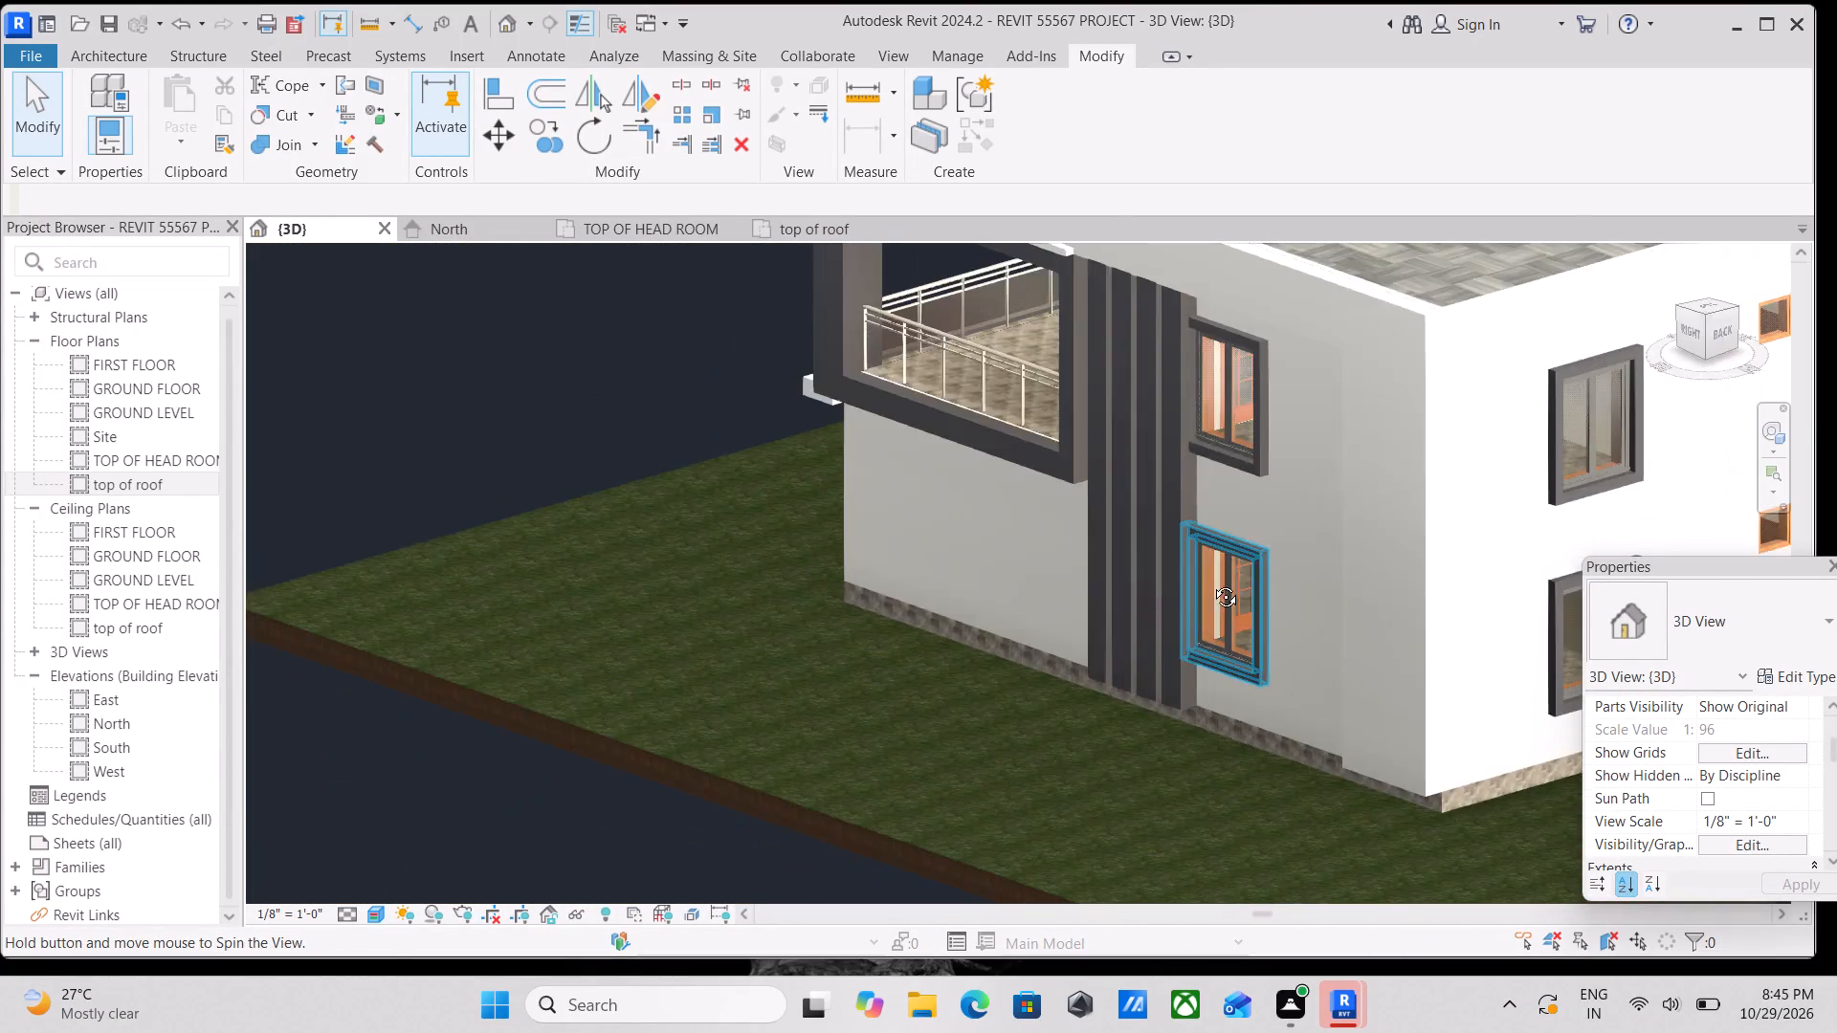
Examine the four vertical strips, the corner balcony and the plinth edge of the open porch from the side and front of the house.
middle_click_drag(1211, 582, 1215, 523, "shift")
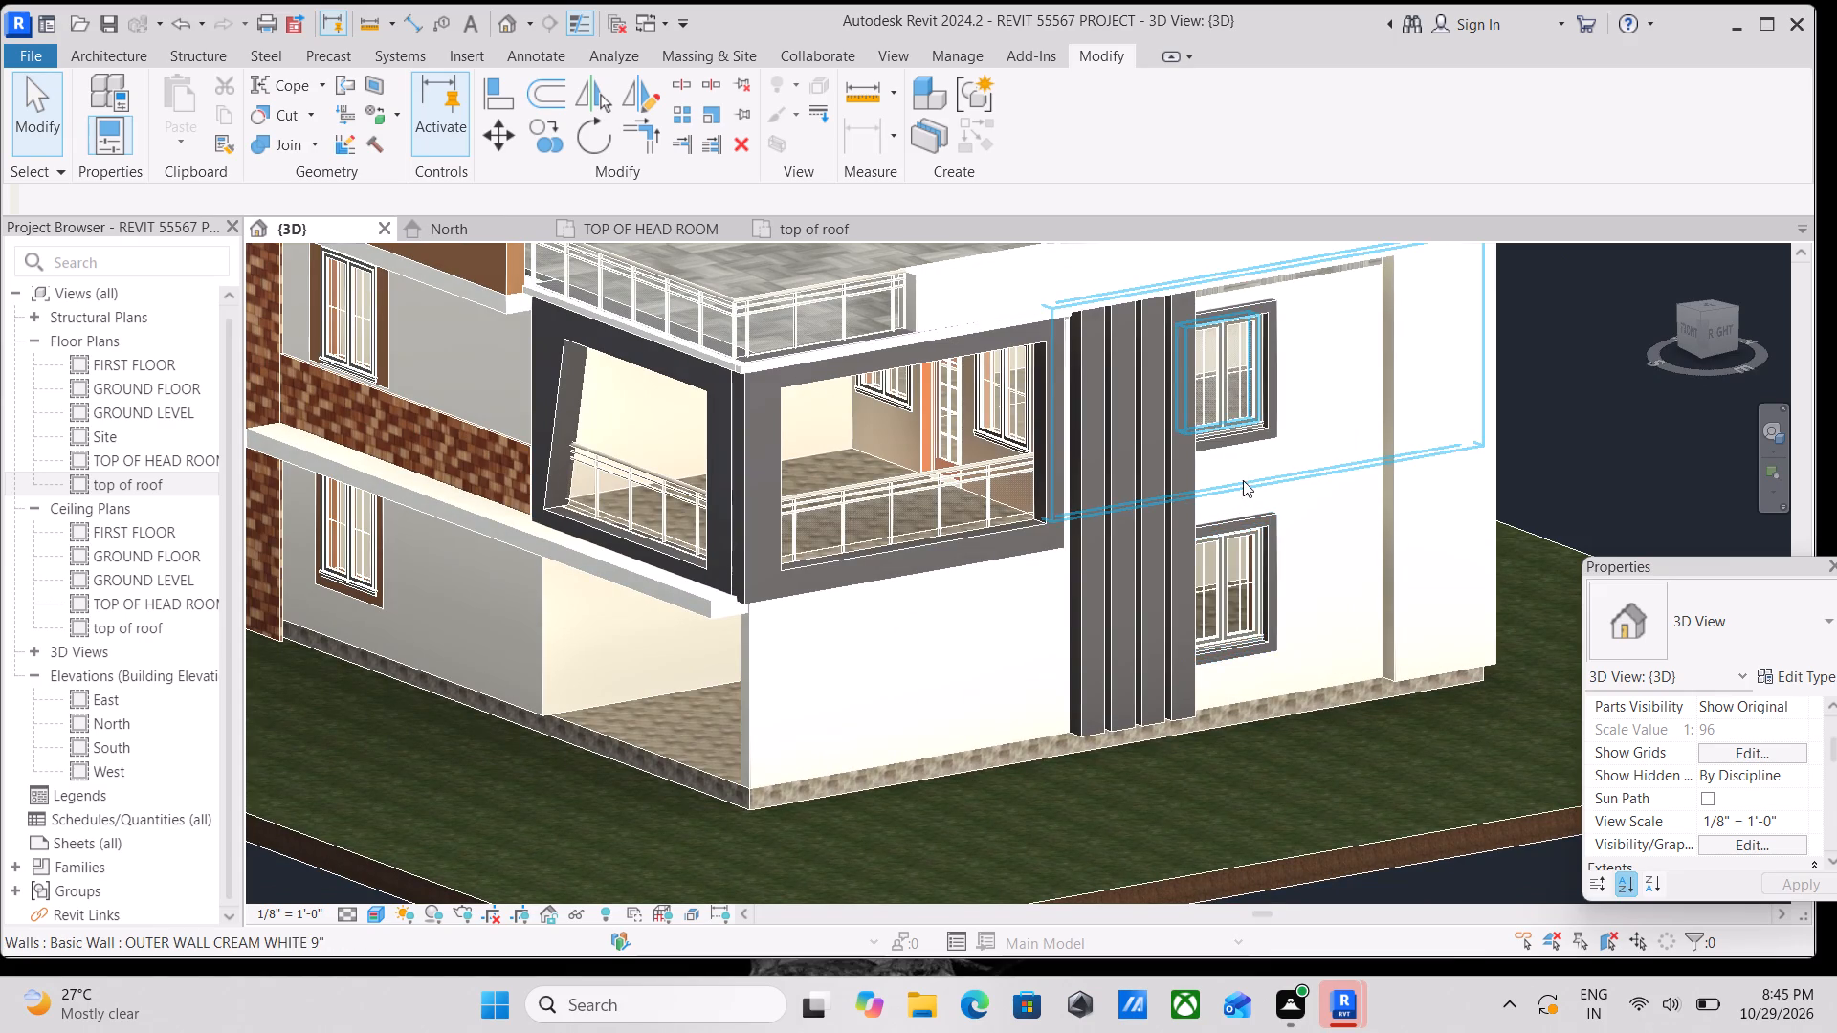
scroll(1244, 478, "down", 1)
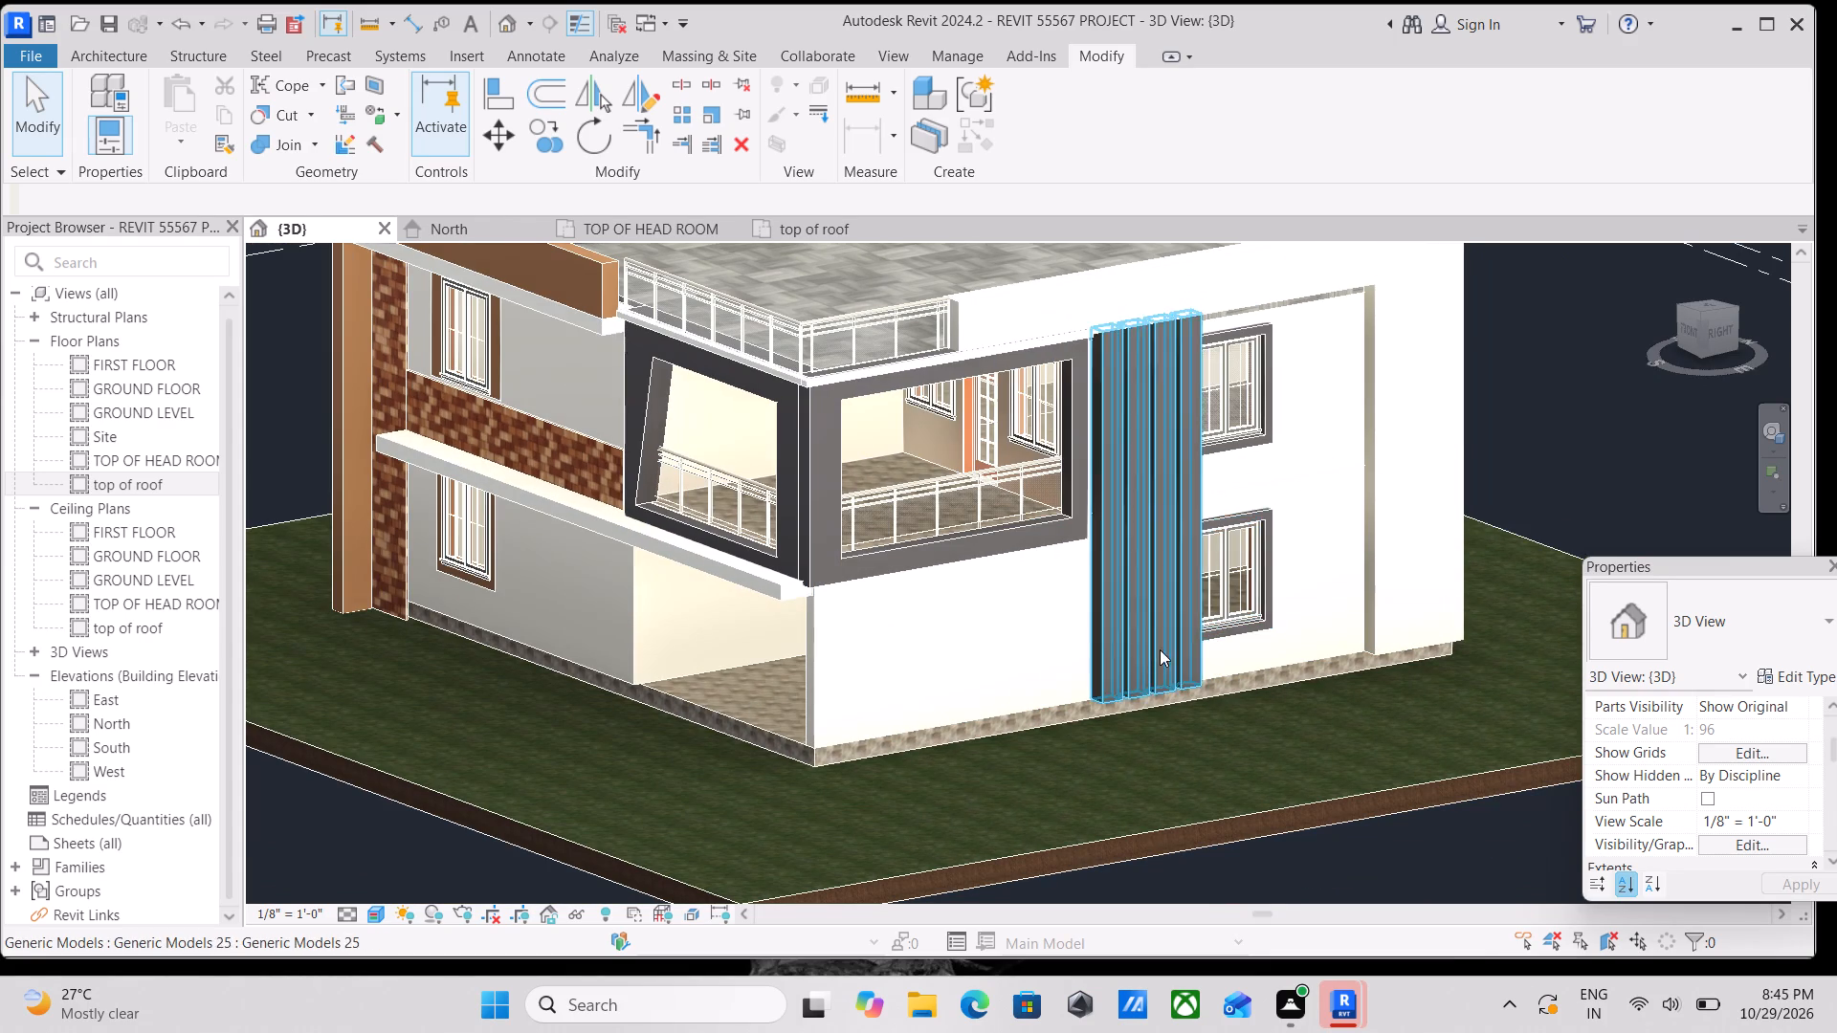
key("Escape")
scroll(1149, 656, "down", 2)
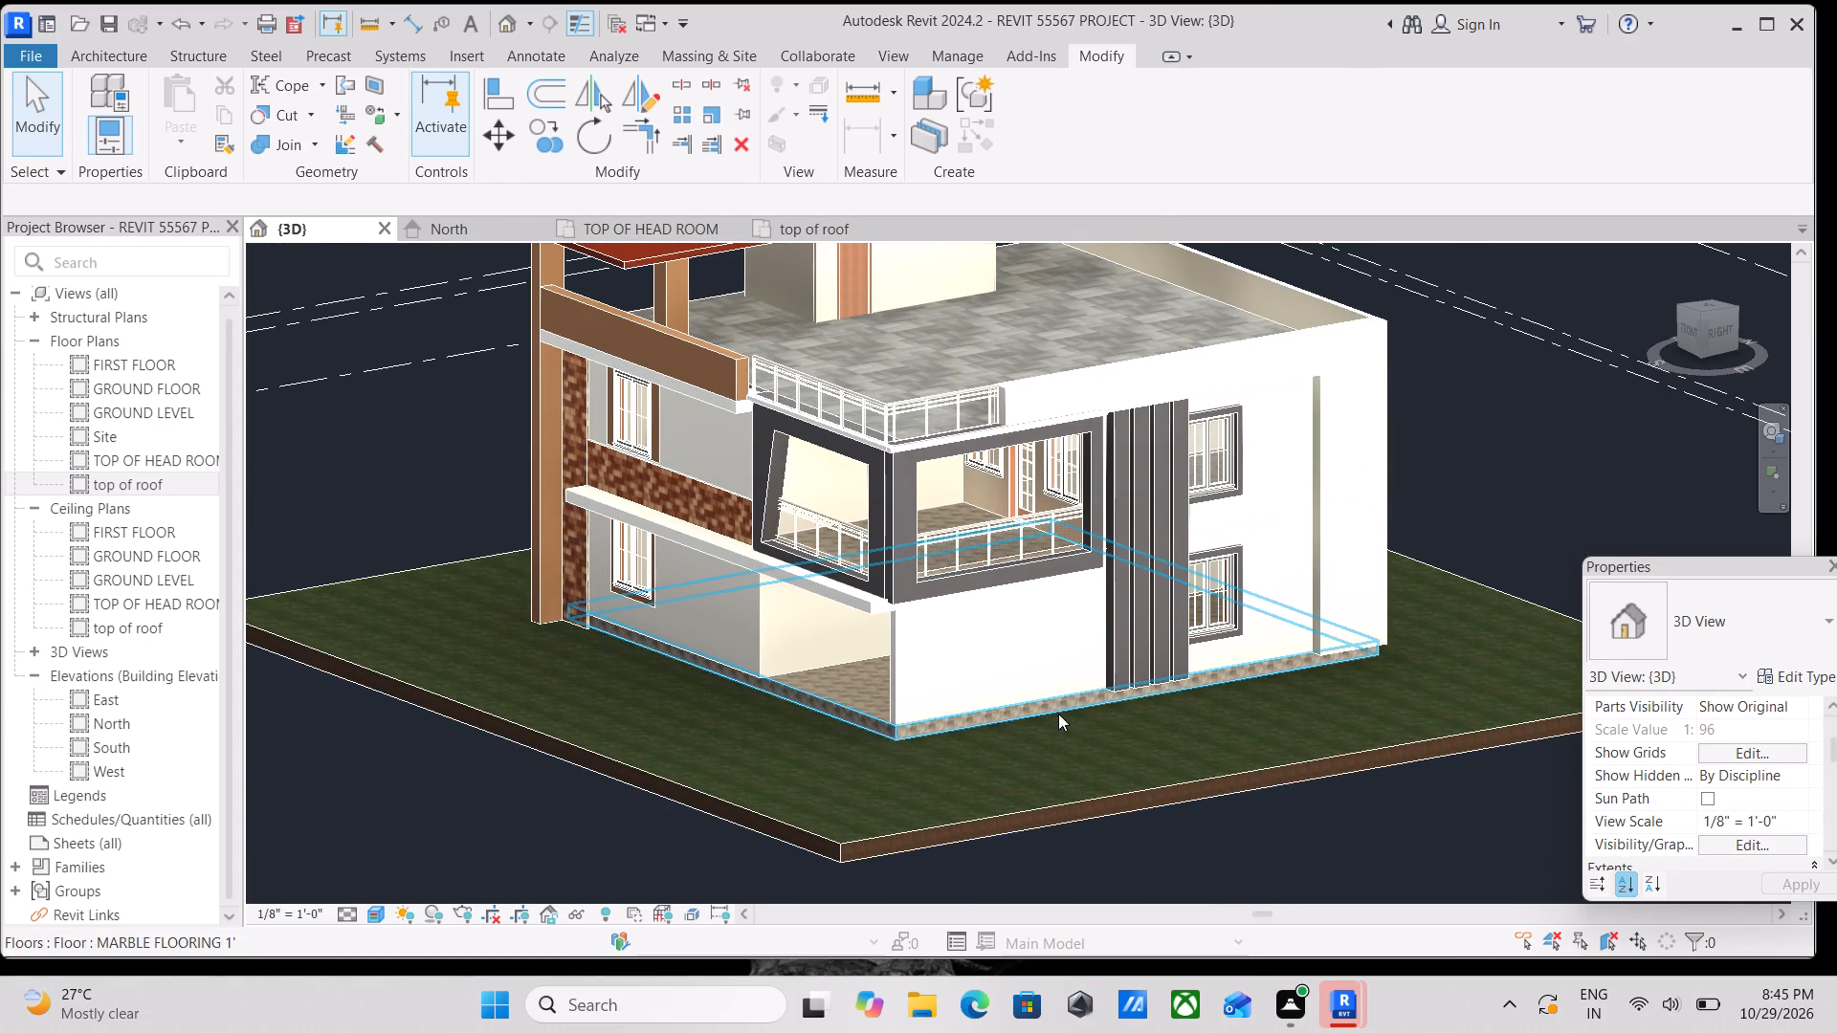
middle_click_drag(1058, 712, 908, 708)
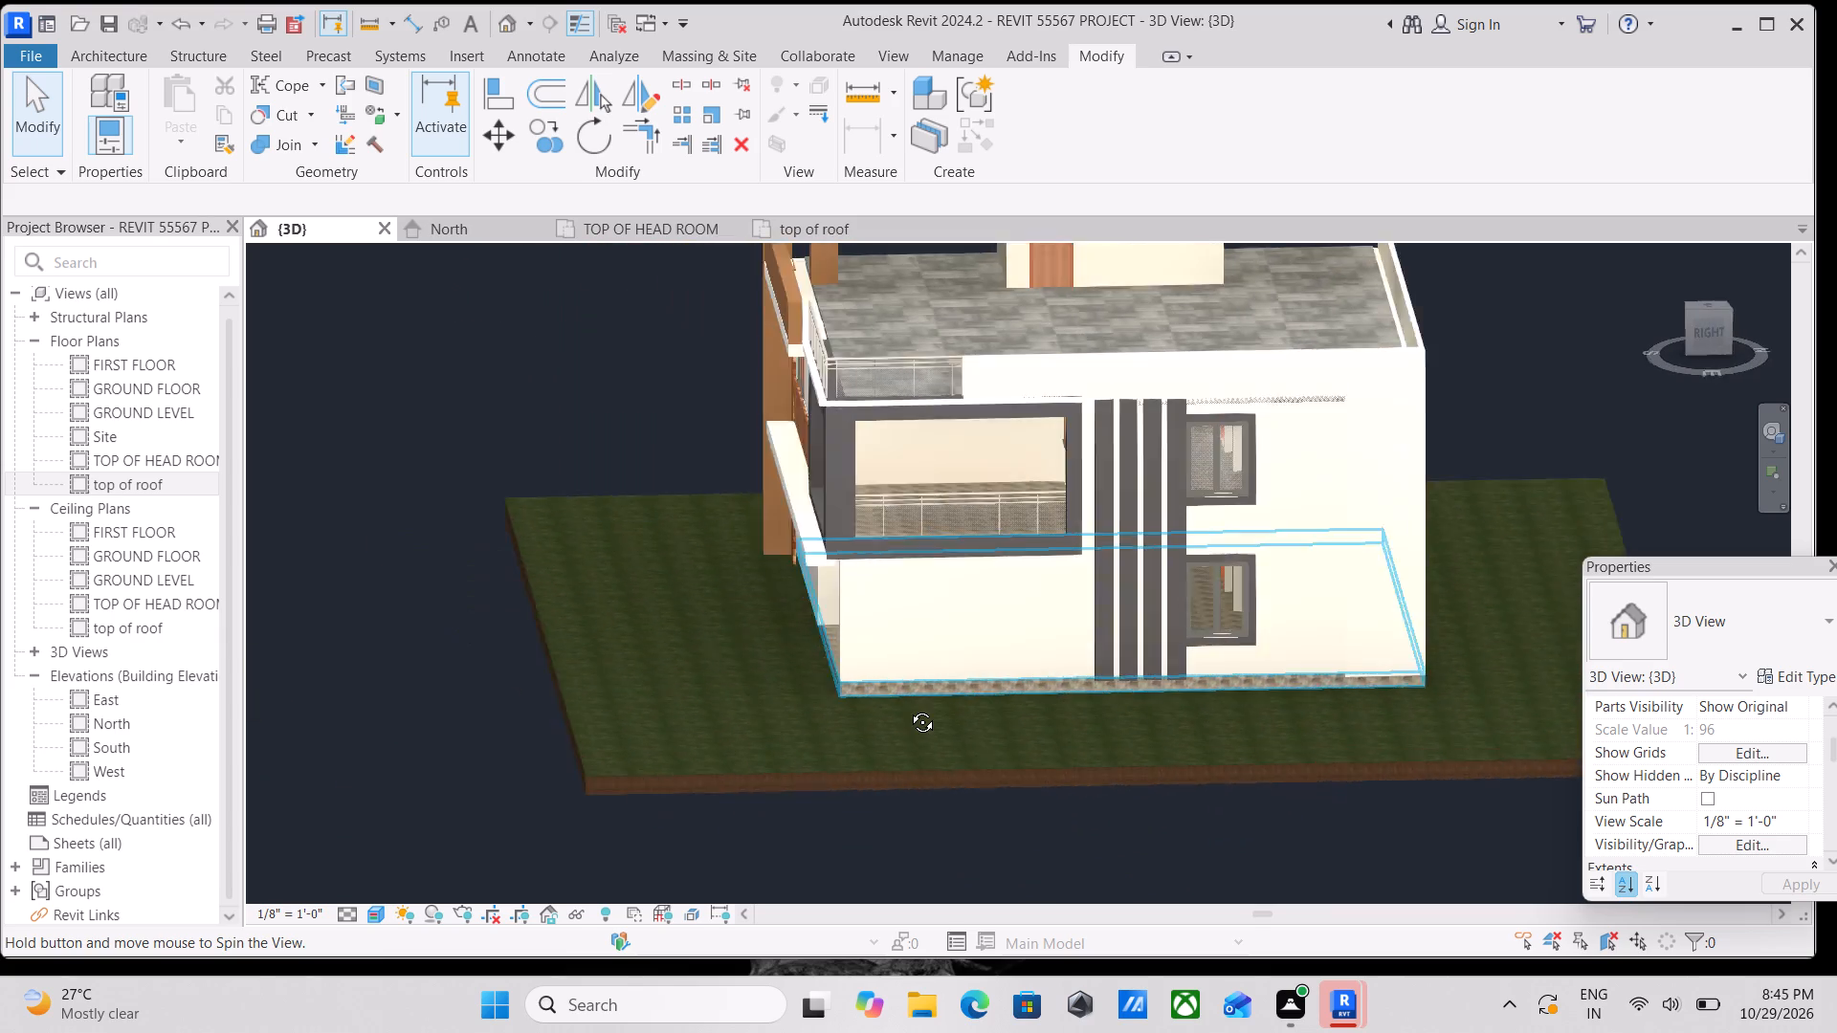
middle_click_drag(908, 708, 1002, 736)
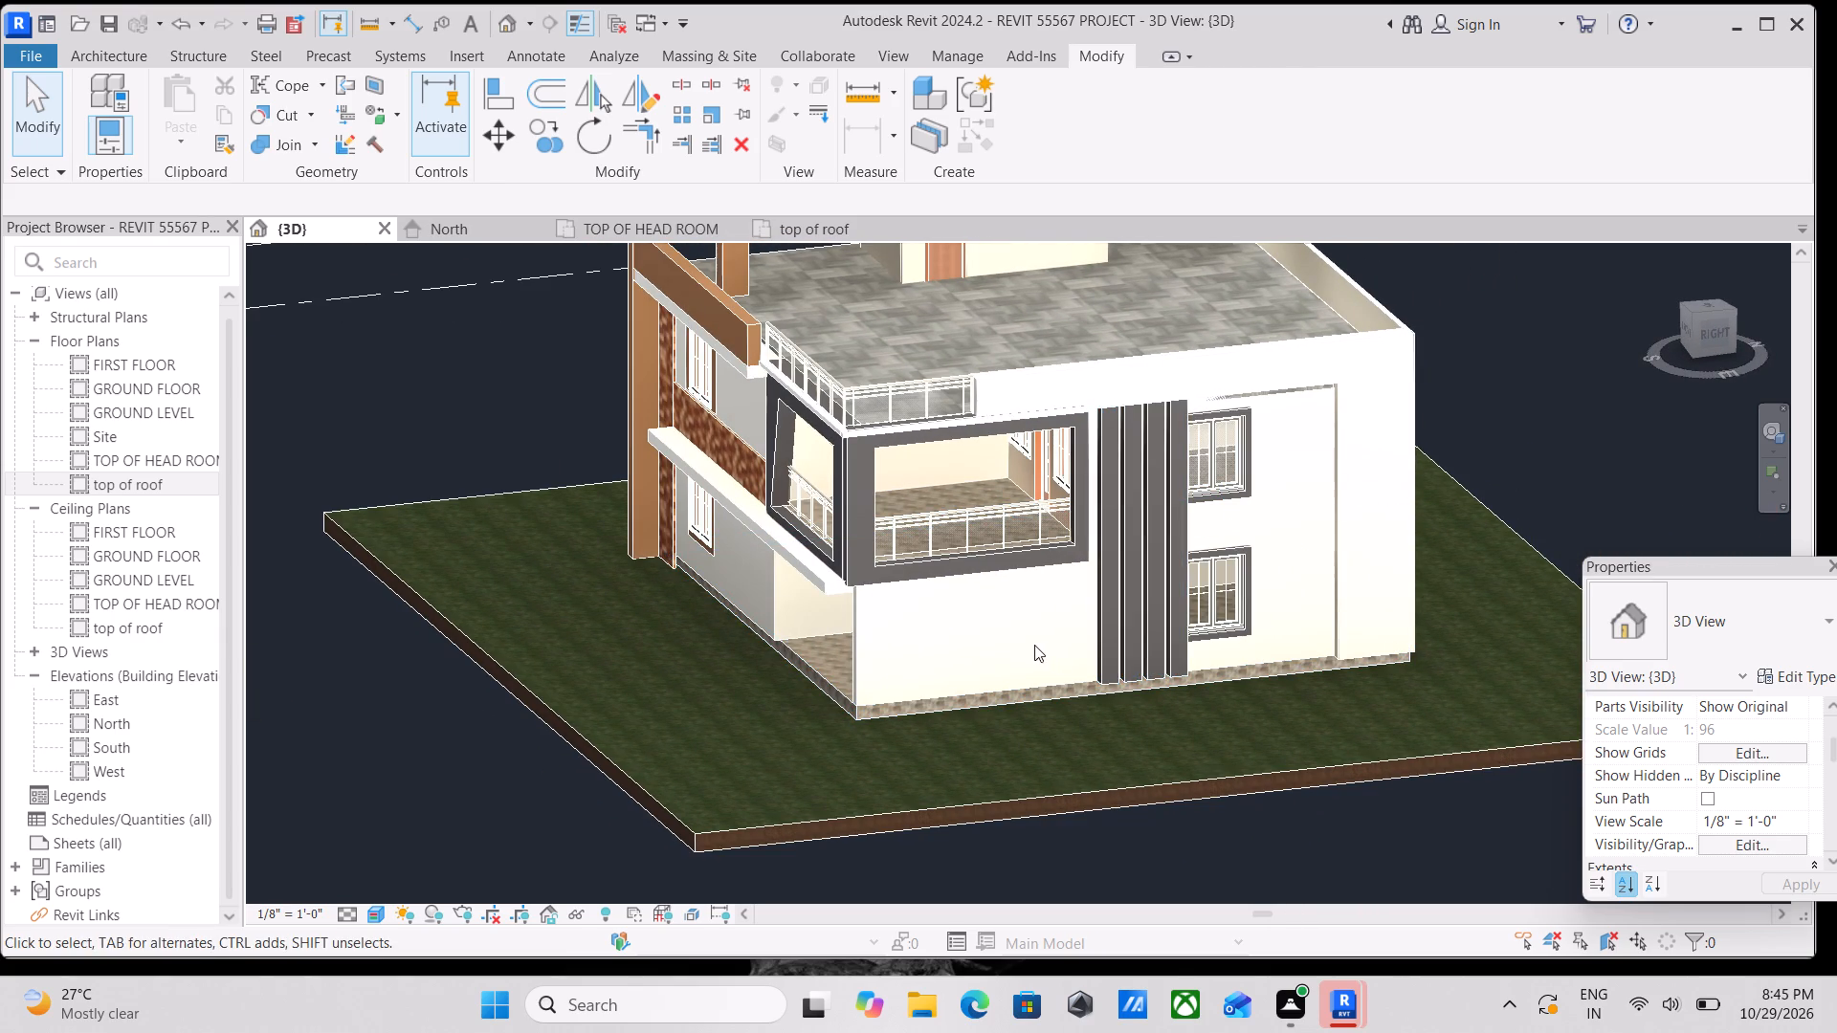
middle_click_drag(1038, 648, 1226, 670, "shift")
scroll(960, 848, "up", 4)
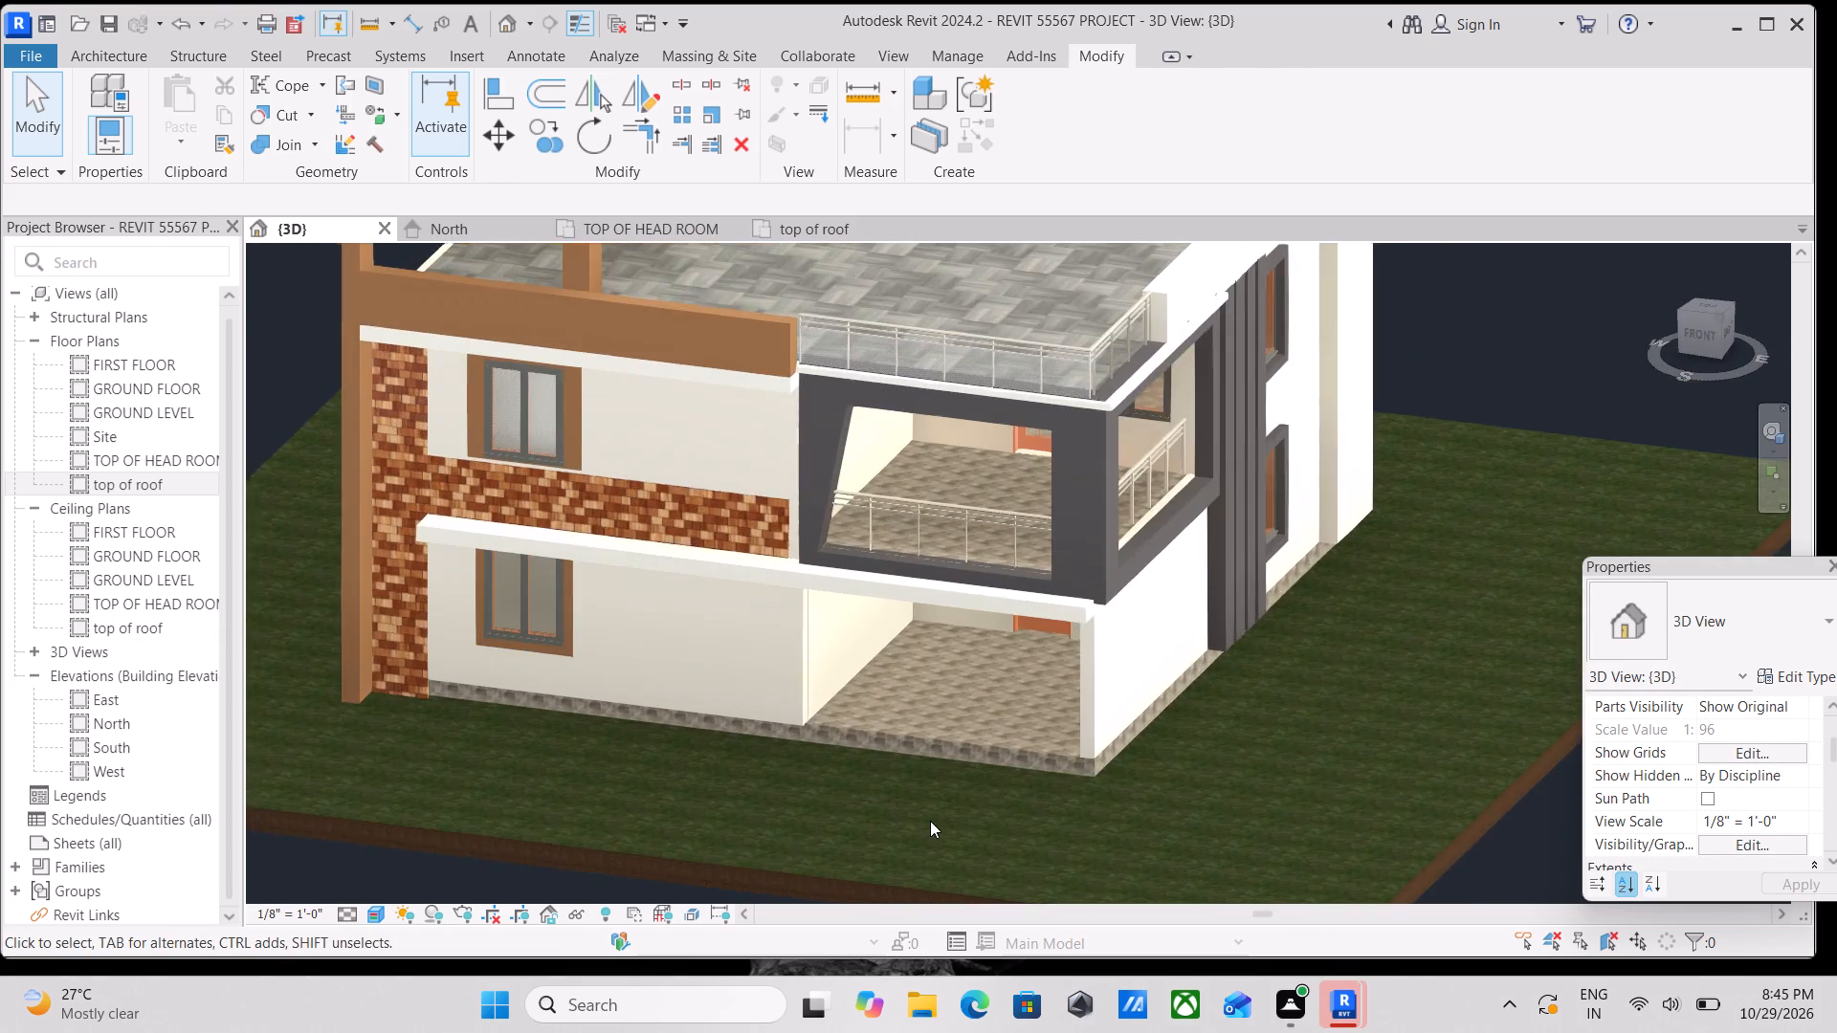
scroll(930, 821, "up", 1)
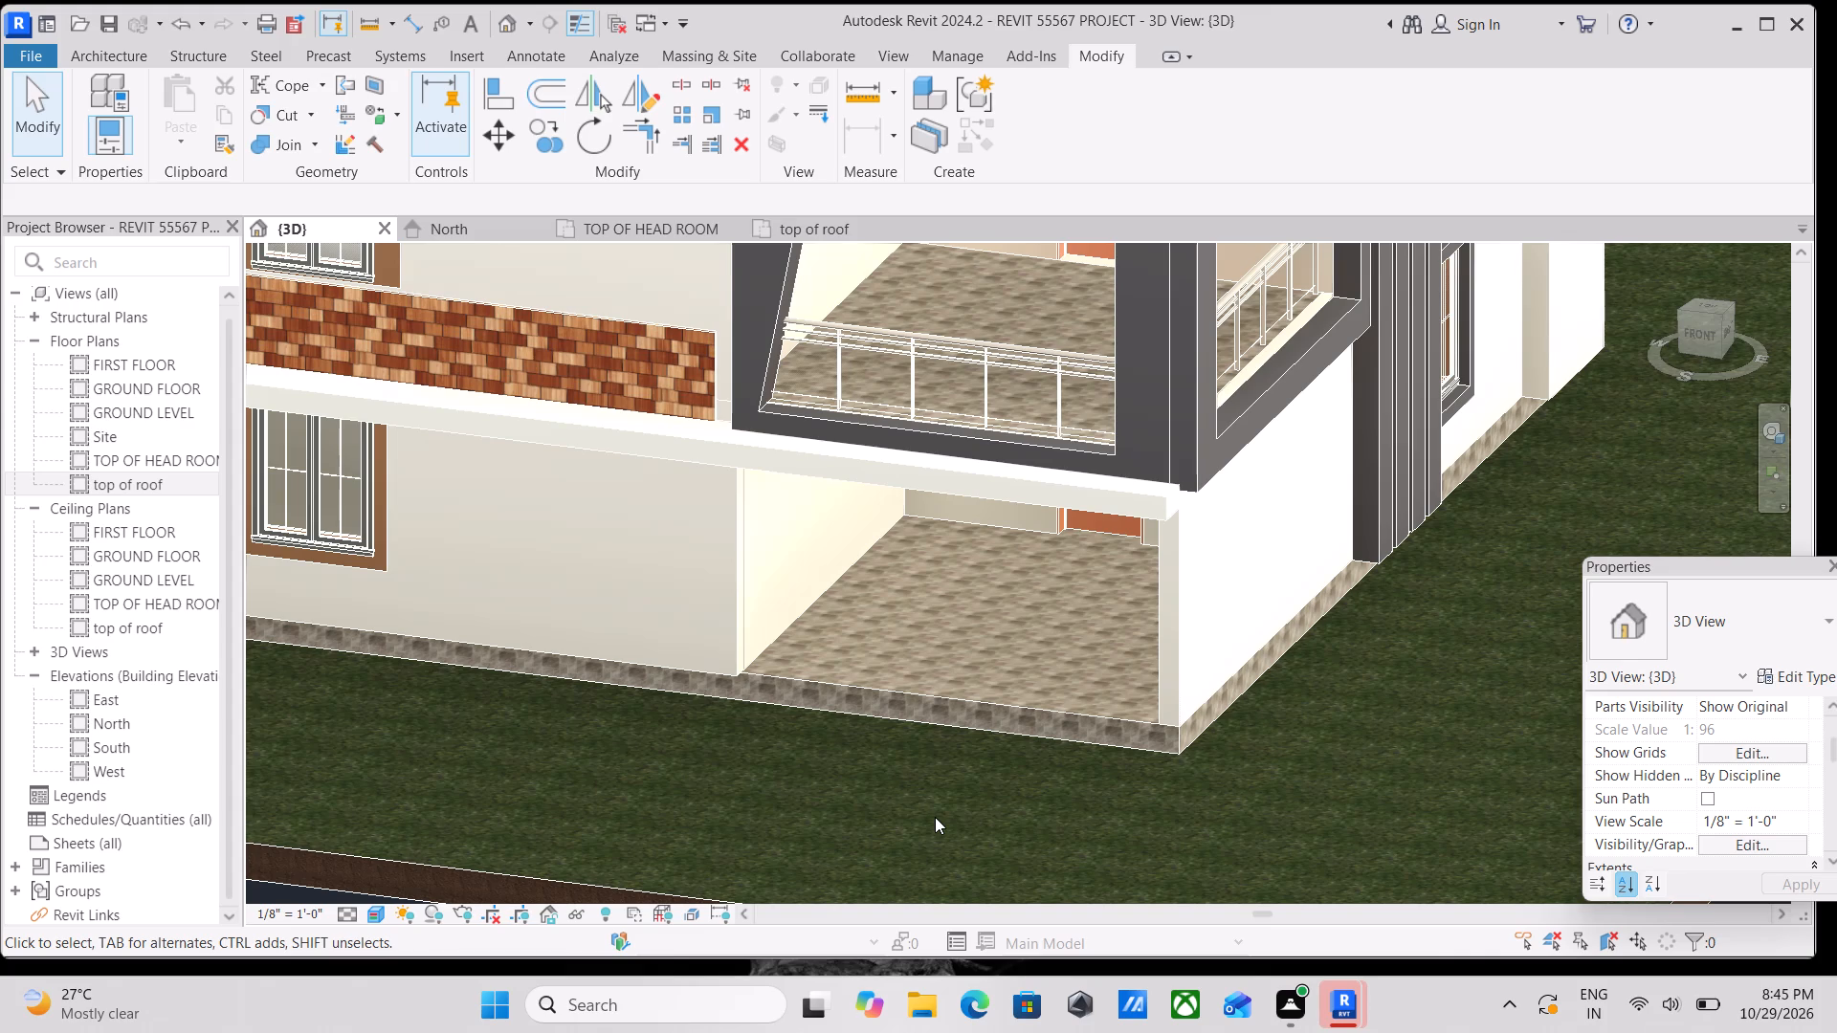
scroll(1184, 824, "down", 1)
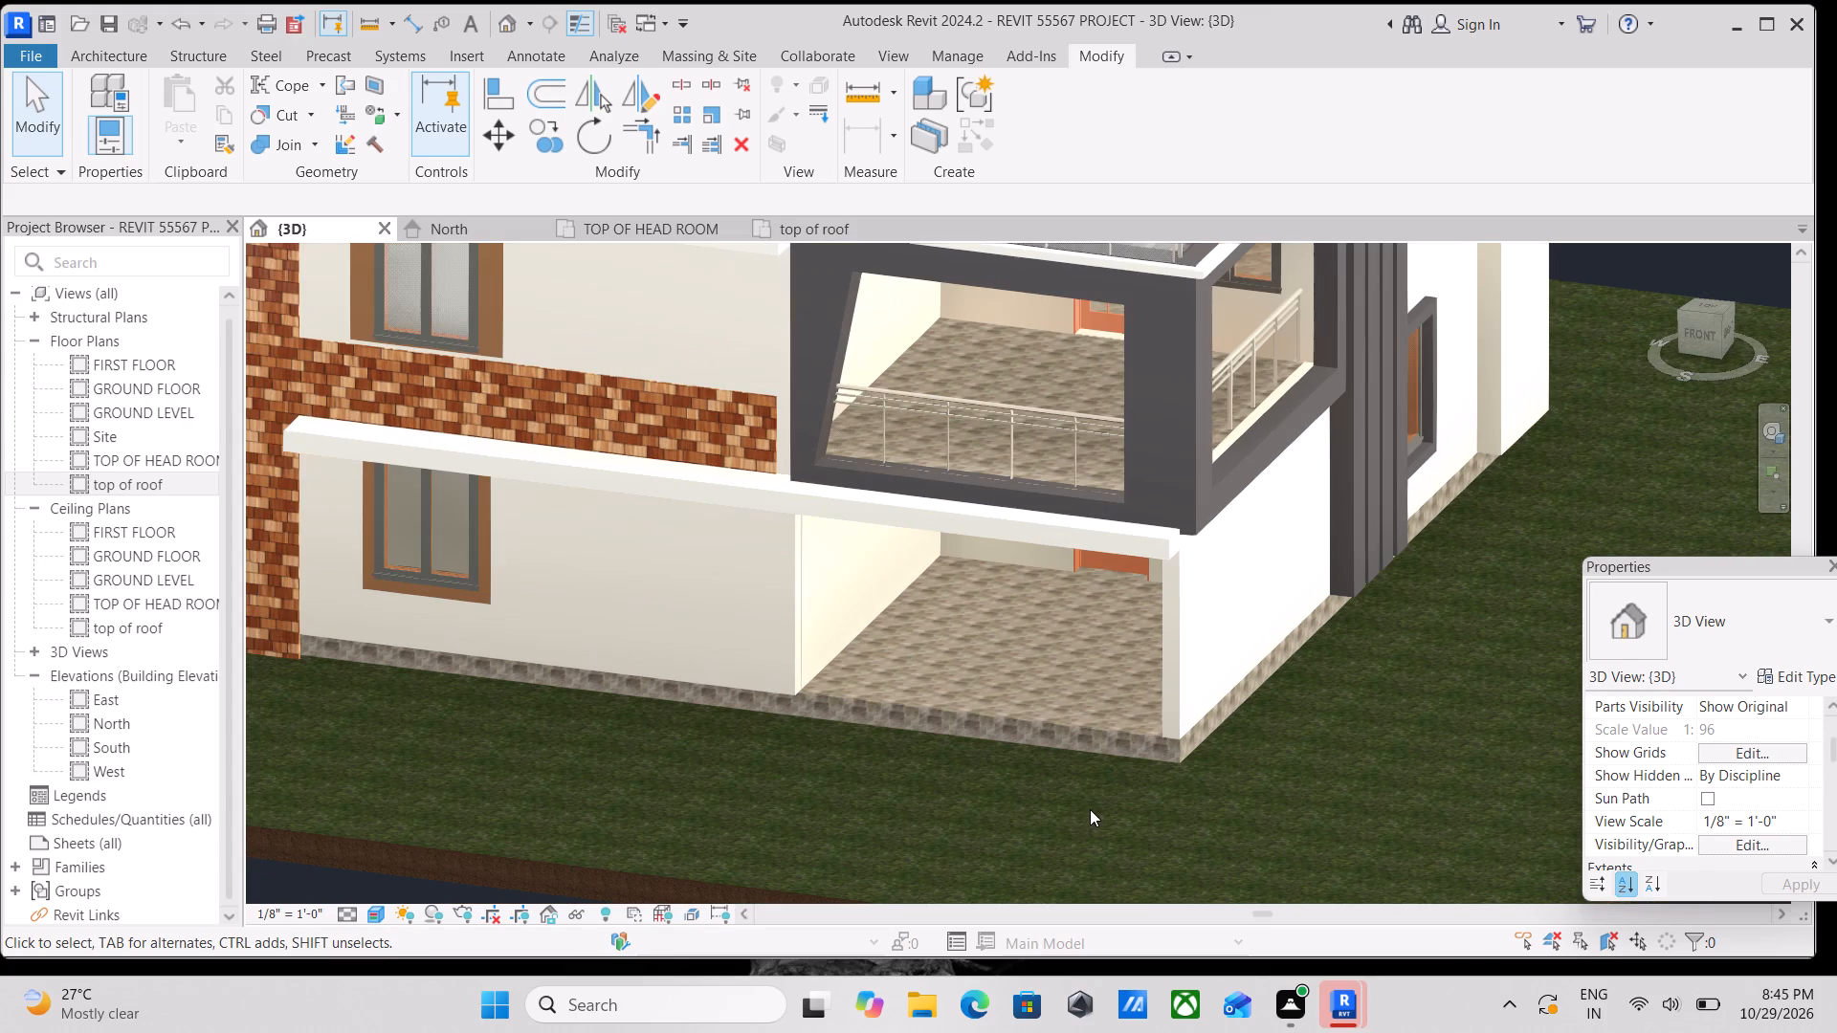
middle_click_drag(1090, 809, 1169, 751, "shift")
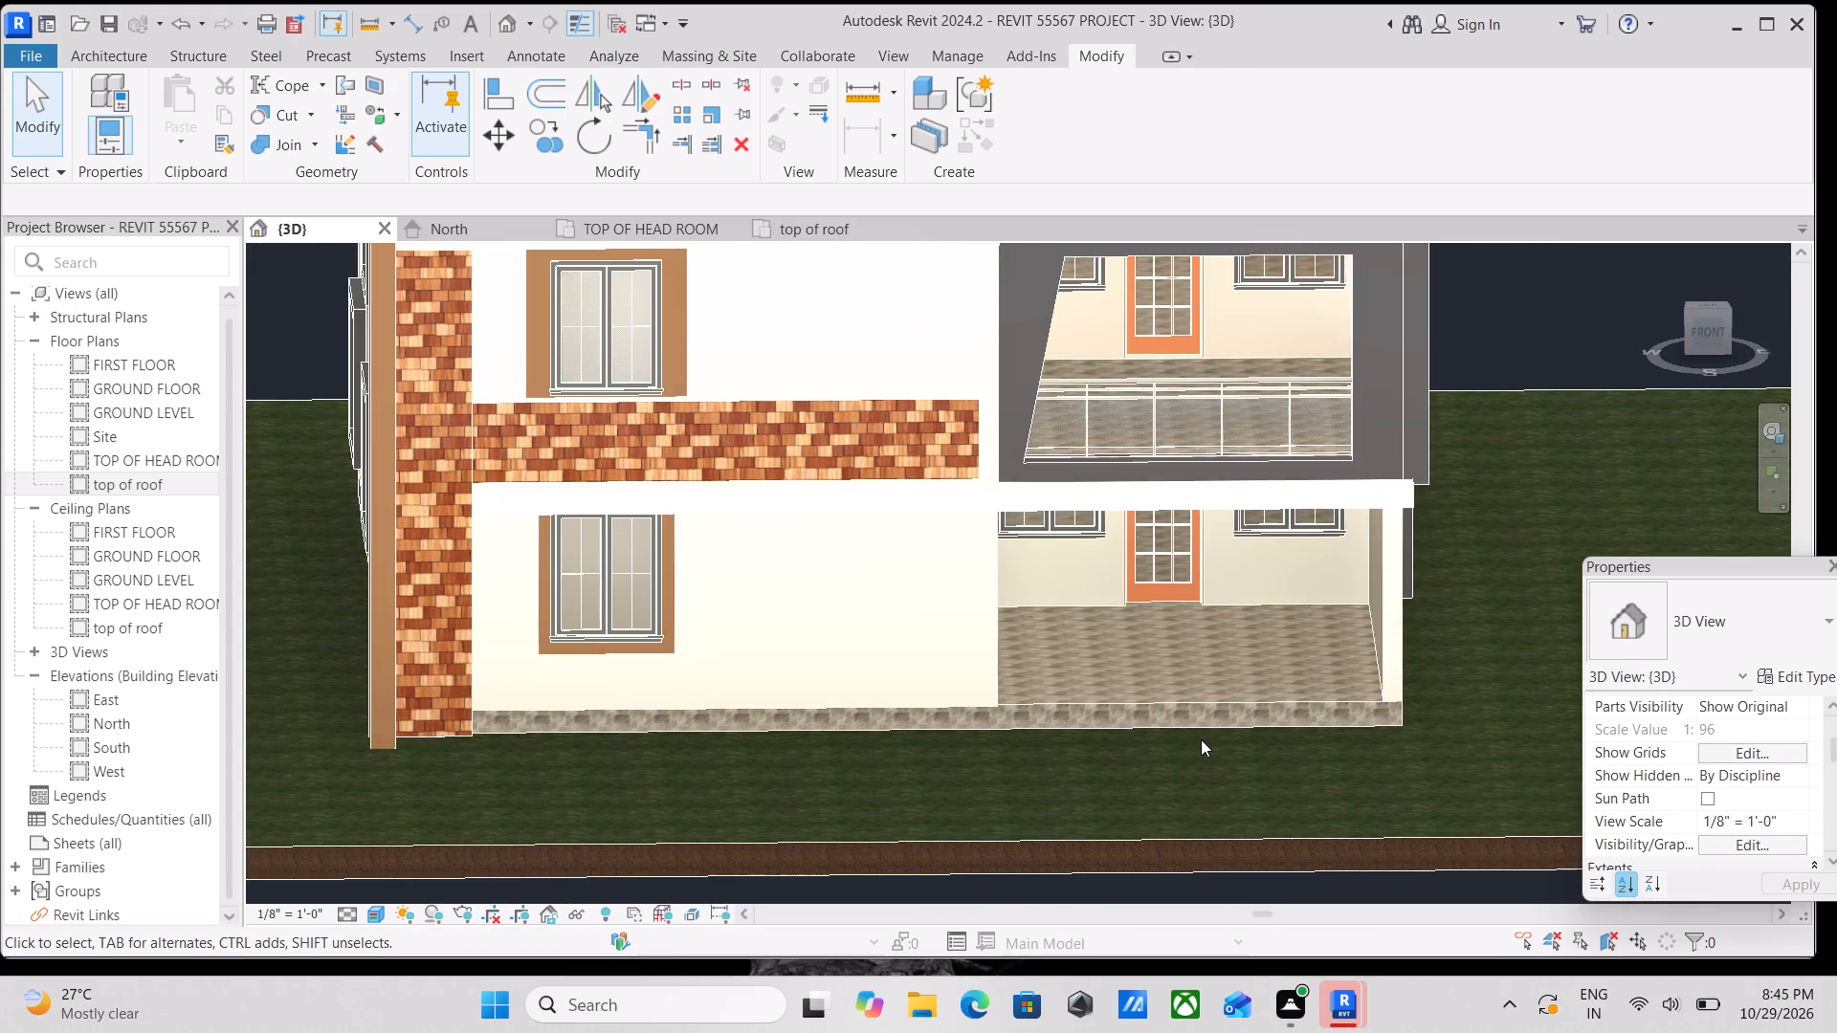
middle_click_drag(1201, 739, 1201, 787)
middle_click_drag(1136, 795, 1167, 821)
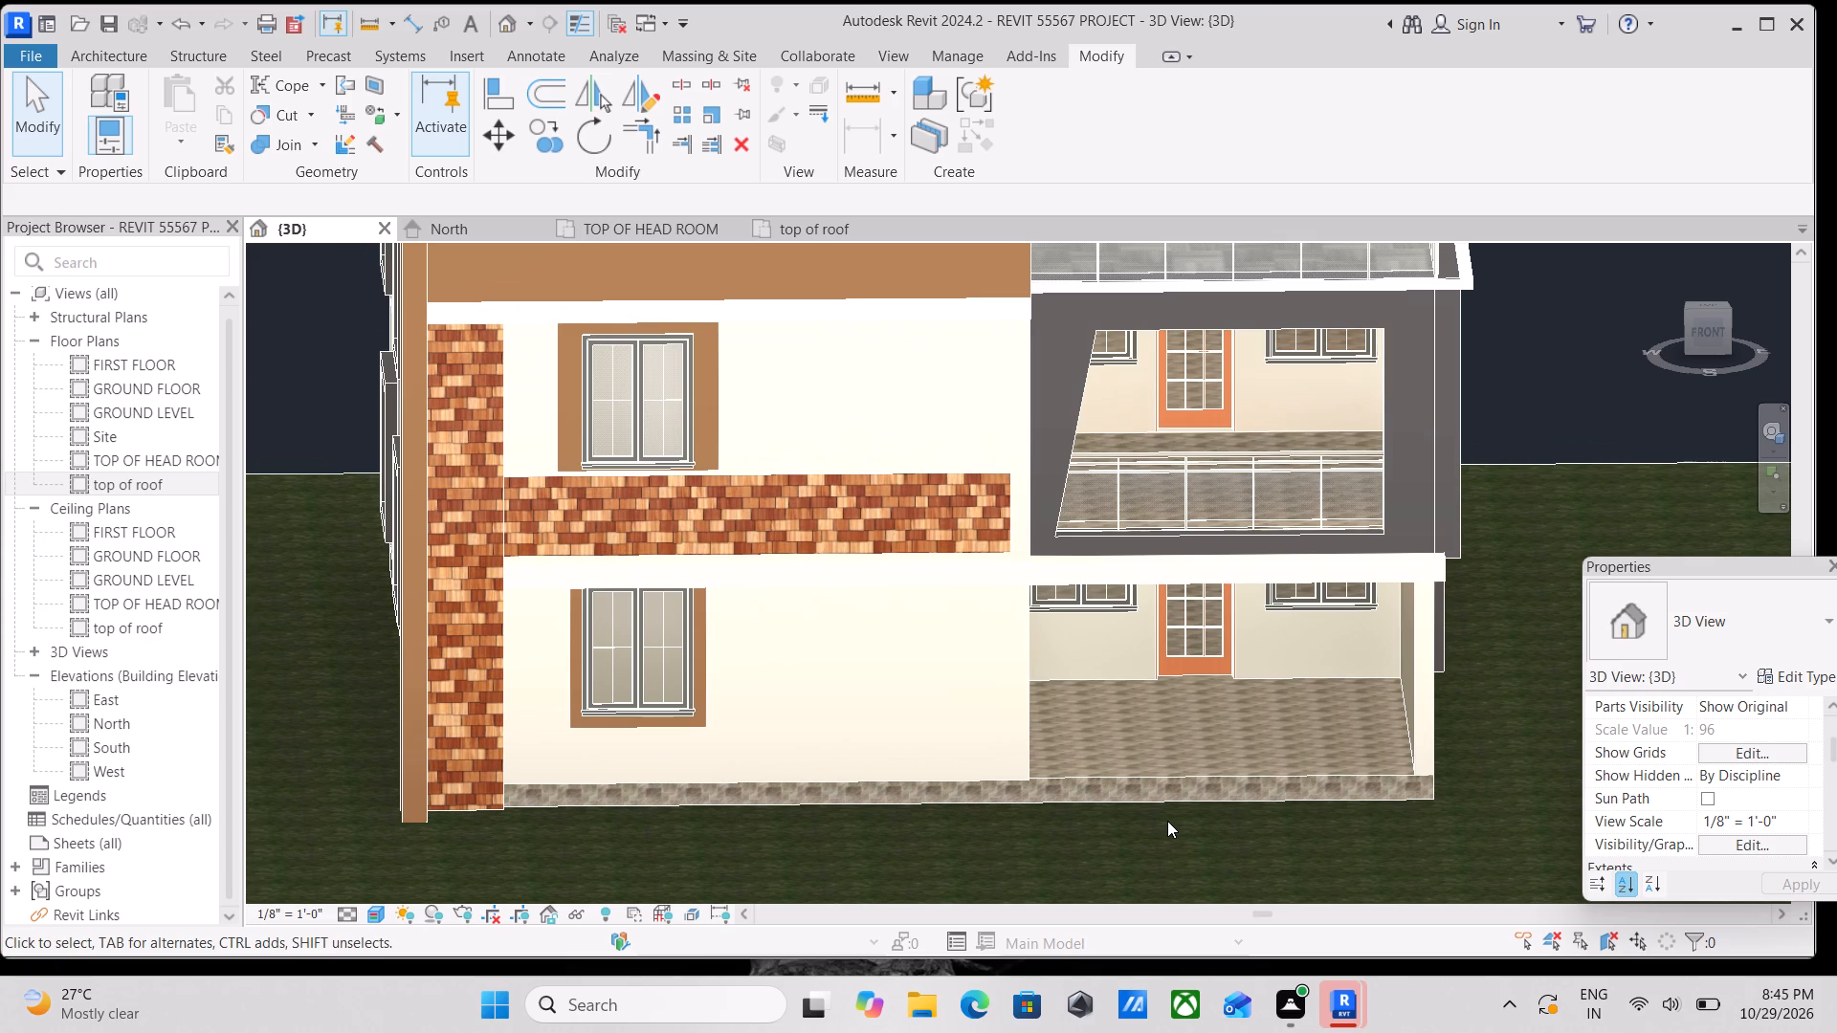
middle_click_drag(1138, 817, 1087, 824)
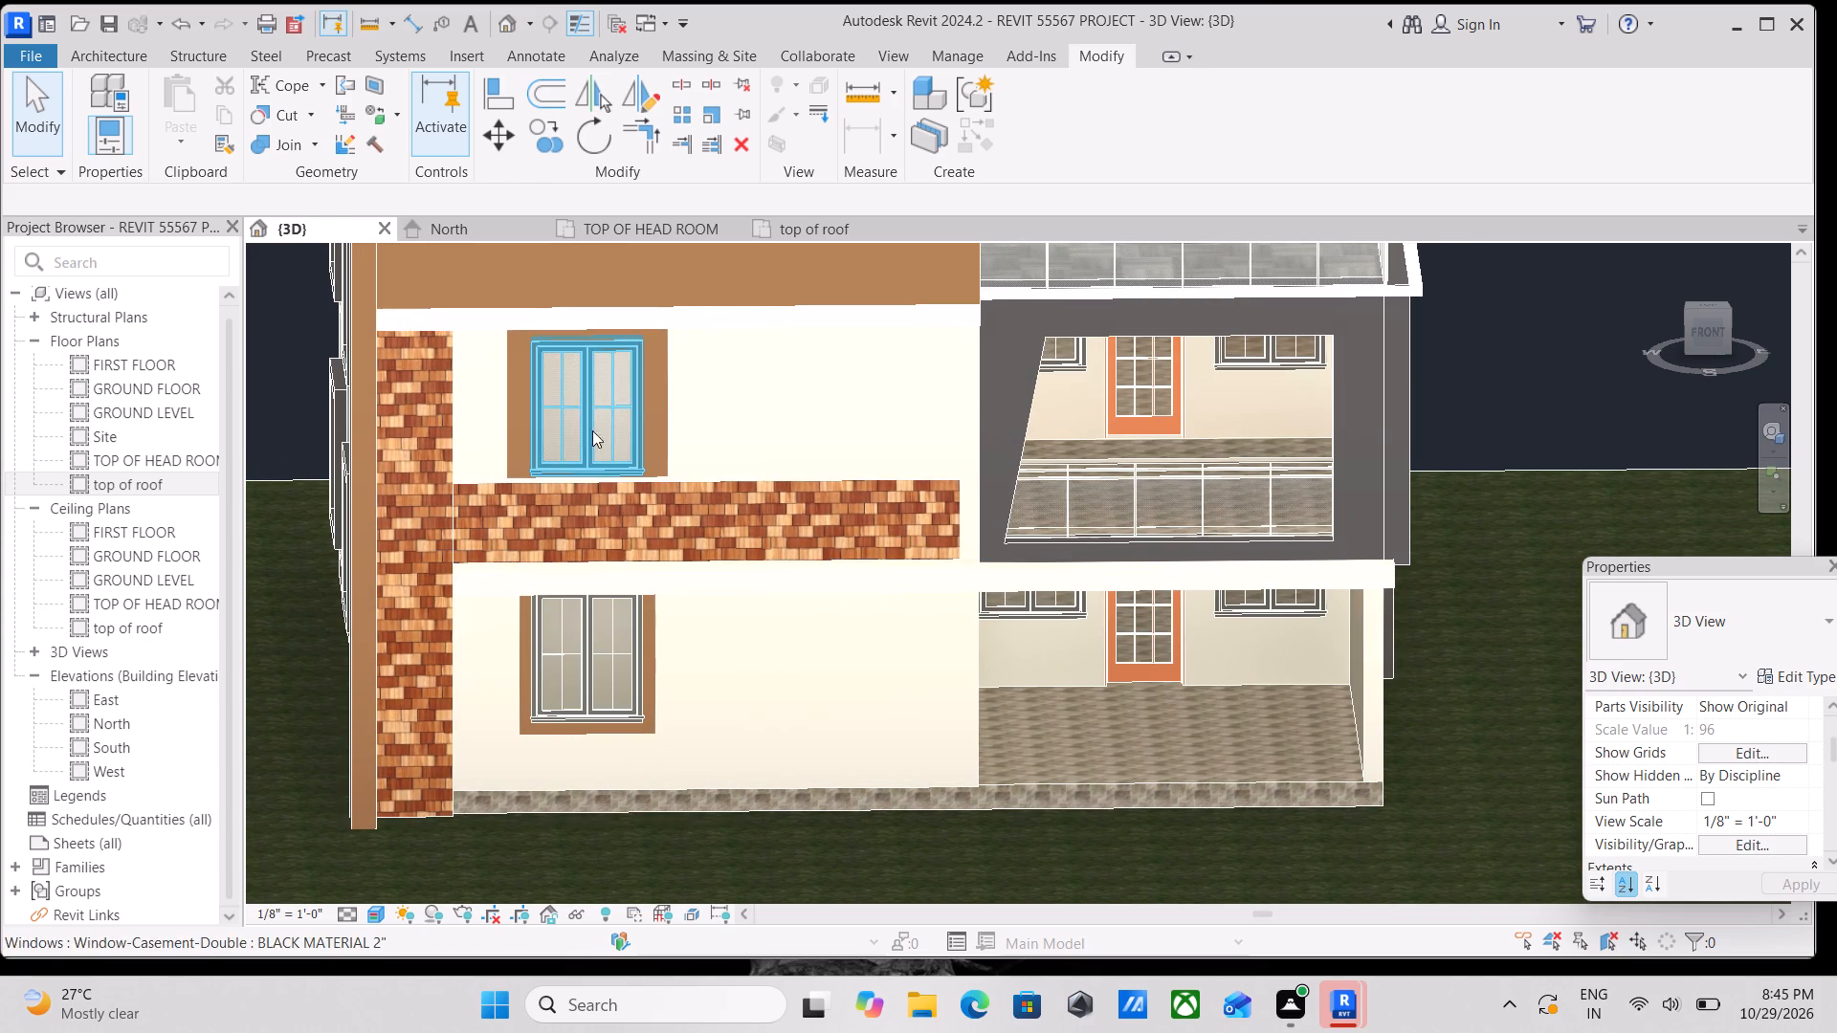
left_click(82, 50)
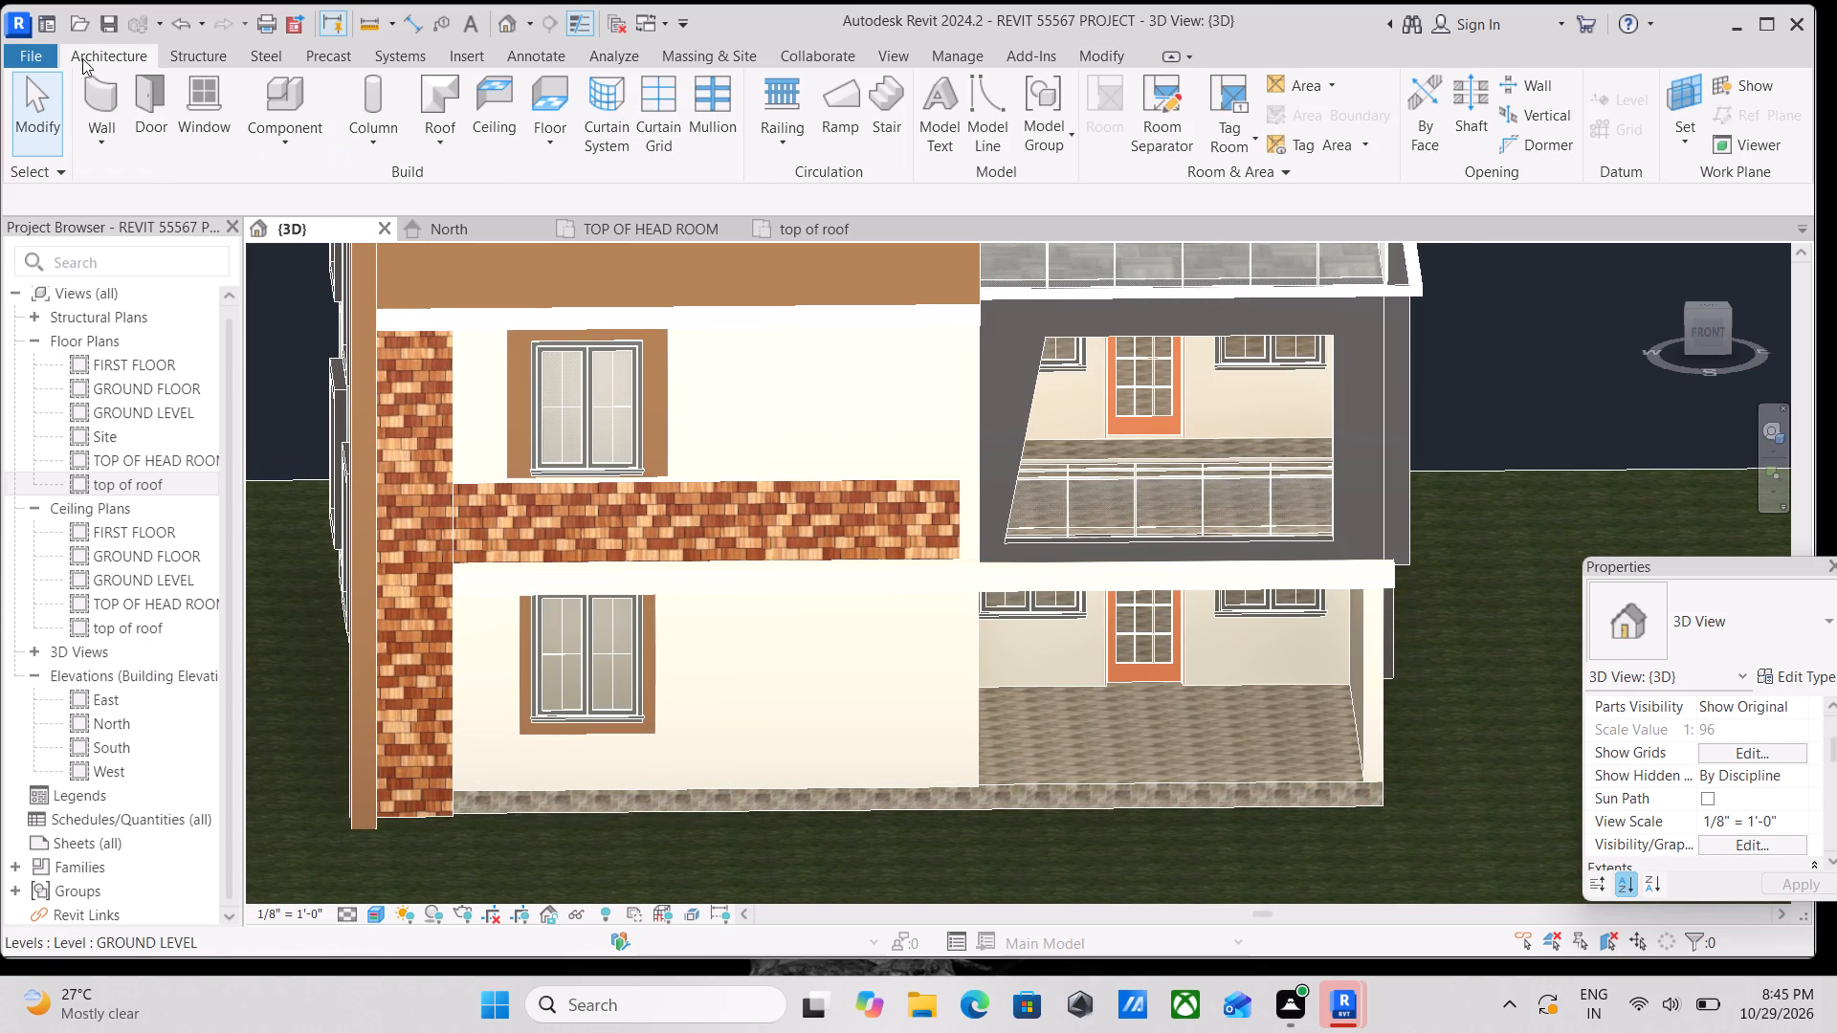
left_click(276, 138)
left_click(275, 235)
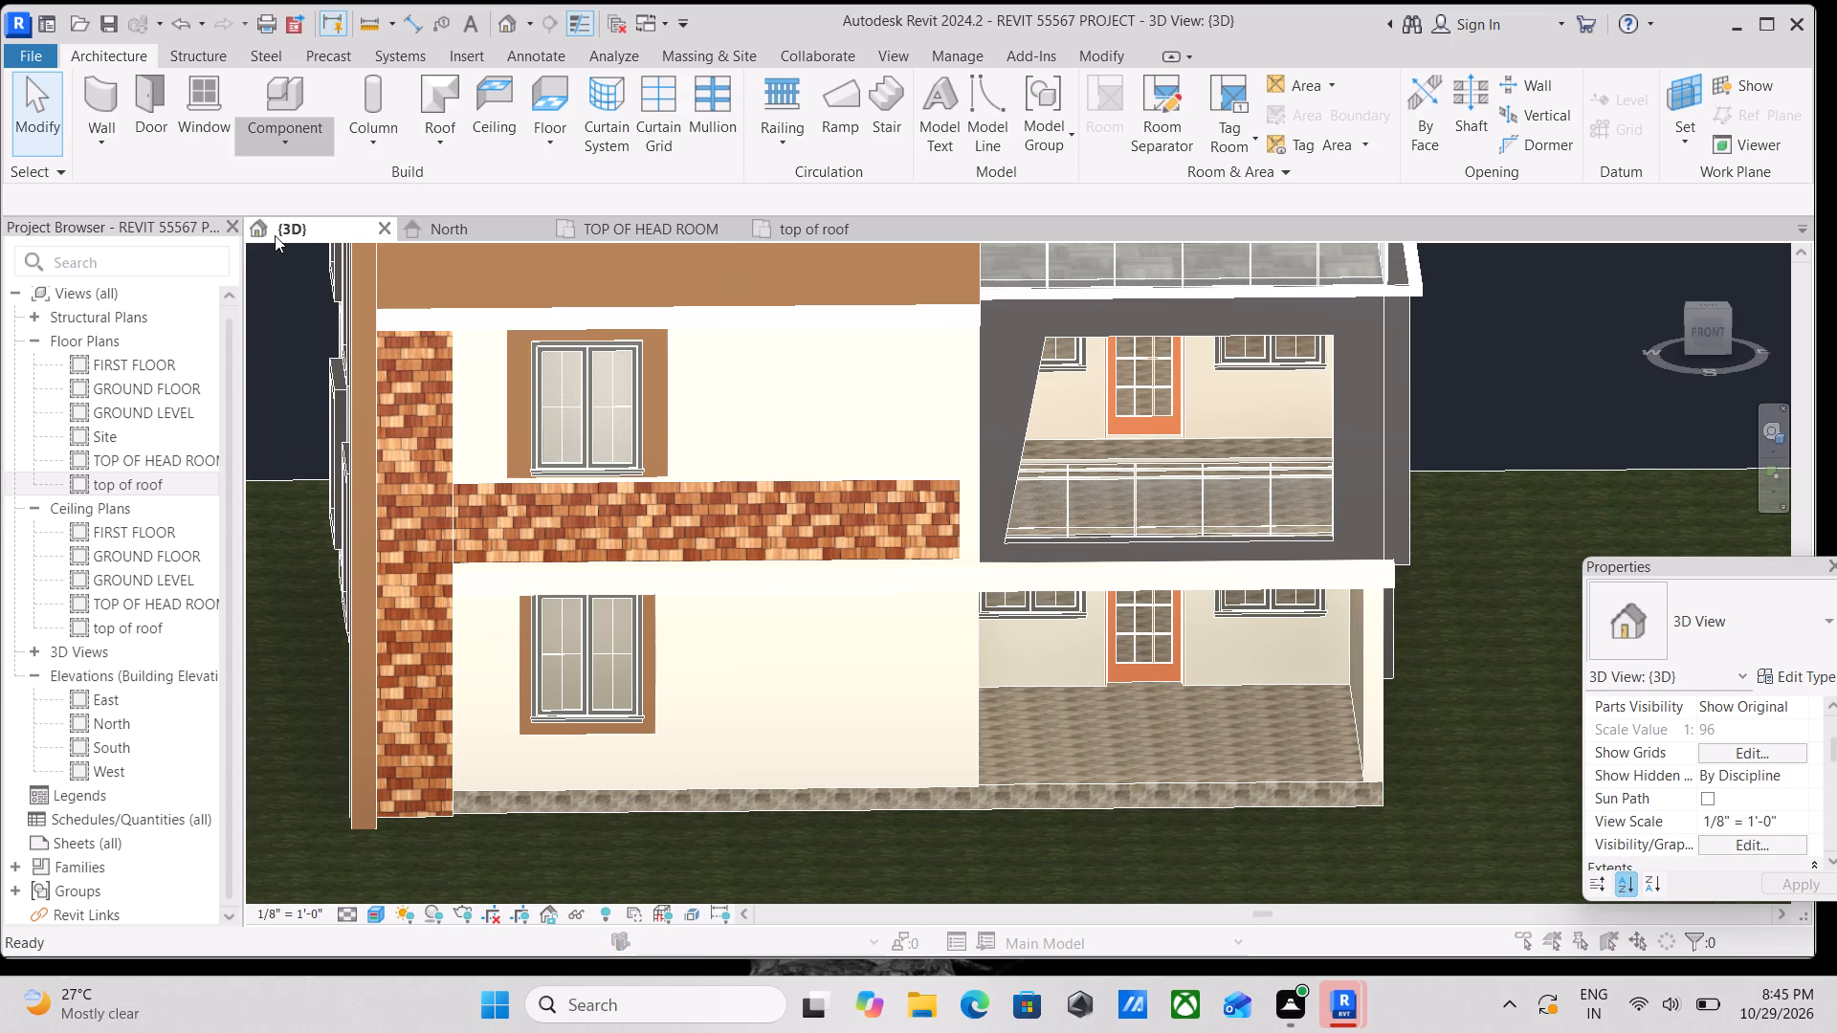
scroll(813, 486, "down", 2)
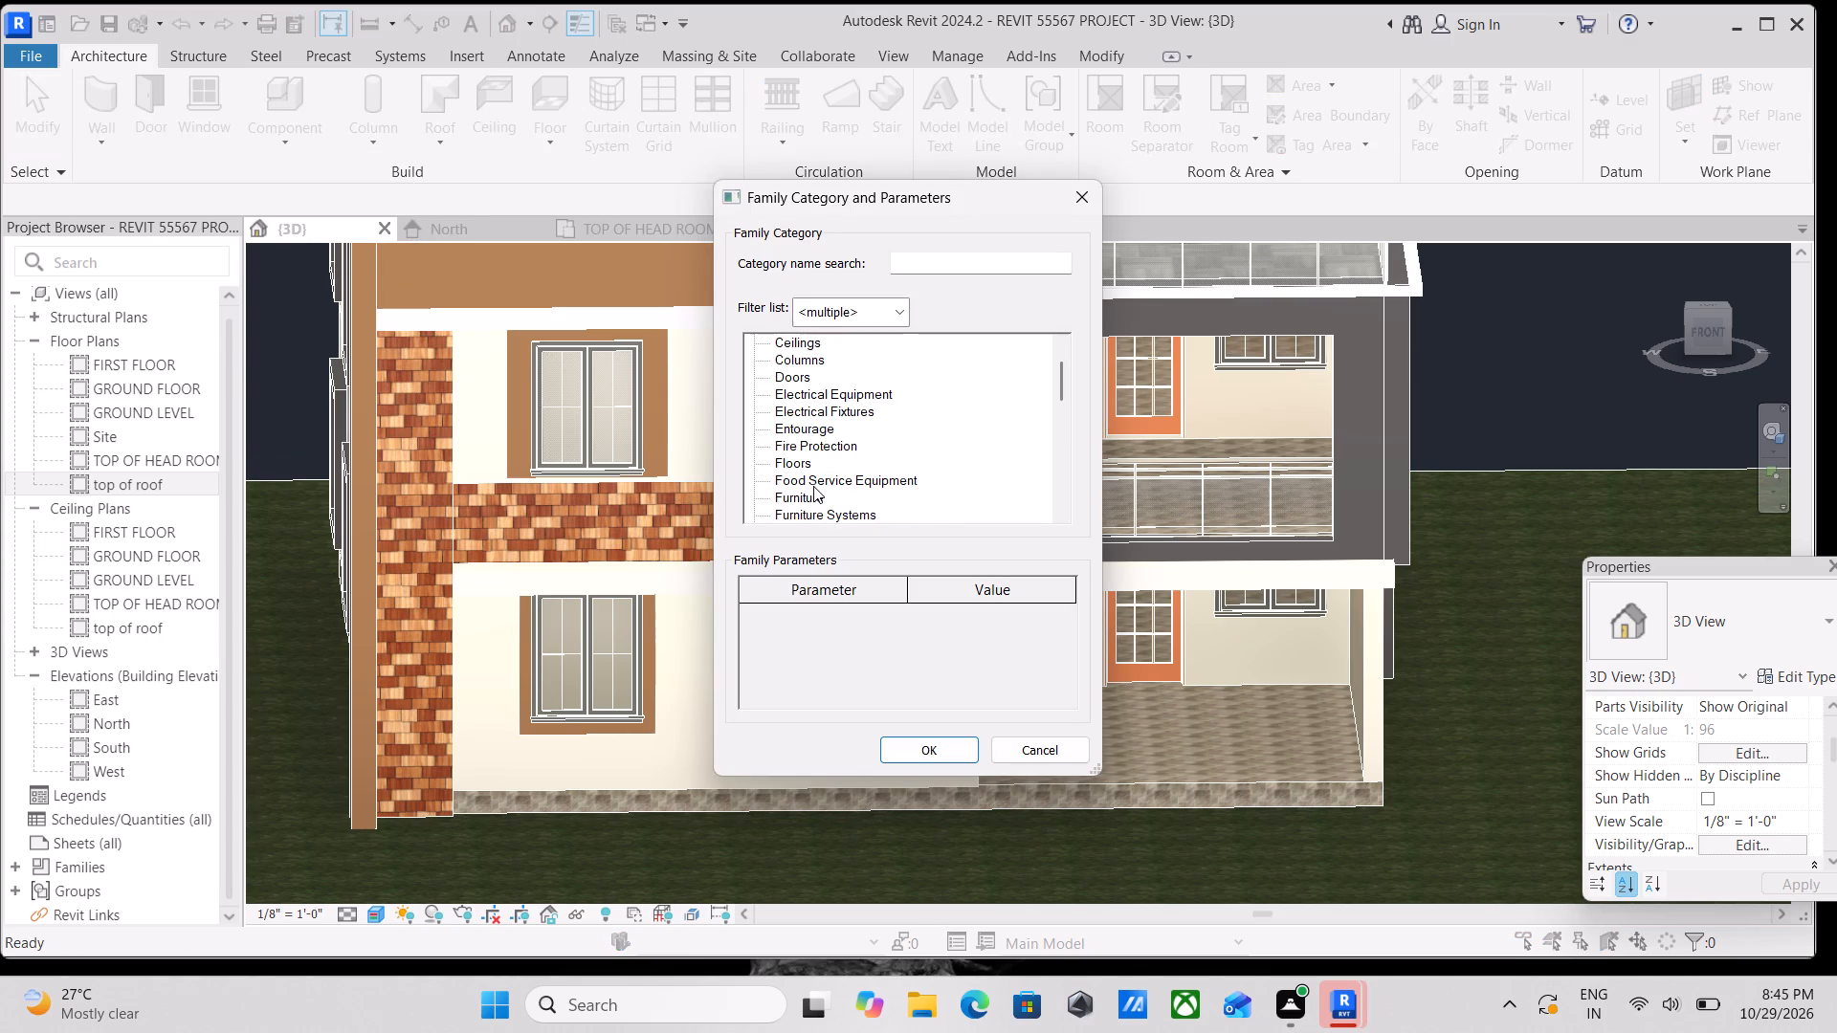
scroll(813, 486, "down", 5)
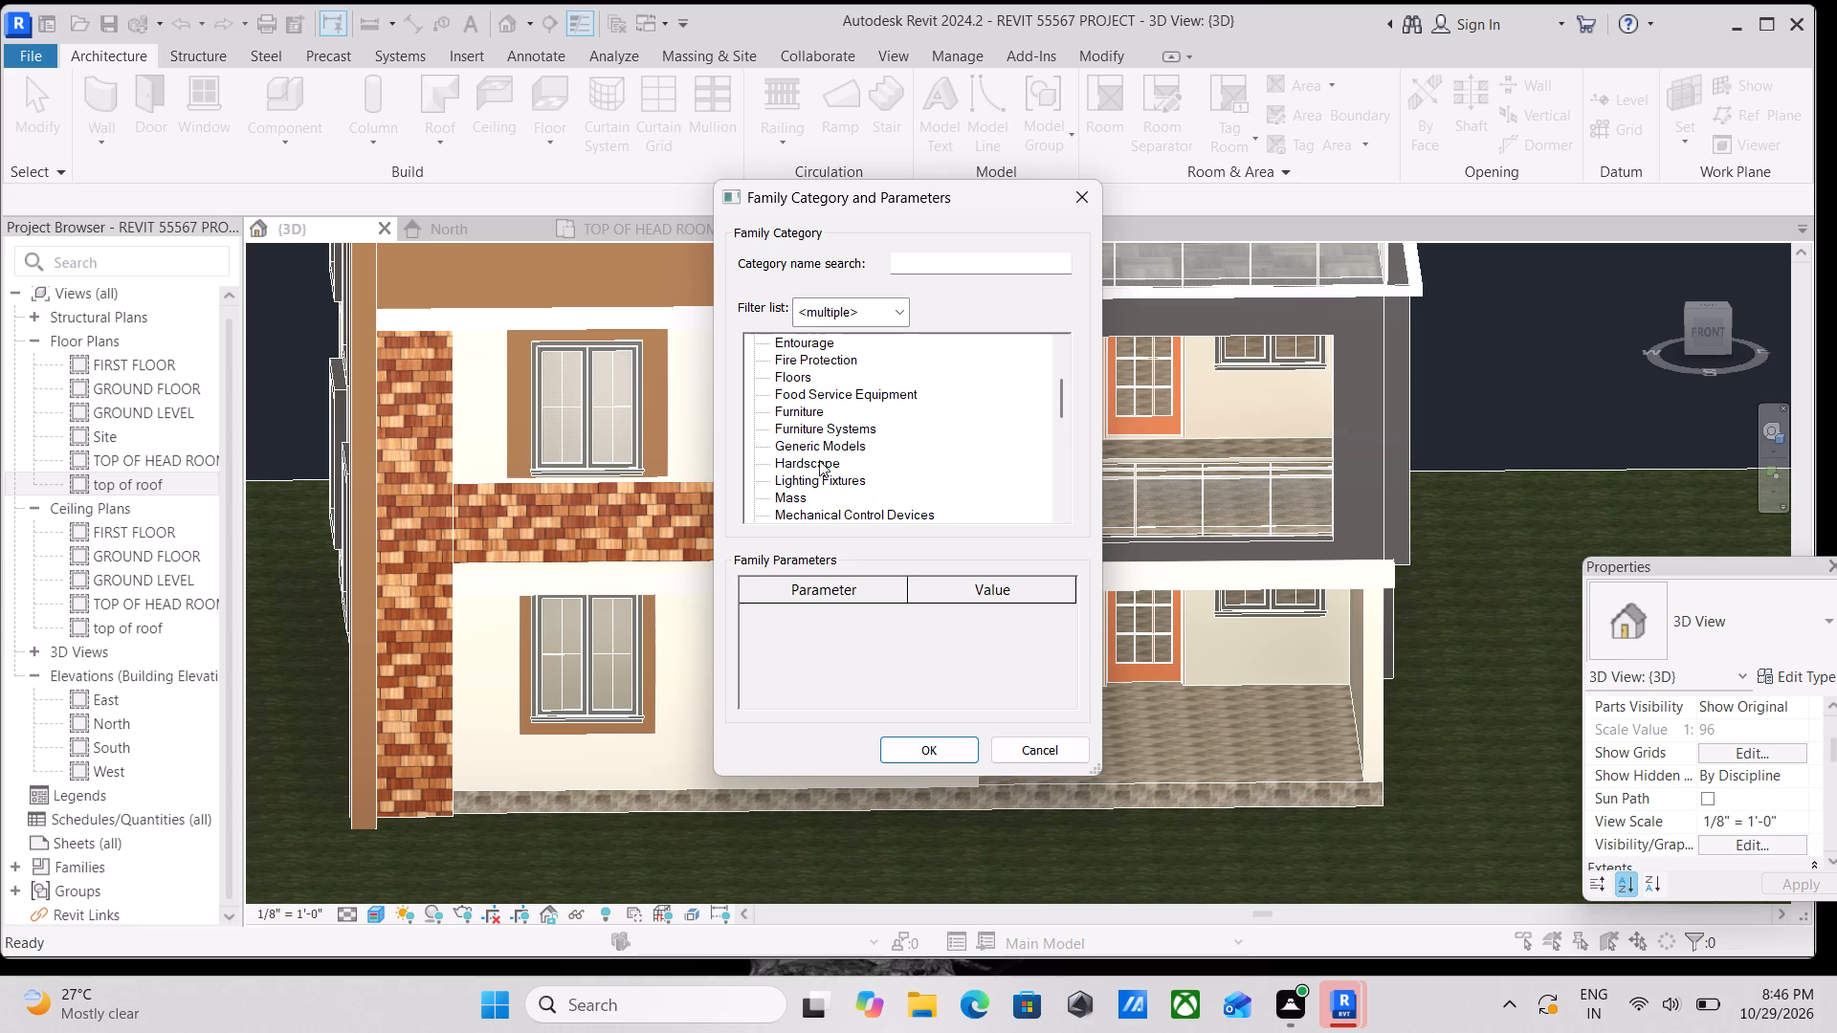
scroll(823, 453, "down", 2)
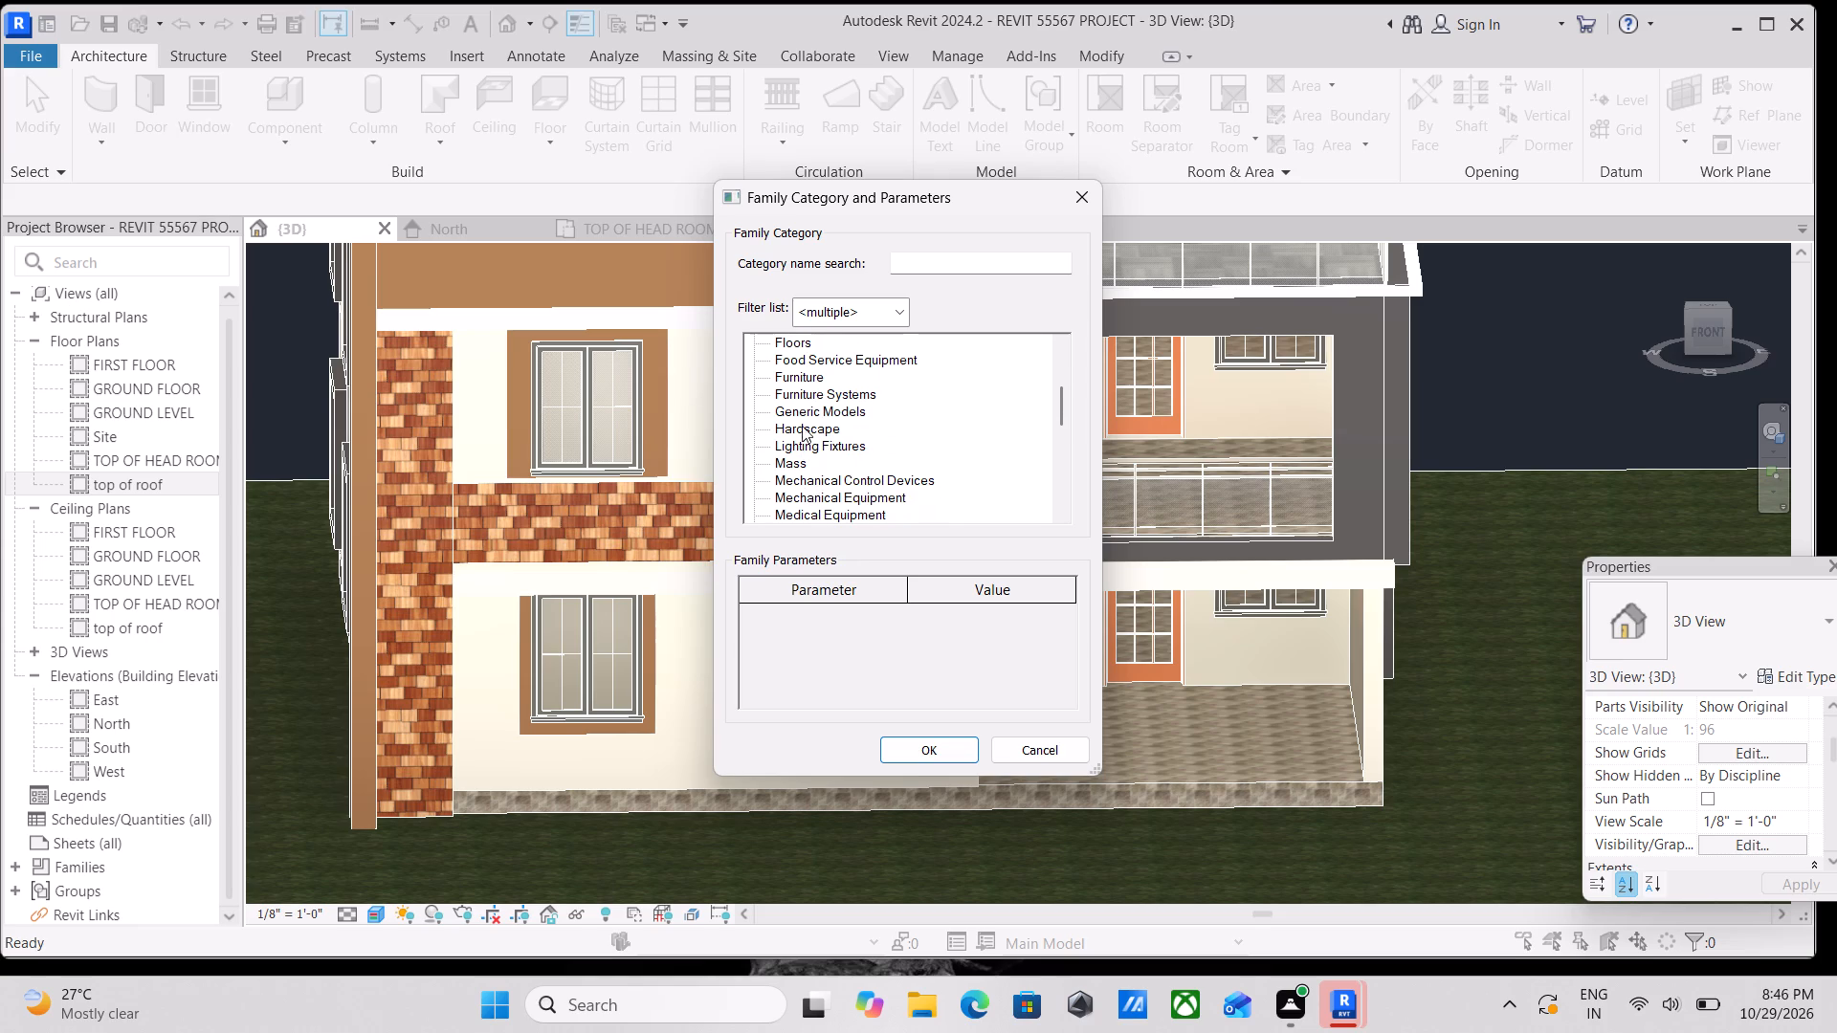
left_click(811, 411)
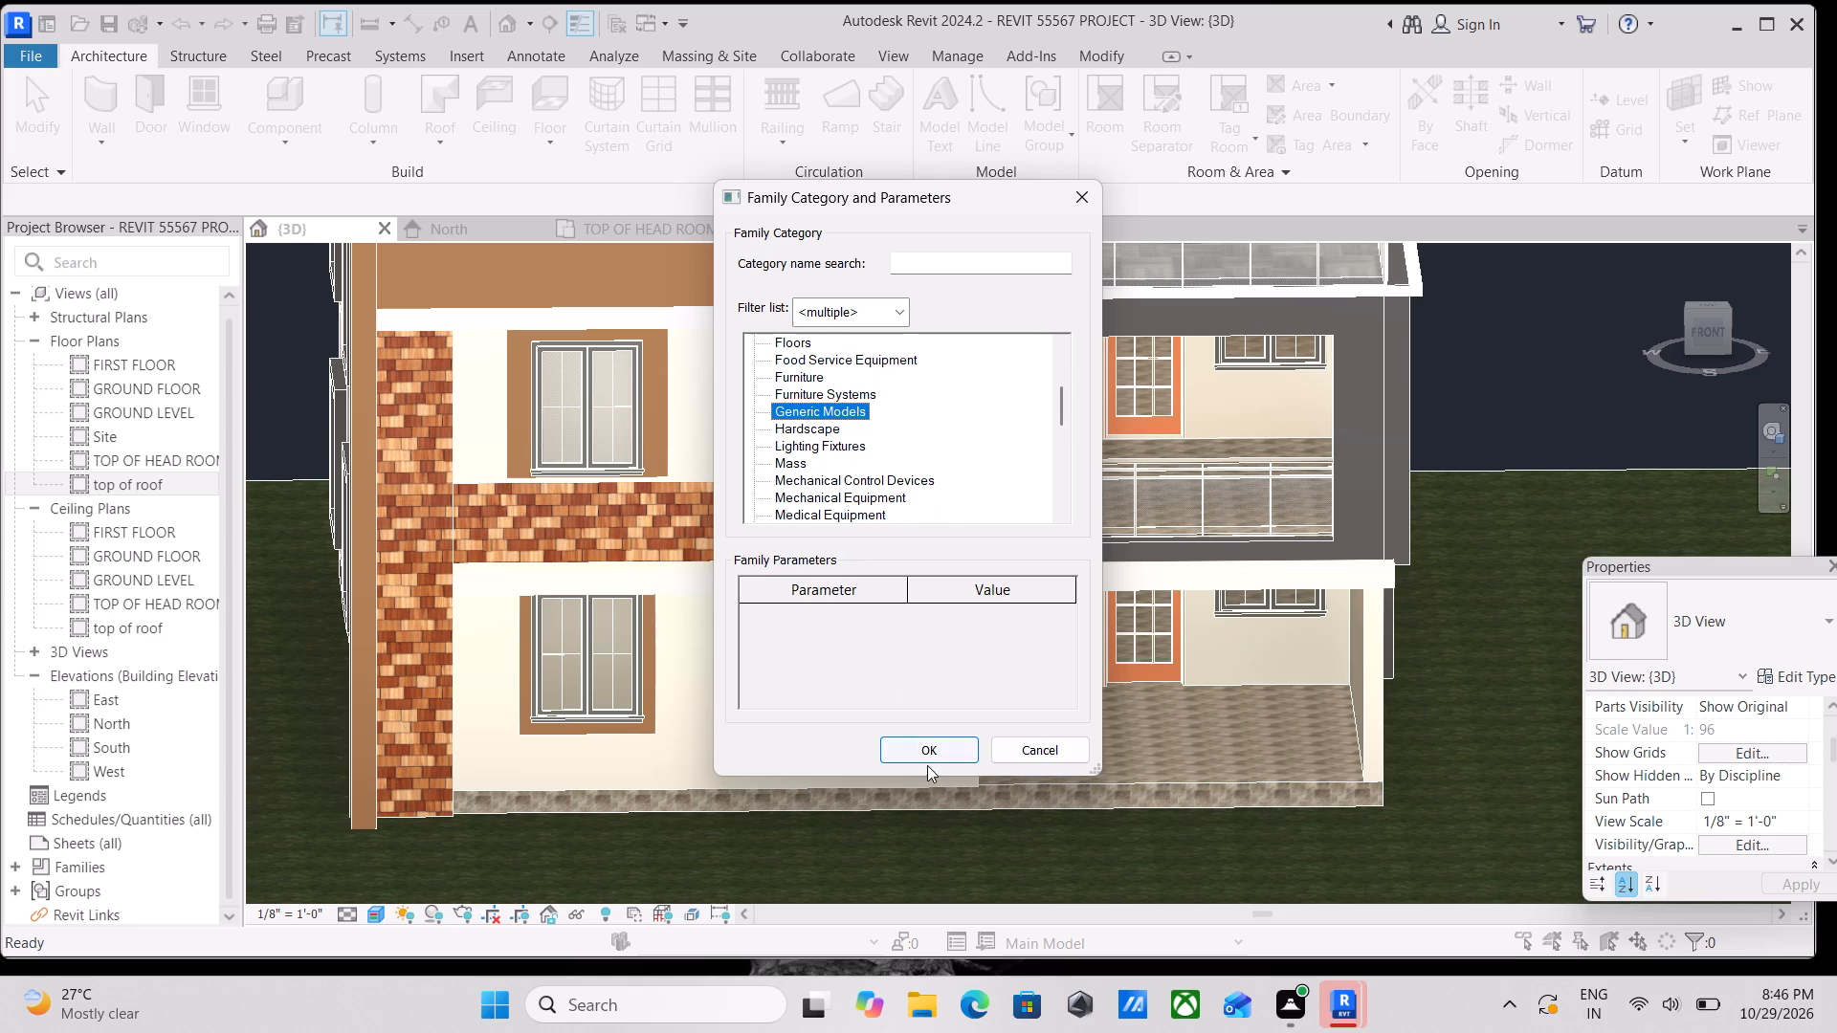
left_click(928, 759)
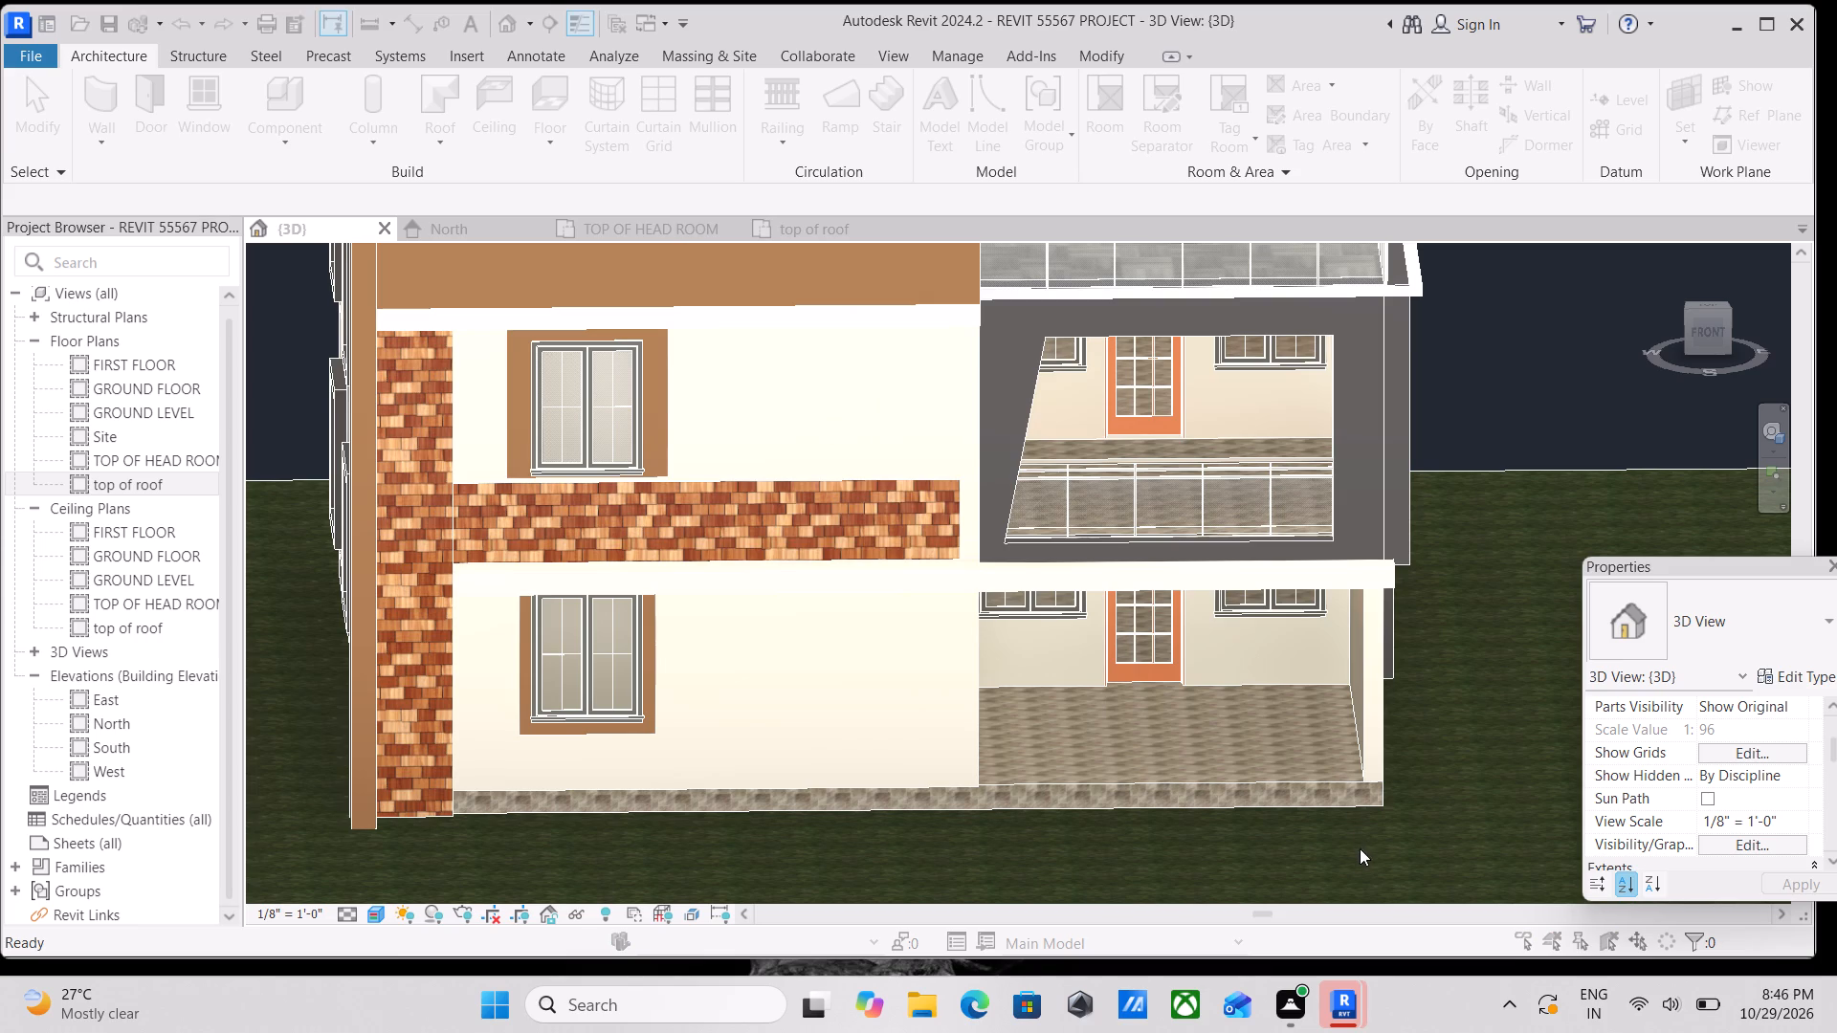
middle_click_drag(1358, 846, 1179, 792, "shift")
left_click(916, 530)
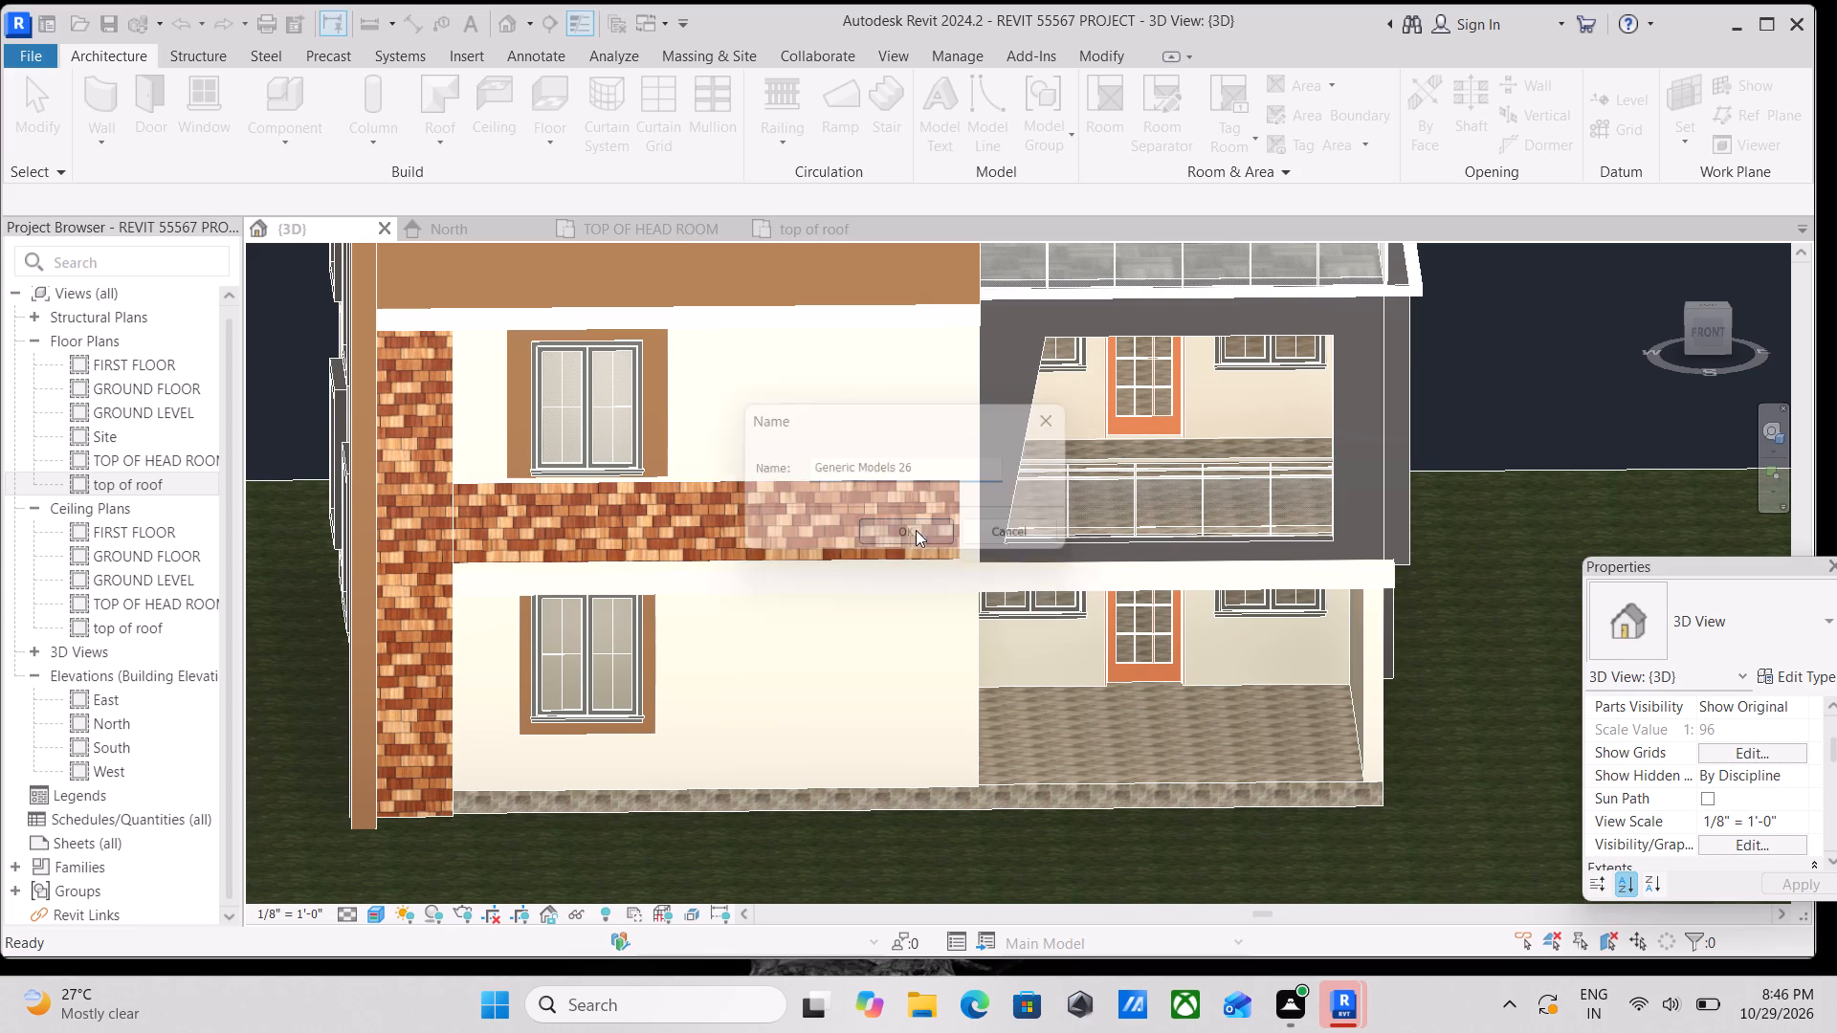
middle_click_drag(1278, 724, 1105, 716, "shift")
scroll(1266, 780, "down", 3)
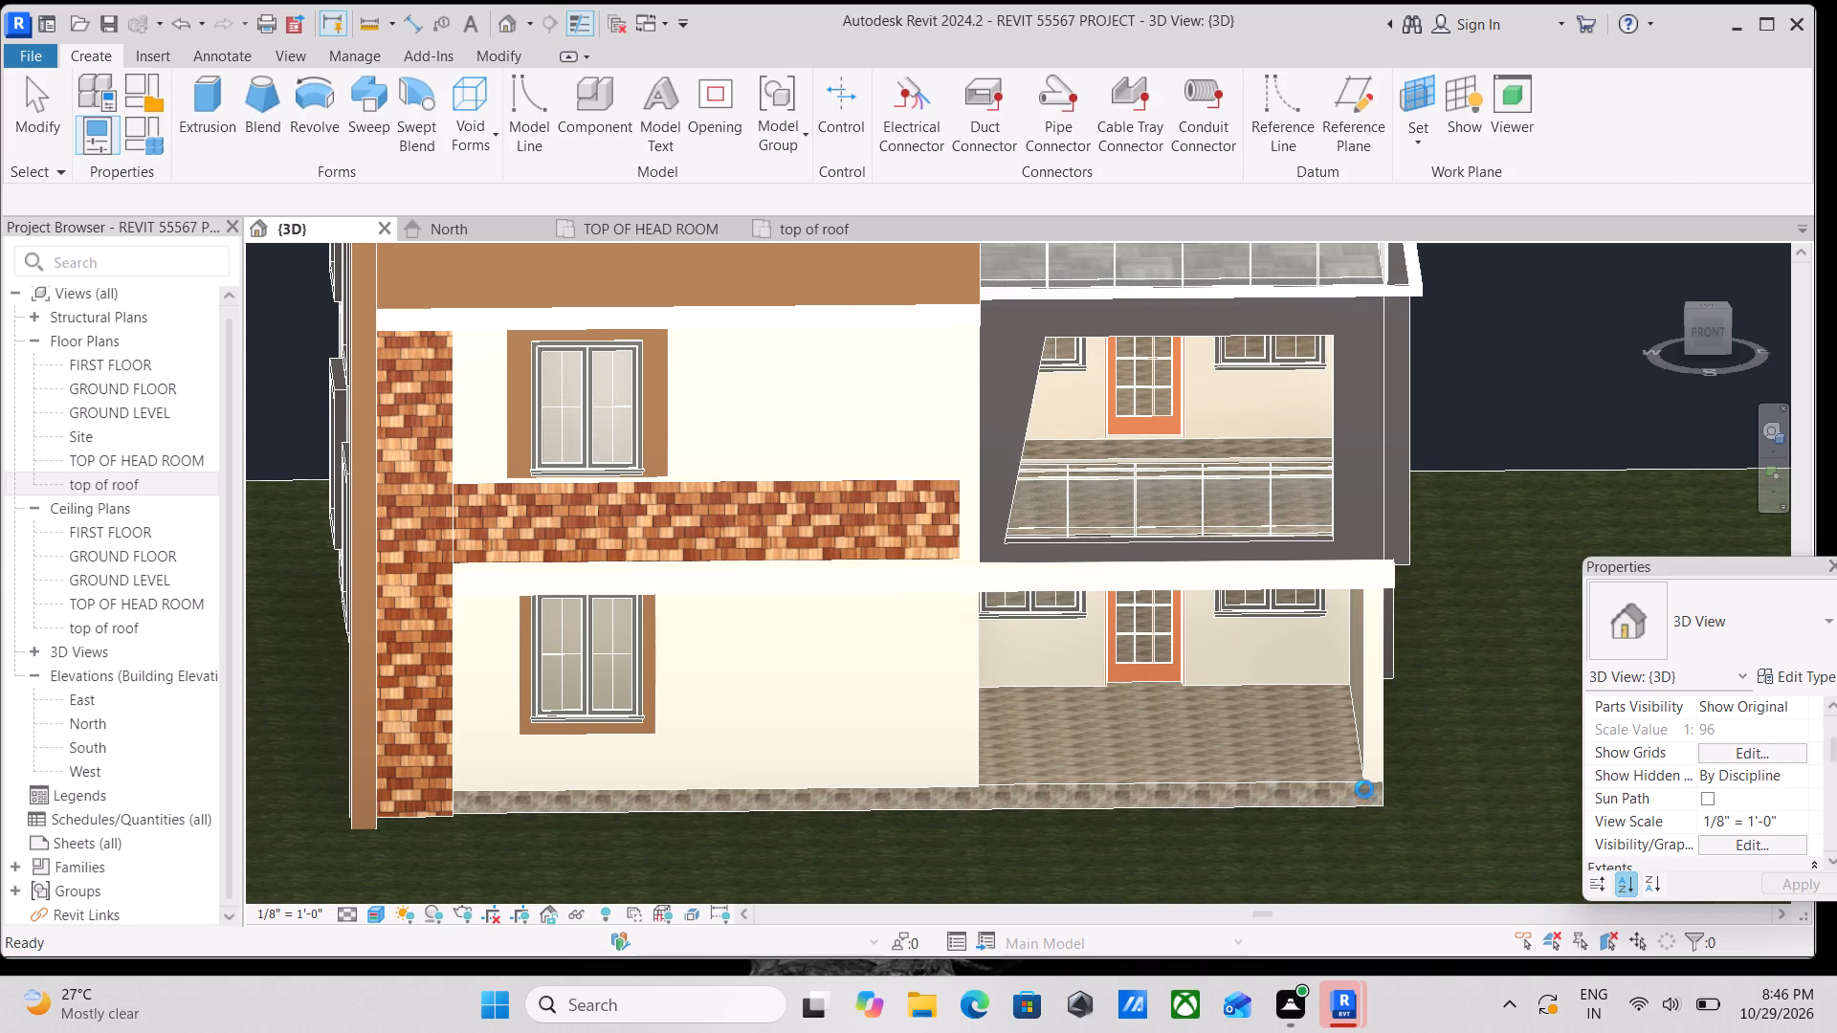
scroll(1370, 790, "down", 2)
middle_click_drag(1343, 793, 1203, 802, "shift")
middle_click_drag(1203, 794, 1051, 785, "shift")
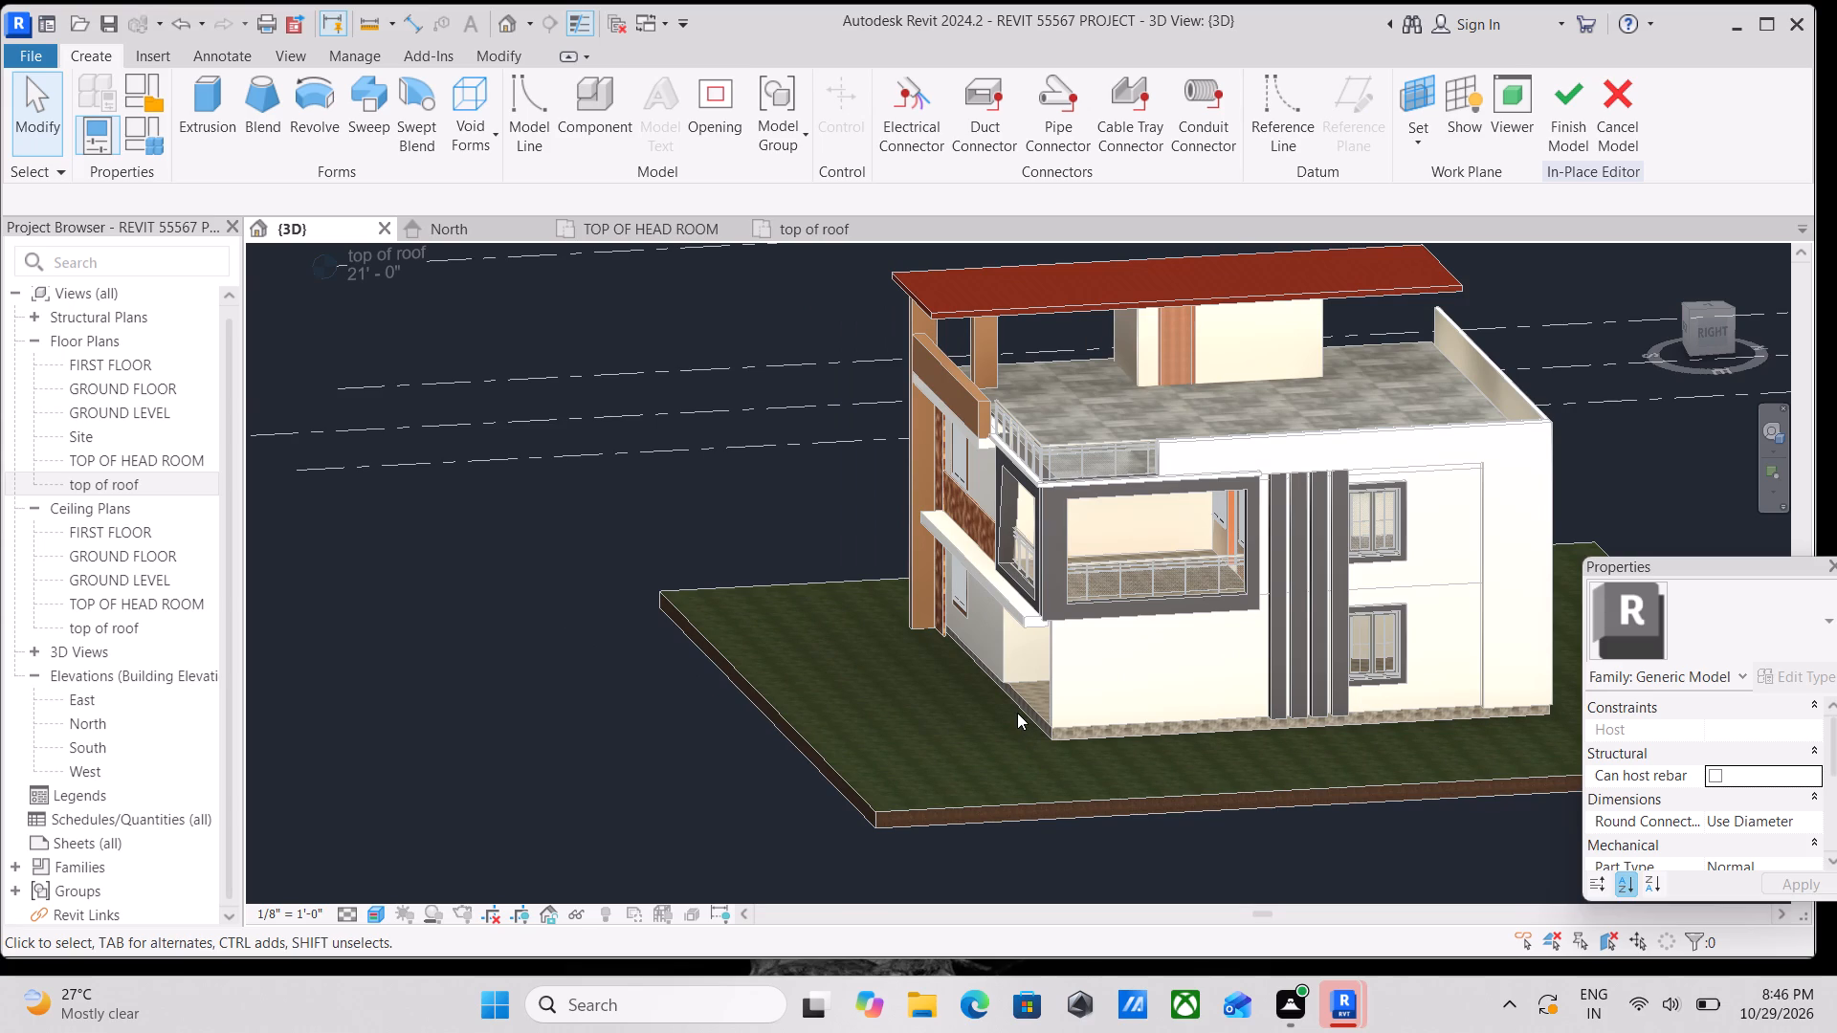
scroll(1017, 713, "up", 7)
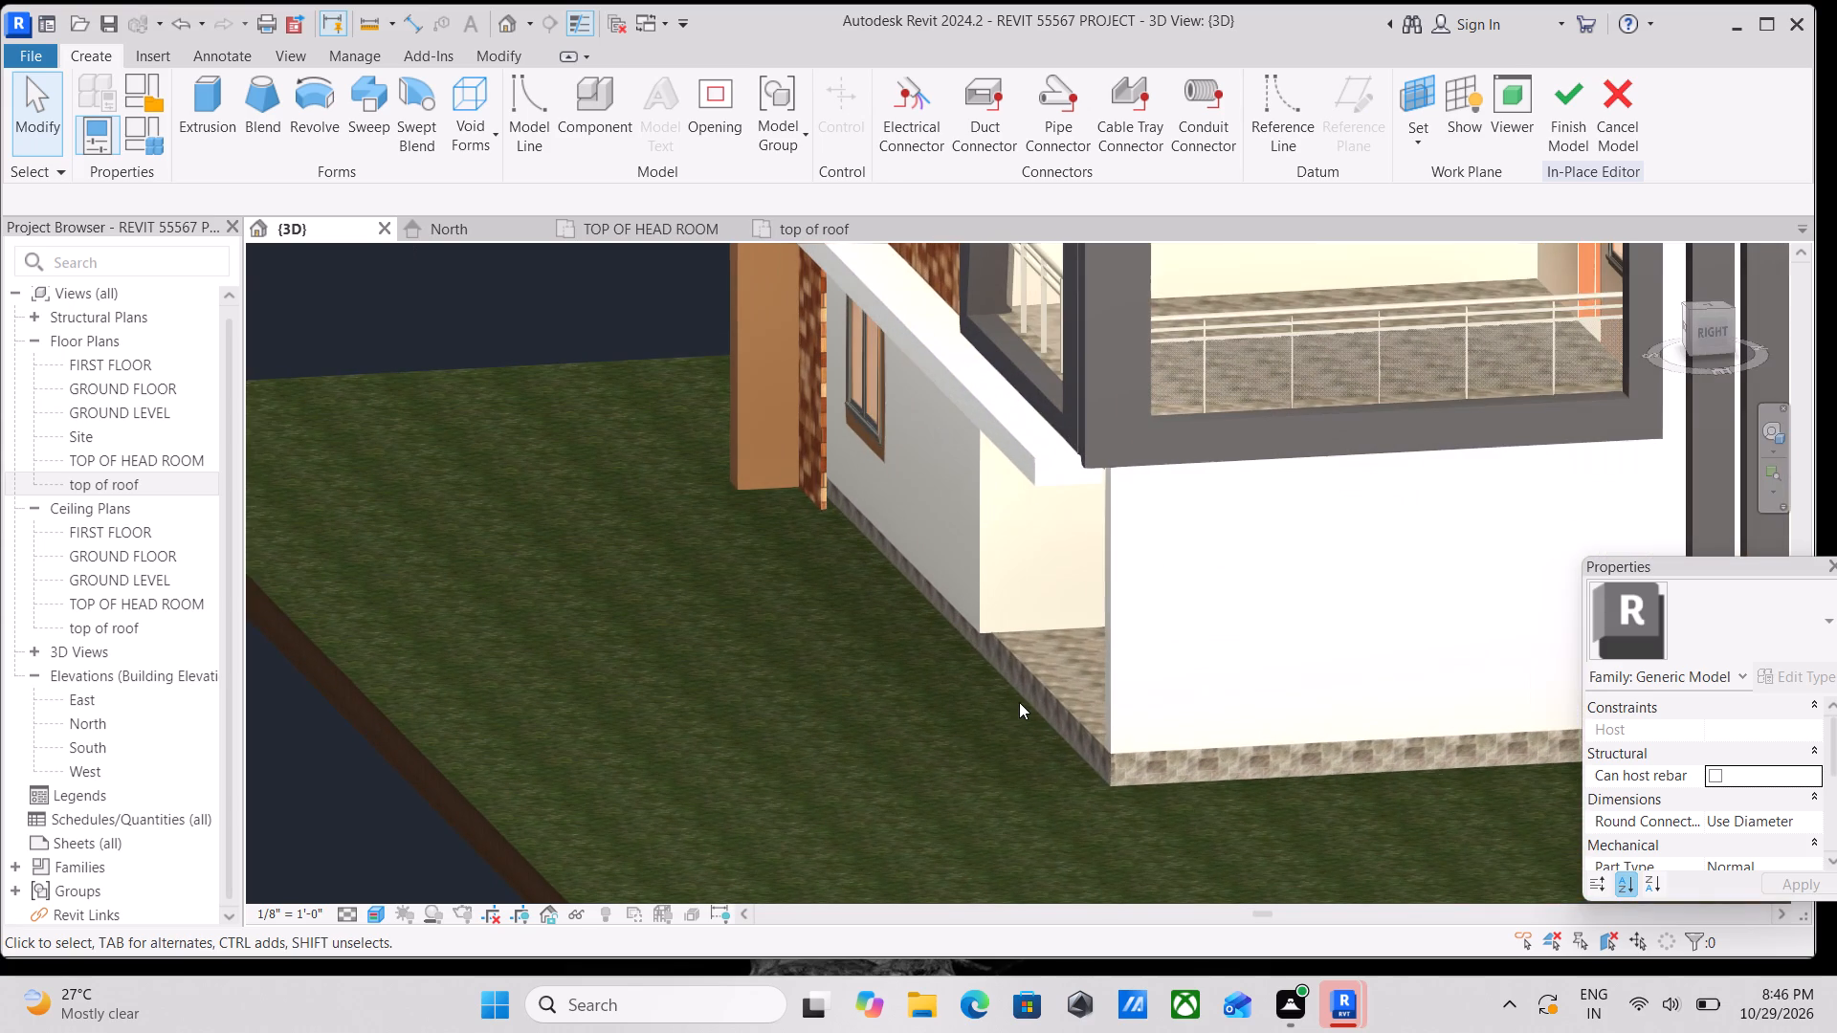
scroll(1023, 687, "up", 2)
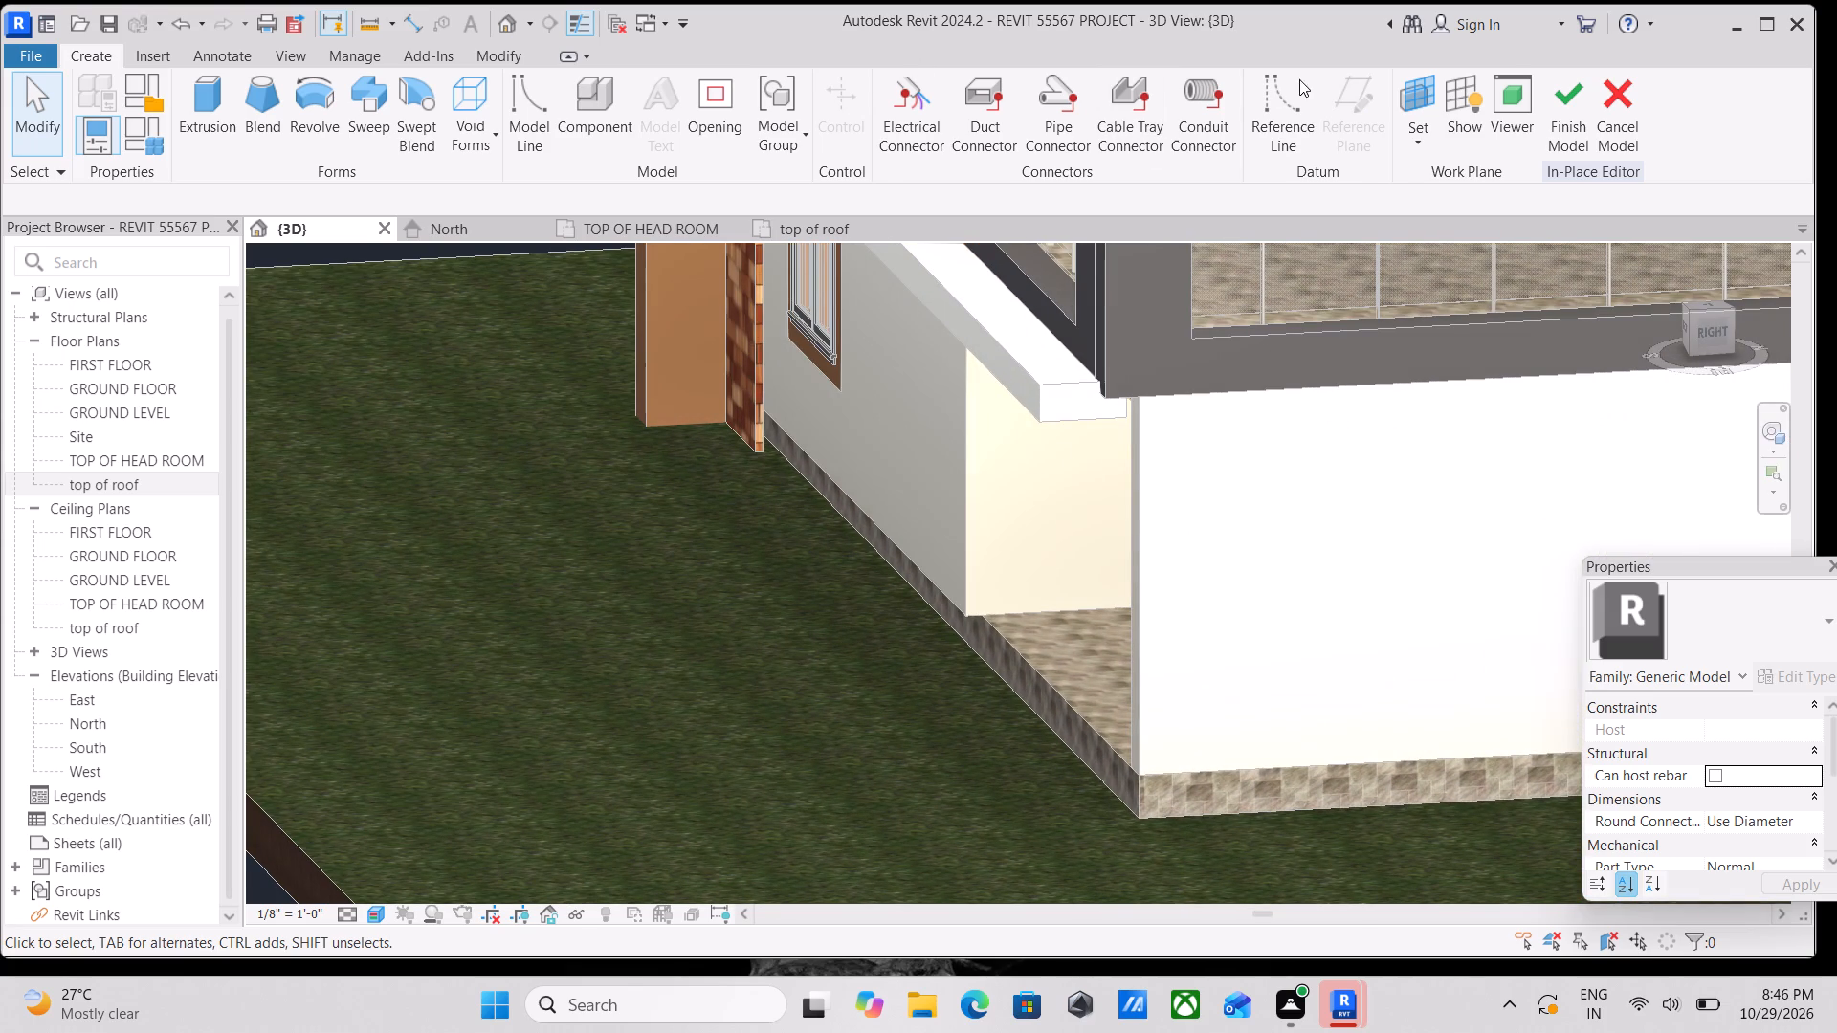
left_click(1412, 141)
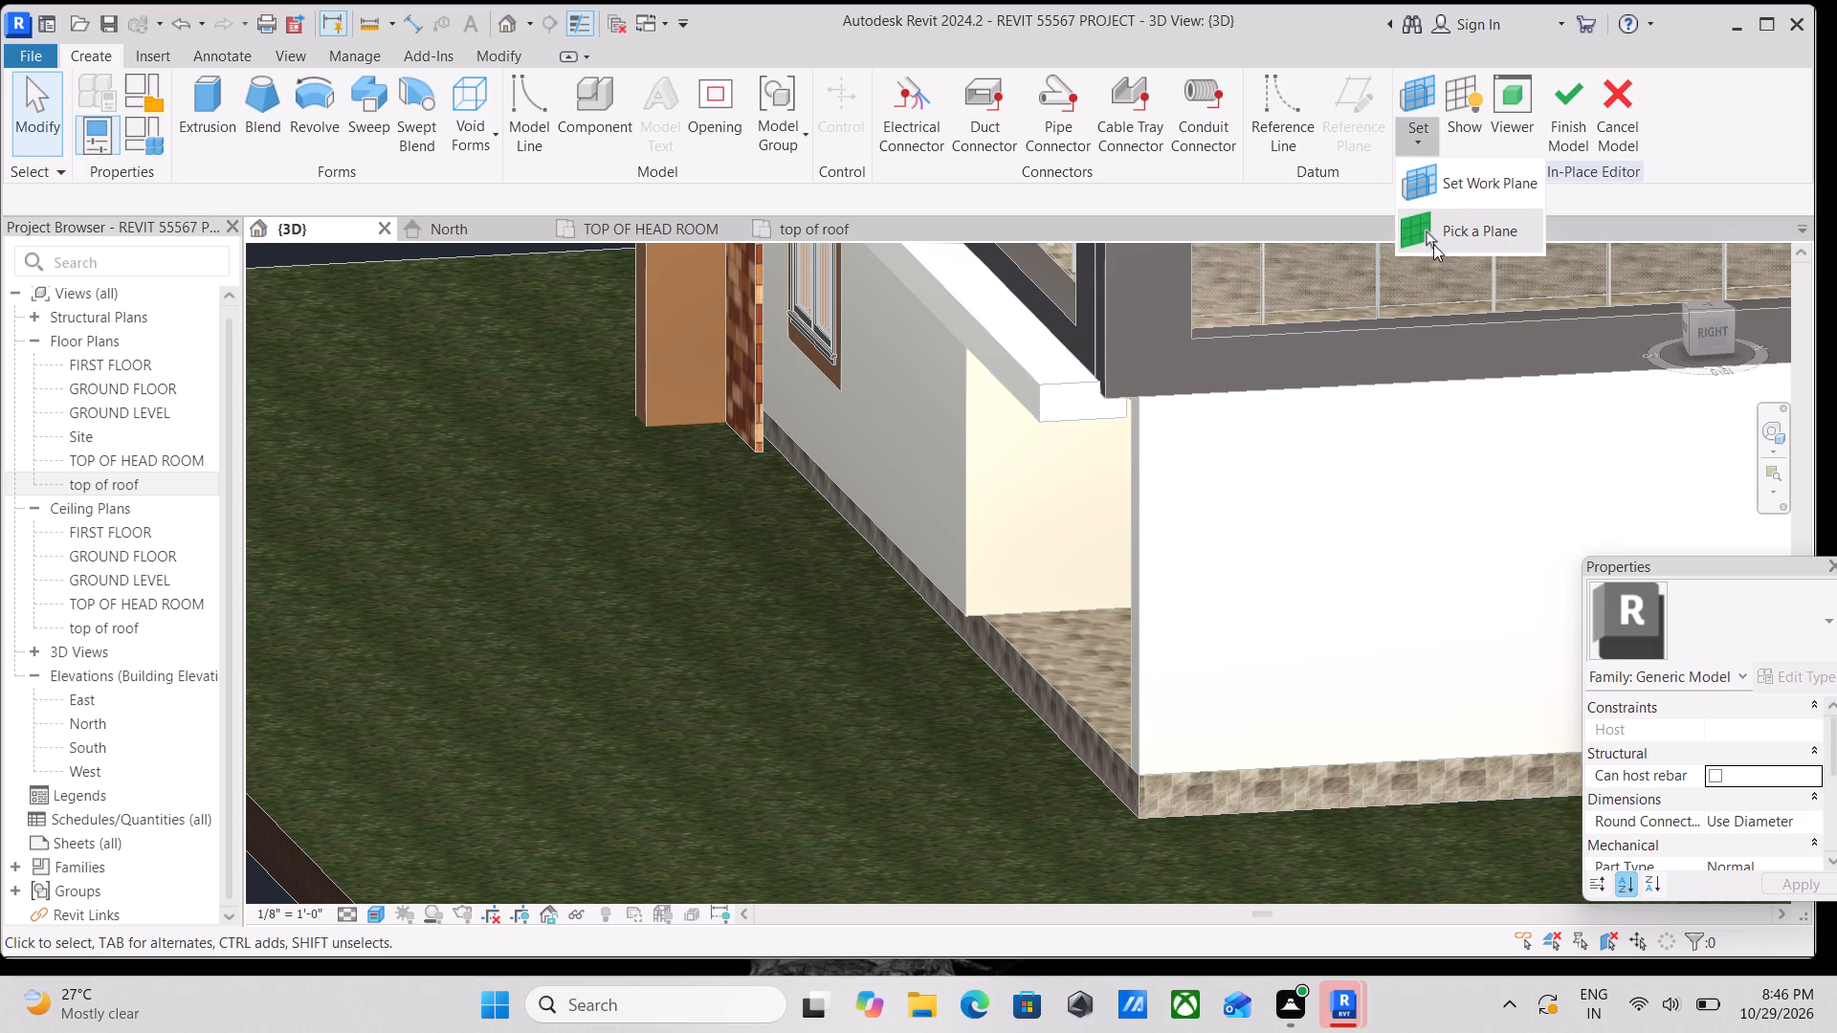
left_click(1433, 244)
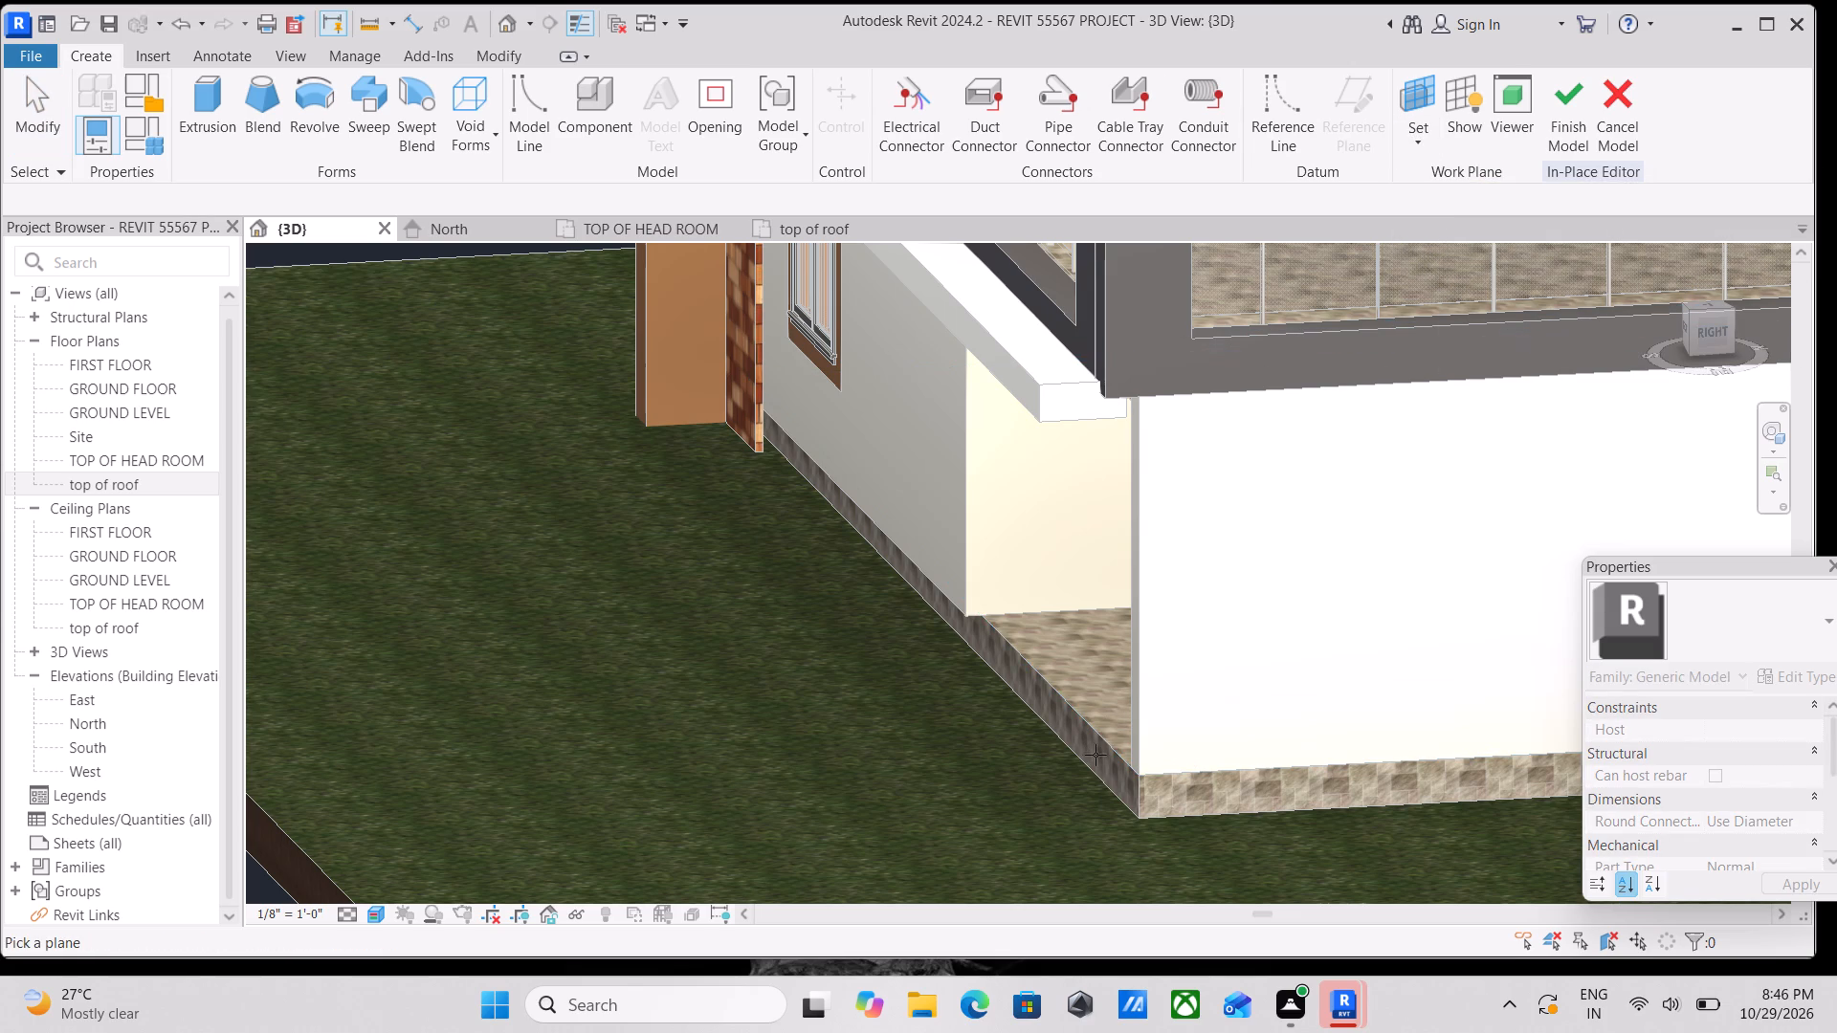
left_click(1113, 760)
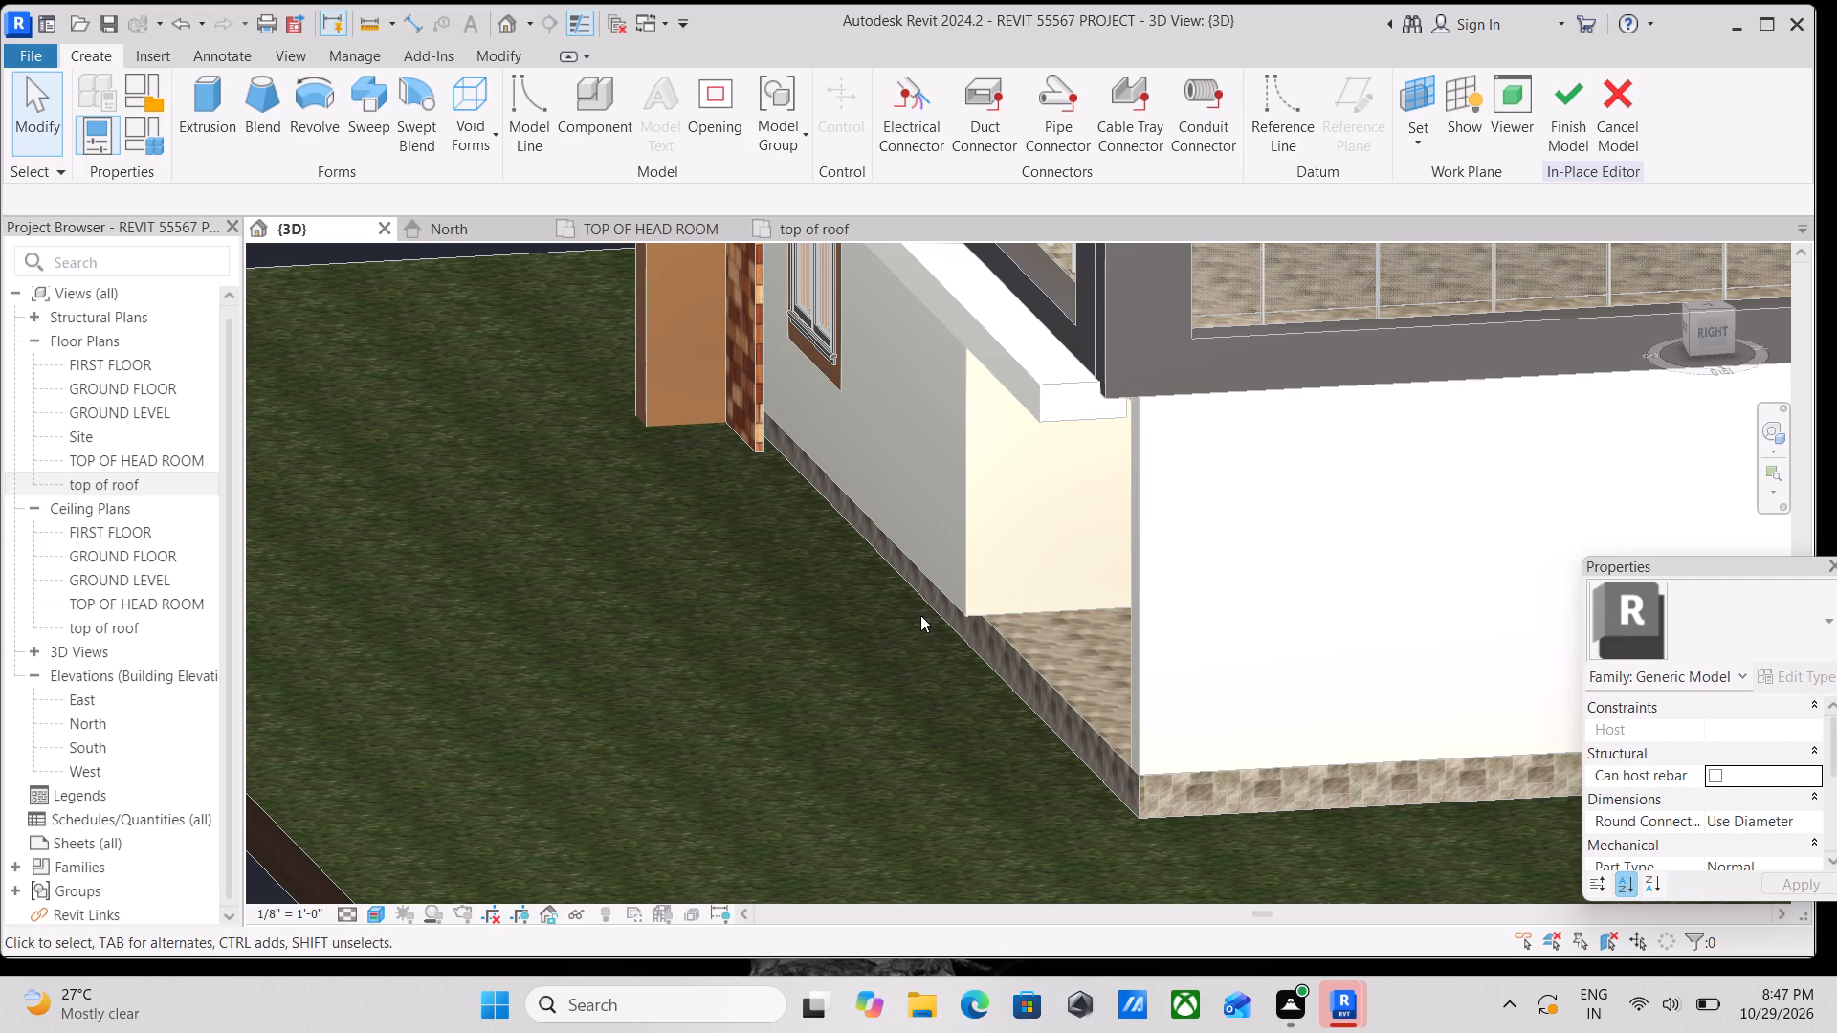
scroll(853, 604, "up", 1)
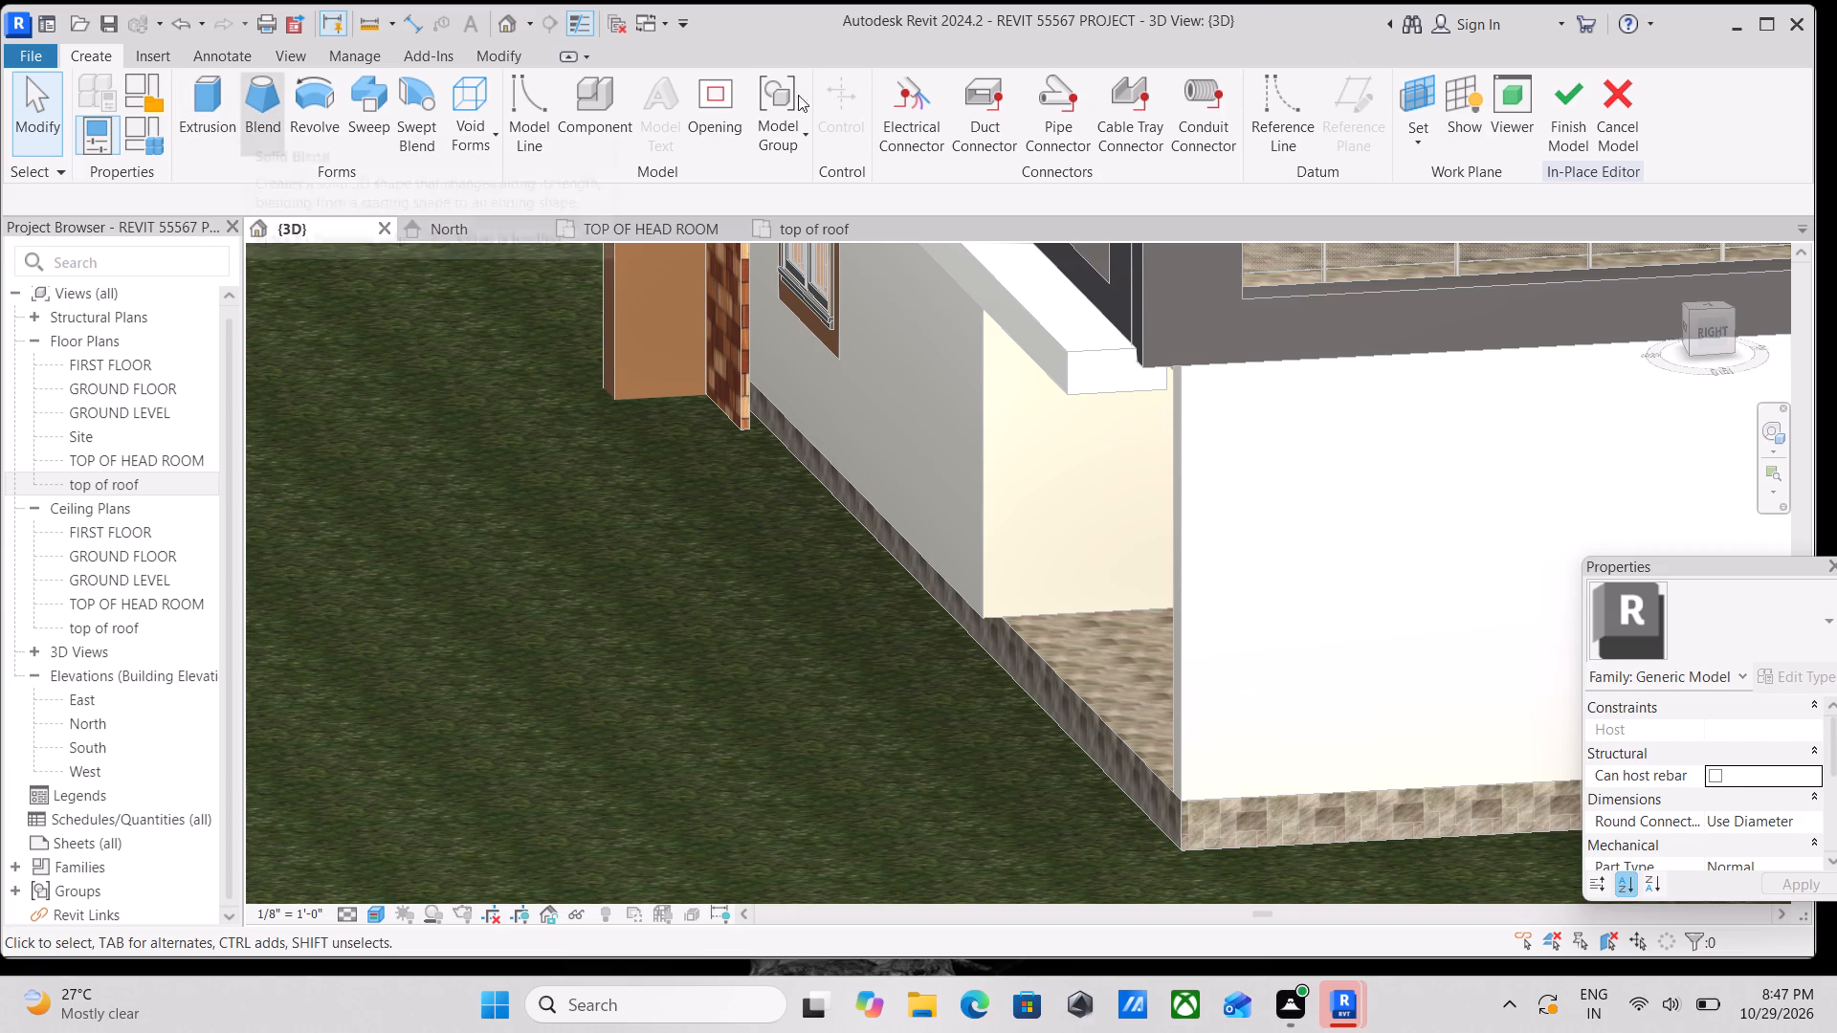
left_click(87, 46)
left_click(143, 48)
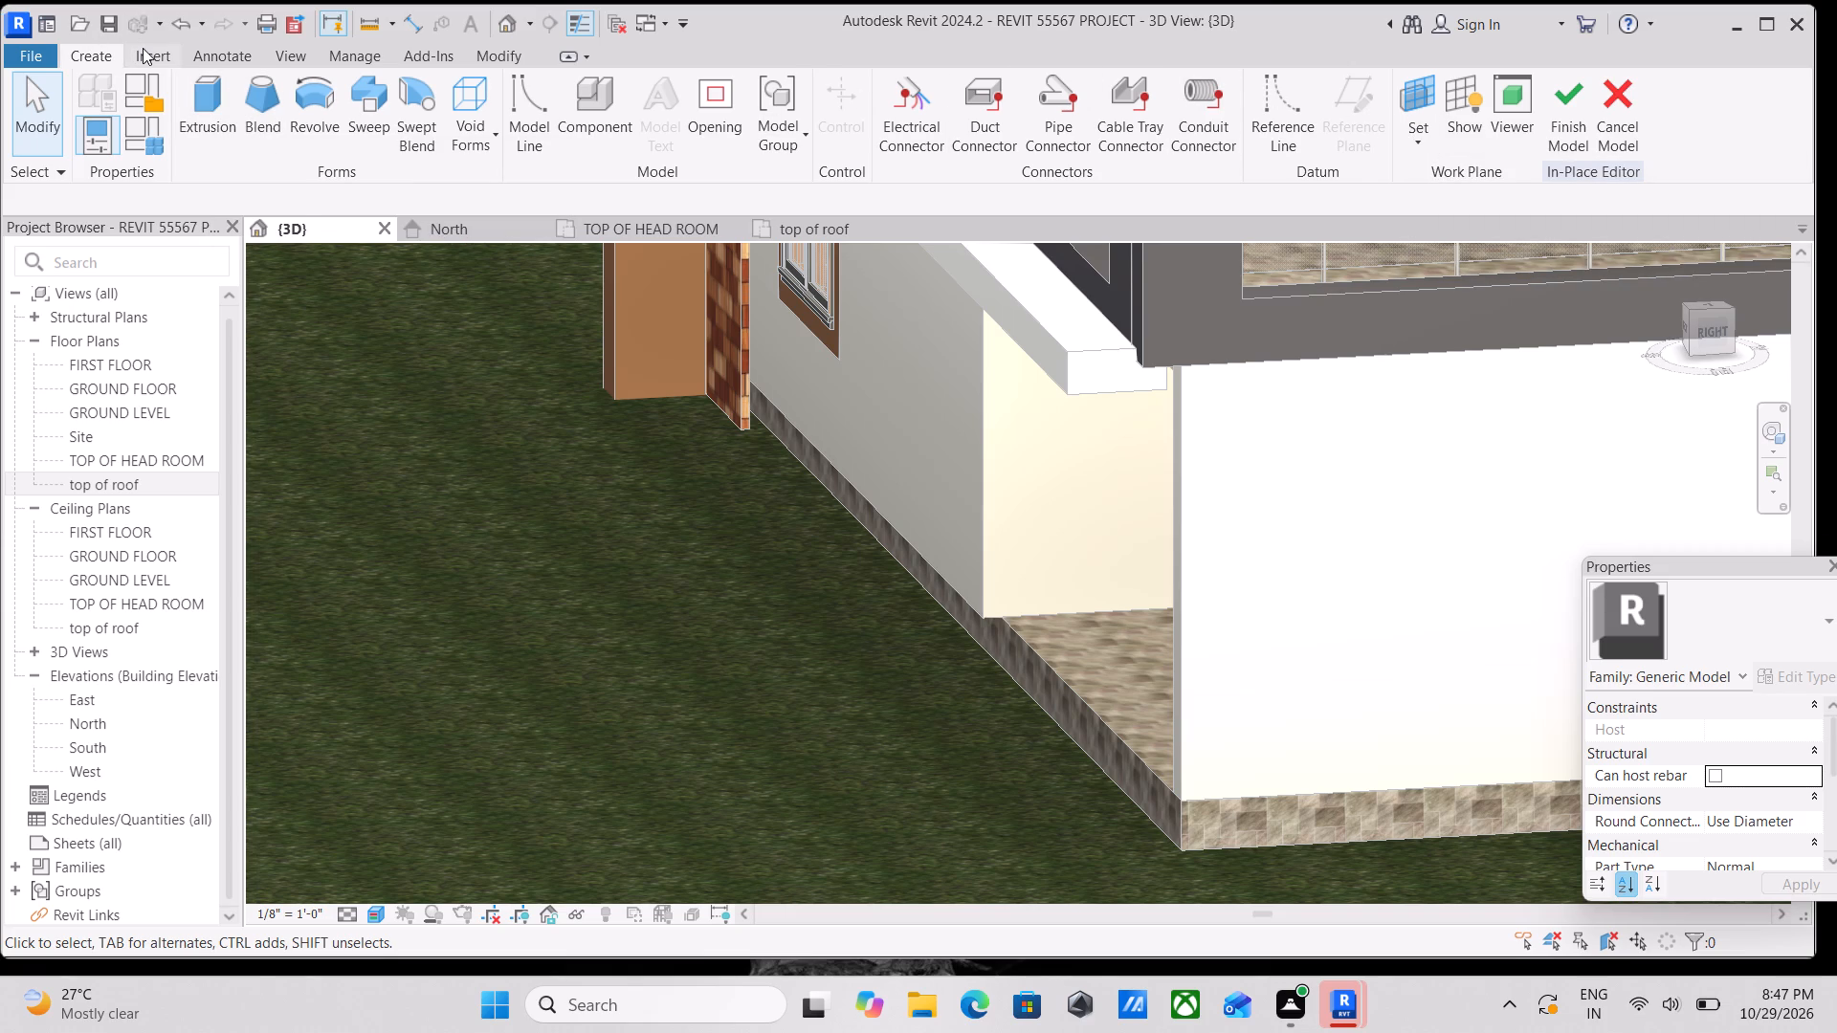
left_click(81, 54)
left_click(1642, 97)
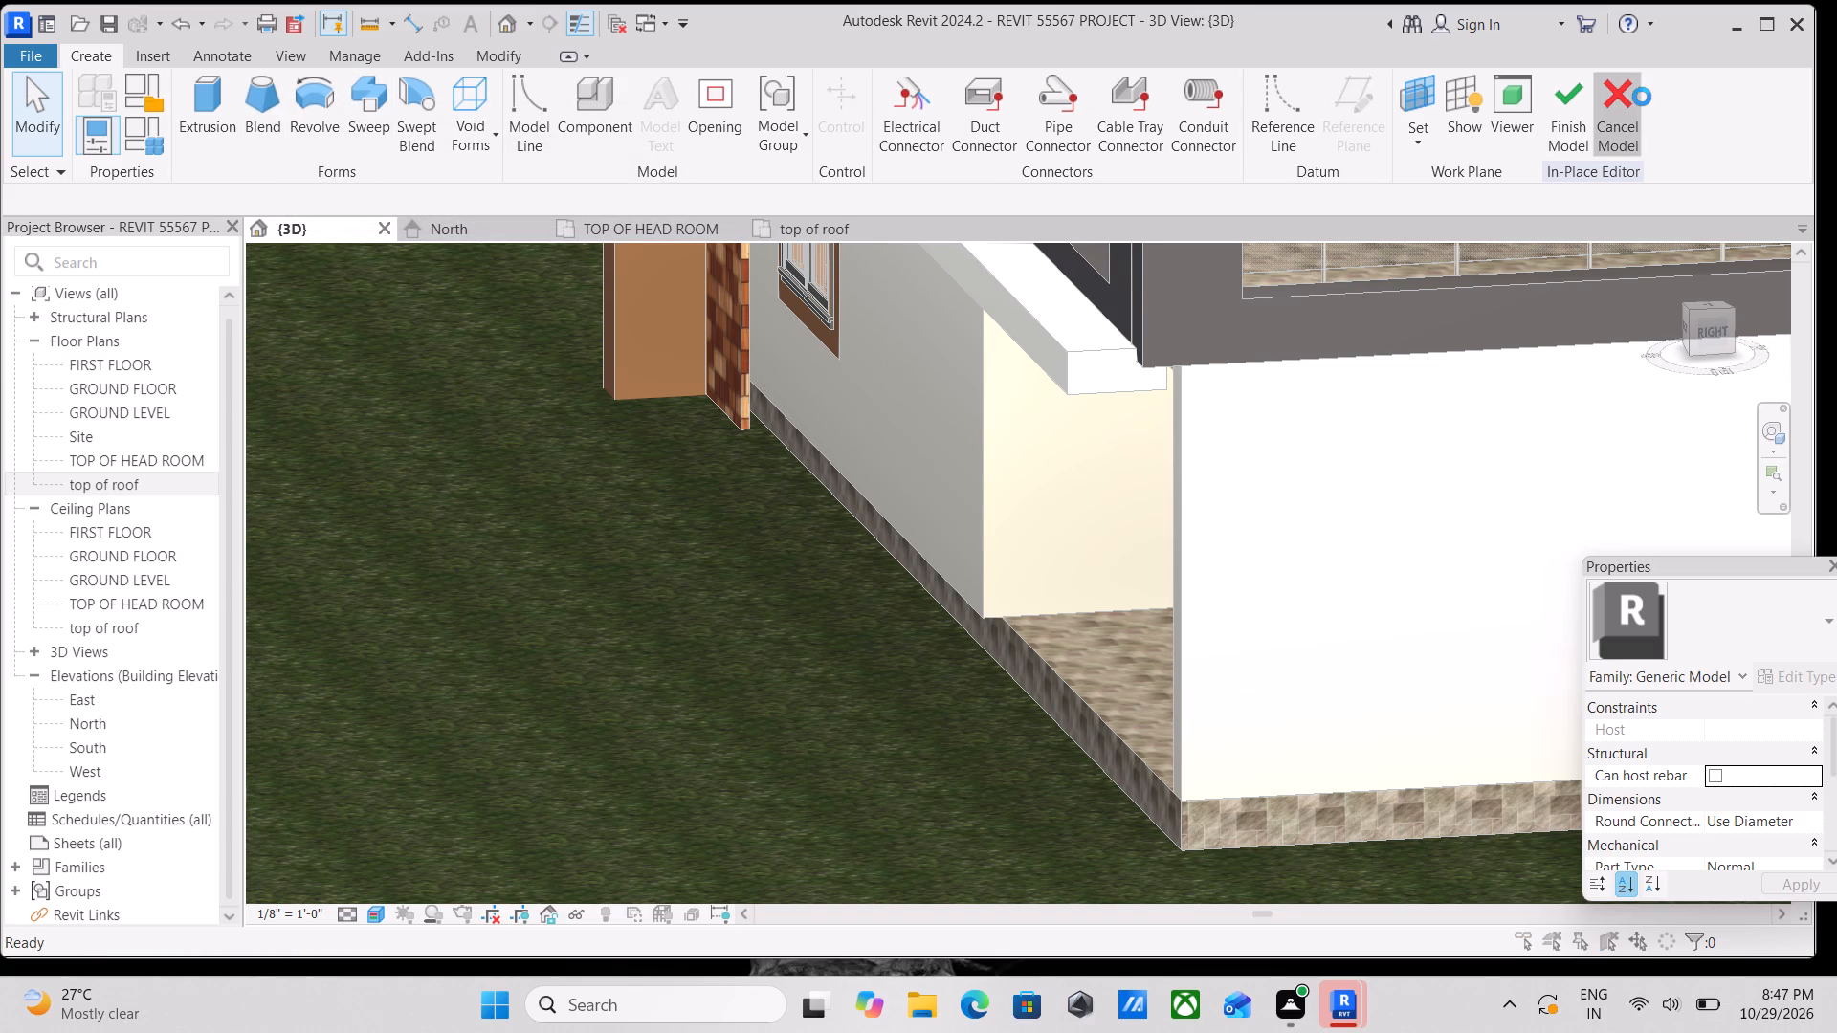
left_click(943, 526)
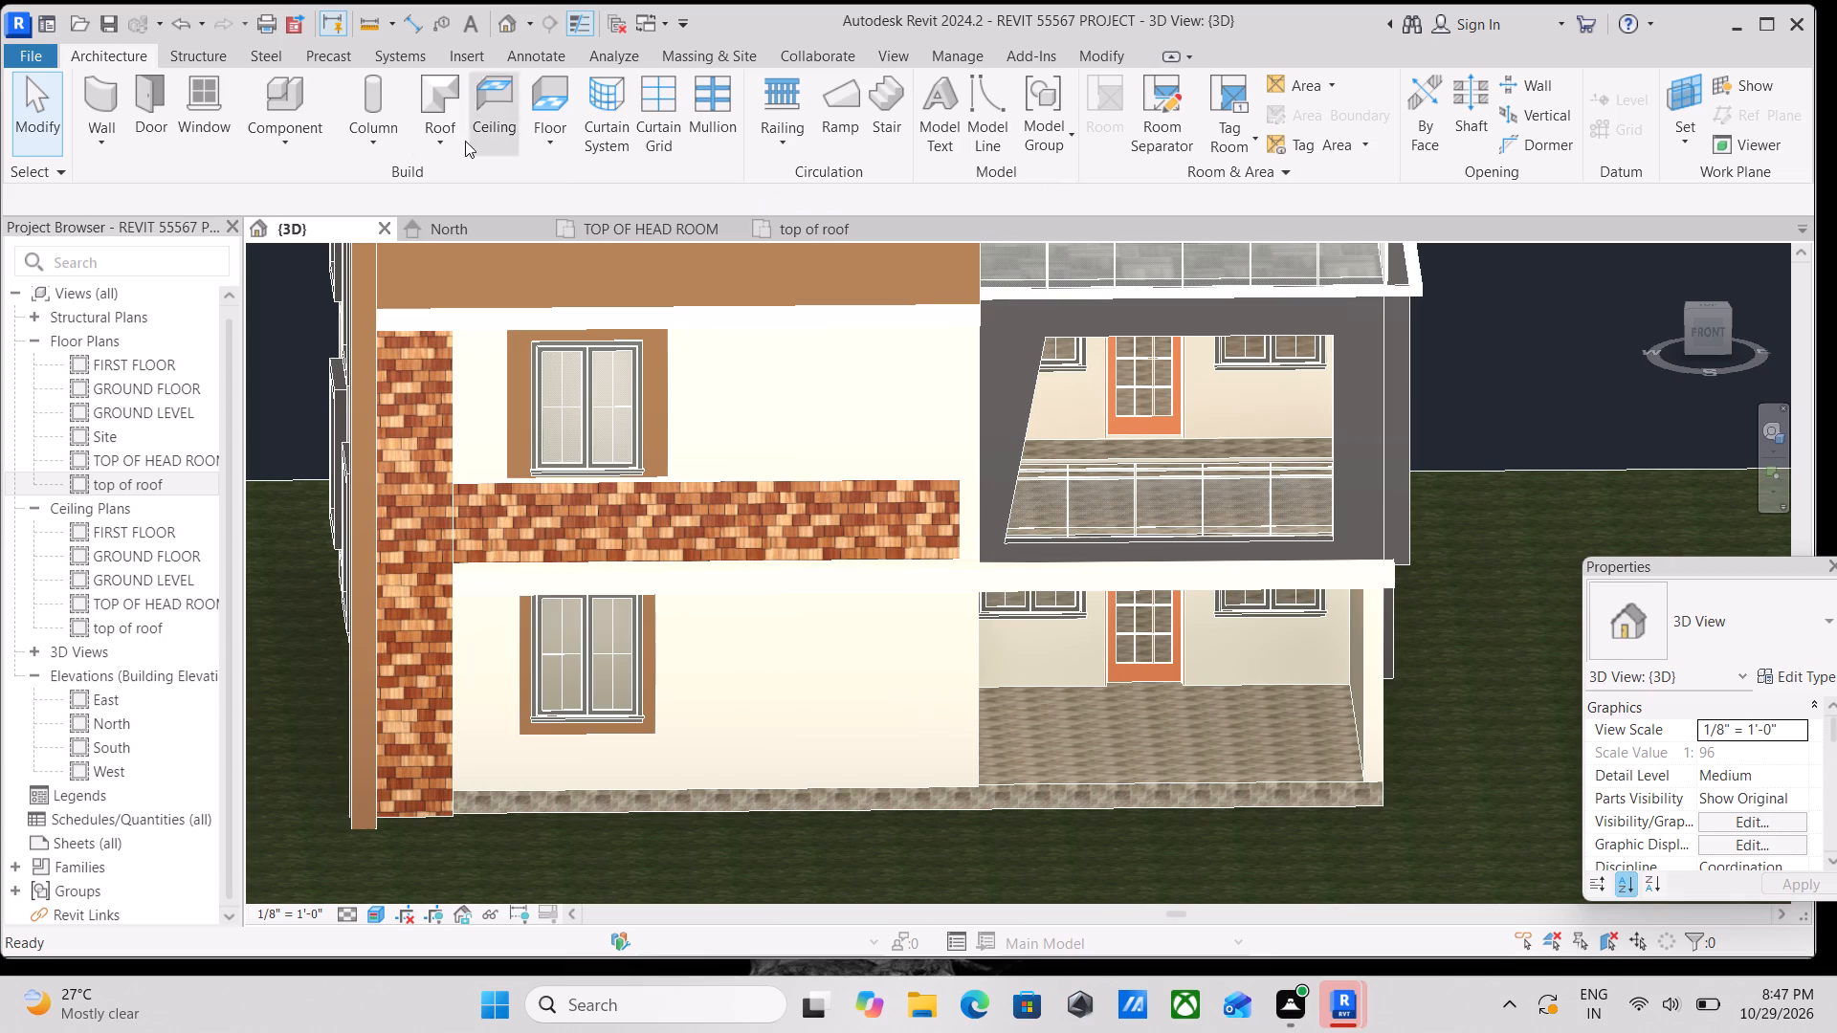
Start a new in-place component in the Generic Models category, accepting the proposed name.
left_click(126, 55)
left_click(277, 135)
left_click(308, 243)
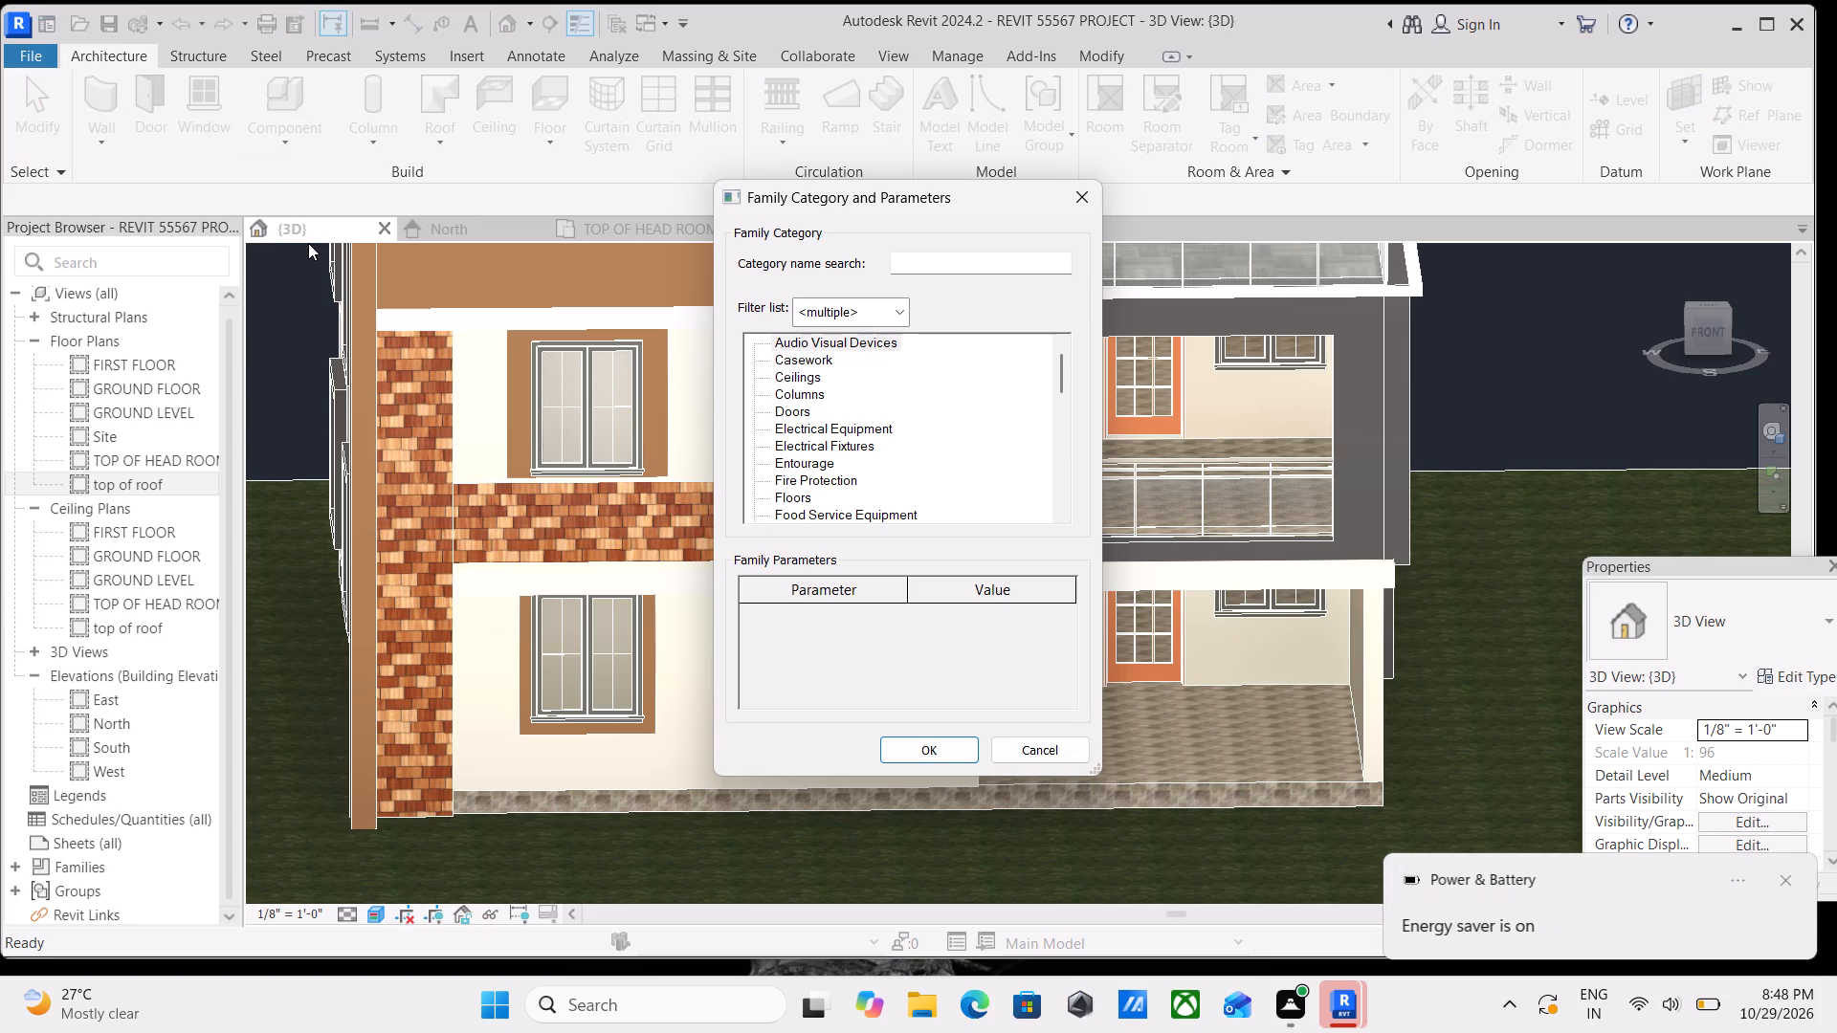
scroll(815, 455, "down", 4)
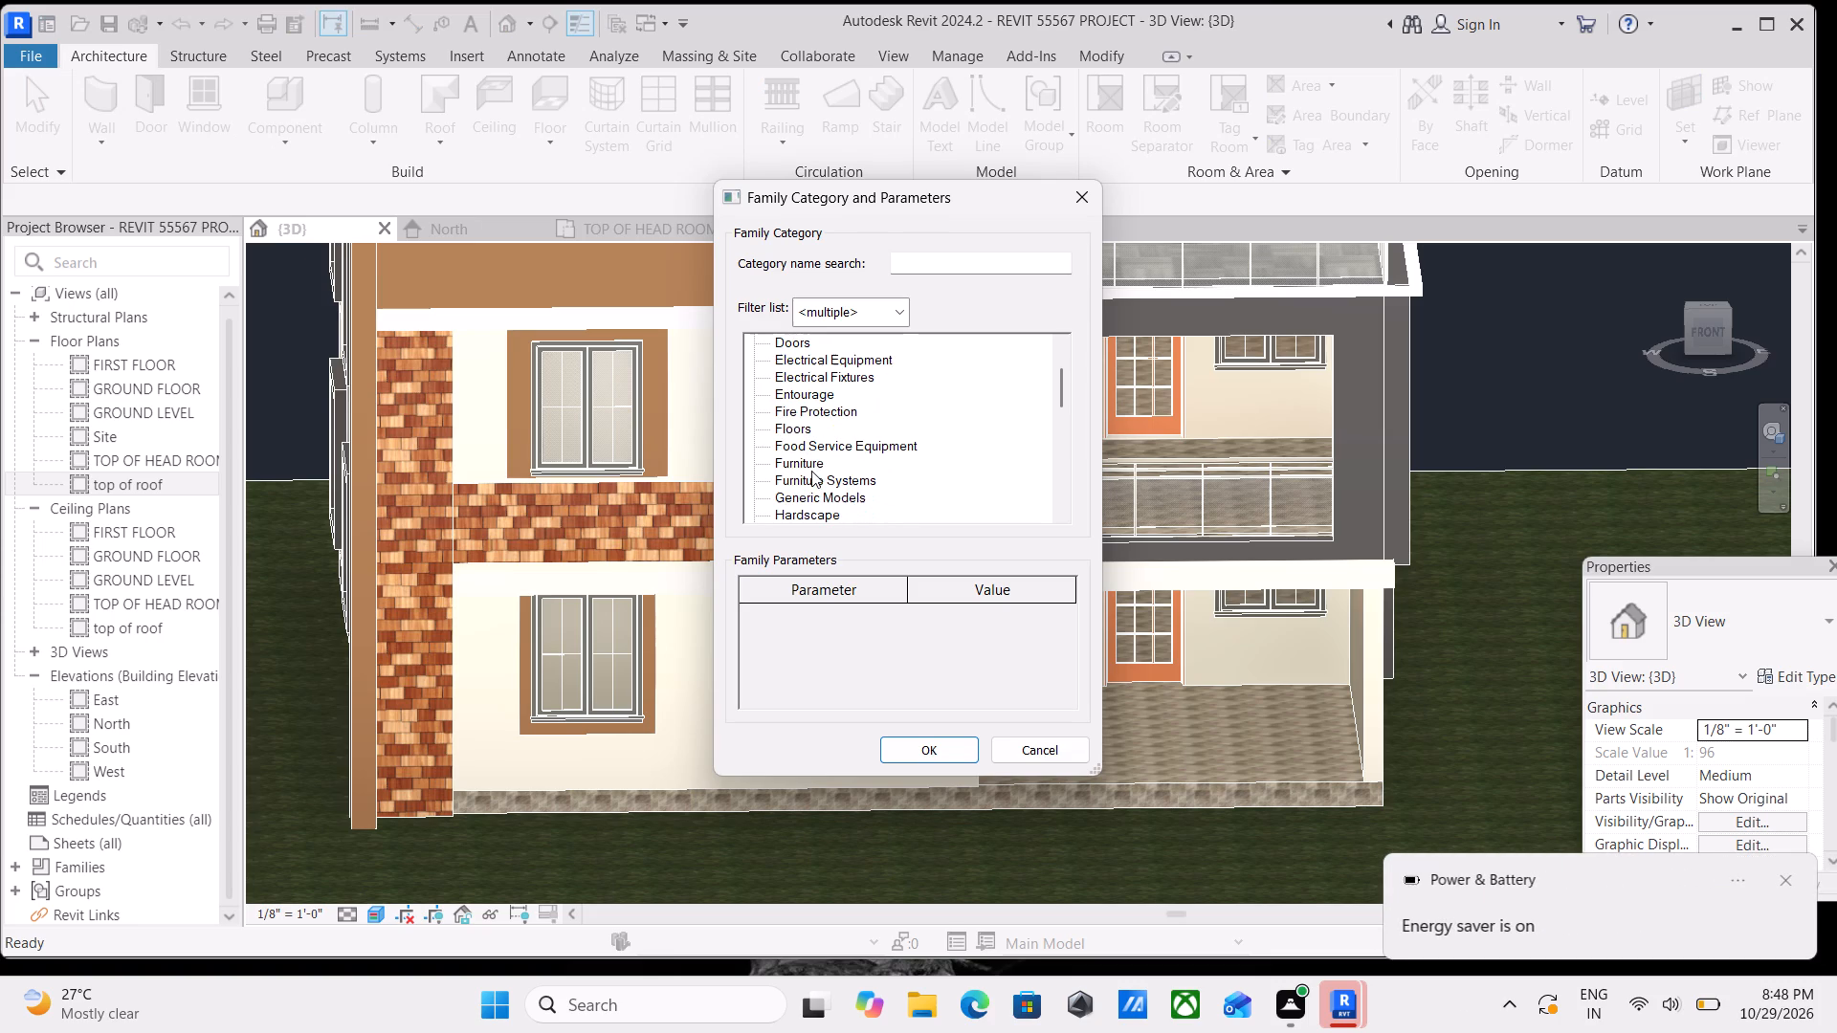
left_click(815, 497)
left_click(918, 741)
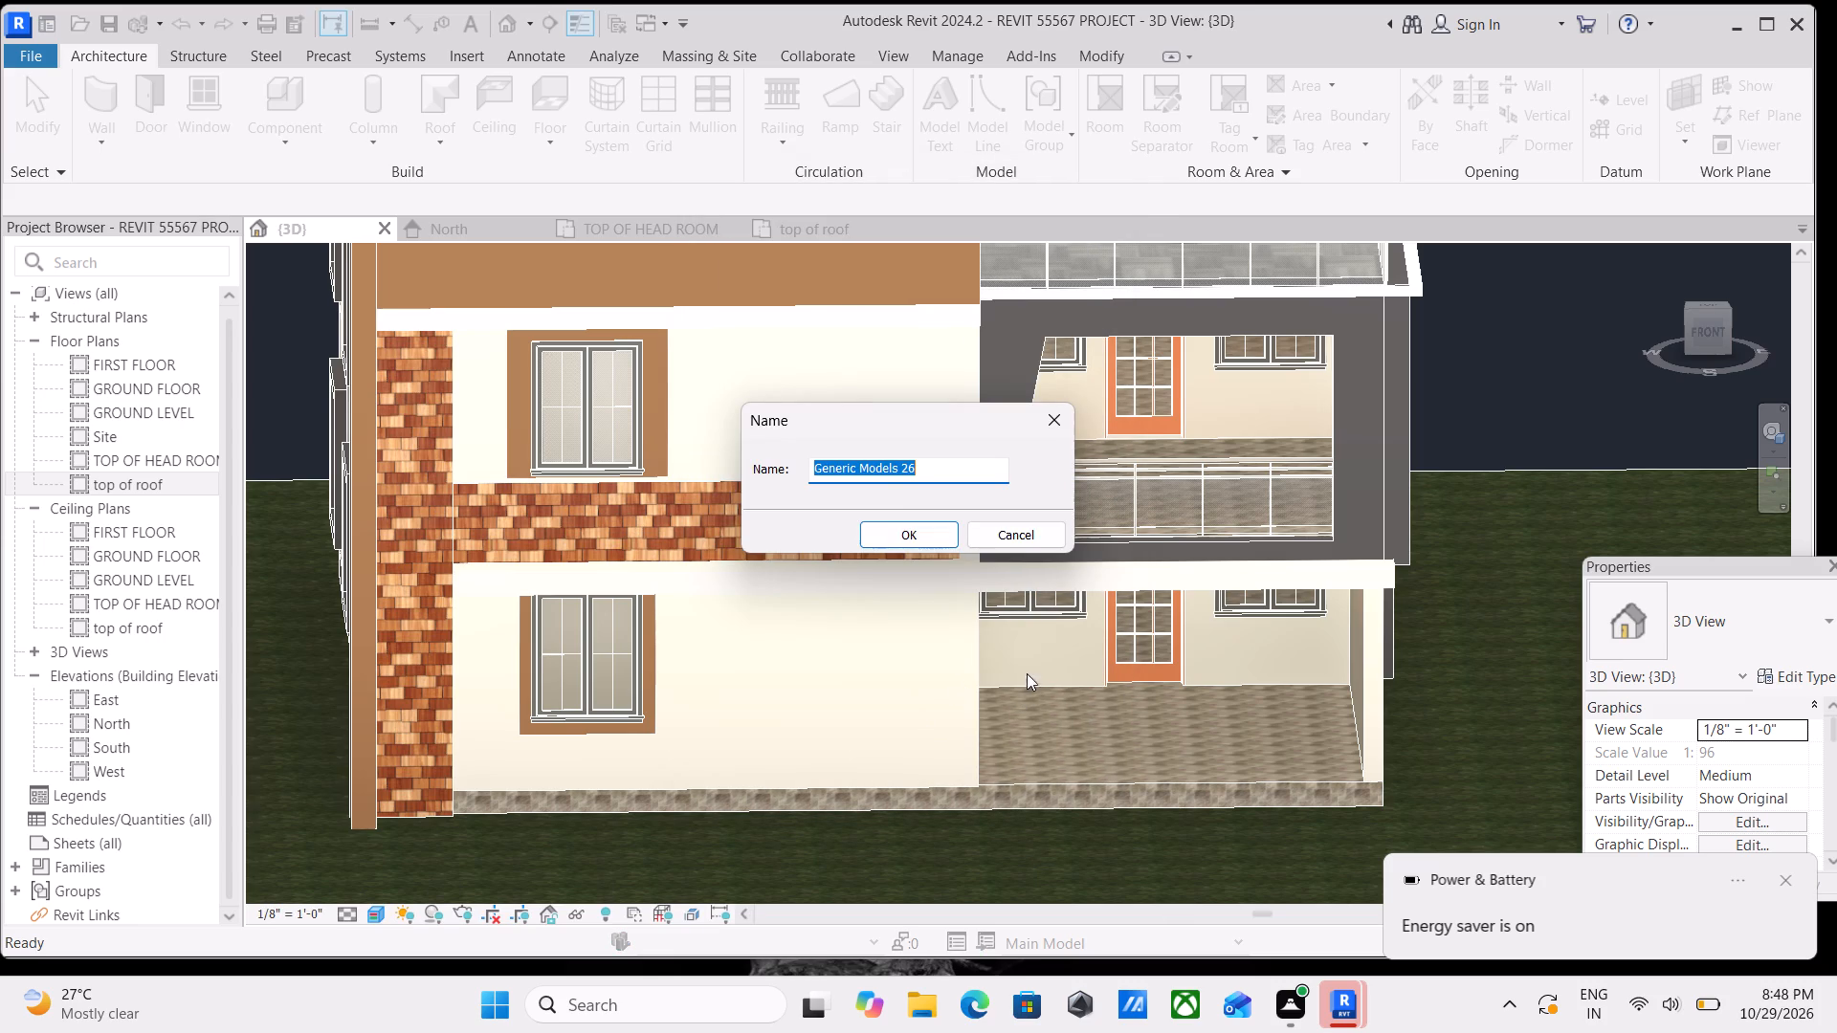
left_click(896, 530)
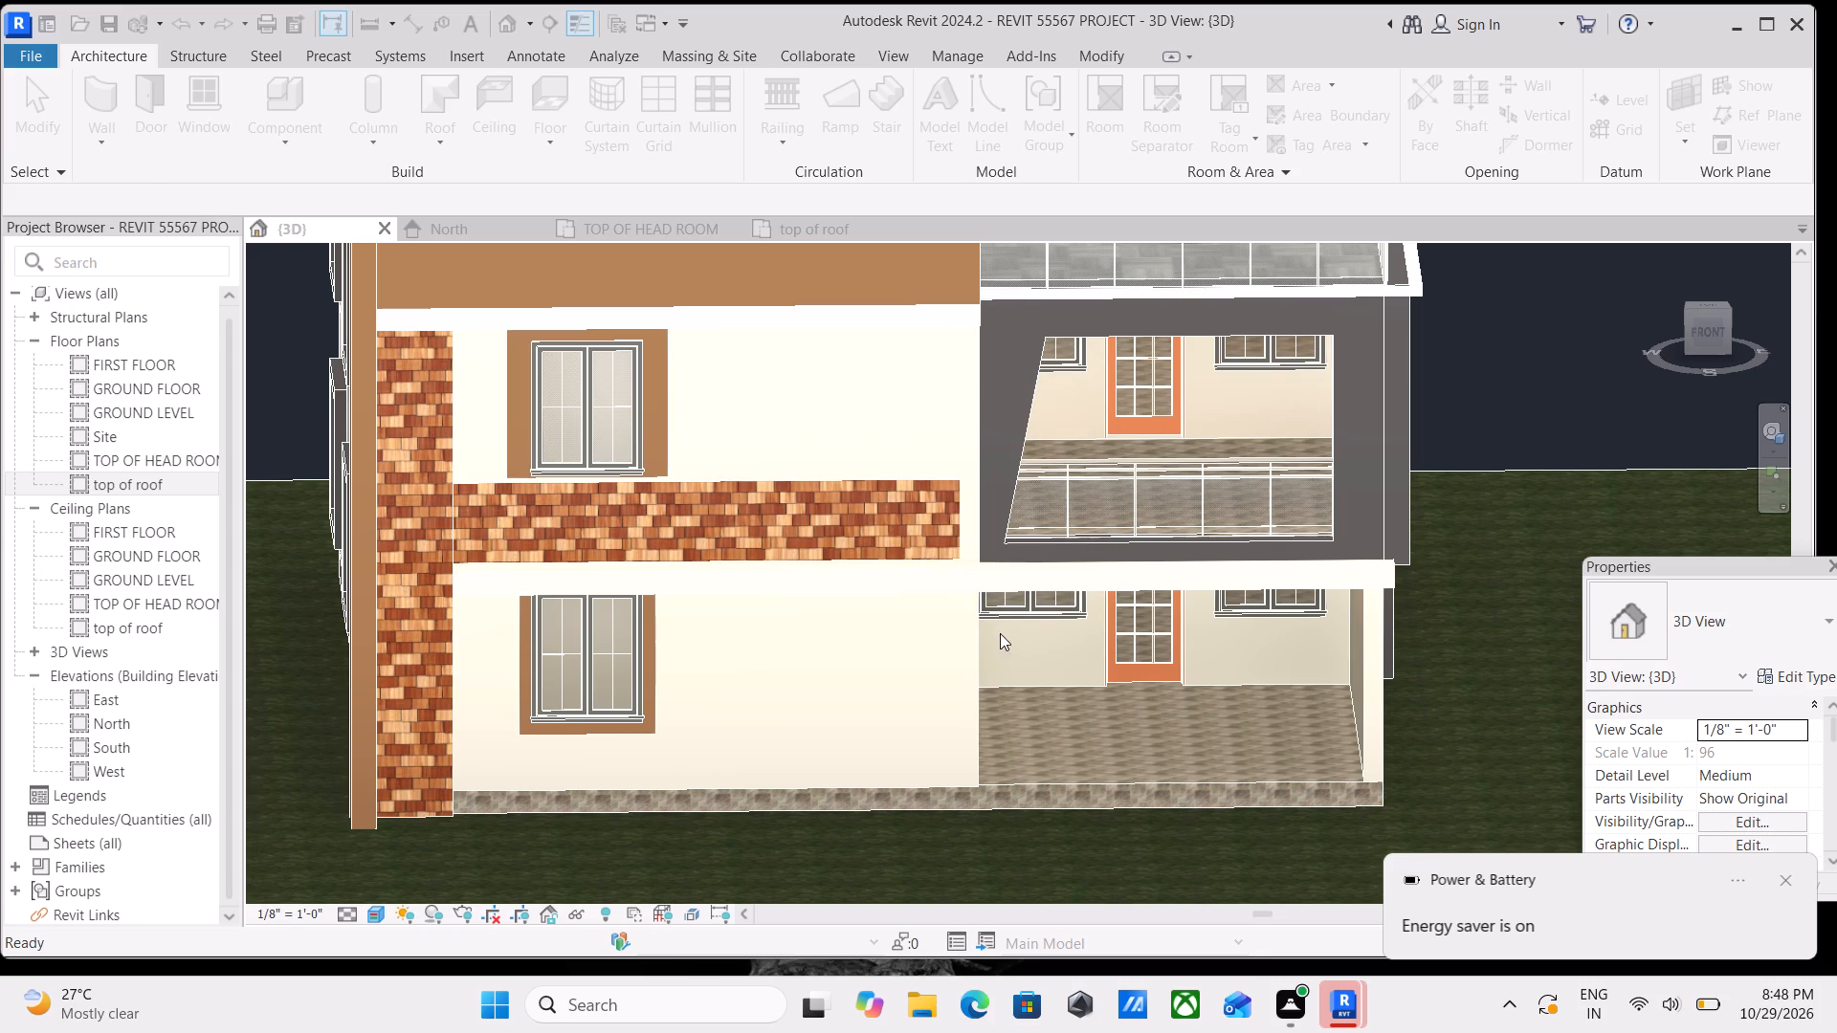
Set the work plane to the side face of the stone plinth floor at the open porch's front corner.
middle_click_drag(1040, 678, 840, 632, "shift")
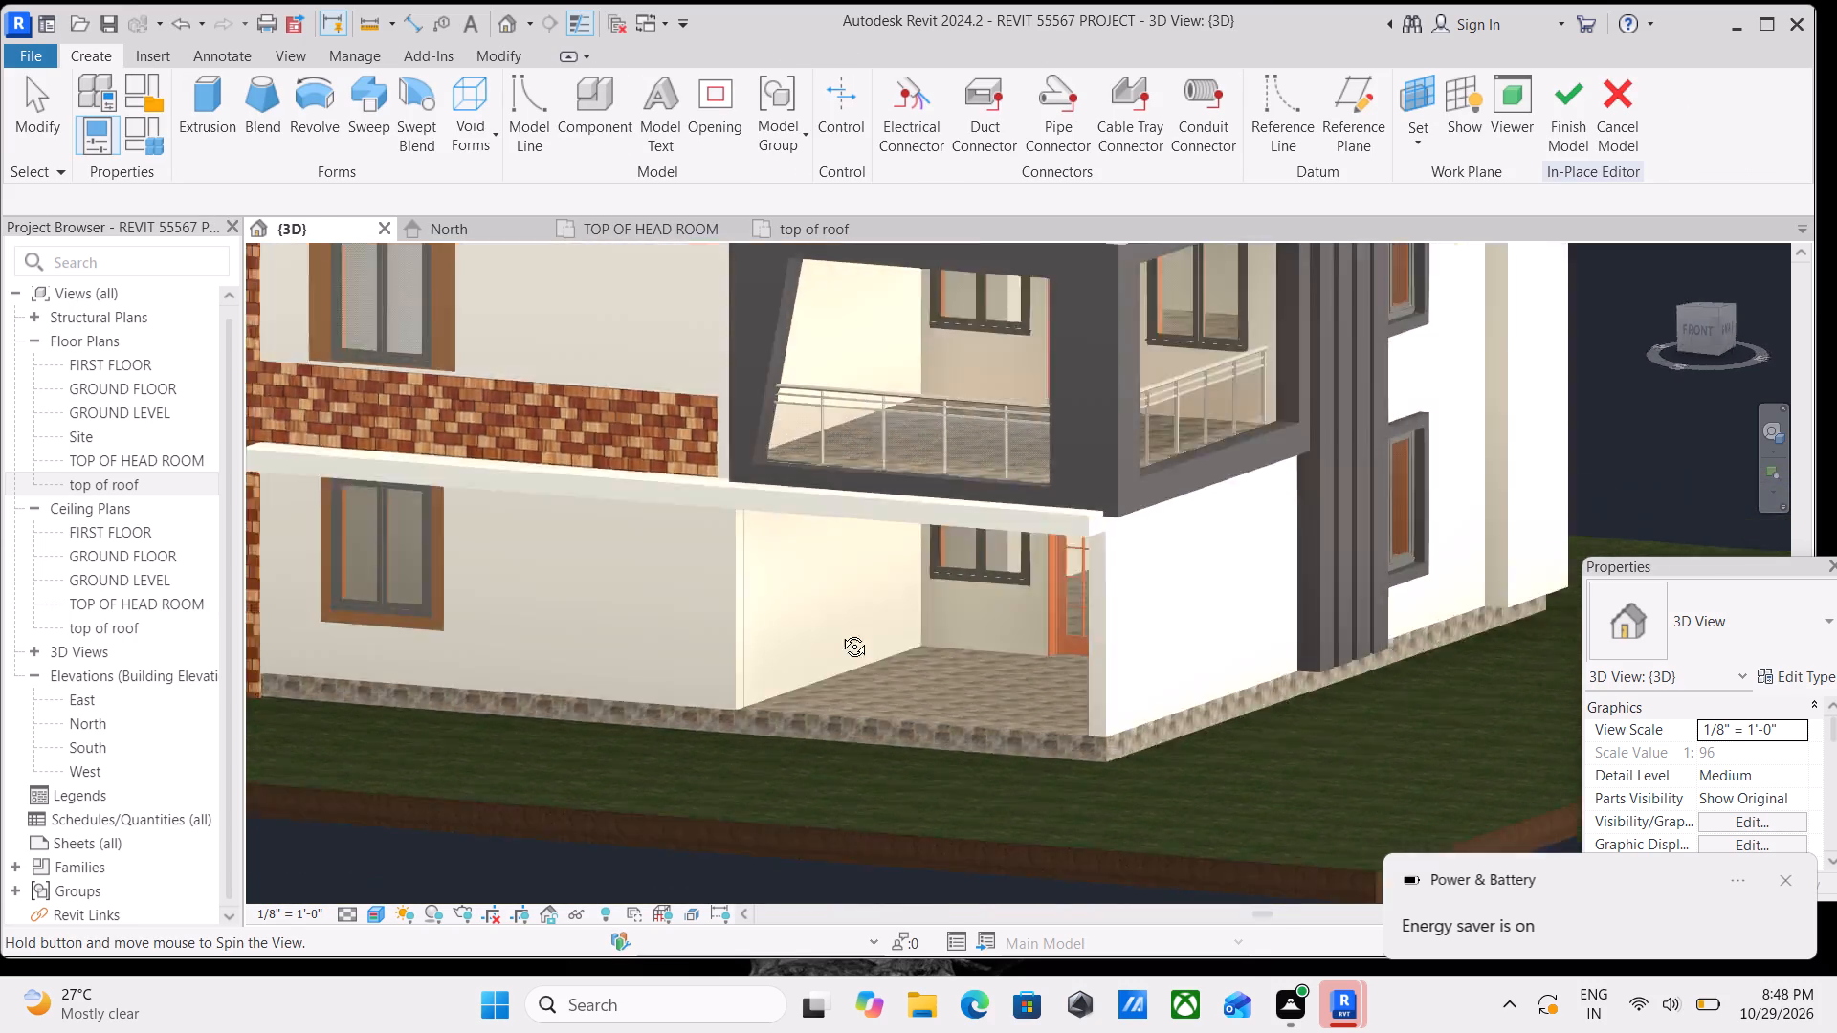
middle_click_drag(840, 632, 704, 645, "shift")
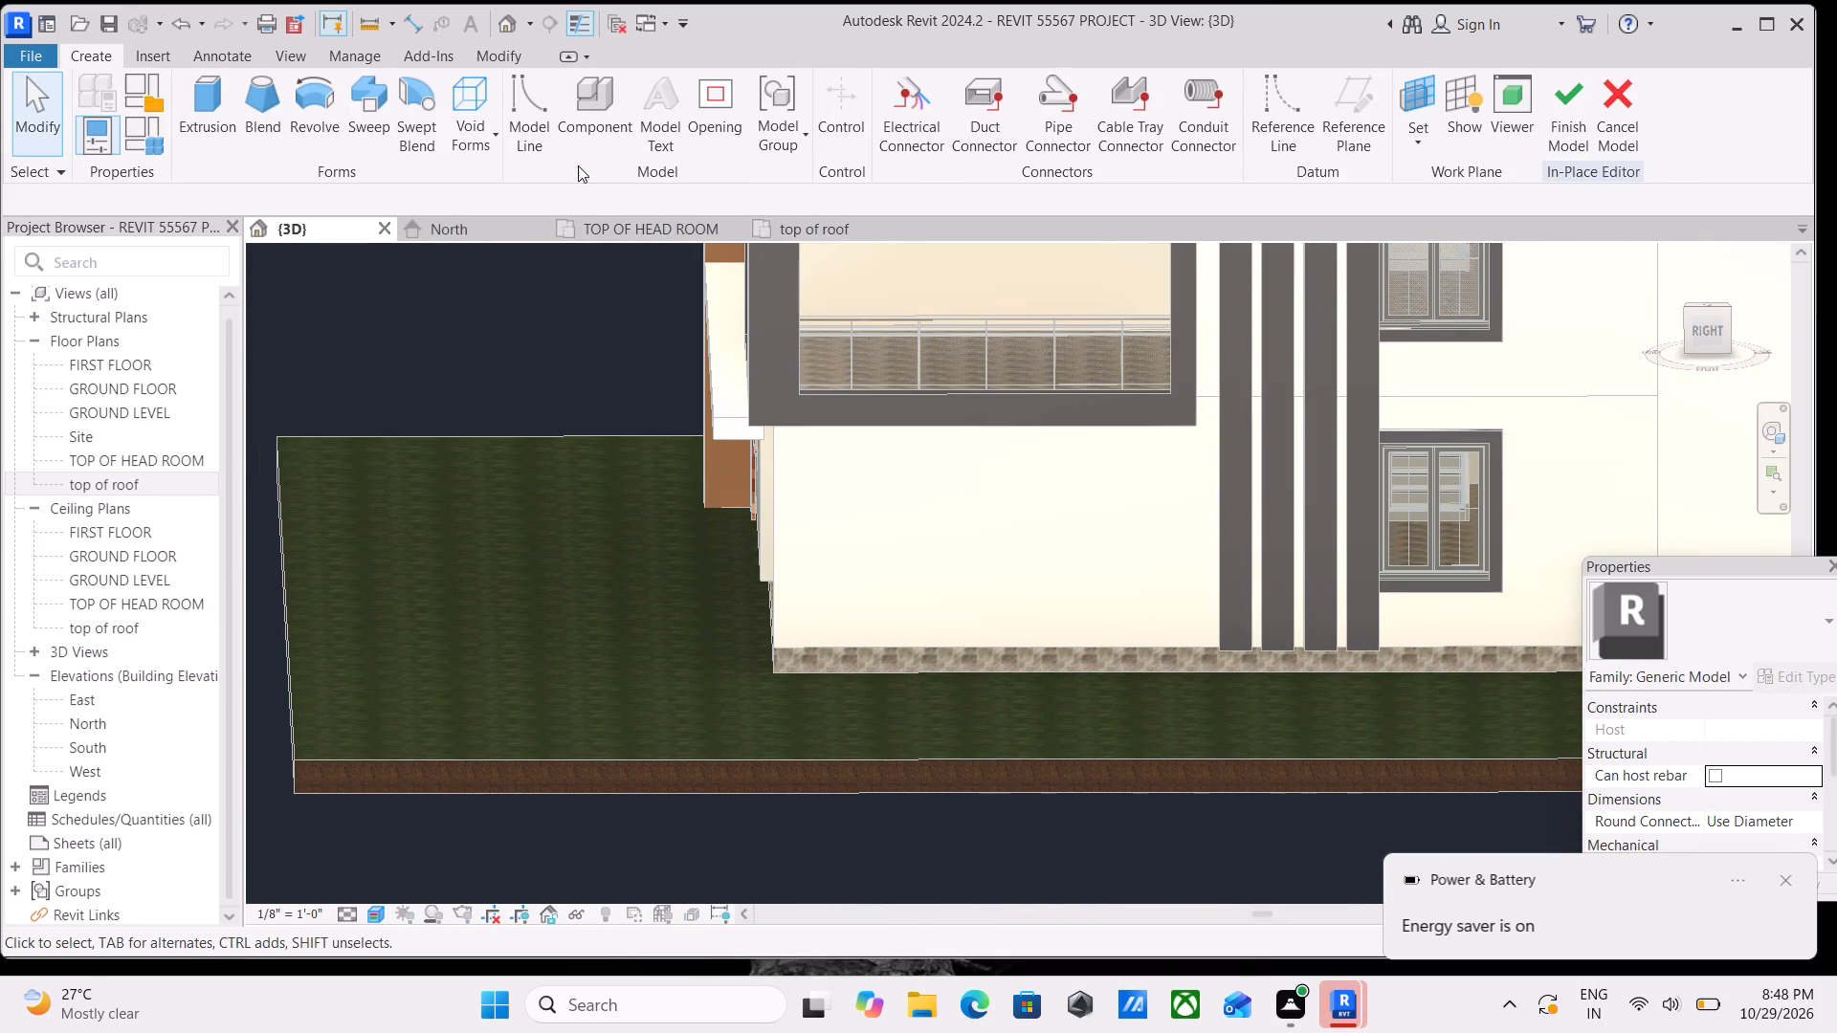
left_click(1422, 136)
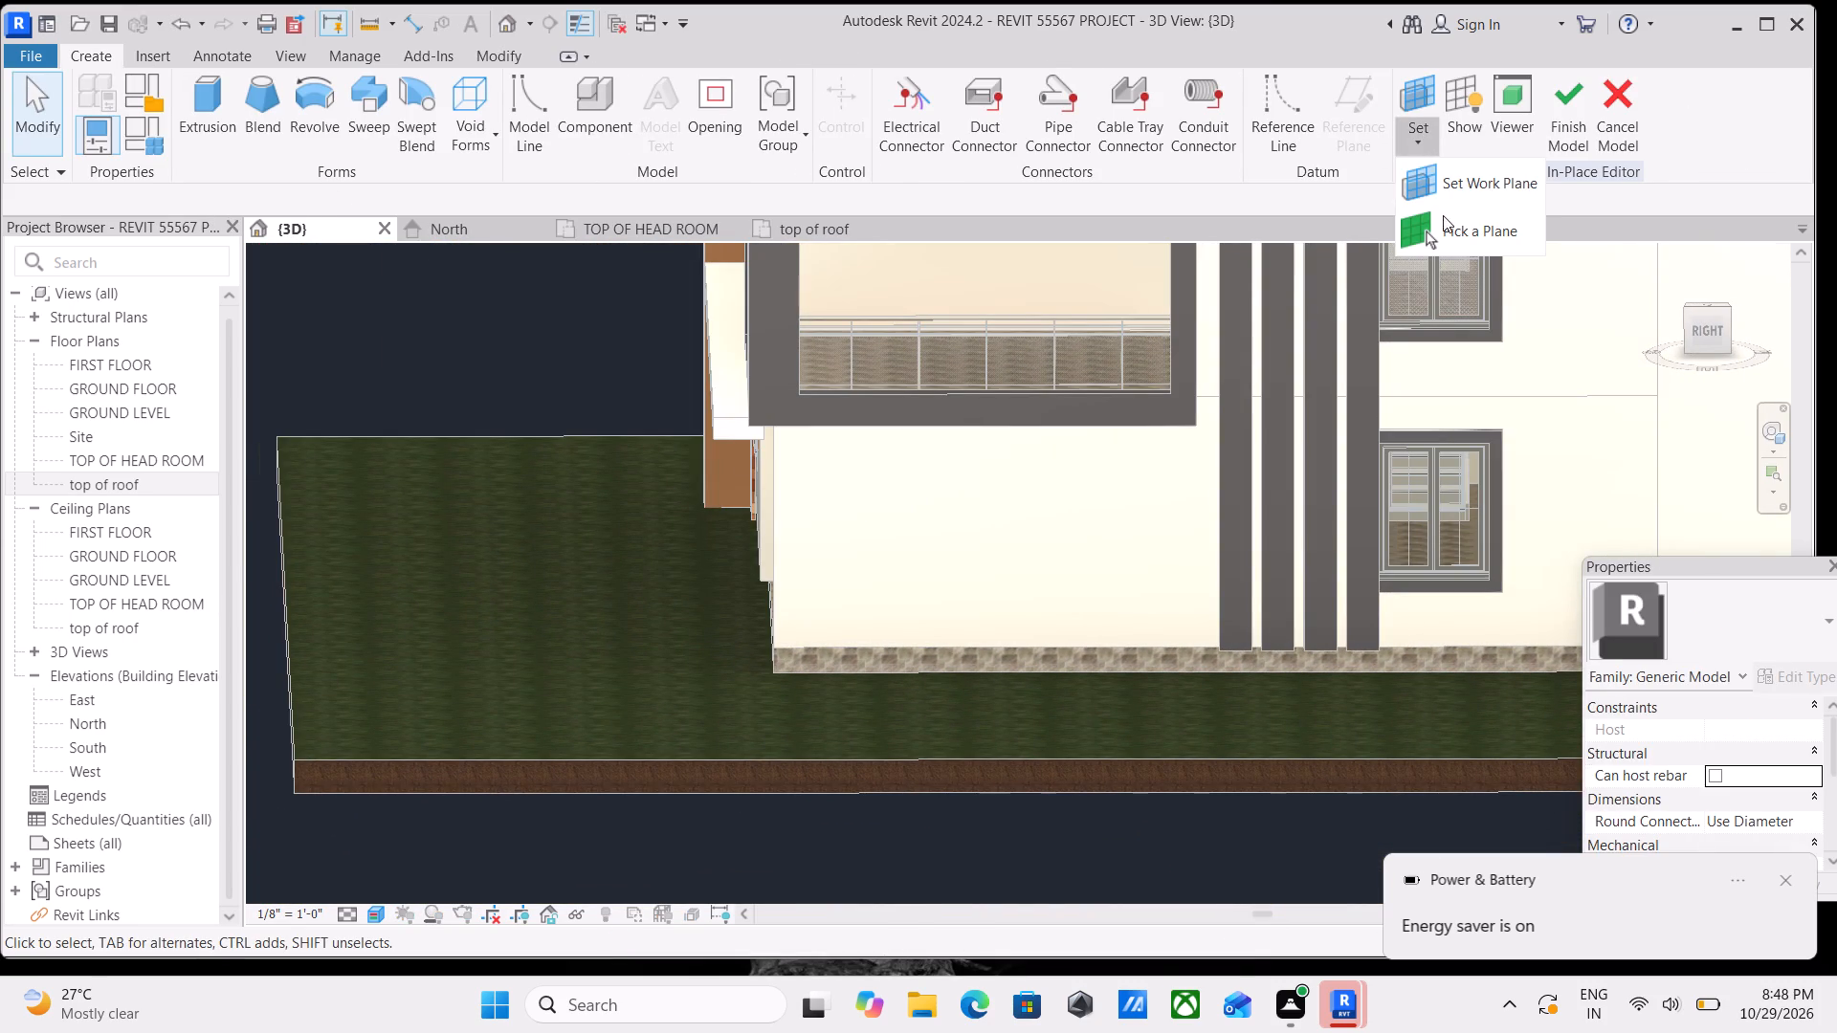
left_click(1443, 231)
scroll(860, 661, "up", 8)
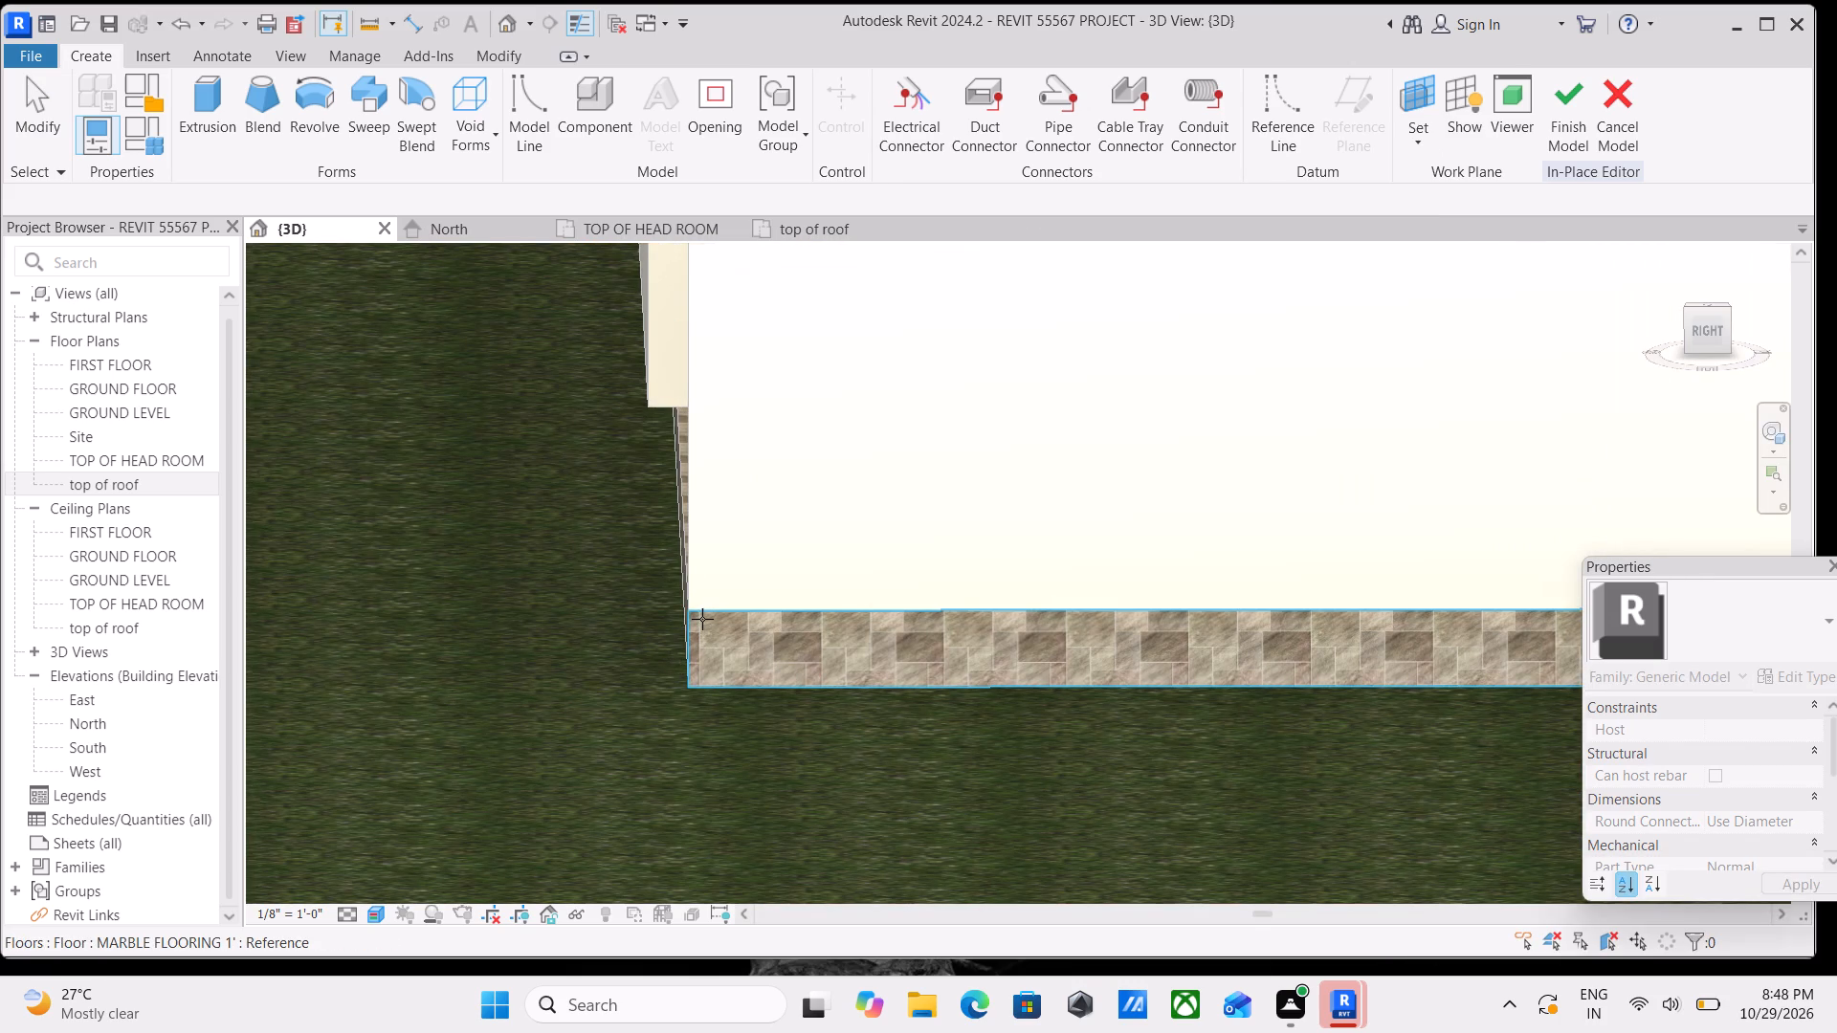
left_click(702, 619)
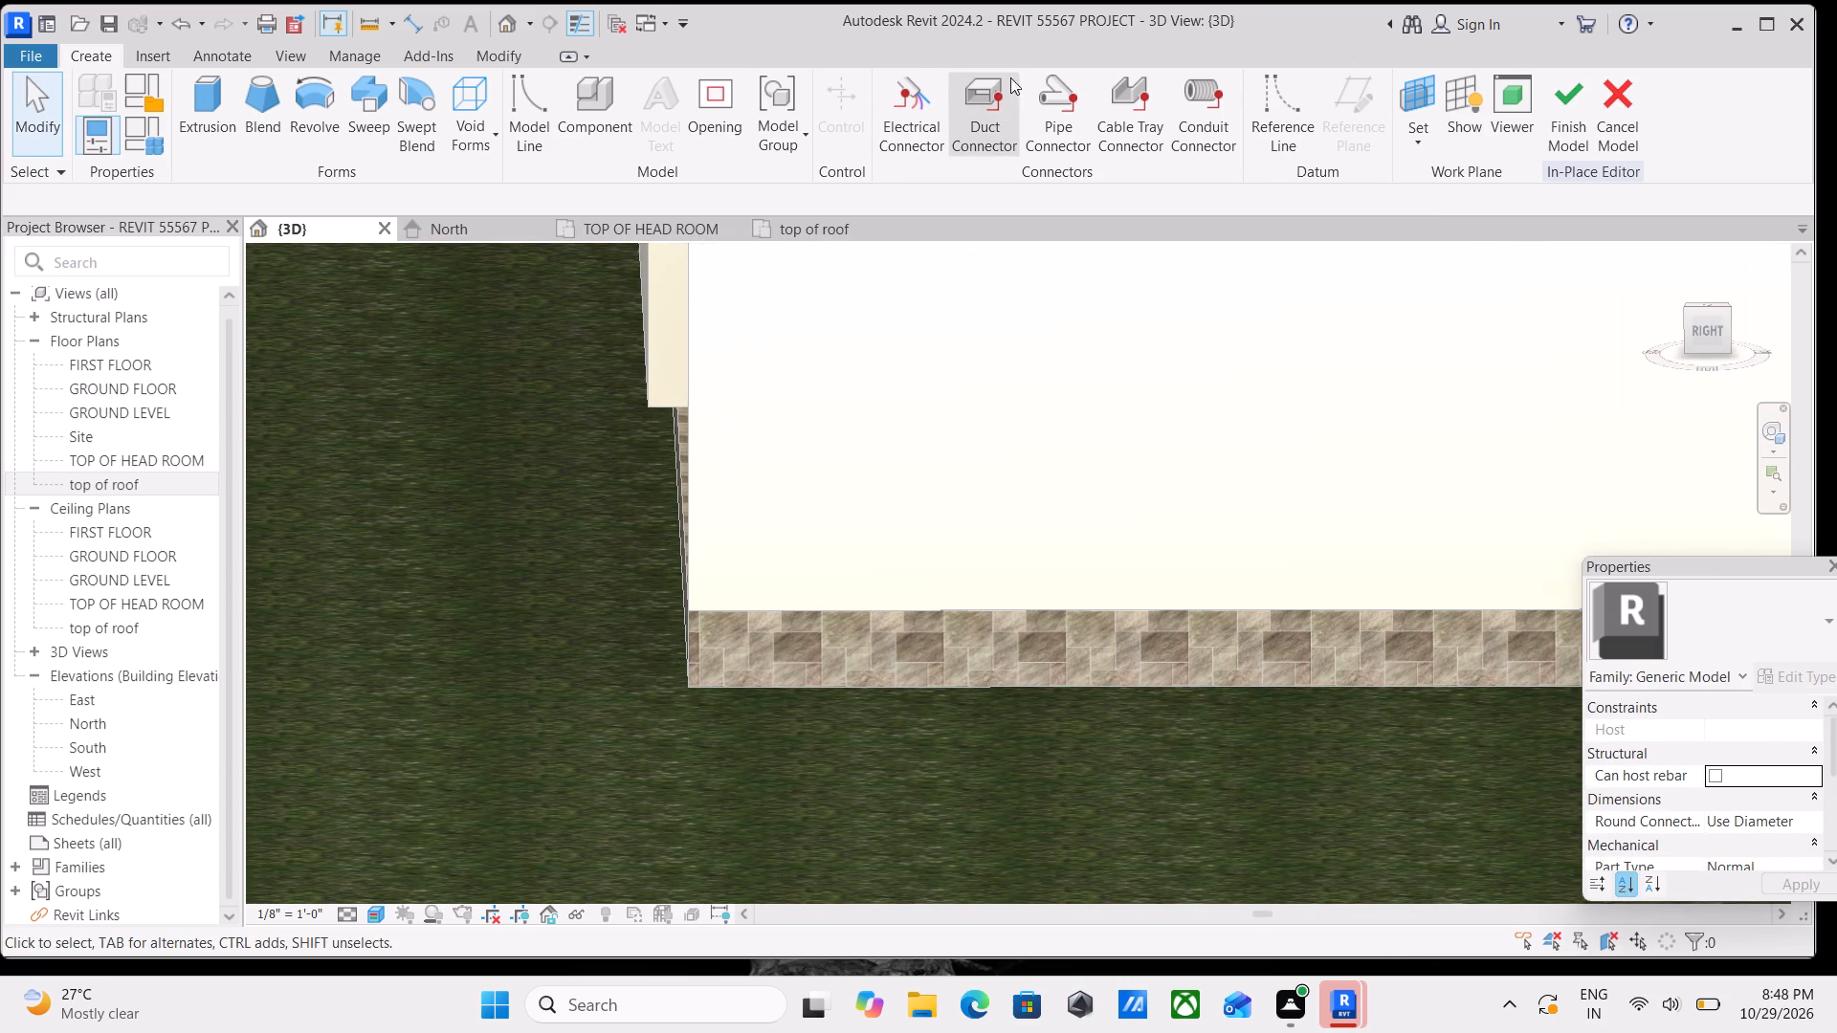
Sketch a closed triangular ramp profile for an extrusion, from the plinth's top corner to ground level and about 4'-1" outward along the ground.
left_click(210, 137)
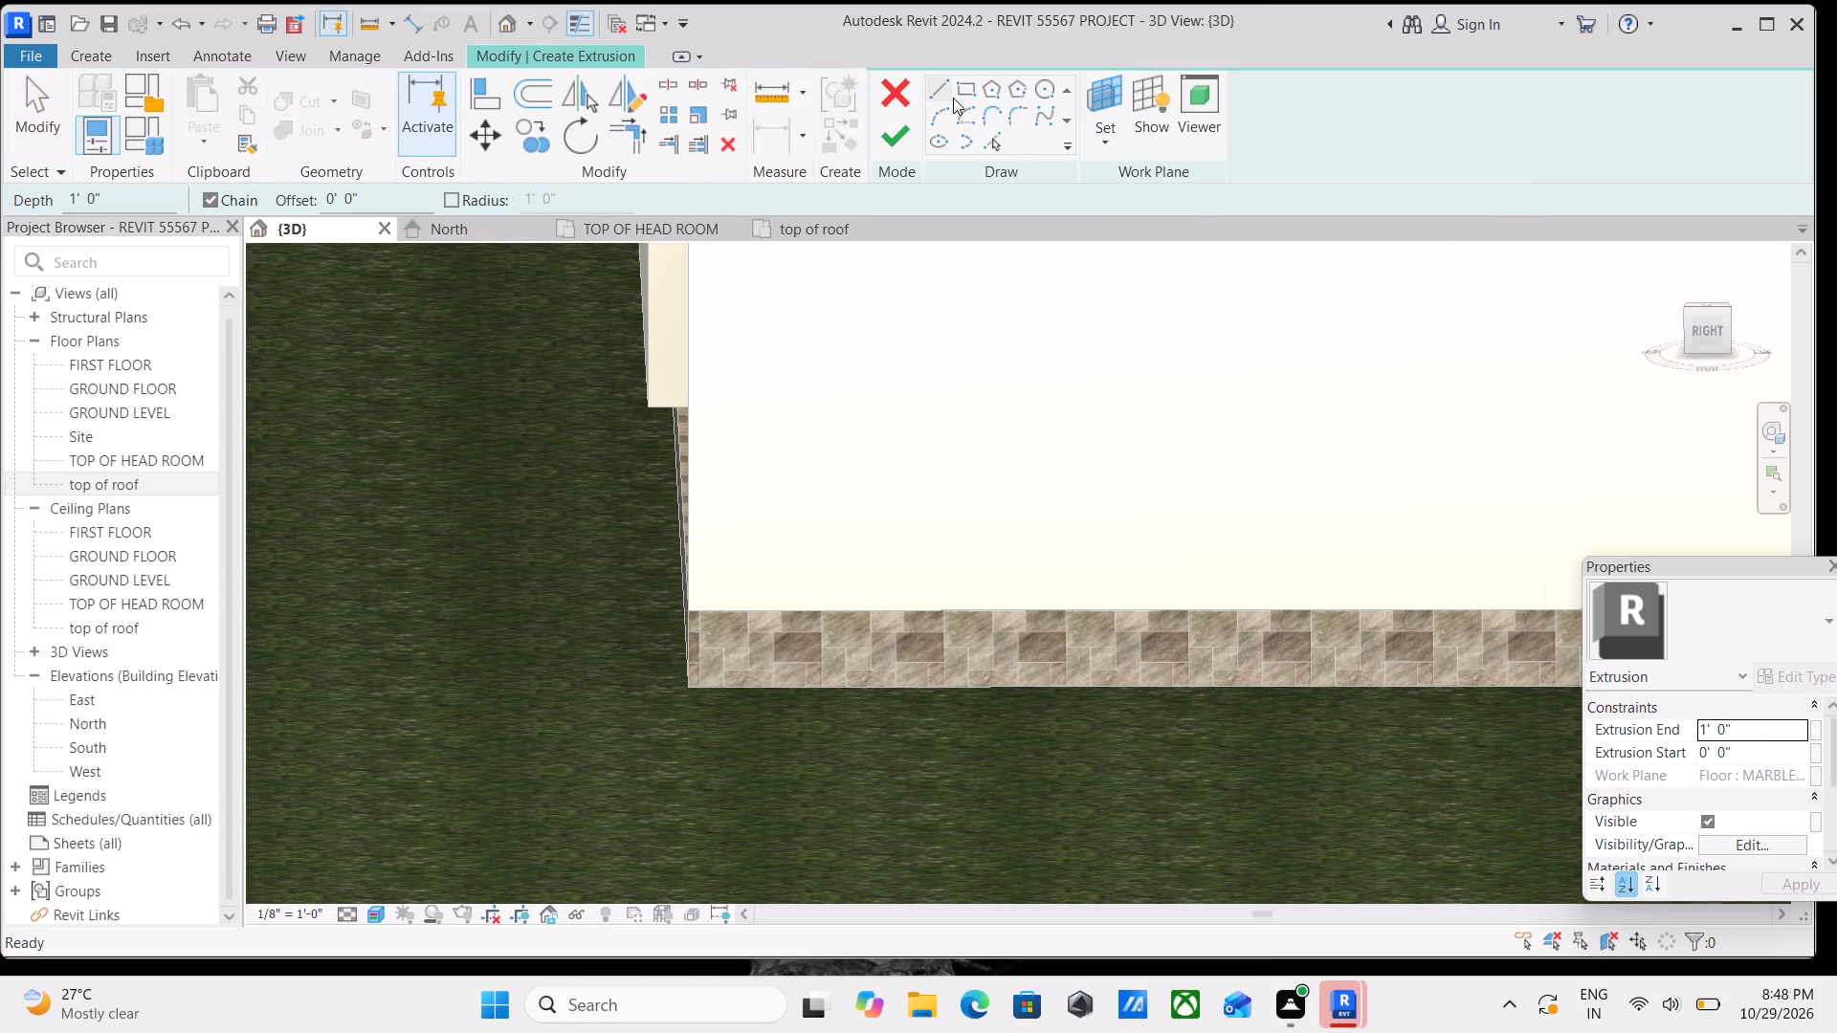
left_click(932, 84)
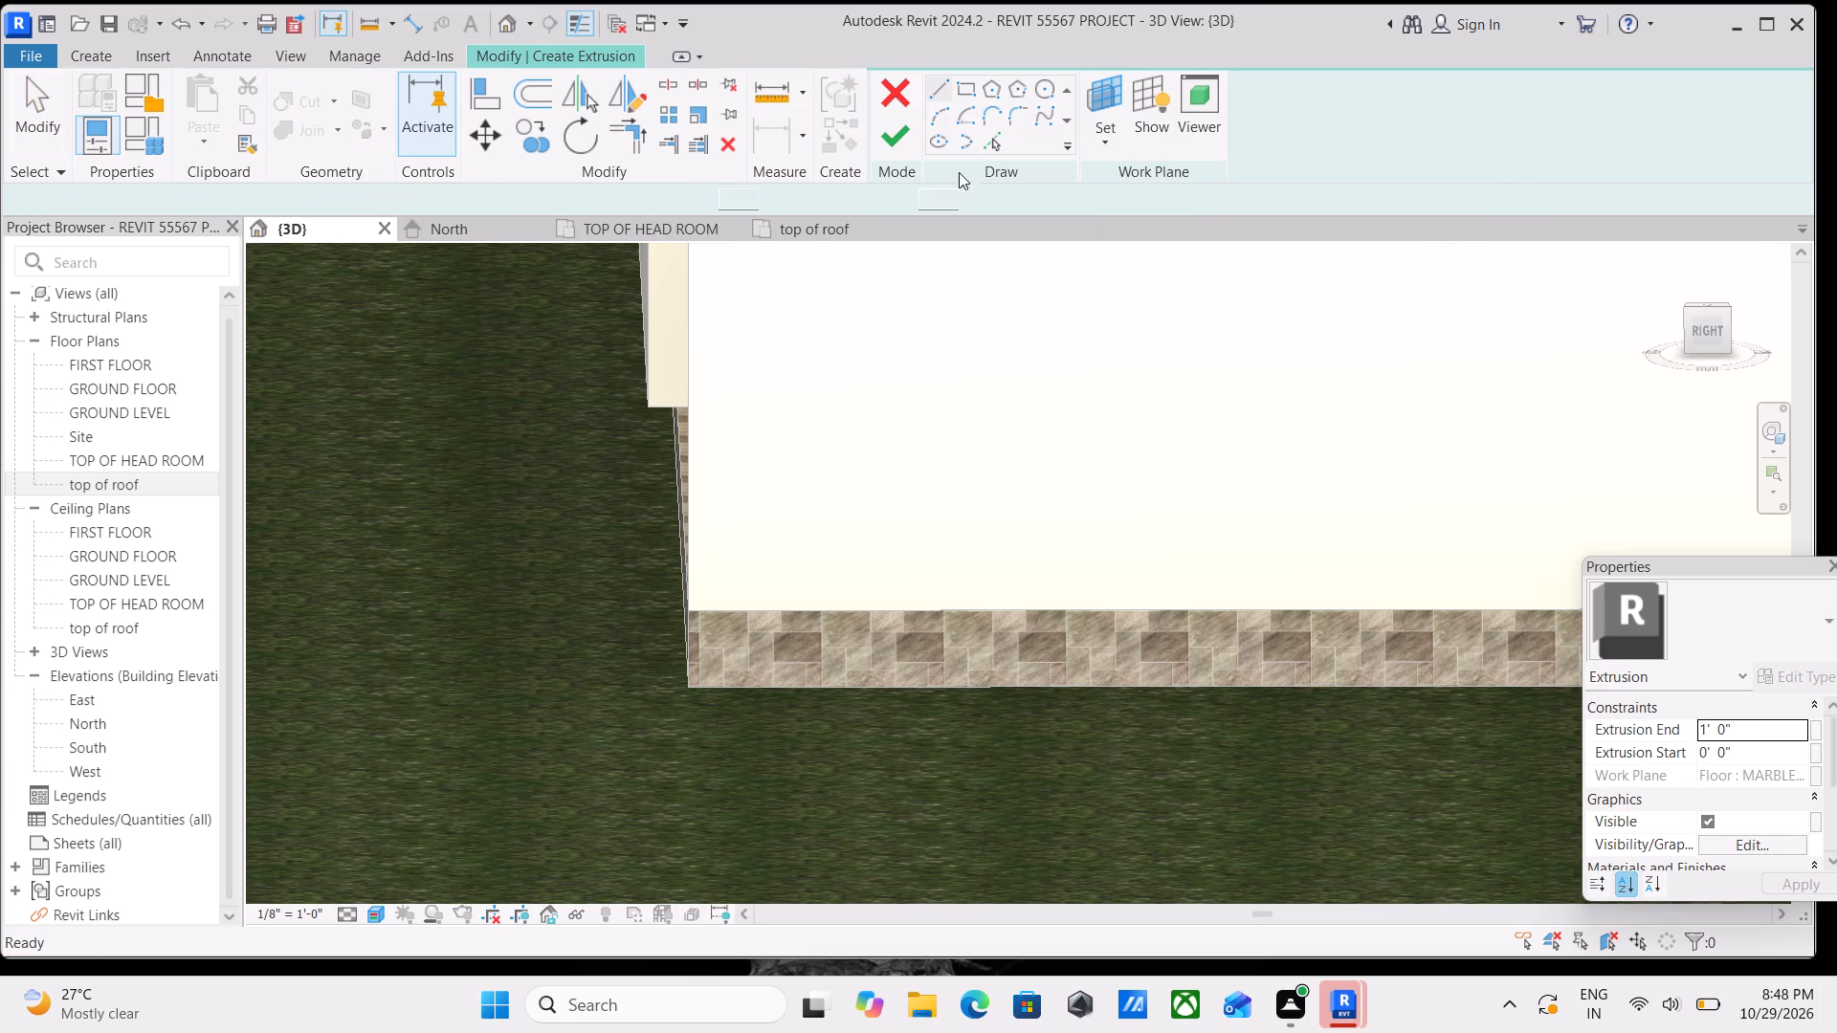
scroll(693, 611, "up", 2)
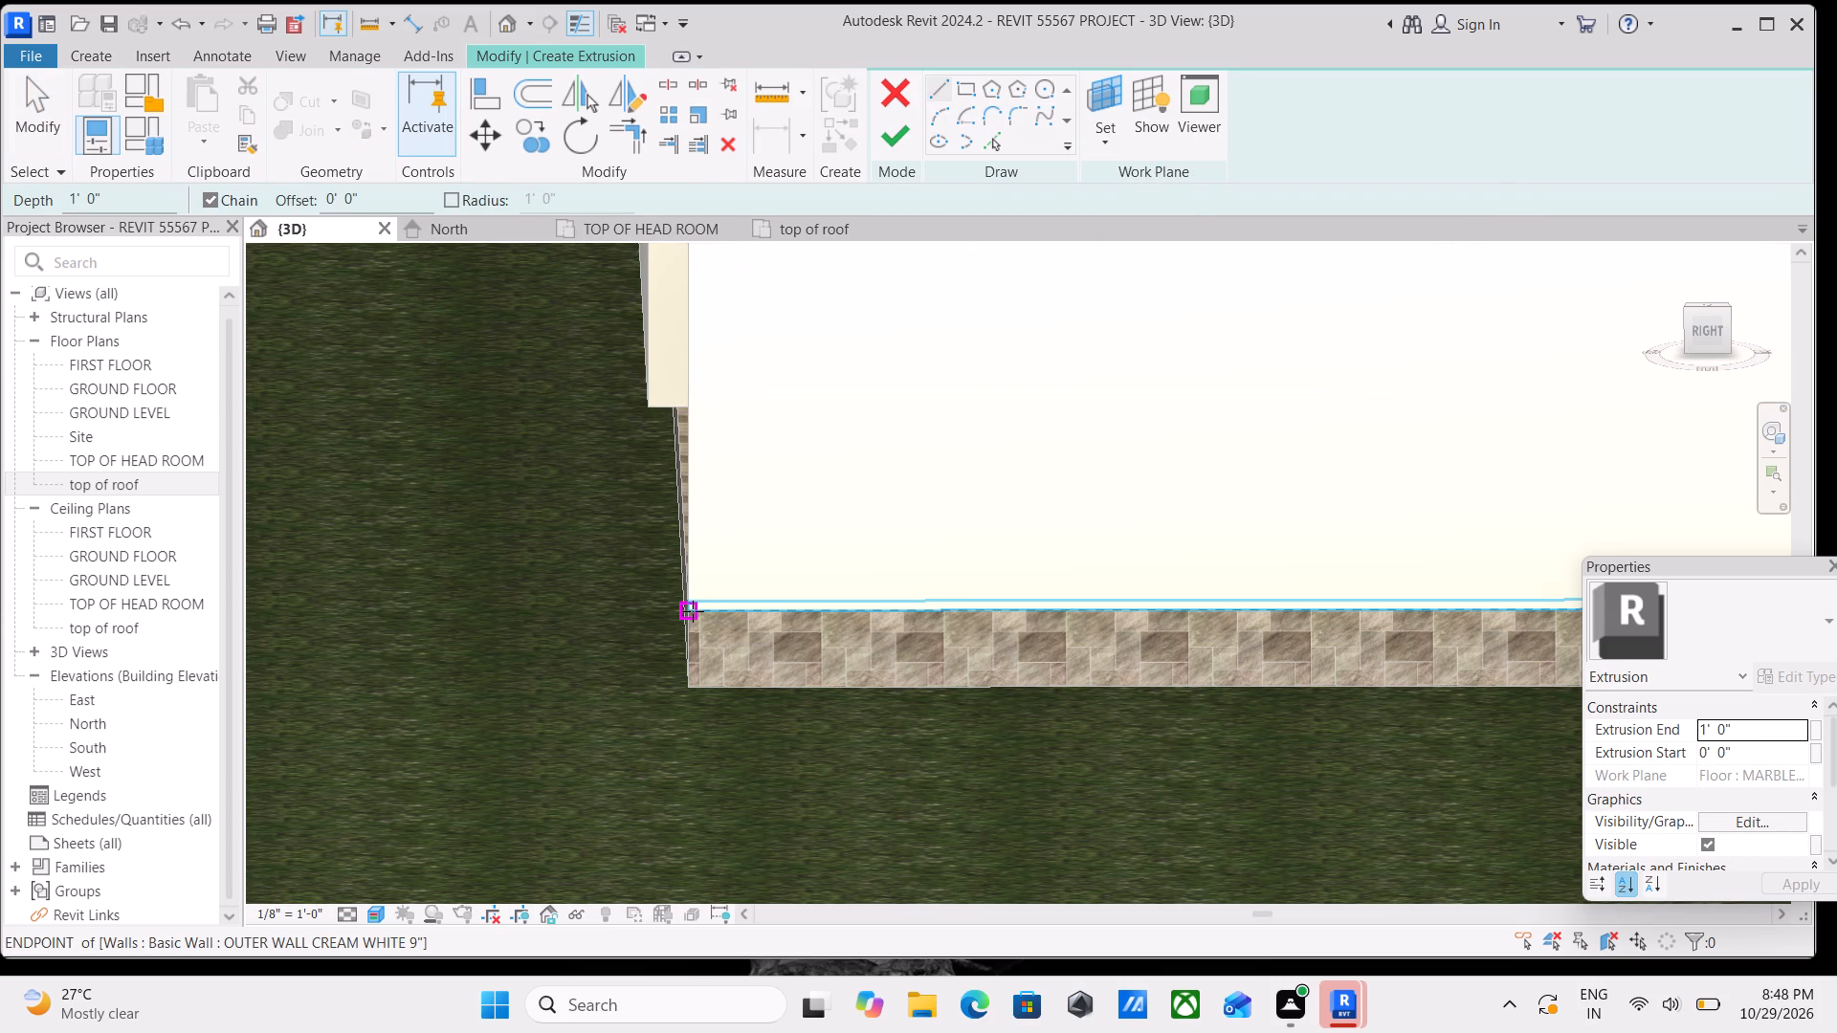
scroll(693, 611, "up", 2)
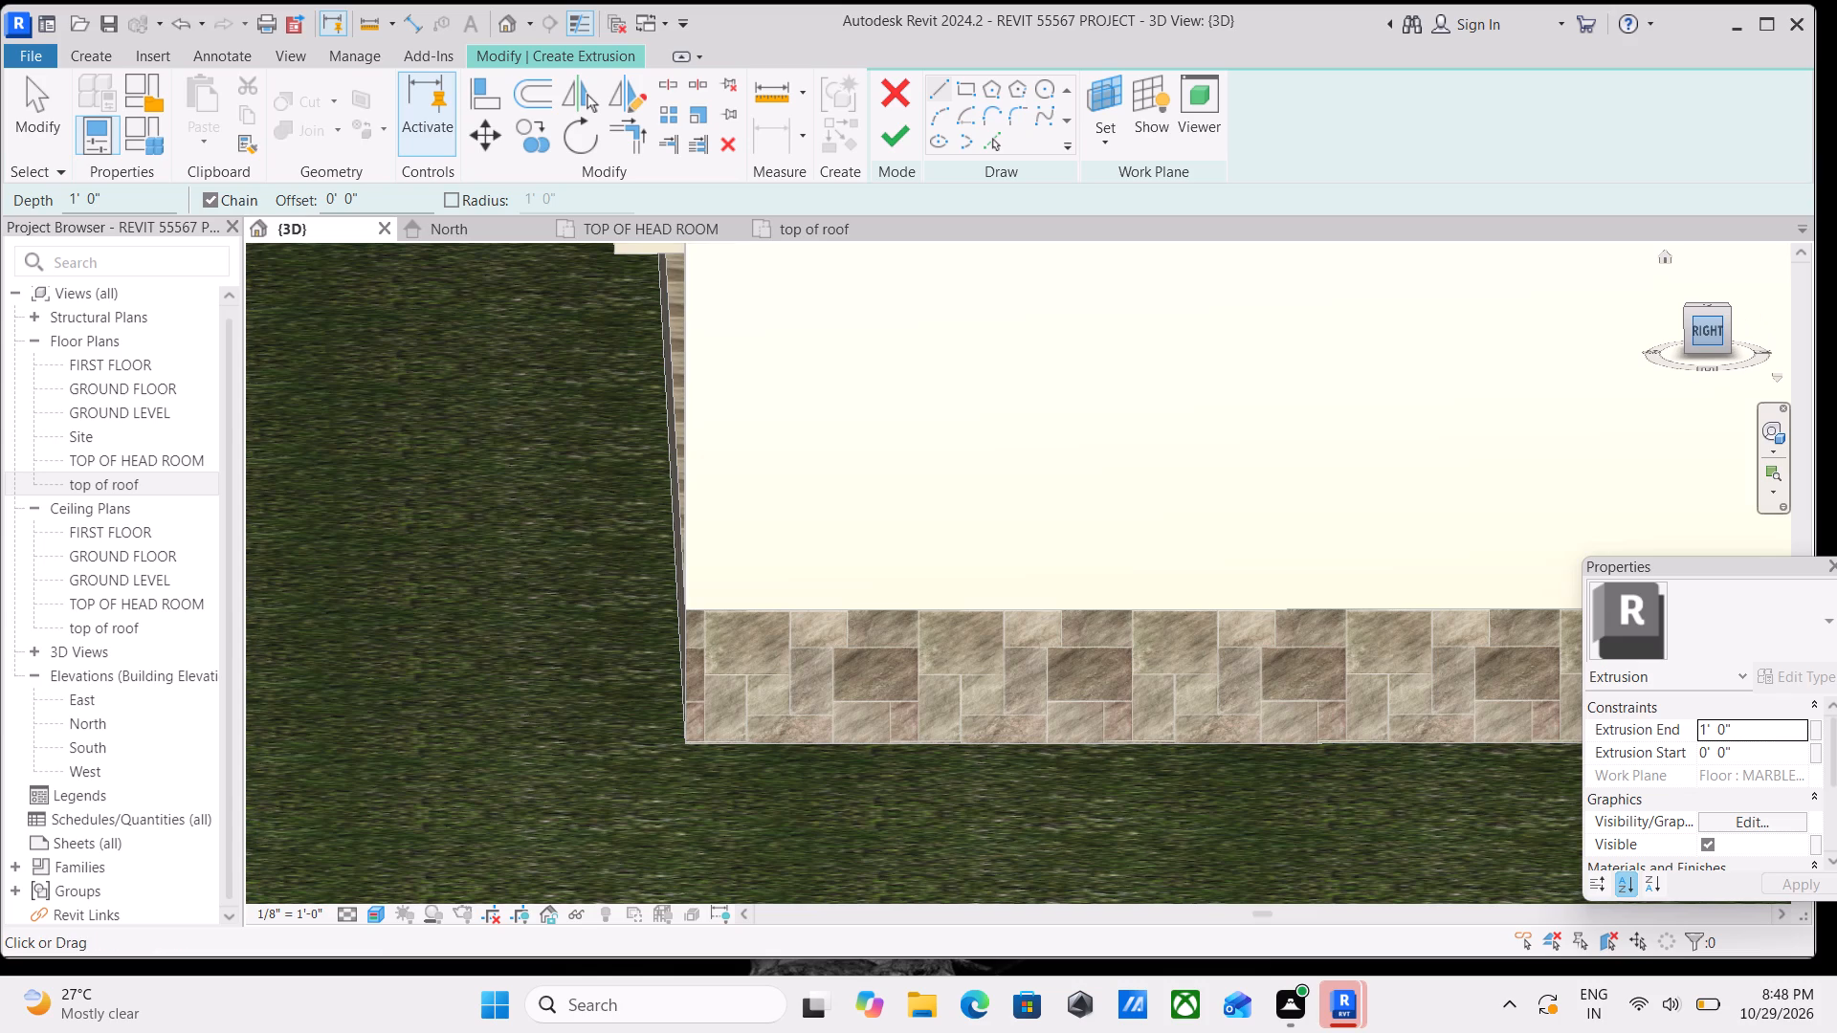
left_click(1709, 332)
scroll(969, 652, "up", 2)
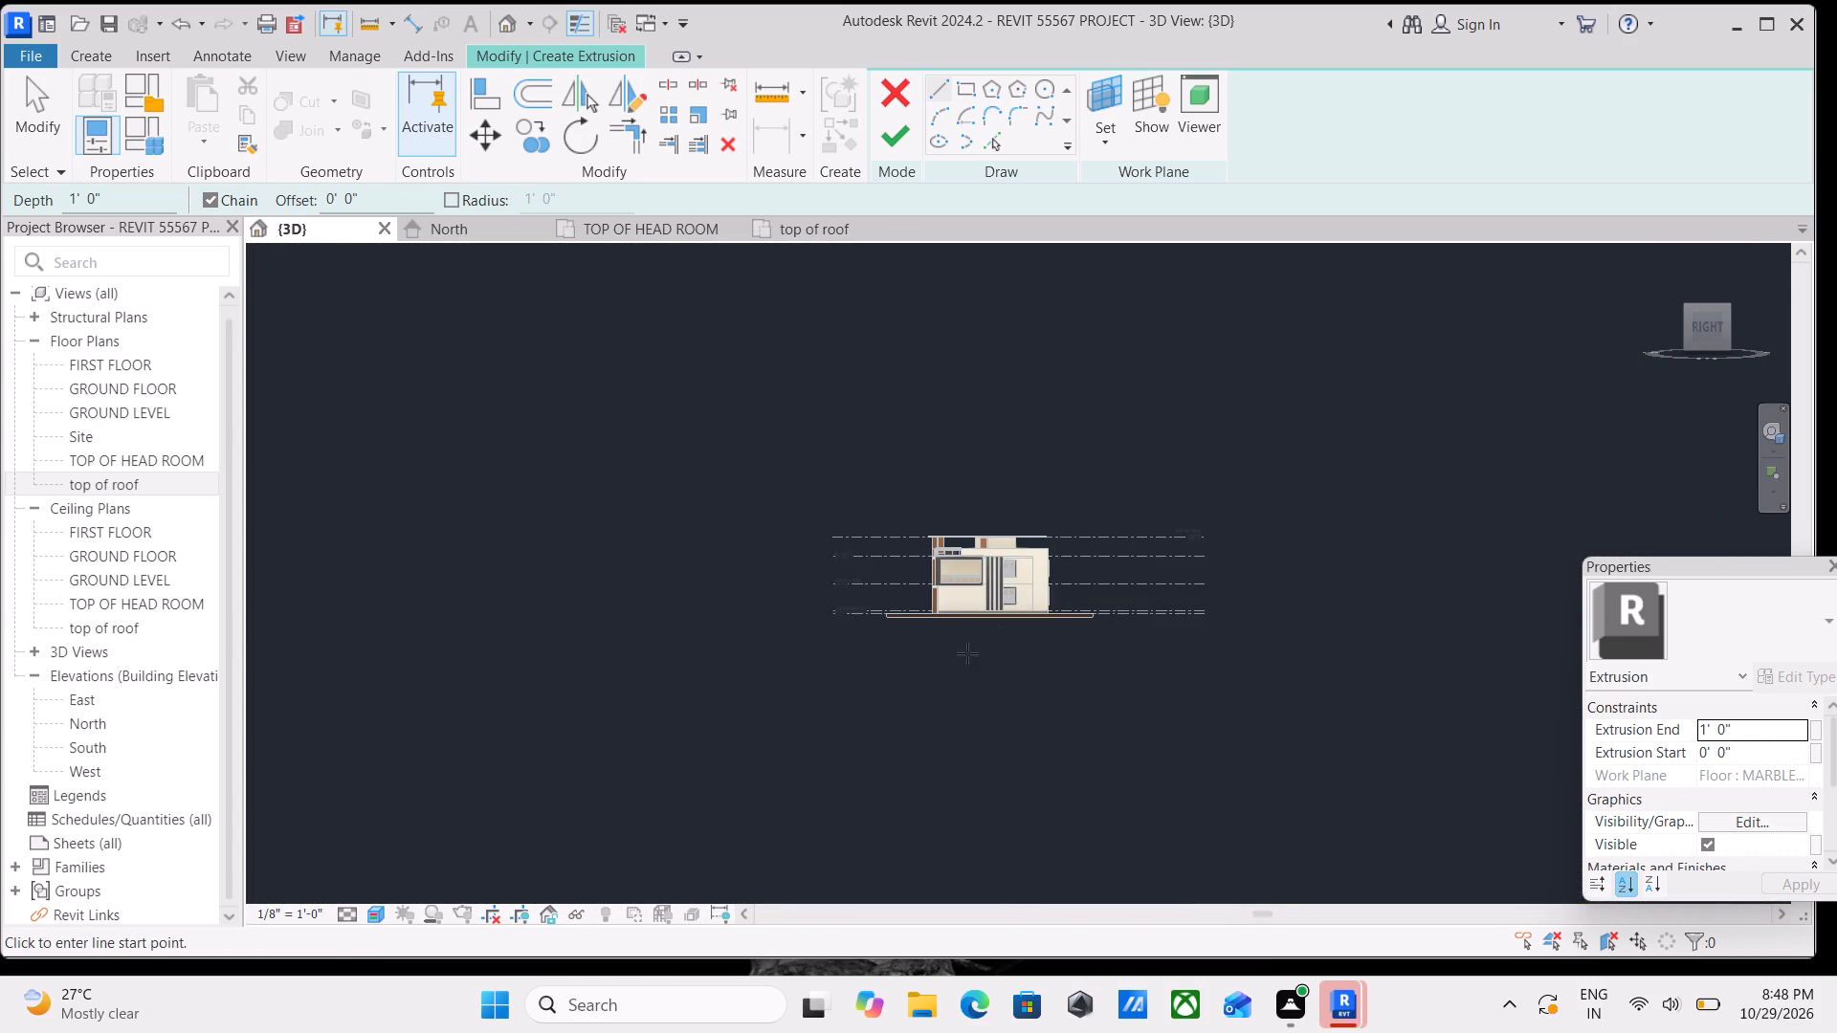
scroll(967, 653, "up", 2)
scroll(885, 633, "up", 3)
scroll(911, 548, "up", 11)
scroll(1057, 566, "up", 7)
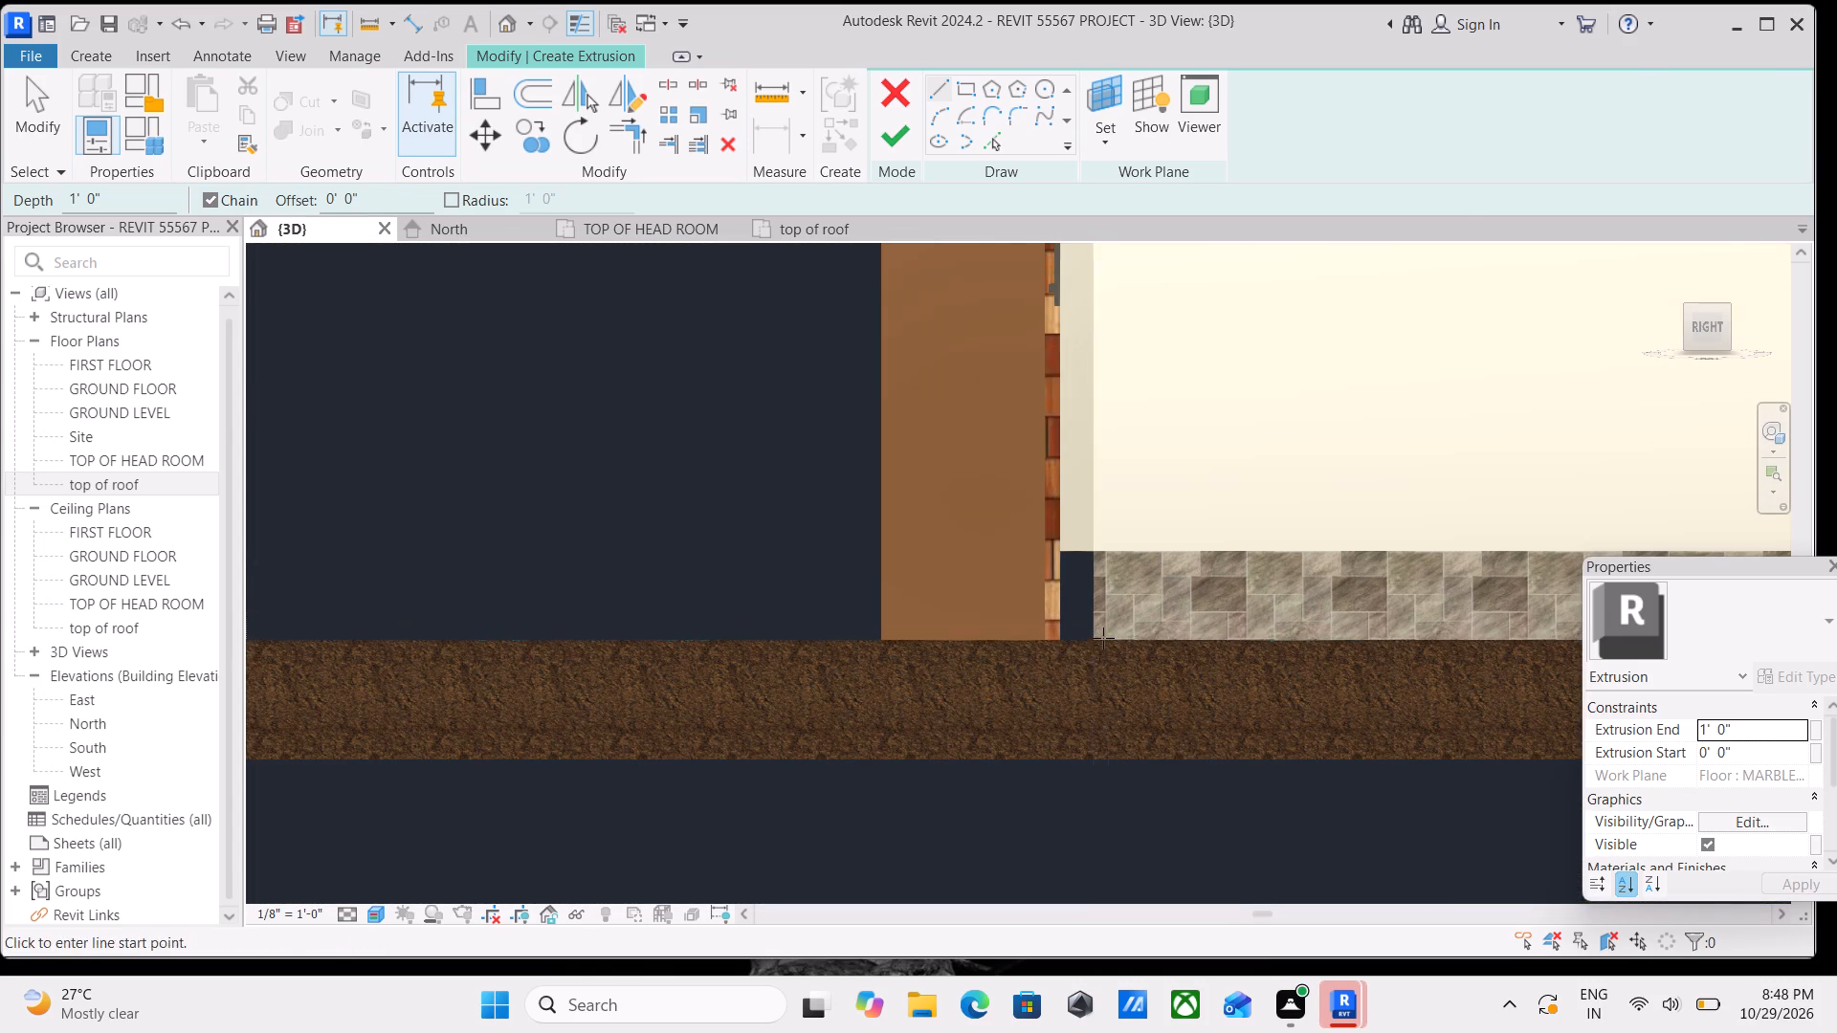
left_click(1100, 547)
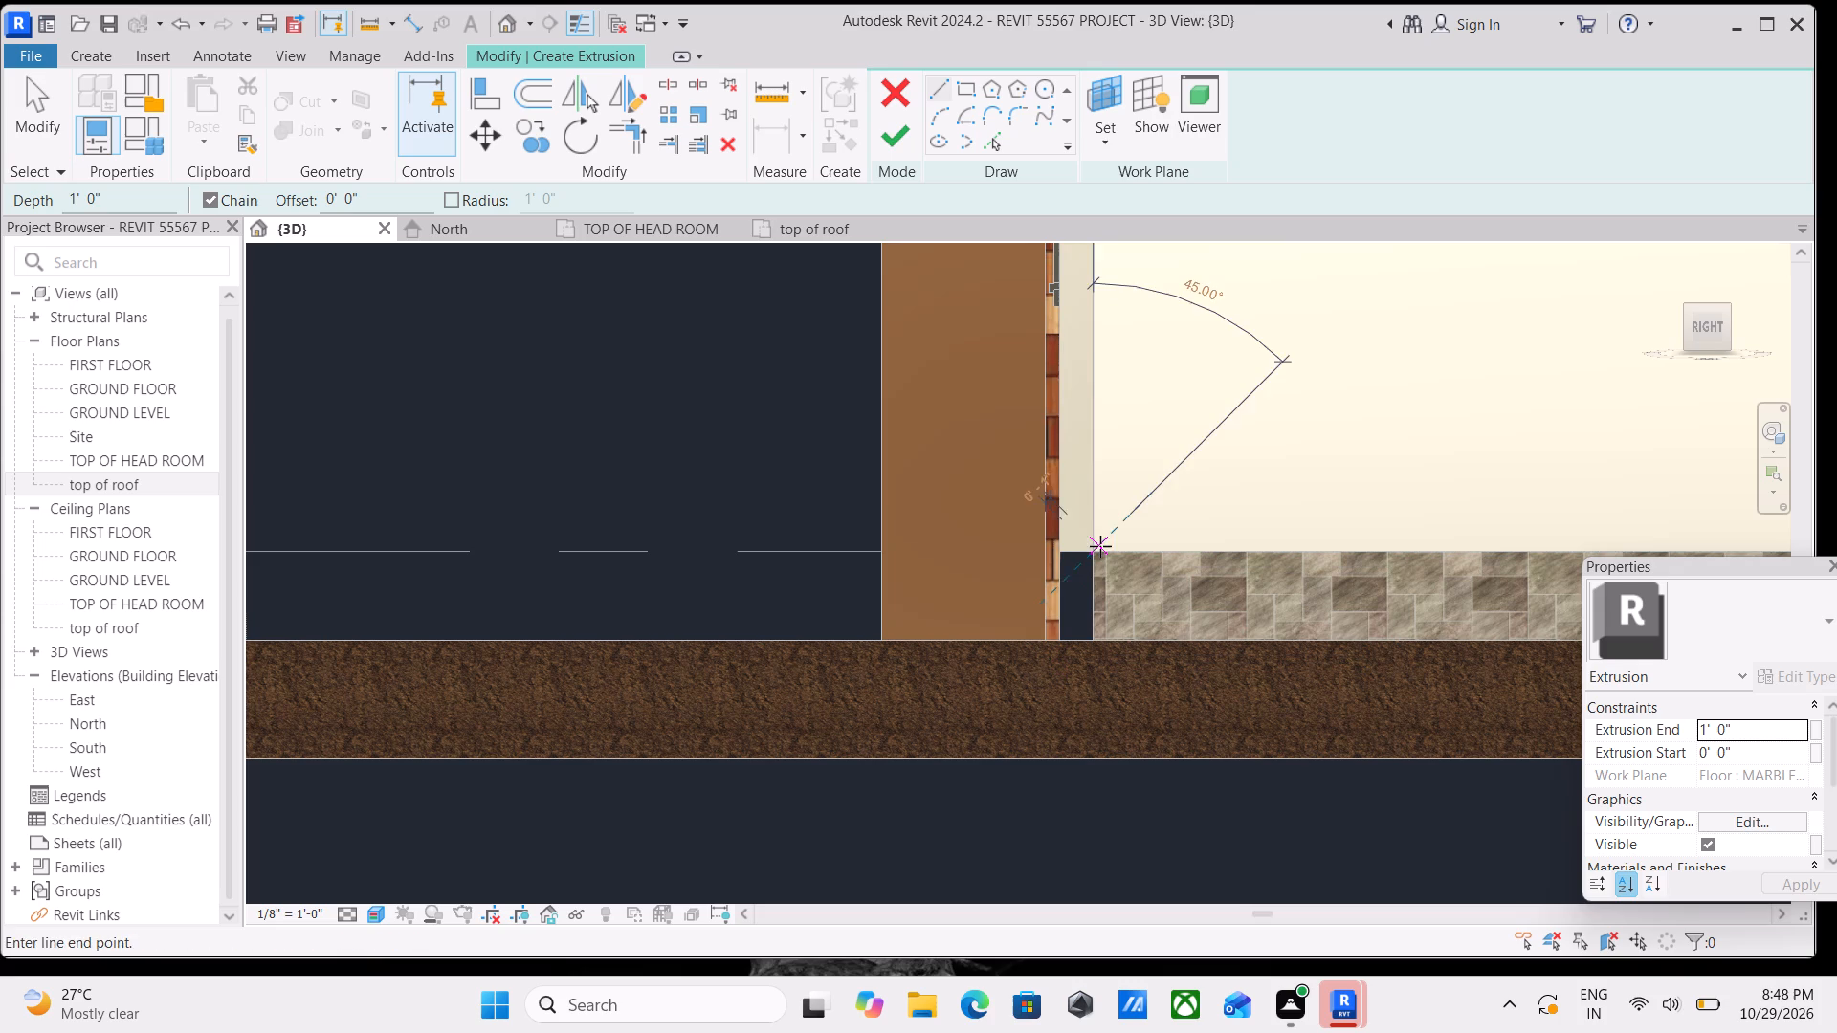
left_click(1092, 633)
middle_click_drag(985, 636, 1049, 736)
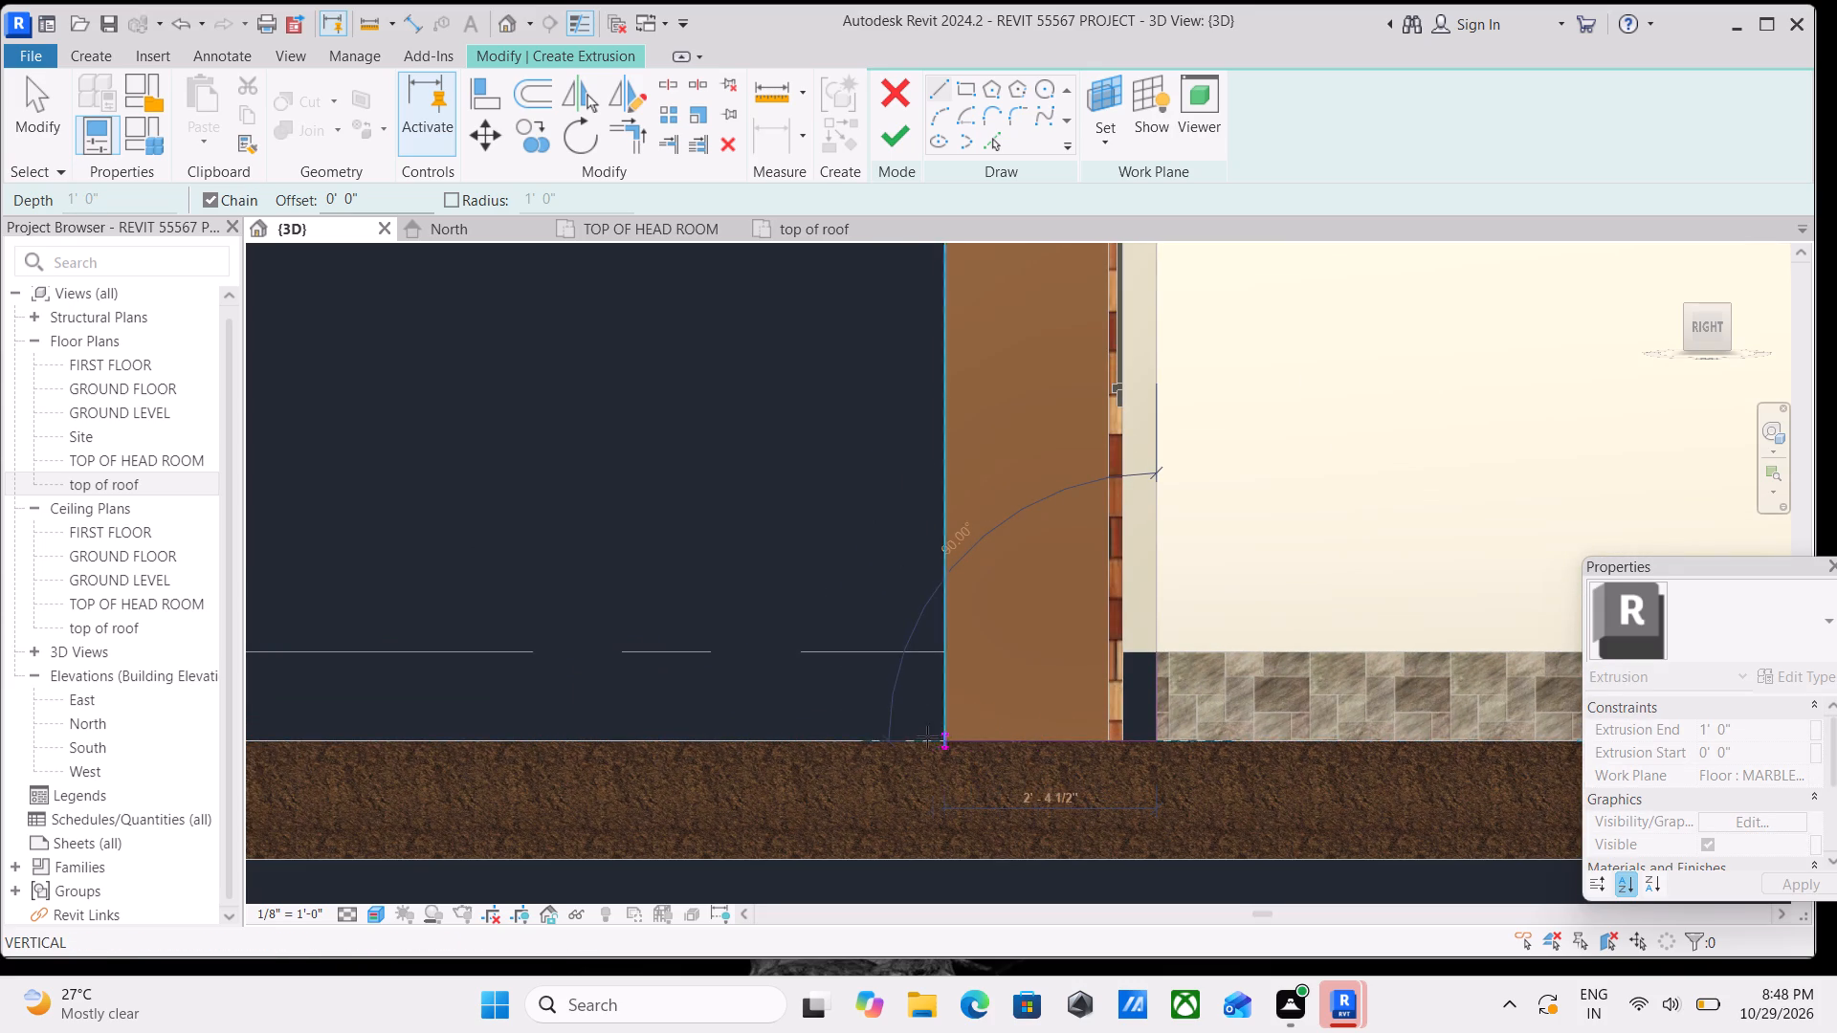
left_click(789, 736)
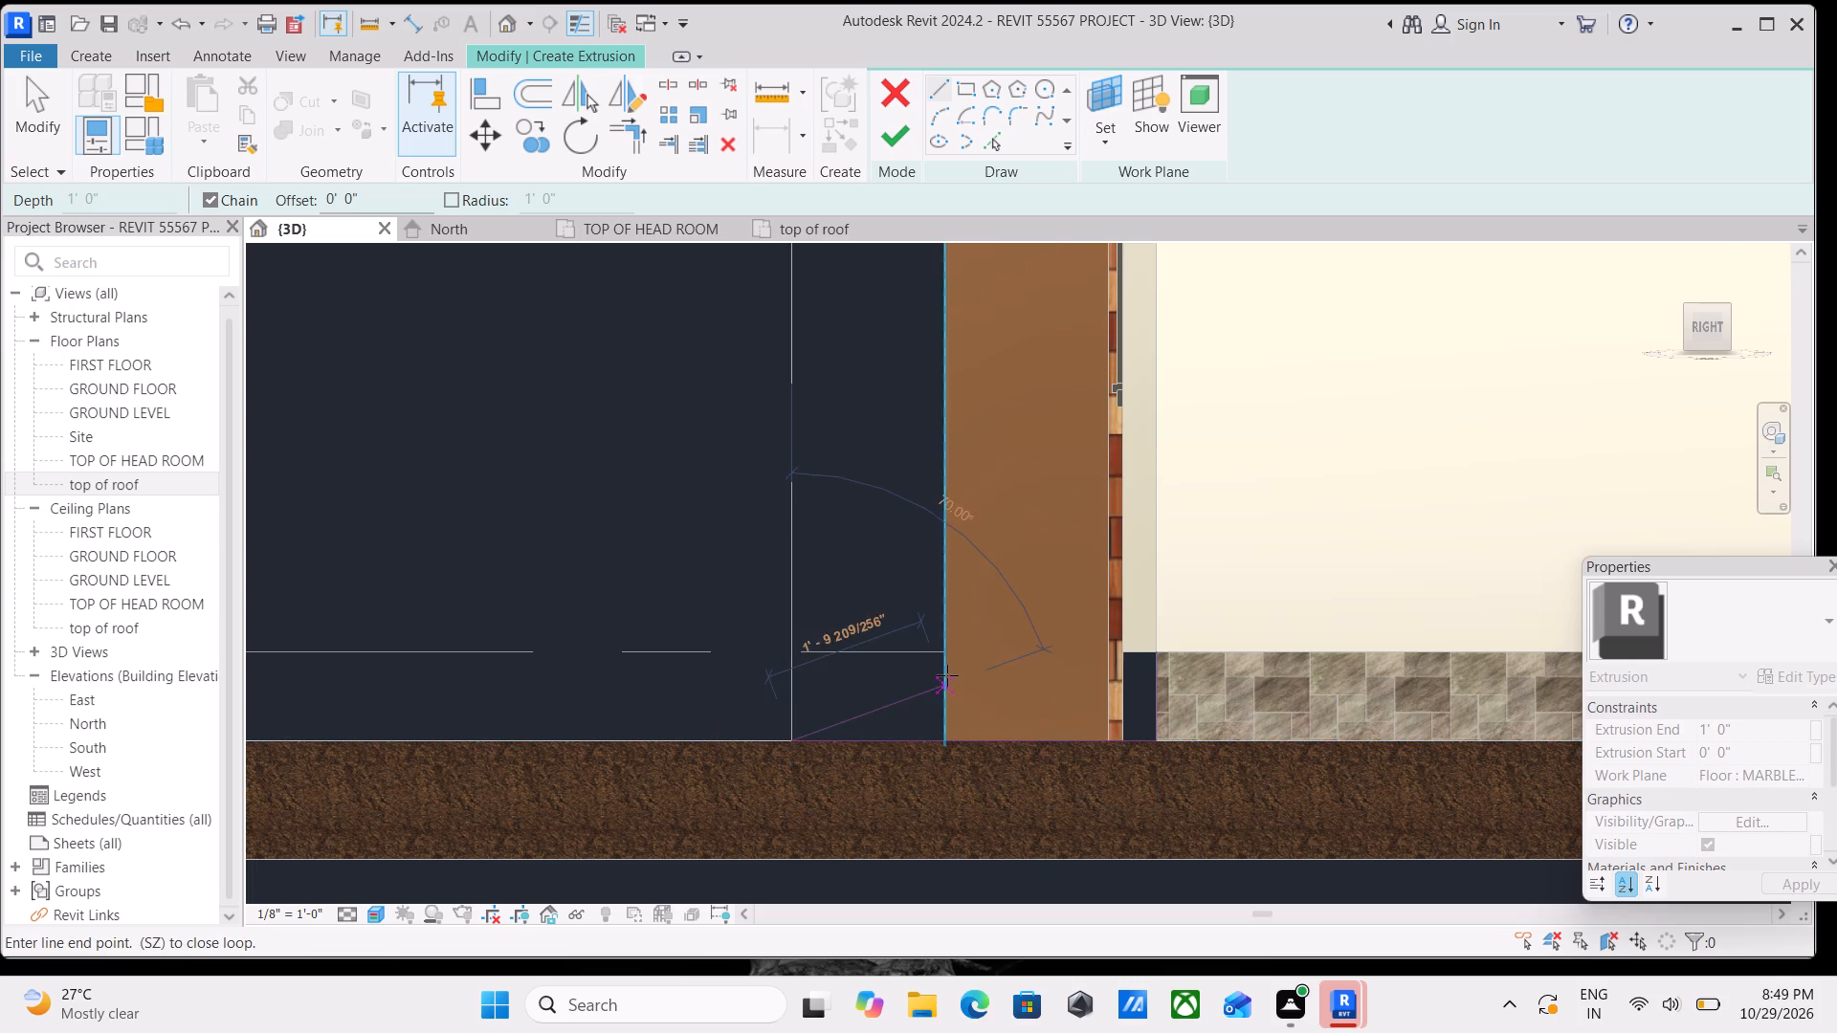
left_click(1156, 658)
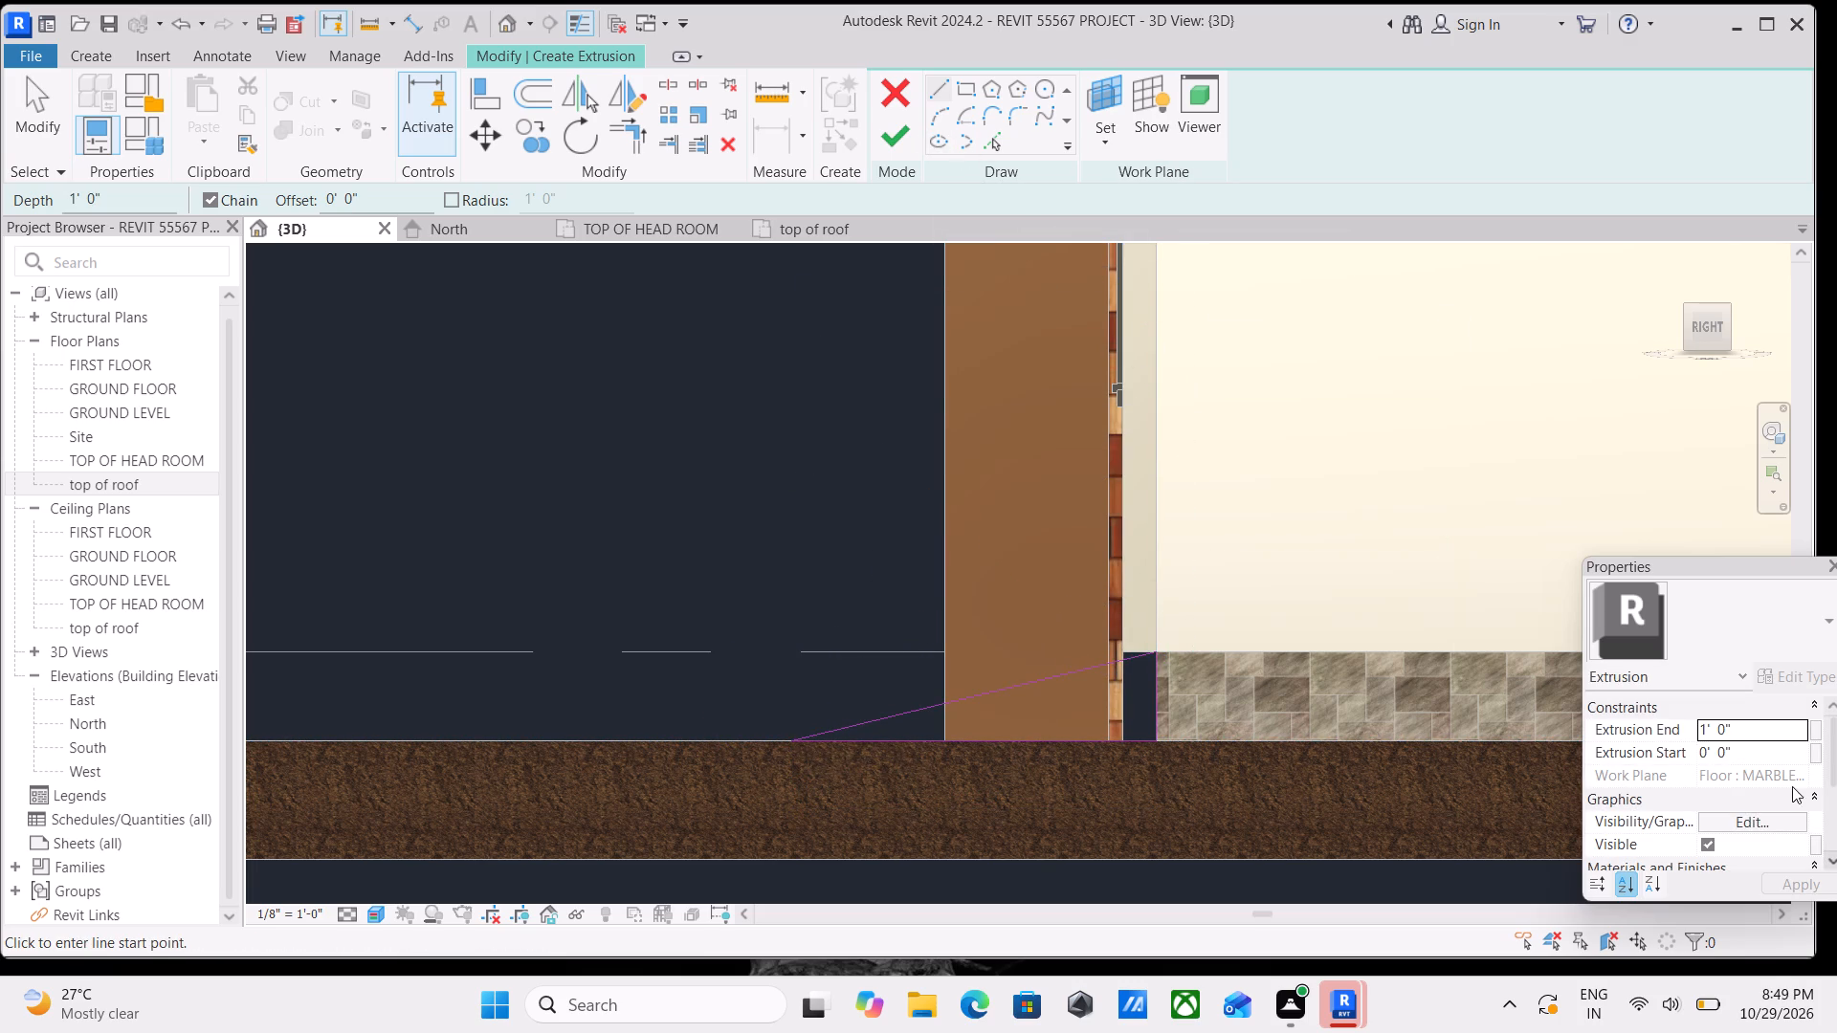
Create a new project material named "cast in place" while choosing the extrusion's material.
scroll(1790, 781, "down", 3)
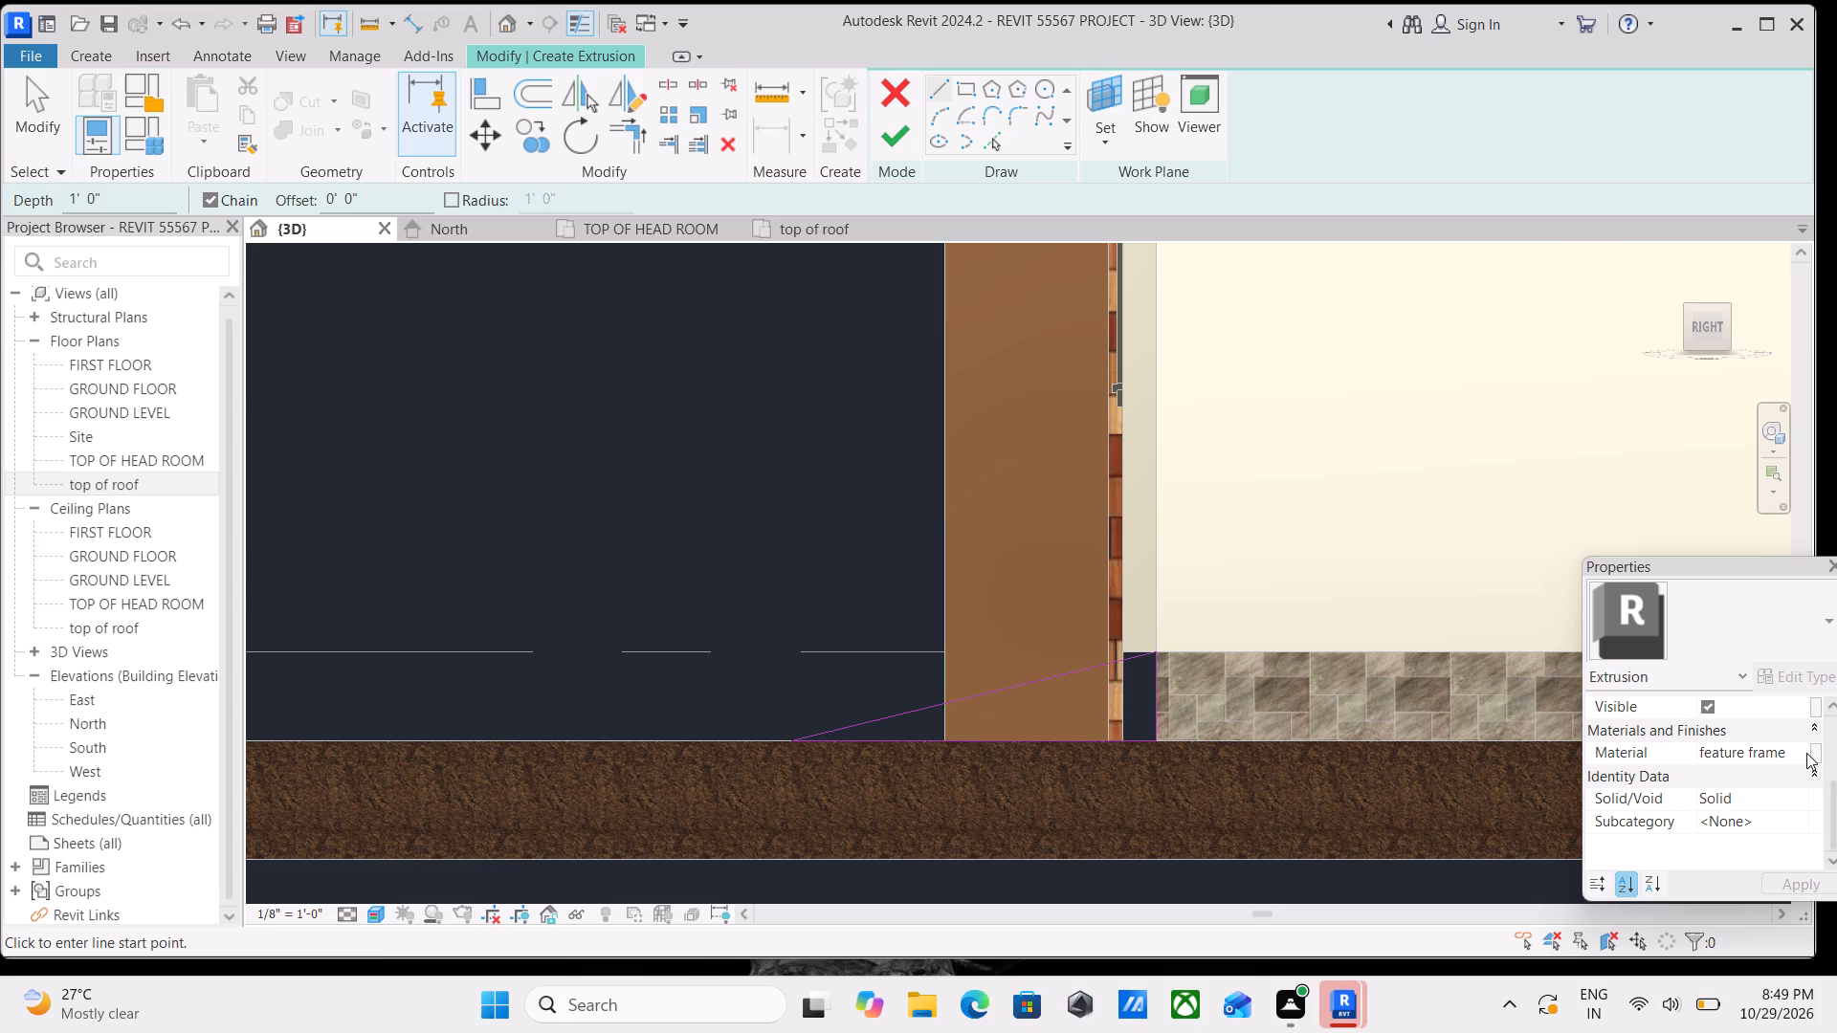
left_click(1806, 750)
left_click(1804, 750)
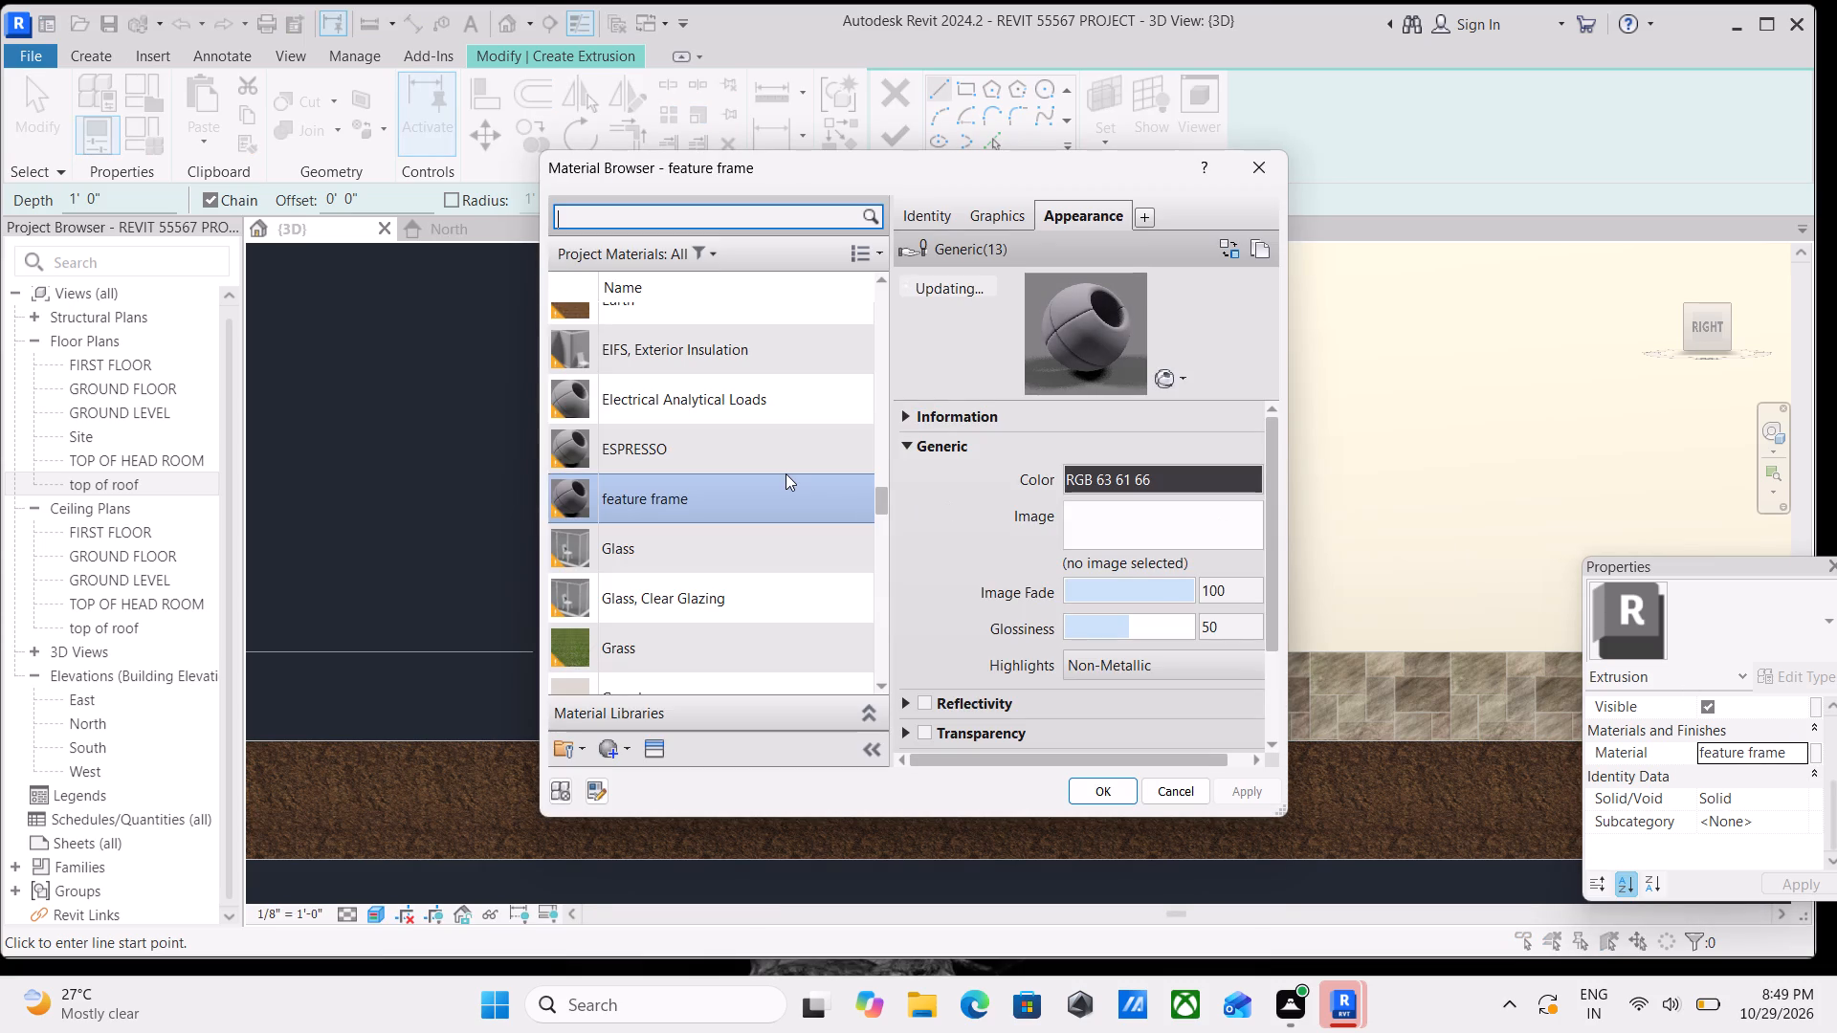
scroll(645, 402, "up", 2)
scroll(656, 451, "down", 2)
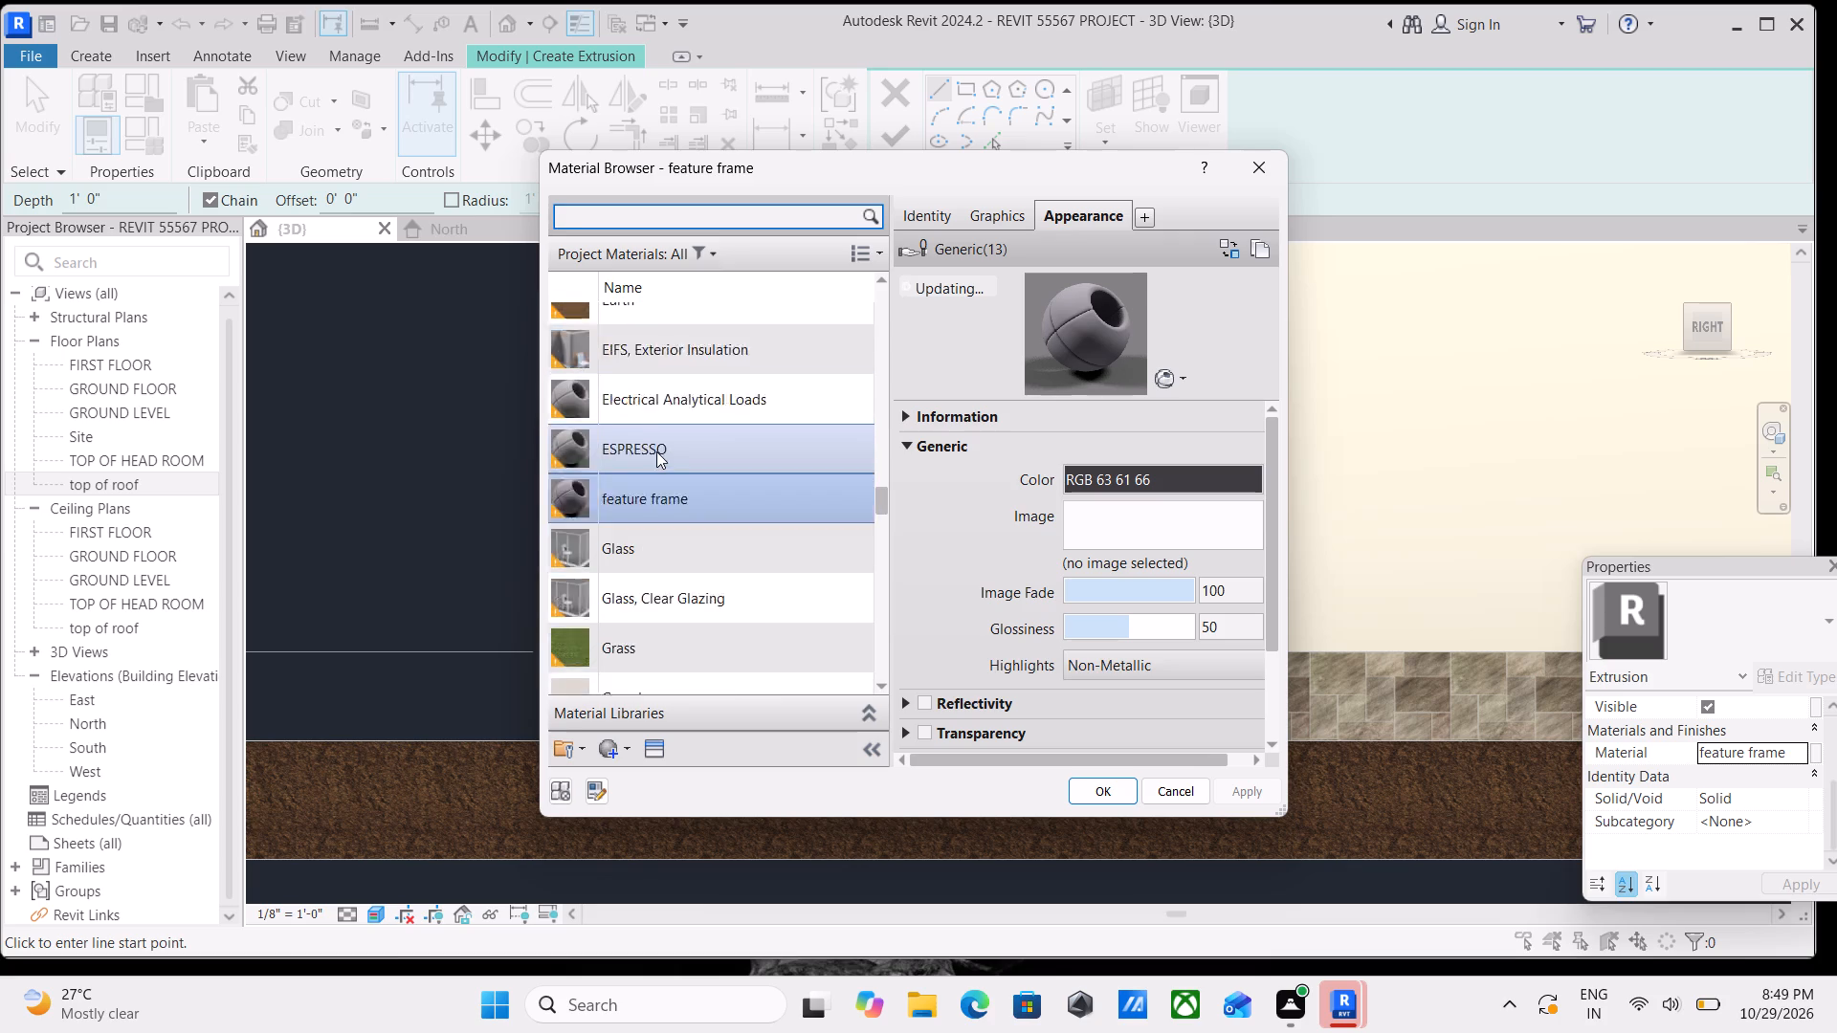
scroll(656, 451, "down", 1)
scroll(683, 582, "down", 5)
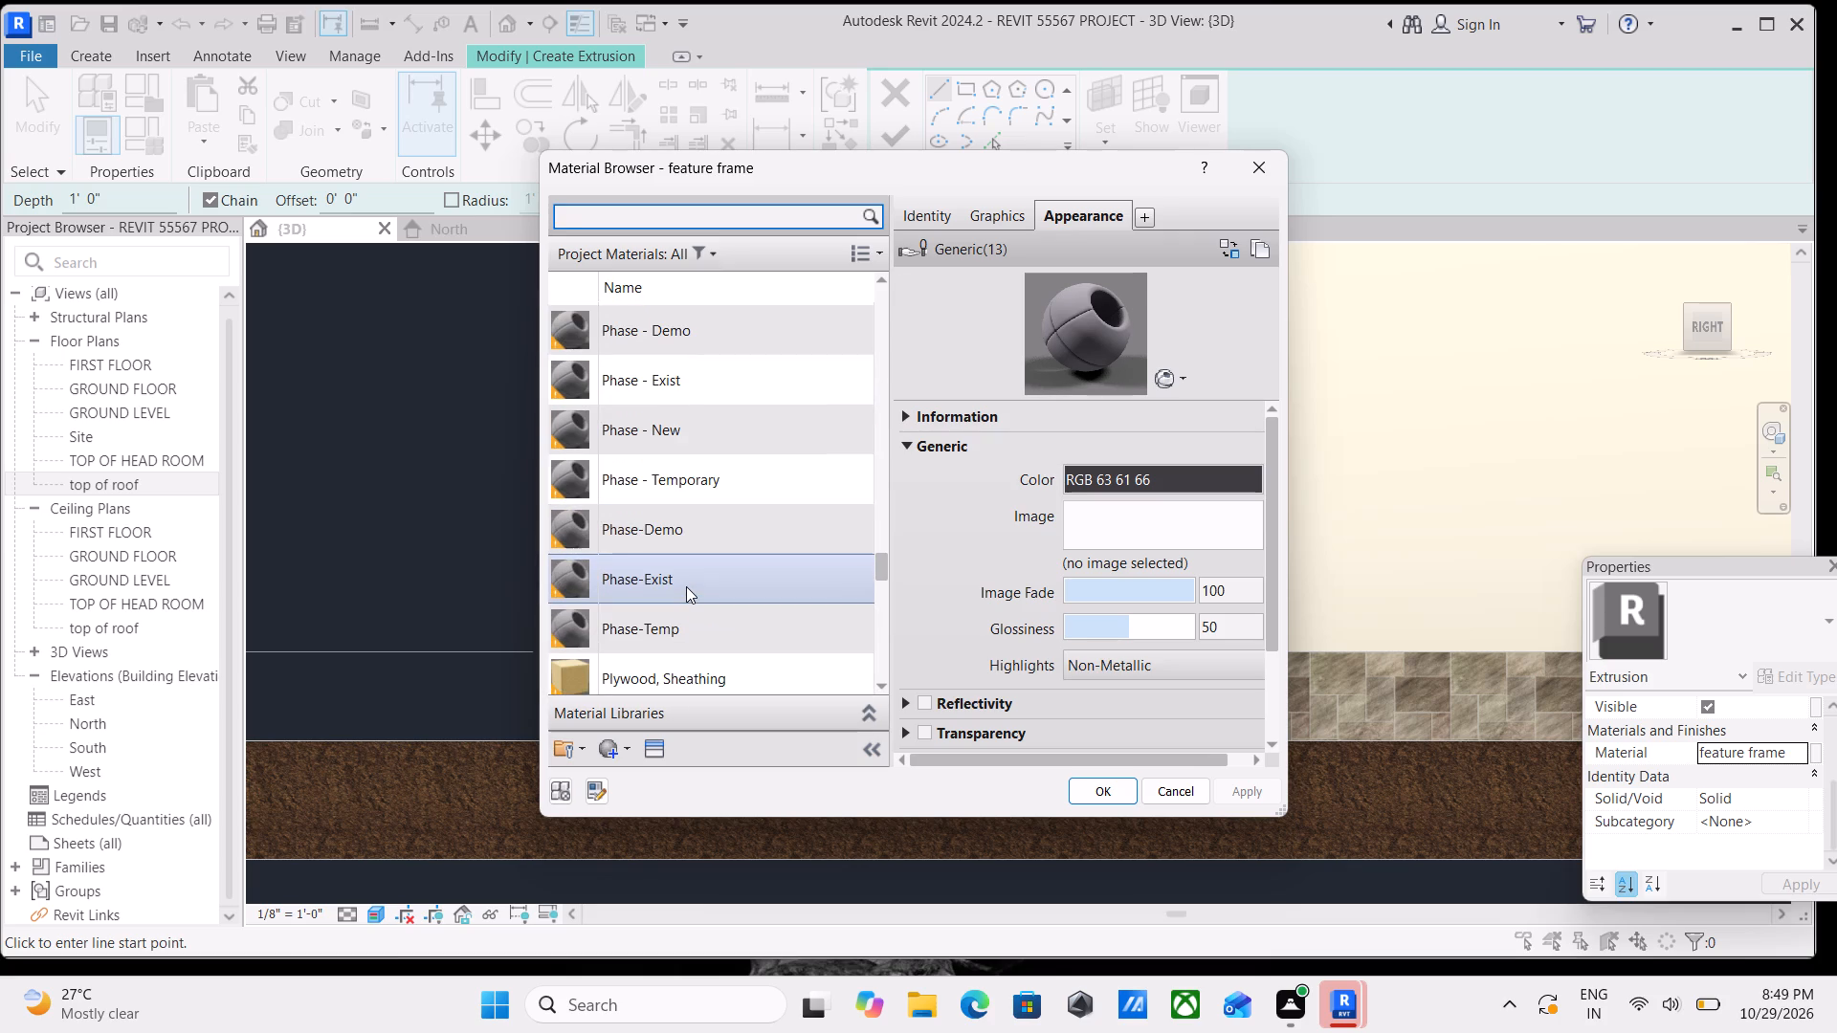
left_click(608, 741)
left_click(651, 782)
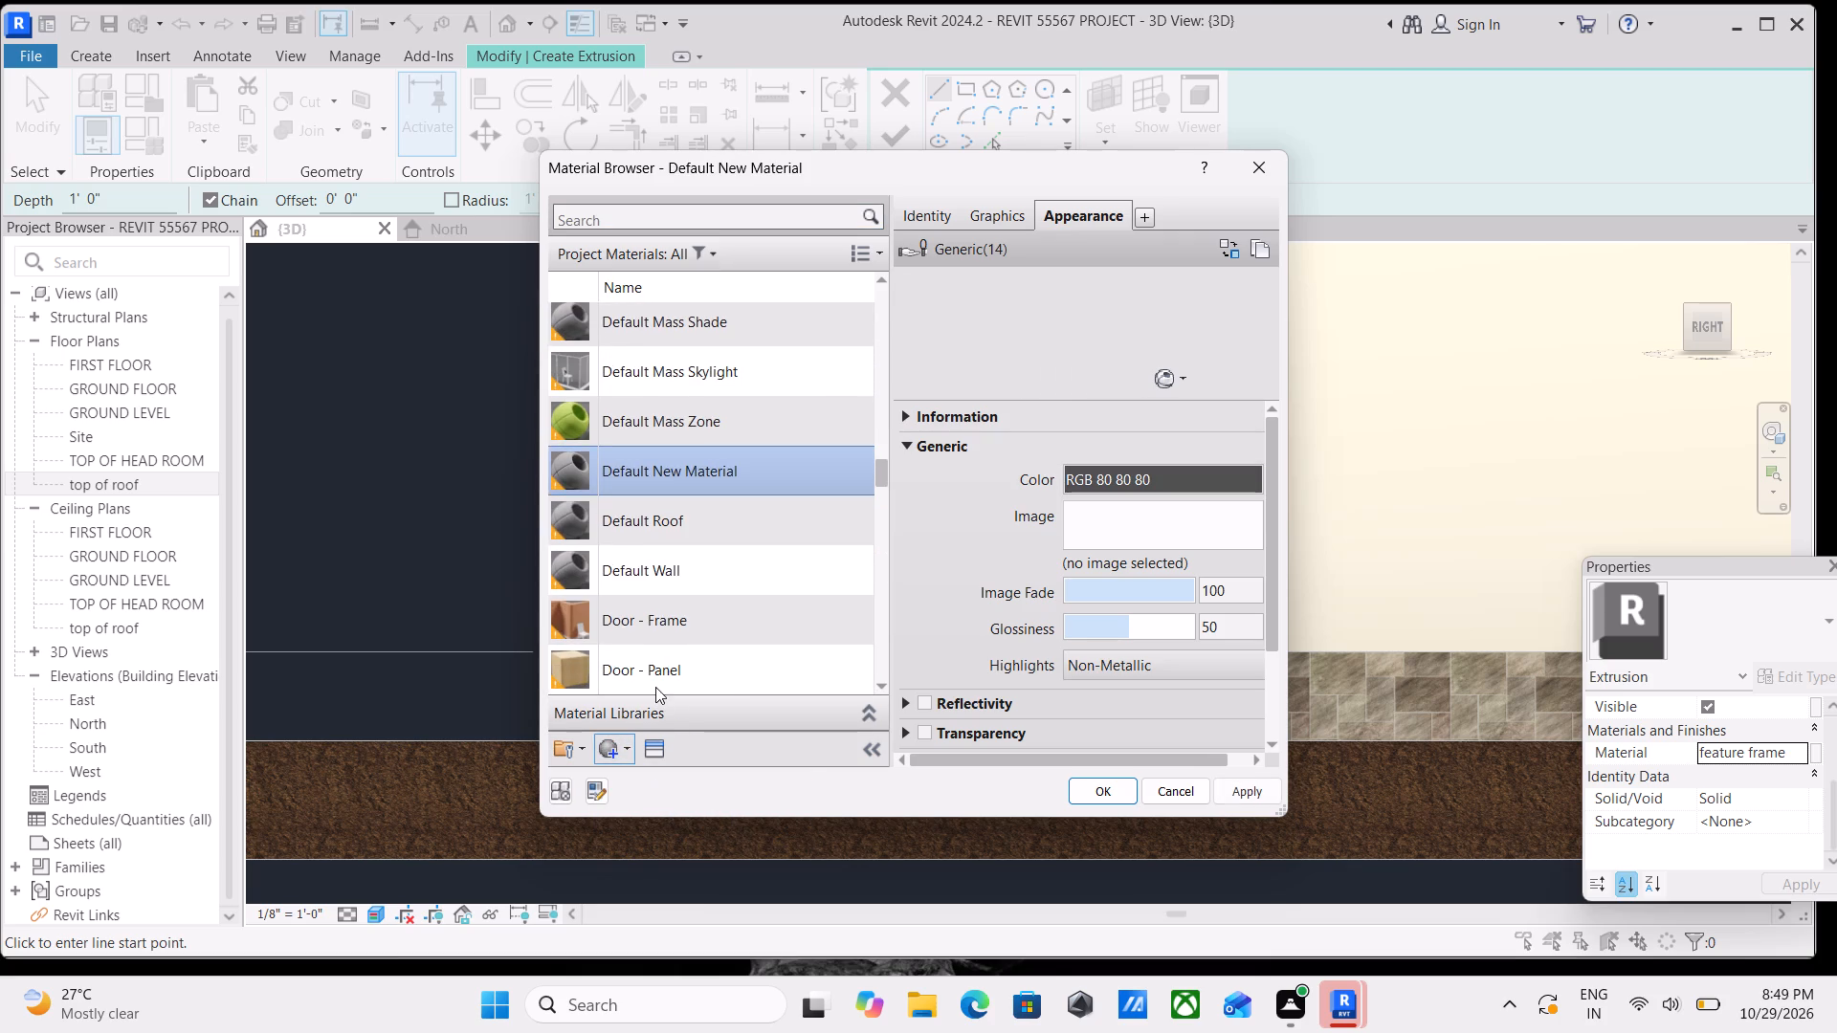
right_click(691, 469)
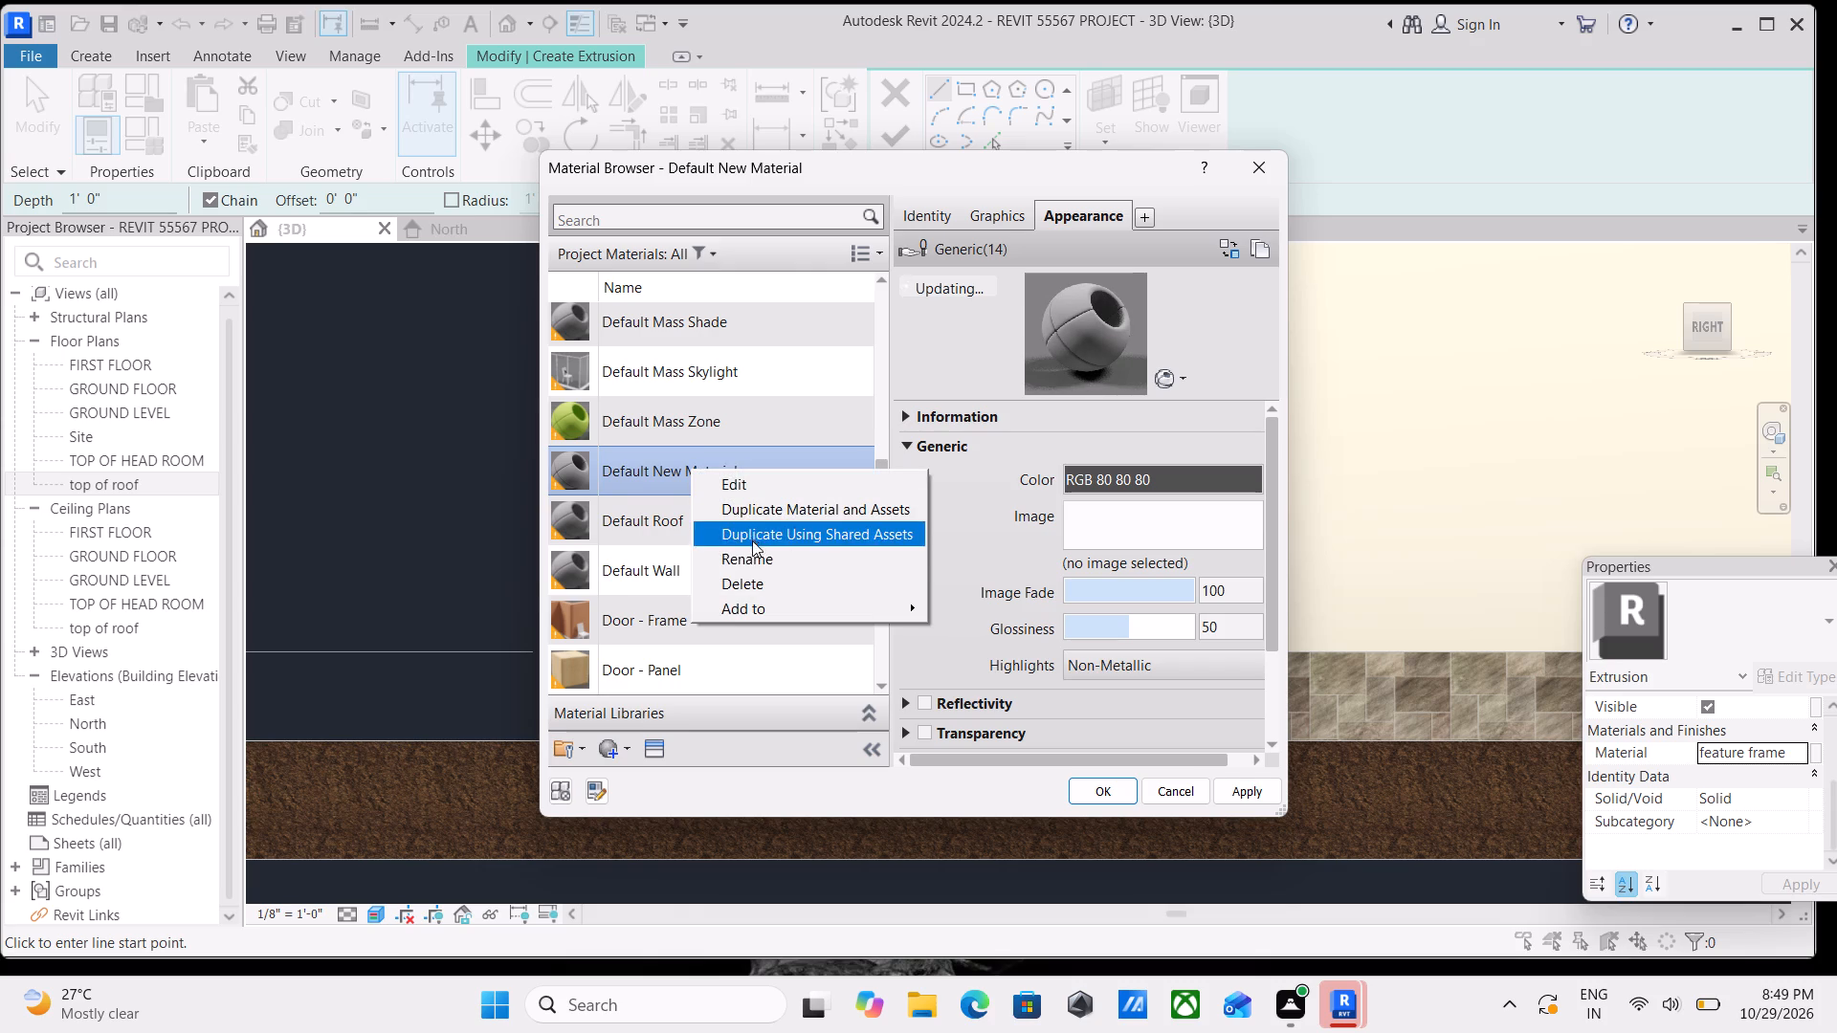
left_click(754, 556)
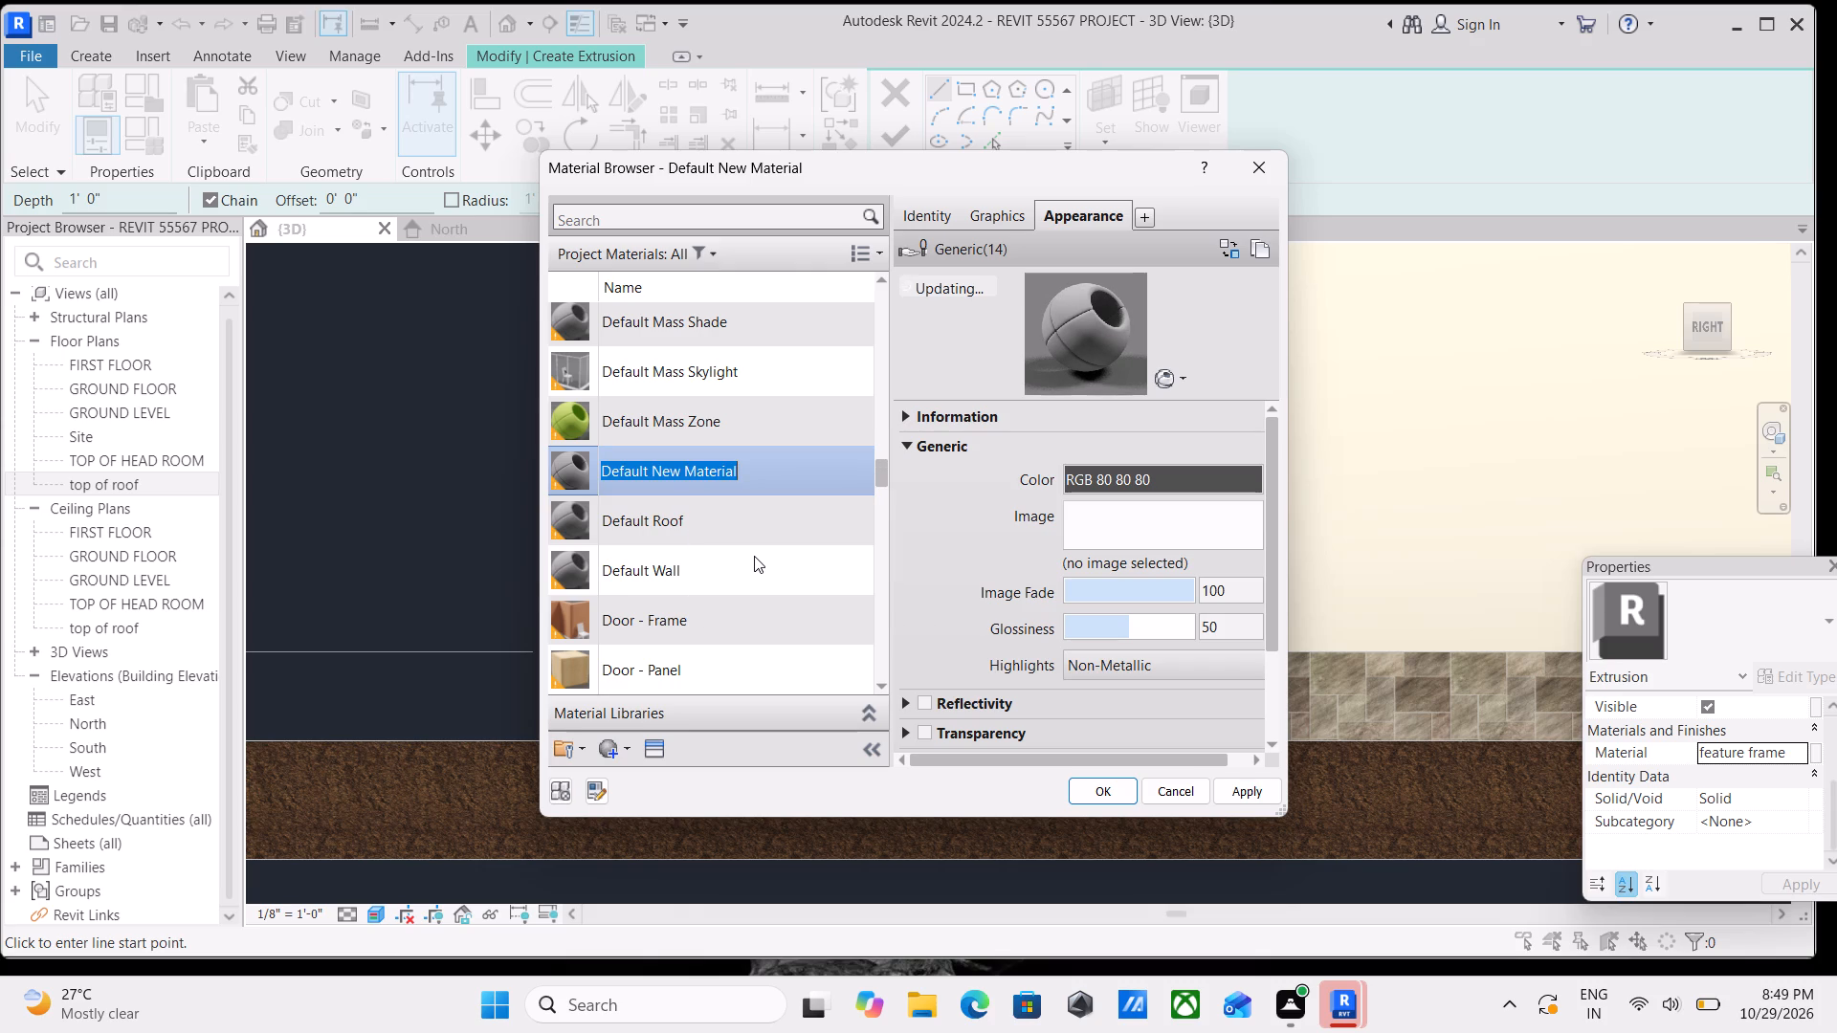
type("cas")
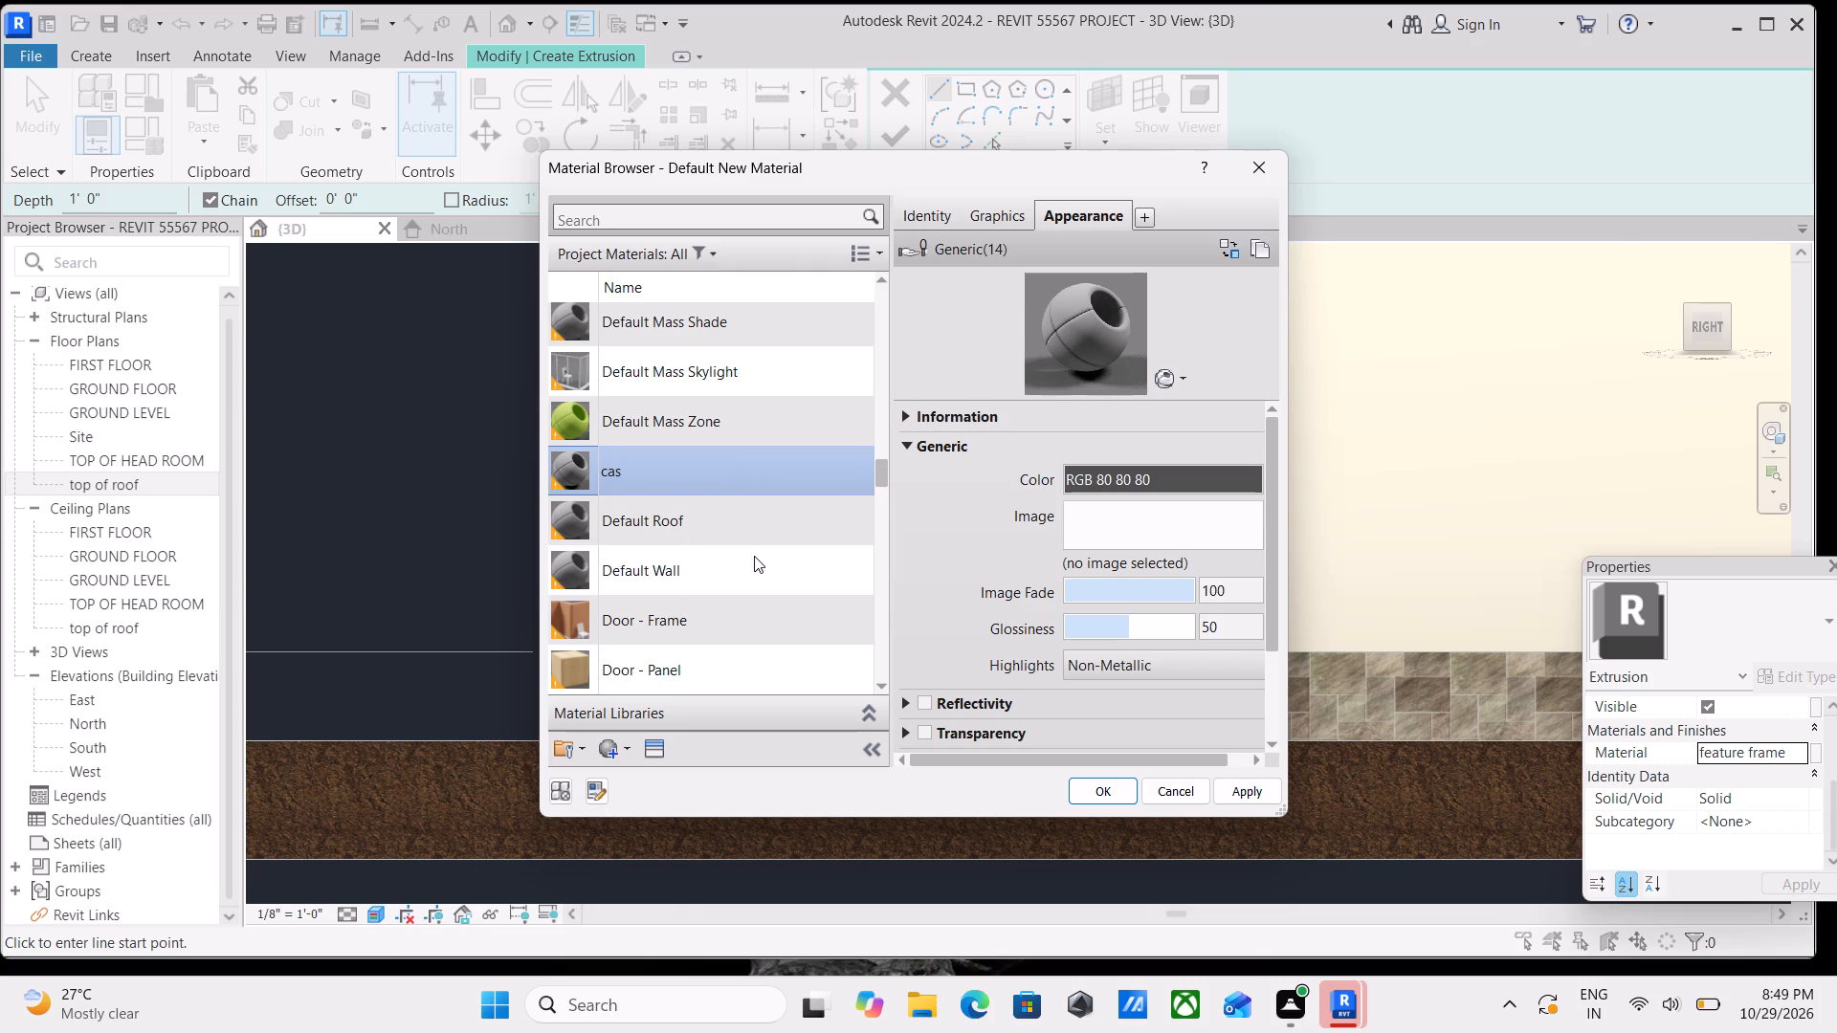
key("t")
key("space")
type("in")
key("space")
type("place")
left_click(688, 484)
Assign the Concrete, Cast-in-Place gray material to the triangular ramp extrusion and finish its sketch.
left_click(706, 540)
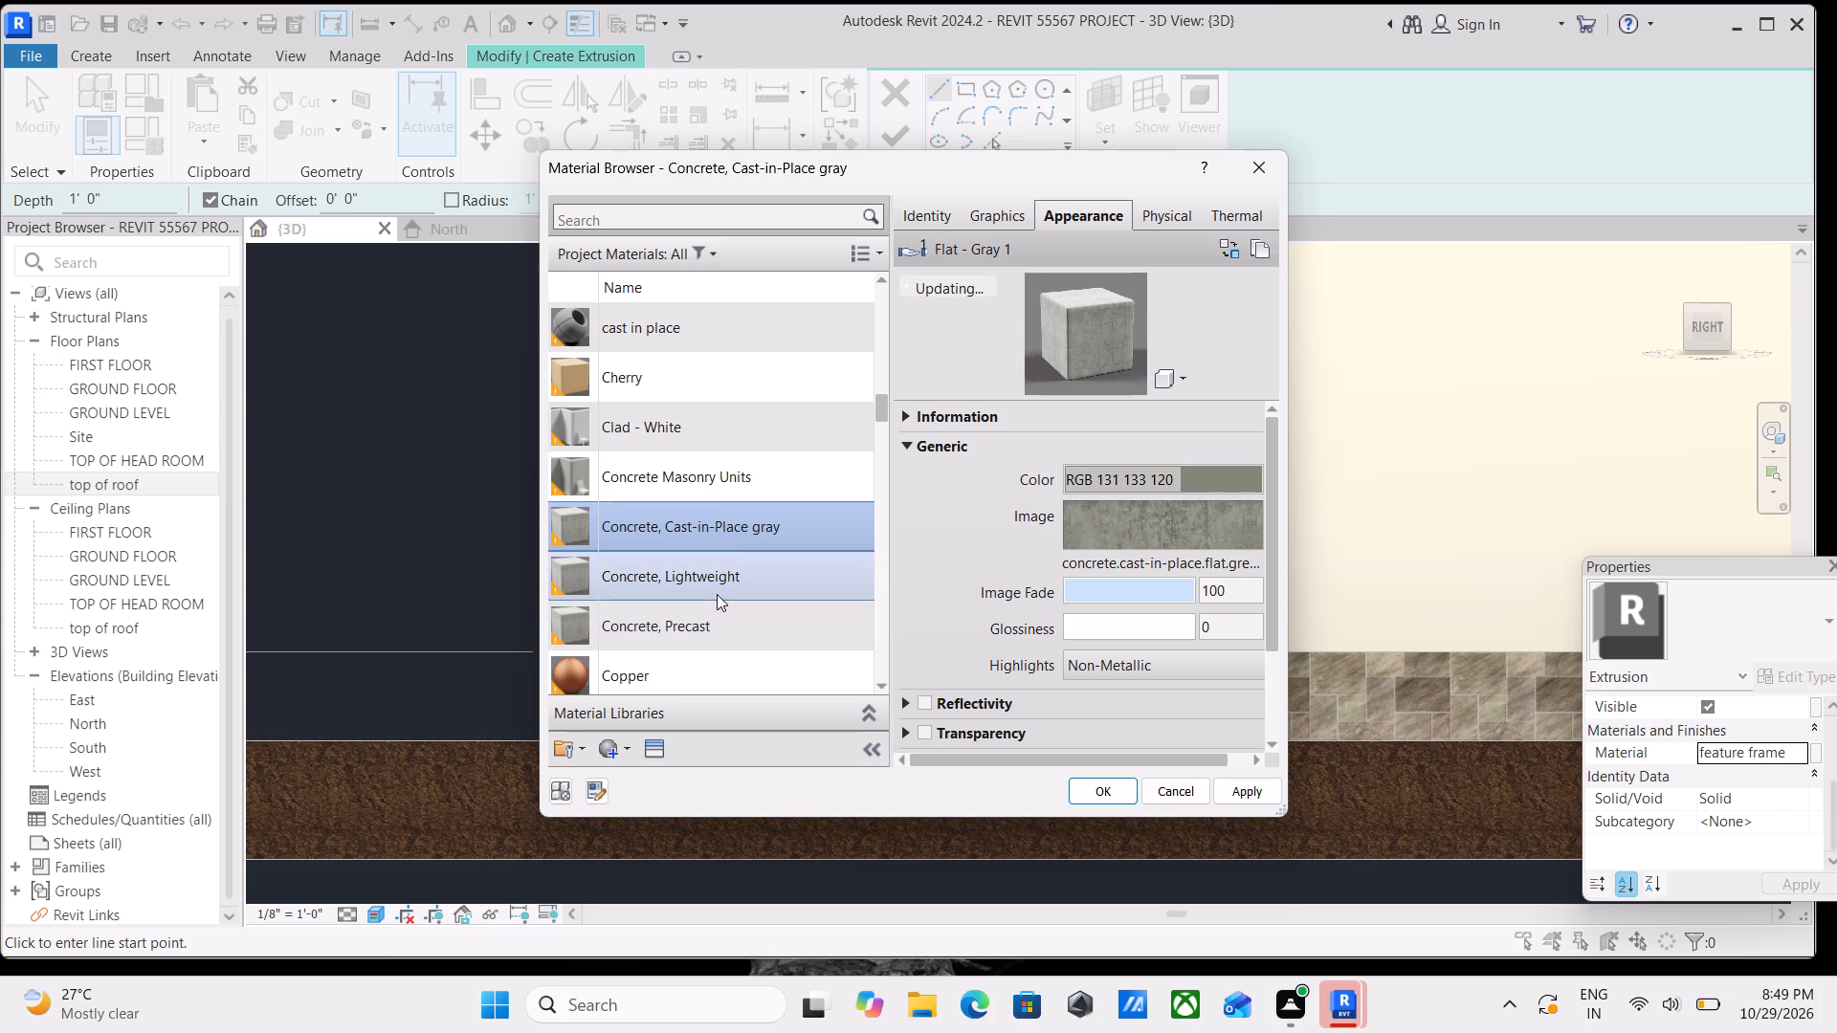
left_click(748, 525)
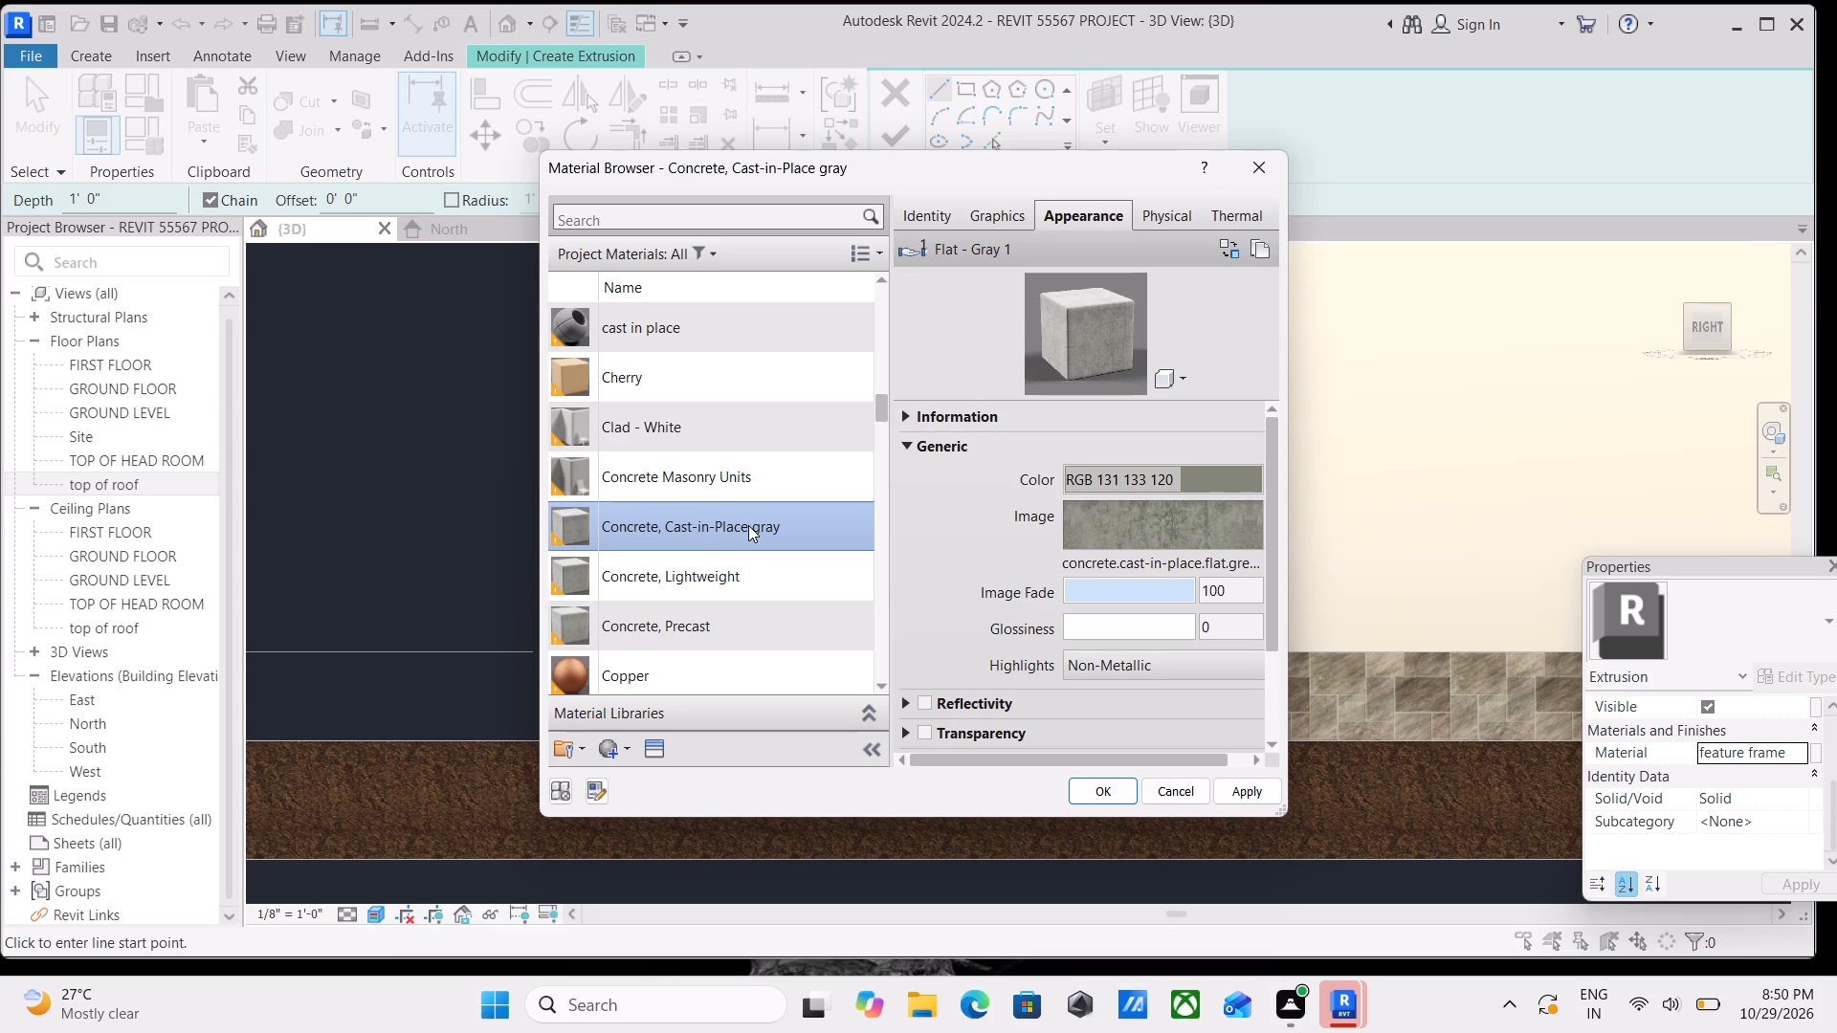
left_click(1113, 788)
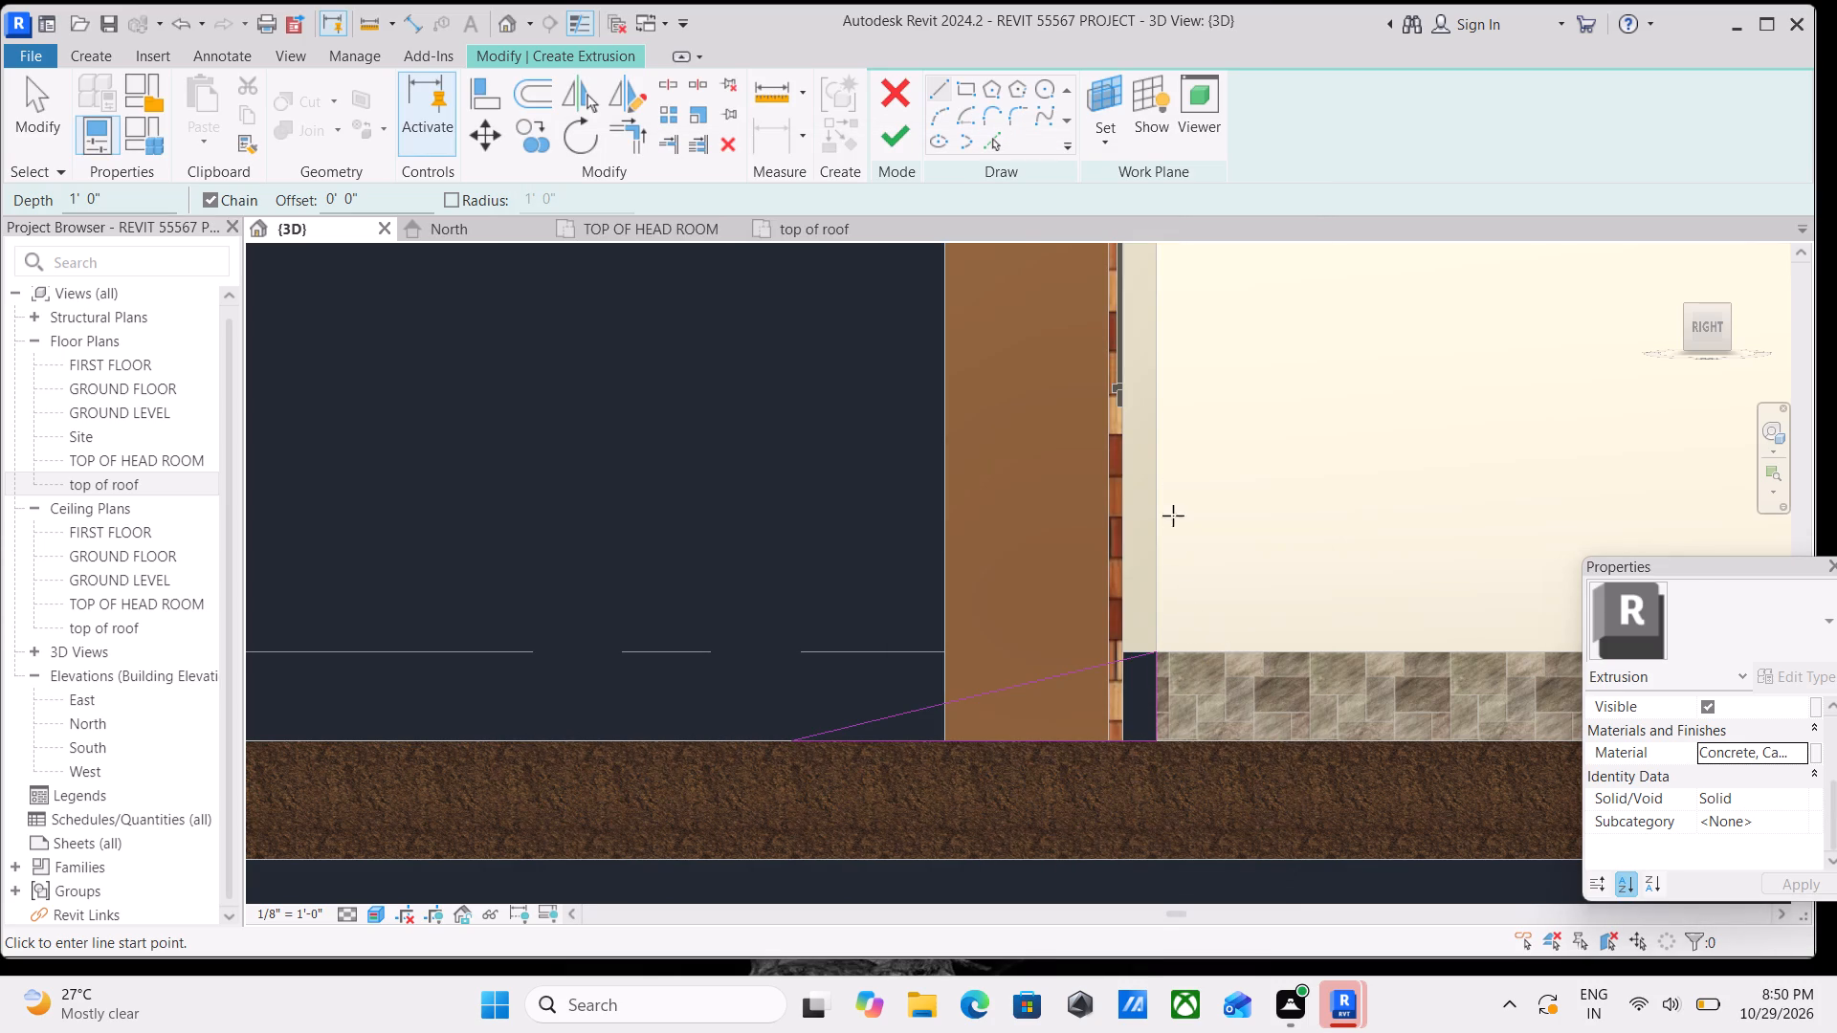
left_click(915, 152)
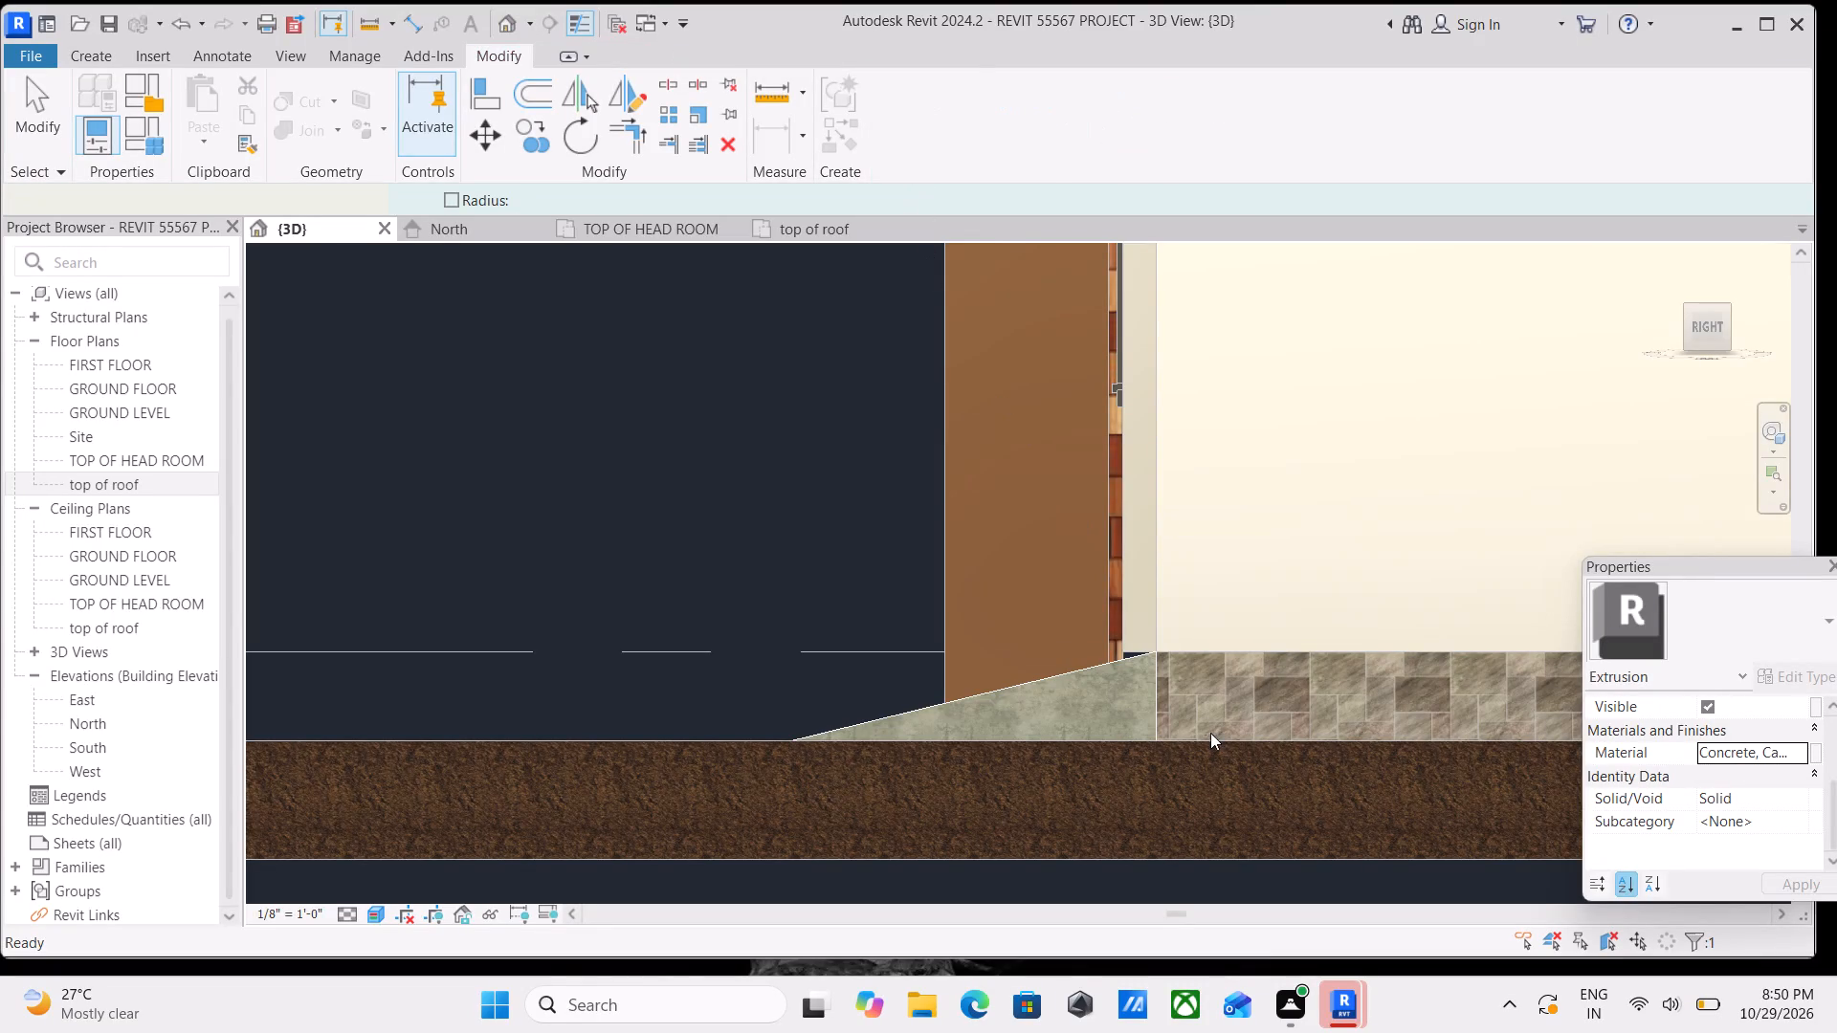
Finish the in-place model containing the 1'-0" deep concrete ramp extrusion at the porch's front corner.
scroll(1213, 738, "down", 2)
middle_click_drag(1176, 728, 1391, 935, "shift")
middle_click_drag(1251, 851, 1374, 916, "shift")
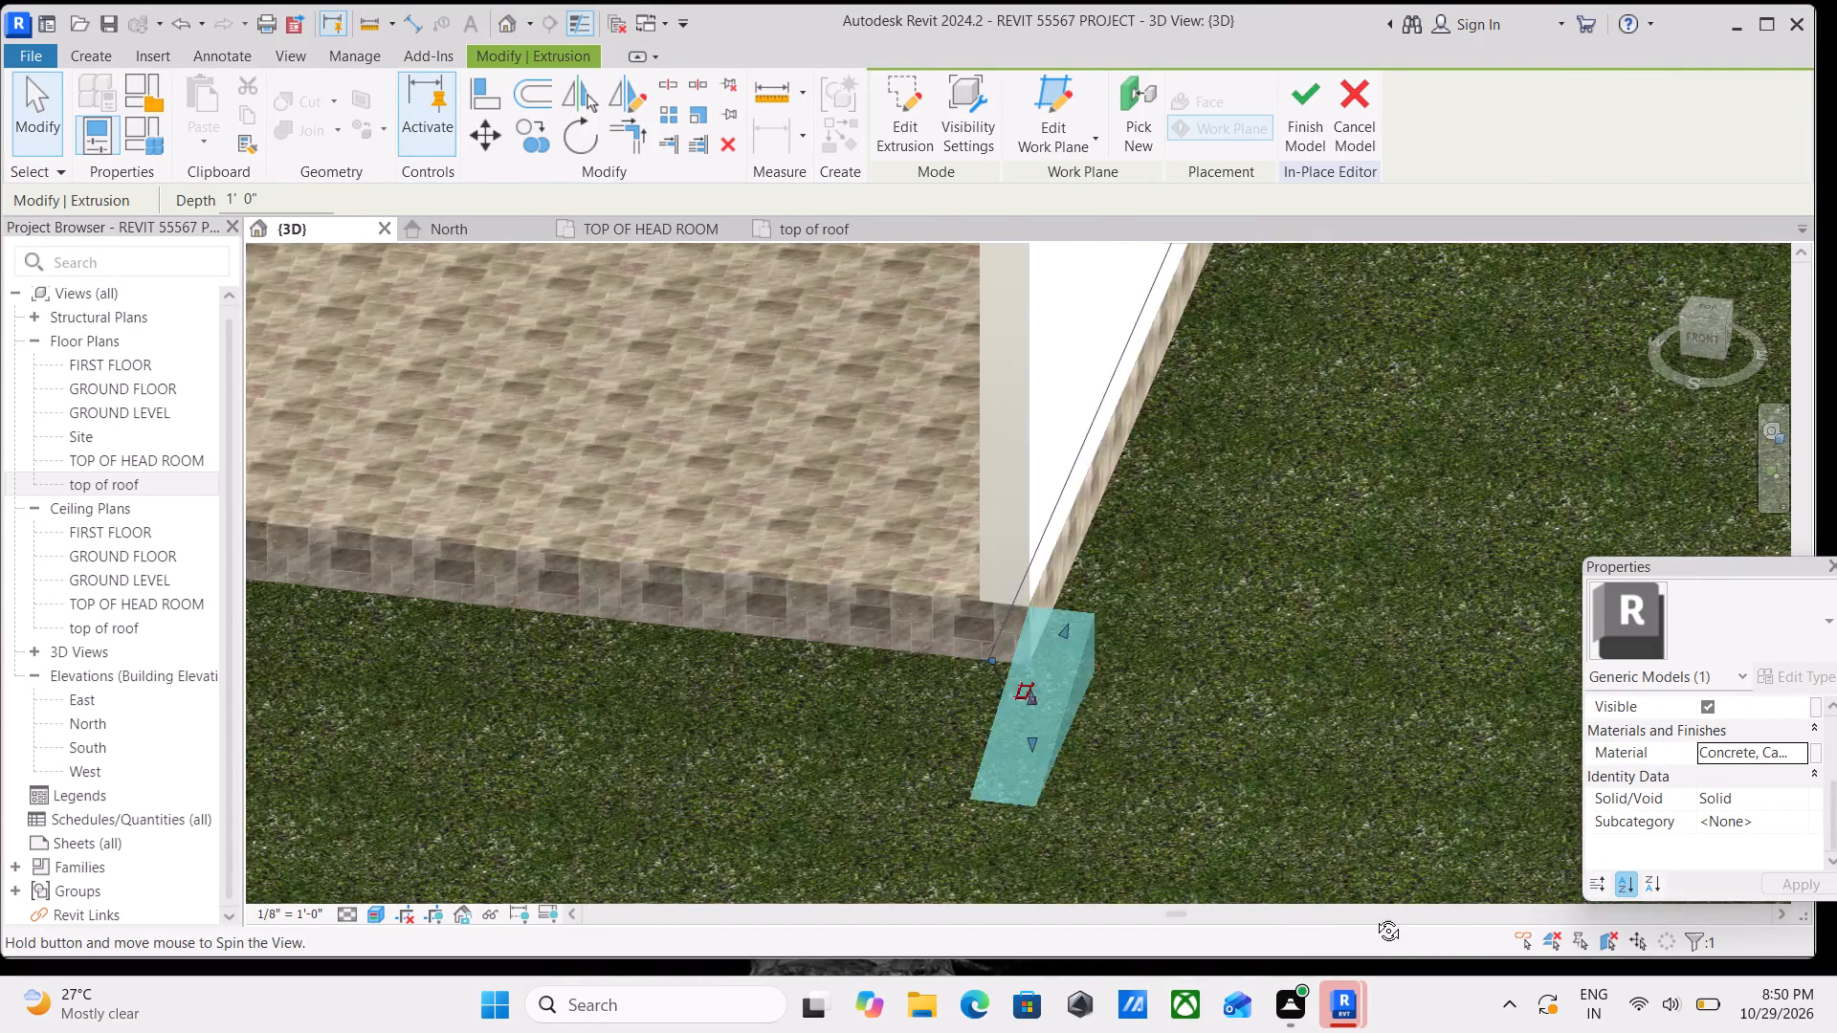
middle_click_drag(1374, 916, 1526, 902, "shift")
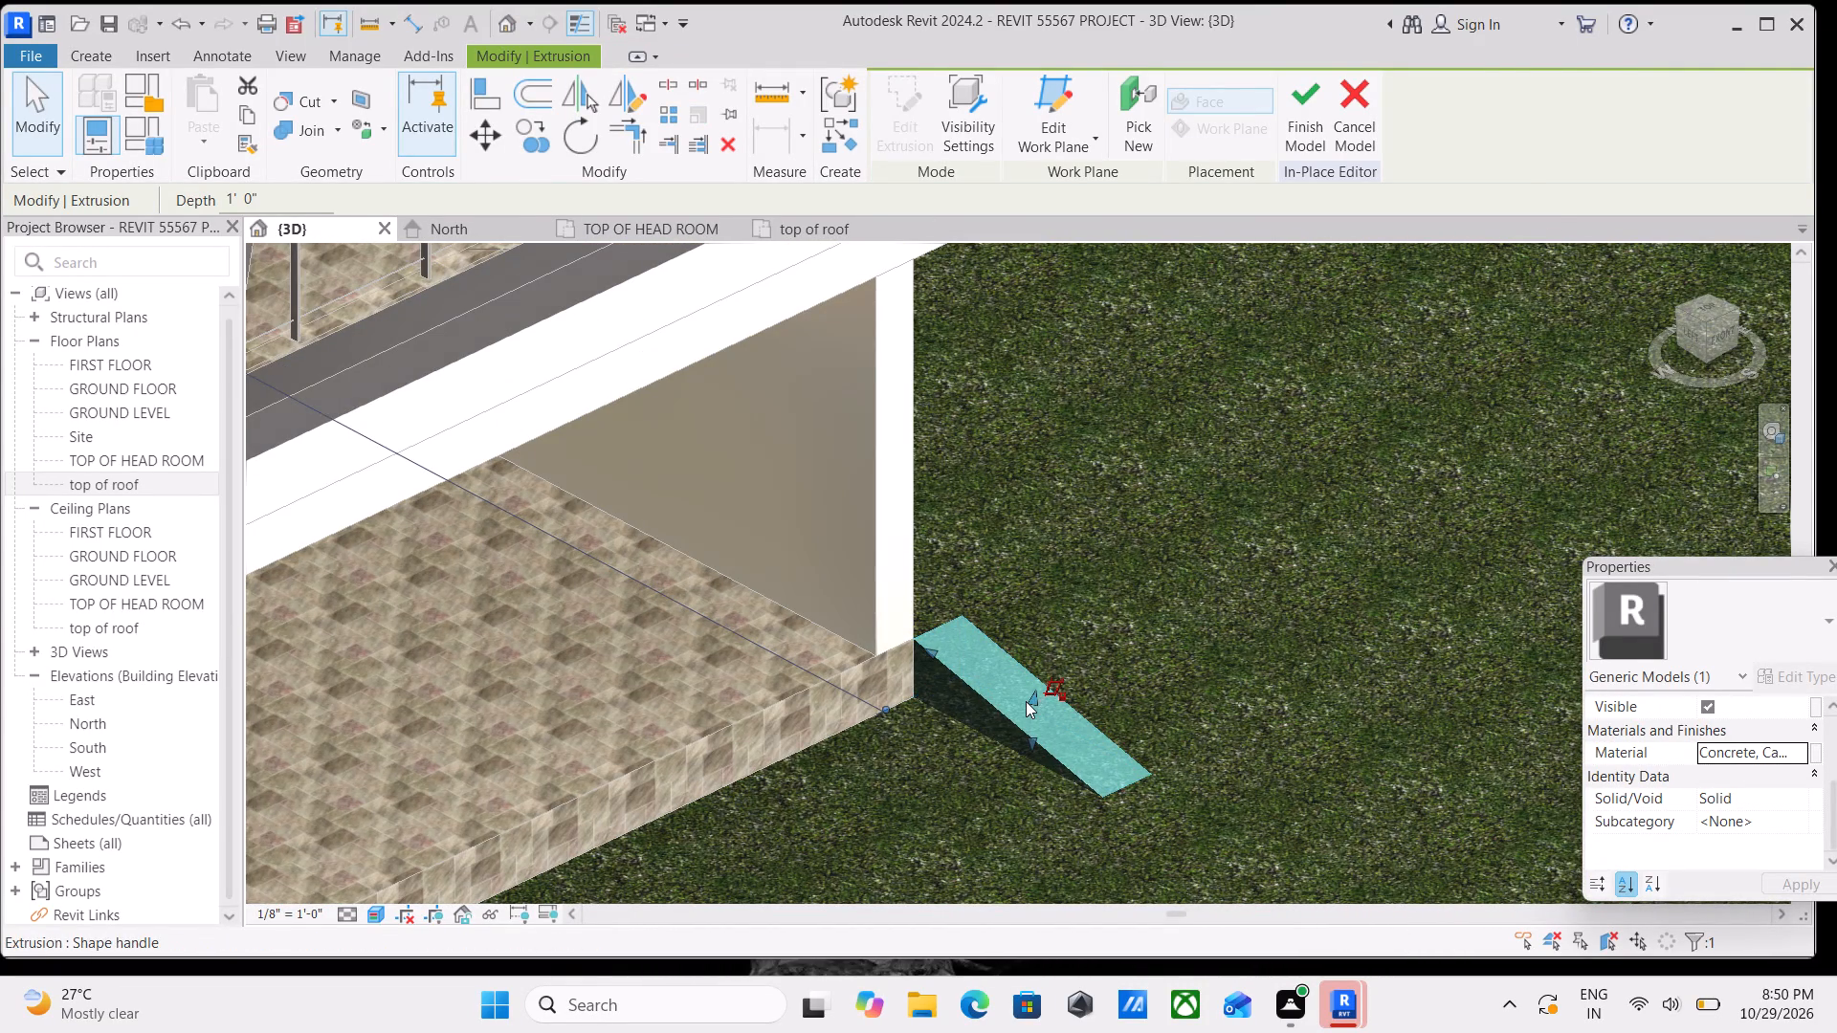
scroll(1025, 701, "down", 2)
middle_click_drag(1040, 717, 905, 948, "shift")
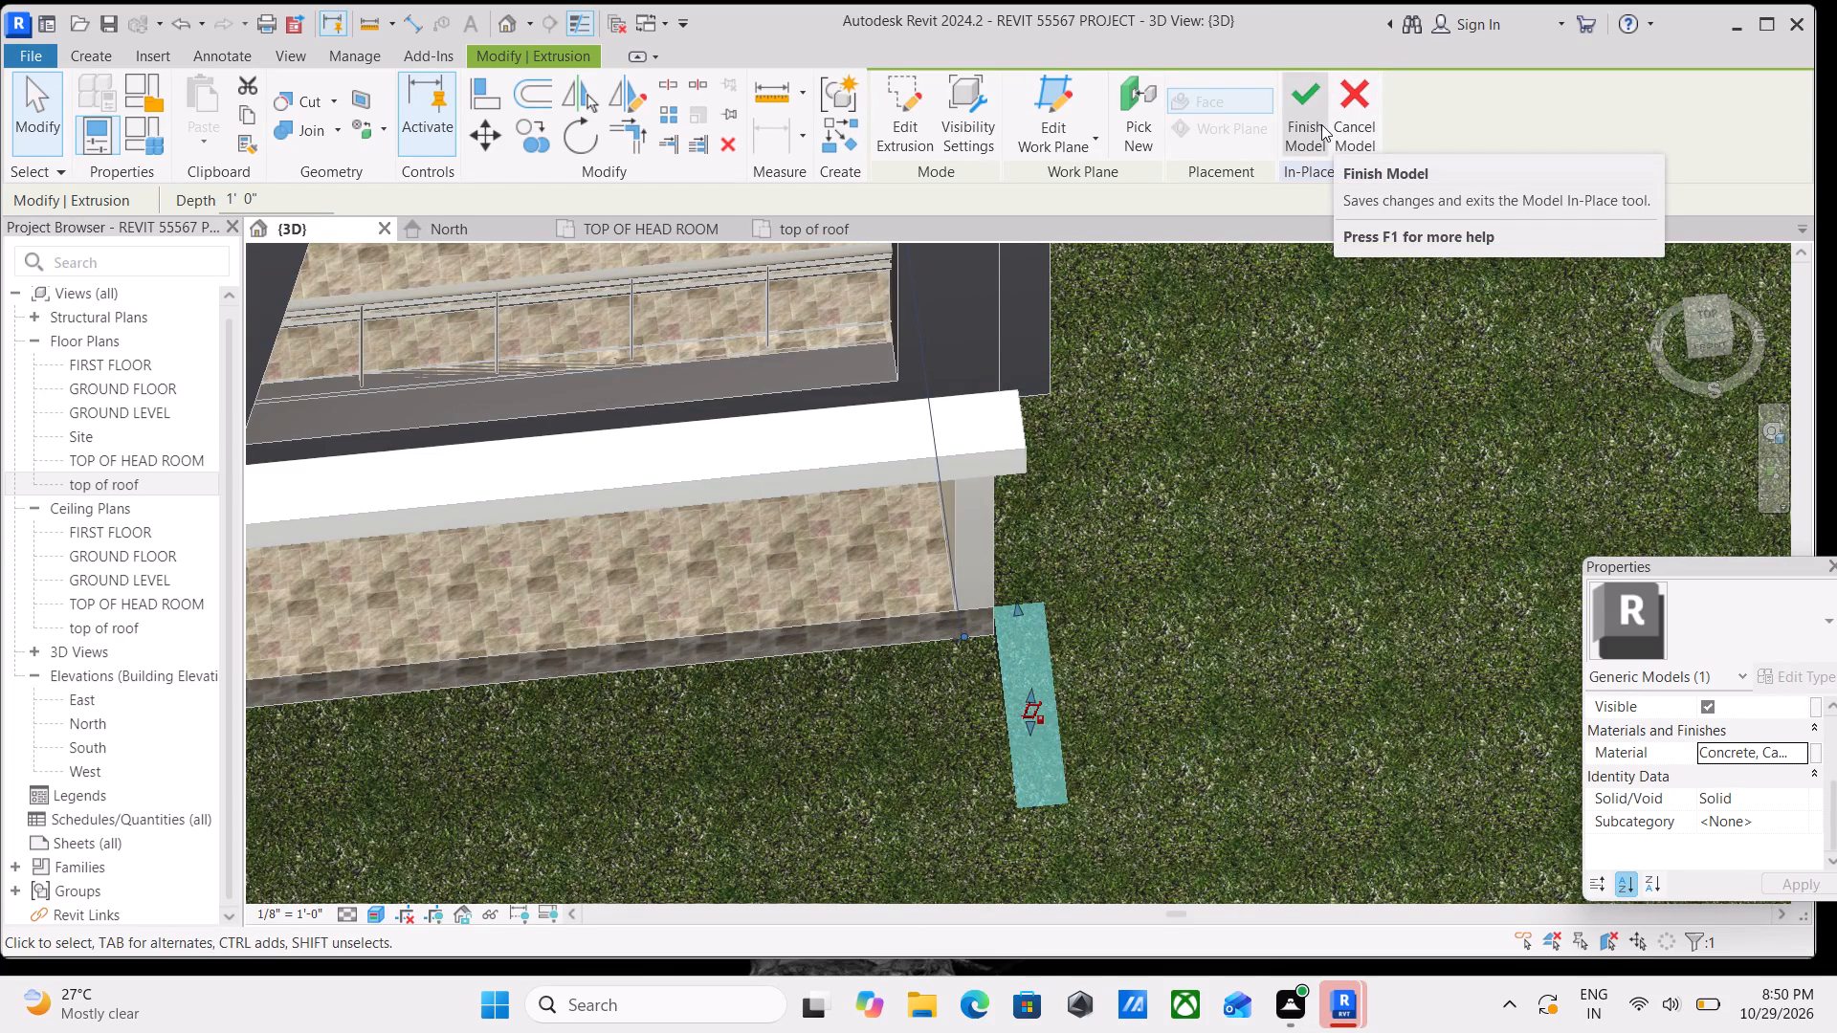
left_click(1298, 100)
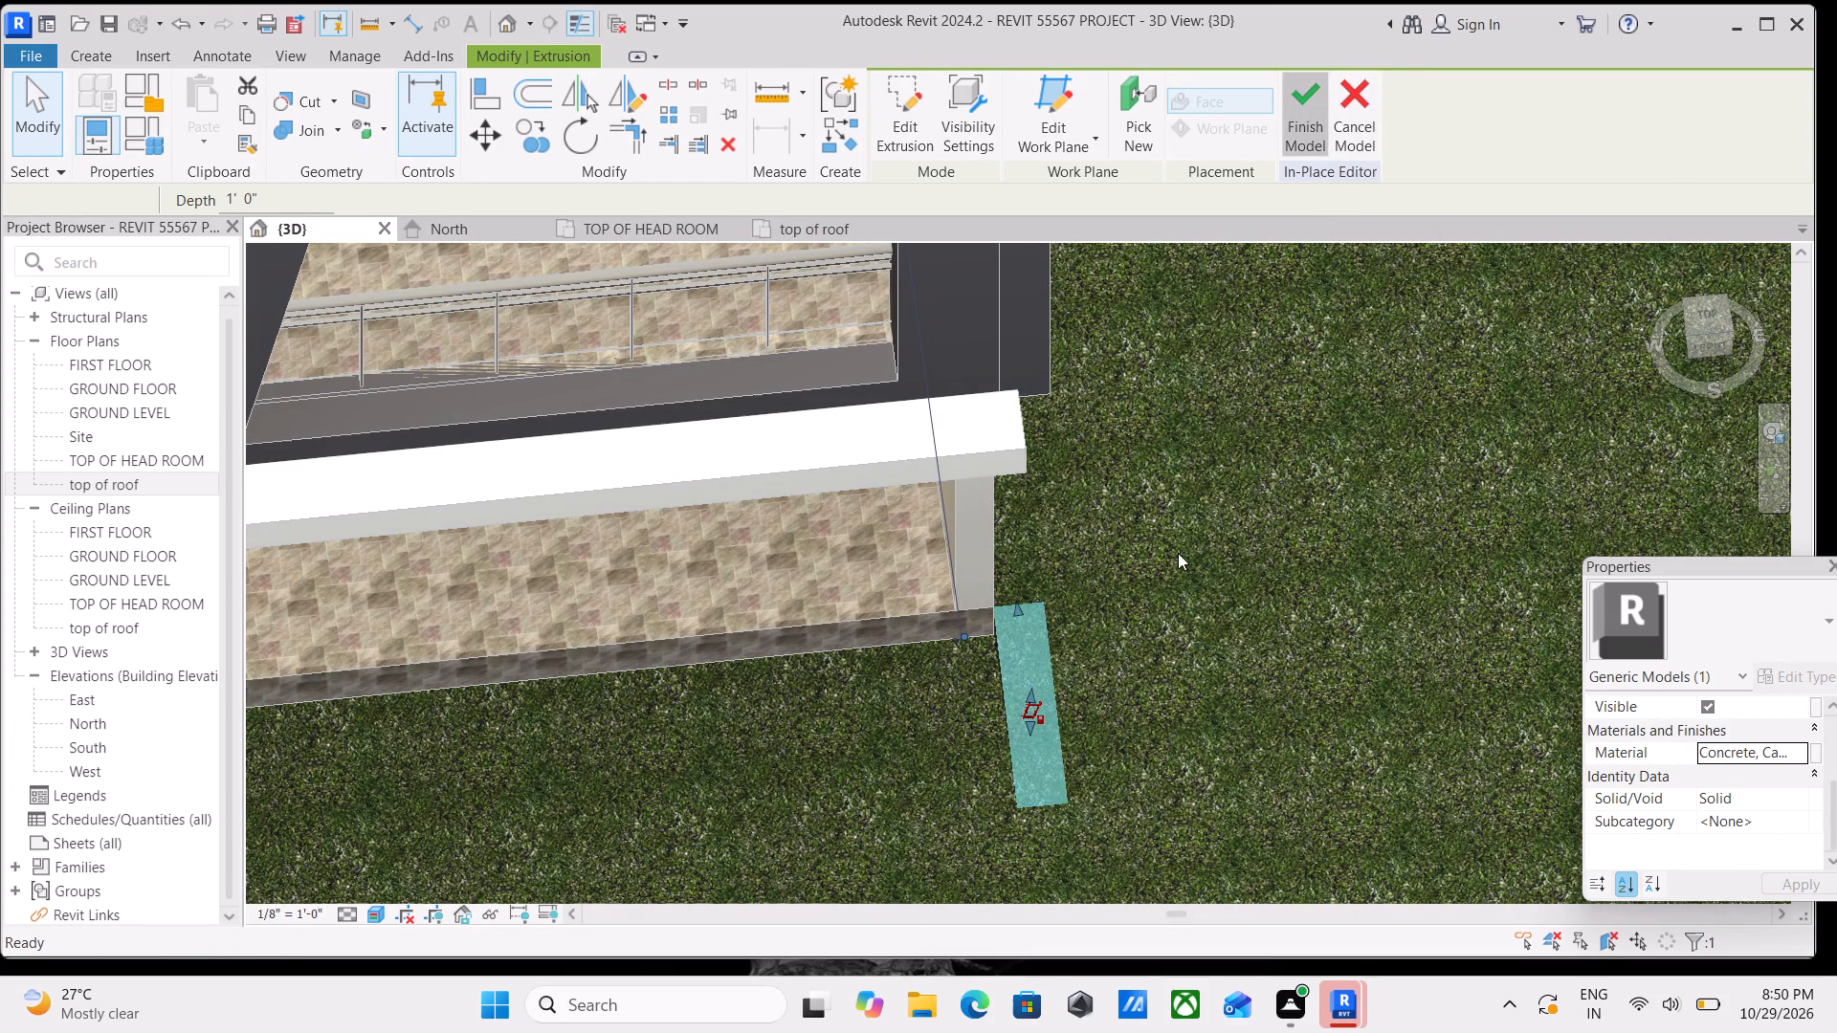
Stretch the concrete ramp along the open porch's front edge until its far end meets the cream outer wall at the opposite side.
middle_click_drag(1120, 612, 963, 564, "shift")
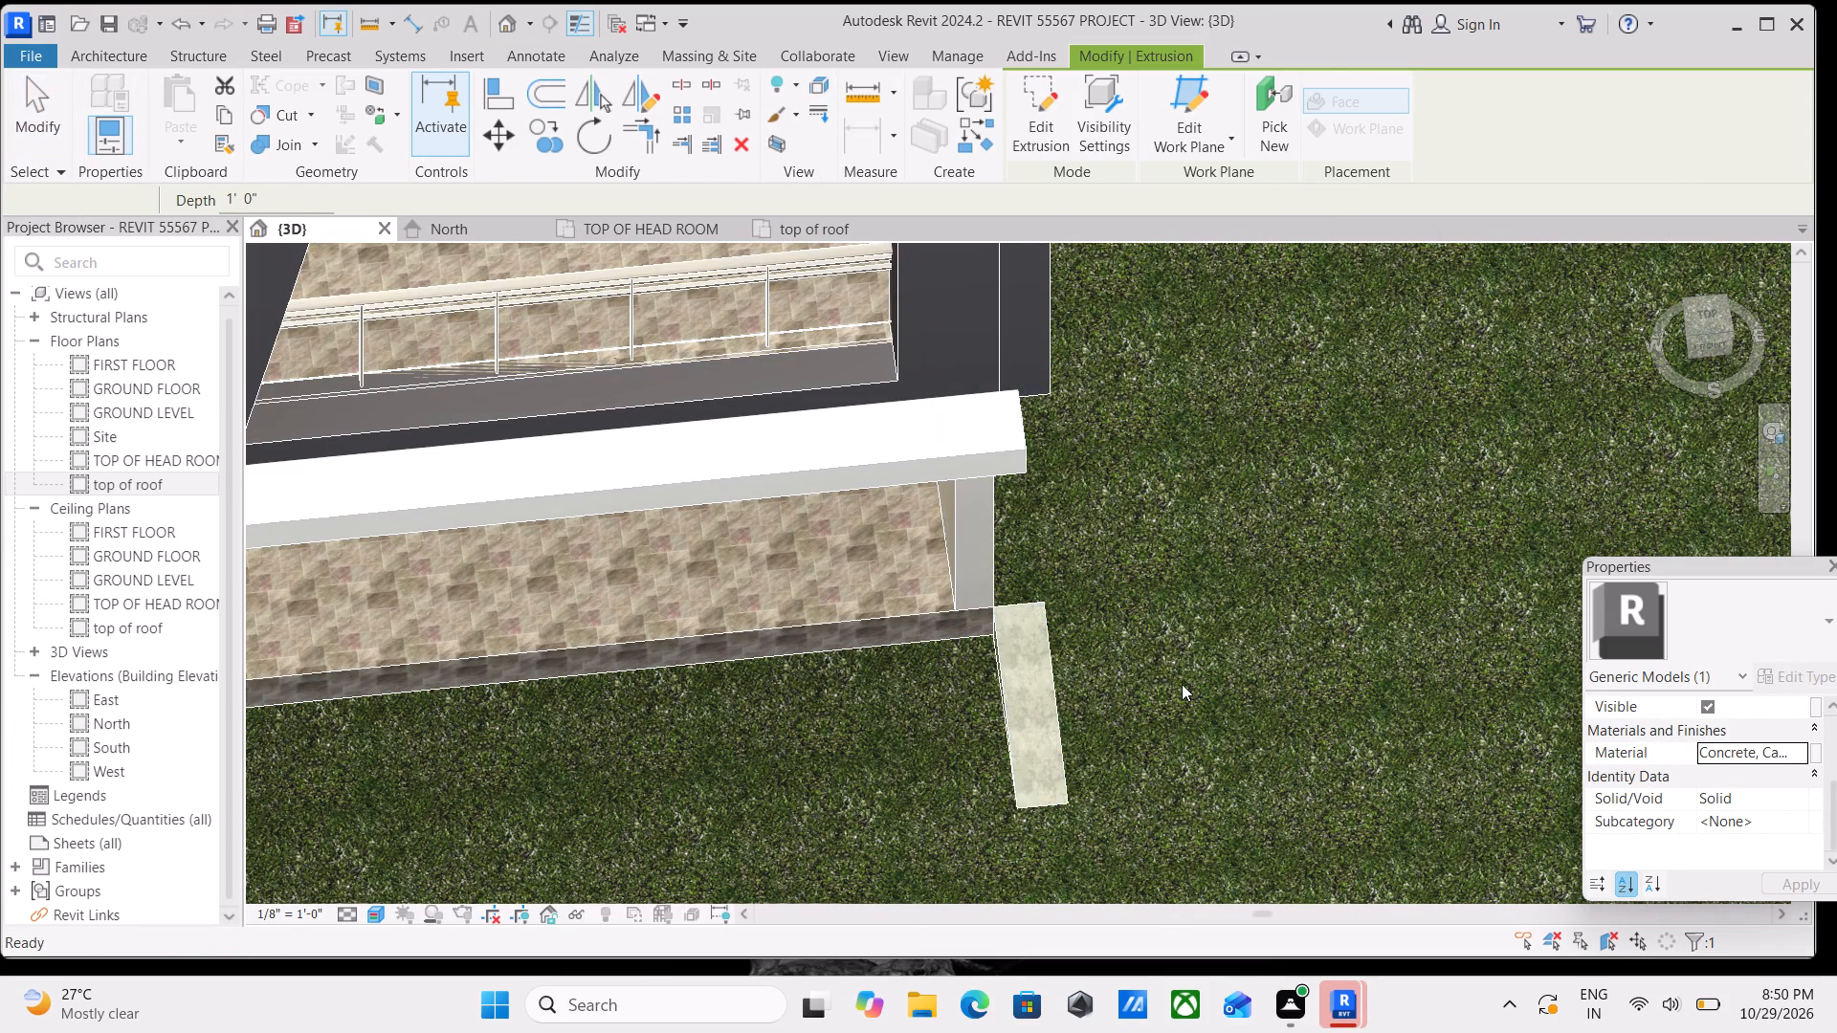
scroll(1182, 684, "down", 2)
middle_click_drag(1179, 684, 1087, 645)
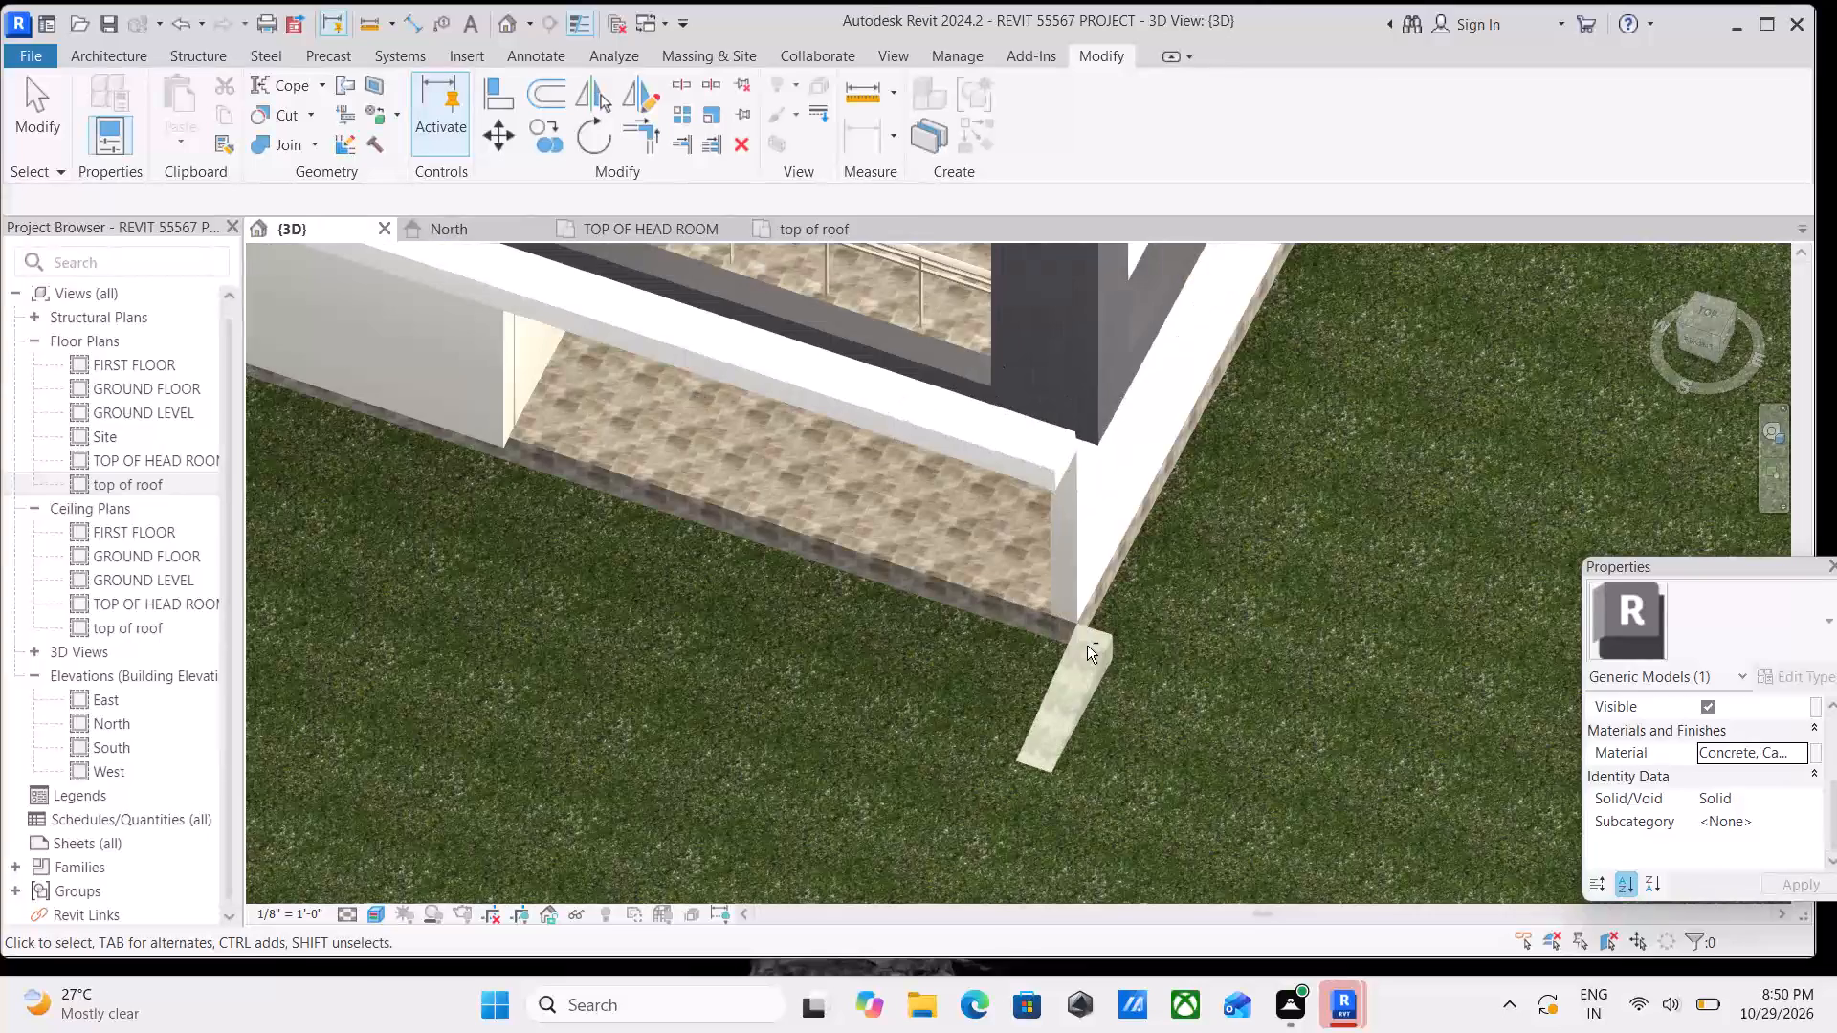
left_click(1104, 662)
middle_click_drag(1079, 719, 1318, 642, "shift")
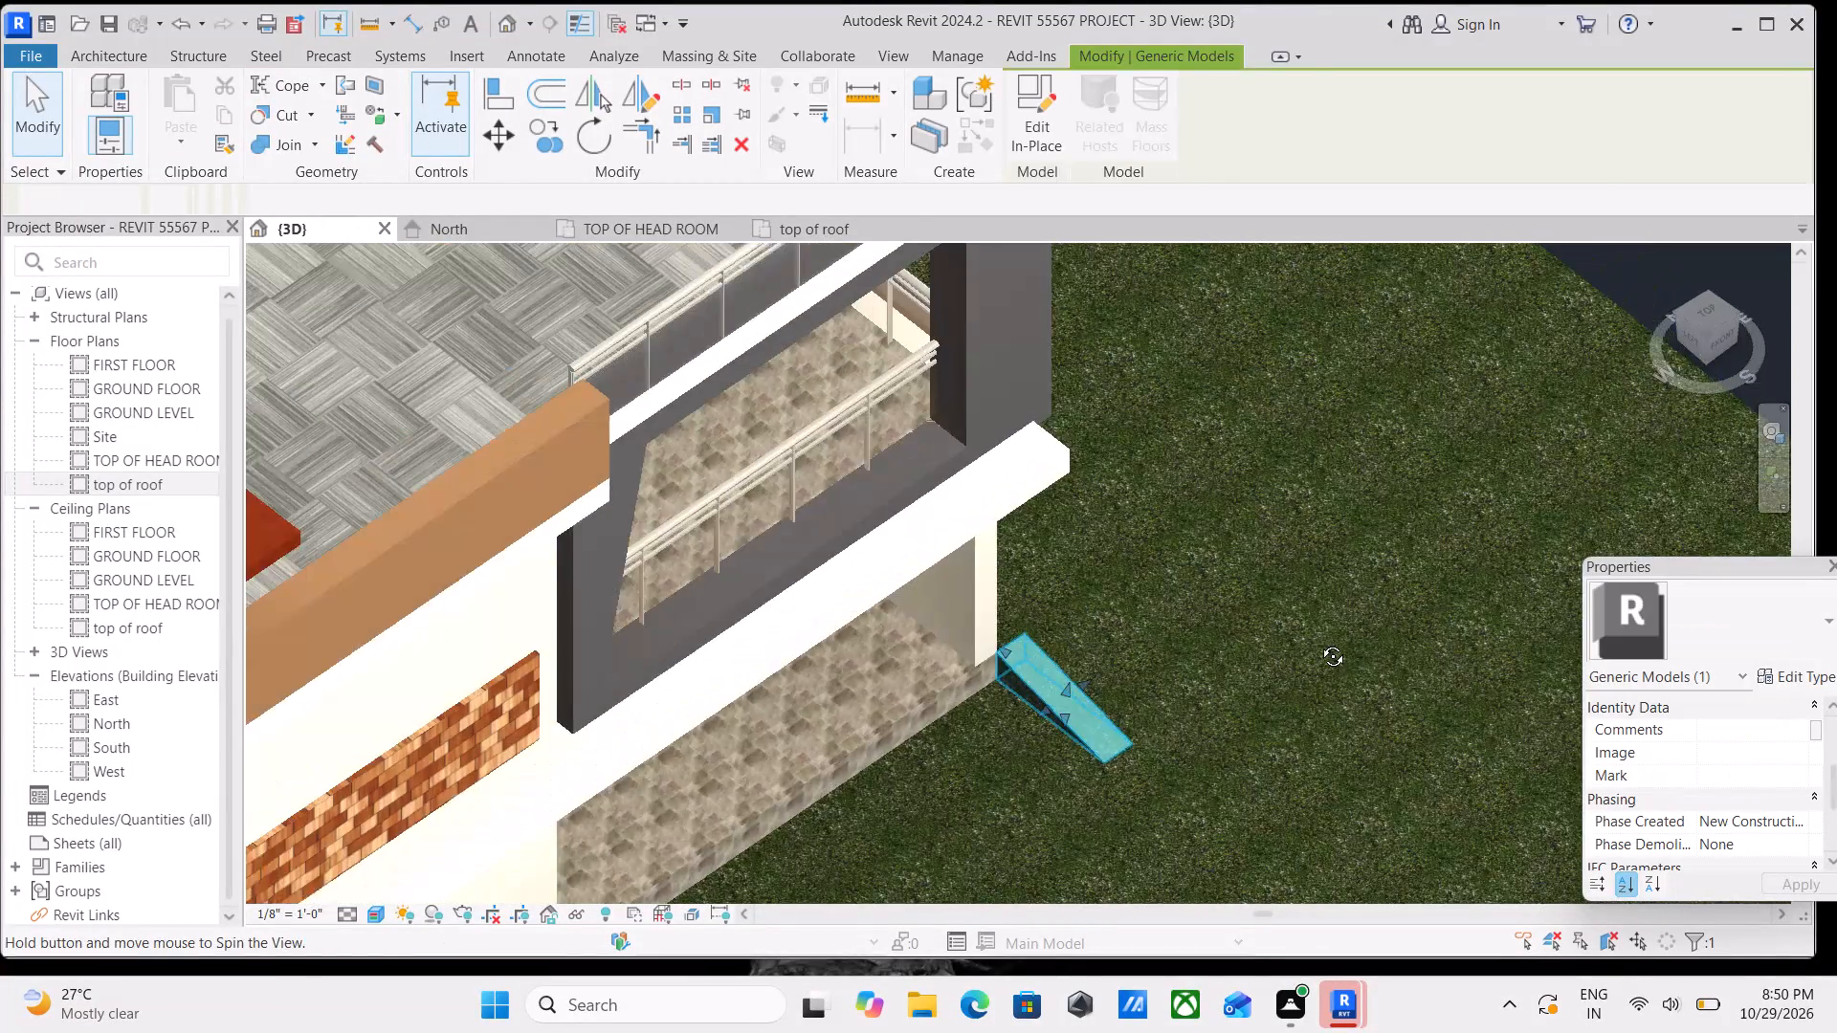
middle_click_drag(1318, 642, 1320, 634, "shift")
left_click_drag(1042, 708, 921, 800)
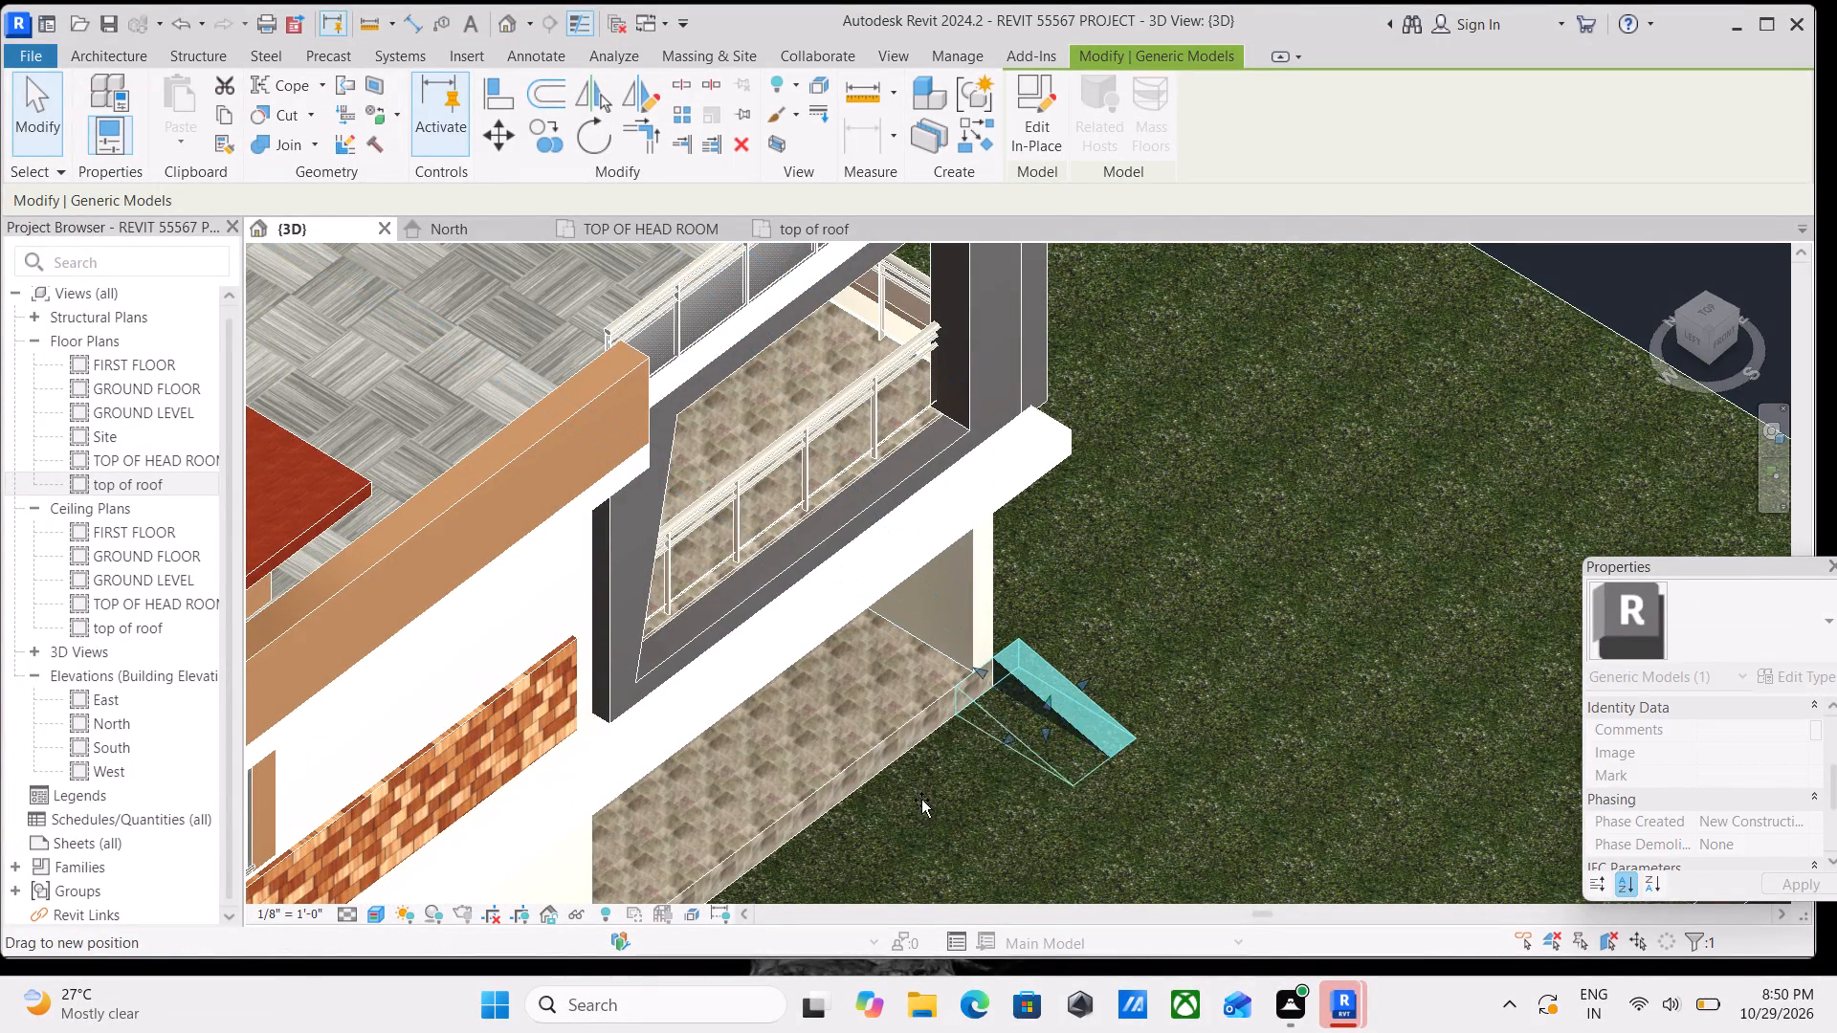
left_click_drag(921, 800, 837, 878)
scroll(829, 869, "down", 1)
middle_click_drag(829, 869, 970, 597)
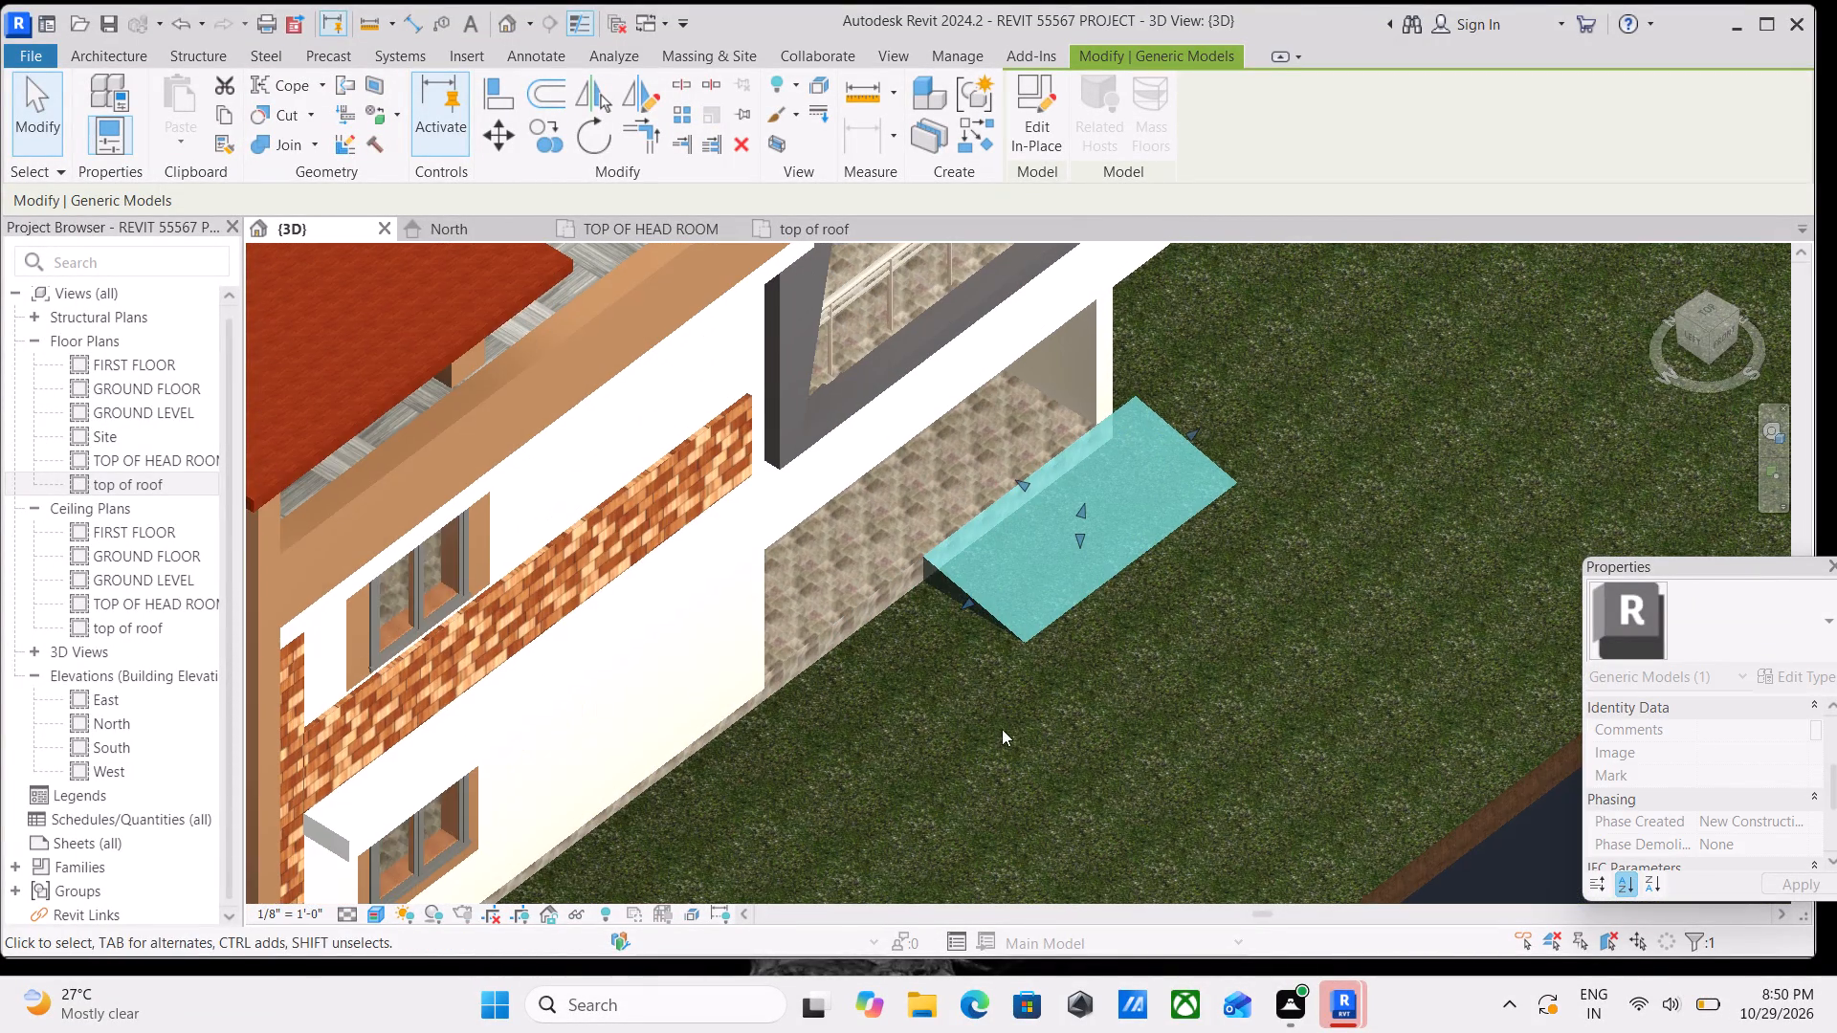
double_click(968, 613)
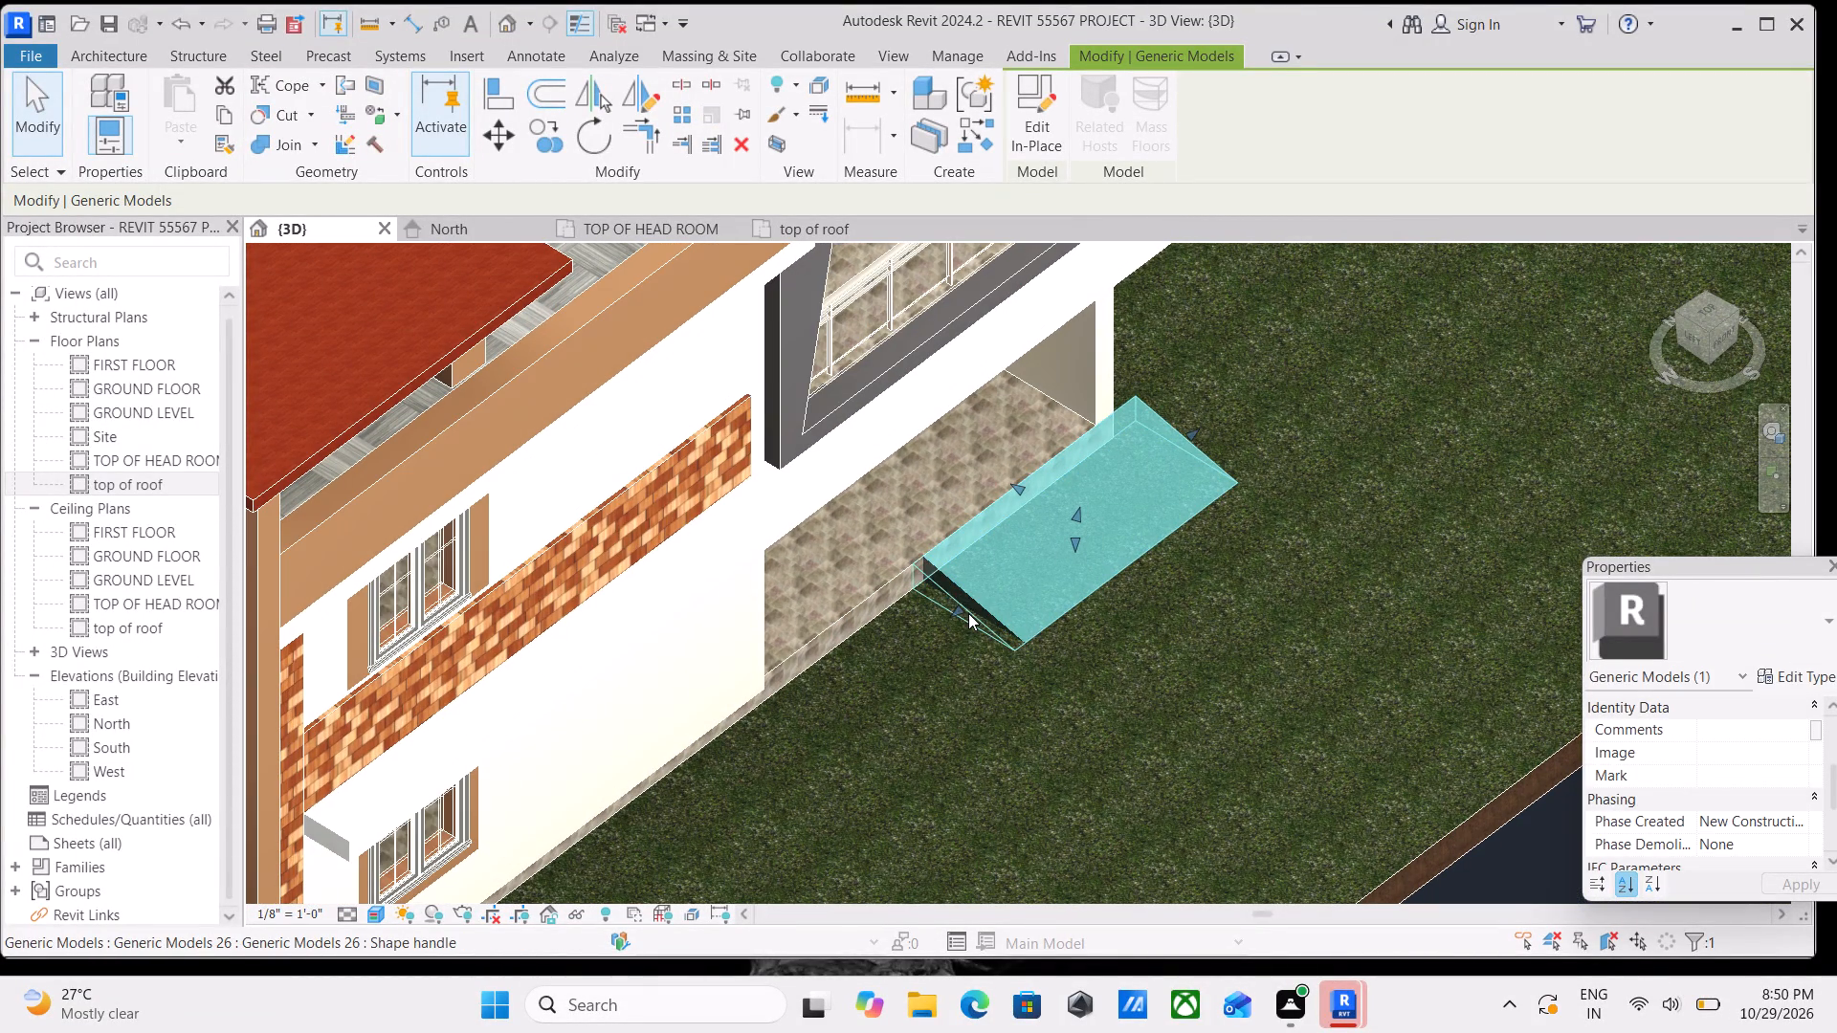
left_click_drag(968, 613, 815, 740)
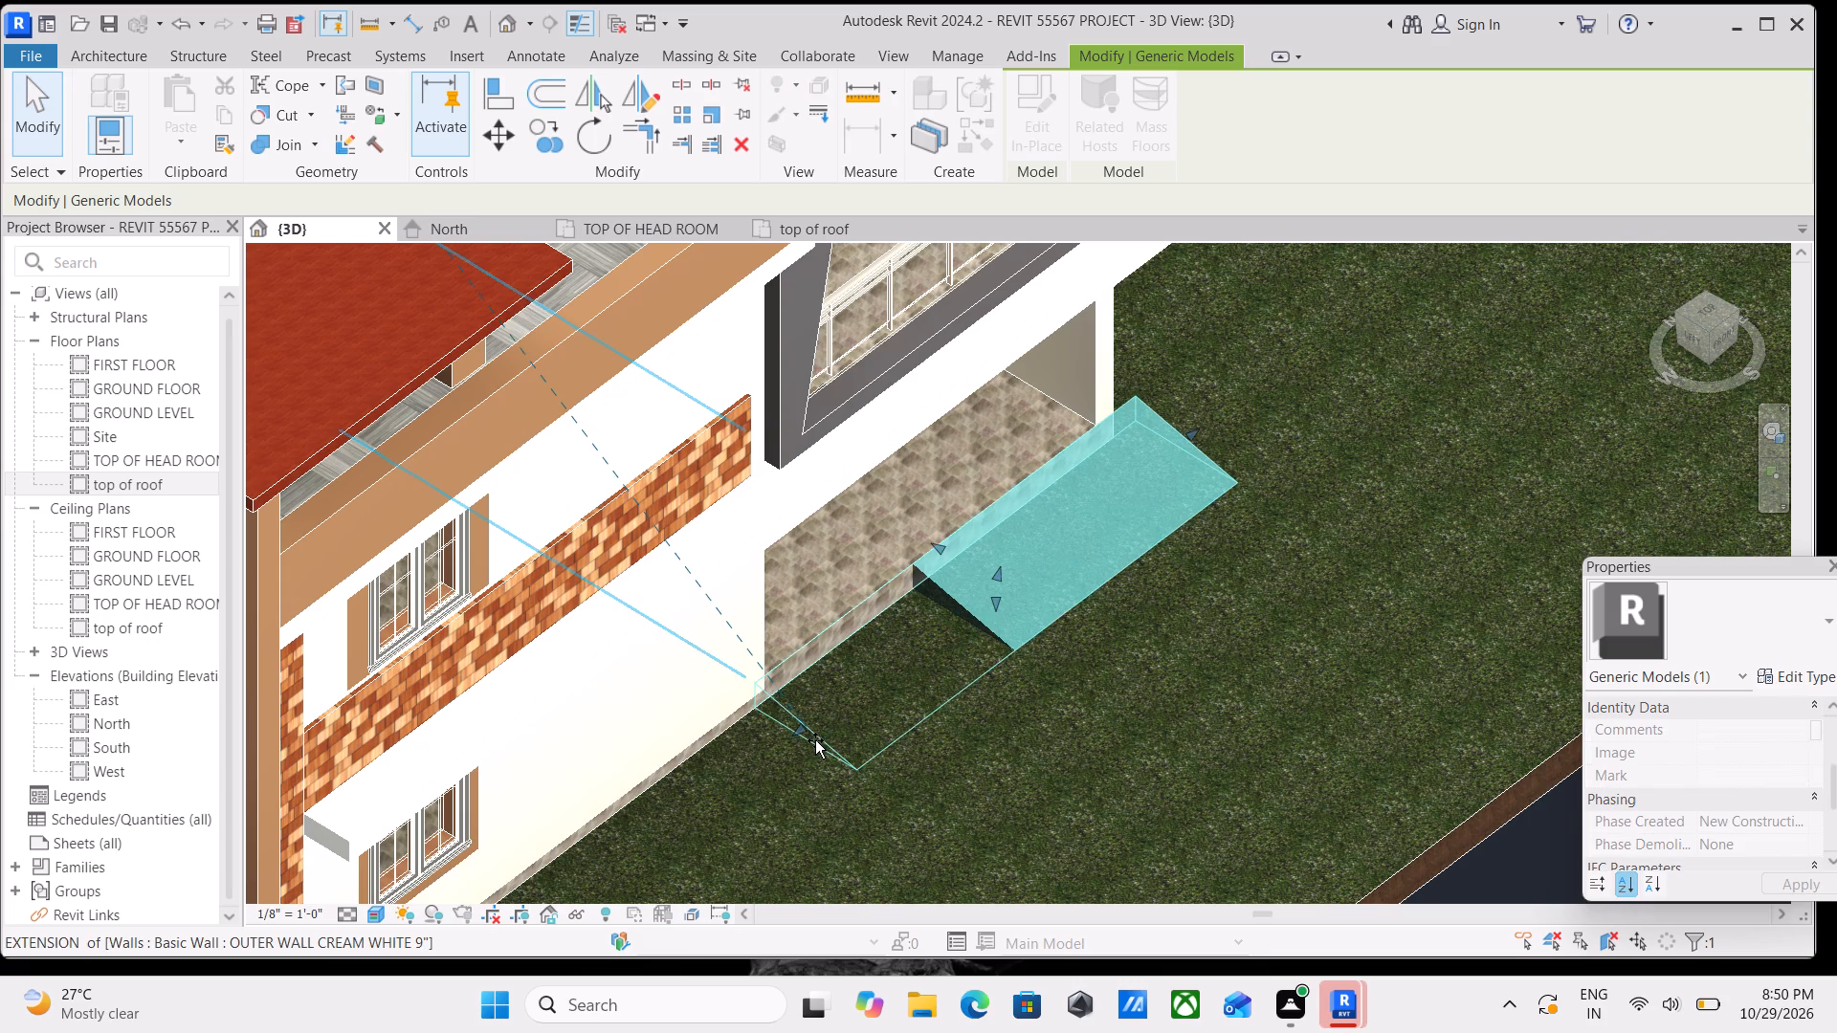
left_click_drag(815, 740, 822, 734)
scroll(1233, 680, "down", 1)
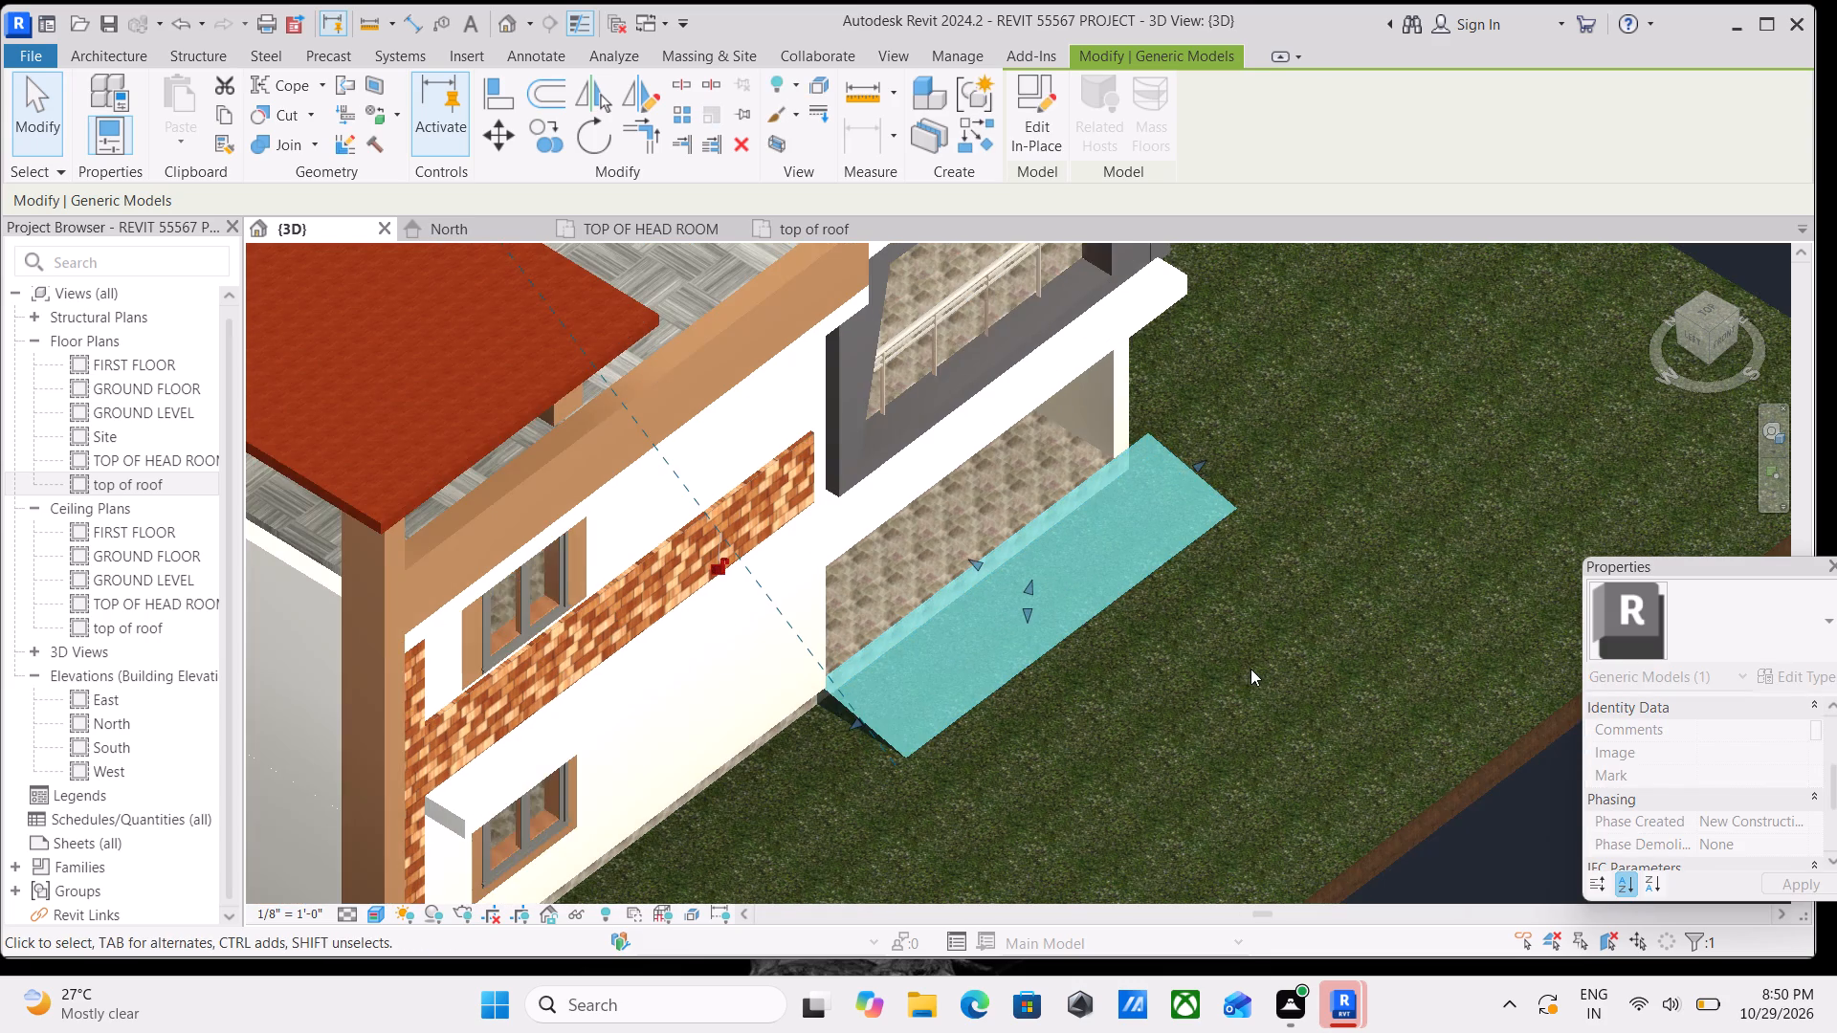
key("Escape")
Pull the ramp's projecting end at the porch's front corner back flush with the outer face of the side wall.
middle_click_drag(1258, 630, 998, 666)
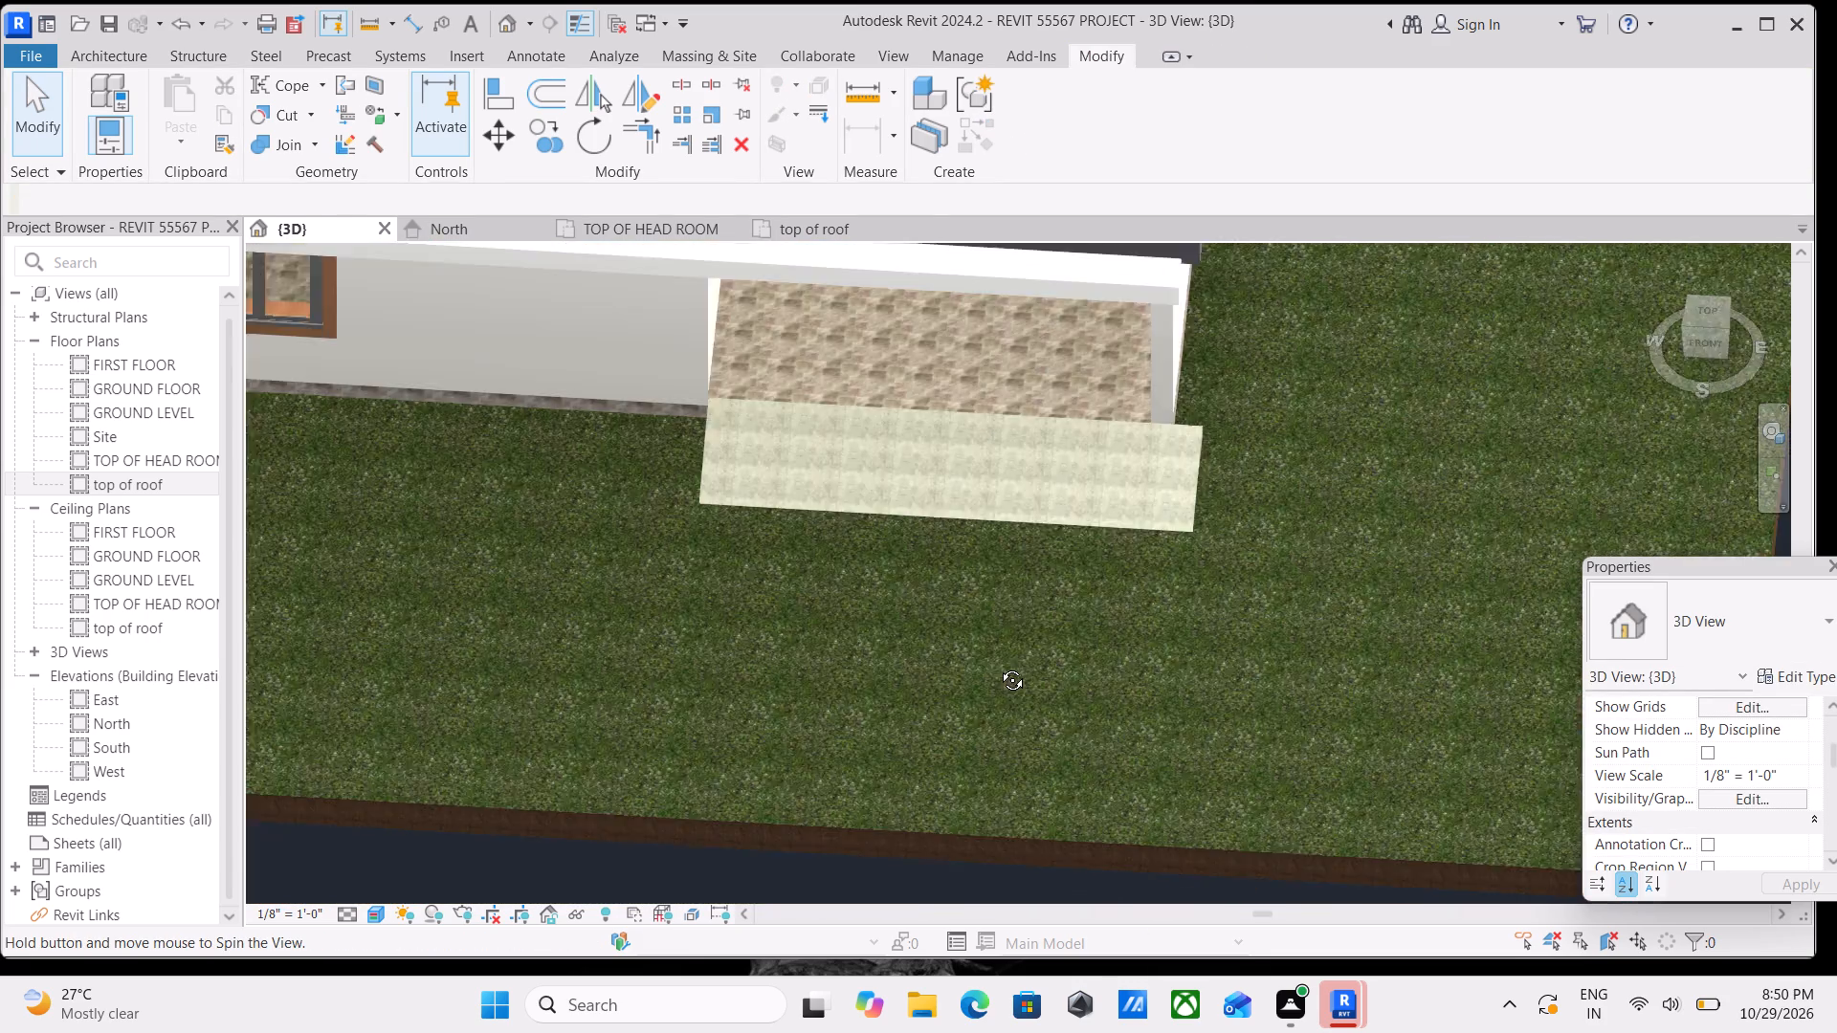
middle_click_drag(998, 666, 789, 648)
scroll(1191, 509, "up", 10)
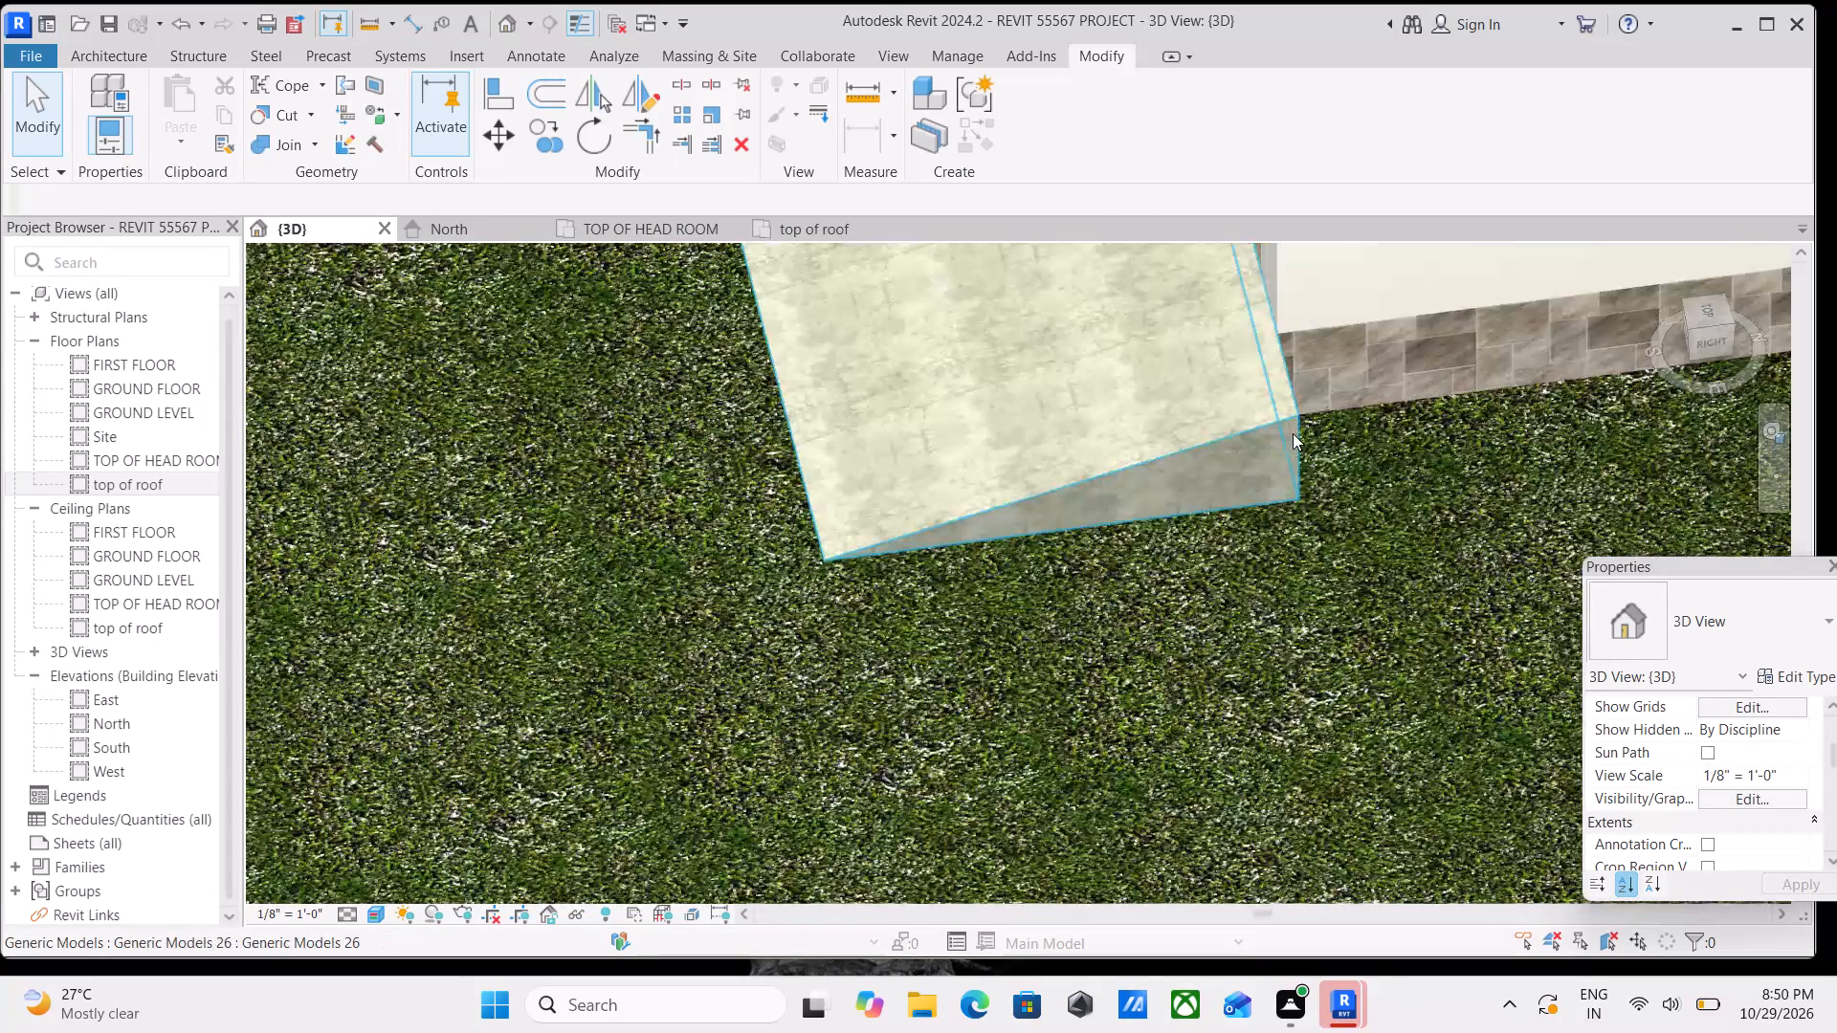
left_click(1285, 422)
scroll(1223, 491, "down", 4)
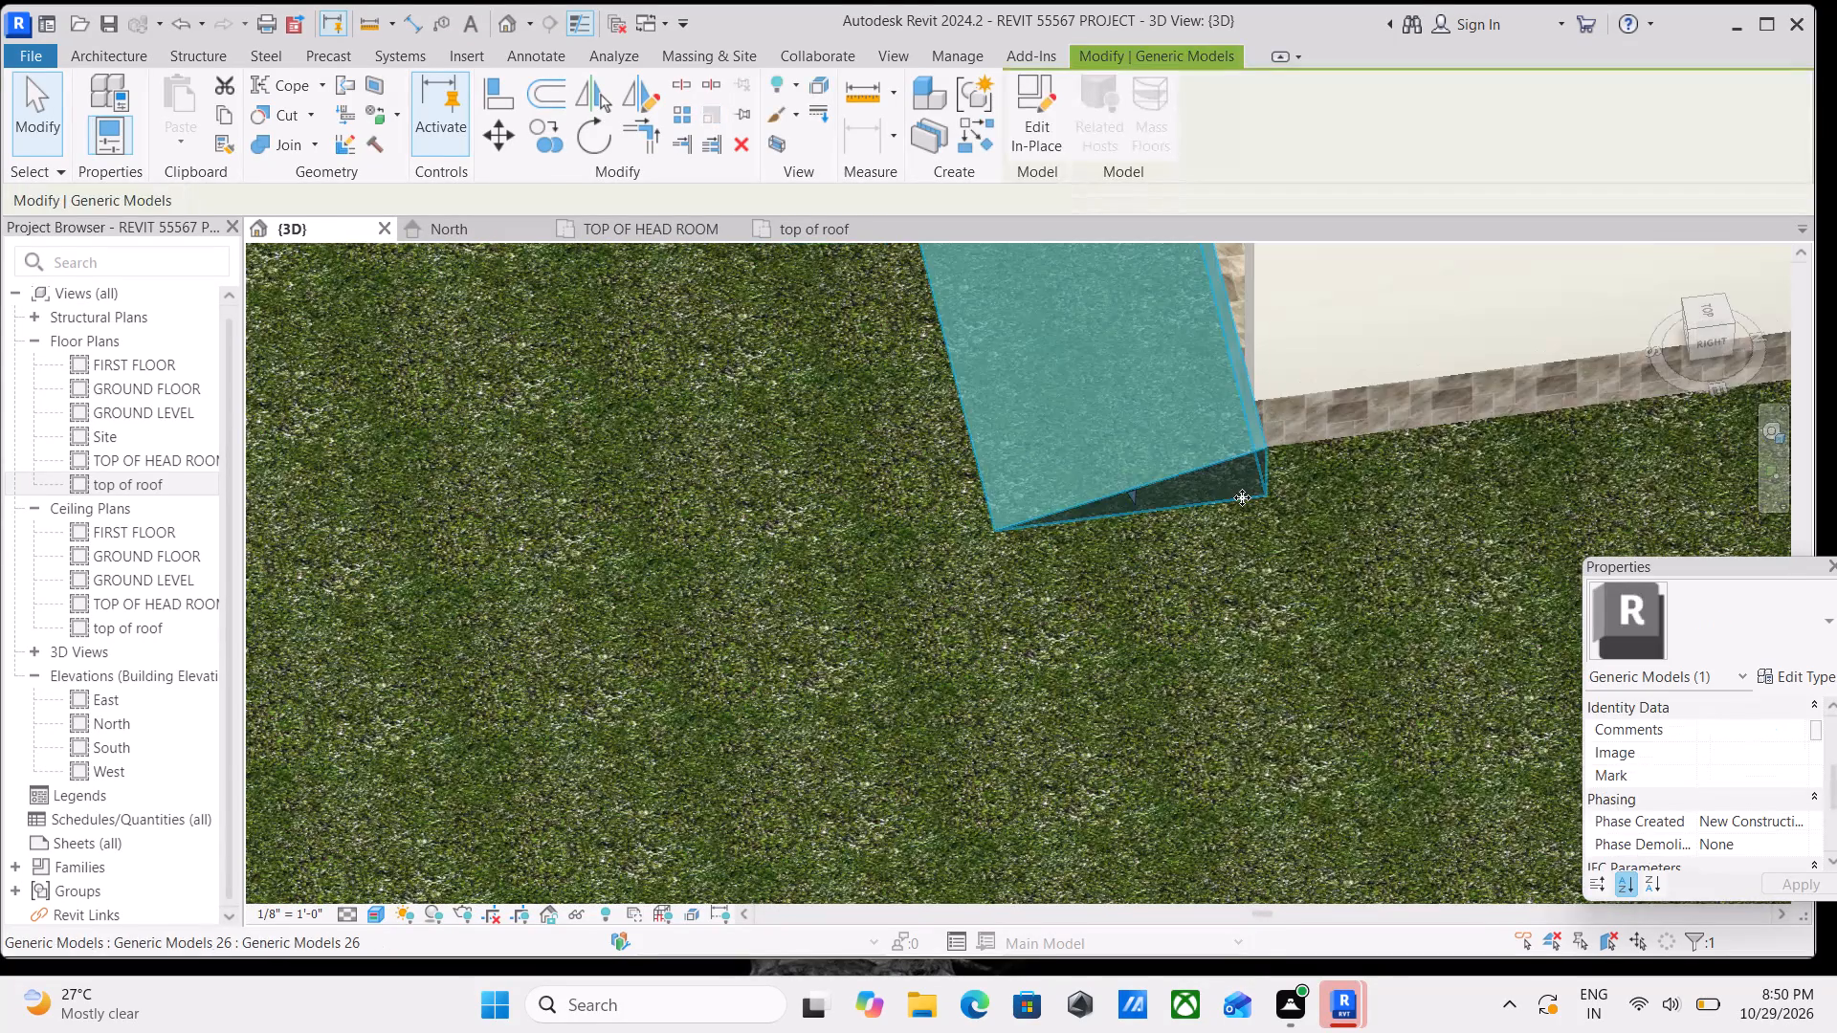
scroll(1242, 497, "down", 2)
left_click_drag(1163, 501, 1152, 476)
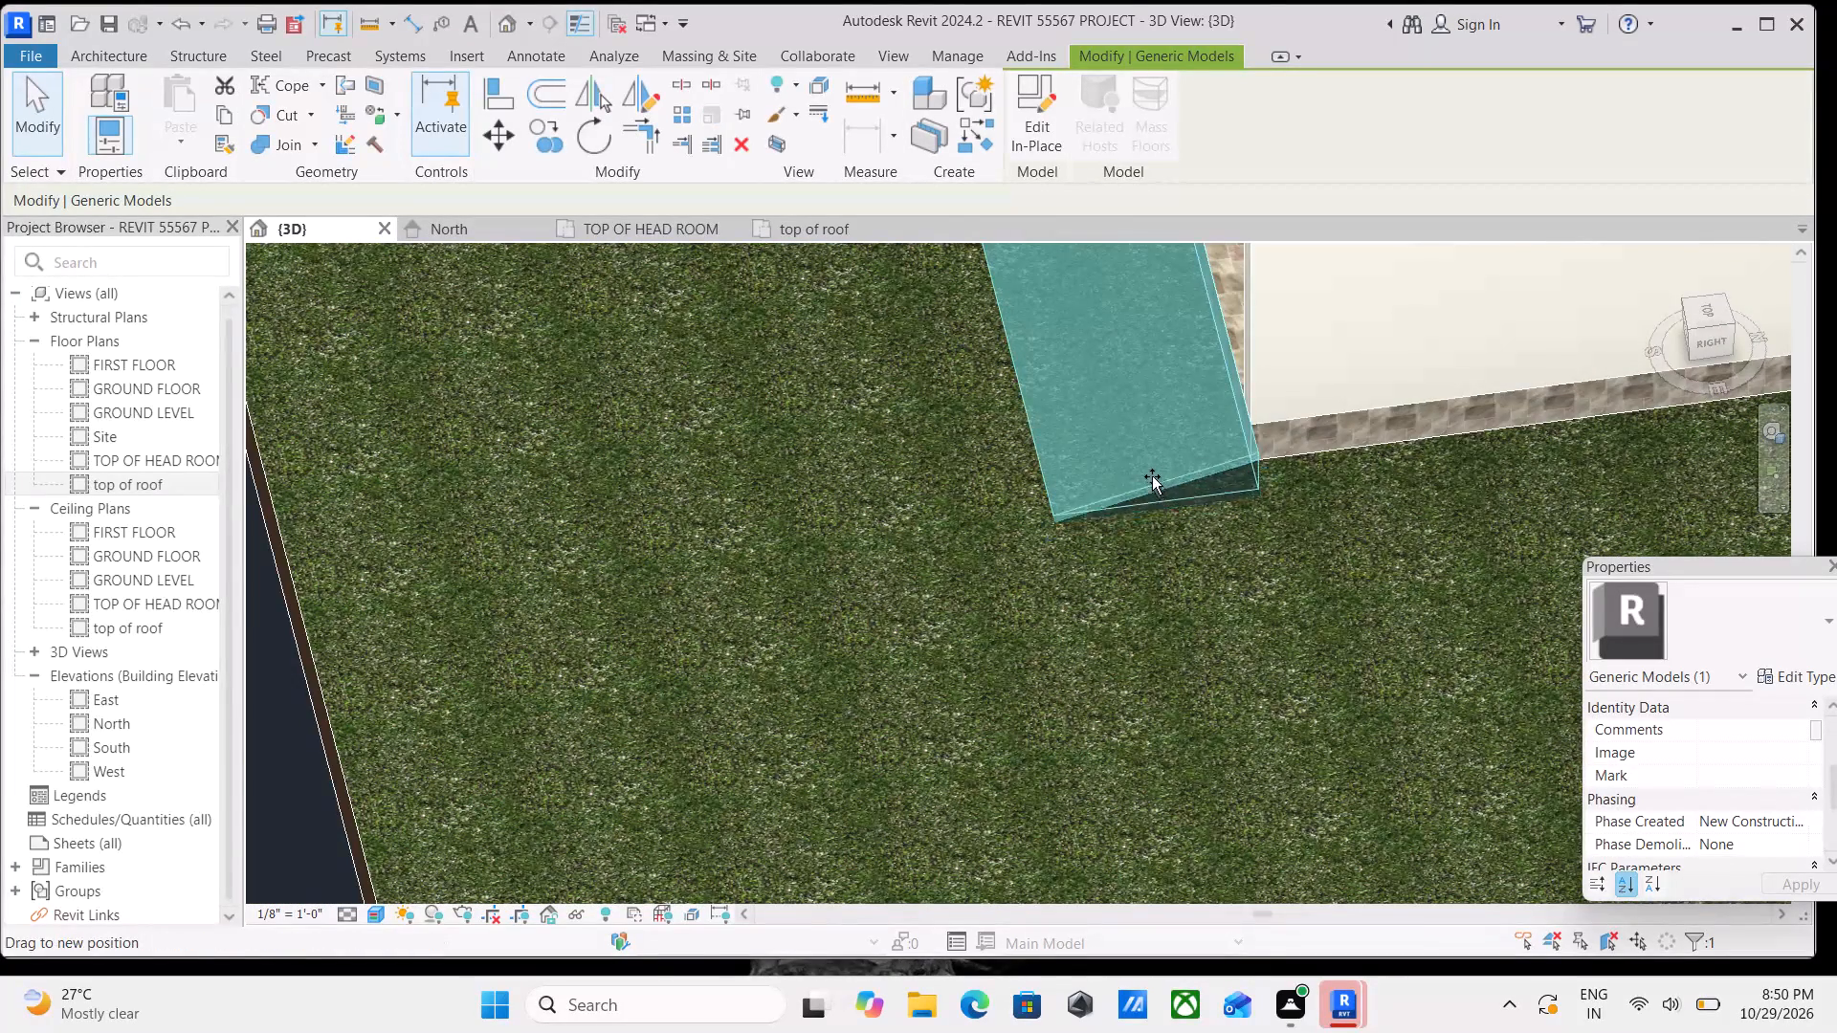
left_click_drag(1152, 476, 1150, 461)
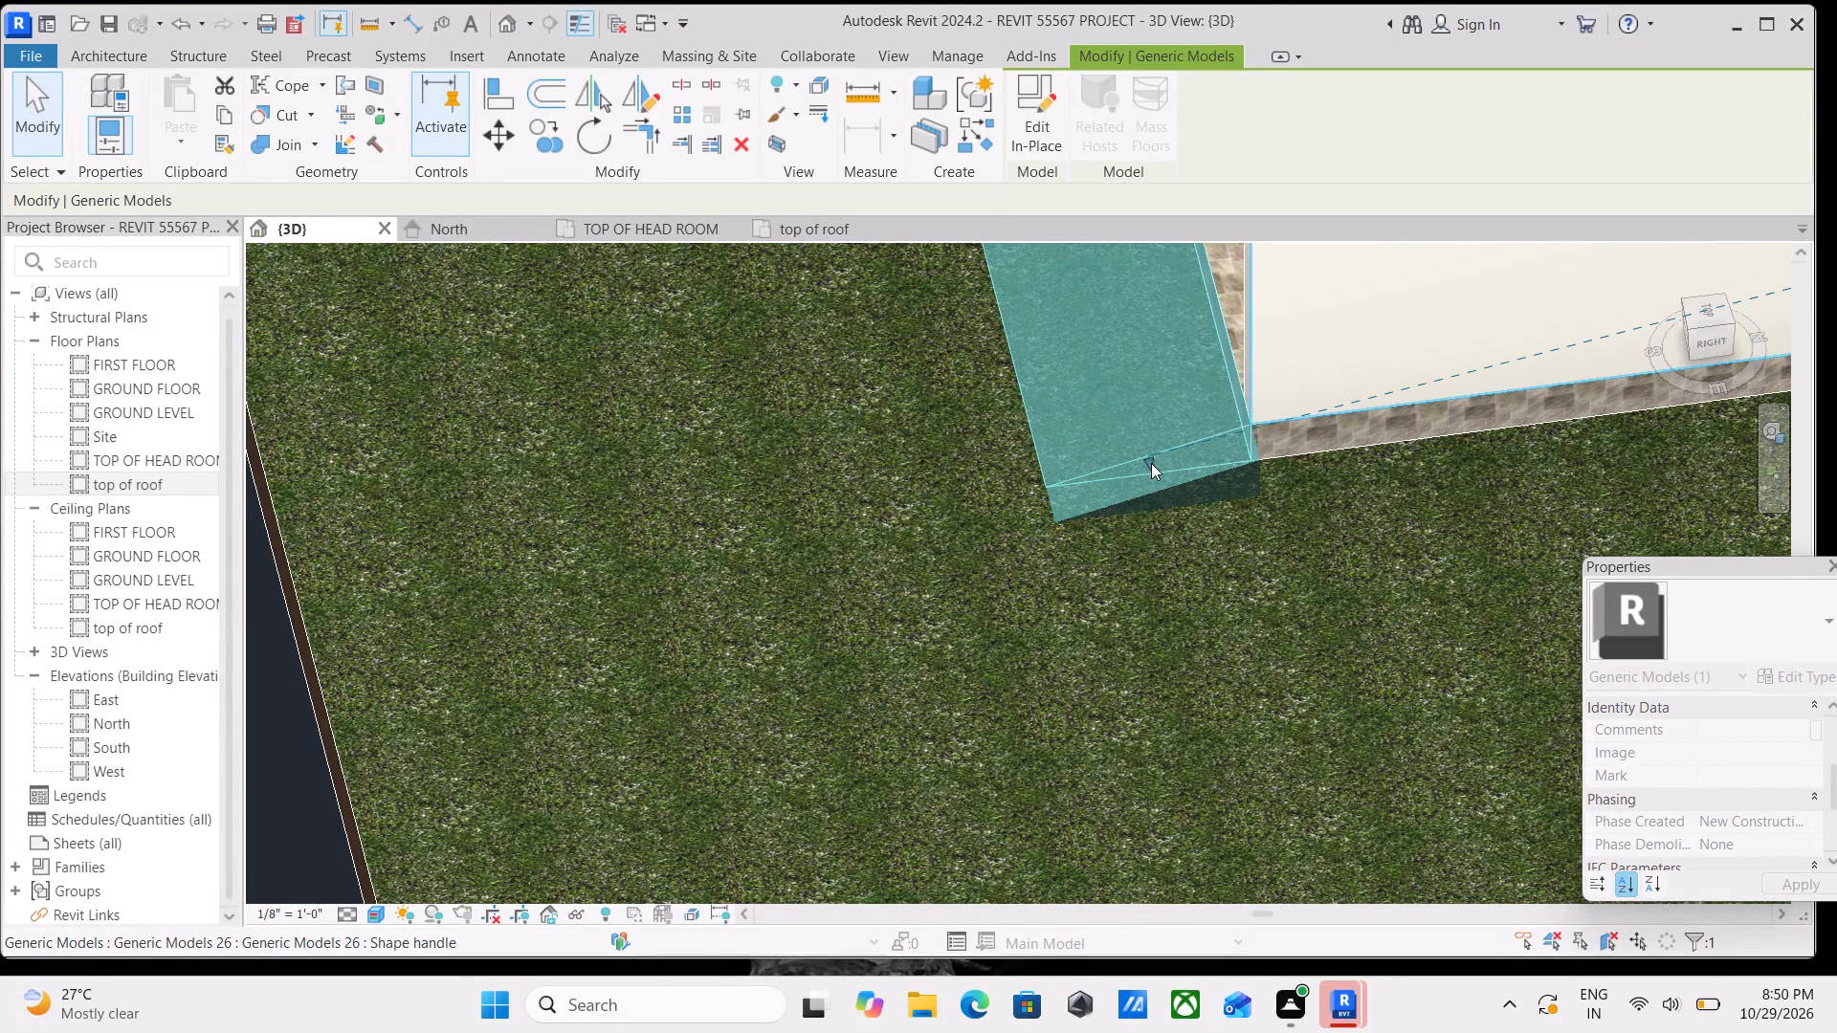
scroll(1225, 533, "down", 4)
key("Escape")
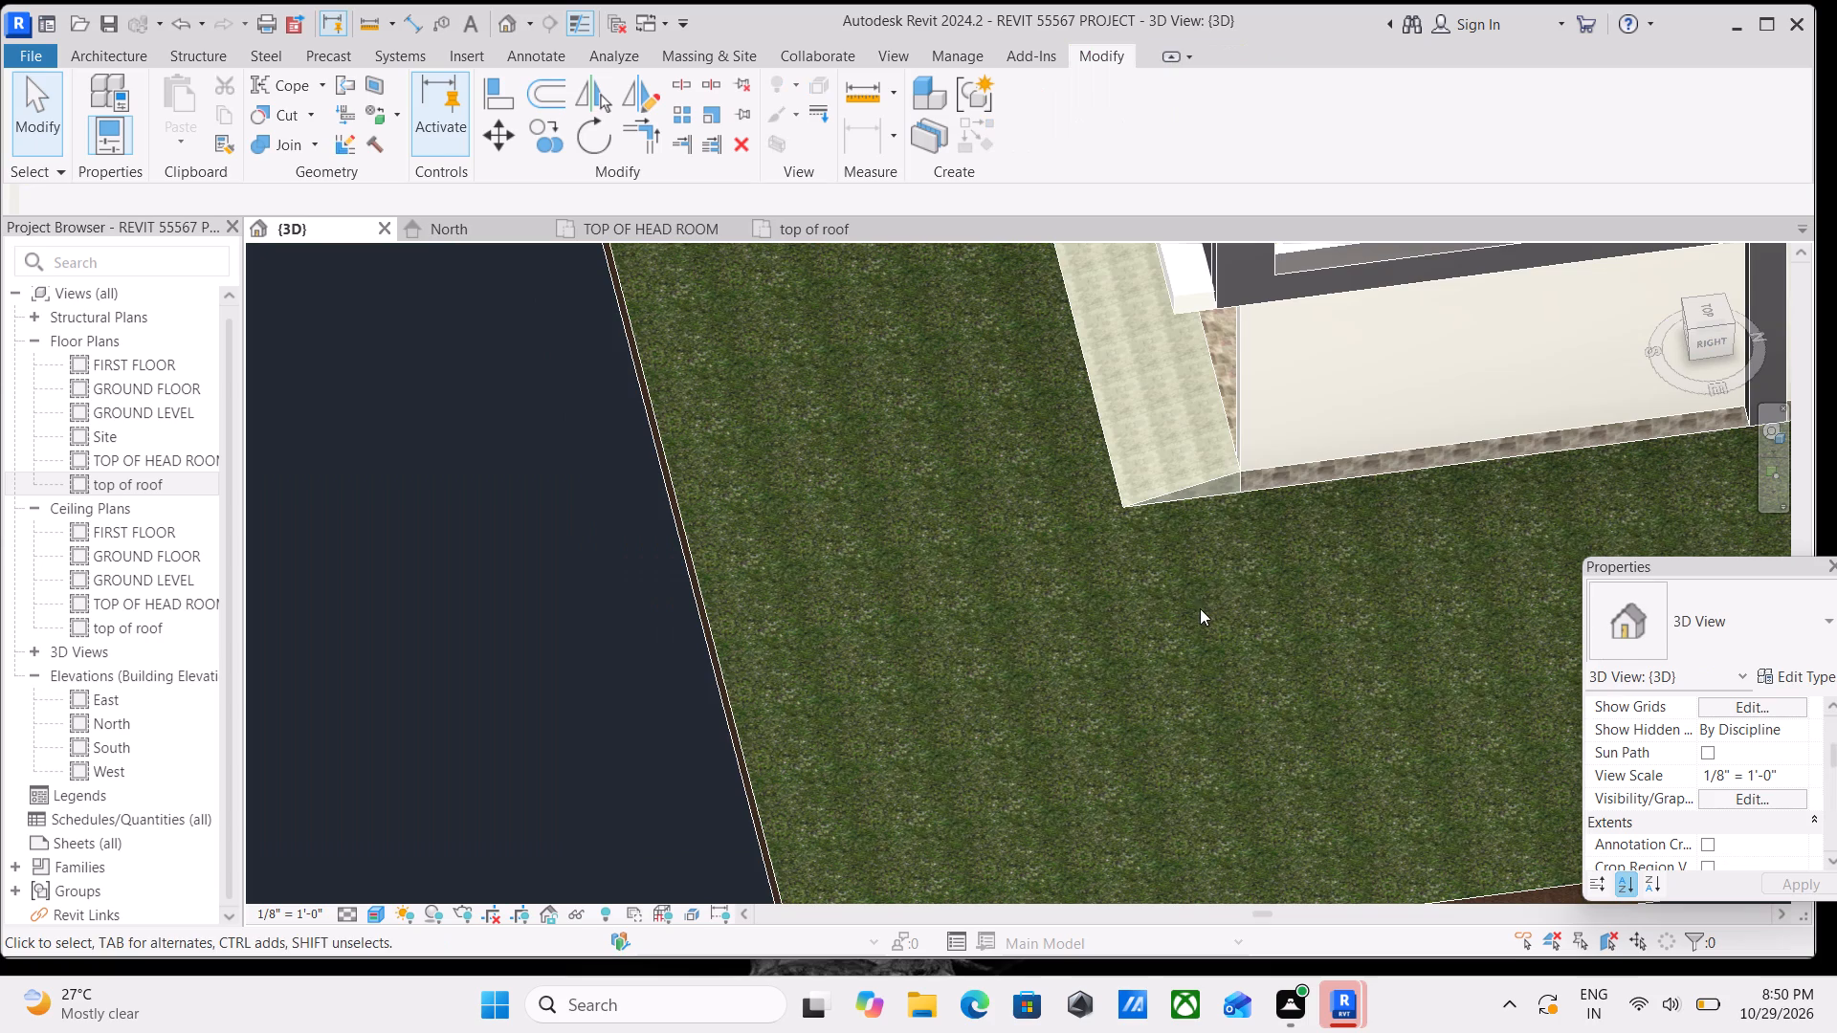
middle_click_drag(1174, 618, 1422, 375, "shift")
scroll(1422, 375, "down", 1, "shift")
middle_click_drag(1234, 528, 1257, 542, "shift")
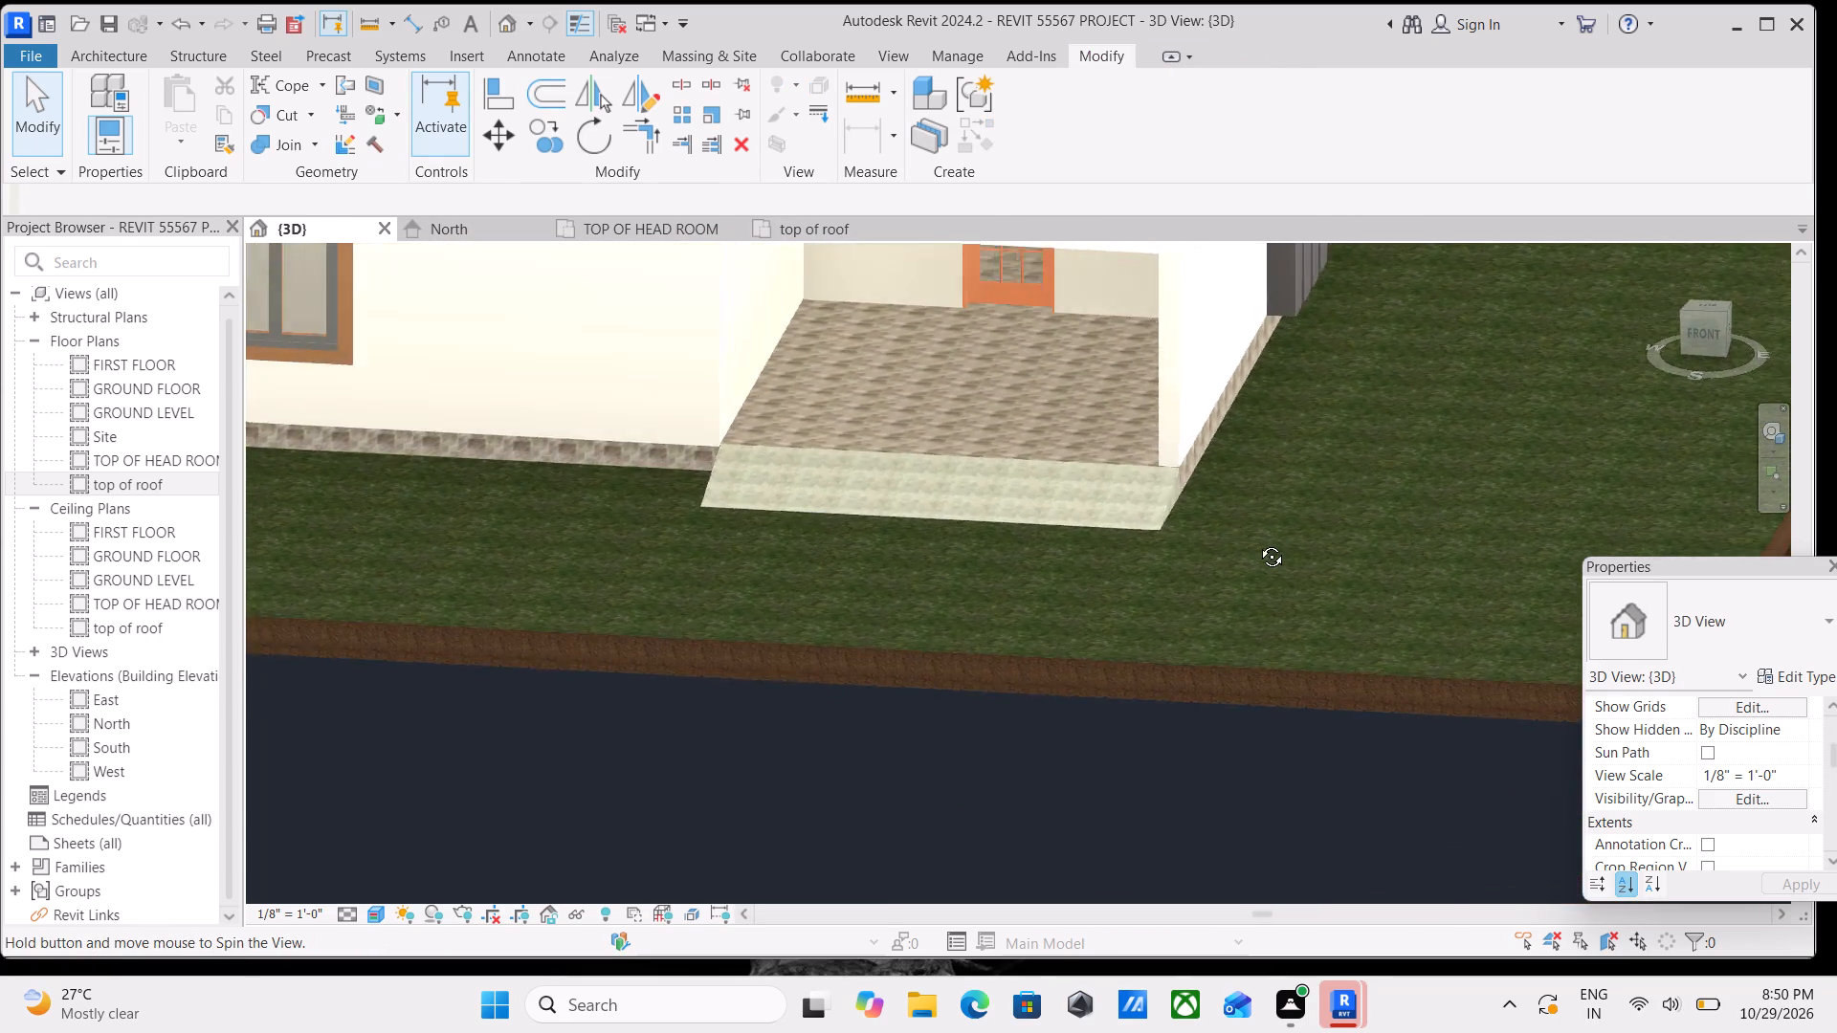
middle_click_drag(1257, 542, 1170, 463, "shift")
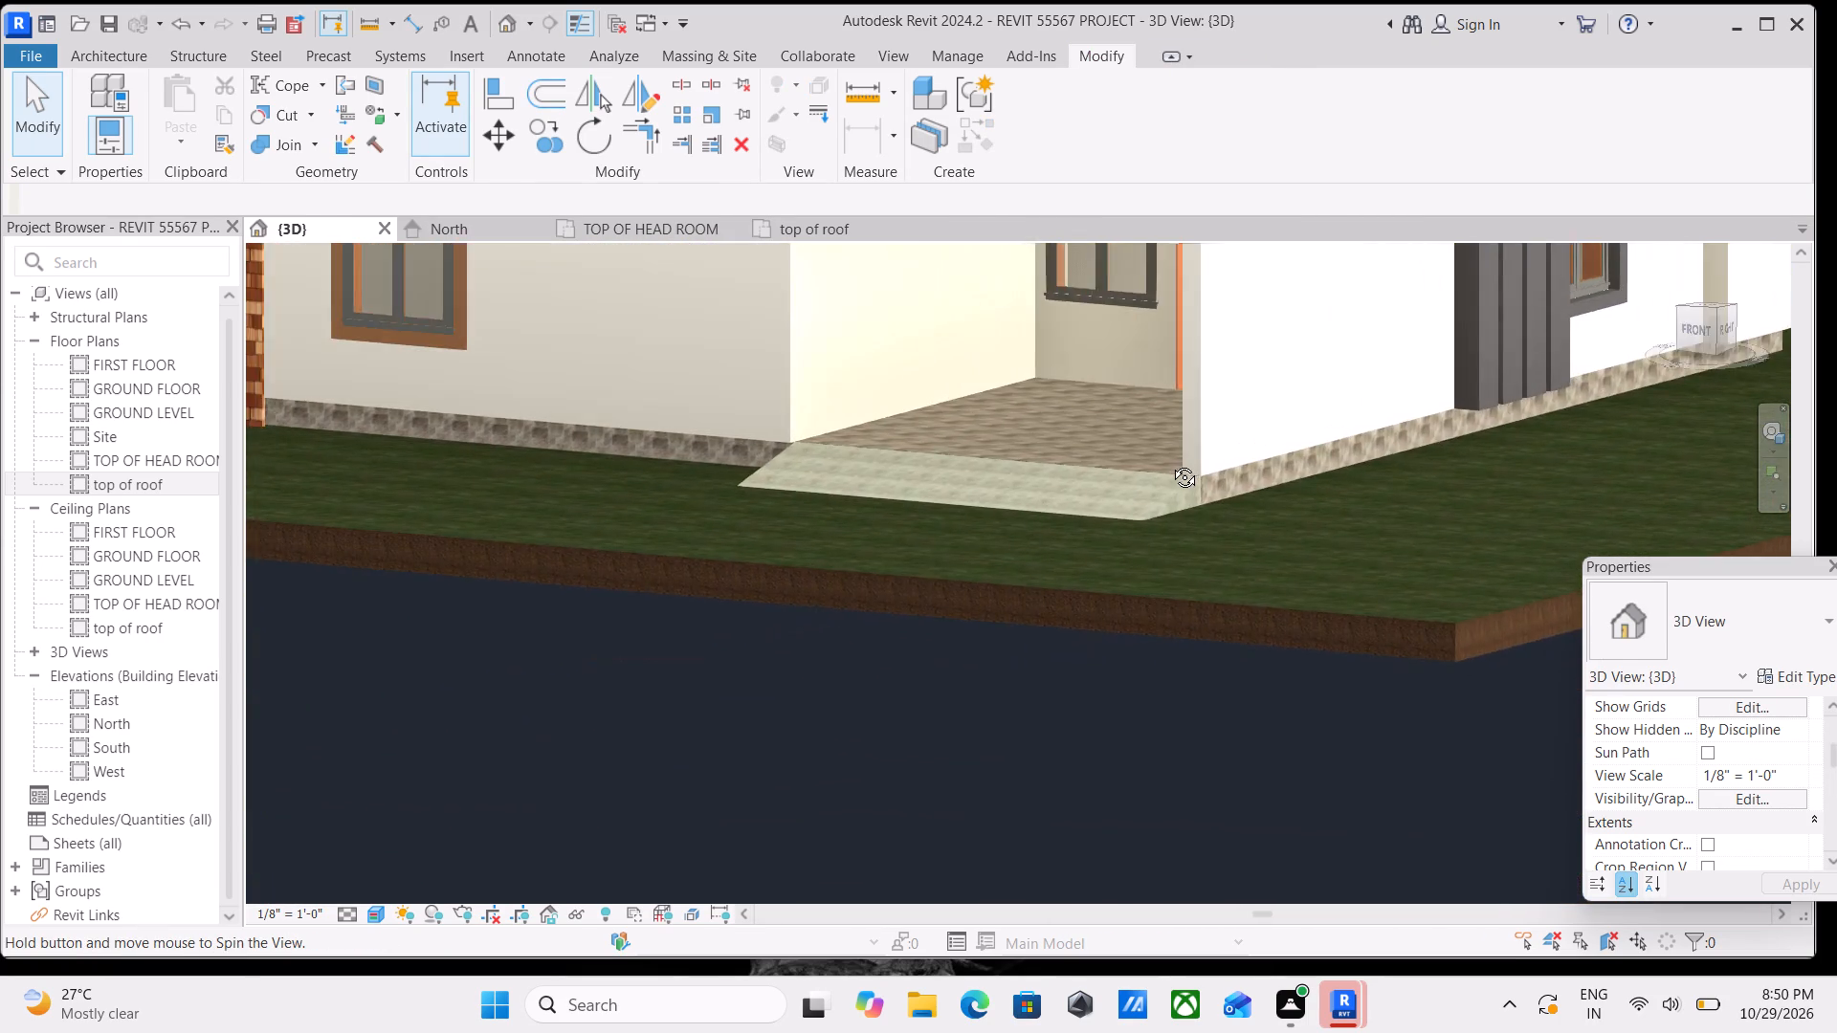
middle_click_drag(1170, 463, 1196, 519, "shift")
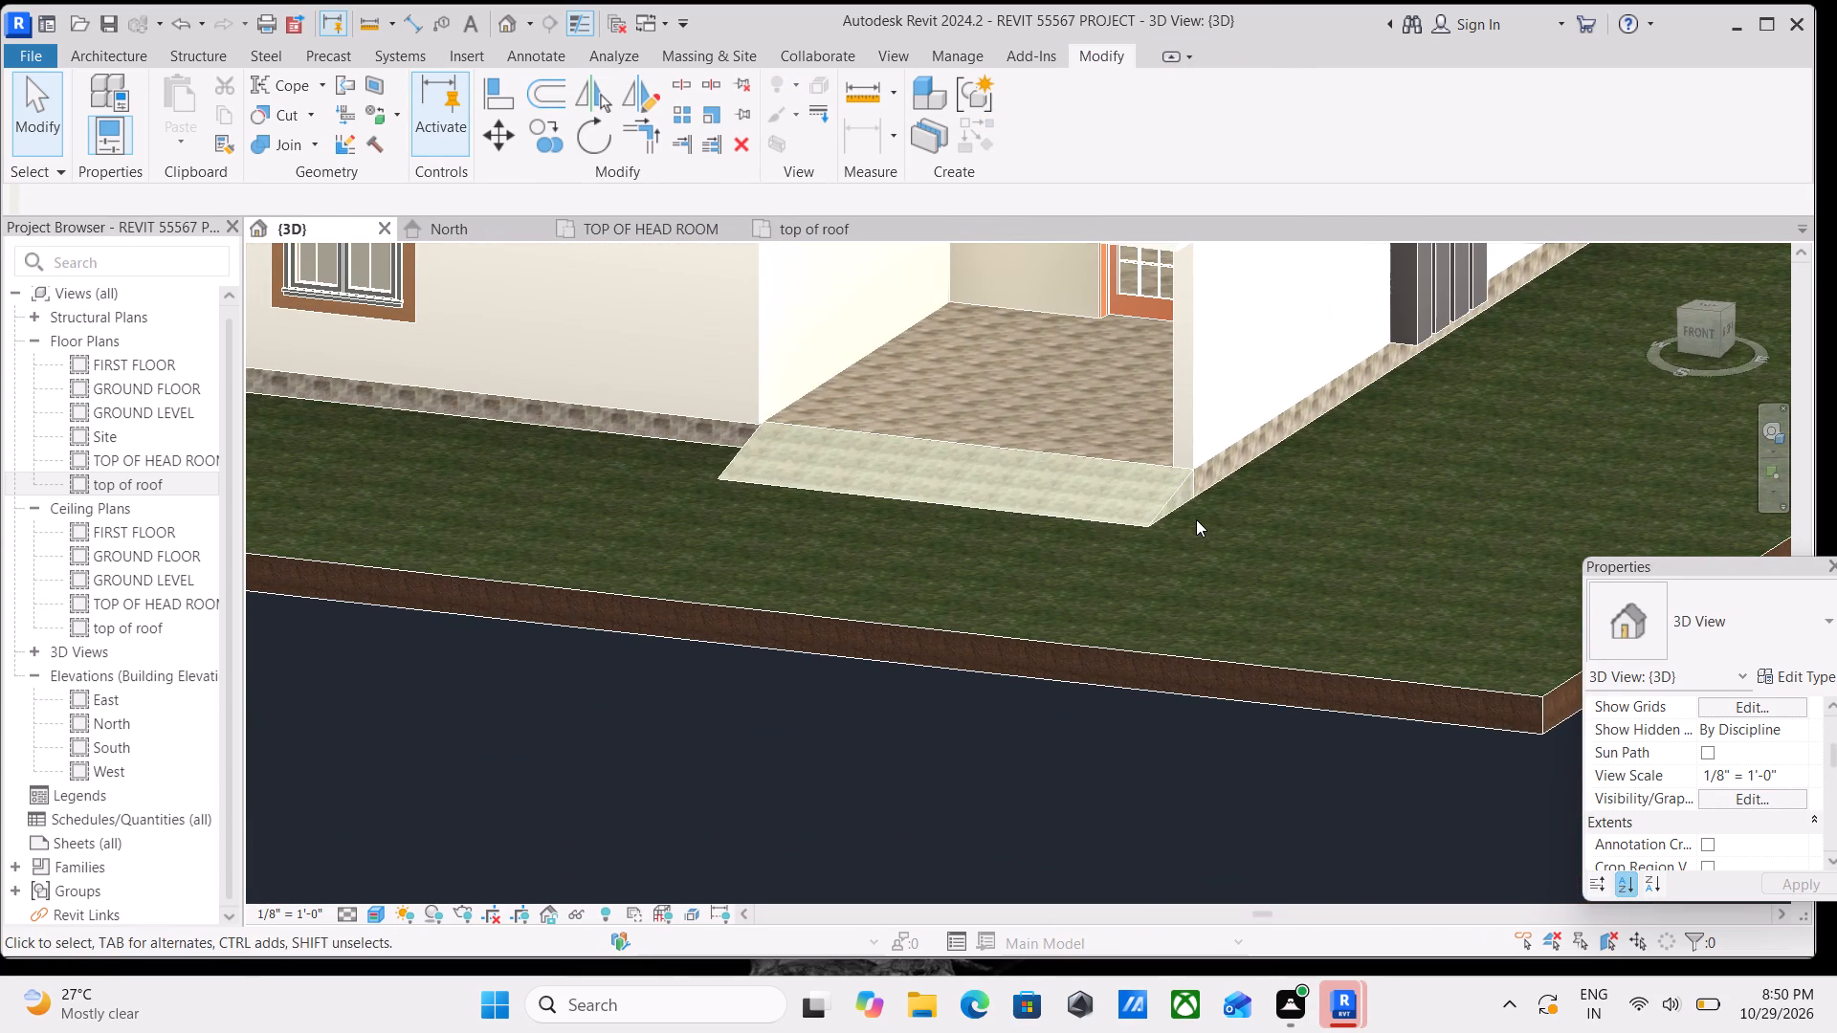
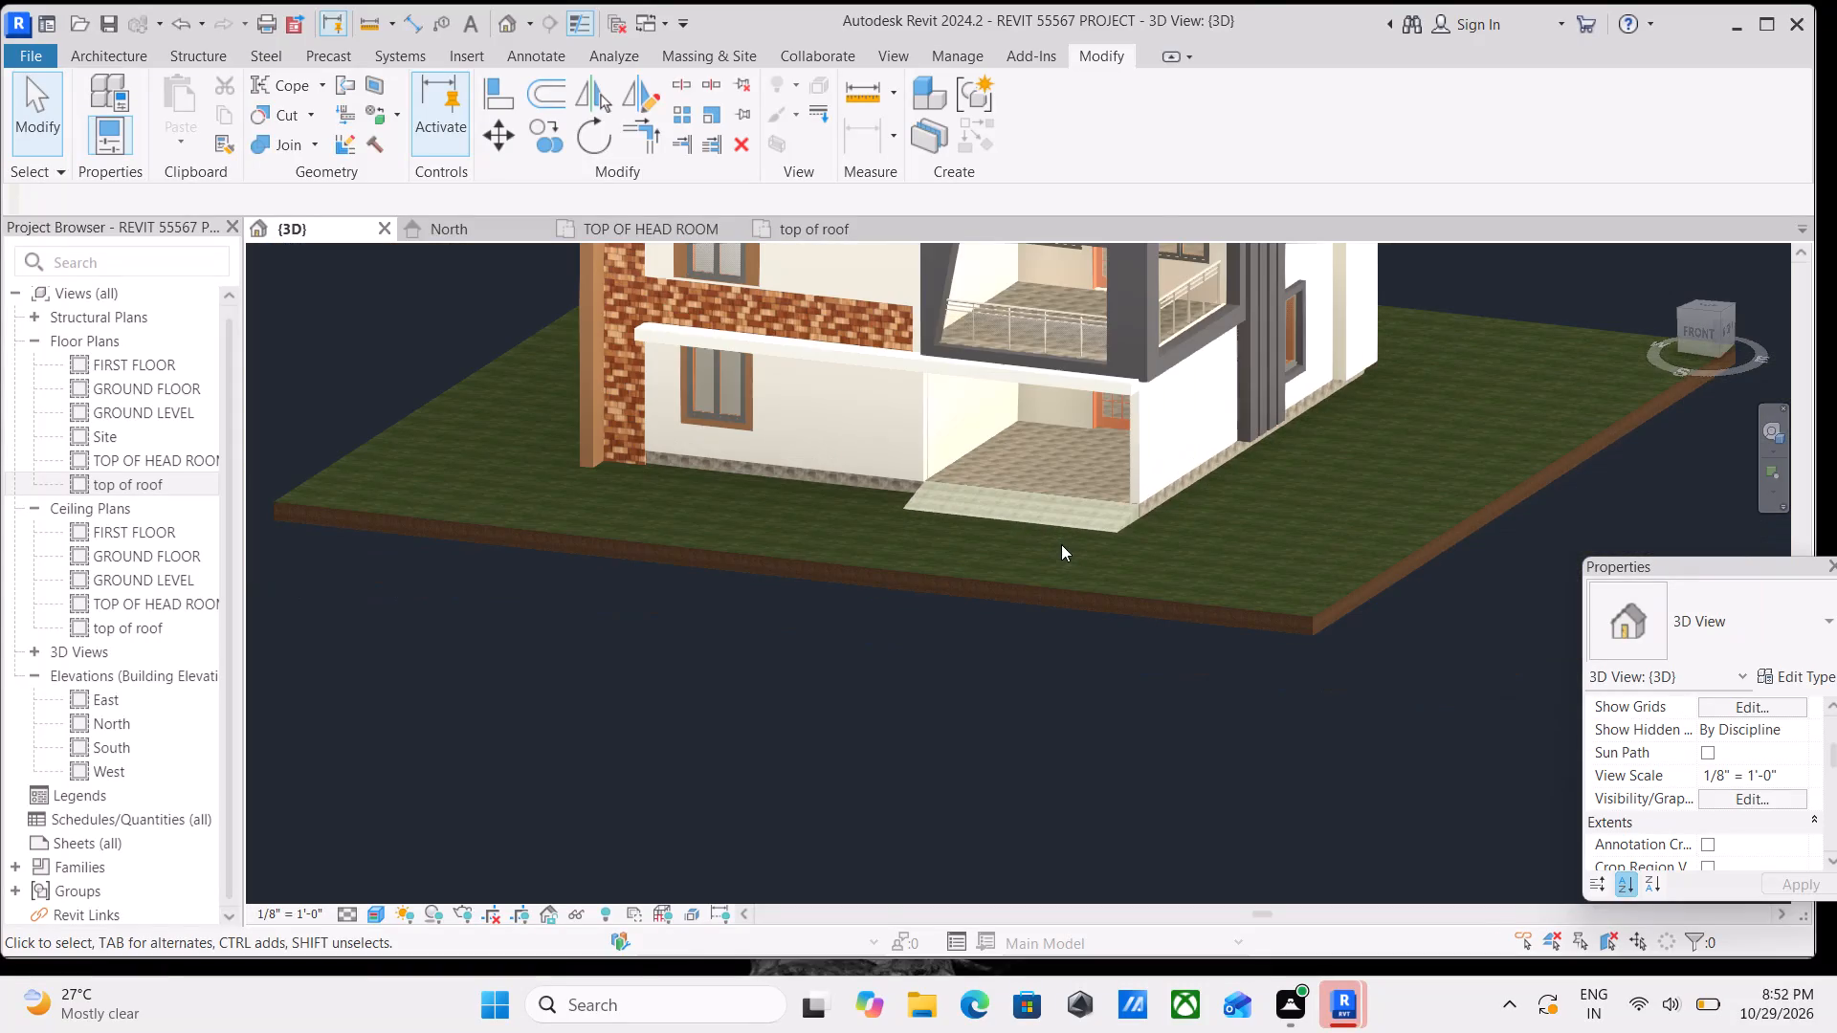
Examine the finished concrete ramp along the open porch and the surrounding front facade from several angles.
middle_click_drag(1057, 549, 1293, 699, "shift")
scroll(1301, 686, "down", 1)
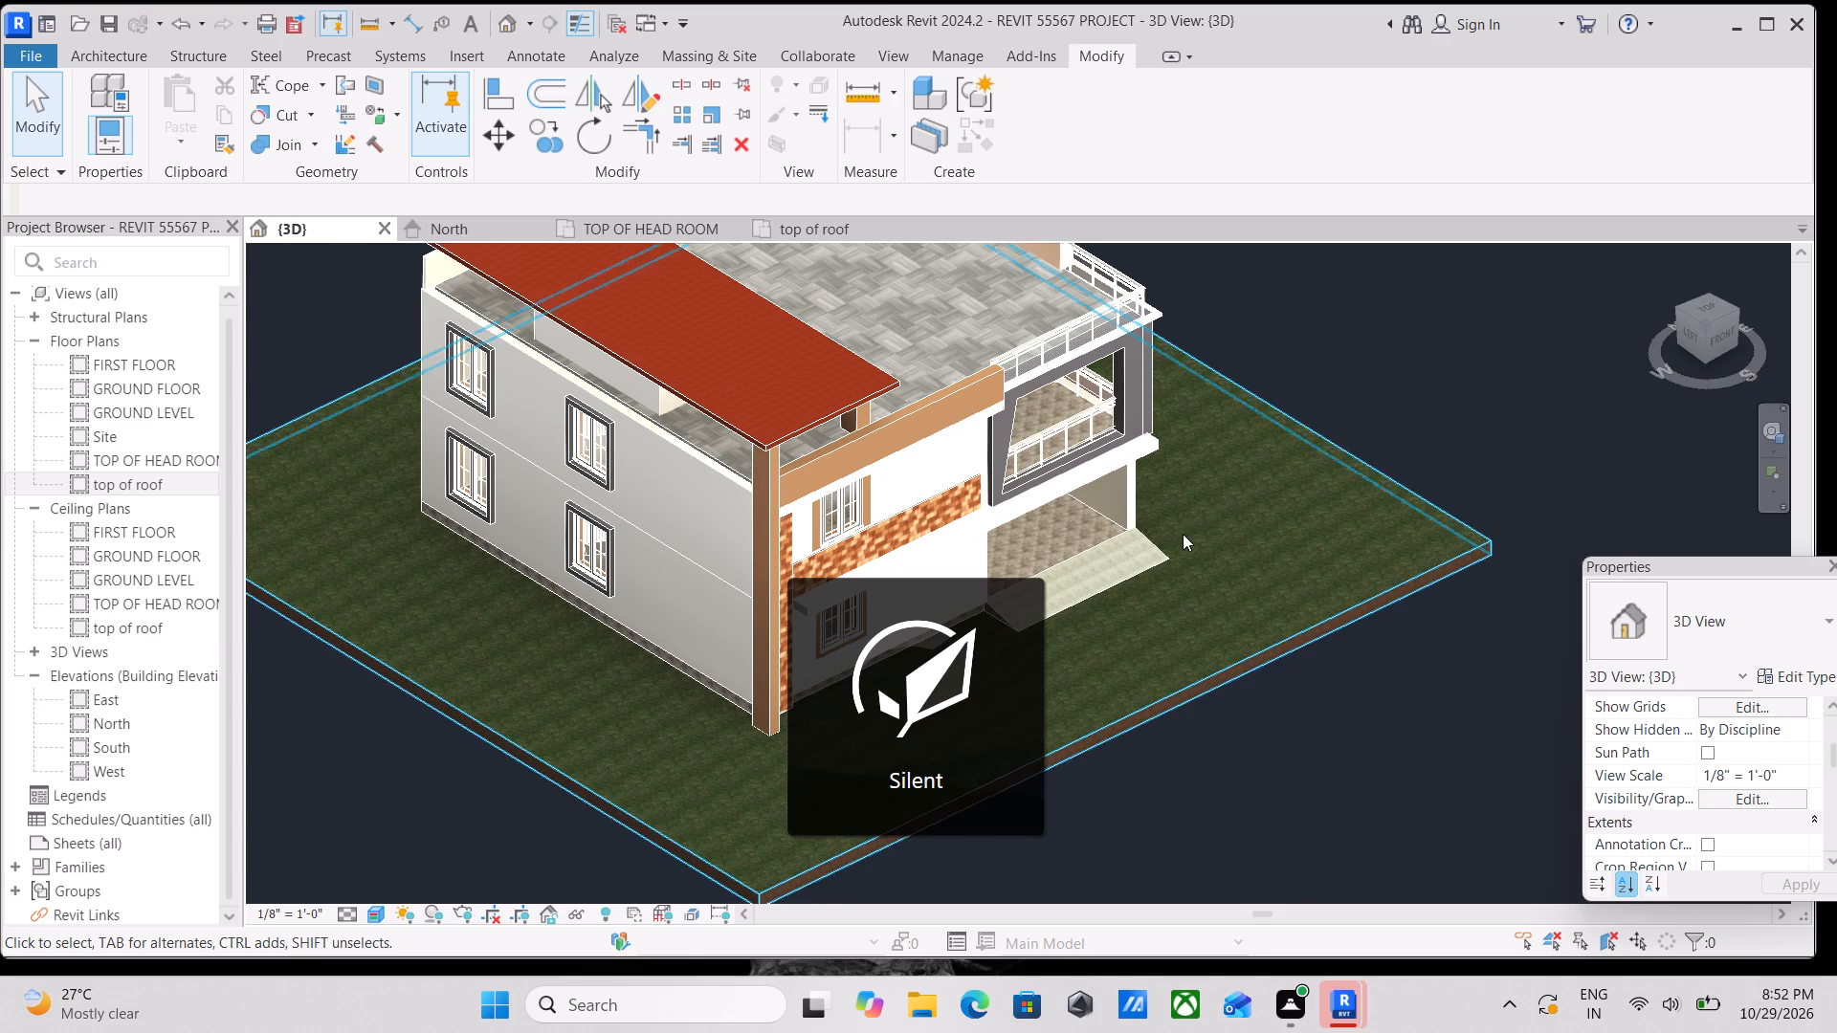
scroll(1052, 499, "down", 1)
key("Escape")
scroll(882, 656, "up", 3)
scroll(1014, 533, "up", 2)
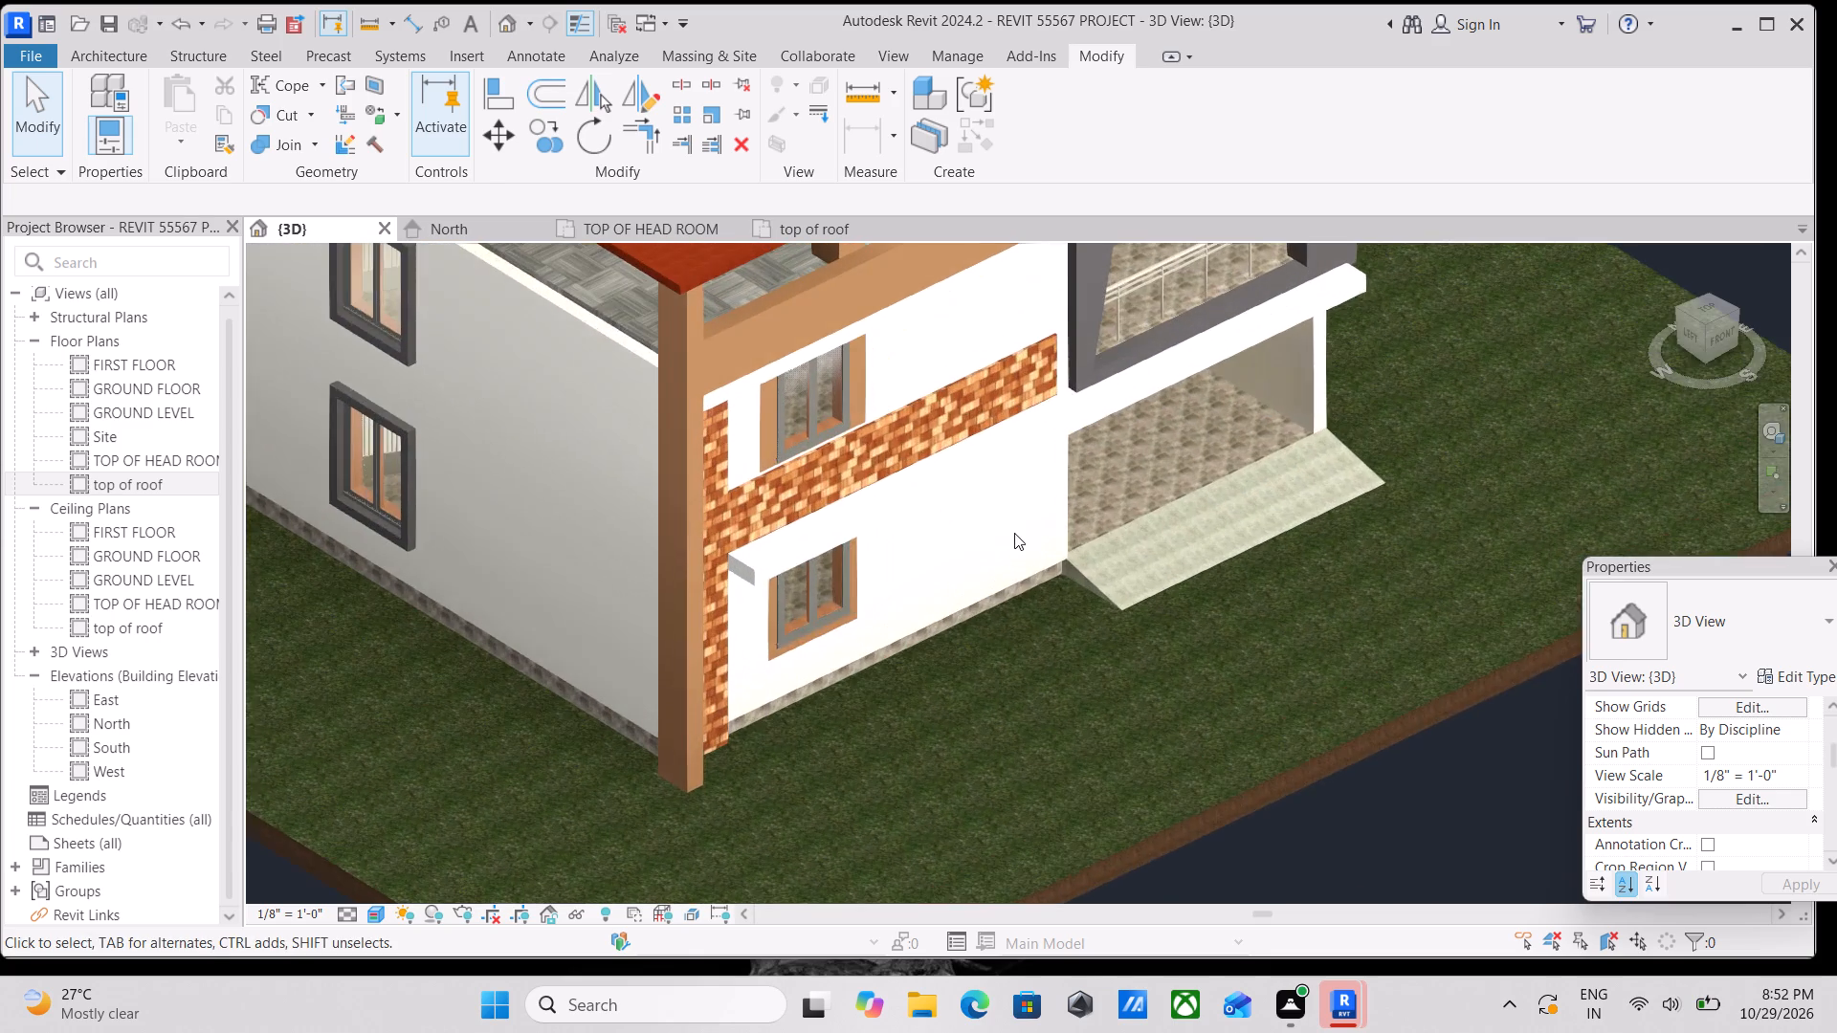
scroll(1109, 492, "down", 2)
middle_click_drag(1118, 501, 1033, 586)
middle_click_drag(1118, 648, 1093, 647, "shift")
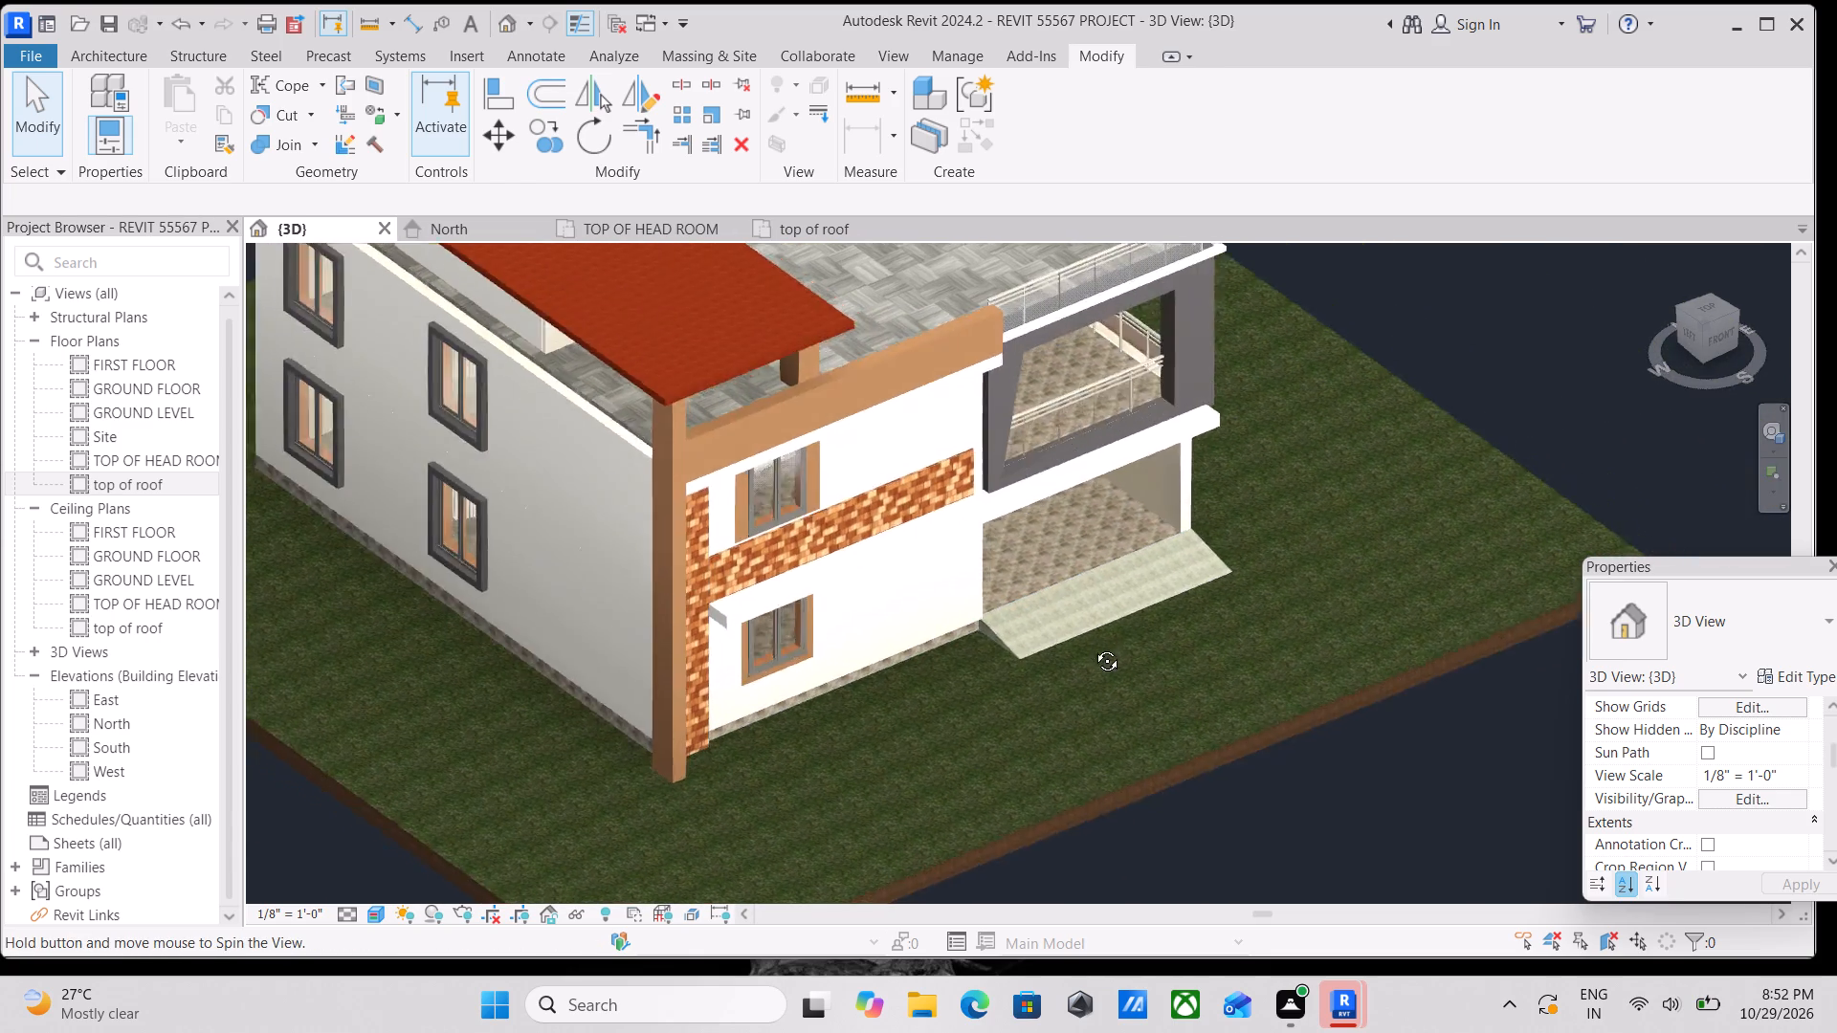
middle_click_drag(1093, 647, 850, 570, "shift")
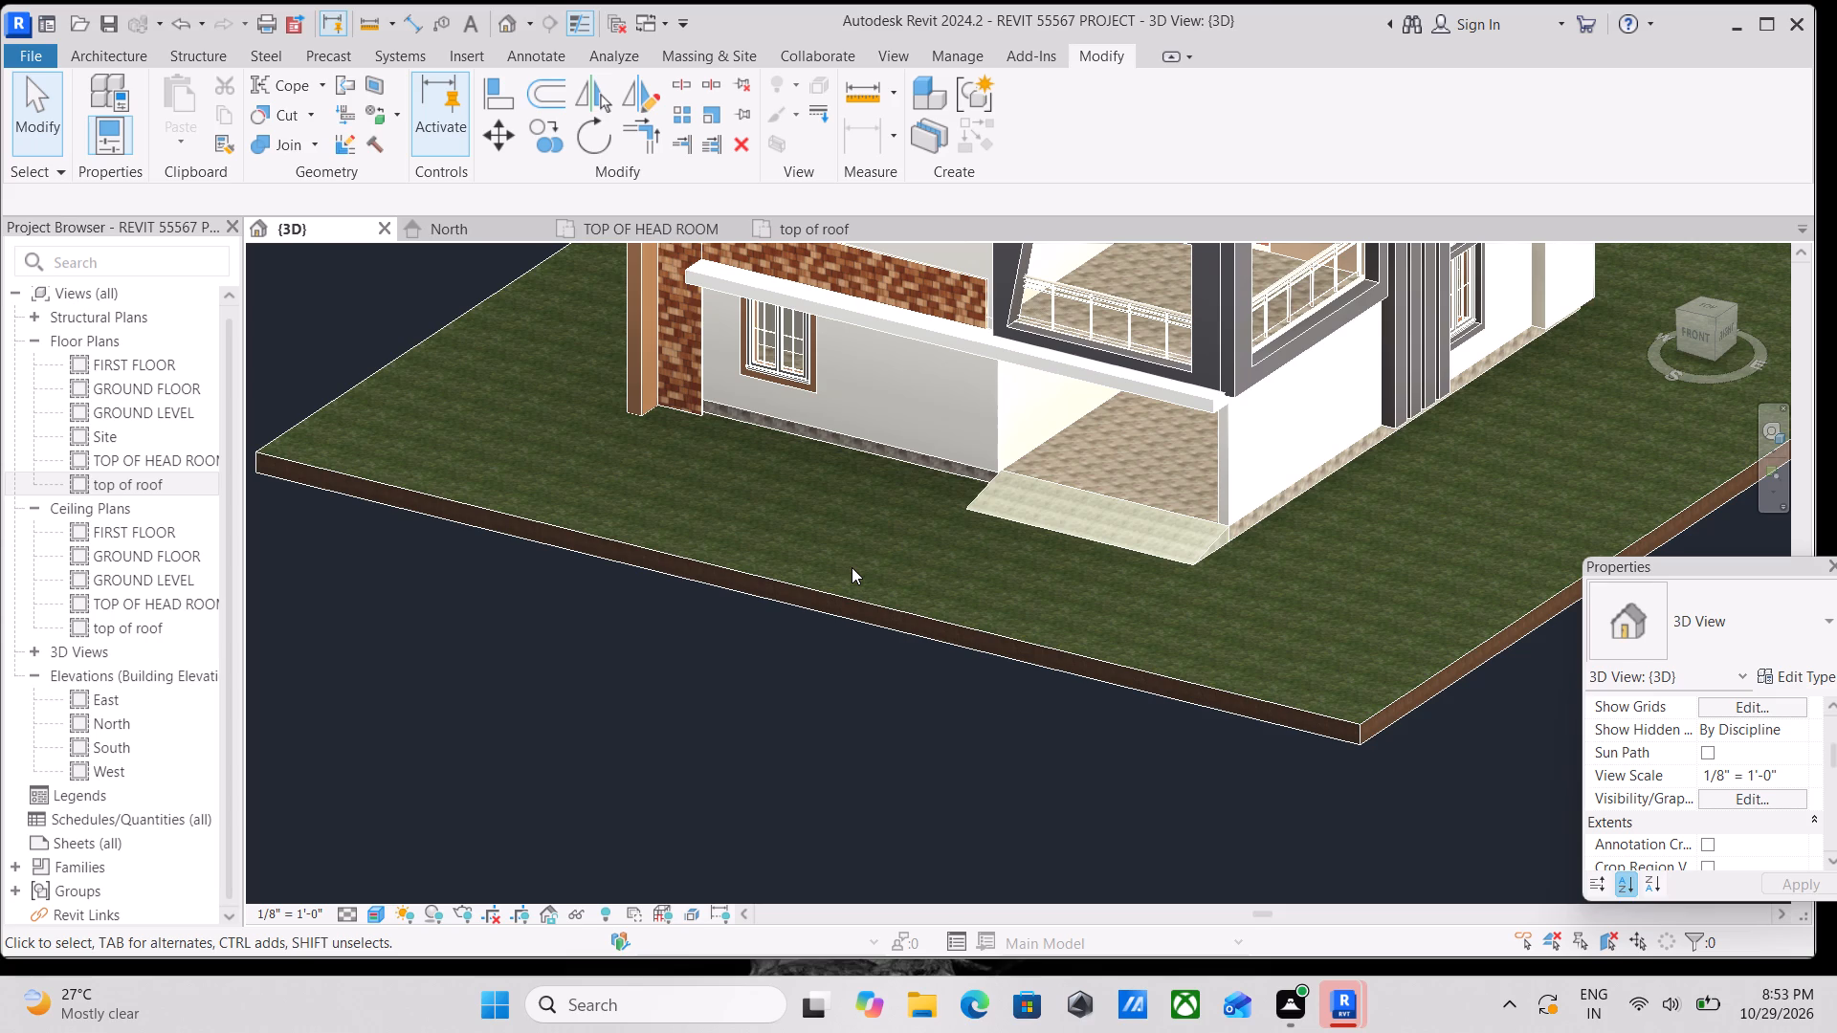
scroll(1592, 471, "down", 3)
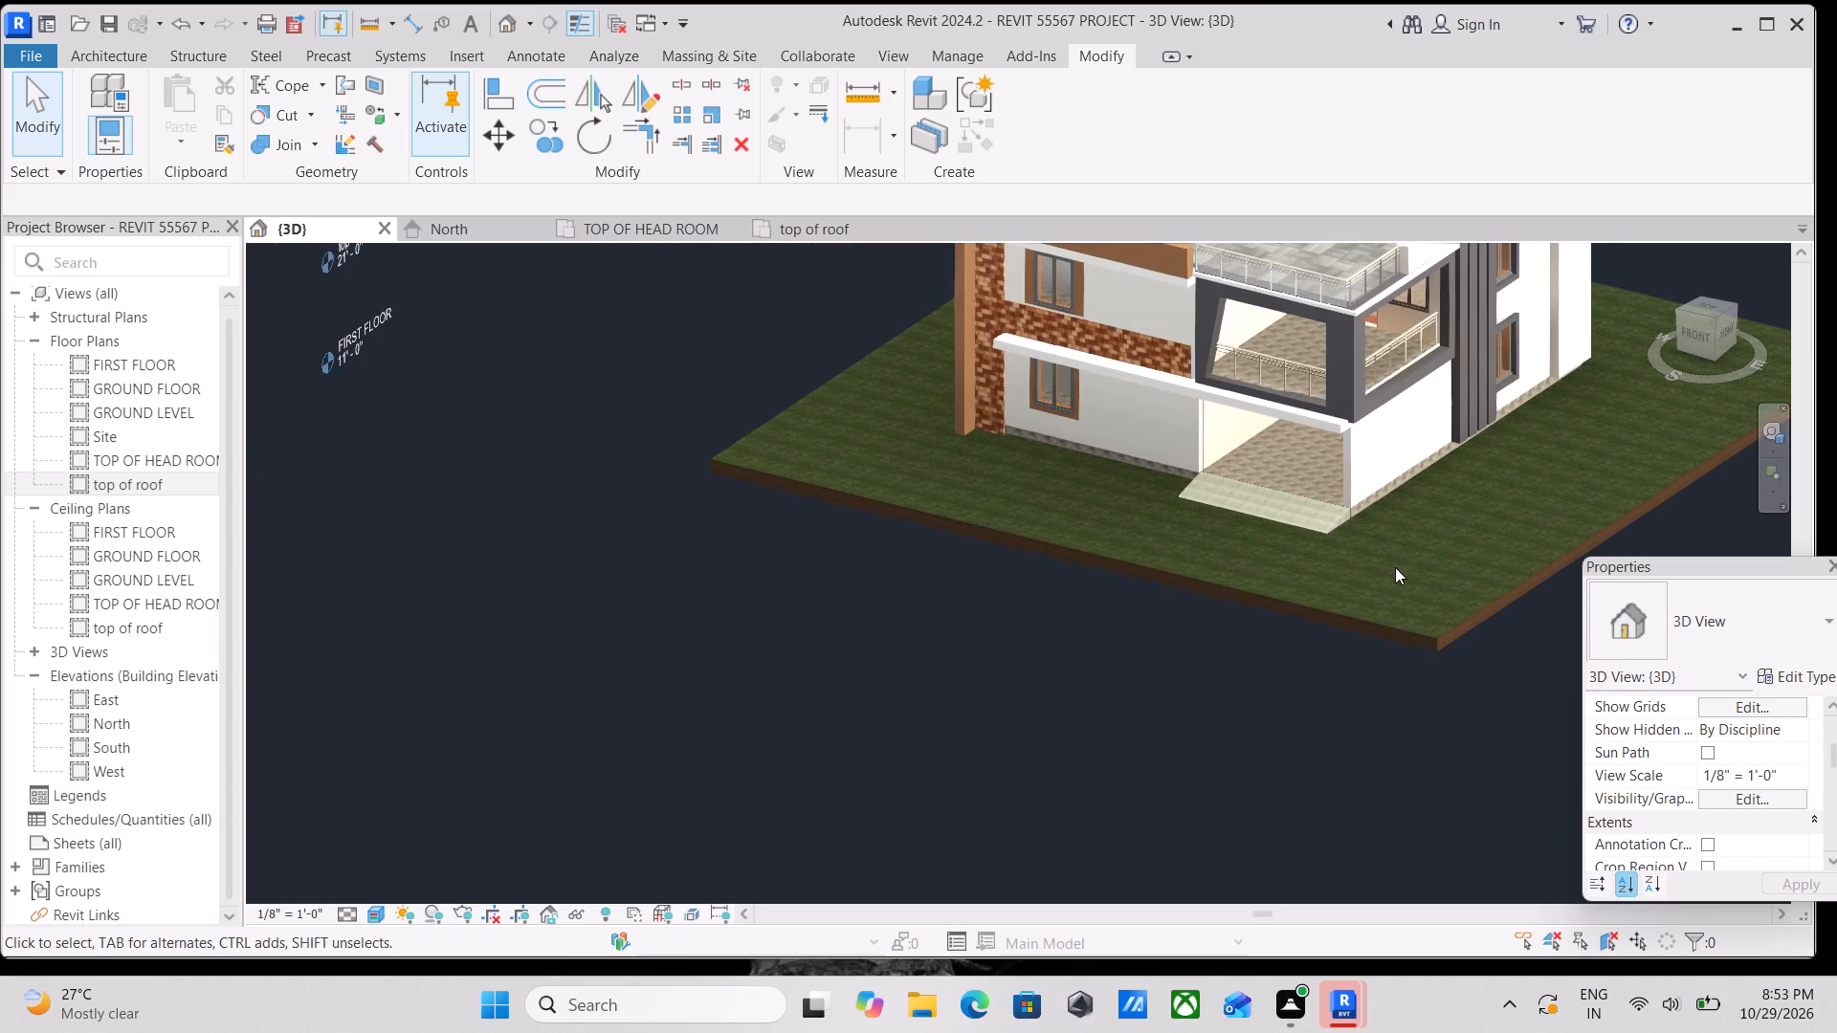
middle_click_drag(1372, 574, 1331, 603)
scroll(1372, 574, "down", 1)
scroll(1279, 605, "up", 1)
middle_click_drag(1247, 597, 1399, 546, "shift")
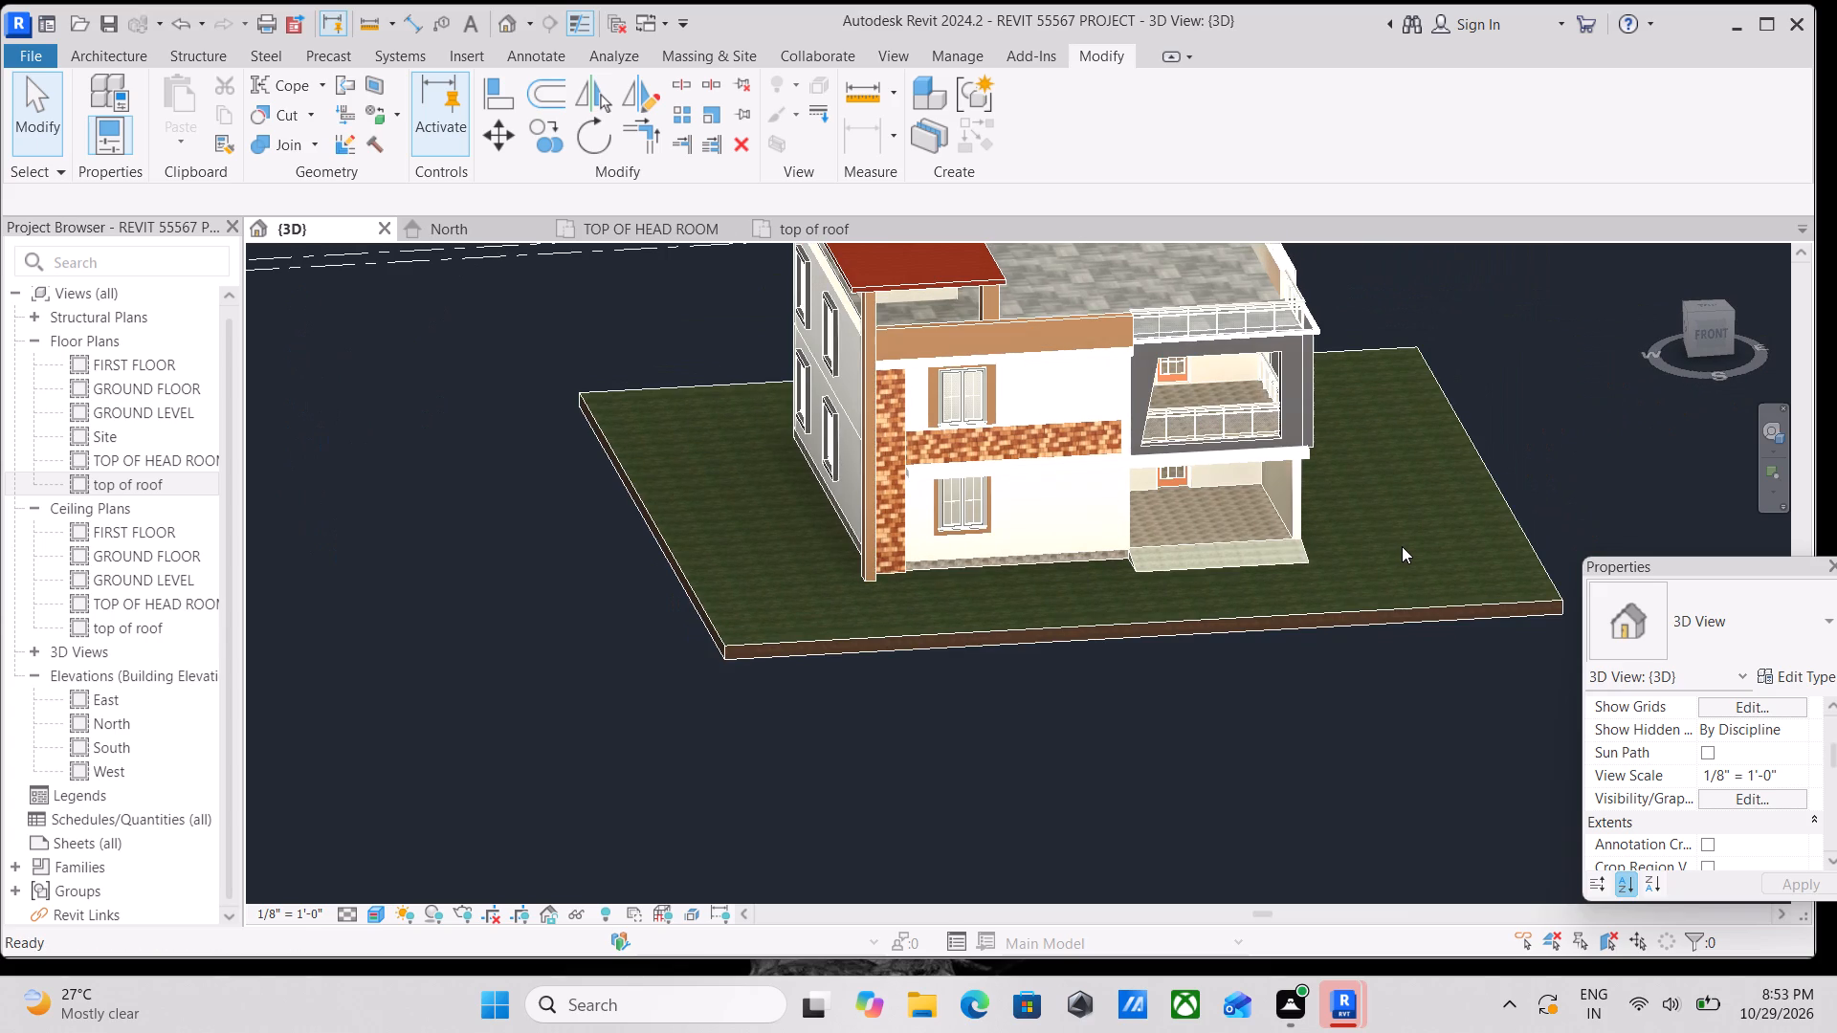
Inspect the brown parapet band above the upper front window, its corner column, the red roof canopy and the adjoining terrace railing.
scroll(1242, 445, "up", 3)
middle_click_drag(1227, 436, 1250, 610)
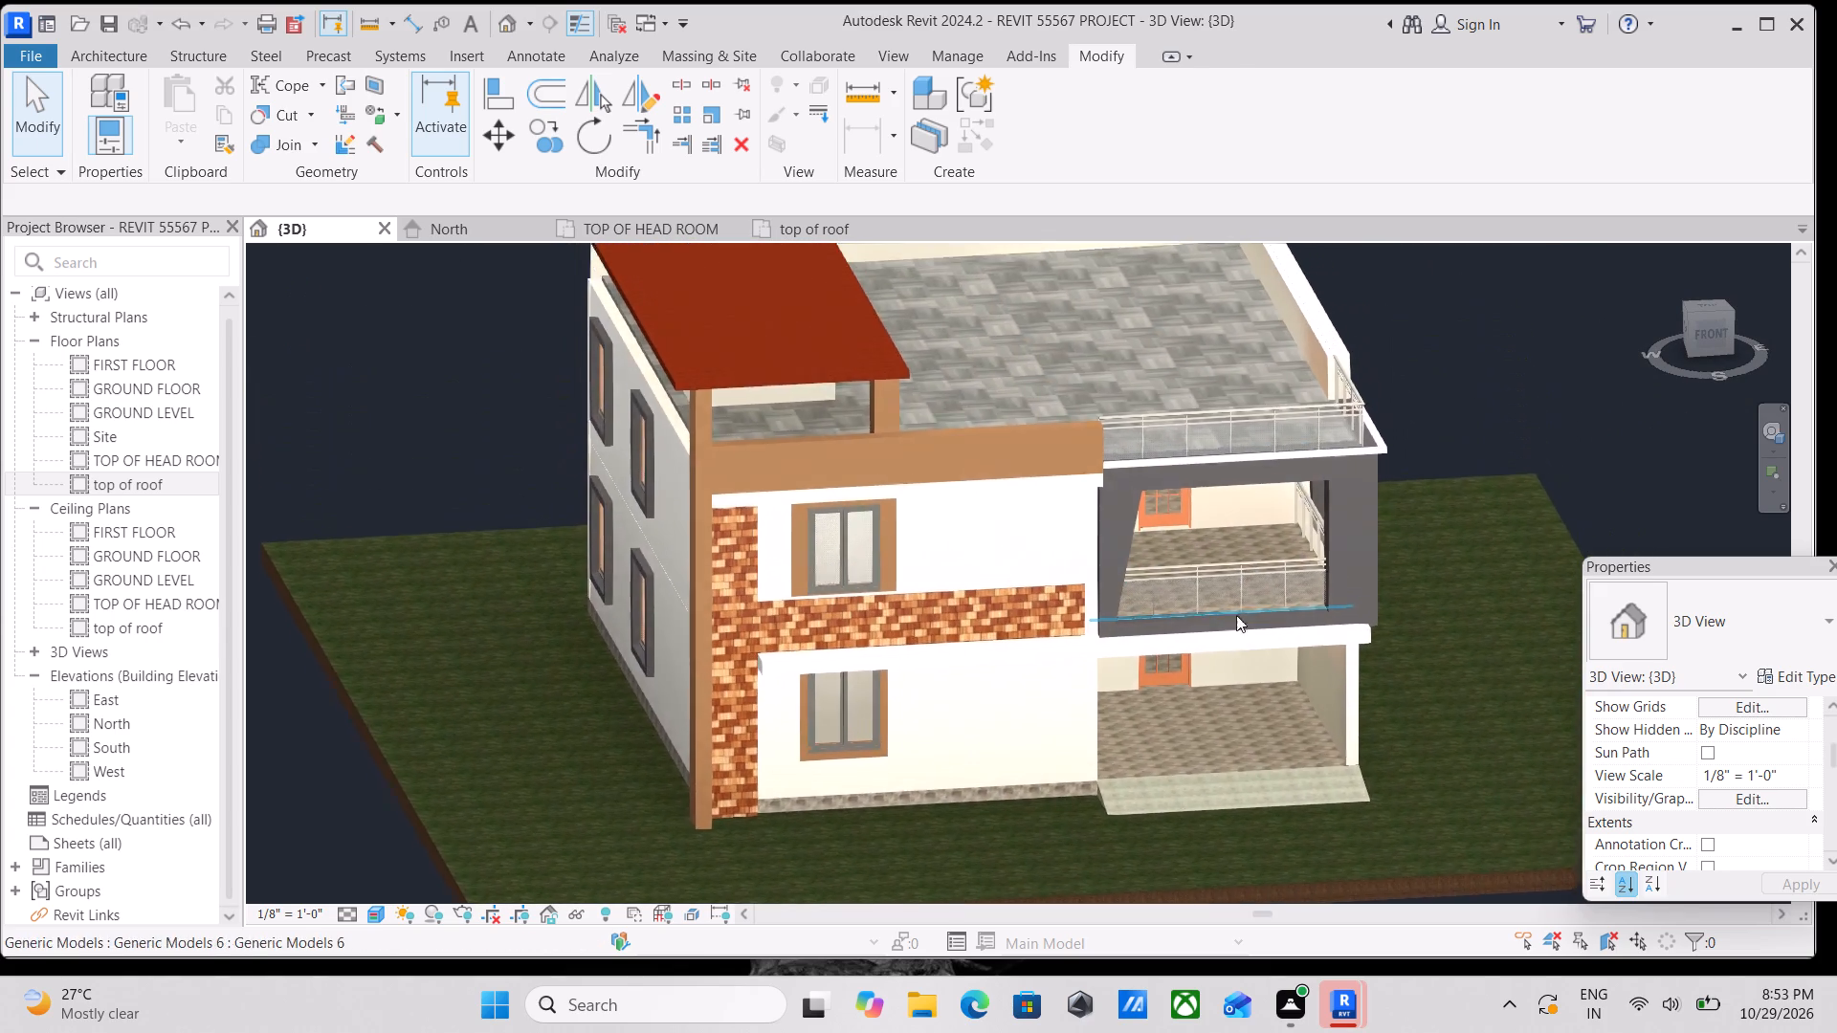
scroll(935, 461, "up", 4)
middle_click_drag(935, 460, 962, 521)
scroll(924, 528, "up", 4)
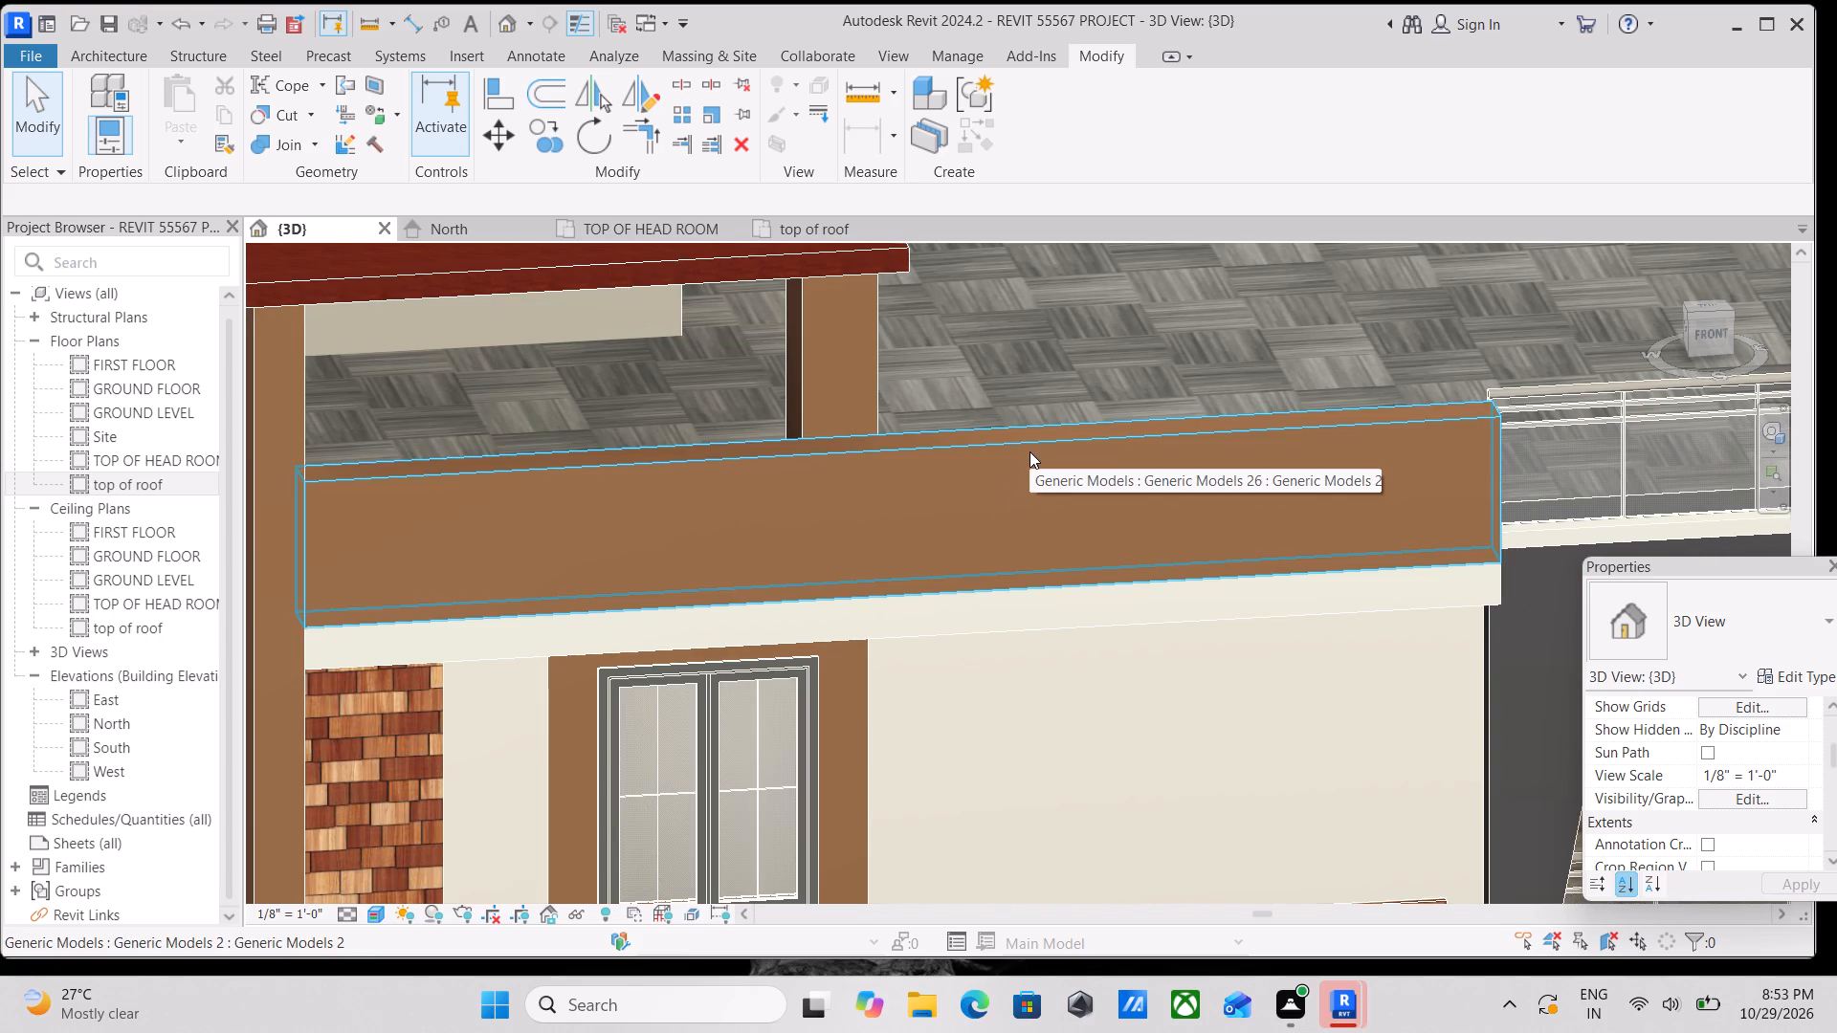
scroll(1030, 457, "down", 2)
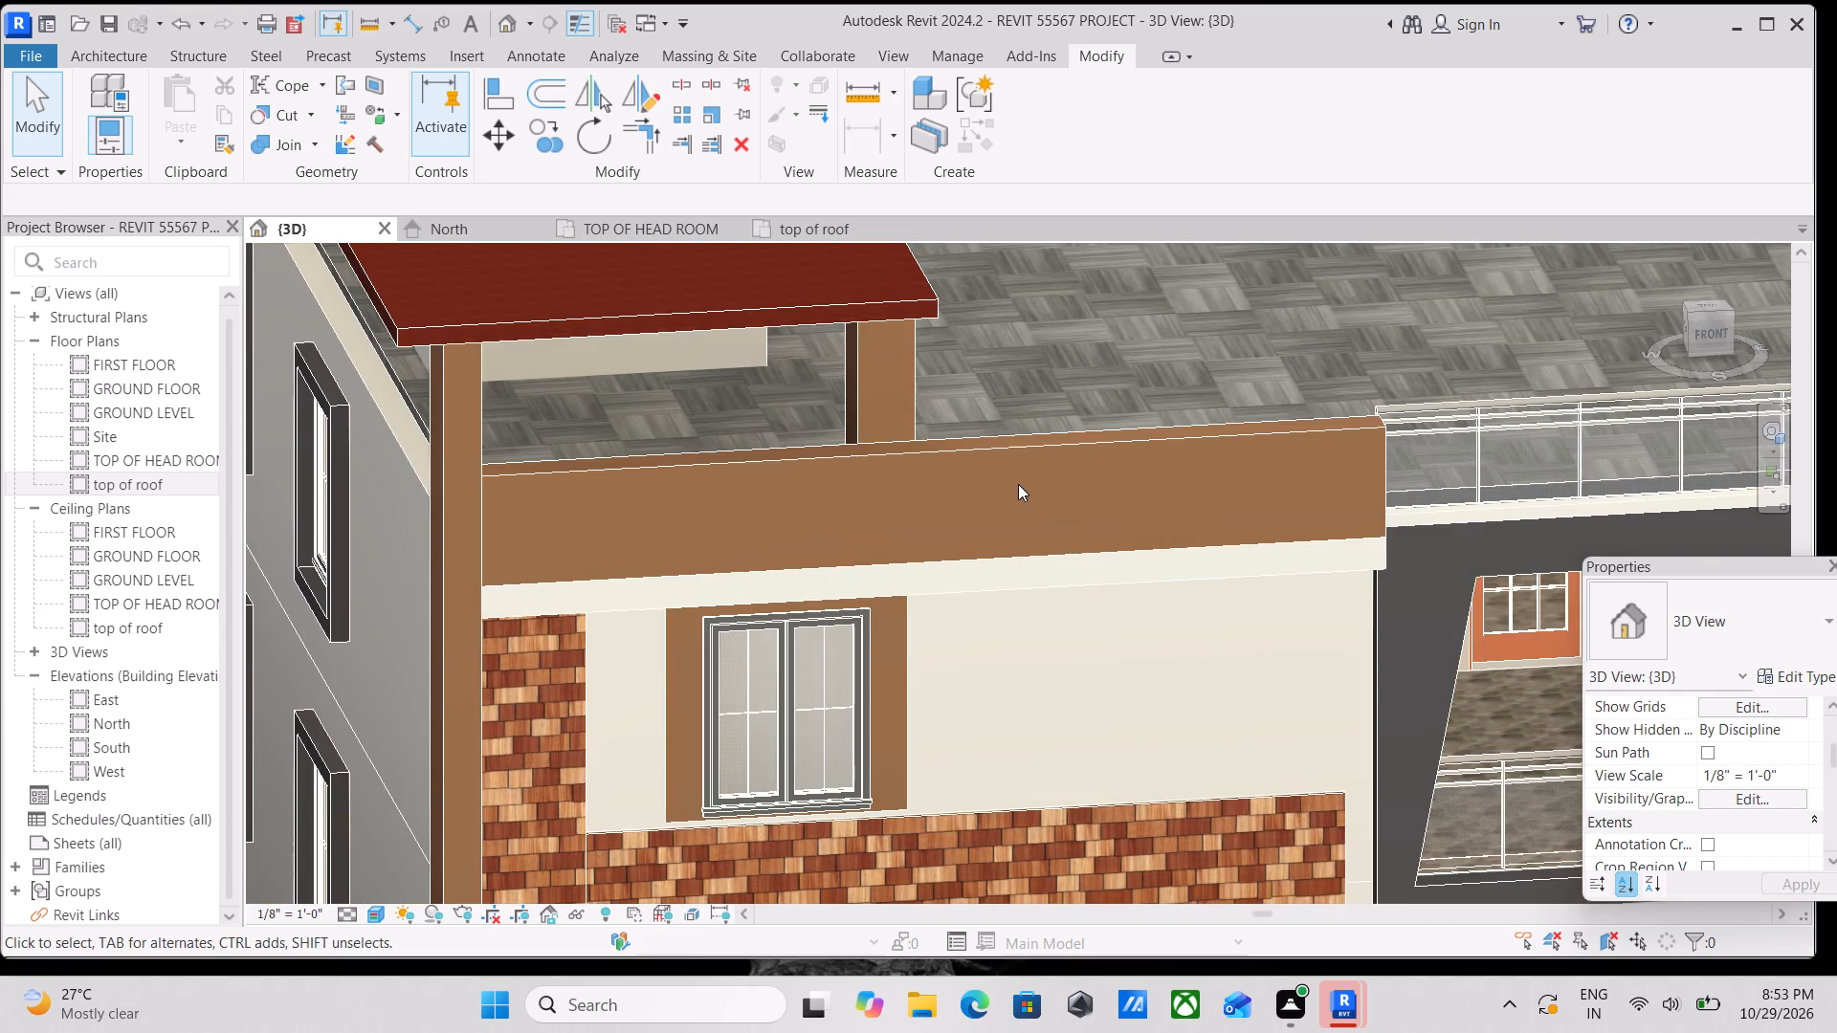
middle_click_drag(1018, 484, 800, 527, "shift")
middle_click_drag(1048, 466, 851, 824)
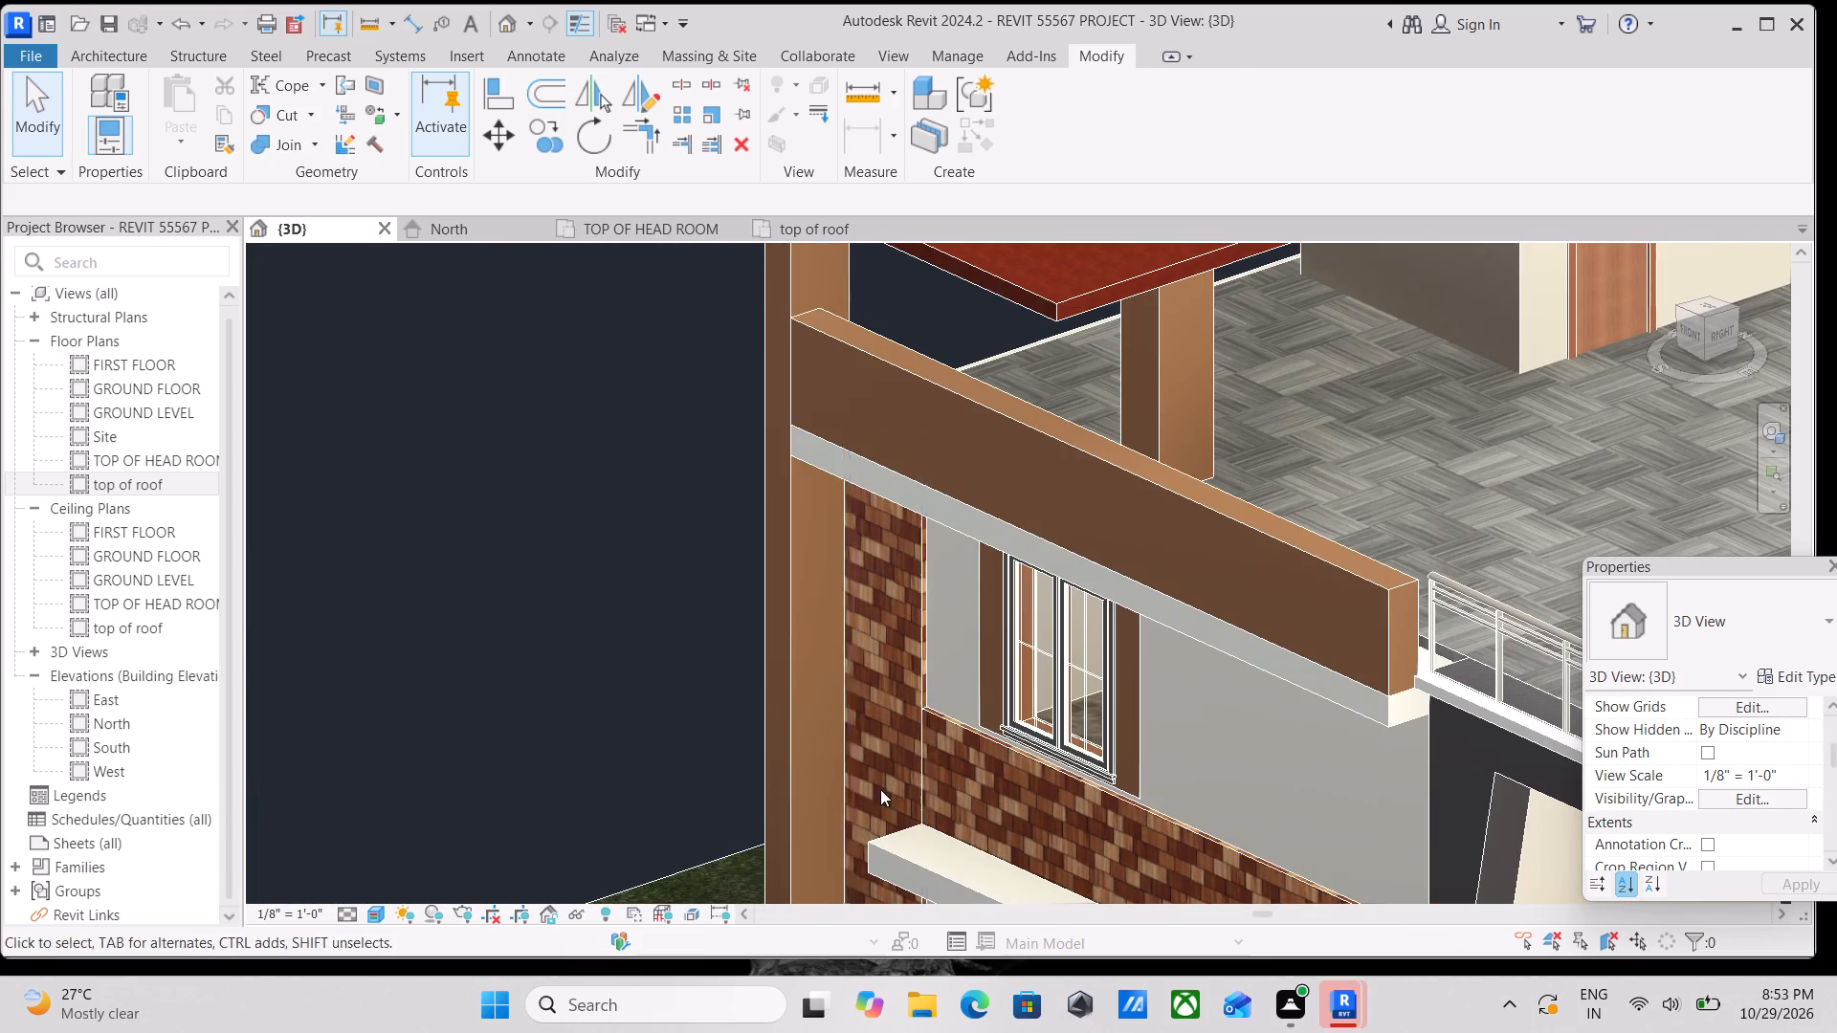
middle_click_drag(1066, 594, 1024, 596, "shift")
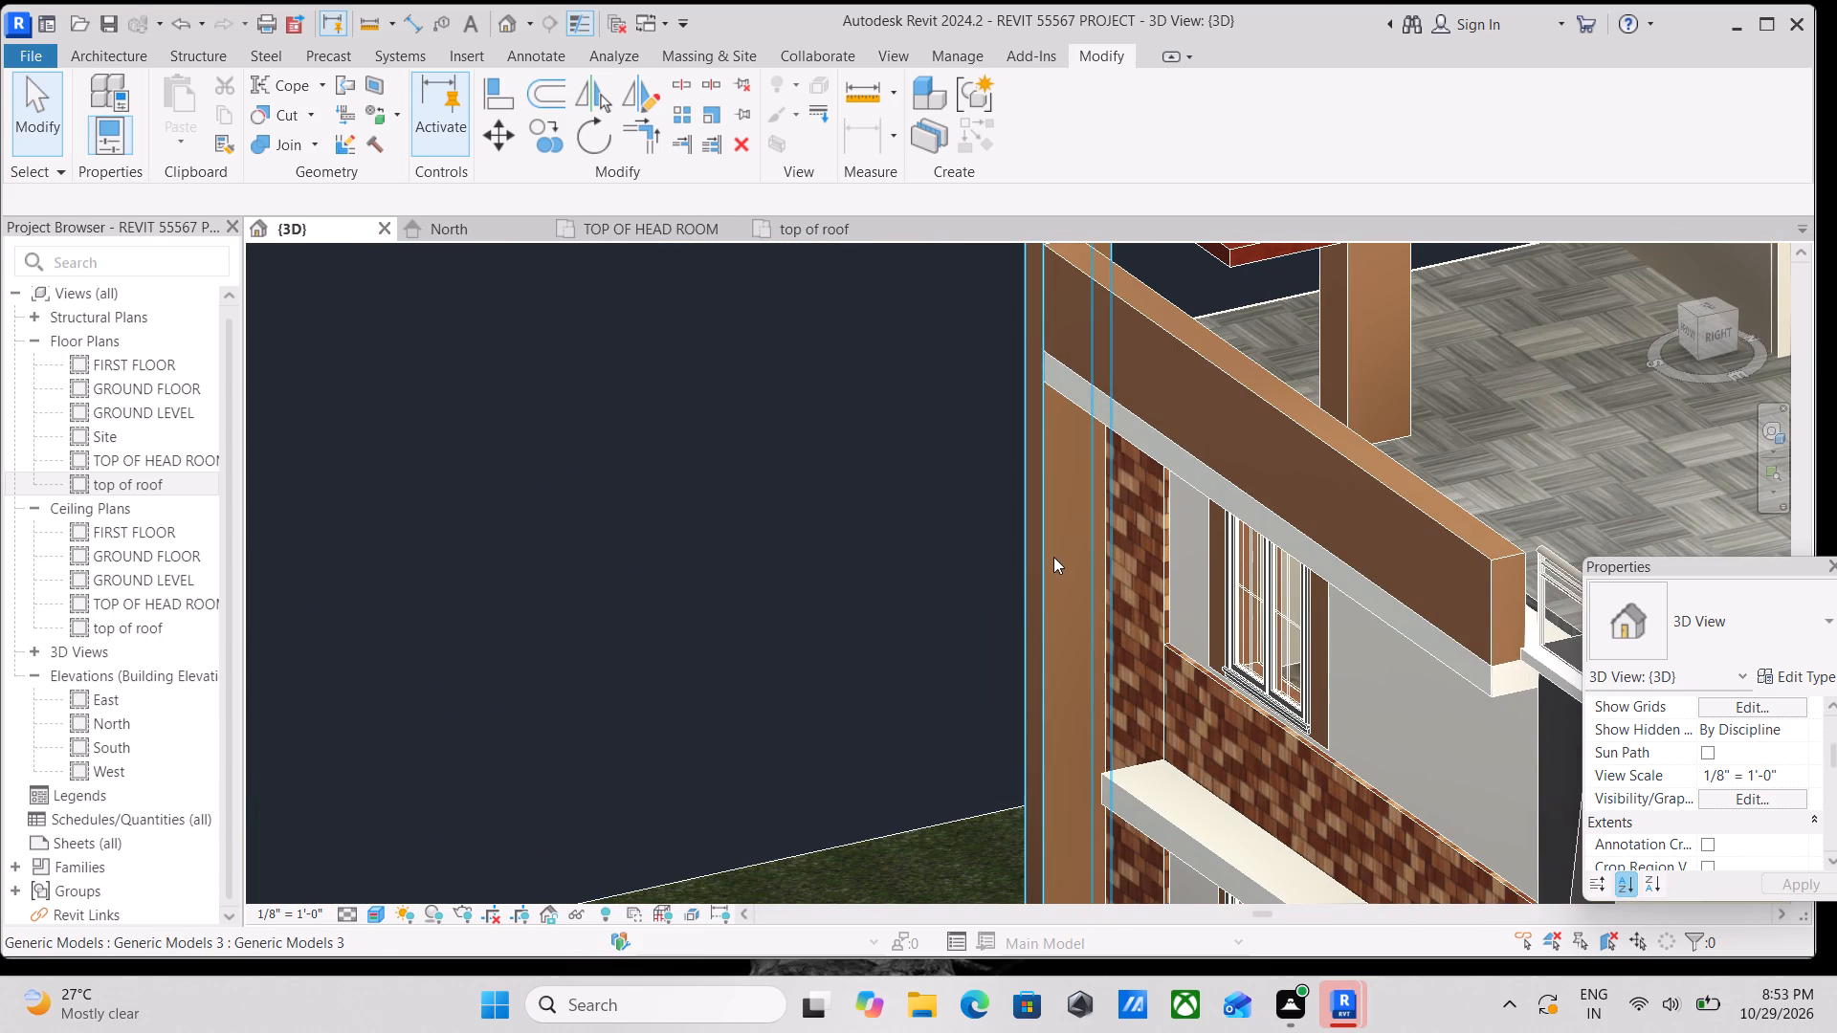
middle_click_drag(1053, 556, 1199, 596, "shift")
middle_click_drag(878, 635, 1002, 542)
scroll(913, 585, "down", 1)
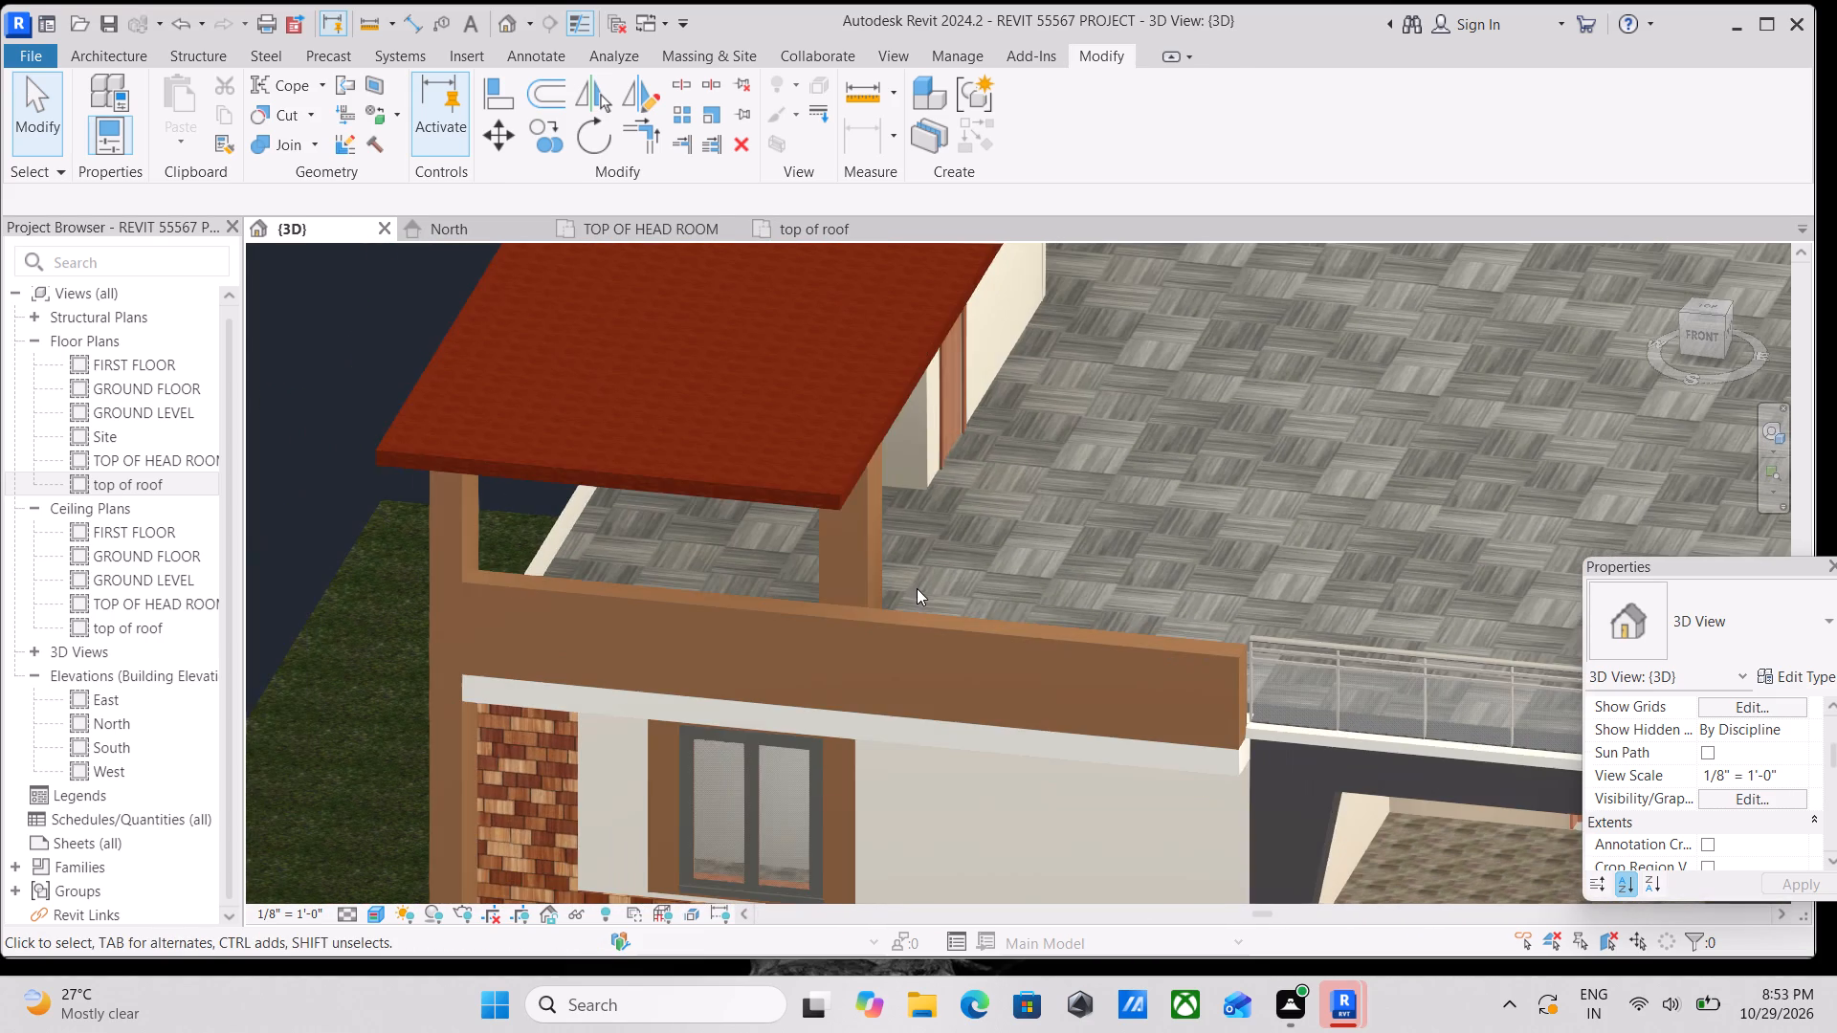
middle_click_drag(941, 602, 870, 567, "shift")
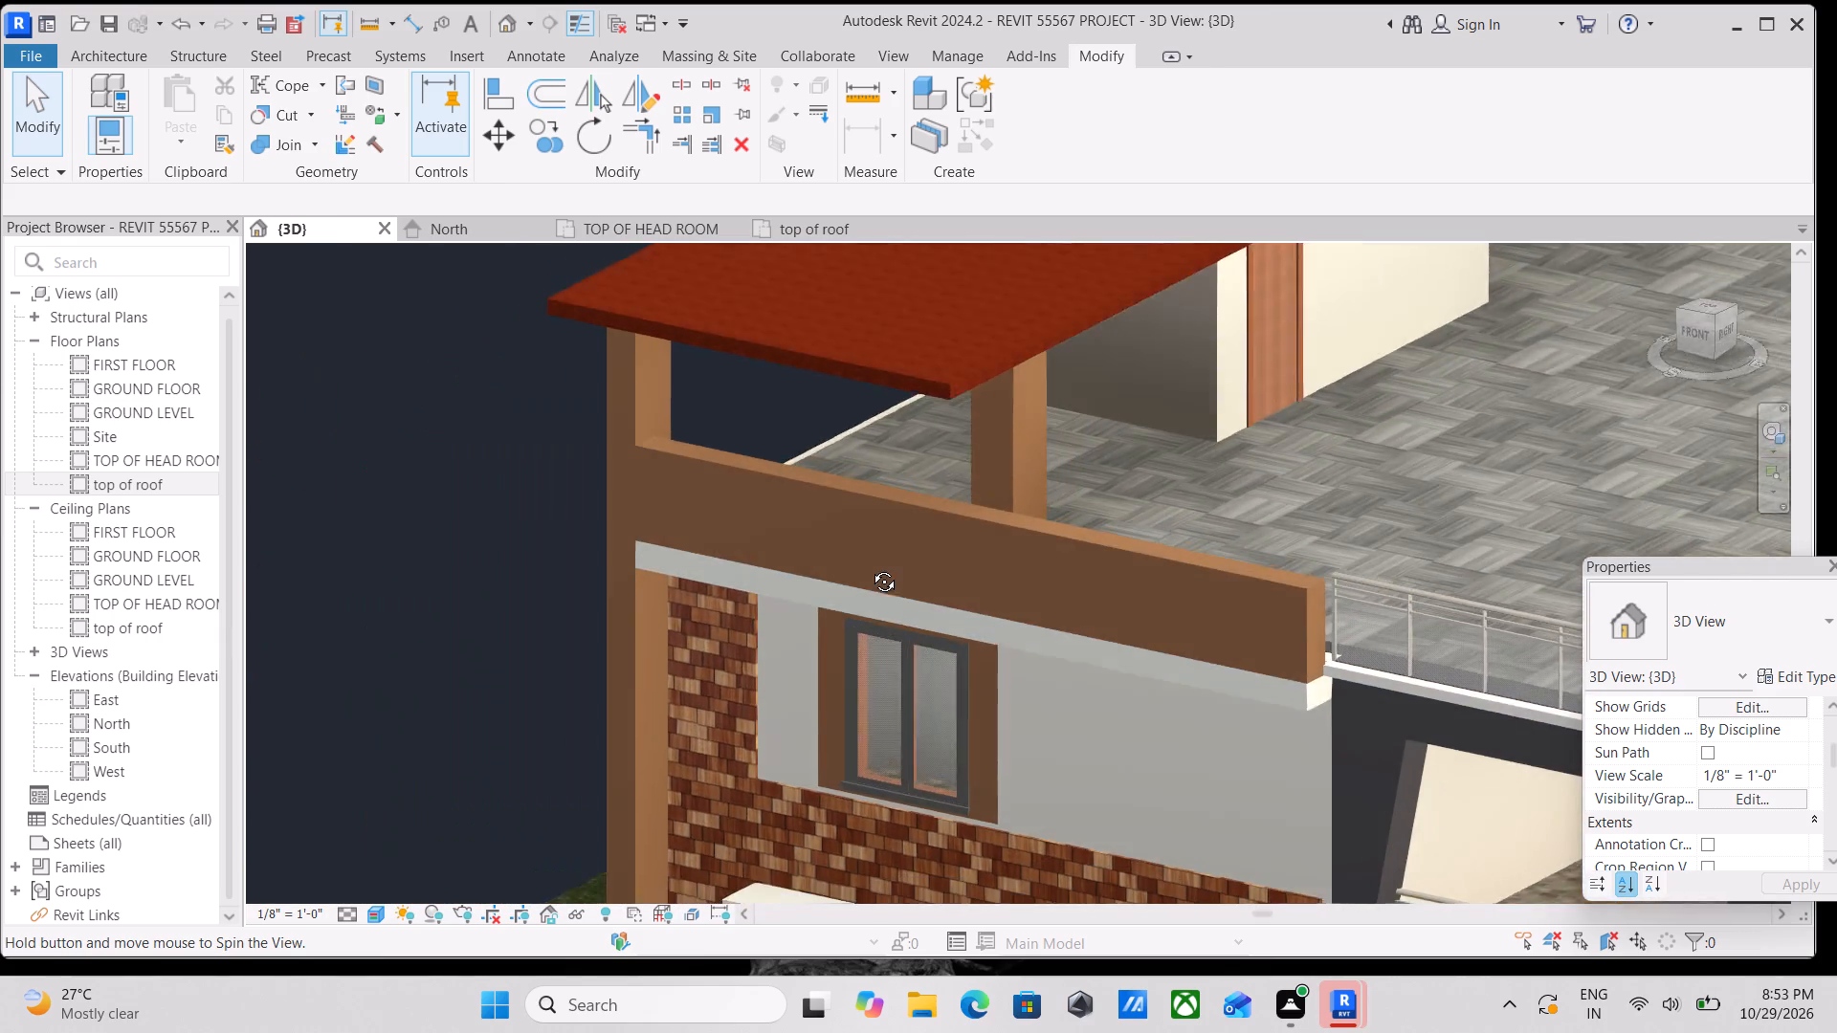
middle_click_drag(870, 567, 832, 549, "shift")
scroll(895, 544, "down", 1)
middle_click_drag(895, 544, 1009, 429, "shift")
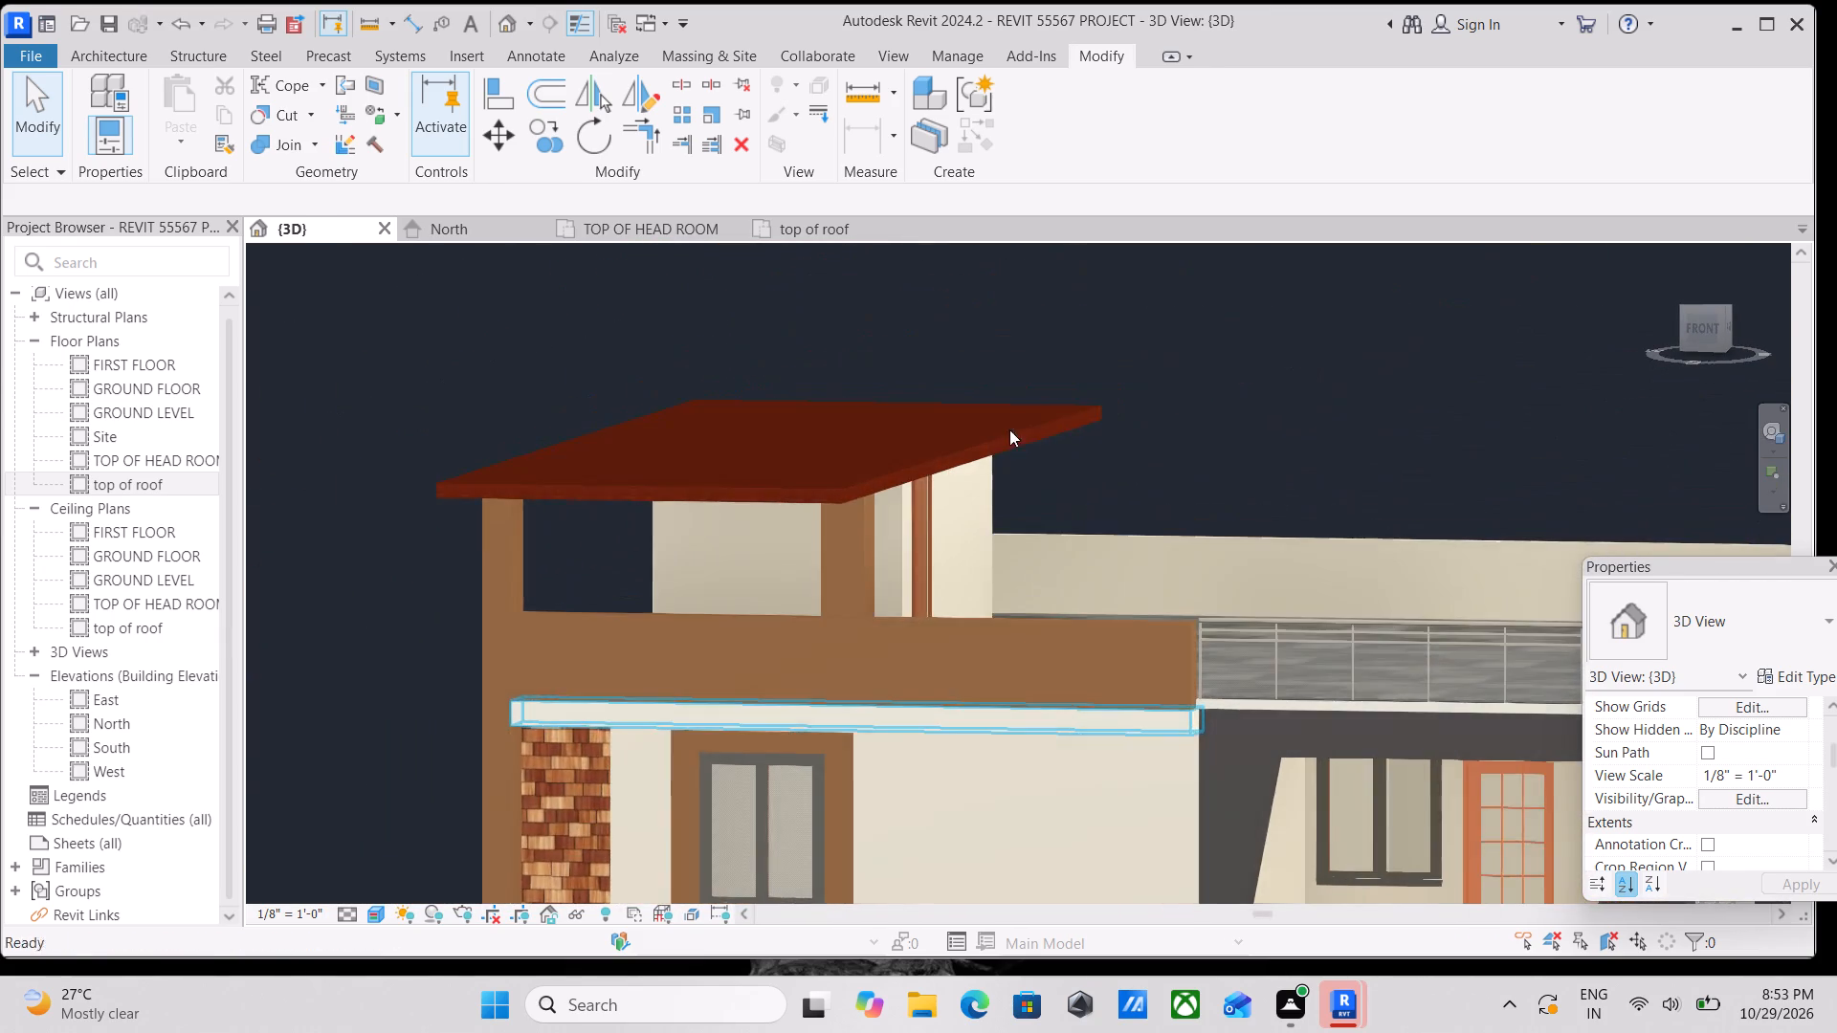
scroll(912, 613, "down", 1)
middle_click_drag(912, 613, 944, 493, "shift")
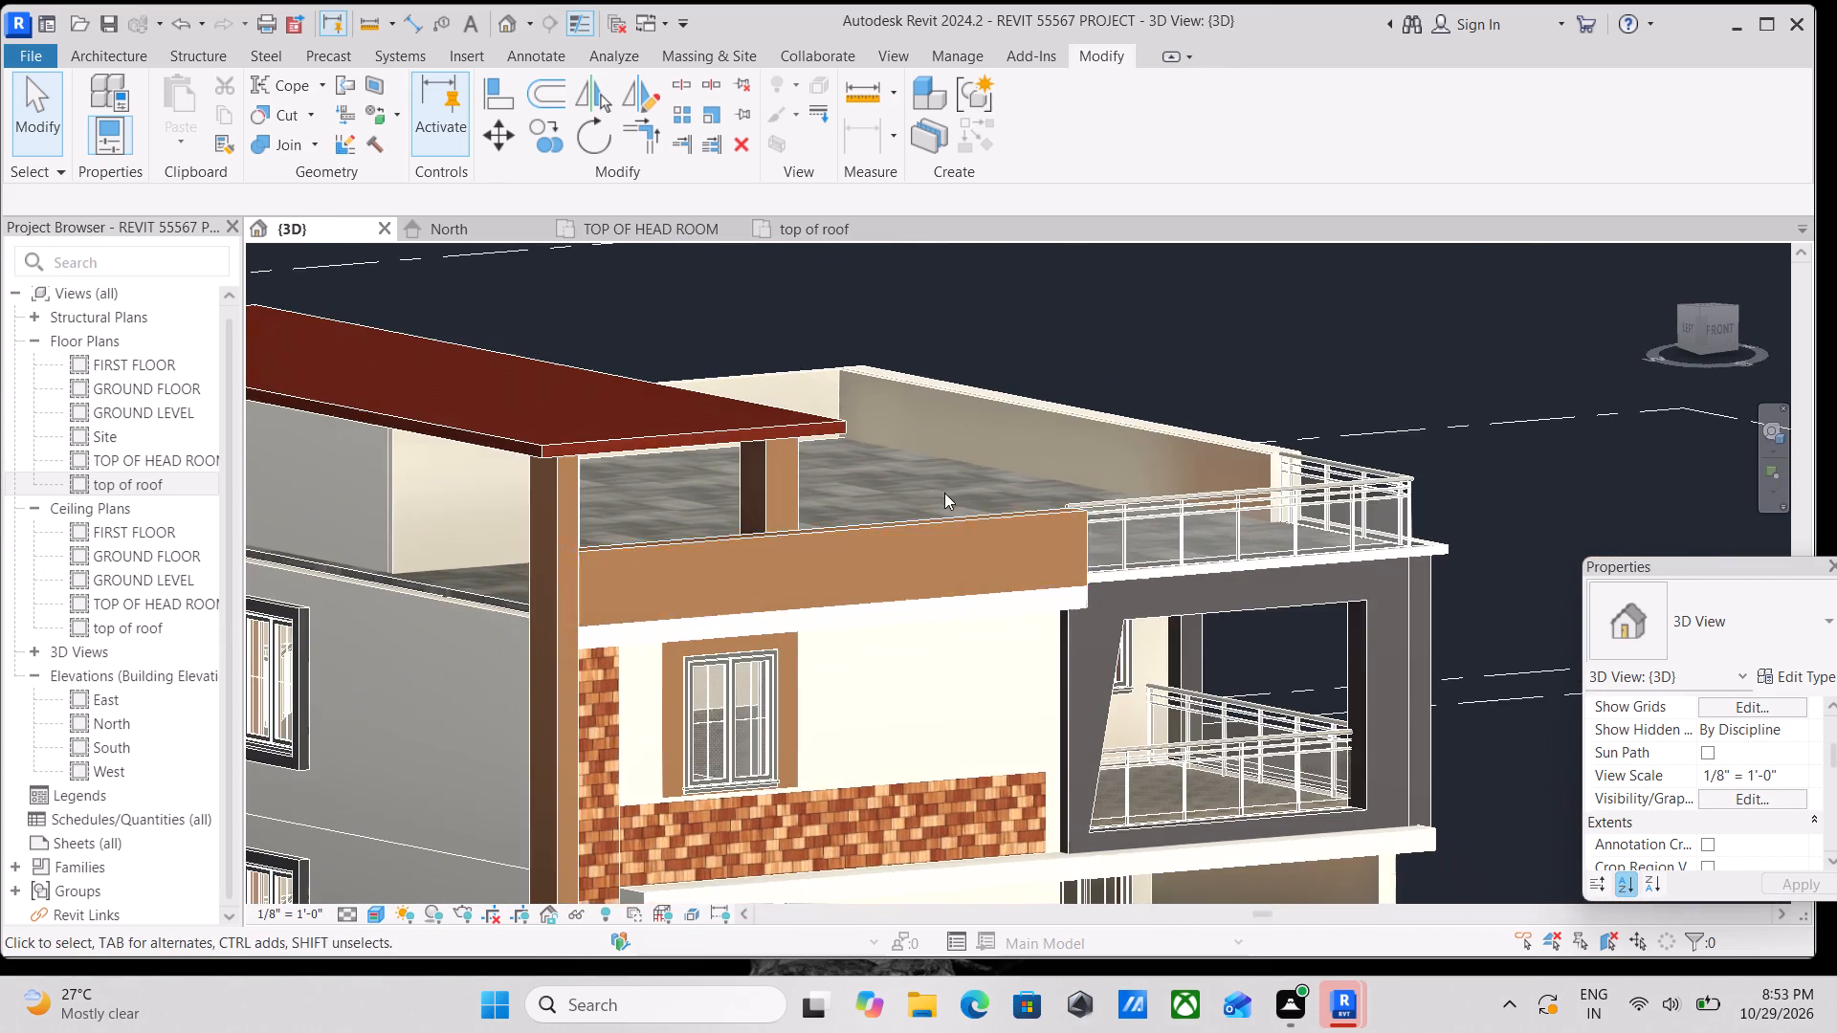
scroll(1056, 714, "up", 2)
scroll(1009, 647, "down", 1)
middle_click_drag(994, 627, 945, 567)
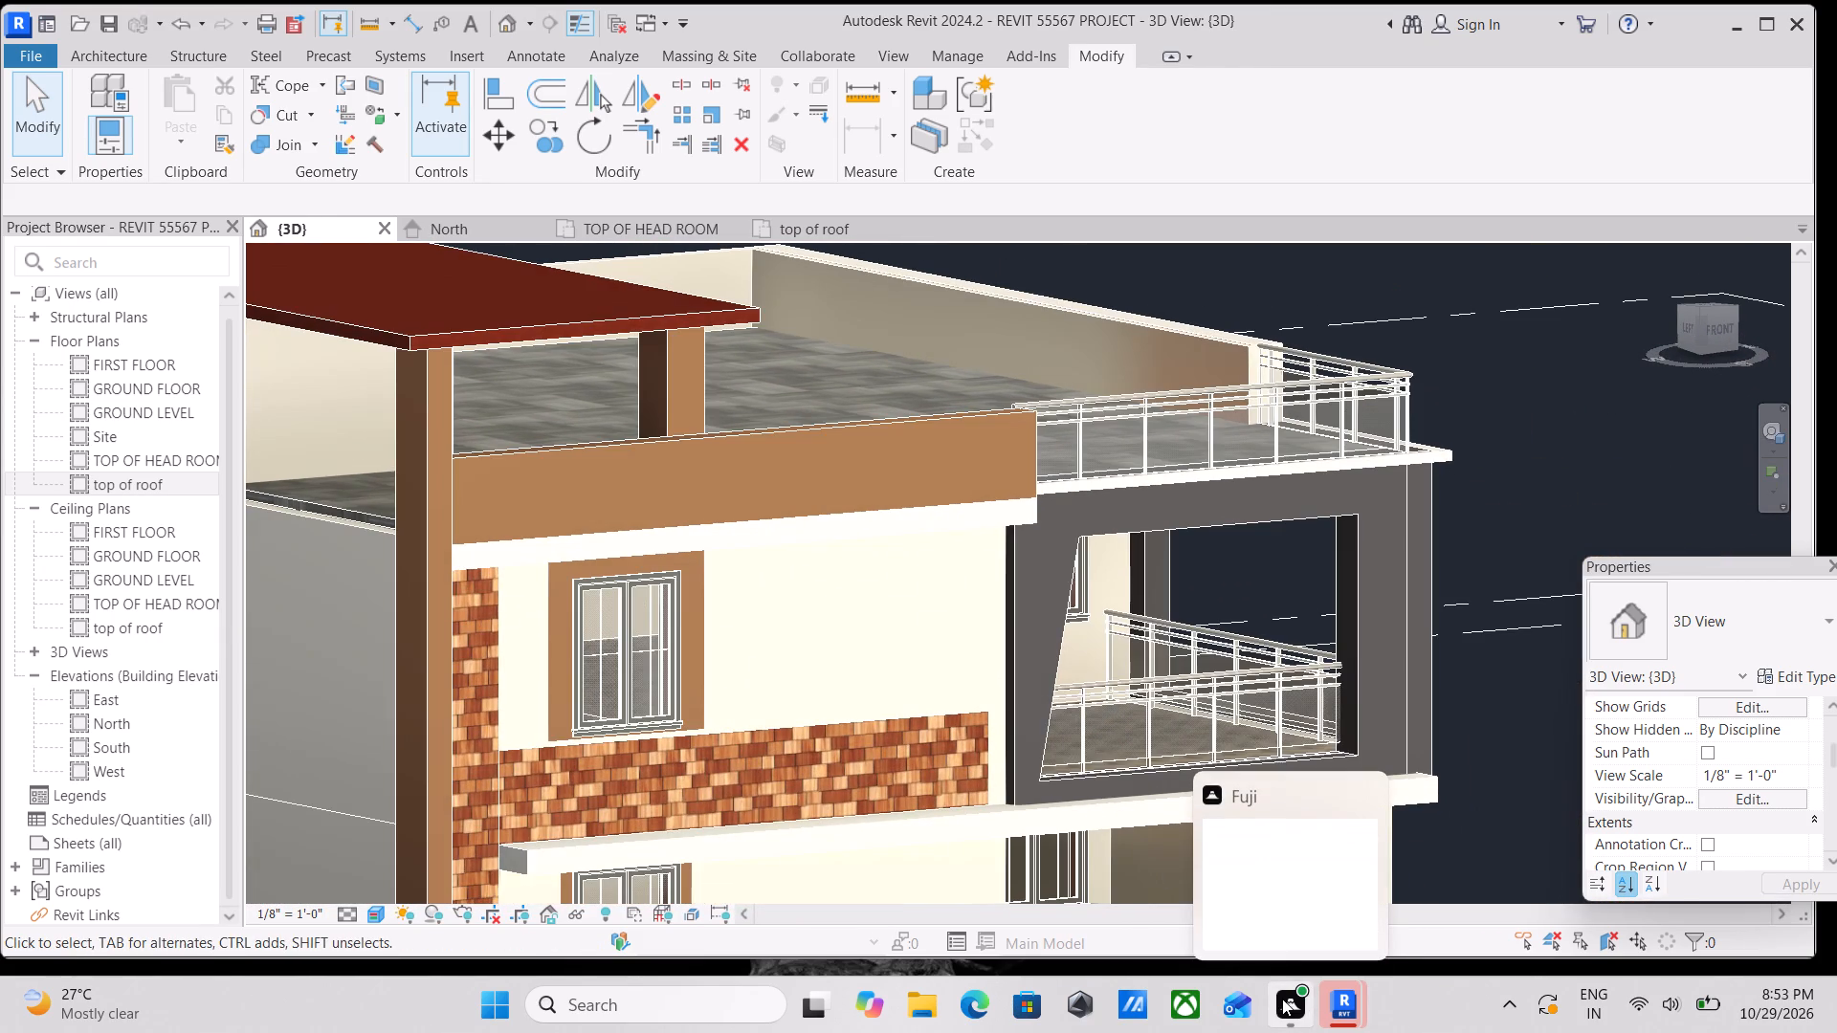
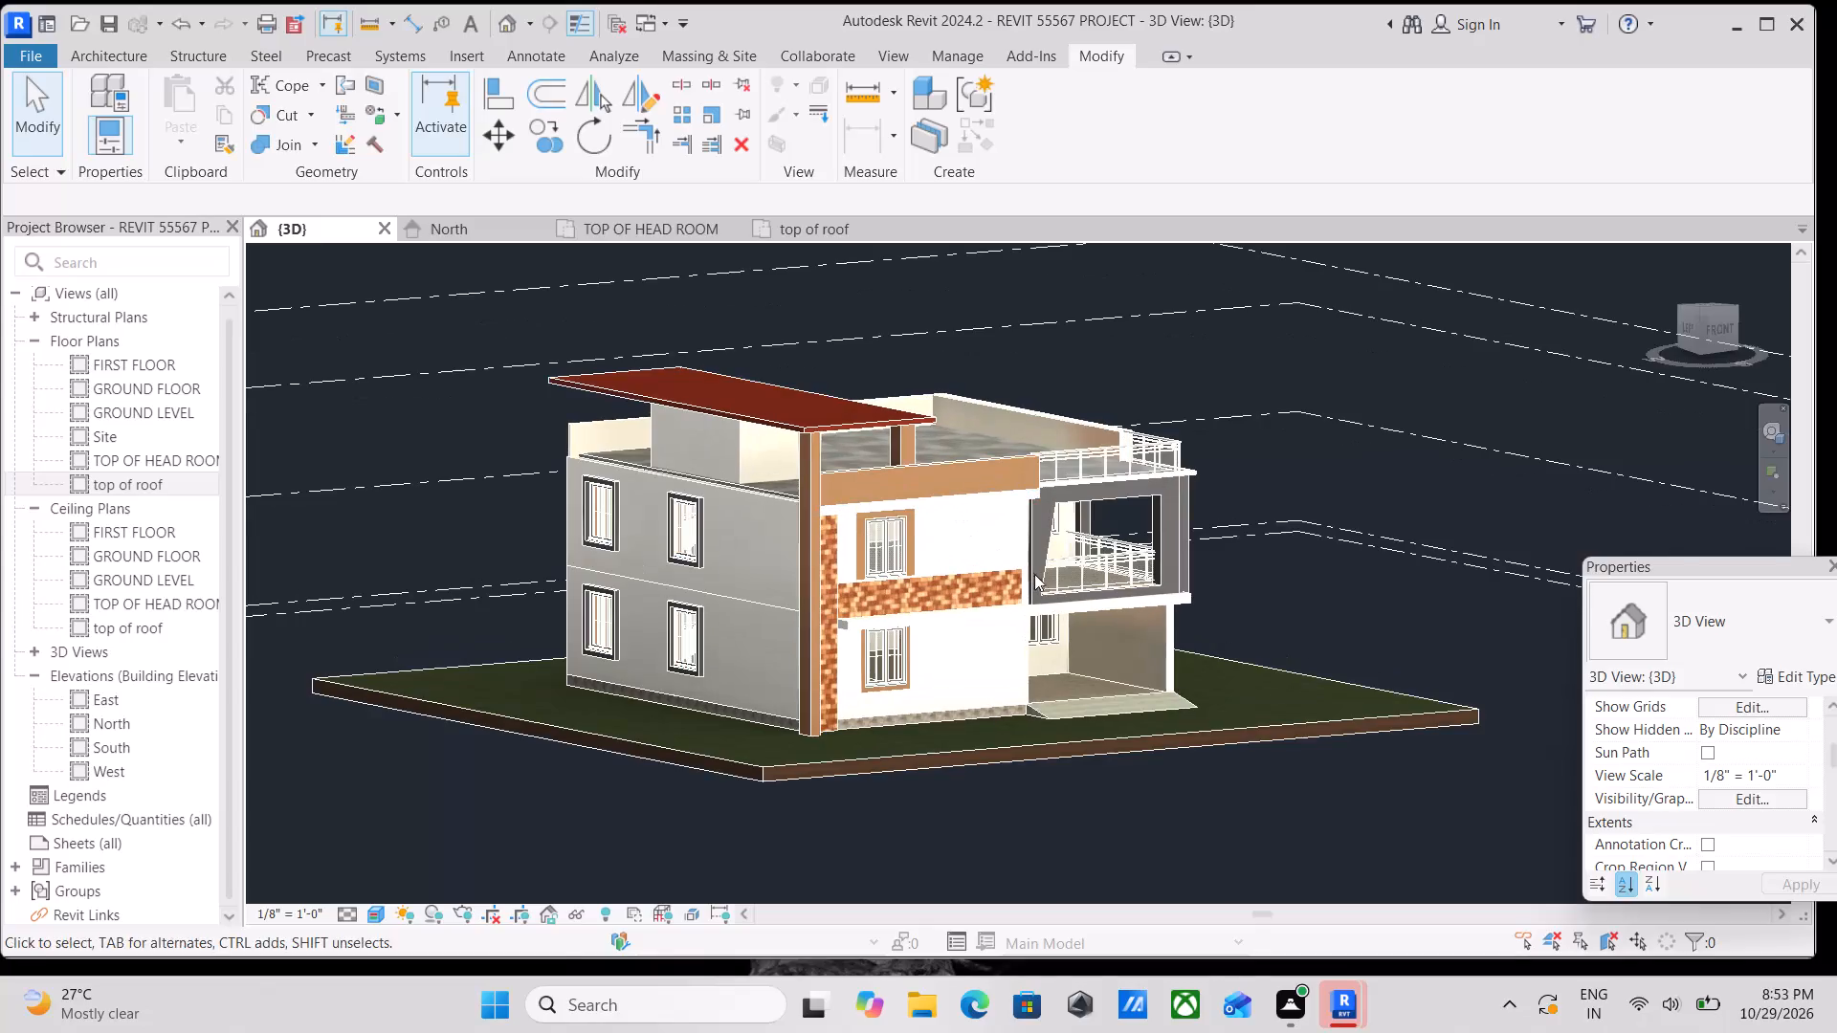
Examine the paved roof terrace, red canopy, brown parapet and terrace railing of the house from above and the front corner.
middle_click_drag(918, 516, 1160, 730, "shift")
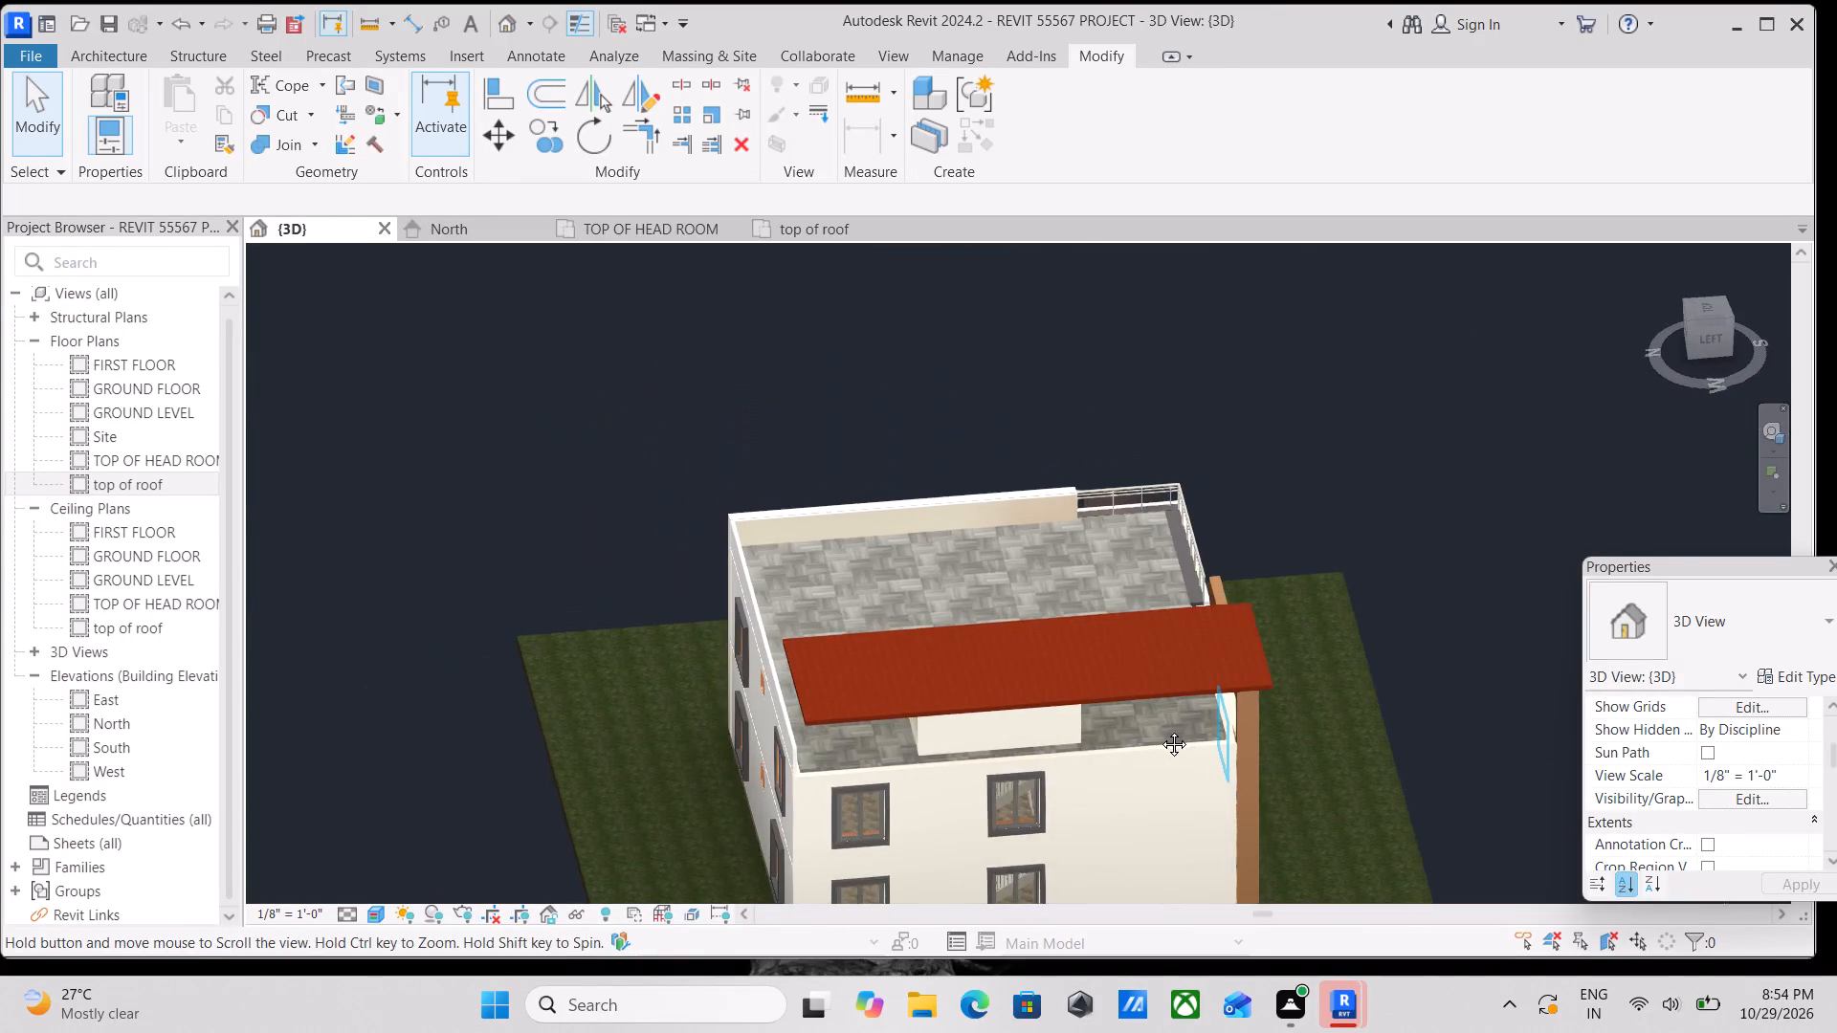
middle_click_drag(1160, 730, 746, 652, "shift")
middle_click_drag(921, 540, 927, 626)
middle_click_drag(927, 626, 781, 602, "shift")
scroll(990, 534, "up", 10)
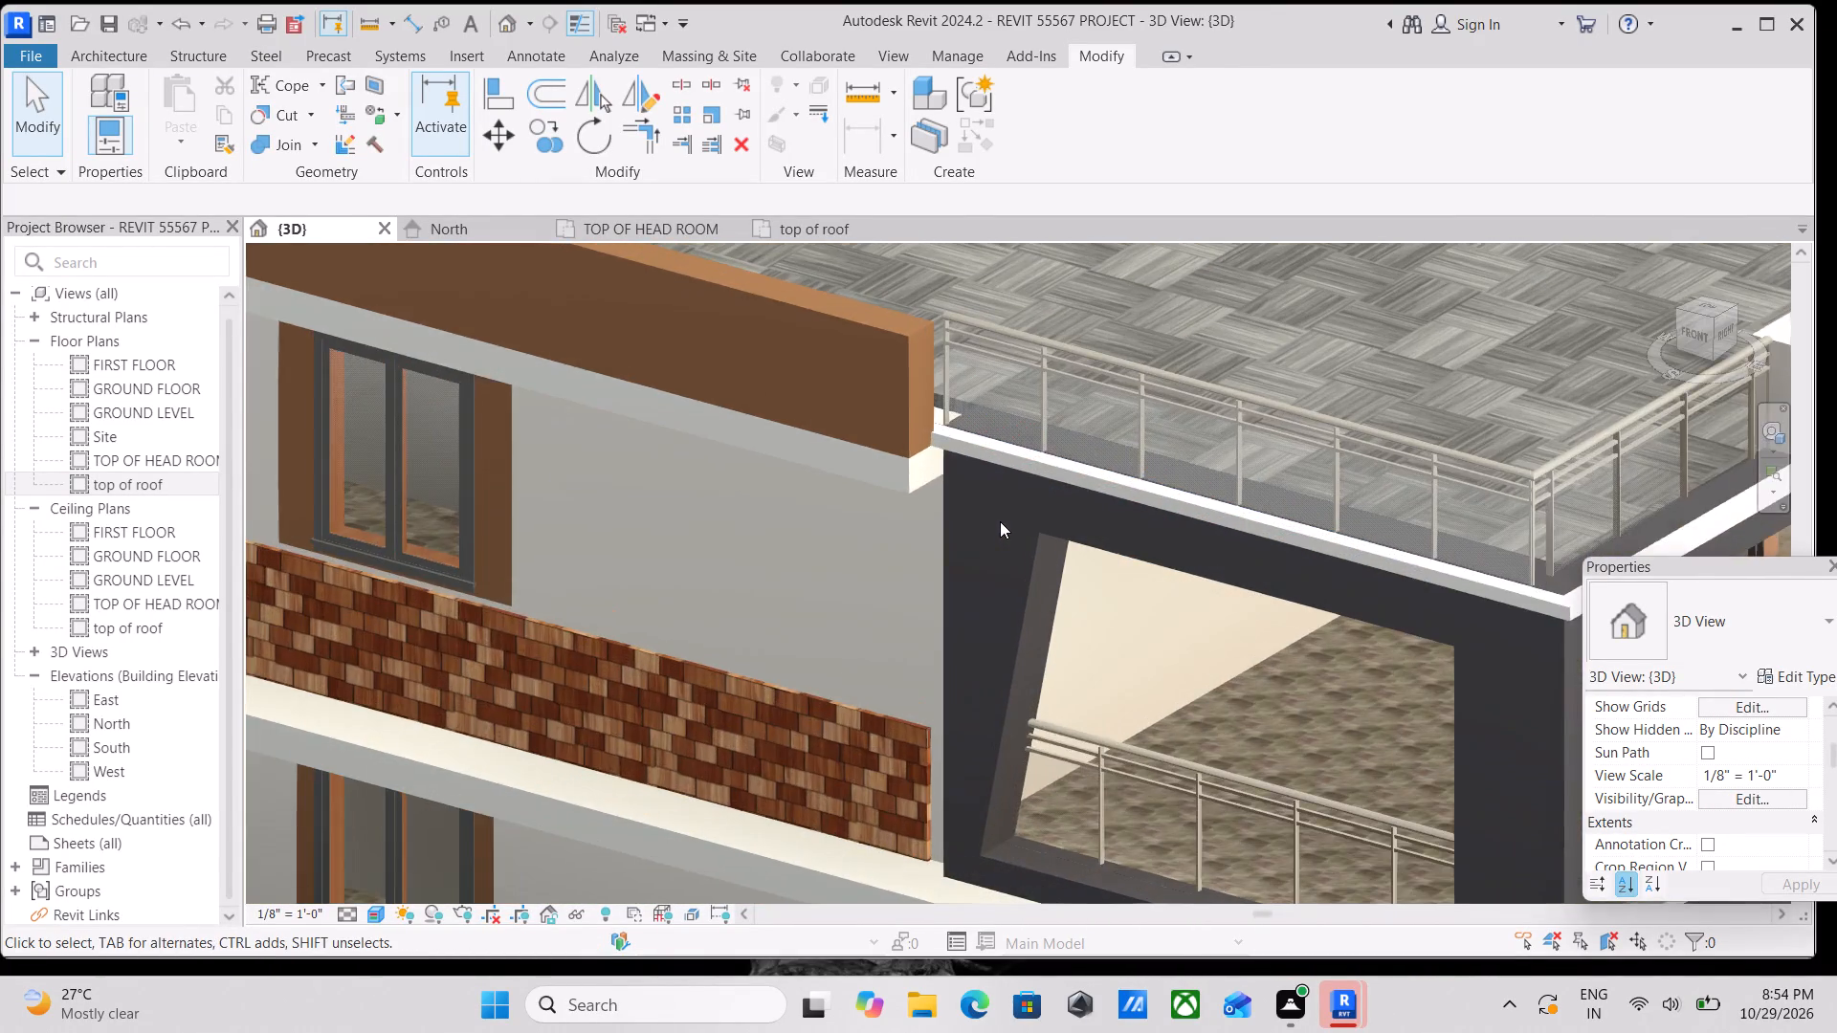
middle_click_drag(1000, 521, 1047, 662)
scroll(1047, 662, "up", 1)
scroll(1043, 622, "down", 3)
middle_click_drag(1043, 622, 1053, 659)
scroll(1065, 608, "down", 2)
middle_click_drag(1066, 612, 1084, 676)
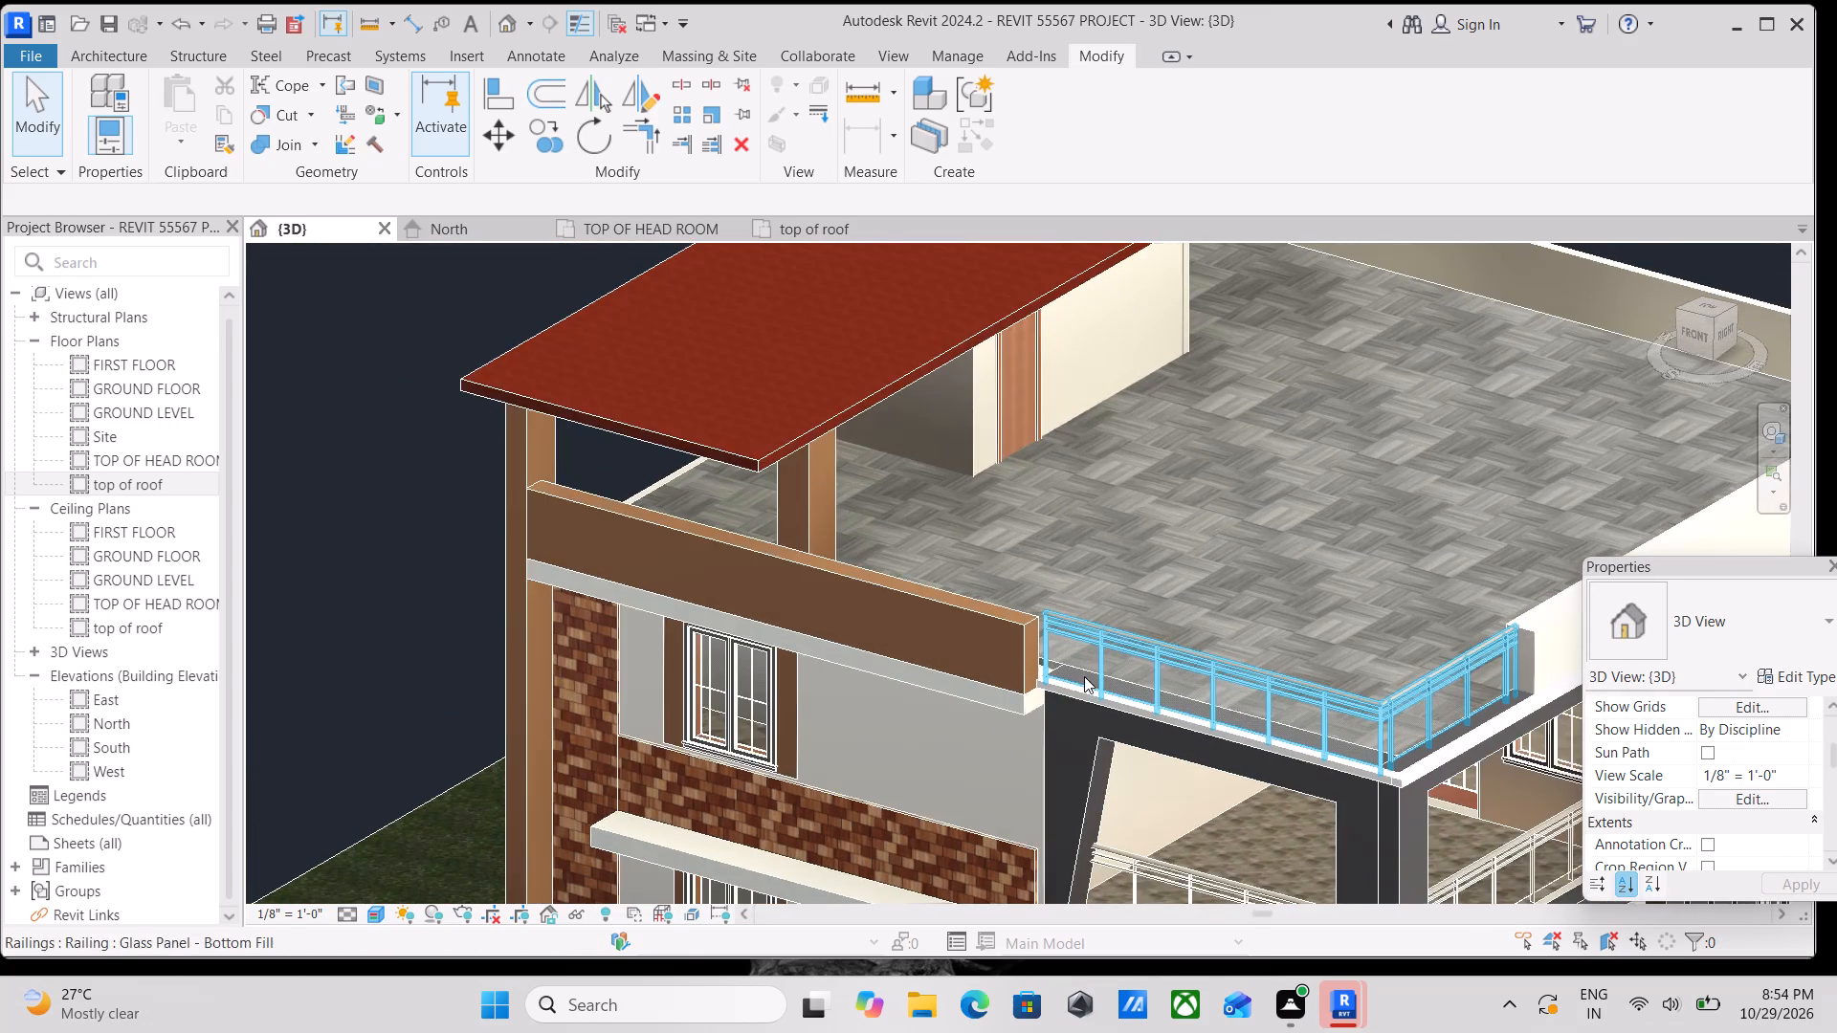
scroll(1106, 637, "down", 1)
middle_click_drag(1106, 637, 1115, 561)
scroll(1143, 525, "down", 2)
middle_click_drag(1139, 533, 1135, 563)
scroll(1135, 563, "up", 1)
scroll(1135, 563, "down", 2)
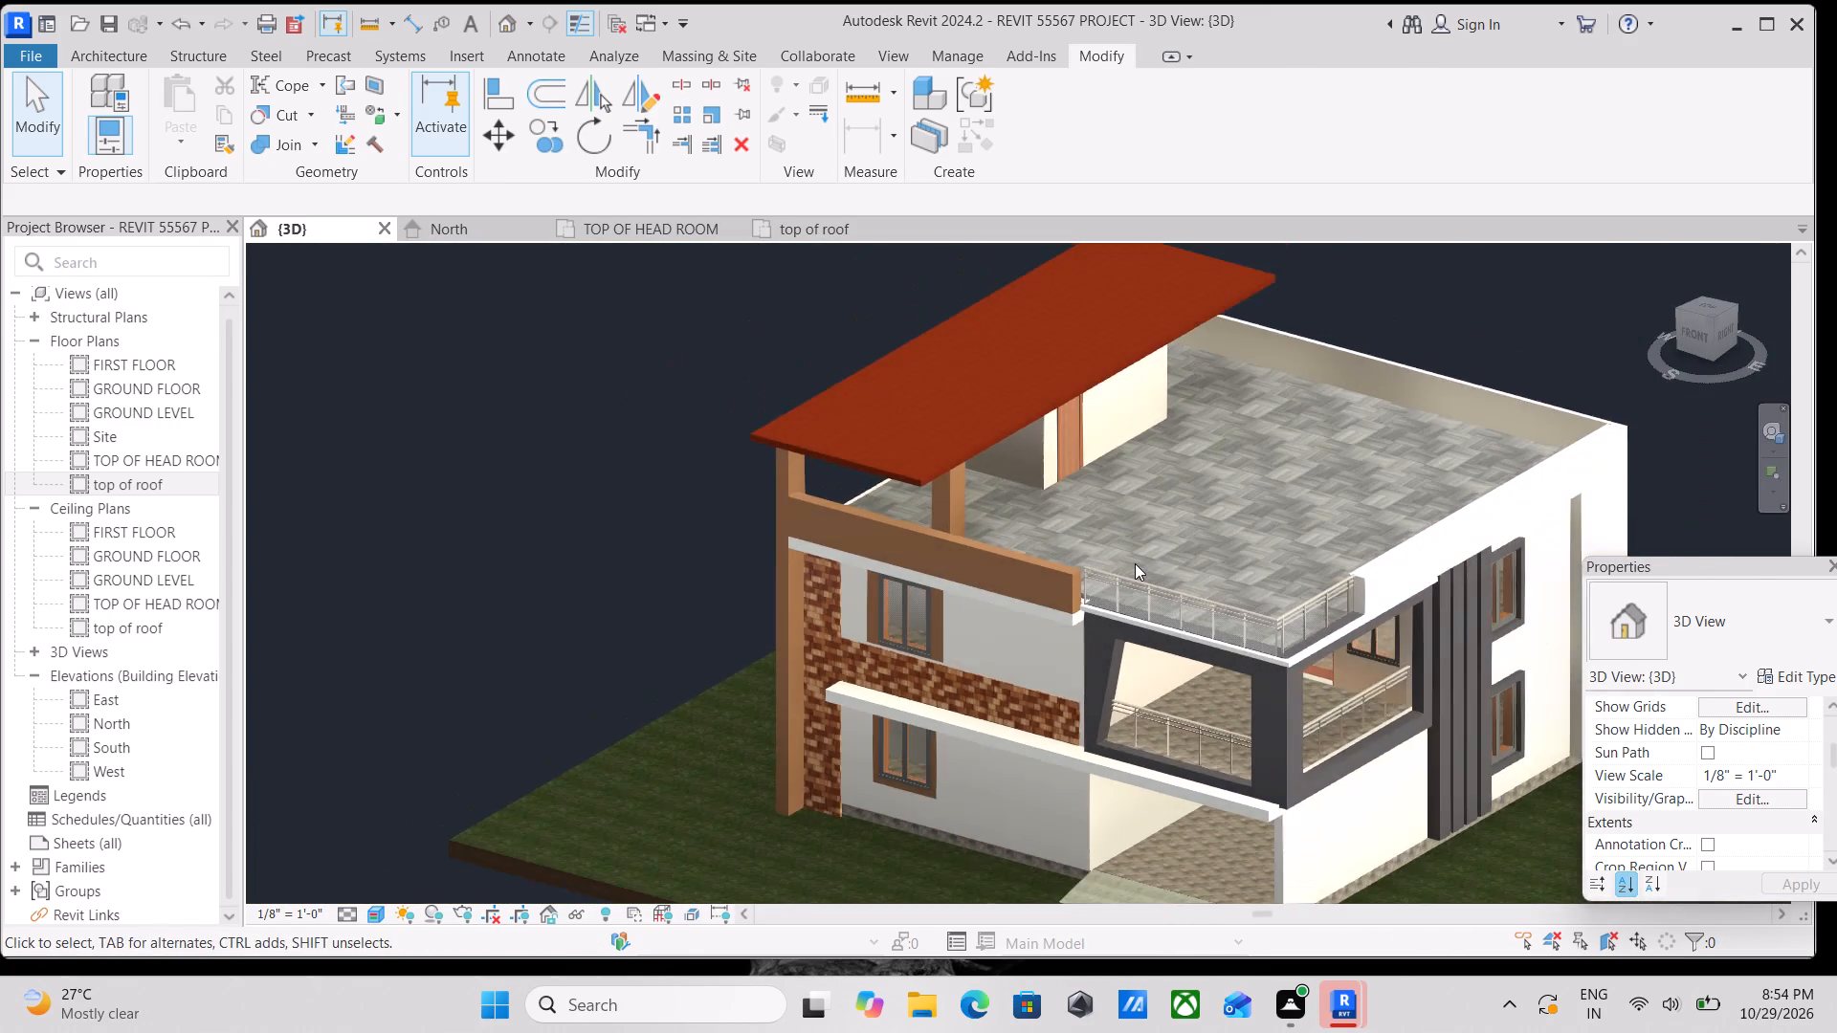
middle_click_drag(1135, 563, 1239, 504)
scroll(1115, 512, "up", 9)
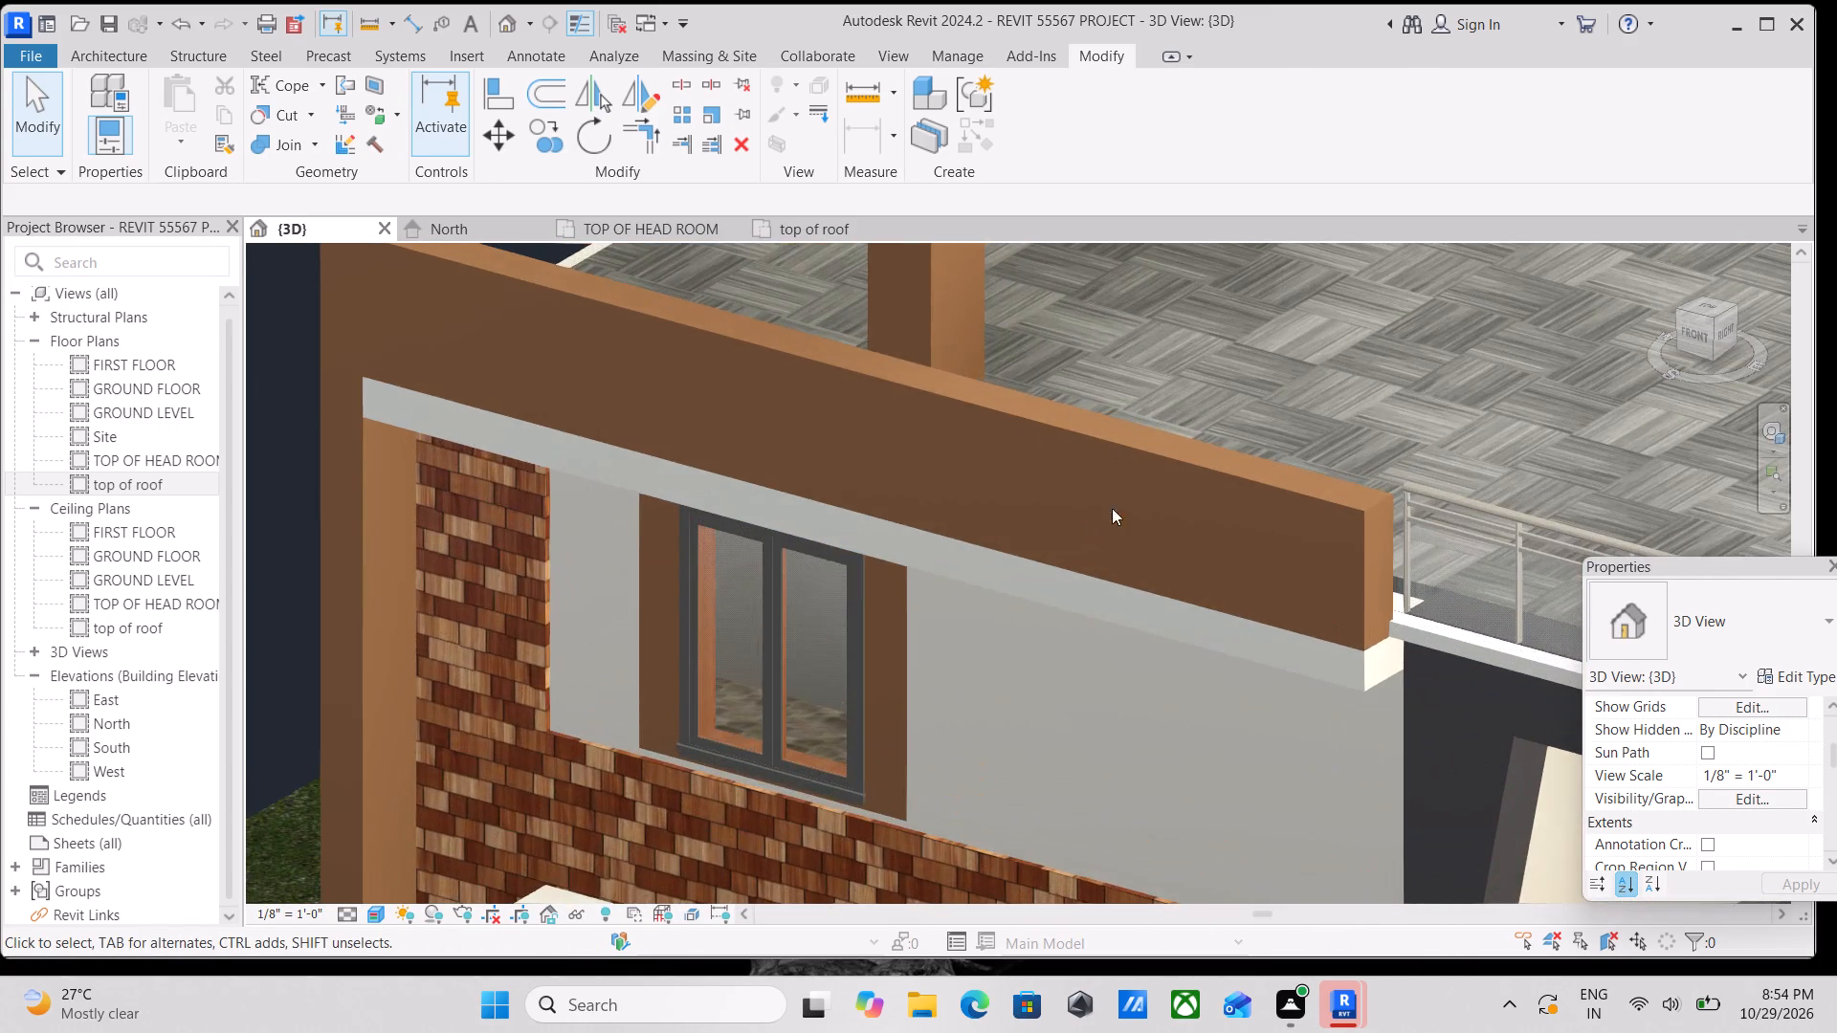
Inspect the junction of the brown parapet, terrace railing and dark balcony frame at the front corner from several angles.
scroll(1254, 466, "down", 3)
middle_click_drag(1261, 490, 1111, 407, "shift")
middle_click_drag(1277, 433, 800, 481)
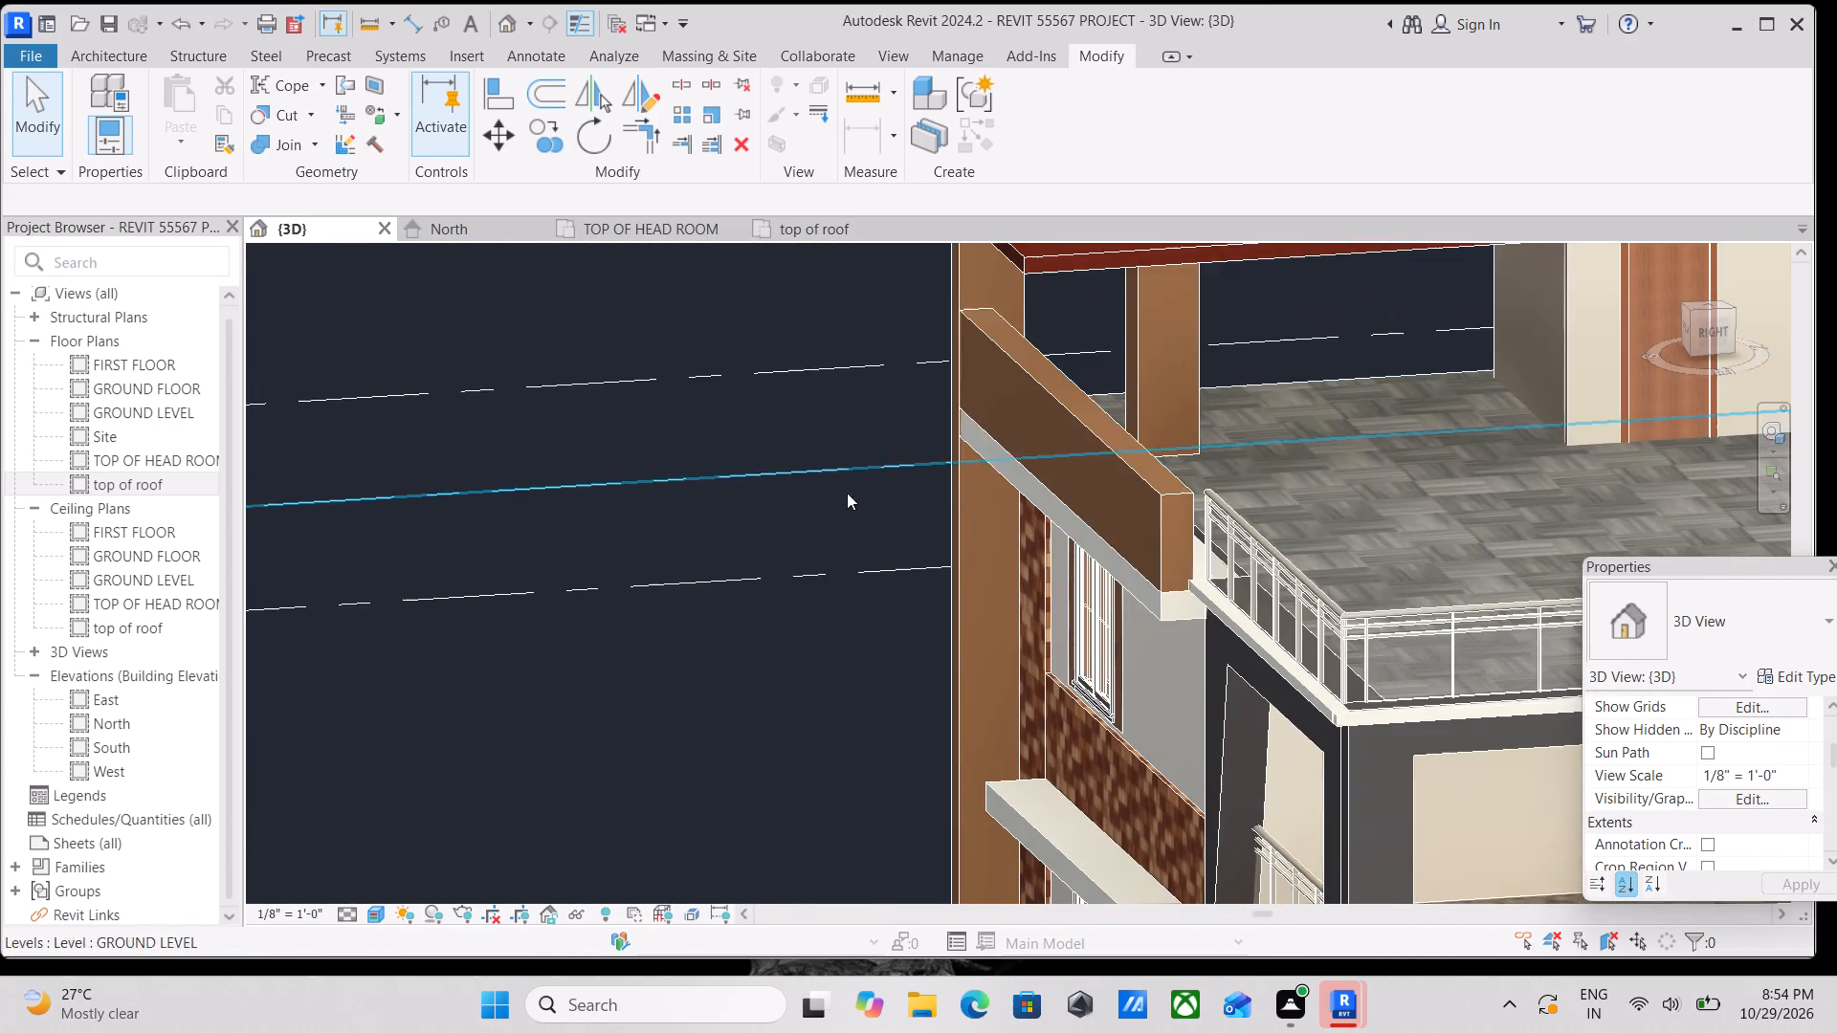
middle_click_drag(1220, 506, 1167, 624, "shift")
middle_click_drag(1428, 550, 1249, 558)
scroll(1237, 578, "up", 3, "shift")
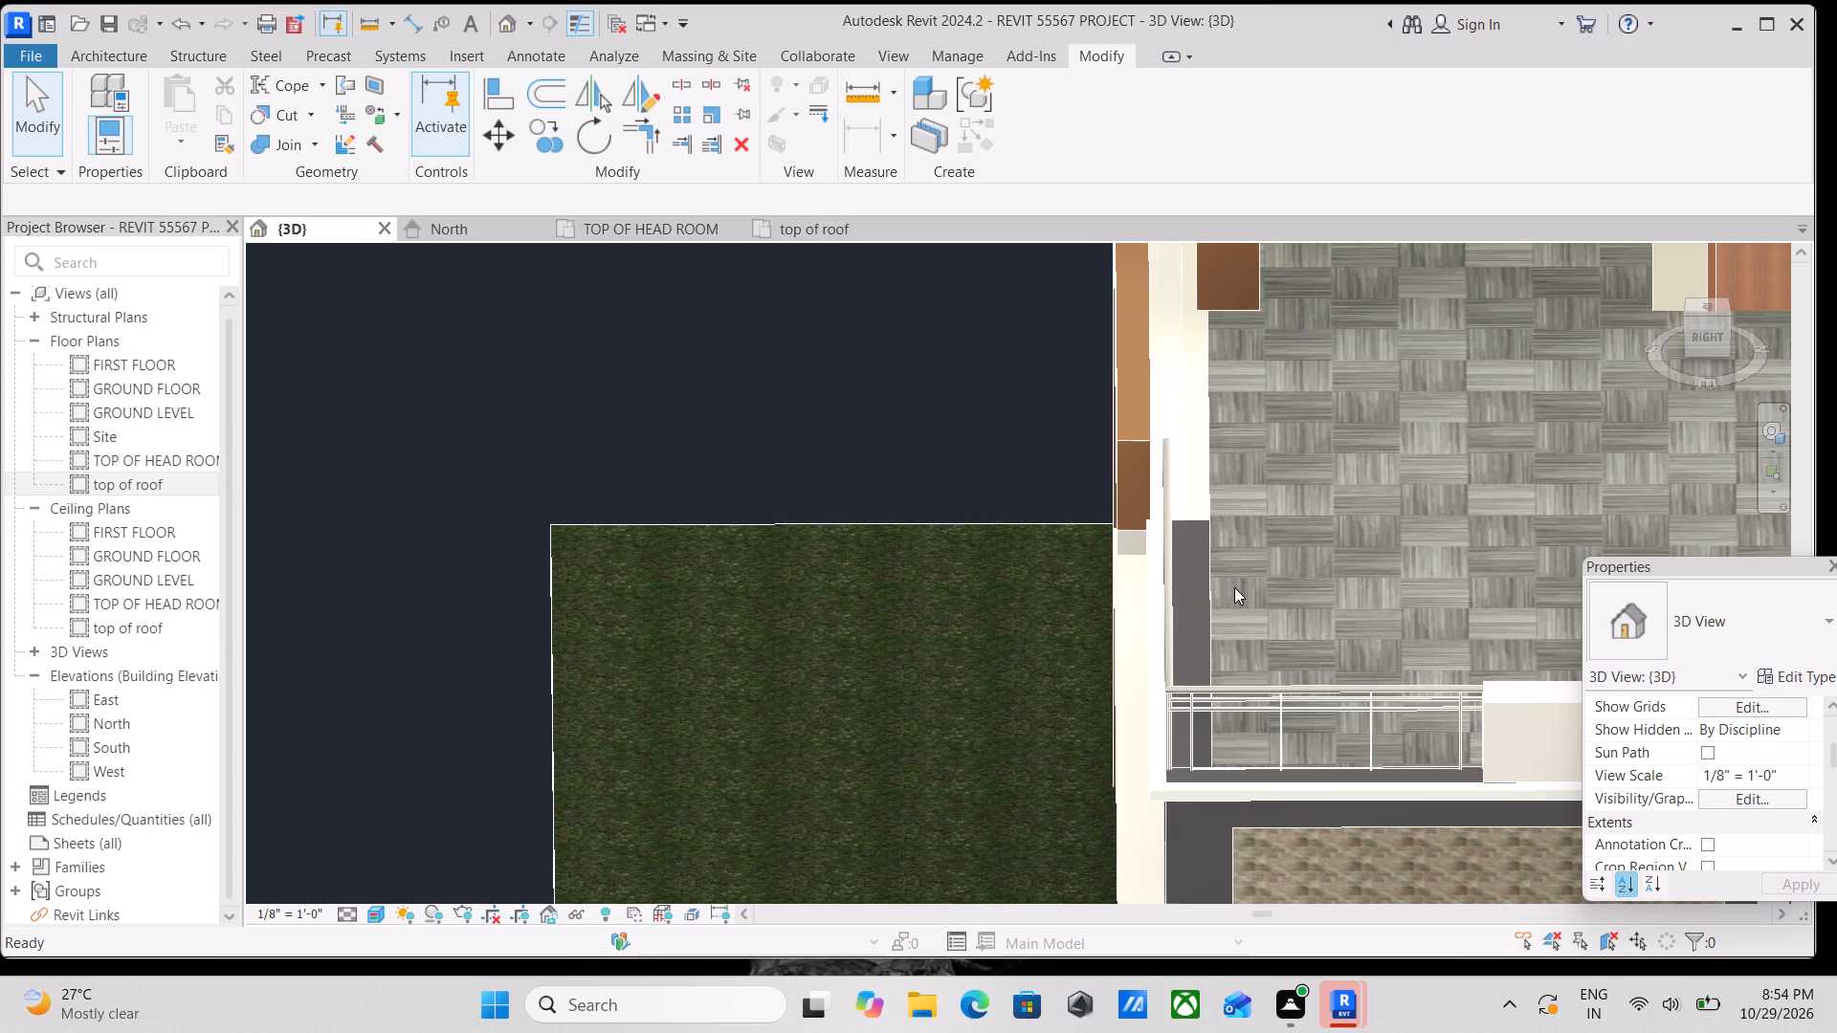
scroll(1234, 587, "down", 1)
middle_click_drag(1234, 587, 1125, 456)
middle_click_drag(1229, 619, 1254, 326, "shift")
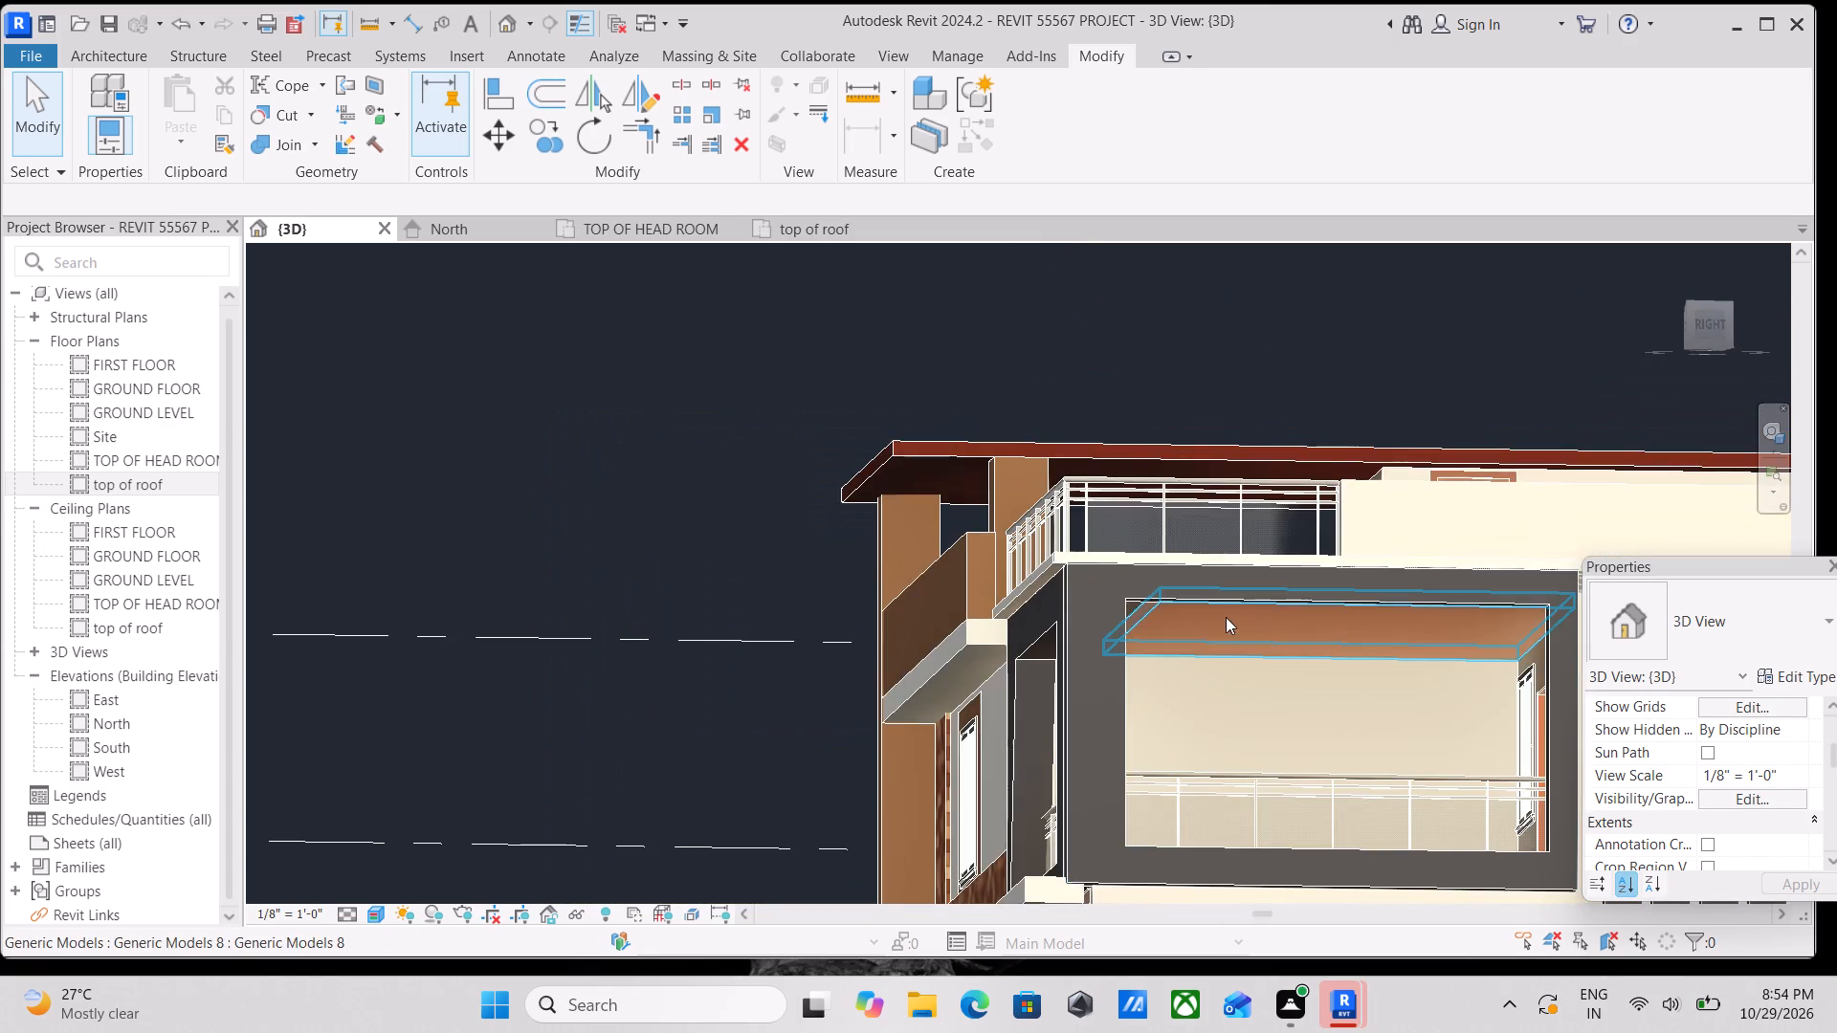
middle_click_drag(1224, 612, 1520, 731, "shift")
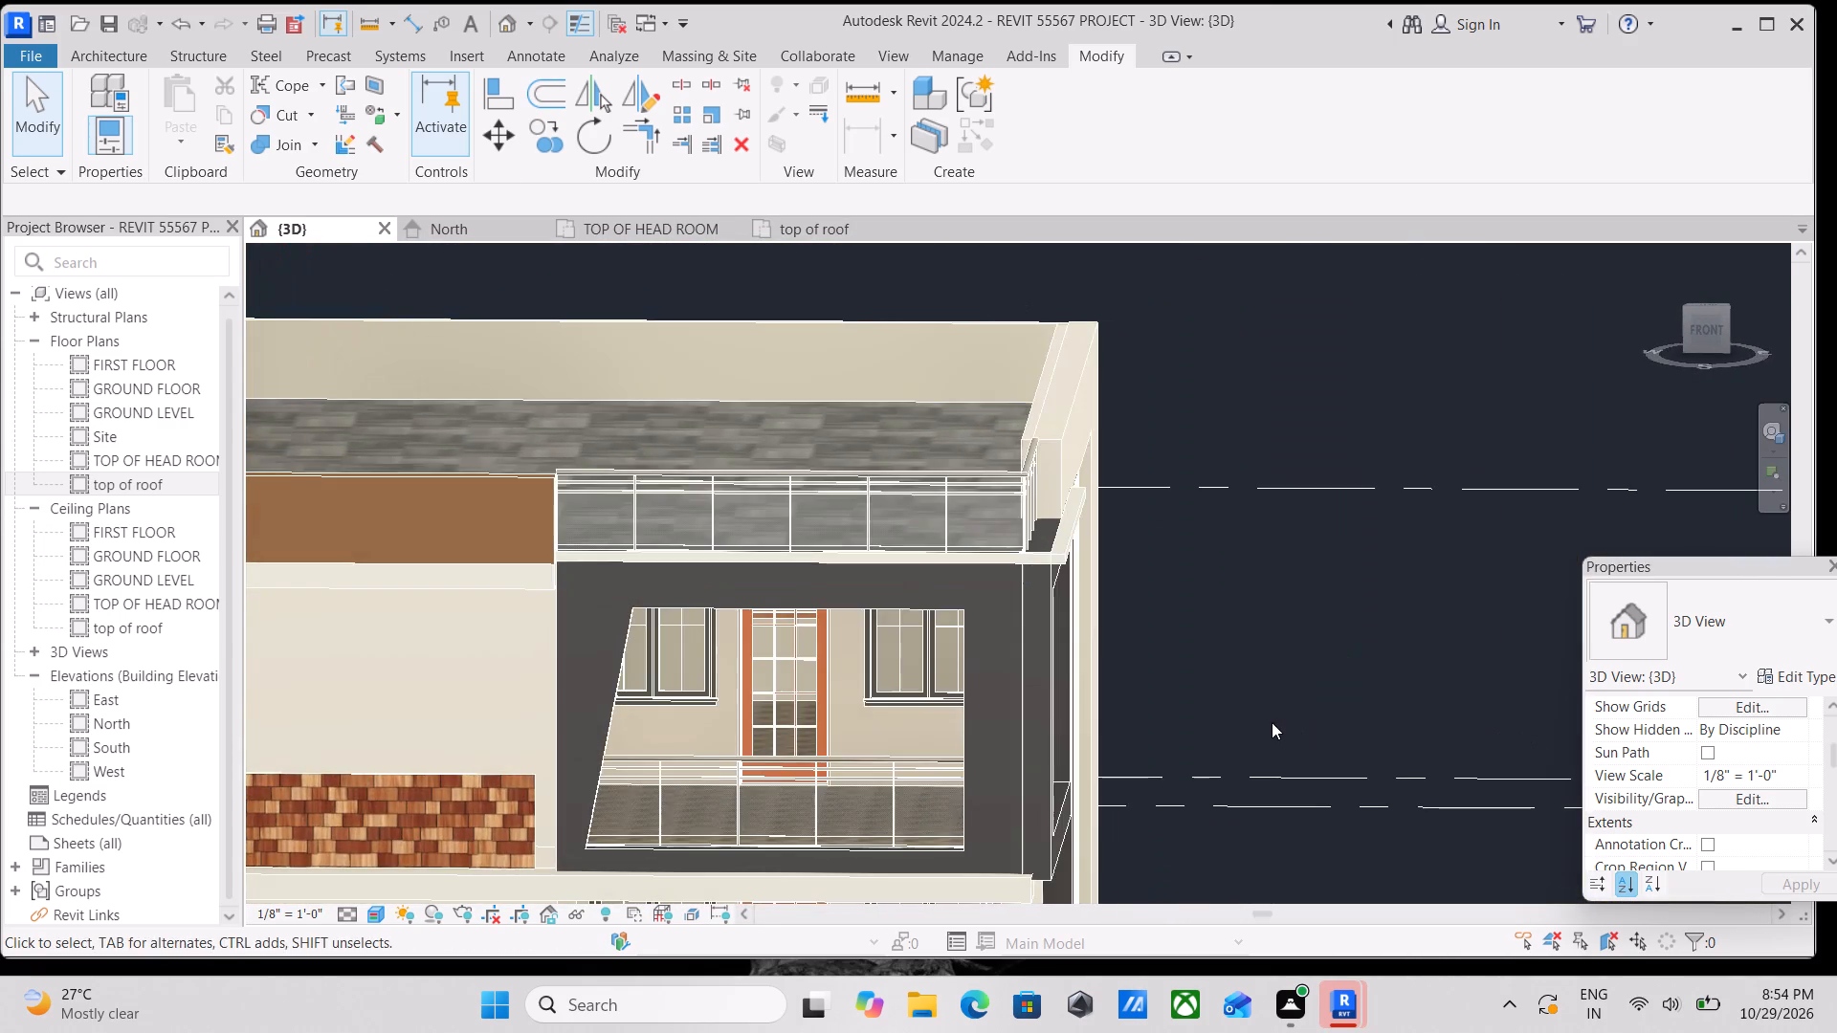
middle_click_drag(1272, 722, 1066, 751, "shift")
middle_click_drag(1108, 705, 1256, 494)
scroll(1284, 481, "down", 3)
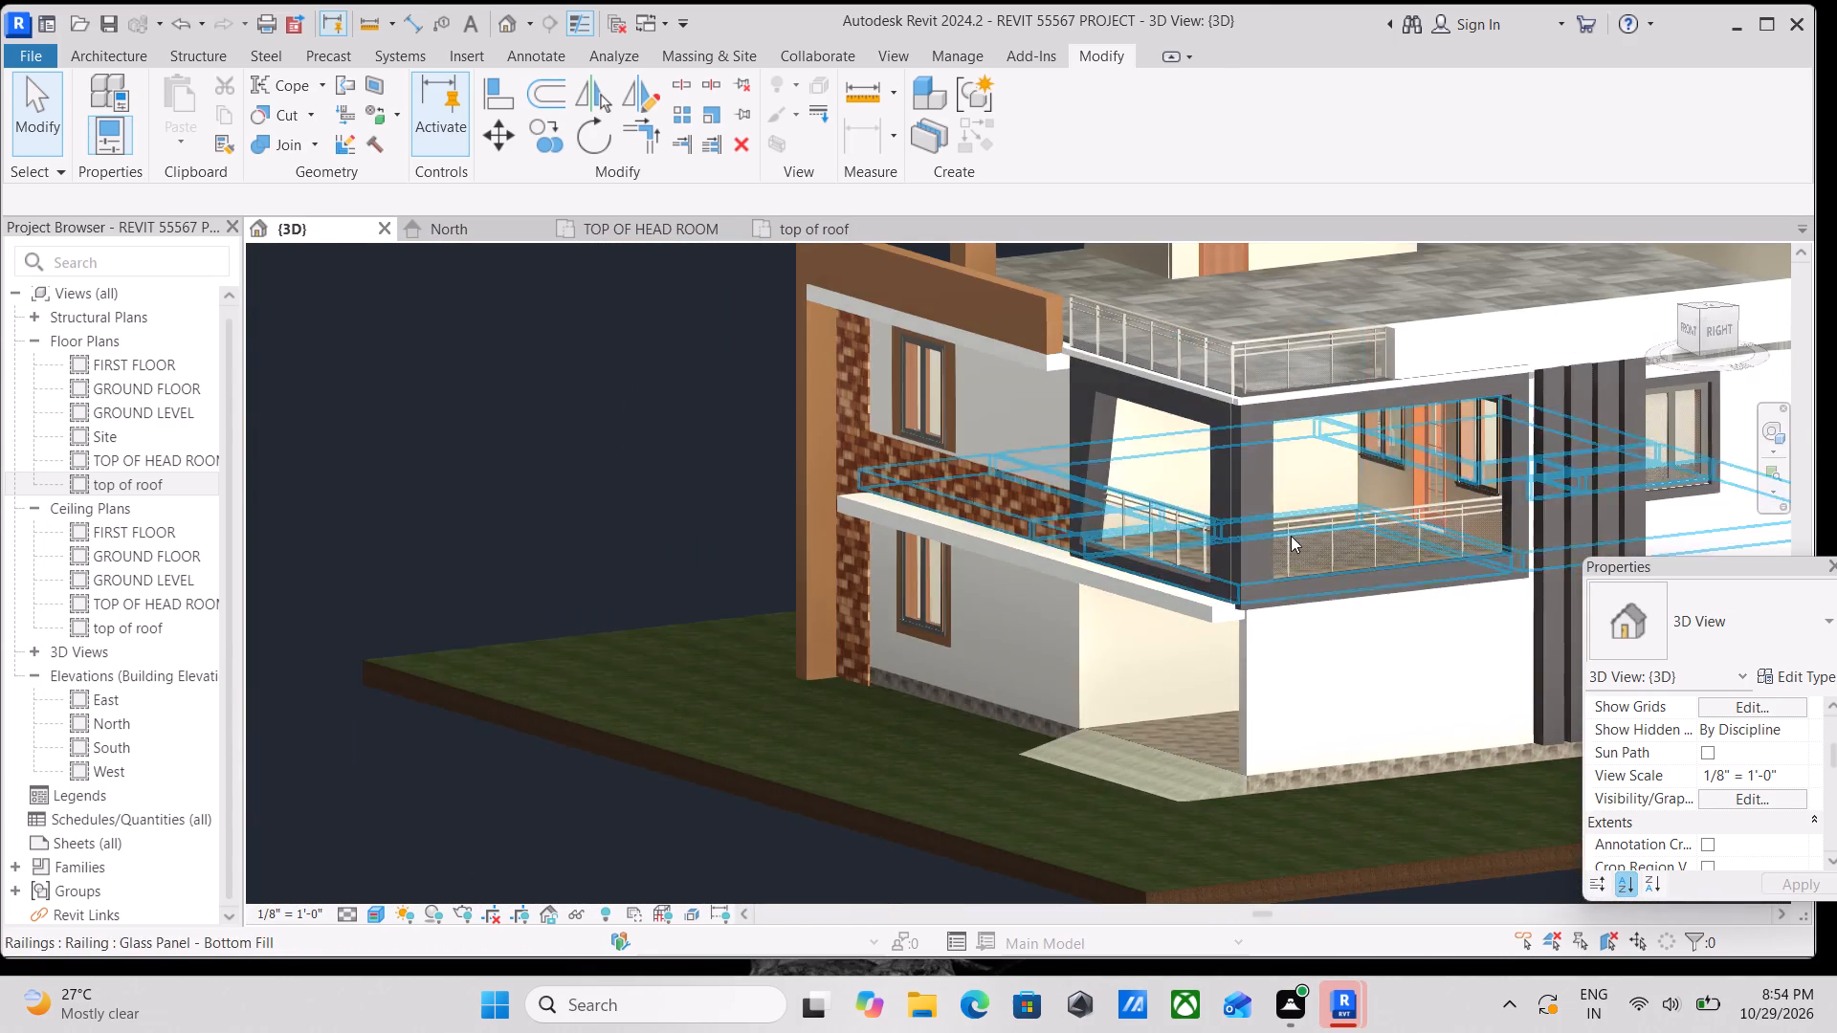
Examine the porch's concrete ramp and stone plinth together with the front facade's windows, doors and brick-pattern cladding.
scroll(1291, 538, "down", 2)
scroll(1264, 739, "up", 6)
middle_click_drag(1264, 726, 1188, 697)
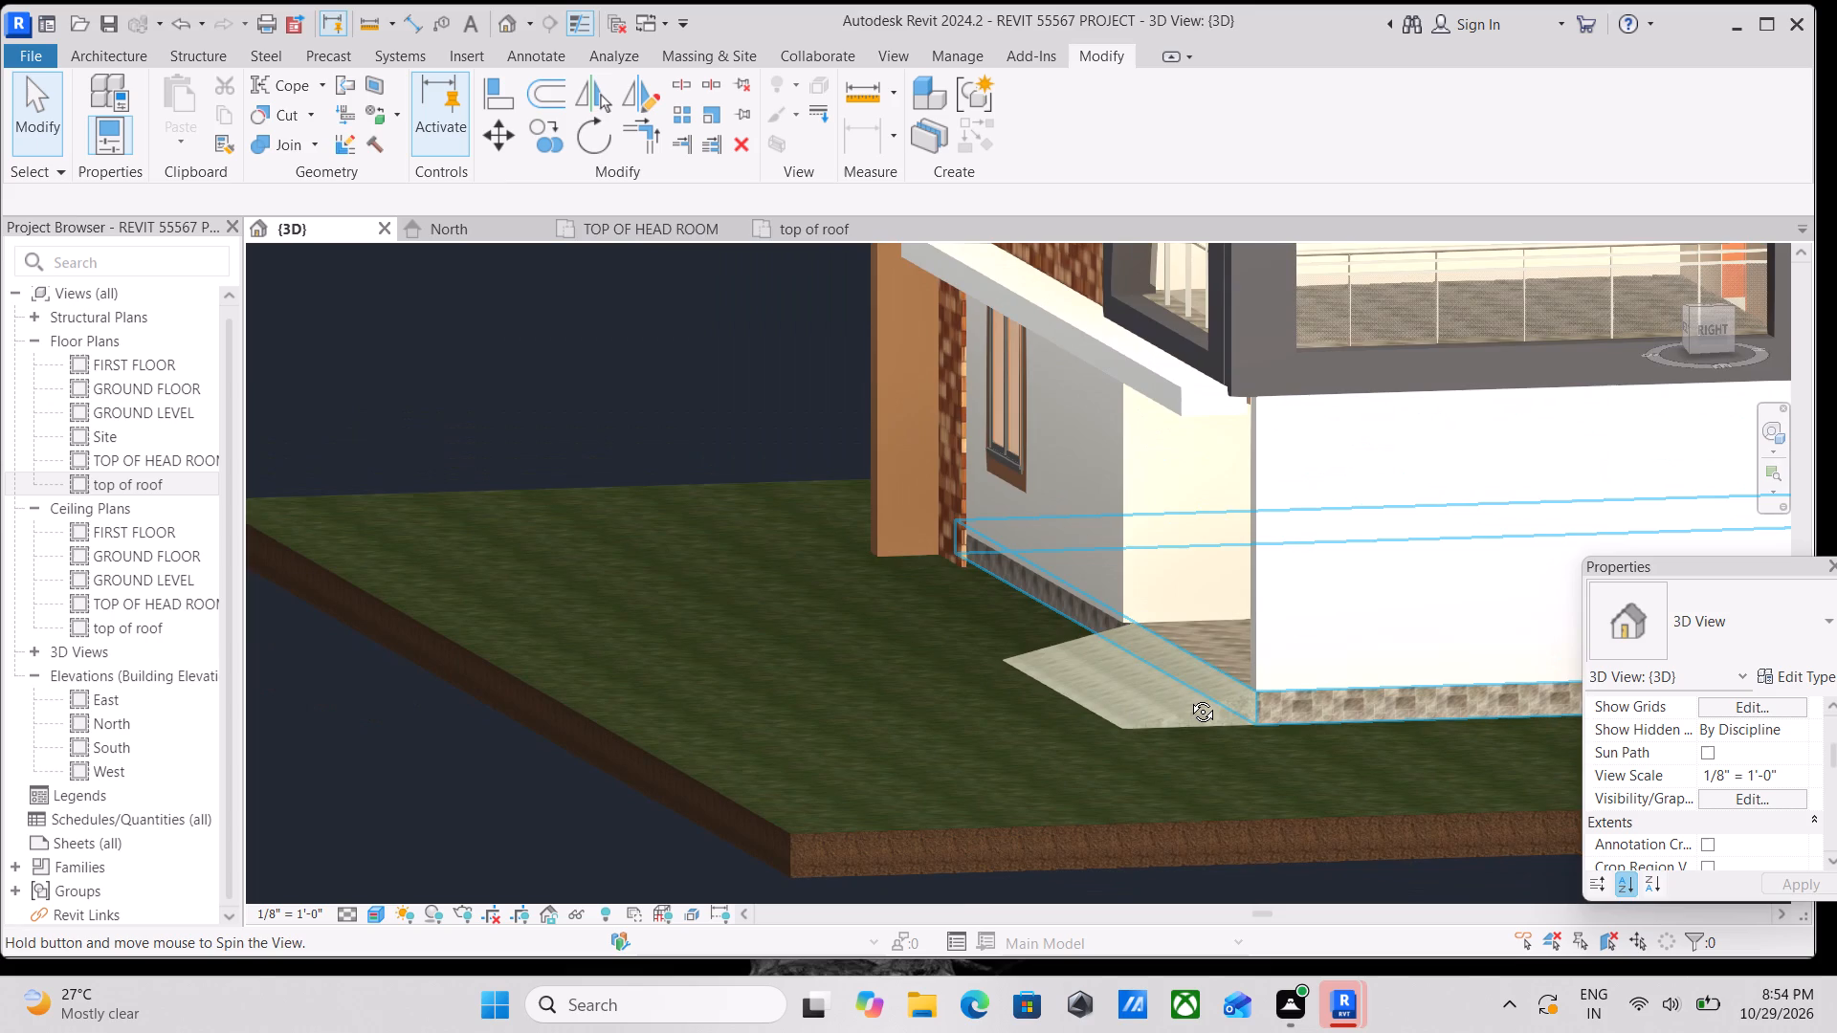
middle_click_drag(1188, 697, 1401, 702)
middle_click_drag(1077, 670, 1142, 665, "shift")
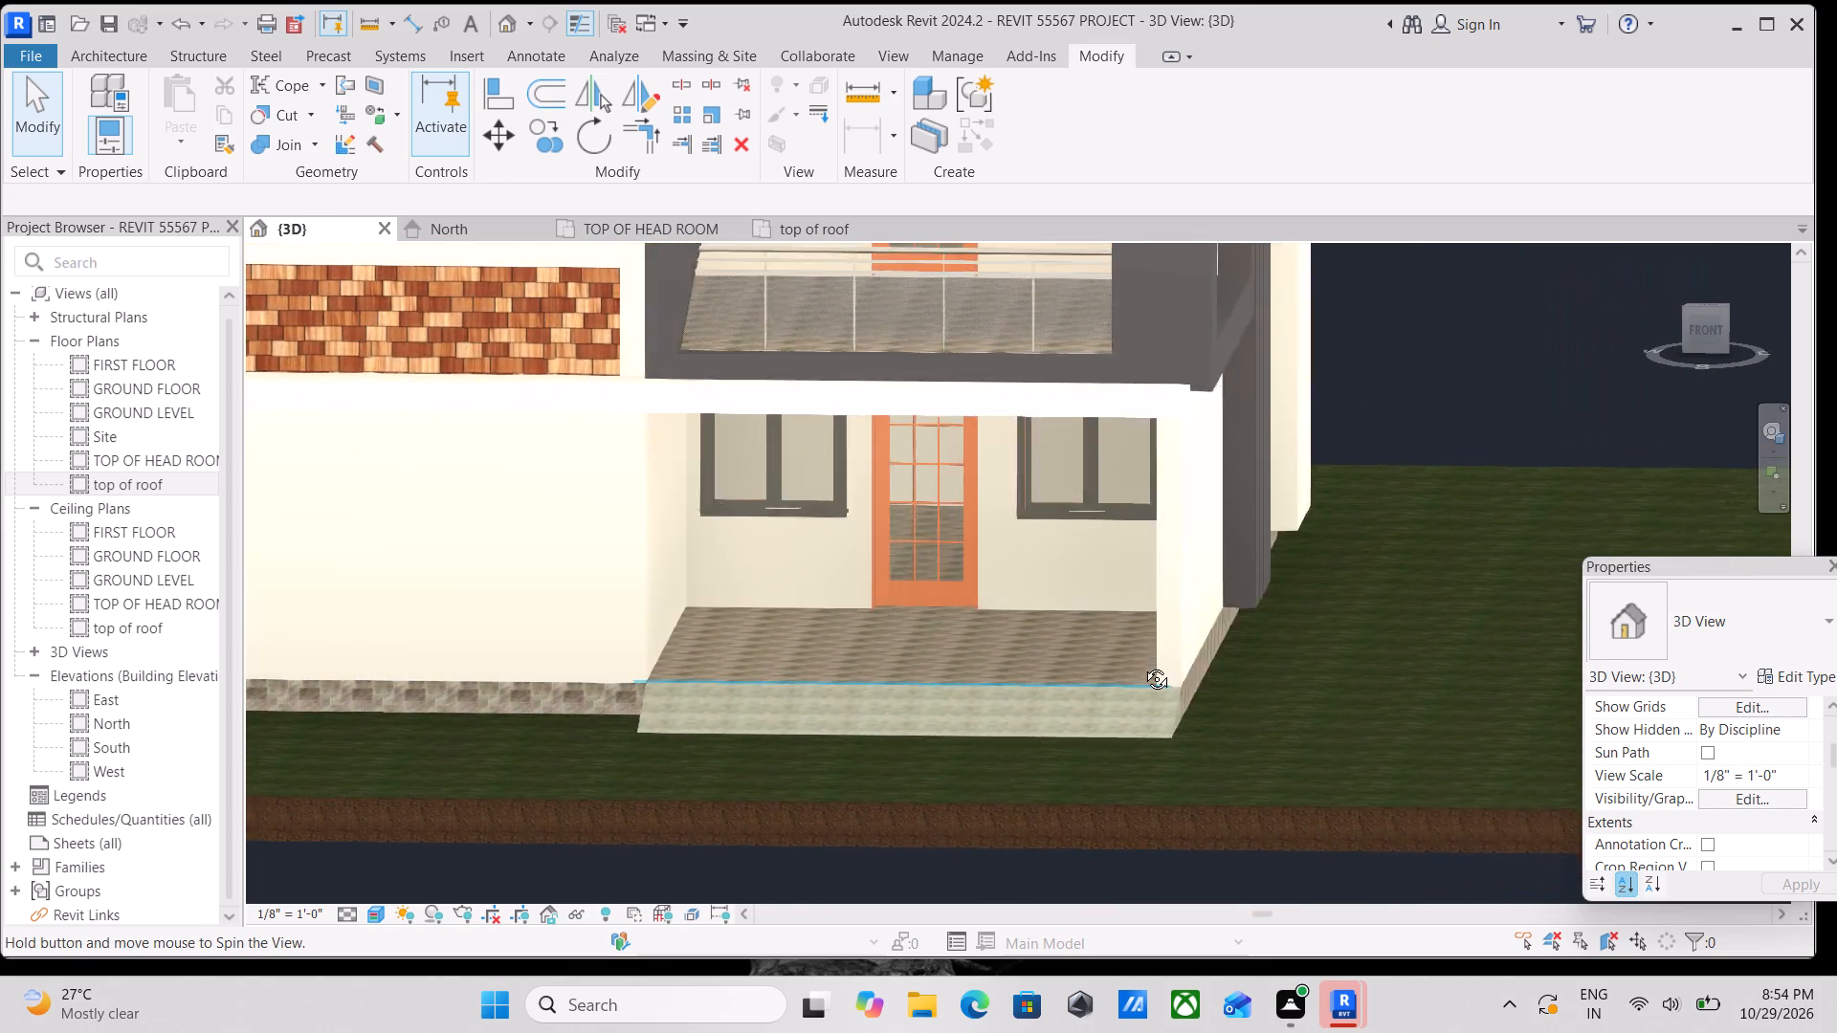
middle_click_drag(1142, 665, 1143, 665, "shift")
scroll(1041, 637, "down", 3)
middle_click_drag(1041, 637, 1142, 698)
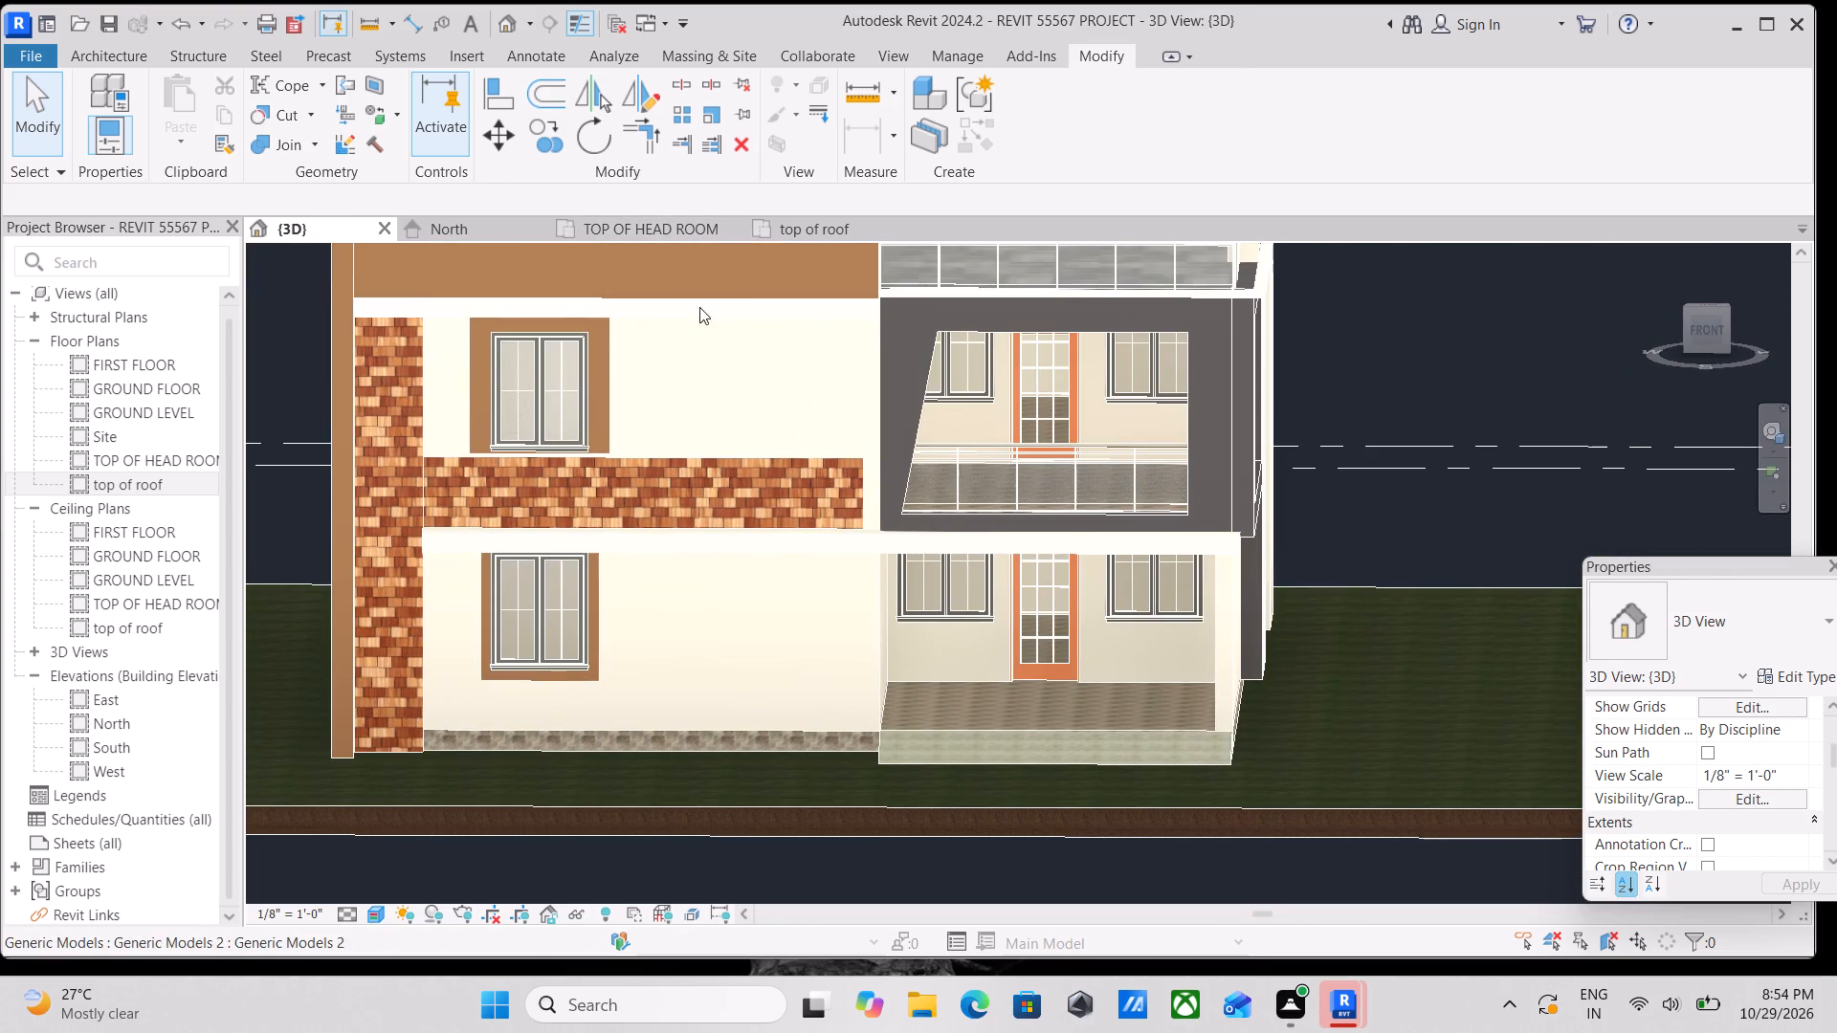
middle_click_drag(699, 307, 956, 348)
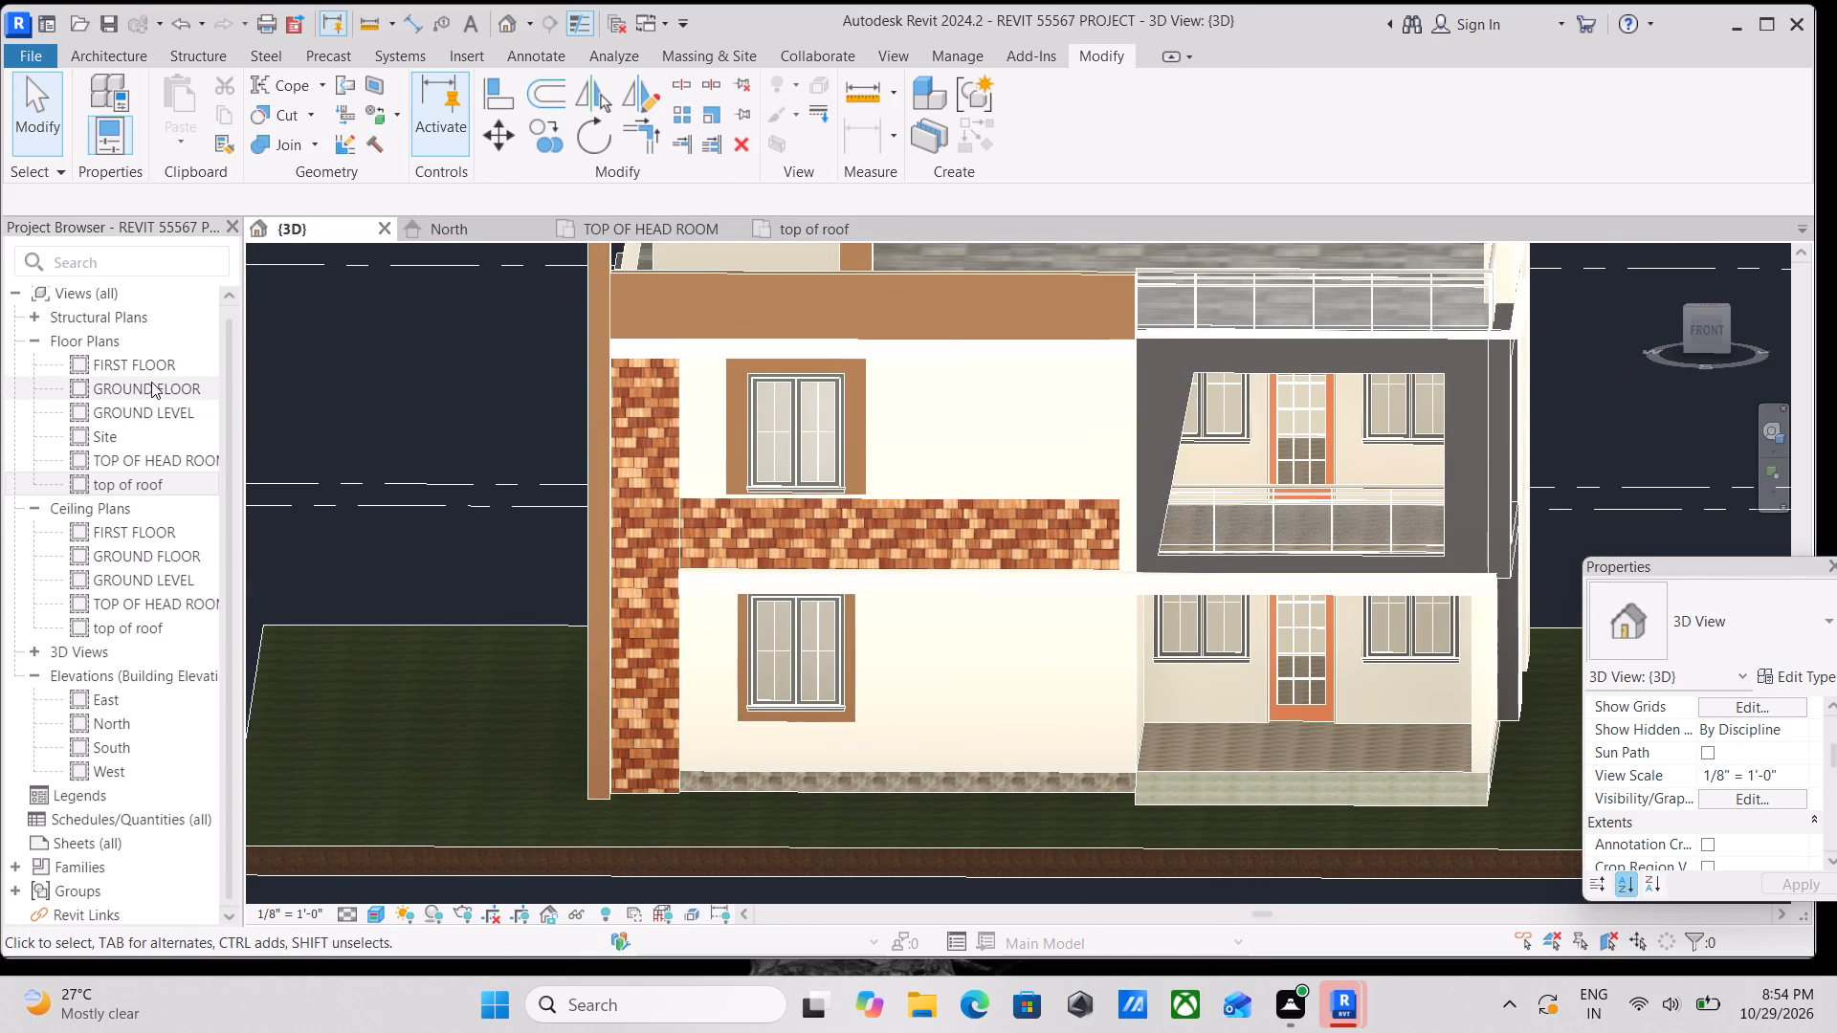
Open the GROUND FLOOR plan at the bedroom, dining room and living room.
double_click(162, 412)
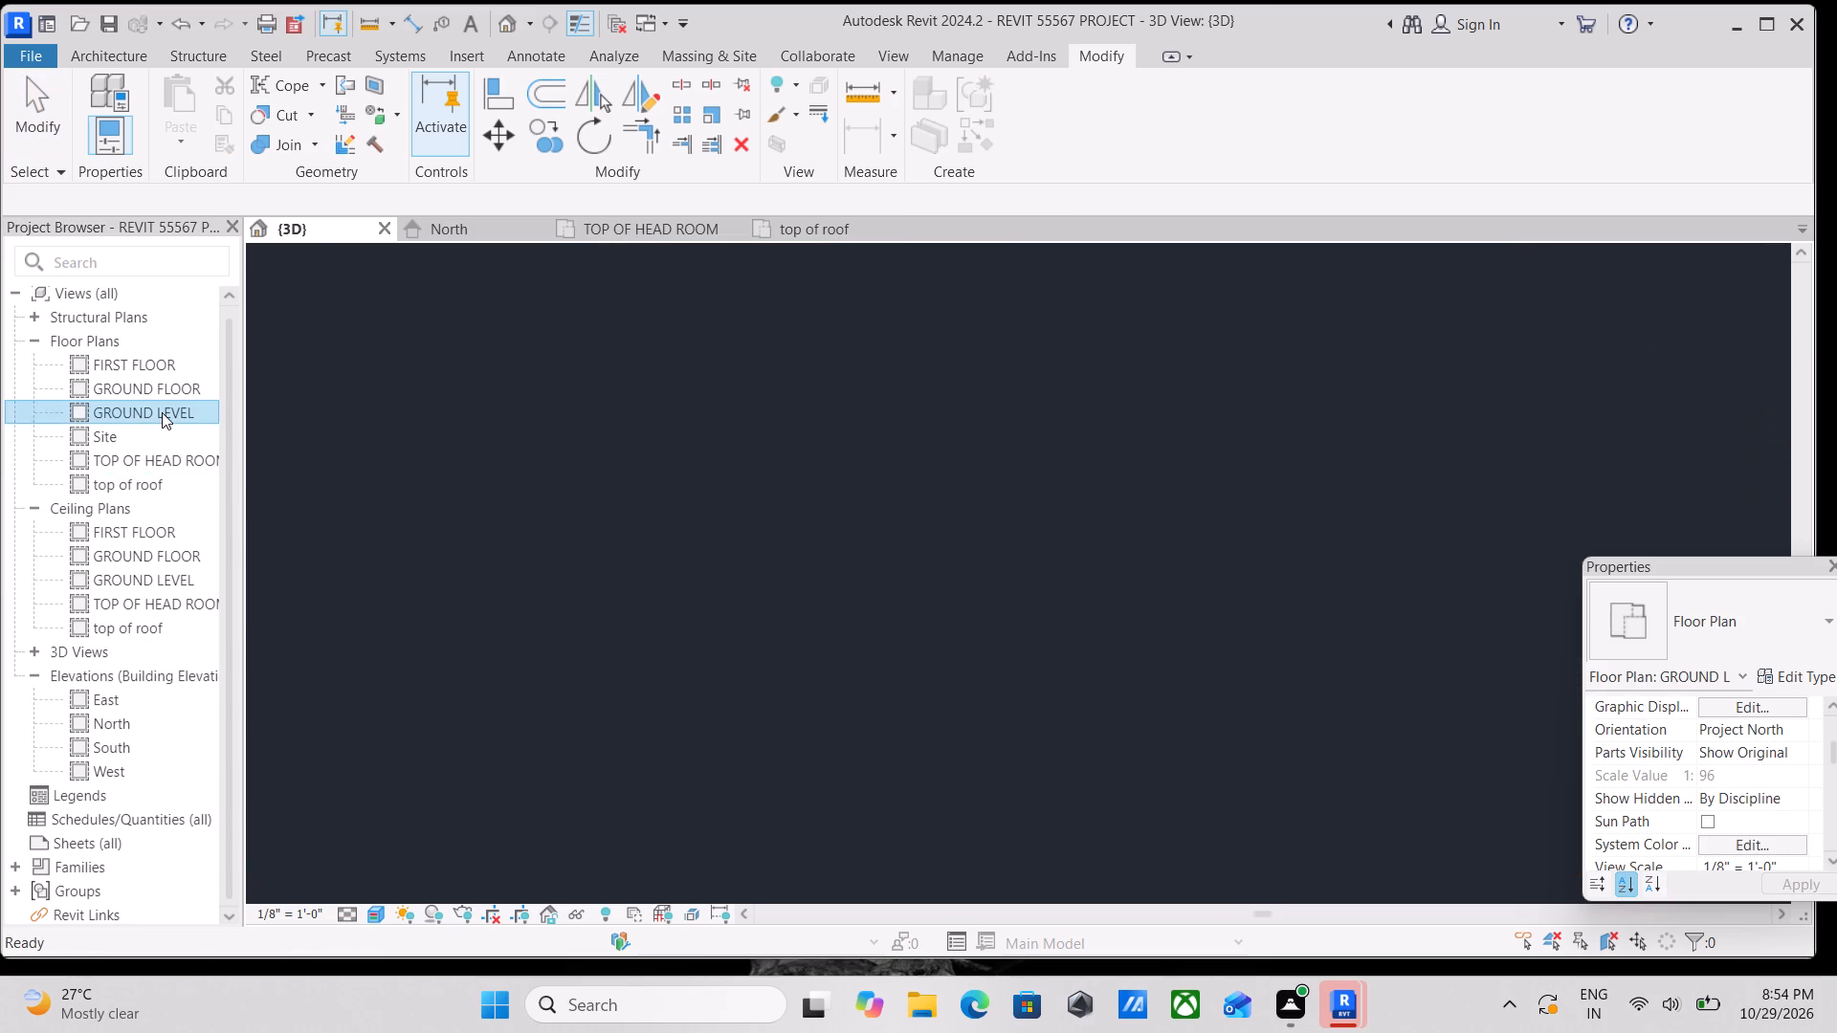
left_click(159, 392)
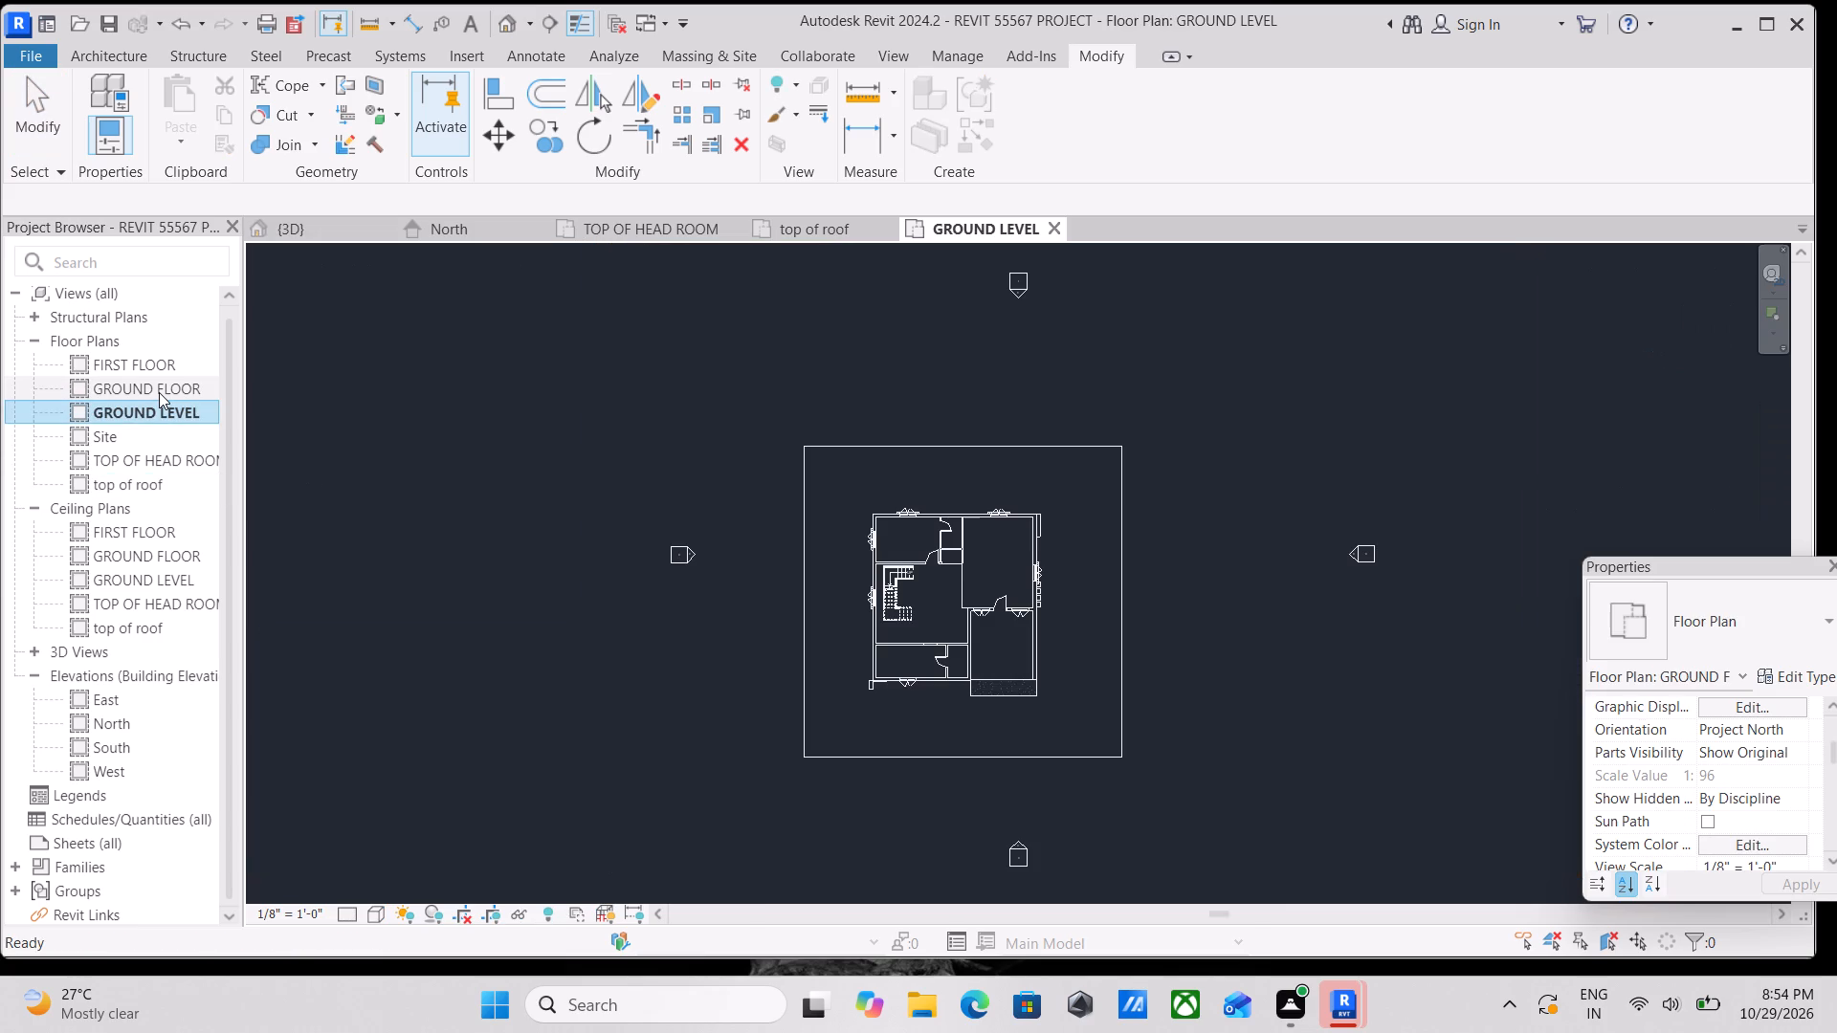
double_click(151, 385)
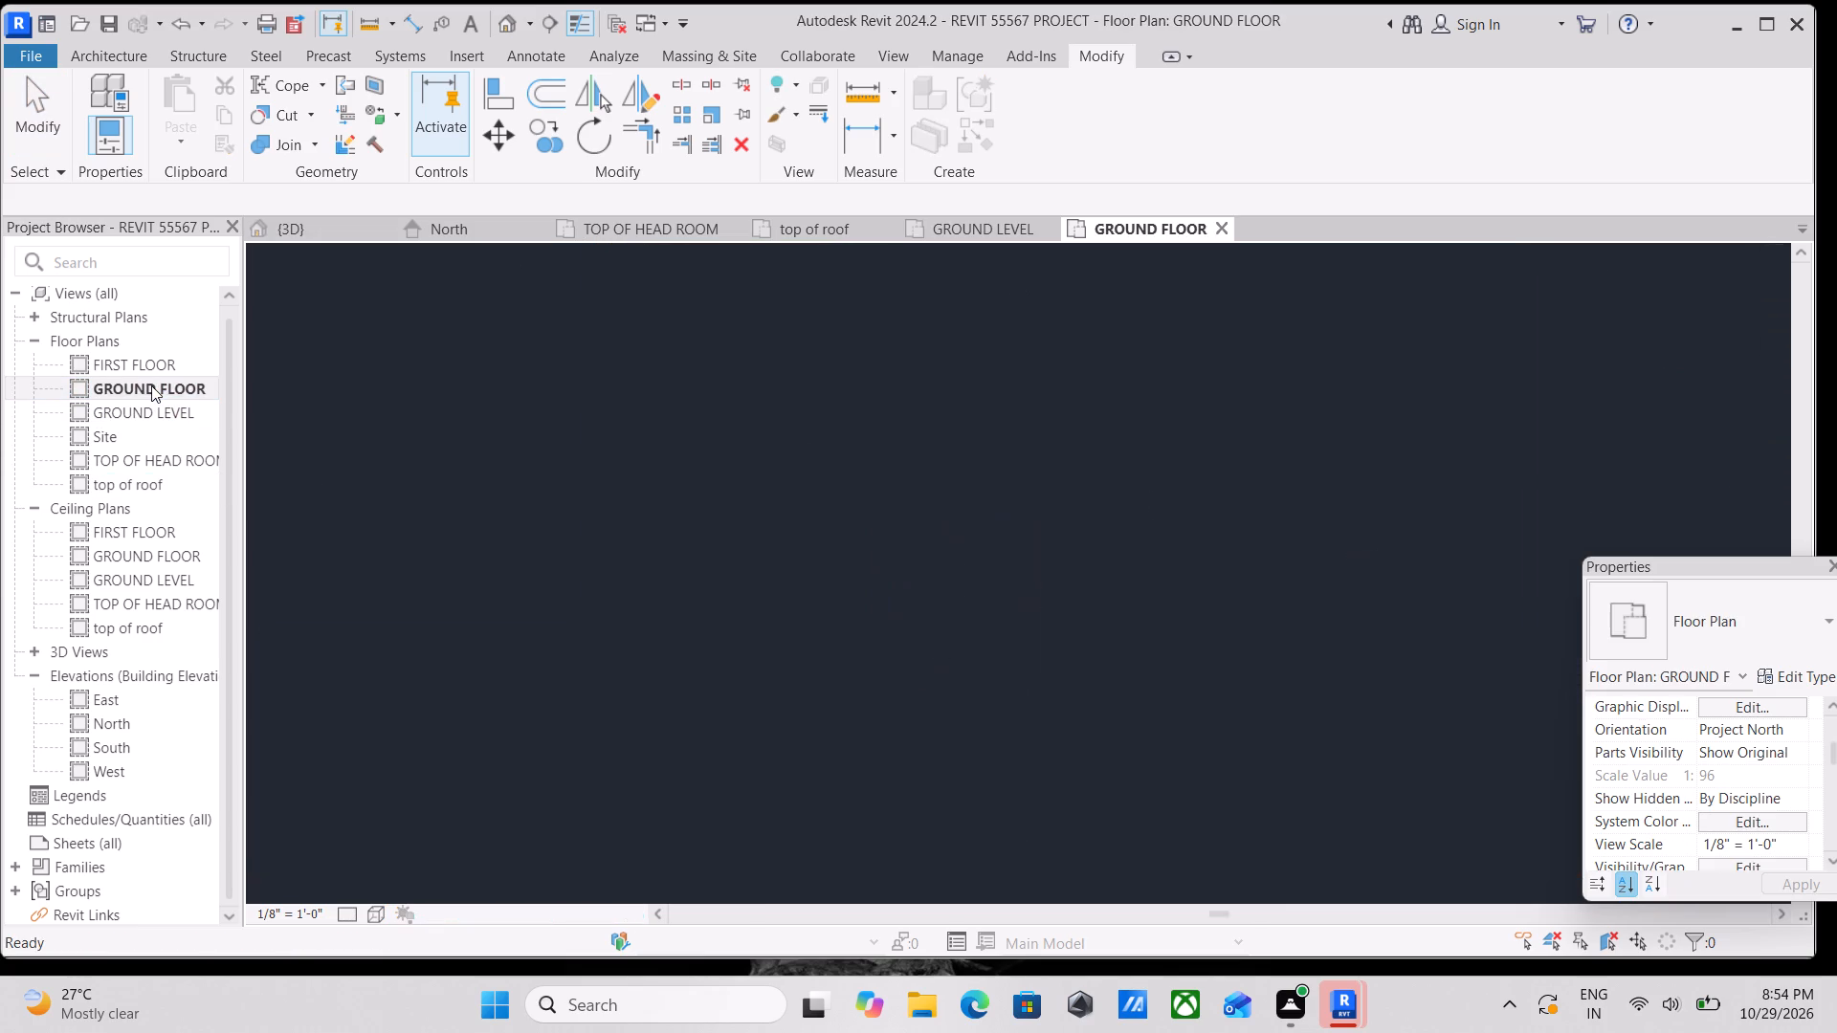
scroll(820, 631, "up", 13)
middle_click_drag(1086, 527, 1042, 719)
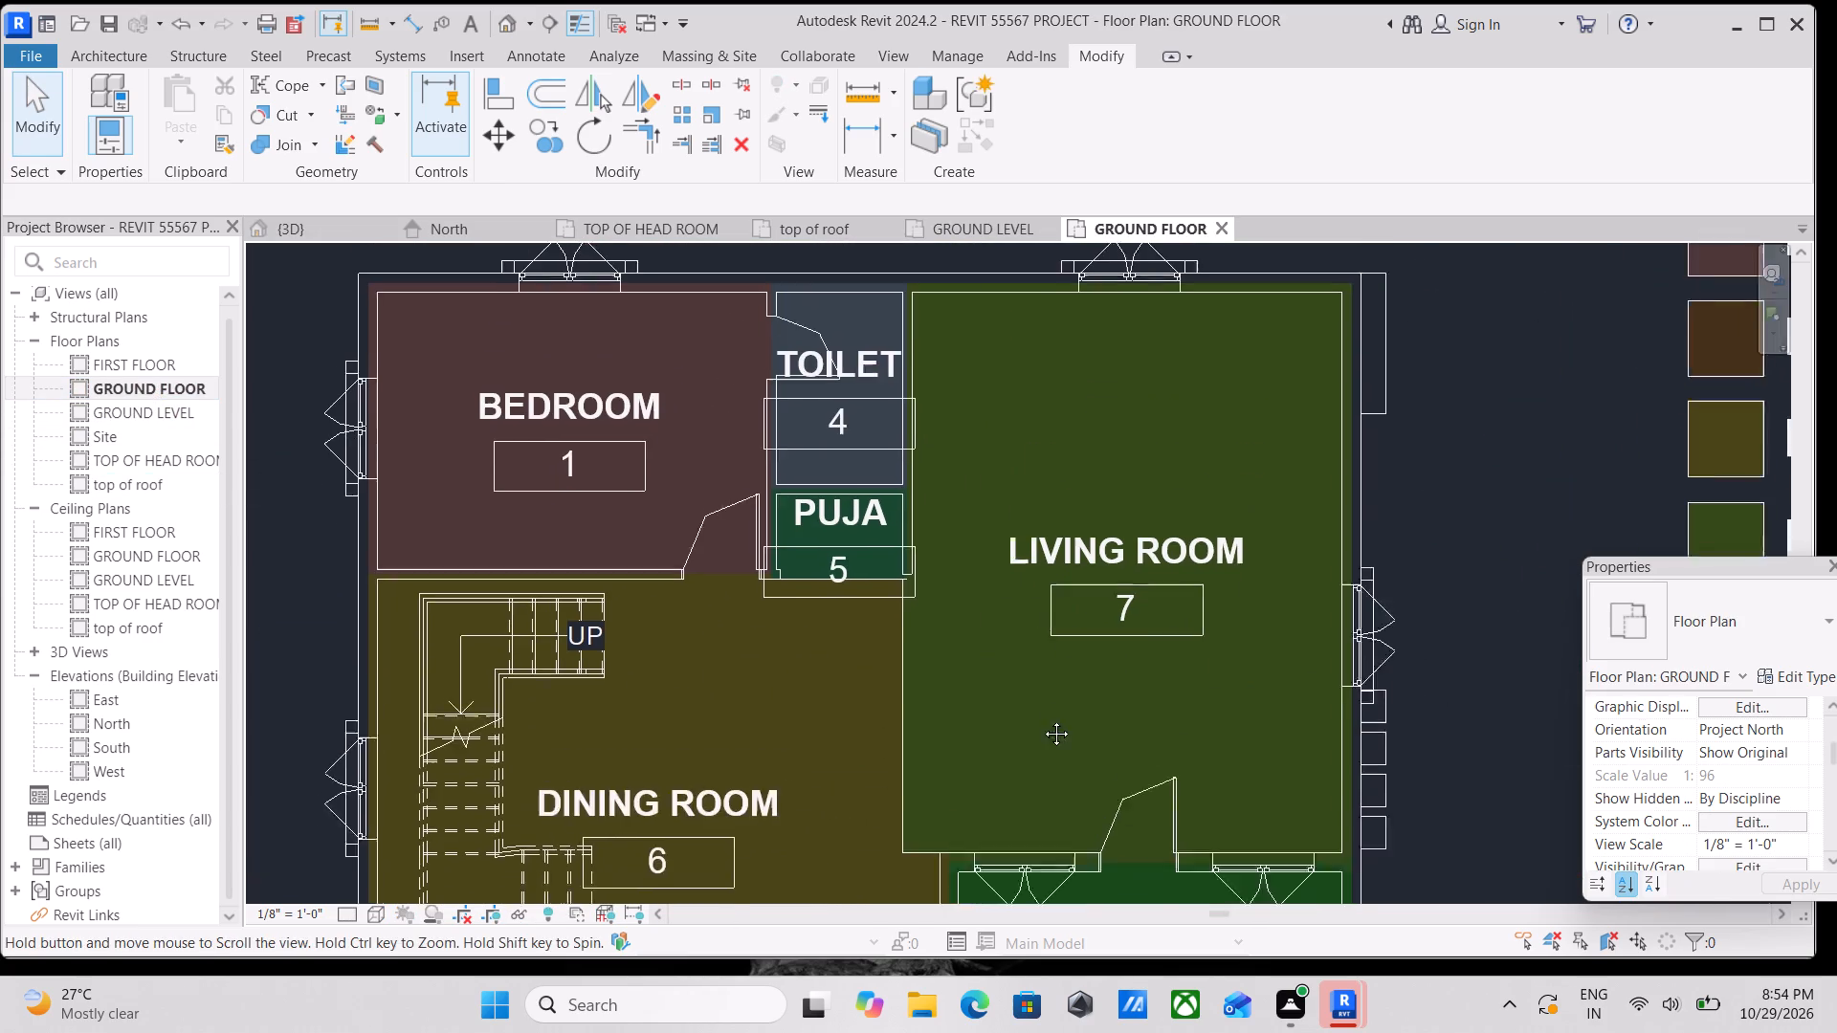
middle_click_drag(1042, 719, 1036, 743)
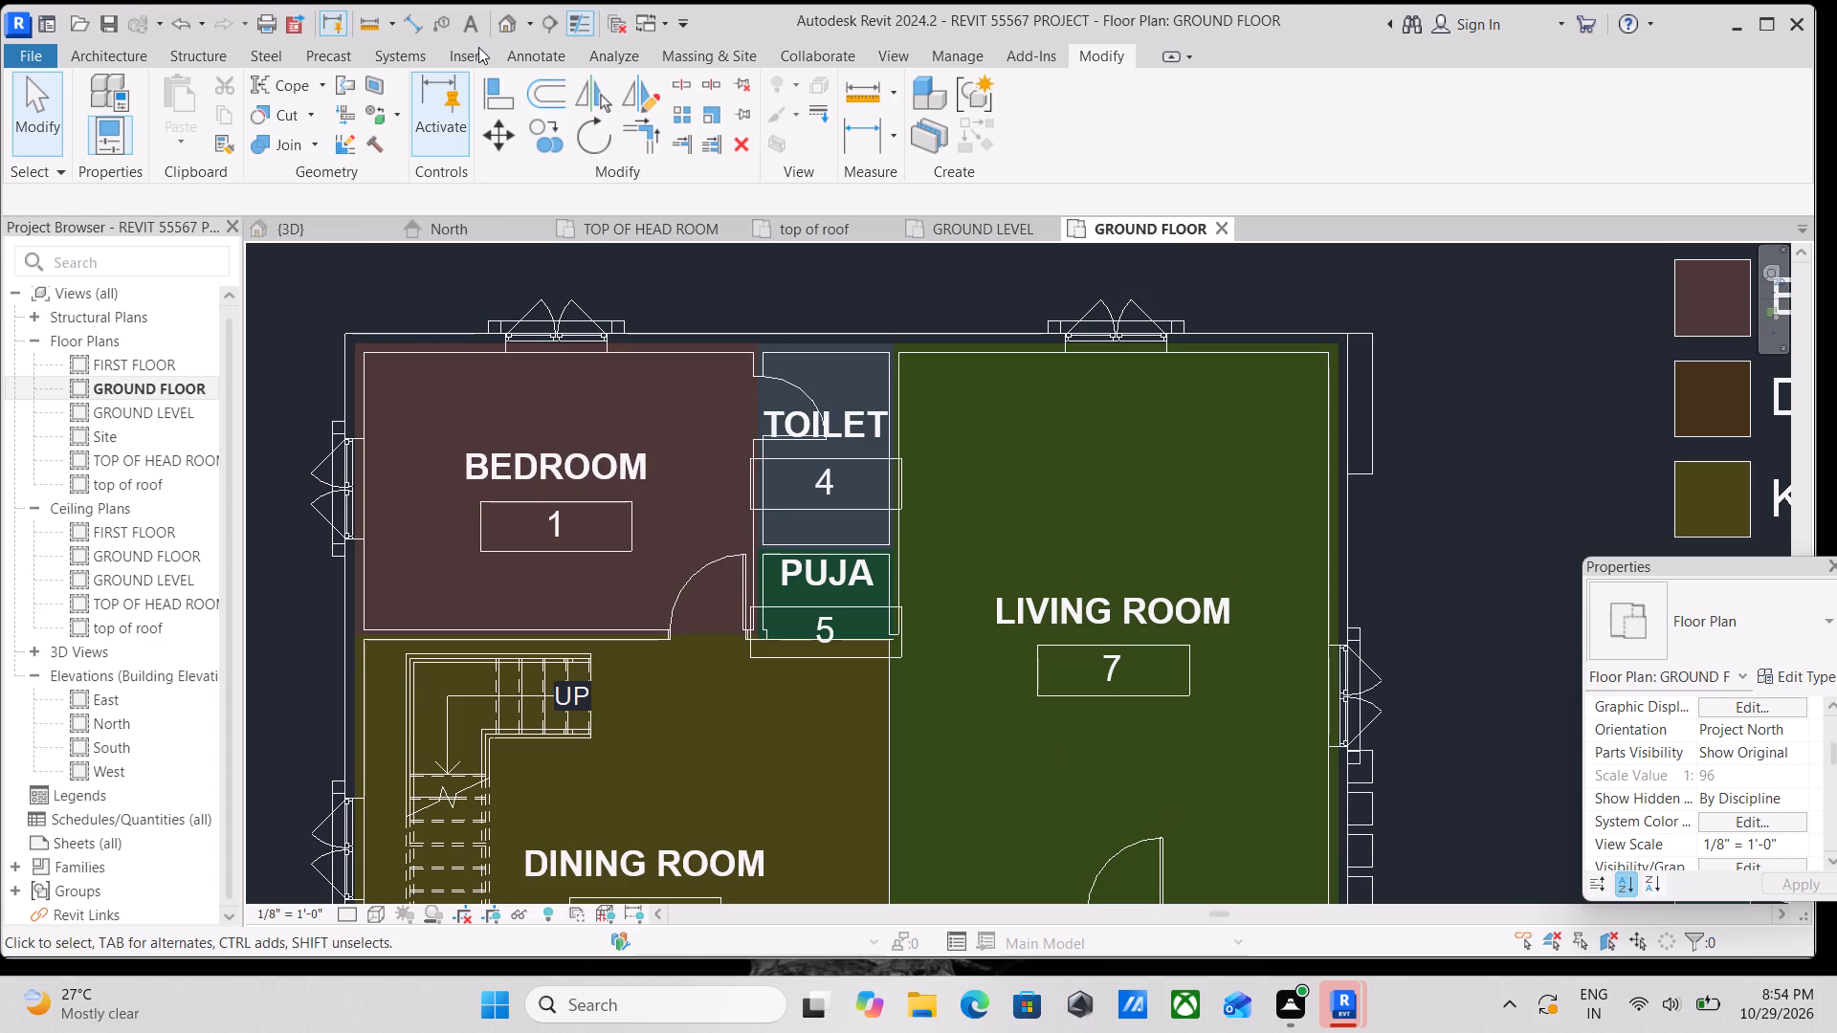
Start loading a family and browse from Documents into the SHUBHAM CITY folder nested inside the folder of the same name.
left_click(478, 47)
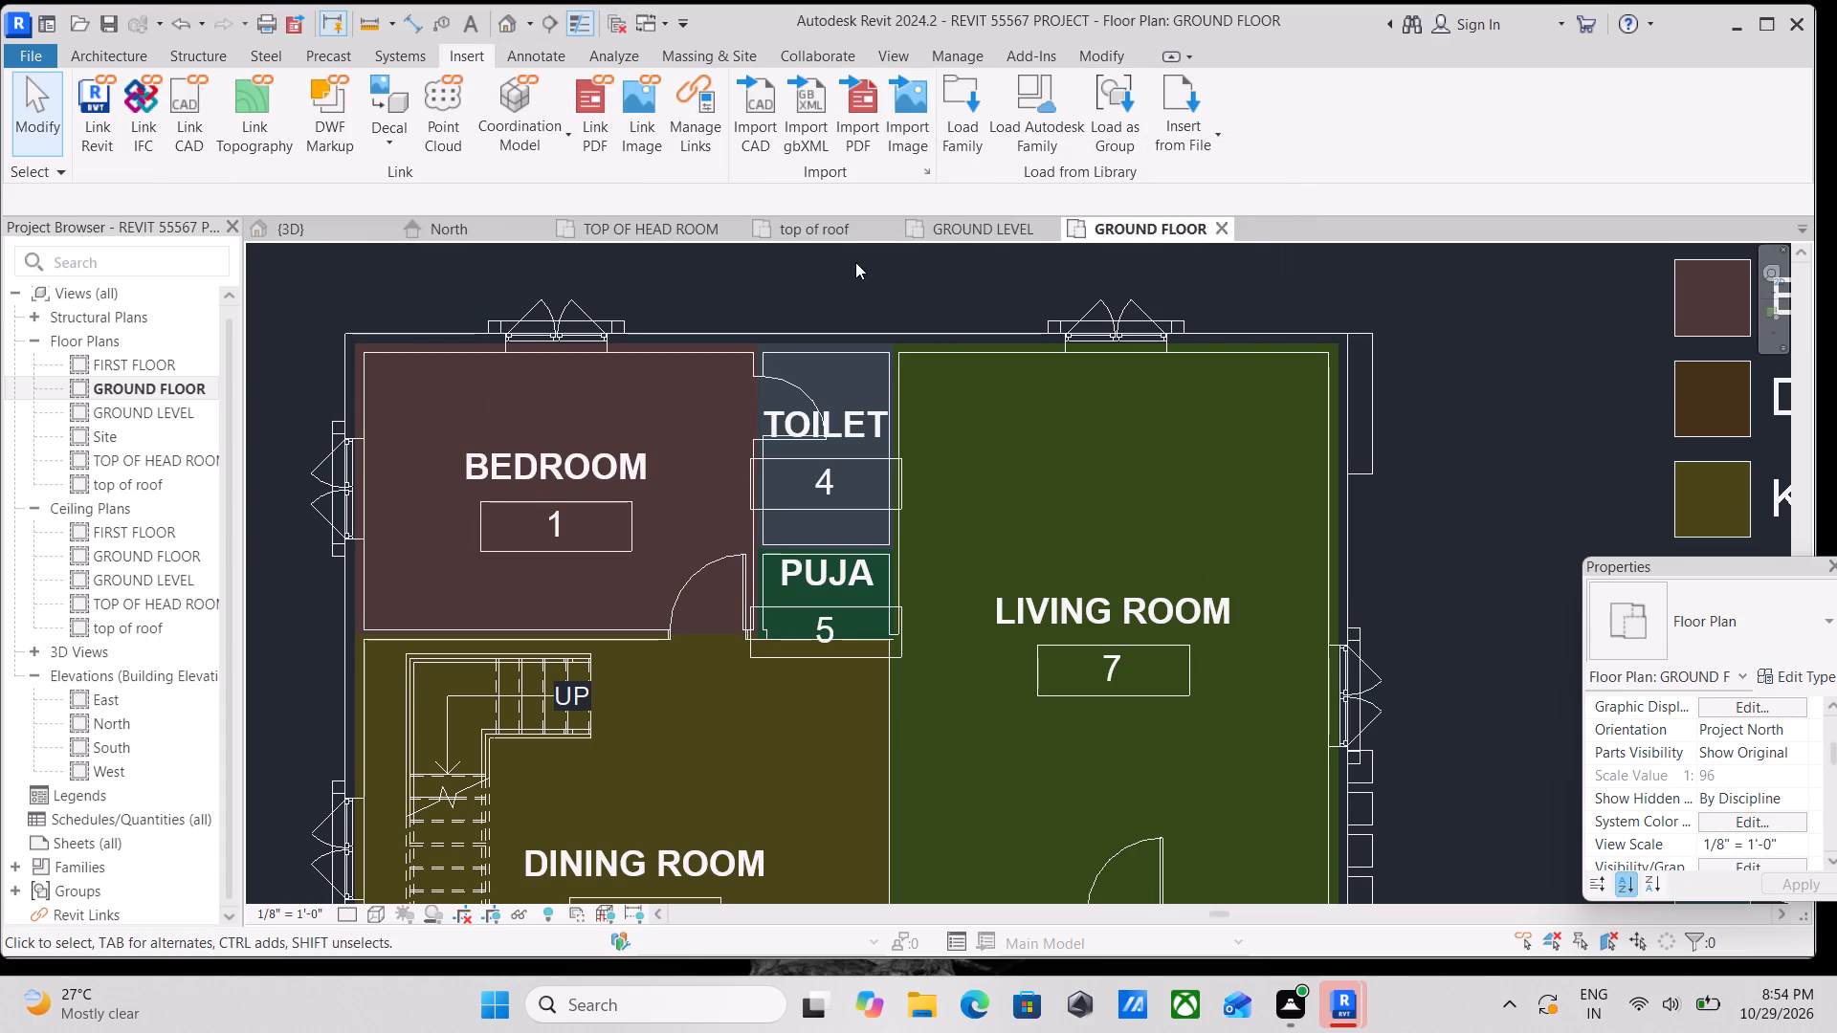
scroll(855, 260, "down", 3)
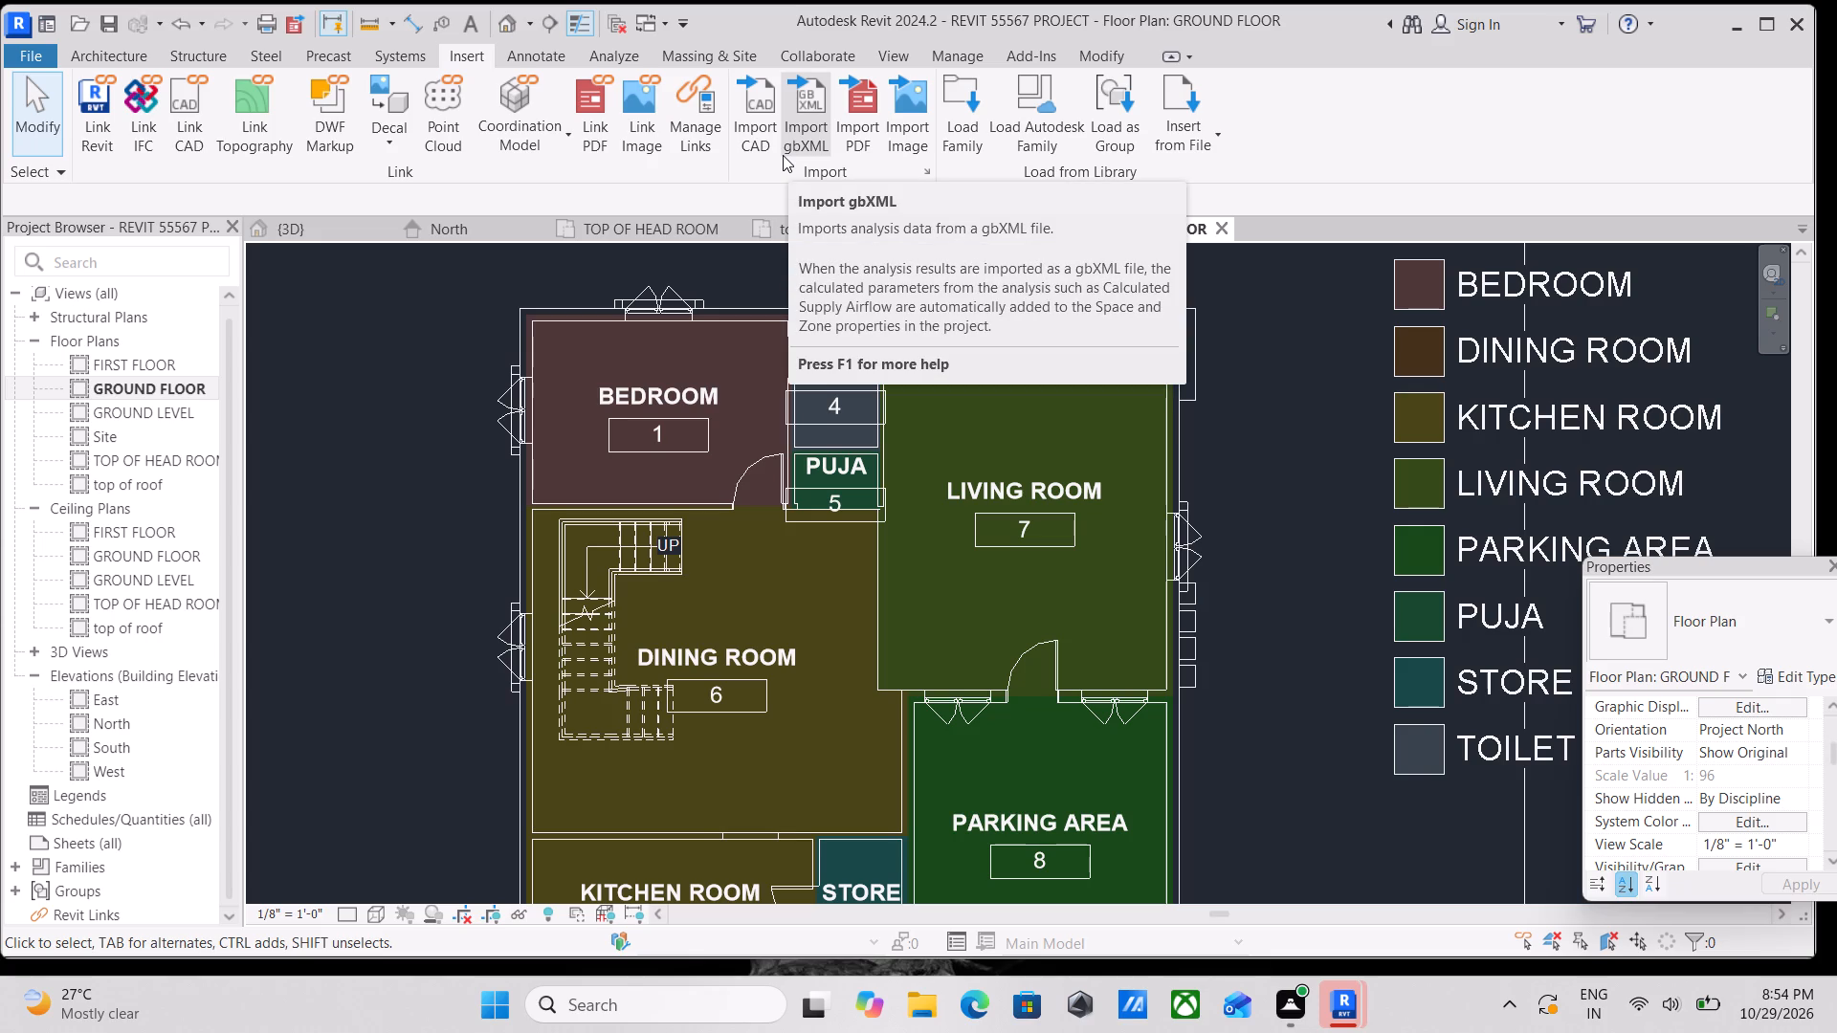
left_click(966, 103)
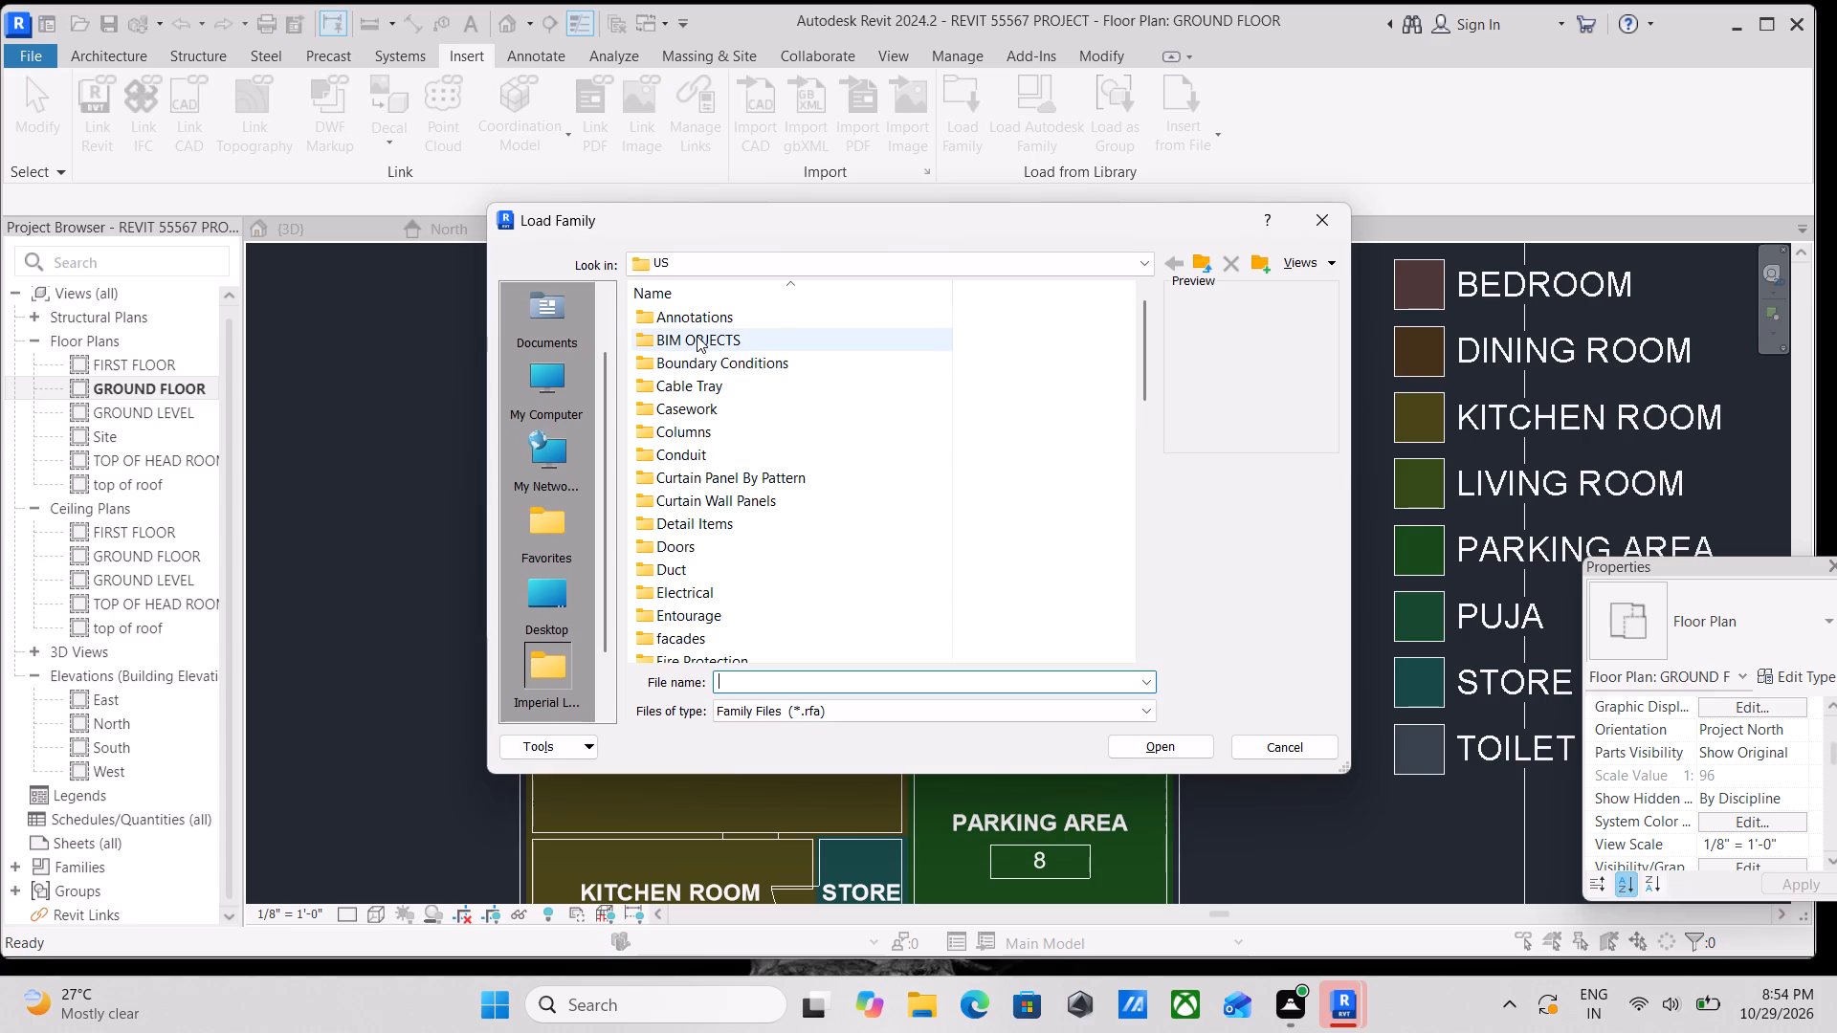
scroll(697, 550, "down", 2)
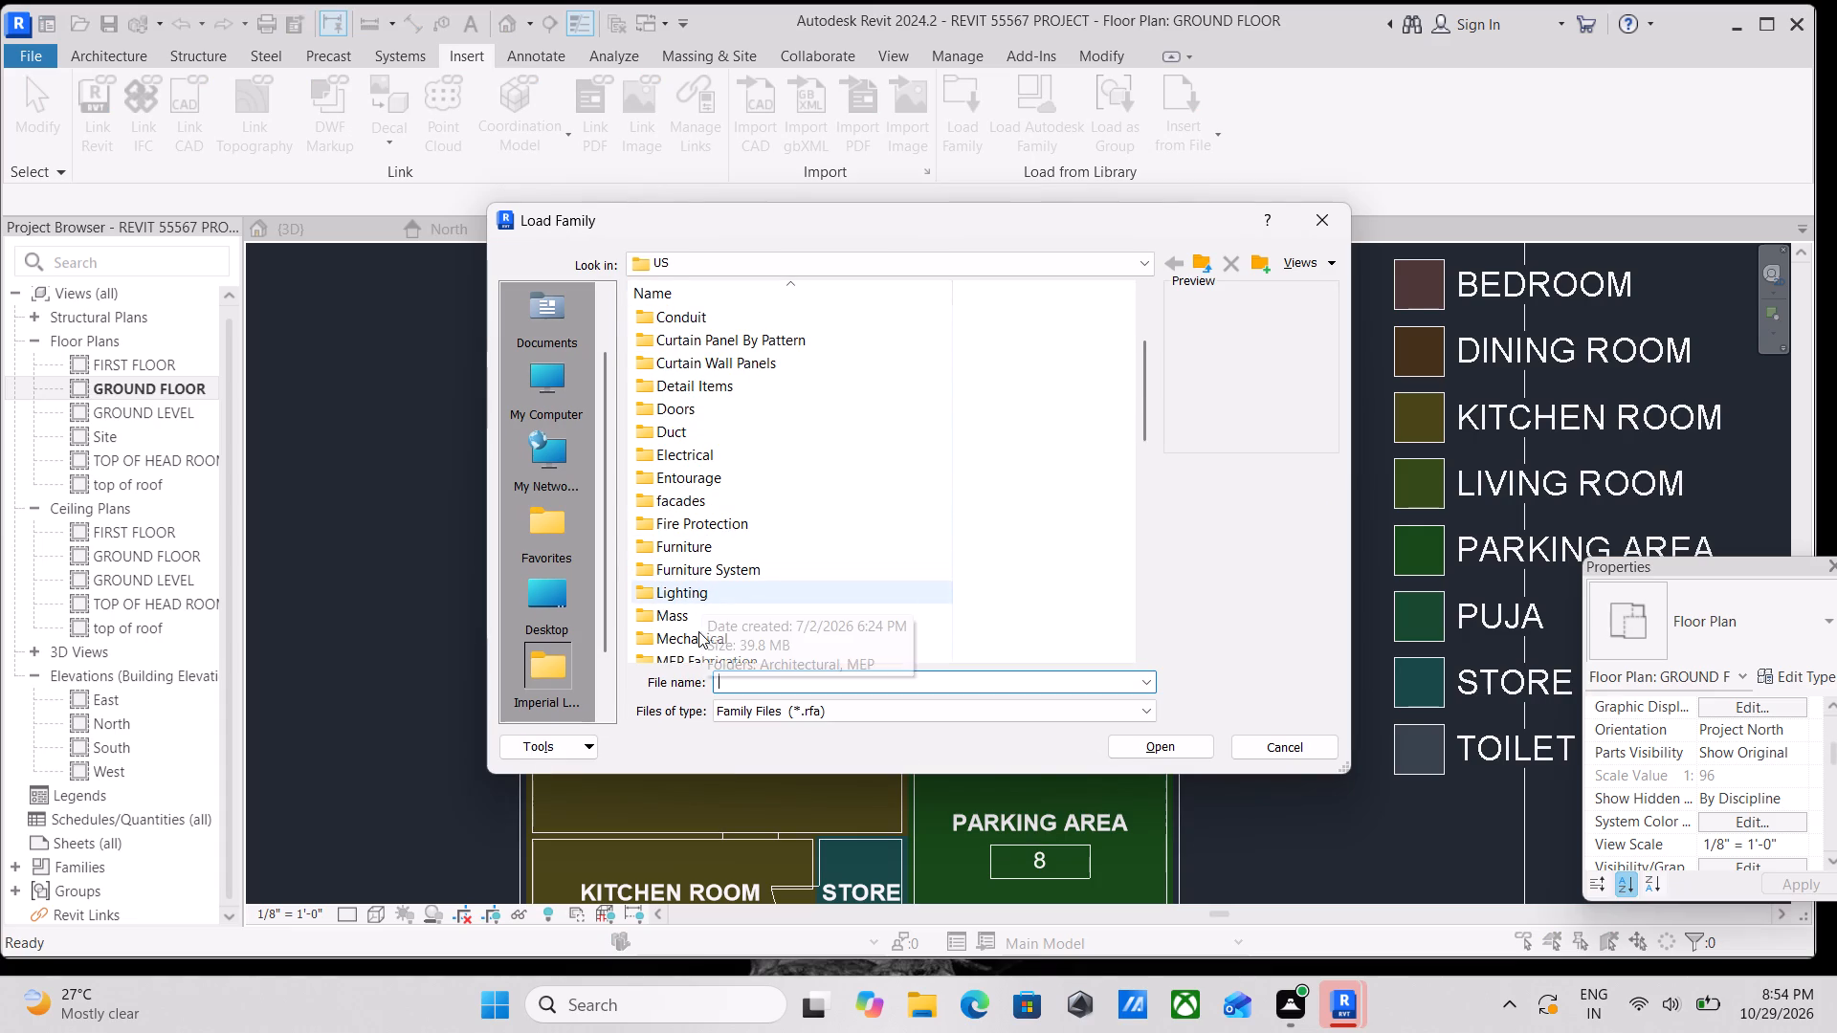
double_click(548, 326)
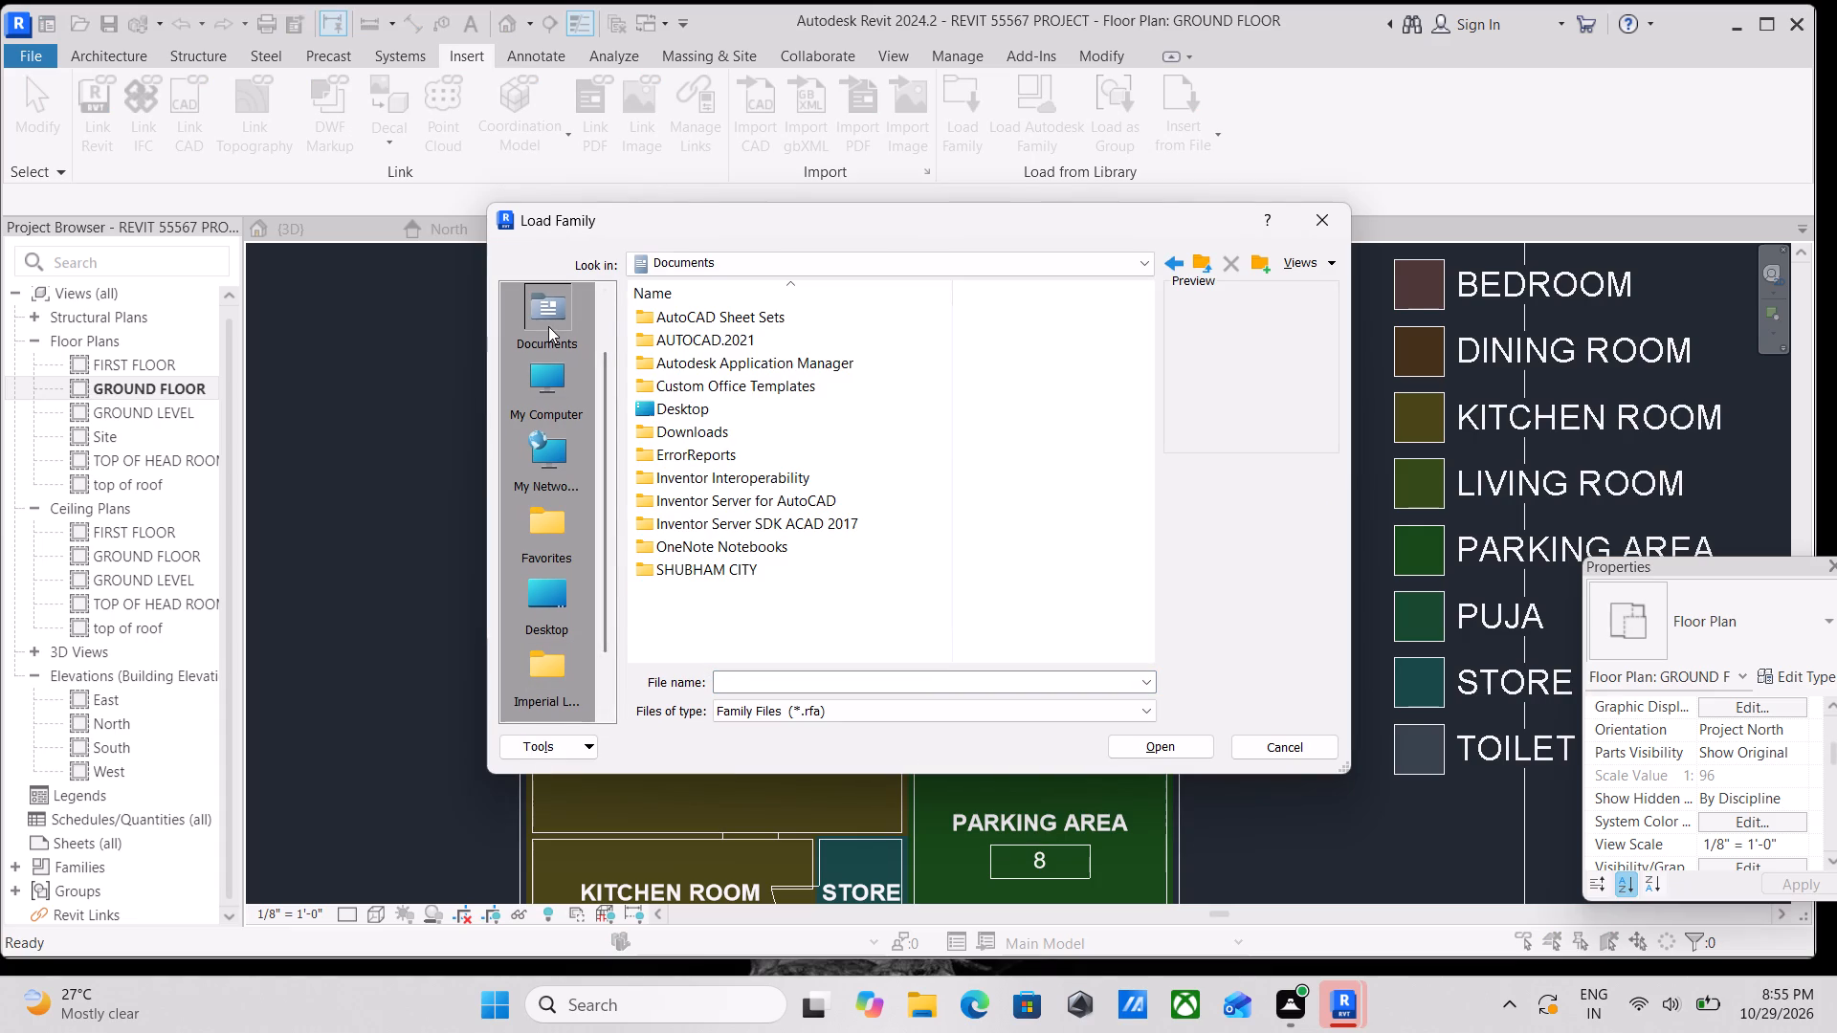
left_click(548, 321)
double_click(688, 570)
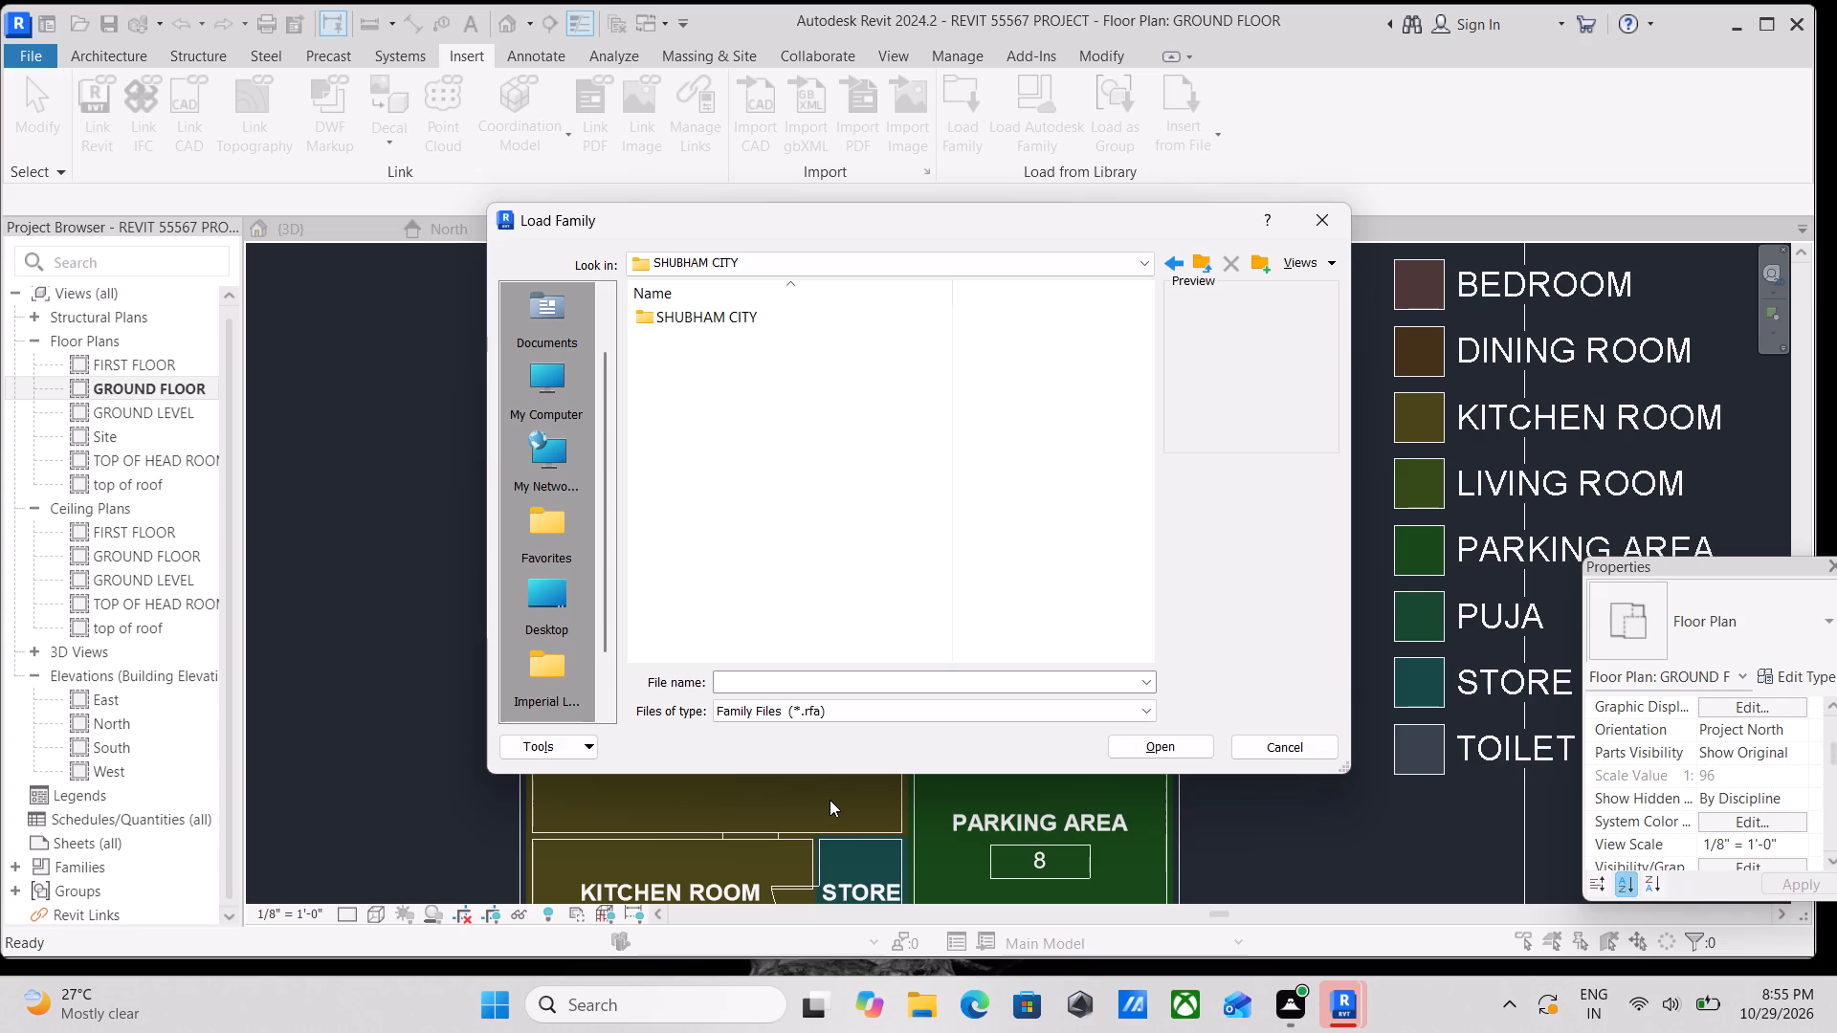
scroll(696, 842, "up", 3)
scroll(697, 831, "down", 1)
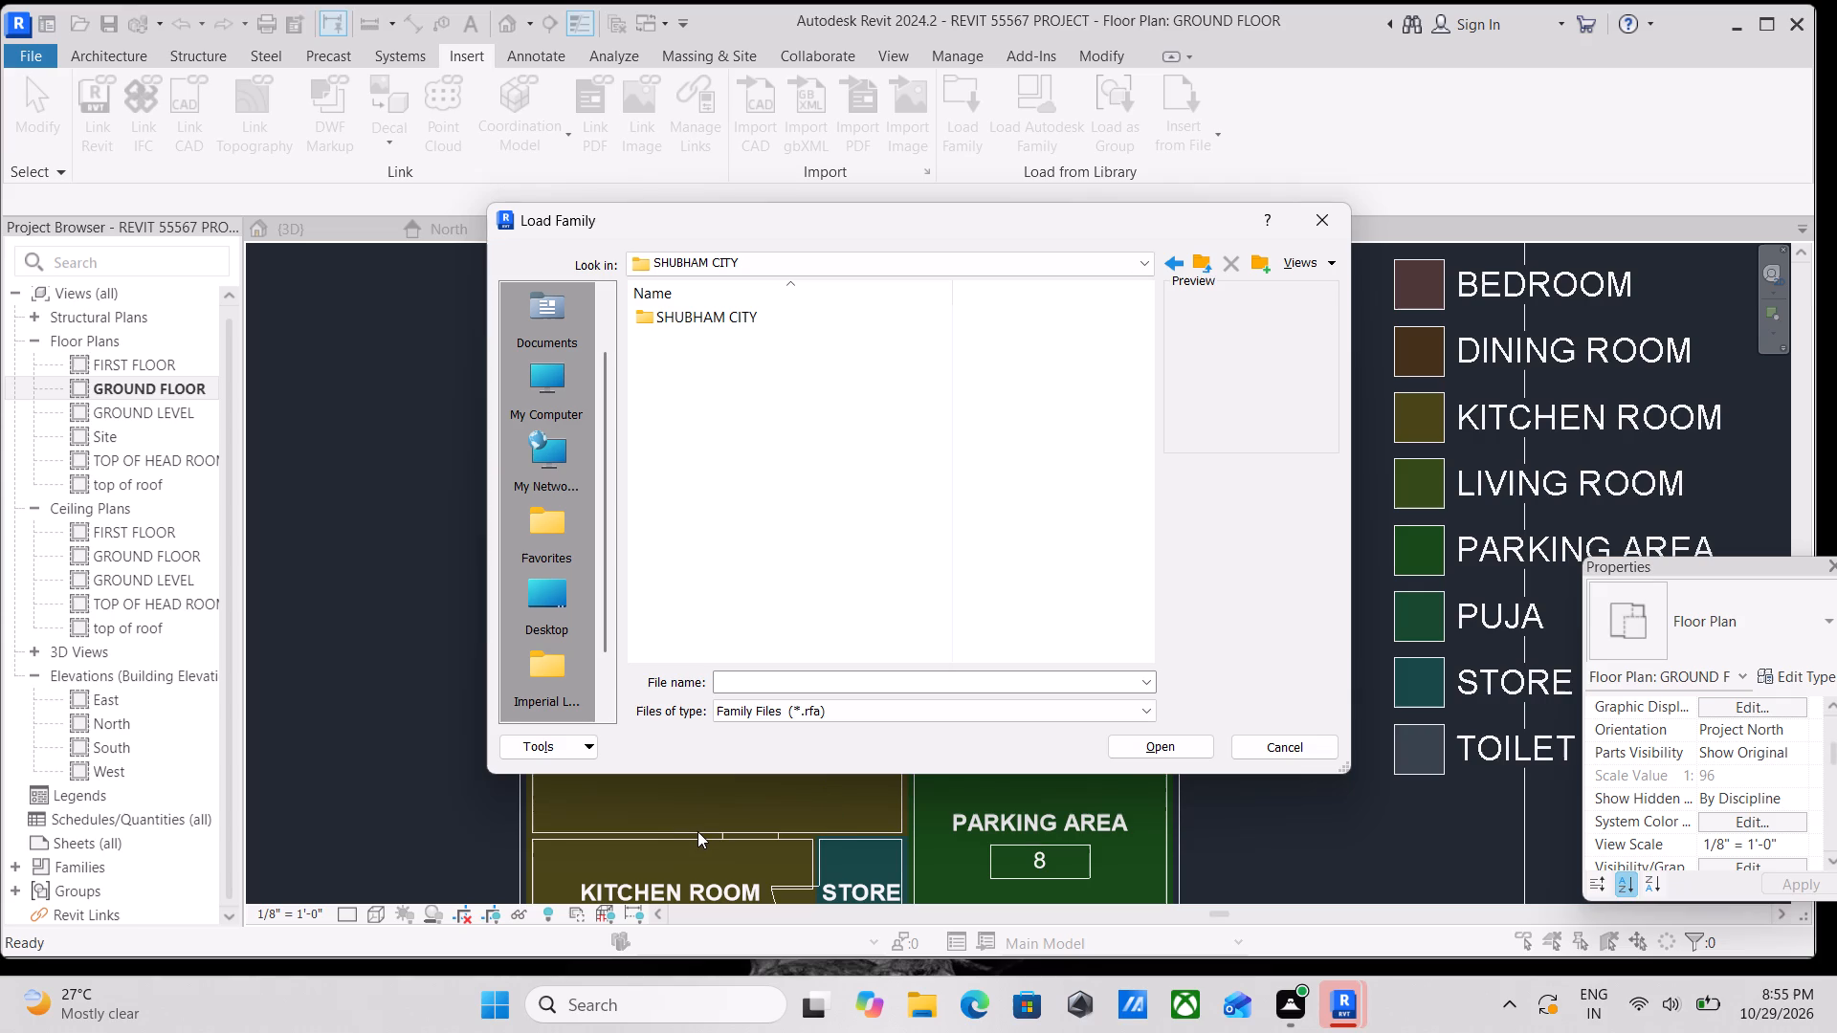
scroll(697, 831, "down", 1)
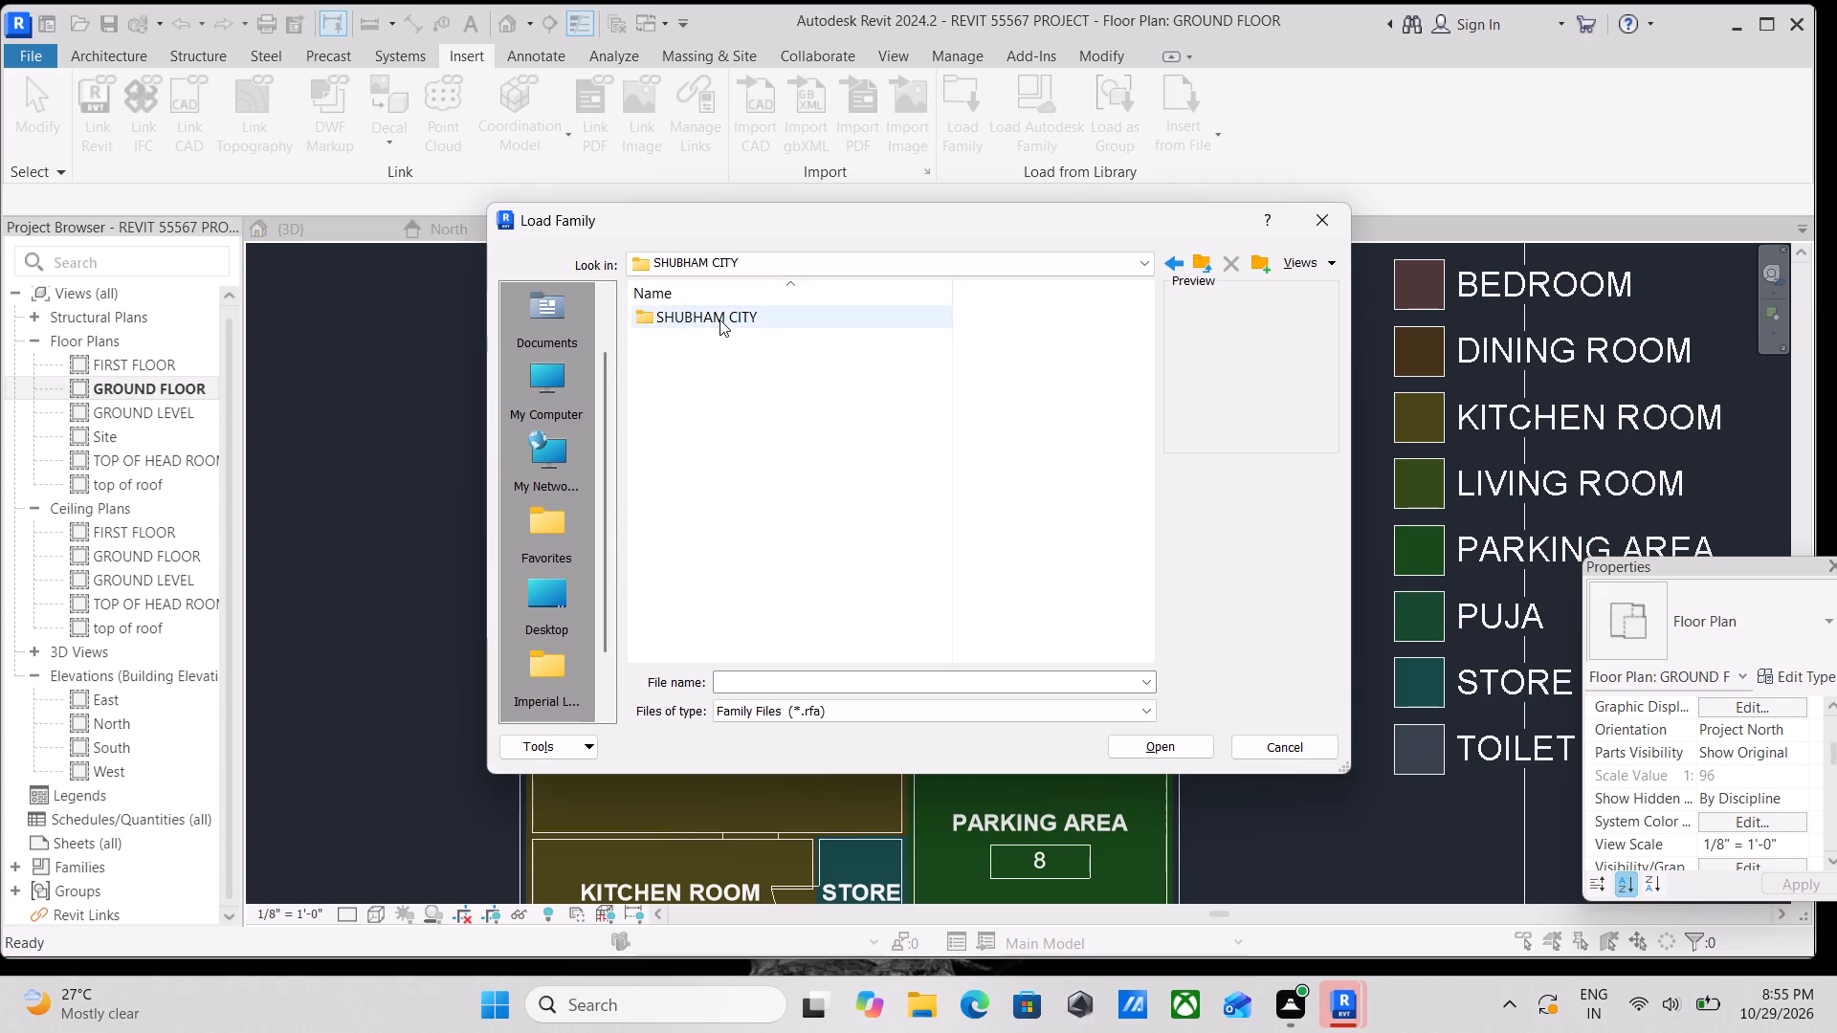
double_click(719, 319)
Load the Dinning_Room_Table_and_Chairs_13500 family from the dining table folder.
scroll(702, 499, "down", 3)
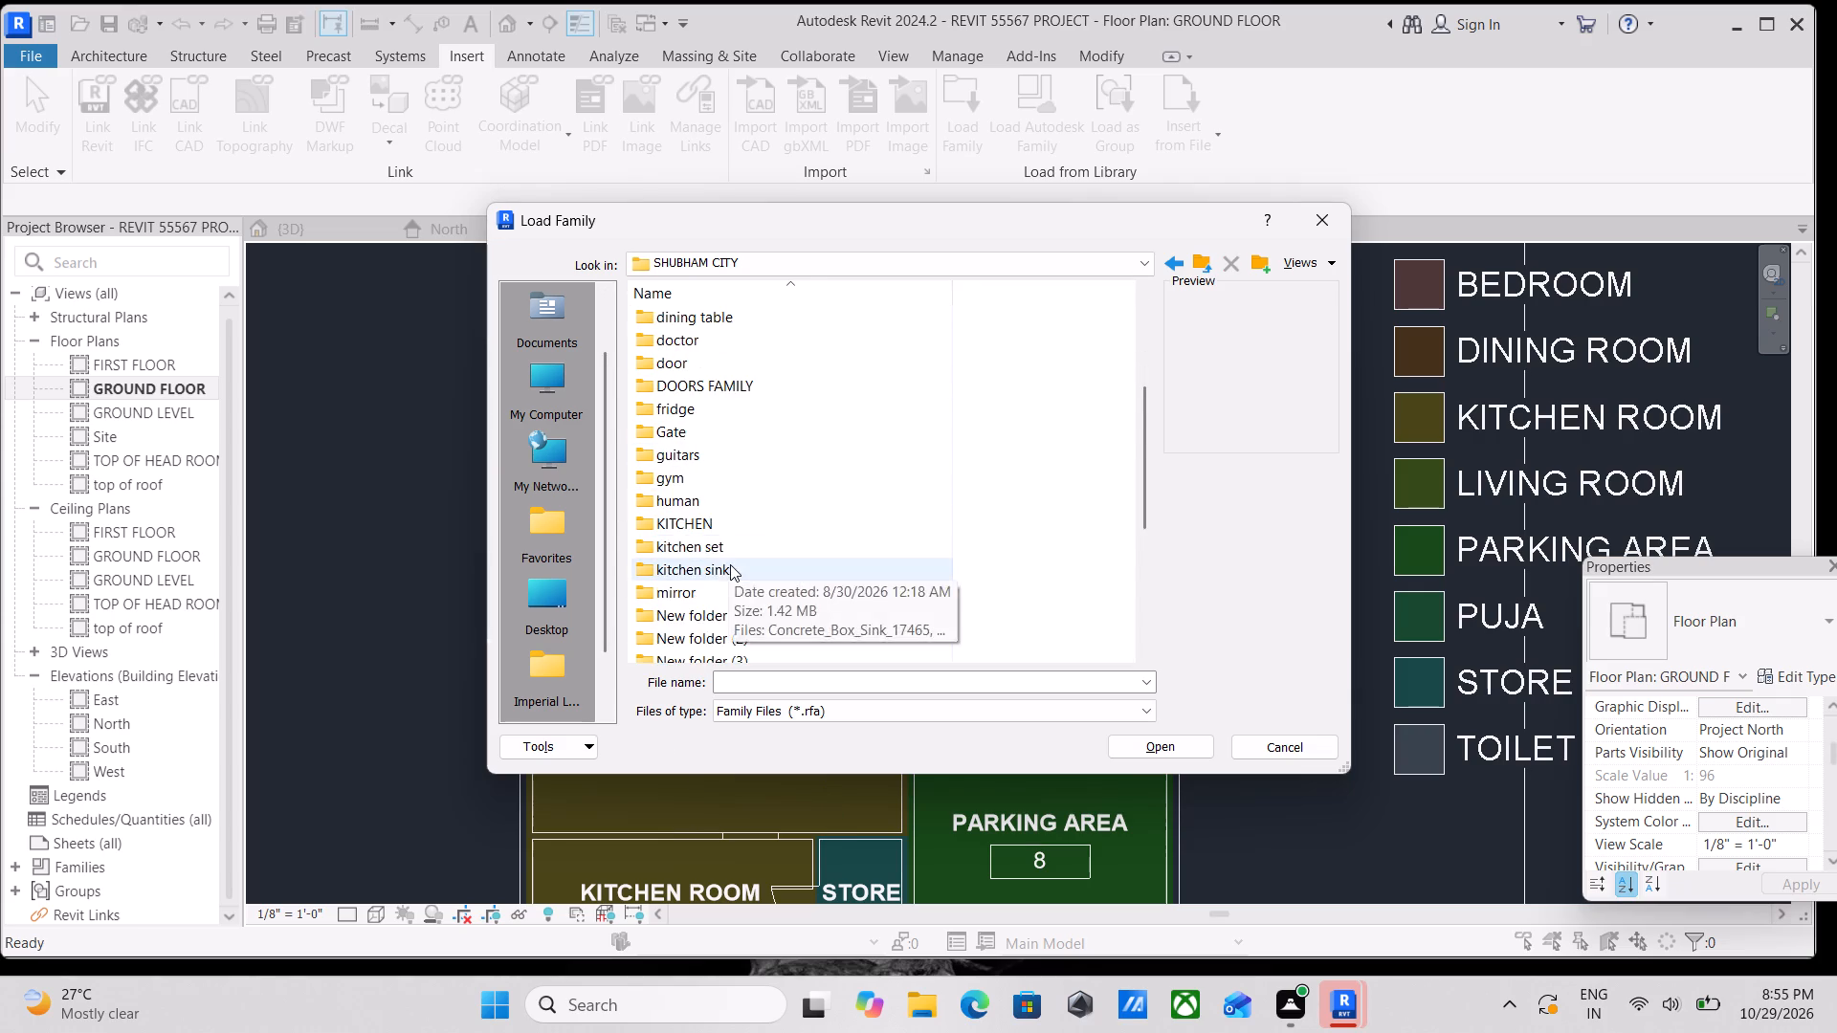
scroll(730, 564, "down", 2)
scroll(722, 540, "up", 1)
scroll(694, 453, "up", 2)
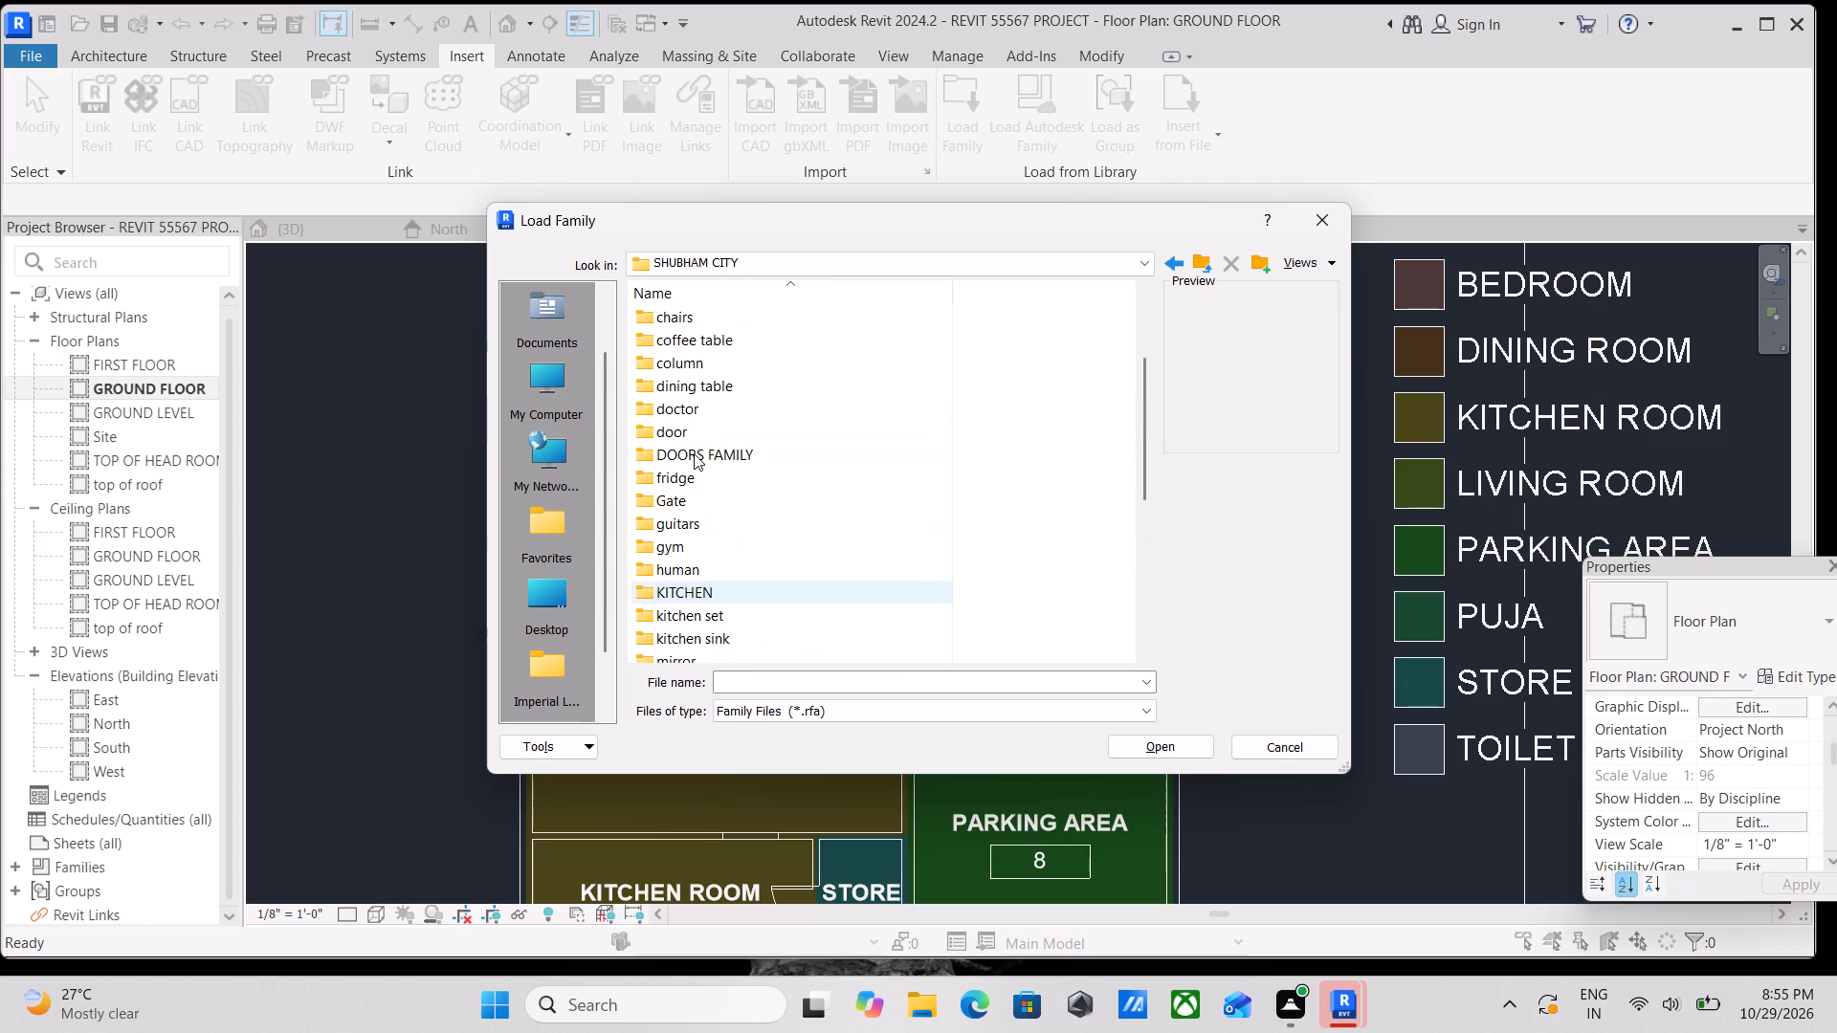
scroll(740, 449, "down", 2)
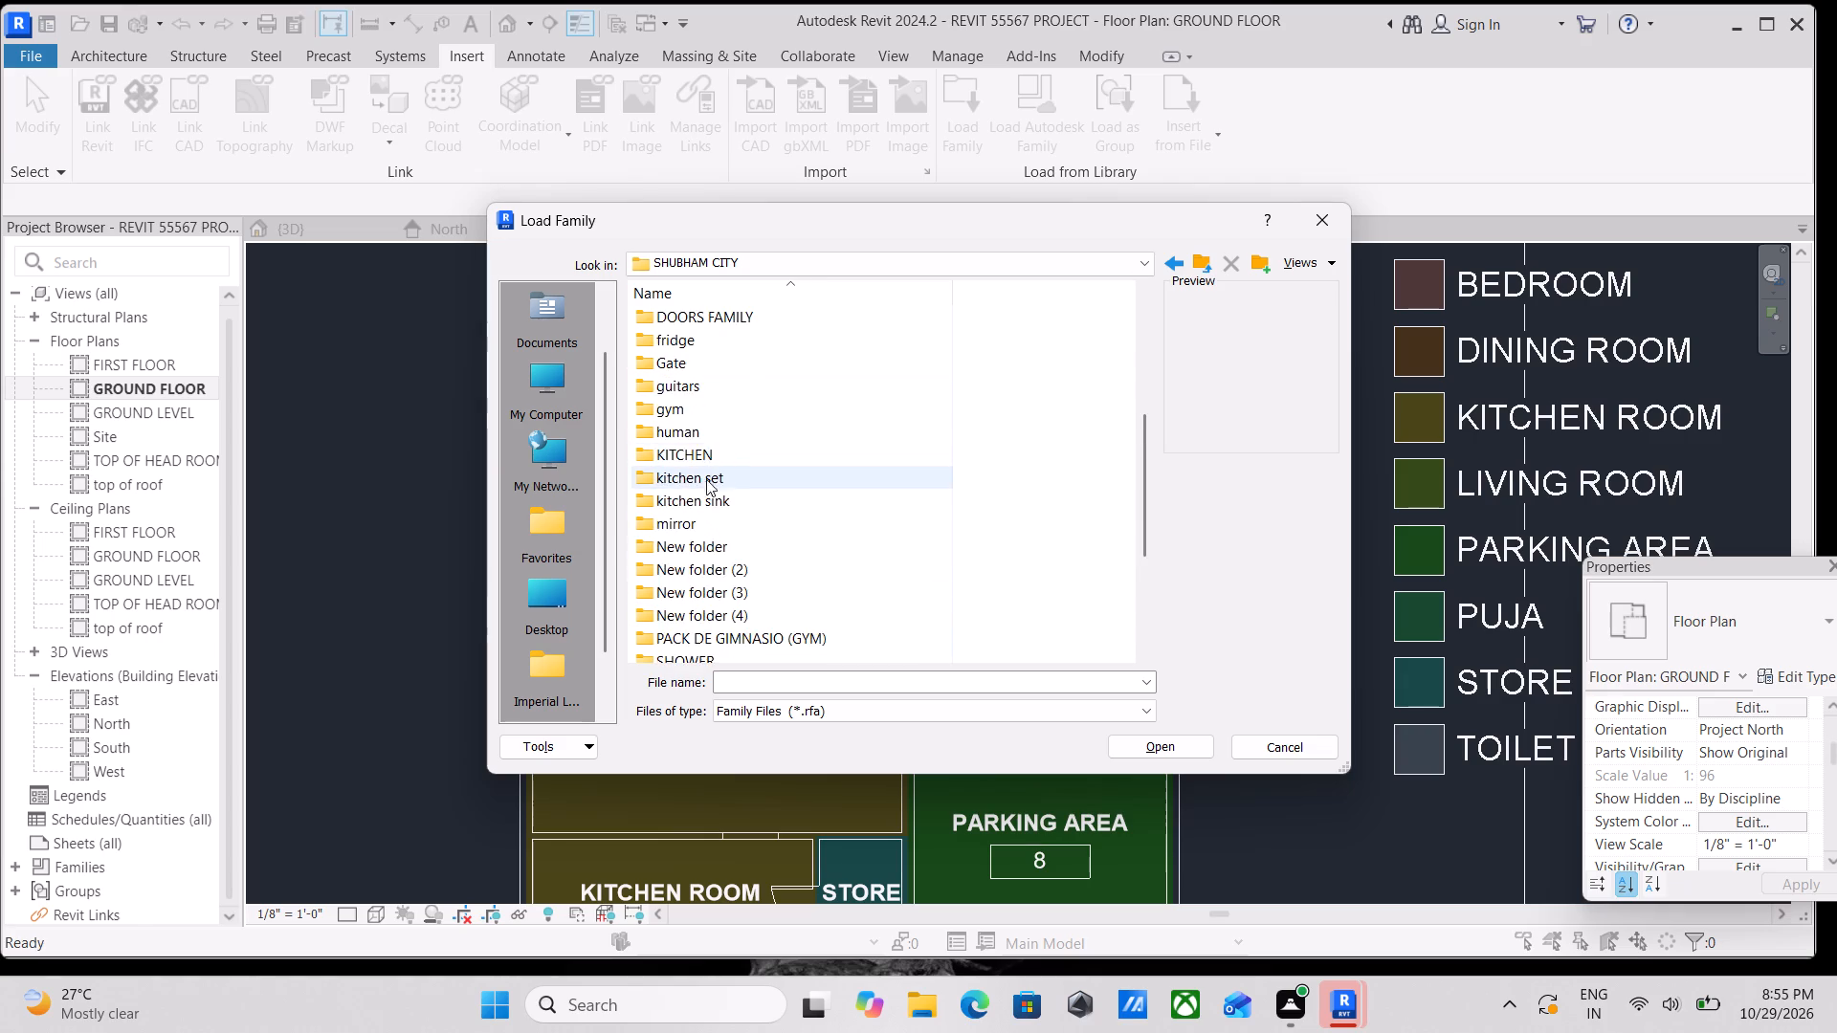
scroll(689, 516, "down", 4)
scroll(685, 530, "up", 5)
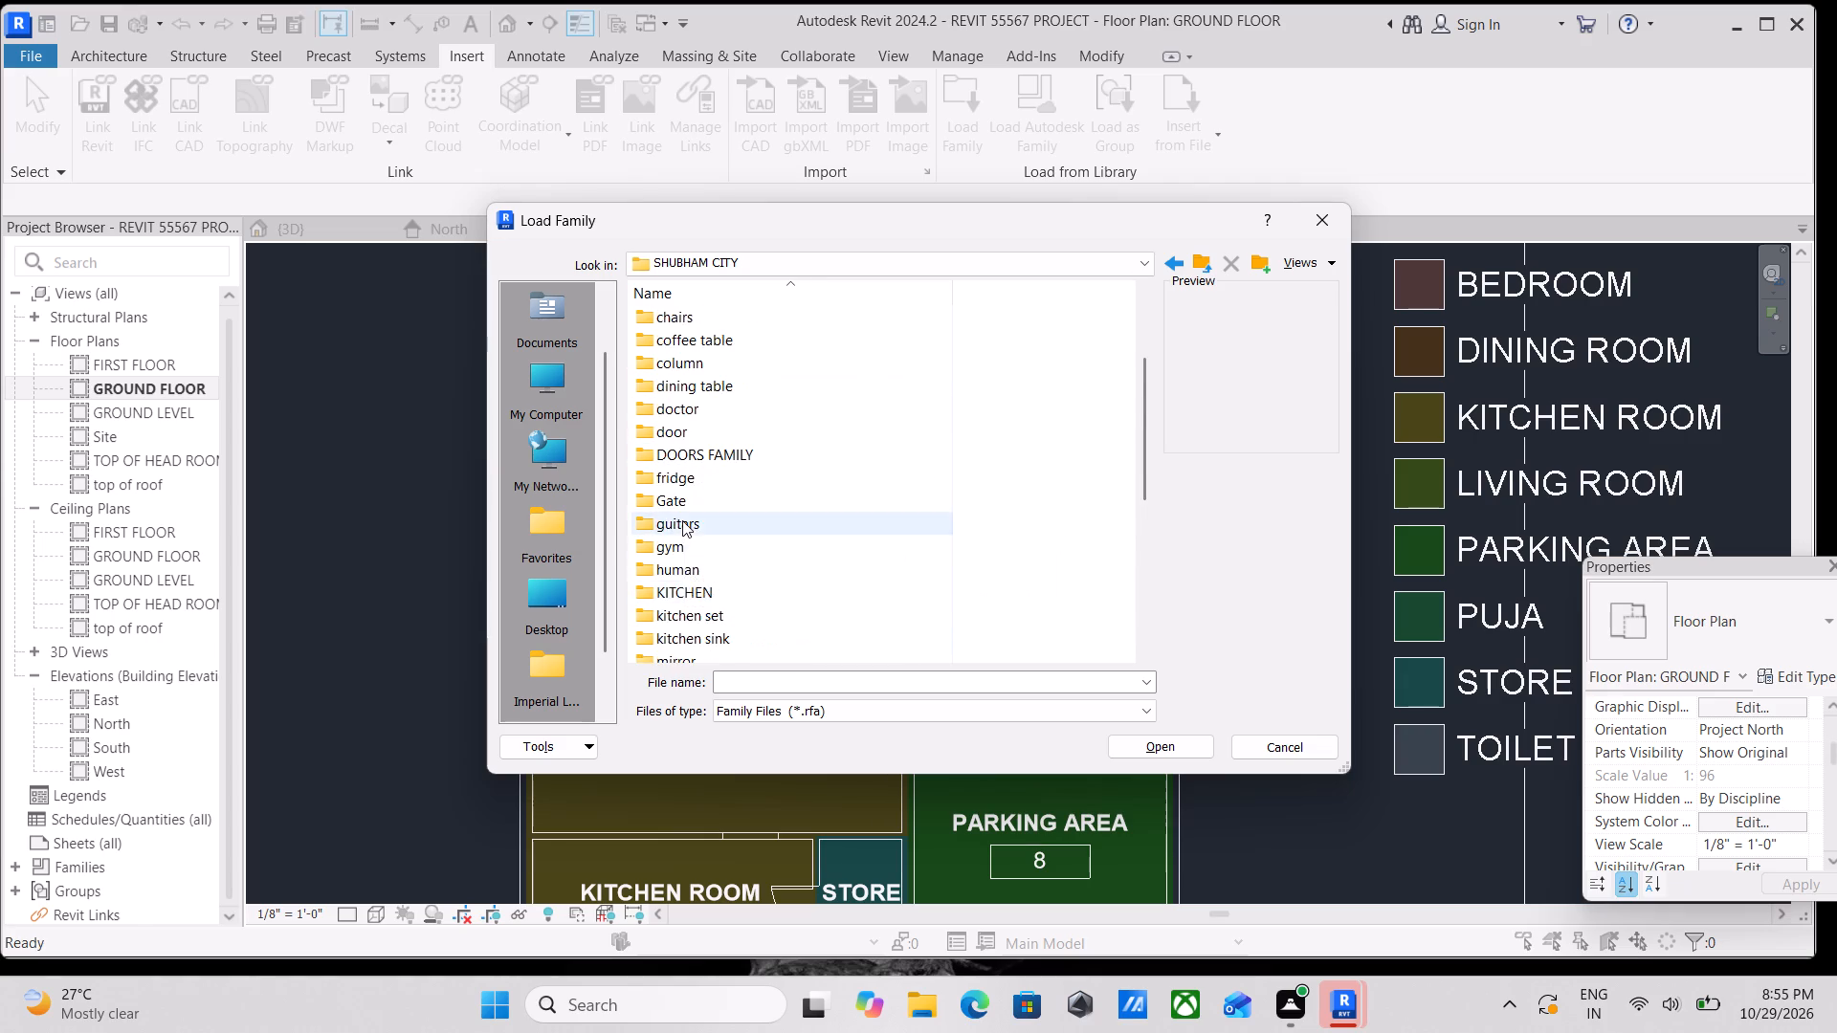
scroll(682, 520, "down", 1)
scroll(682, 520, "up", 2)
double_click(718, 449)
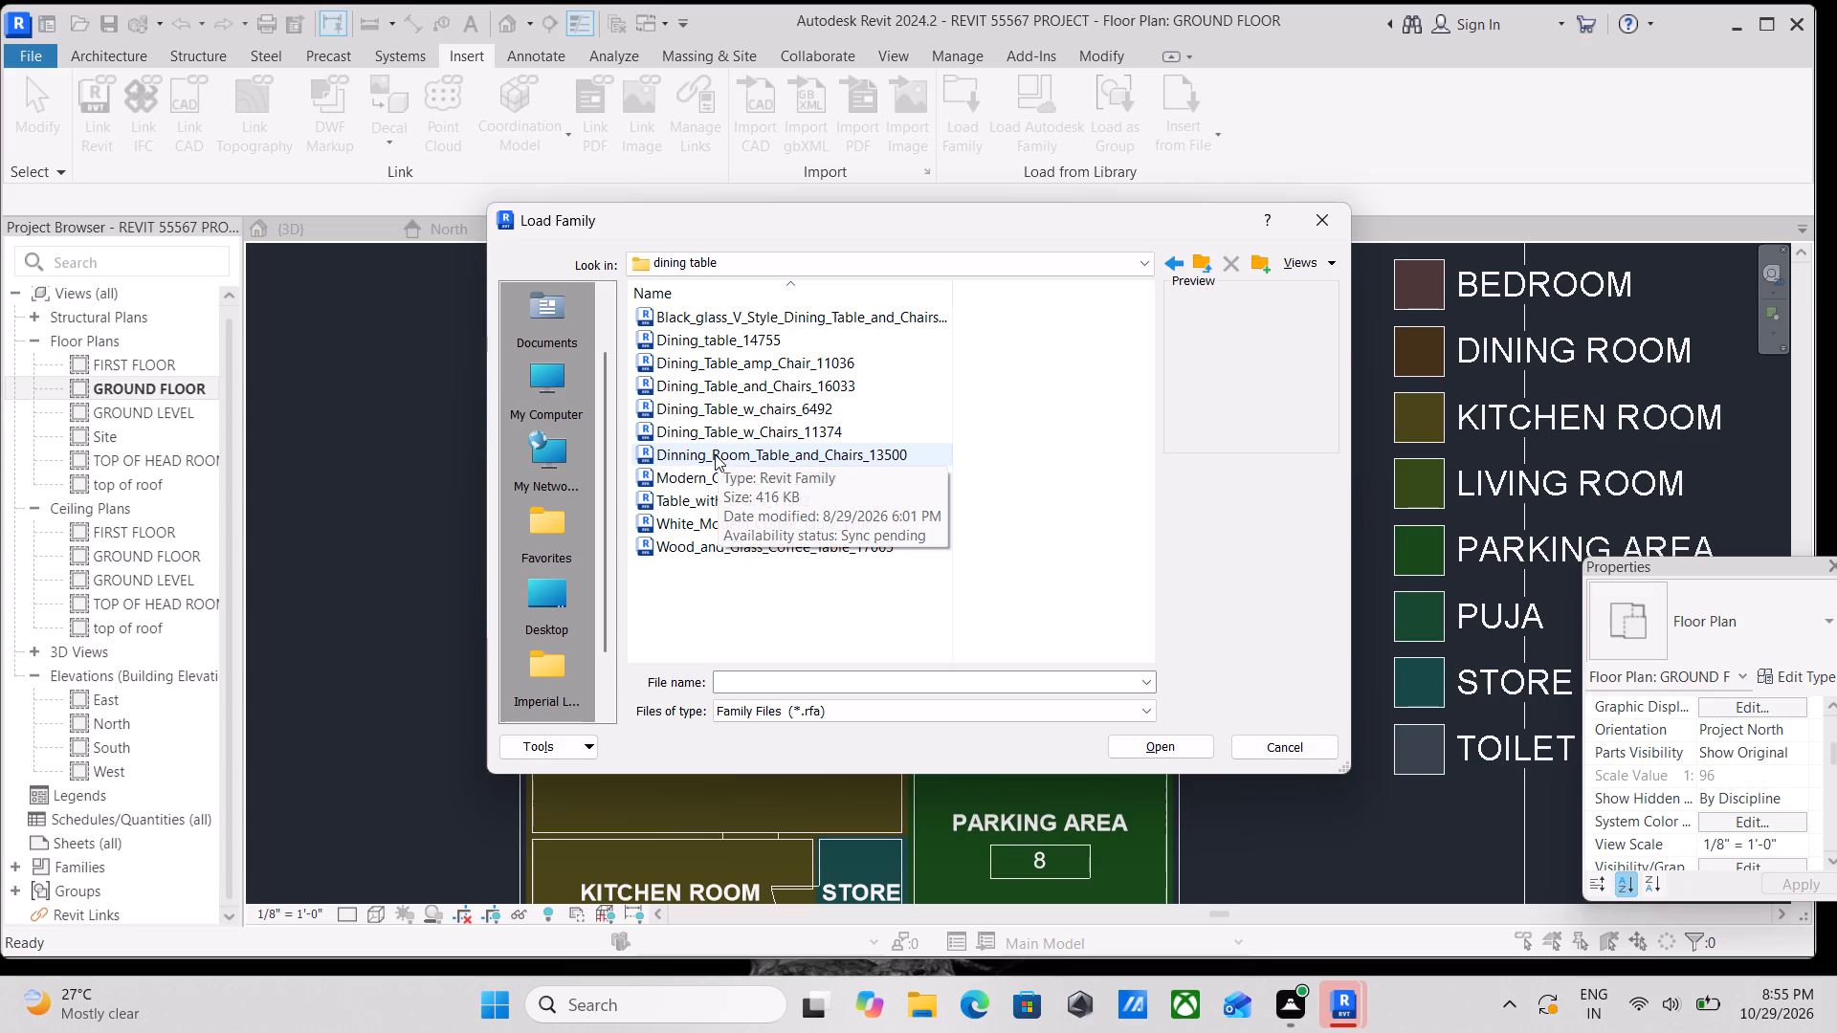
left_click(715, 454)
left_click(721, 411)
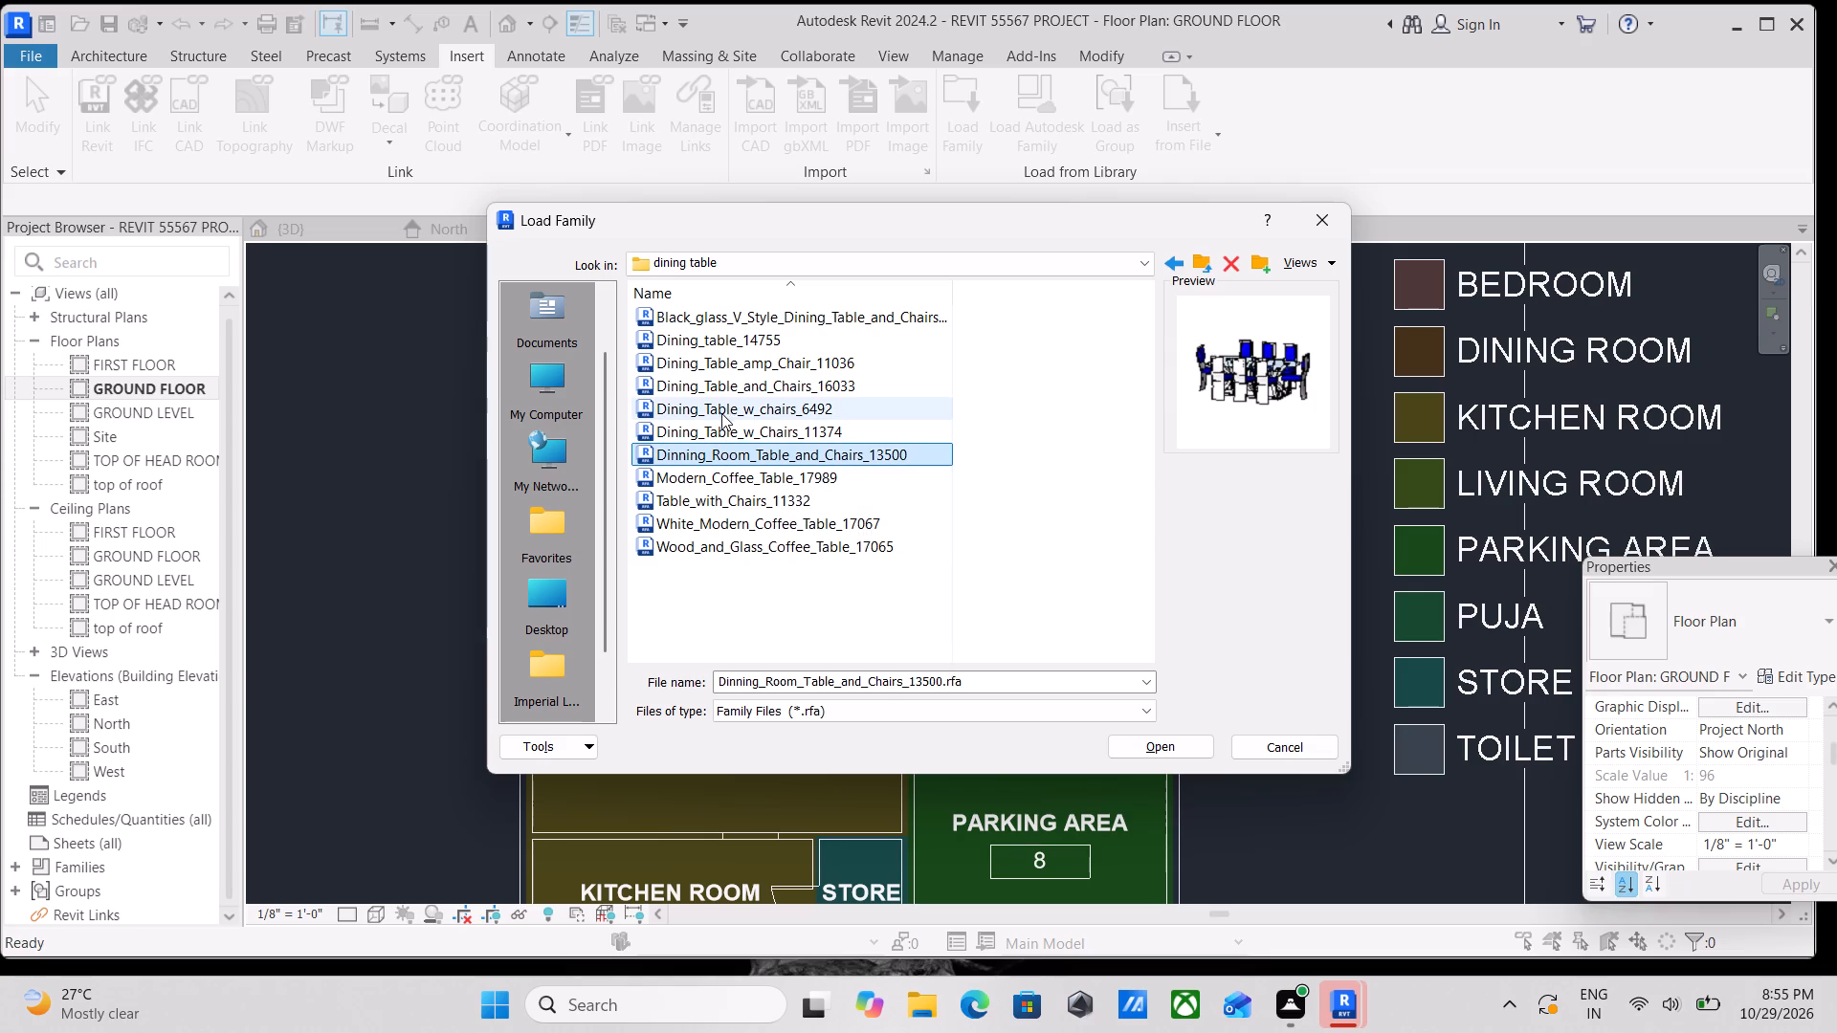
left_click(729, 455)
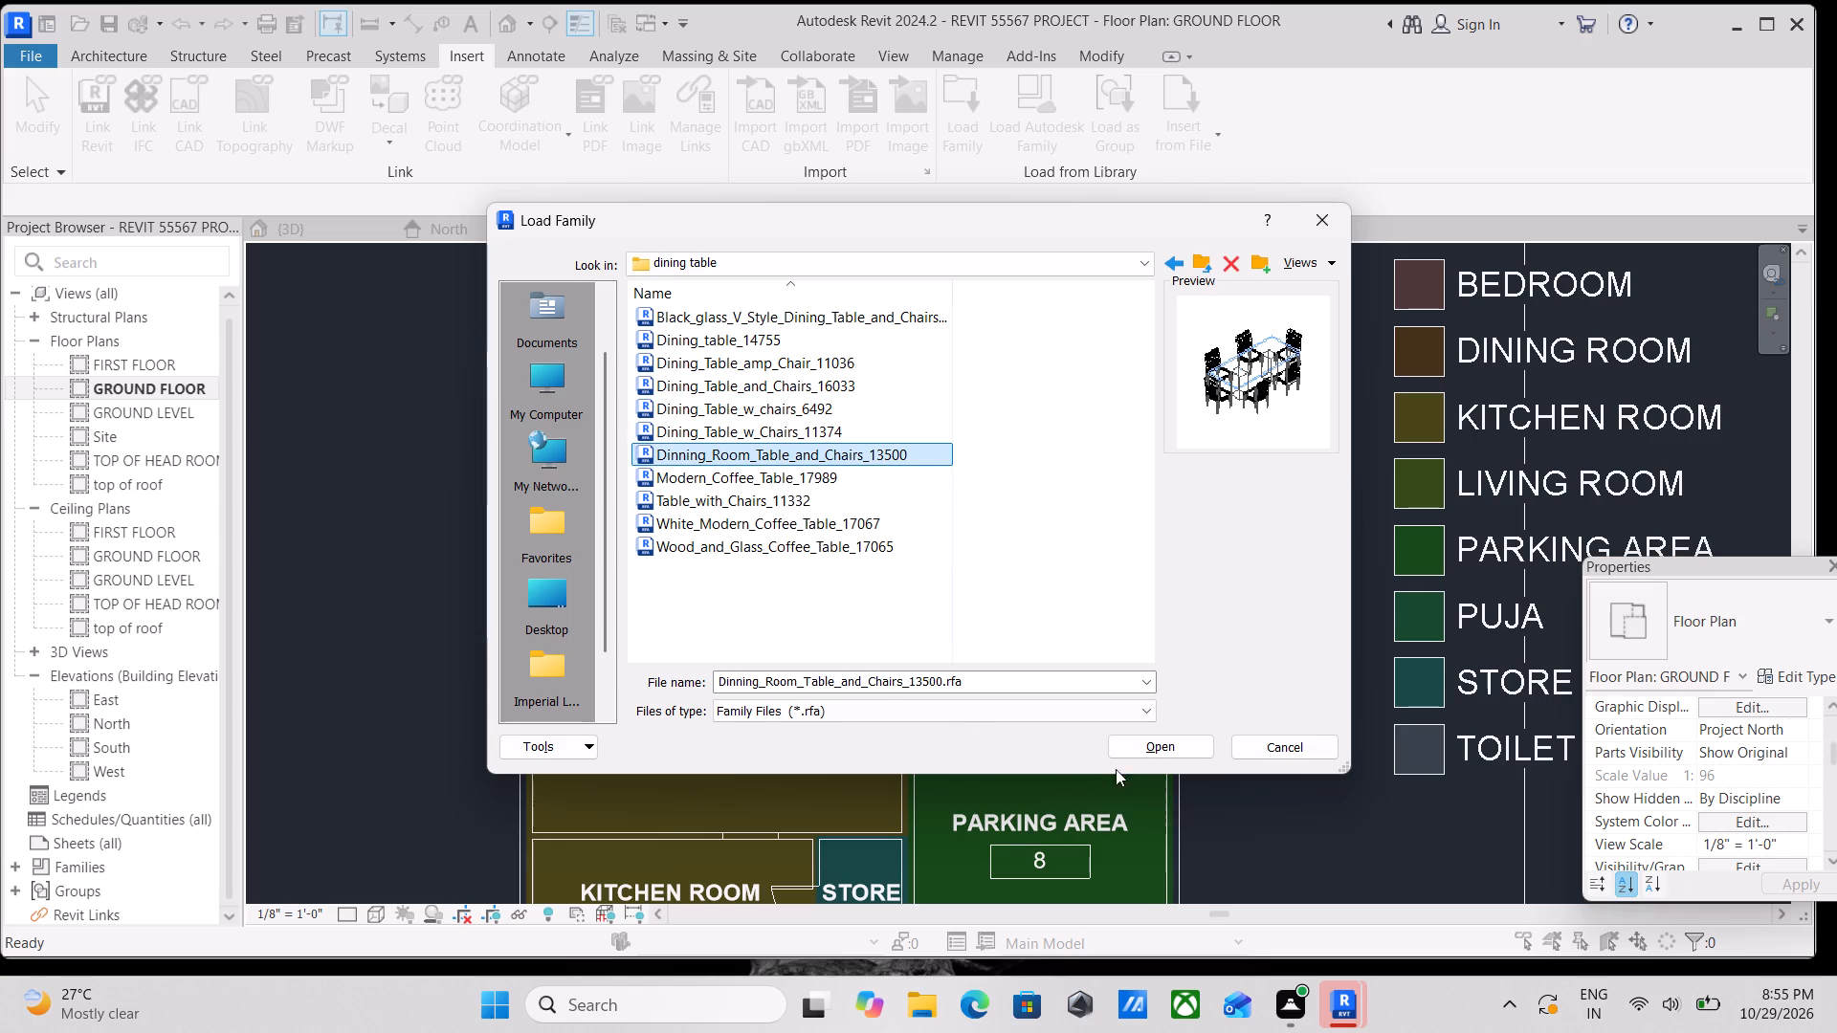
left_click(1162, 759)
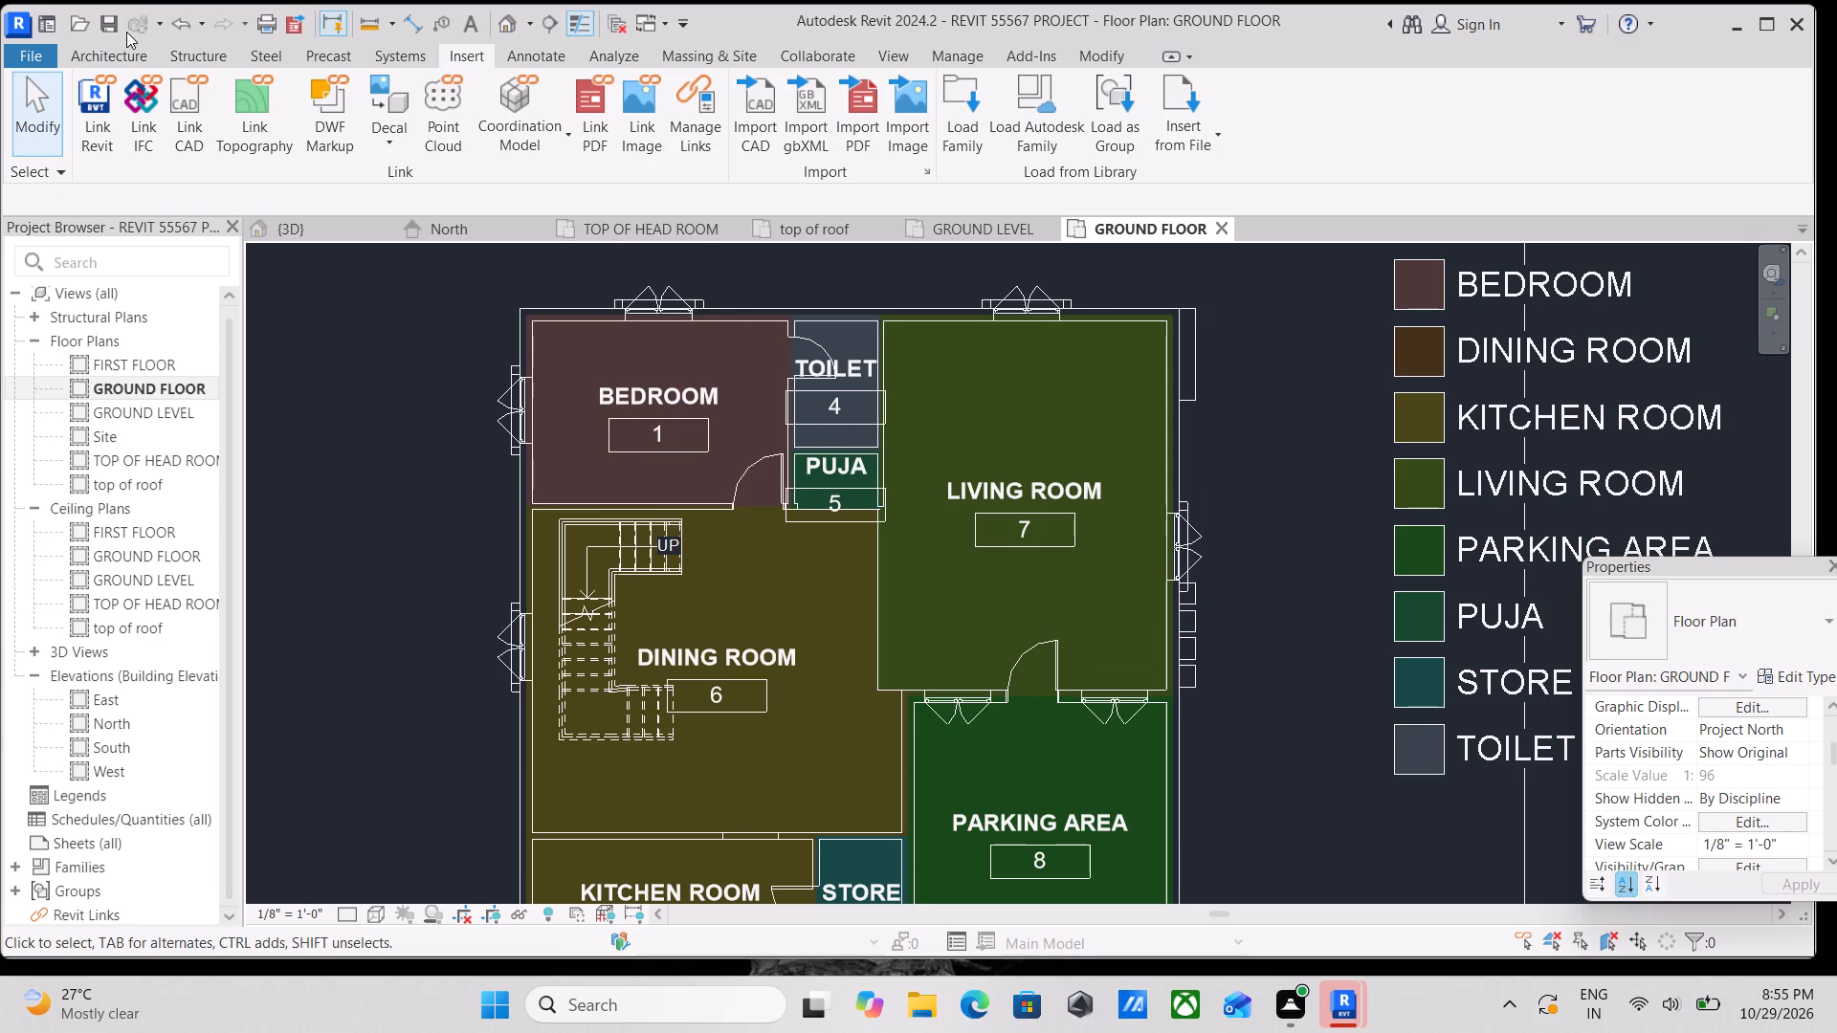
Place one Dinning_Room_Table_and_Chairs_13500 component in the dining room beside the stairs, centred about 3'-6" from the living room wall.
left_click(101, 55)
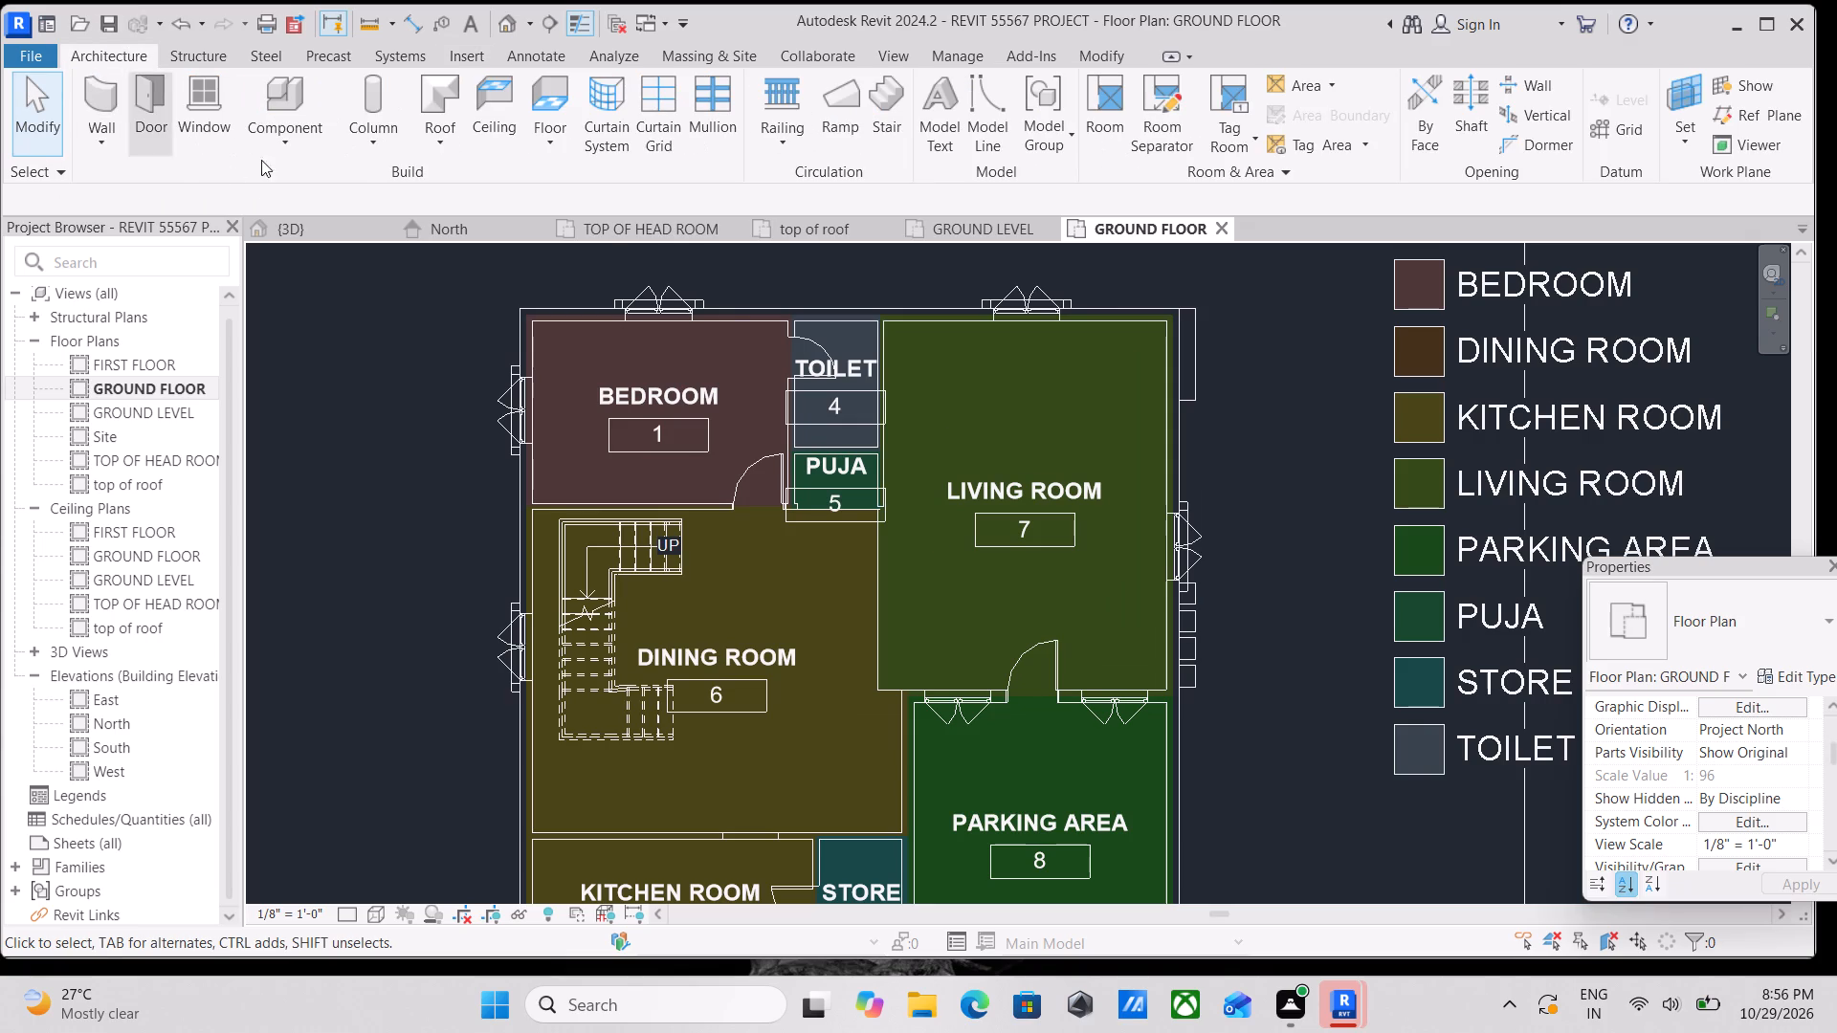
left_click(296, 146)
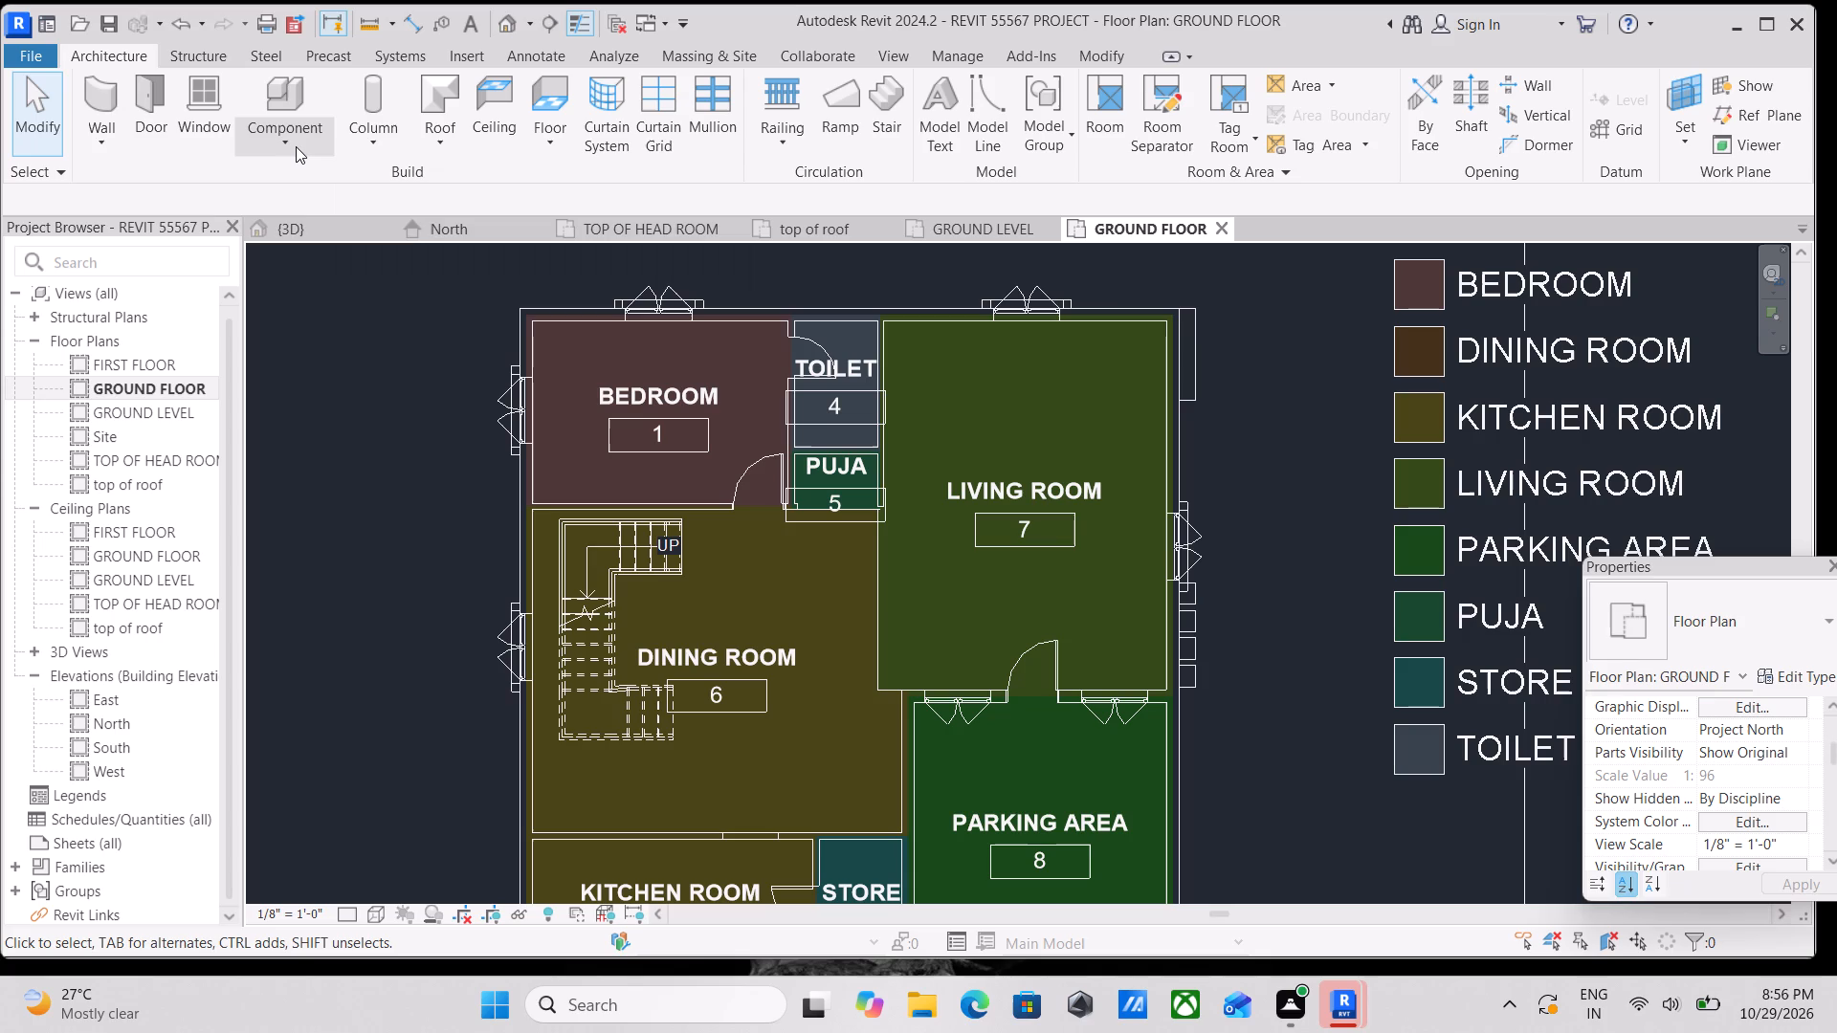
left_click(302, 168)
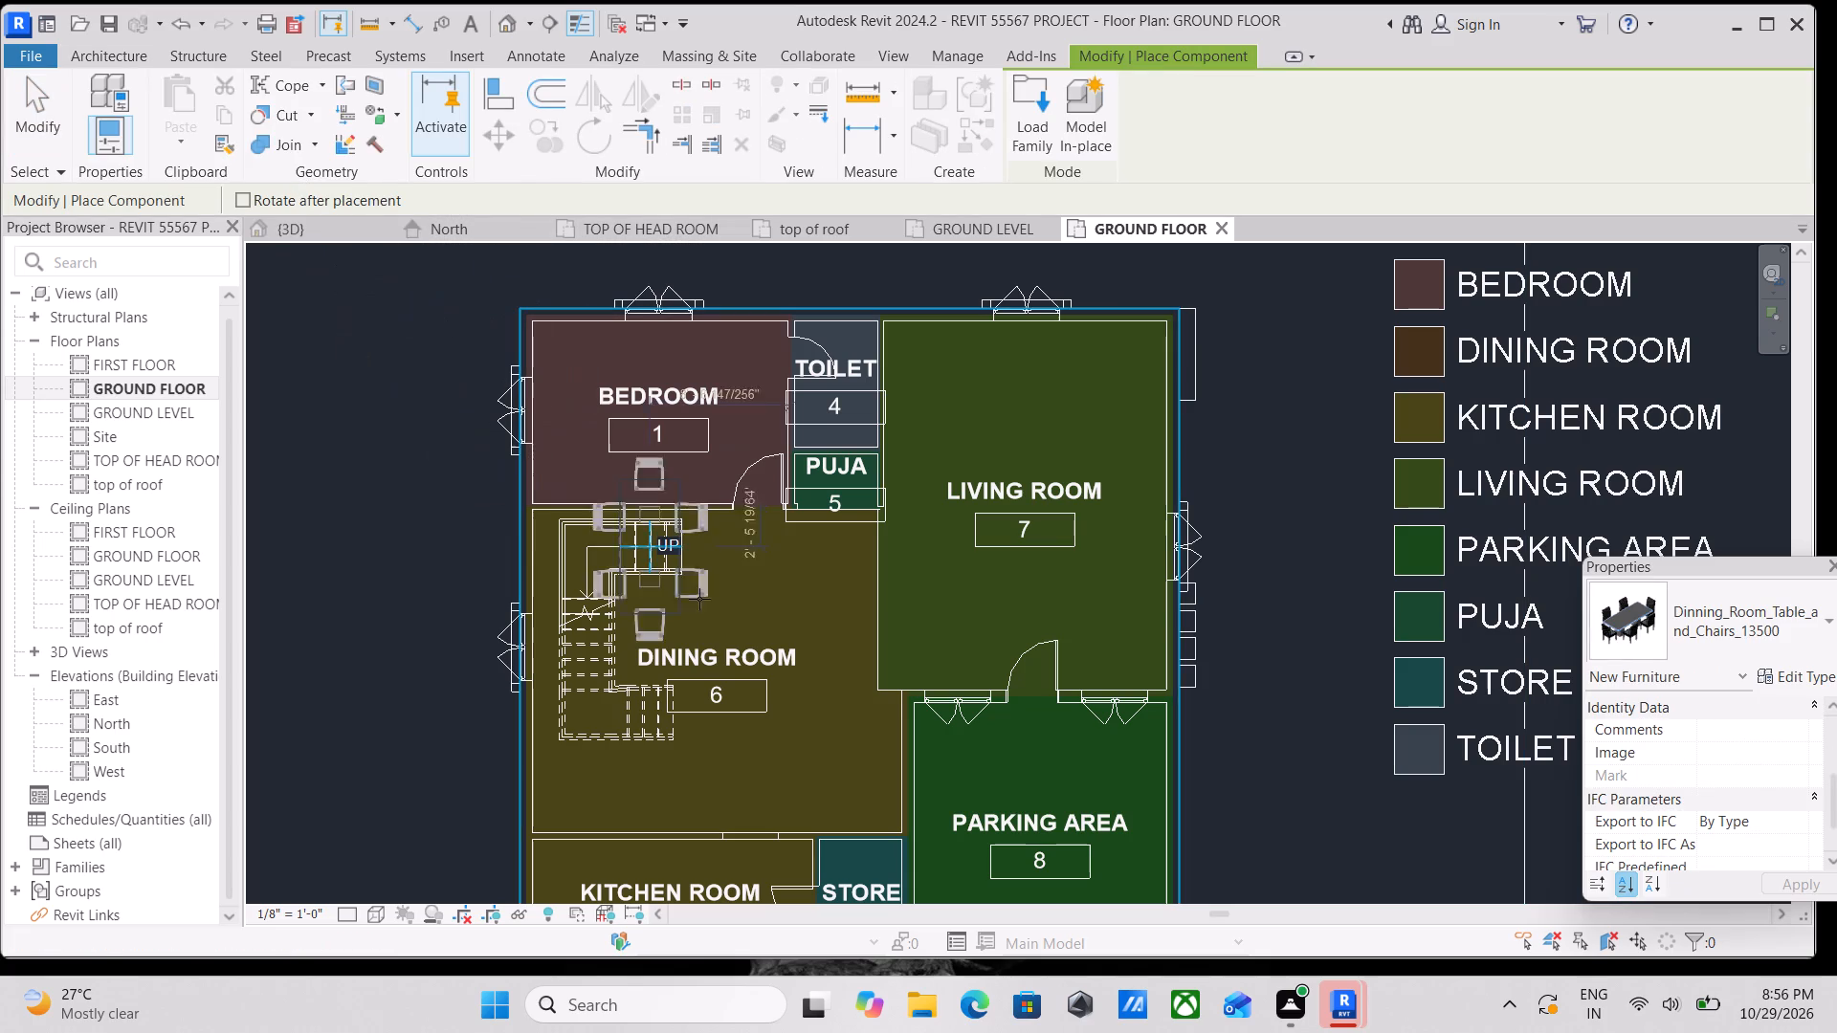
scroll(767, 698, "up", 5)
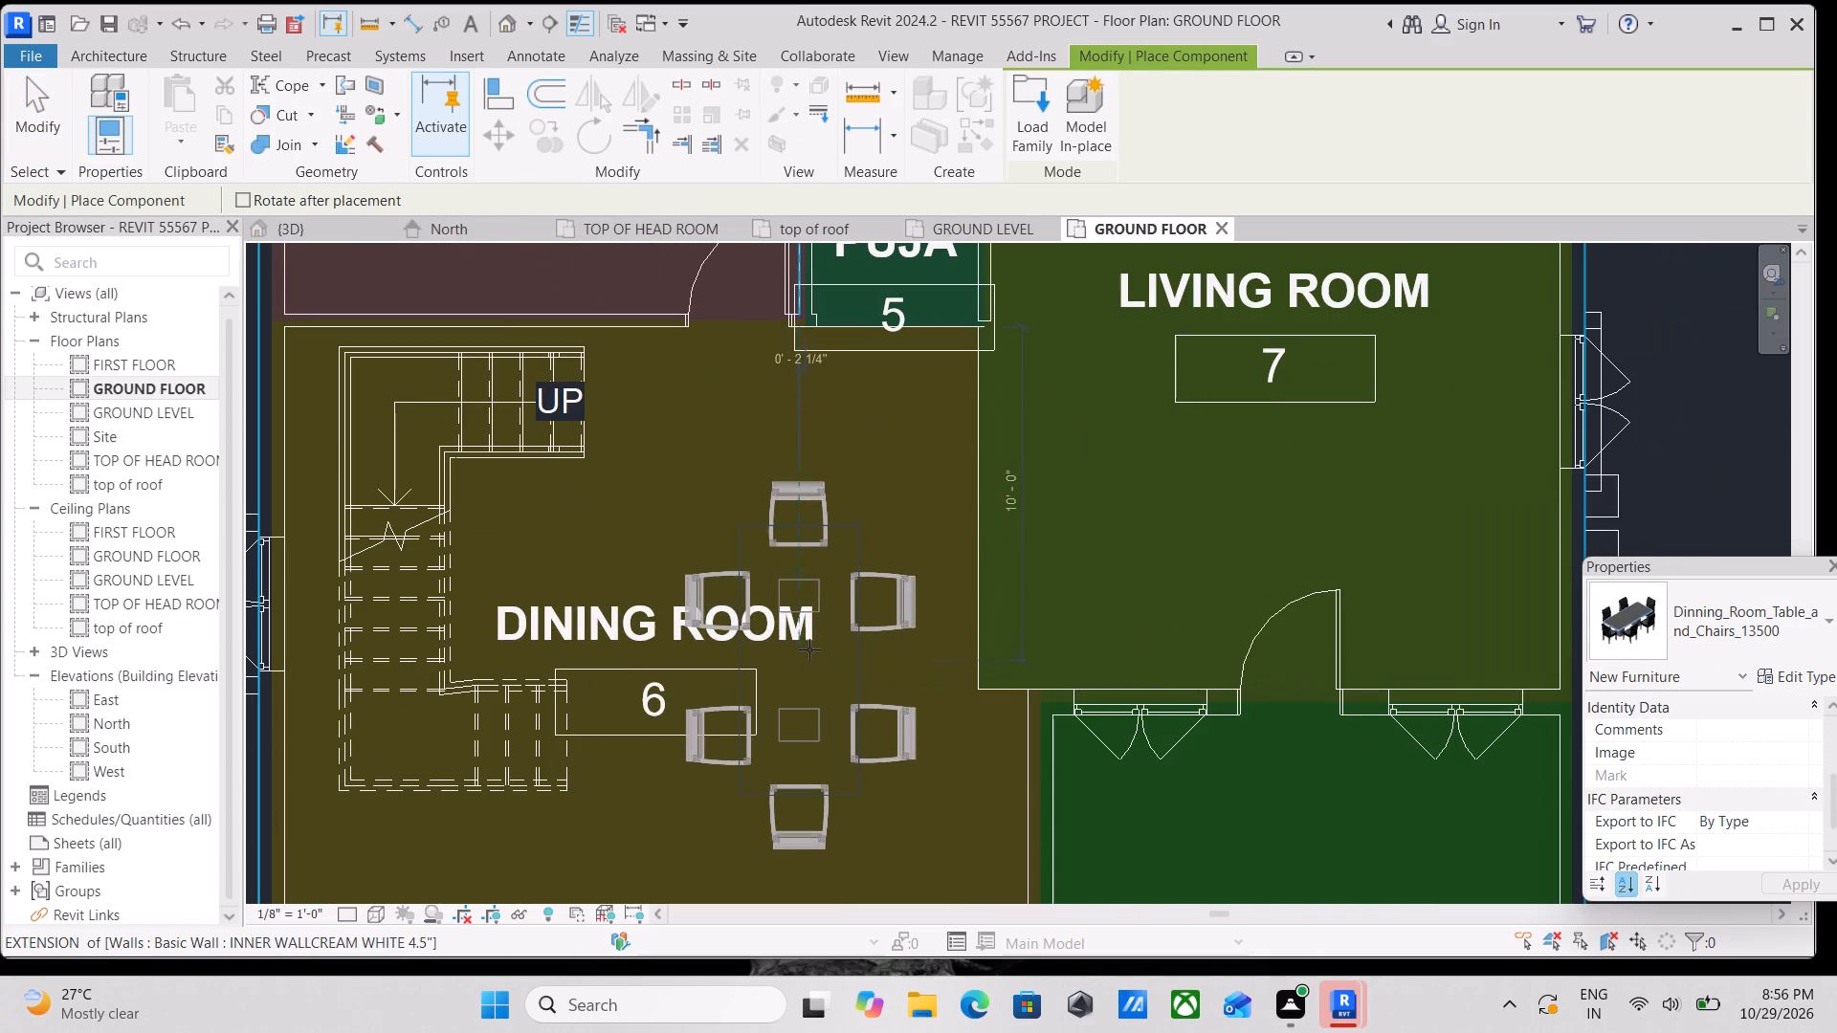
scroll(810, 647, "down", 1)
middle_click_drag(817, 685, 824, 661)
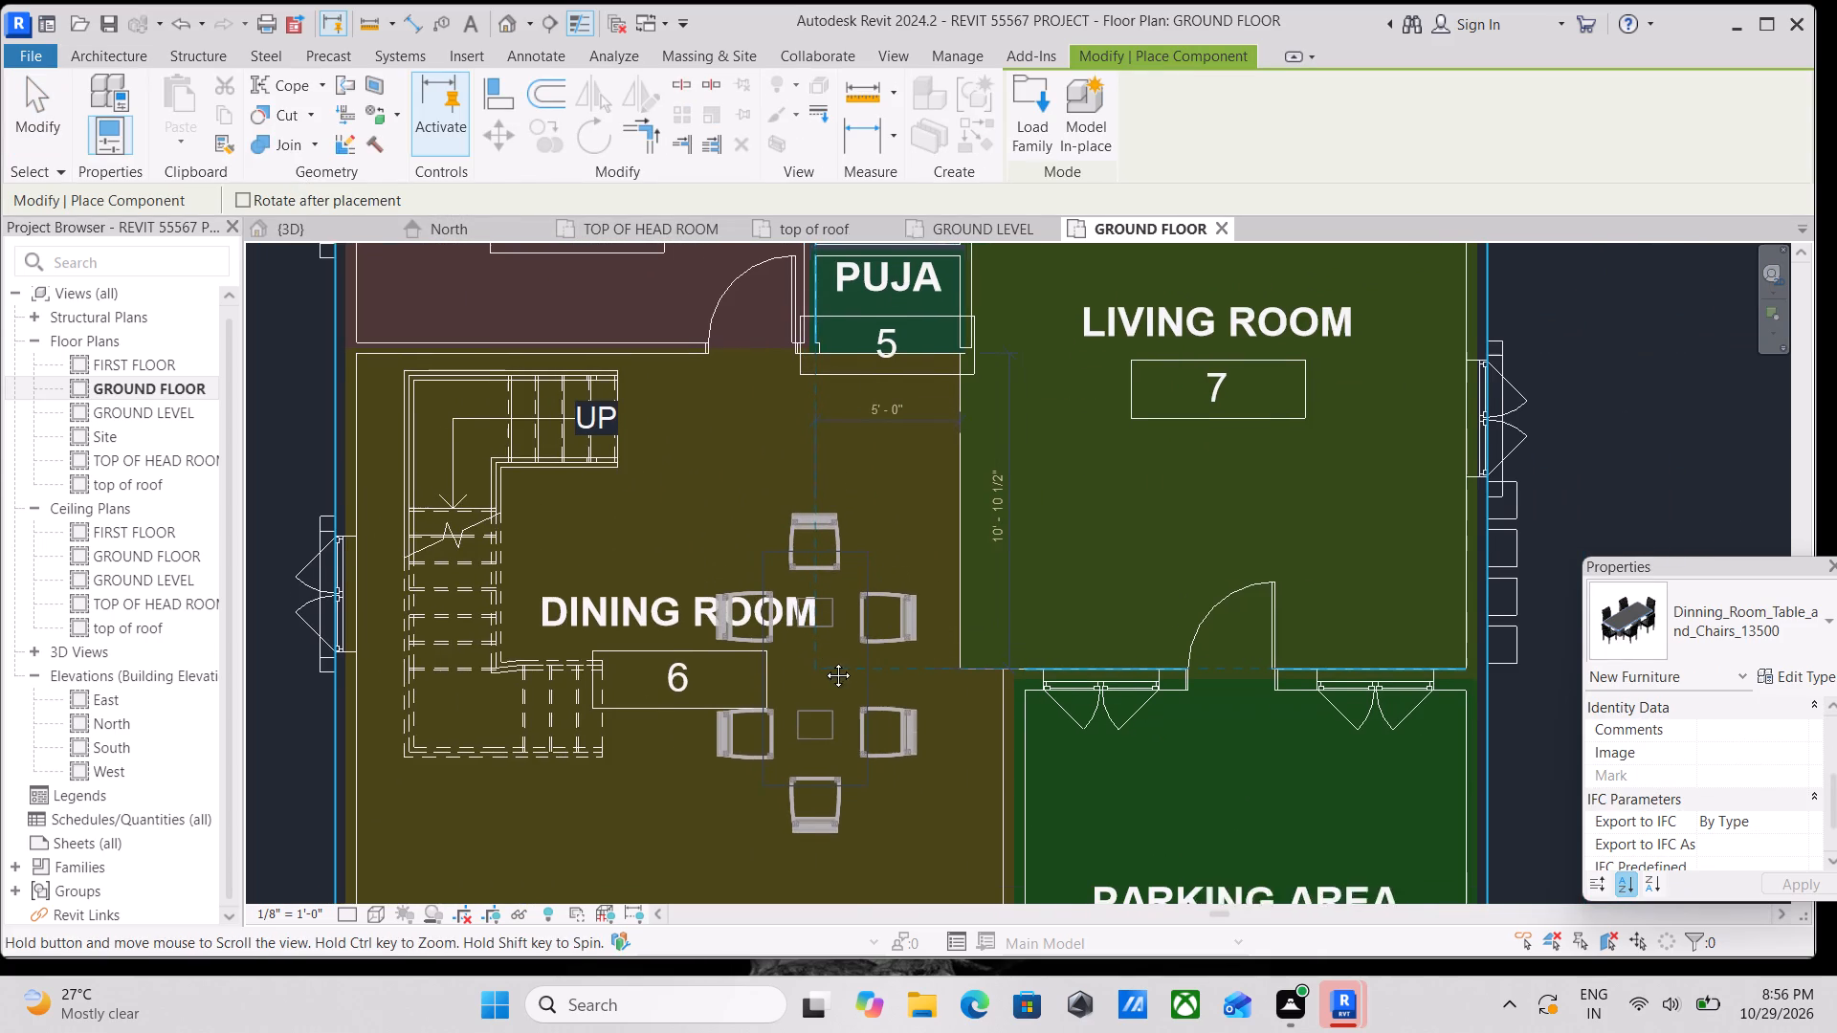
middle_click_drag(824, 661, 830, 584)
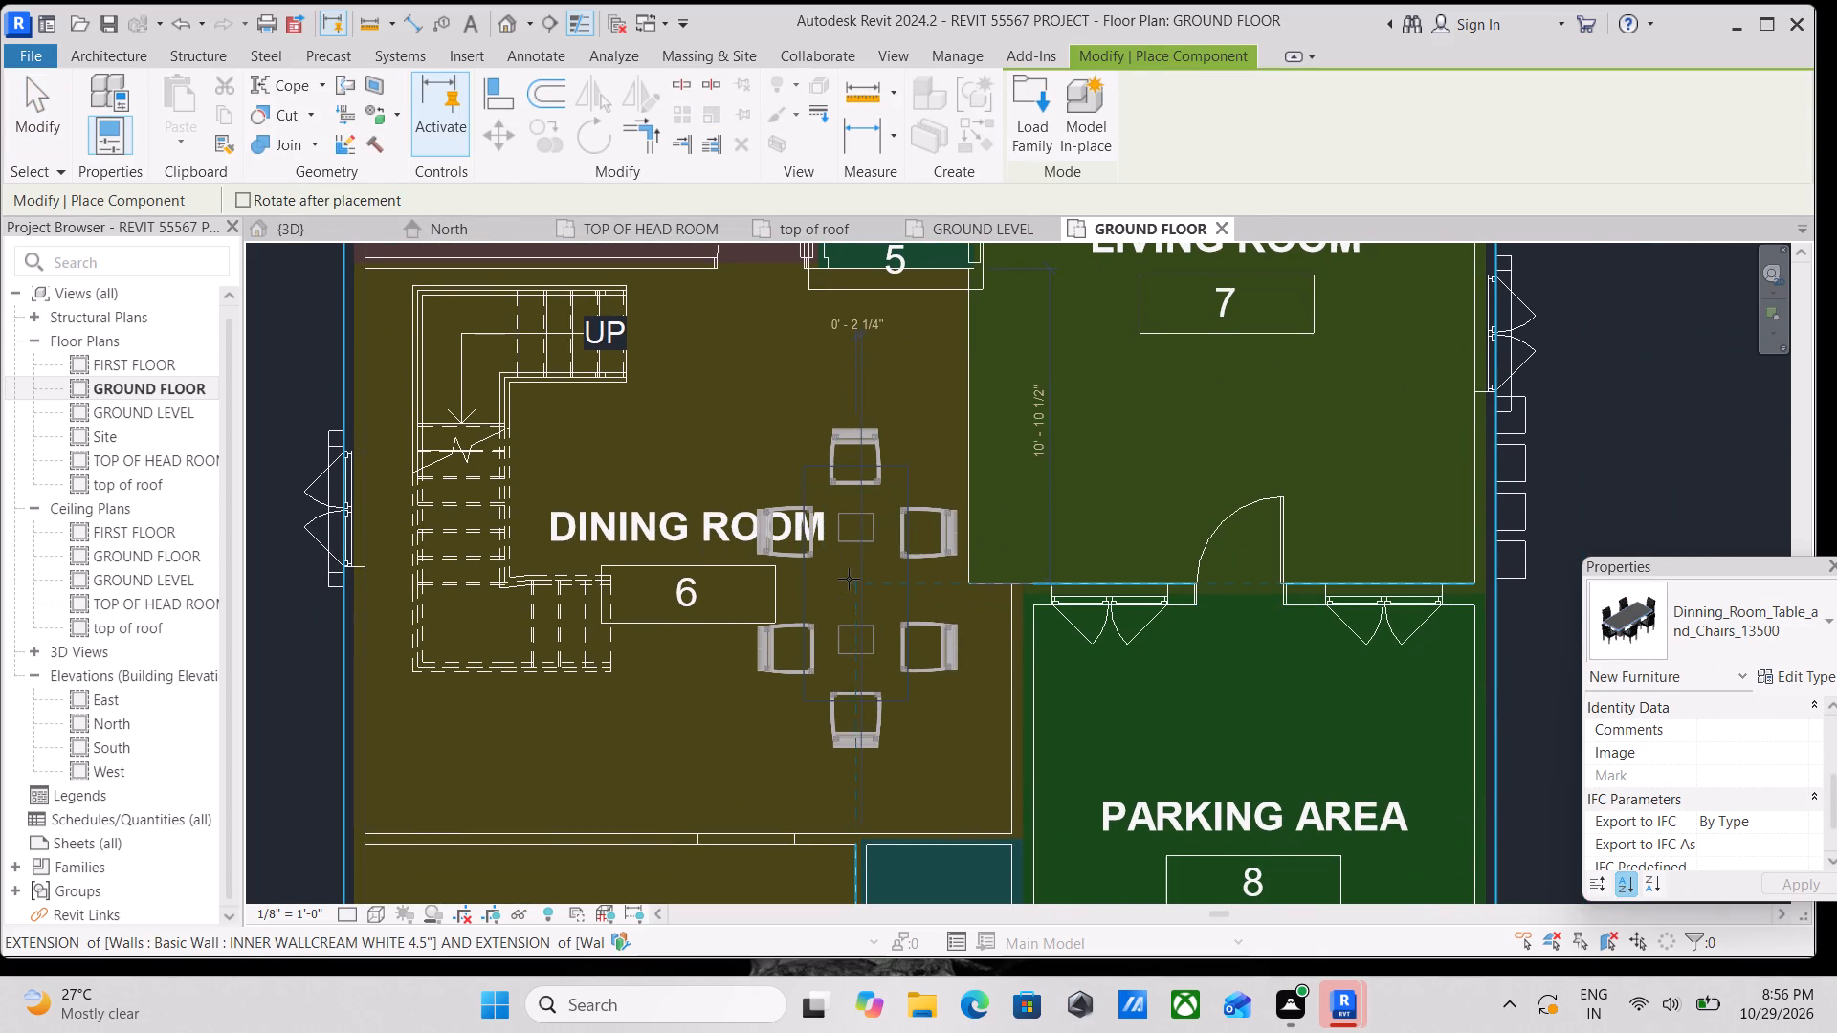
scroll(844, 580, "down", 1)
middle_click_drag(844, 580, 847, 604)
scroll(847, 604, "down", 1)
middle_click(847, 604)
scroll(847, 604, "down", 1)
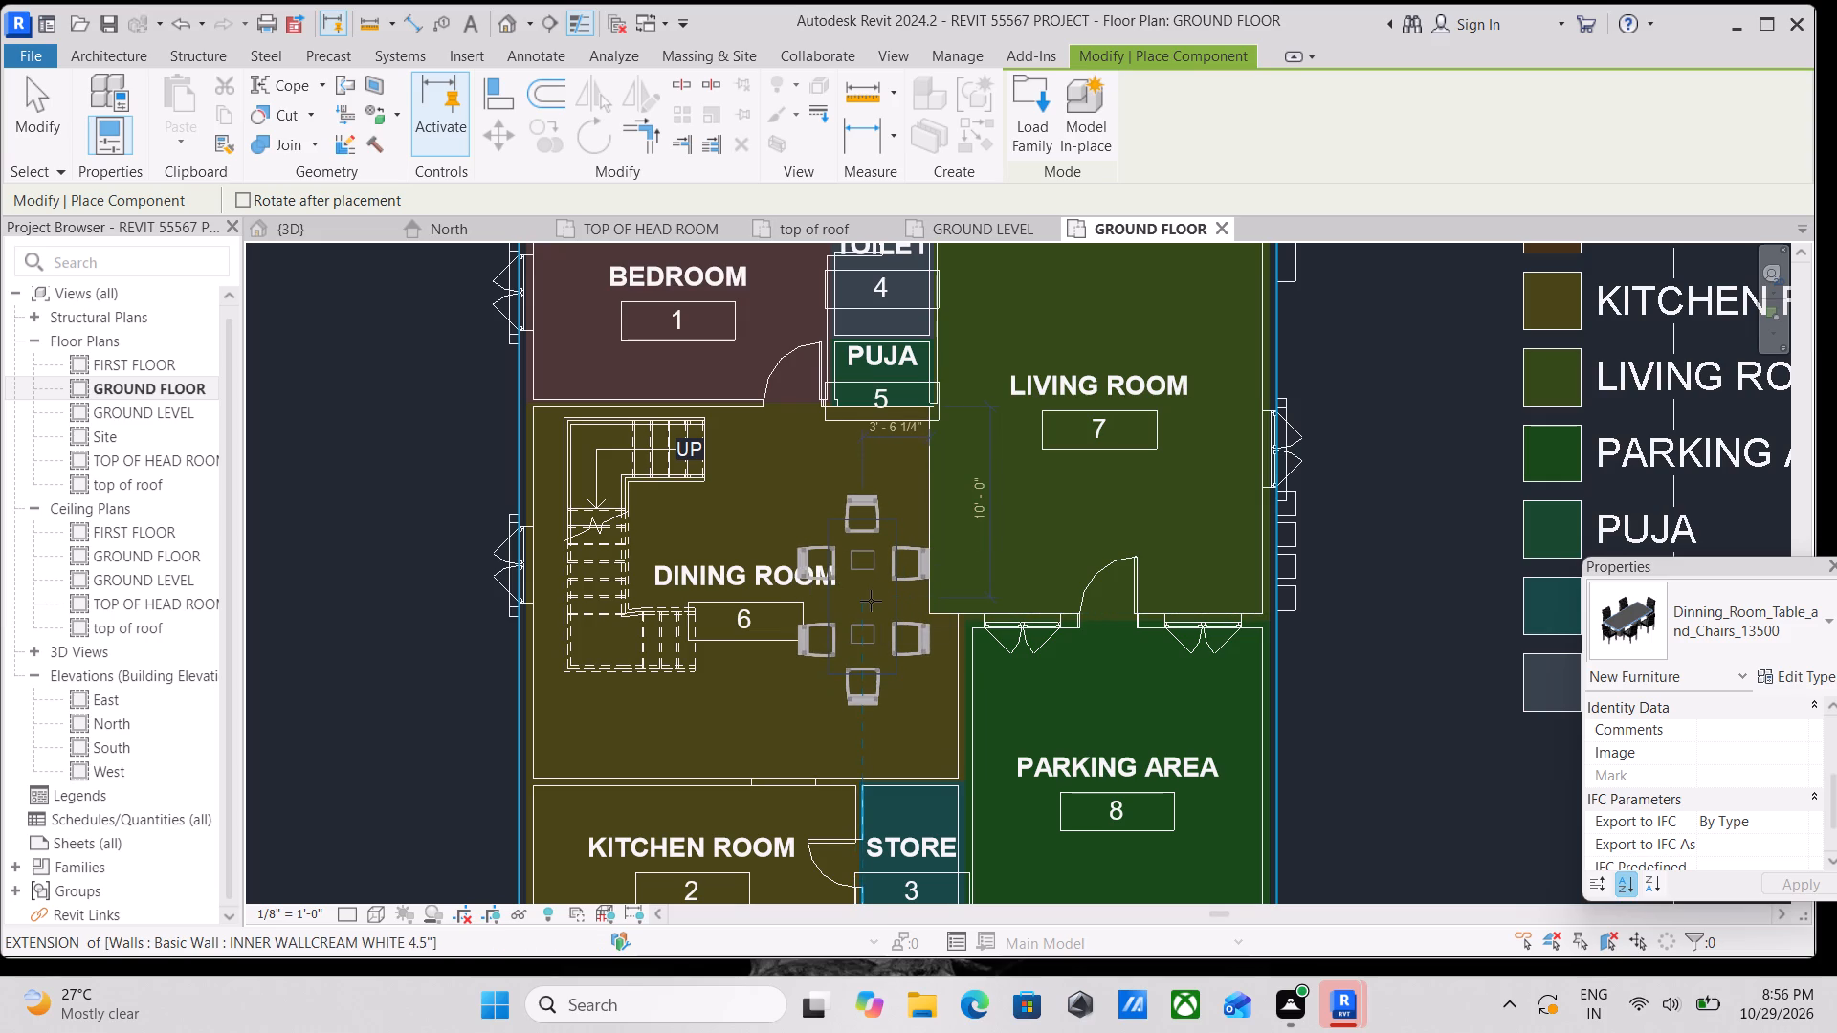
left_click(871, 601)
scroll(864, 512, "up", 1)
middle_click_drag(859, 522, 793, 651)
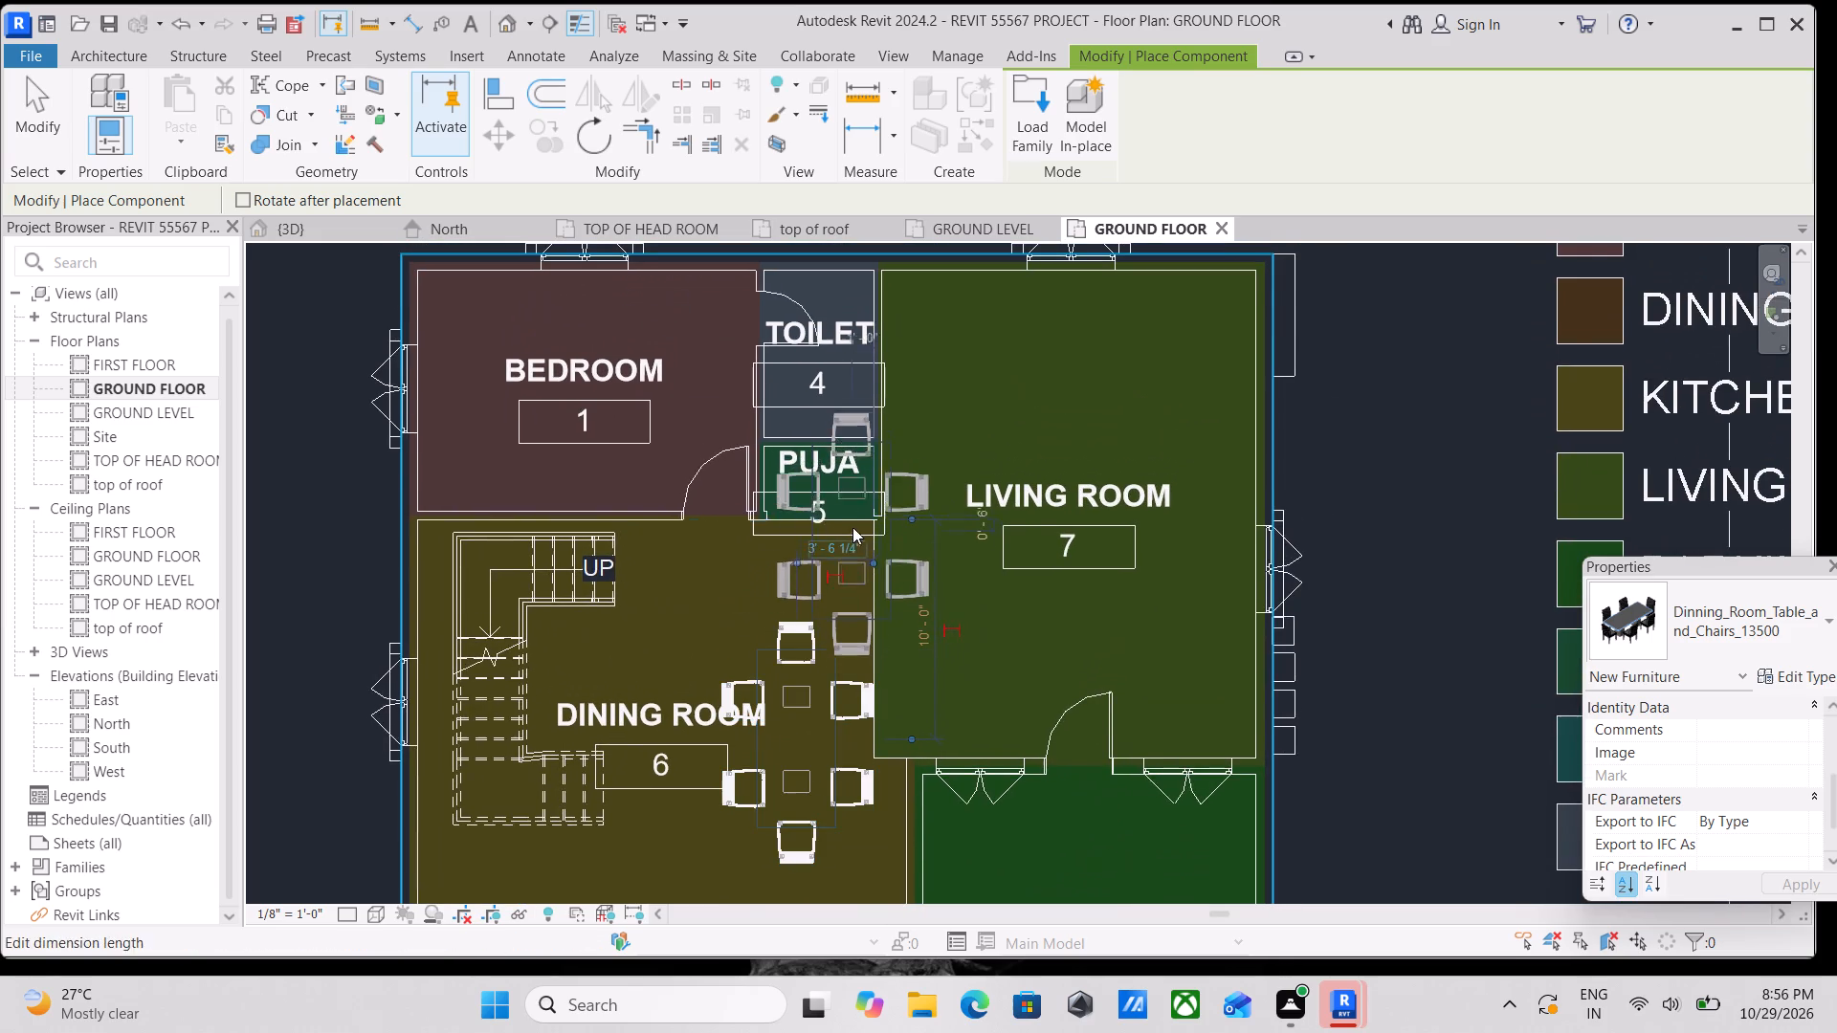
key("Escape")
scroll(855, 528, "down", 1)
key("Escape")
scroll(853, 540, "down", 1)
middle_click_drag(853, 540, 830, 603)
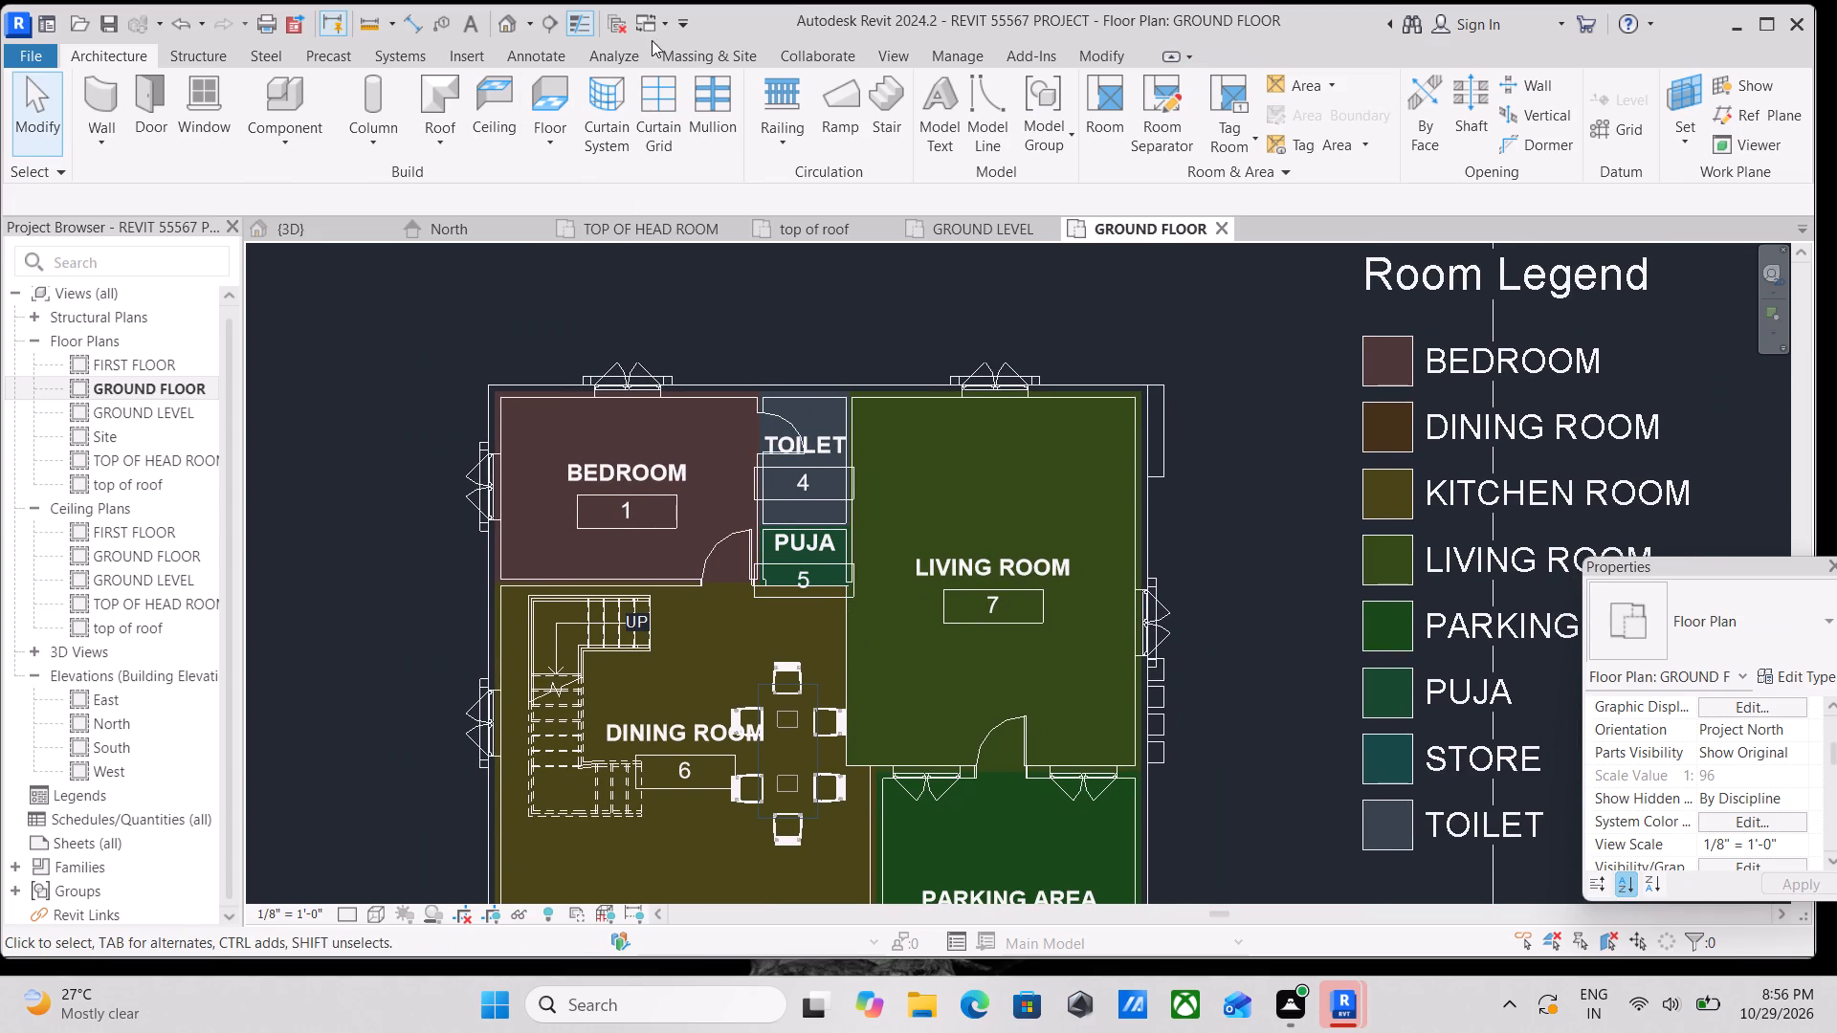
Start loading another family and preview the dining and coffee table families in the dining table folder.
left_click(472, 52)
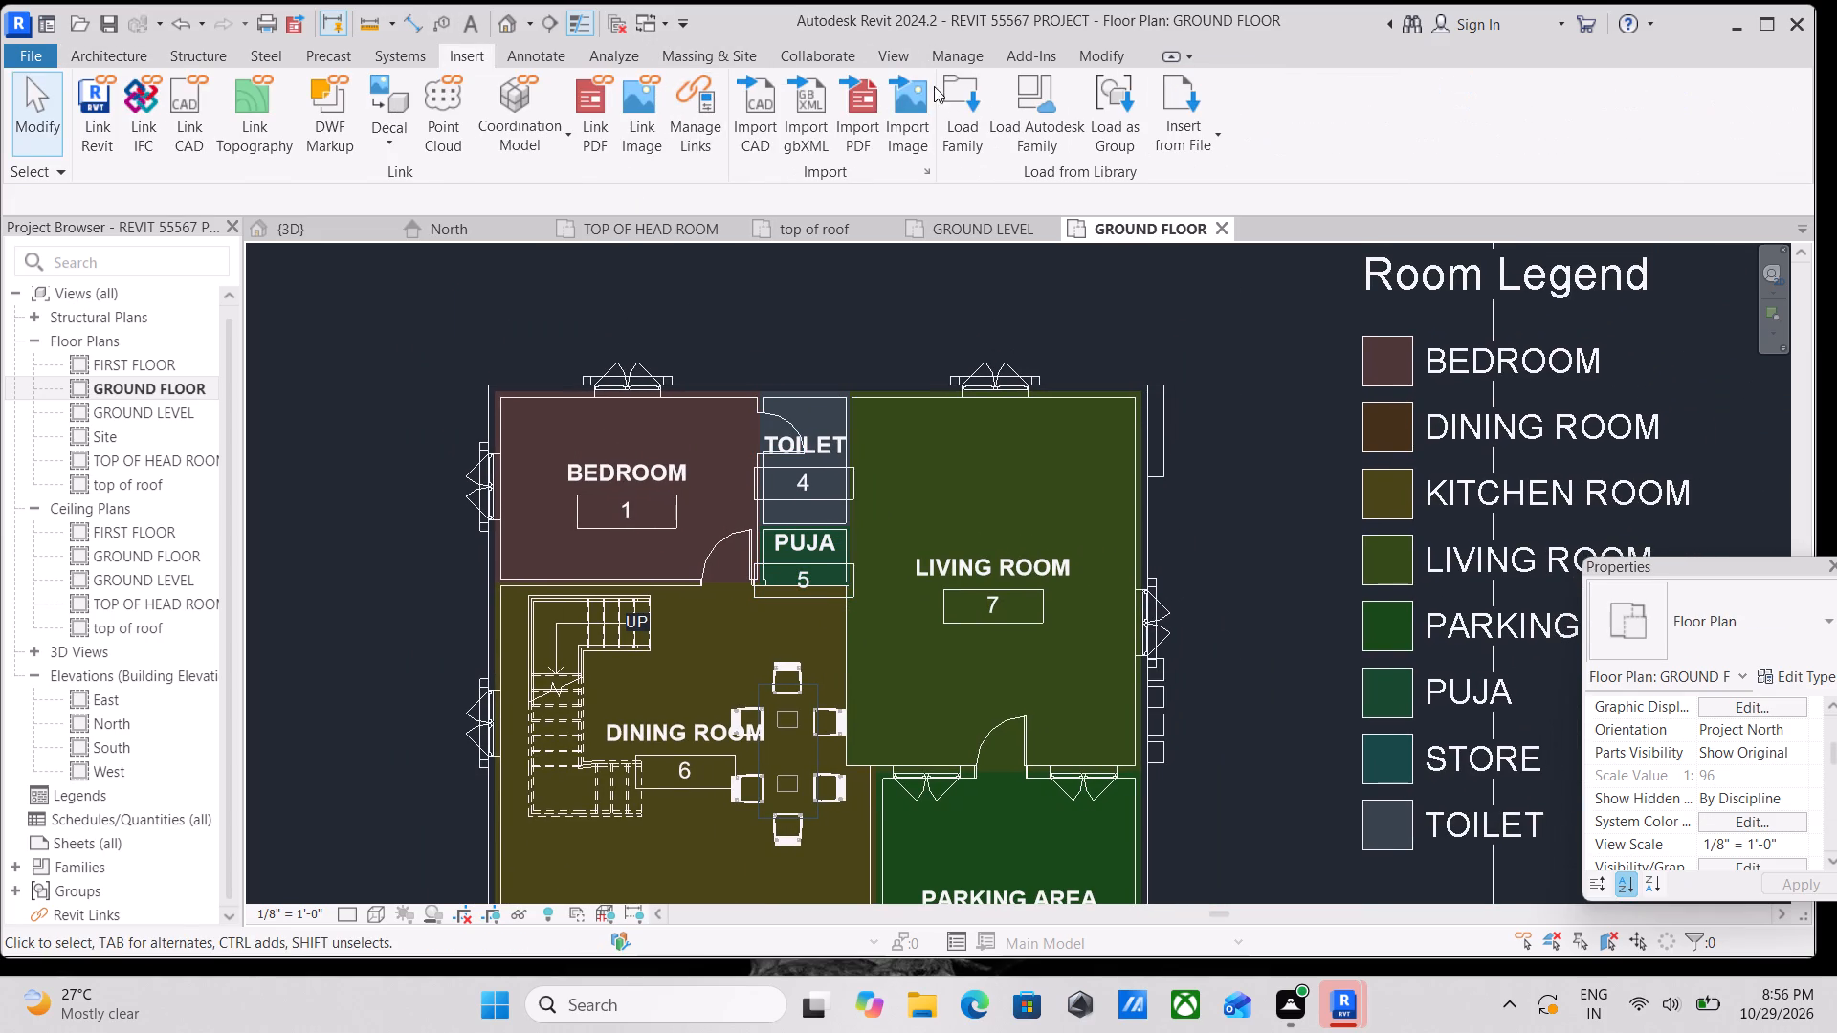
left_click(959, 94)
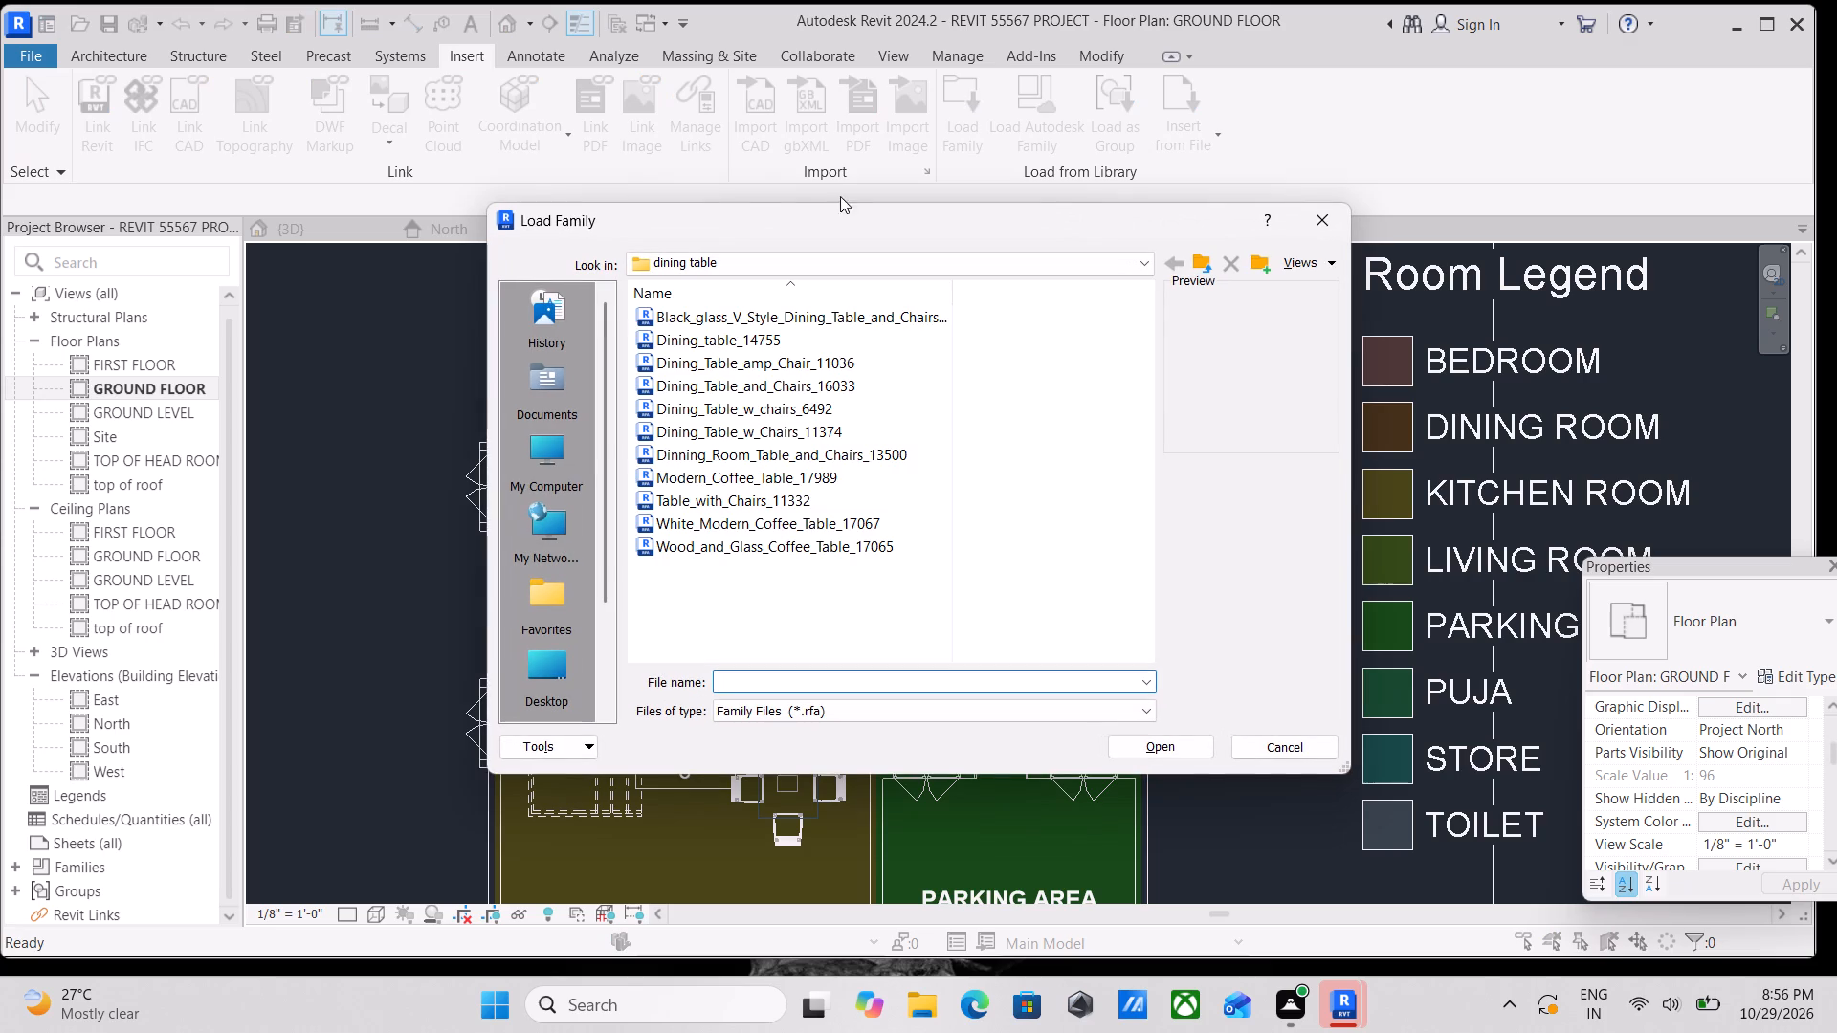
left_click(775, 358)
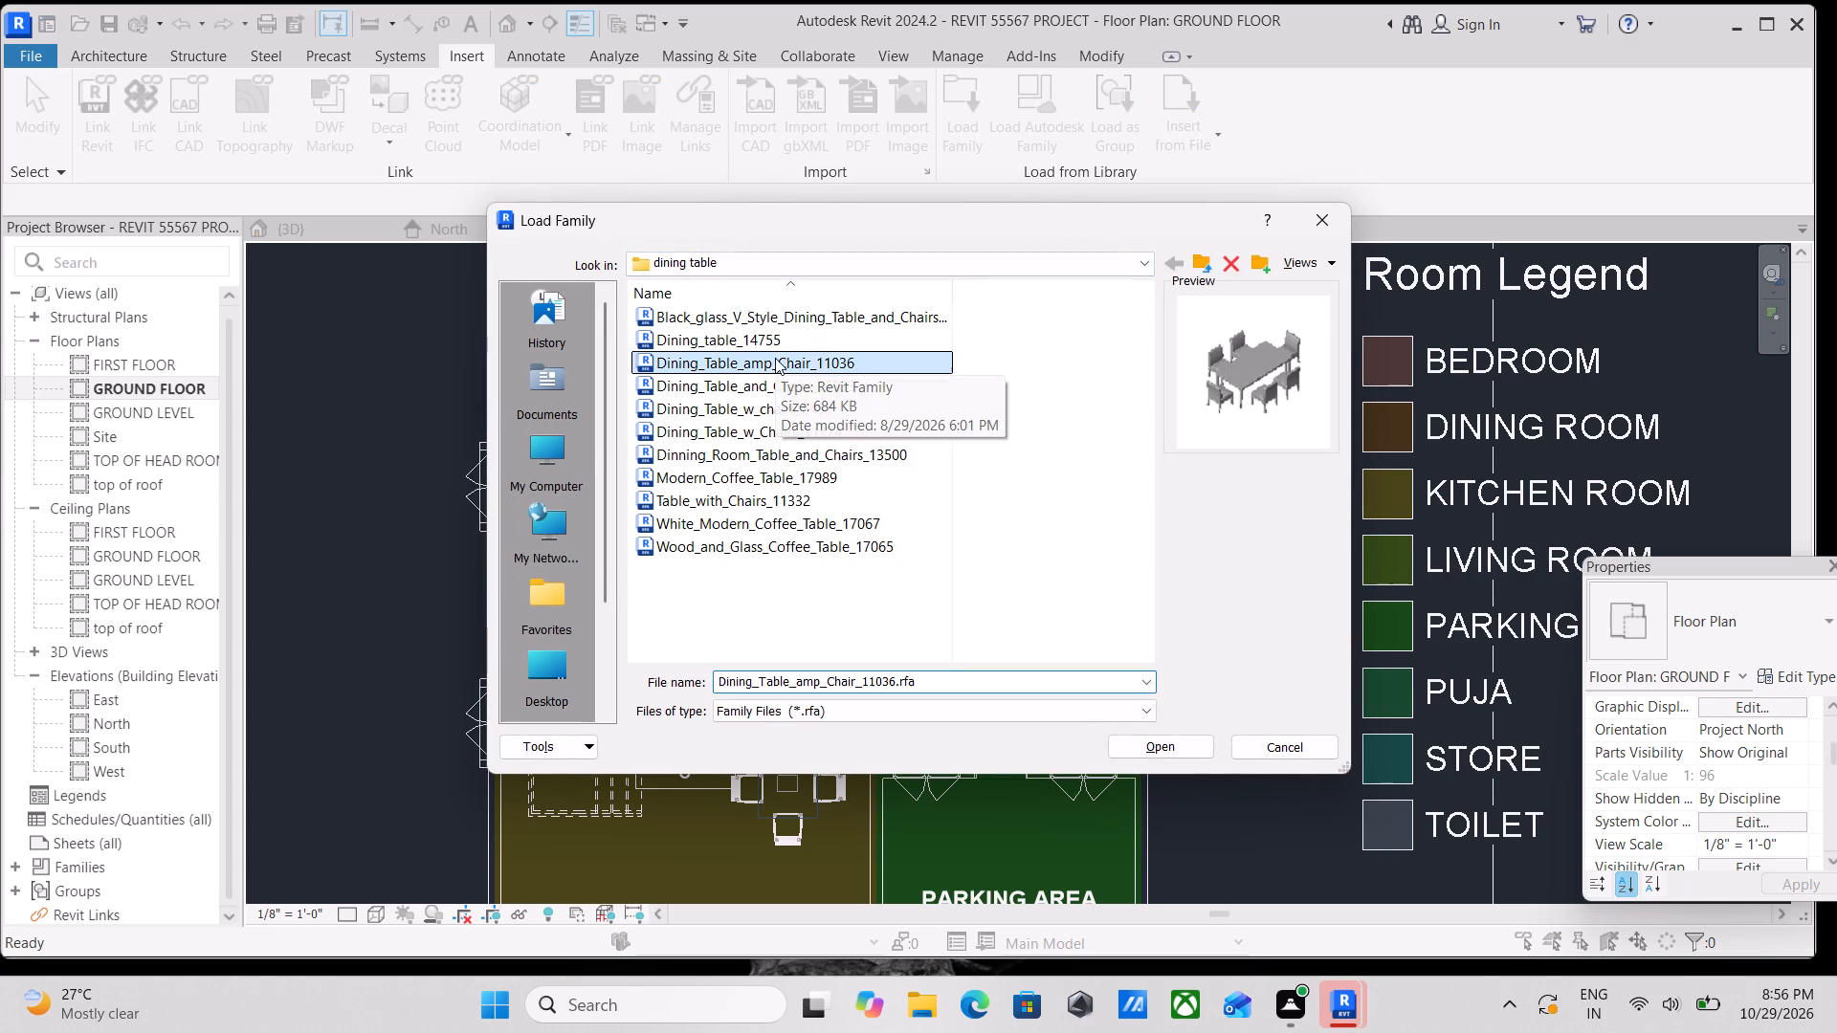
left_click(709, 335)
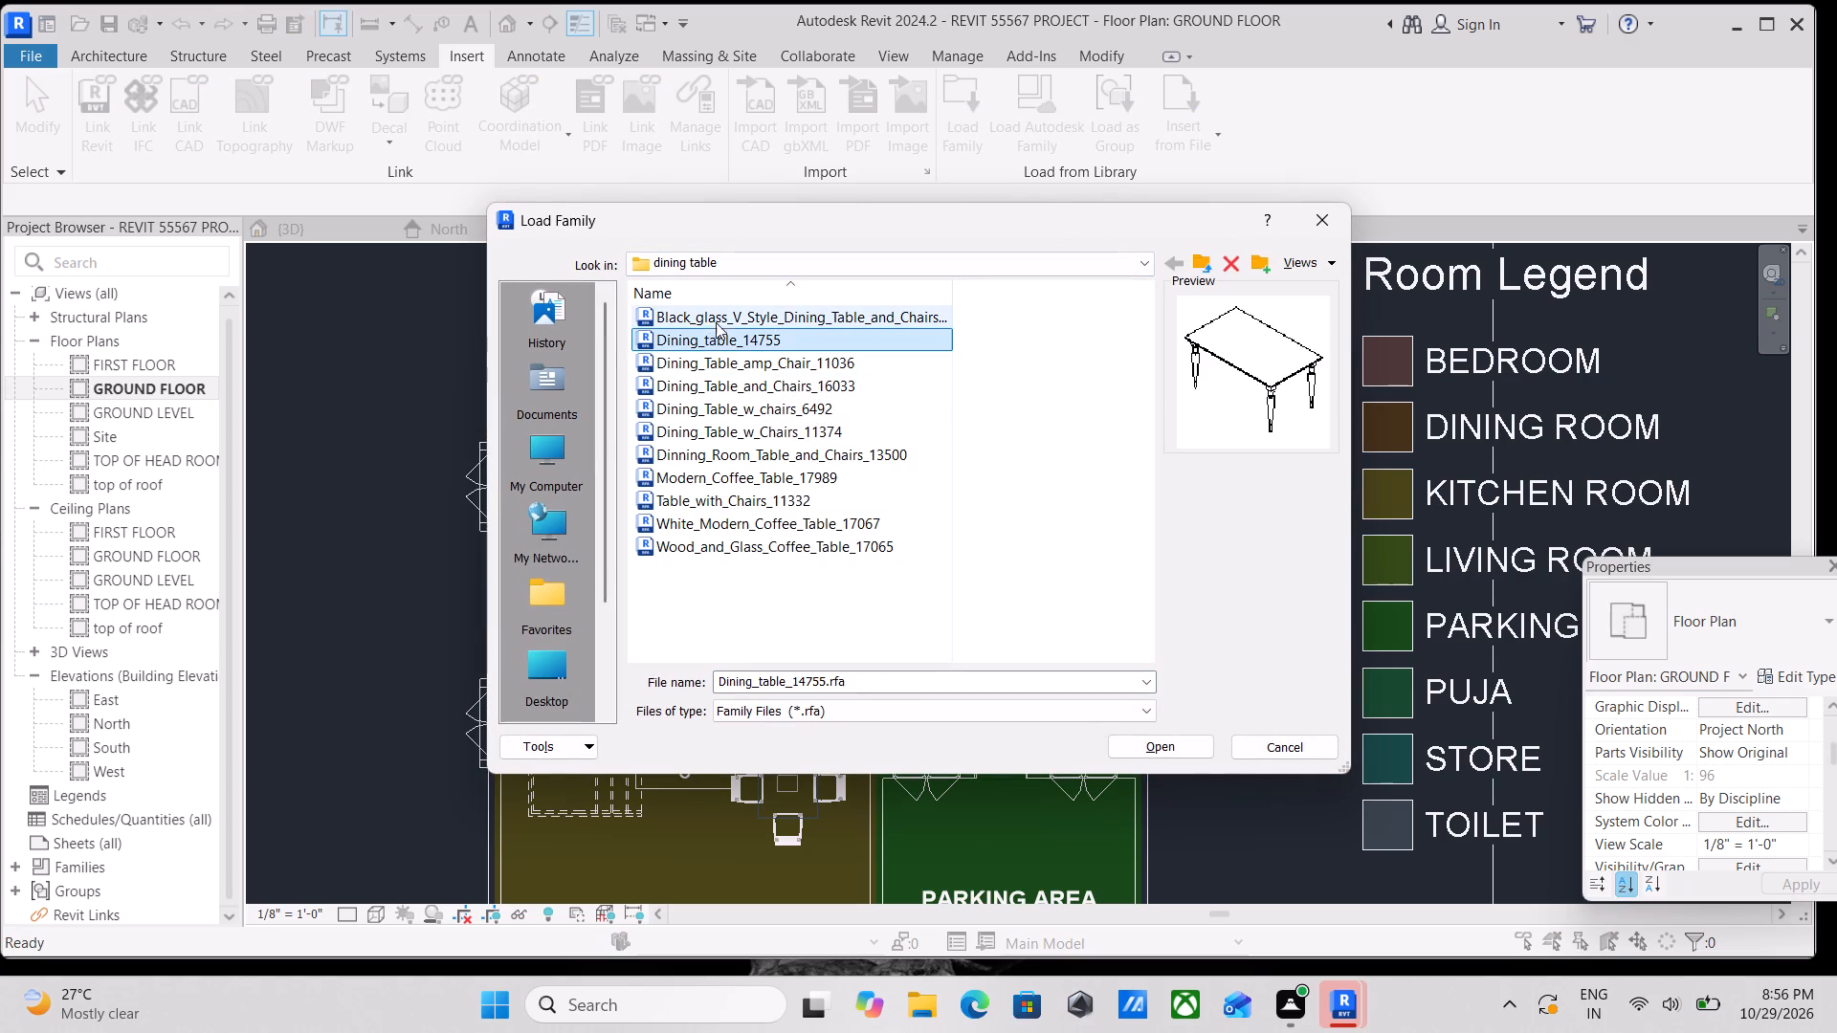
left_click(719, 318)
scroll(748, 476, "down", 3)
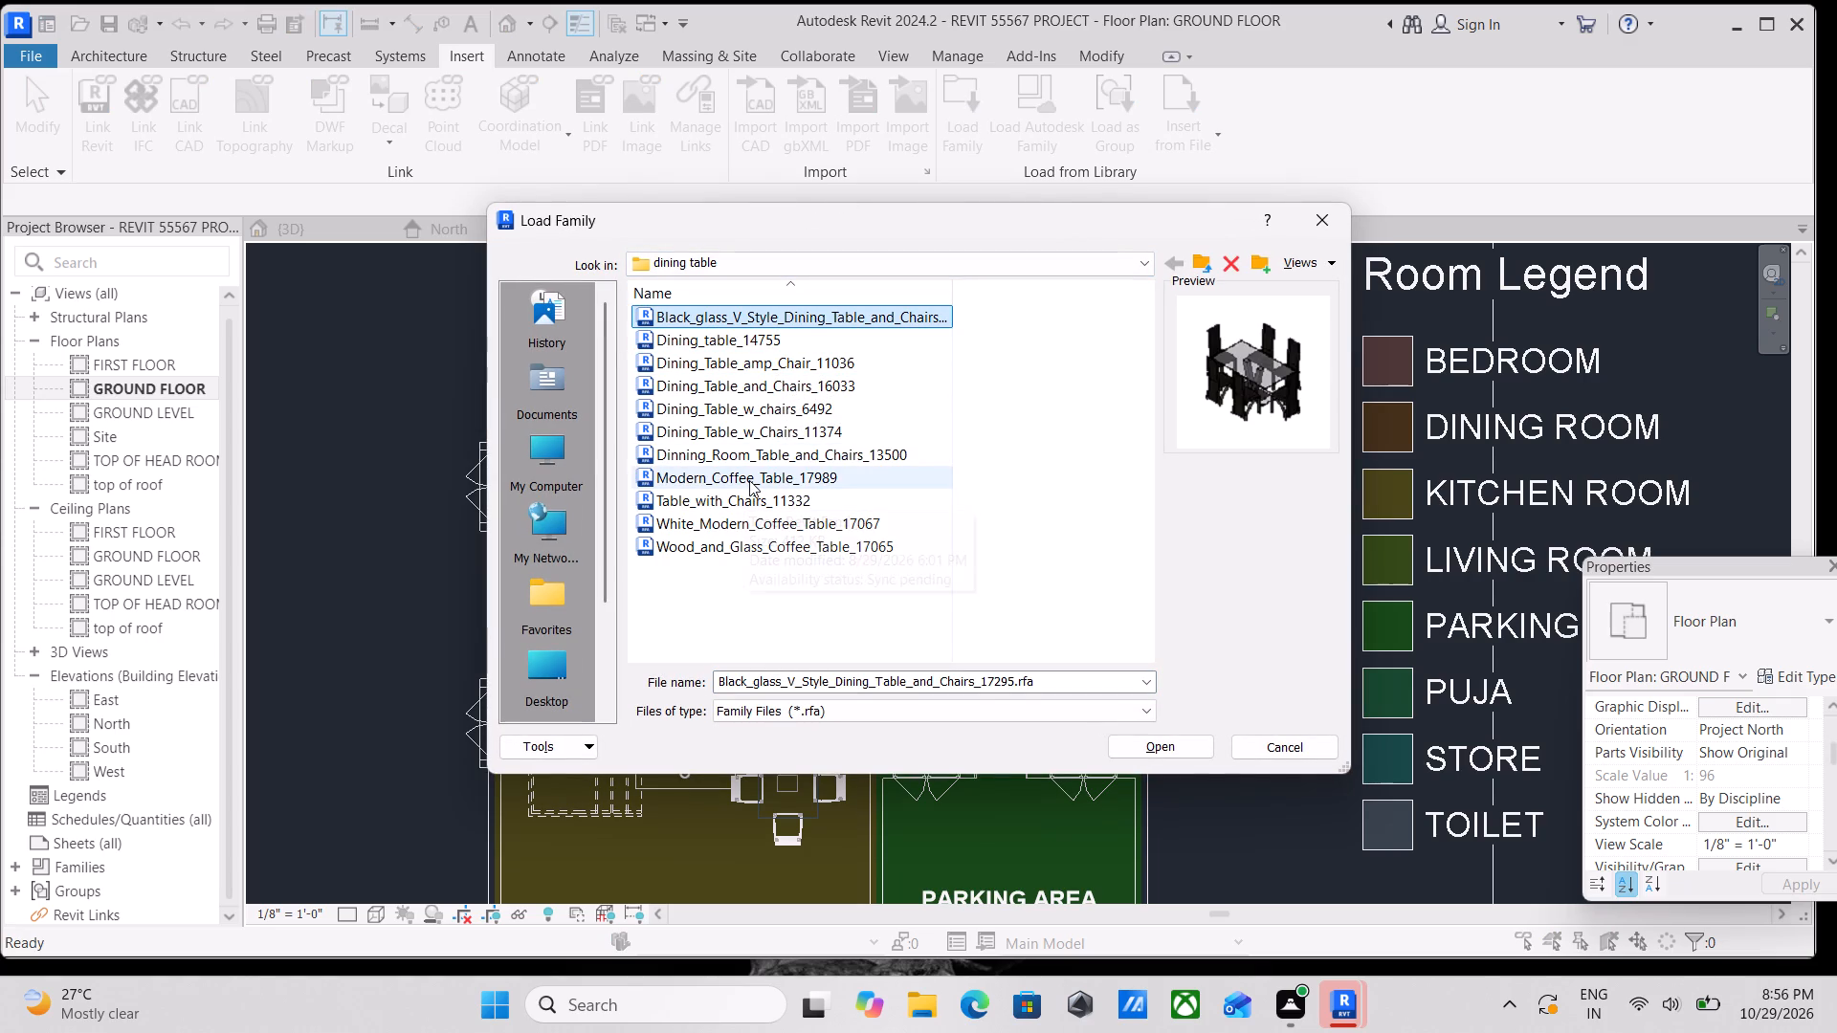
left_click(749, 480)
left_click(776, 494)
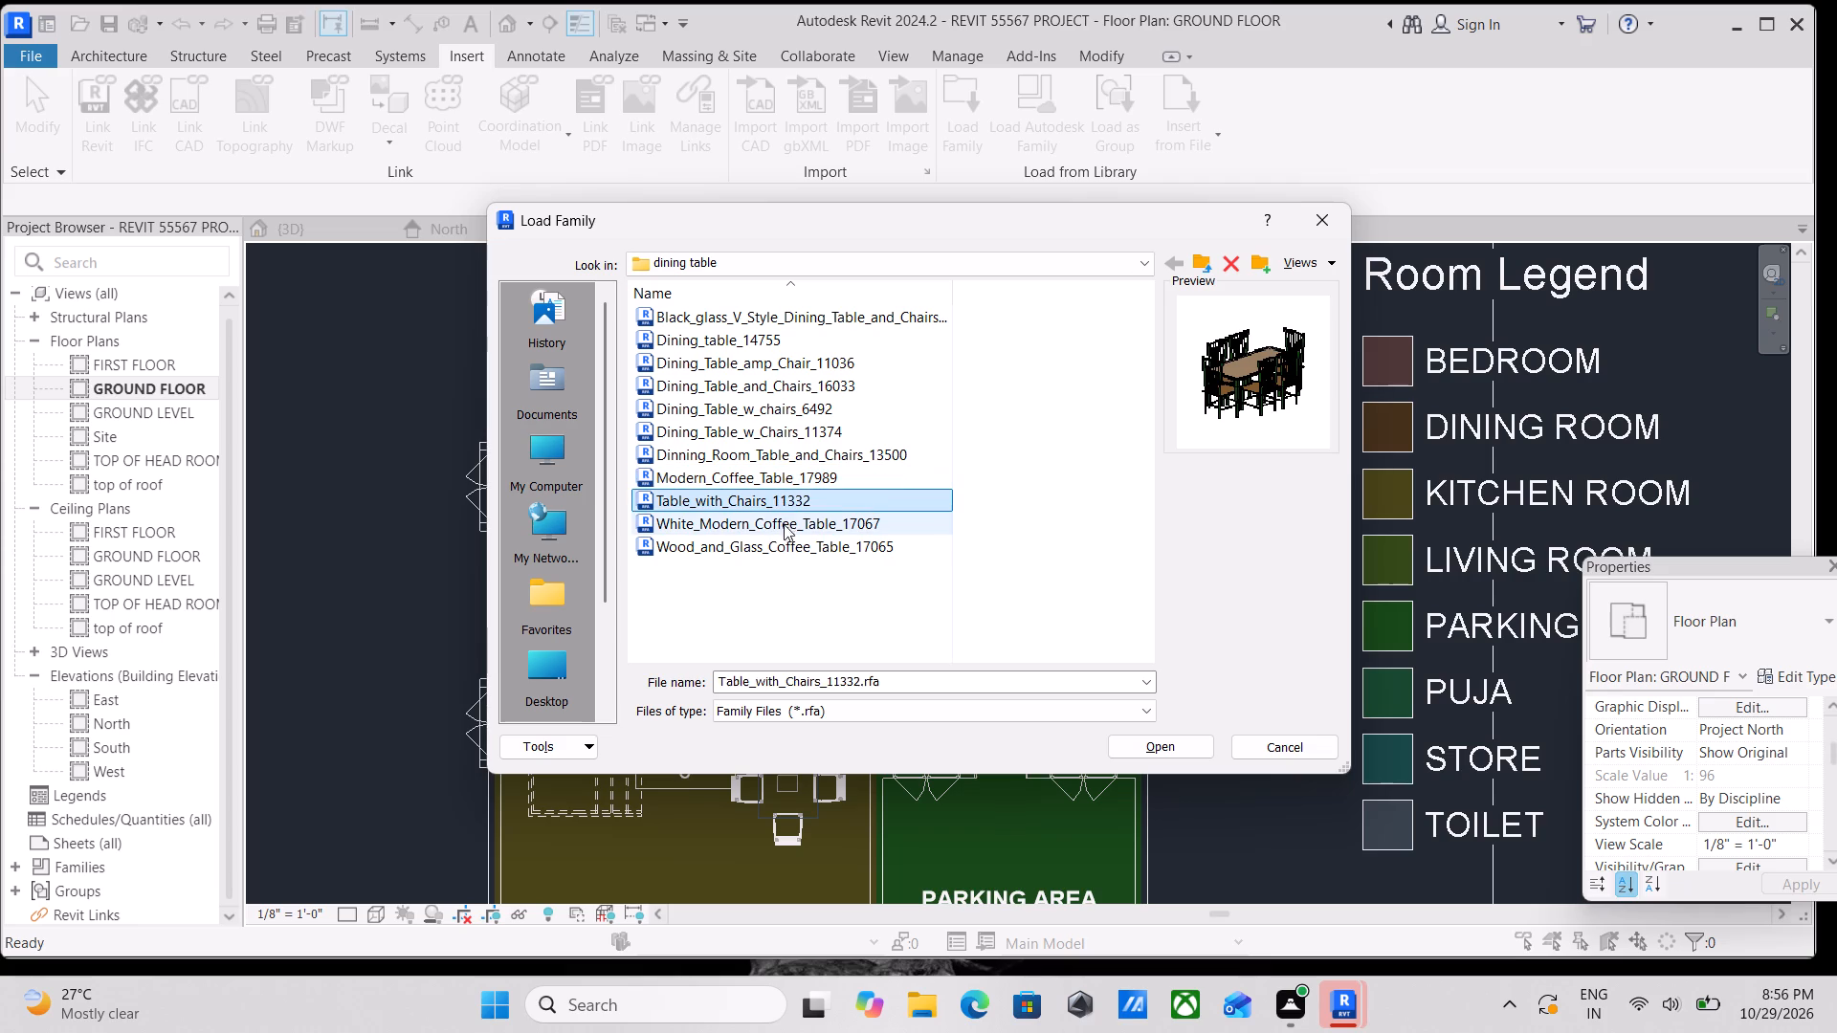
left_click(784, 528)
left_click(787, 550)
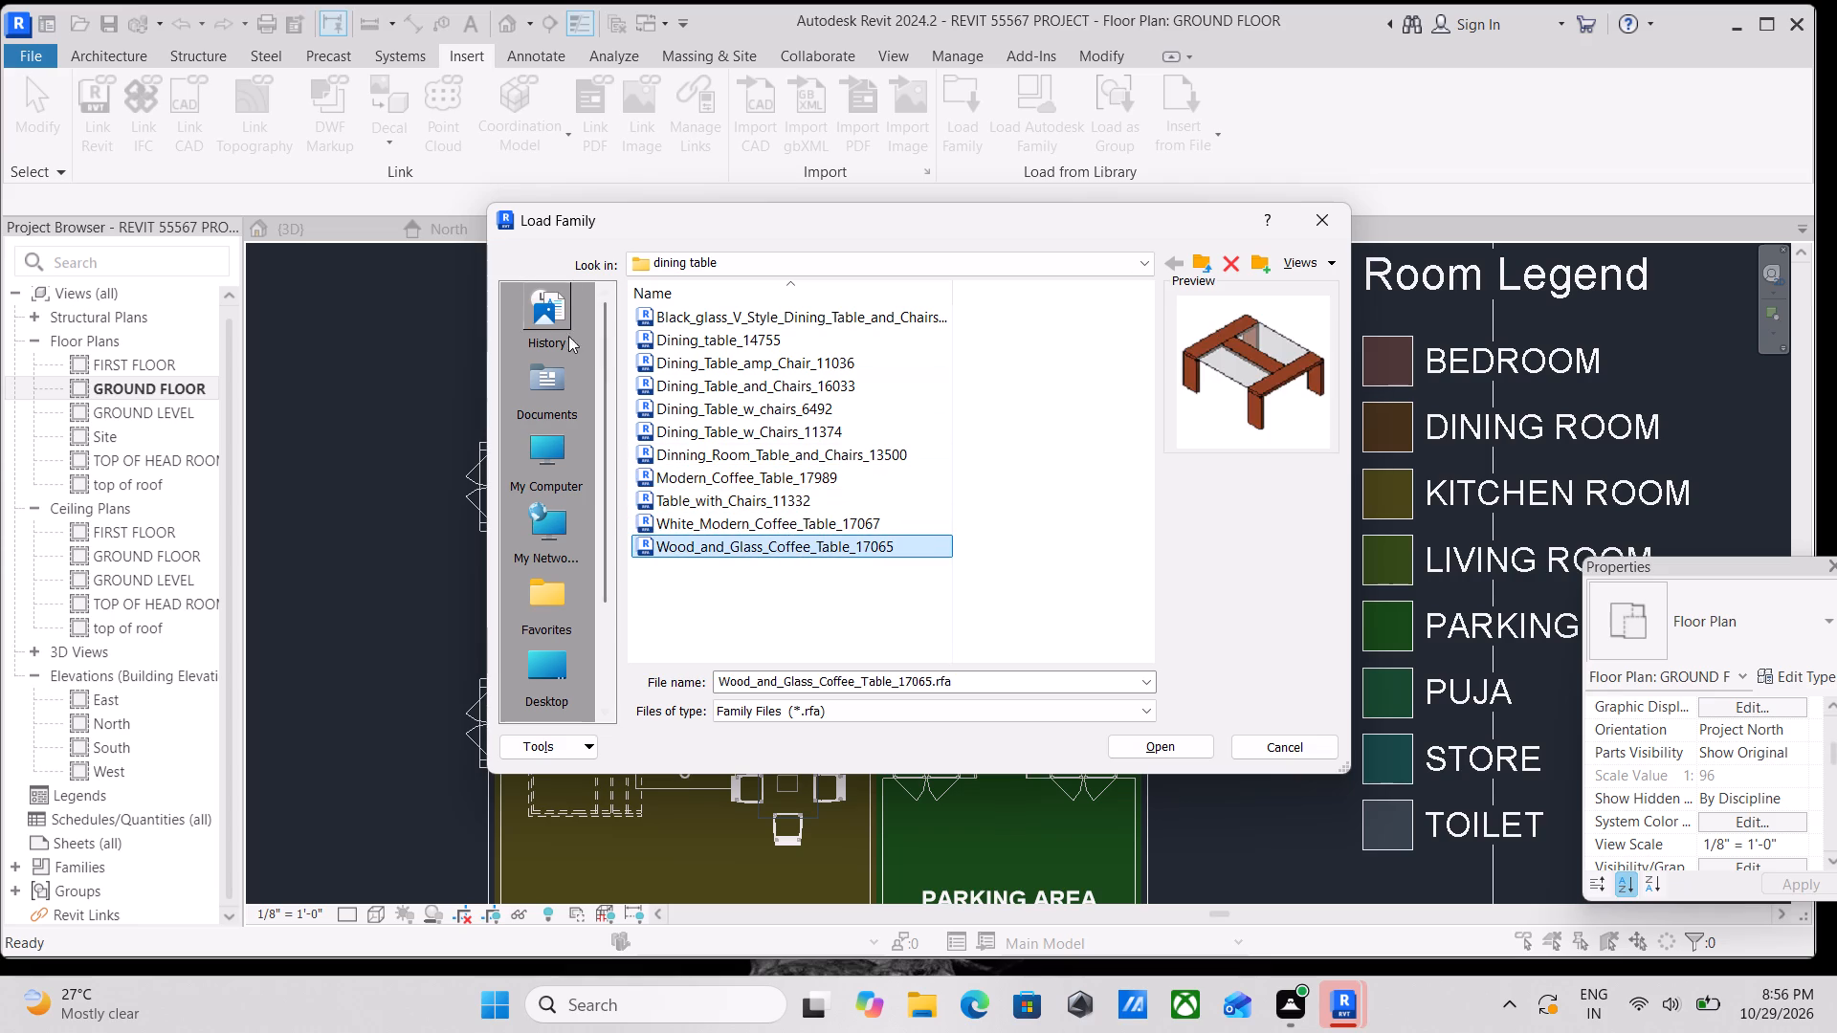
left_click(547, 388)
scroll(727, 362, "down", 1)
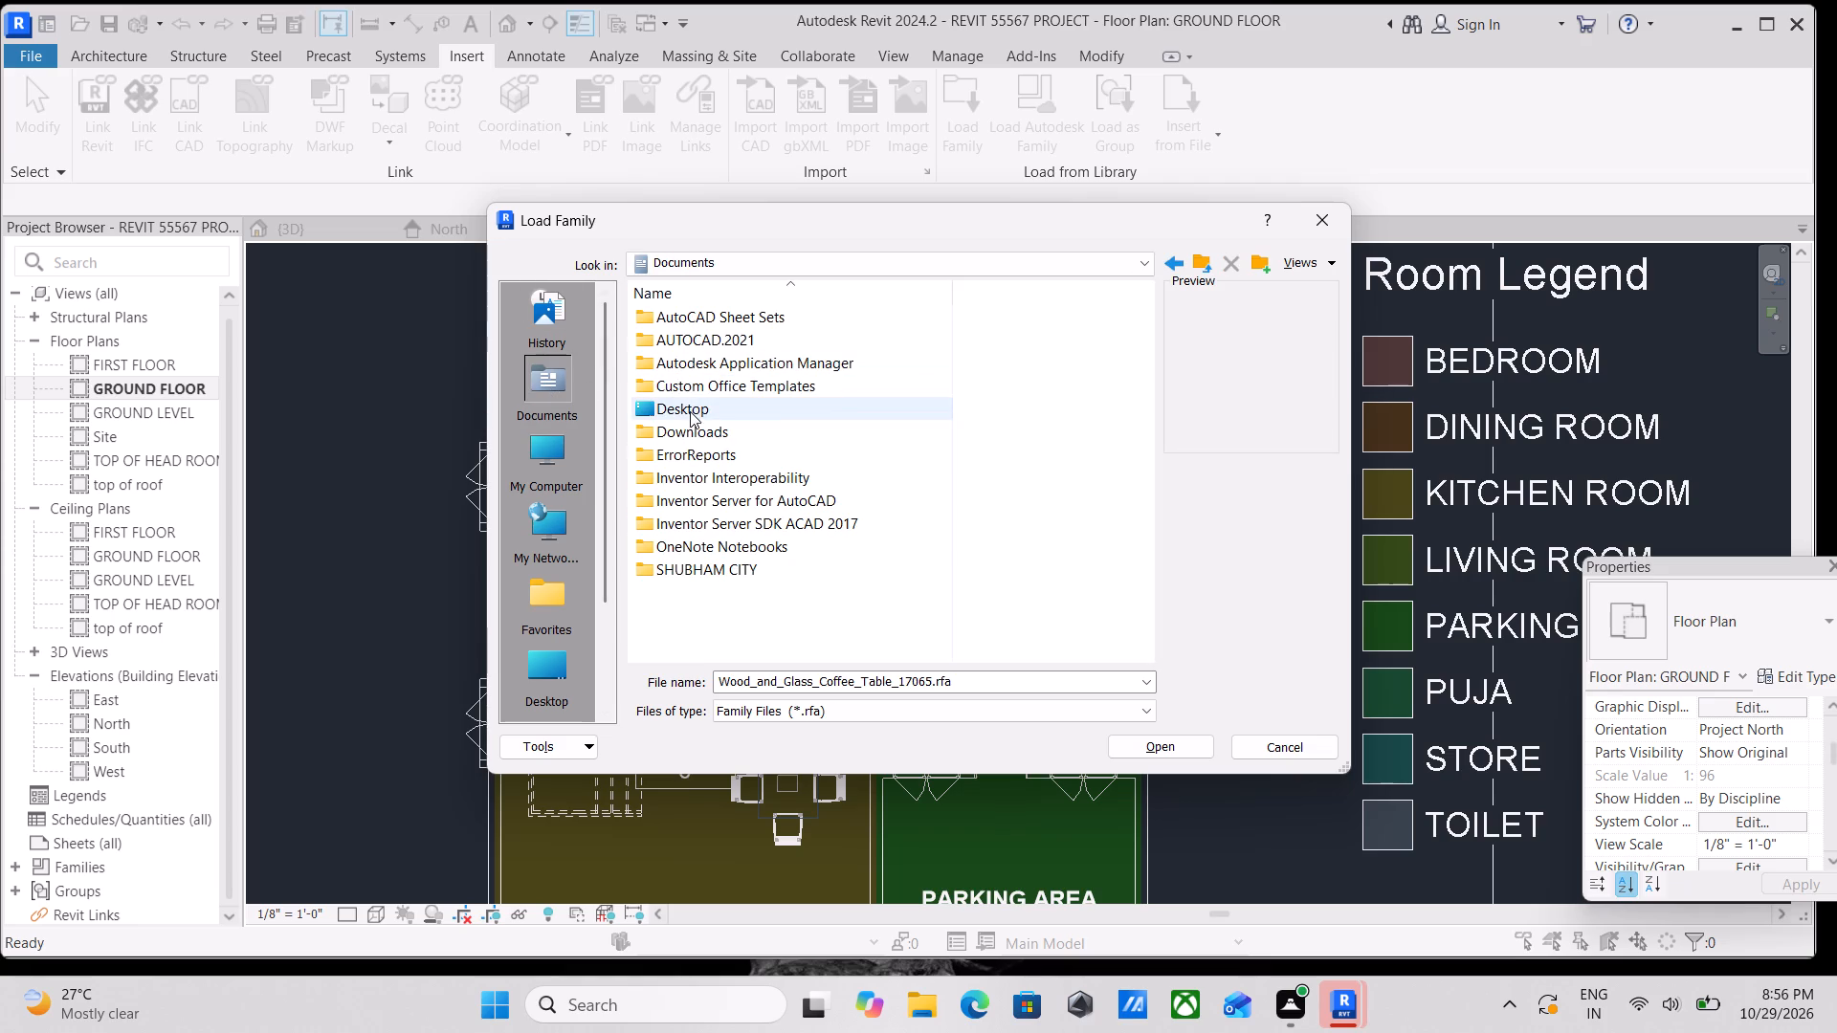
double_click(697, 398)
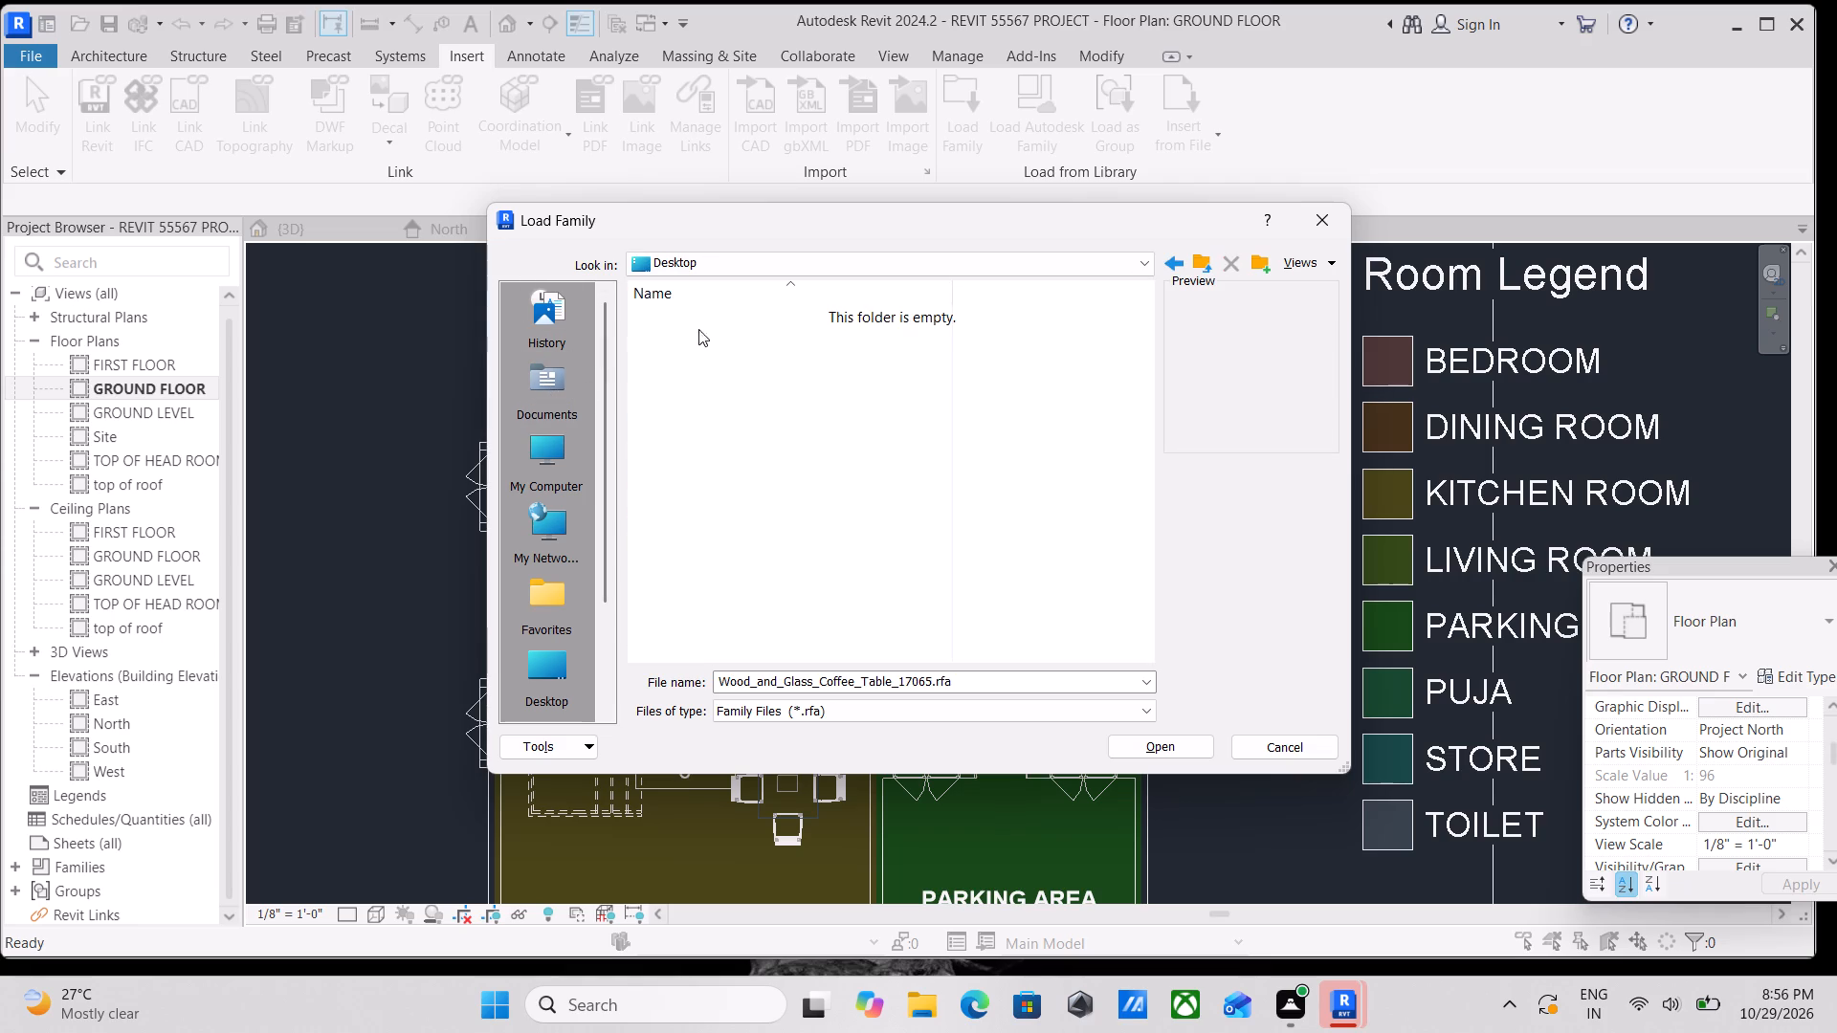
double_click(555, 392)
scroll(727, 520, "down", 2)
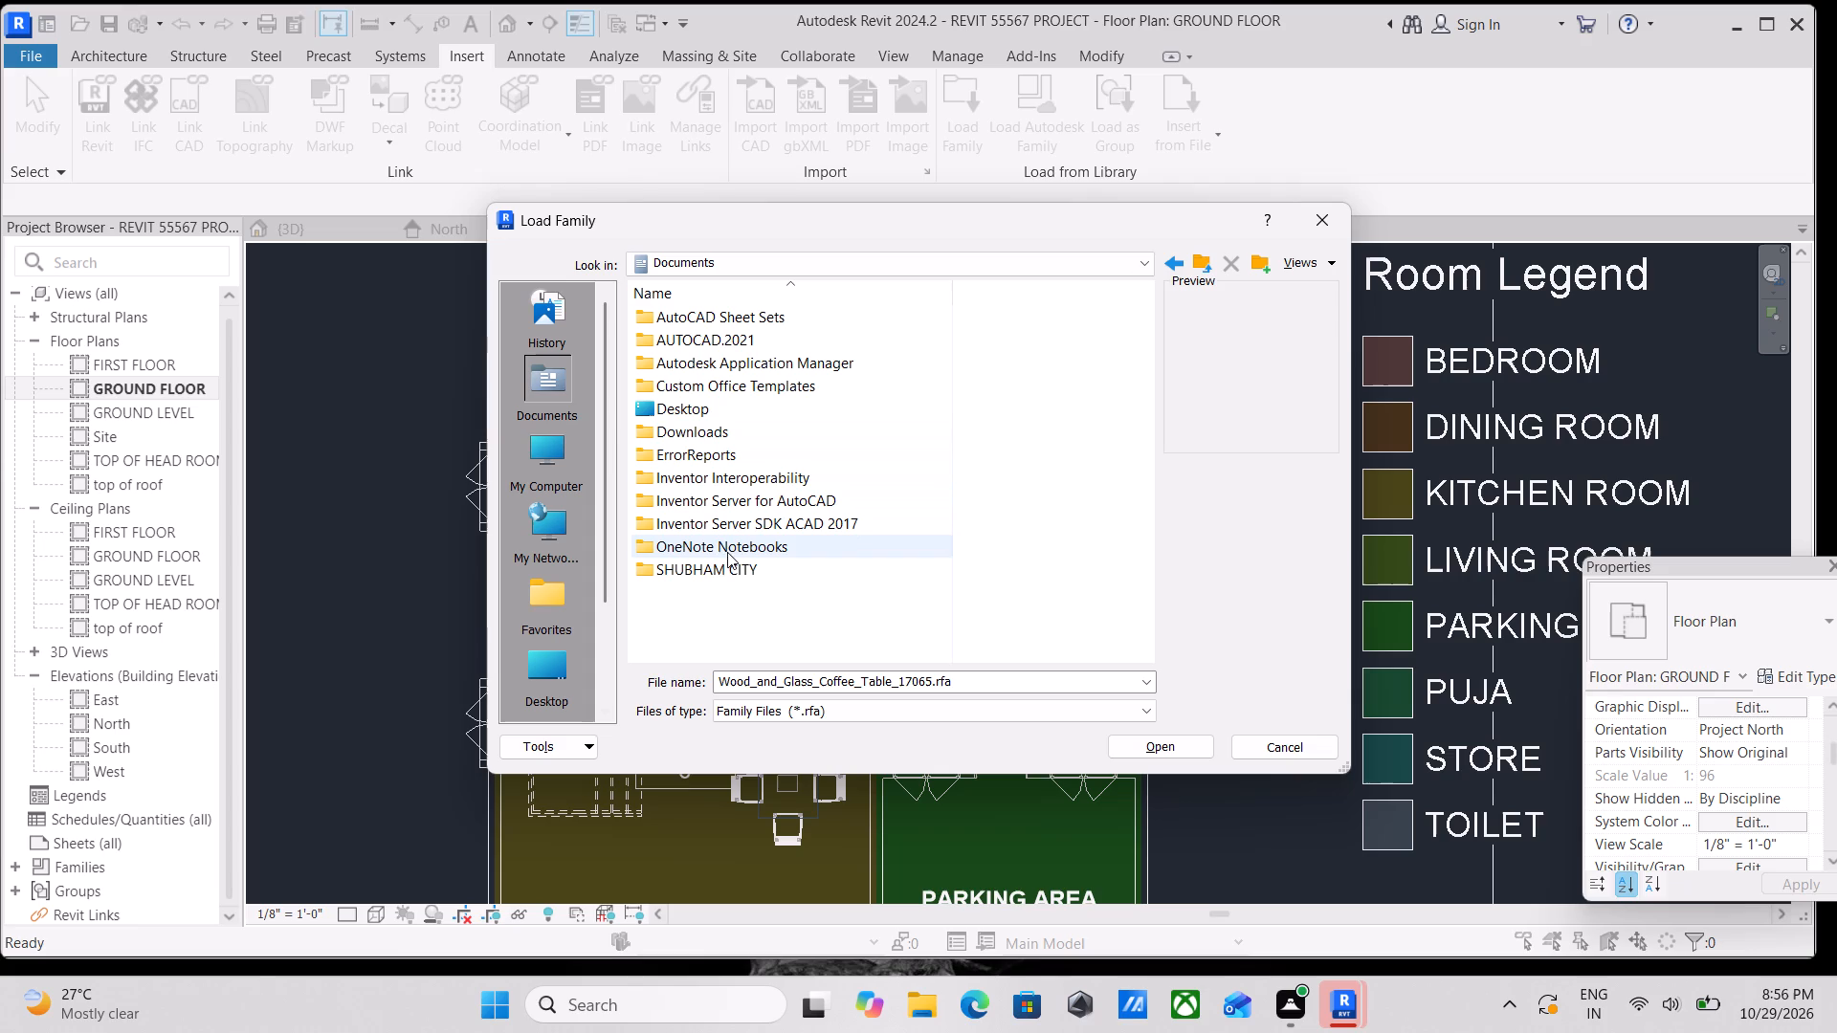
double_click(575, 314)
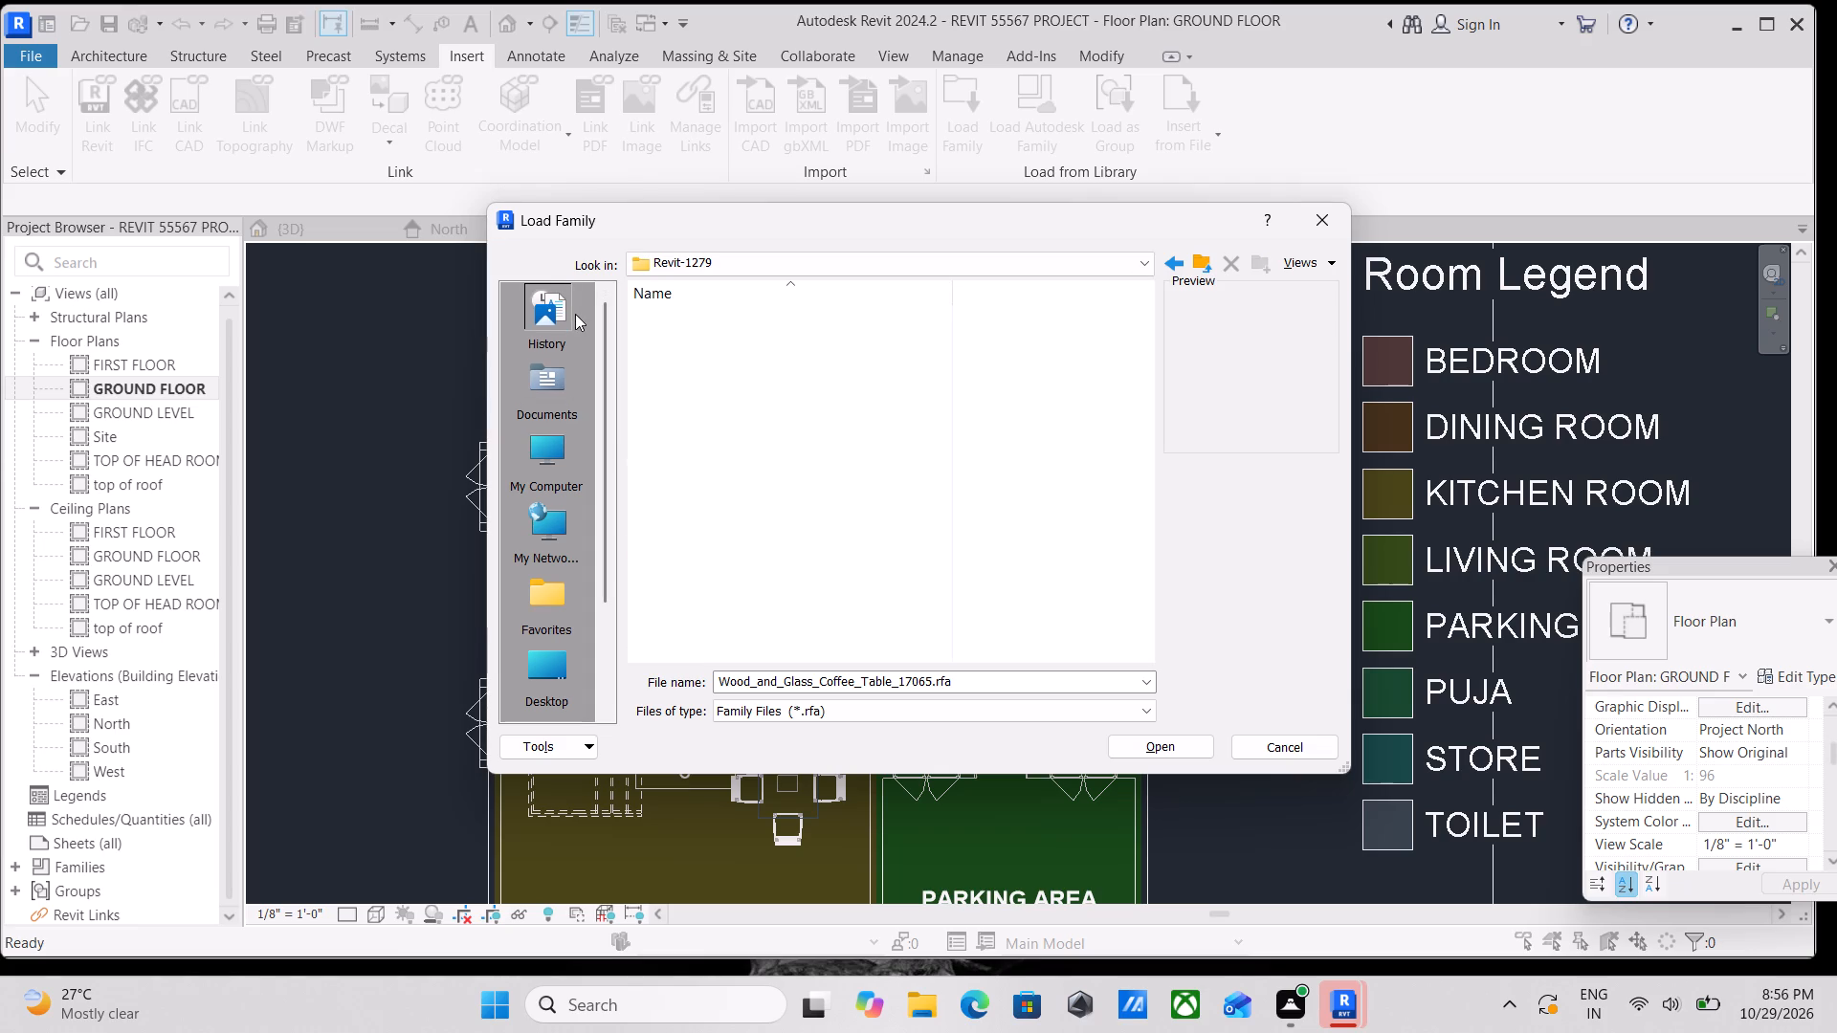
Browse from Documents into the SHUBHAM CITY folder nested inside the folder of the same name.
double_click(553, 362)
scroll(842, 367, "down", 2)
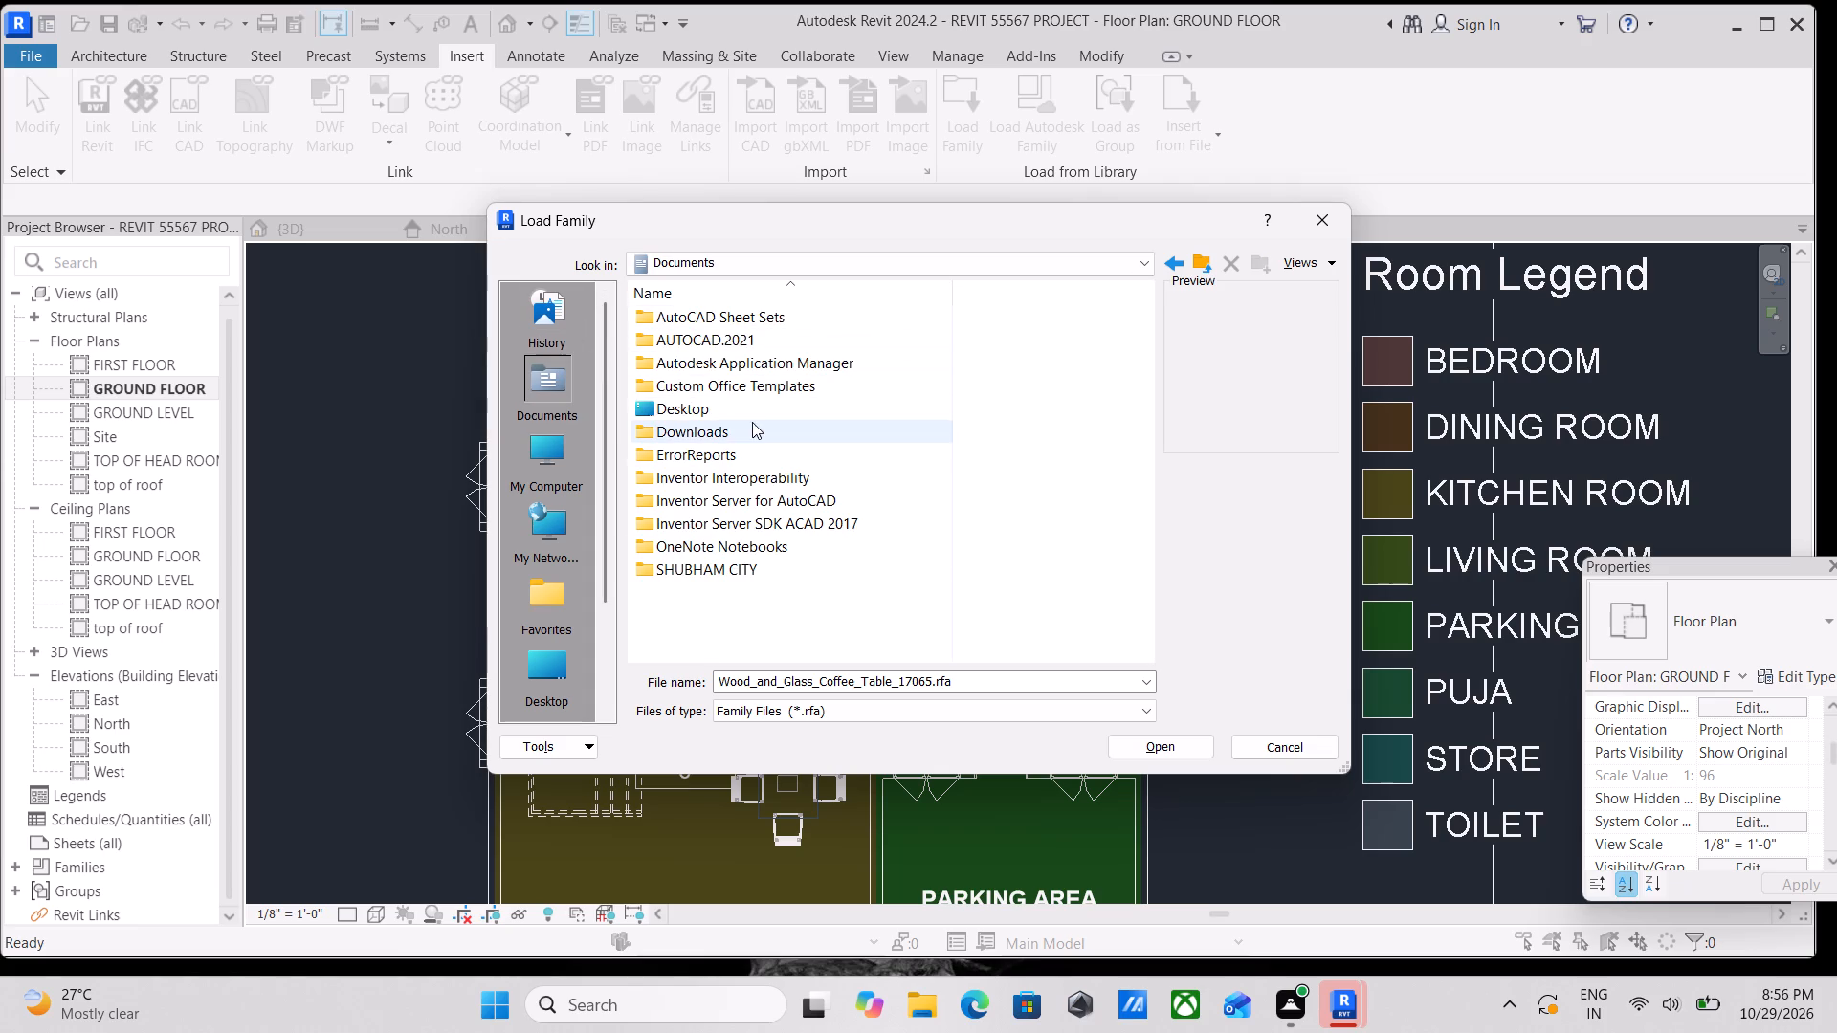
scroll(752, 422, "down", 1)
double_click(714, 576)
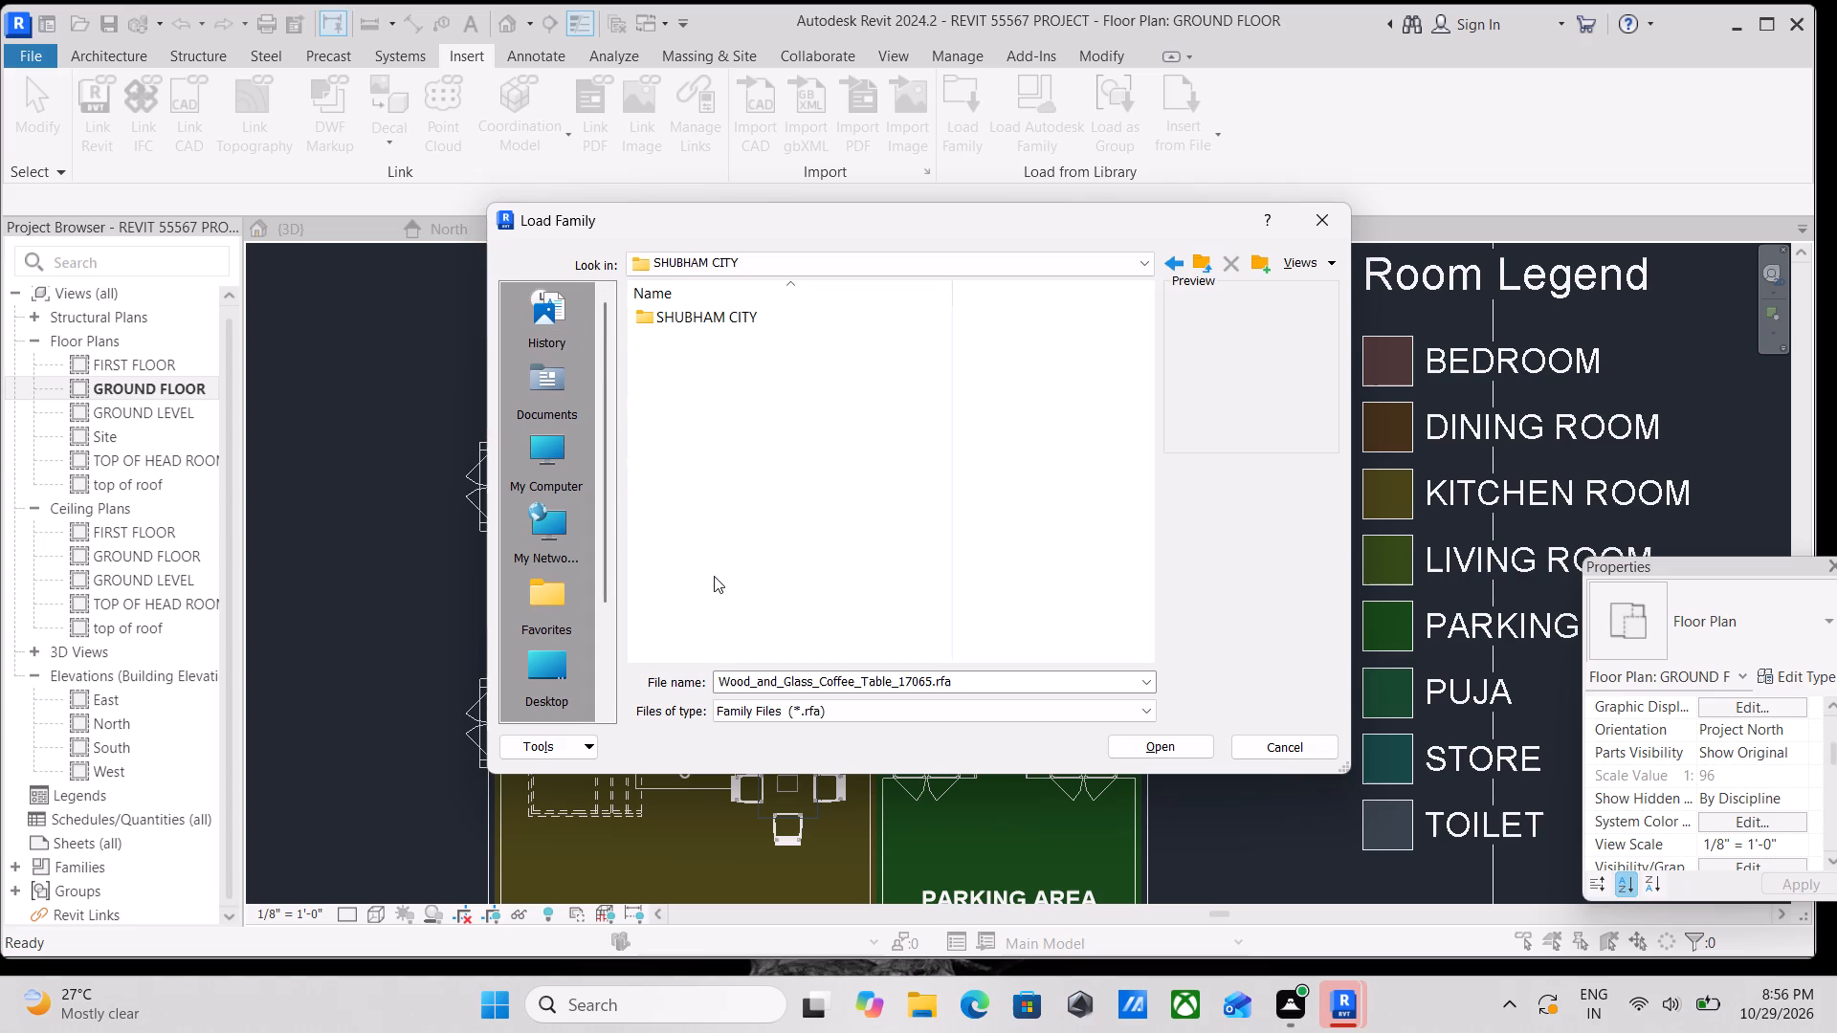
double_click(704, 316)
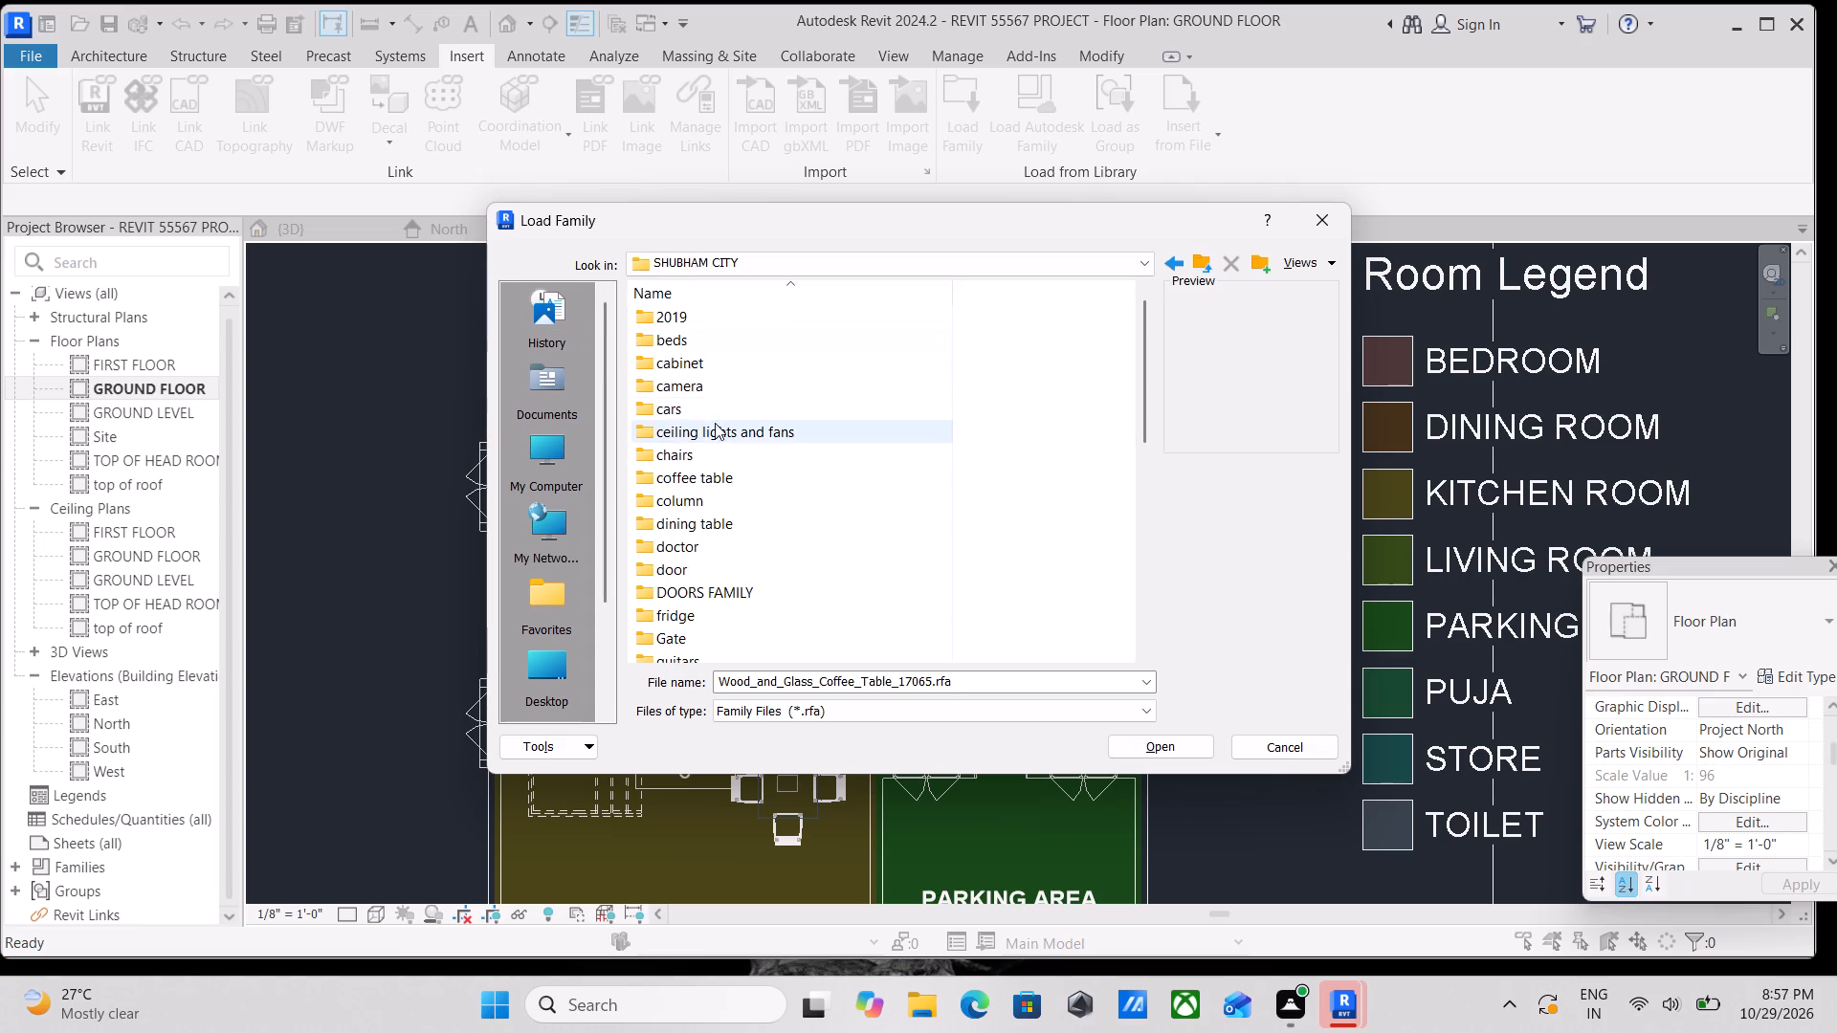
Preview the 5_Light_Bell_Glass_Chandelier_10304 and Ceiling_Fan_9146 families in the ceiling lights and fans folder, and return to SHUBHAM CITY.
scroll(699, 462, "down", 1)
double_click(712, 361)
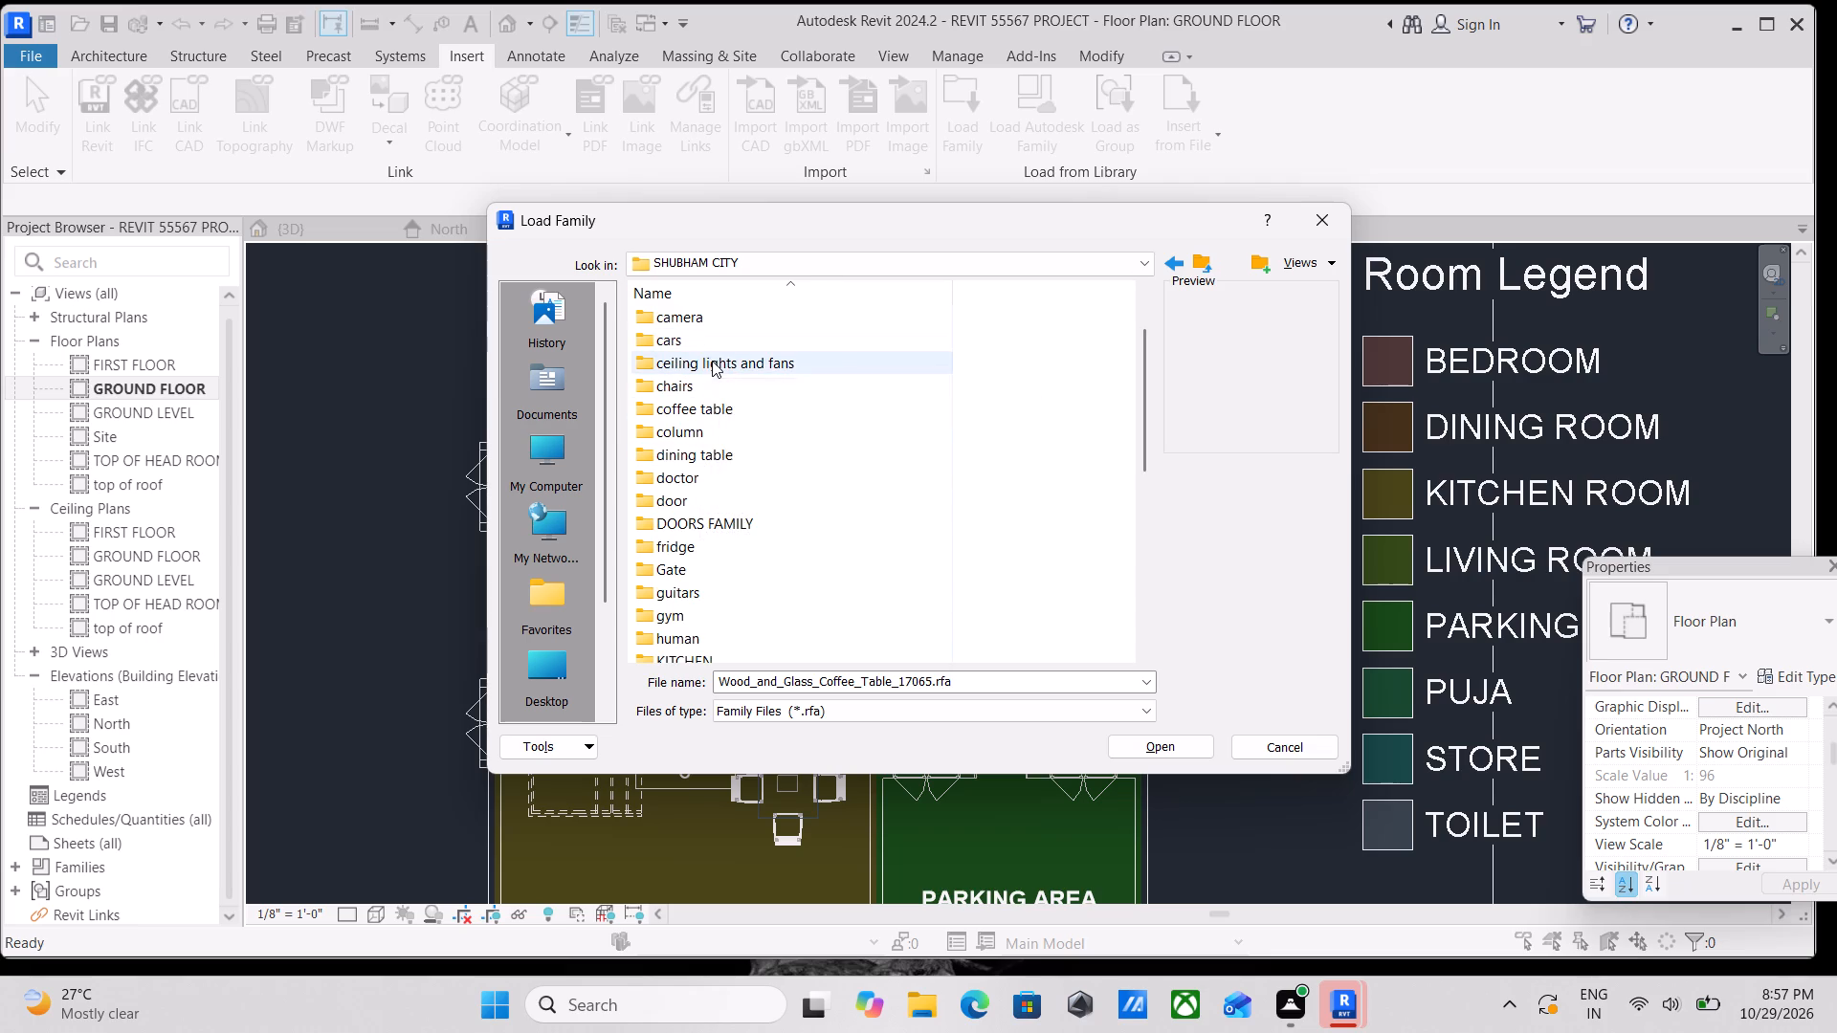
left_click(718, 386)
left_click(734, 437)
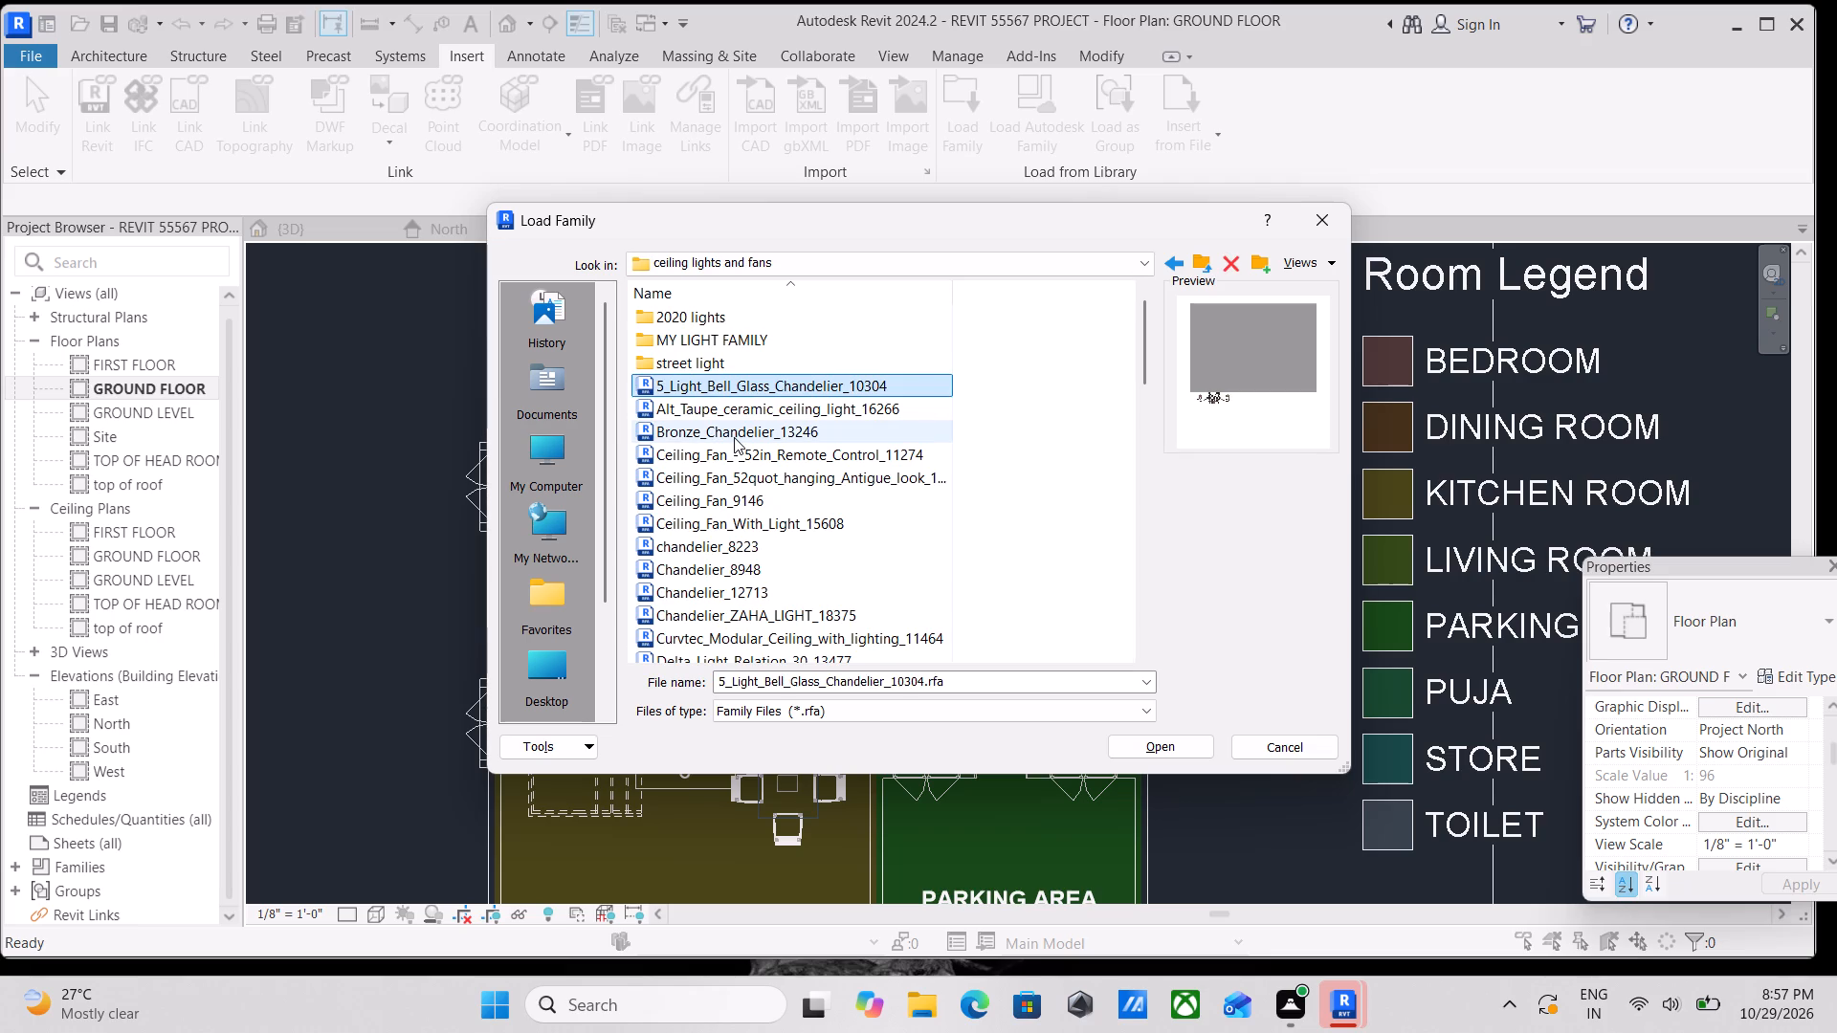
left_click(727, 500)
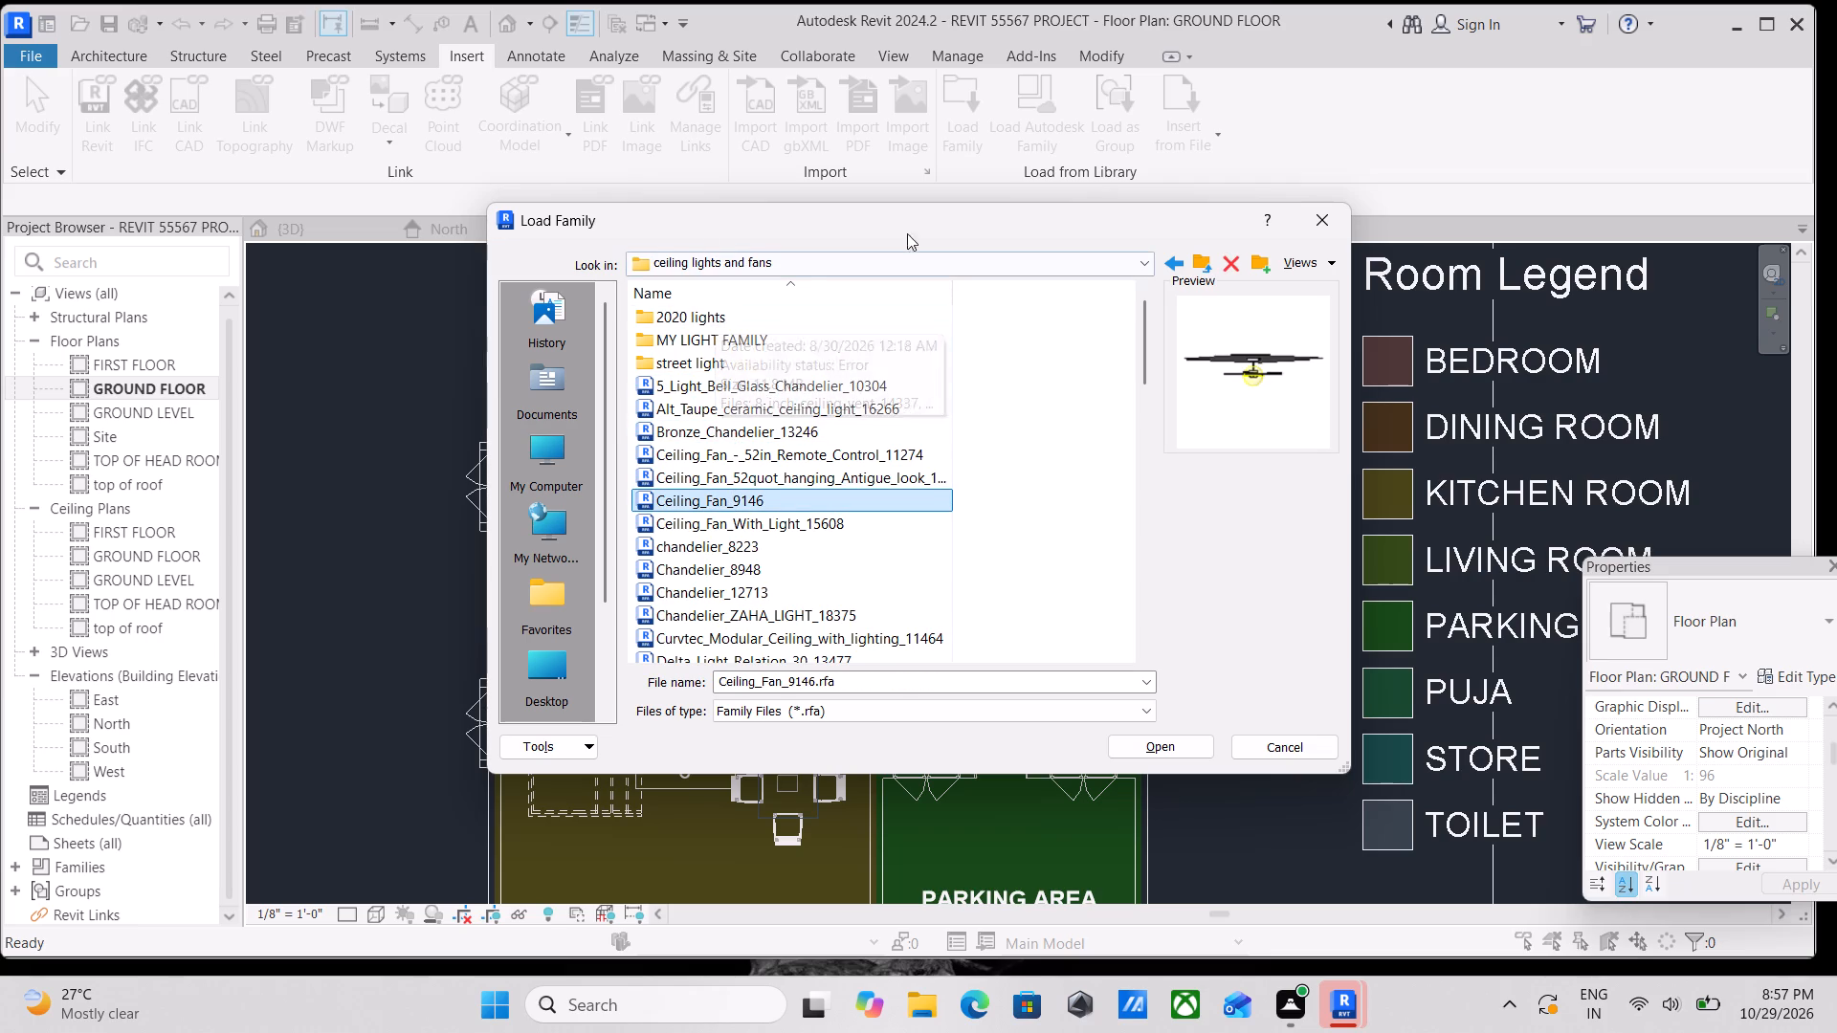
left_click(1175, 266)
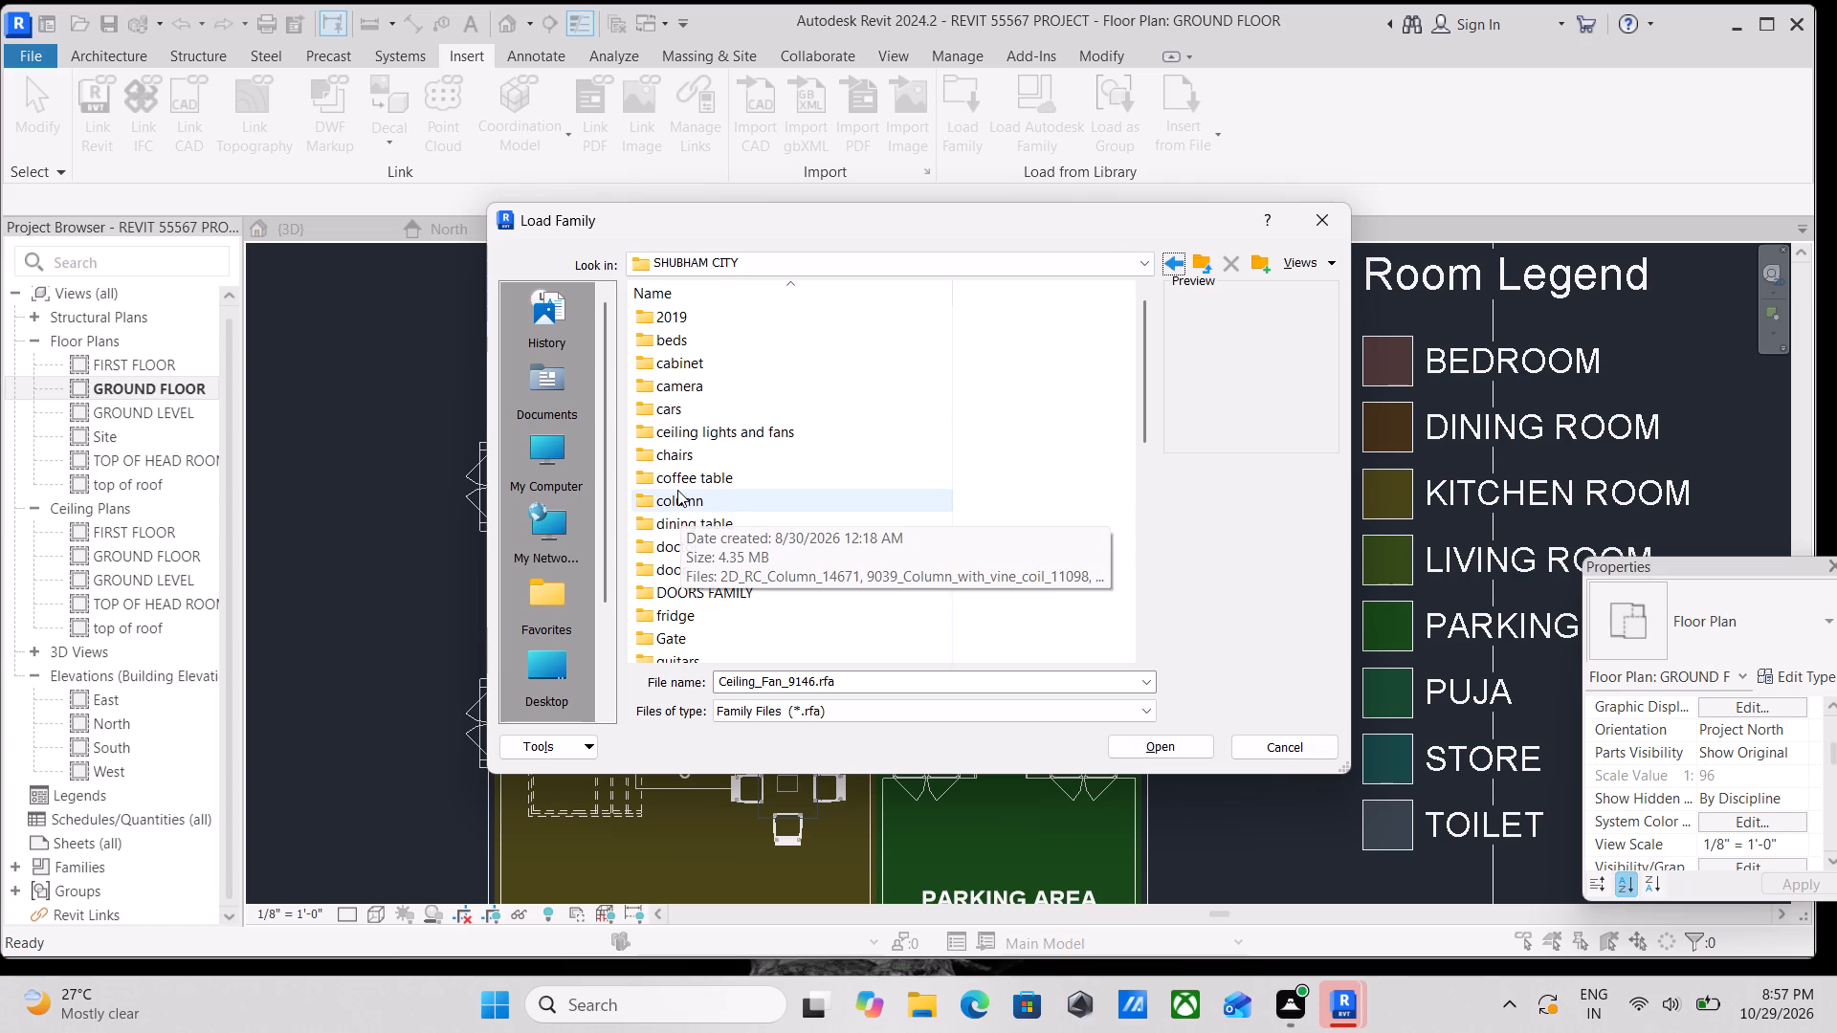
Compare the kitchen families in the KITCHEN folder and load kitchen_H1_16795 into the project.
scroll(677, 497, "down", 2)
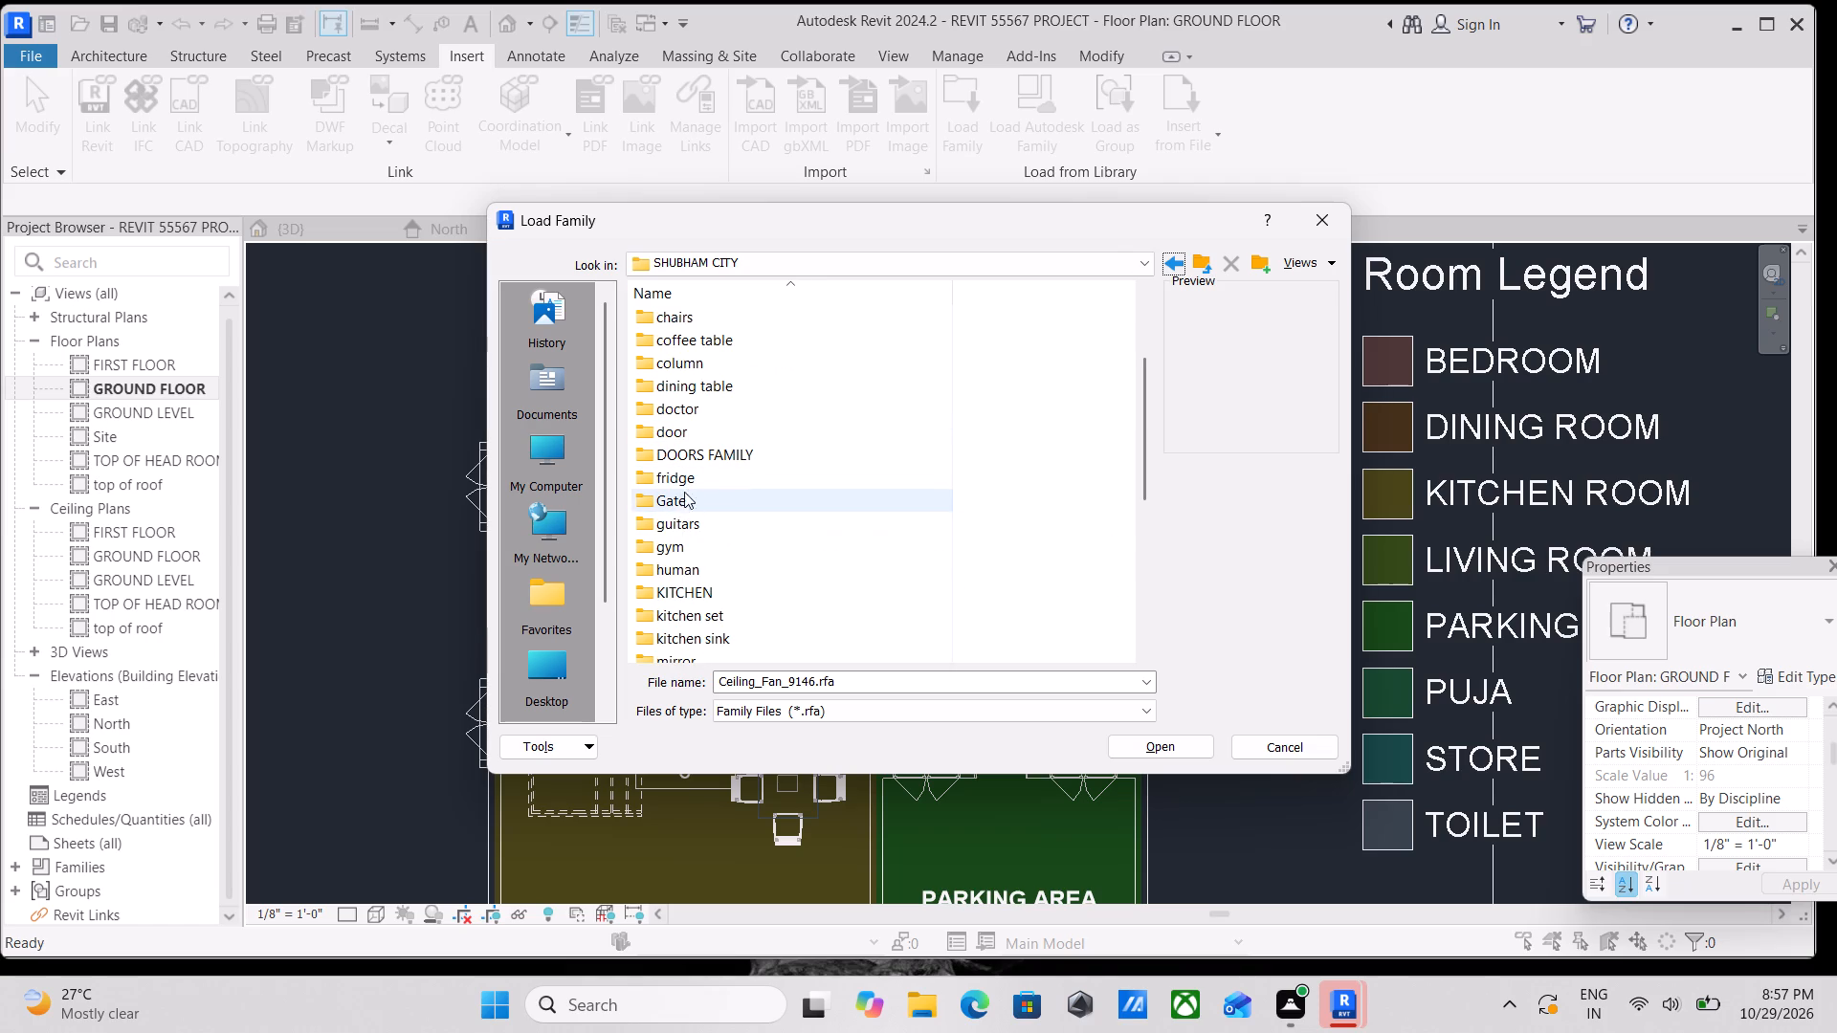
double_click(690, 591)
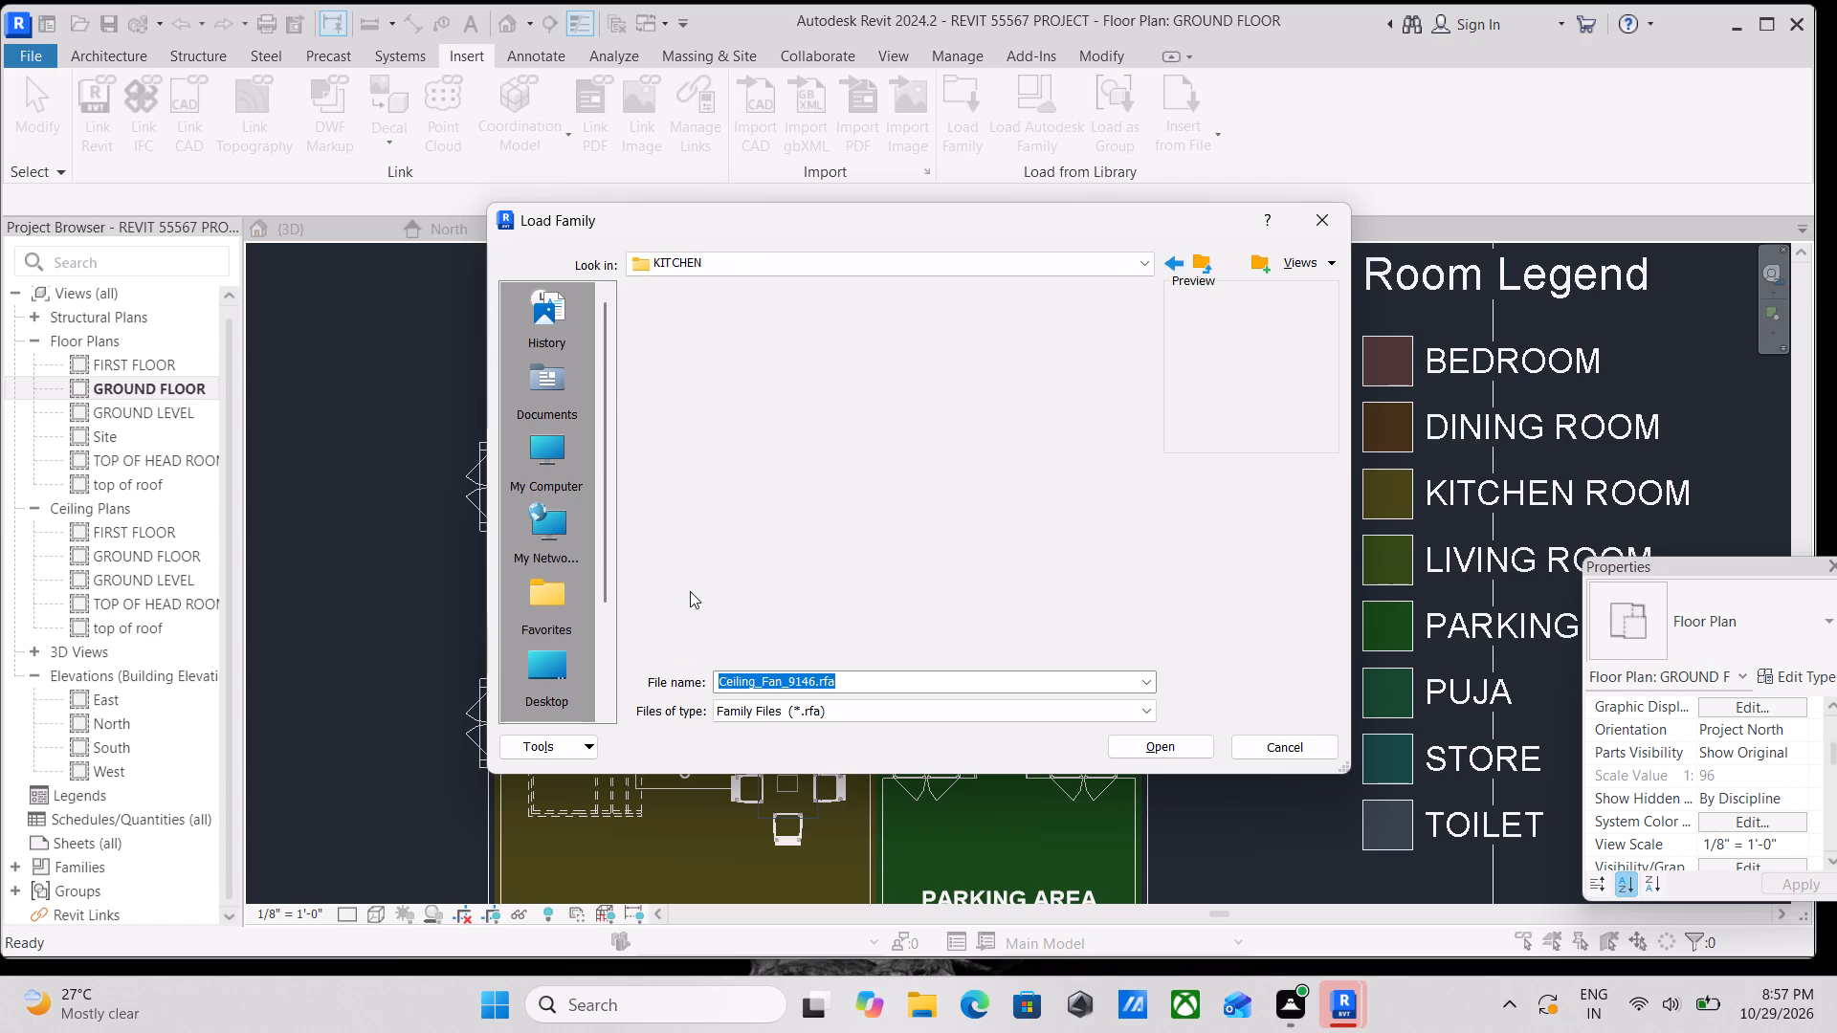
left_click(726, 360)
left_click(725, 341)
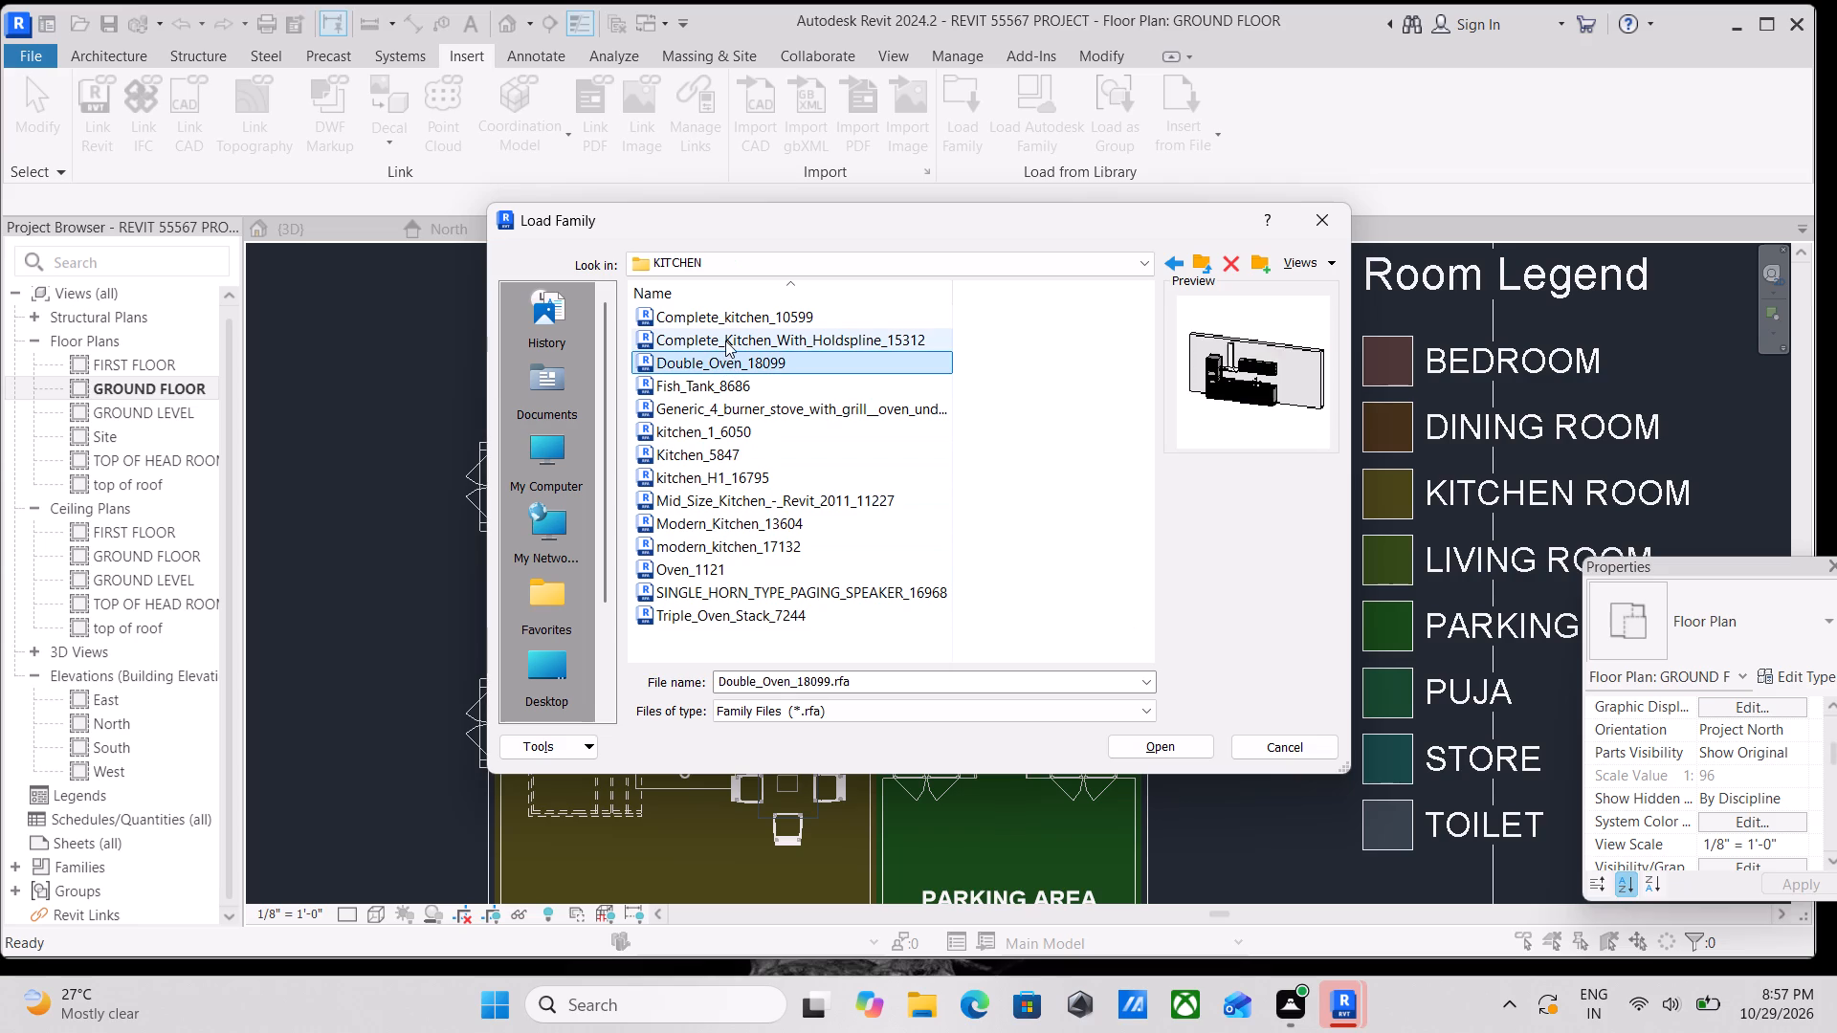
left_click(725, 322)
left_click(729, 466)
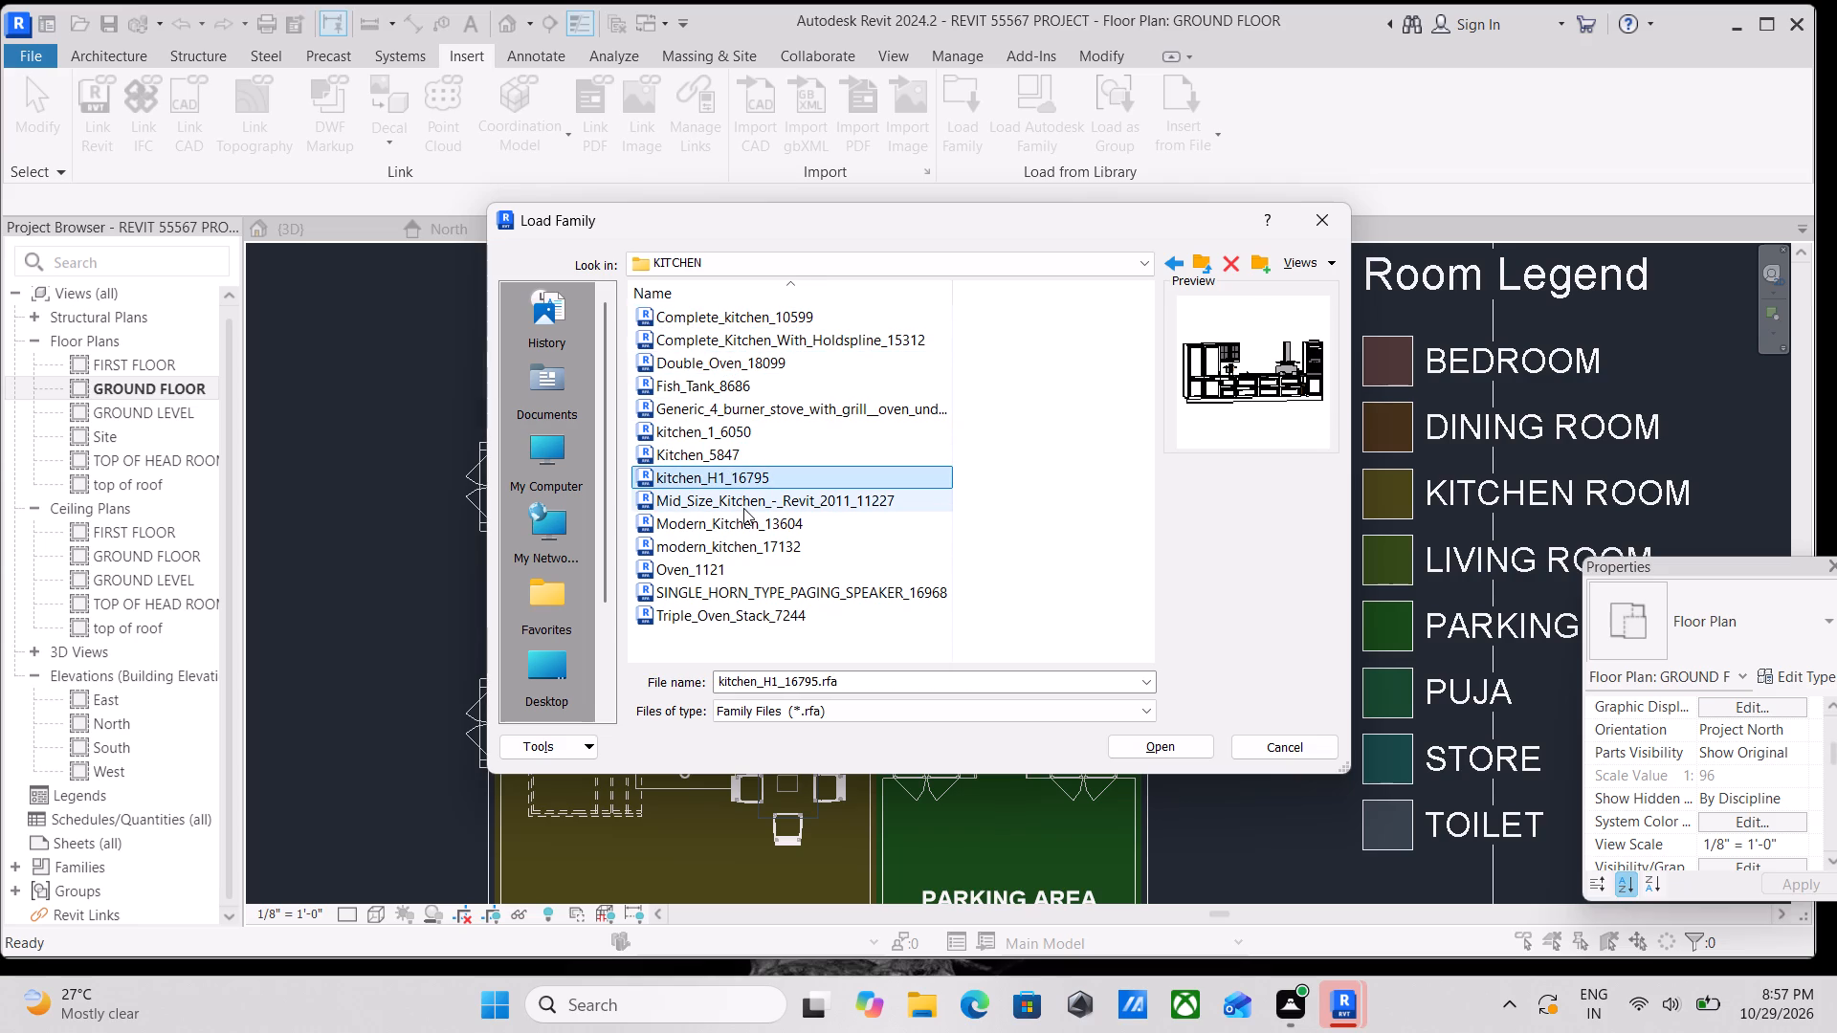
left_click(743, 506)
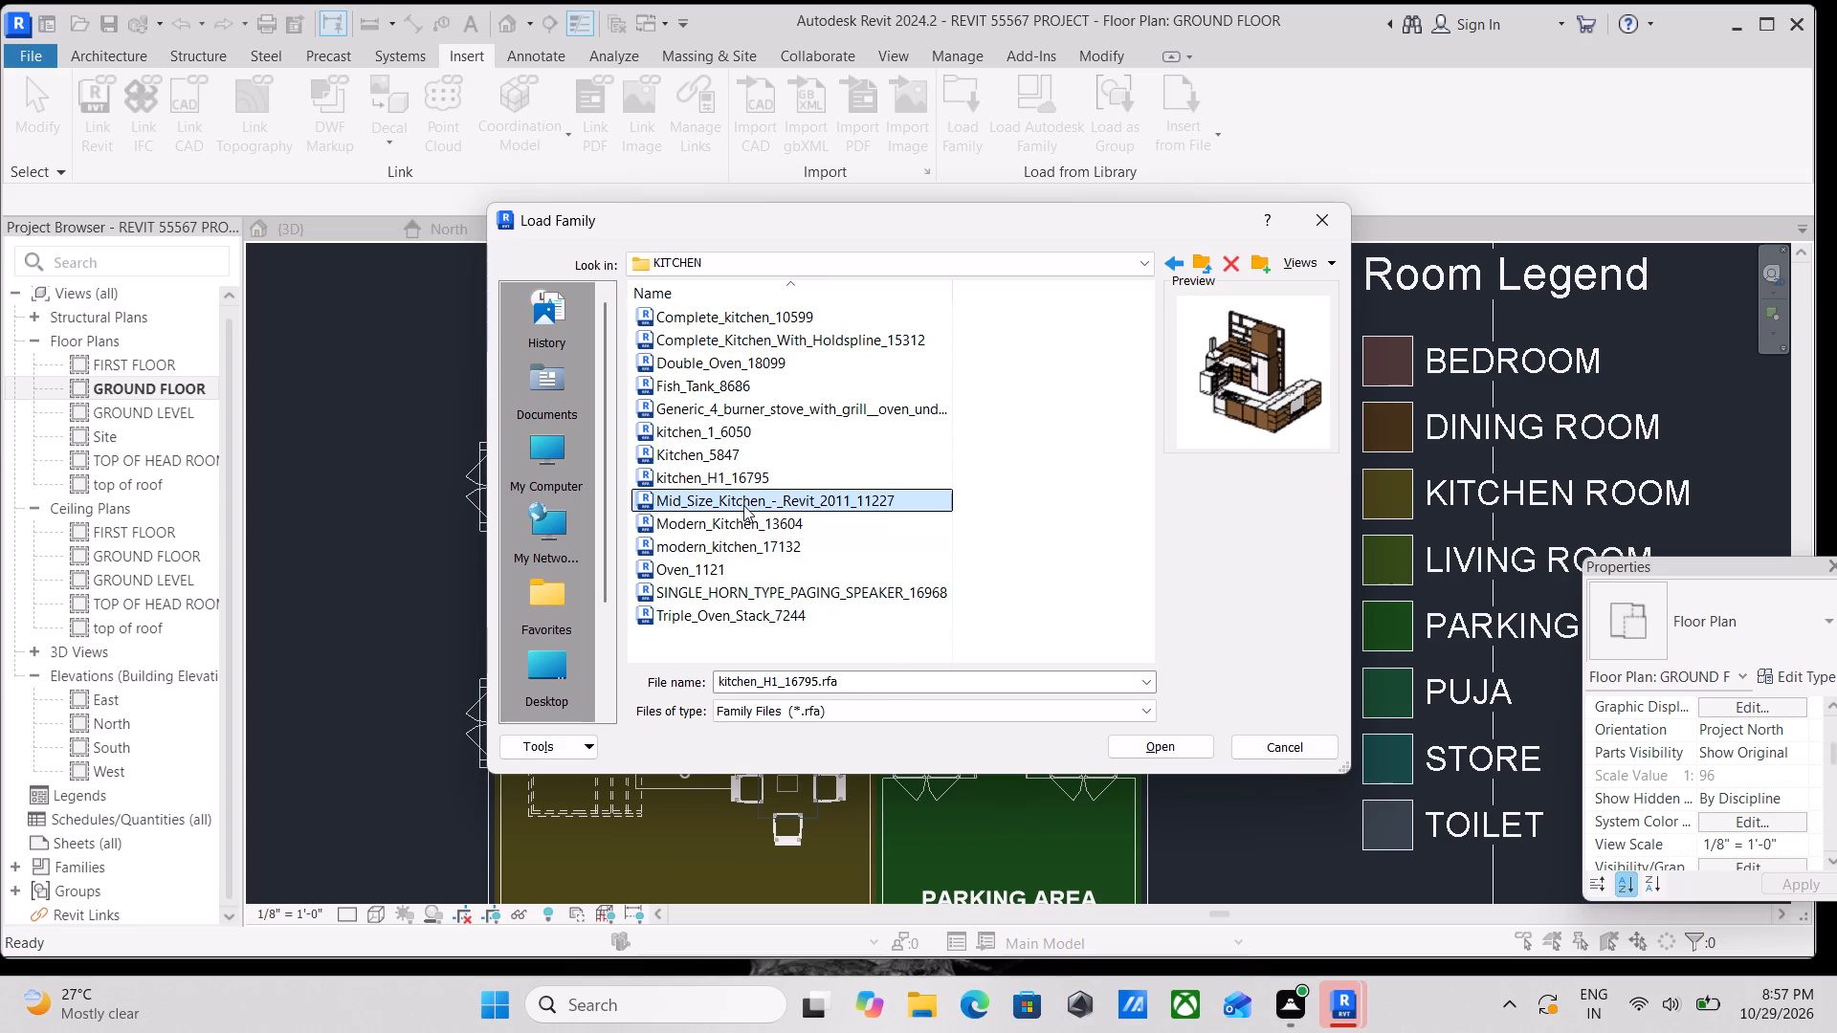
left_click(740, 477)
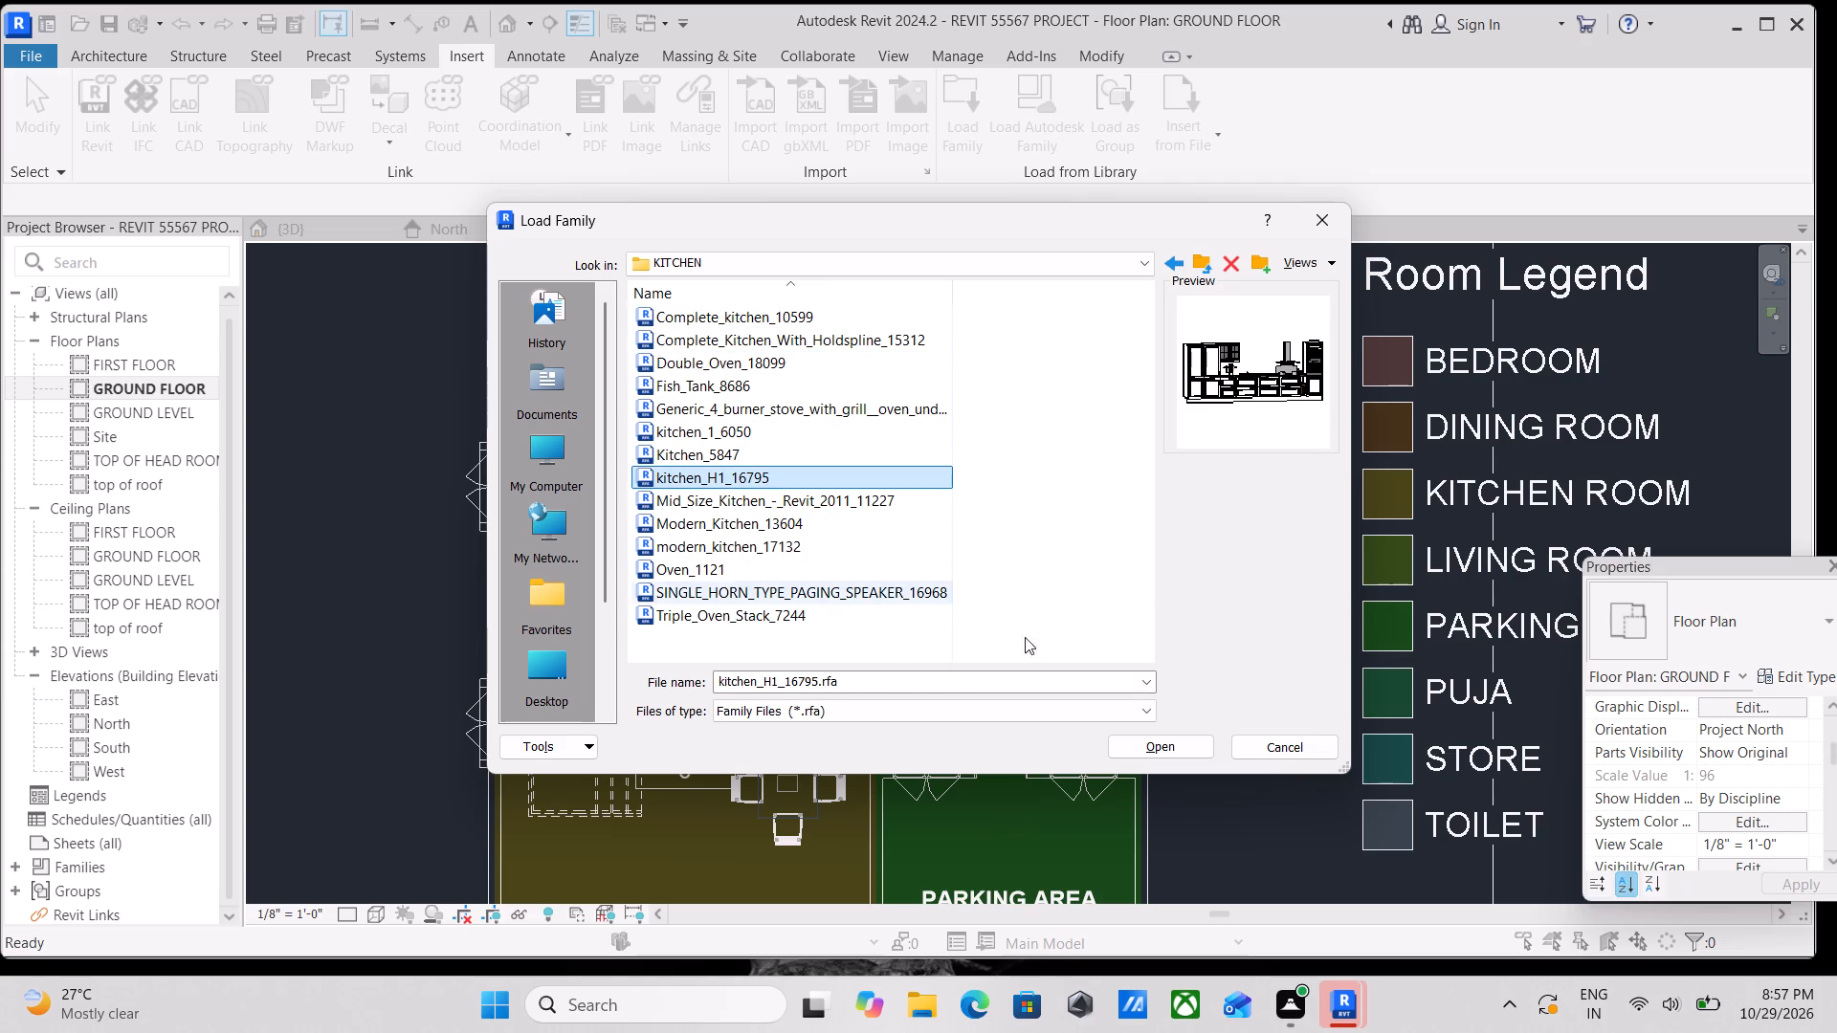
left_click(1155, 742)
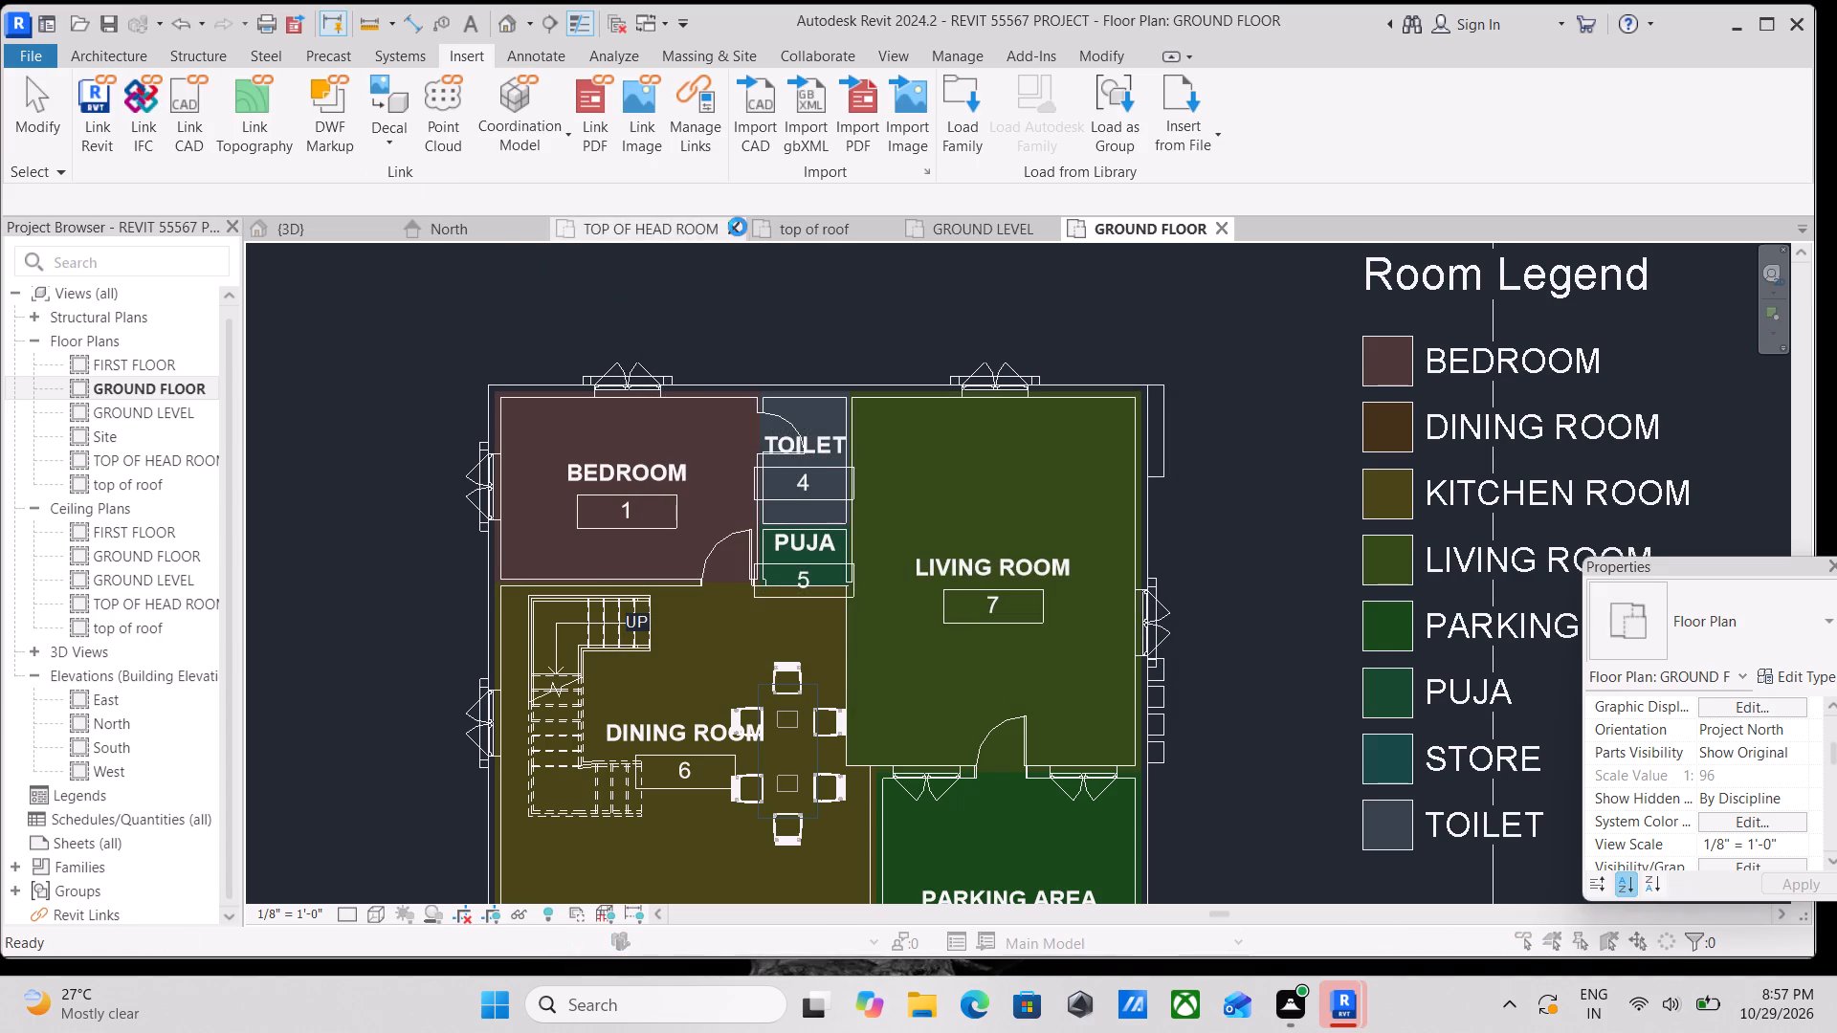
left_click(1119, 300)
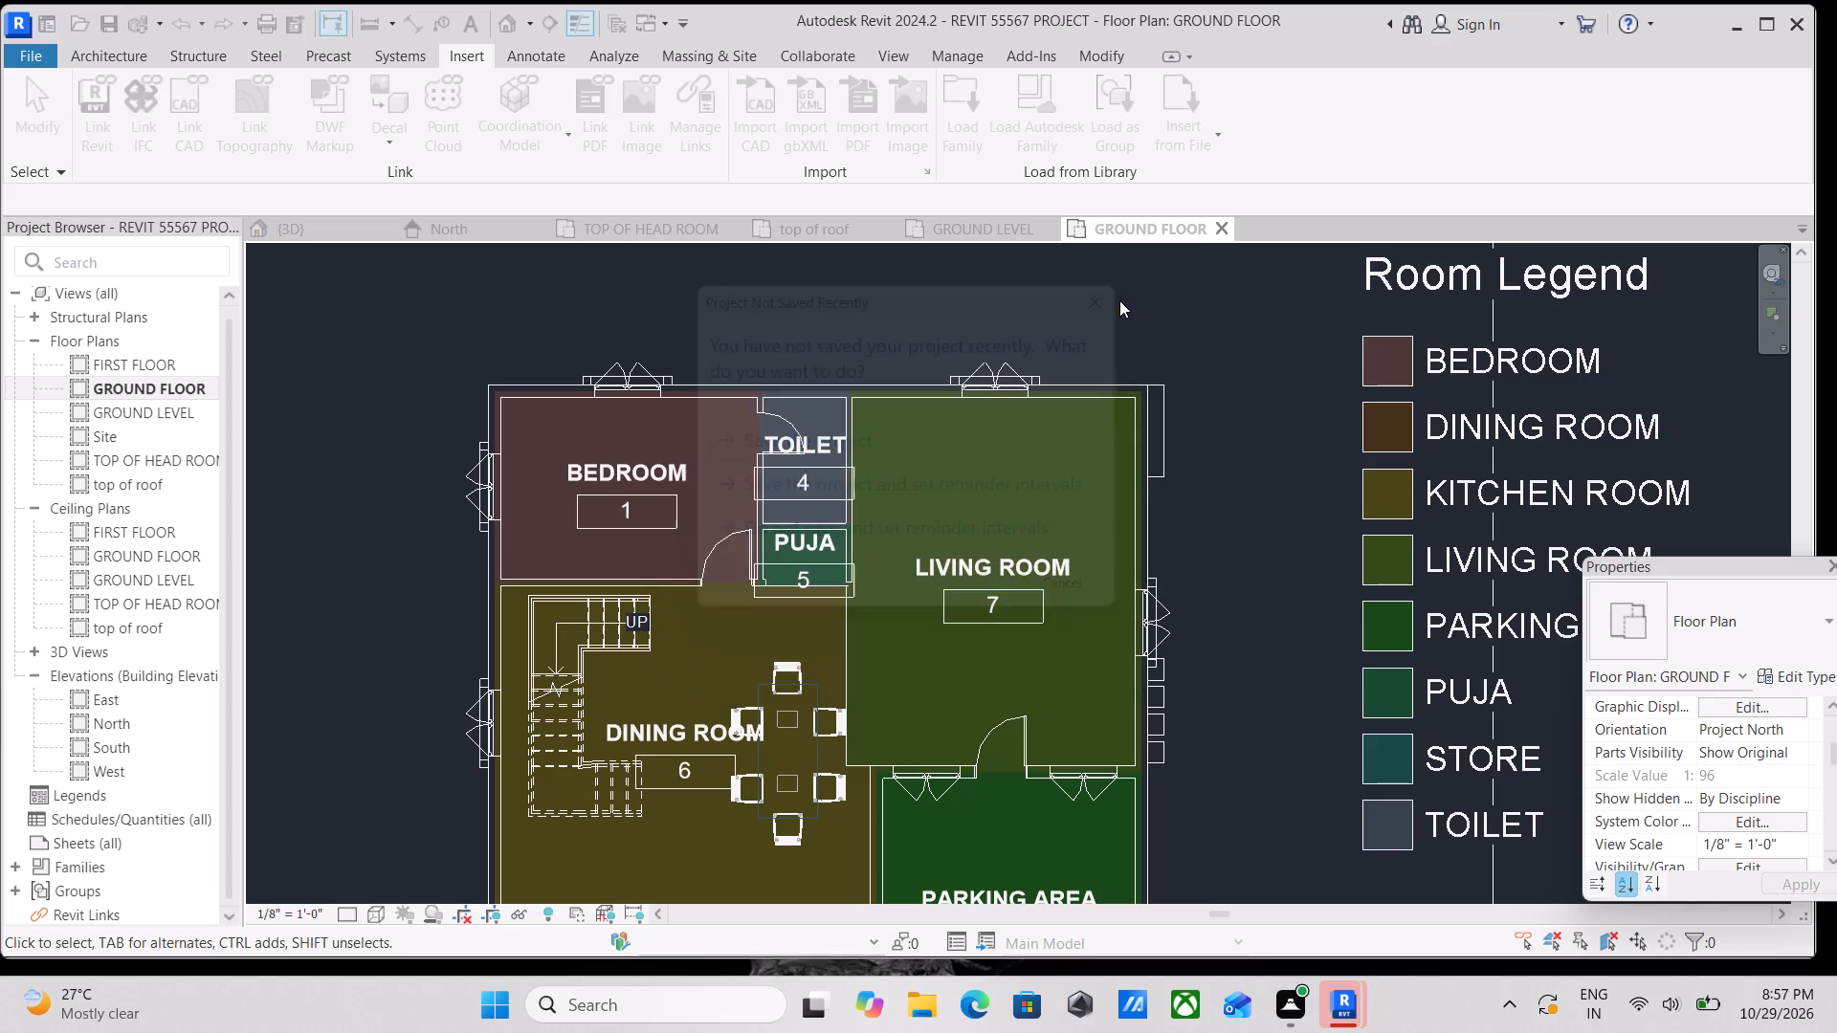
Place one kitchen_H1_16795 component along the kitchen room's window wall, with its insertion point about 2'-8" from the store wall.
left_click(124, 55)
left_click(286, 150)
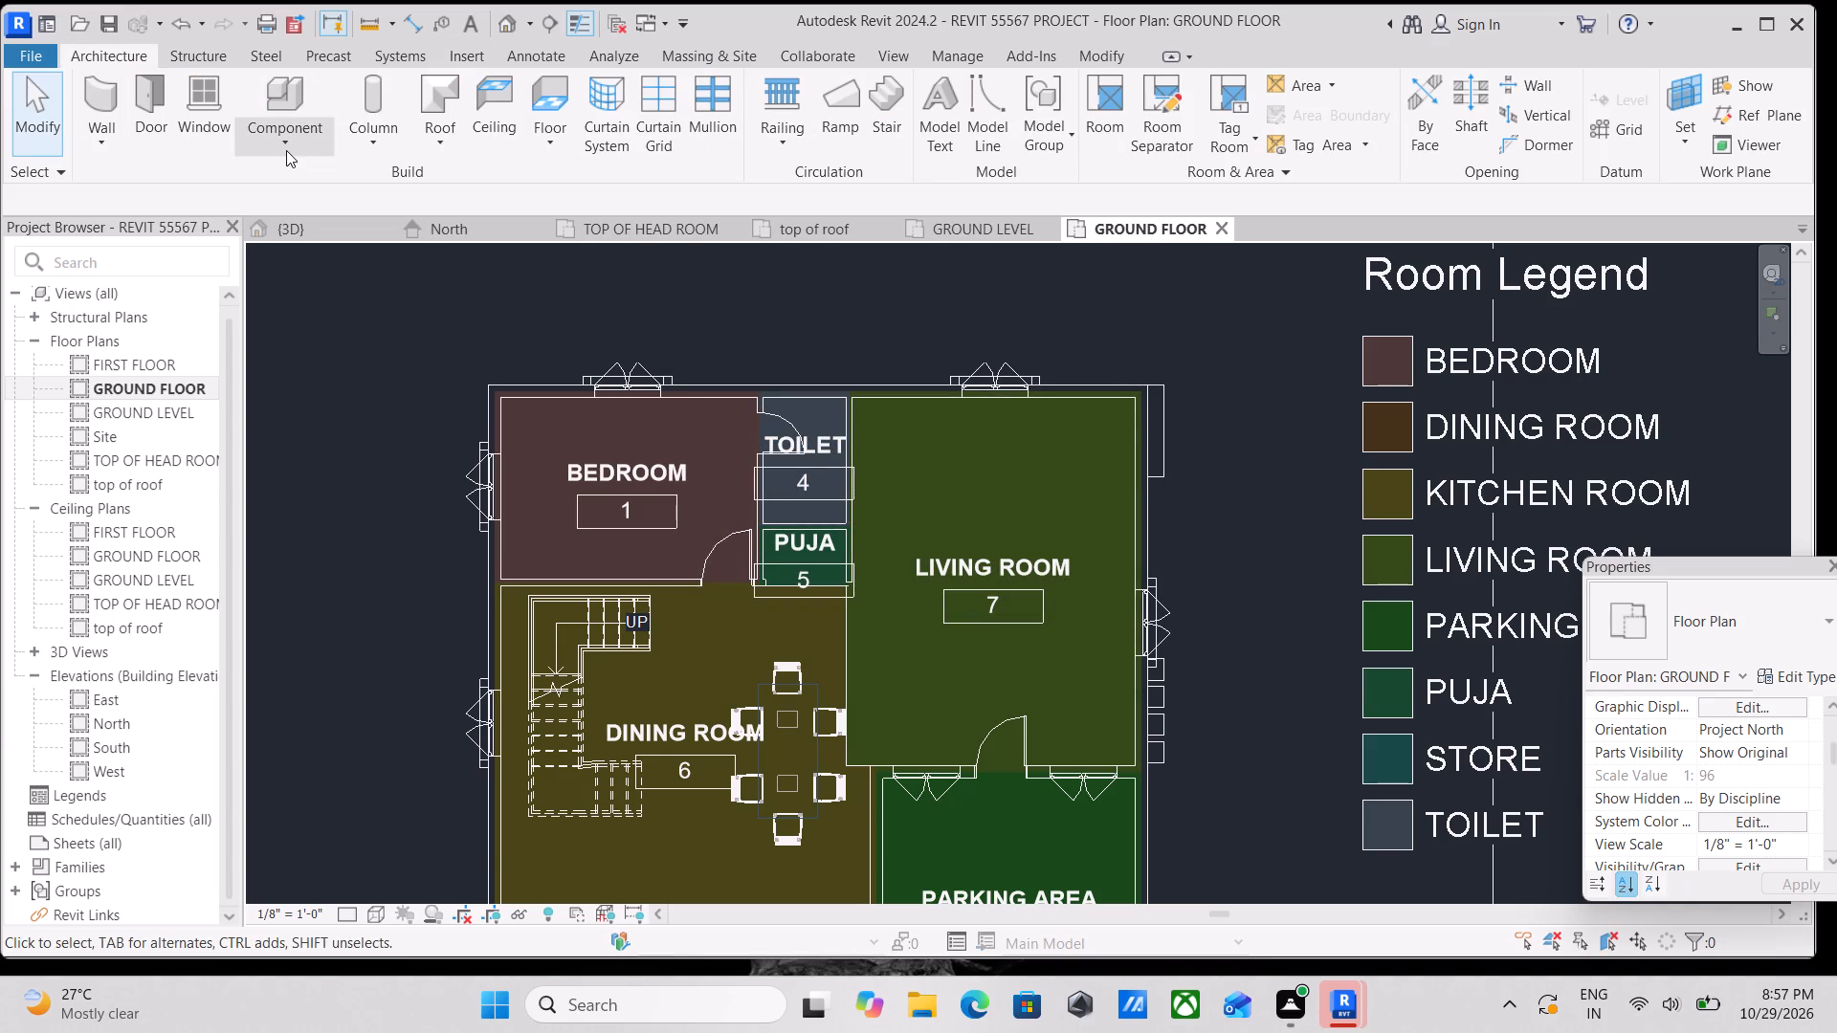
left_click(305, 183)
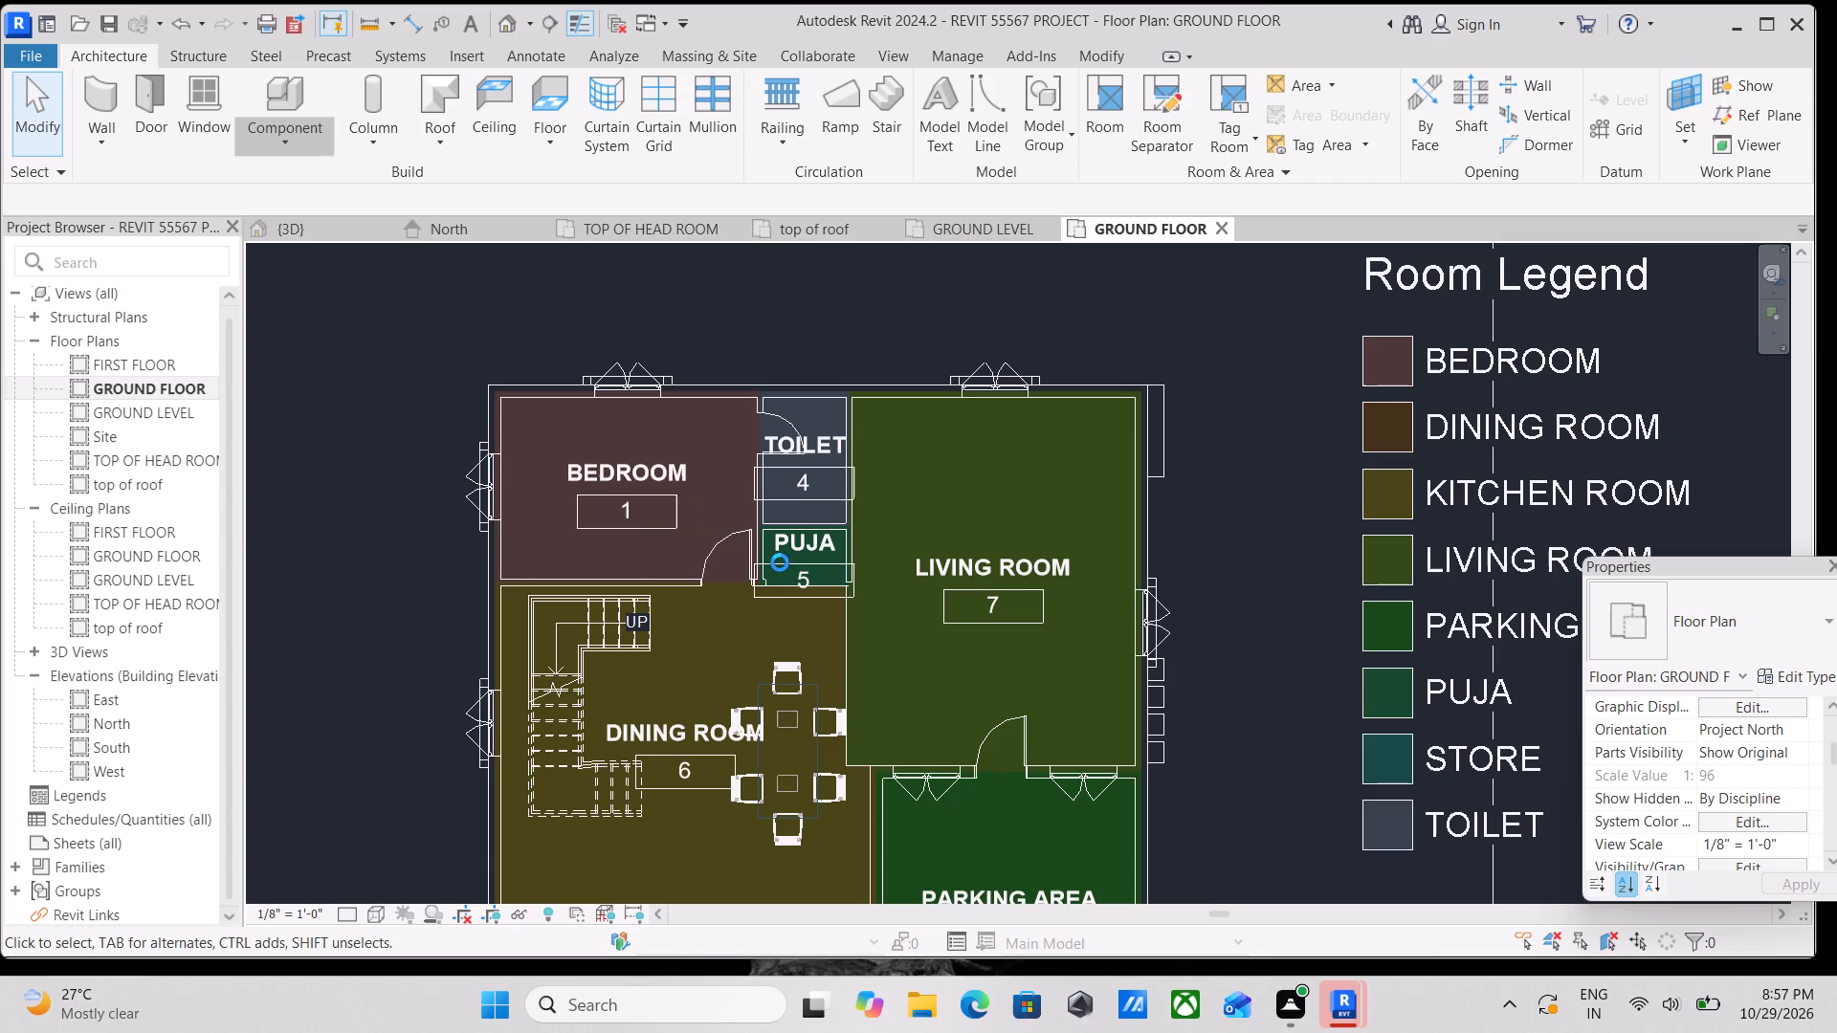
scroll(806, 638, "down", 3)
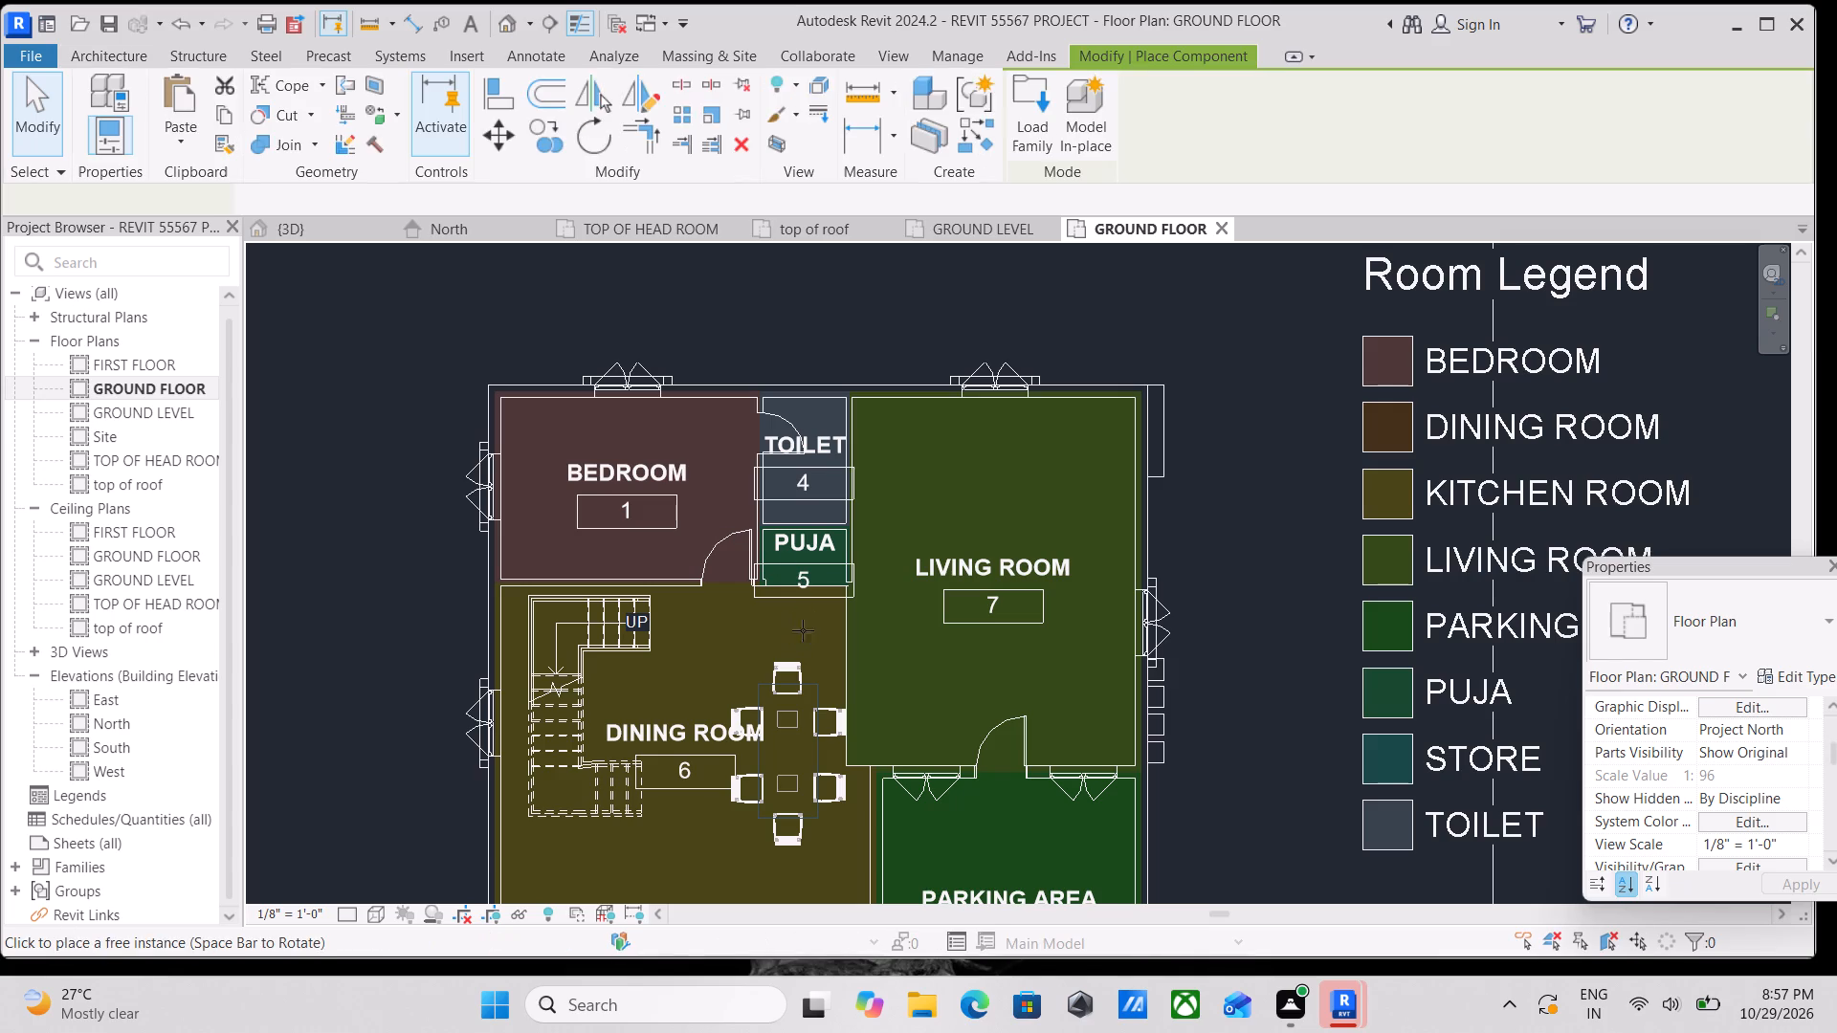
scroll(803, 630, "down", 2)
middle_click_drag(795, 627, 758, 444)
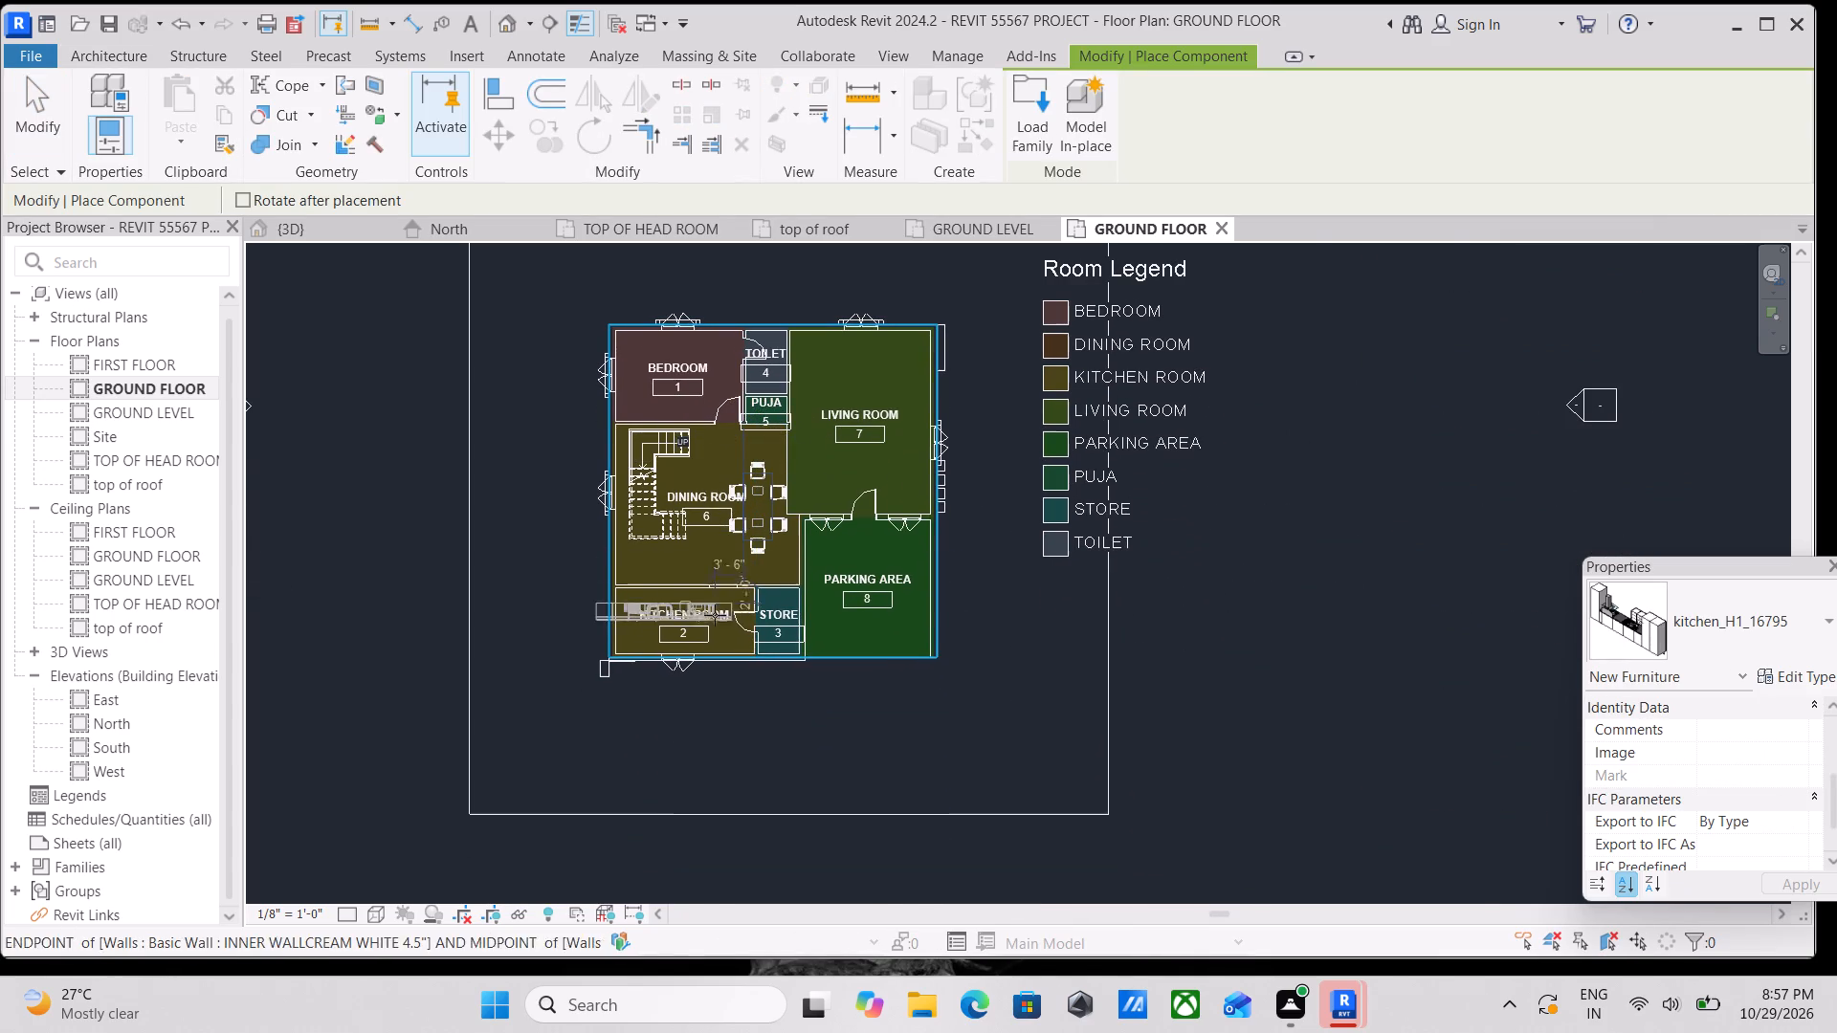
scroll(724, 626, "up", 7)
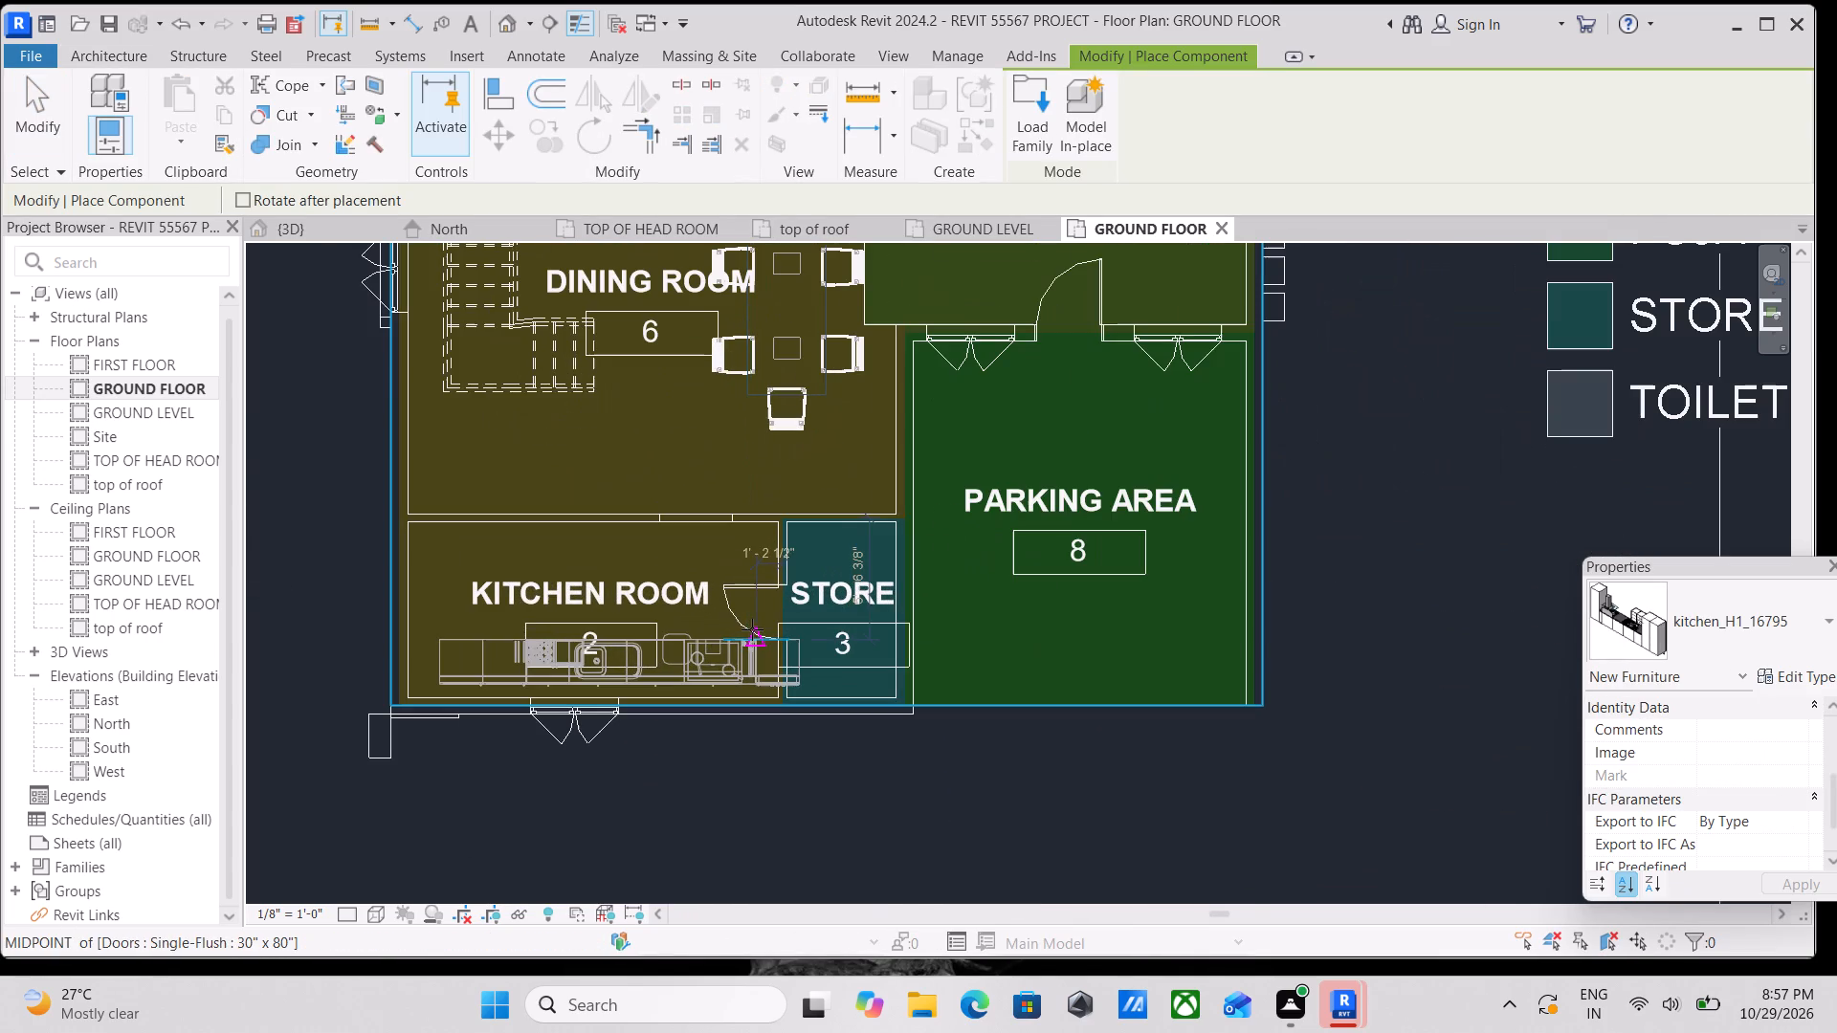
scroll(728, 633, "up", 2)
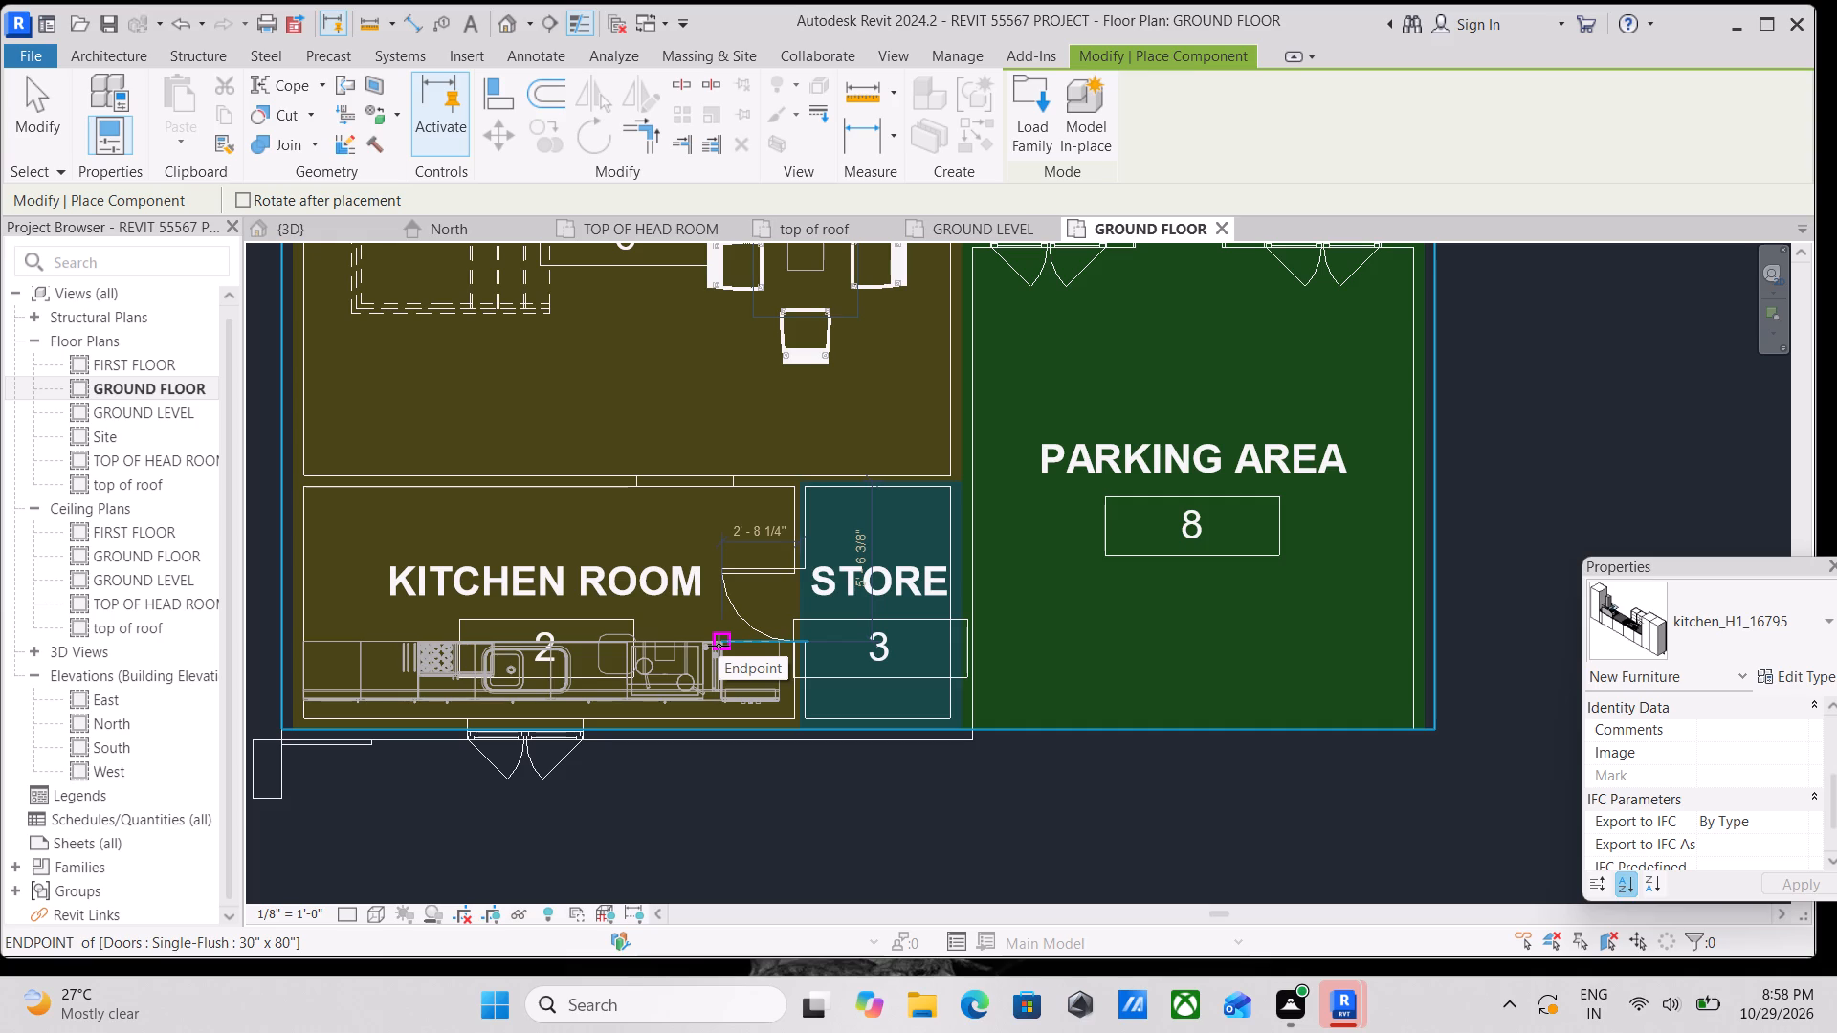
left_click(719, 646)
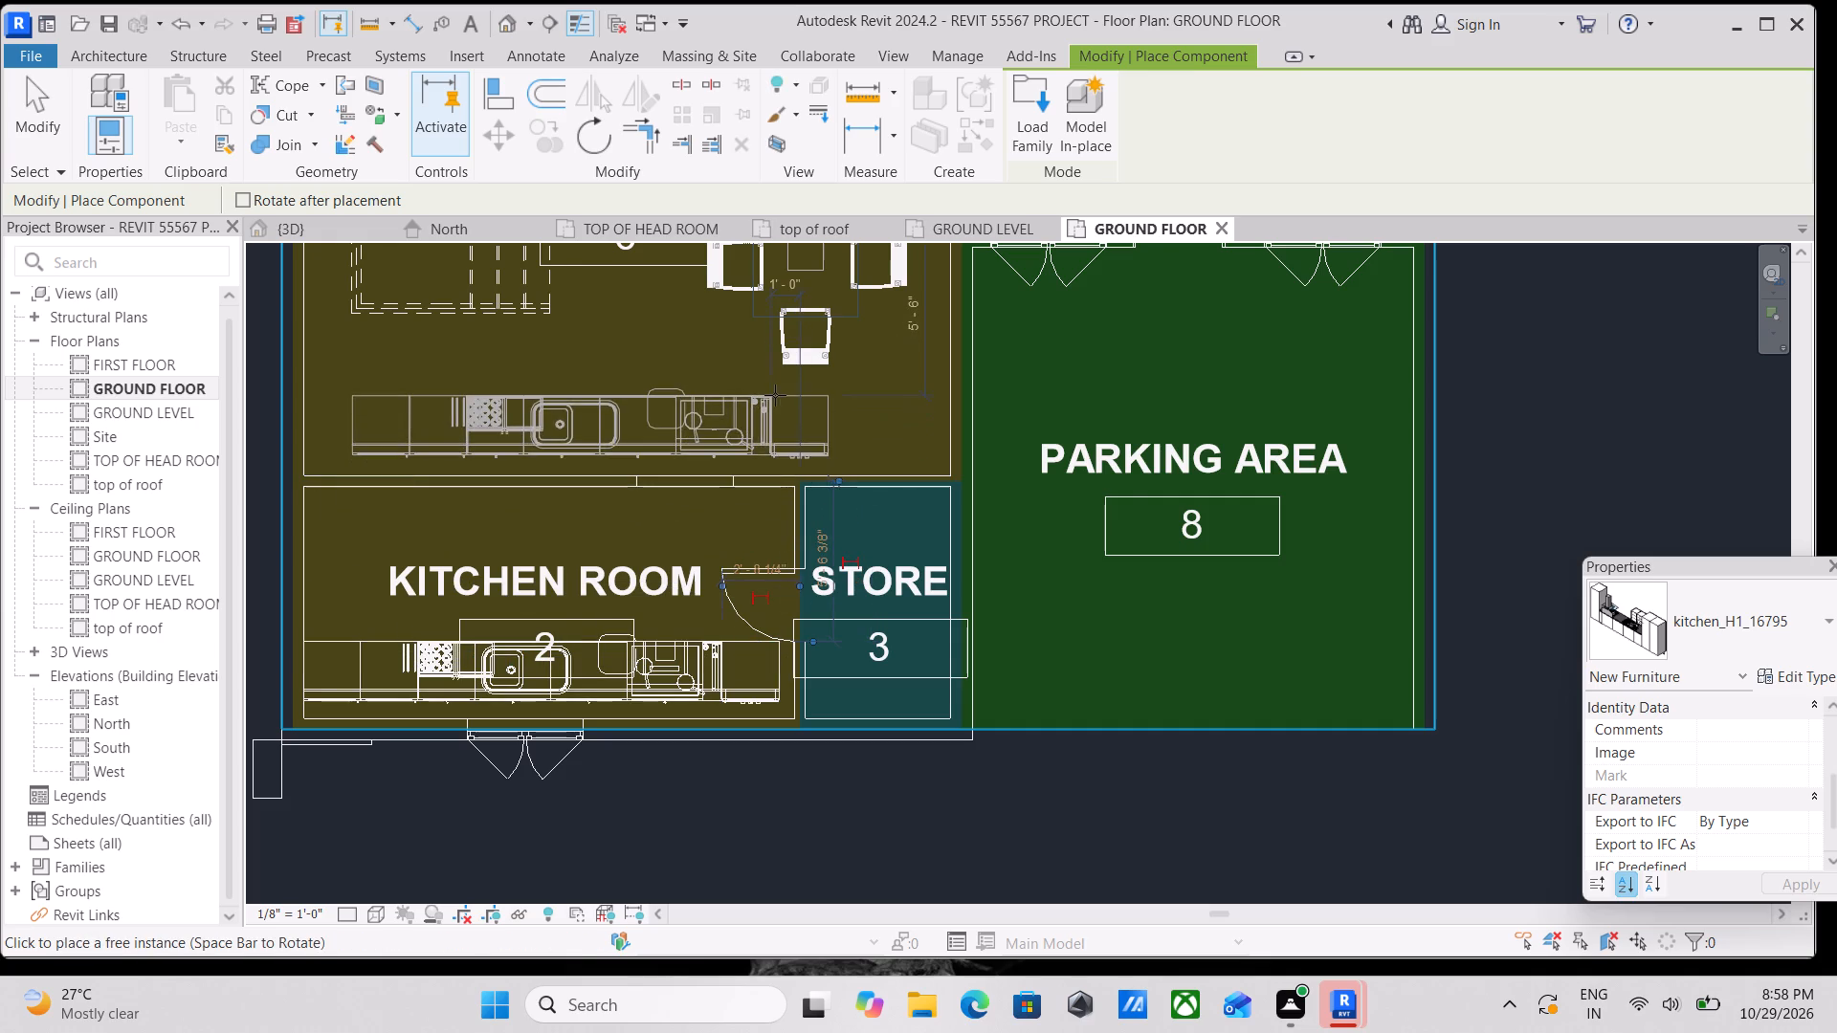
scroll(774, 396, "down", 2)
middle_click_drag(773, 407, 777, 568)
key("Escape")
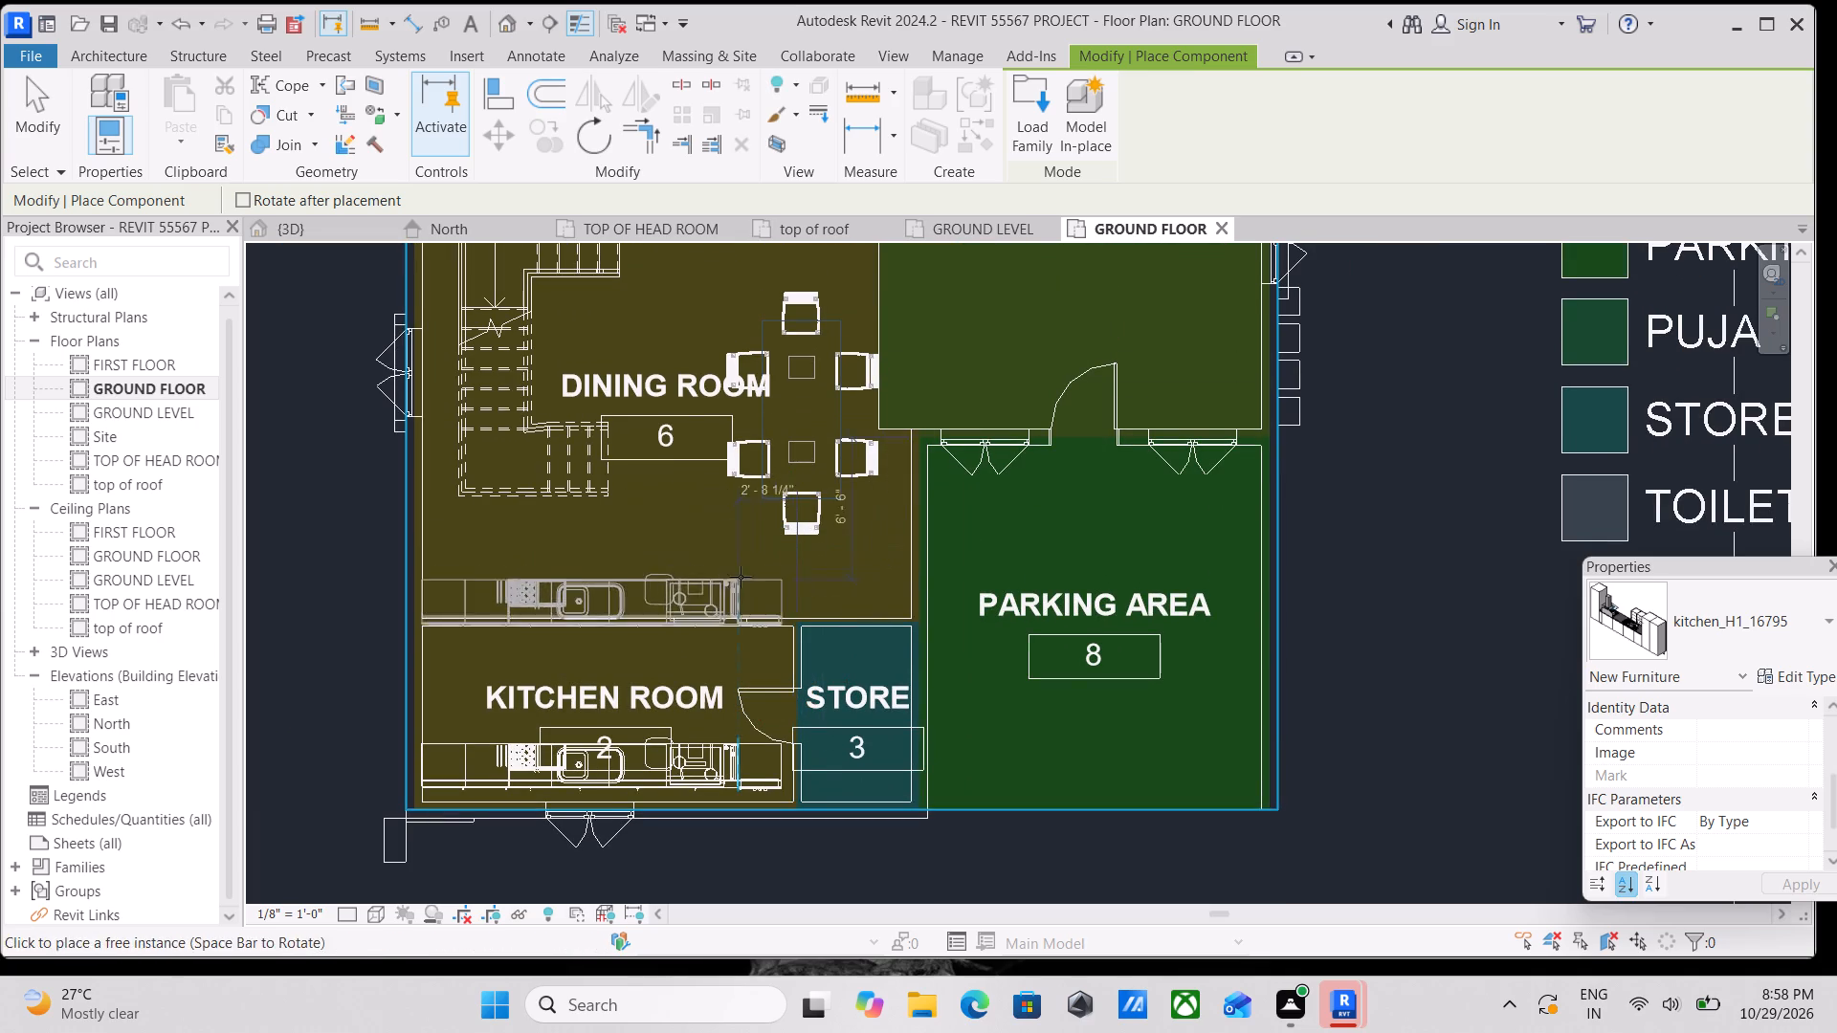
key("Escape")
Start loading another family and browse from Documents into the SHUBHAM CITY folder nested inside the folder of the same name.
scroll(718, 560, "down", 2)
middle_click(718, 560)
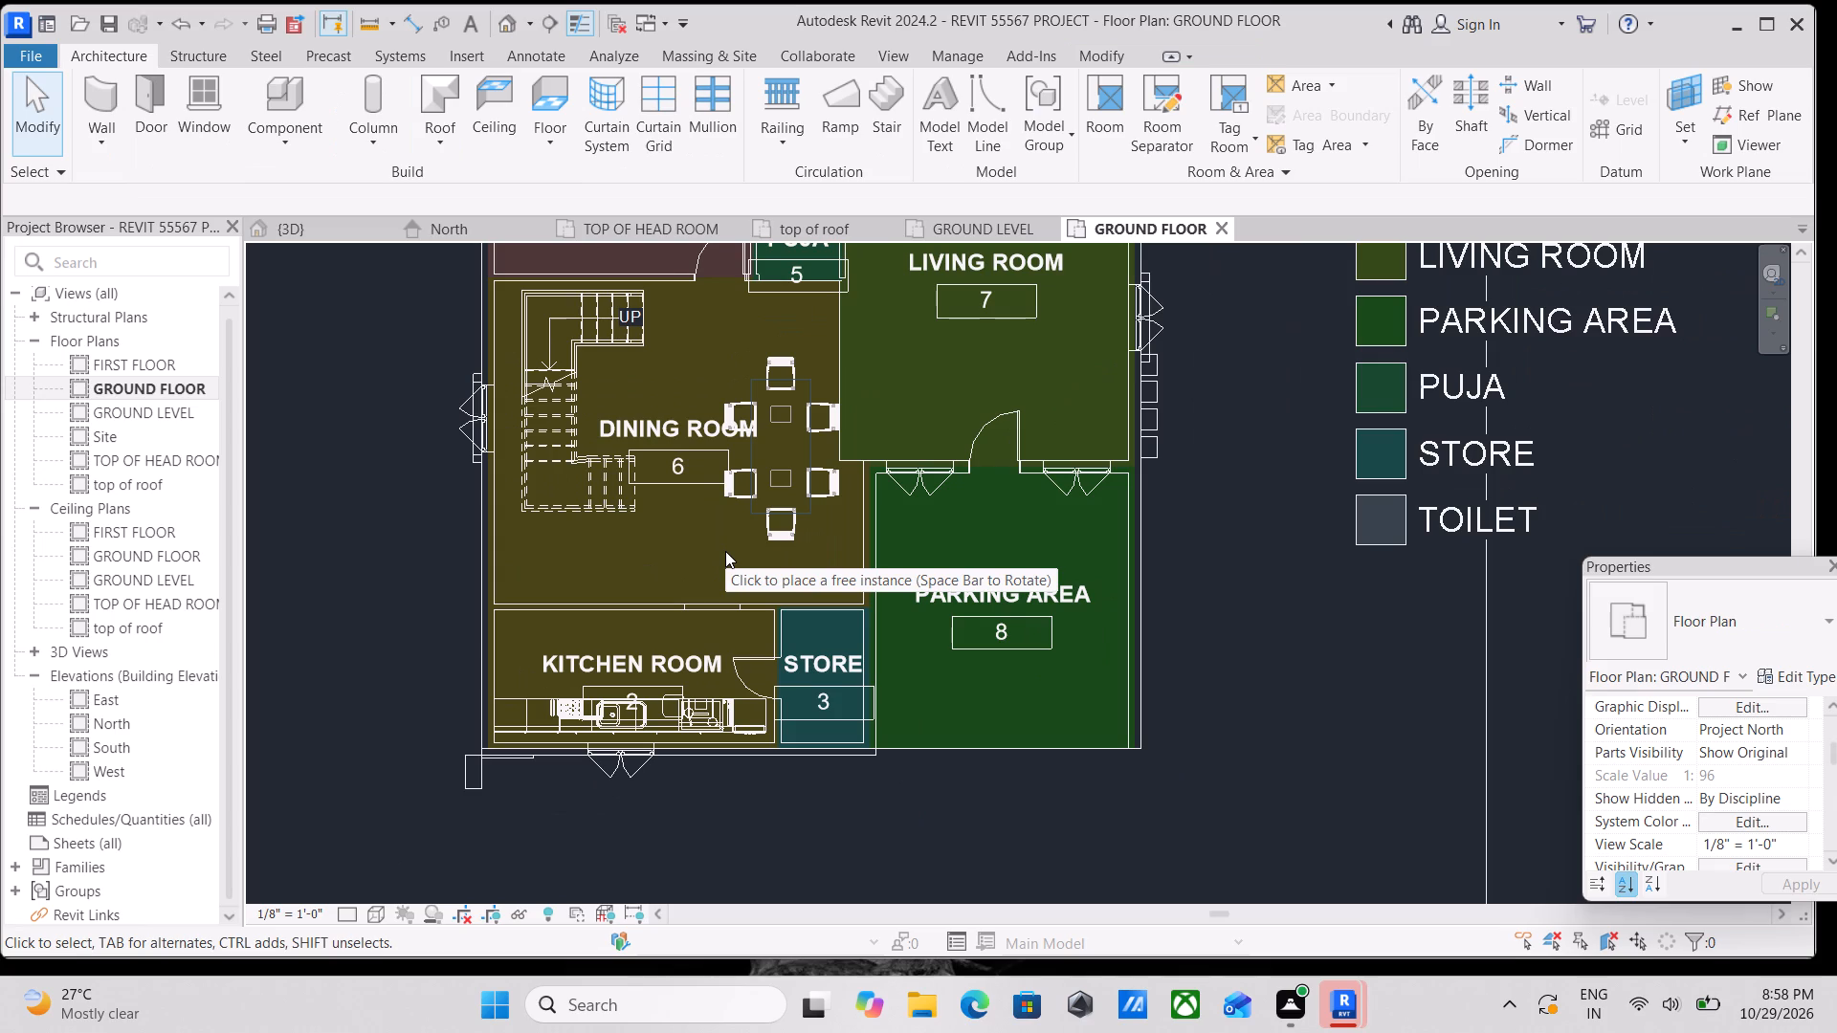
scroll(735, 547, "up", 1)
middle_click_drag(735, 550, 761, 829)
middle_click_drag(683, 594, 757, 700)
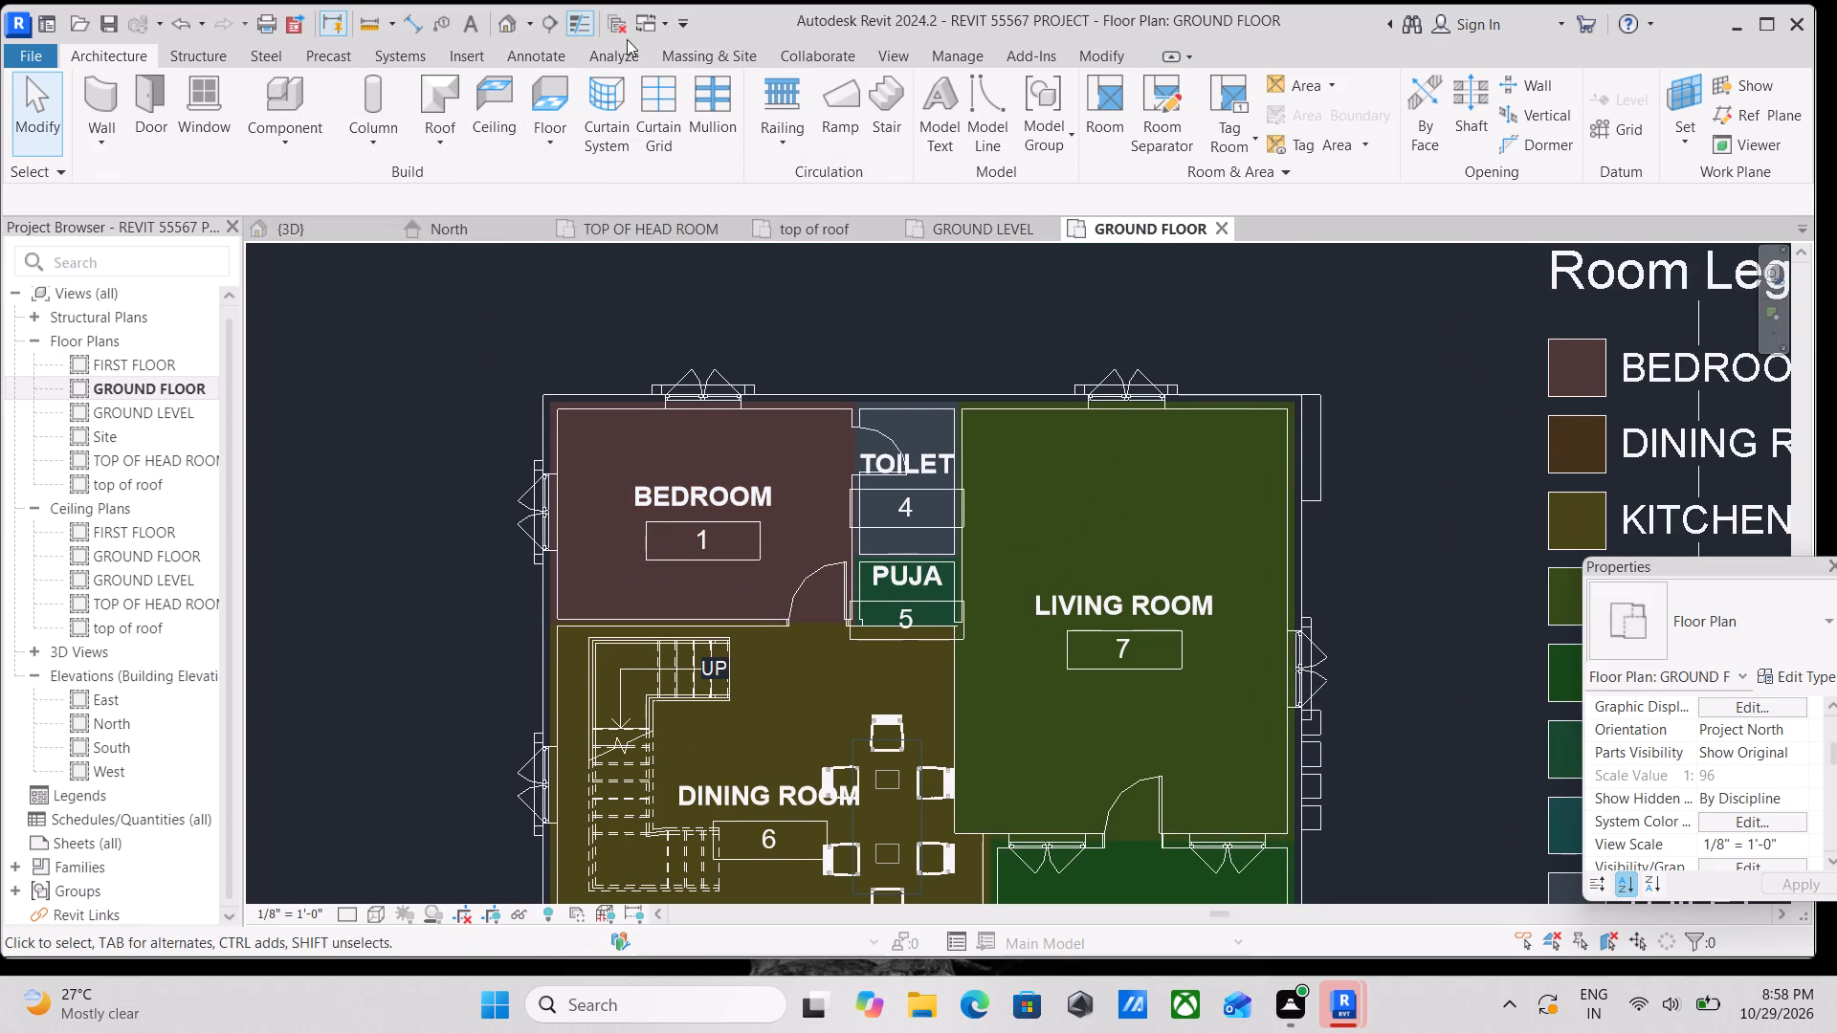
left_click(457, 51)
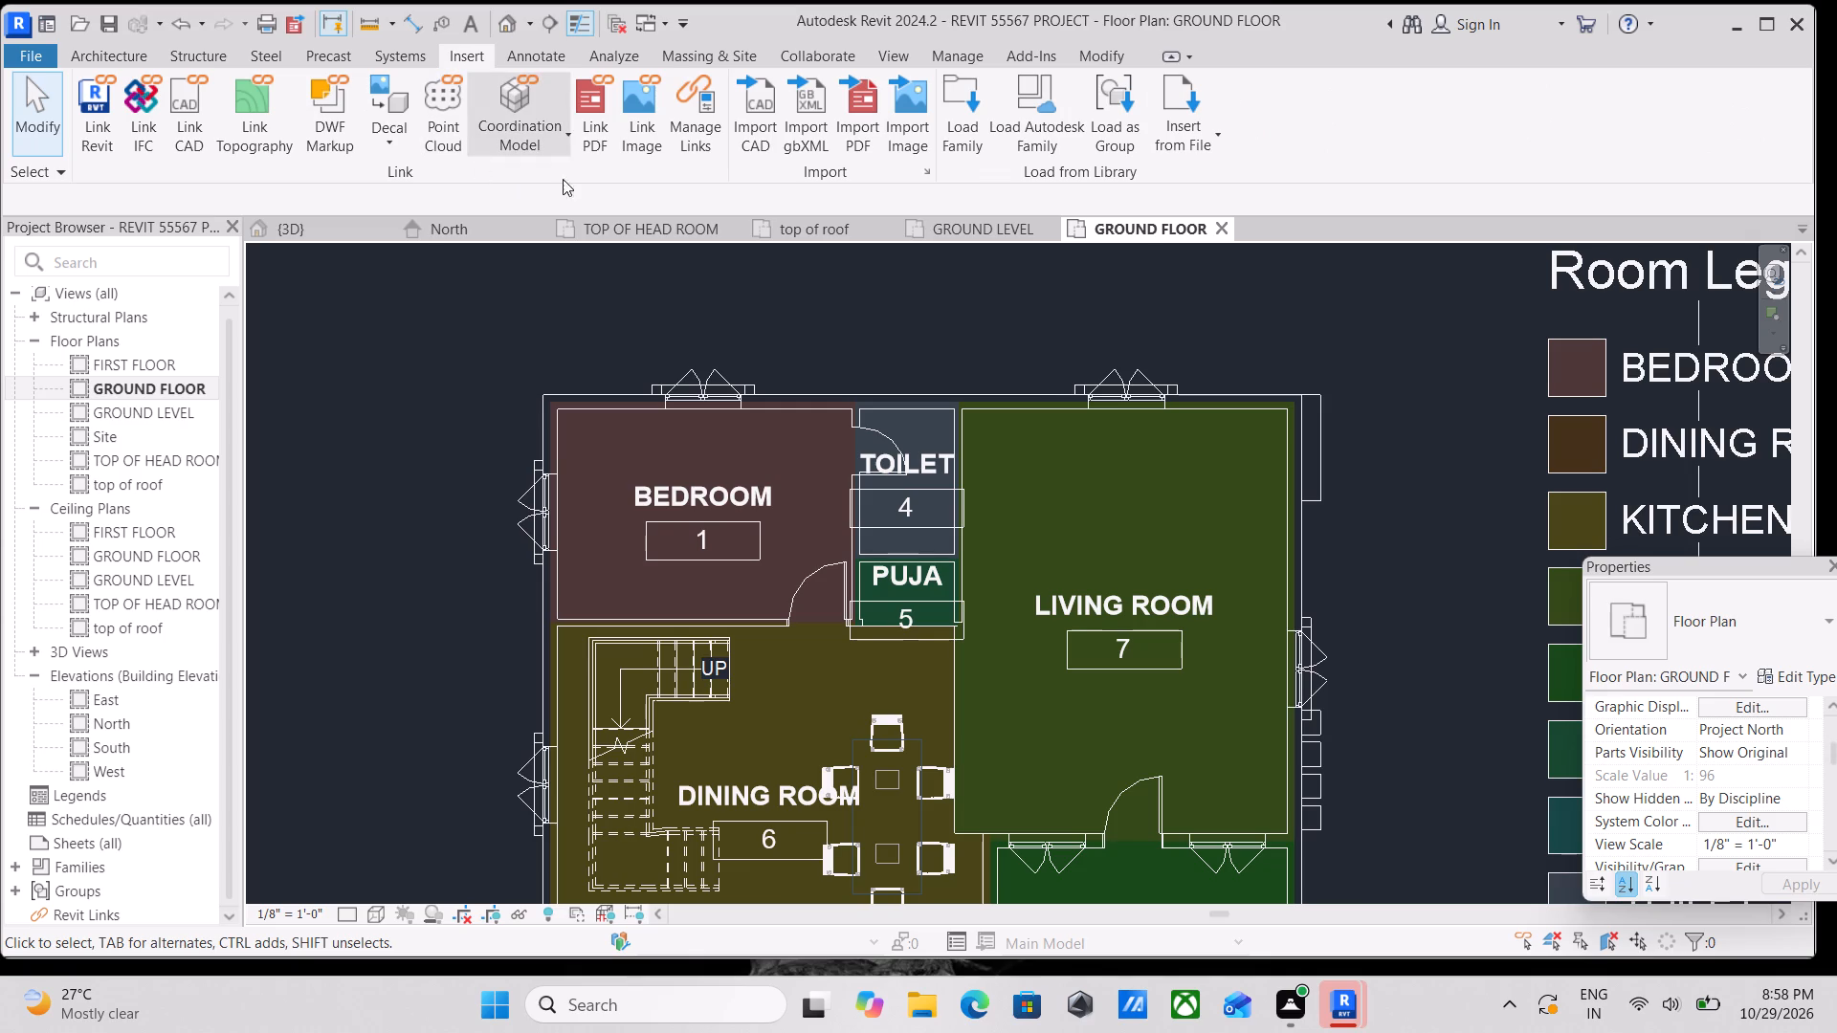
left_click(950, 116)
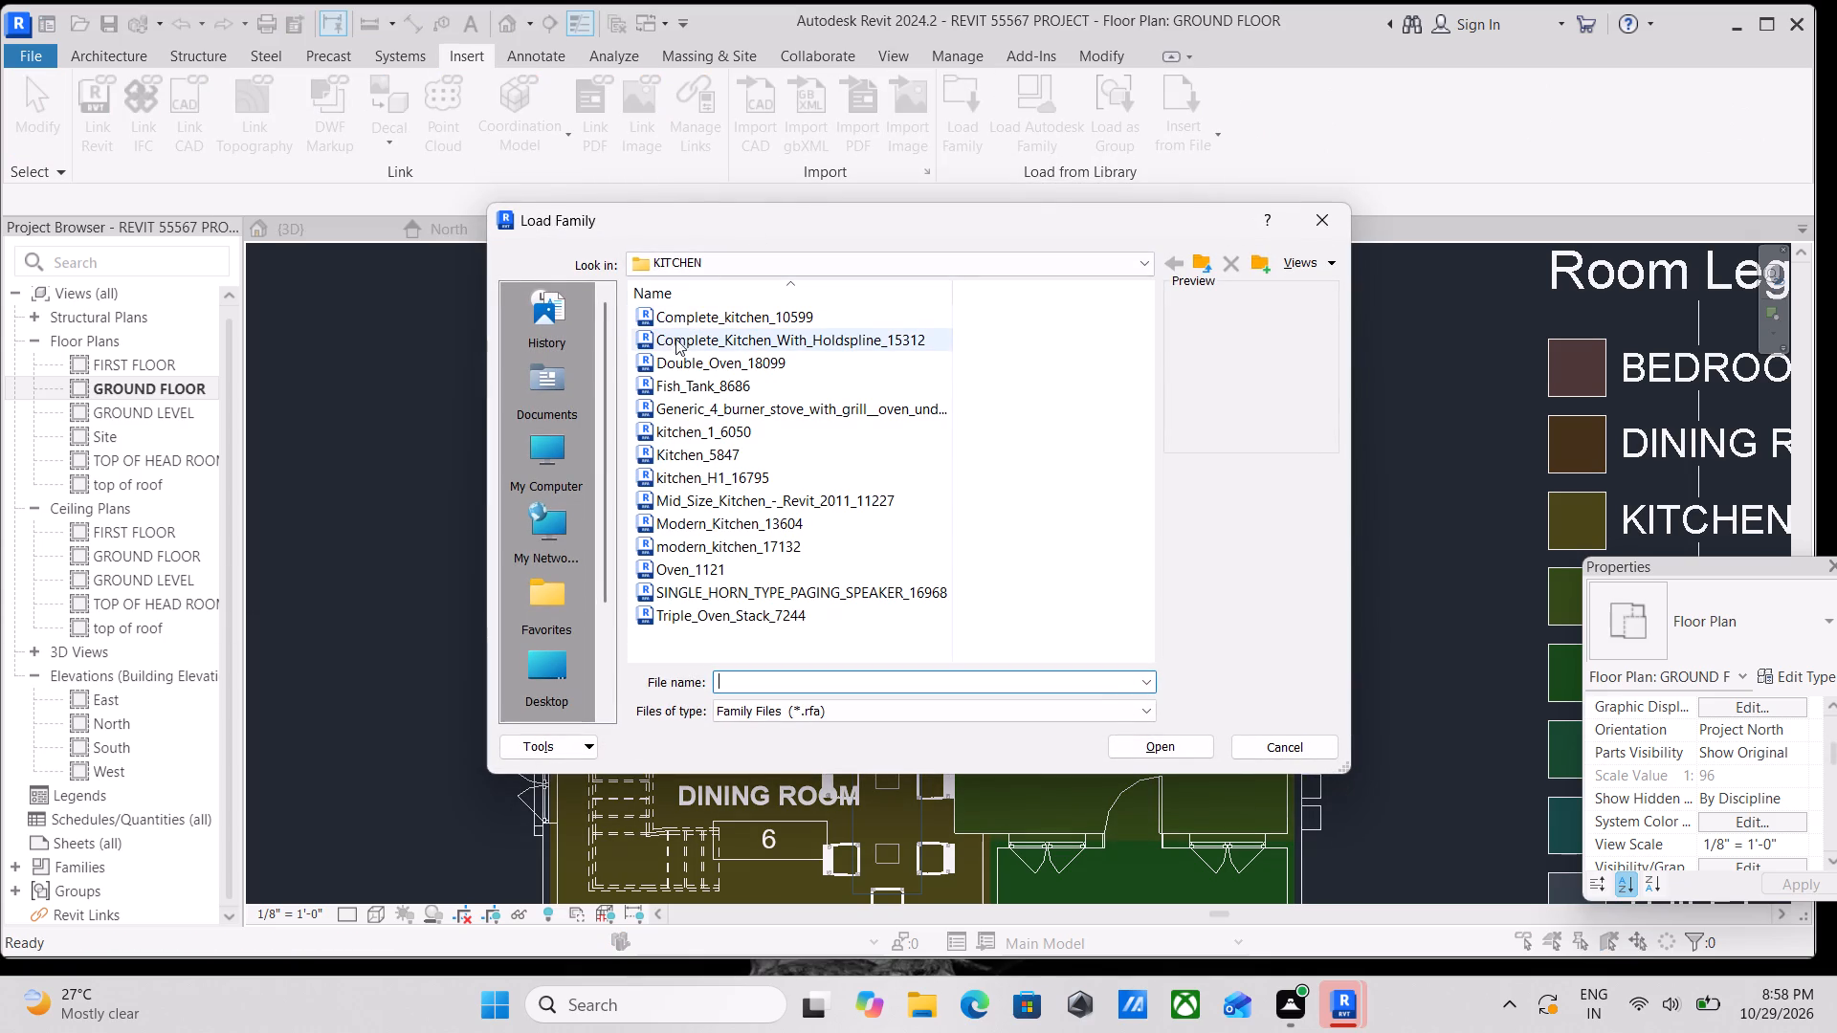
scroll(632, 352, "up", 1)
left_click(551, 404)
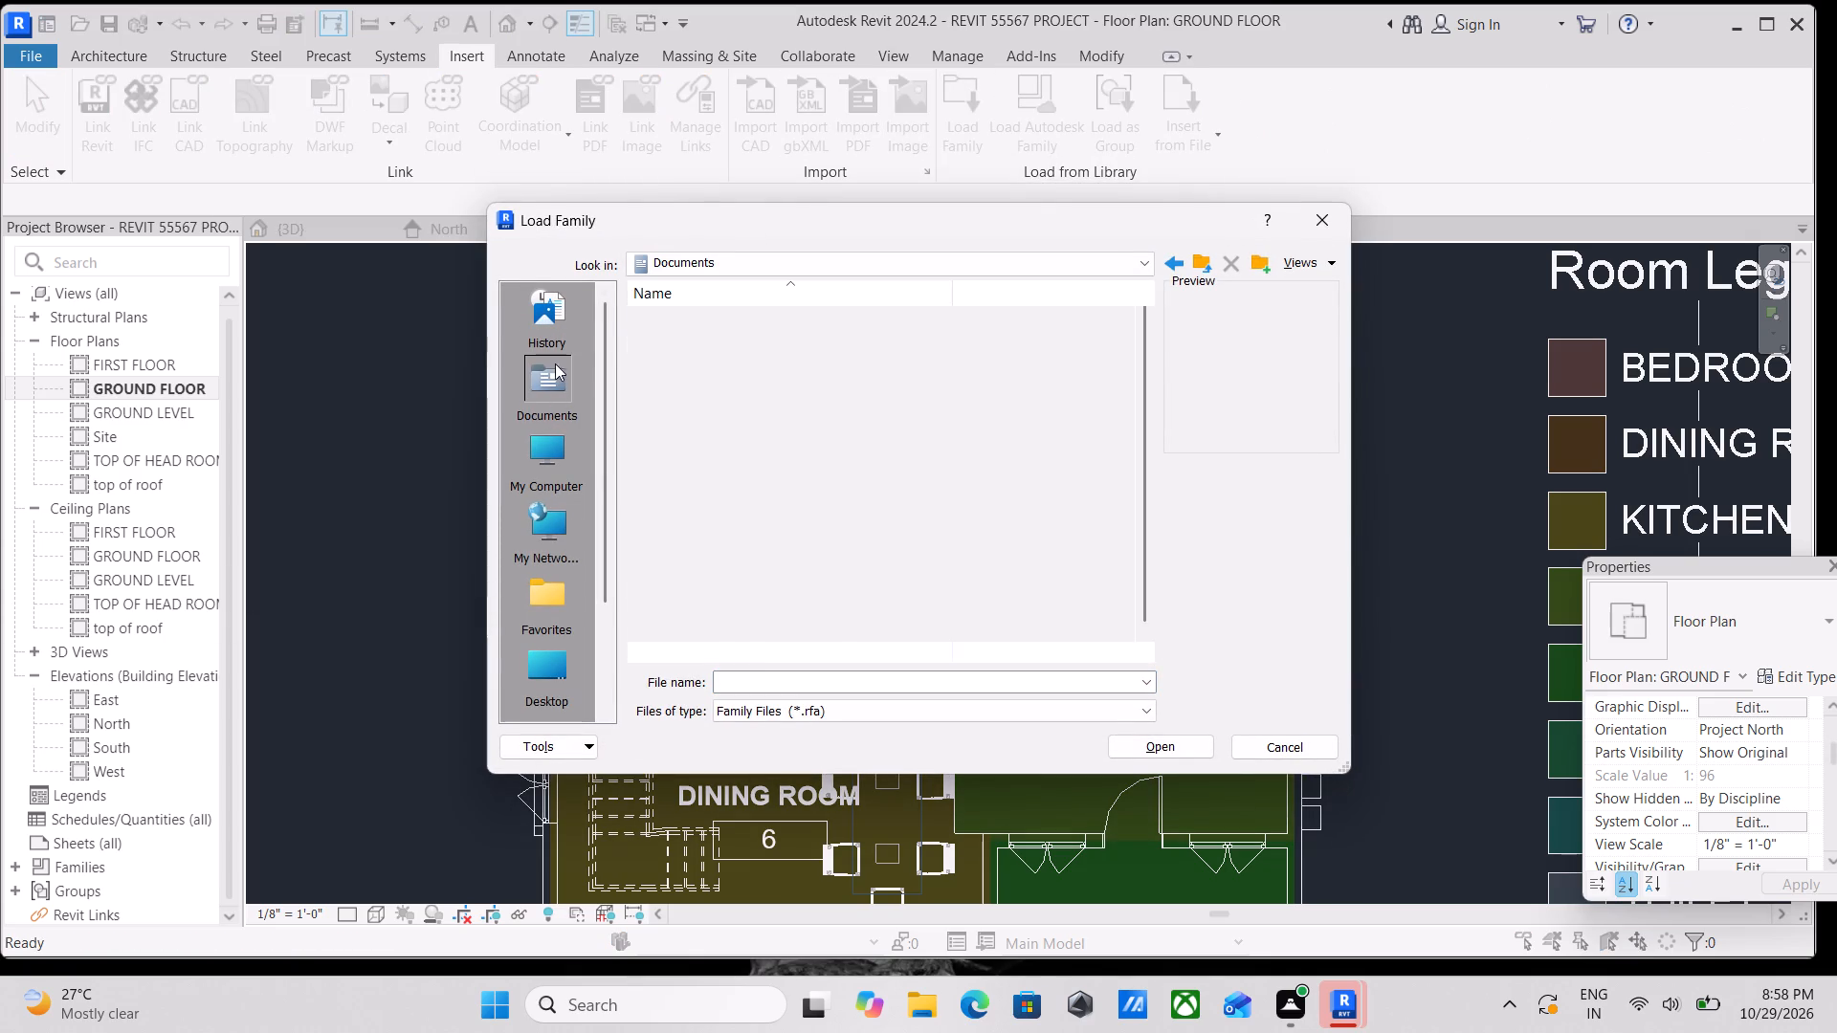
left_click(556, 345)
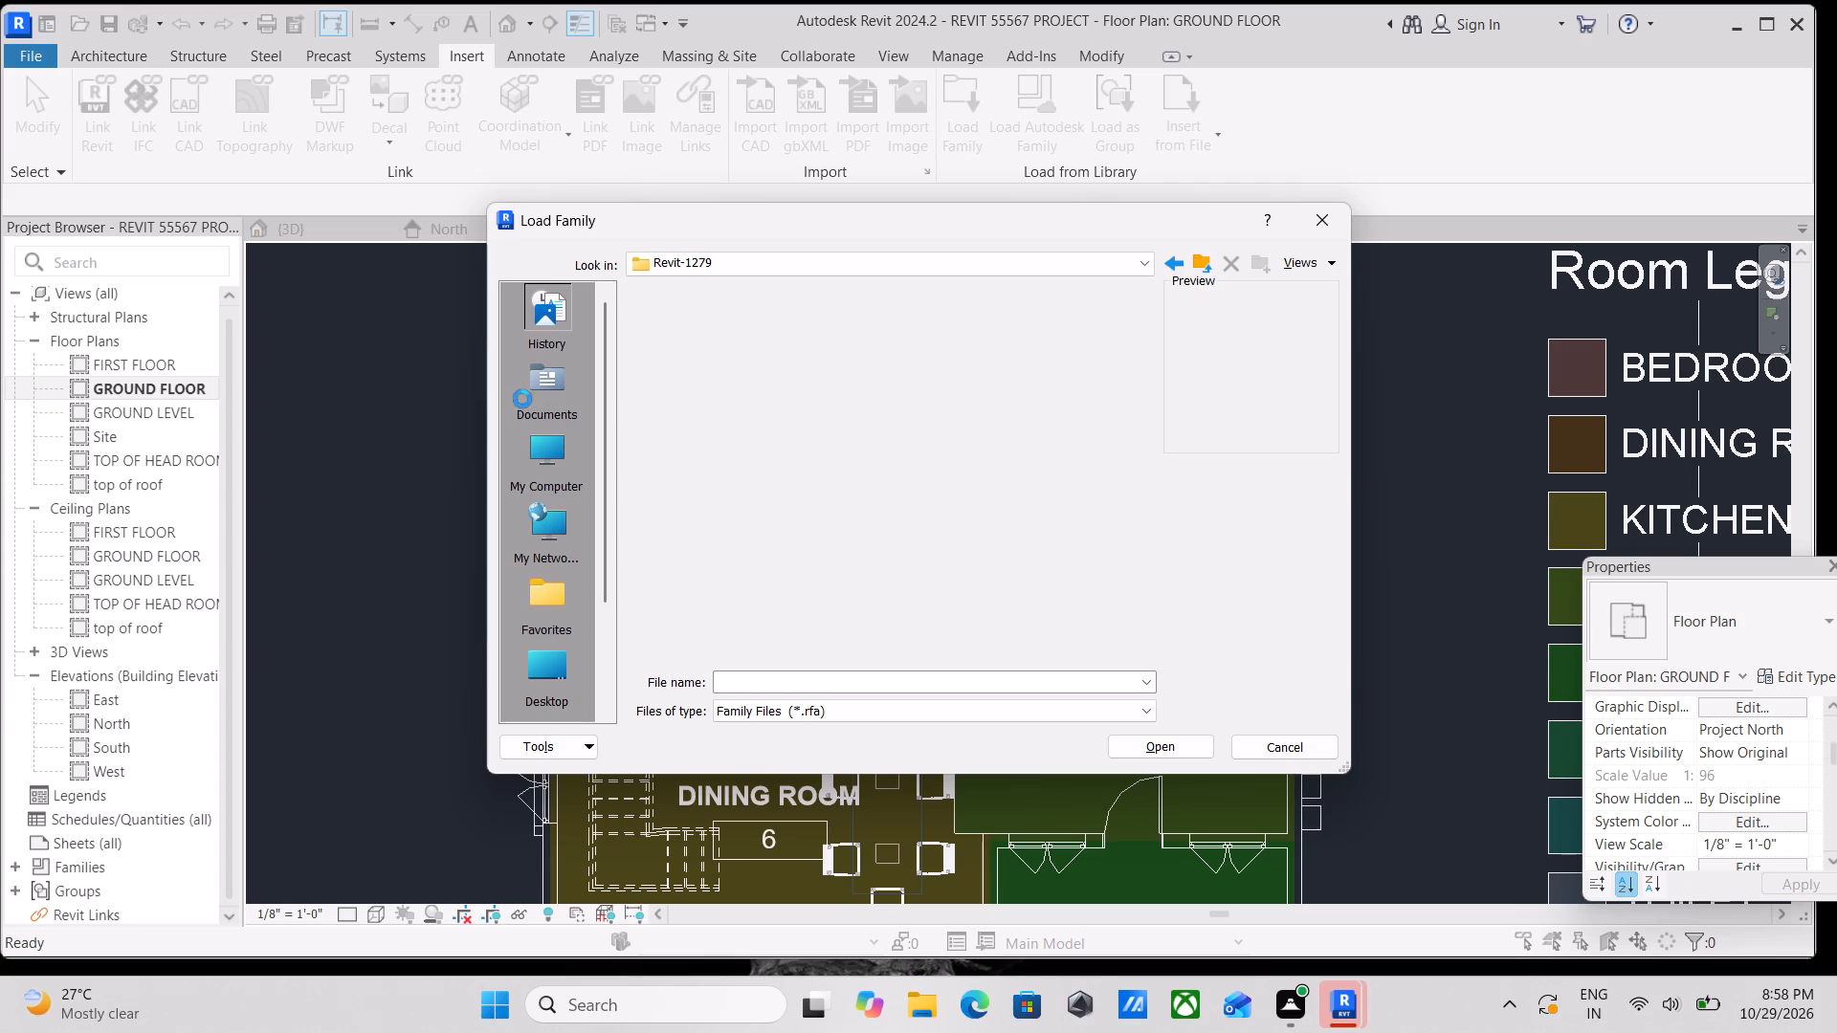
scroll(553, 390, "down", 1)
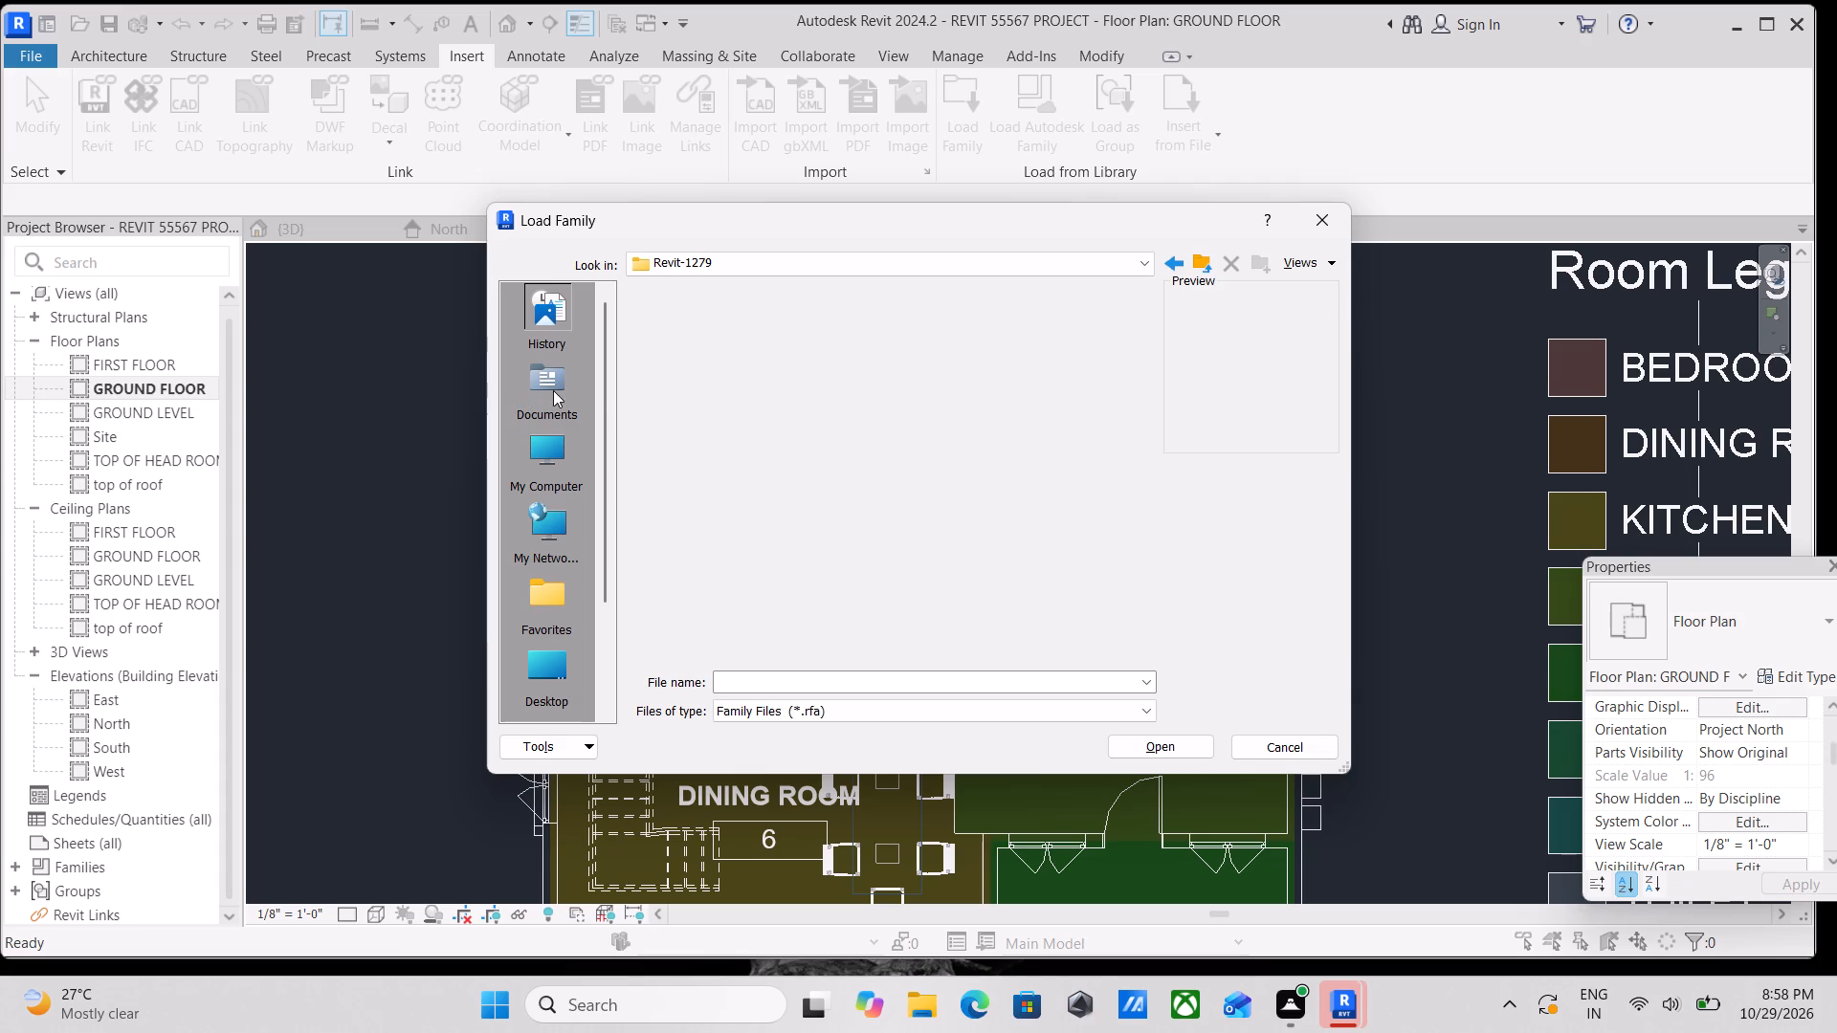
scroll(554, 385, "up", 2)
left_click(554, 383)
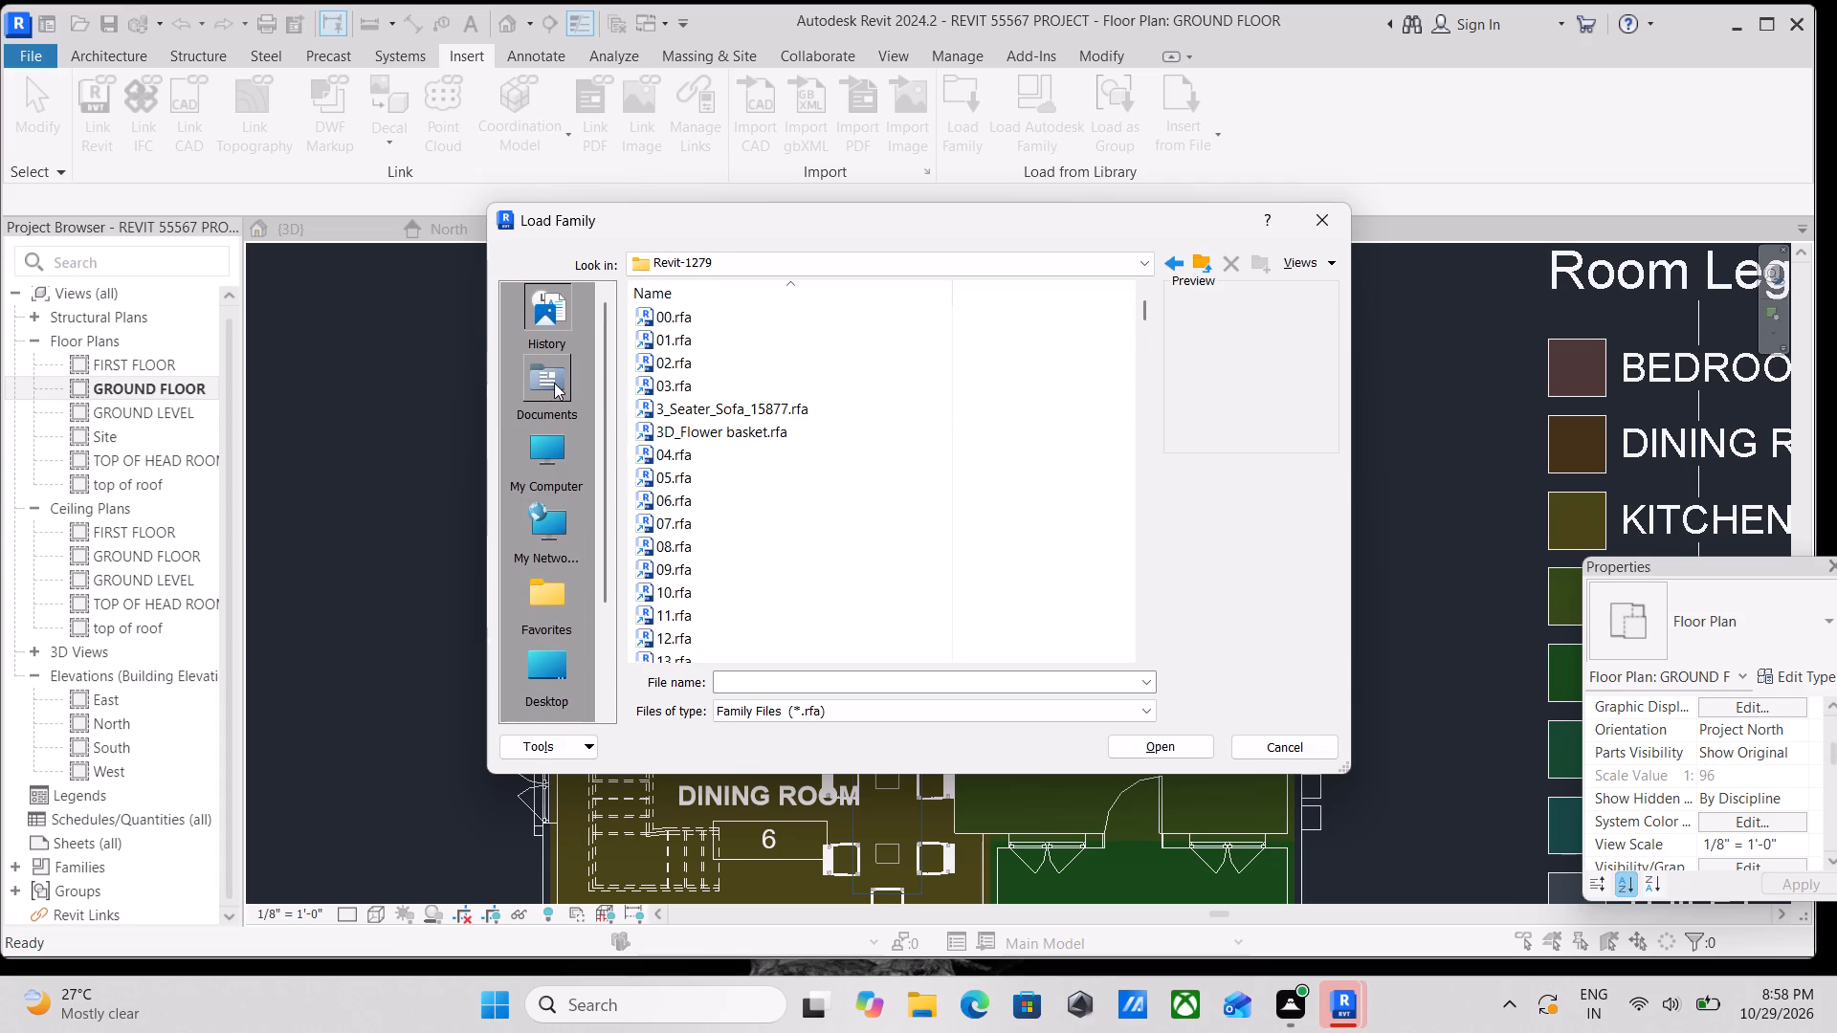
double_click(675, 561)
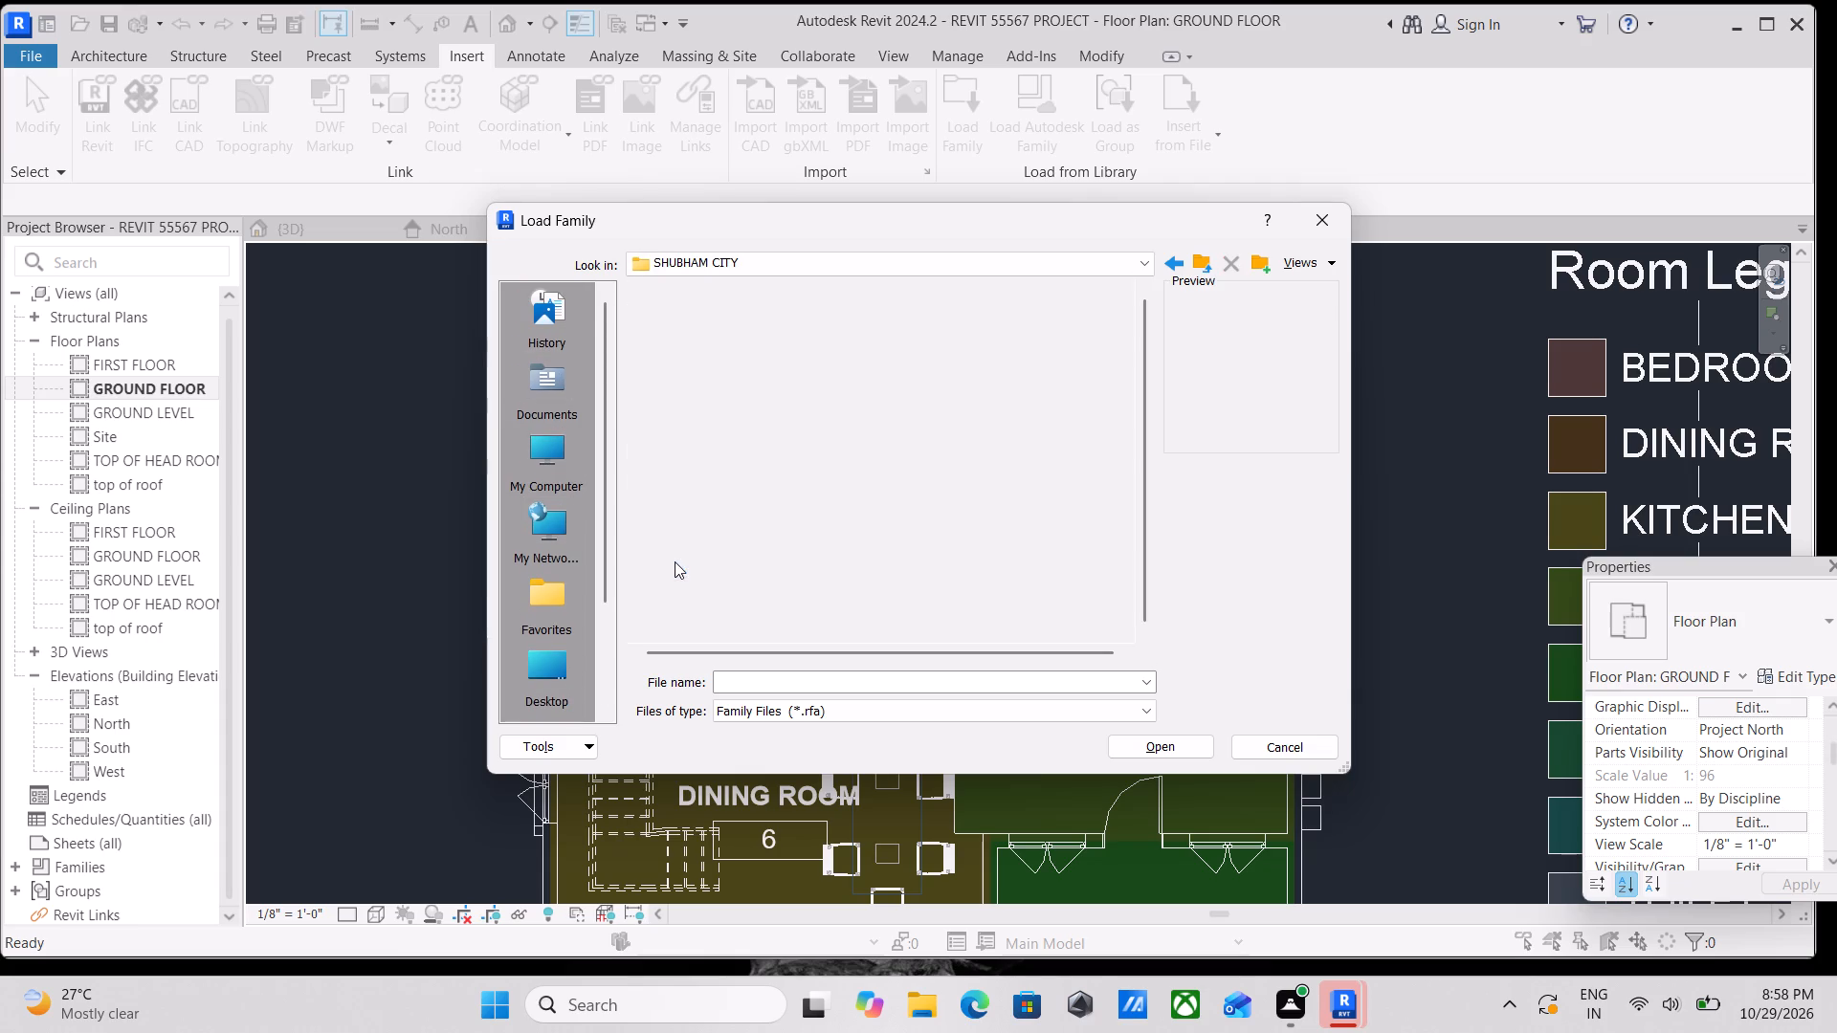
double_click(658, 318)
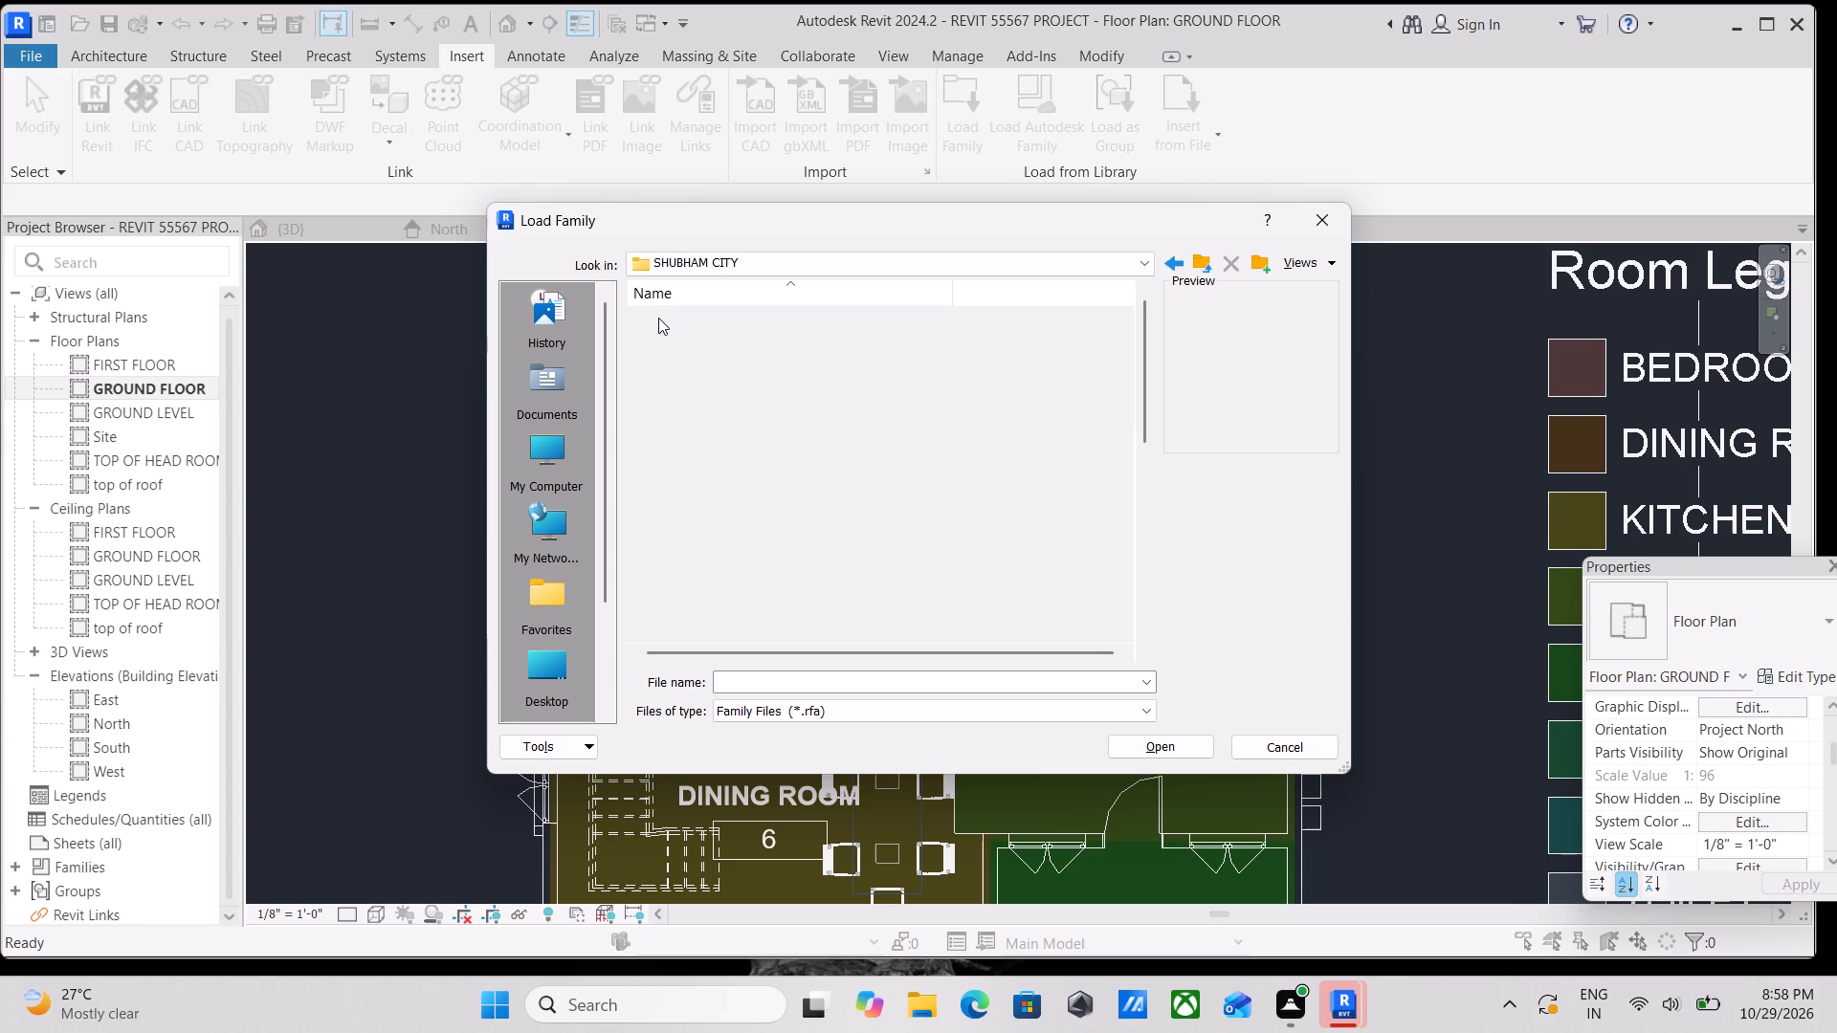
Look through the furniture category folders inside SHUBHAM CITY to choose the next type of family.
scroll(668, 449, "down", 1)
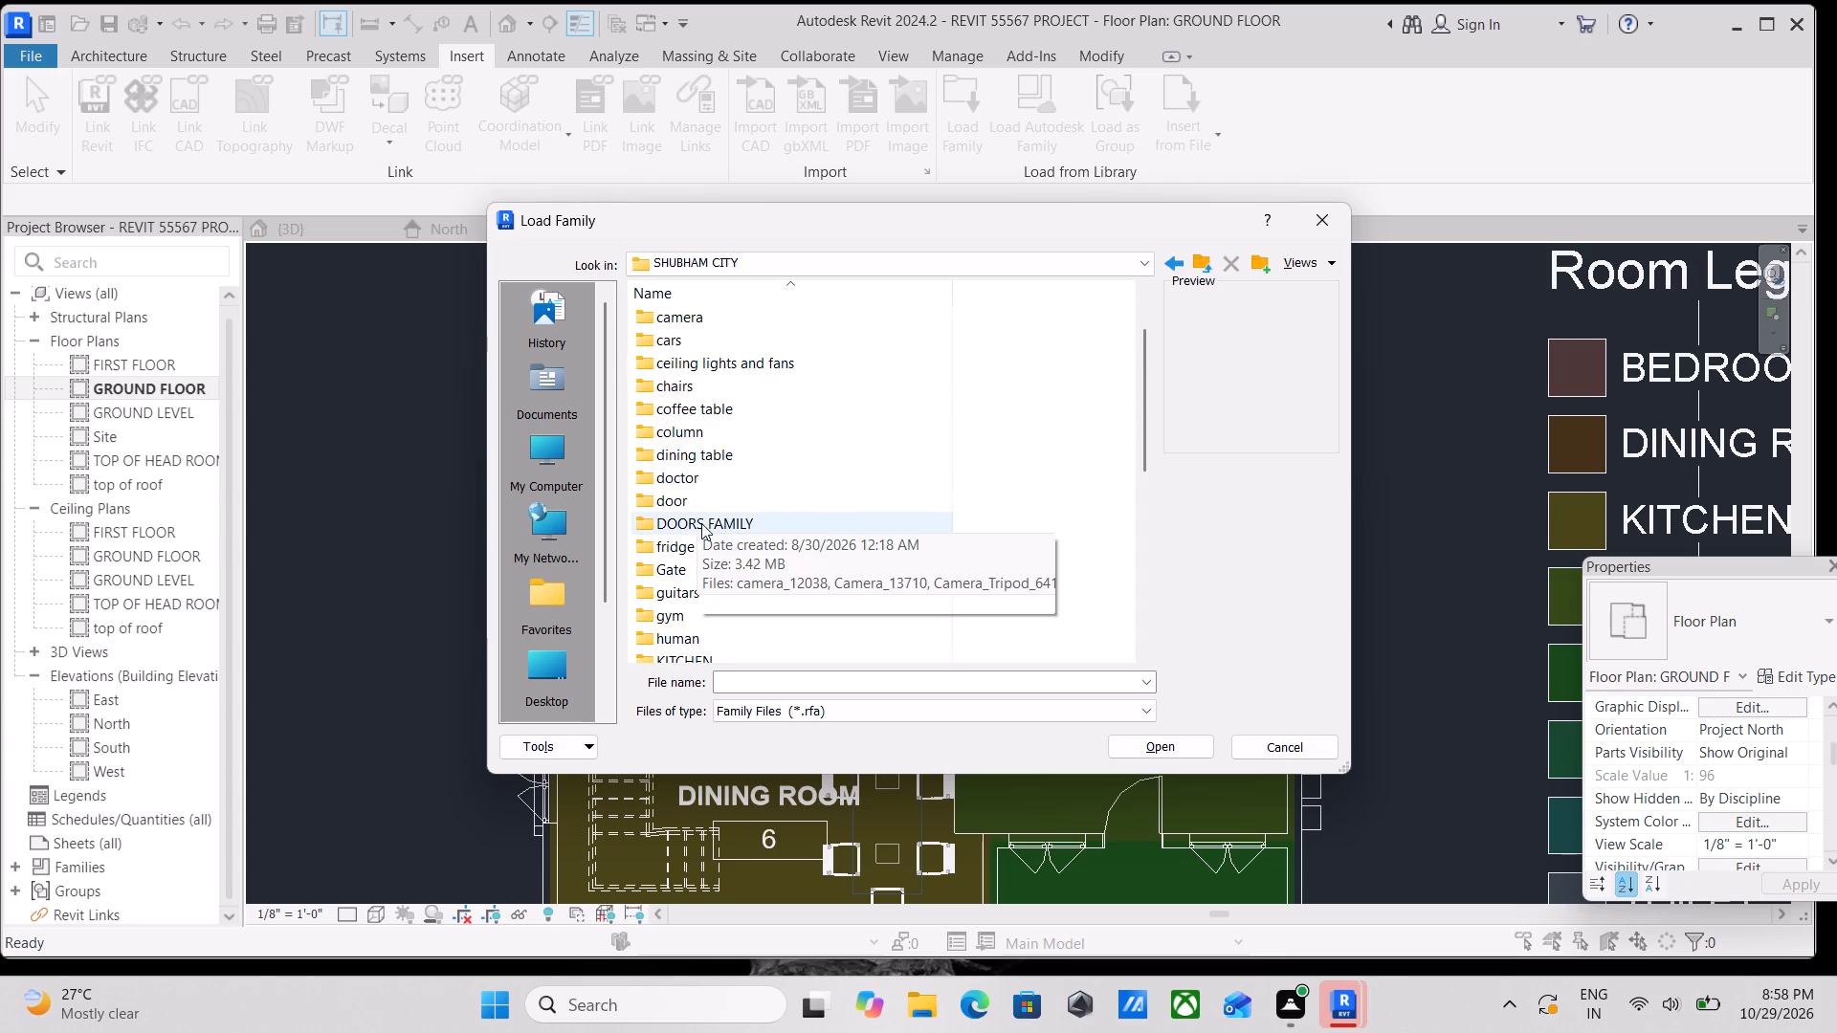
scroll(701, 523, "down", 4)
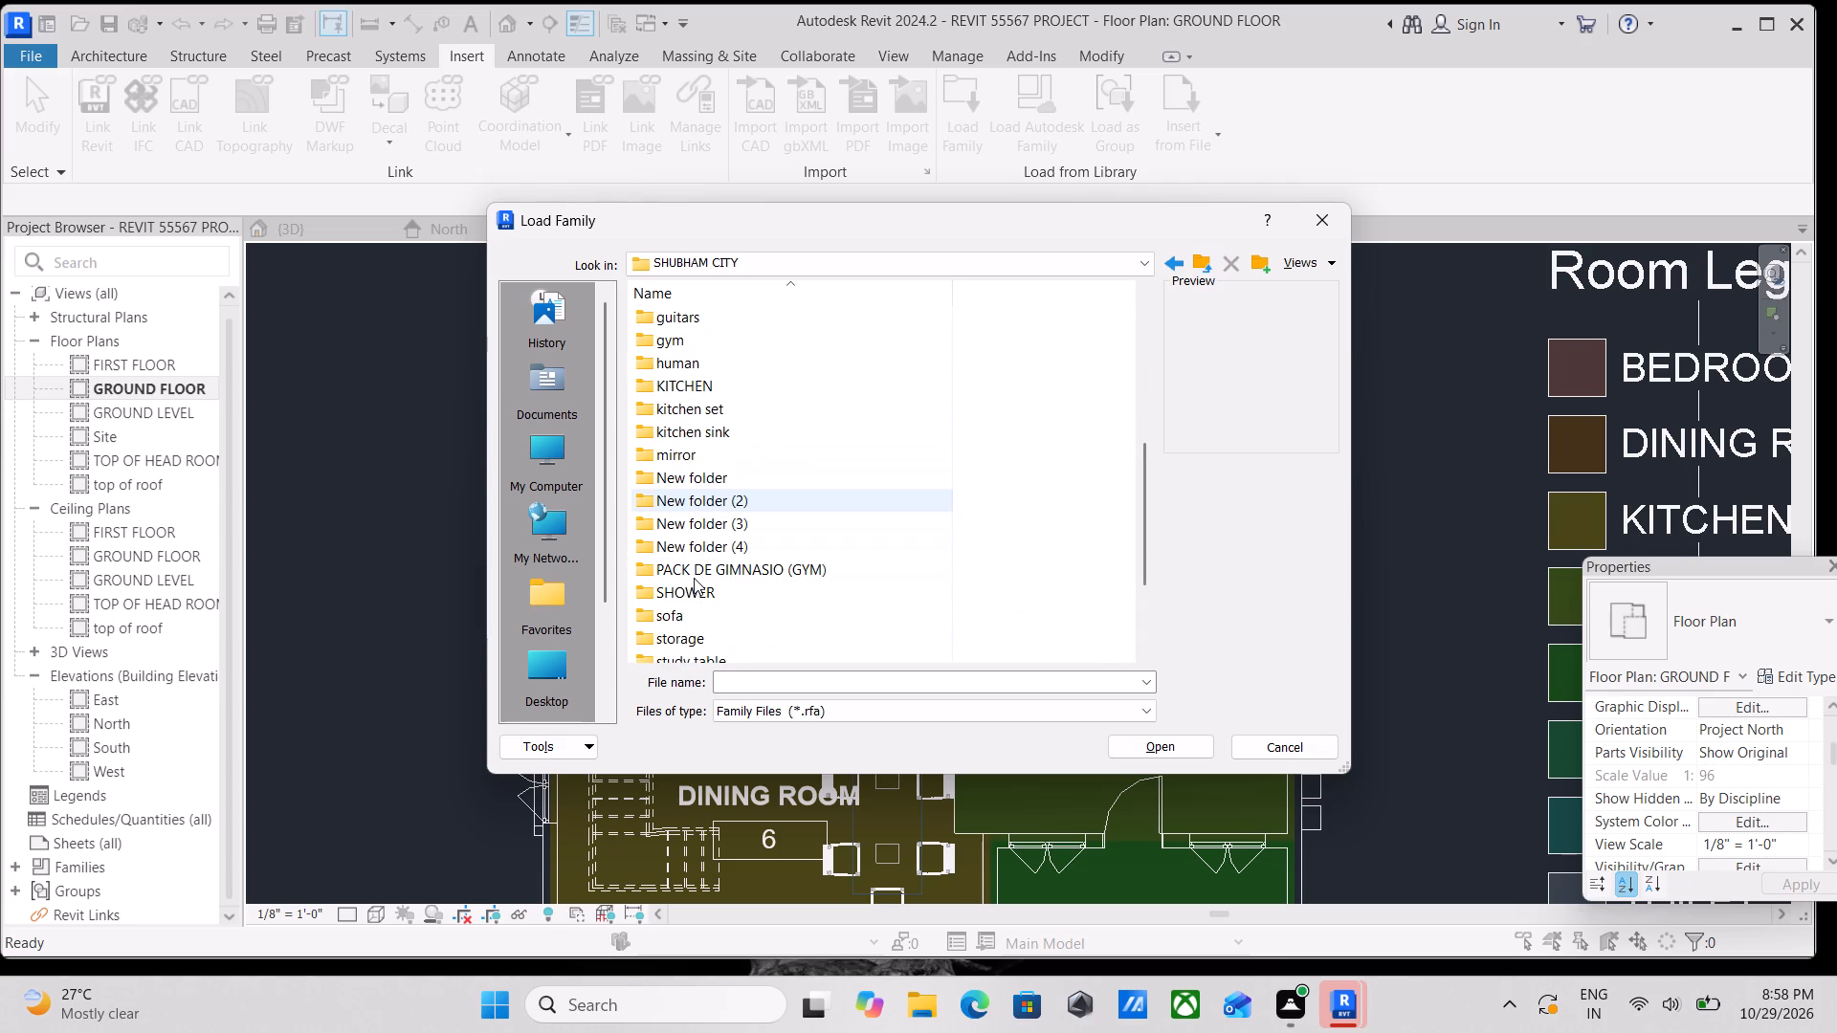
scroll(704, 481, "down", 1)
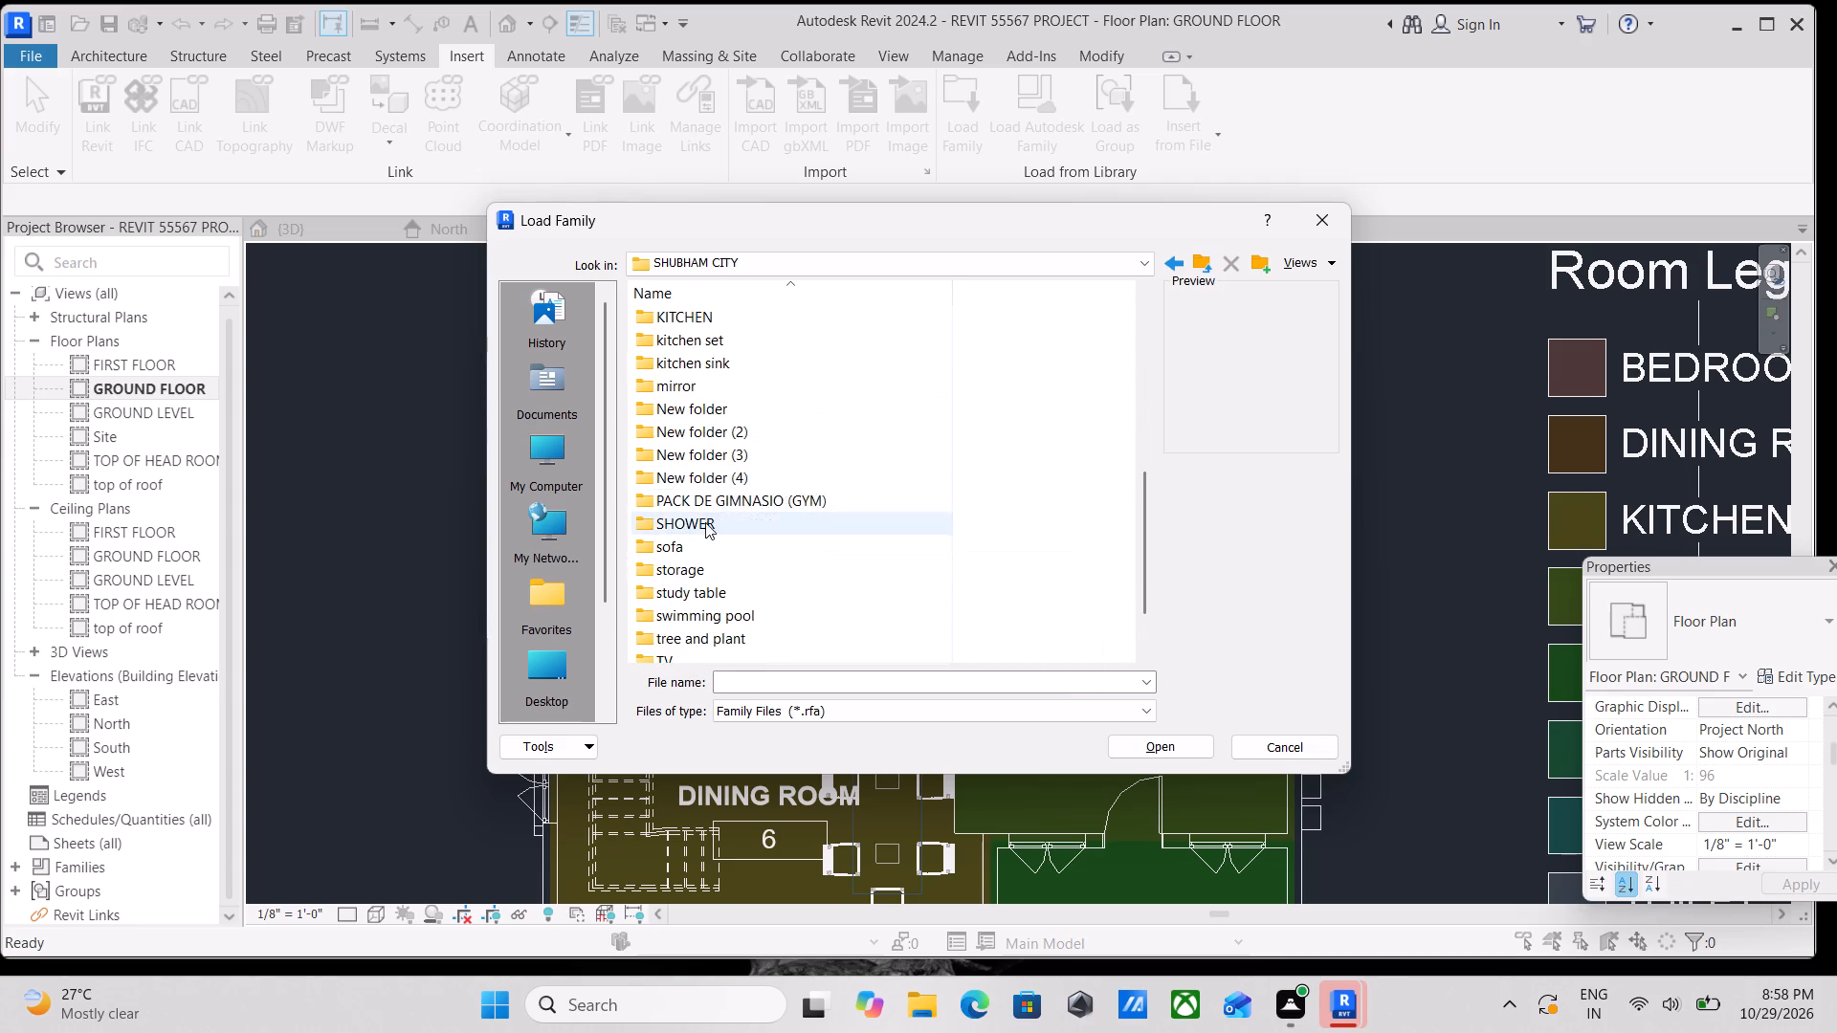
scroll(707, 540, "down", 1)
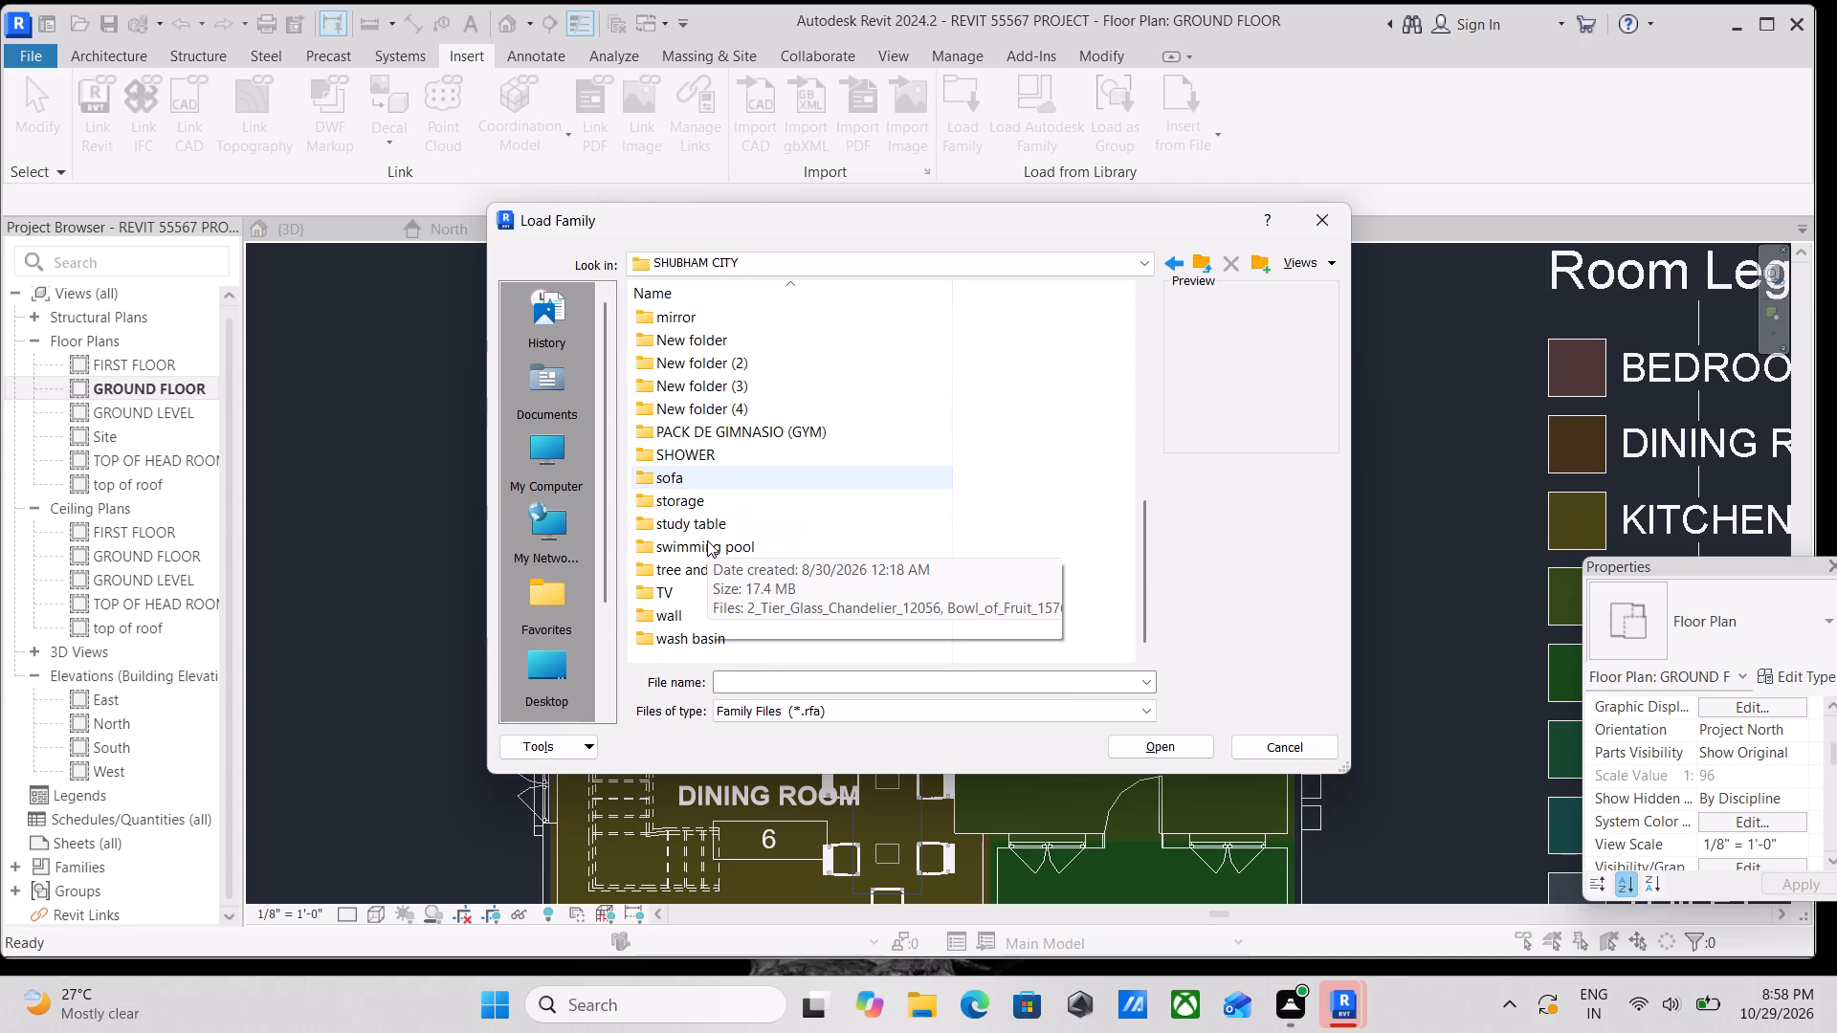
scroll(682, 604, "up", 1)
scroll(682, 604, "down", 1)
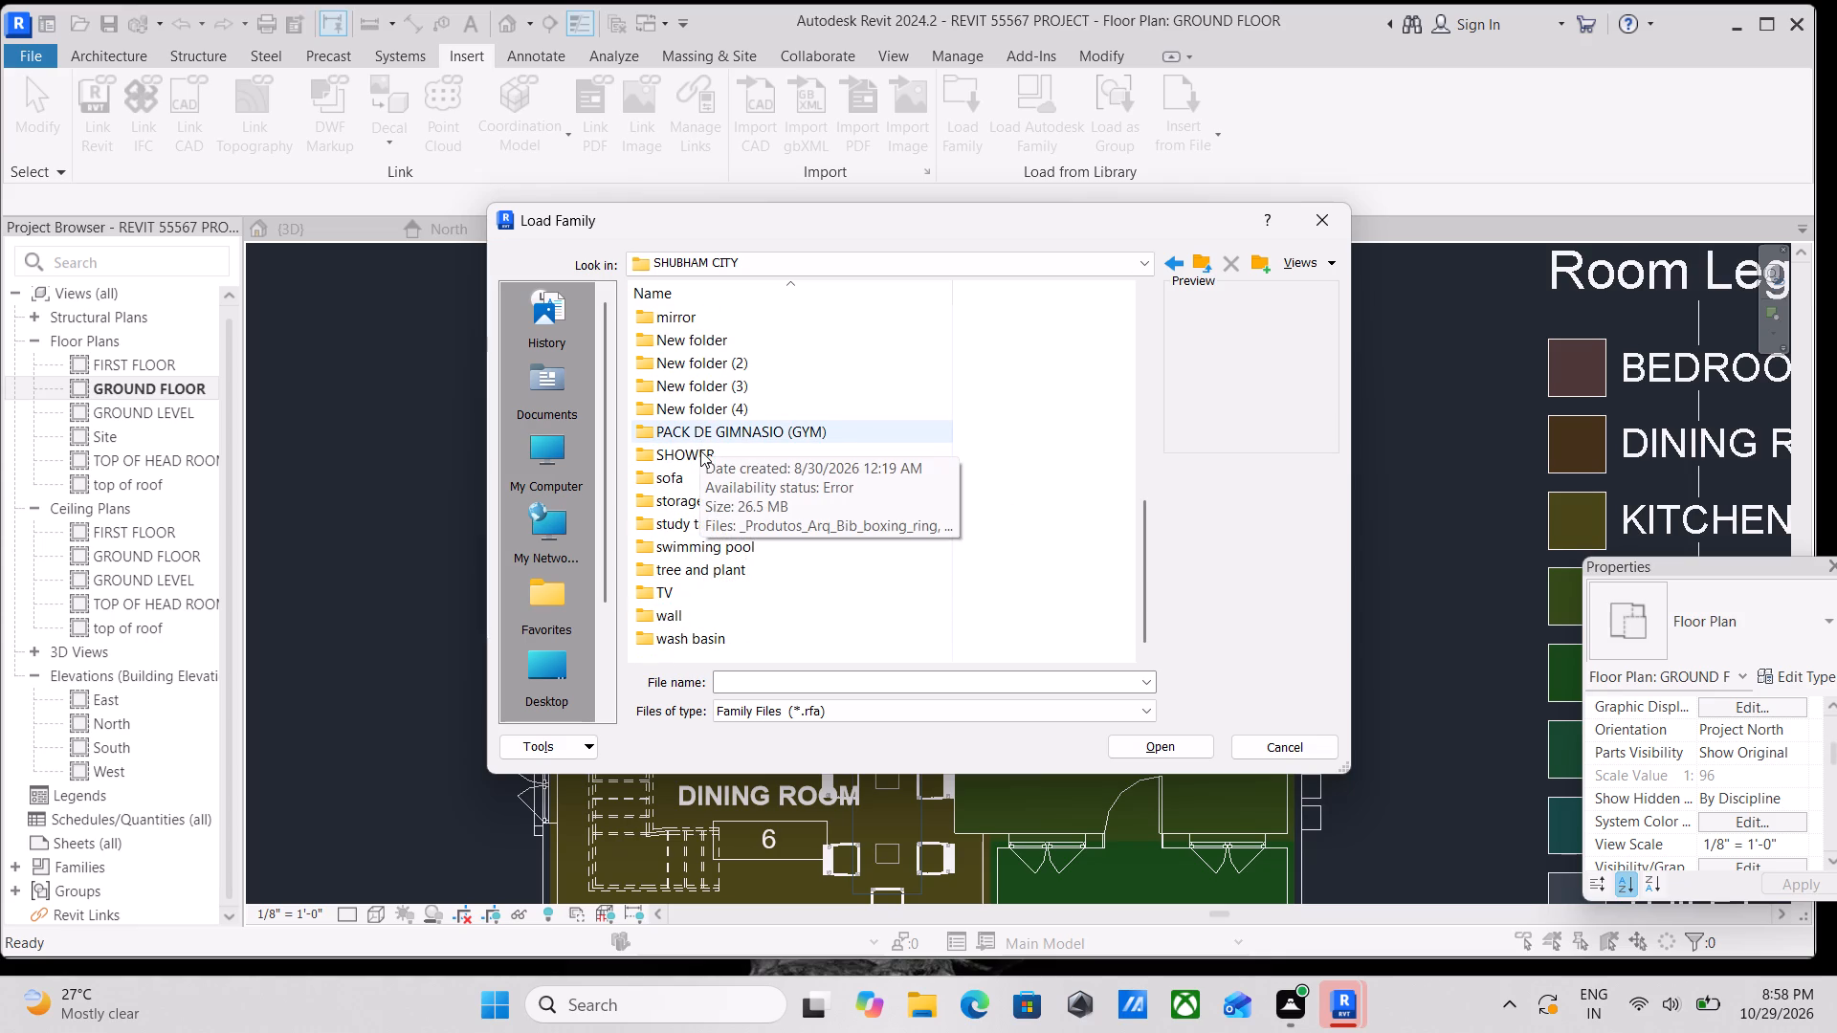
scroll(718, 432, "up", 1)
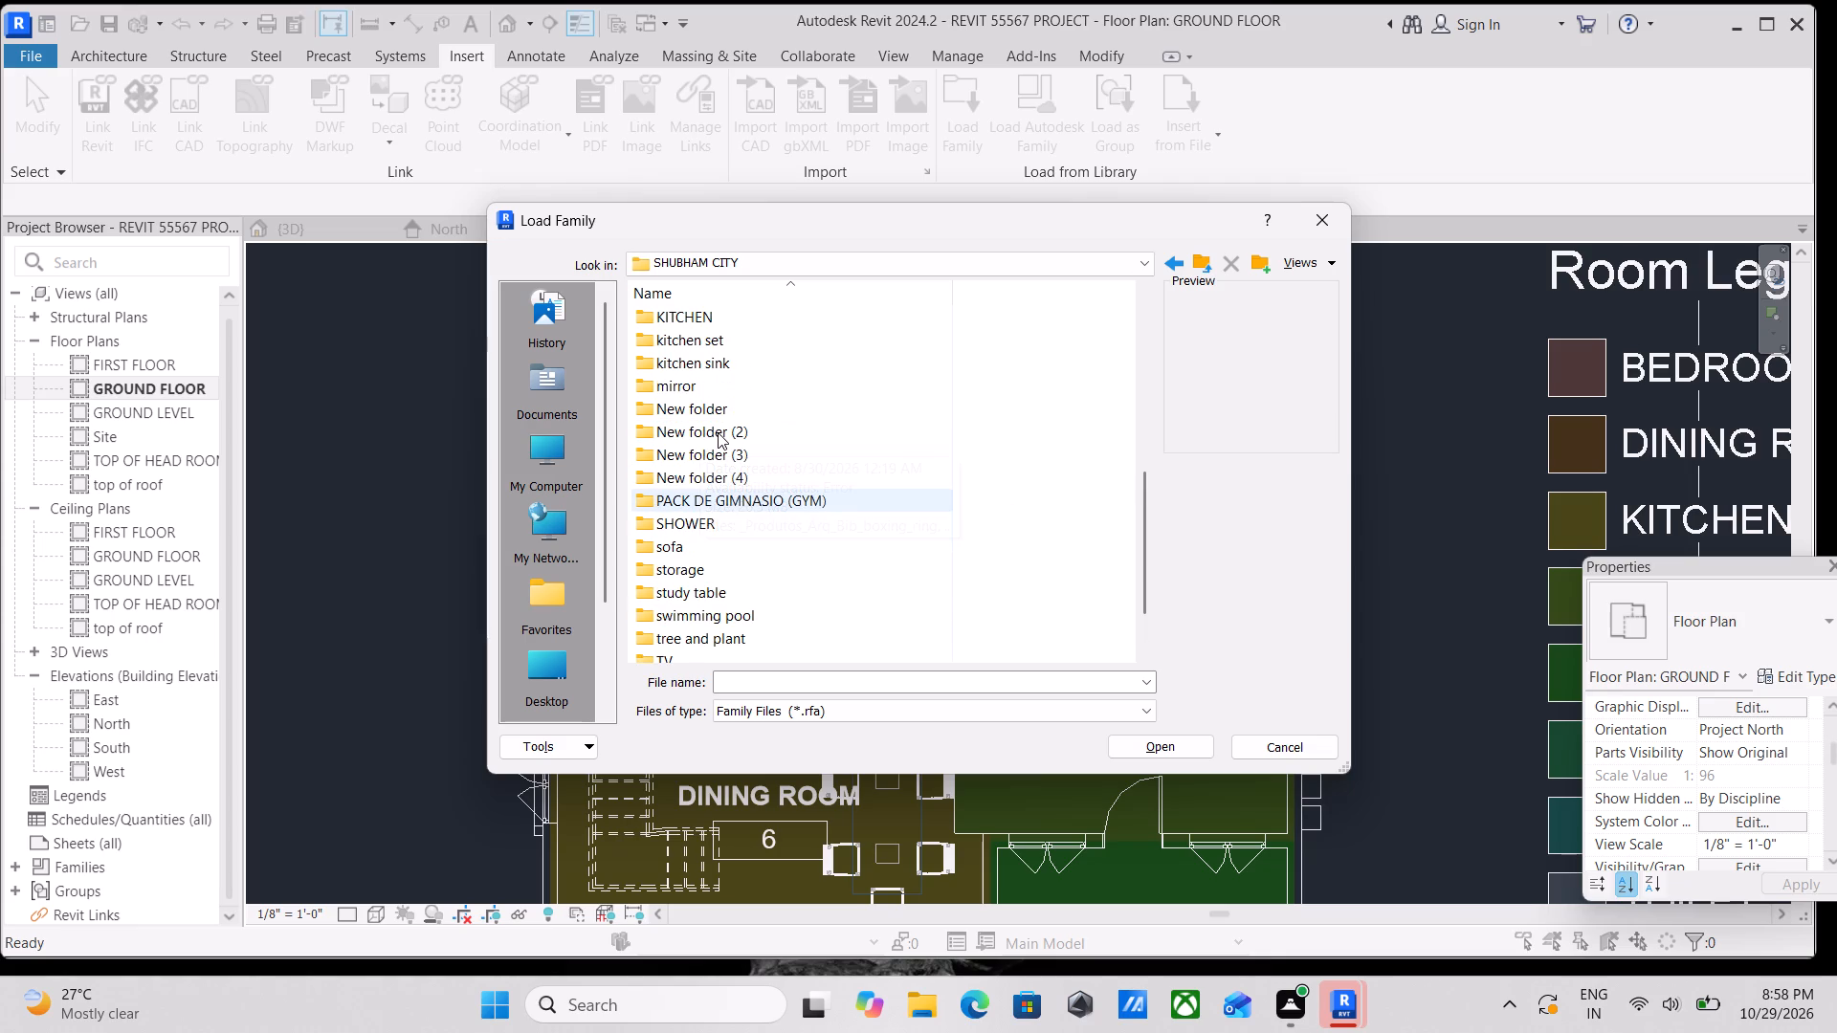
scroll(718, 432, "up", 4)
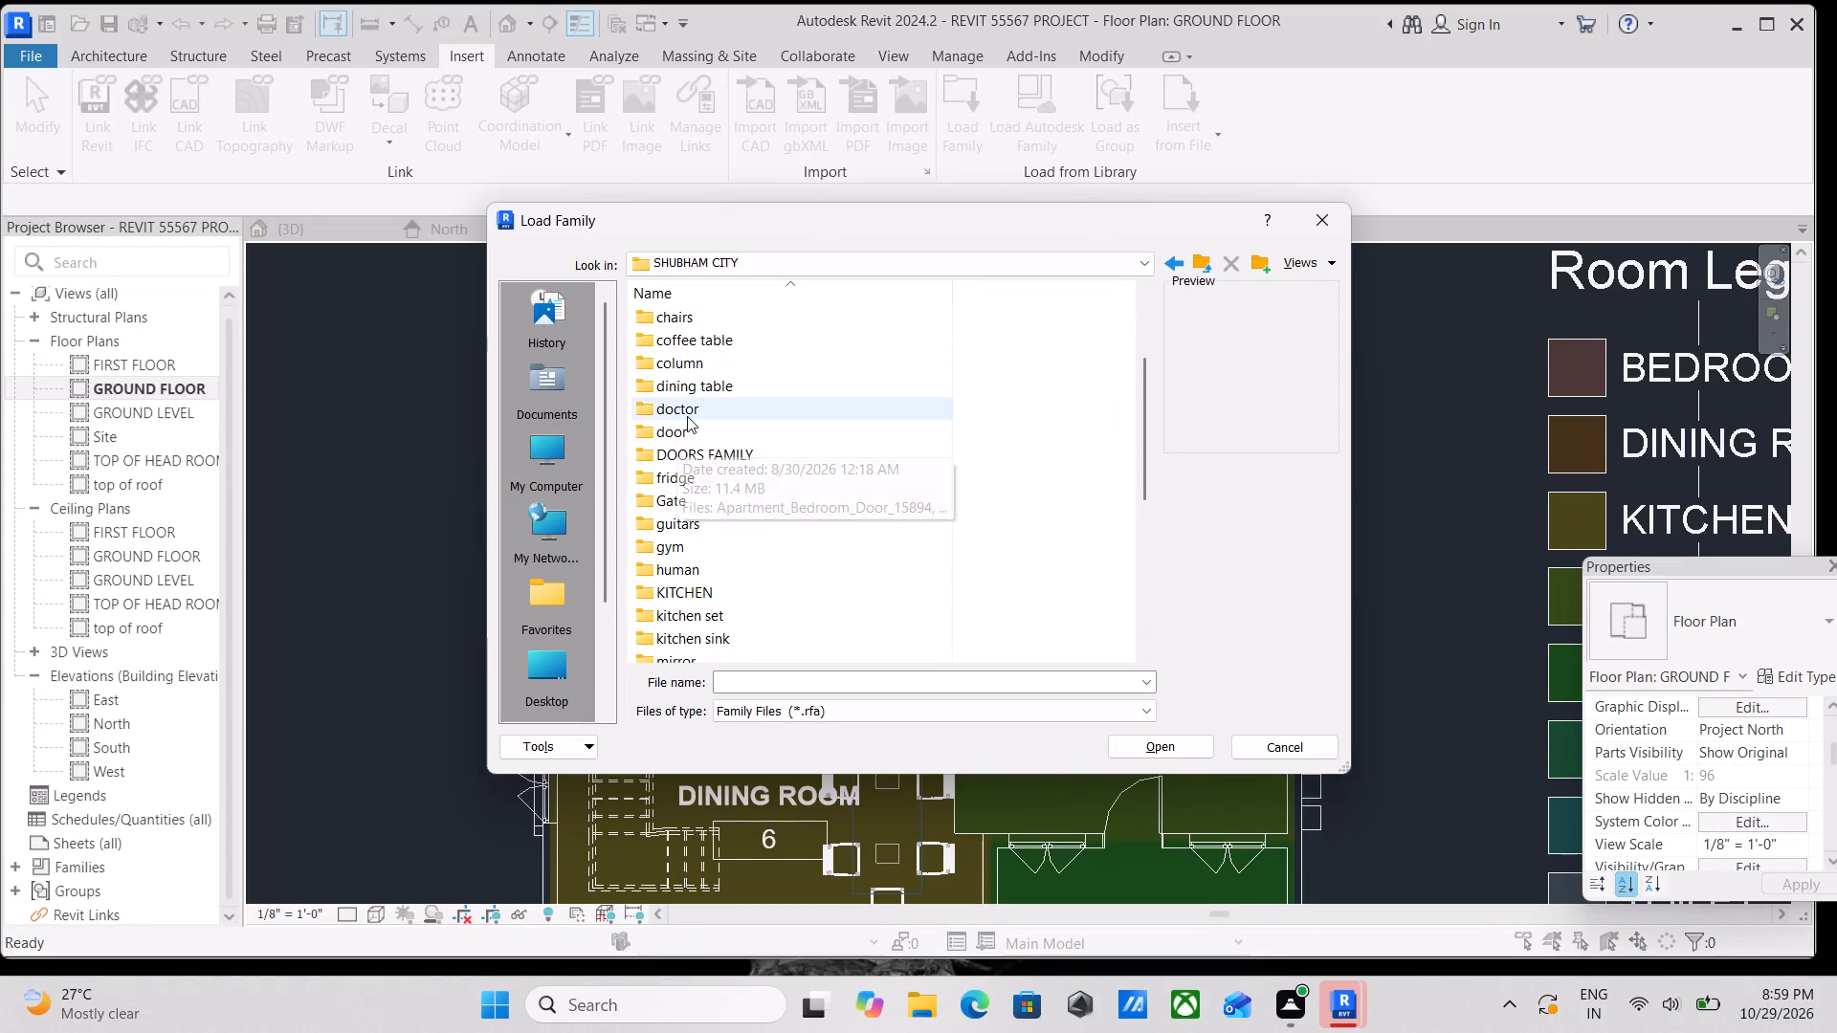
scroll(686, 422, "down", 2)
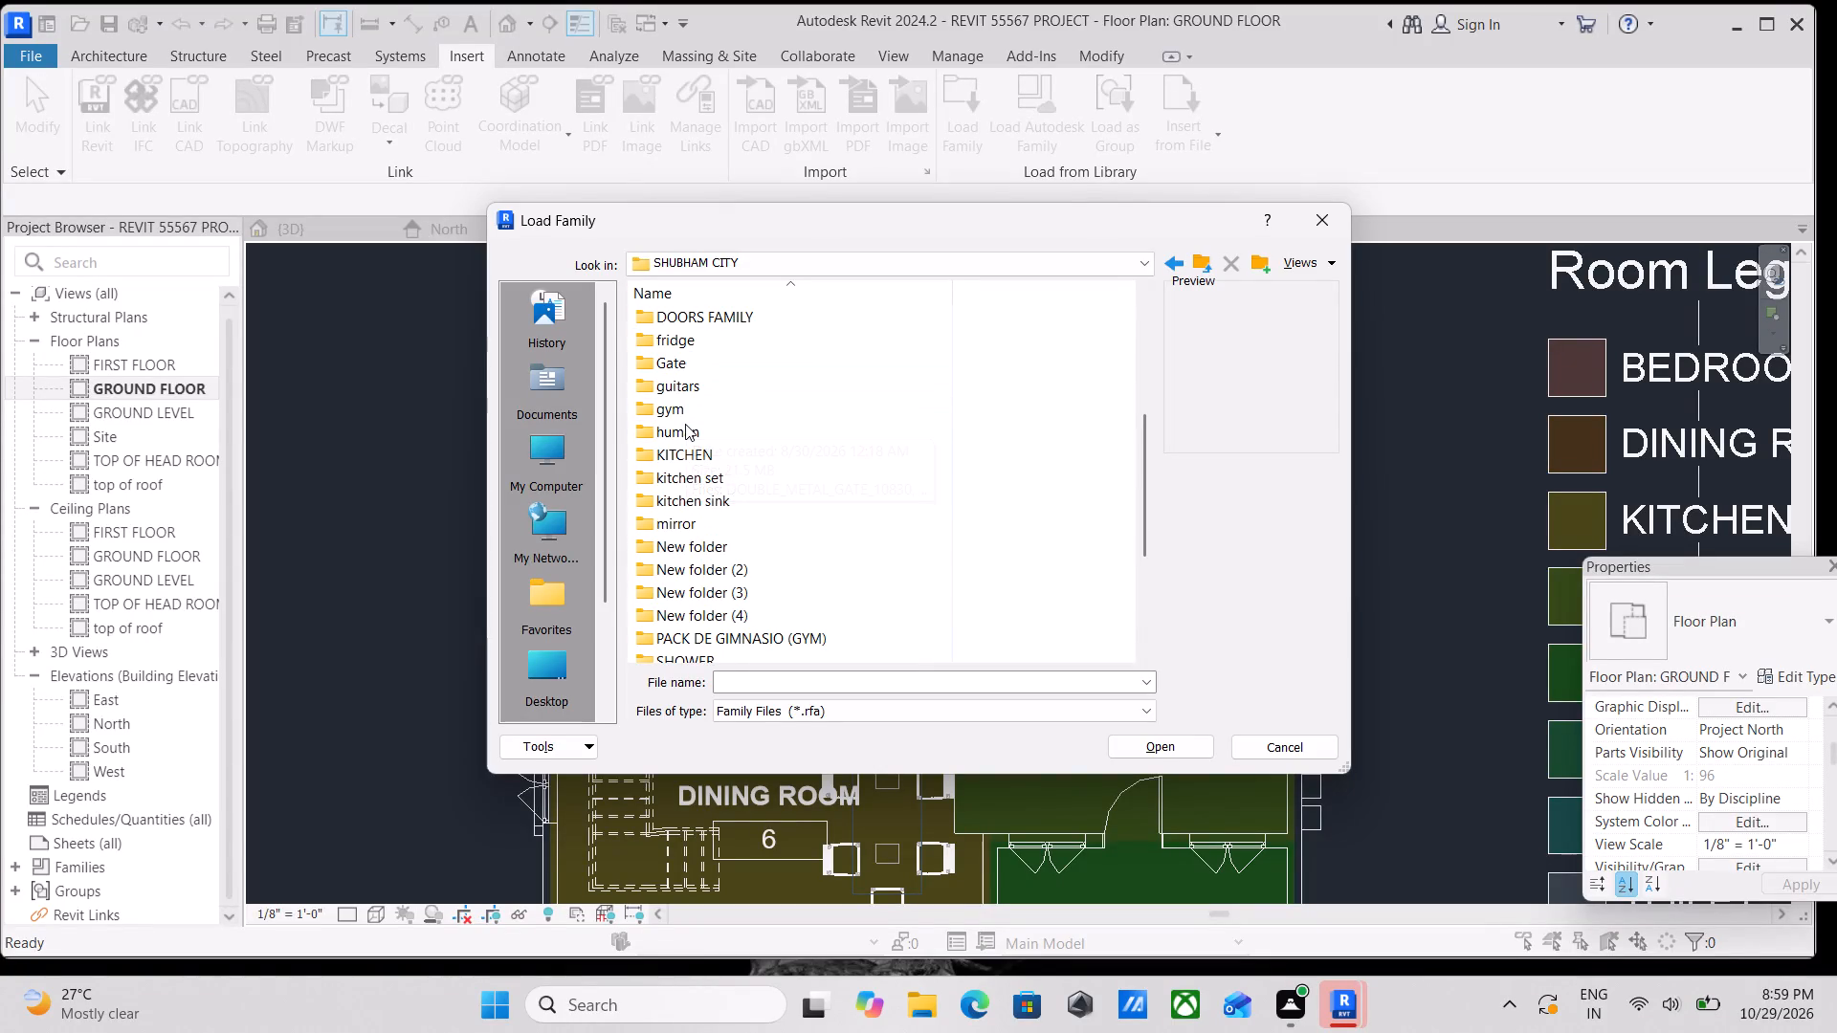
scroll(685, 448, "down", 5)
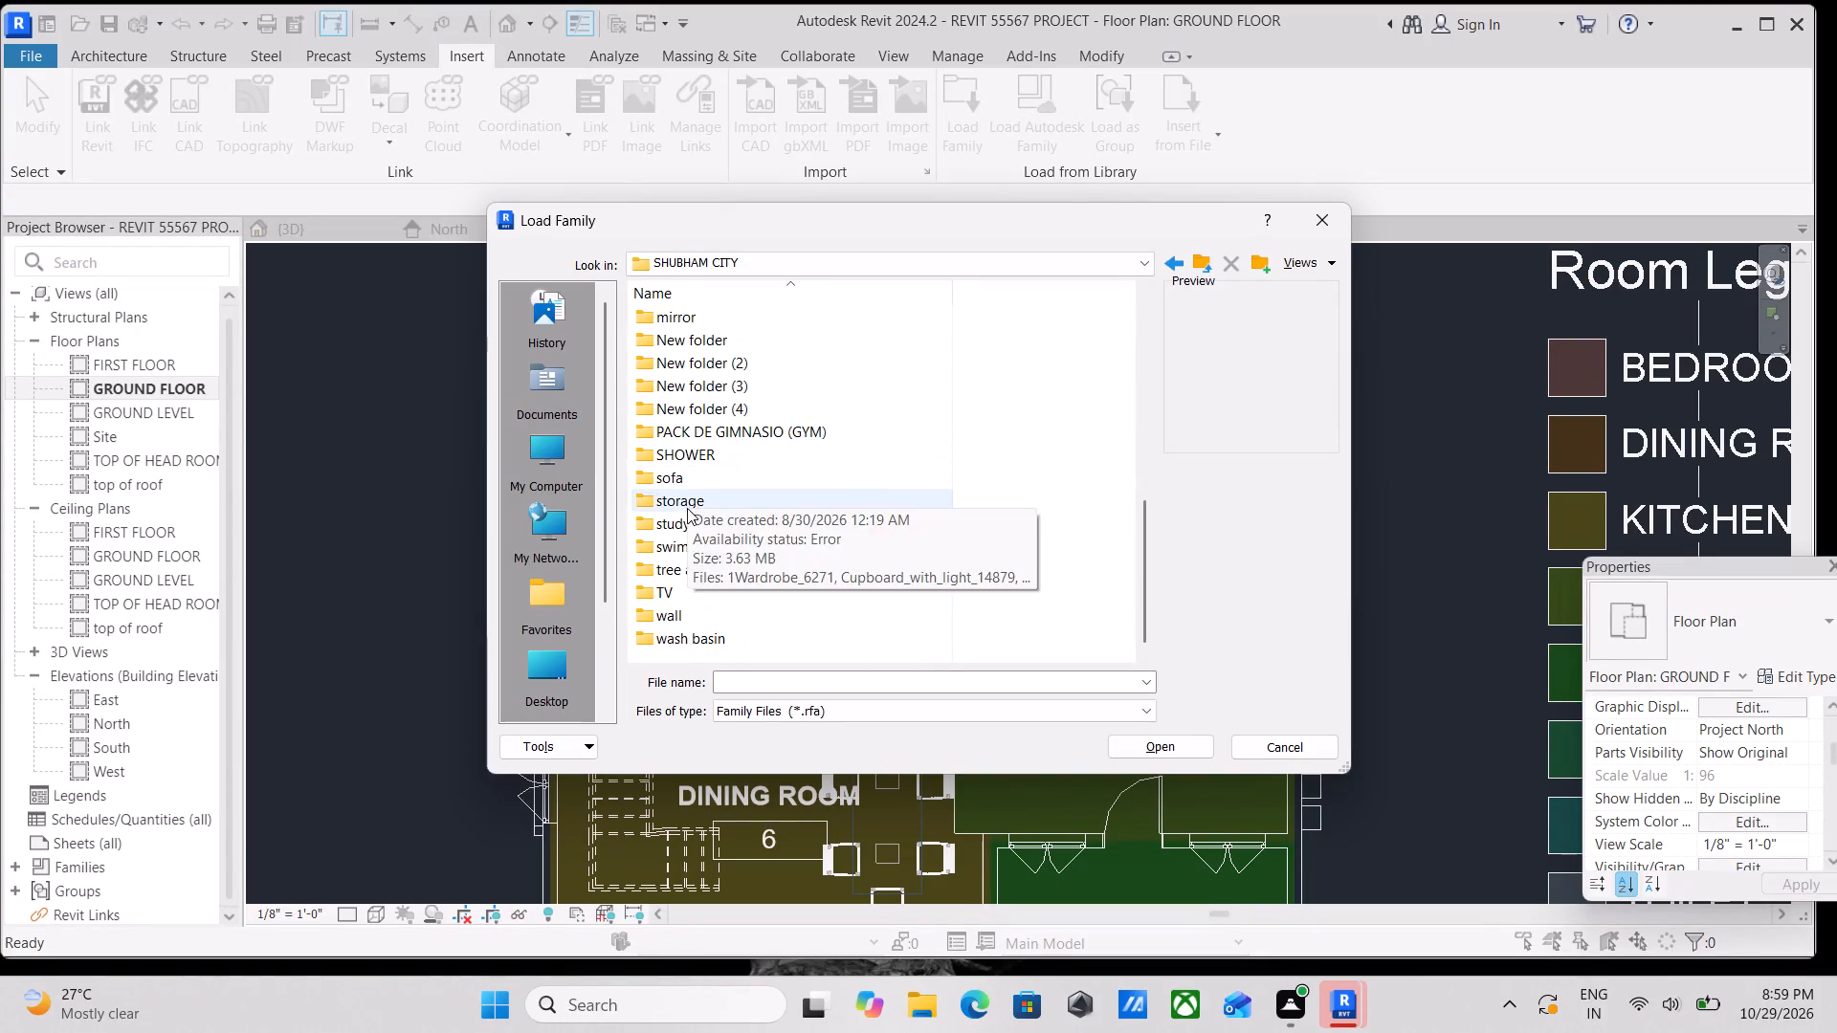
scroll(688, 524, "down", 2)
scroll(714, 635, "up", 12)
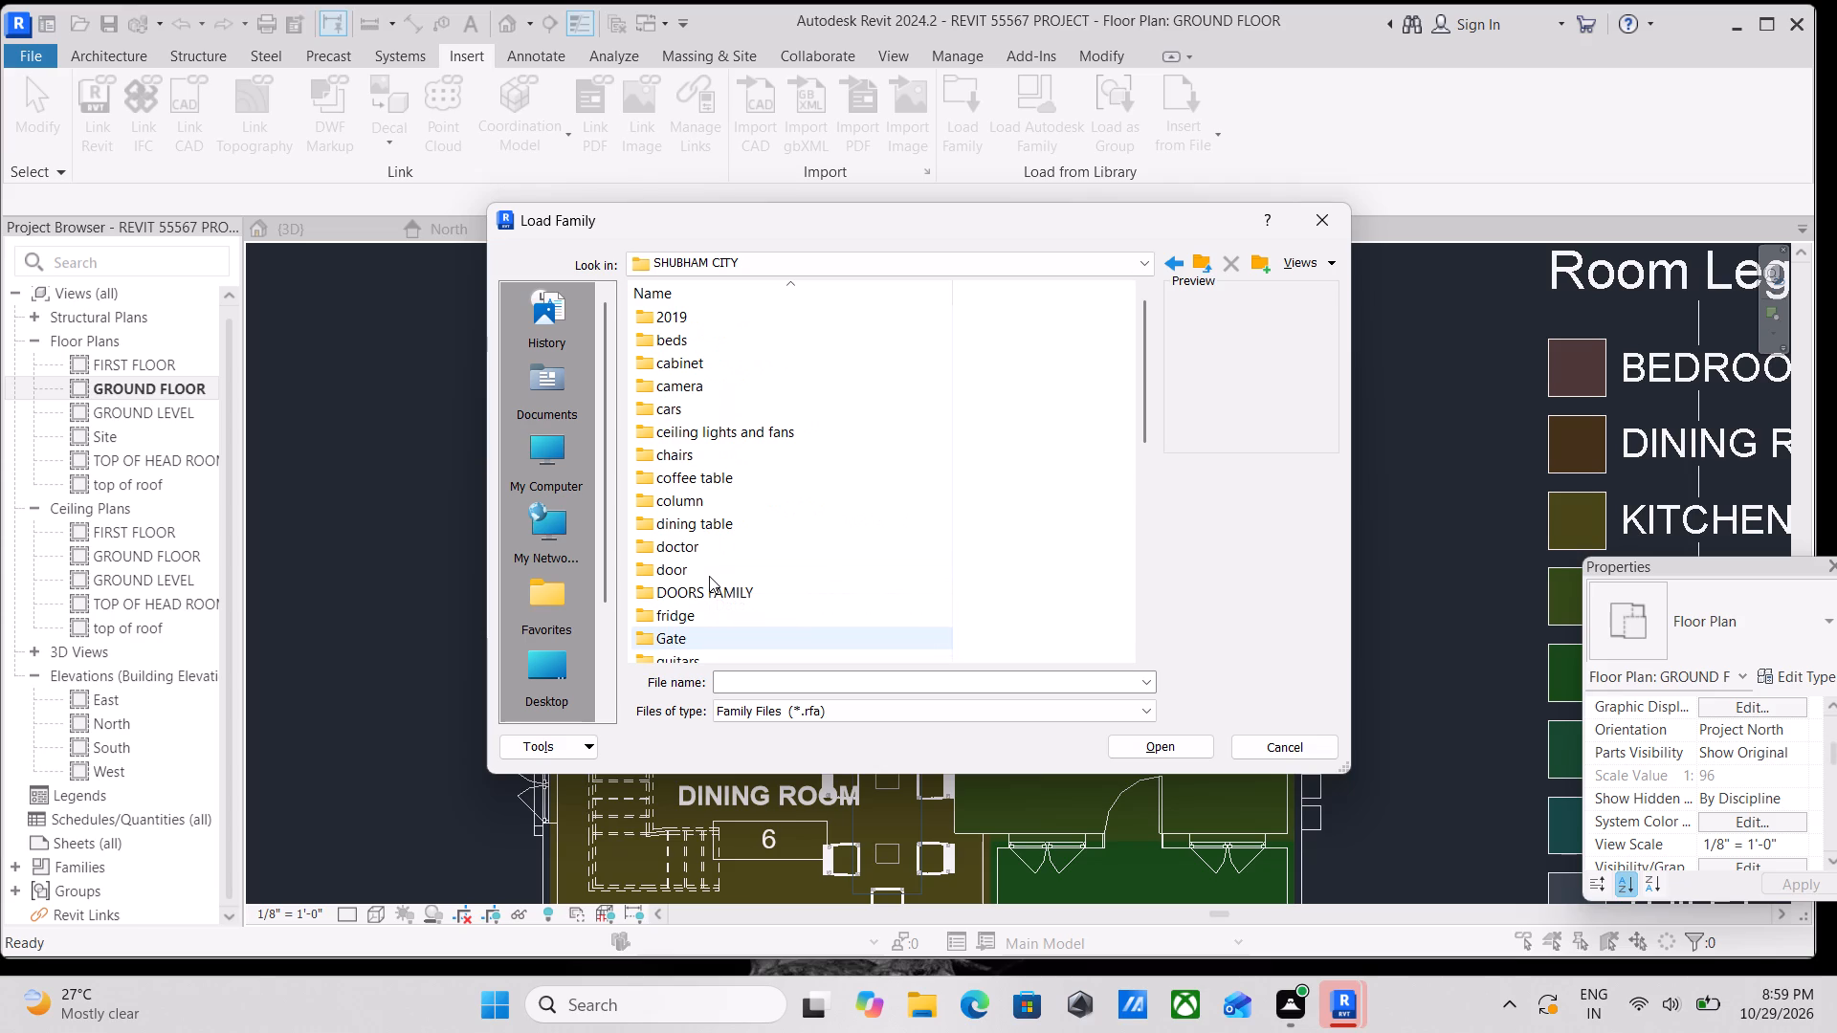
Compare the bed families in the beds folder and load Bed_8136 into the project.
double_click(698, 340)
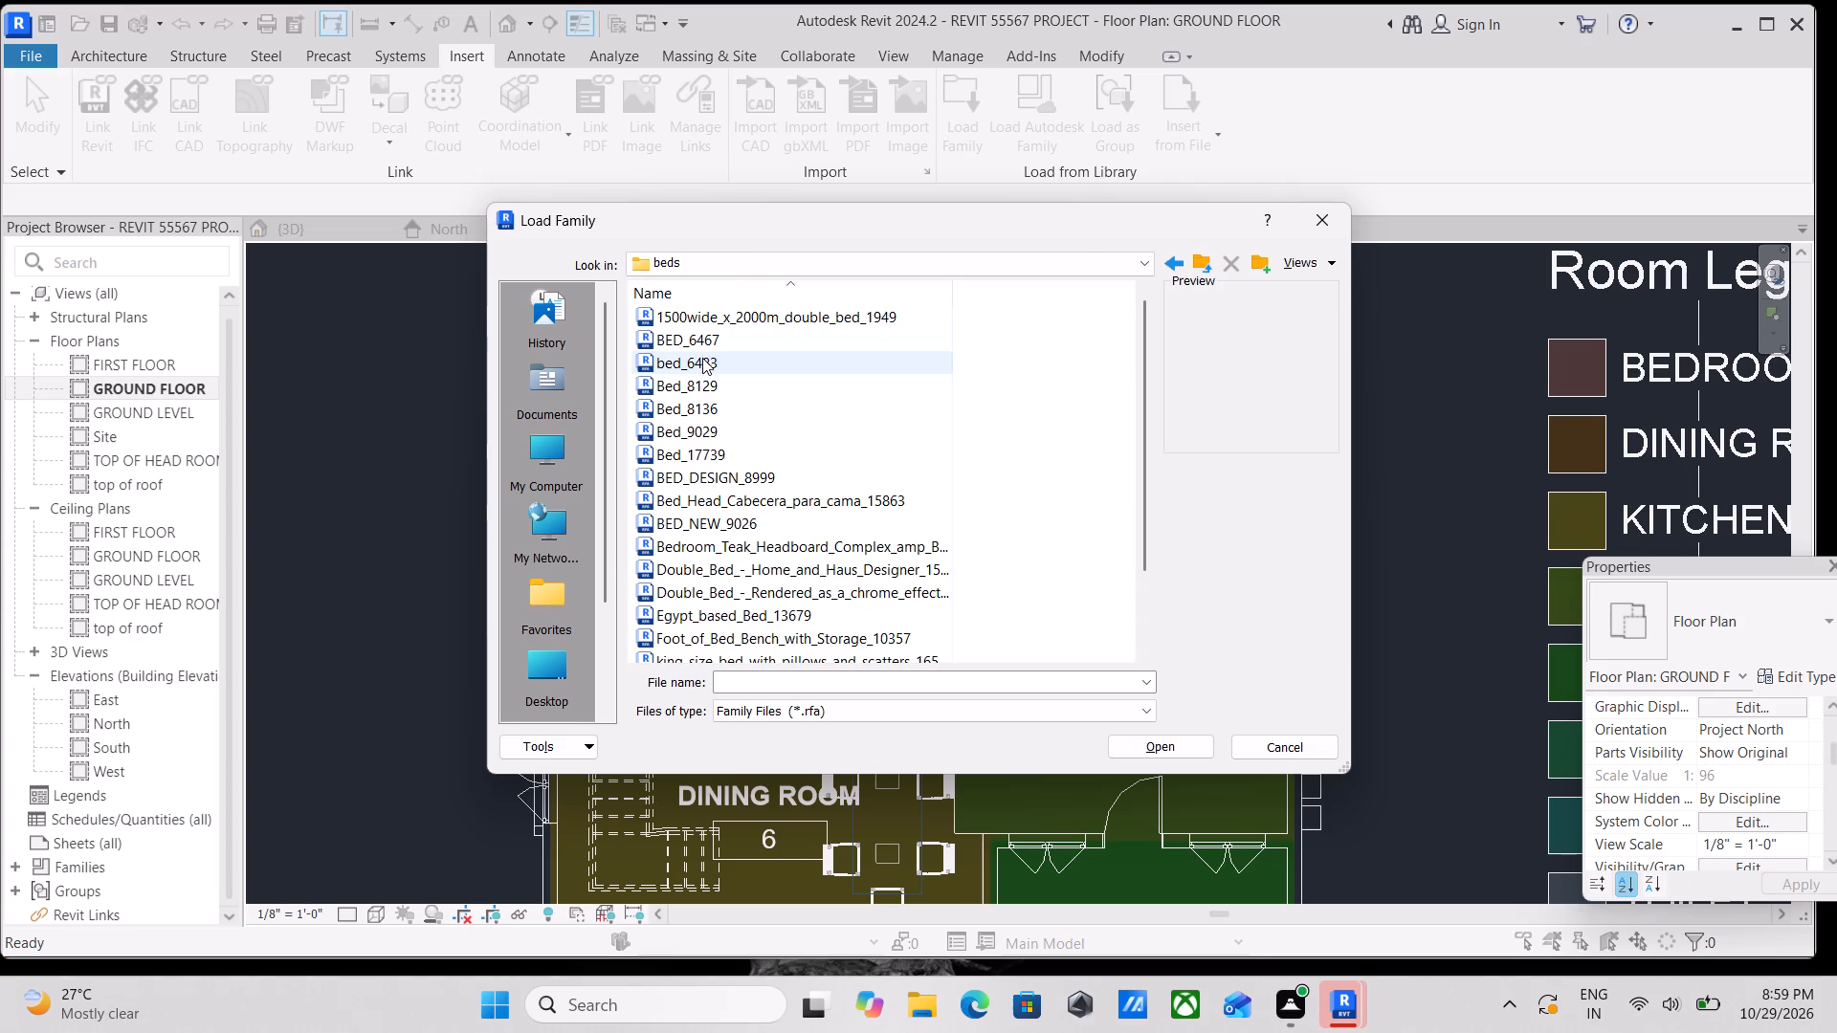
left_click(702, 361)
left_click(702, 335)
left_click(702, 361)
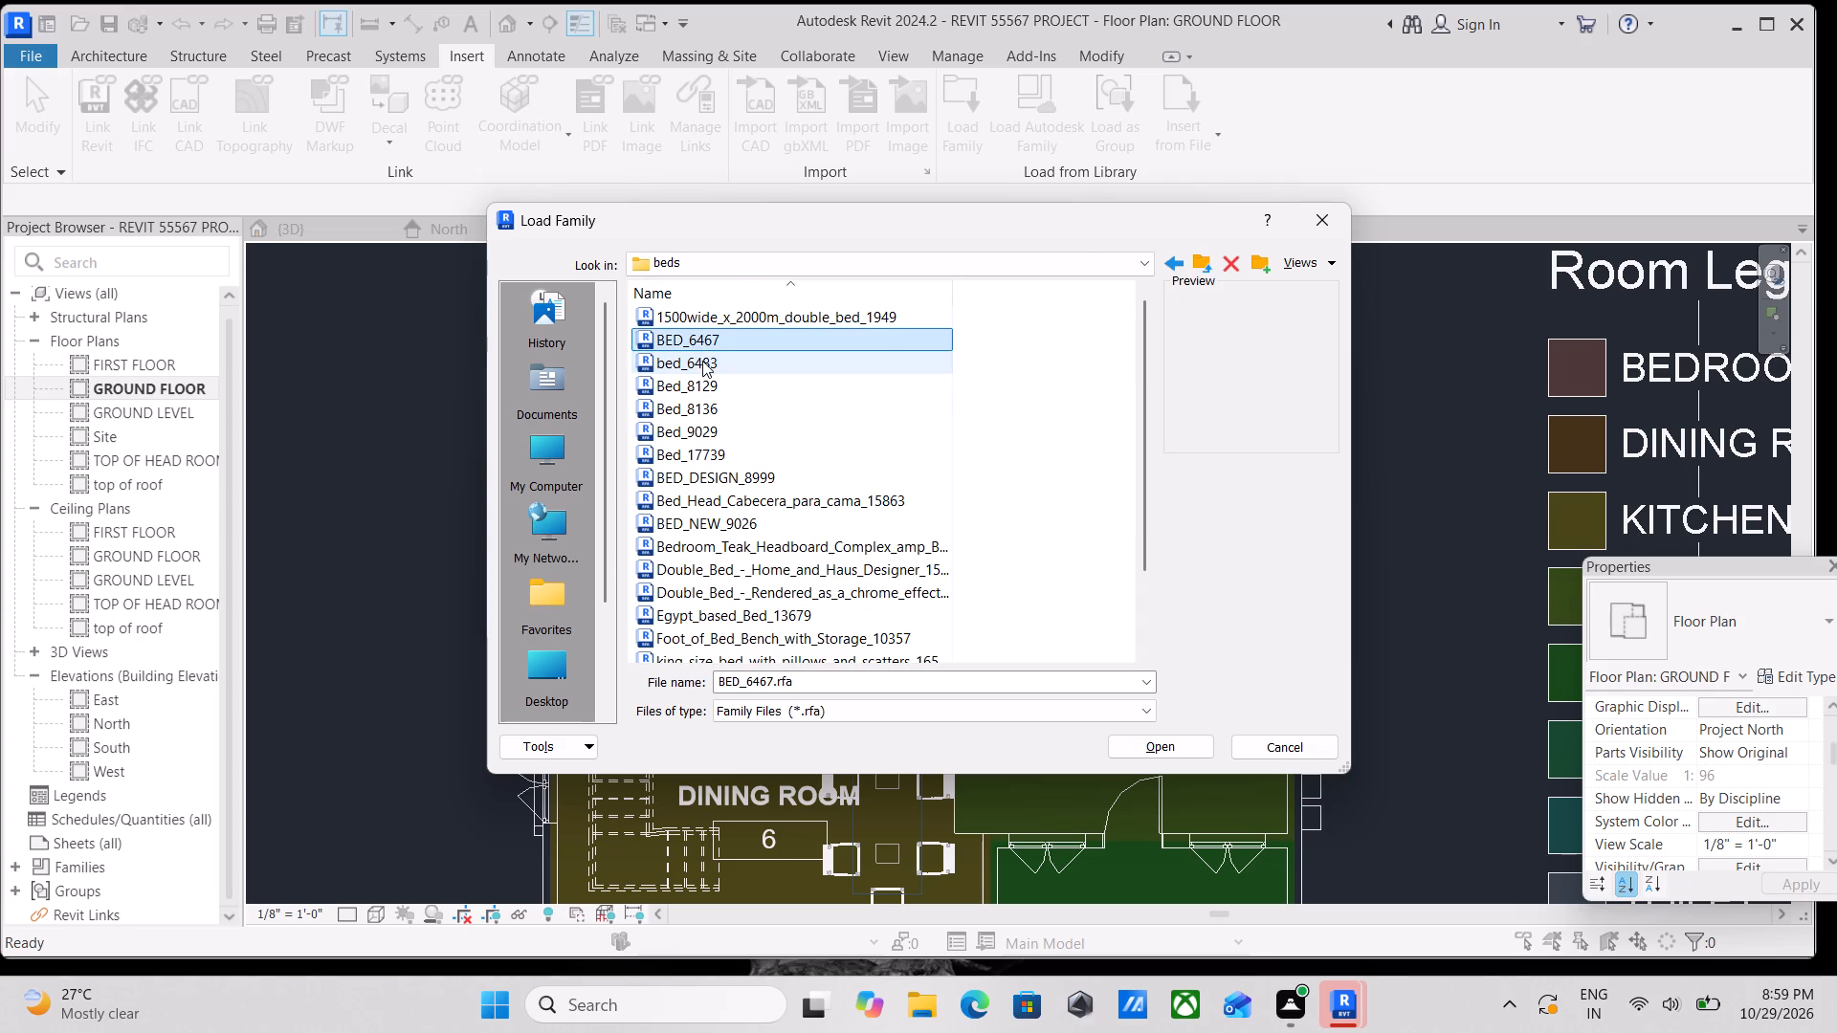
left_click(702, 395)
left_click(707, 424)
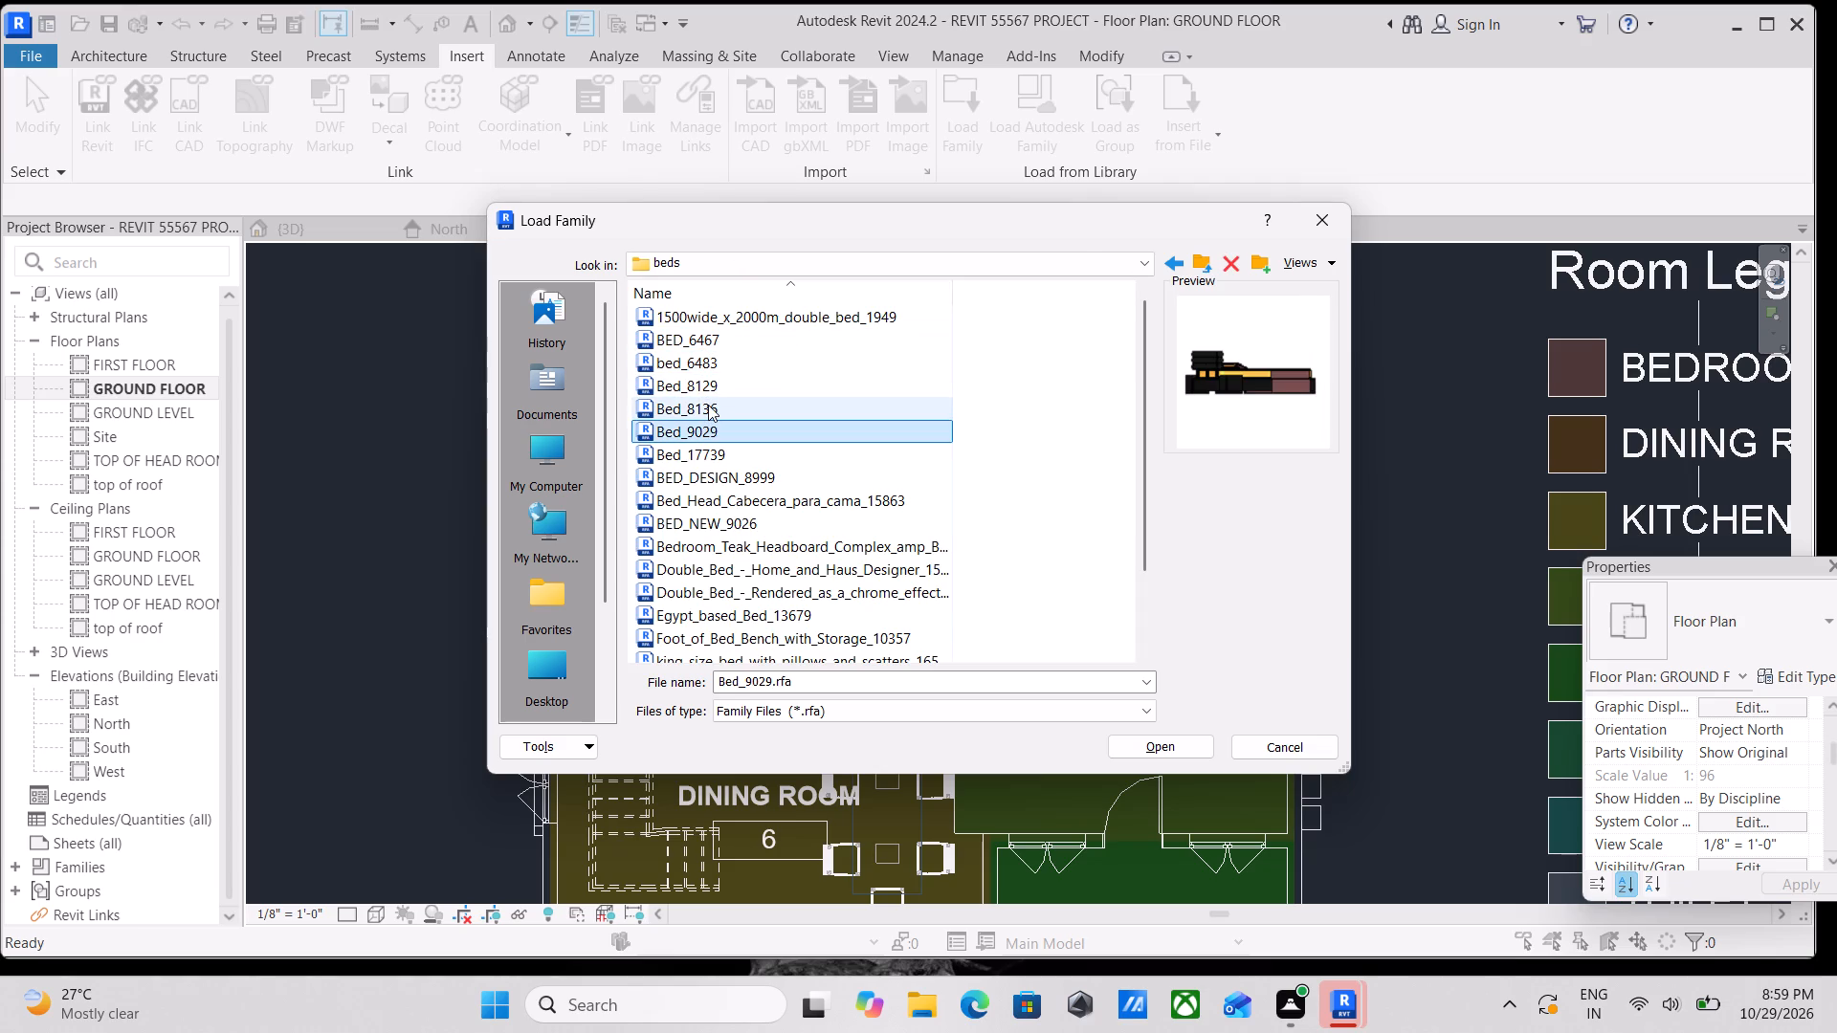
left_click(708, 405)
left_click(699, 462)
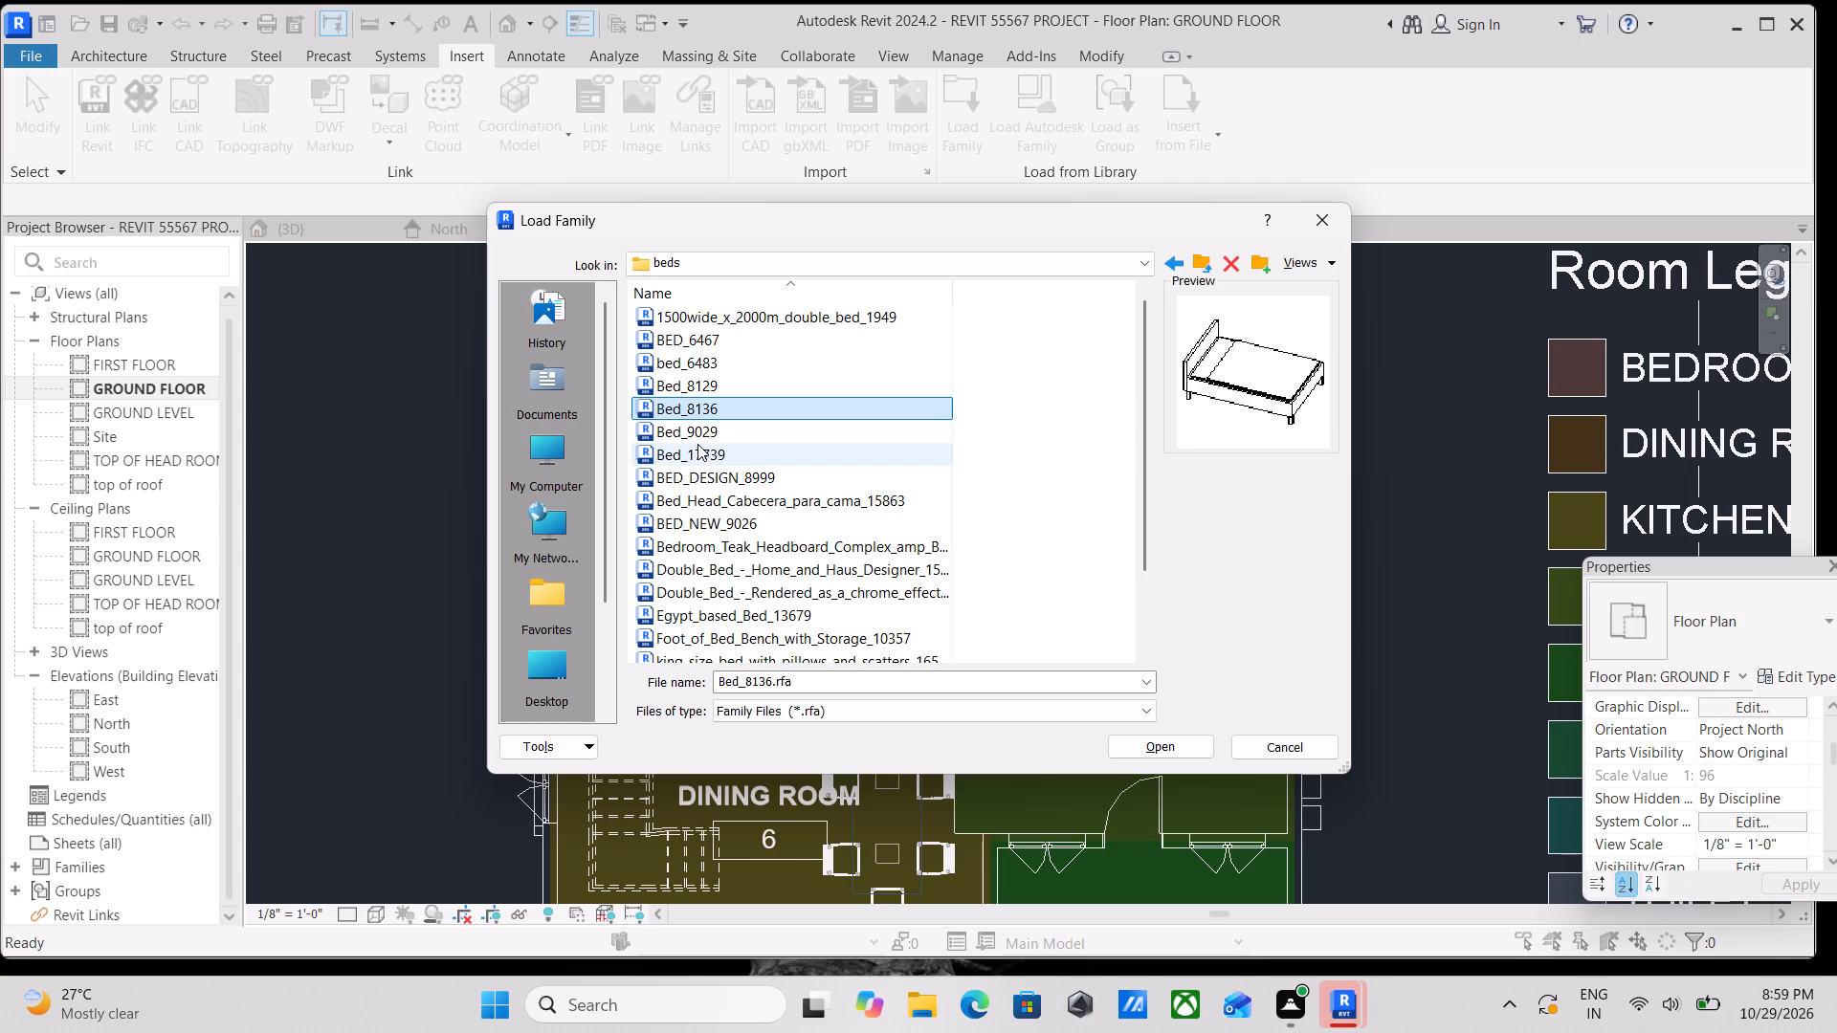
left_click(697, 444)
left_click(700, 426)
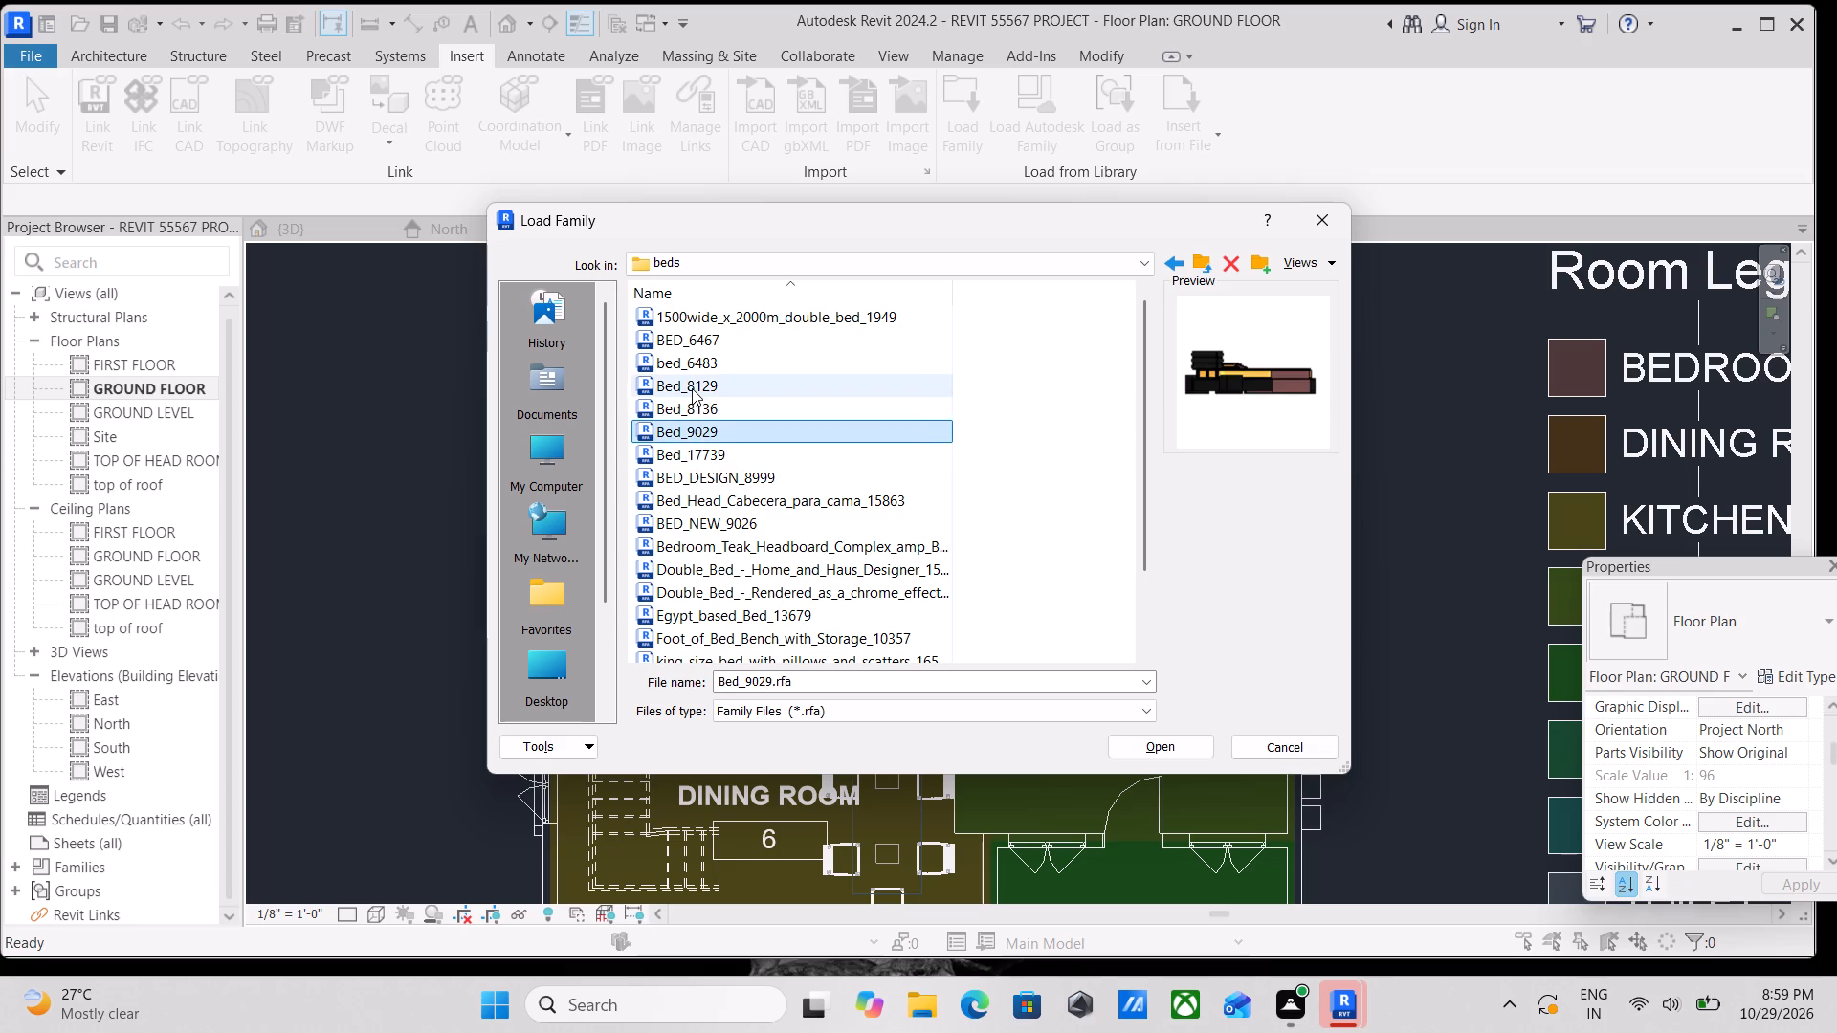
left_click(692, 388)
left_click(693, 405)
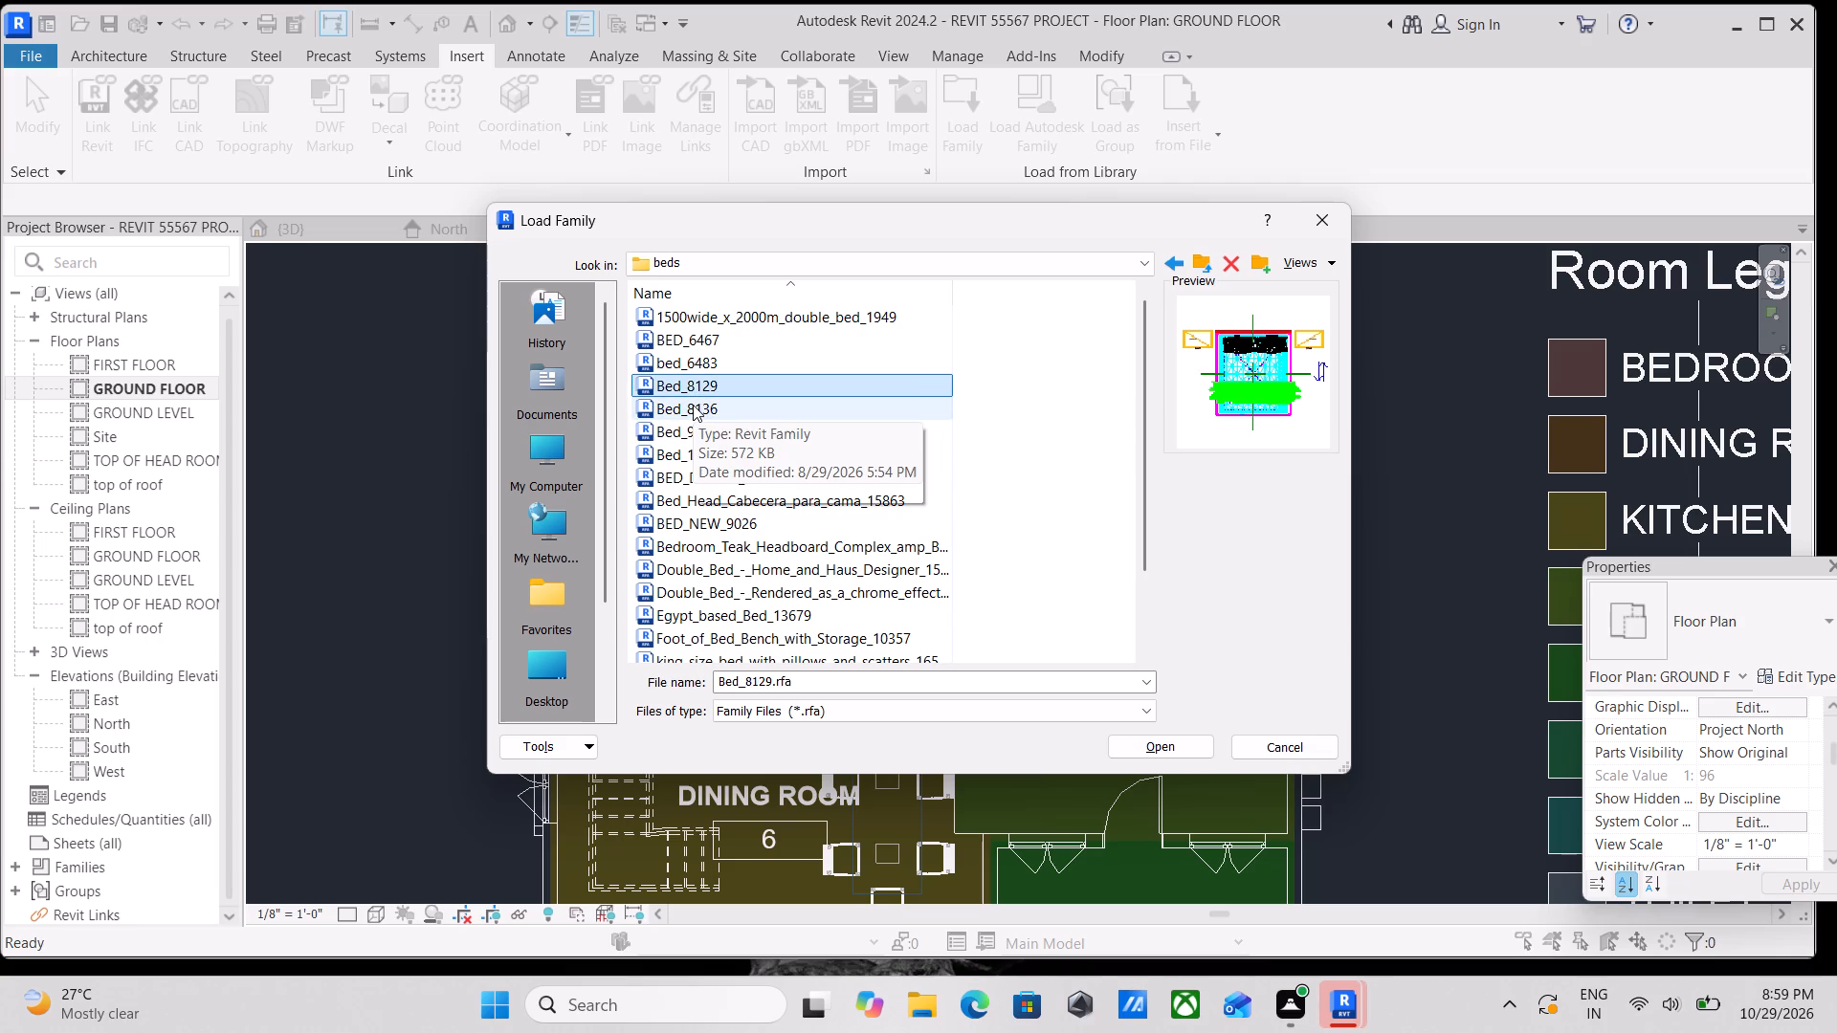
left_click(1167, 748)
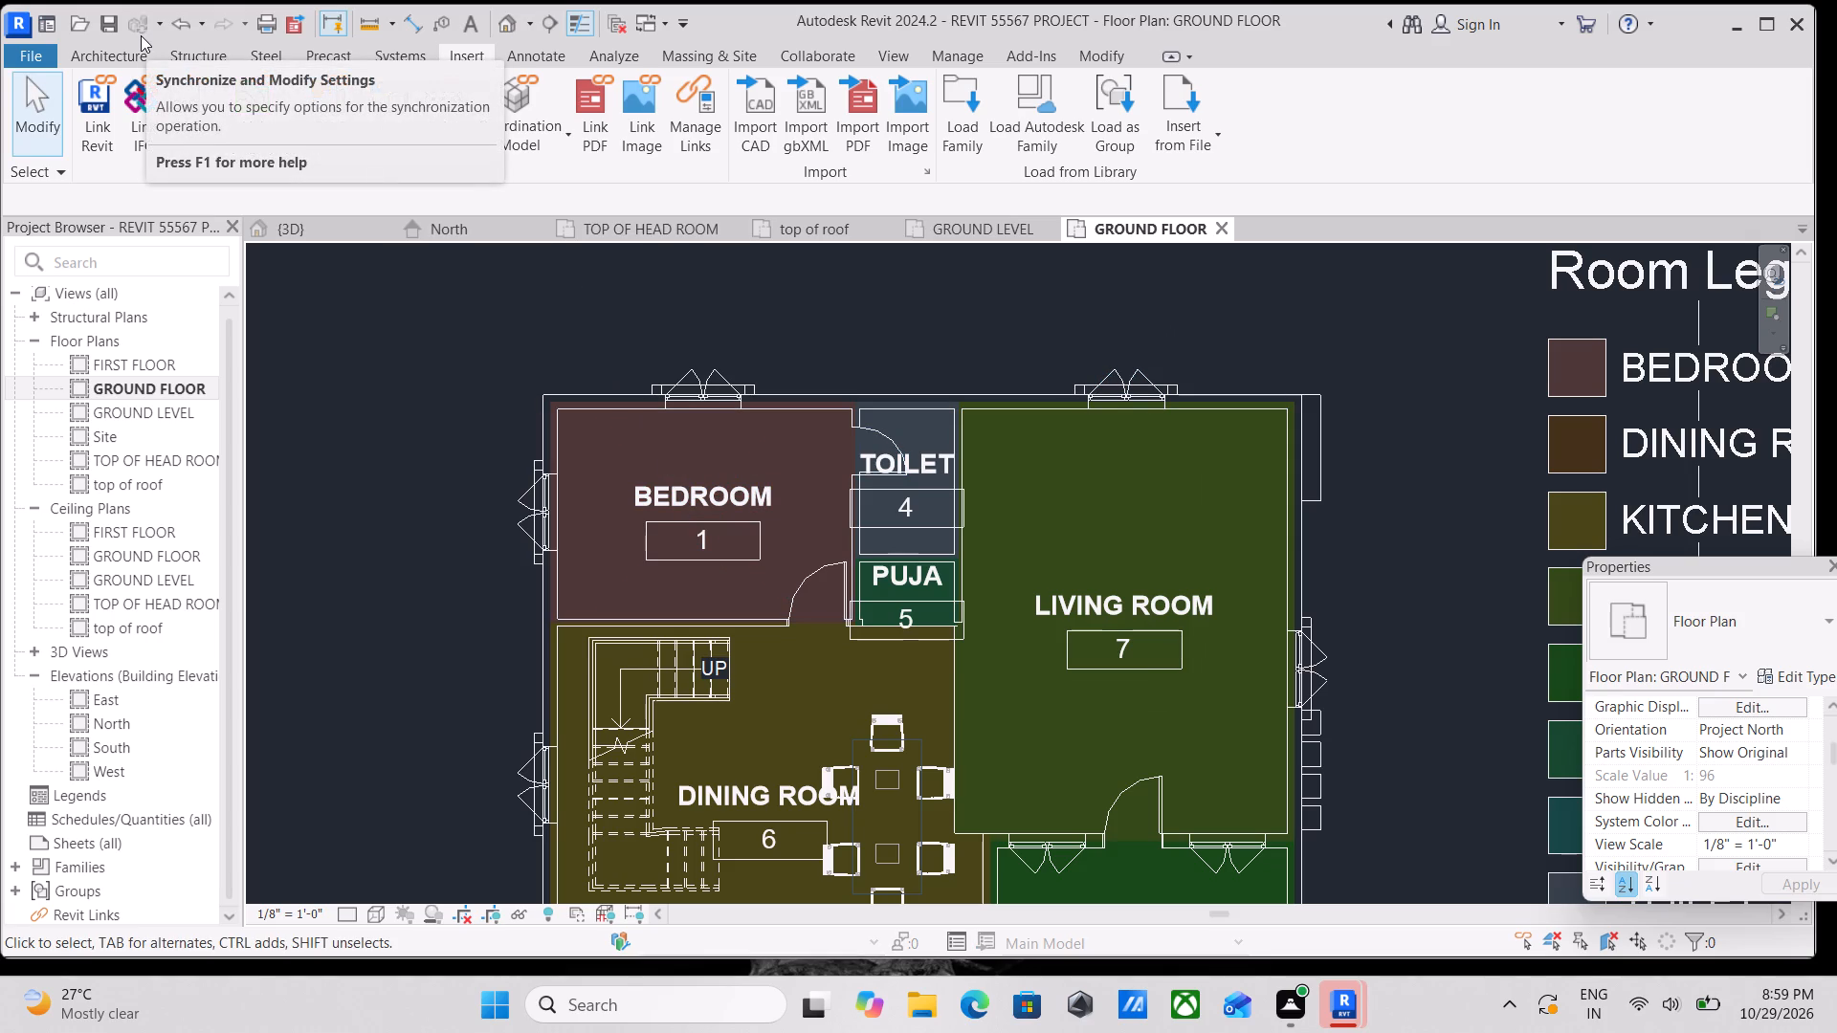
Place one Bed_8136 component in the bedroom, headboard toward the upper window wall, about 9'-6" from the toilet wall and 5'-0" from the window wall.
left_click(91, 56)
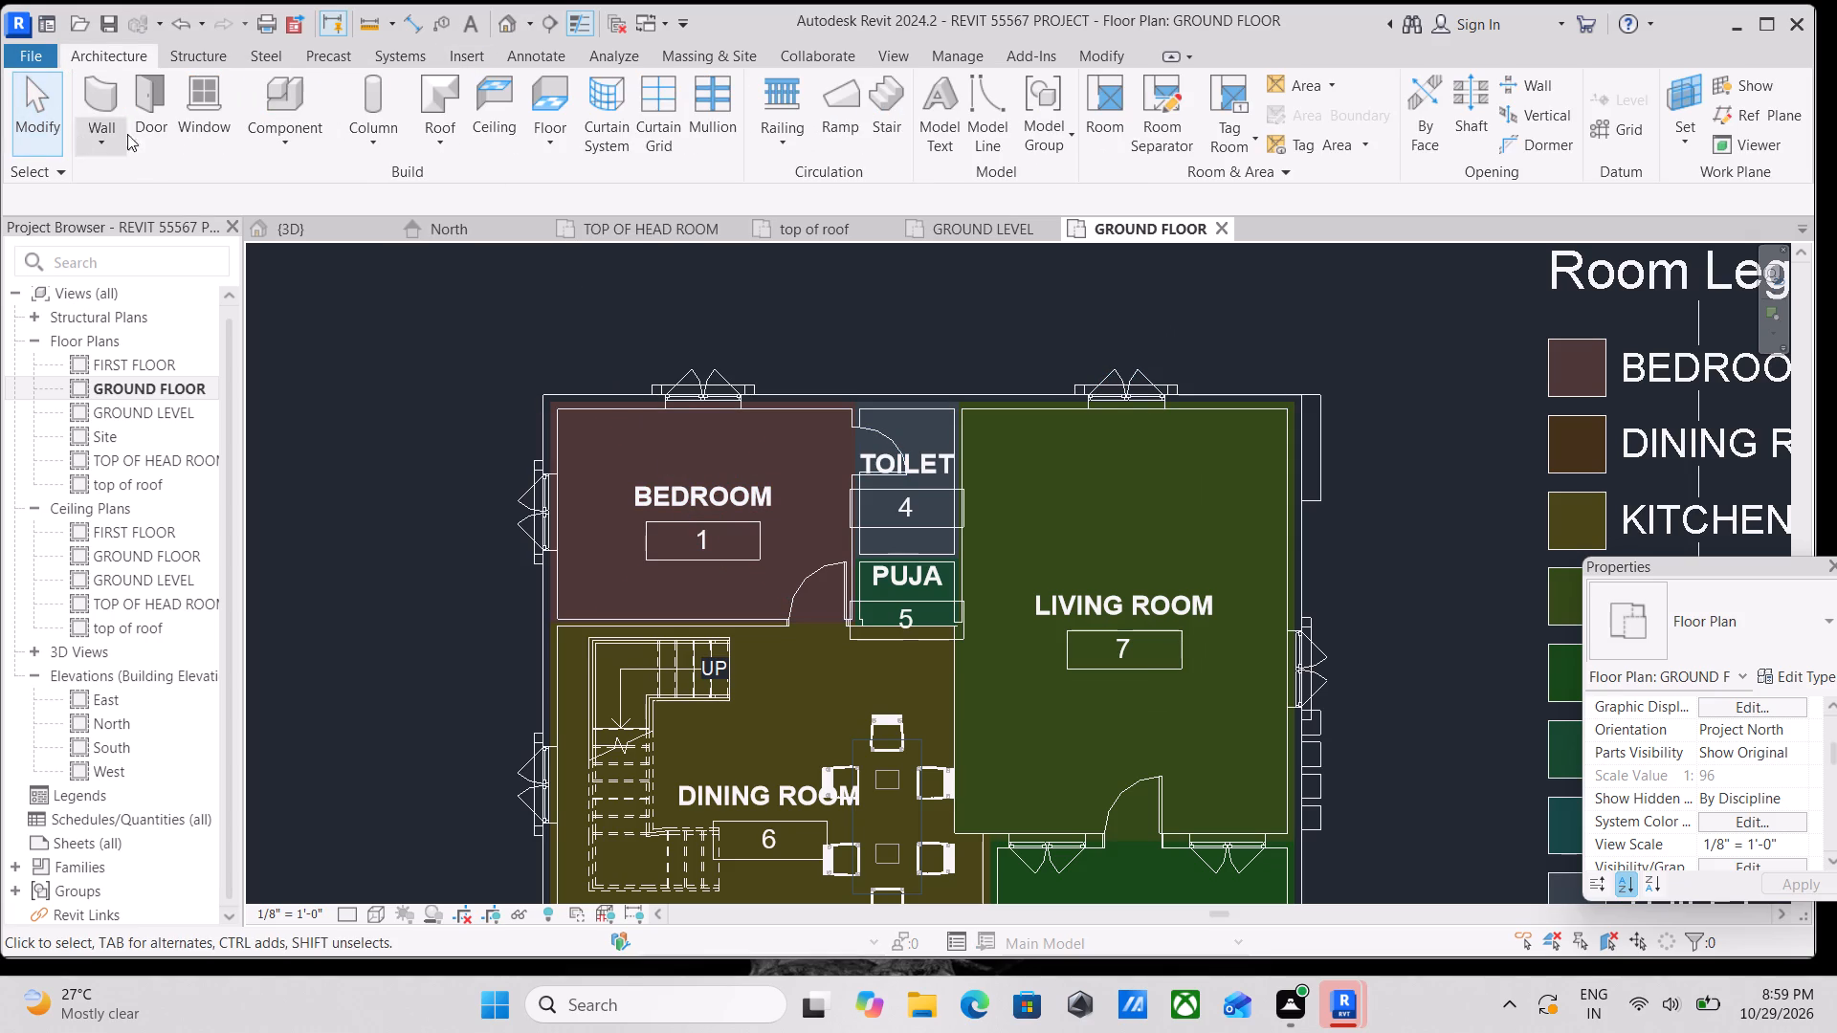
left_click(261, 133)
left_click(277, 181)
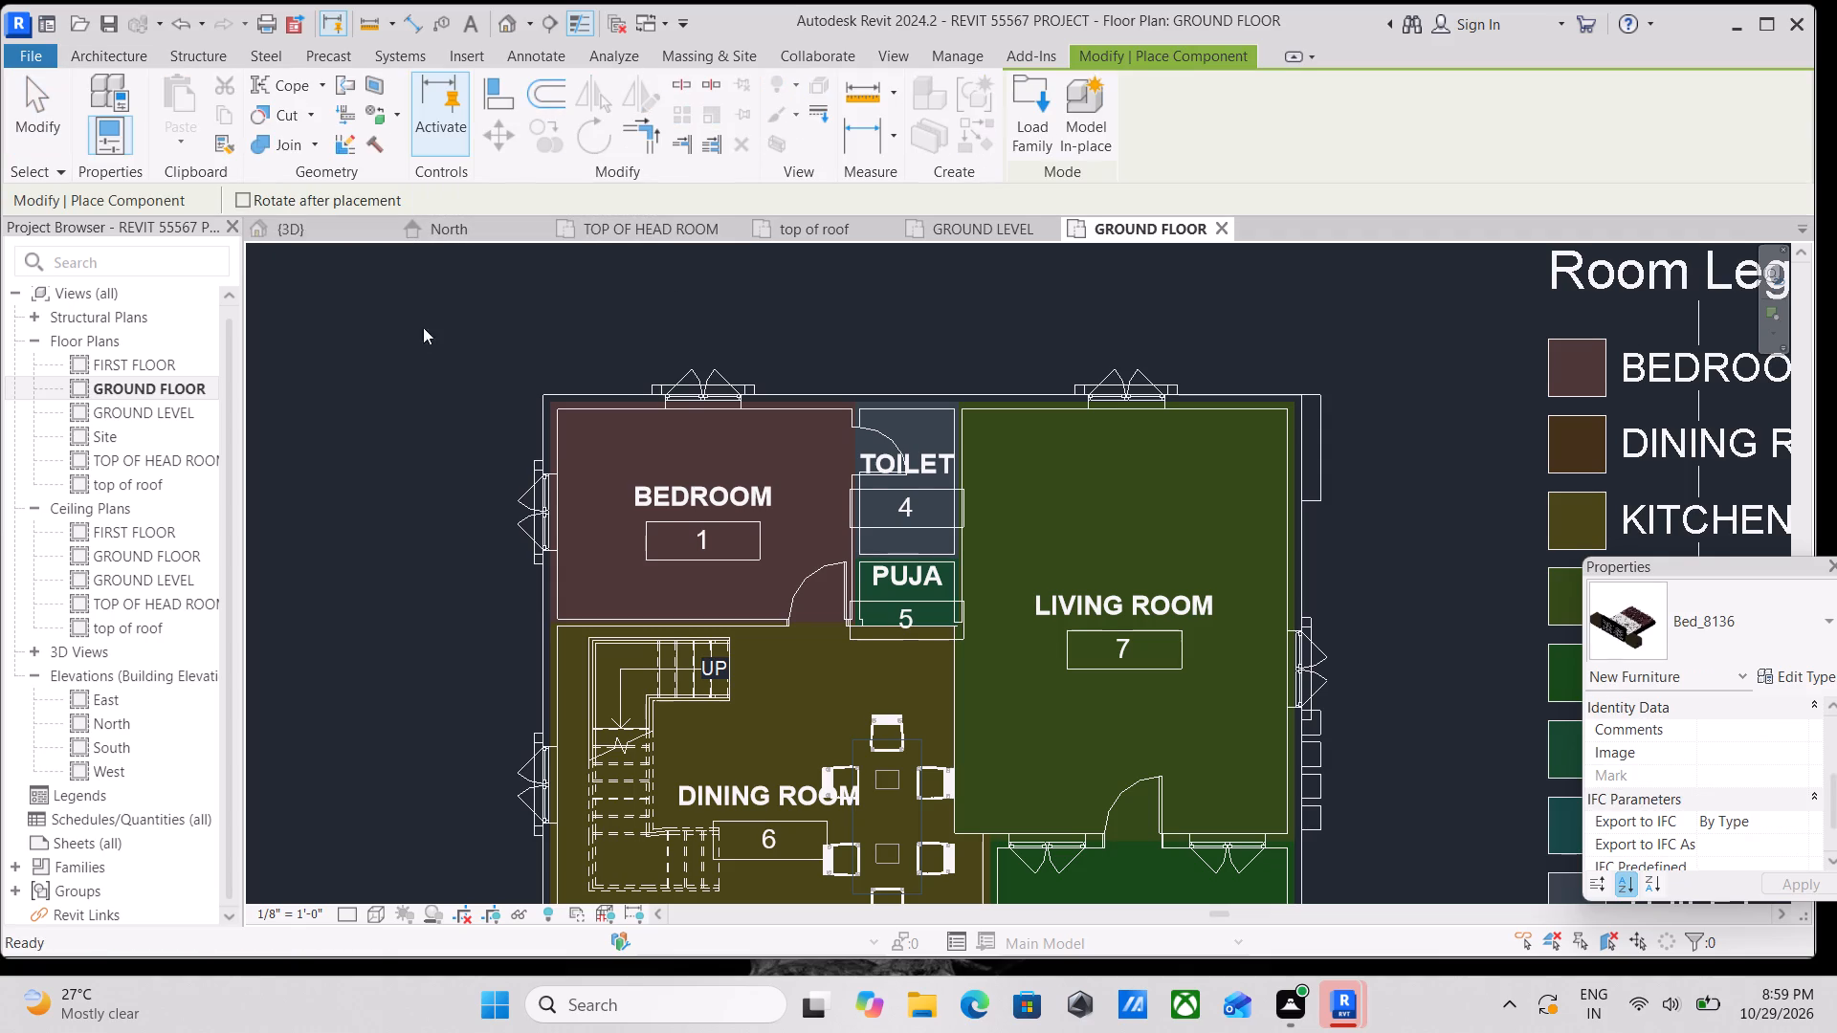
scroll(822, 559, "up", 2)
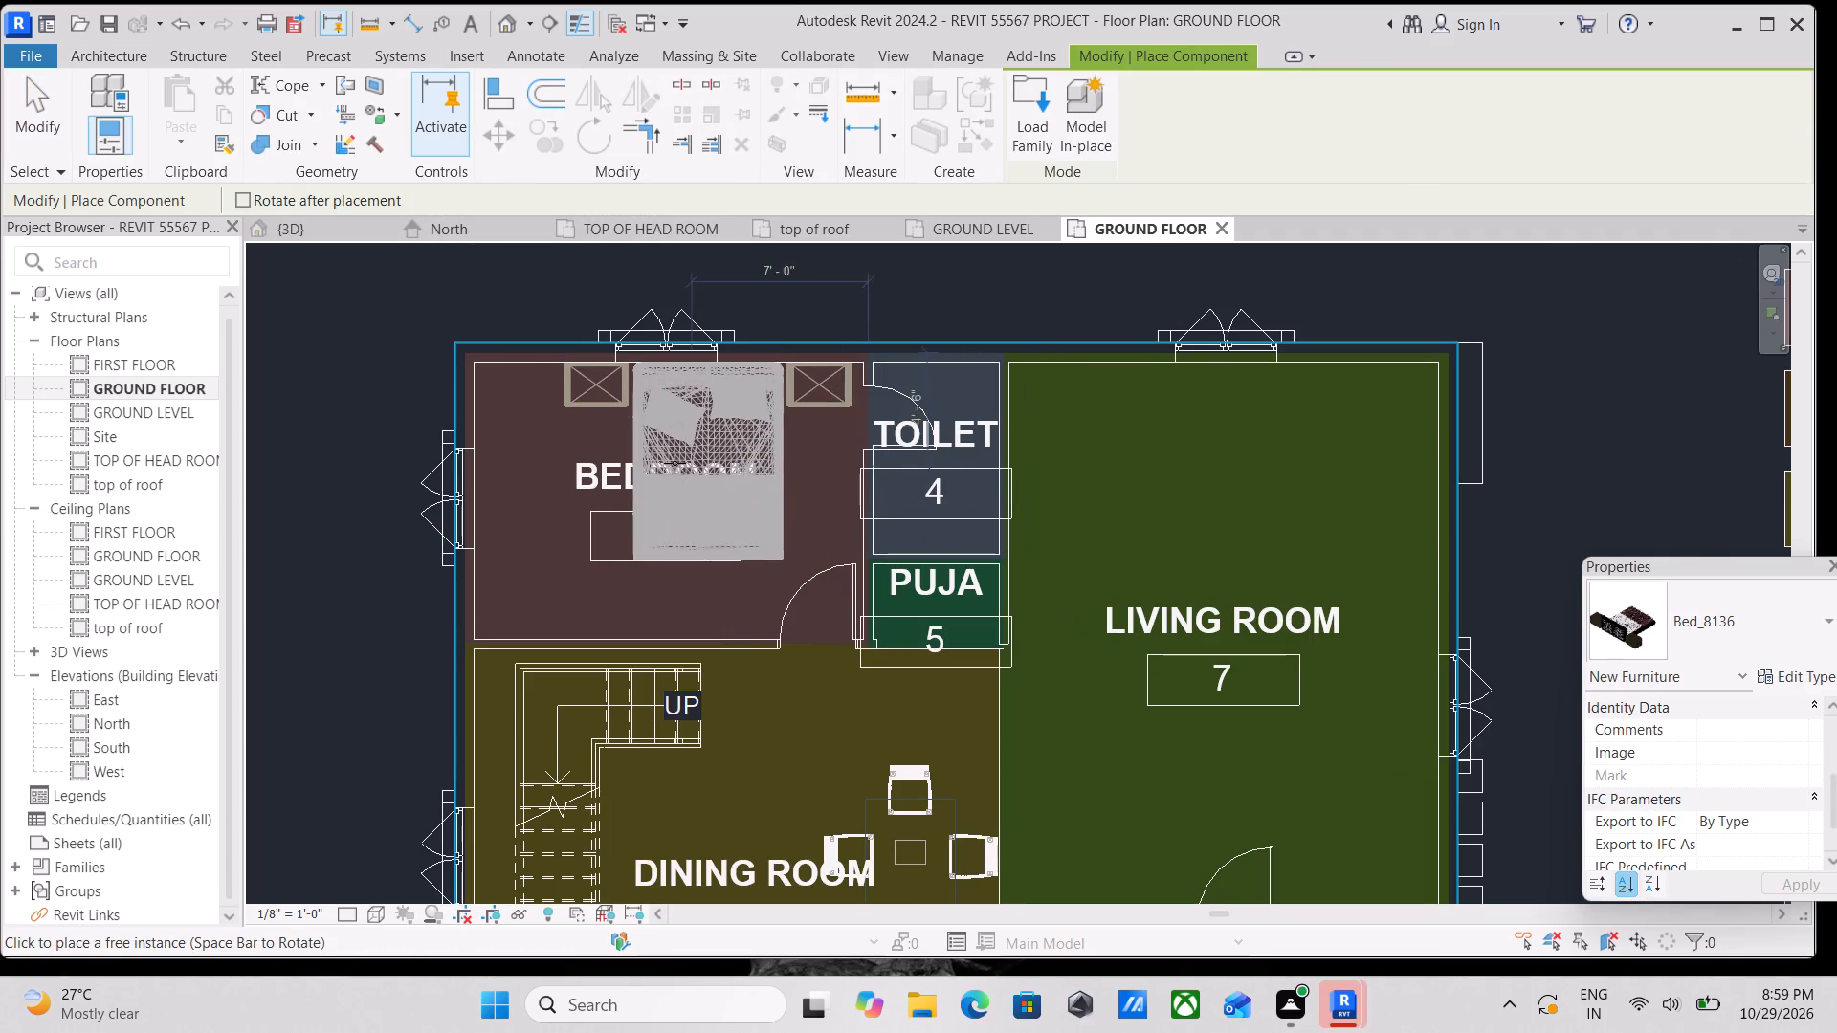
scroll(632, 489, "up", 3)
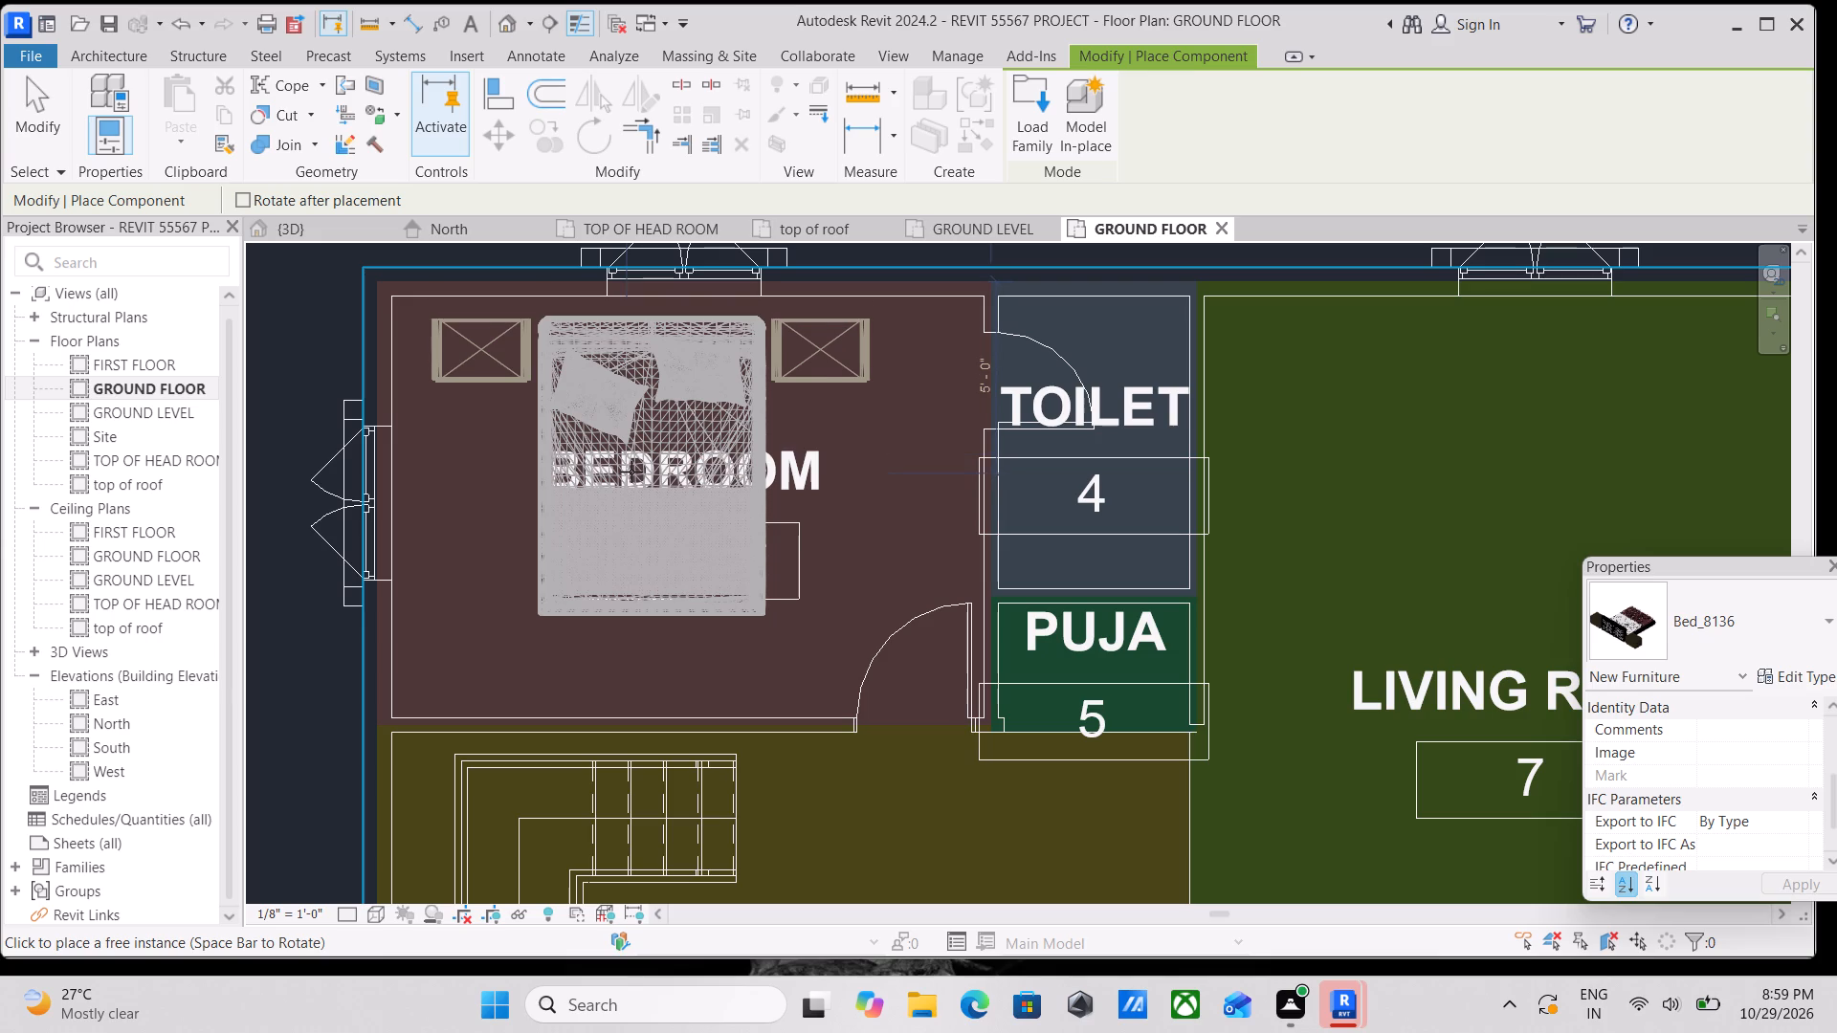
left_click(631, 472)
key("Escape")
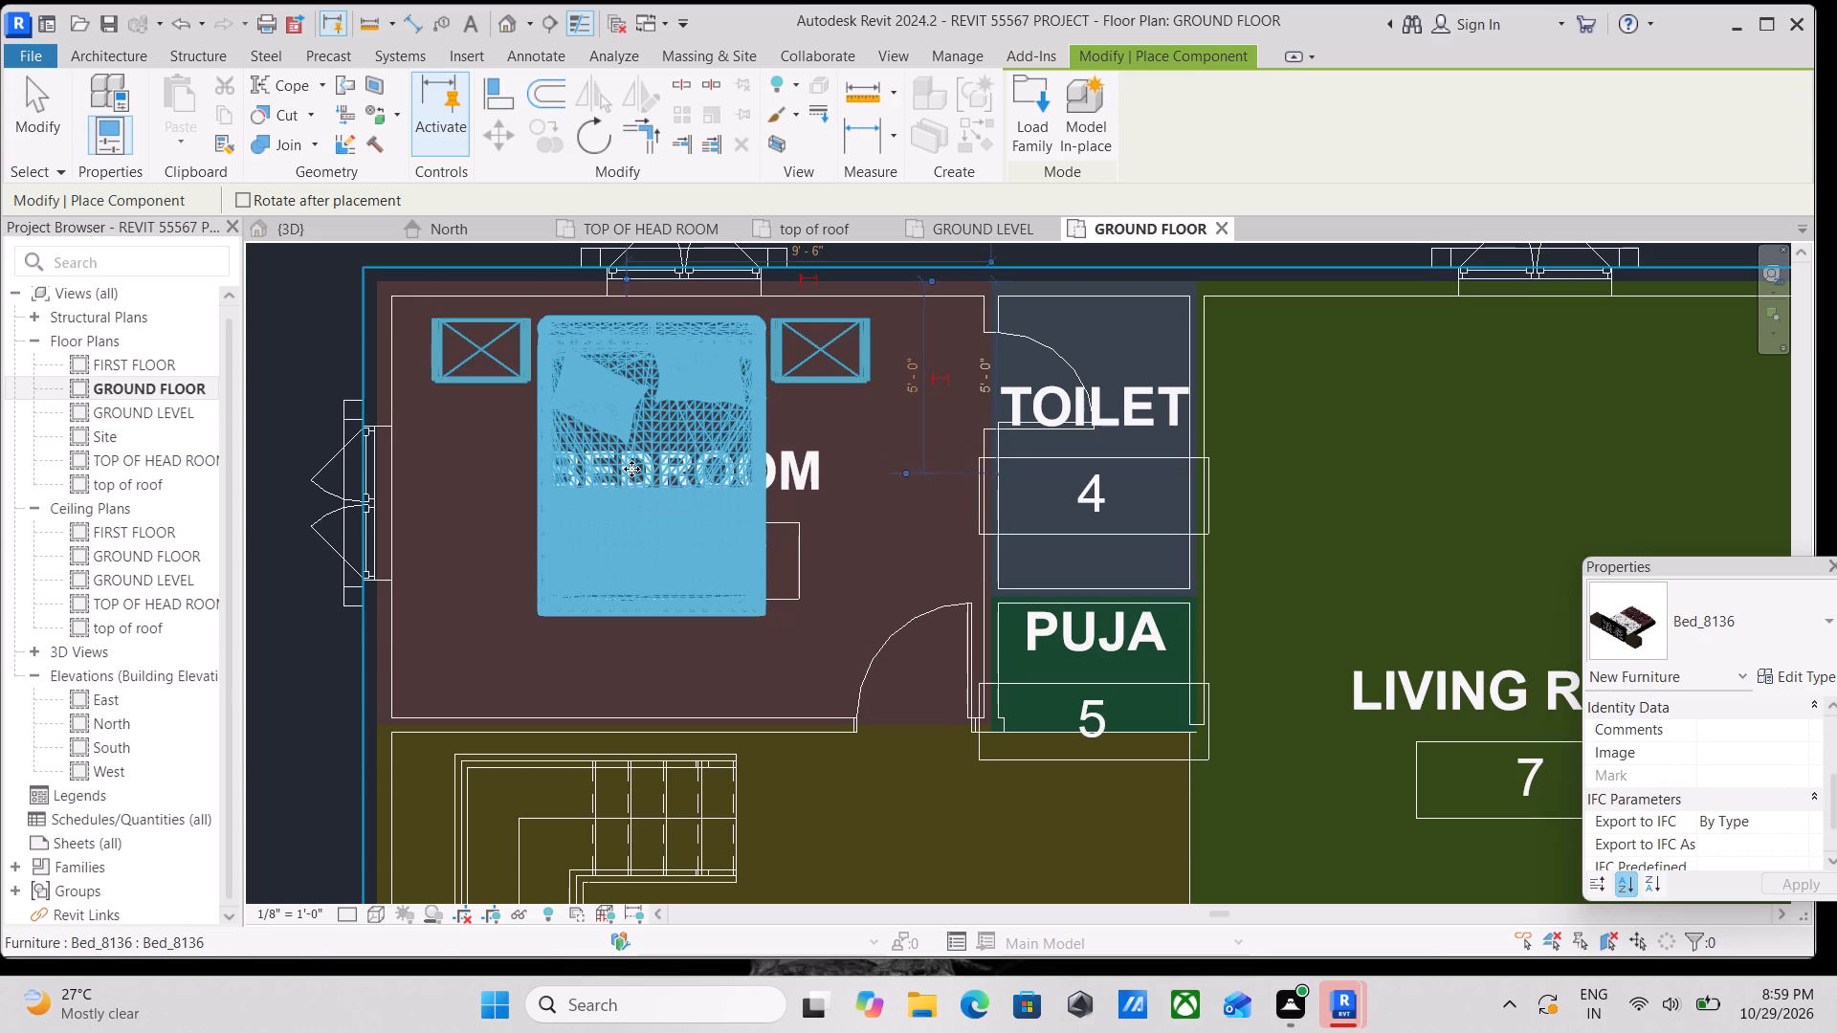
key("Escape")
Switch to the {3D} view of the house and set its visual style to Shaded.
scroll(702, 444, "down", 4)
scroll(770, 540, "down", 2)
middle_click_drag(770, 540, 852, 505, "shift")
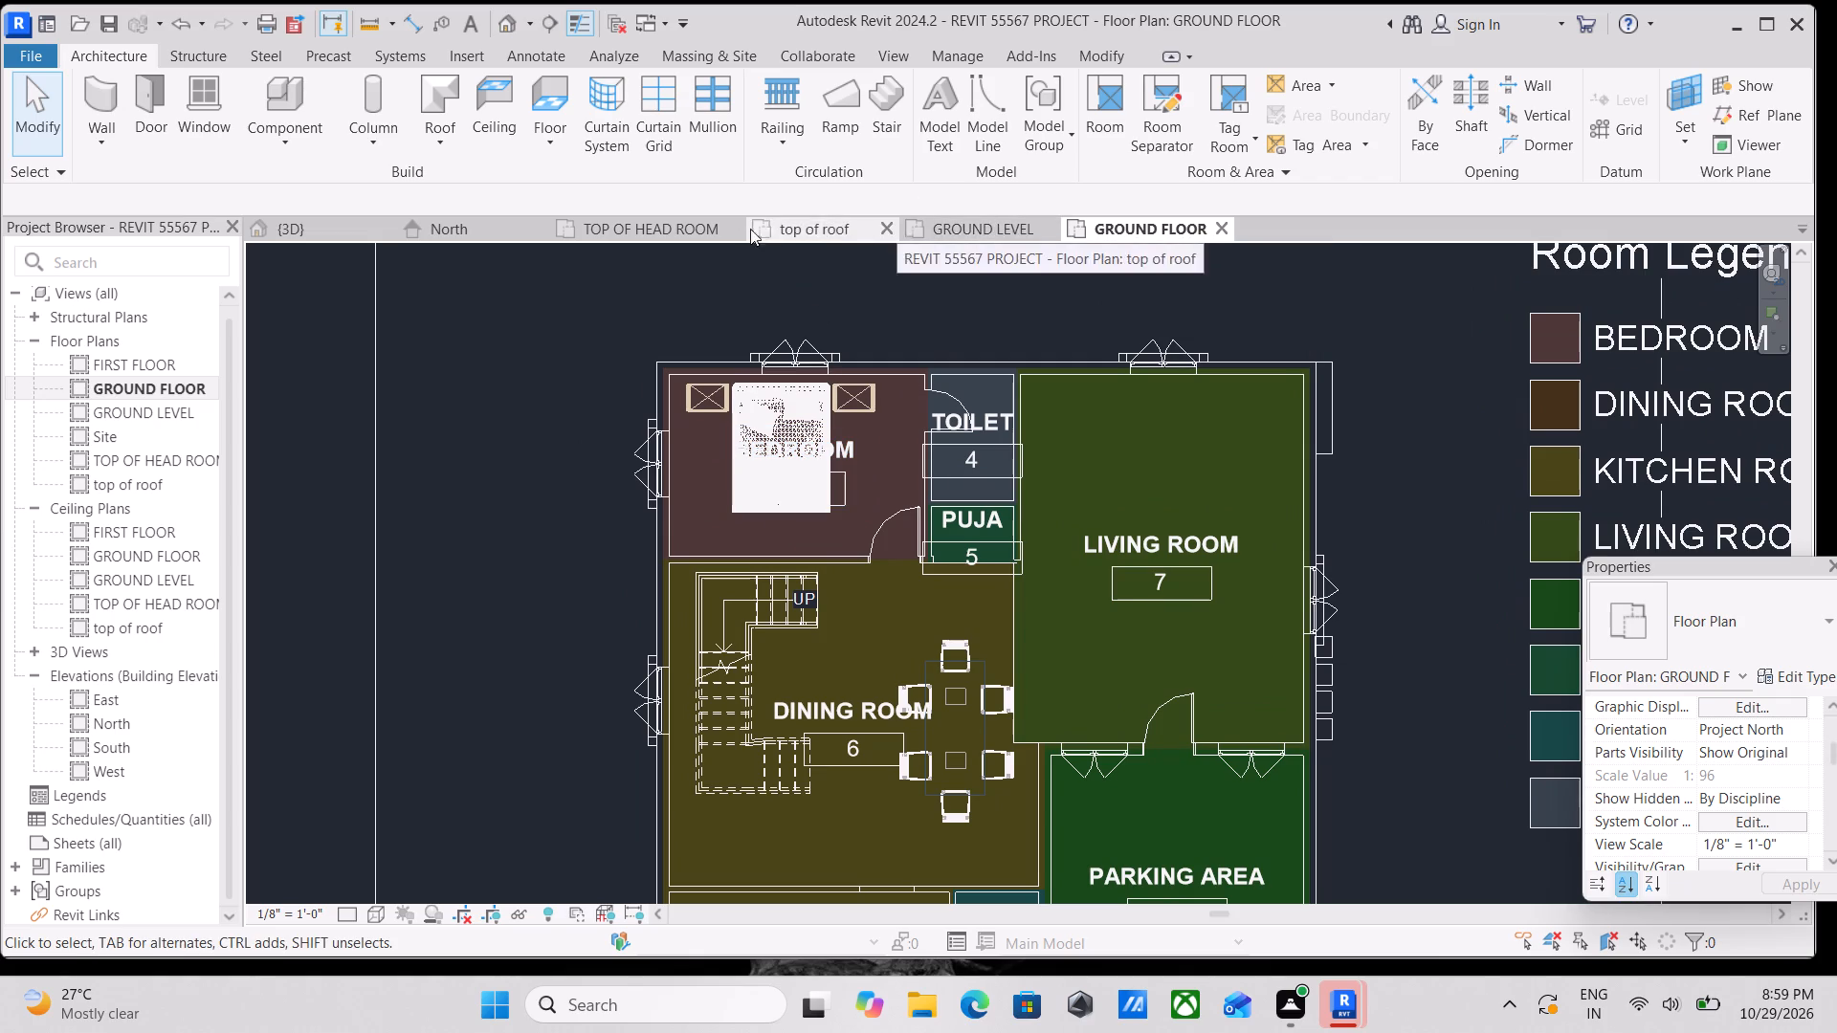
left_click(273, 225)
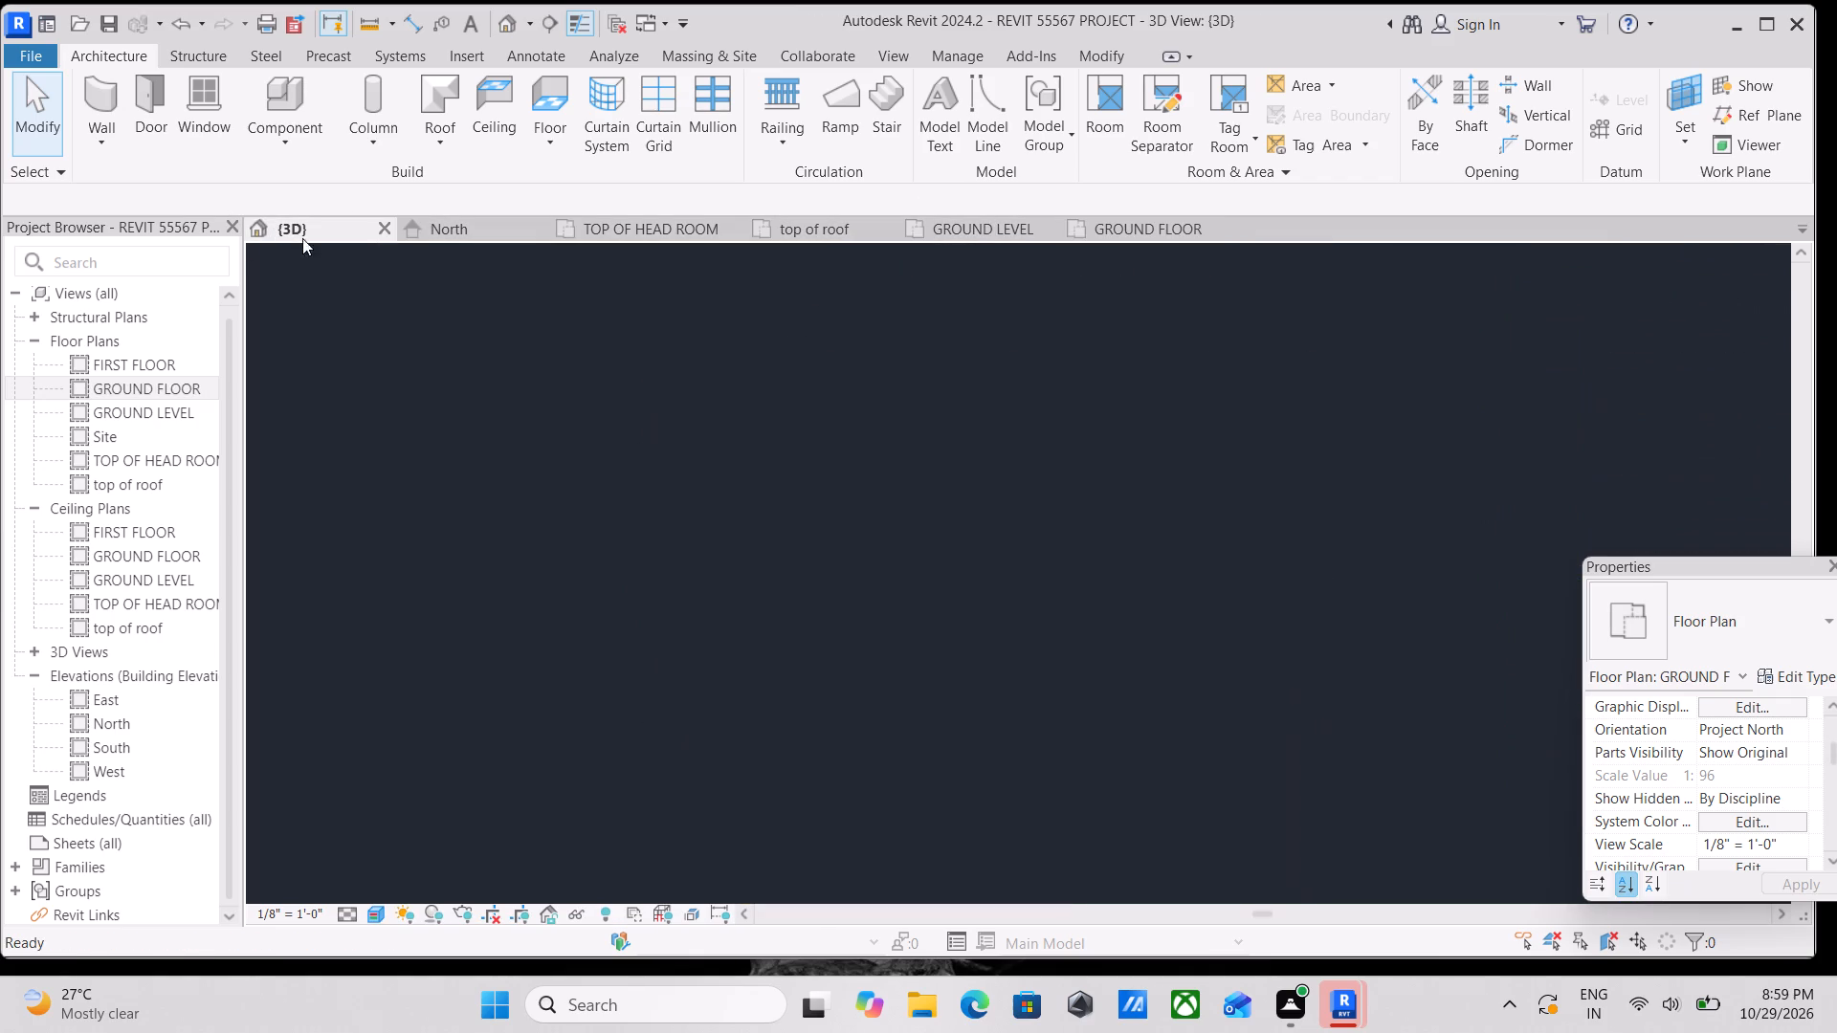
scroll(833, 530, "down", 2)
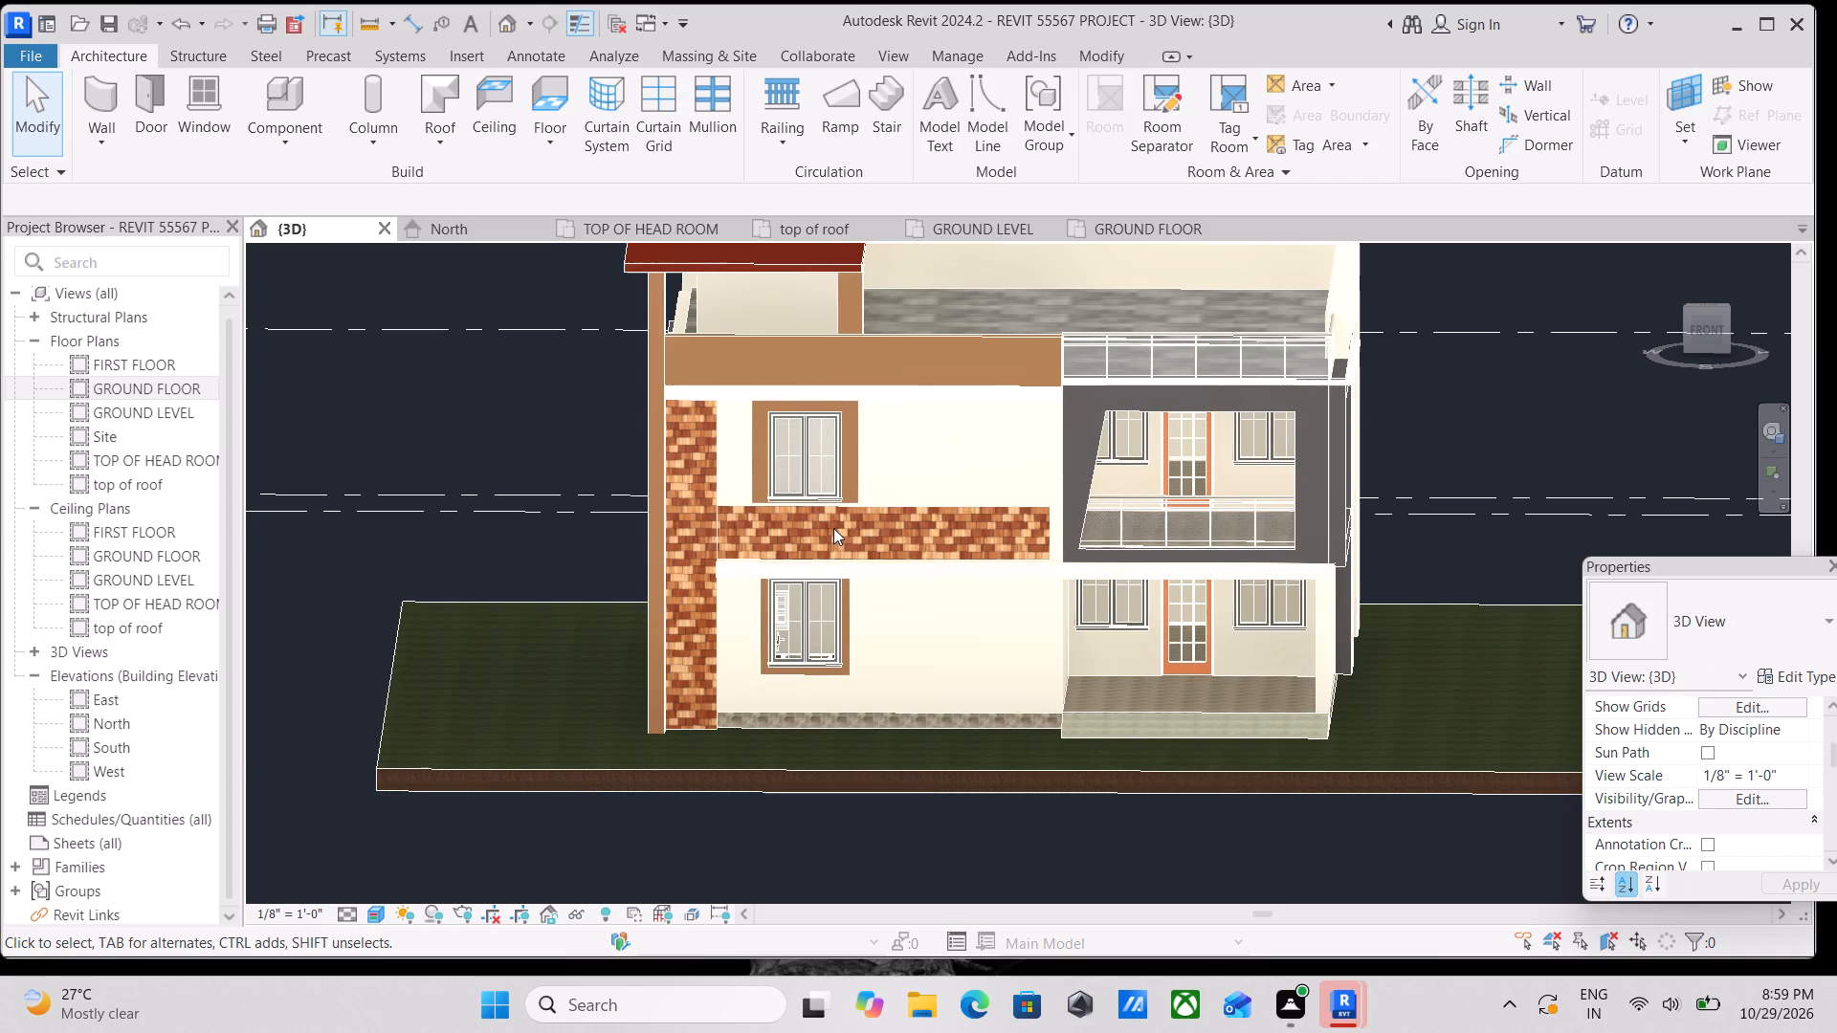
scroll(1064, 588, "down", 1)
middle_click_drag(945, 629, 1013, 647, "shift")
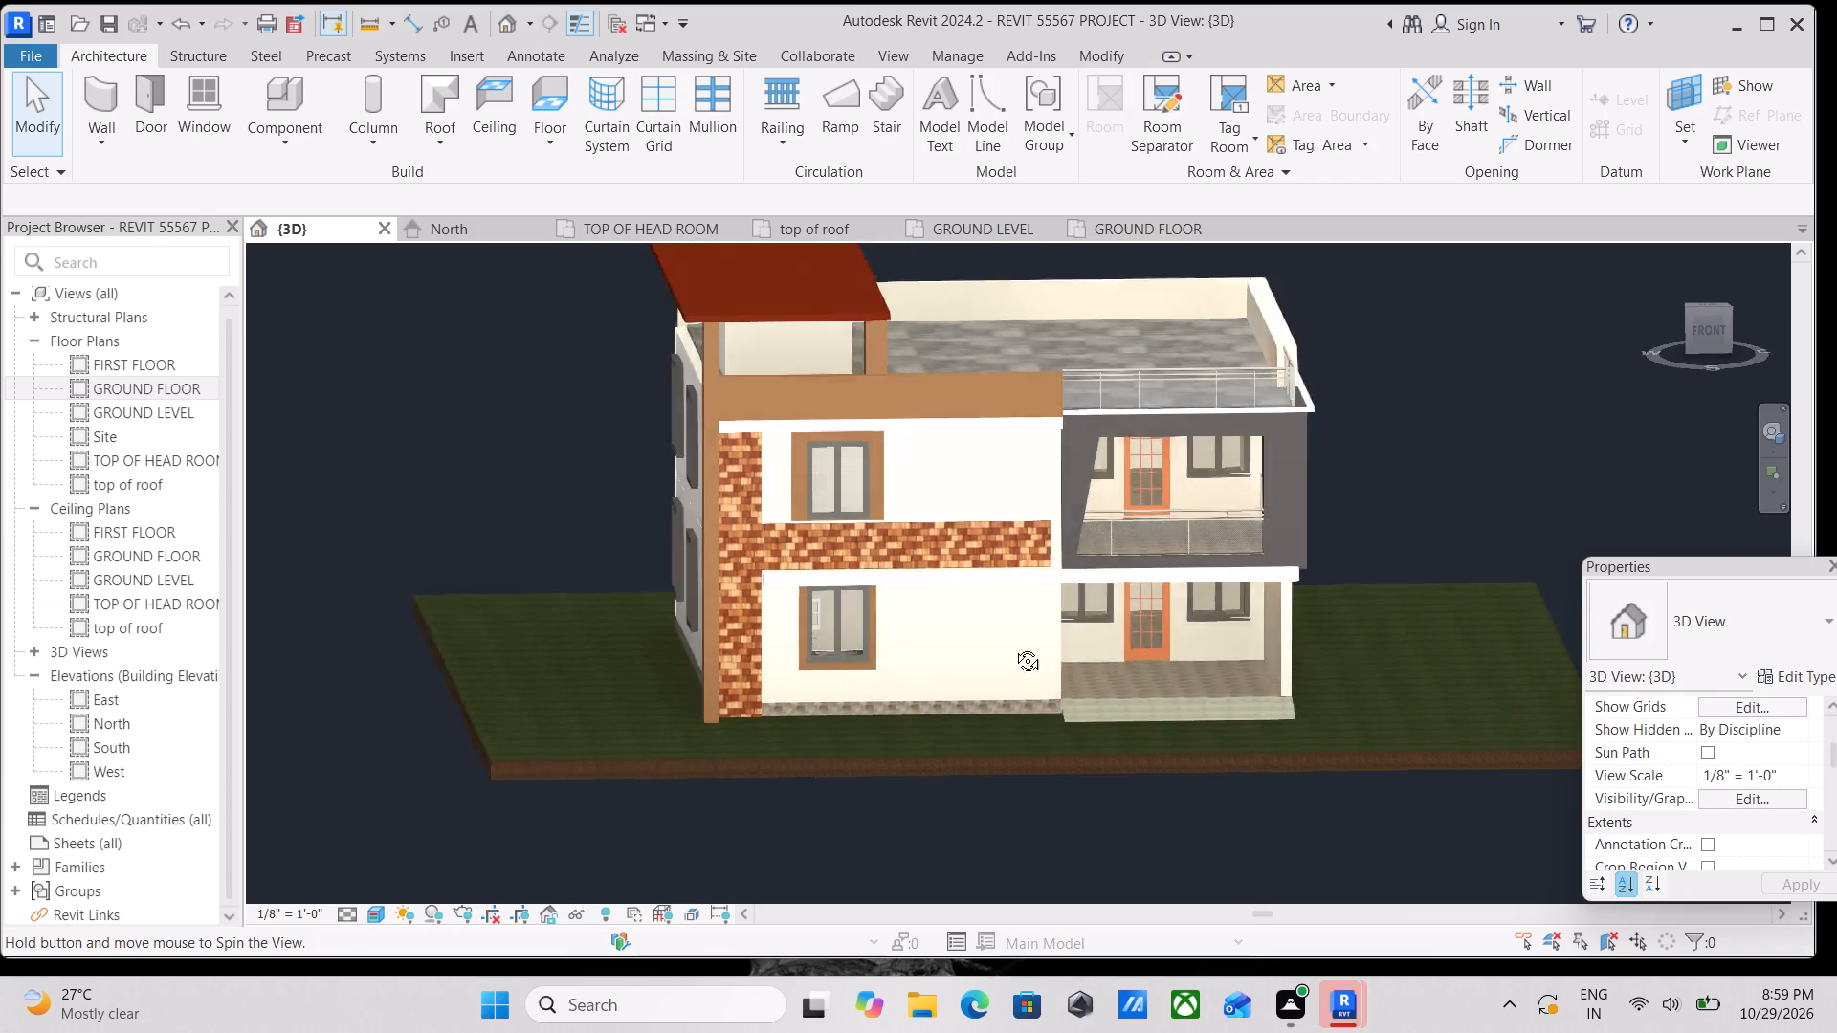
middle_click_drag(1013, 647, 826, 700, "shift")
middle_click_drag(930, 625, 831, 670)
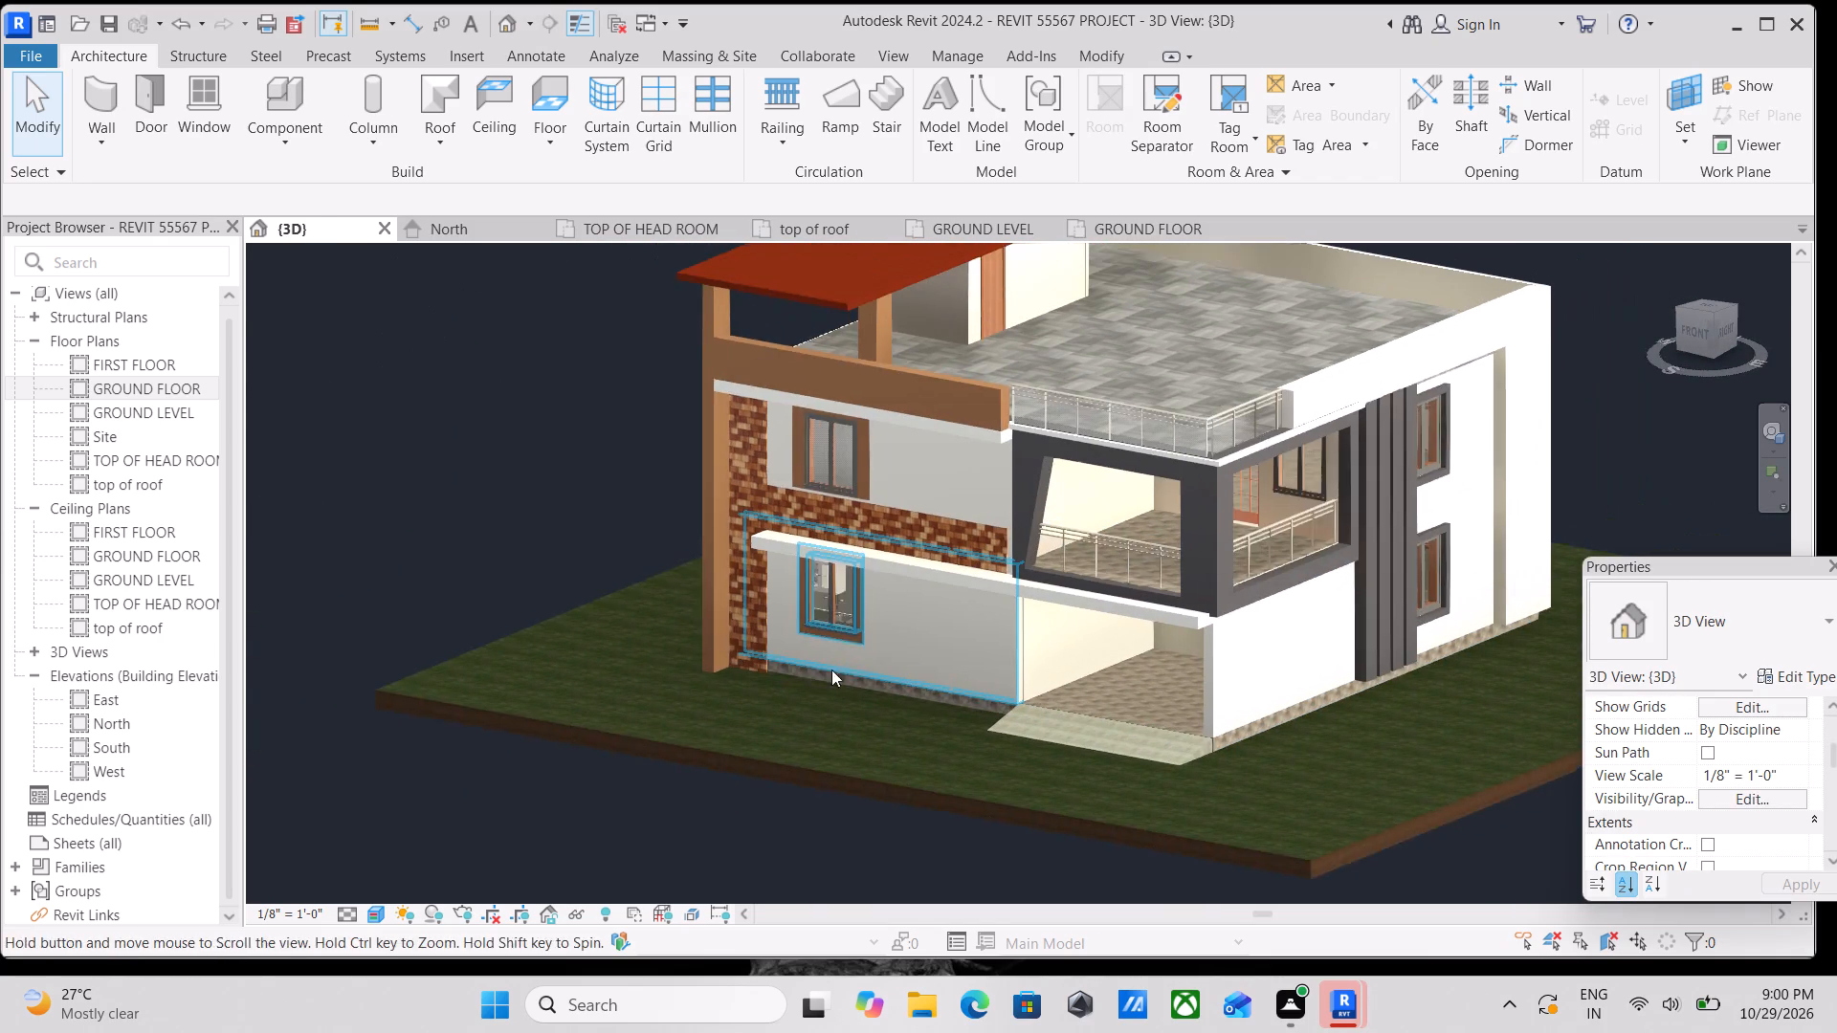
left_click(379, 916)
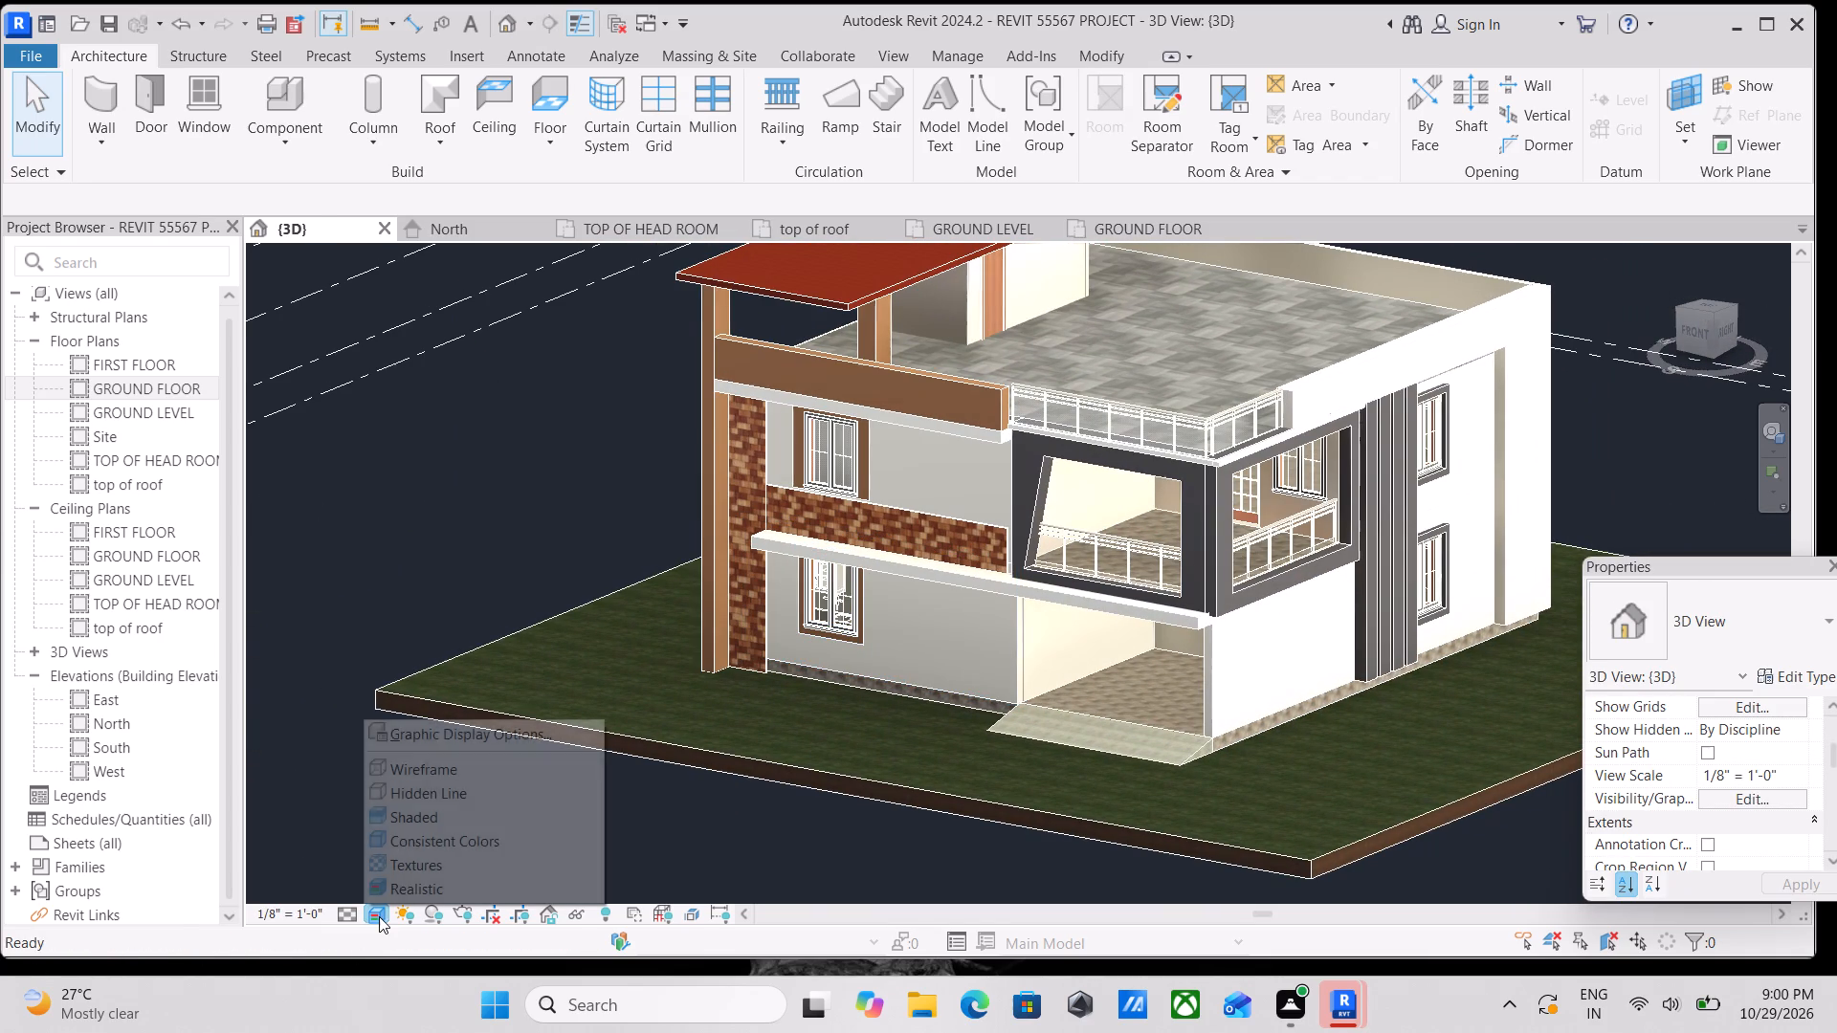
left_click(396, 811)
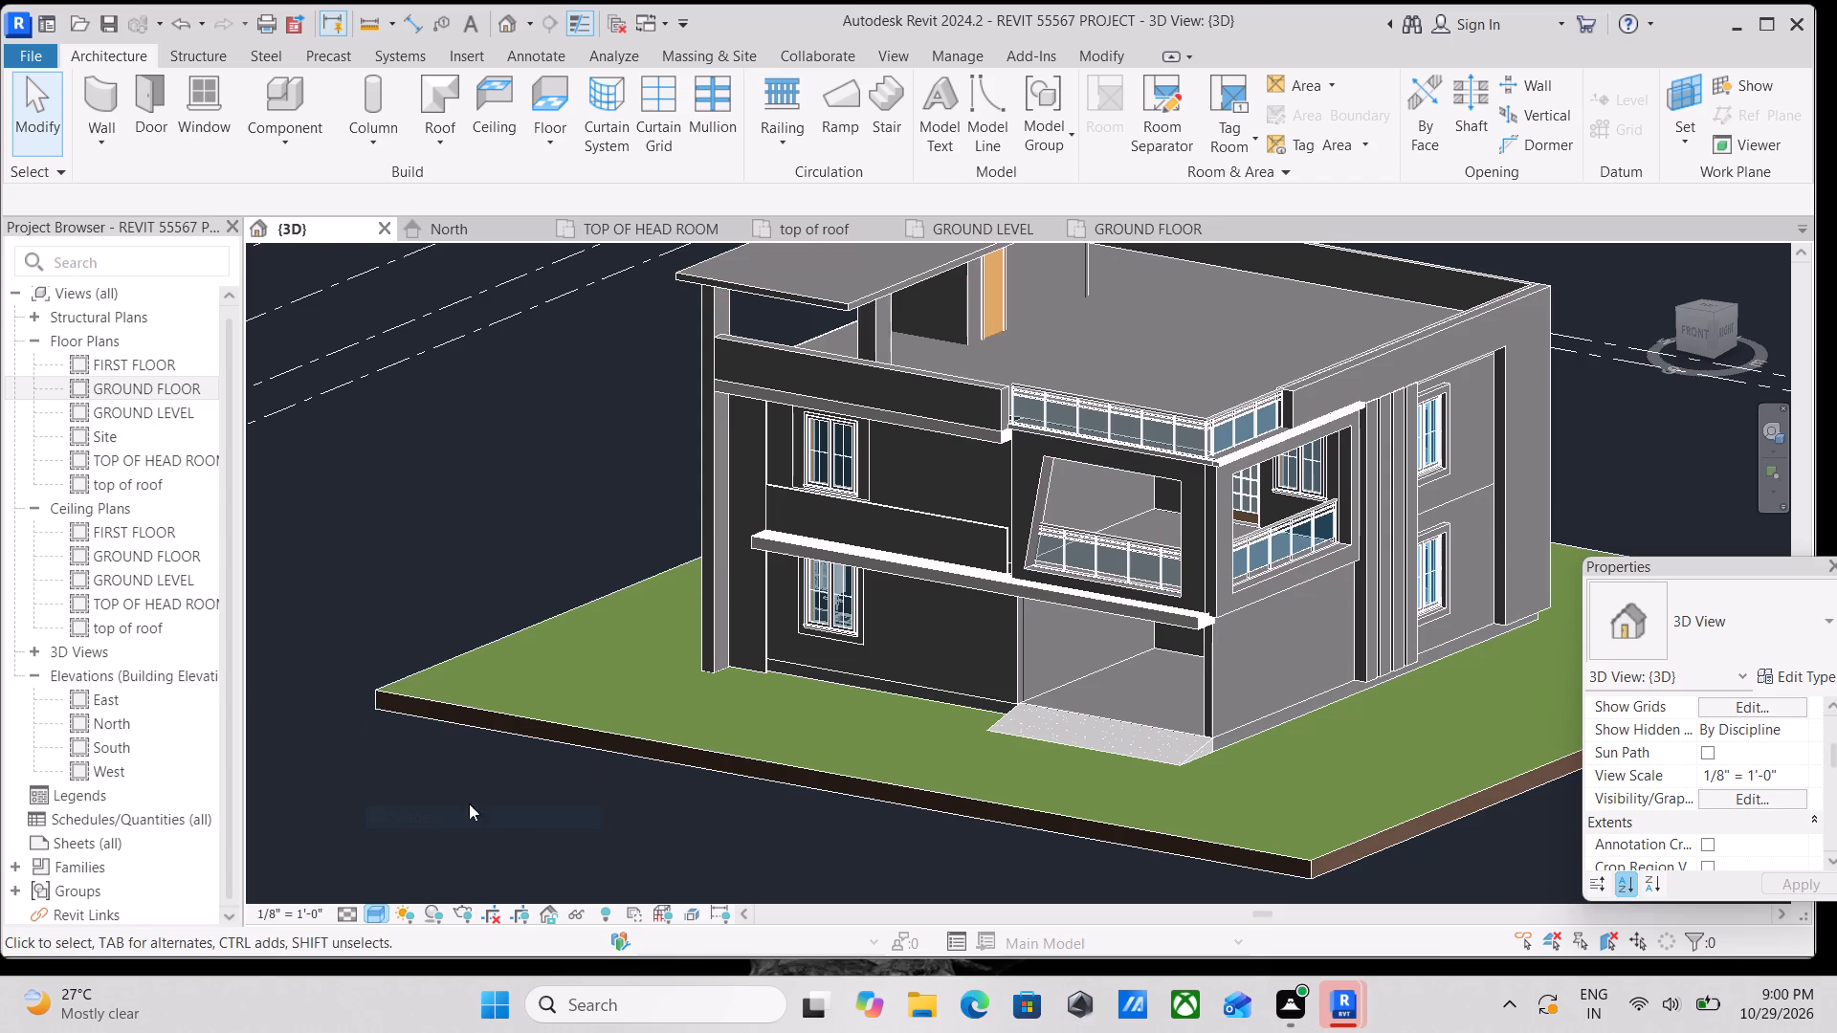
Enable the section box in the {3D} view's extents properties.
middle_click_drag(769, 745, 565, 811)
middle_click_drag(658, 780, 594, 822)
scroll(594, 822, "up", 1)
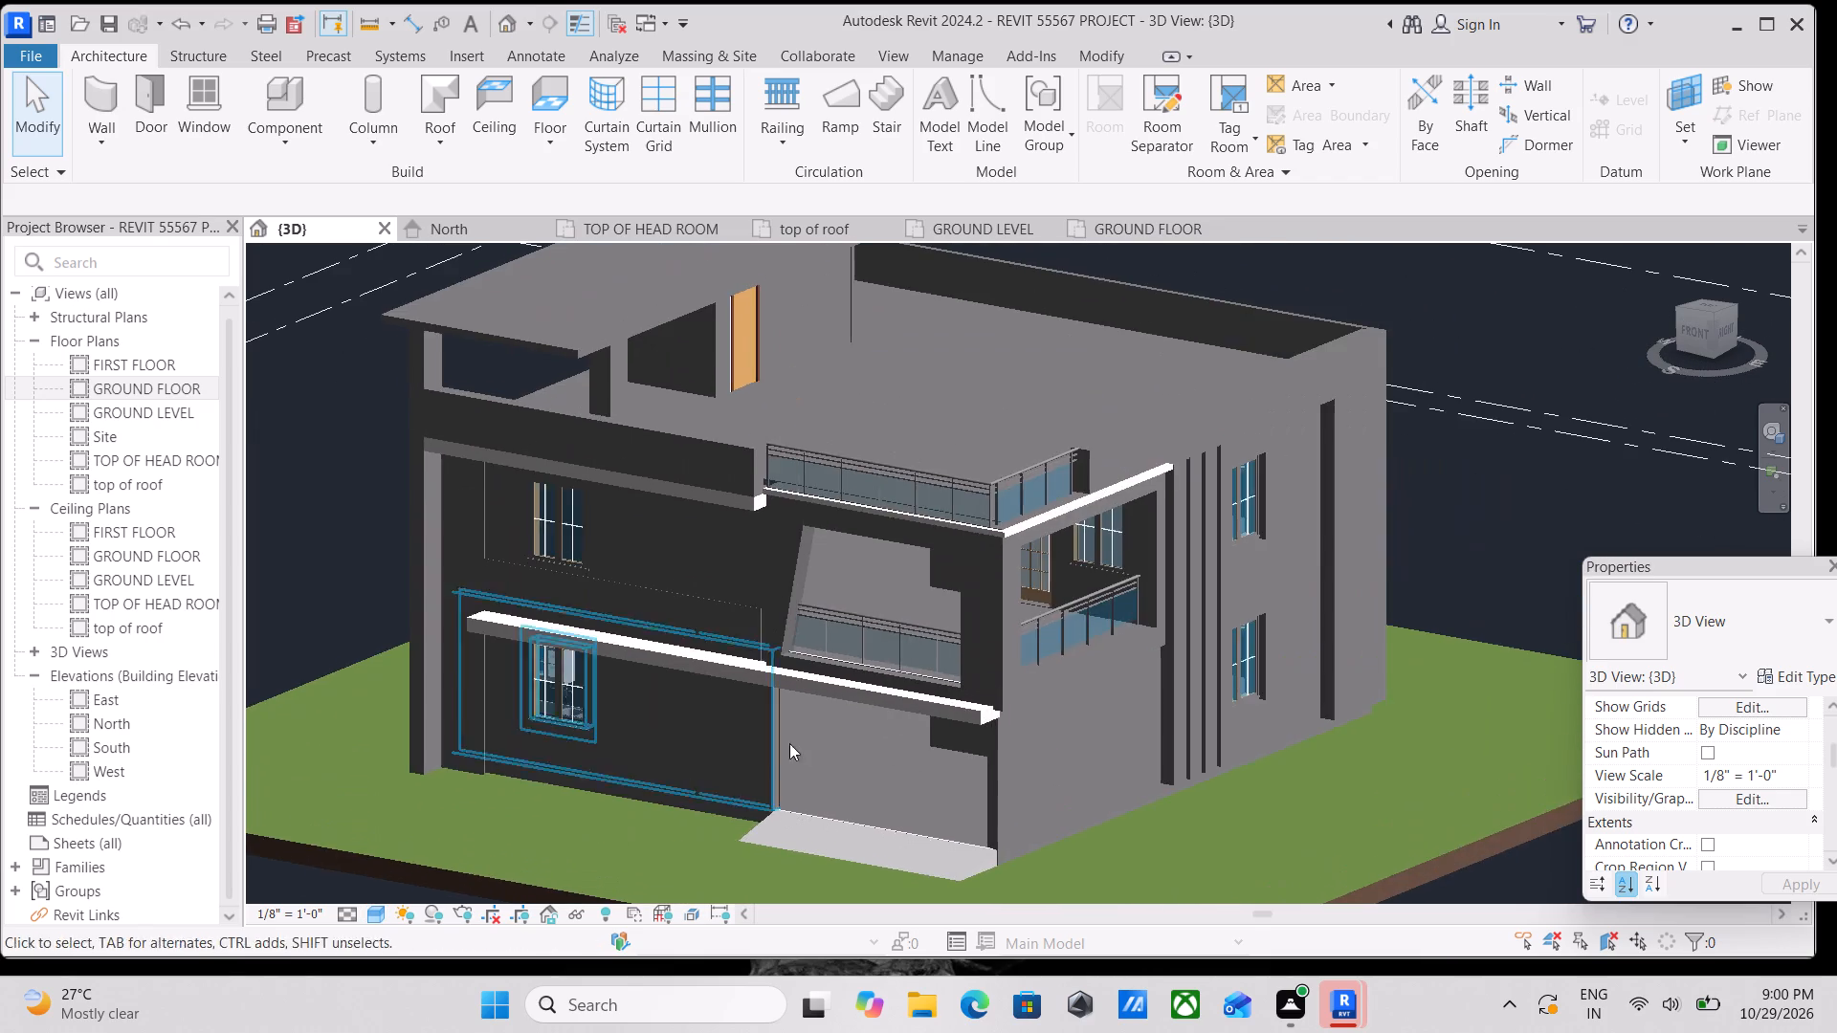
scroll(1037, 670, "down", 1)
middle_click_drag(1037, 670, 1006, 696)
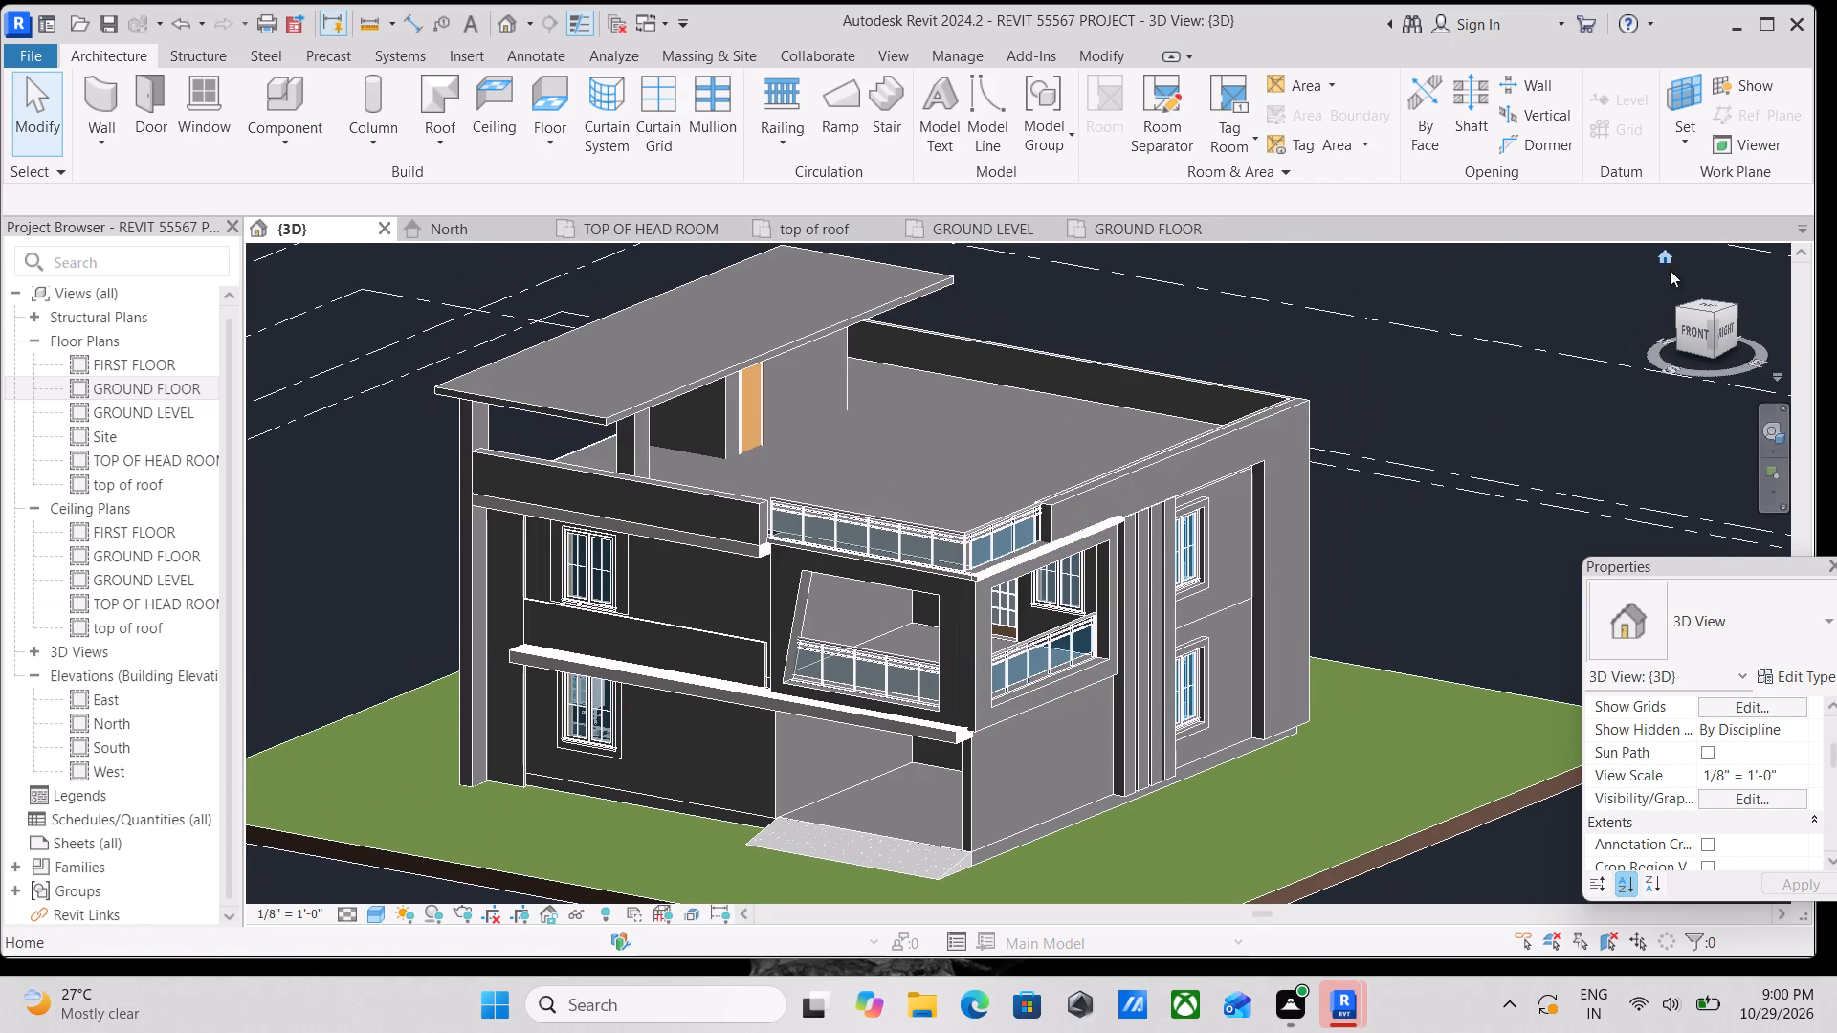
scroll(1685, 618, "down", 1)
scroll(1729, 807, "down", 4)
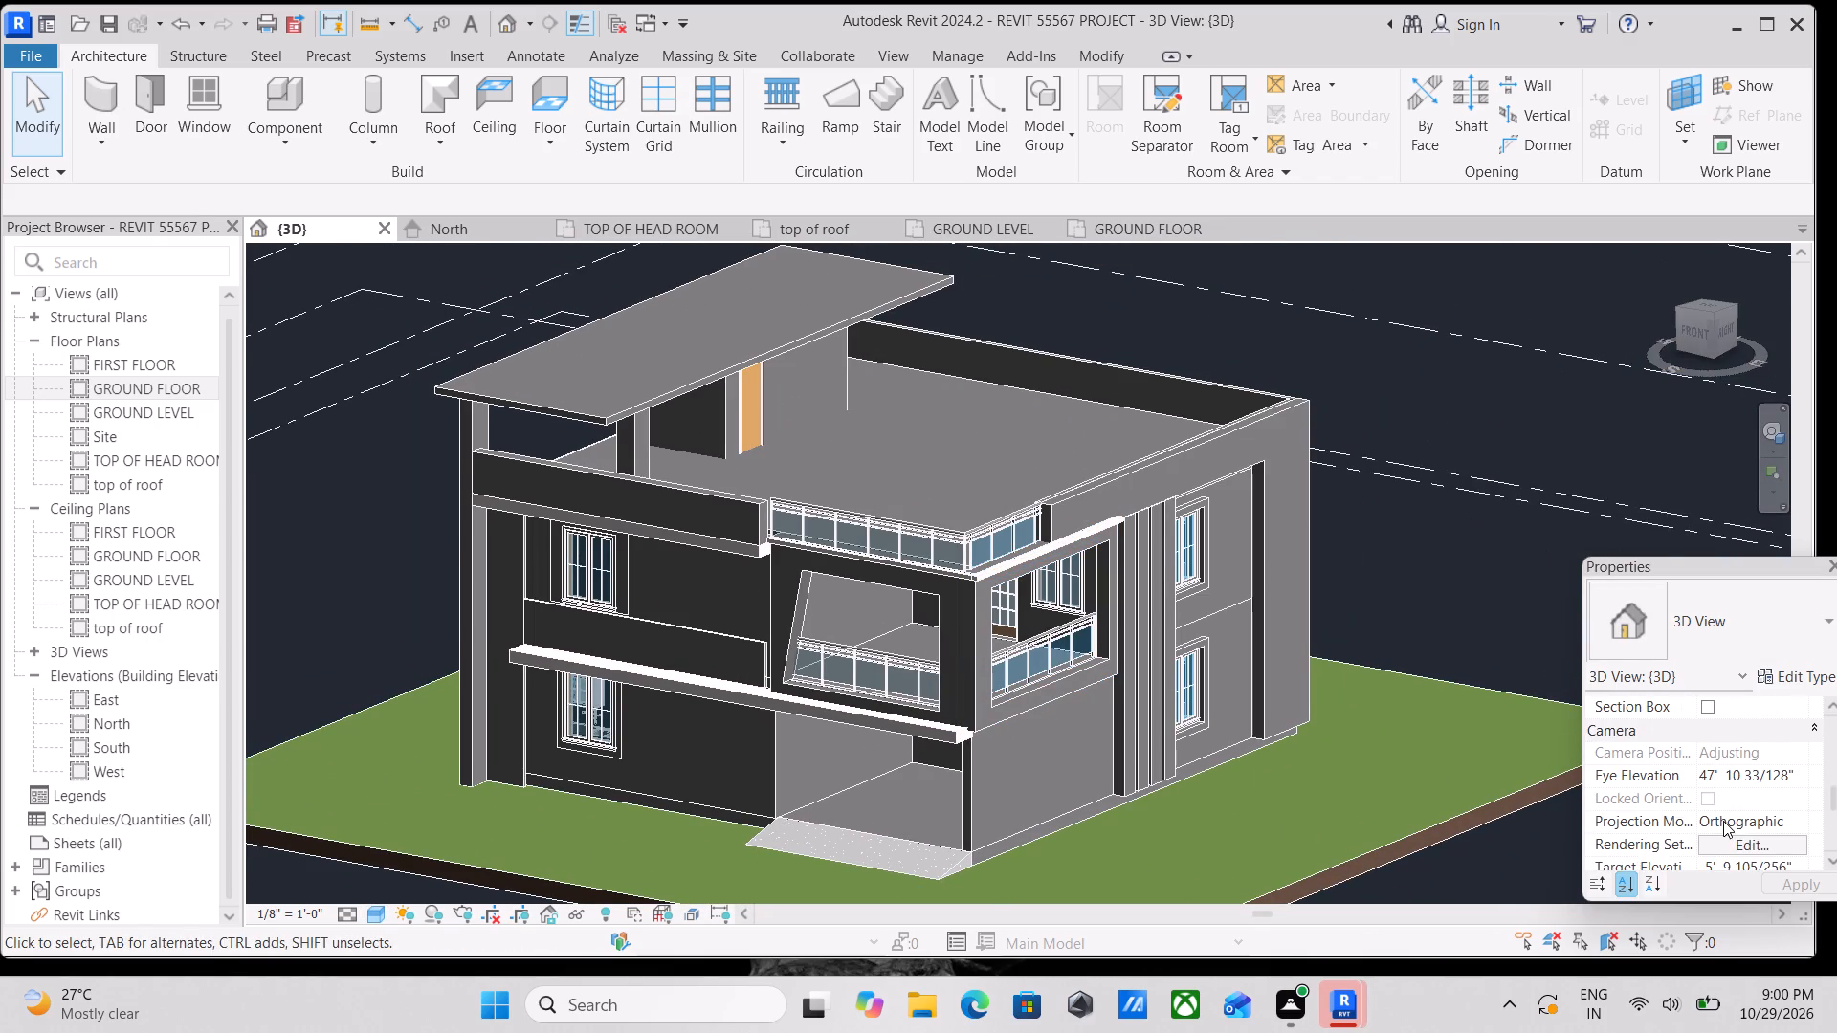
scroll(1747, 858, "down", 6)
scroll(1748, 858, "up", 1)
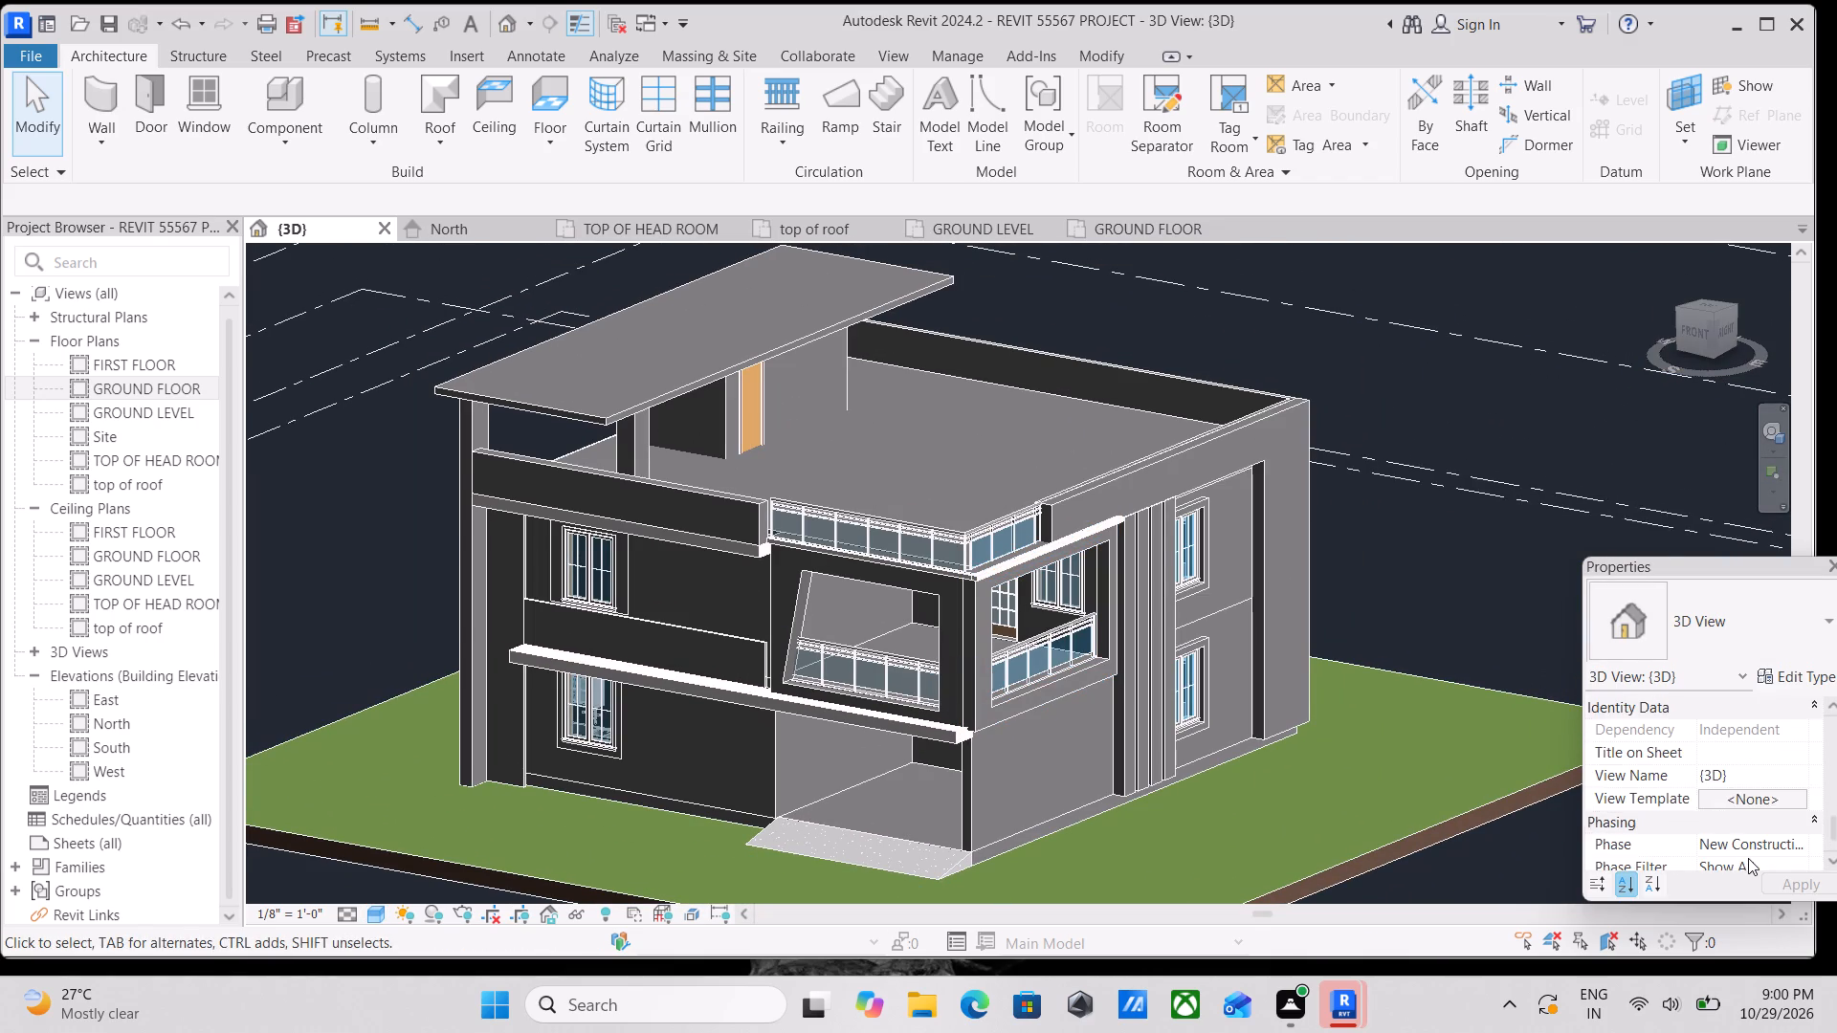
scroll(1748, 858, "up", 2)
scroll(1748, 858, "down", 4)
scroll(1760, 824, "up", 3)
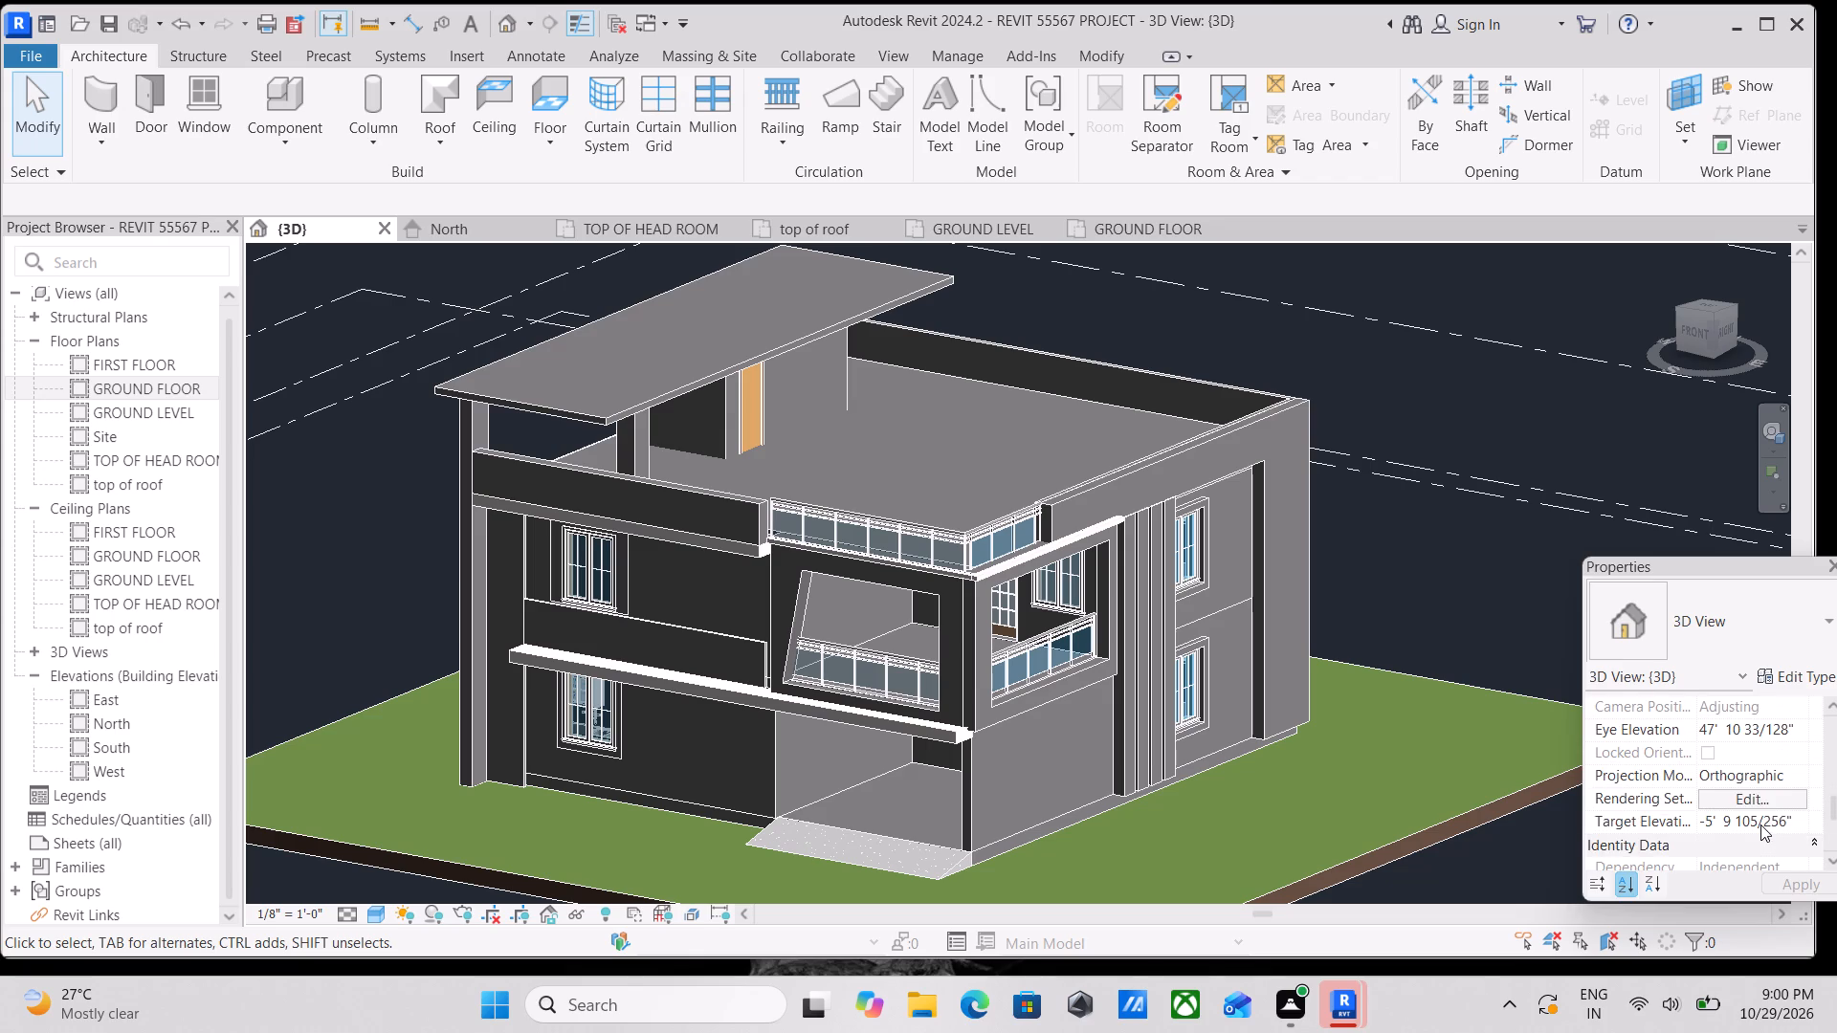
scroll(1760, 824, "up", 1)
scroll(1760, 824, "down", 4)
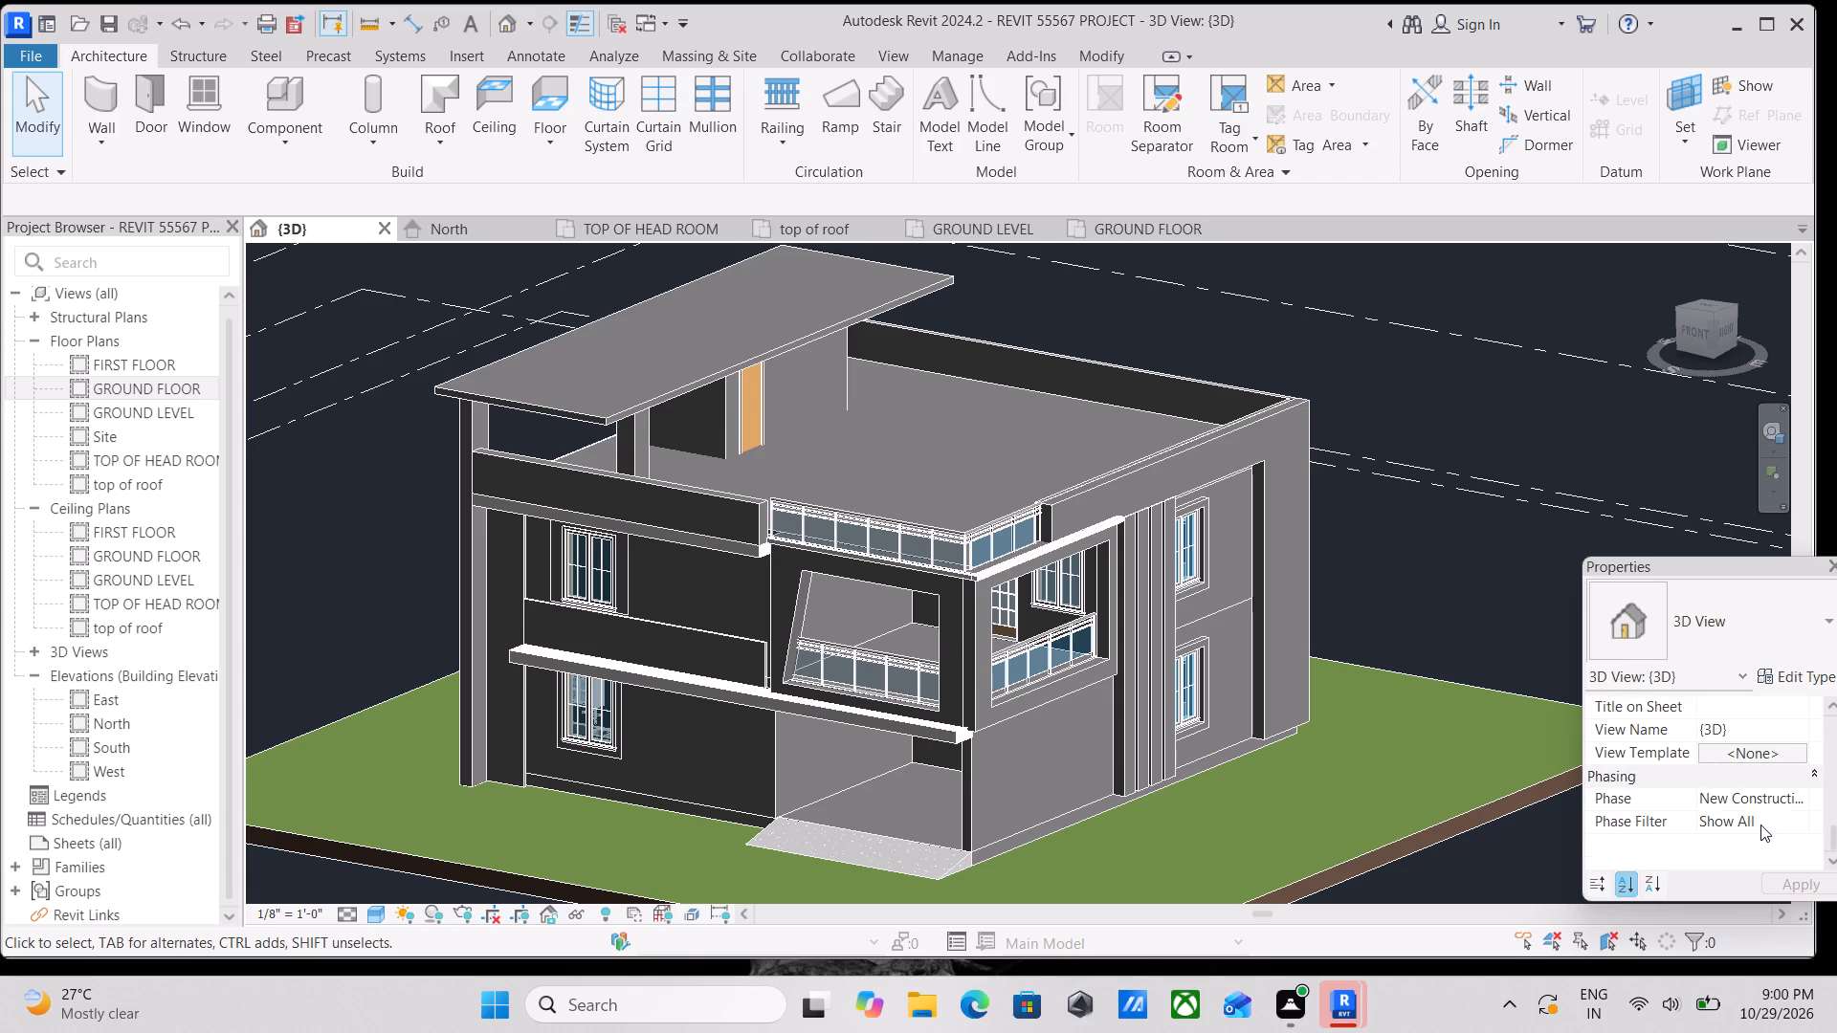
scroll(1760, 824, "down", 1)
scroll(1751, 822, "up", 2)
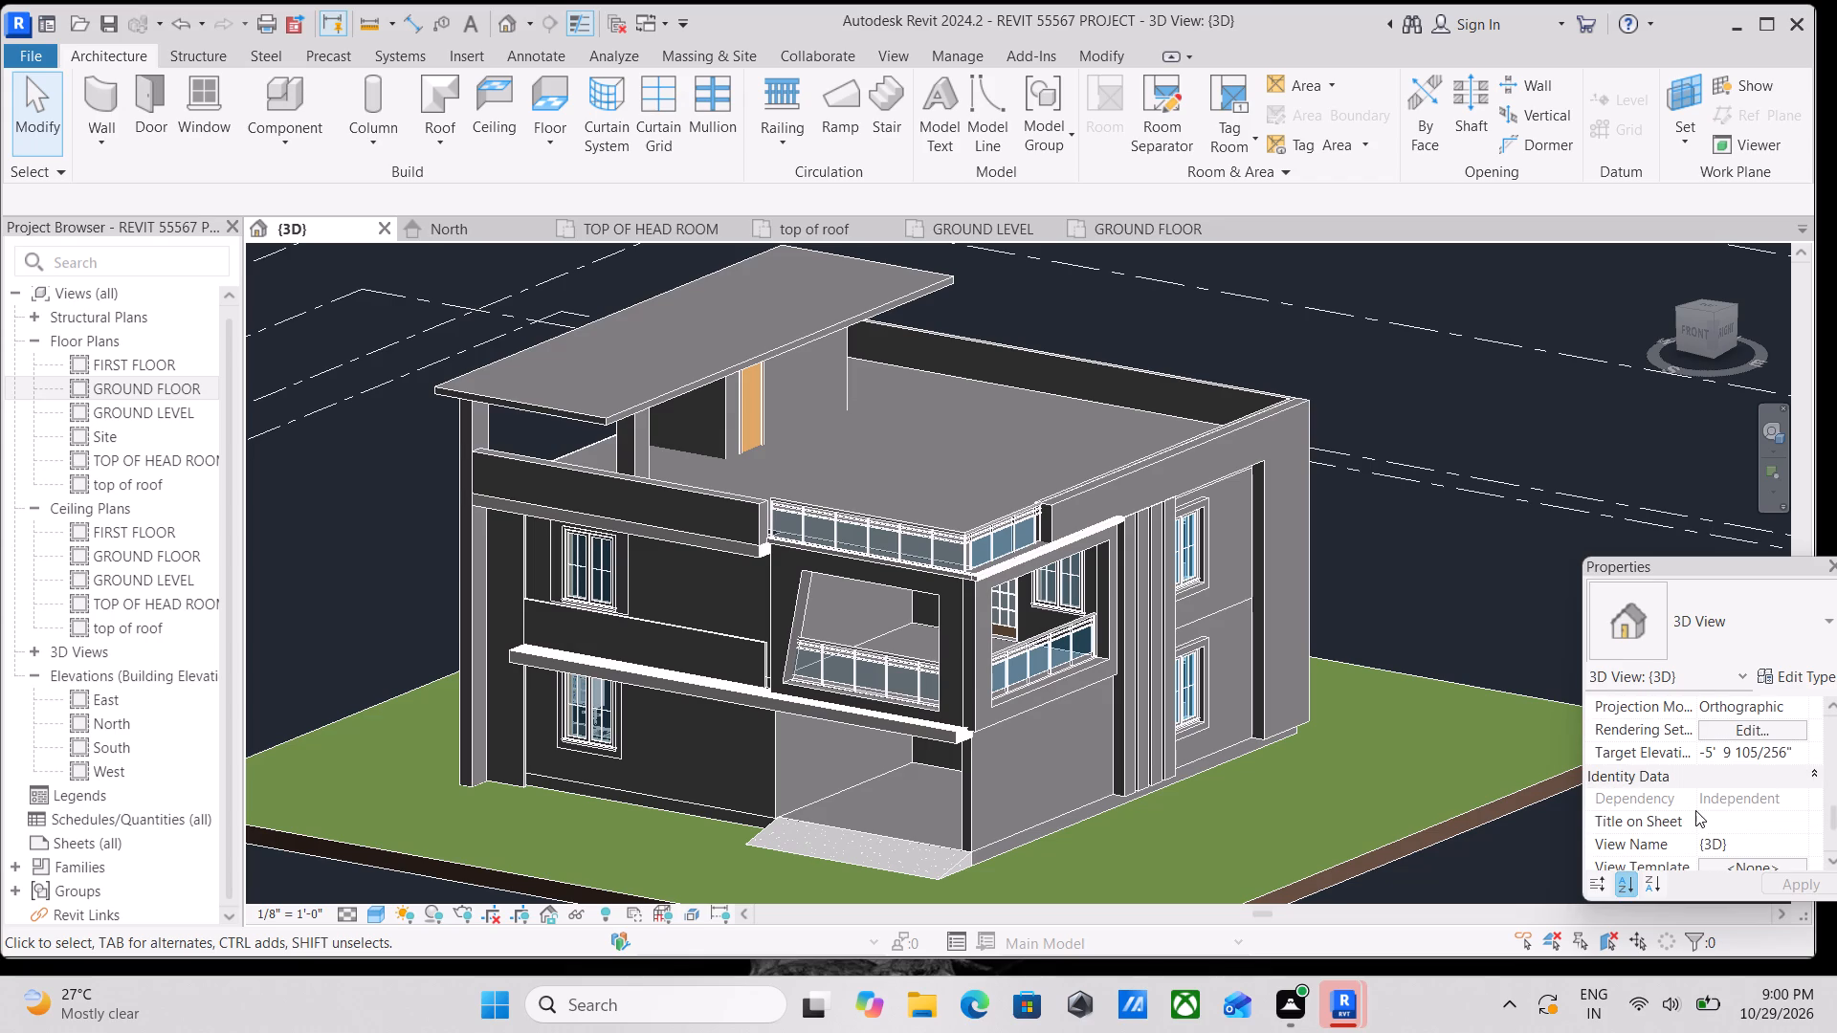
scroll(1691, 810, "up", 4)
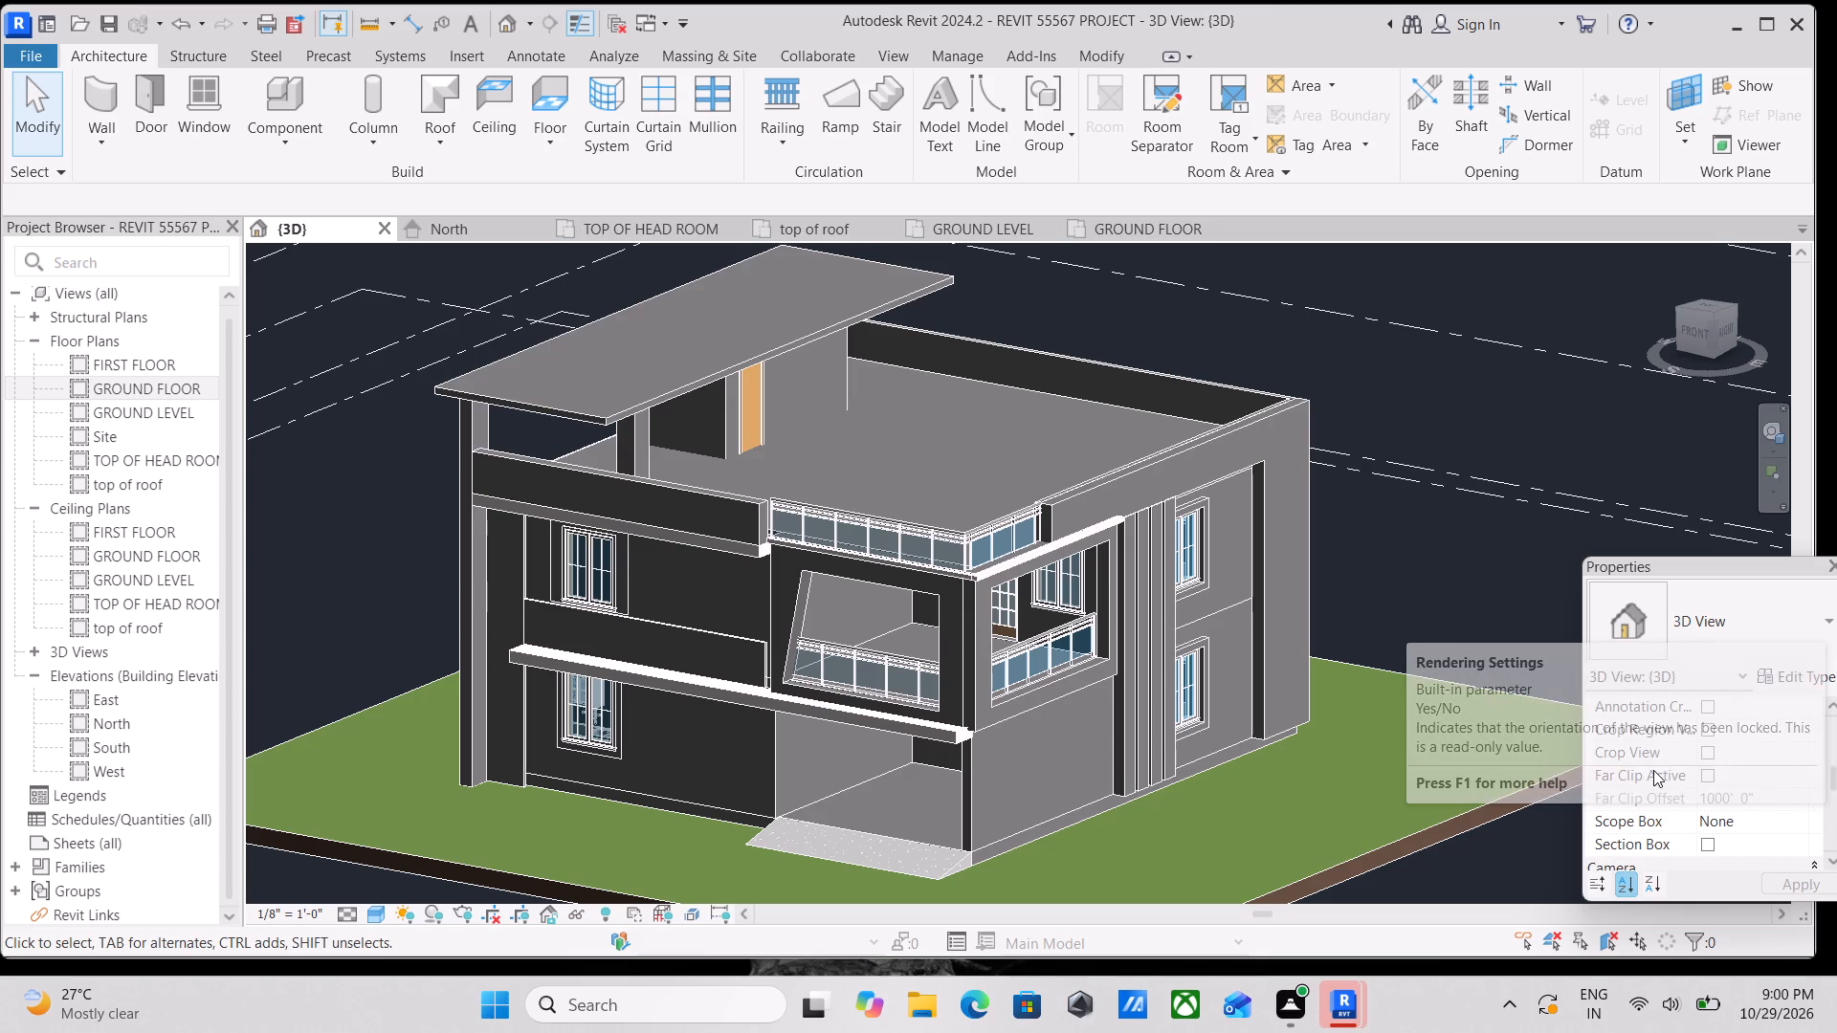
scroll(1653, 770, "down", 1)
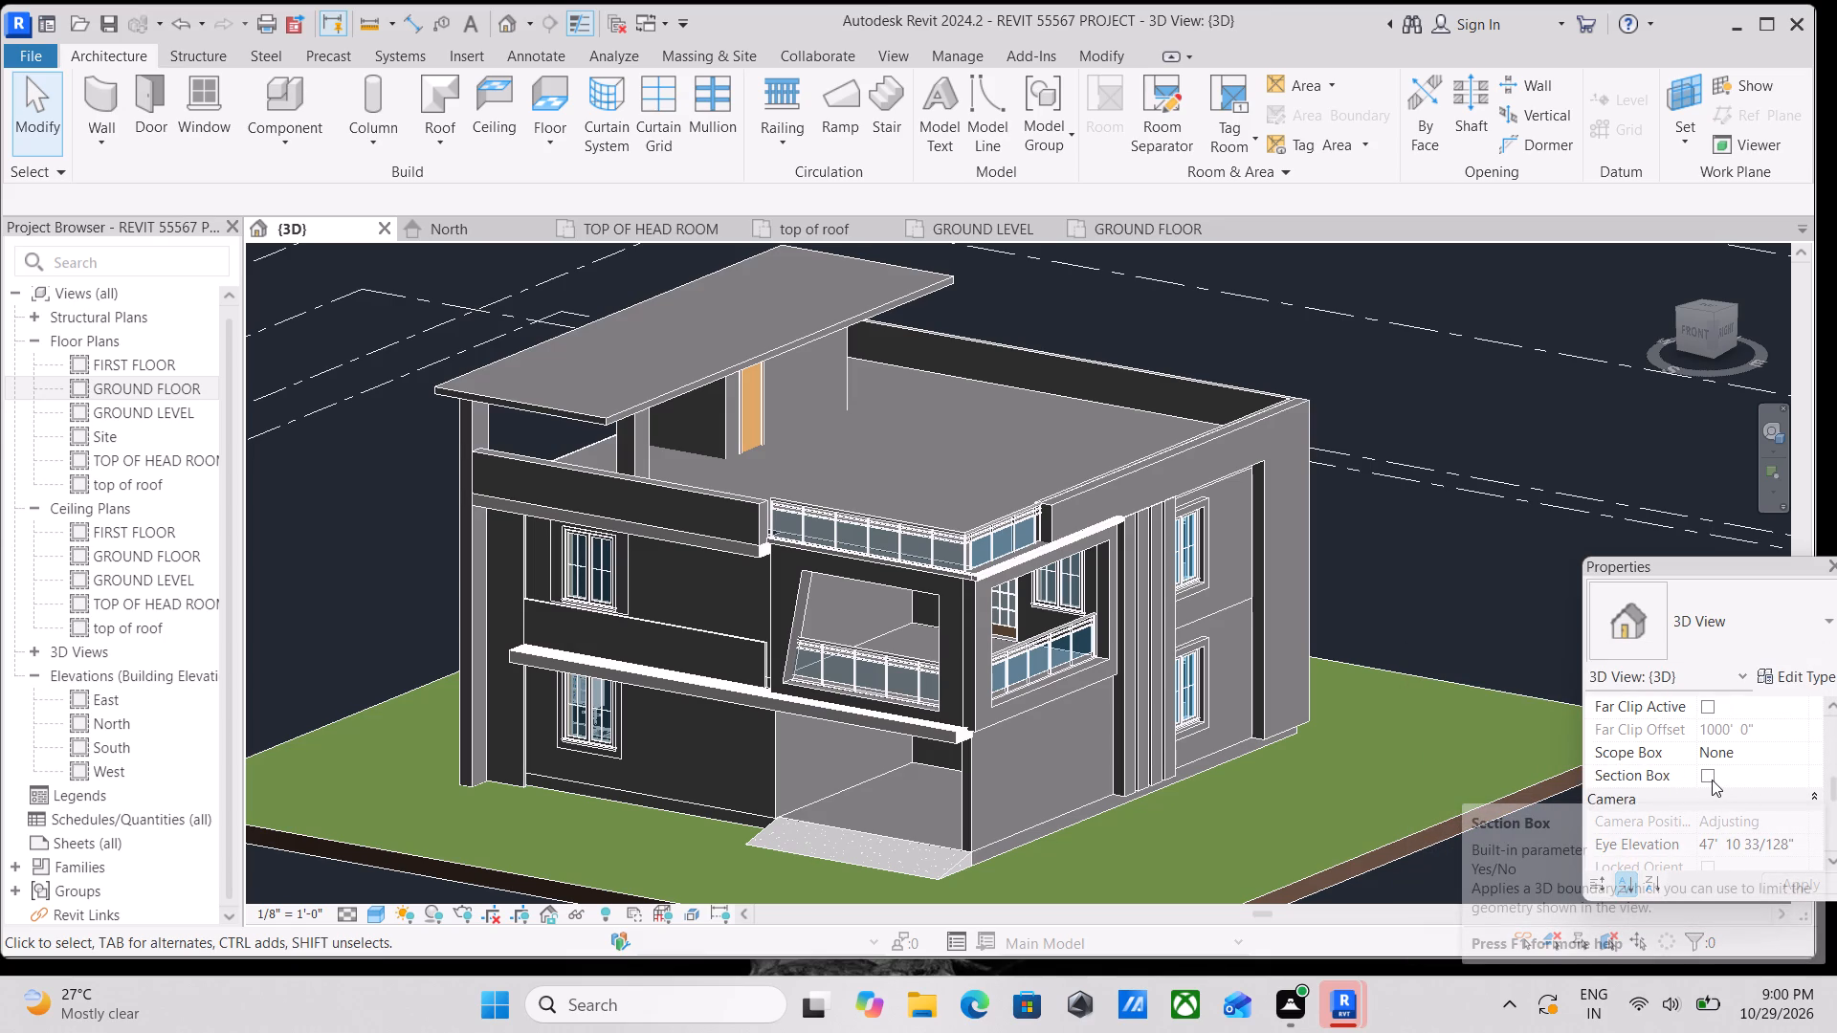
left_click(1712, 780)
From the front orientation, lower the section box's top face to just below first-floor level, cutting through the ground-floor windows.
scroll(1371, 750, "down", 2)
middle_click_drag(1371, 750, 1405, 680)
scroll(1300, 711, "down", 1)
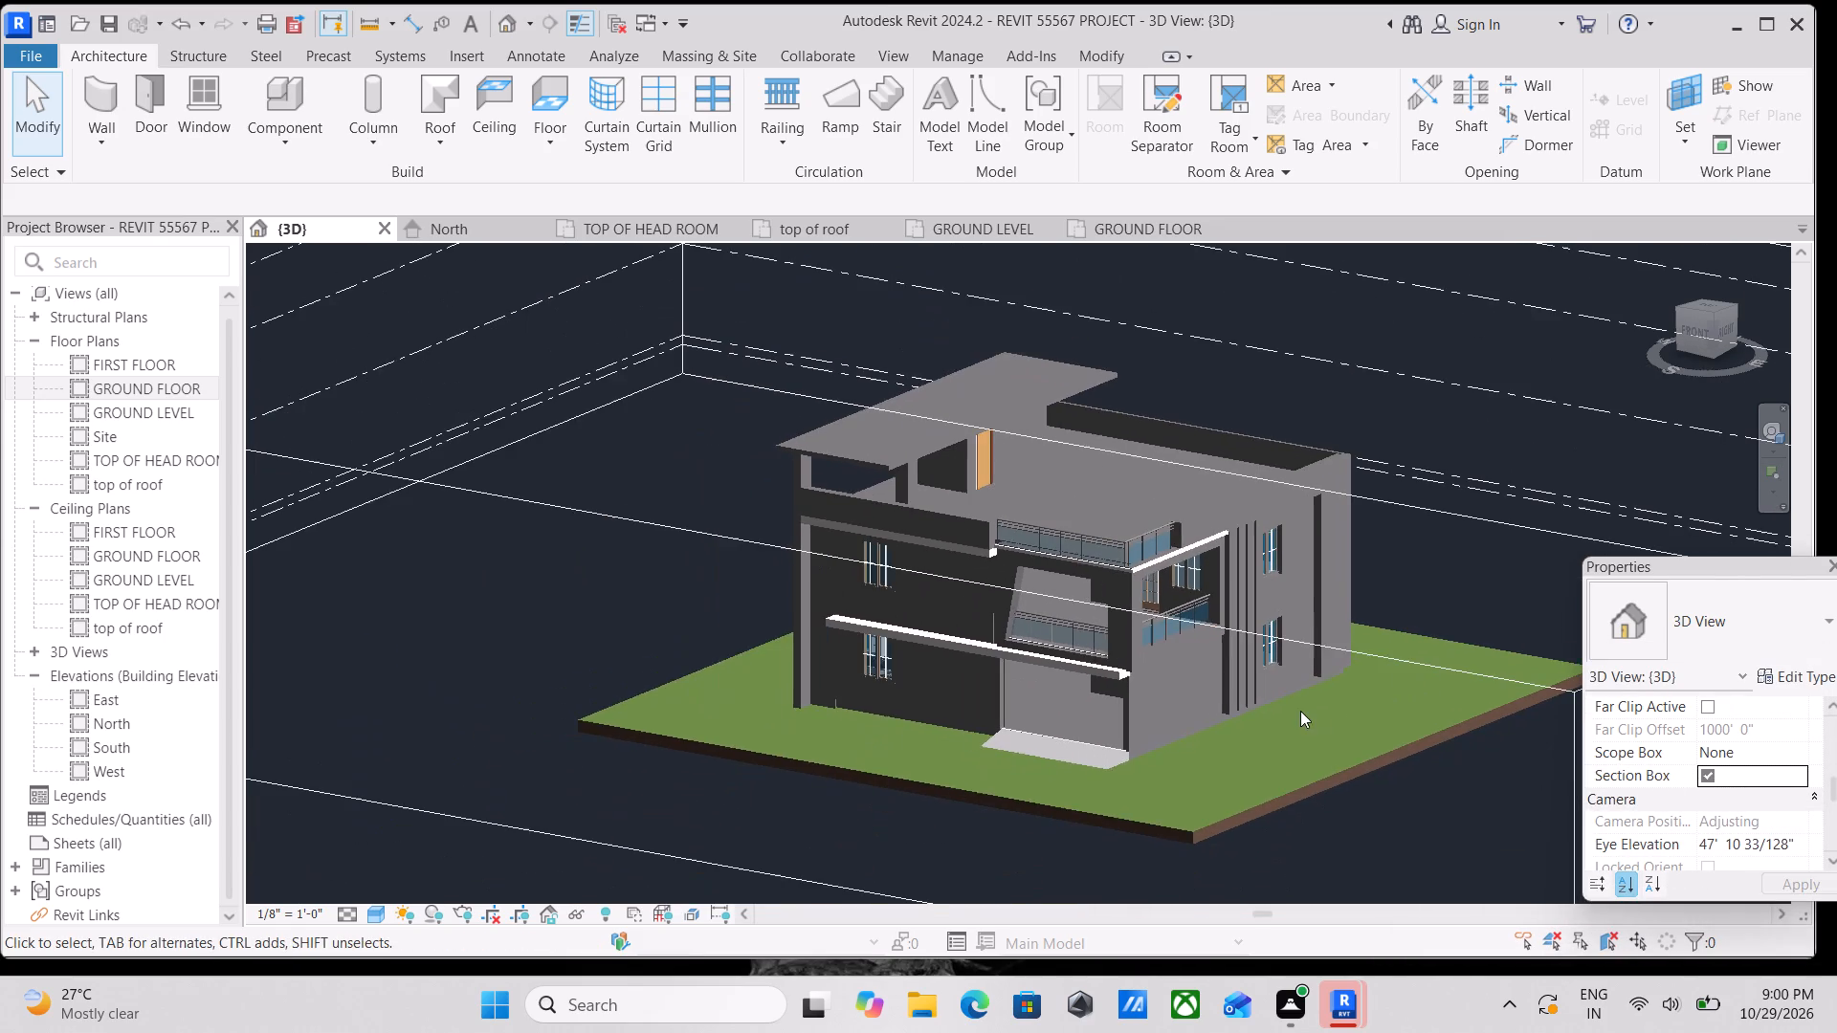
middle_click(1300, 711)
scroll(1301, 711, "up", 1)
scroll(1301, 711, "down", 4)
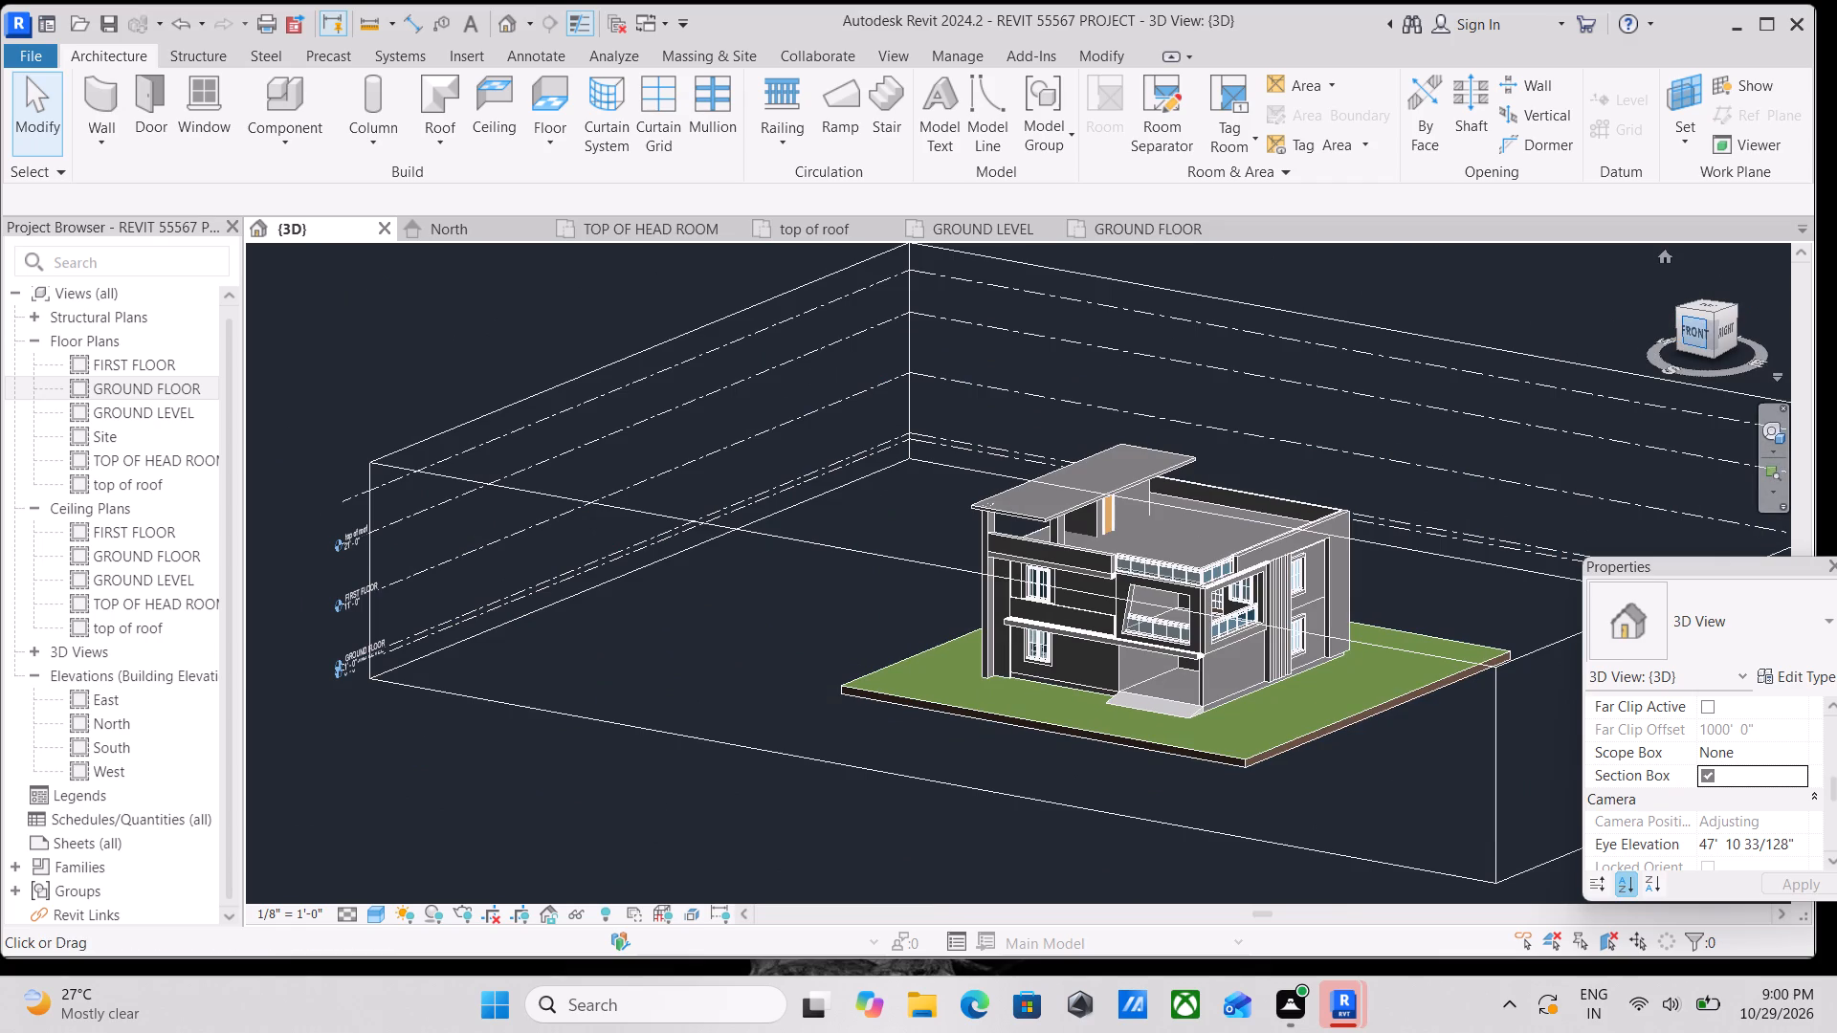
left_click(1692, 332)
scroll(1132, 611, "up", 3)
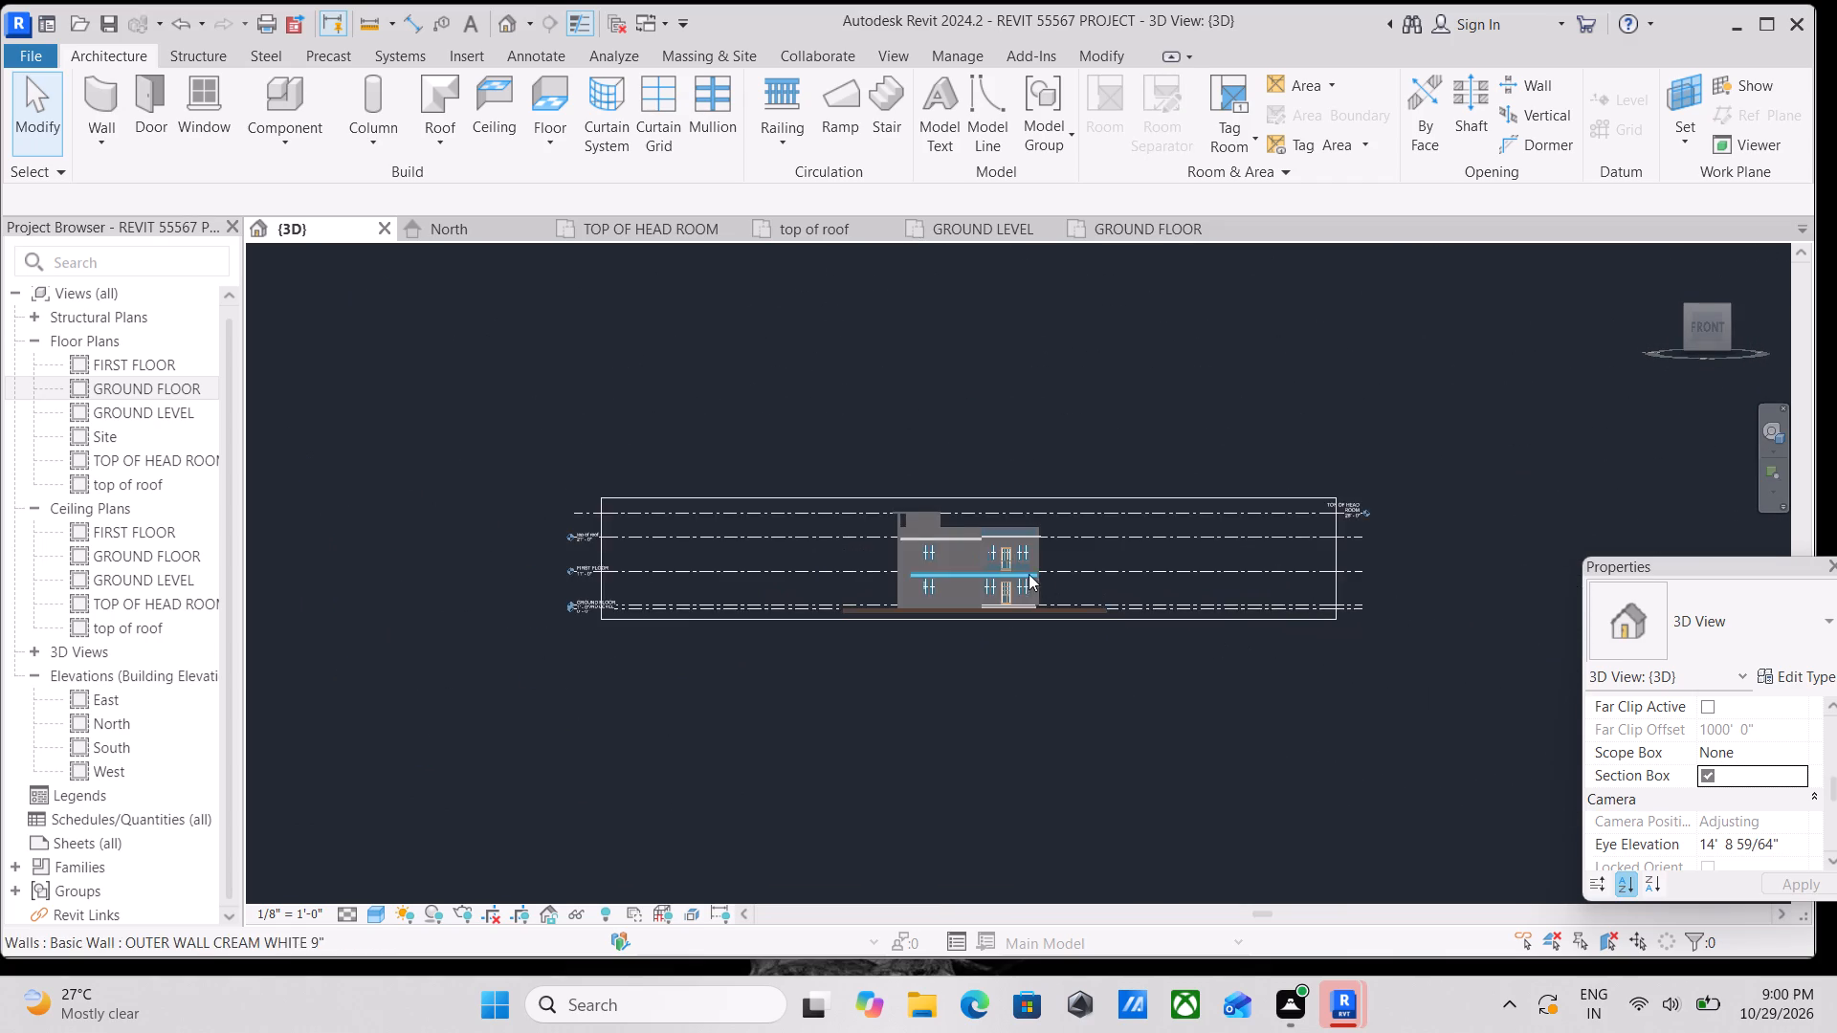
scroll(1029, 571, "up", 3)
scroll(1069, 474, "up", 5)
left_click(1055, 444)
scroll(1029, 552, "down", 1)
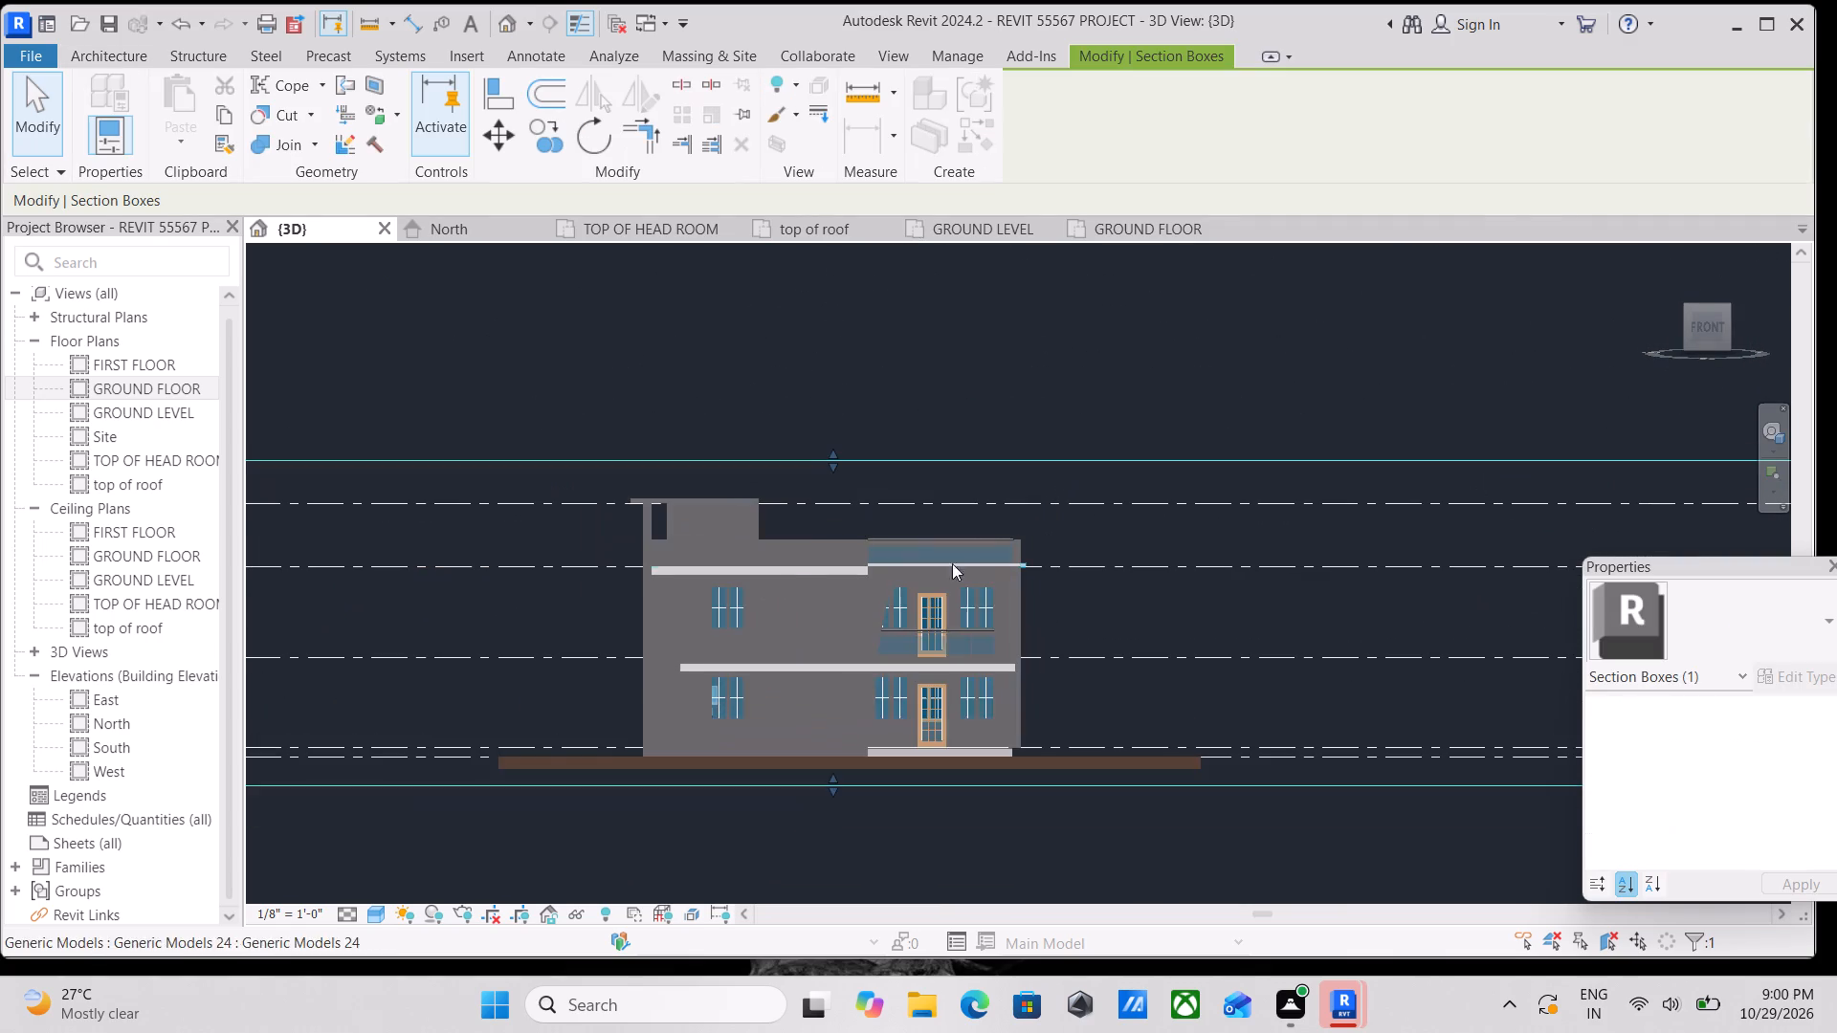
left_click_drag(832, 470, 838, 670)
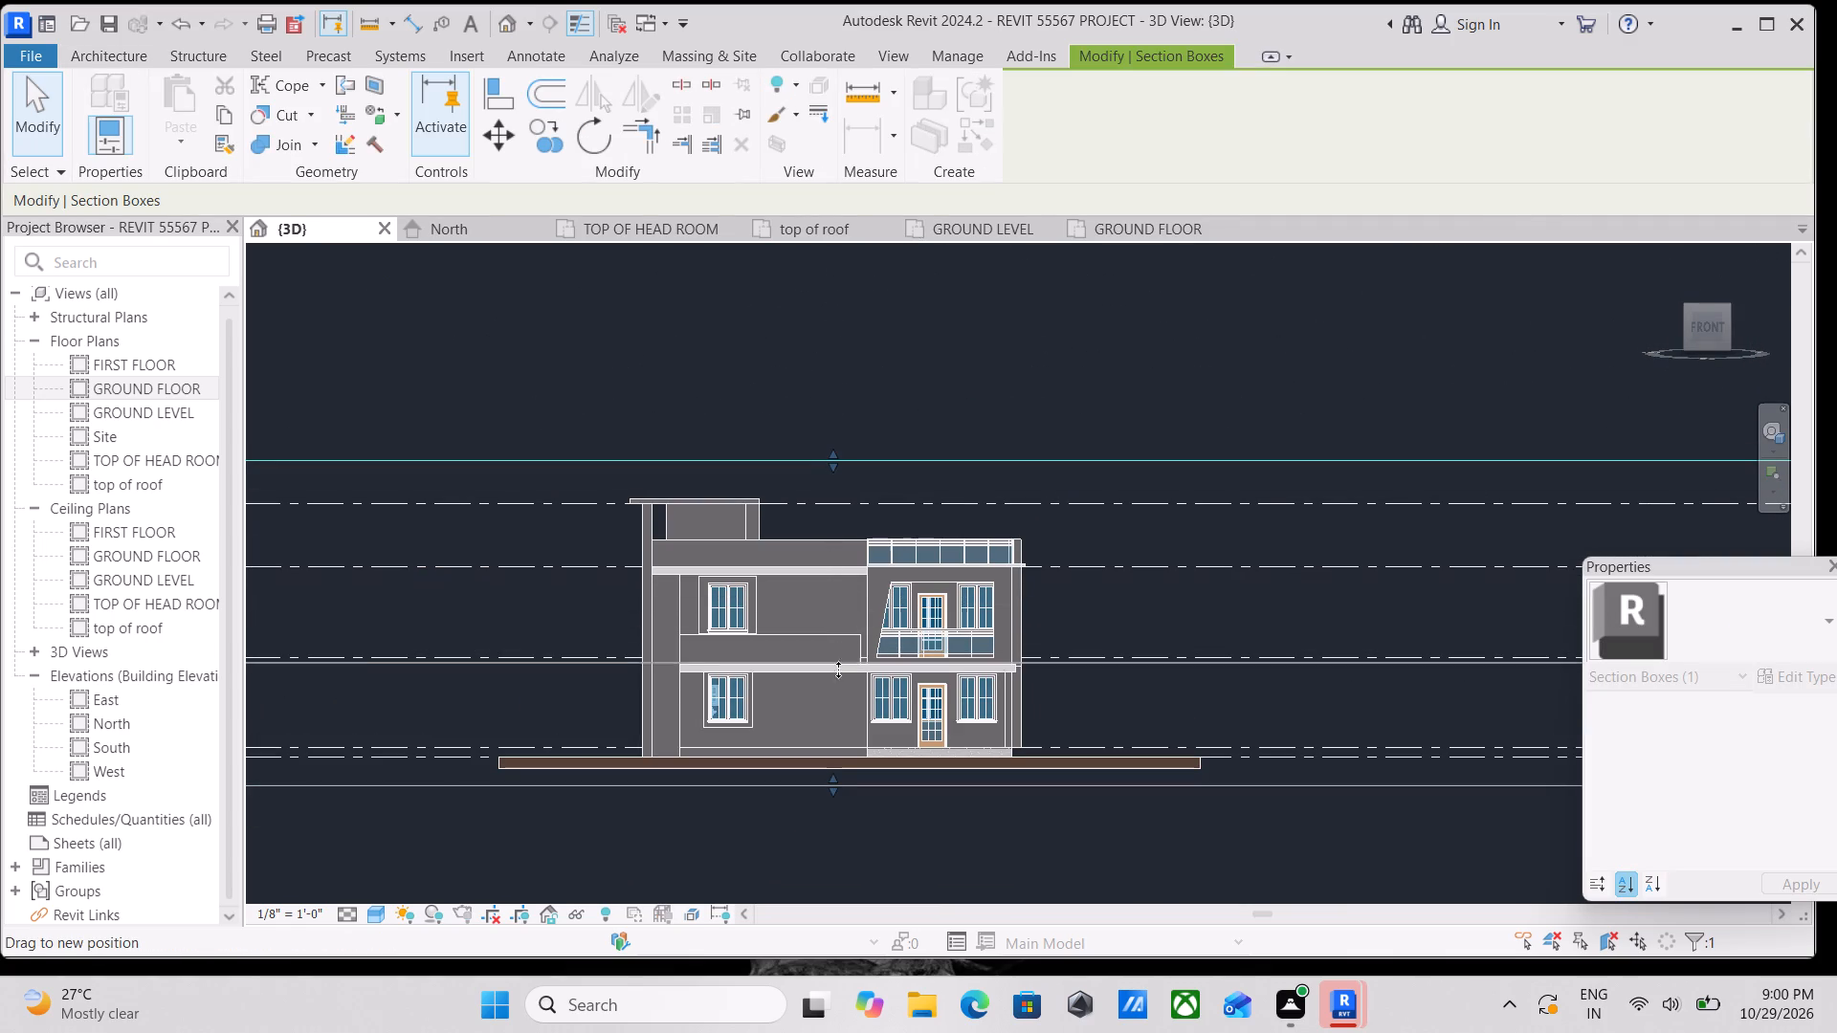
left_click_drag(838, 670, 839, 679)
Examine the cut-open ground floor from above, focusing on the kitchen counter, sink, hob and cabinets.
scroll(1083, 566, "down", 2)
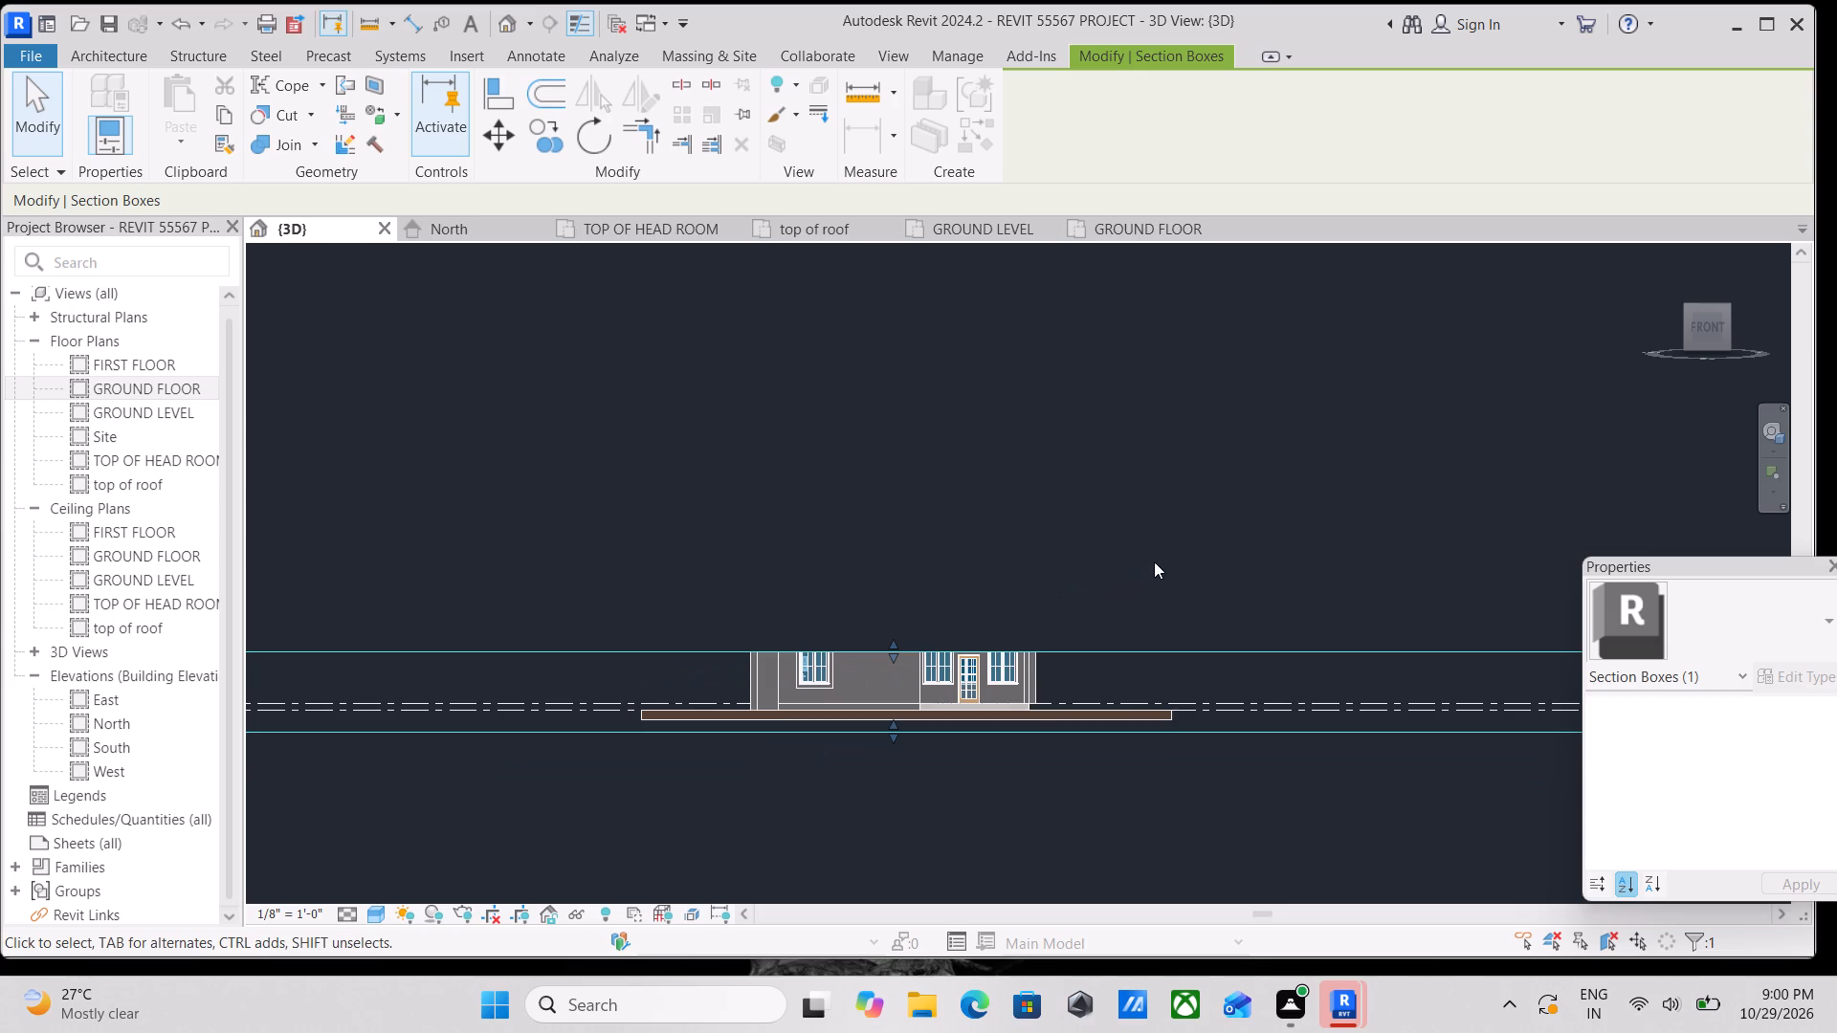
middle_click_drag(1154, 561, 911, 840, "shift")
middle_click_drag(966, 758, 653, 901, "shift")
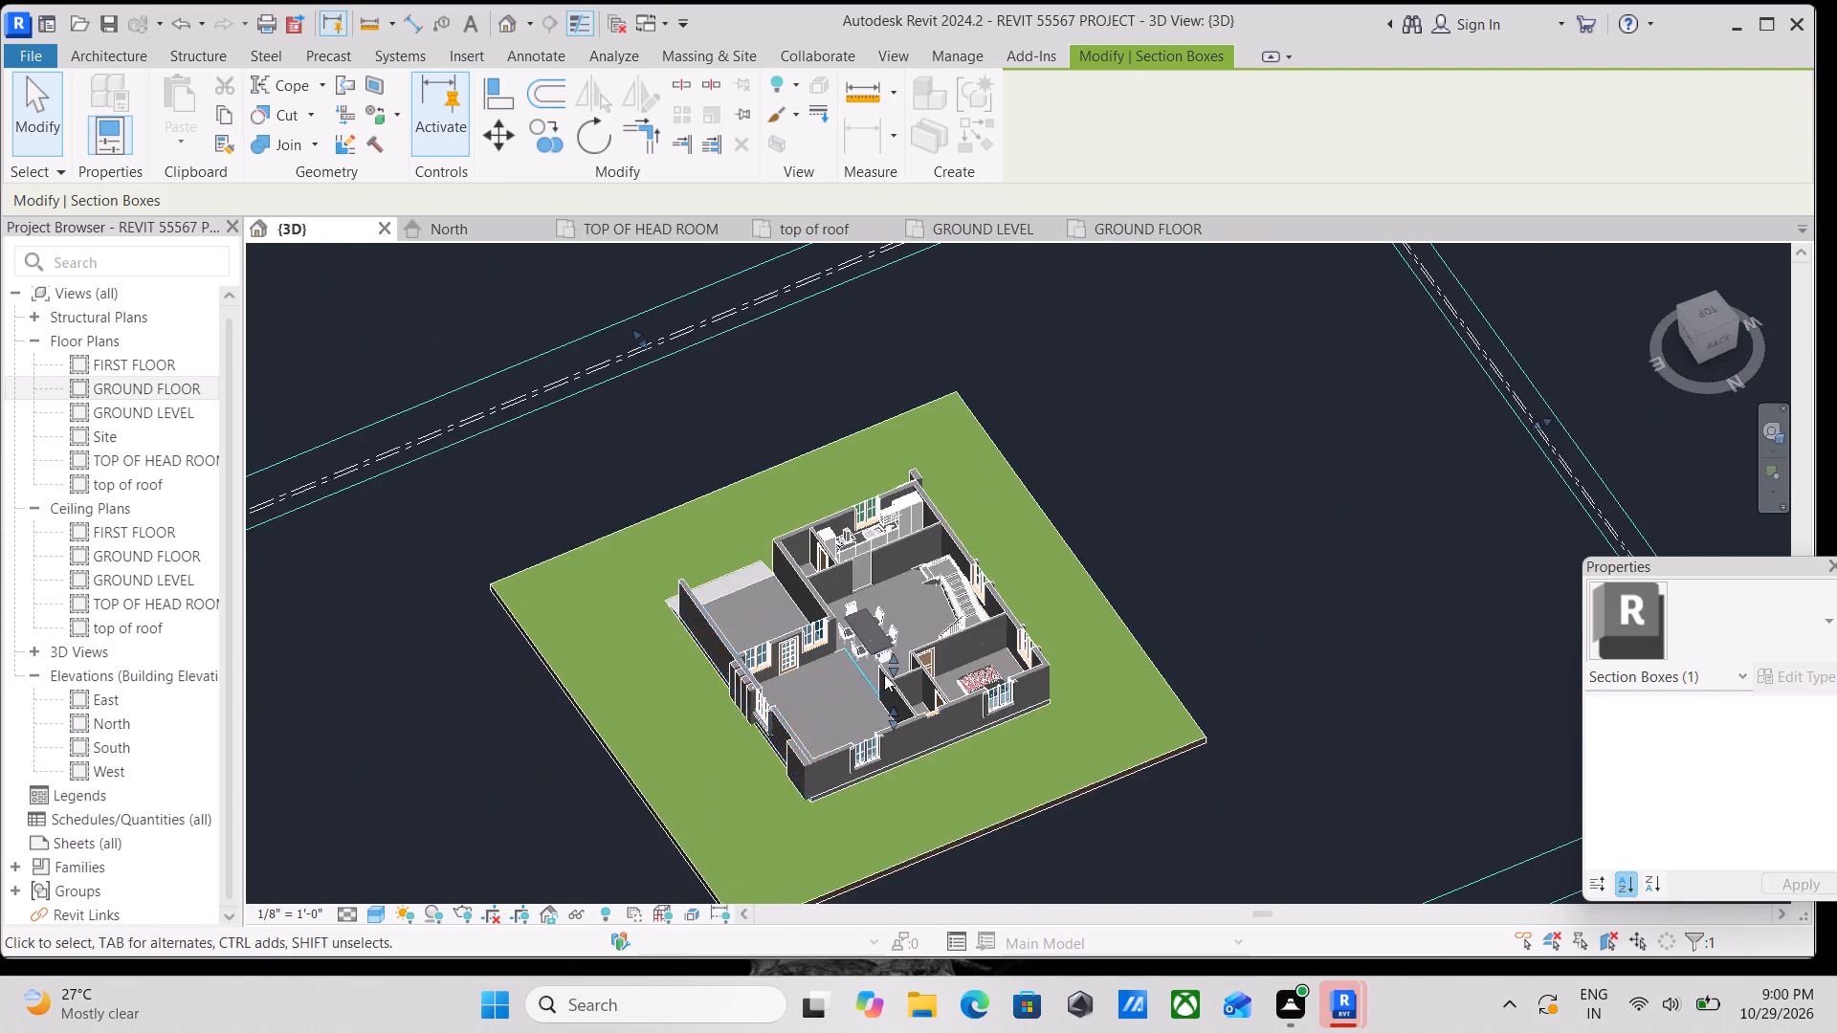
scroll(945, 604, "up", 13)
scroll(805, 482, "up", 3)
scroll(818, 470, "down", 2)
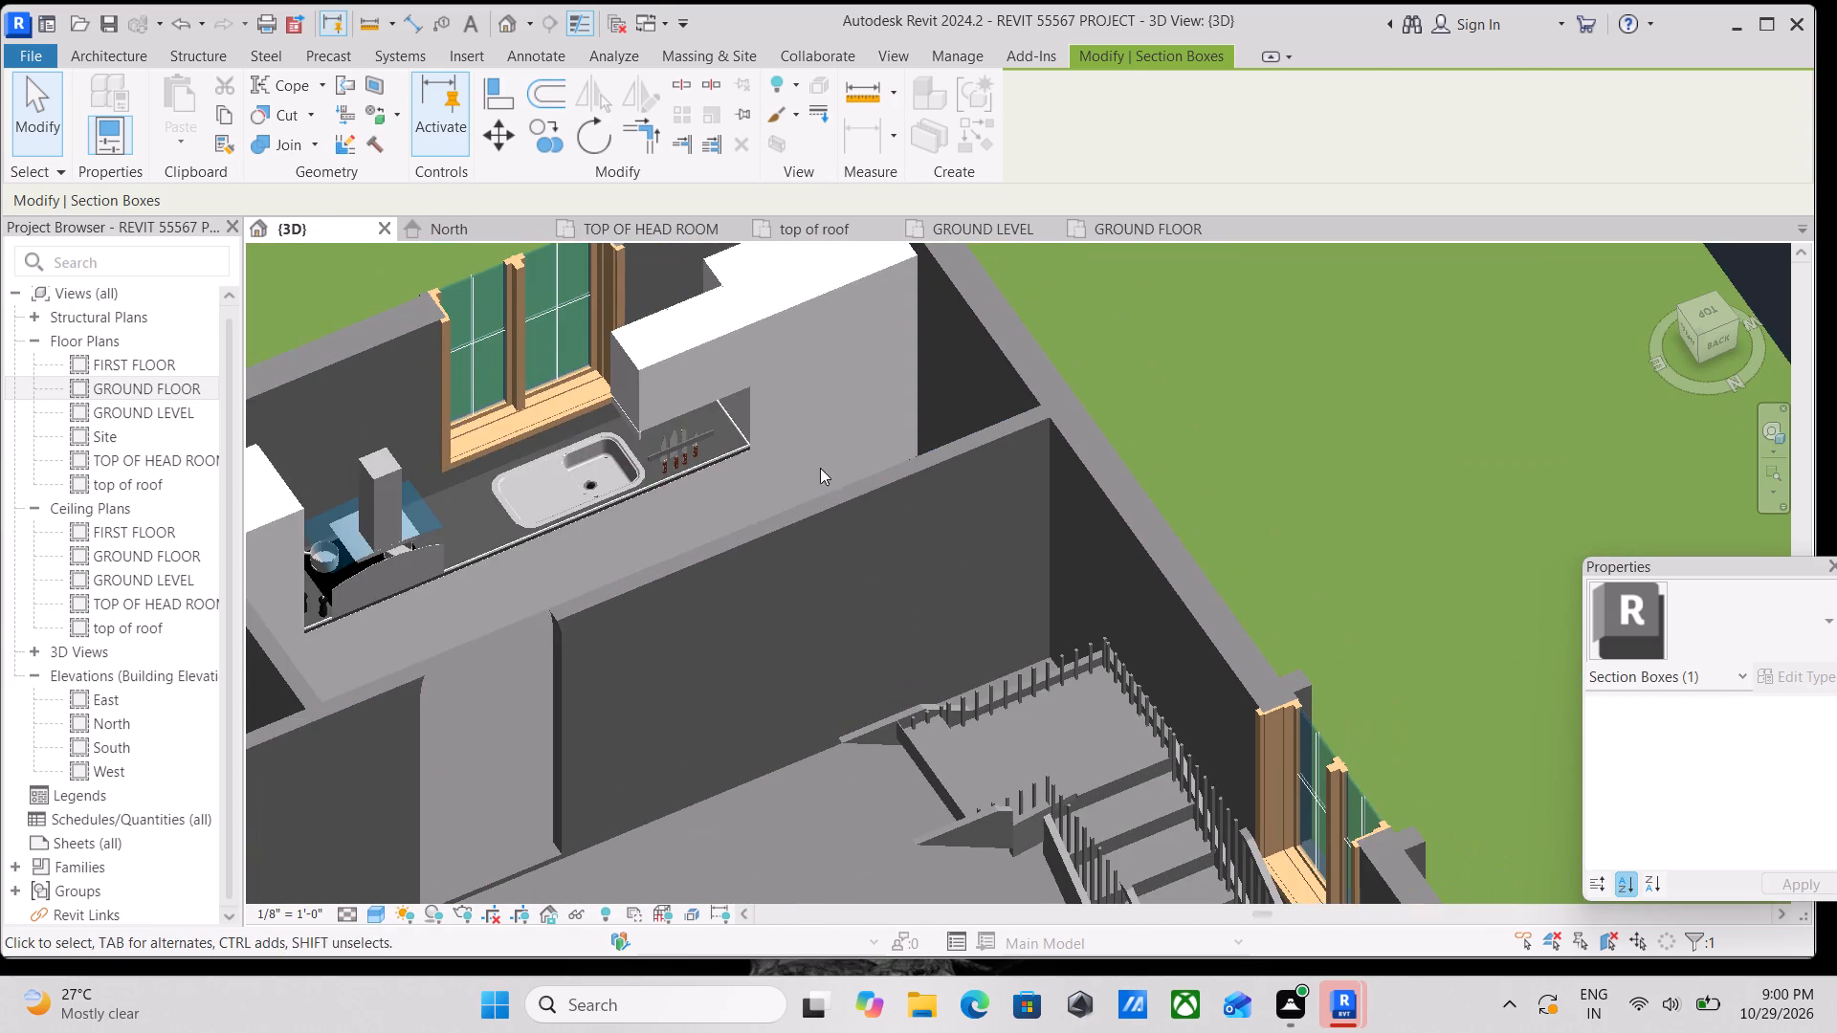
middle_click_drag(820, 468, 937, 470)
scroll(757, 485, "down", 1)
middle_click_drag(757, 485, 795, 471)
scroll(893, 525, "down", 1)
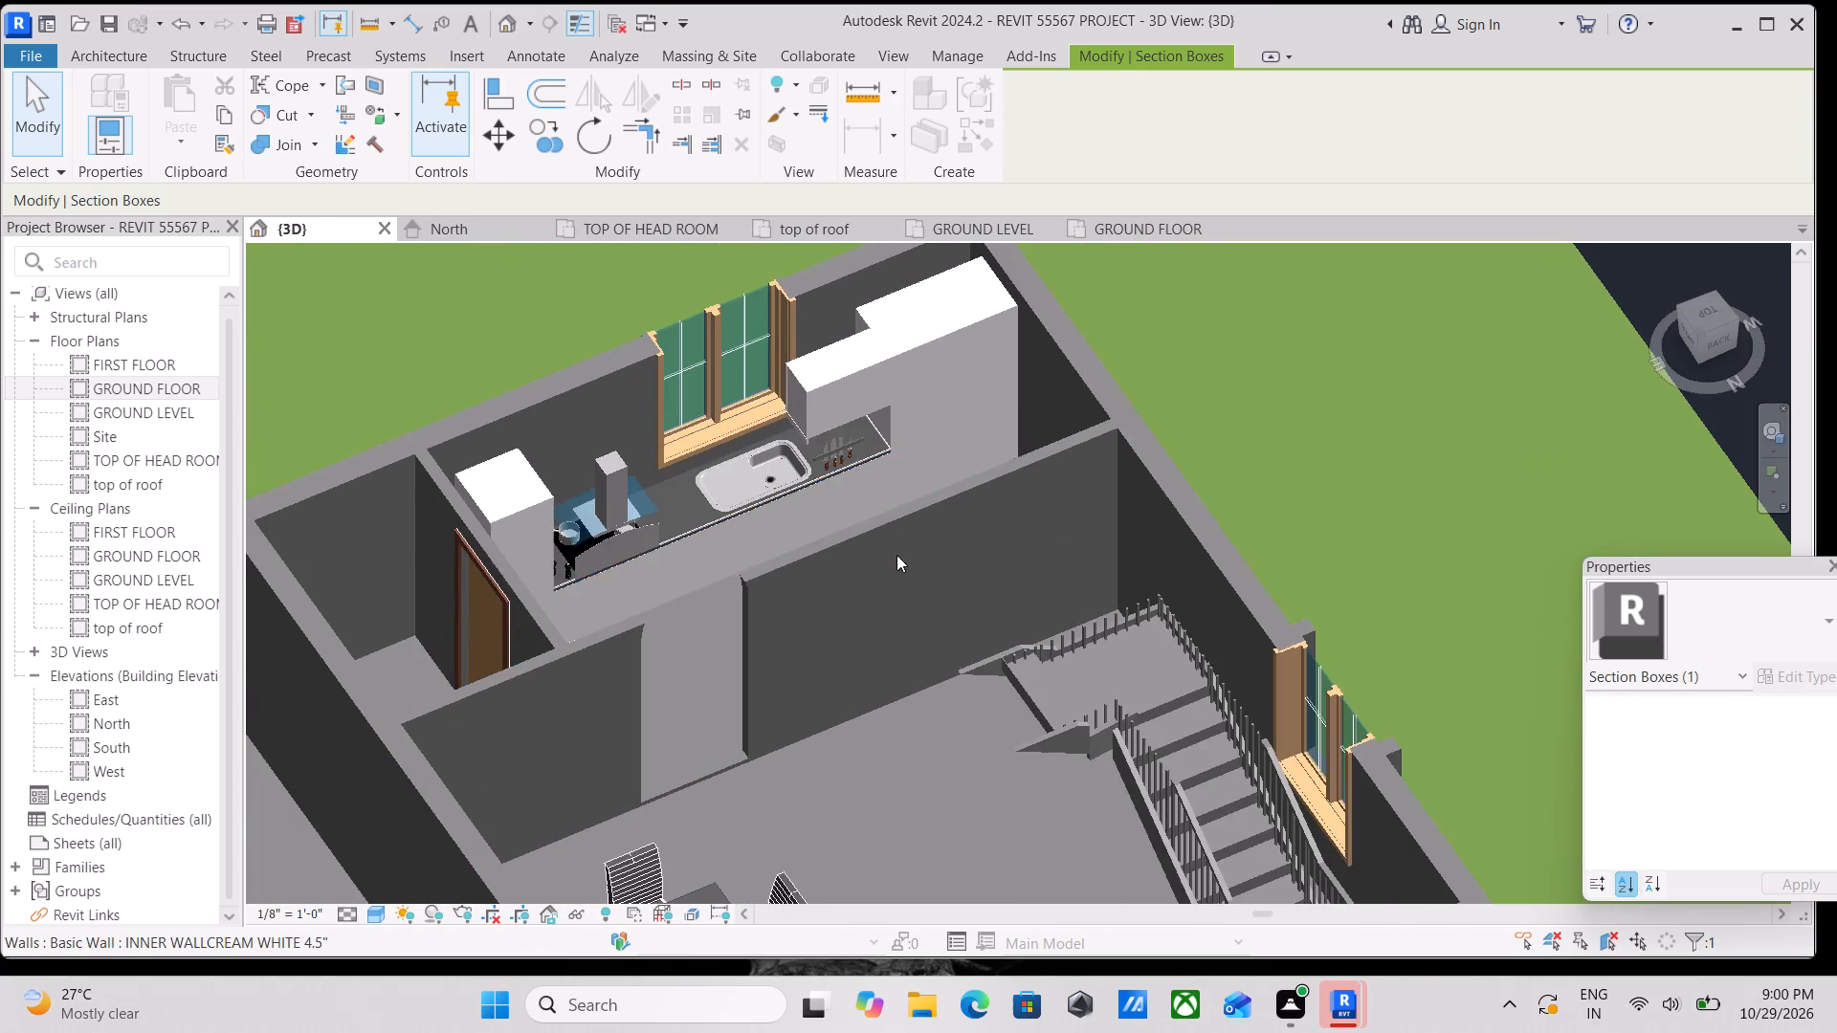
scroll(751, 603, "down", 1)
middle_click_drag(750, 603, 874, 558)
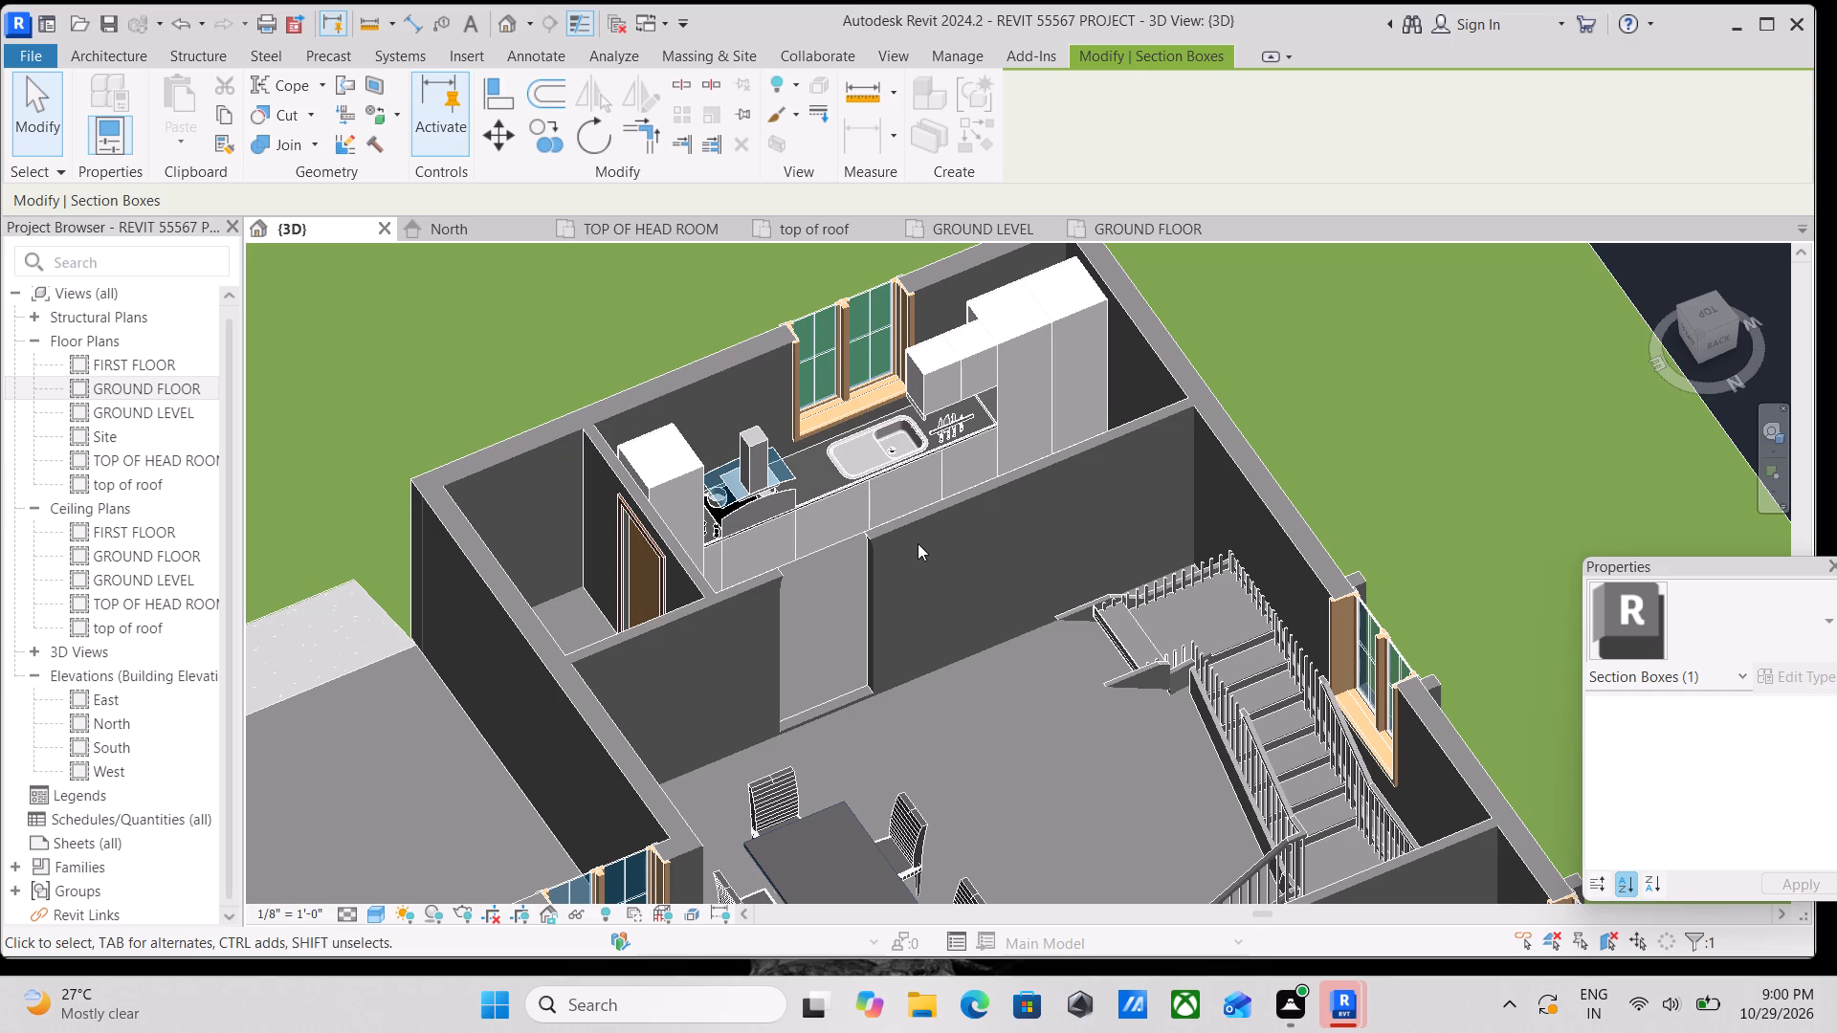
scroll(897, 538, "up", 3)
scroll(626, 507, "up", 5)
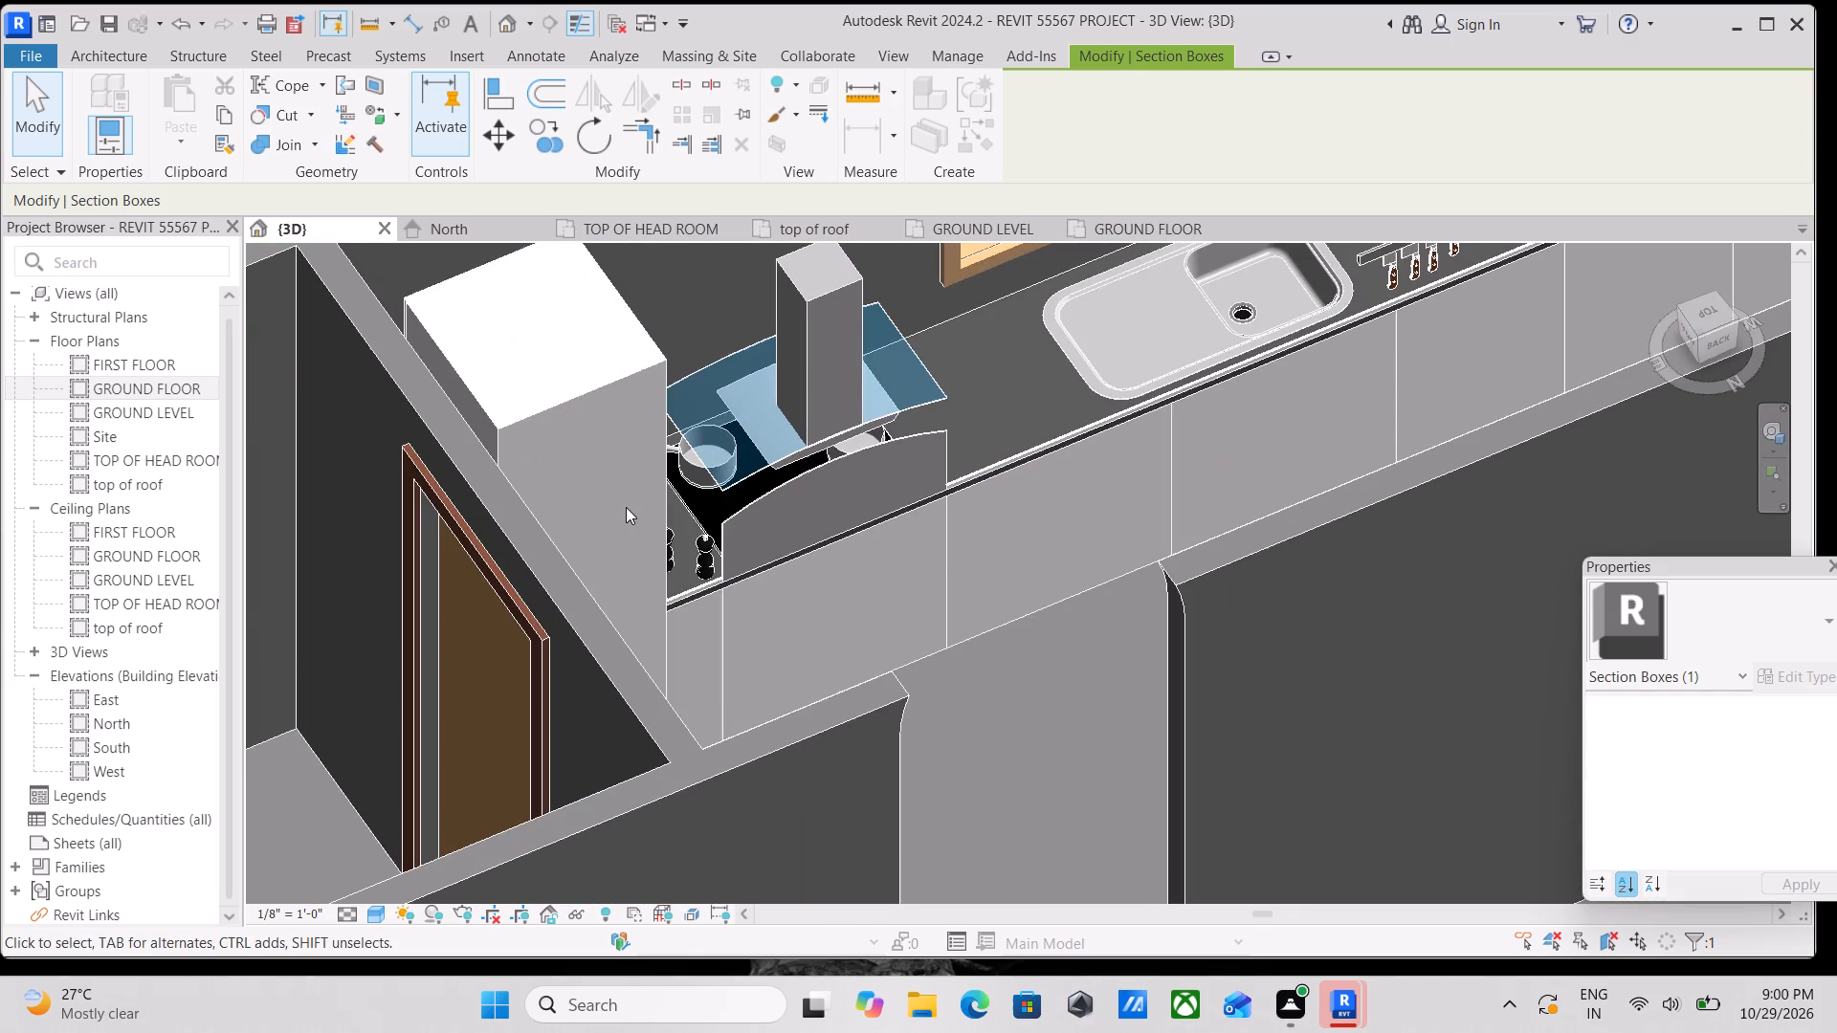
scroll(626, 507, "down", 4)
scroll(791, 564, "down", 3)
scroll(908, 648, "down", 2)
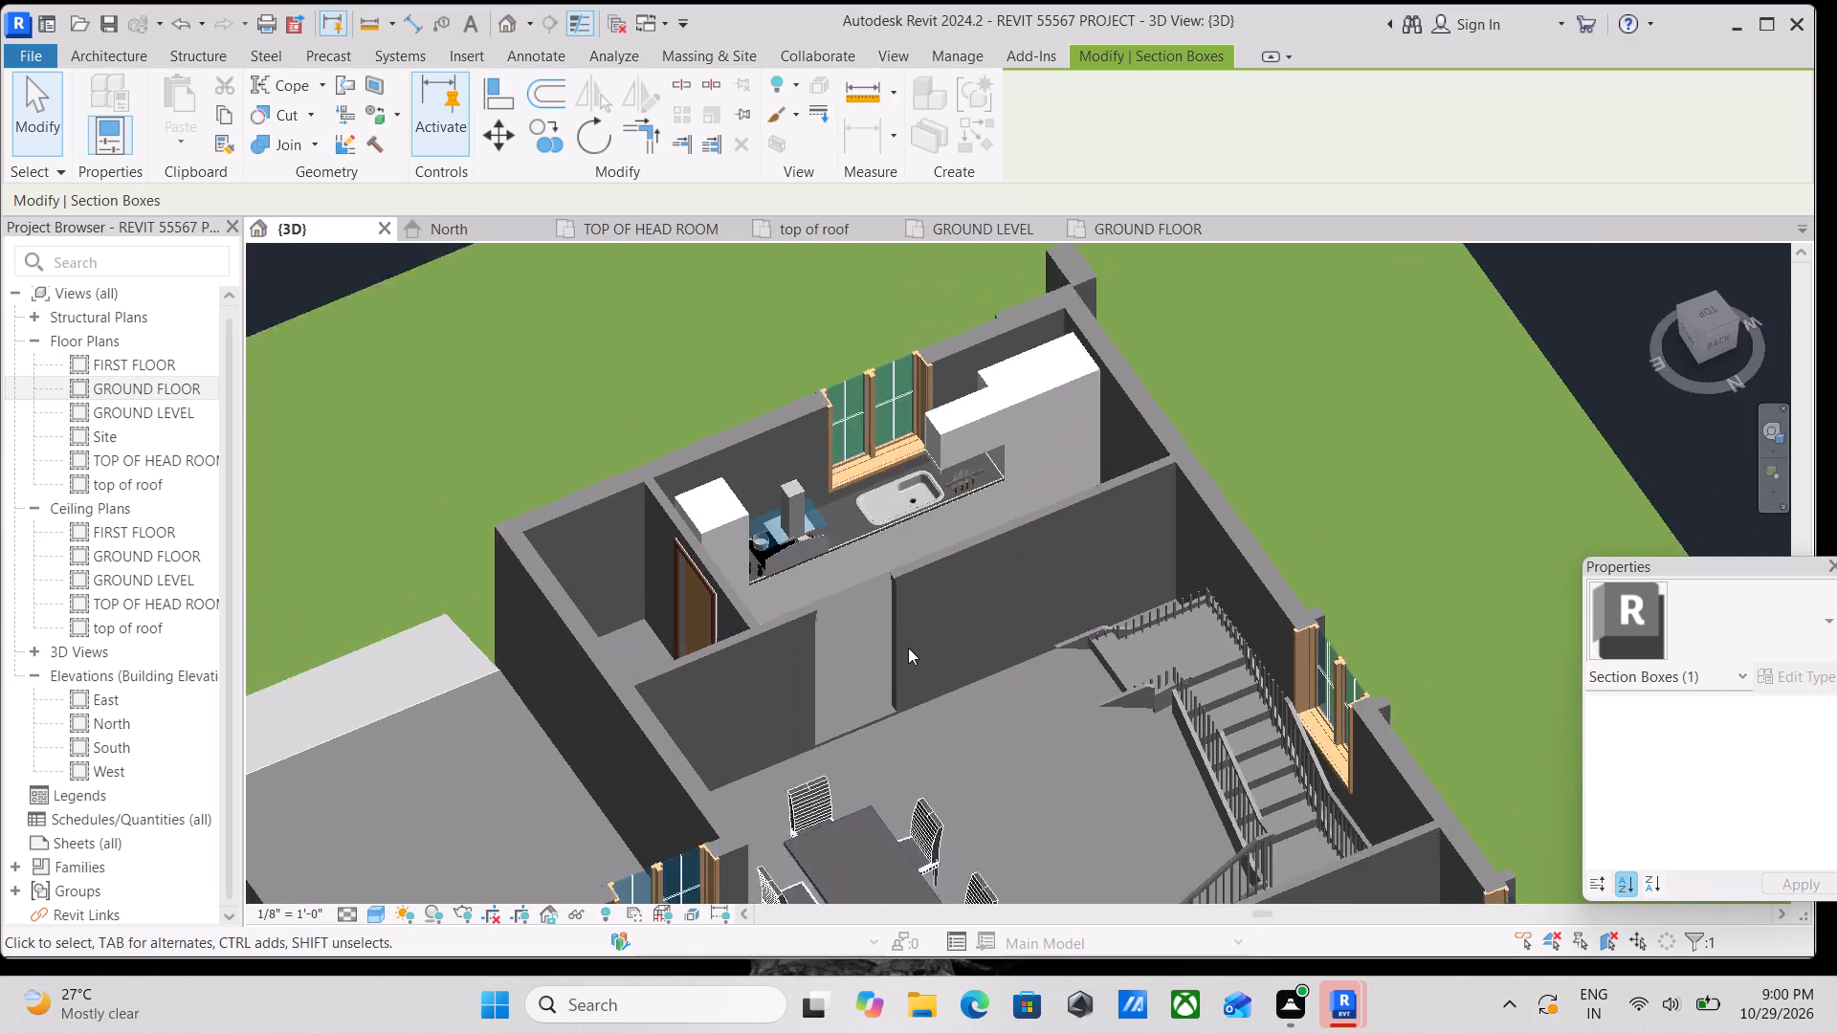
scroll(908, 648, "down", 2)
Examine the dining set, staircase area and bedroom furniture on the cut-open ground floor from several angles.
middle_click_drag(918, 645, 869, 422)
scroll(886, 654, "up", 3)
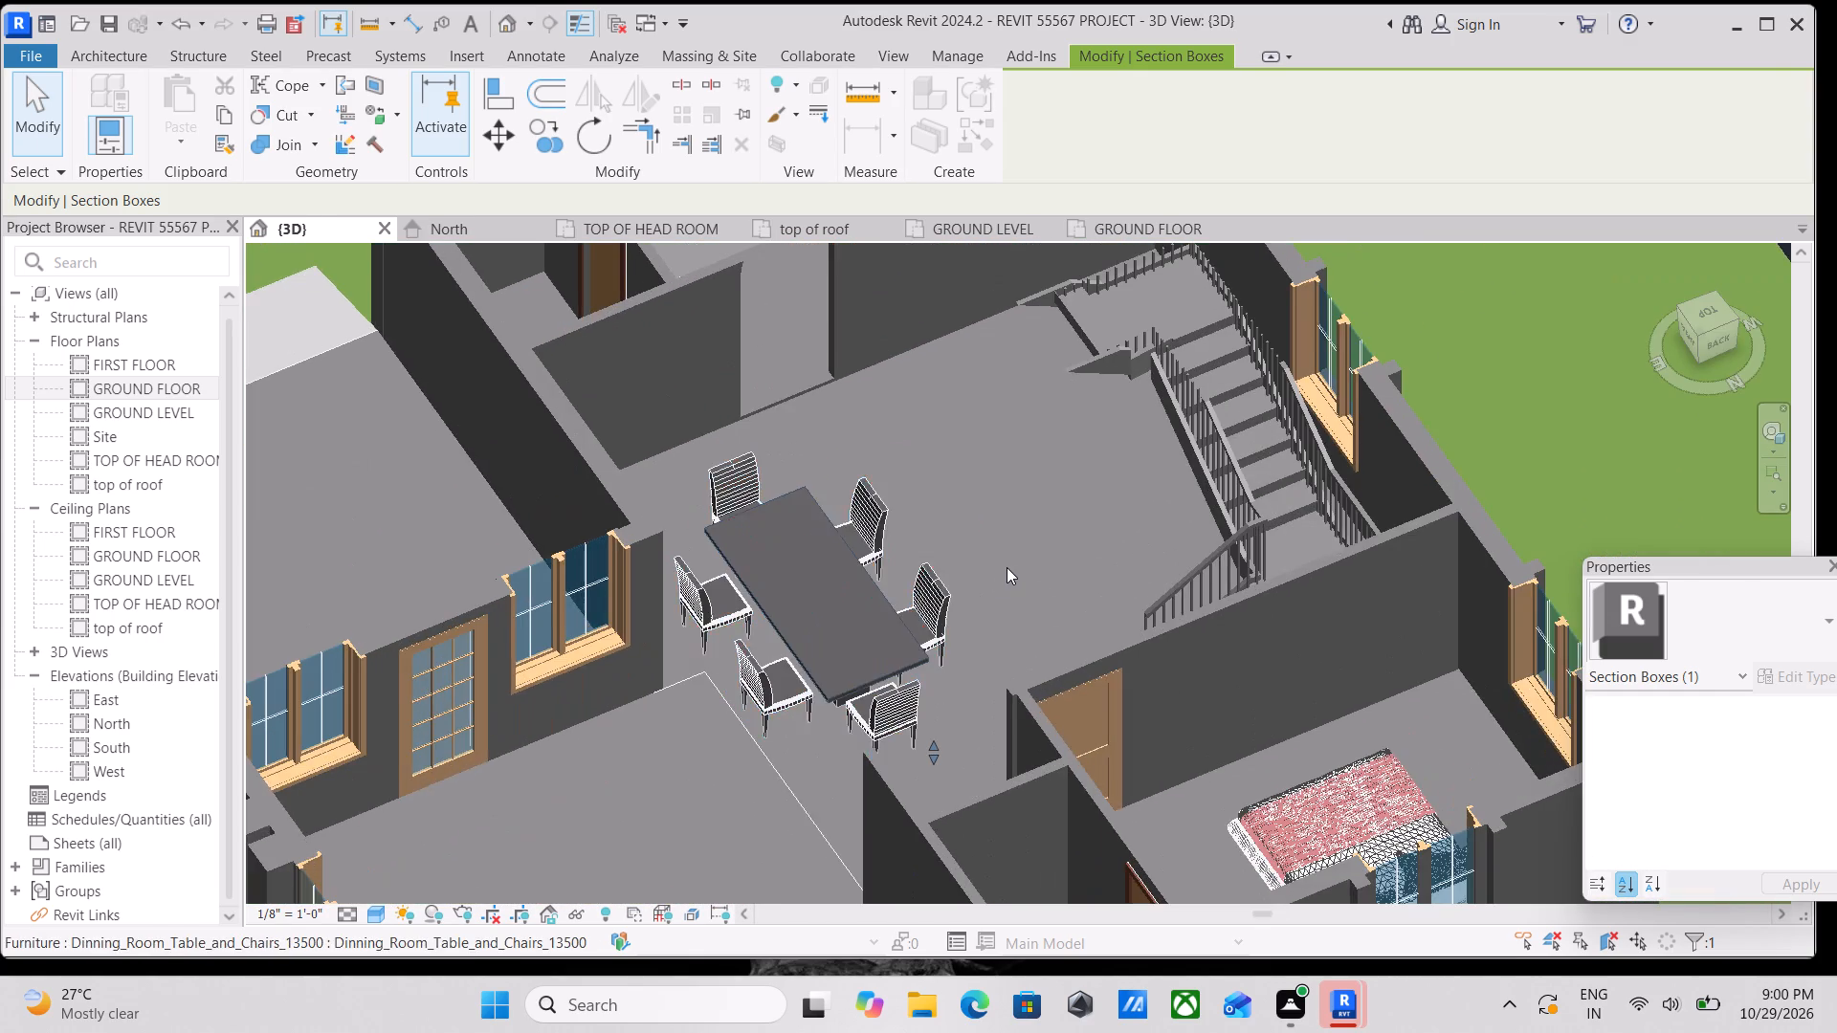
scroll(1007, 567, "up", 3)
scroll(1007, 567, "down", 7)
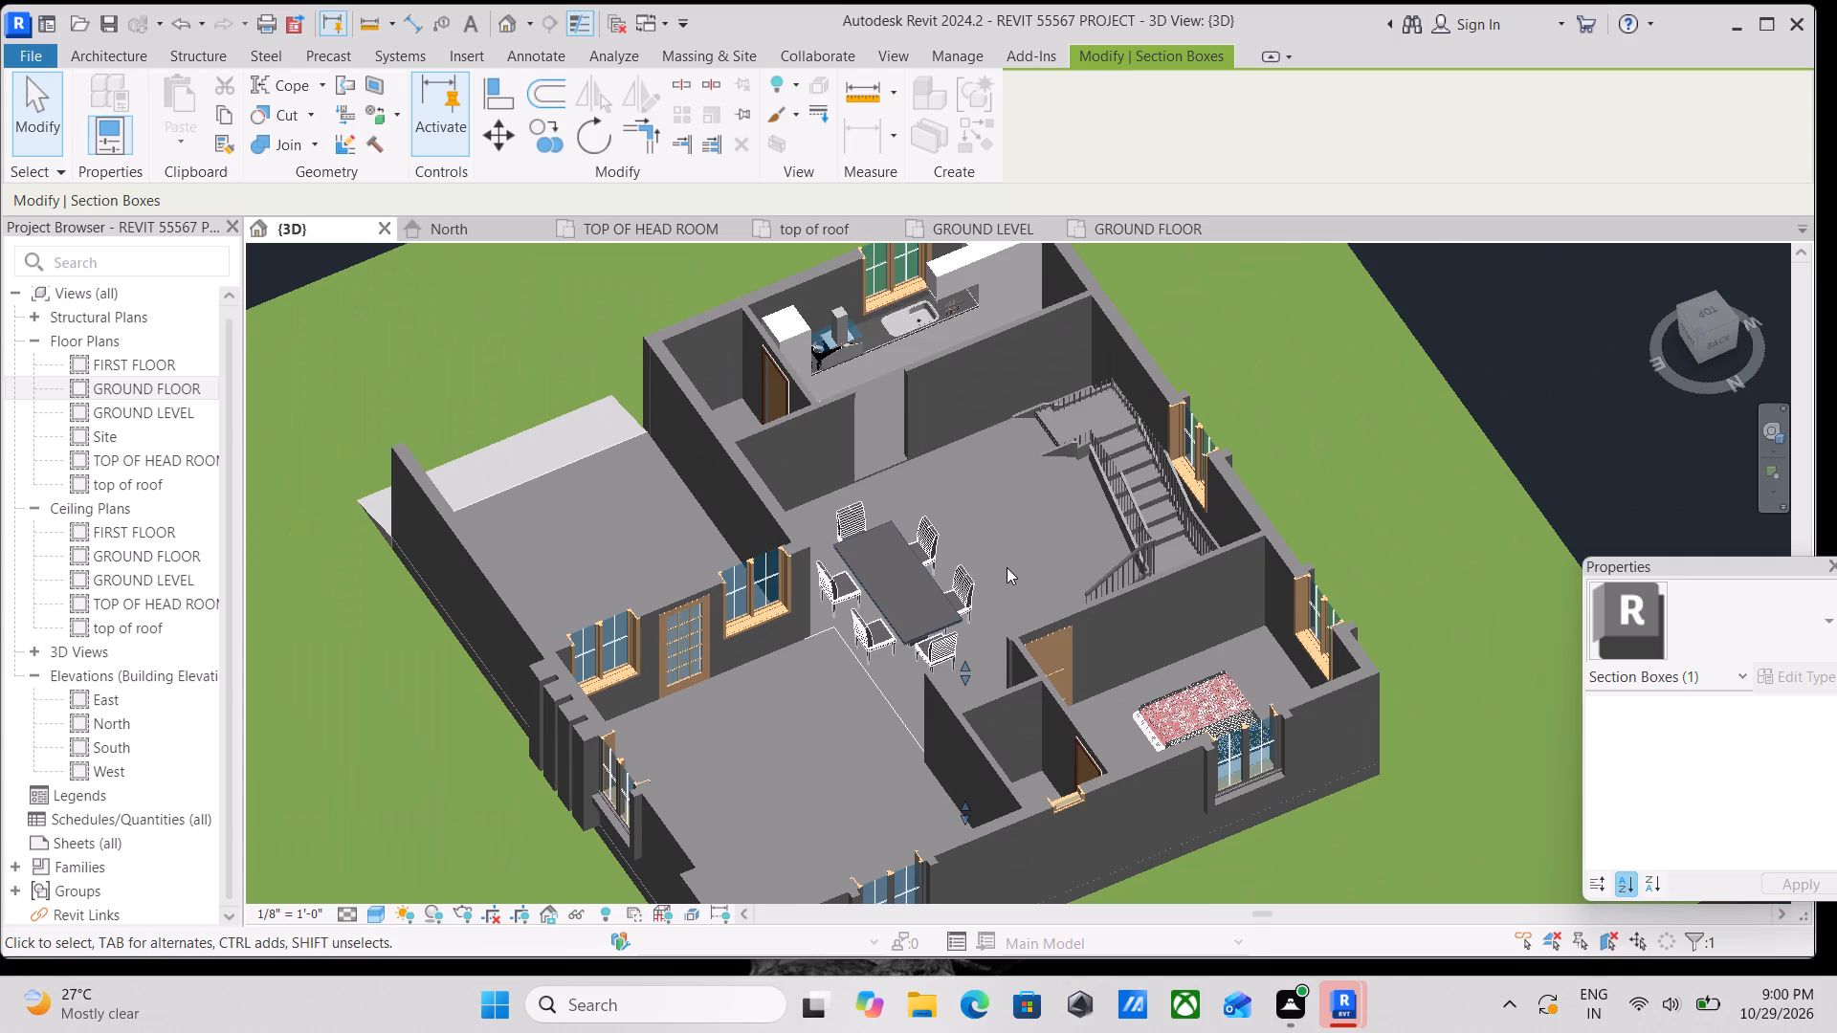
middle_click_drag(719, 806, 1117, 753, "shift")
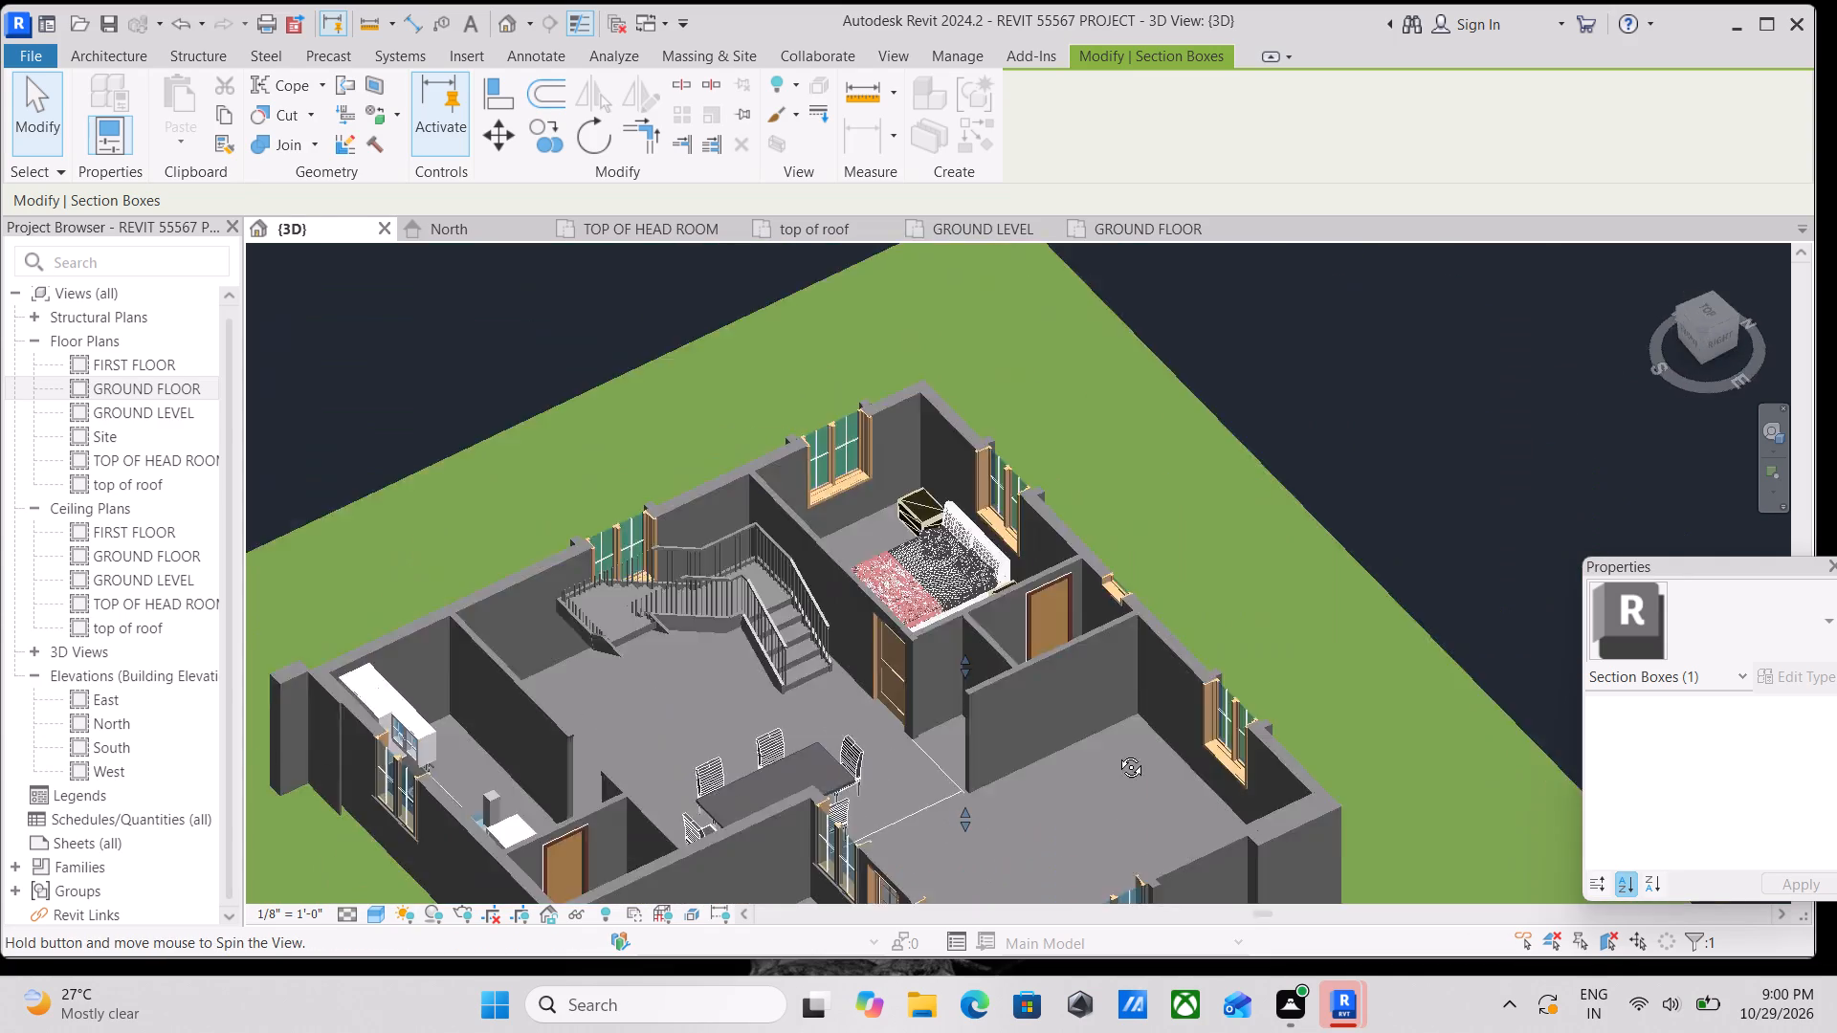
middle_click_drag(1117, 753, 1188, 724, "shift")
scroll(993, 737, "down", 1, "shift")
middle_click_drag(995, 741, 1057, 883, "shift")
middle_click_drag(1028, 731, 981, 764, "shift")
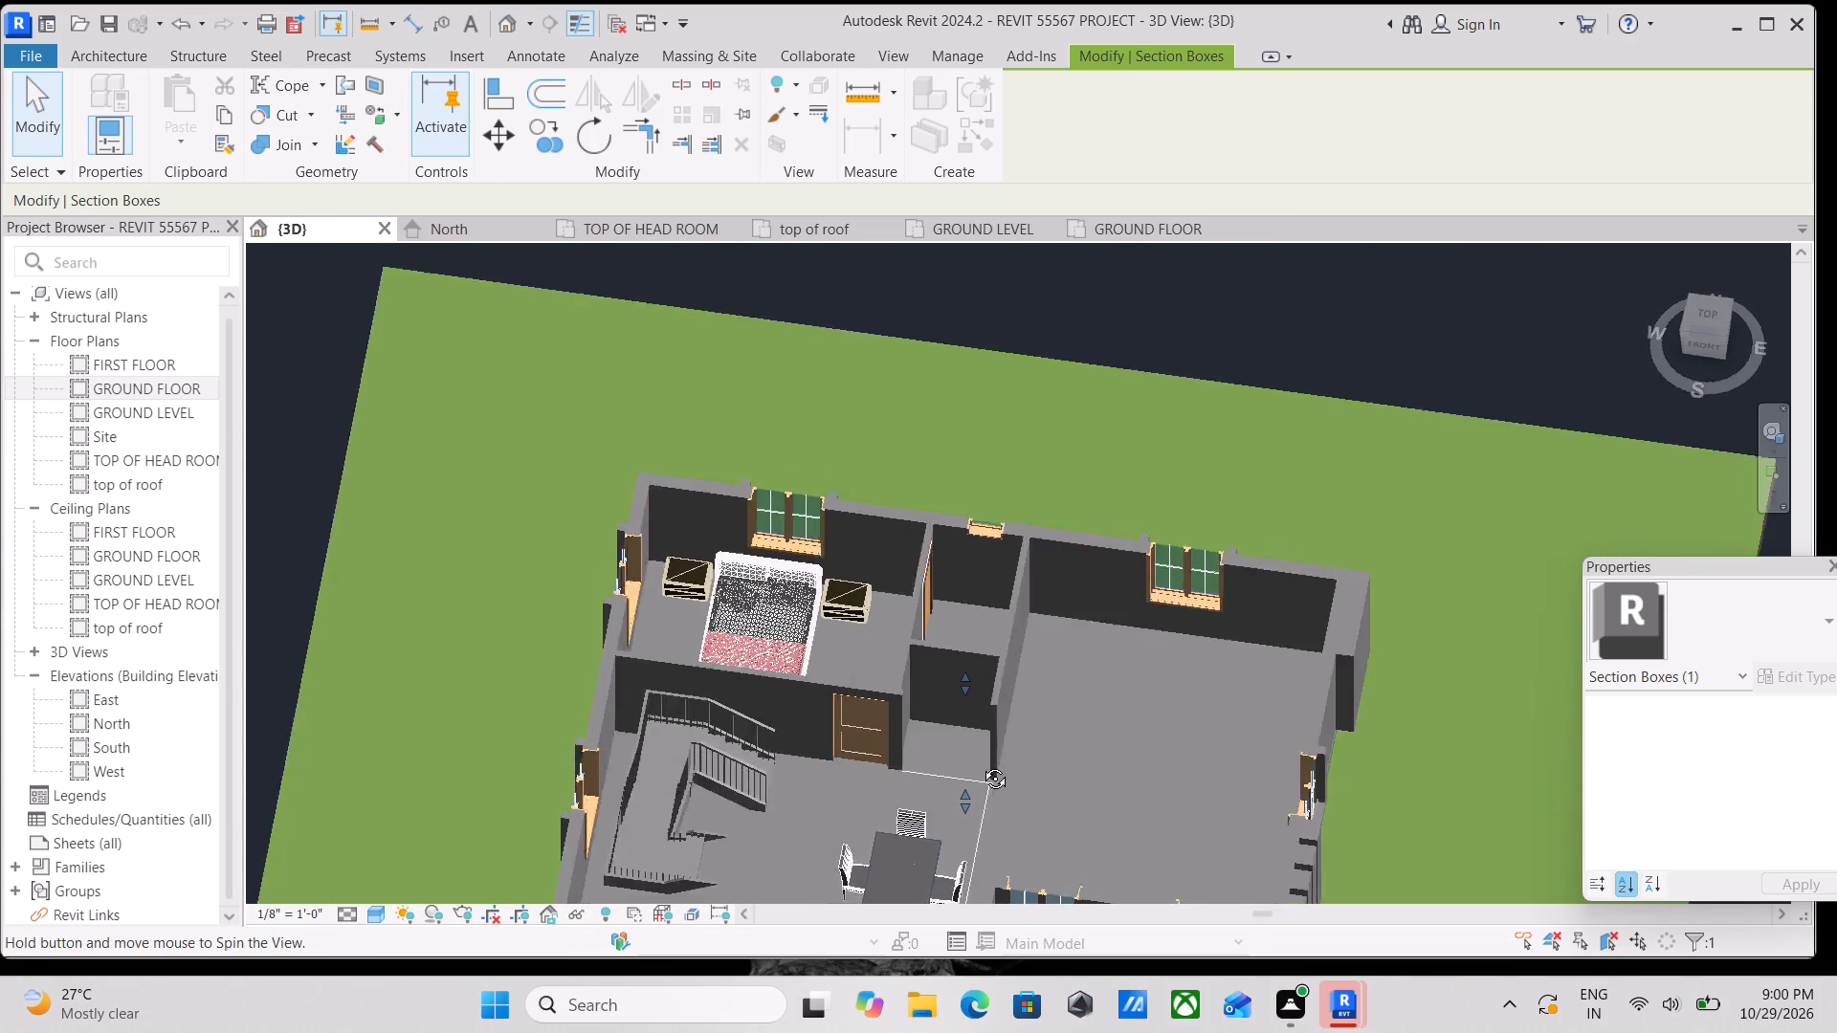
middle_click_drag(981, 764, 1026, 894, "shift")
middle_click_drag(1014, 817, 1024, 763)
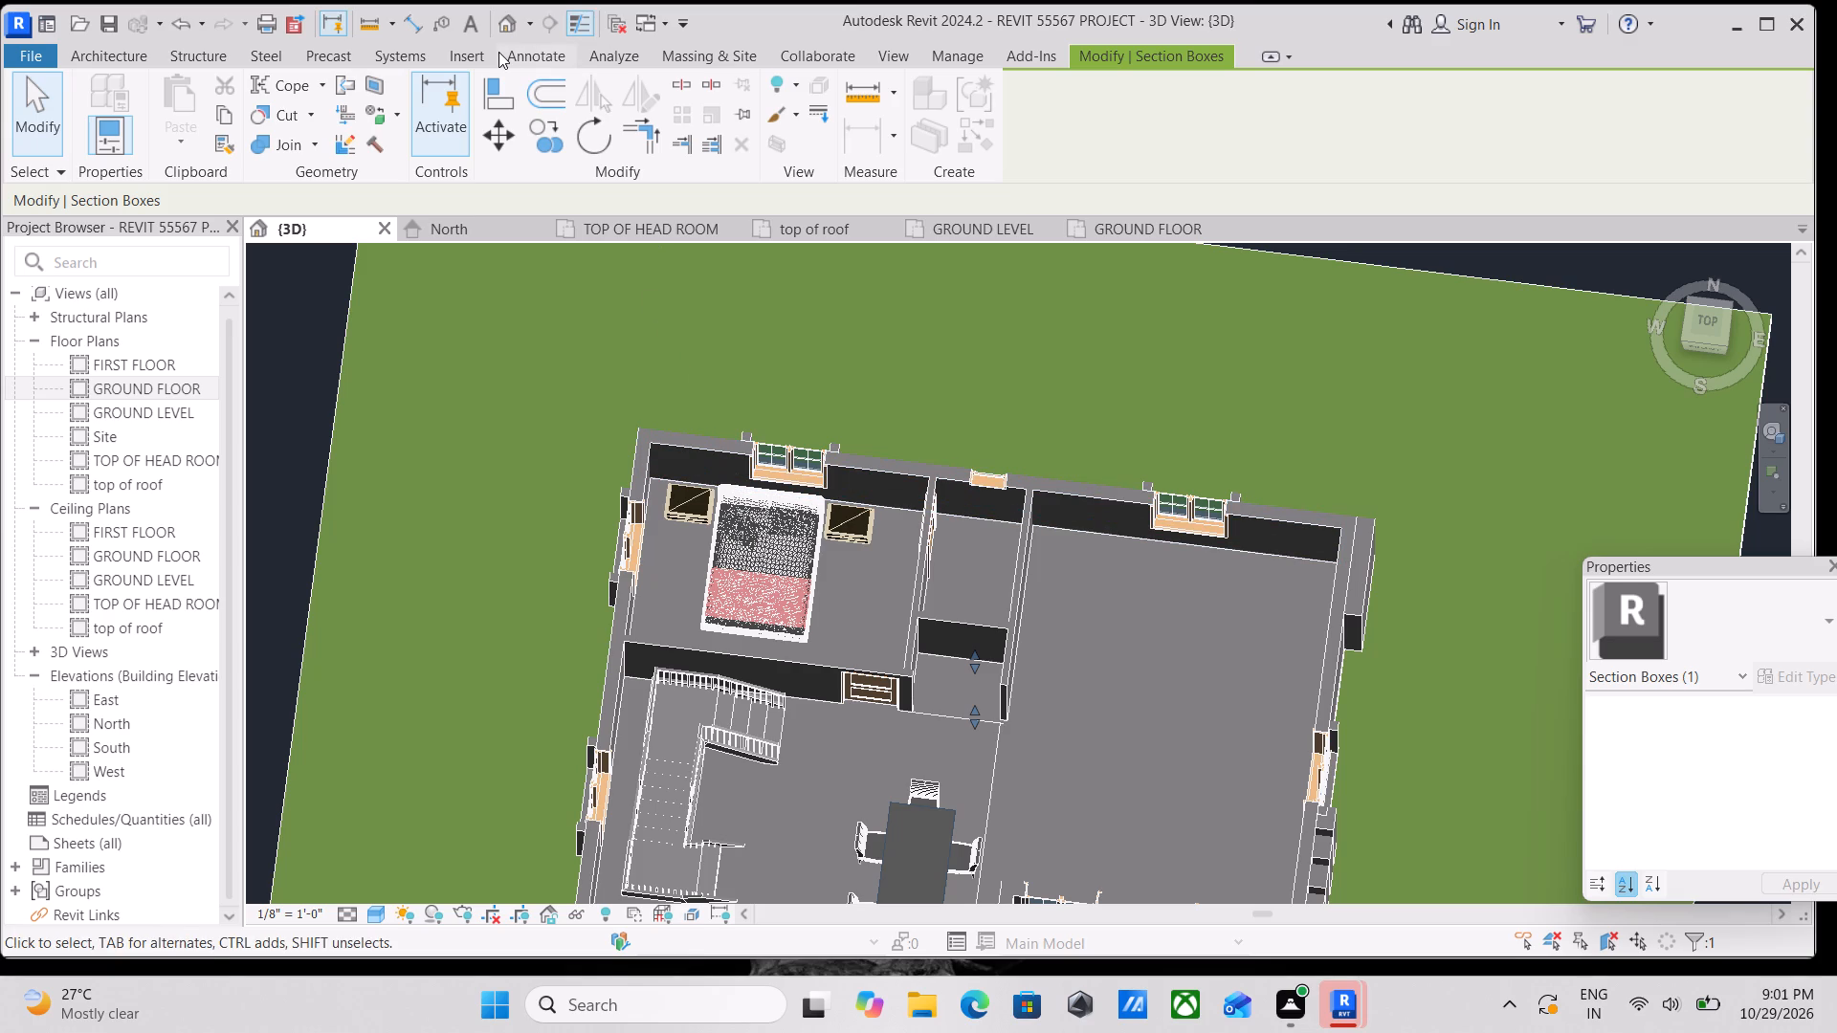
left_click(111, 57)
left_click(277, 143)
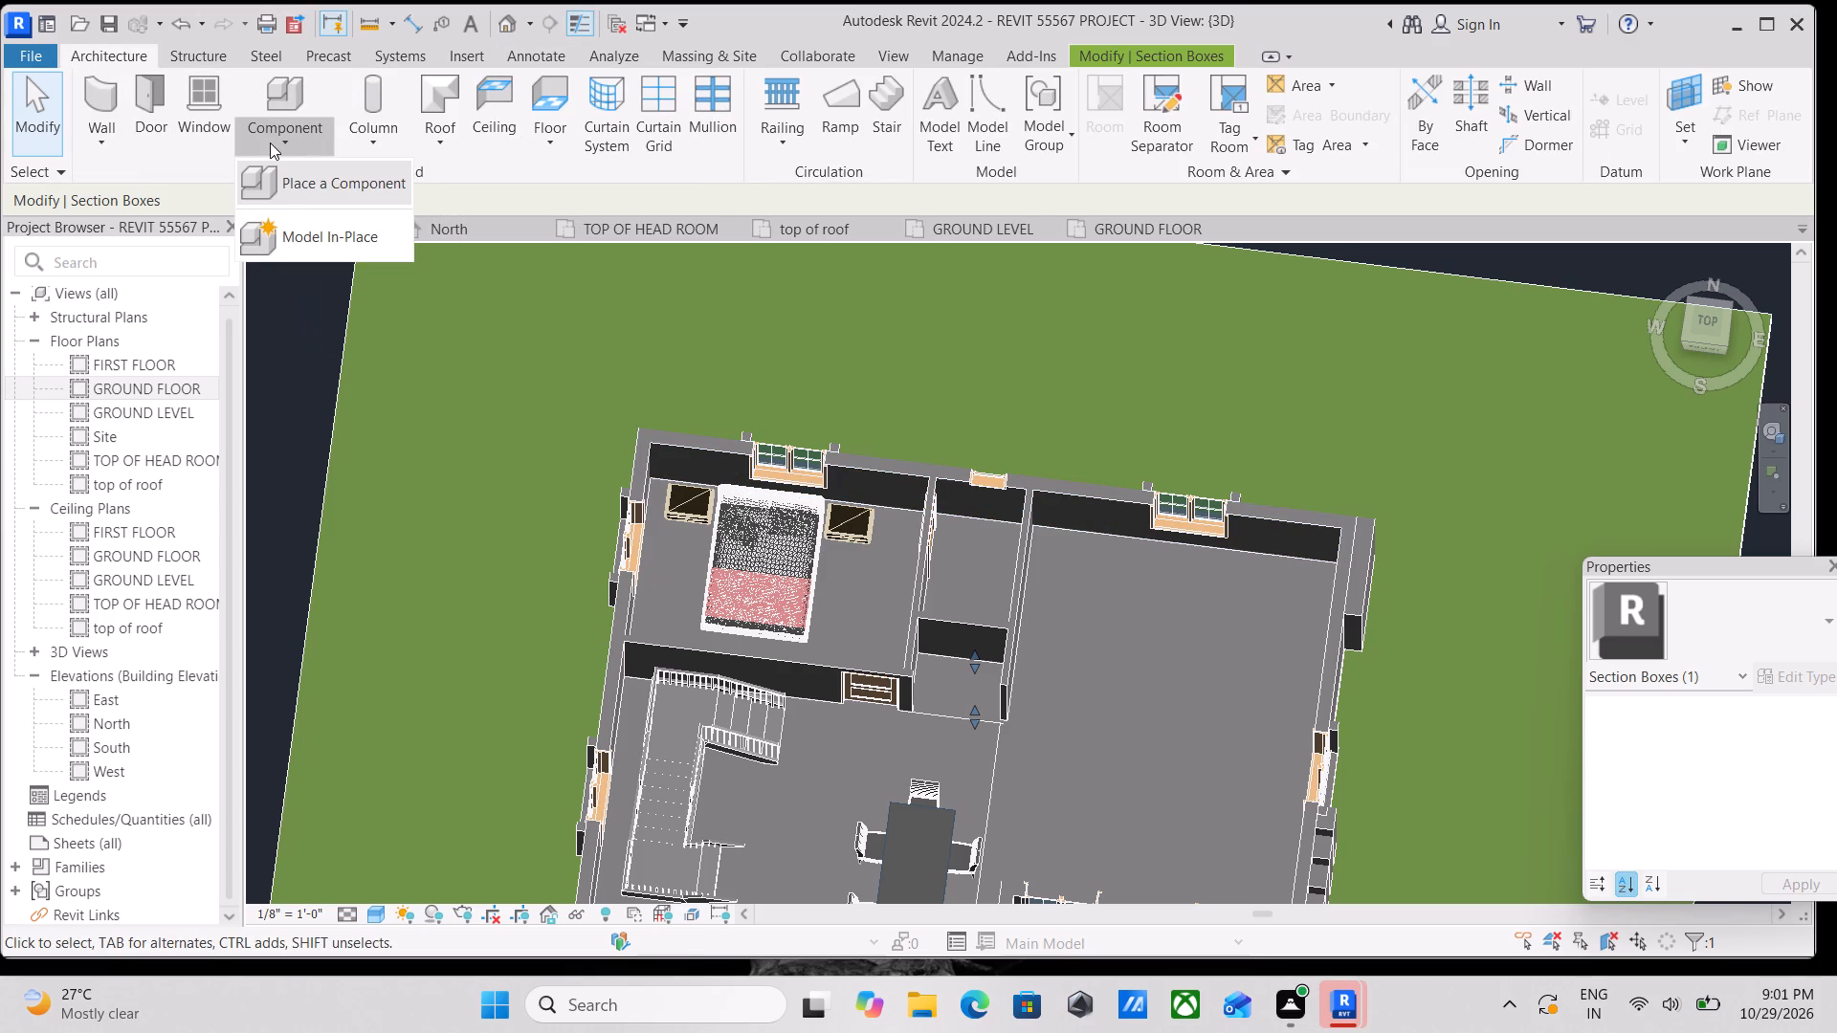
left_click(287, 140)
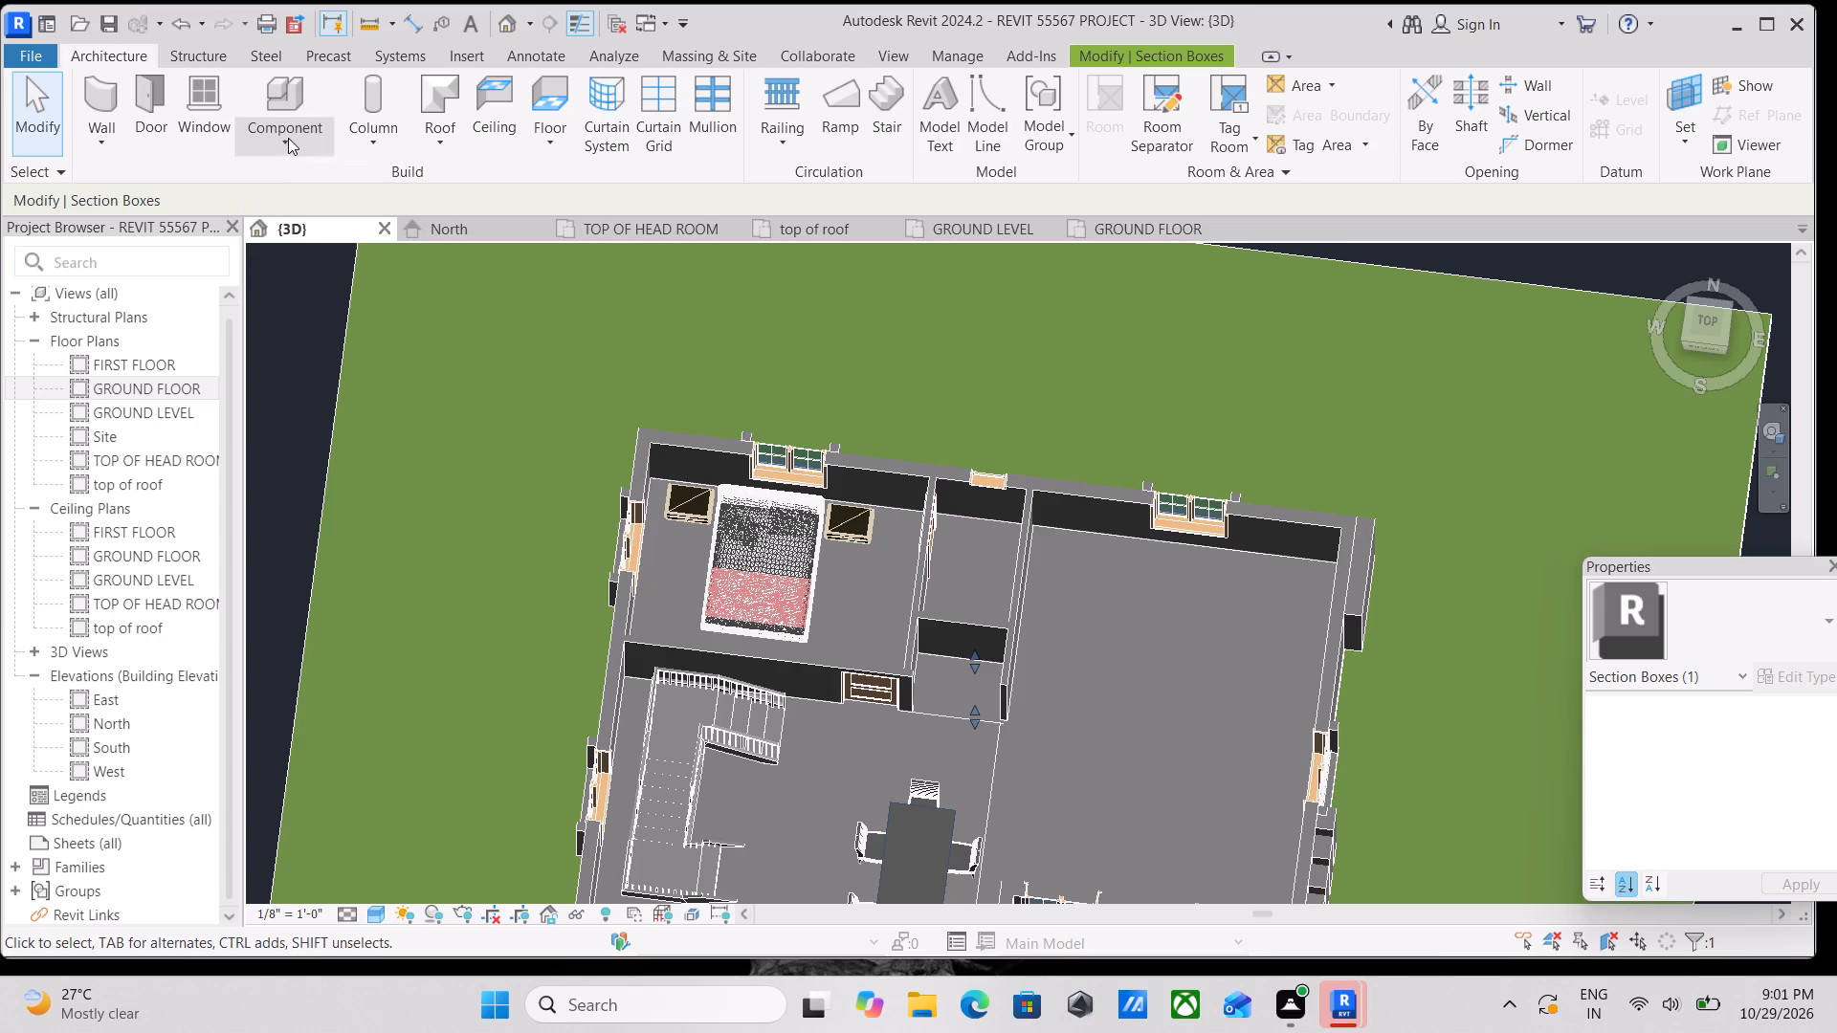
Look through the loadable bed families in the beds folder, comparing the previews of the modern, Egypt-based and other bed designs.
left_click(473, 61)
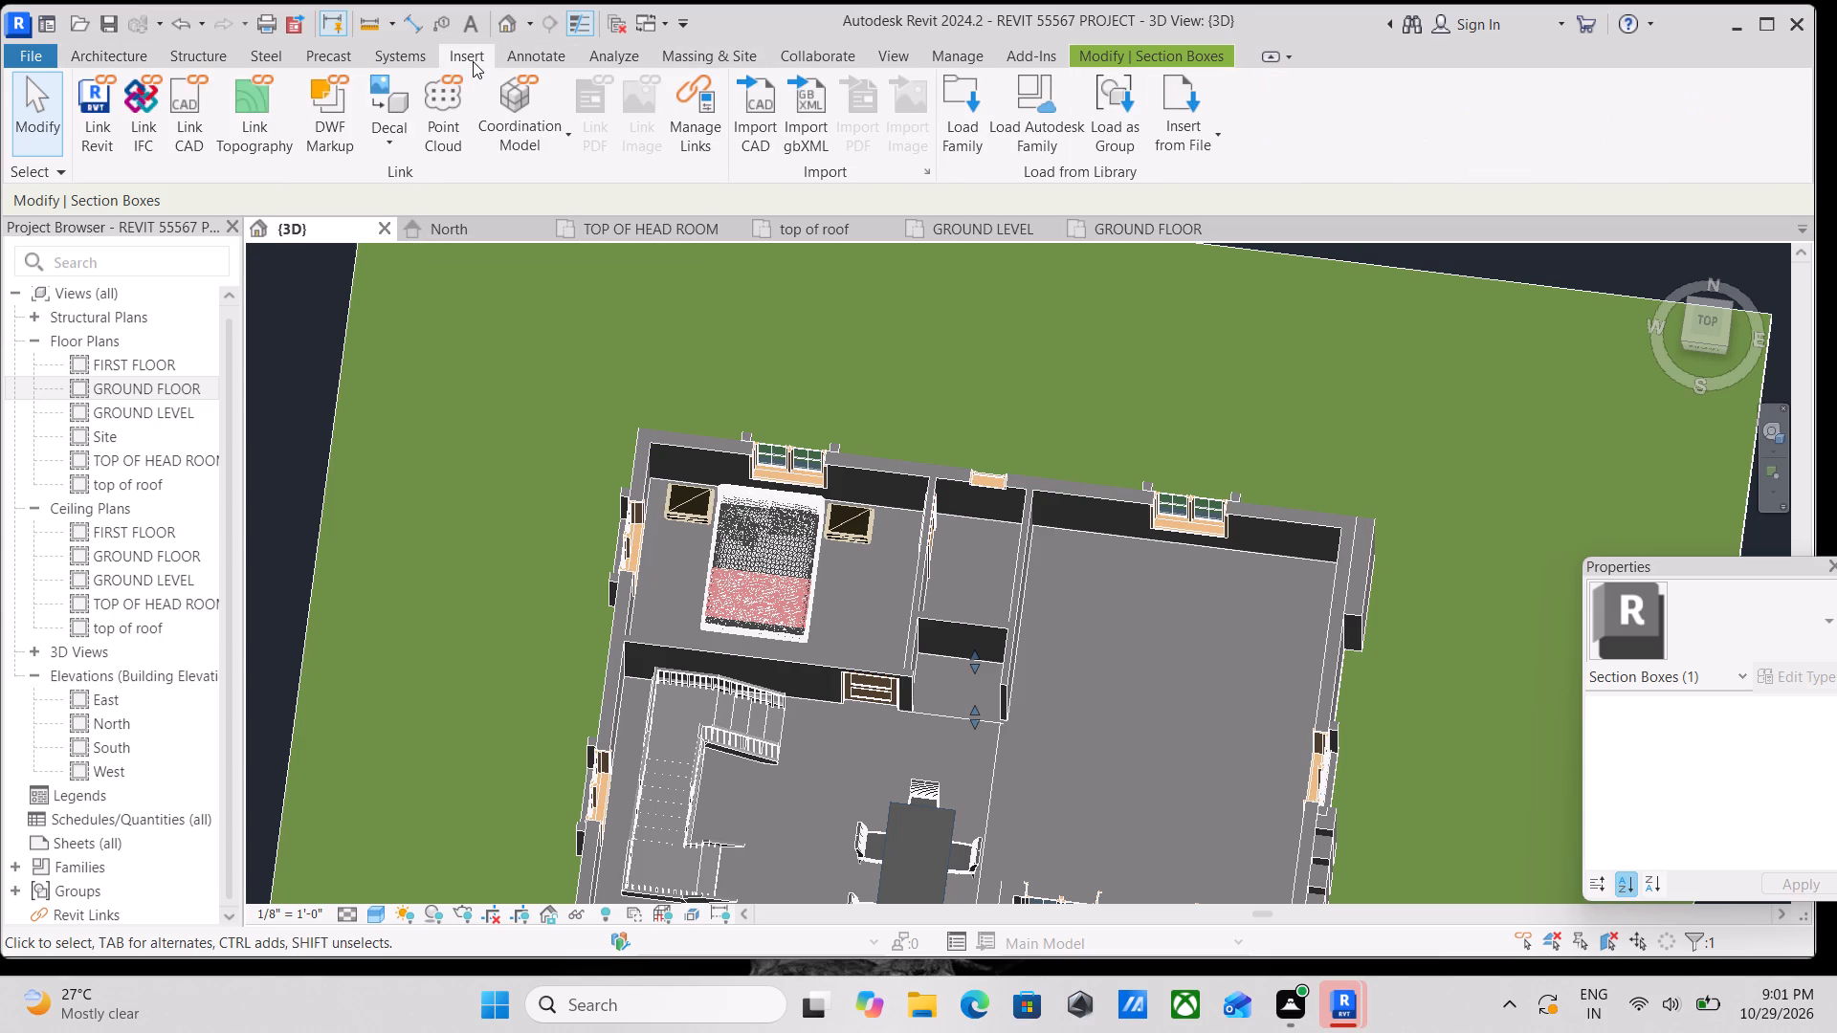
left_click(985, 116)
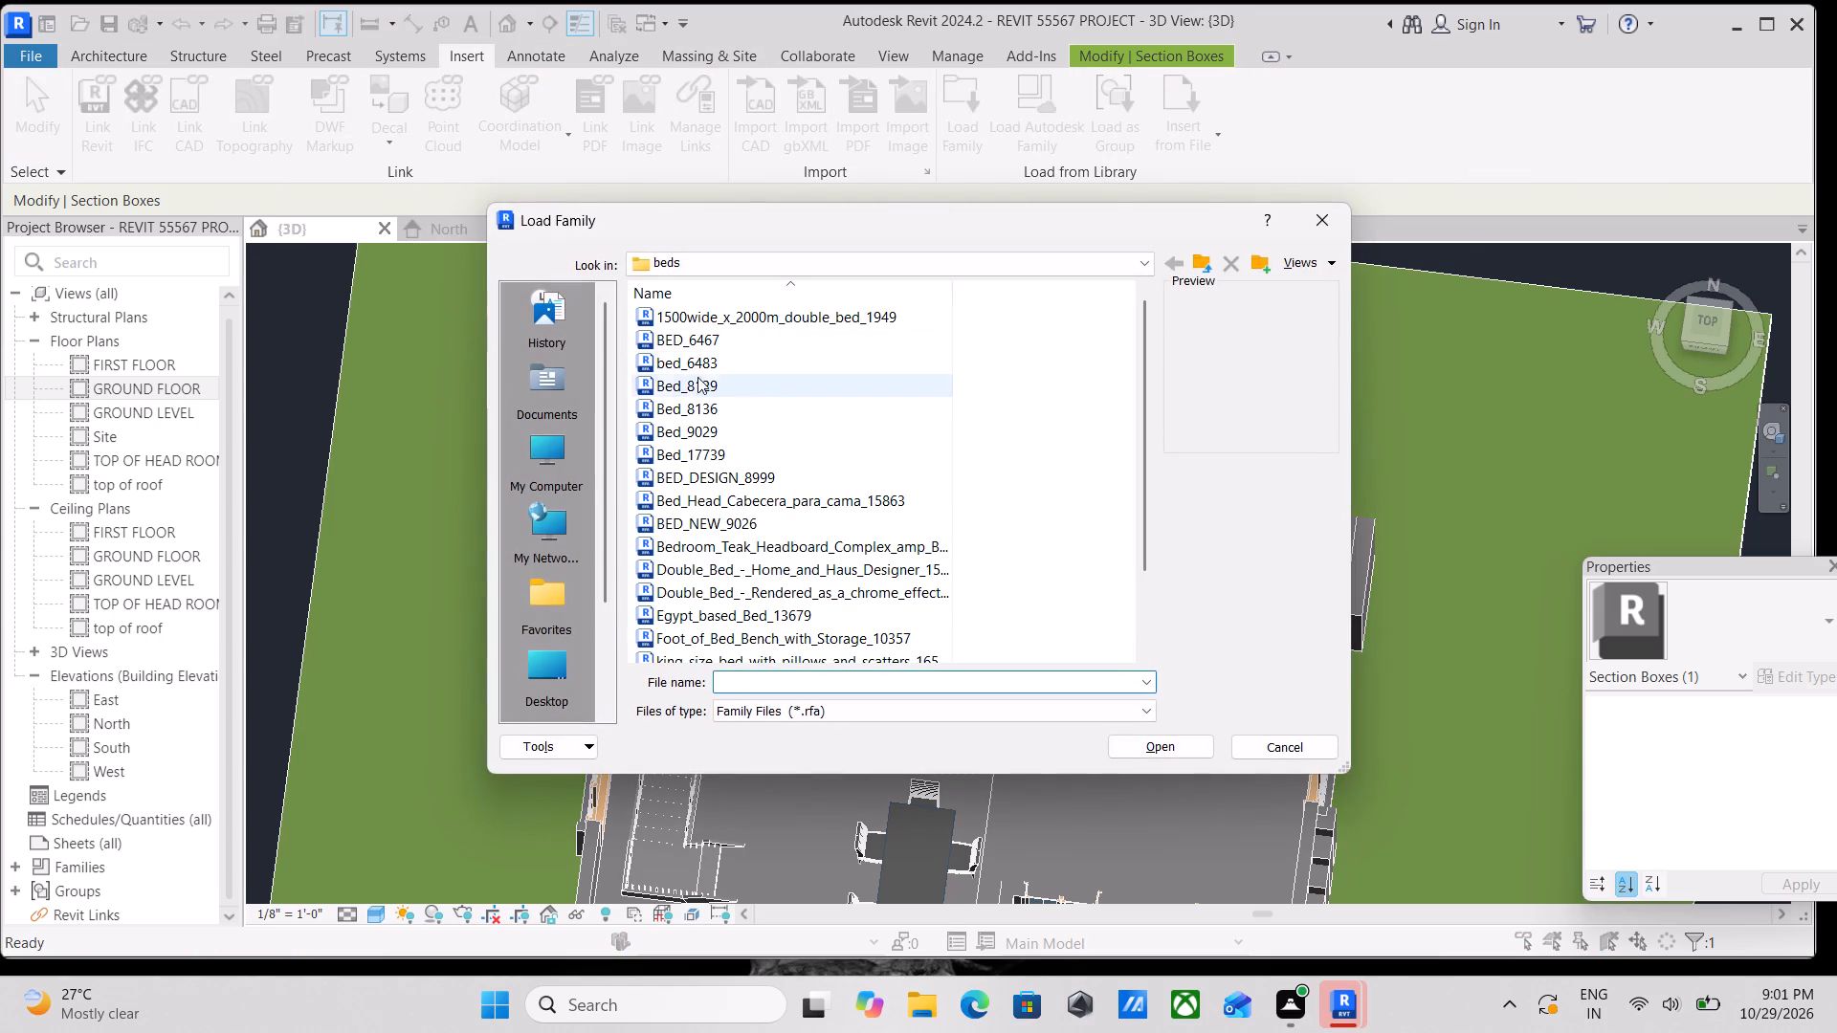
left_click(682, 382)
left_click(697, 344)
scroll(700, 358, "up", 2)
left_click(701, 315)
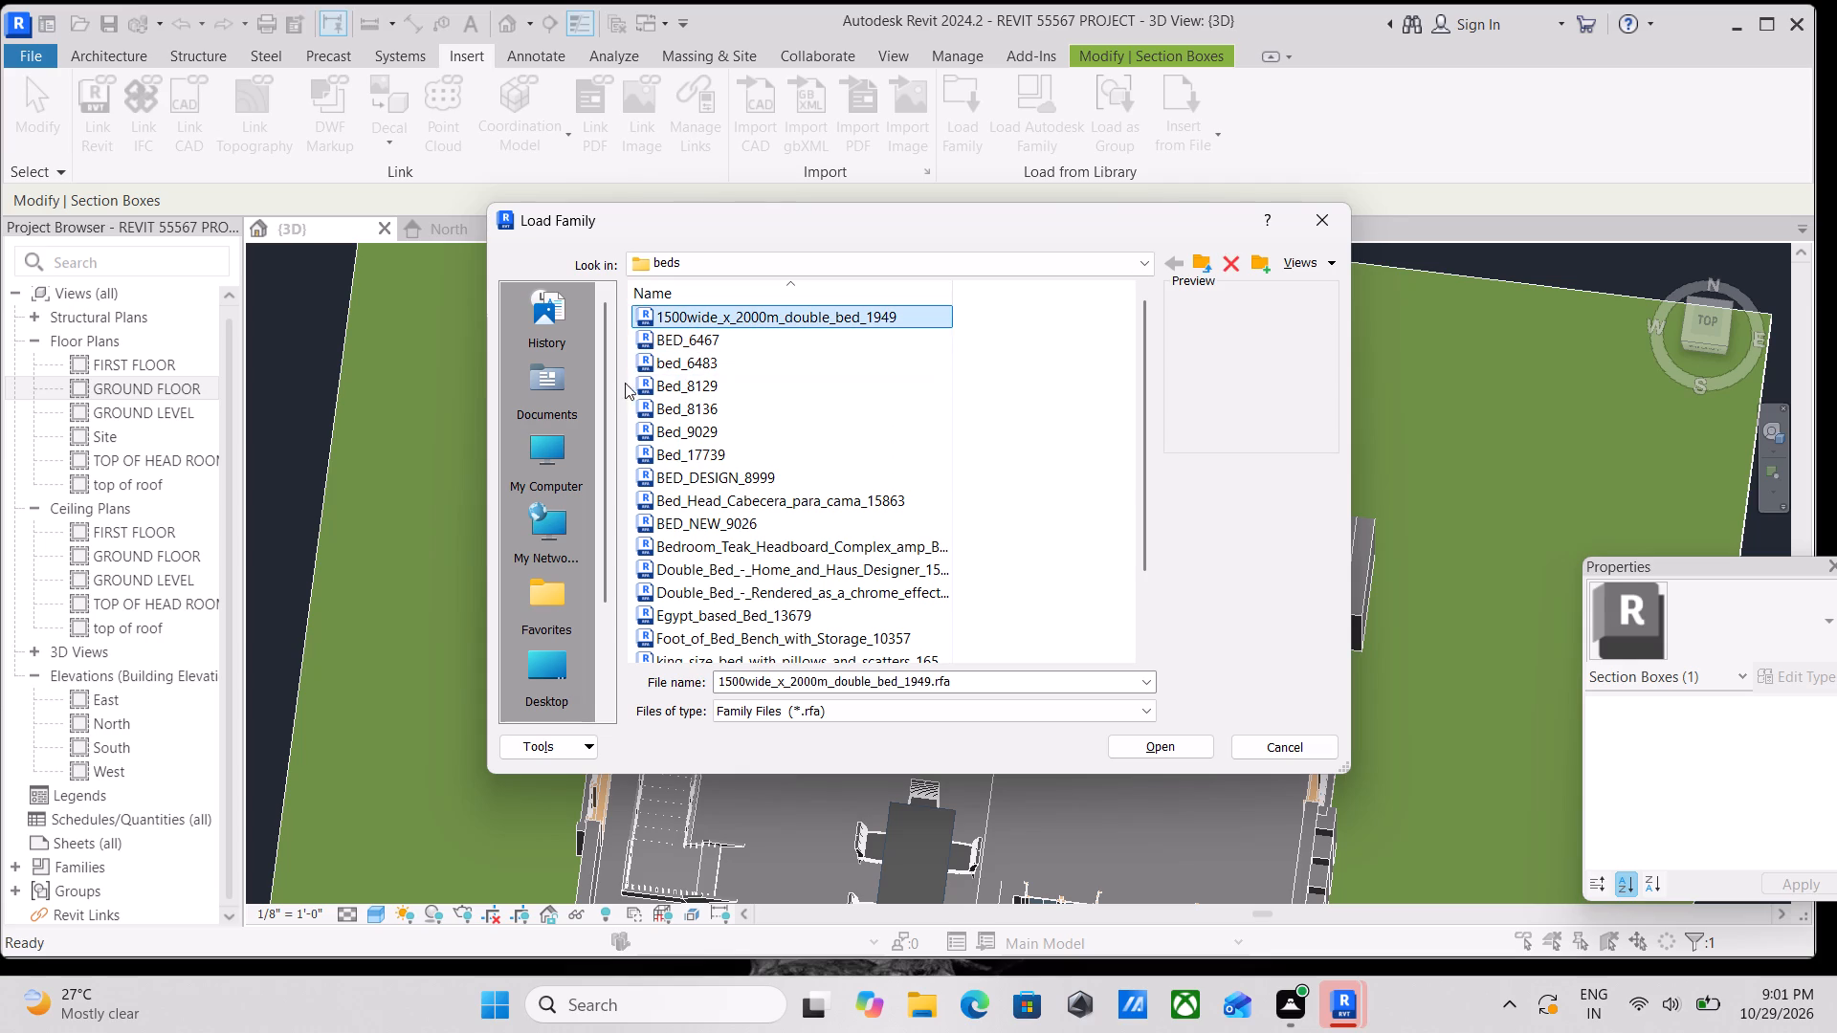
scroll(716, 426, "down", 1)
left_click(707, 443)
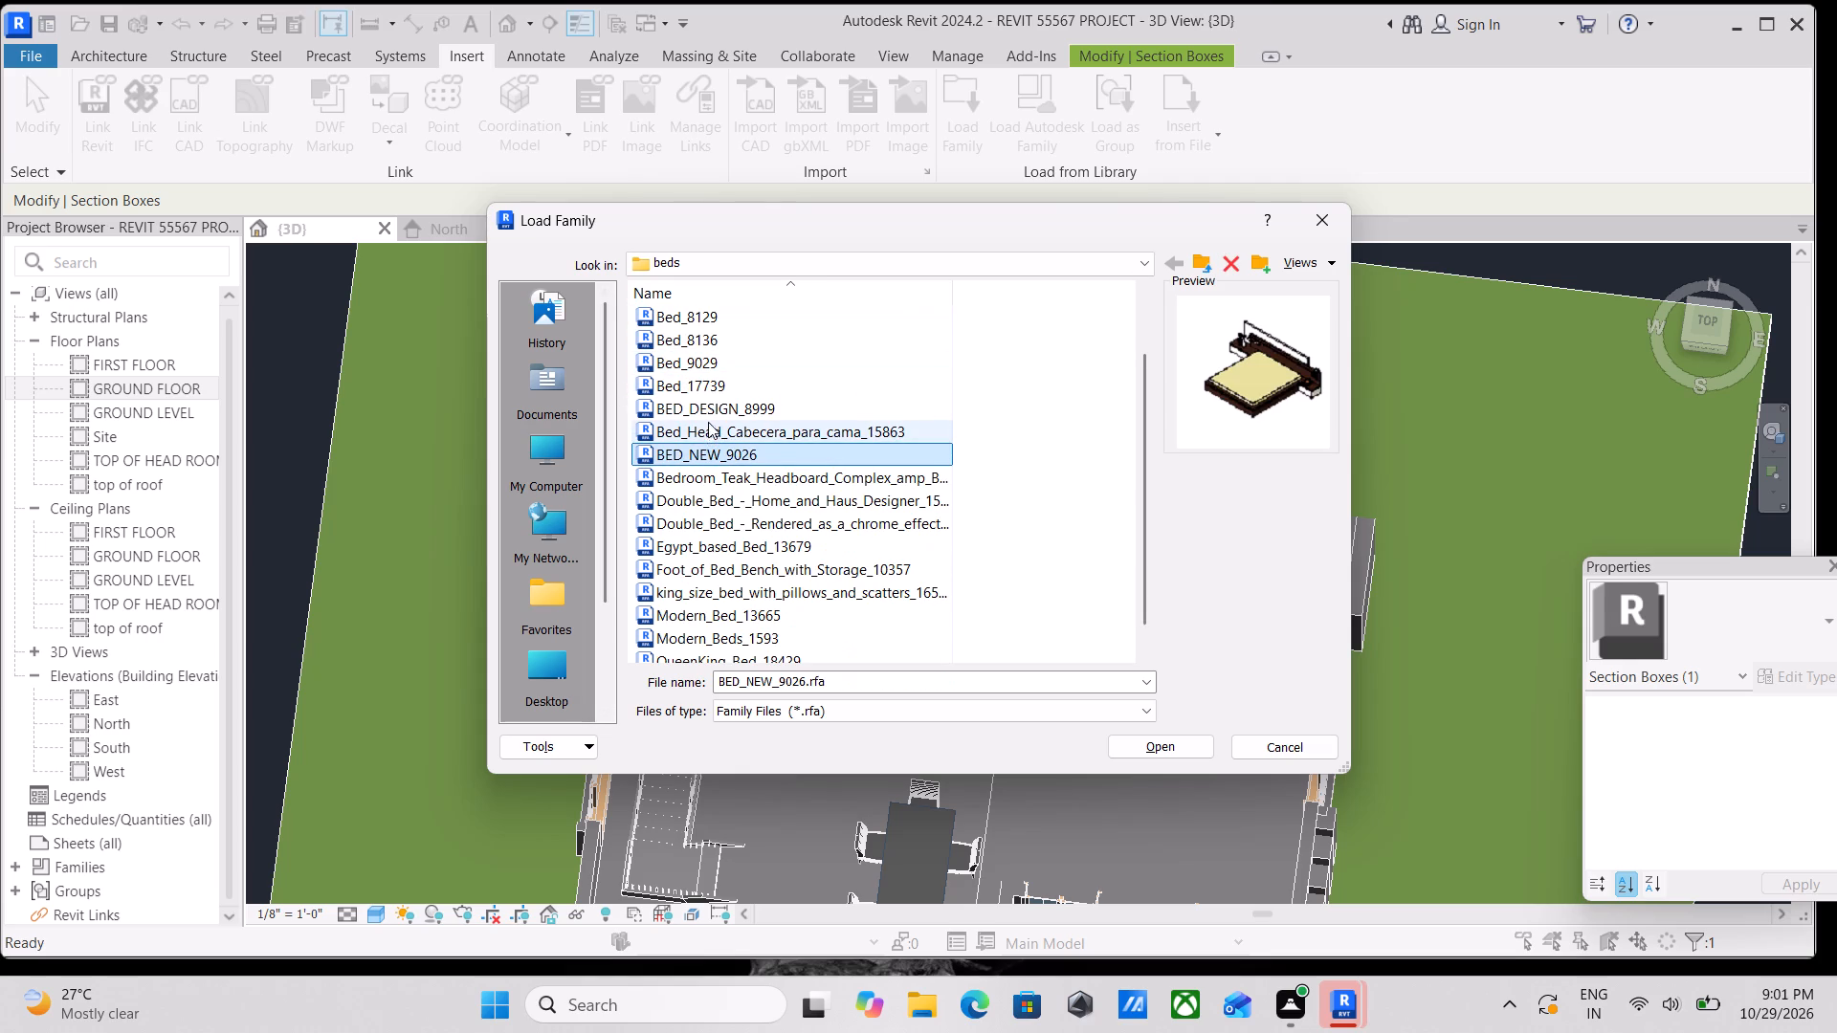
left_click(688, 427)
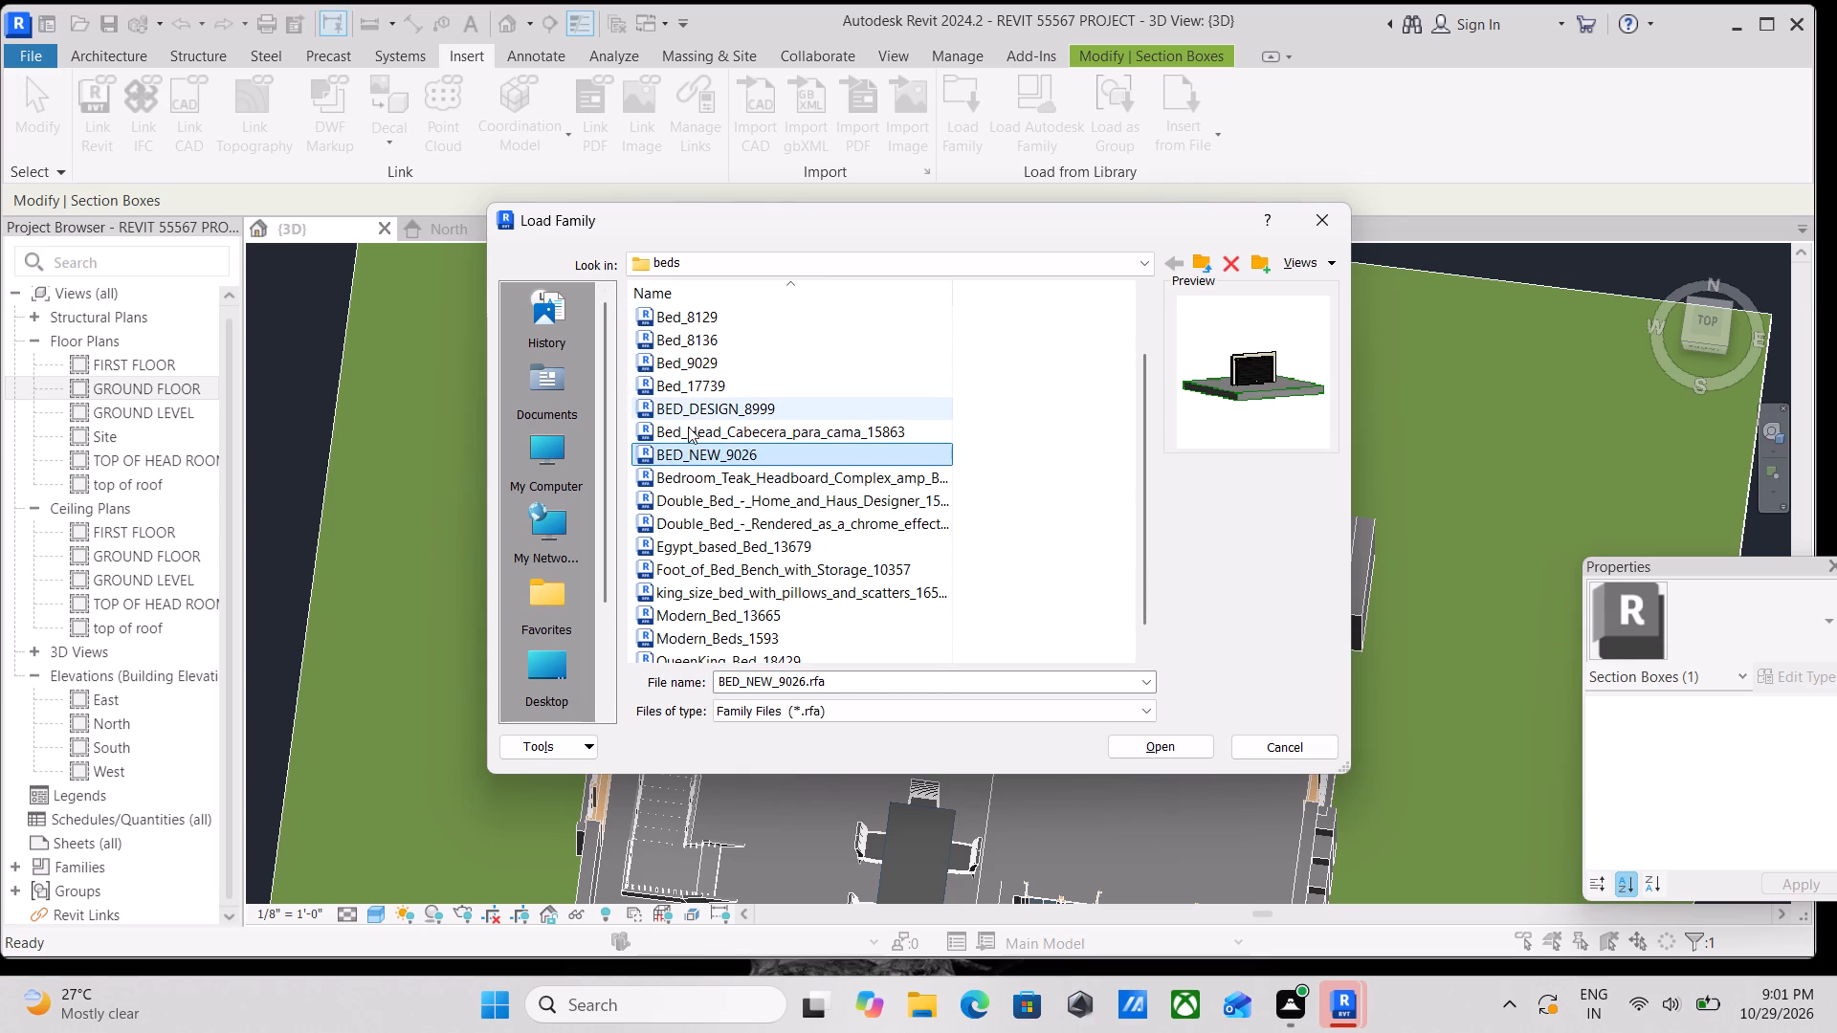
scroll(742, 530, "down", 2)
left_click(745, 525)
left_click(745, 491)
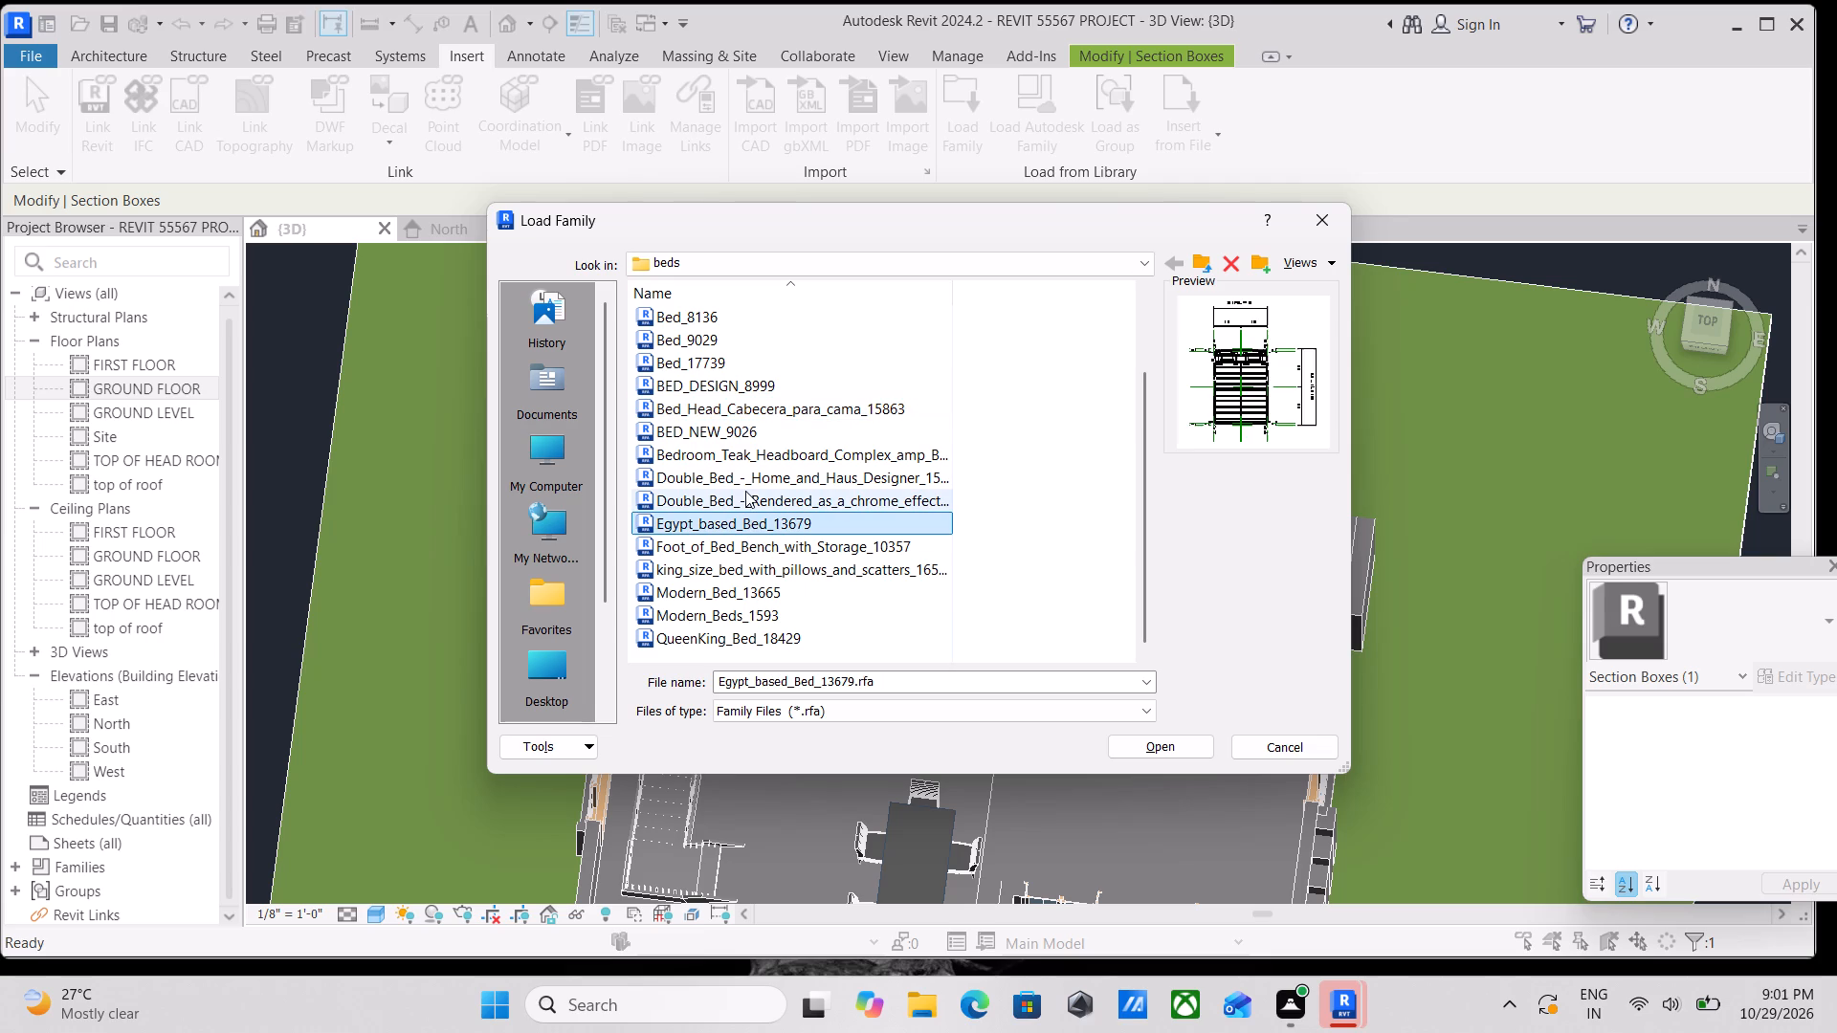
scroll(750, 545, "down", 2)
left_click(747, 594)
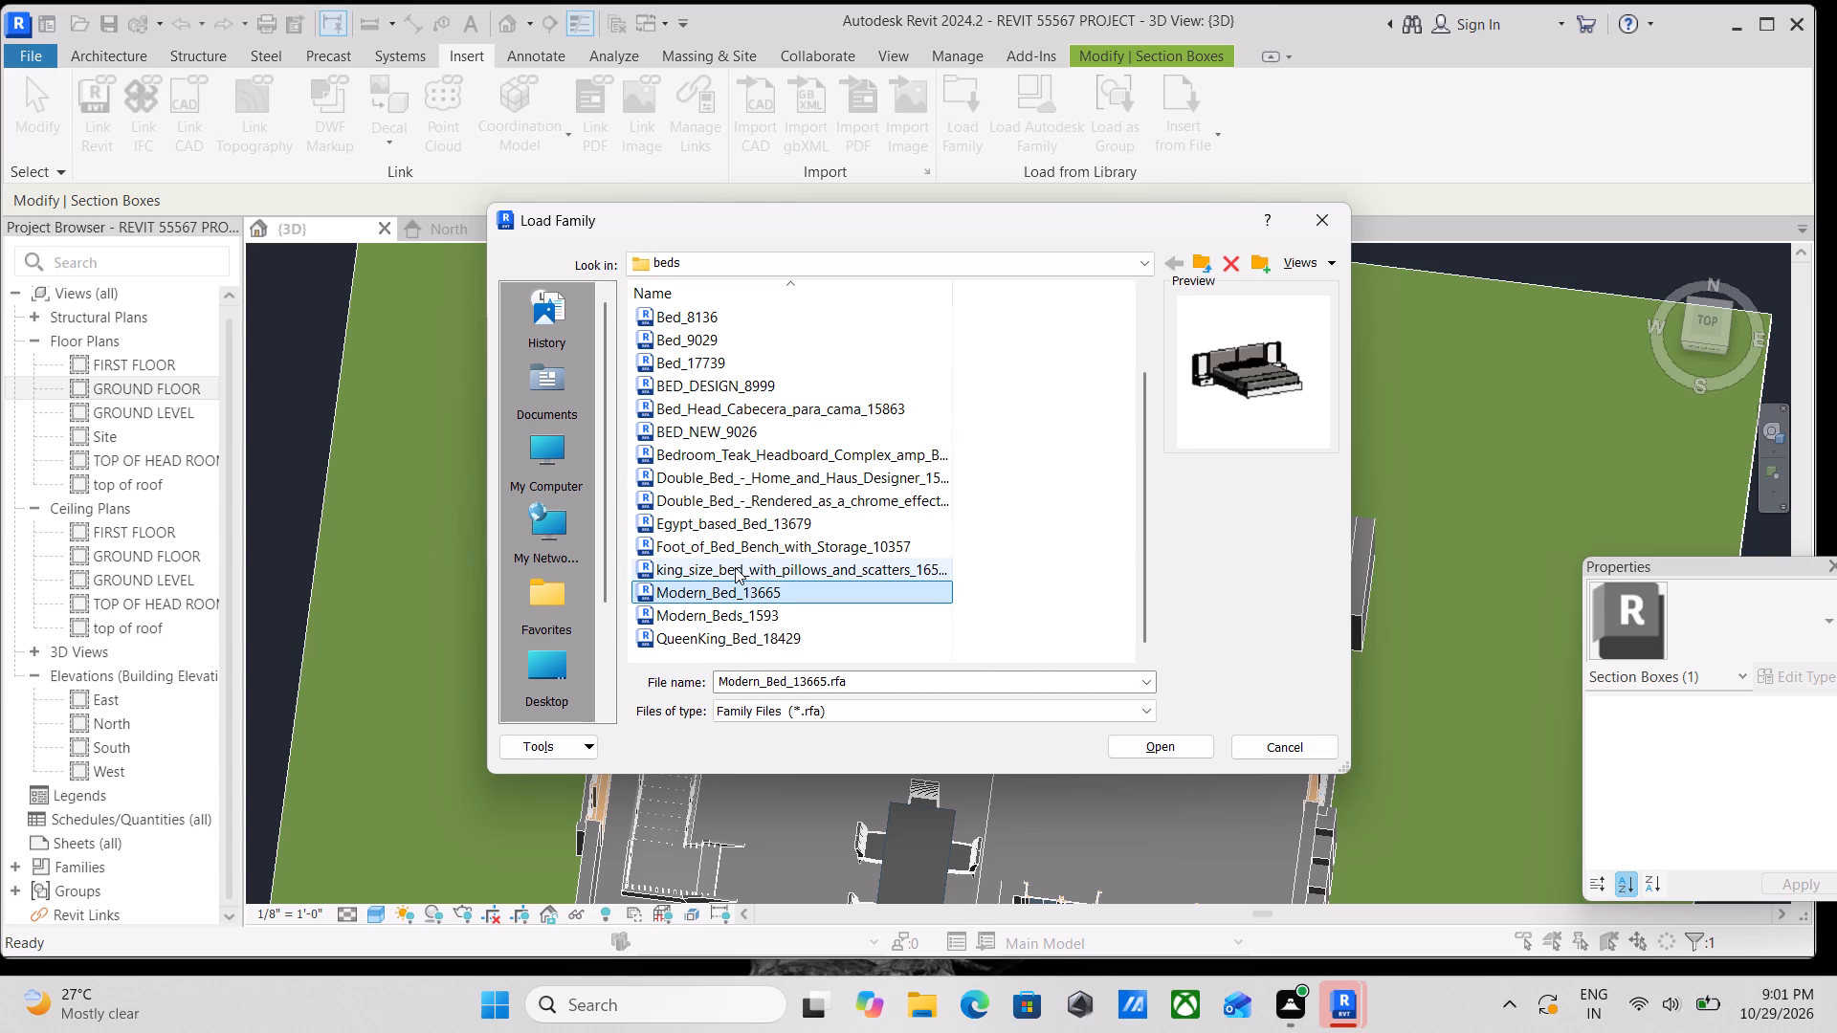
left_click(735, 567)
scroll(729, 579, "down", 2)
left_click(715, 624)
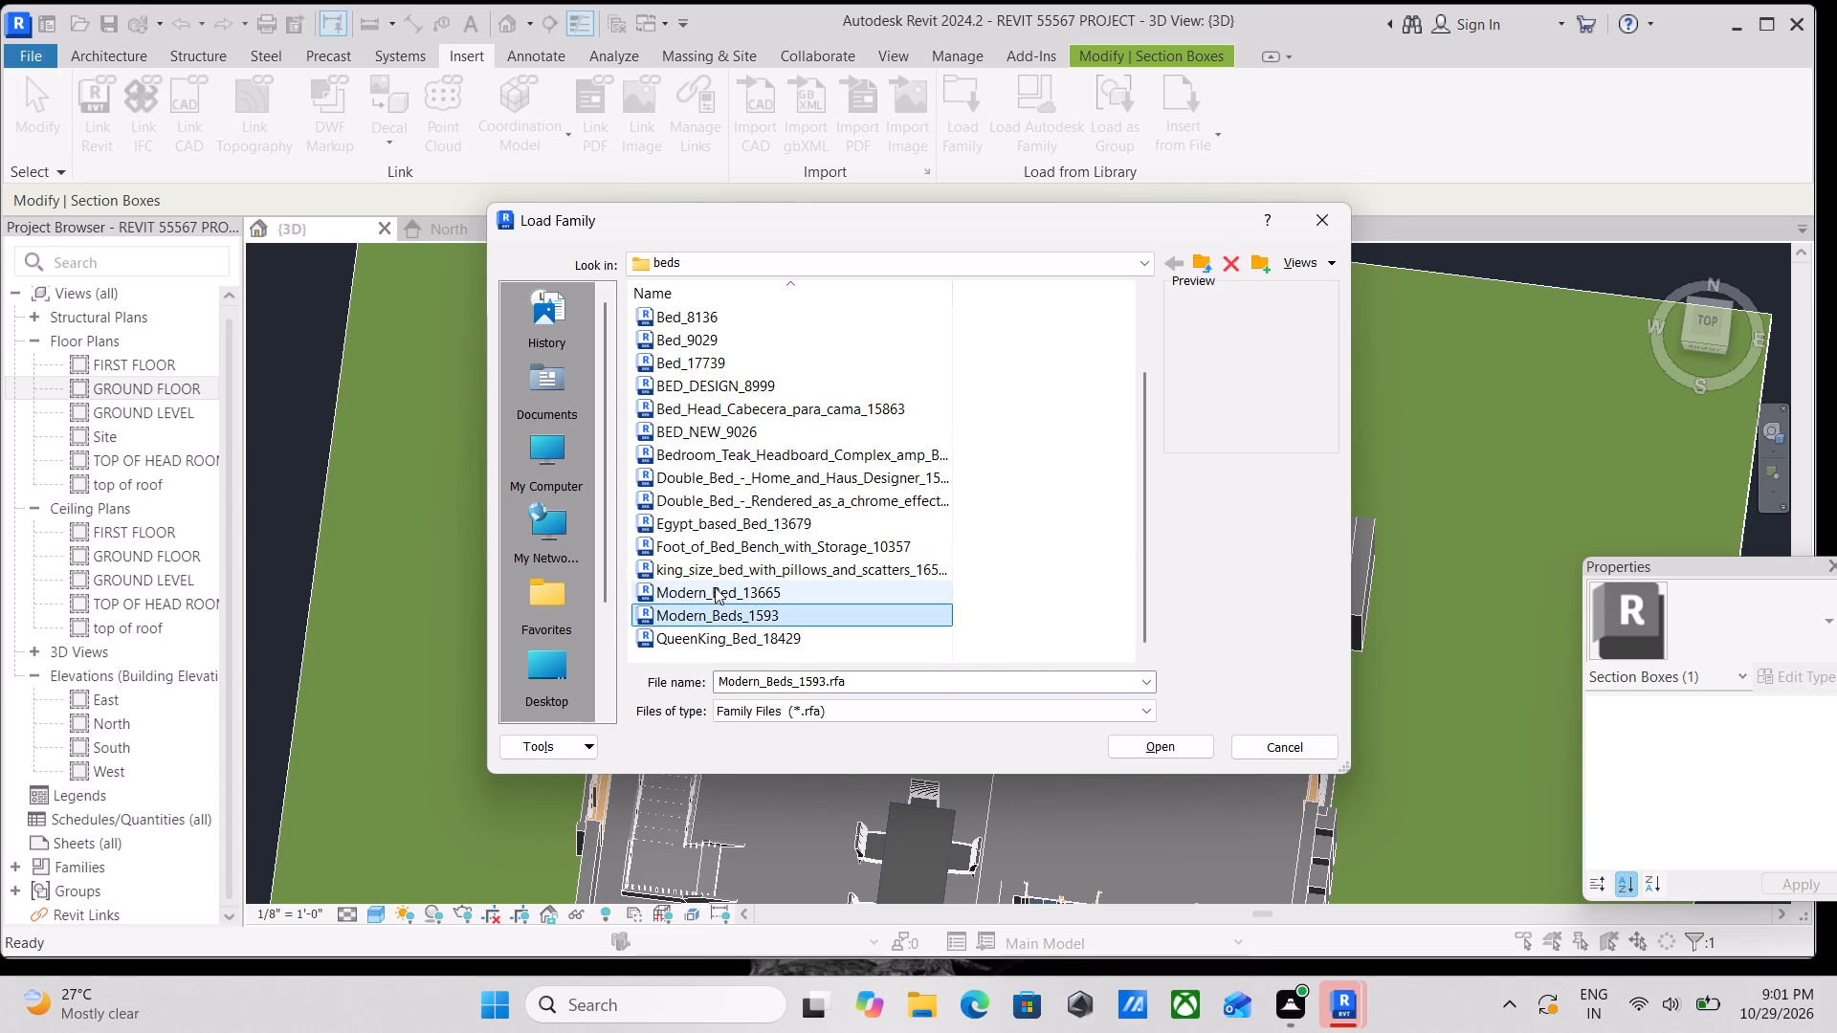
left_click(715, 586)
scroll(563, 425, "up", 2)
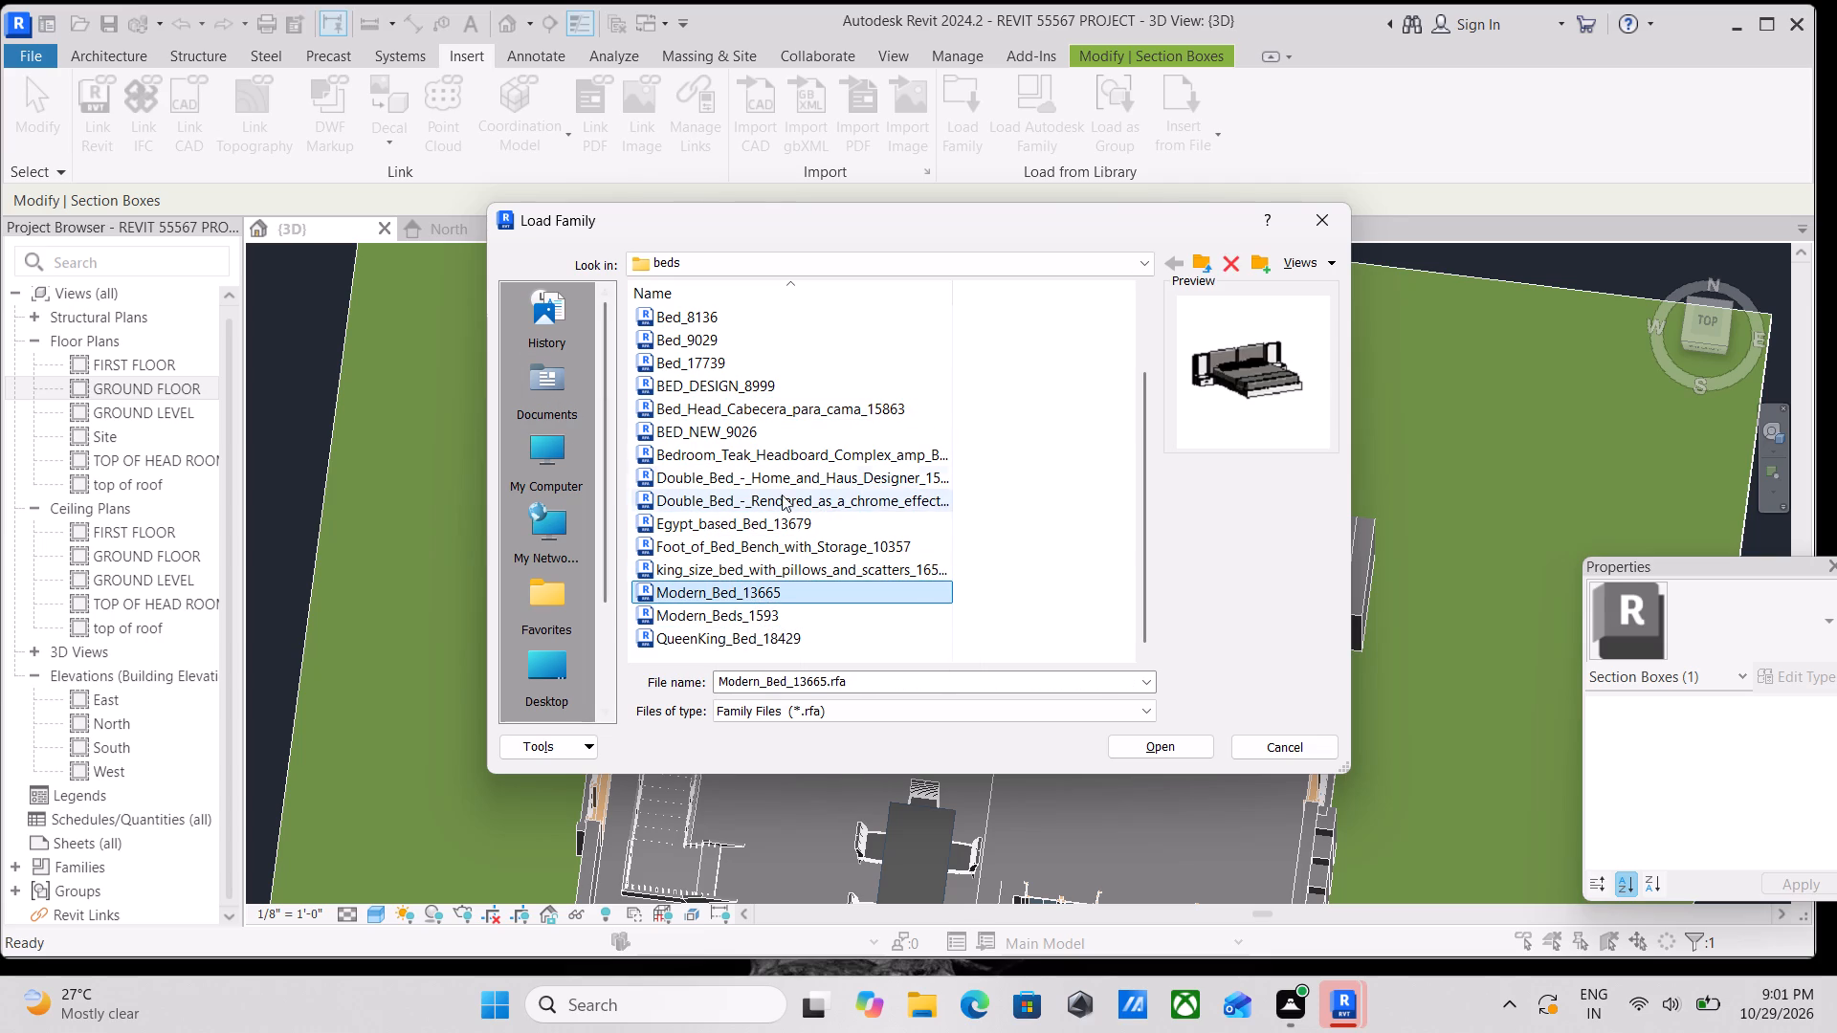
scroll(808, 513, "up", 7)
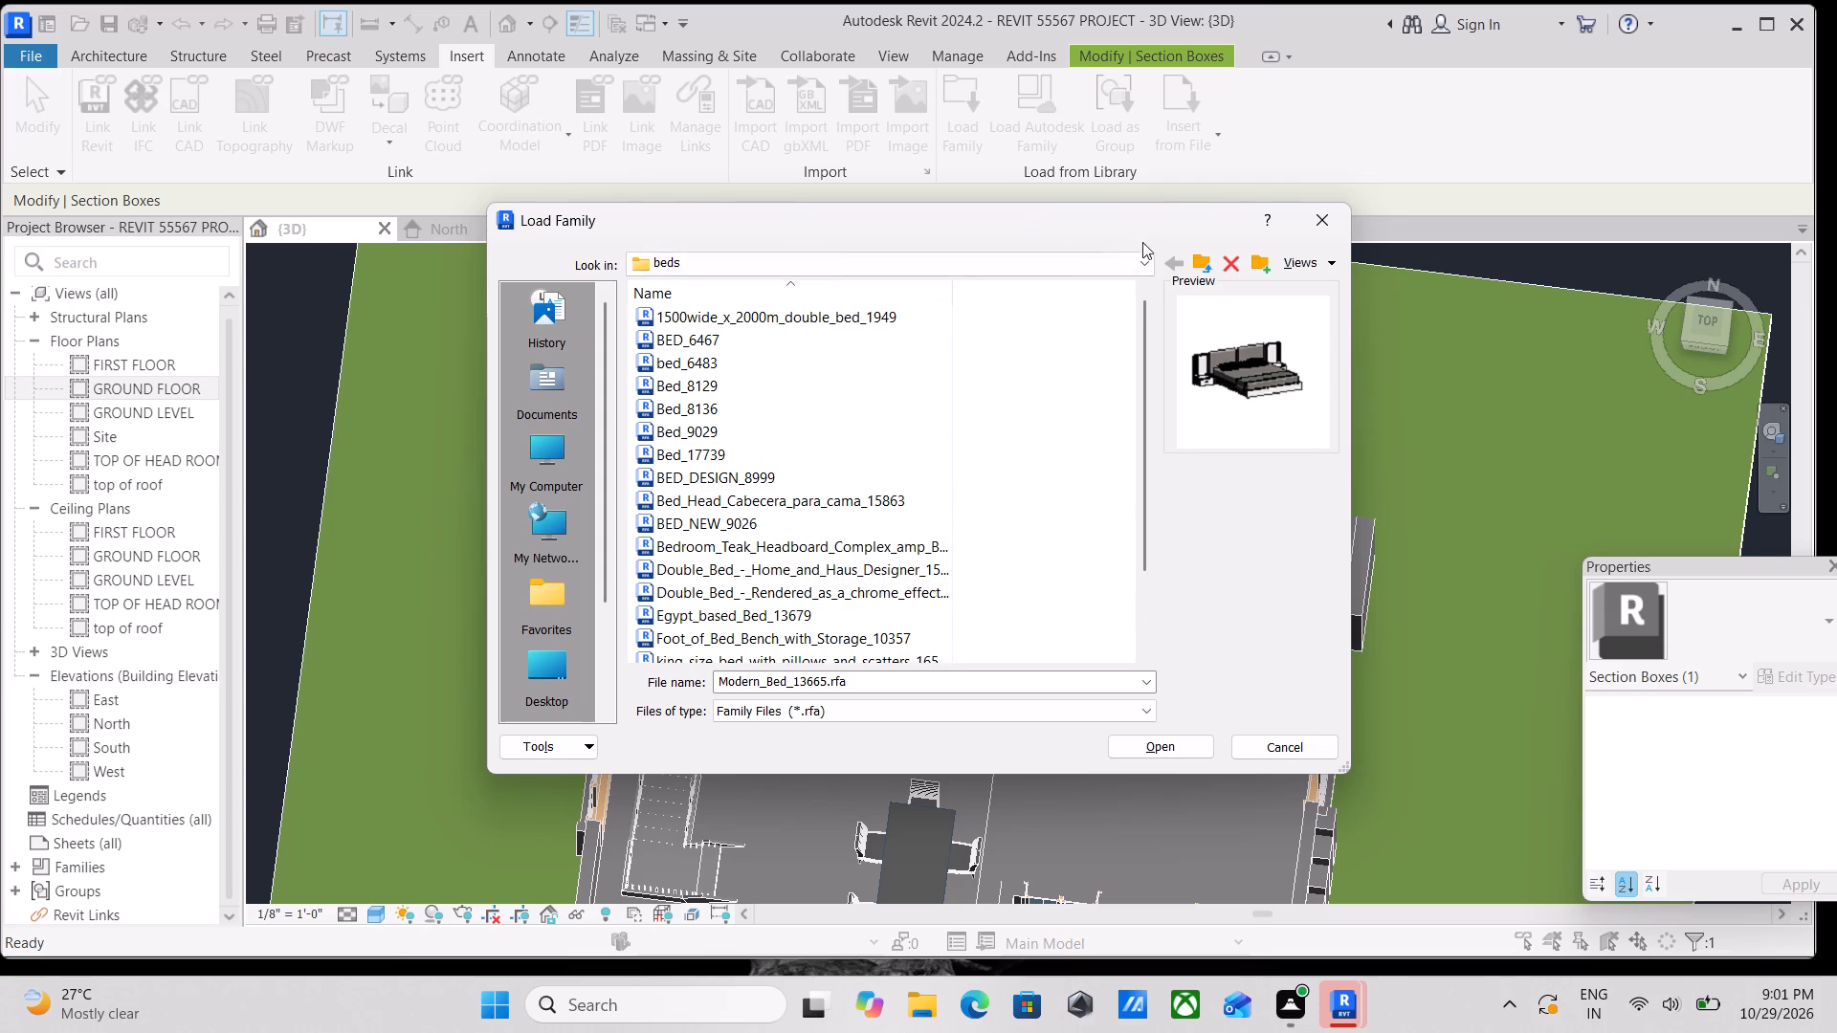
Go up to the parent library folder and open its sofa folder for loading a family.
left_click(725, 259)
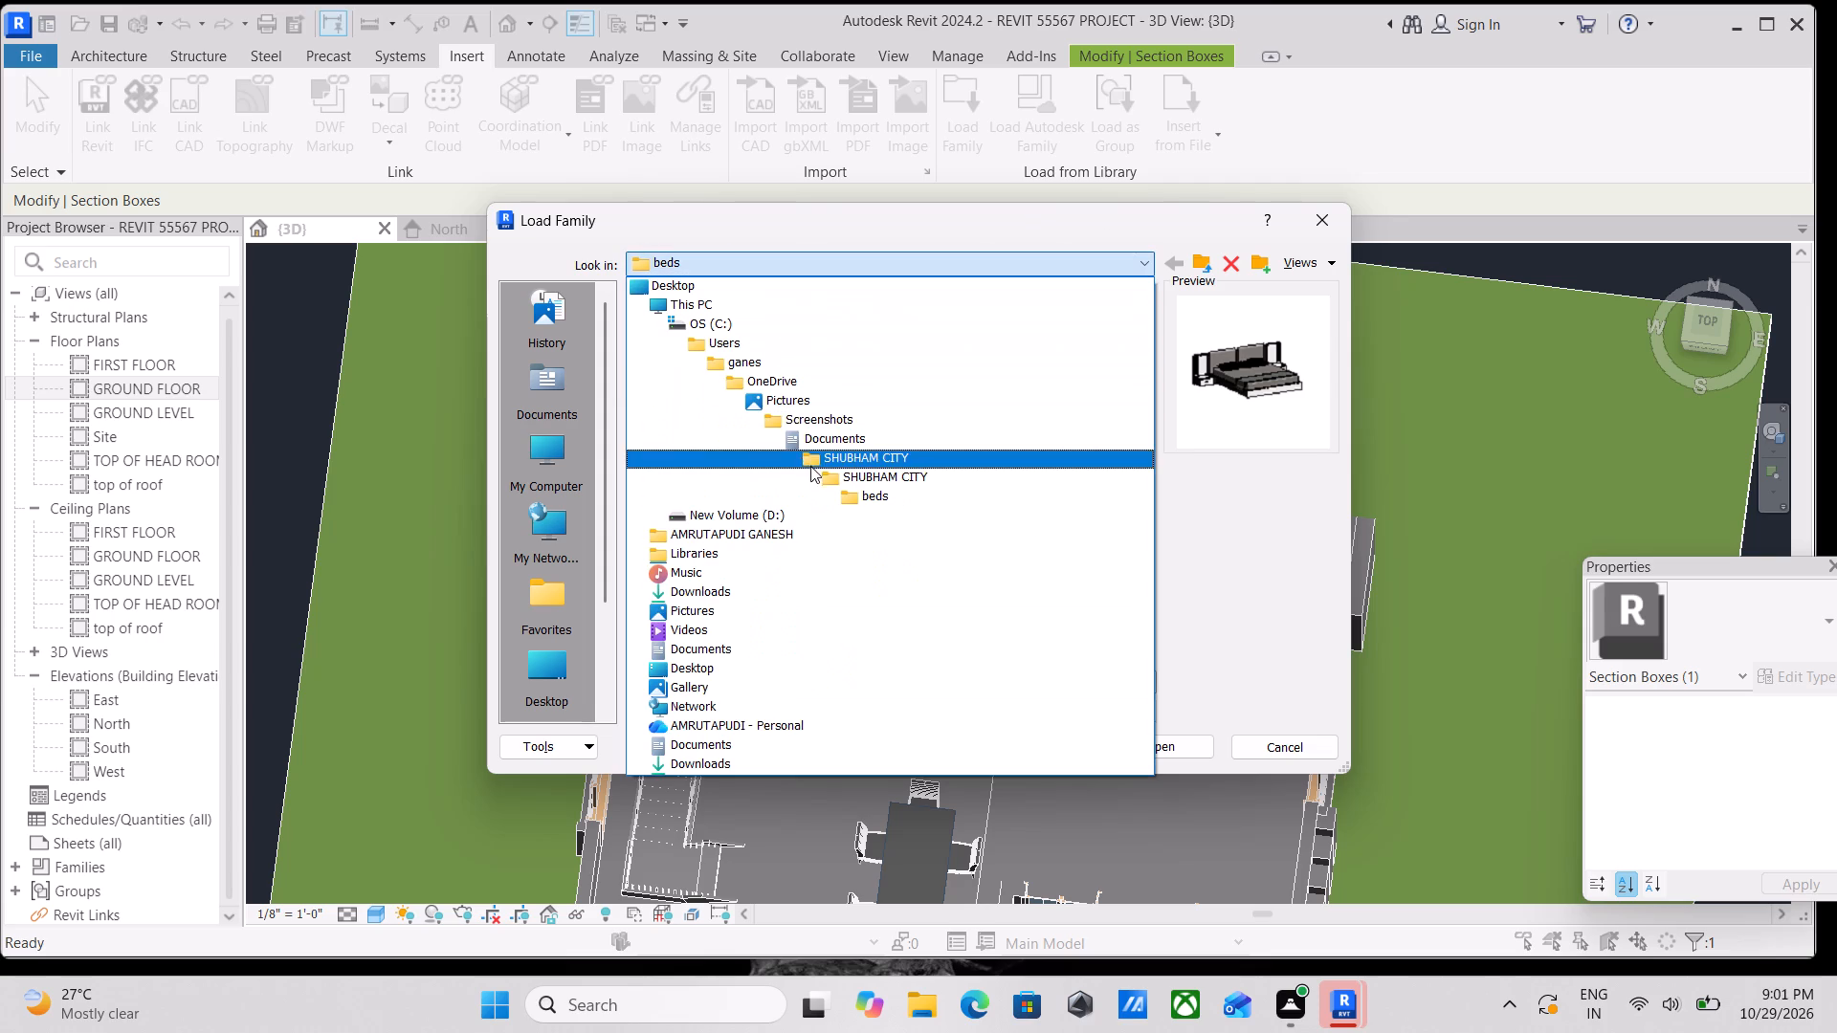
left_click(824, 474)
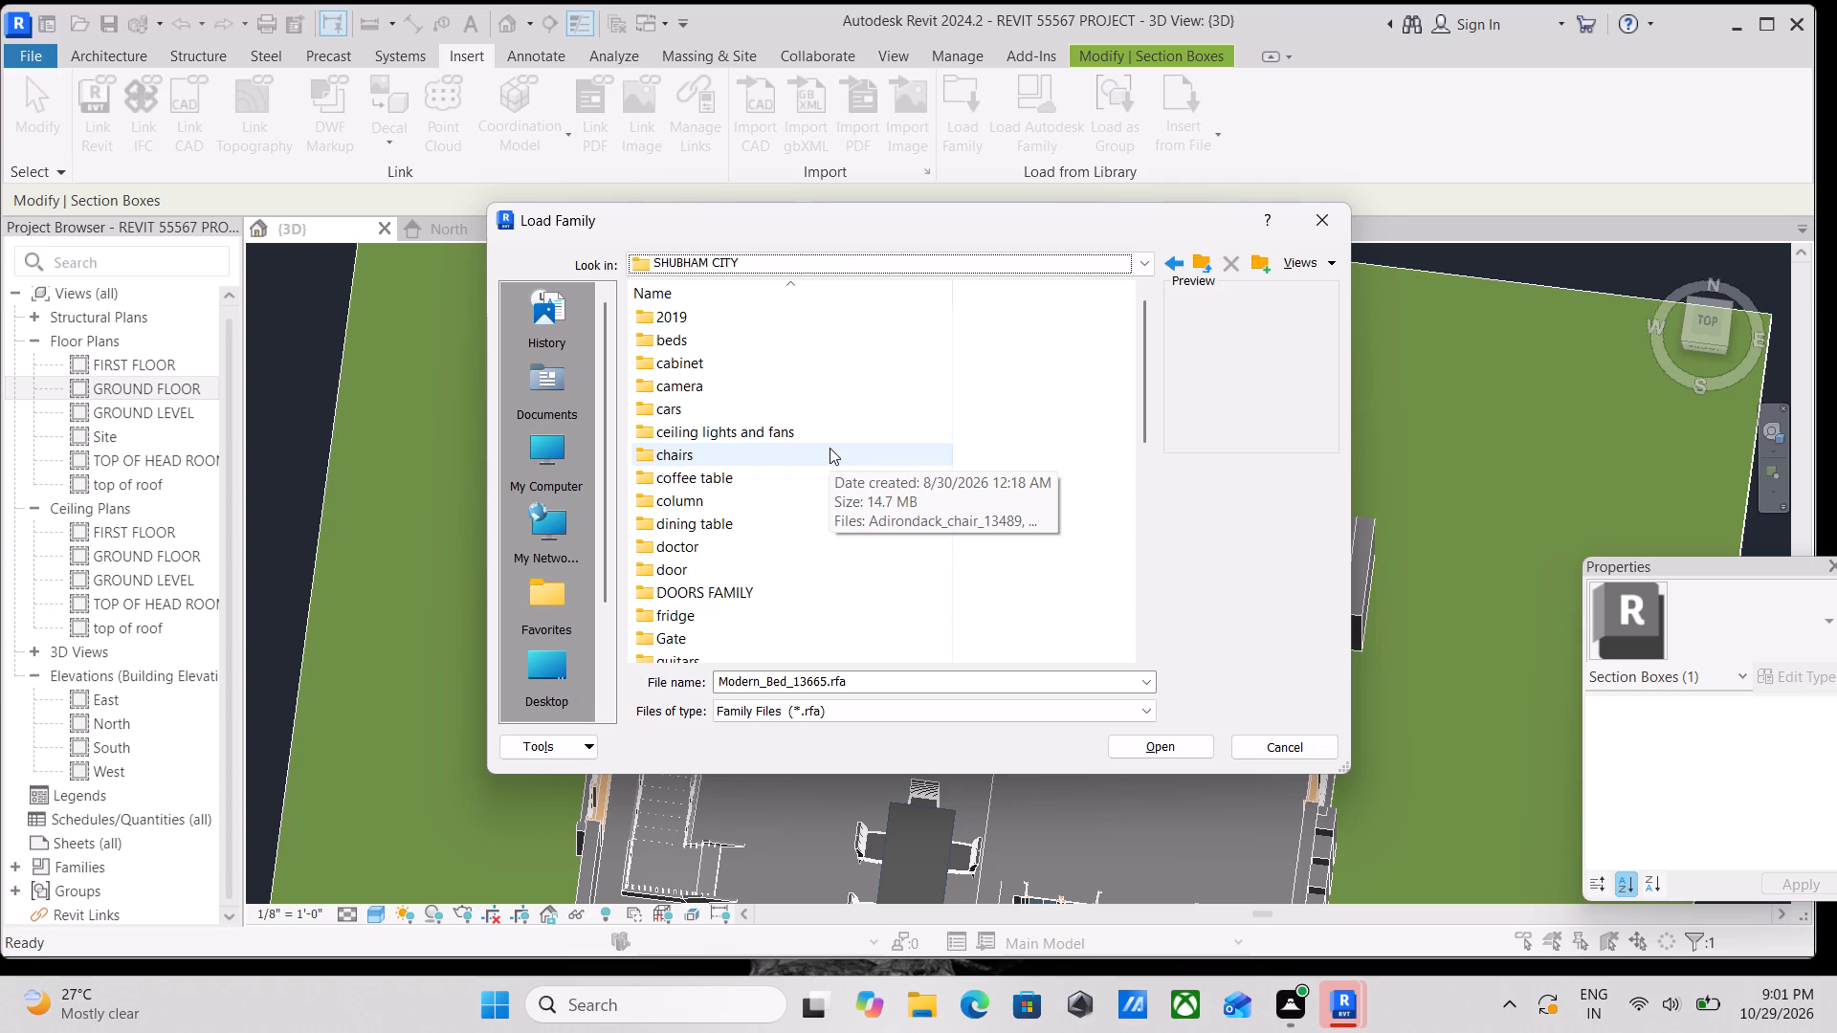
scroll(780, 570, "down", 2)
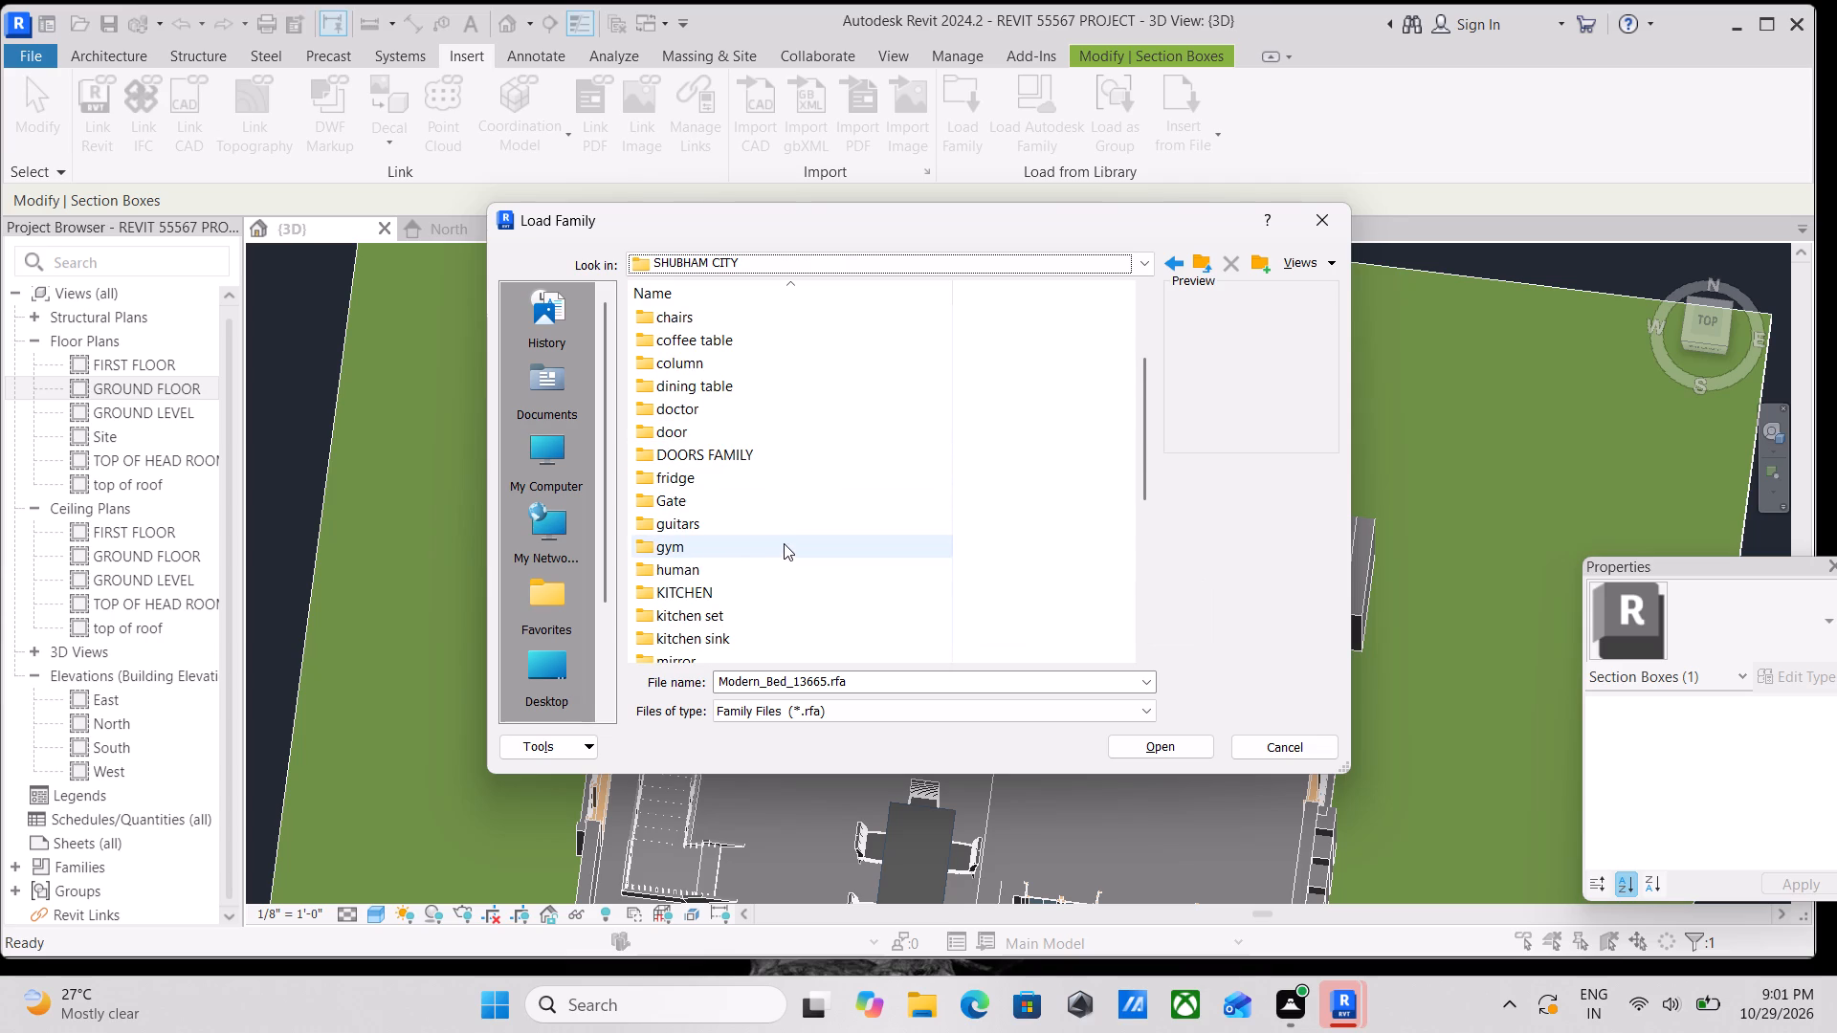
scroll(782, 549, "down", 1)
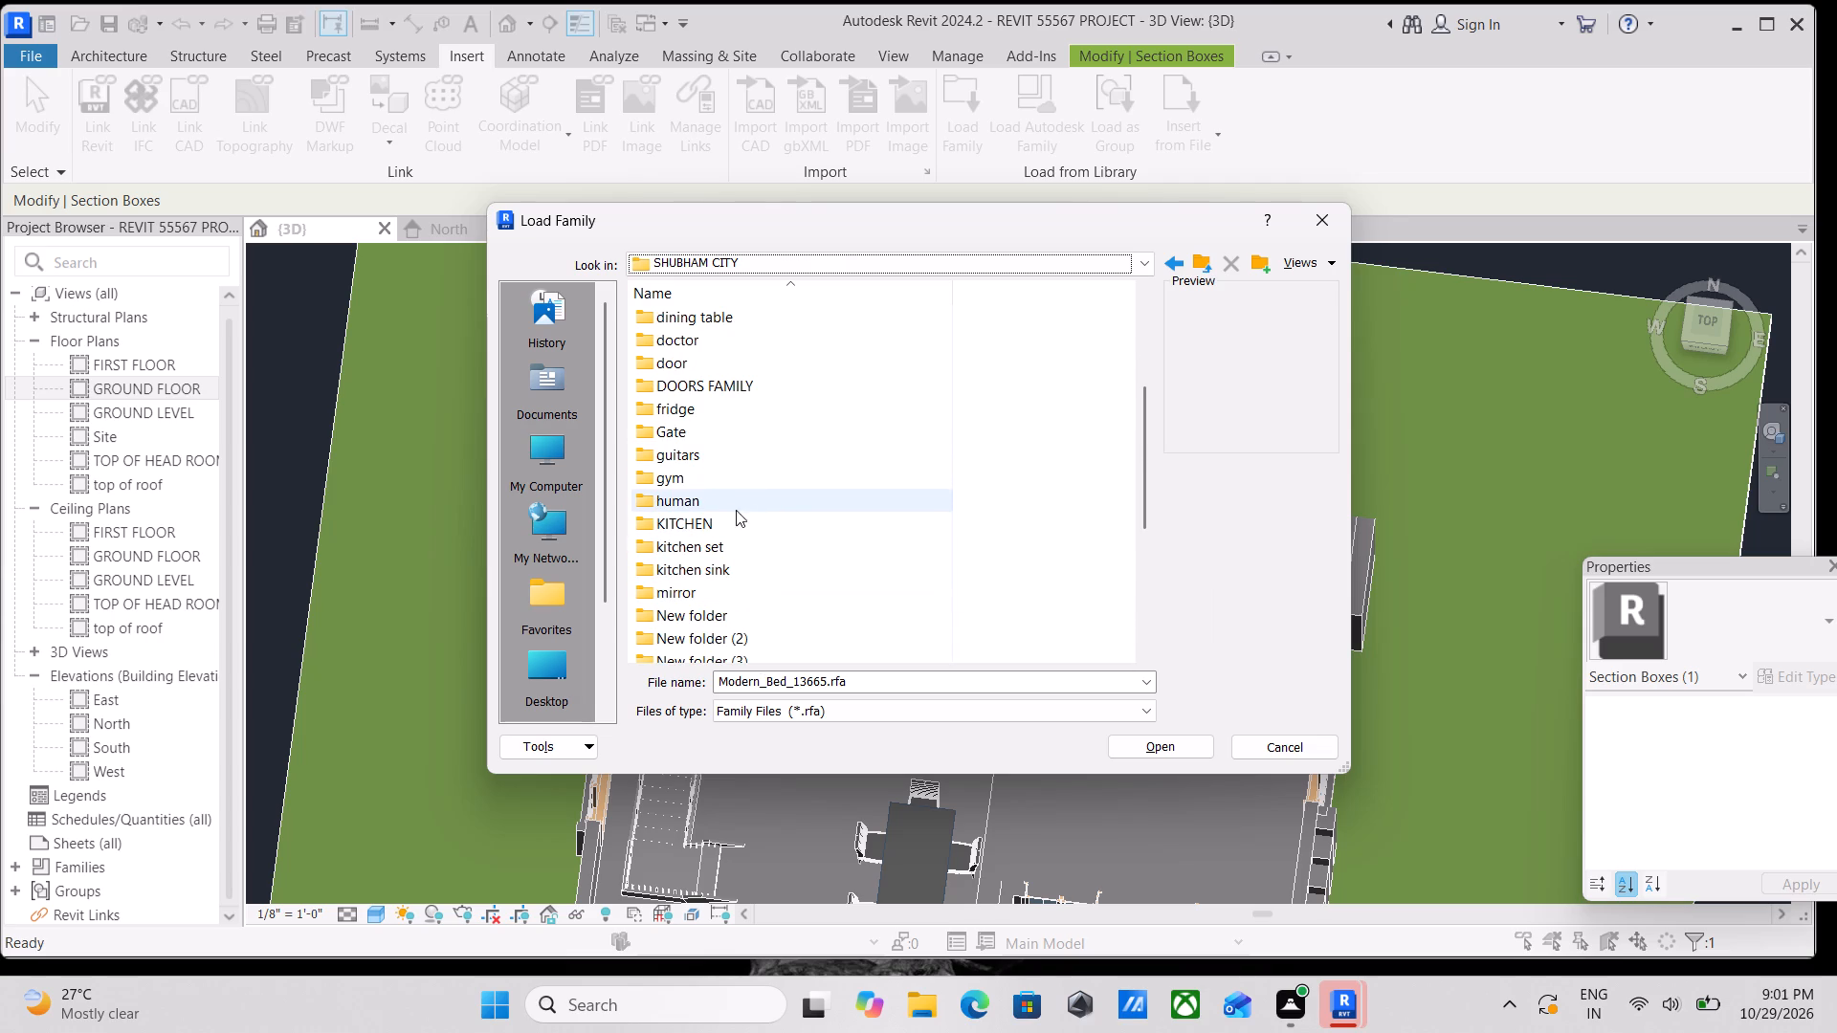
scroll(706, 432, "up", 1)
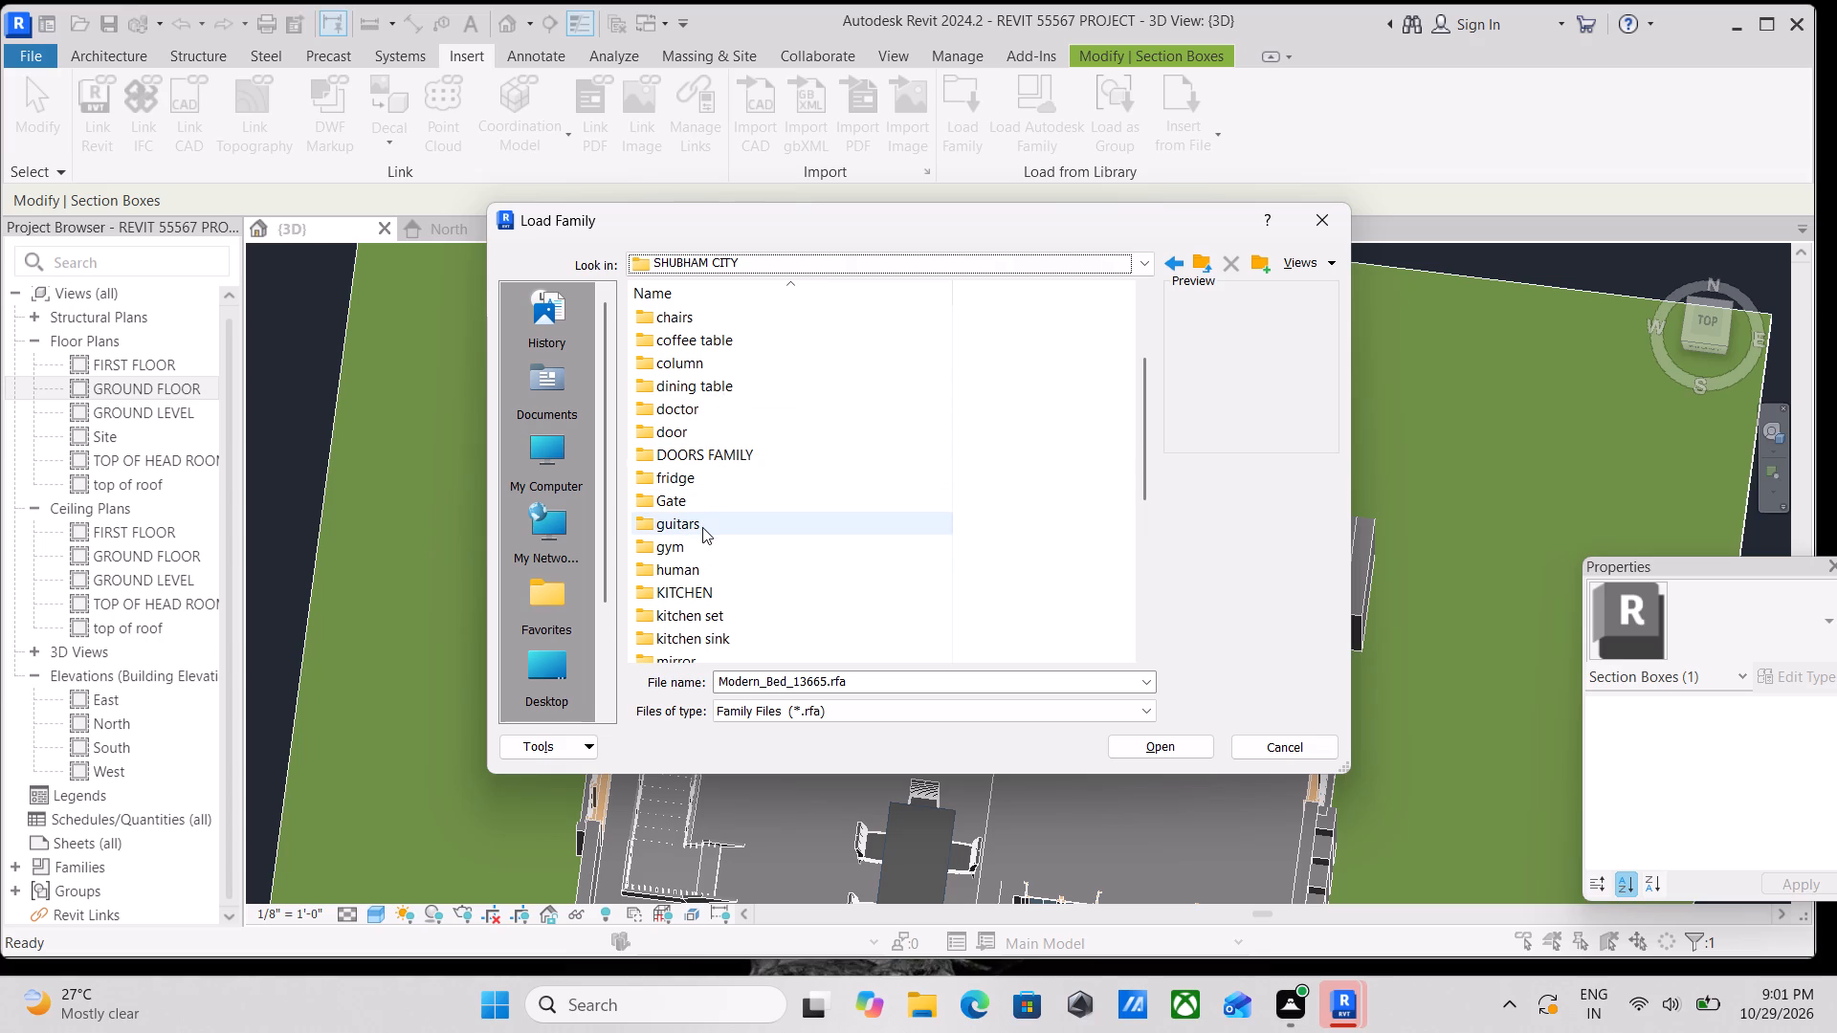
scroll(708, 483, "down", 4)
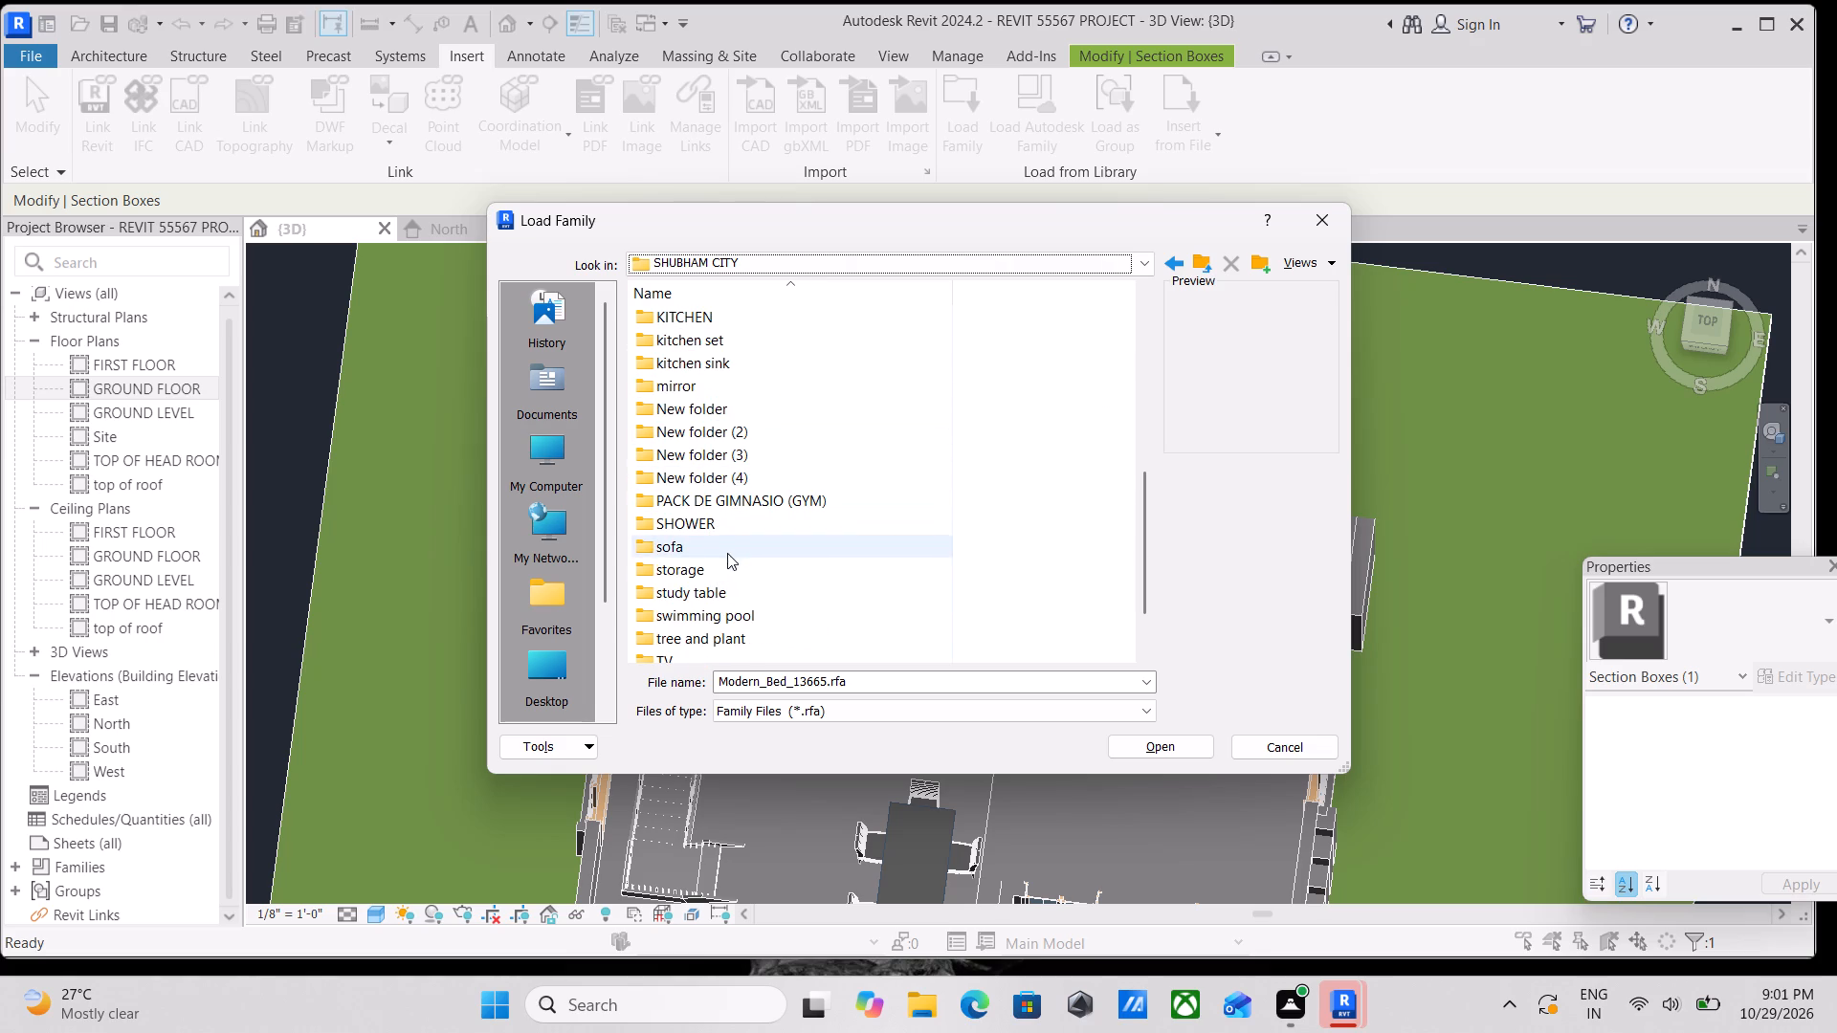
double_click(714, 547)
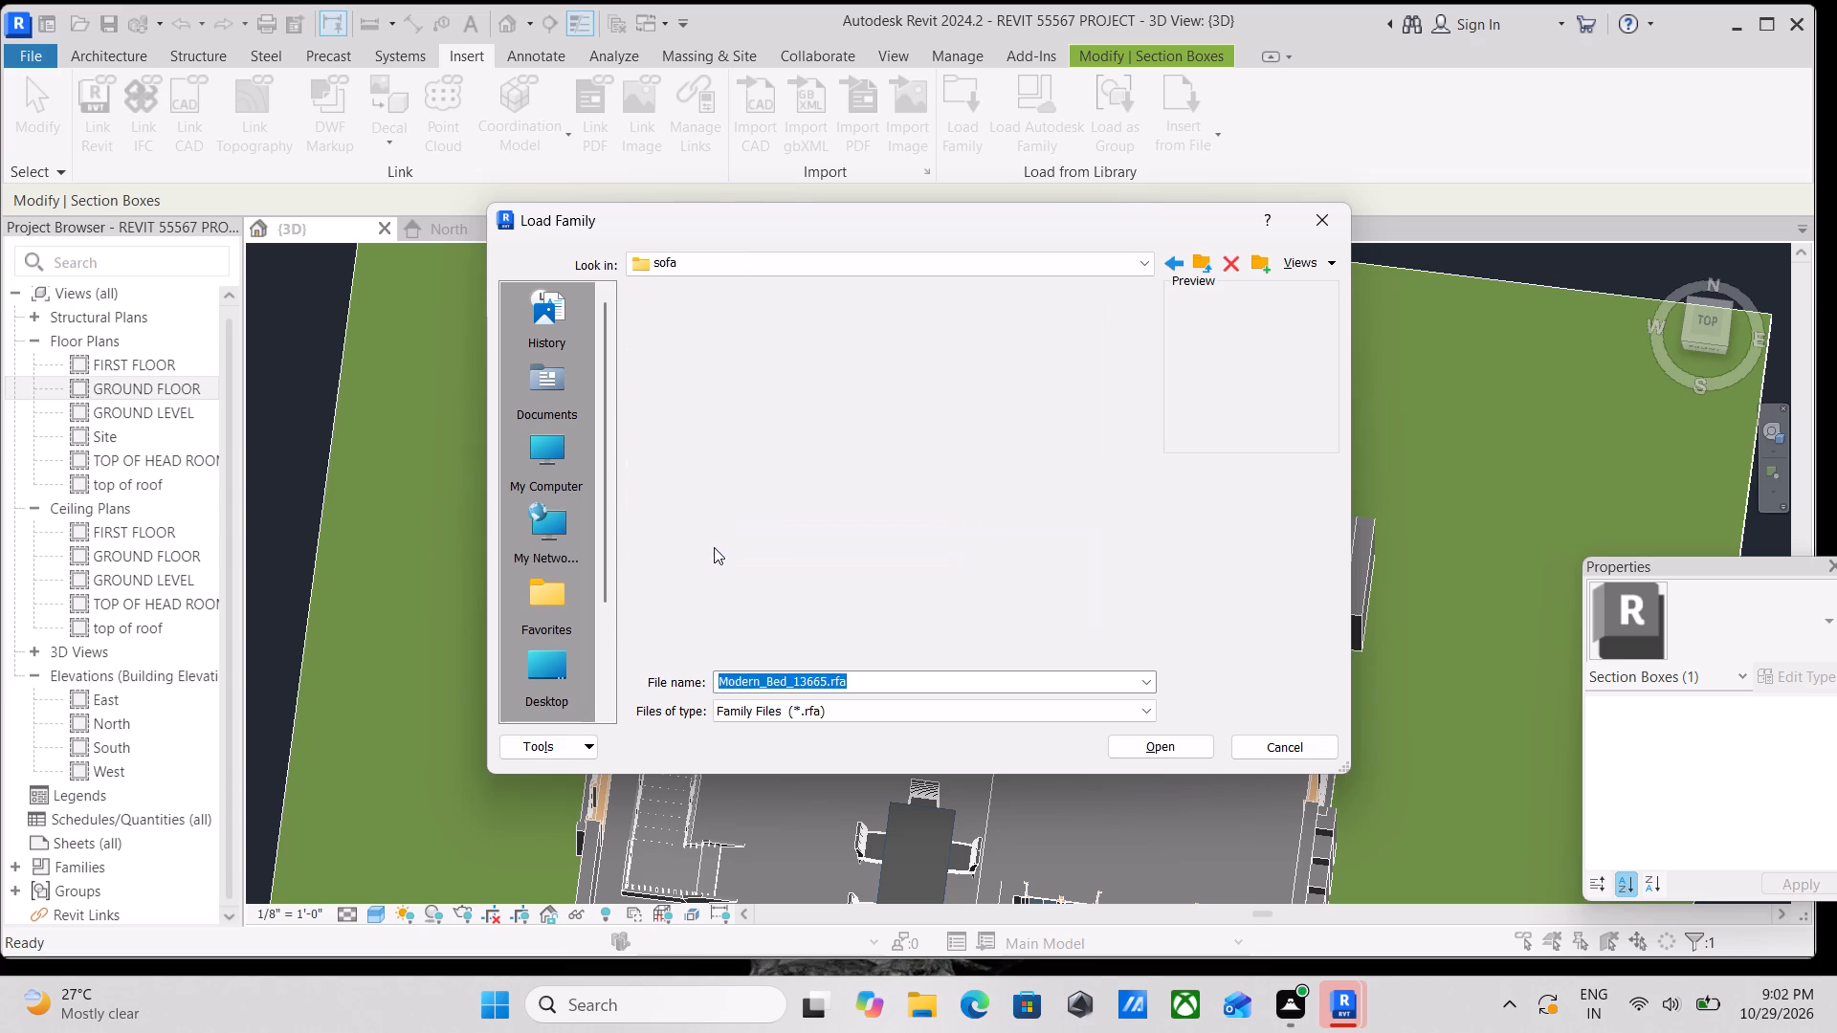
Preview the first sofa families in the folder, including 3_Seater_Sofa_15877, 1_Seat_Sofa_1751 and almunda_sofa_7542.
left_click(719, 425)
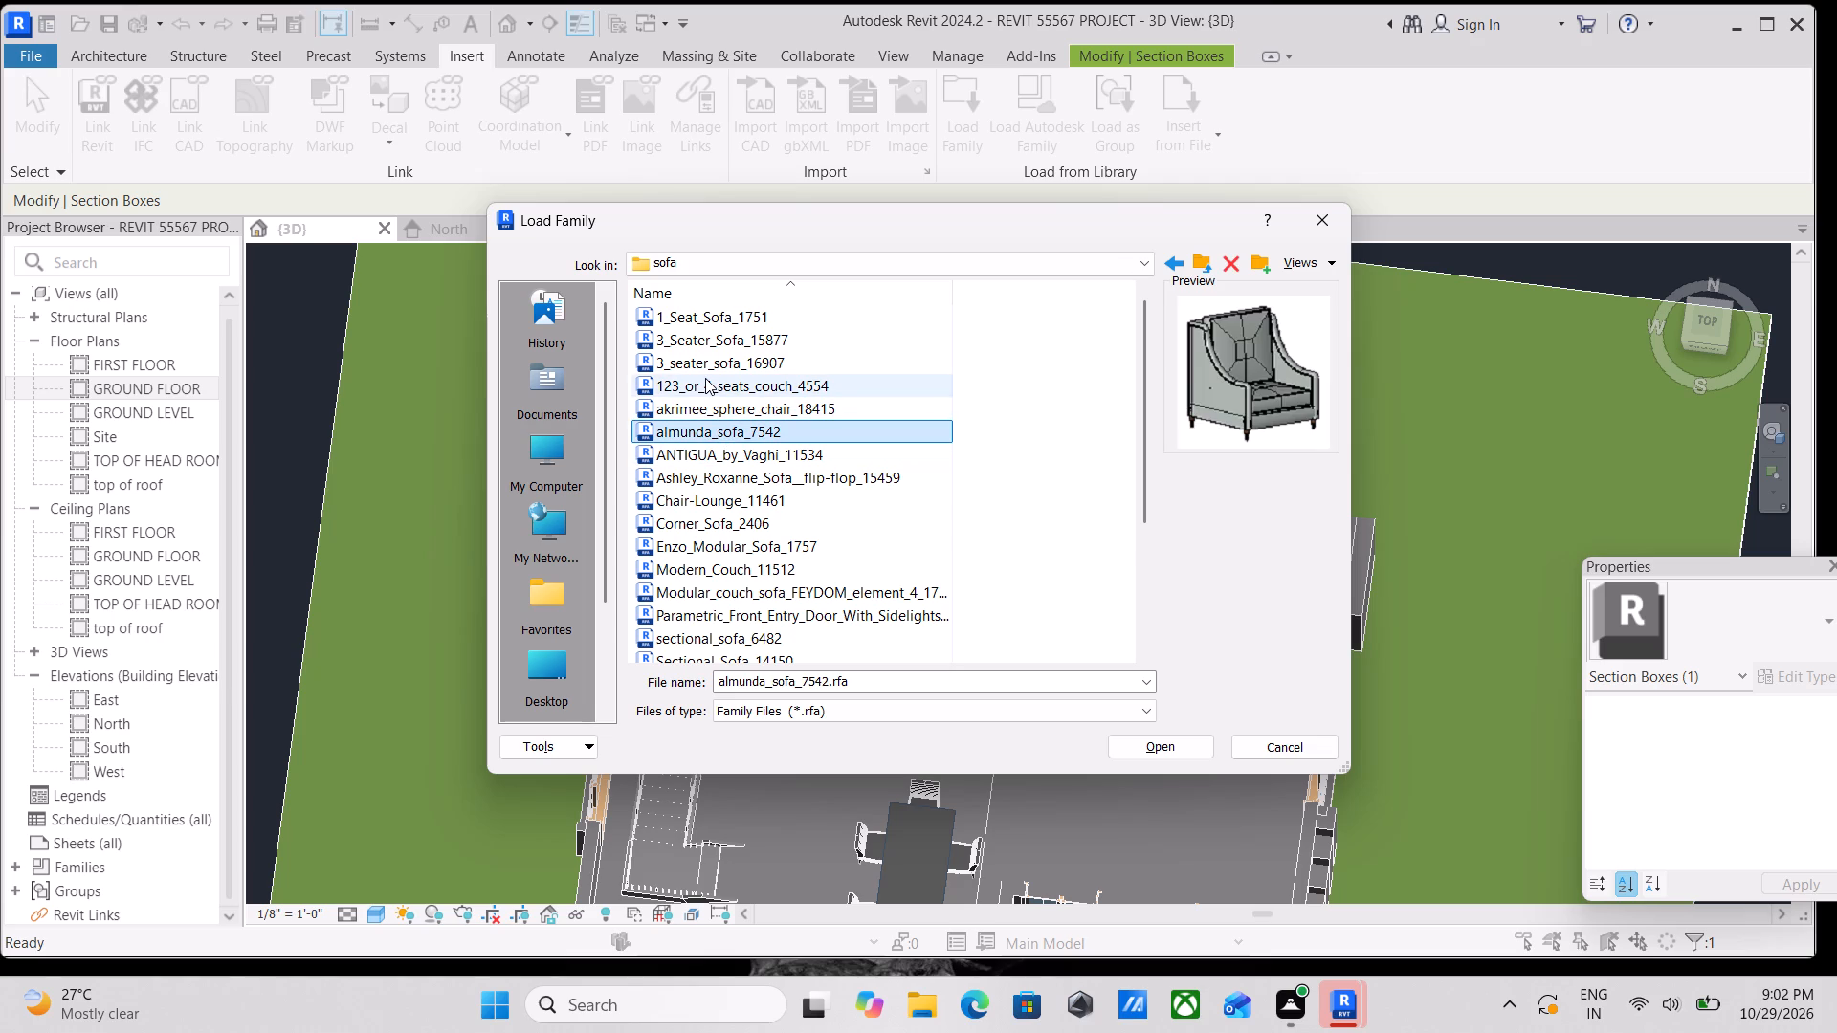
left_click(705, 378)
left_click(726, 437)
left_click(721, 370)
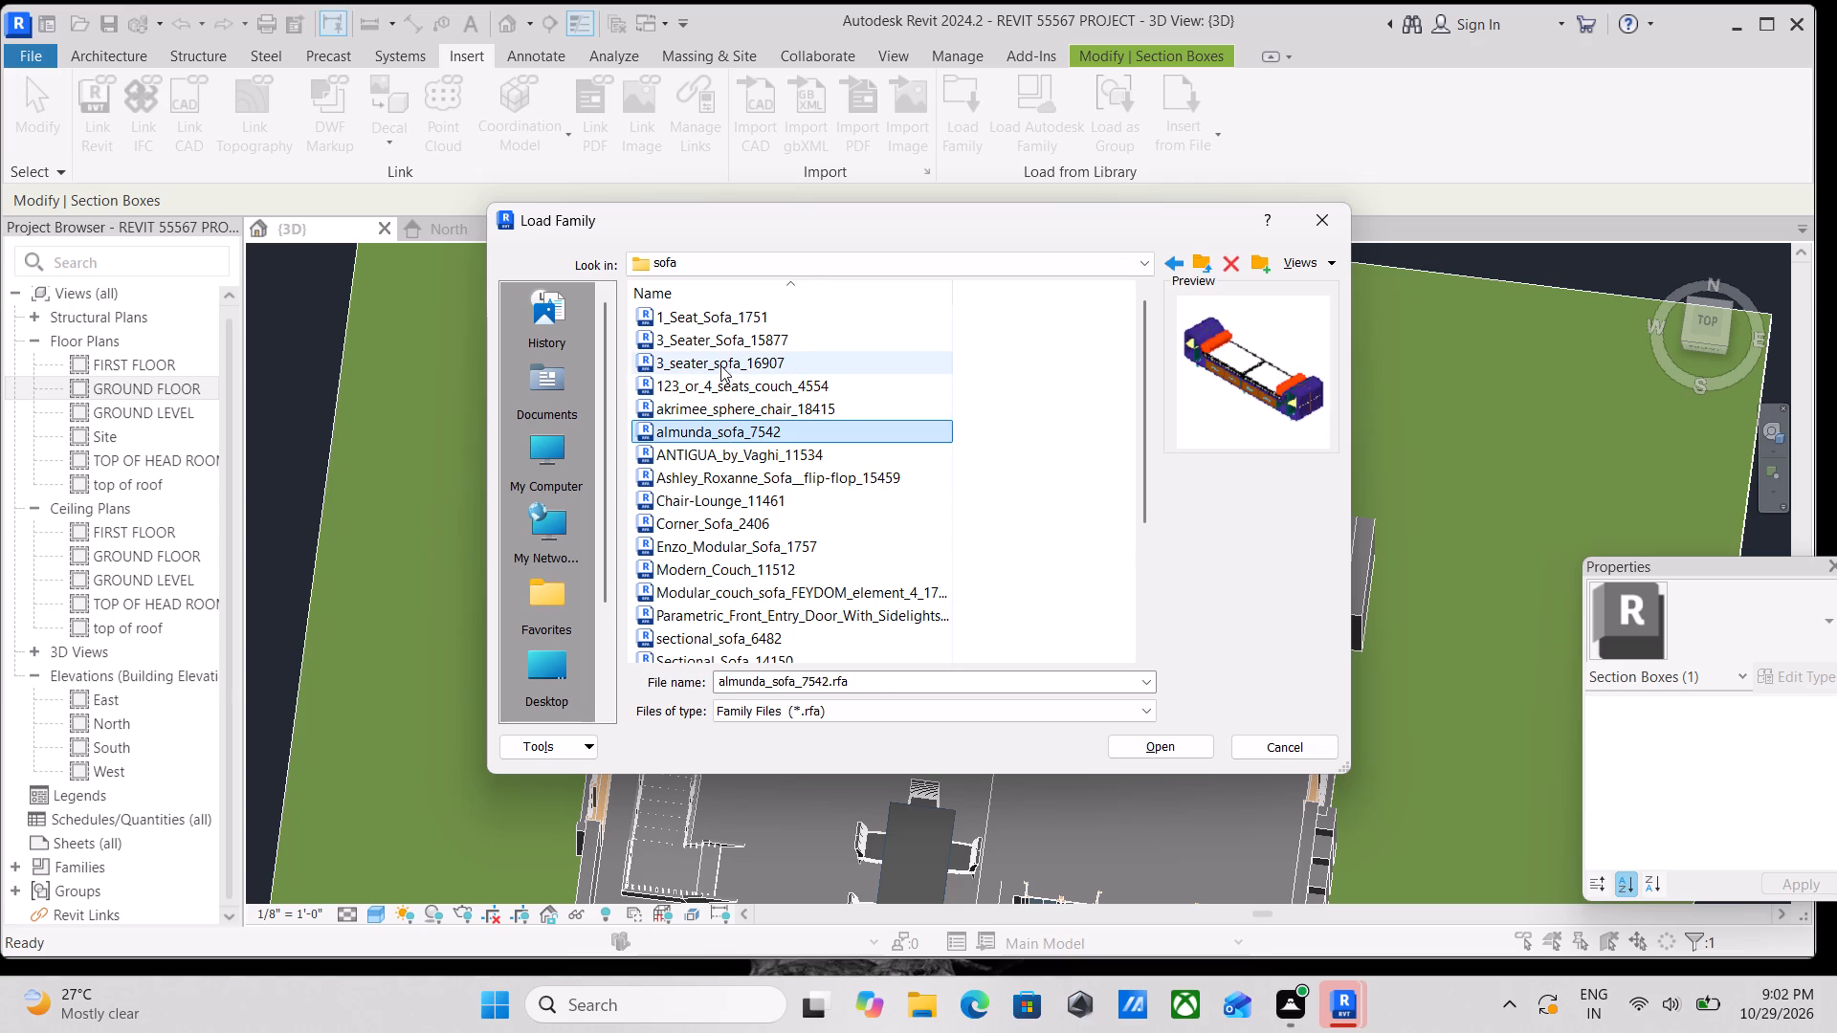
left_click(717, 346)
left_click(714, 318)
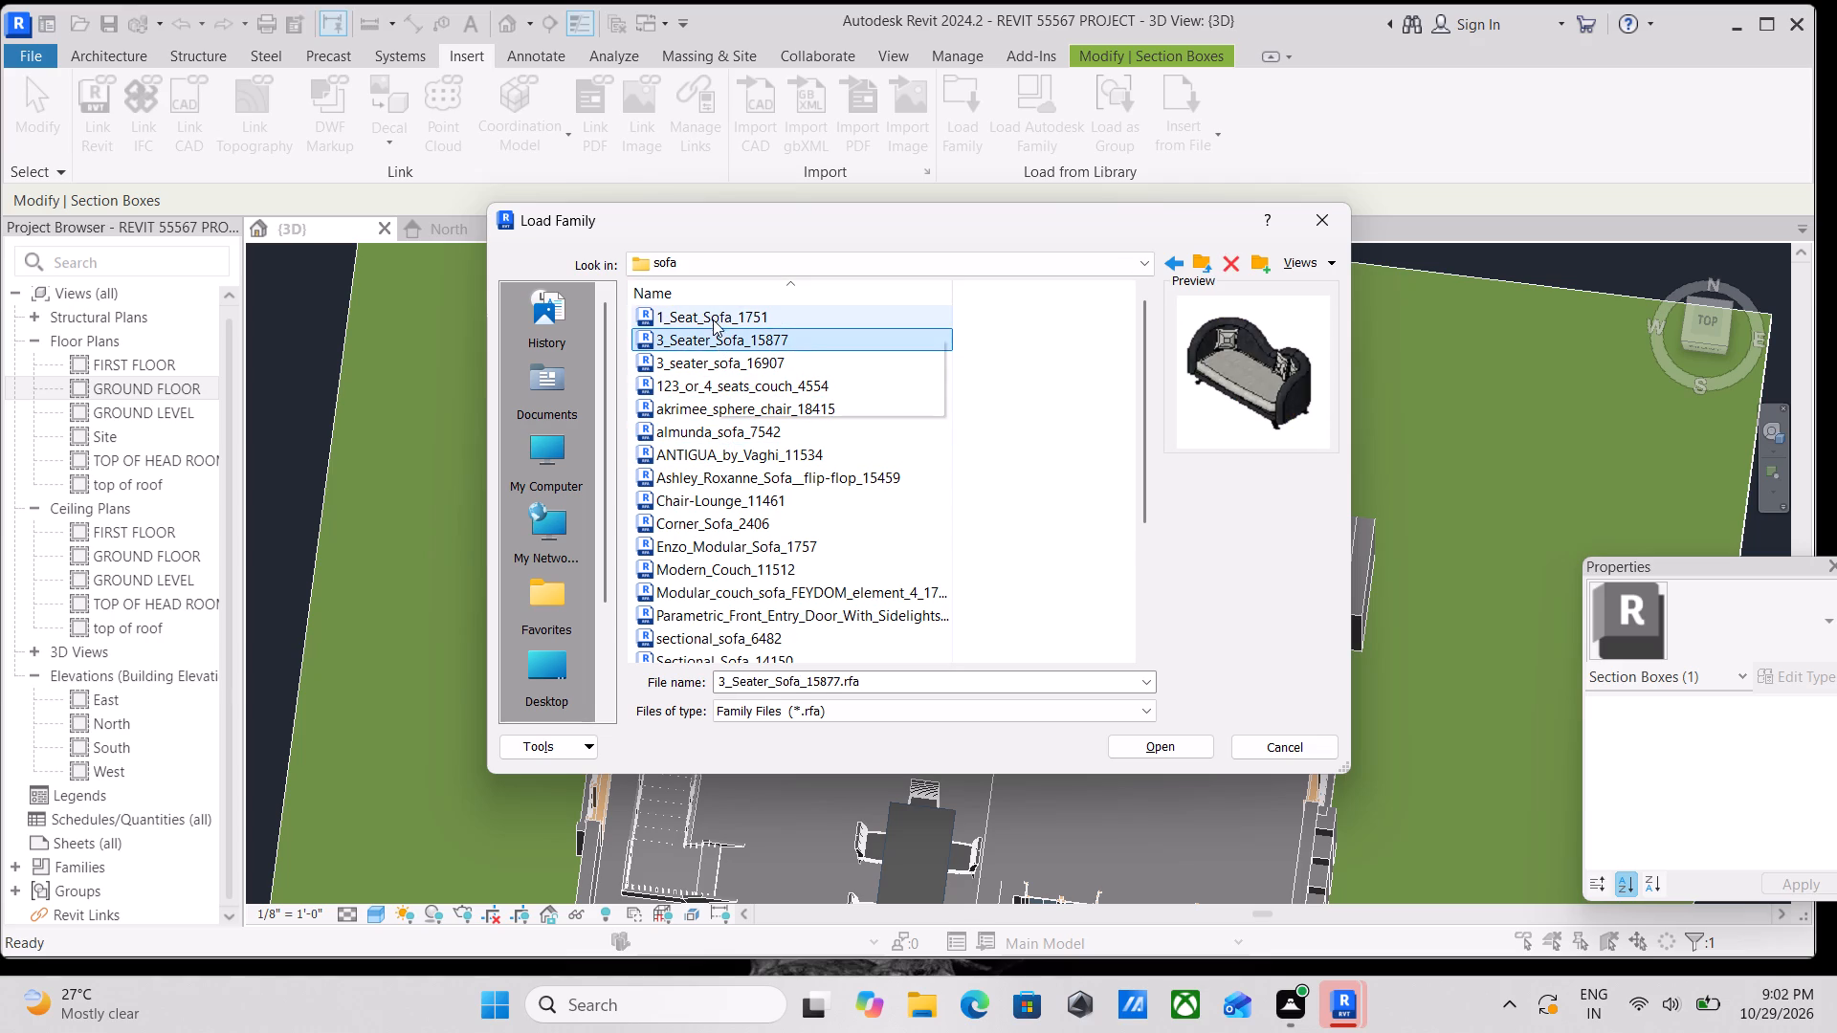
left_click(762, 470)
left_click(746, 421)
Preview the remaining sofa families, comparing the single, sectional, designer and complete set models.
scroll(755, 546, "down", 2)
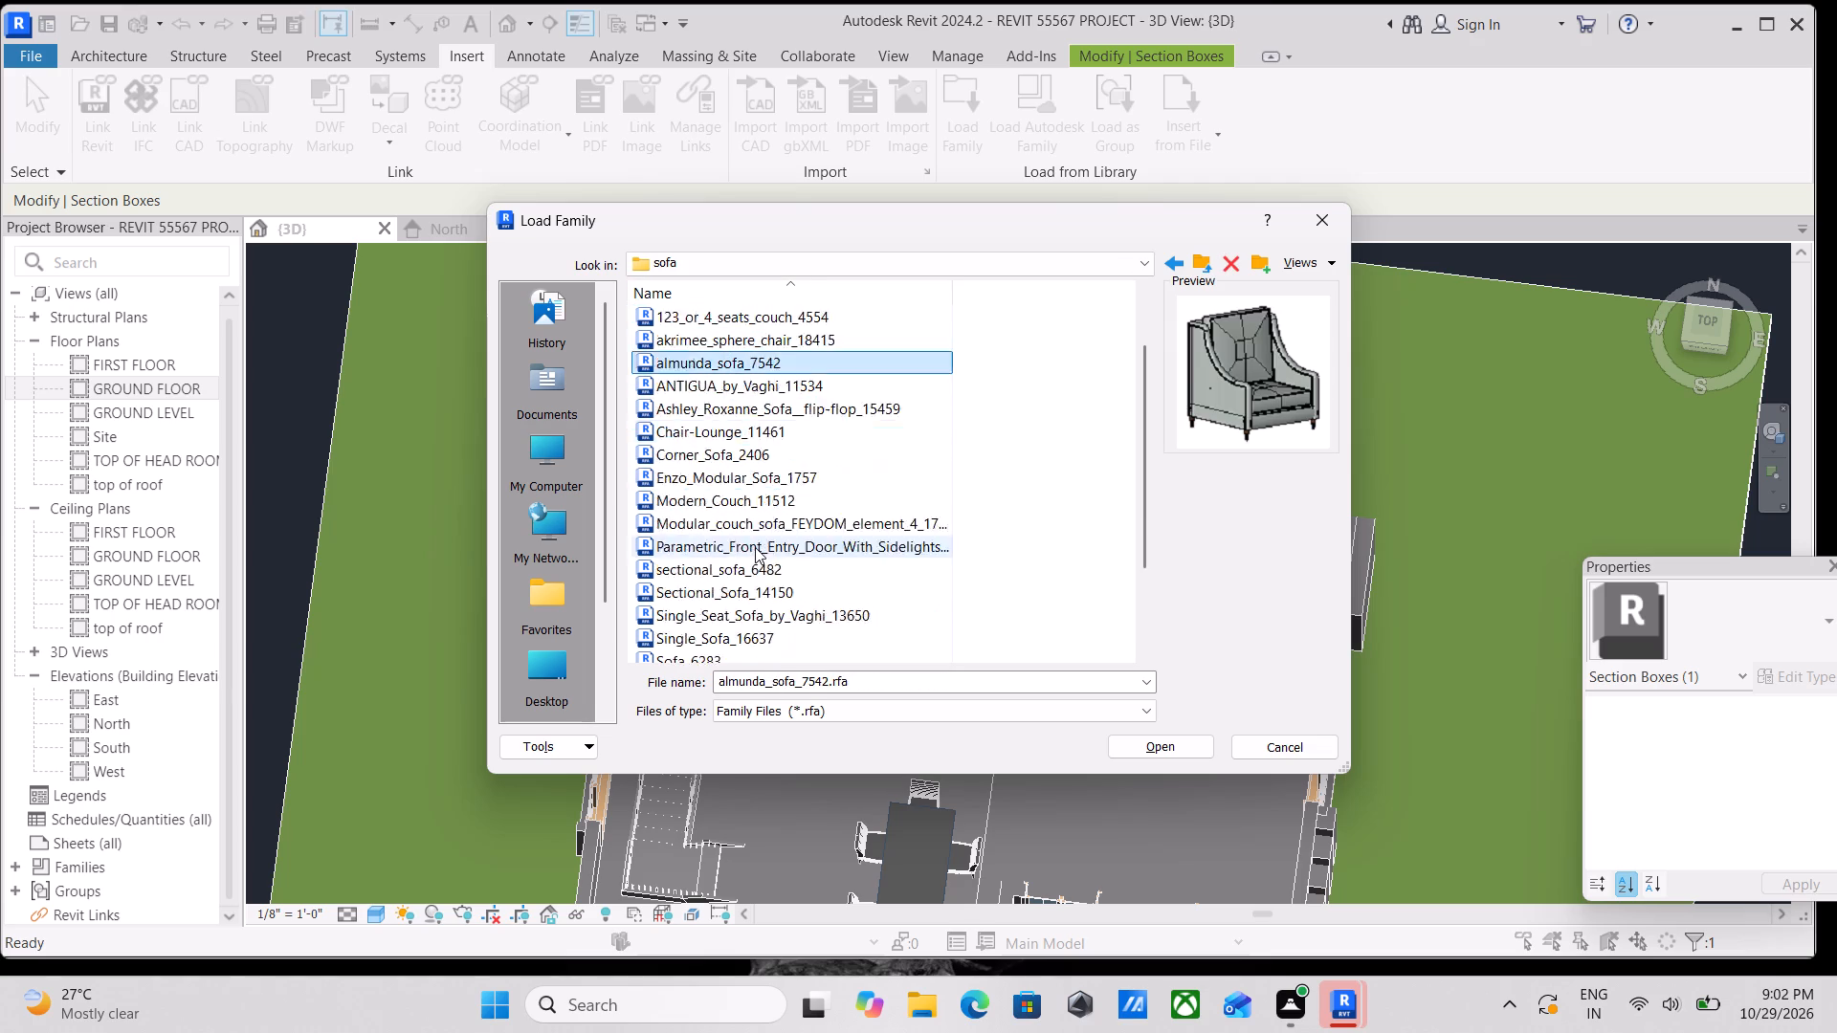
scroll(755, 547, "down", 1)
left_click(741, 544)
left_click(738, 514)
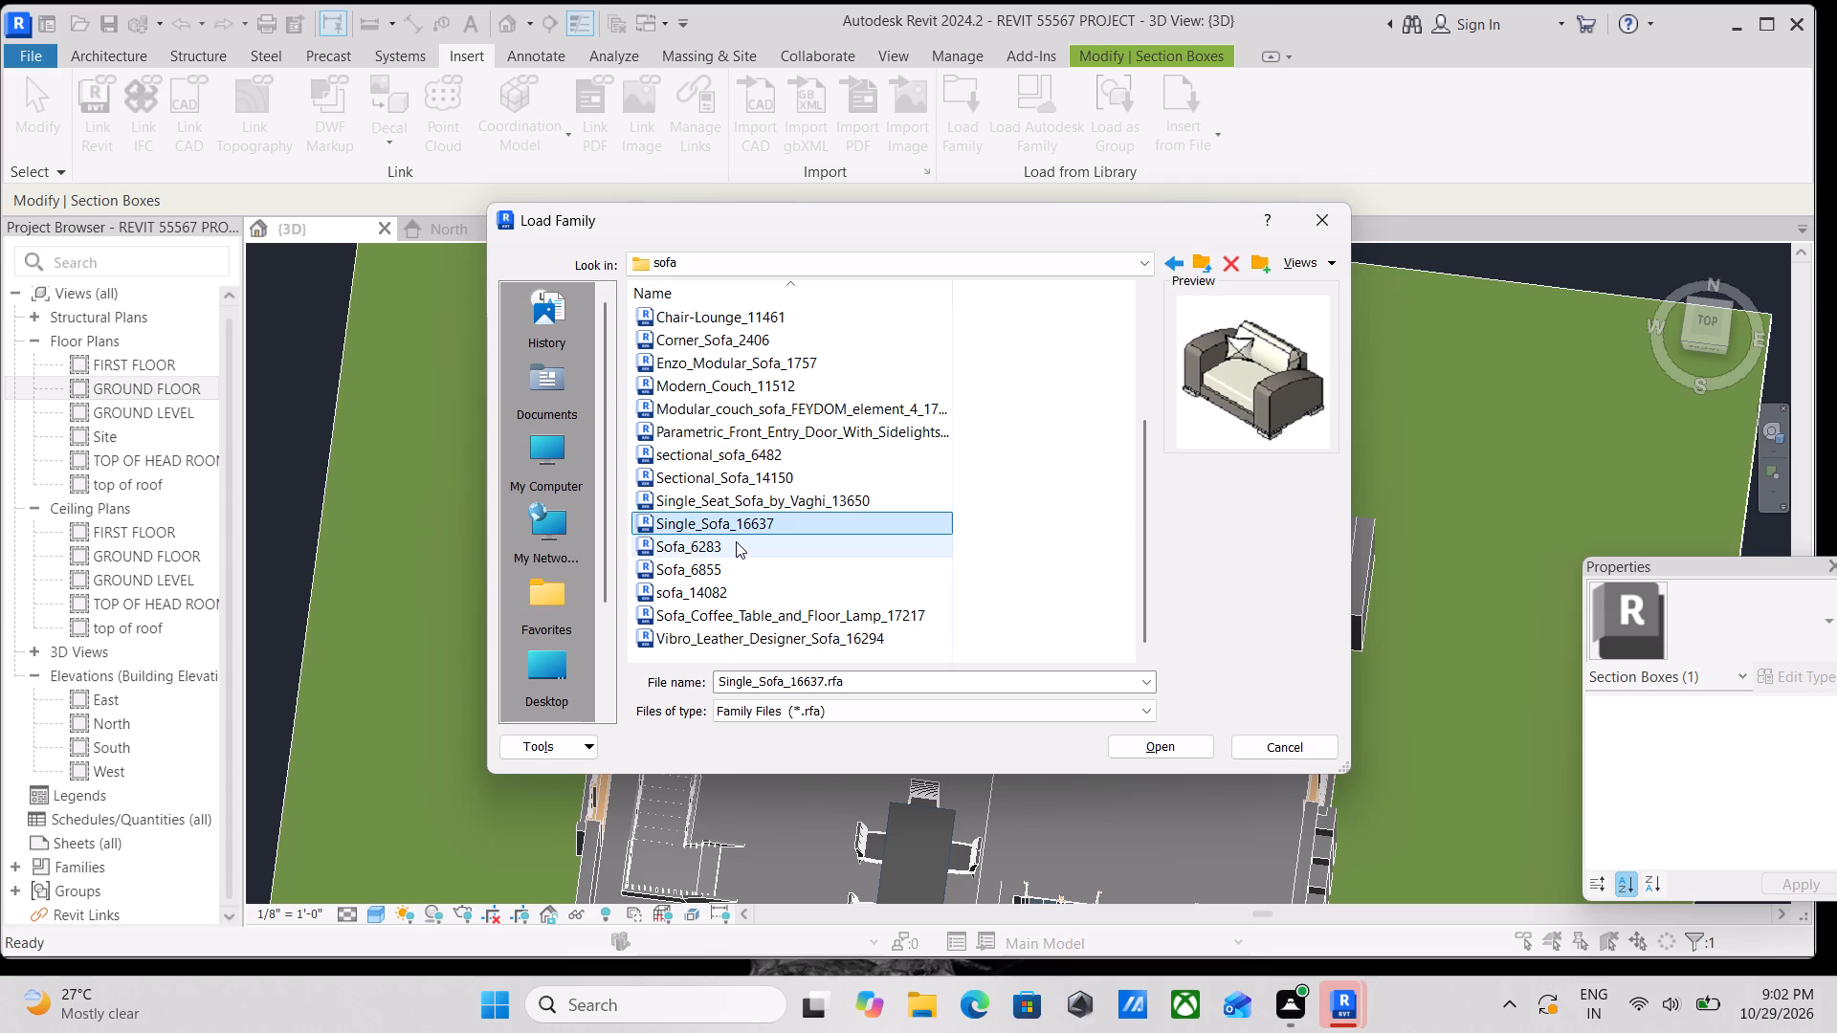
left_click(735, 541)
left_click(696, 589)
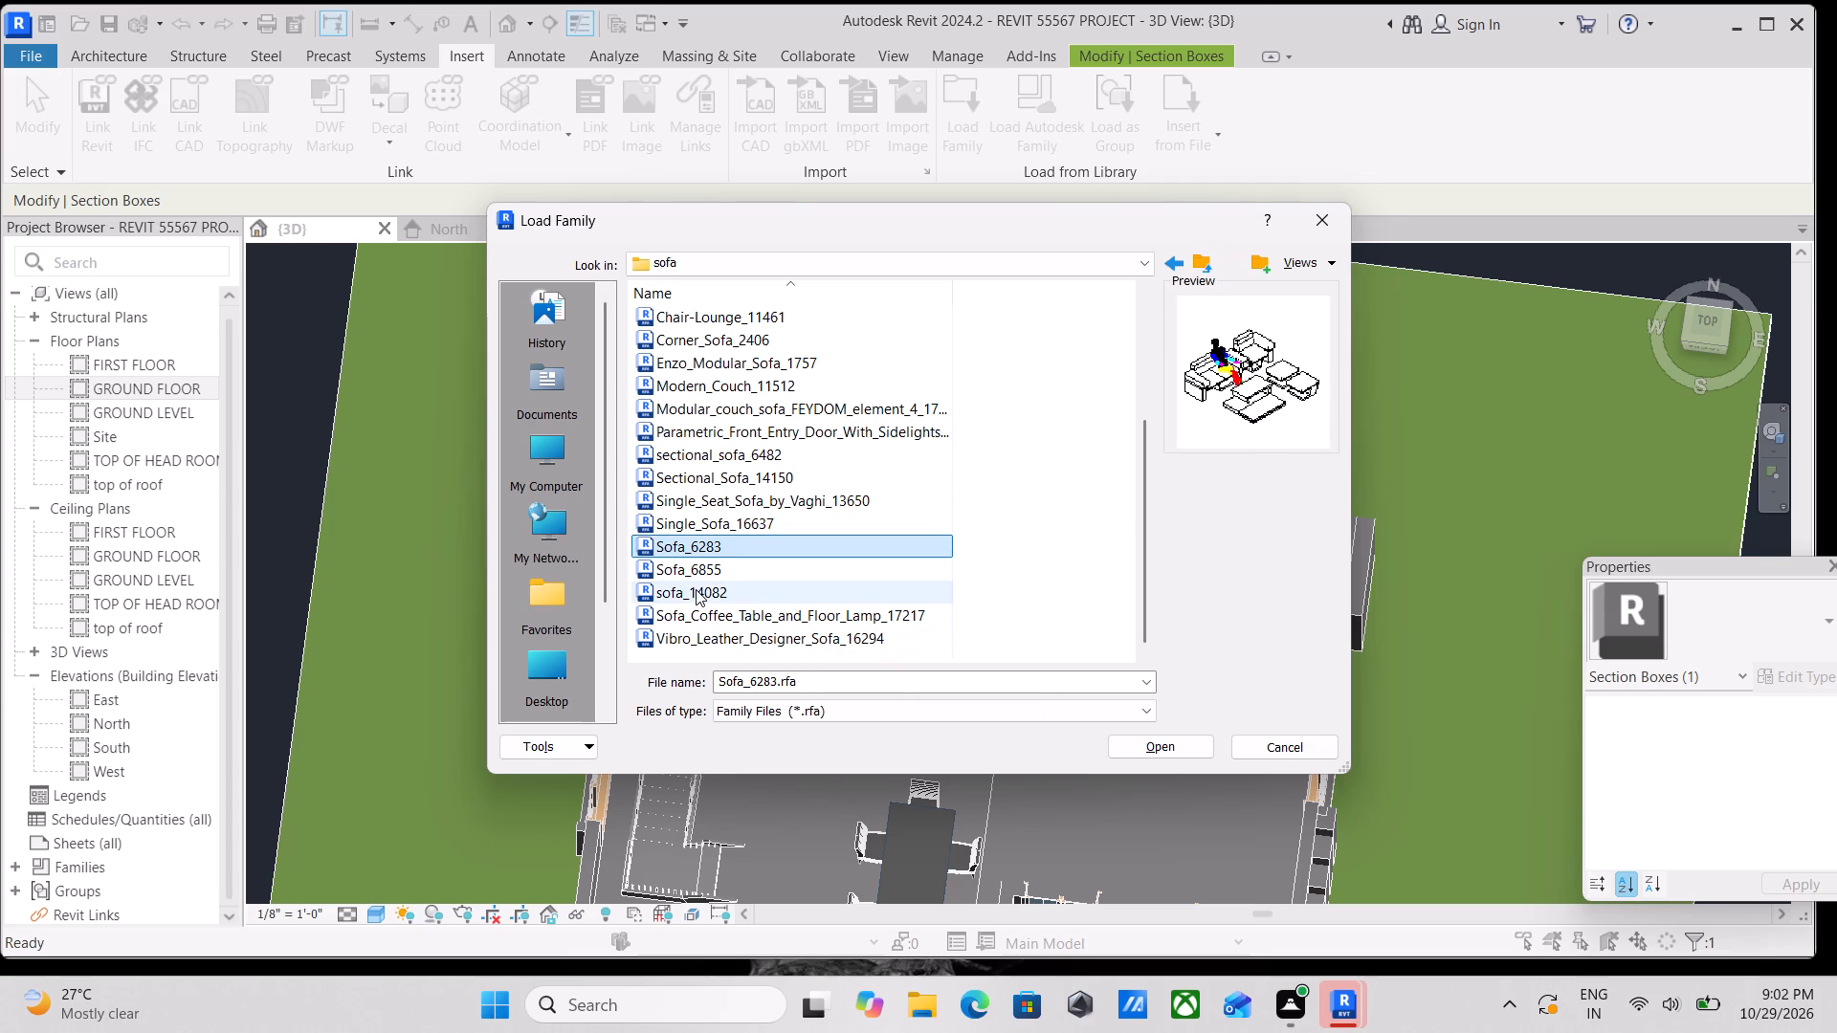
left_click(692, 559)
left_click(719, 633)
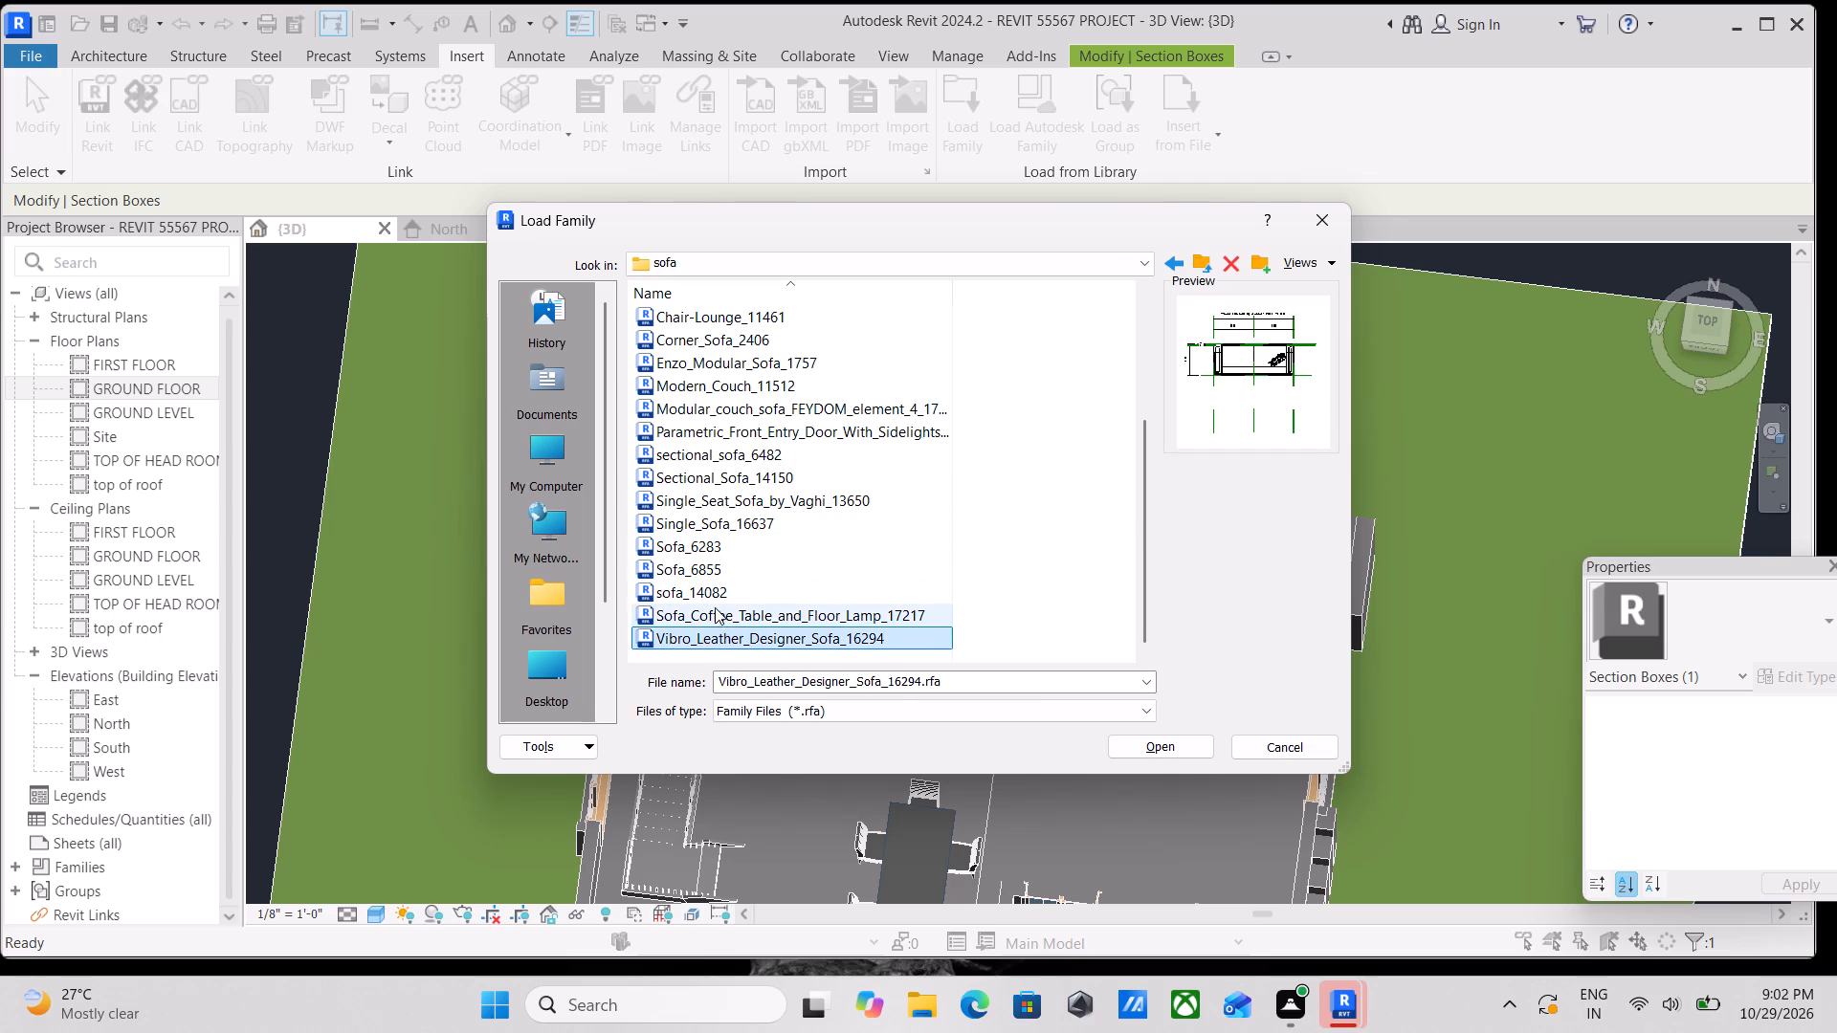
left_click(715, 605)
left_click(708, 530)
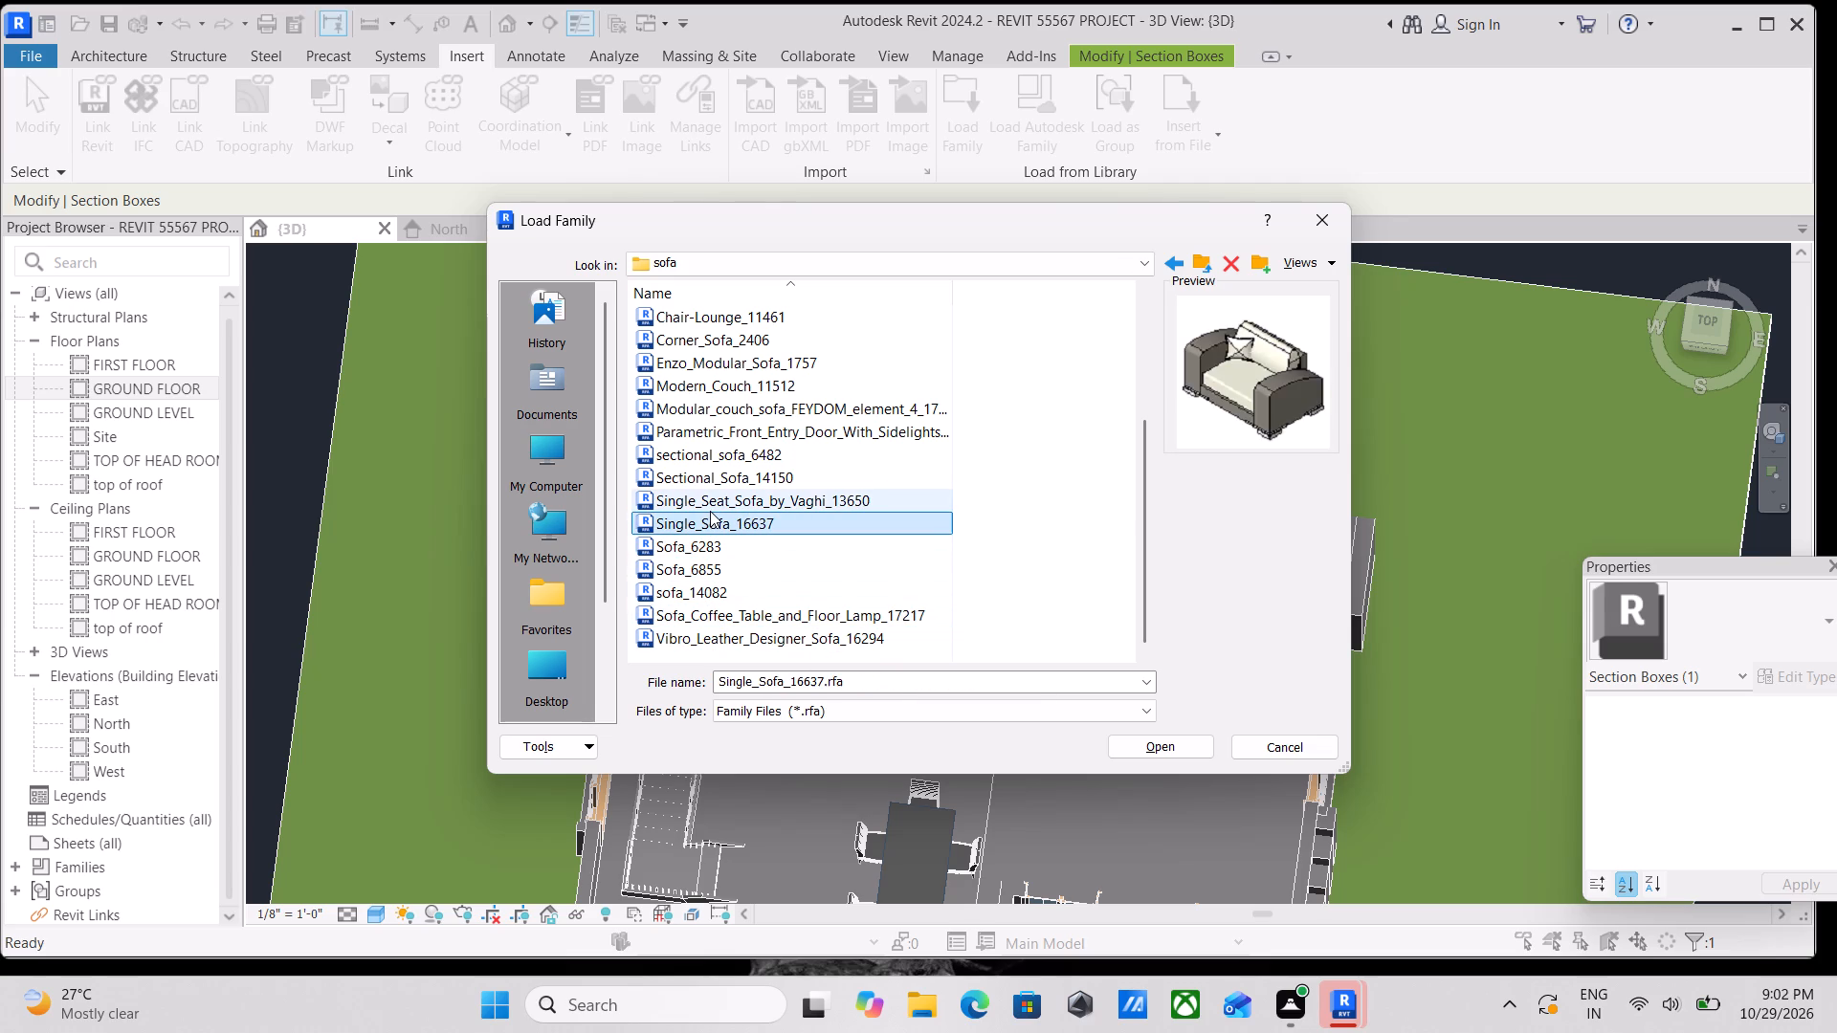
left_click(710, 511)
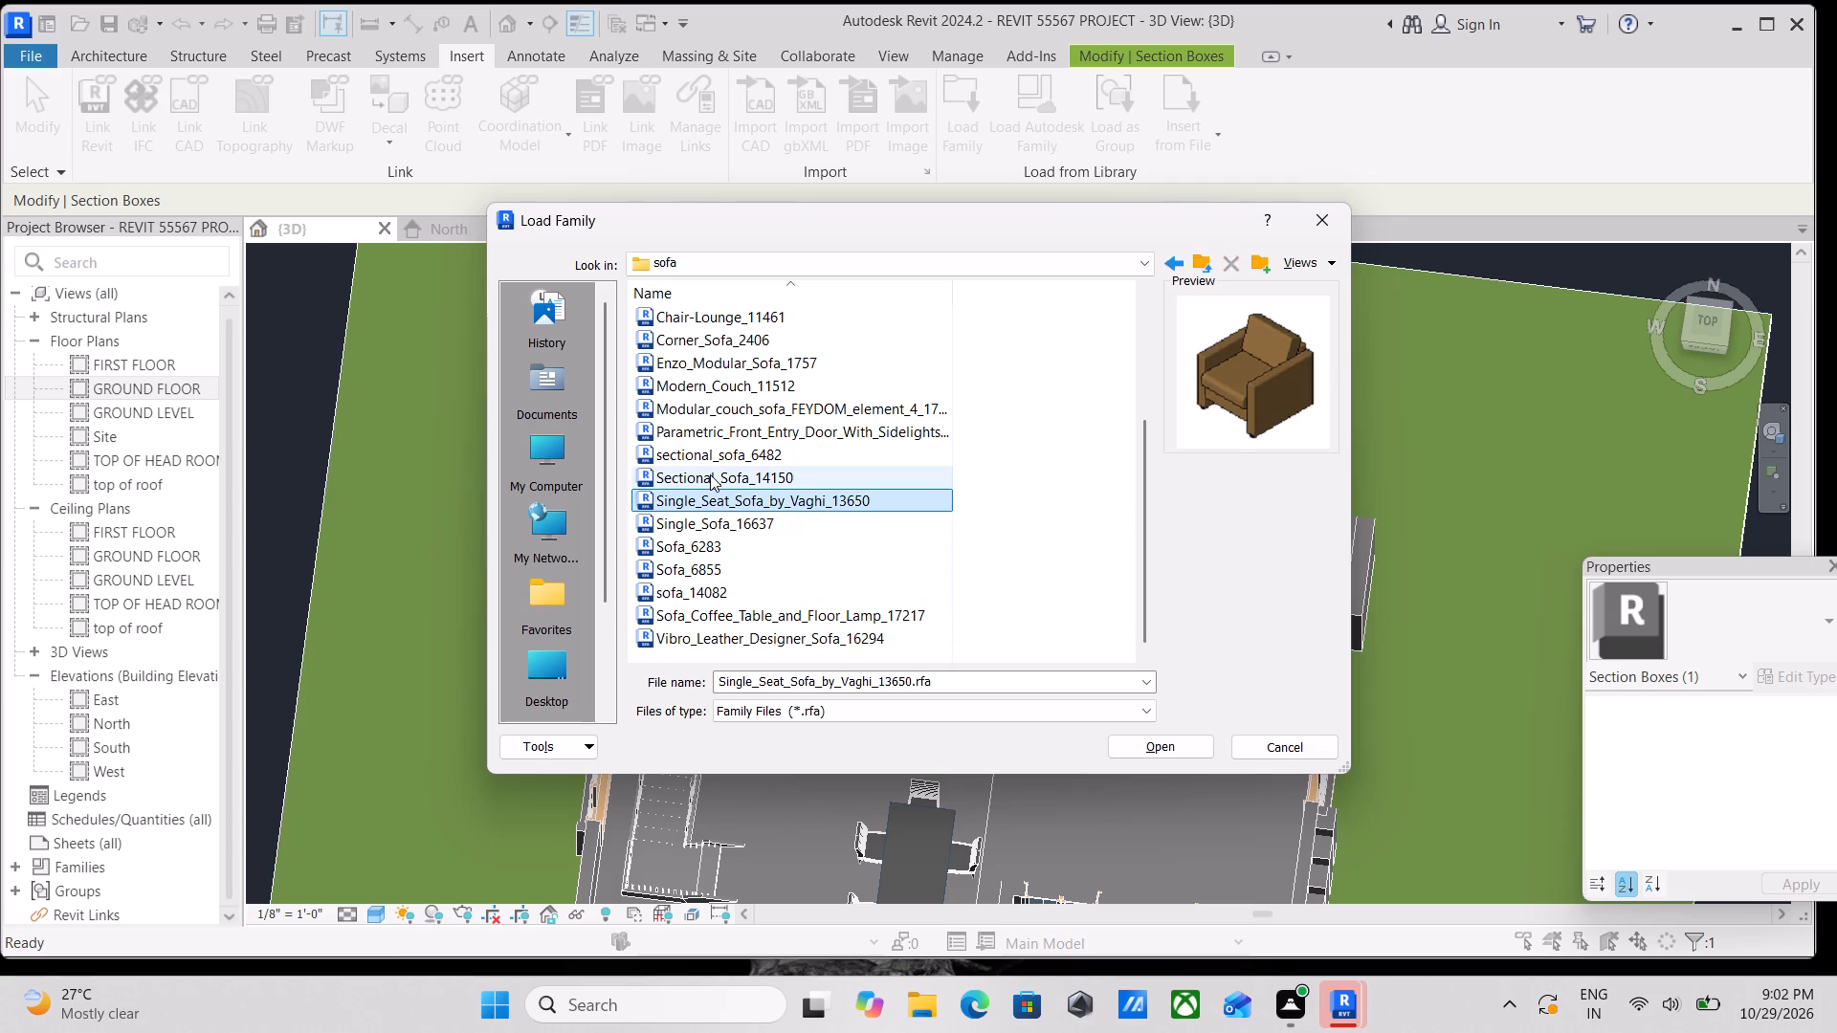
left_click(710, 474)
left_click(721, 451)
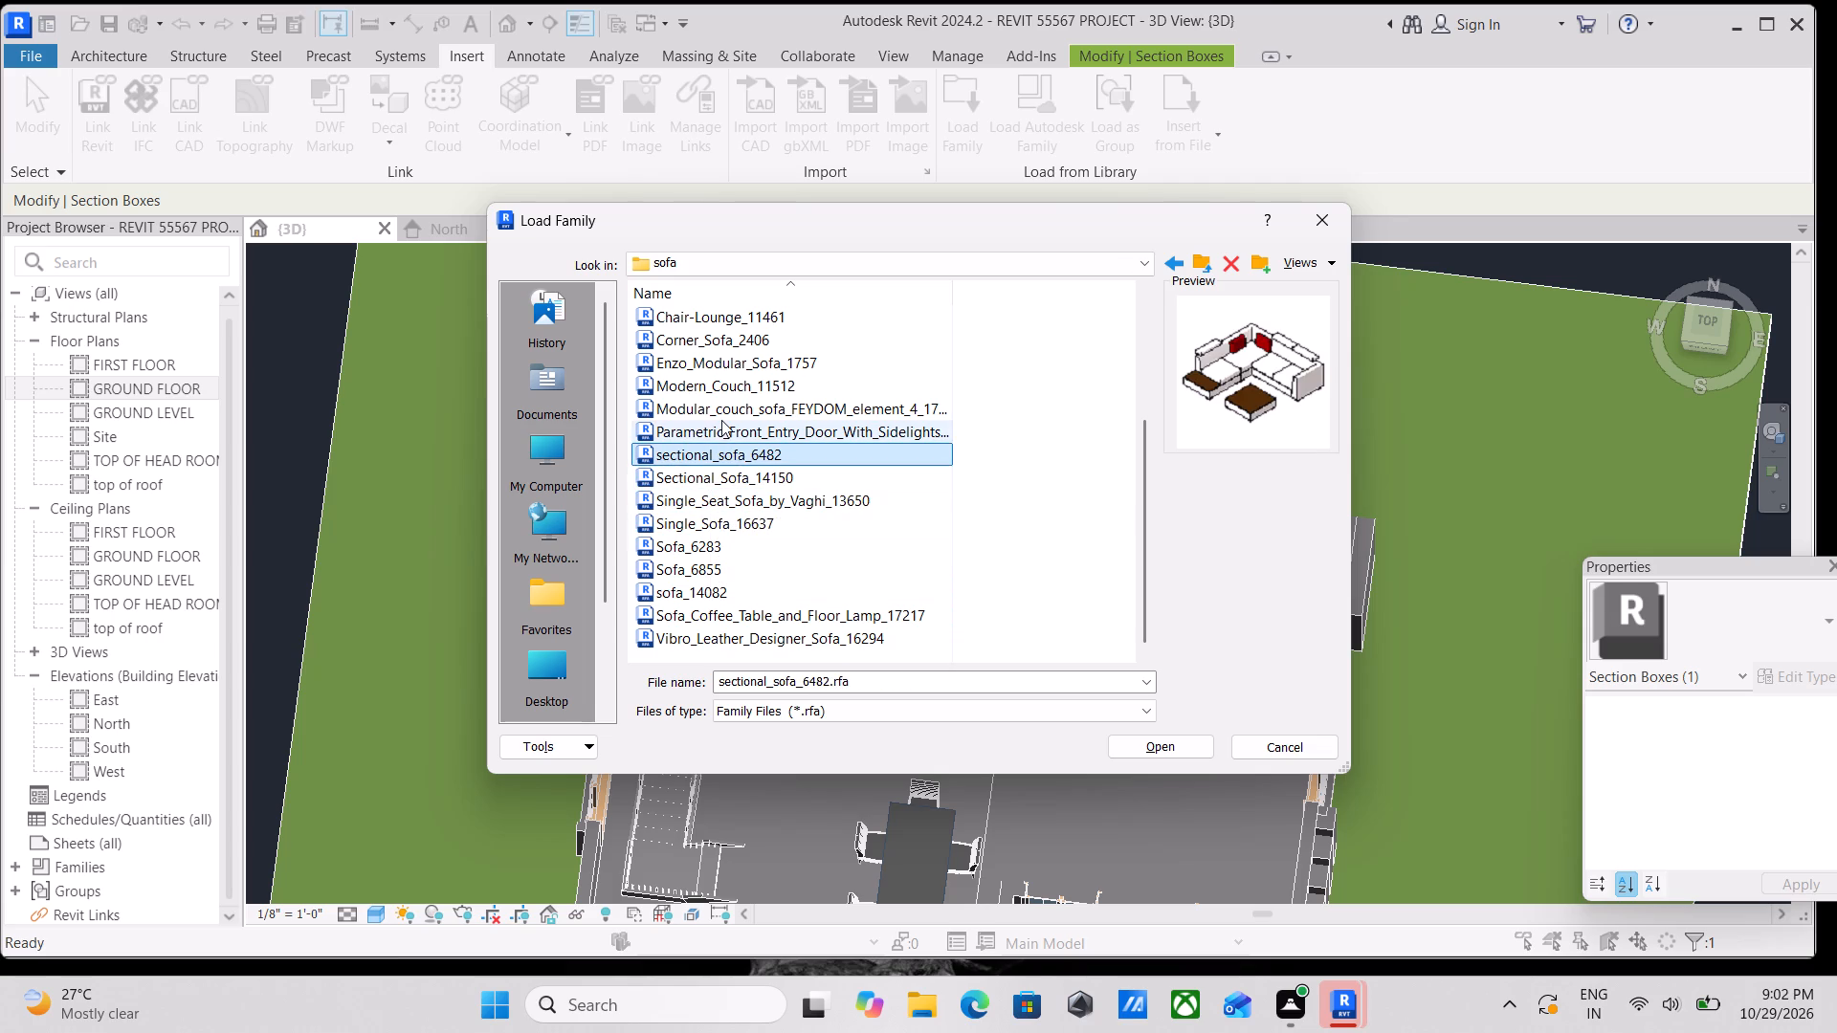
left_click(721, 419)
left_click(721, 437)
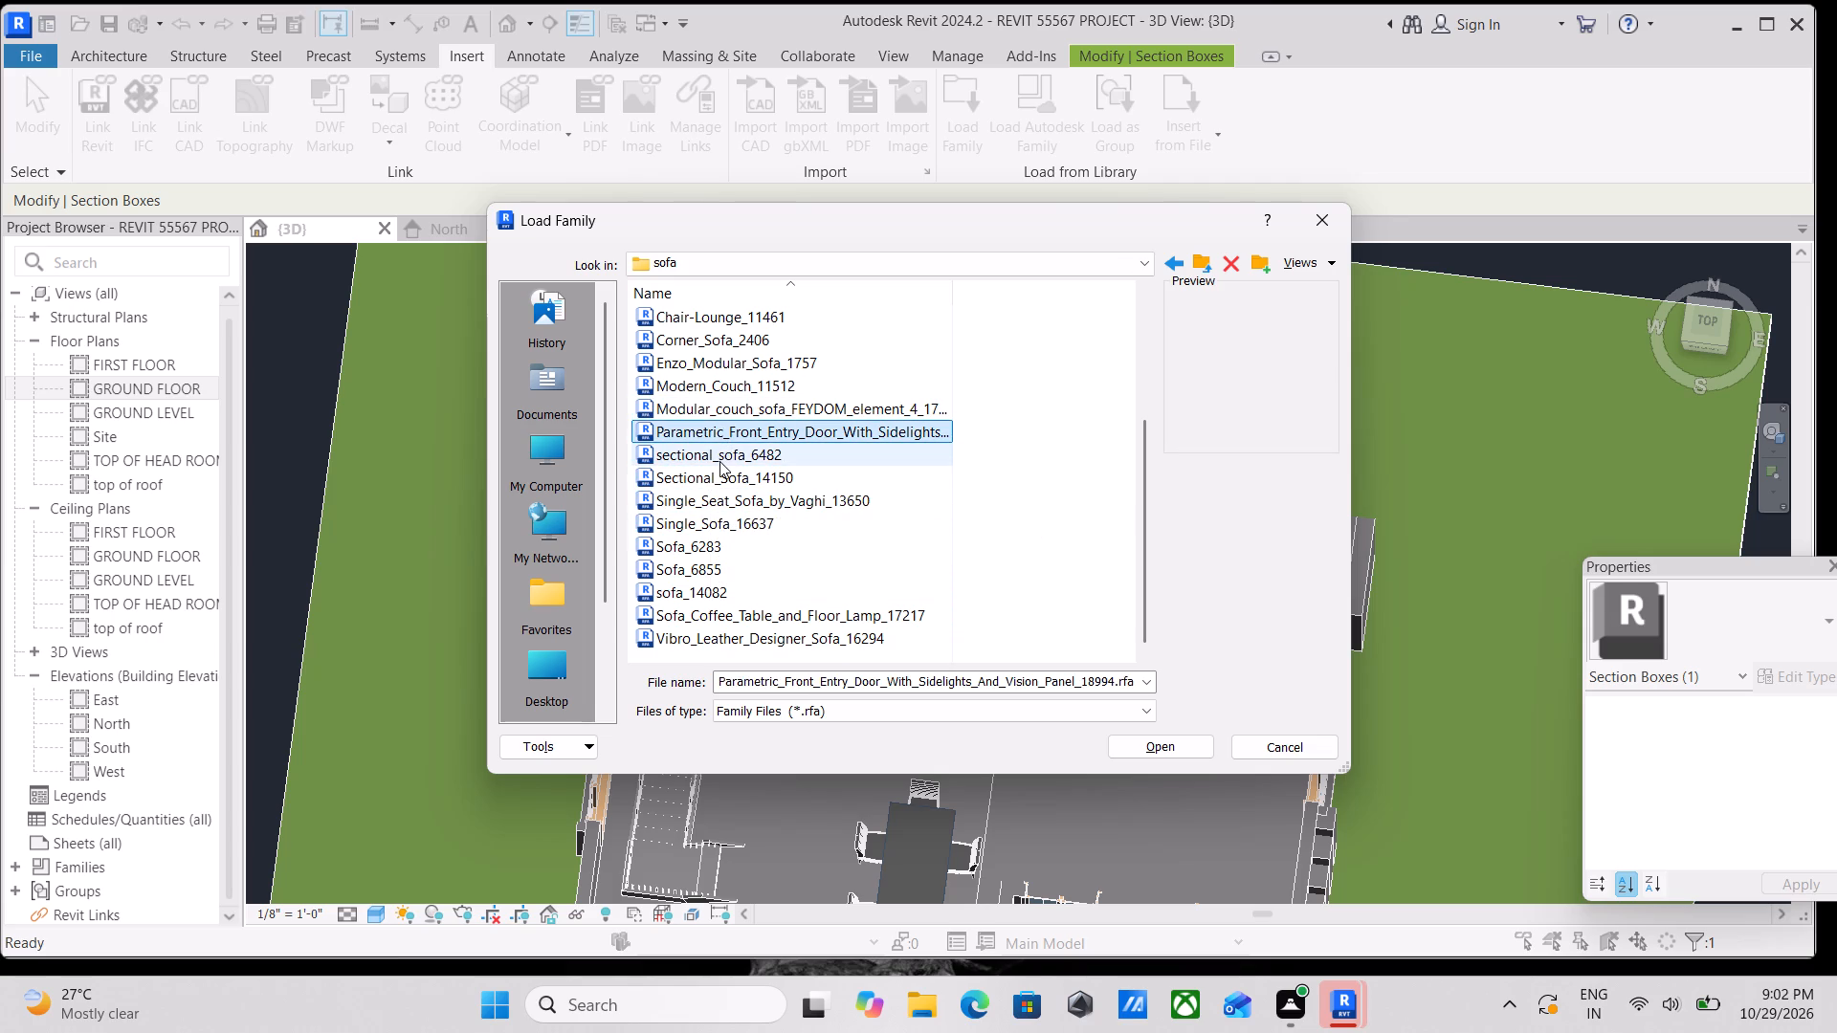
left_click(719, 461)
left_click(721, 504)
Load the Sofa_6283 family into the project.
left_click(711, 542)
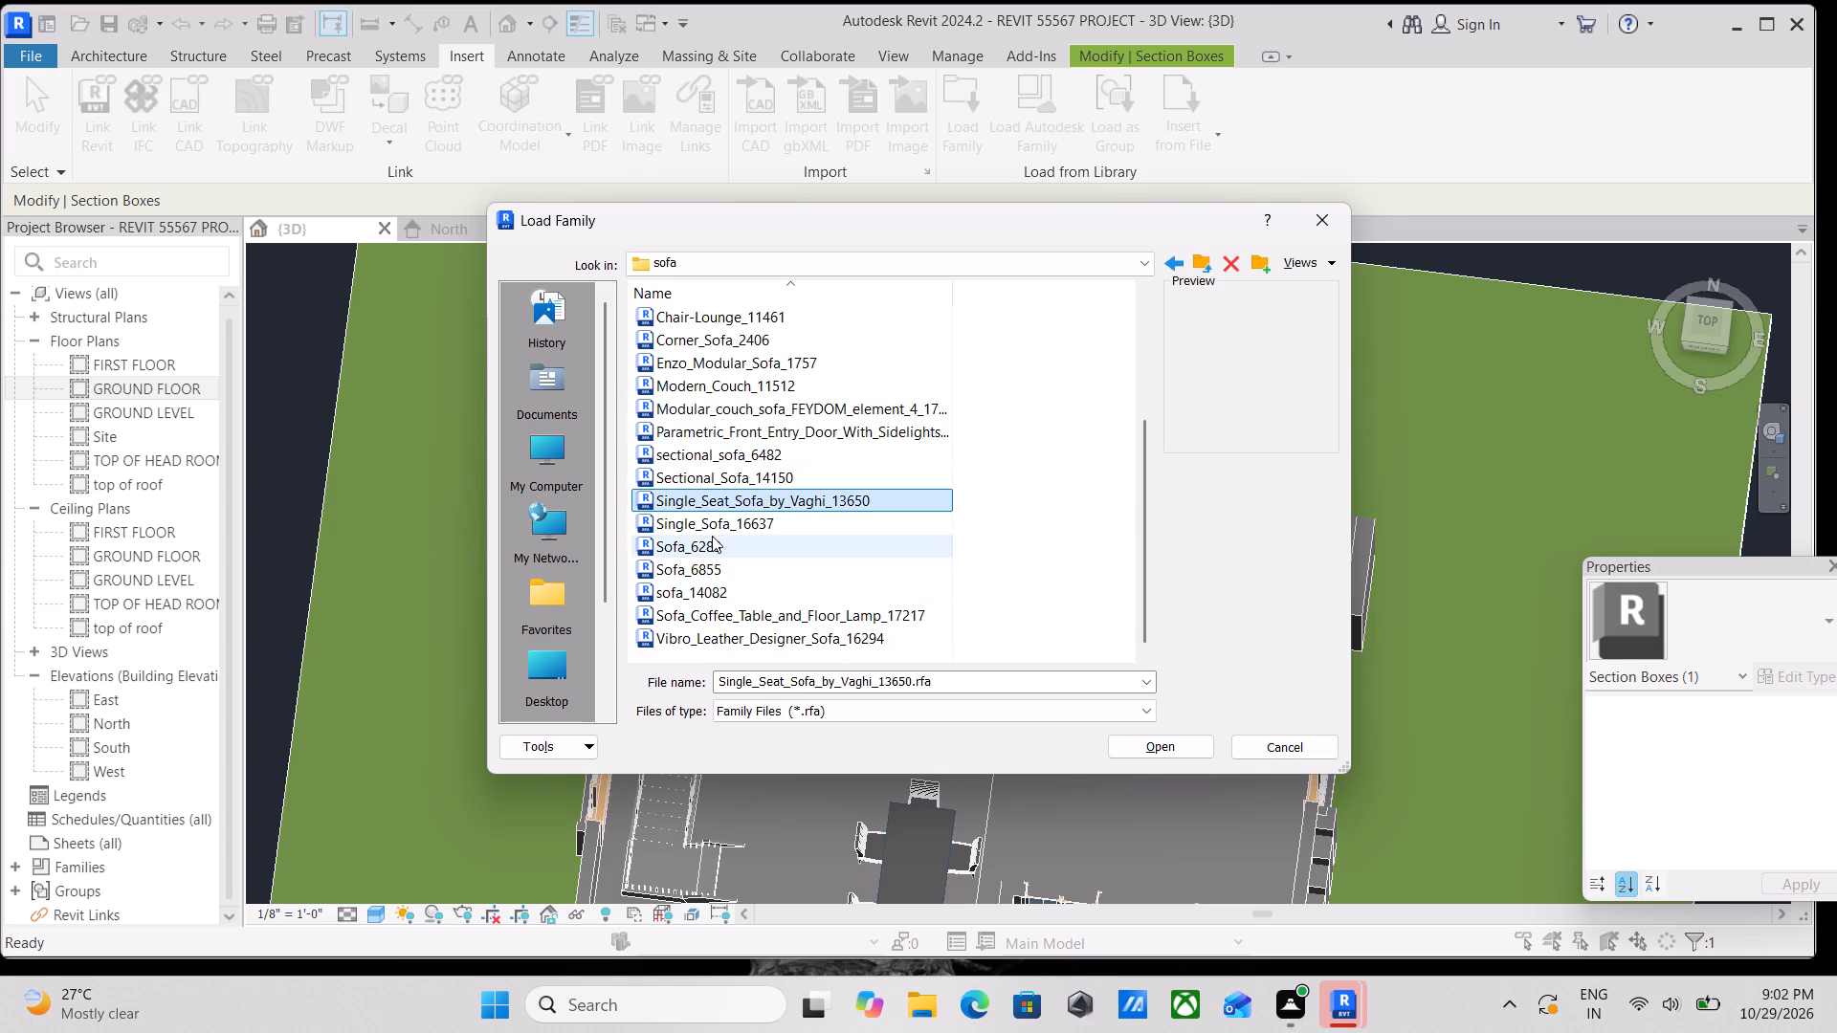
left_click(1165, 754)
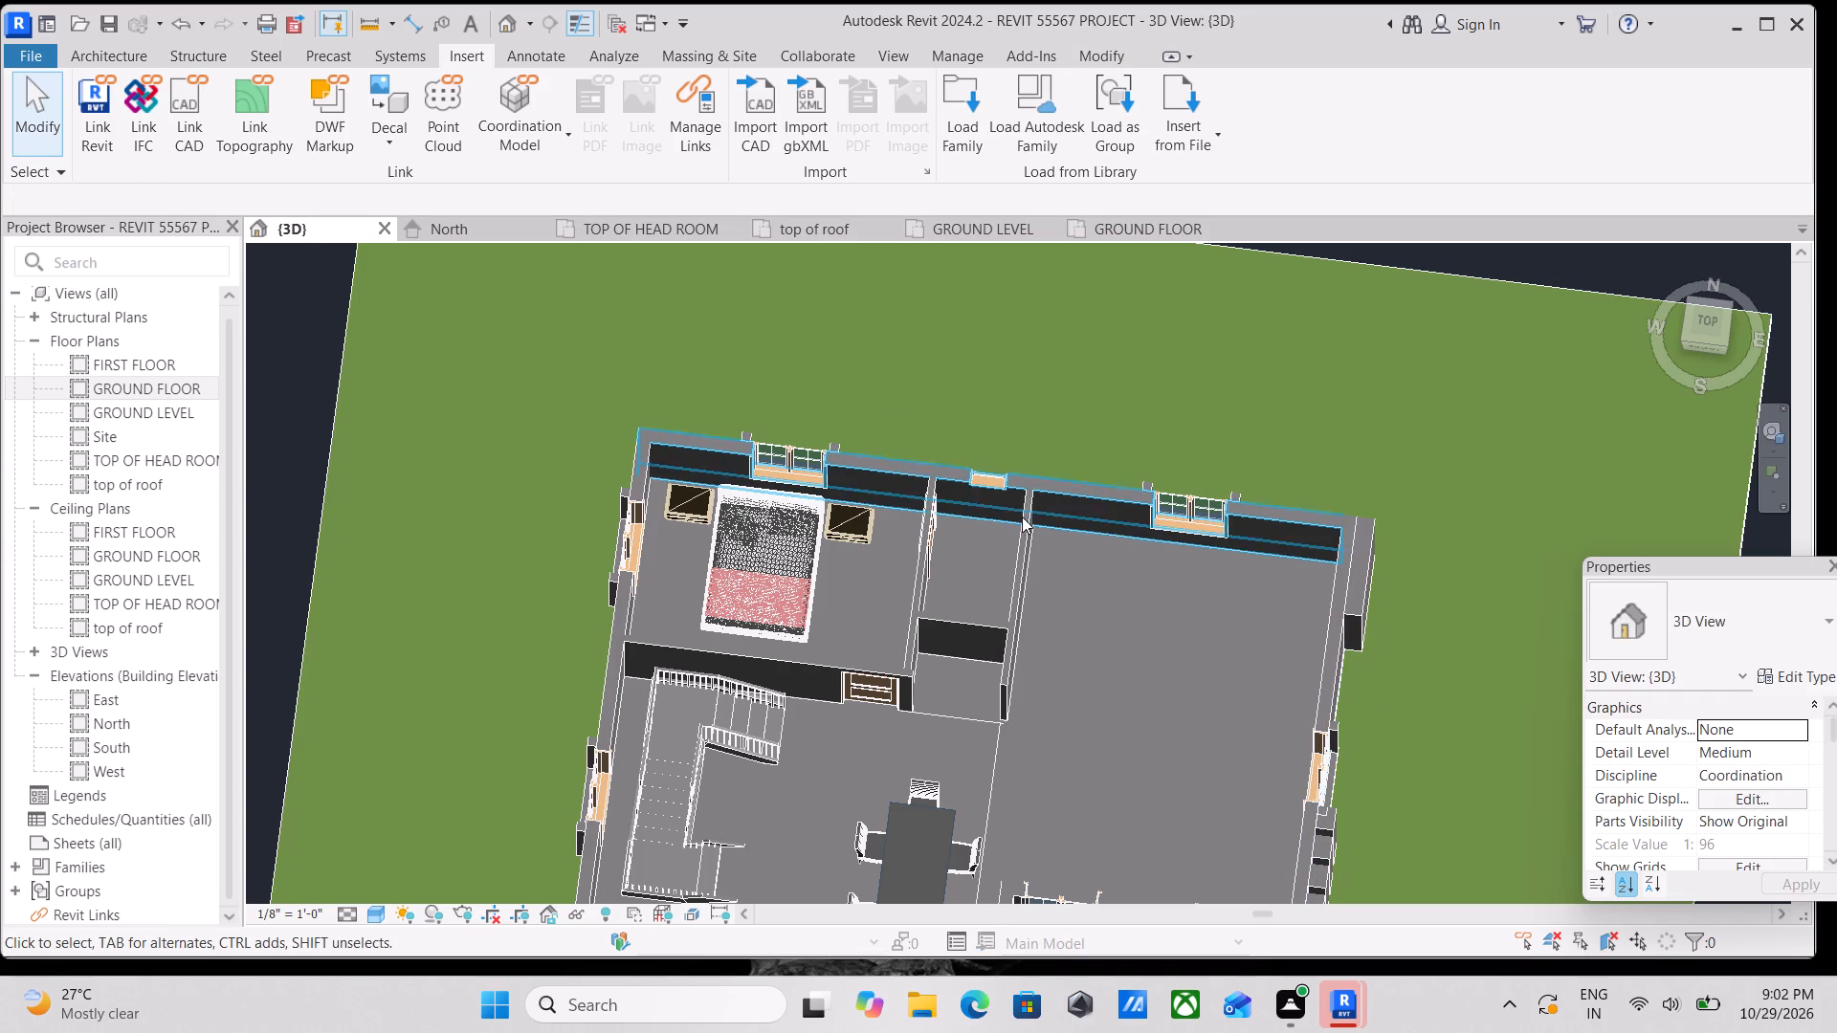
Place the Sofa_6283 set in the large empty room, with its sofas along the north wall by the window.
left_click(105, 51)
left_click(296, 148)
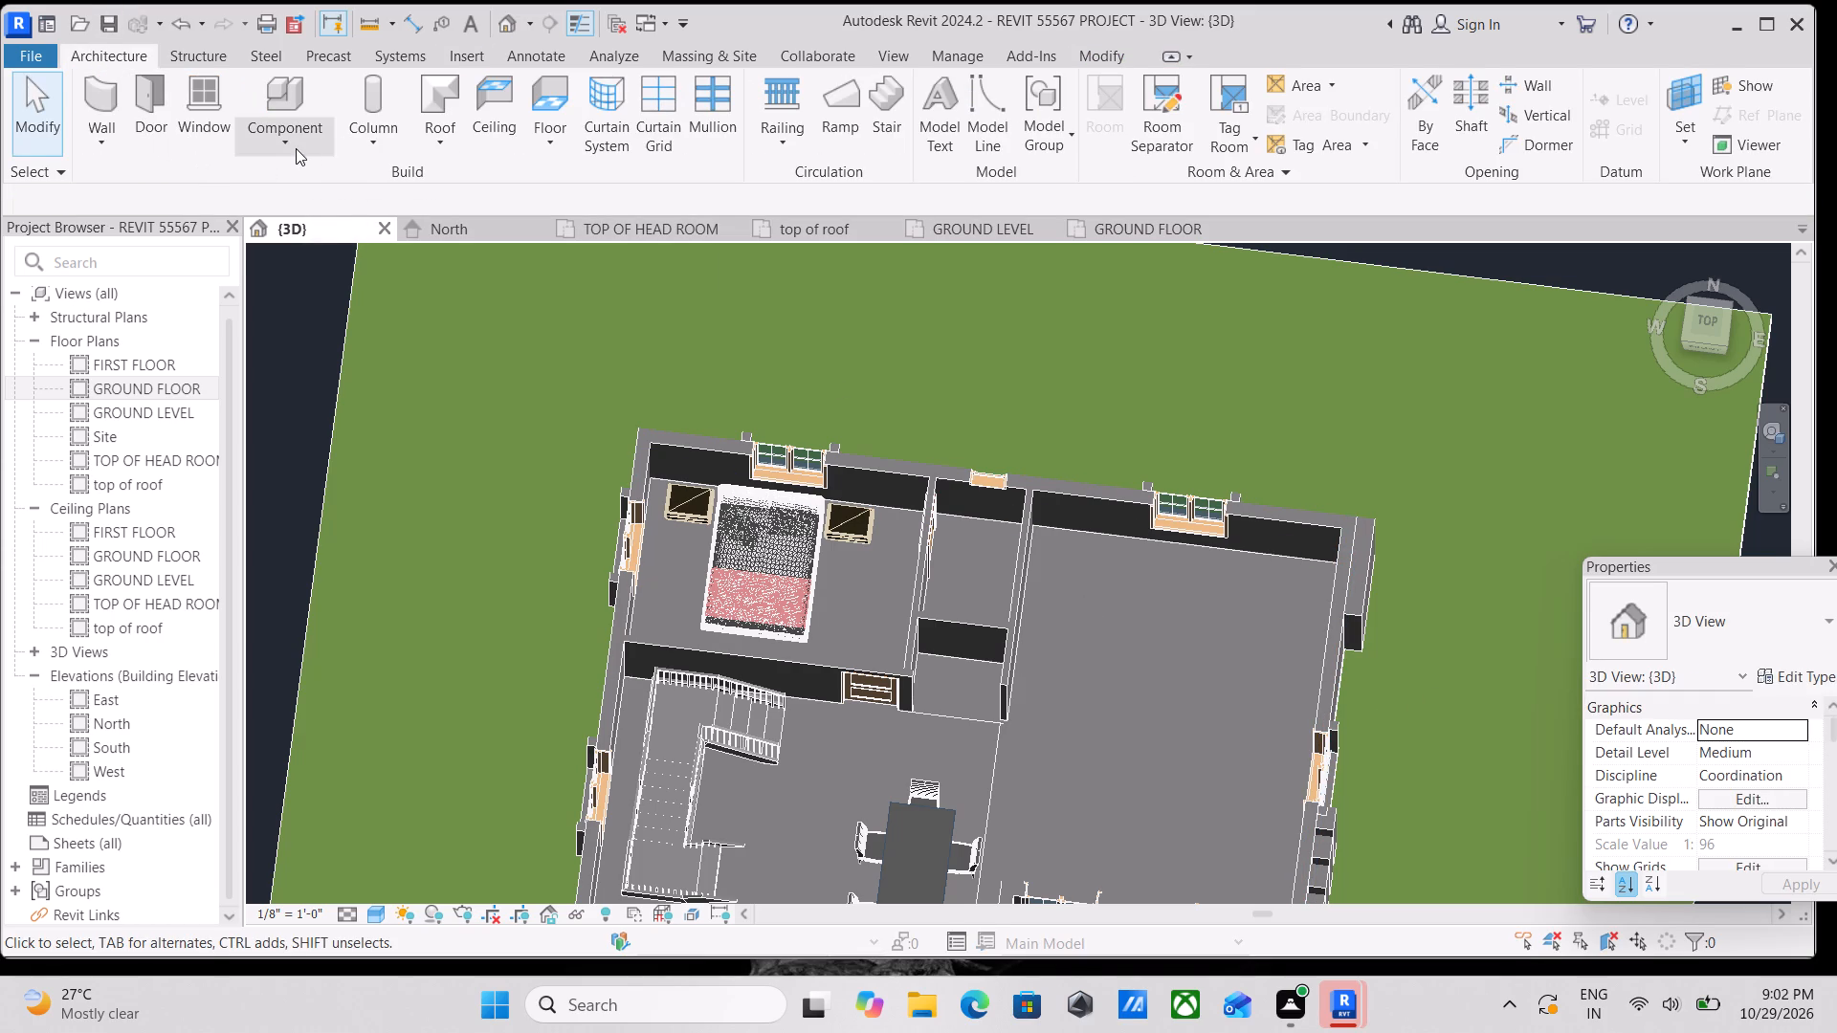
left_click(349, 187)
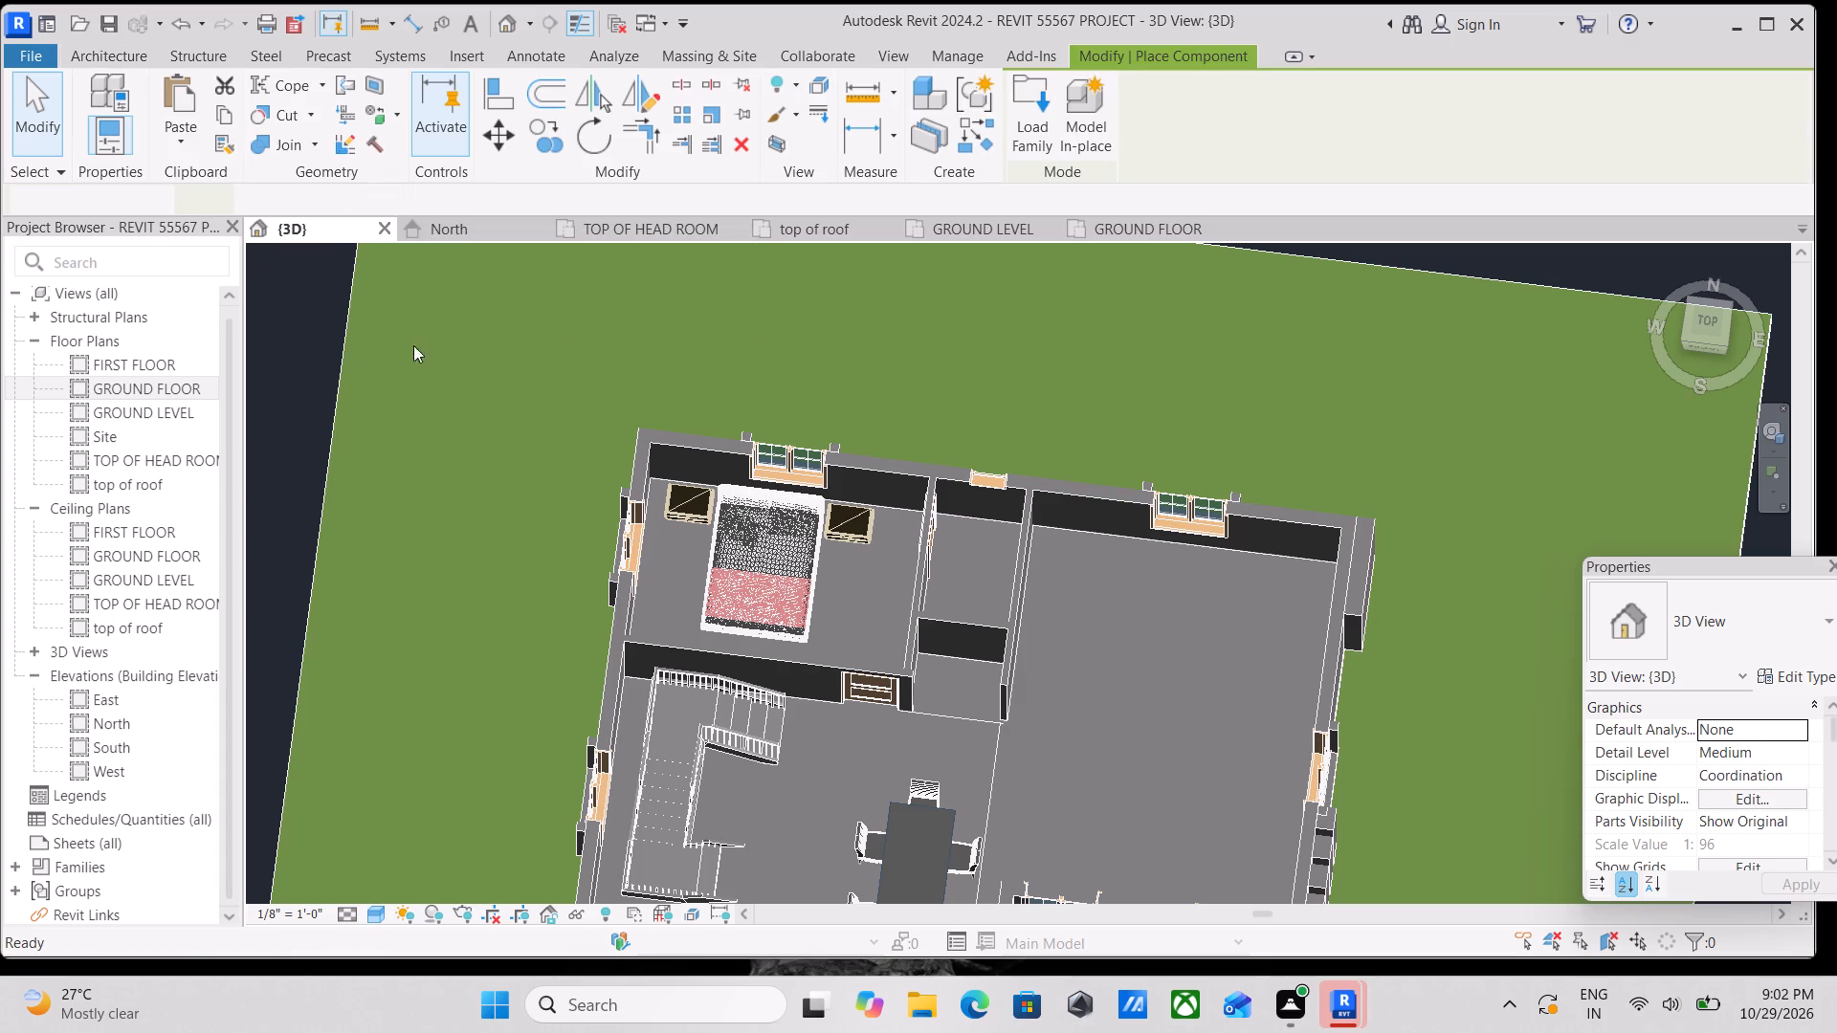
scroll(1060, 670, "down", 2)
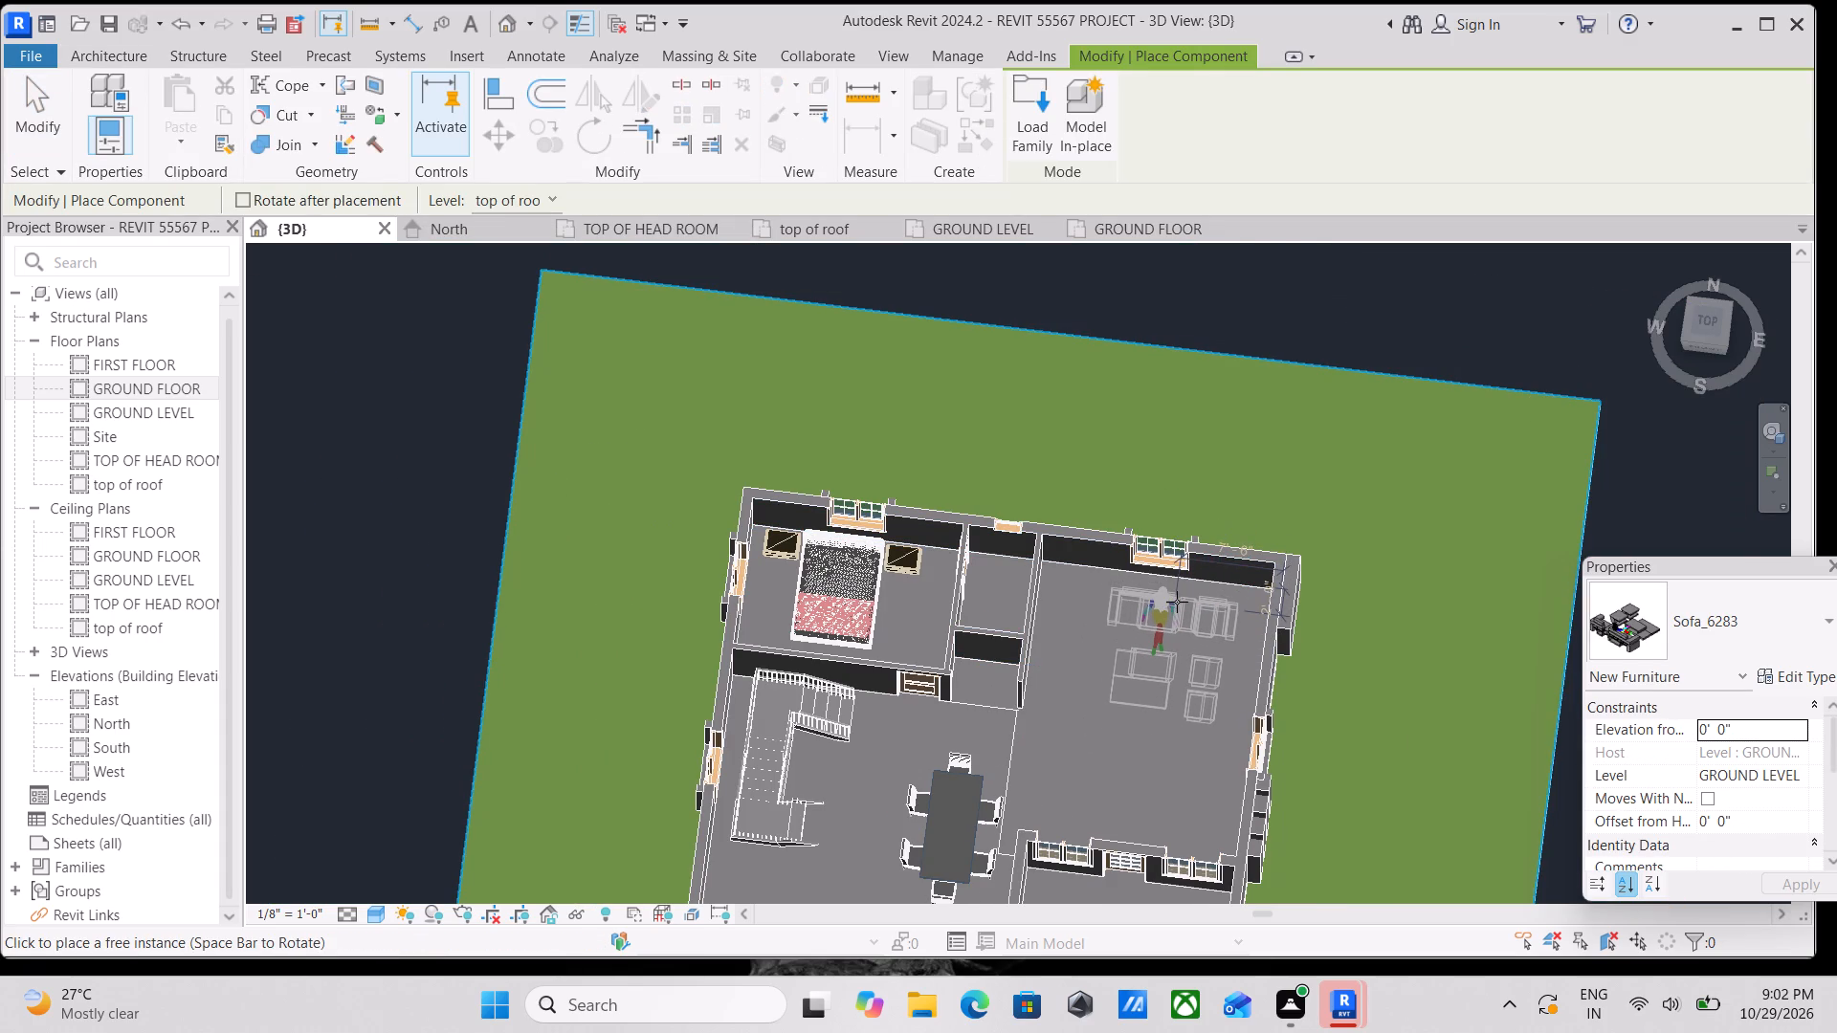
left_click(1184, 600)
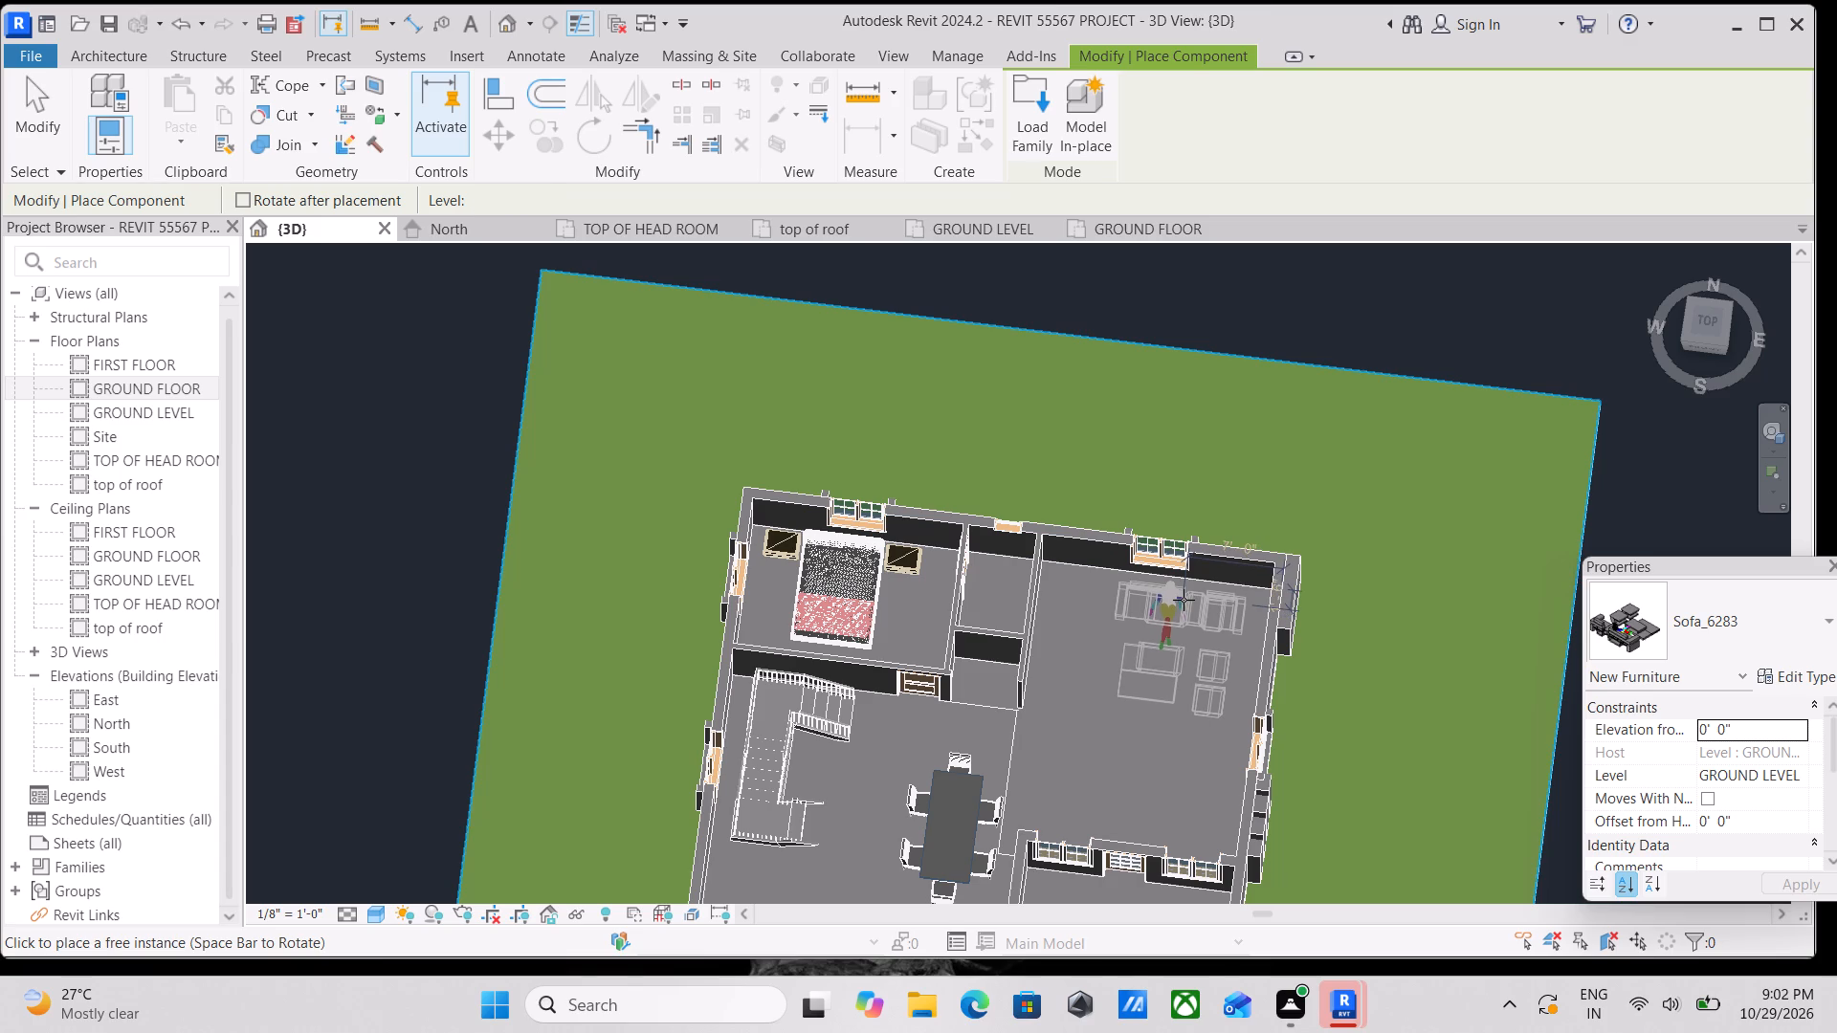
key("Escape")
scroll(1164, 729, "up", 3)
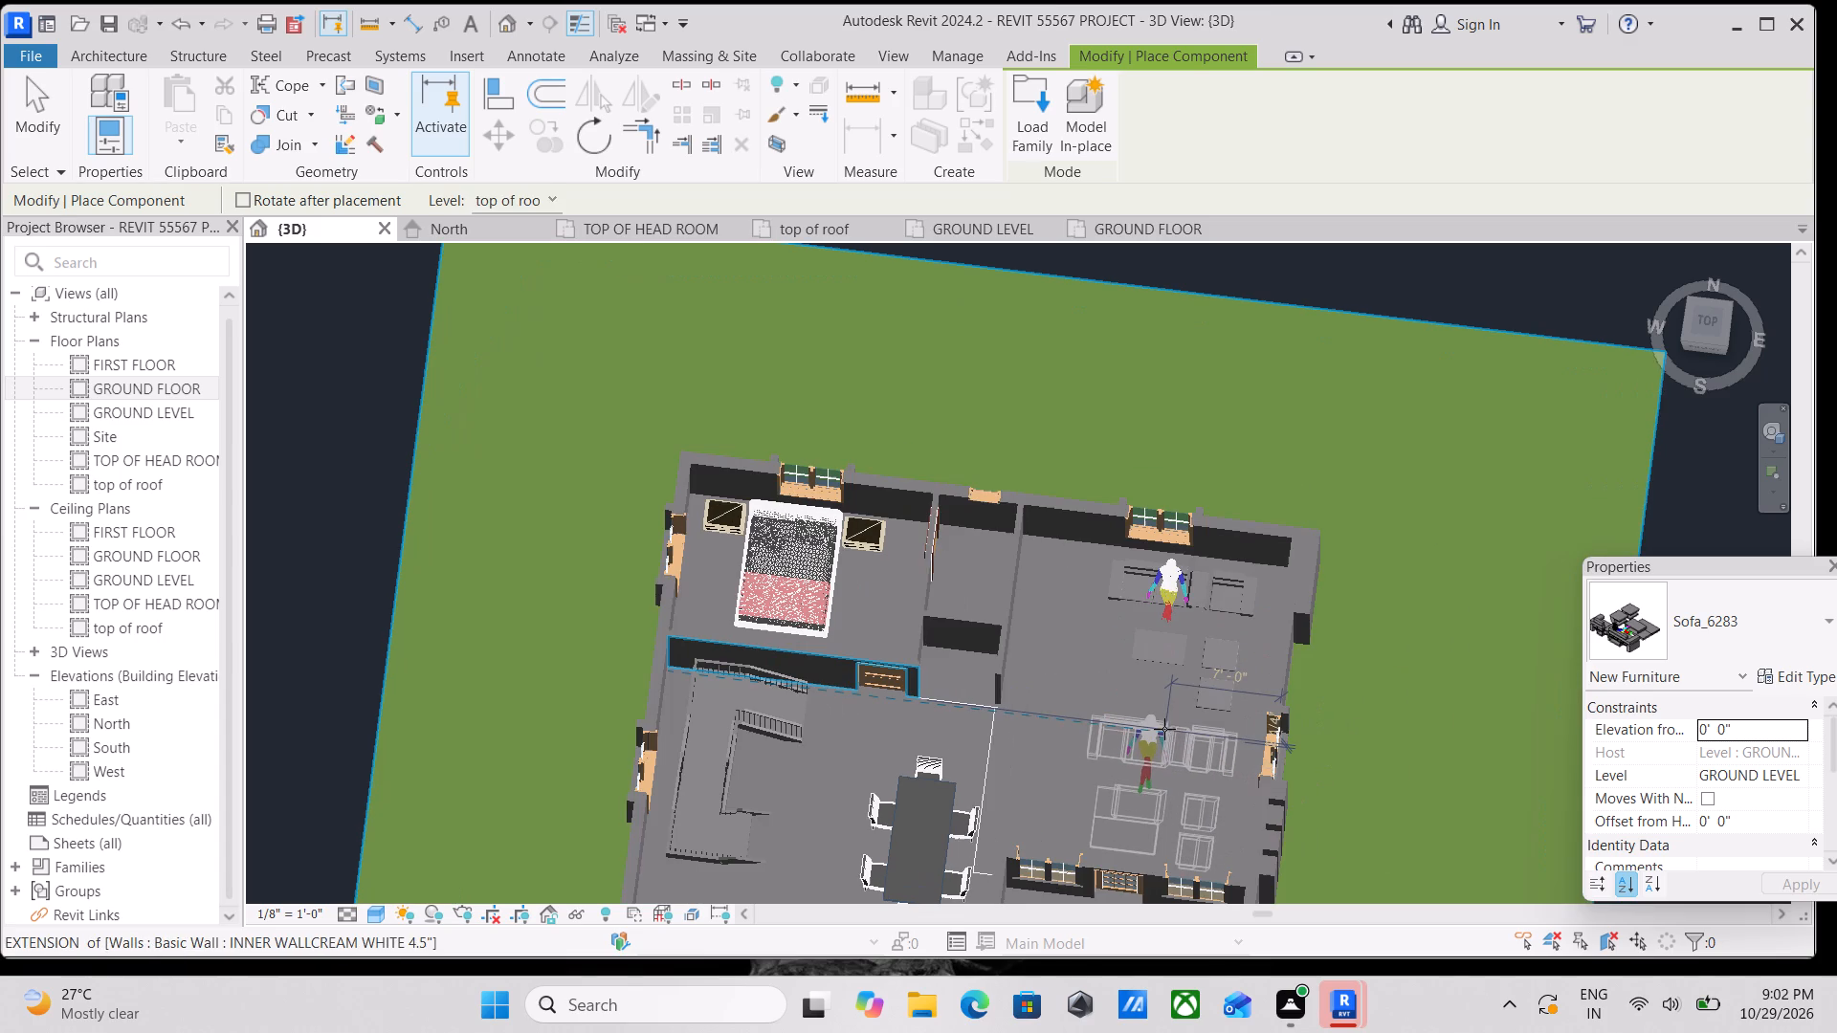
scroll(1032, 724, "up", 3)
key("Escape")
key("Escape")
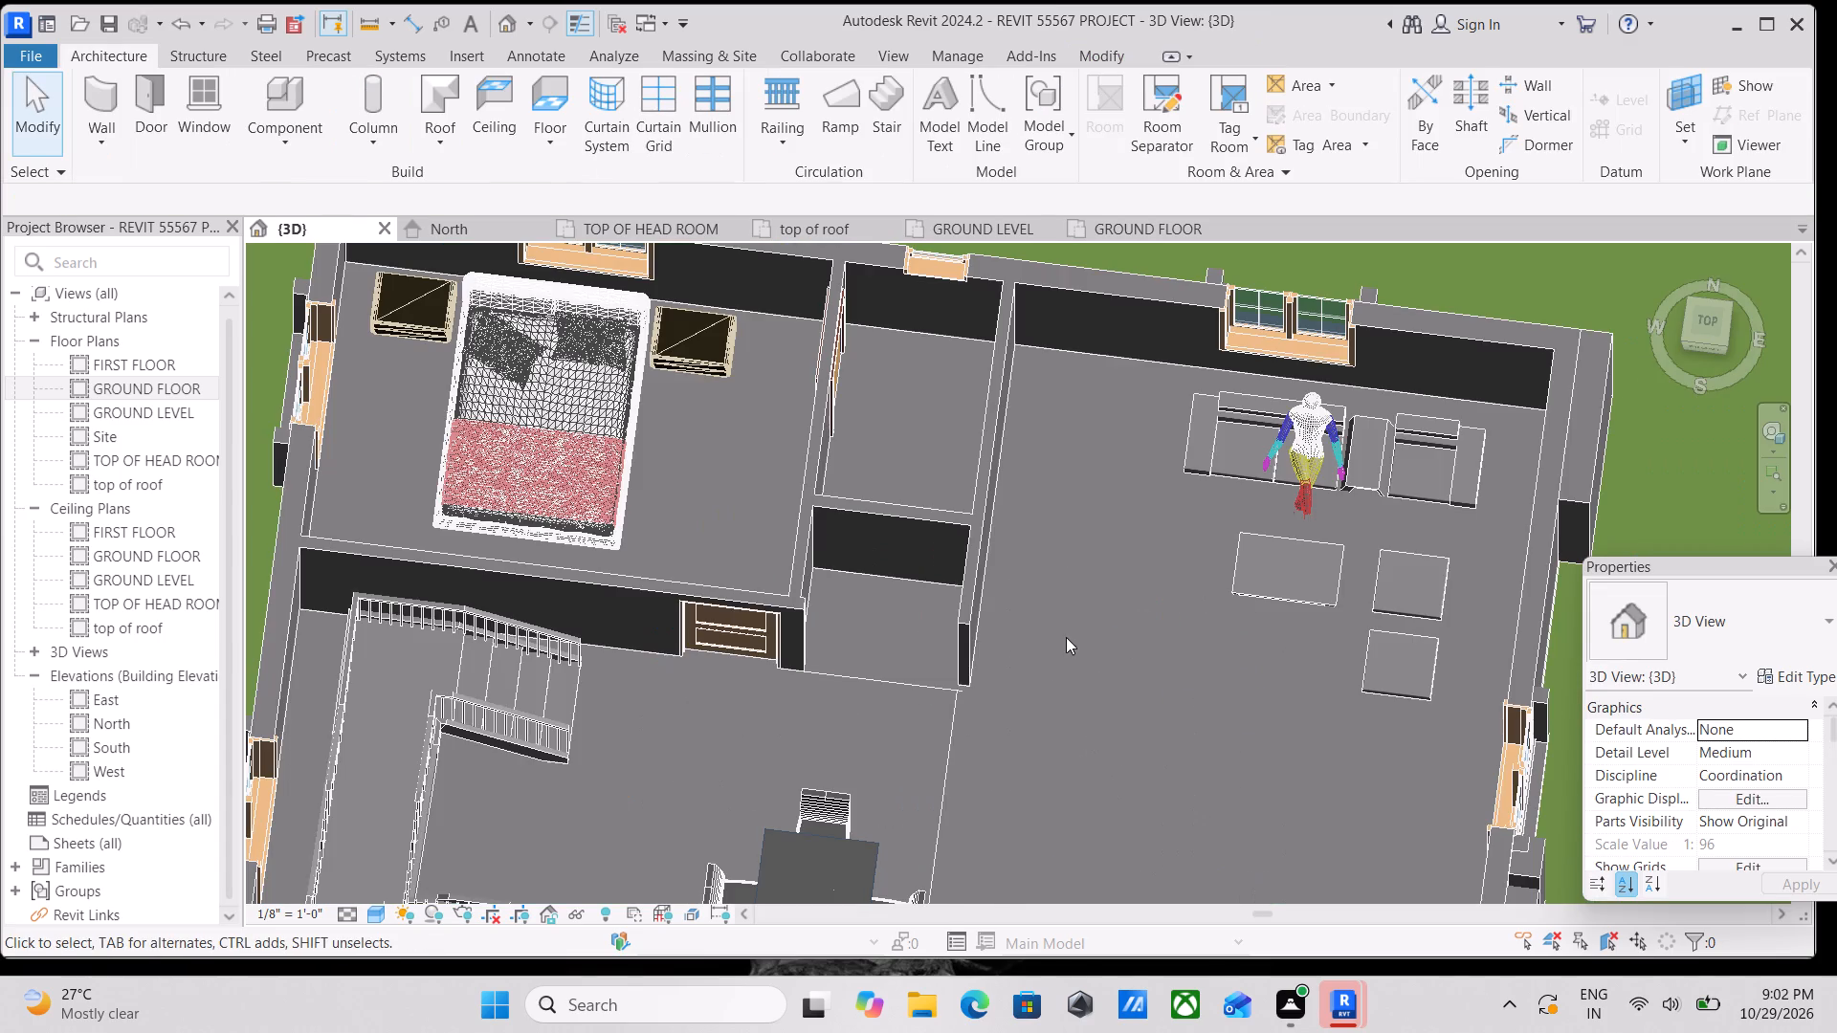
Switch the 3D view to the Realistic visual style and examine the placed sofa set and surrounding rooms from an angled view.
scroll(1105, 679, "down", 2)
middle_click_drag(1114, 733, 1257, 506, "shift")
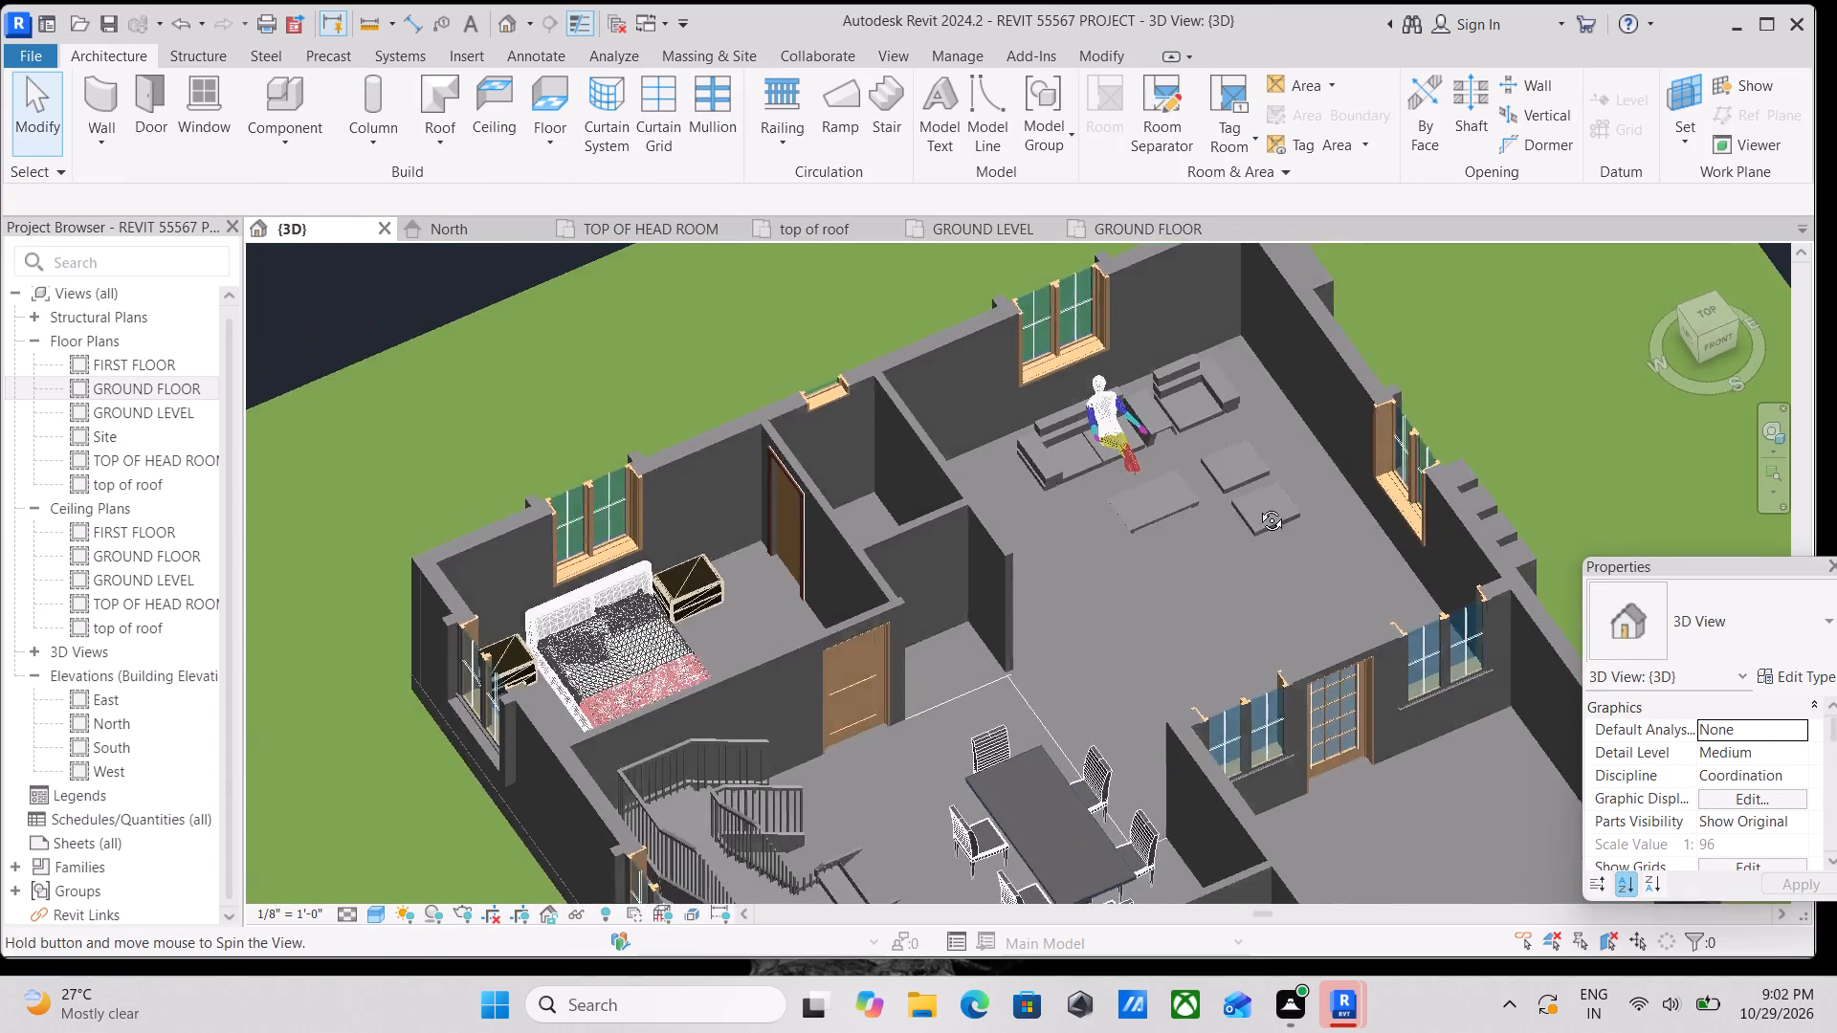
middle_click_drag(1257, 506, 1289, 477, "shift")
scroll(1135, 516, "up", 3)
scroll(1167, 869, "down", 1)
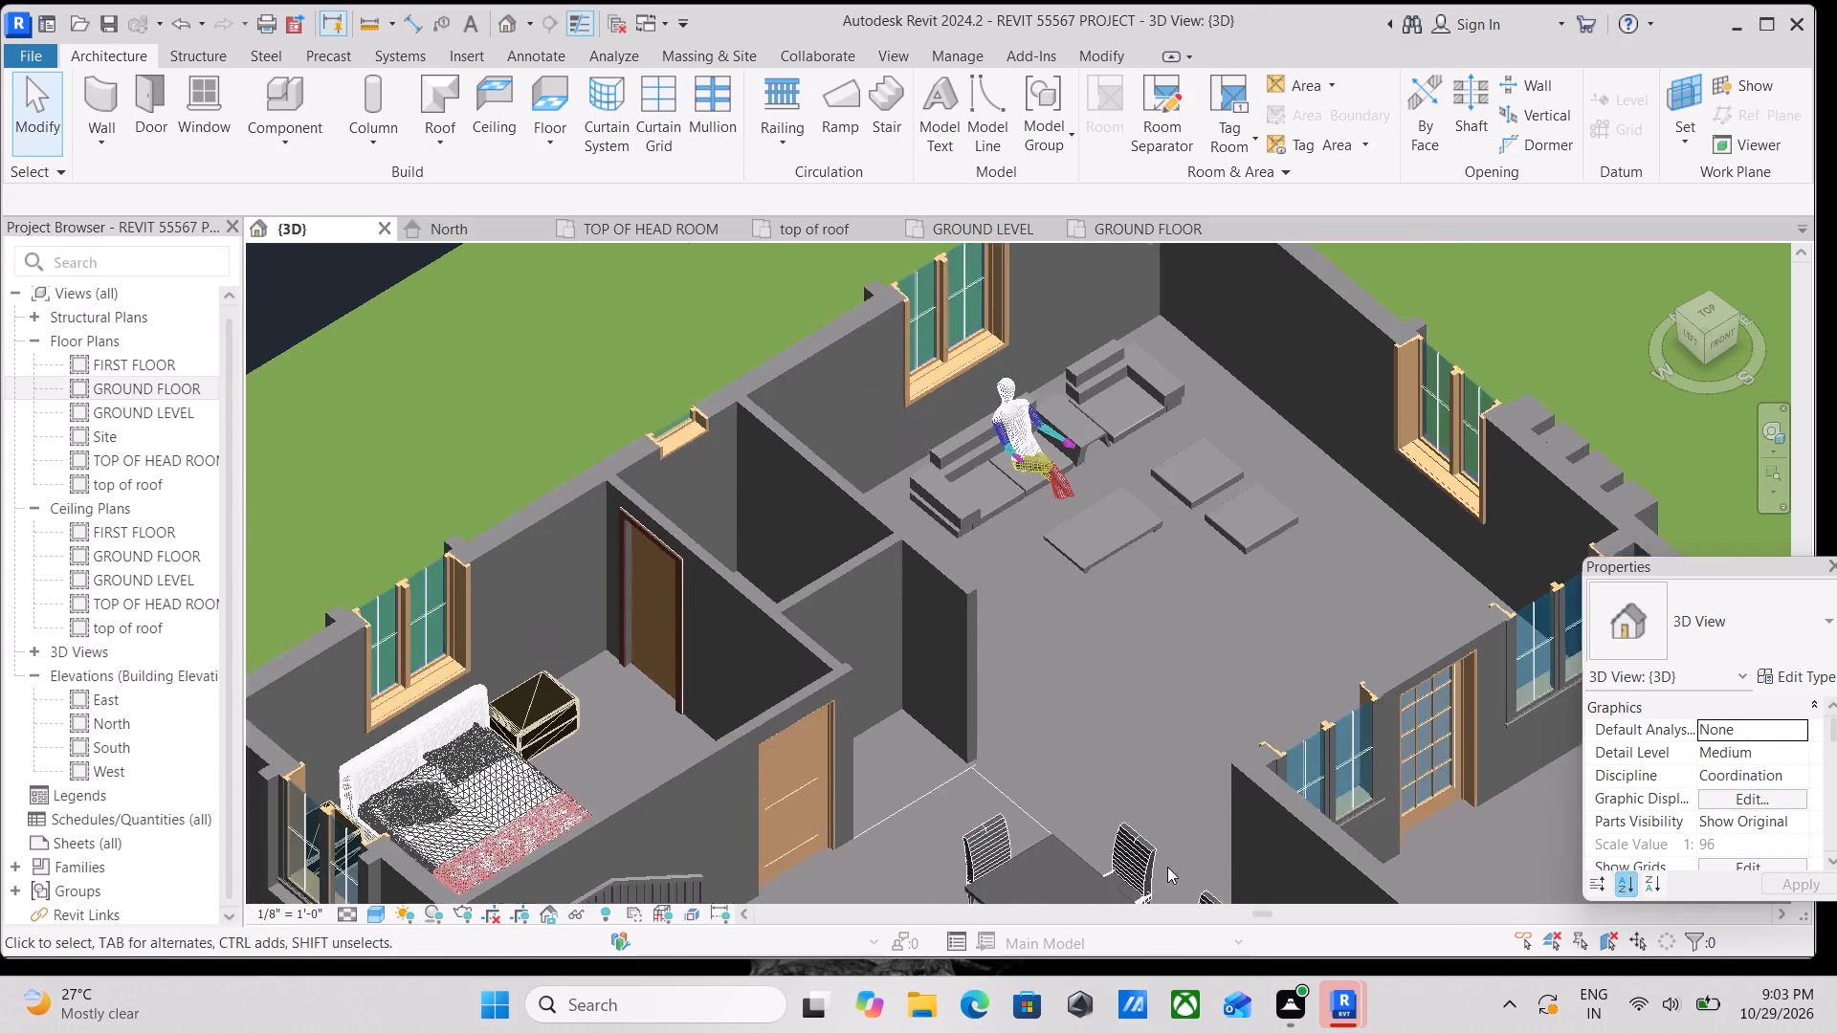
scroll(1167, 867, "down", 1)
middle_click_drag(1181, 803, 1208, 655)
scroll(1187, 644, "down", 1)
middle_click_drag(1187, 644, 1197, 591)
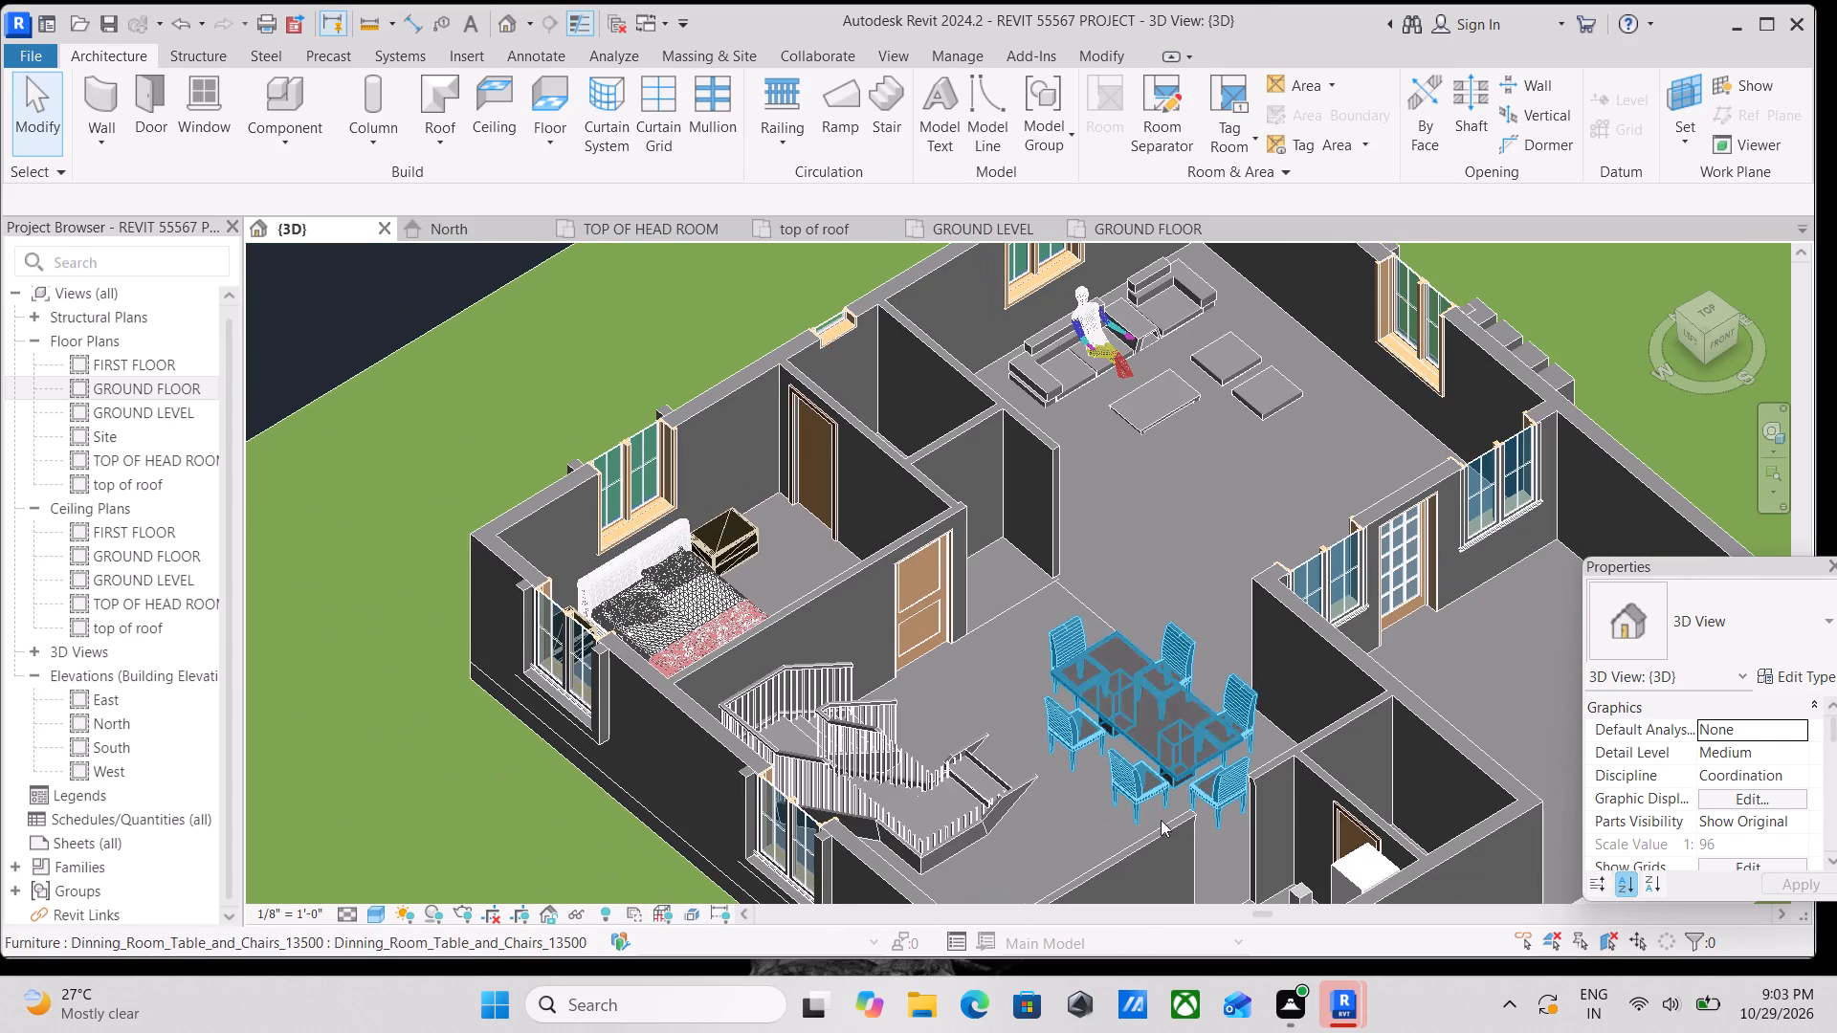
left_click(378, 910)
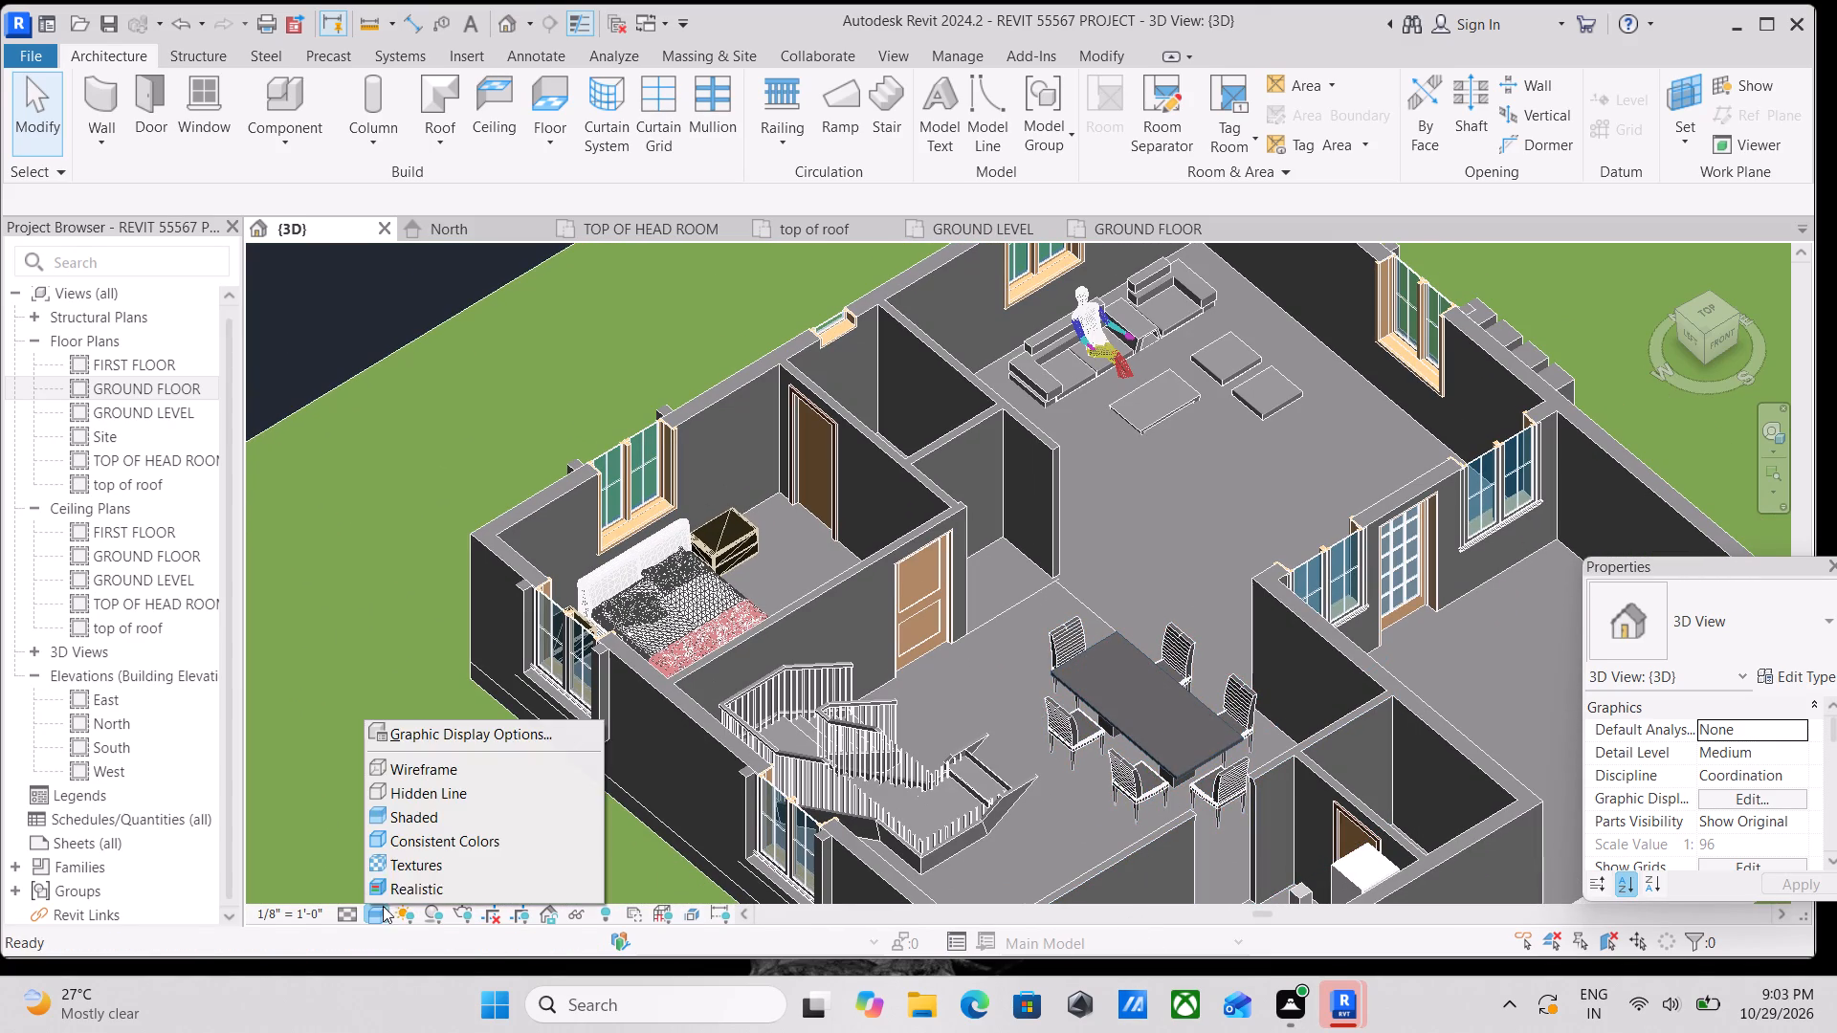
left_click(404, 890)
scroll(1053, 475, "up", 3)
scroll(1187, 422, "up", 1)
middle_click_drag(1187, 423, 1189, 578)
scroll(1204, 389, "up", 4)
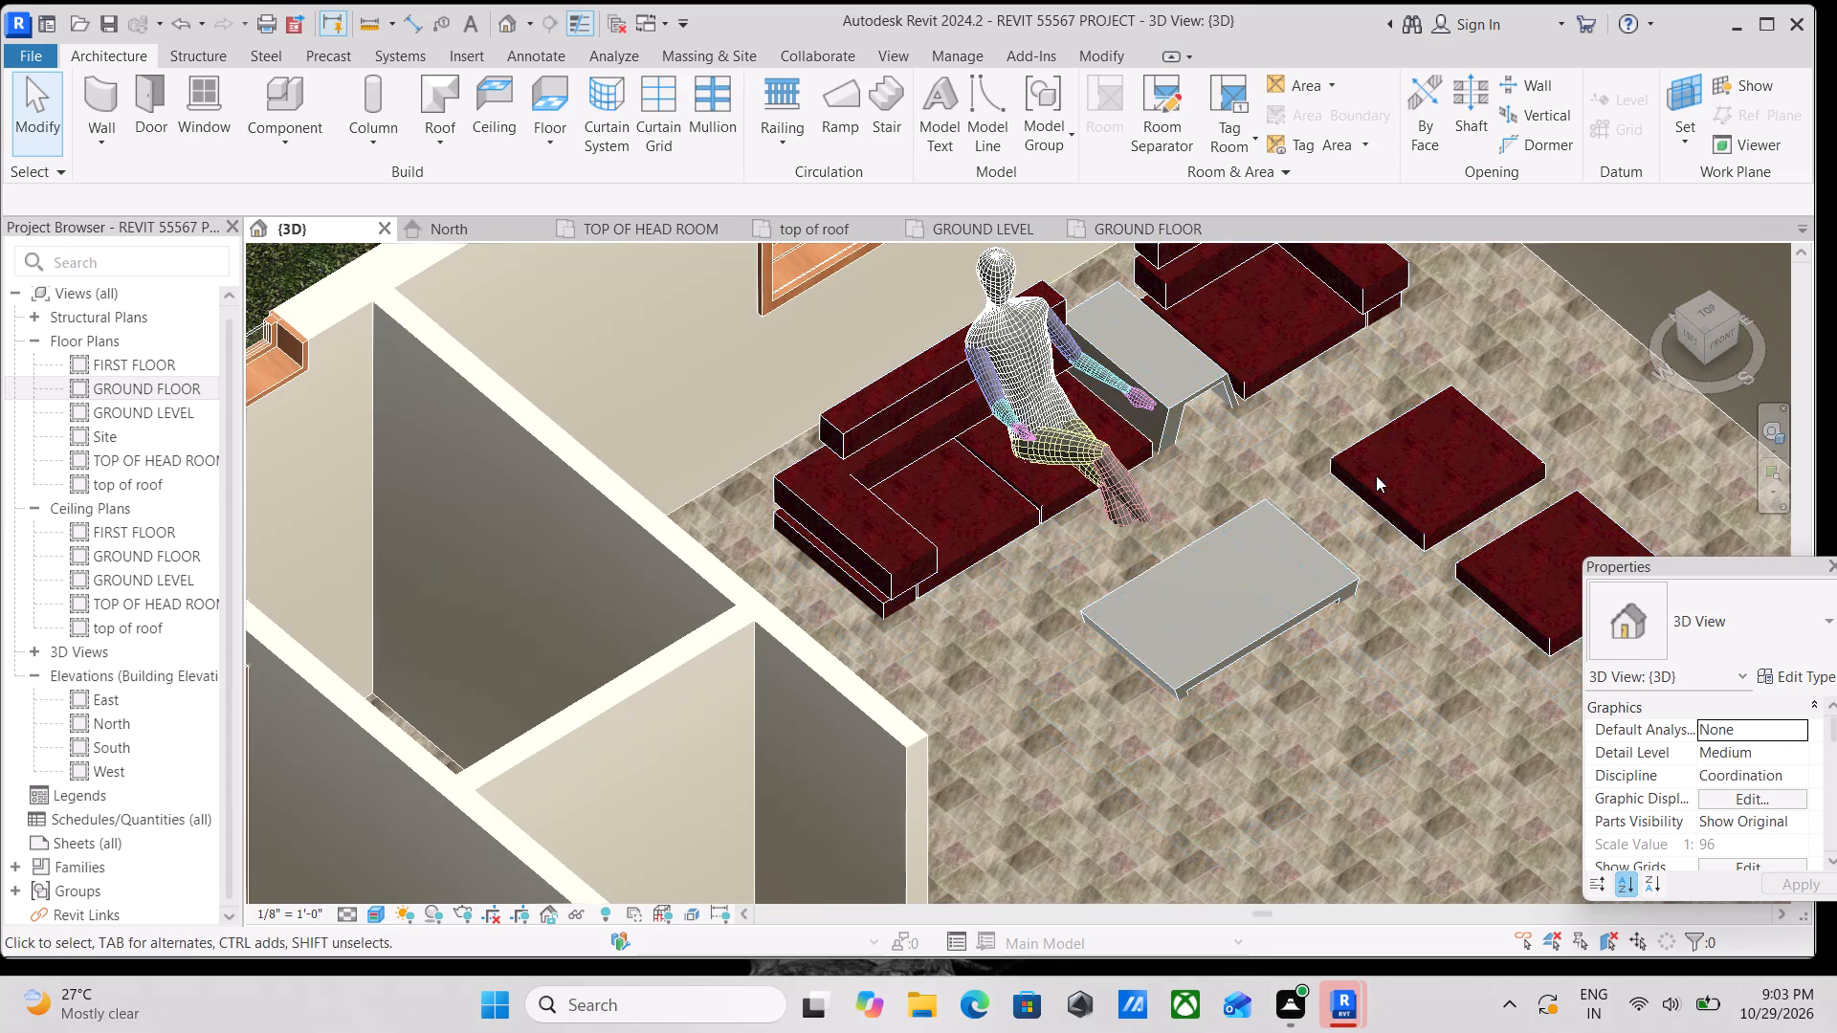
scroll(1376, 475, "down", 3)
scroll(1478, 516, "up", 3)
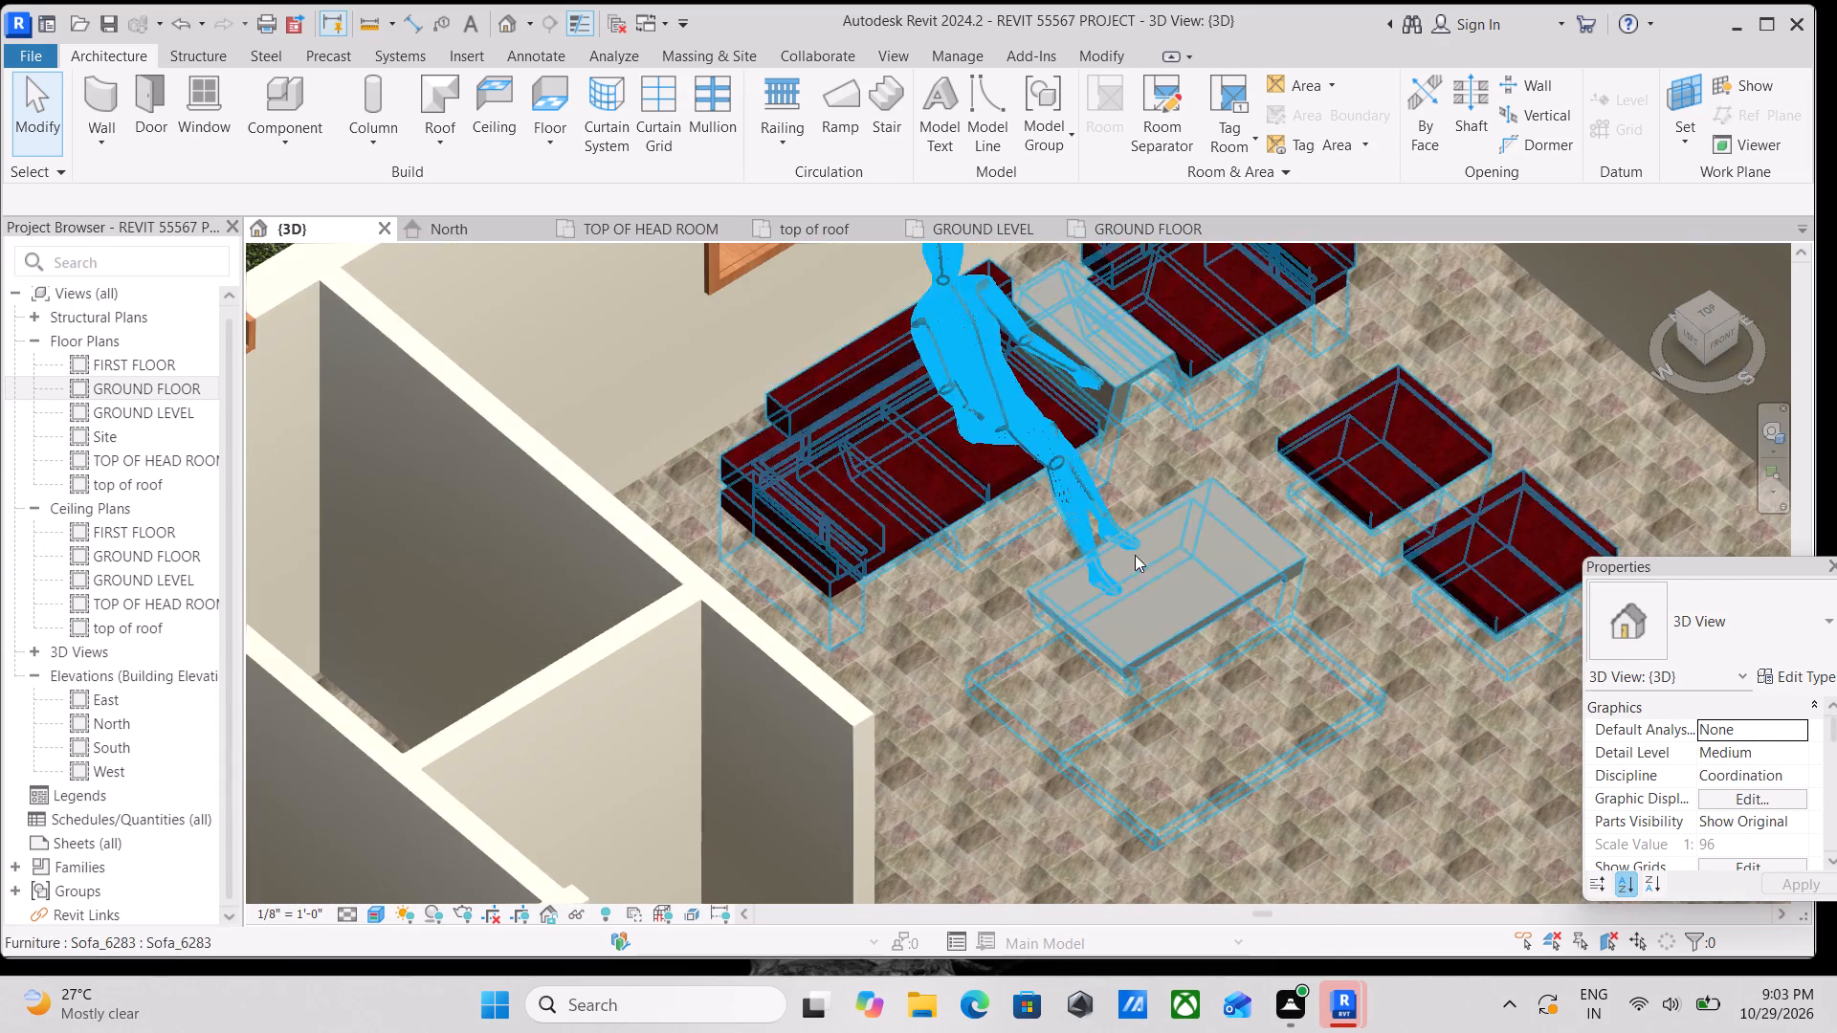
scroll(954, 575, "up", 5)
scroll(921, 577, "down", 8)
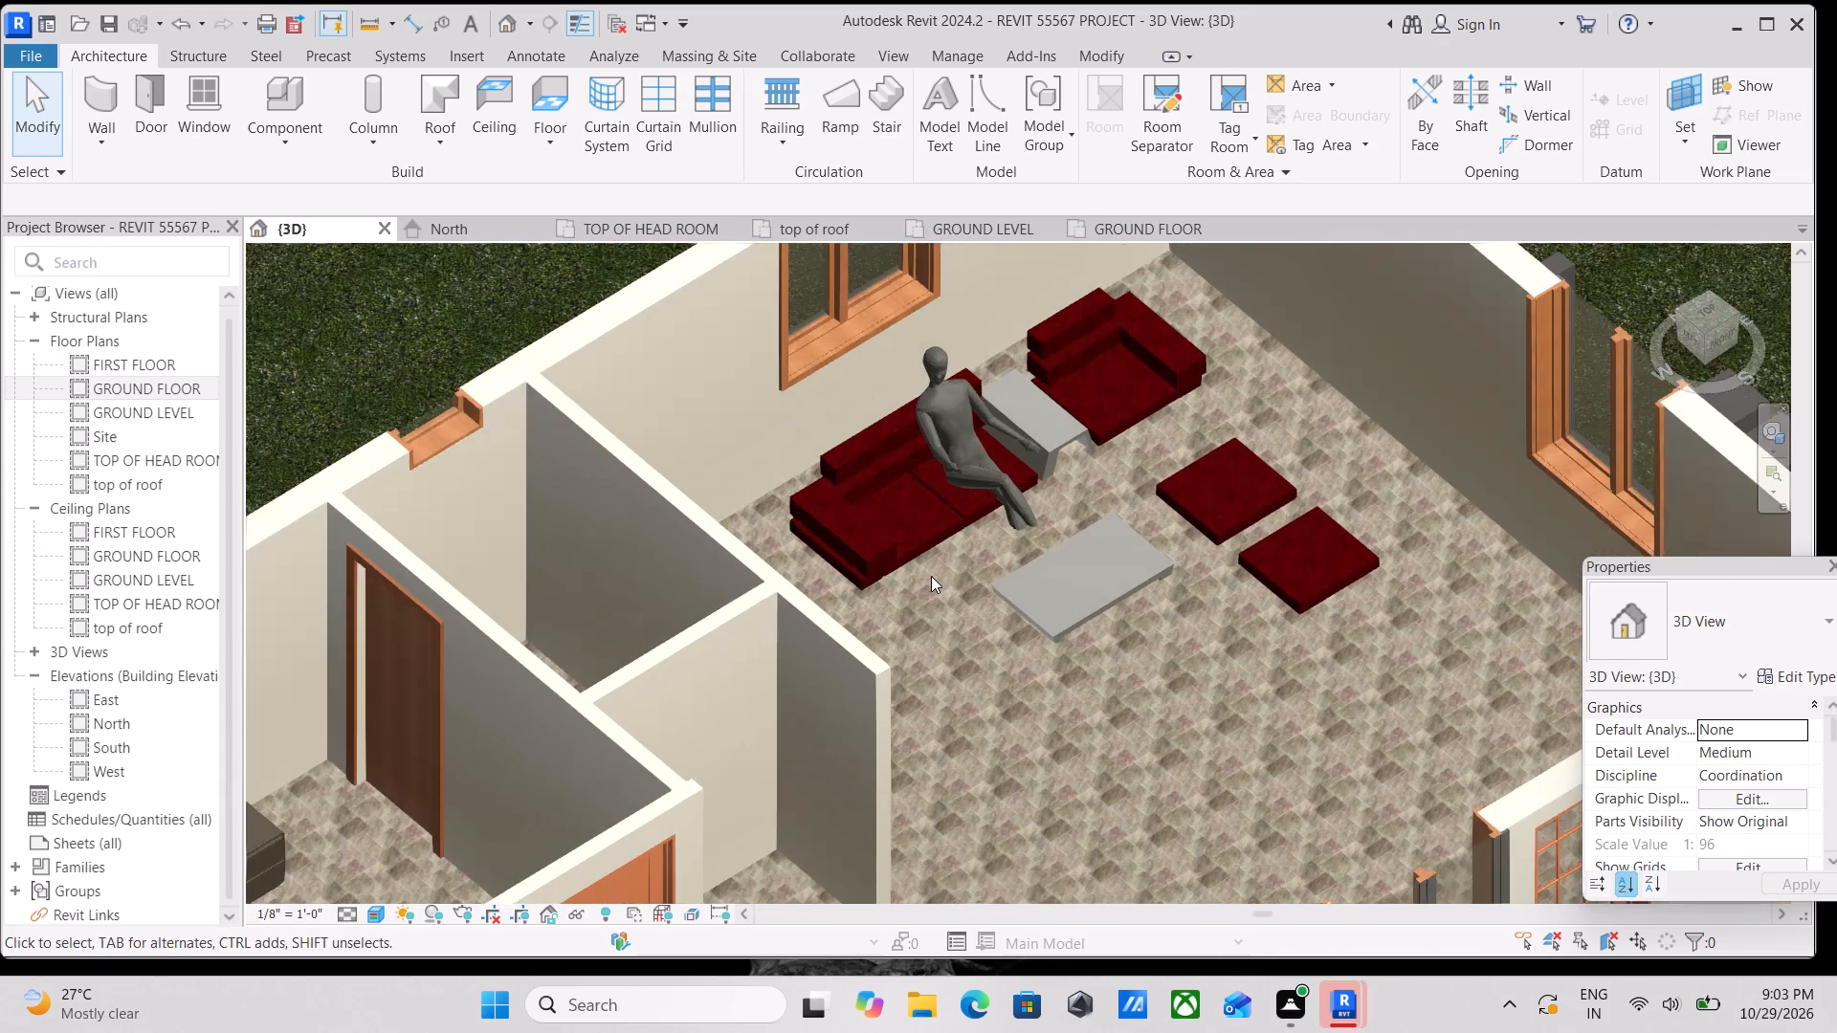
middle_click(931, 576)
scroll(938, 570, "down", 4)
middle_click_drag(930, 574, 1073, 452)
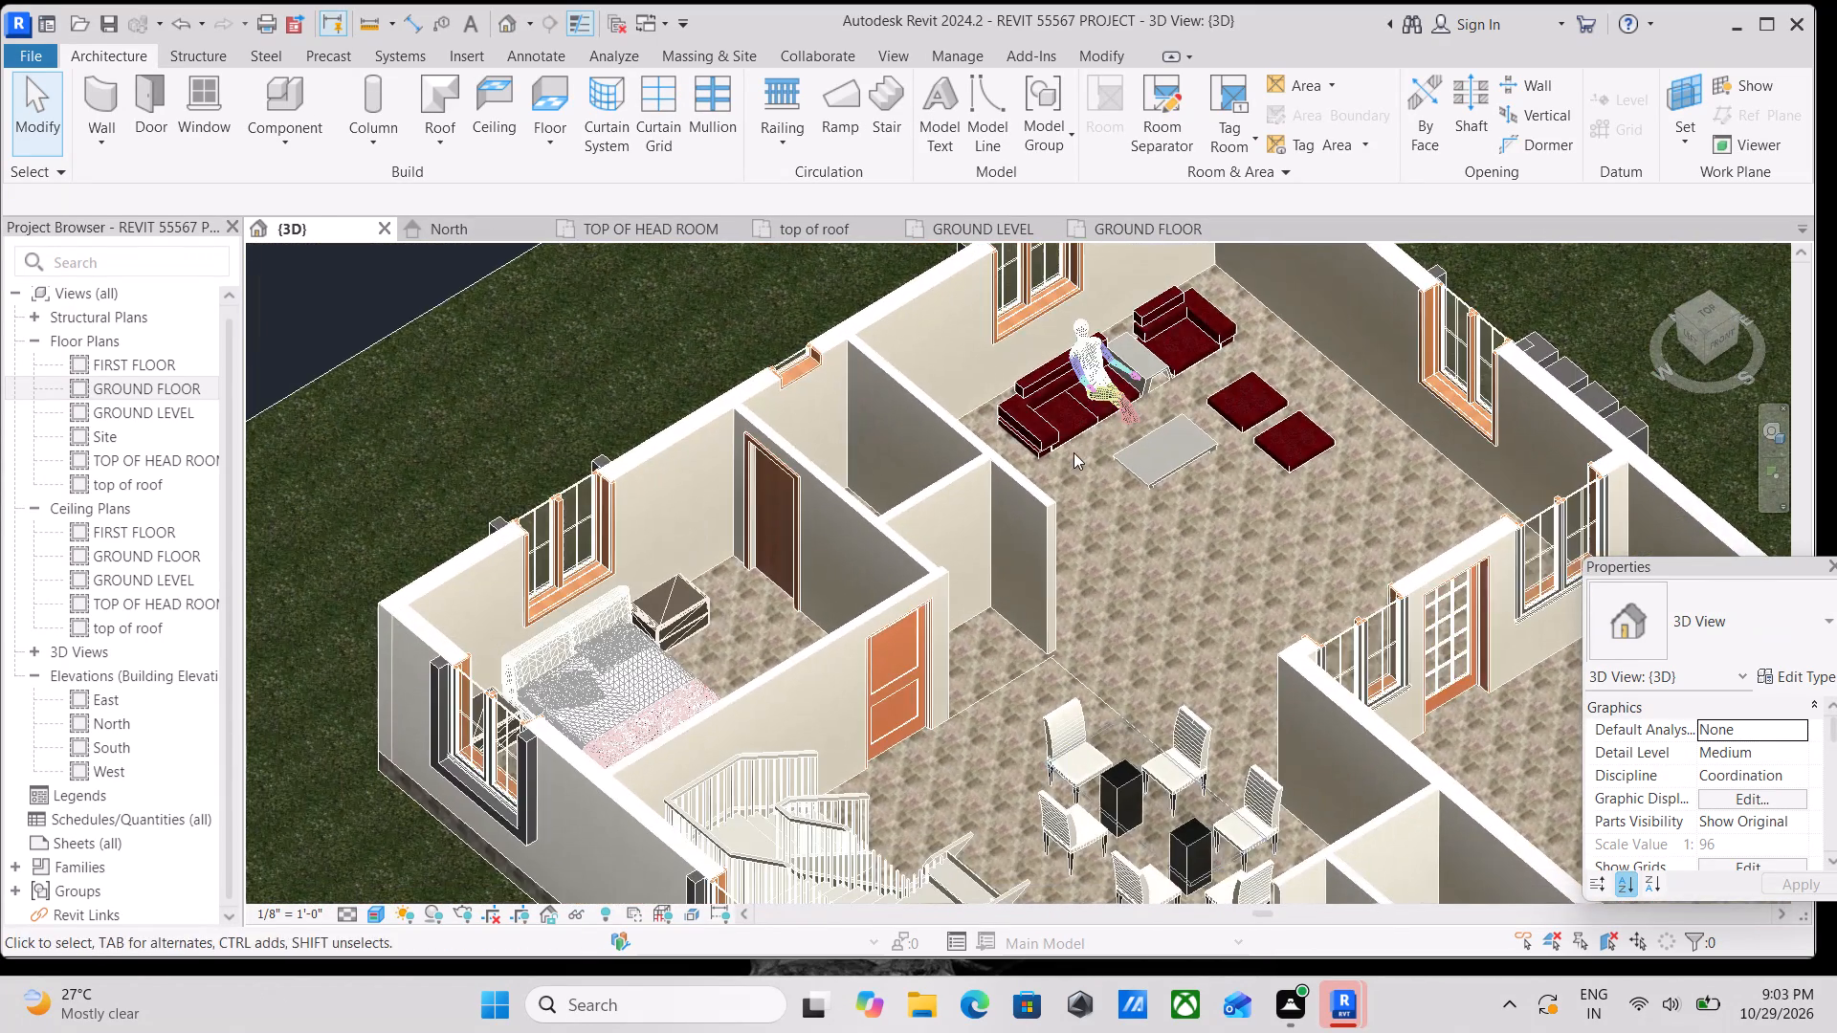
scroll(970, 597, "down", 2)
middle_click_drag(970, 597, 1007, 549)
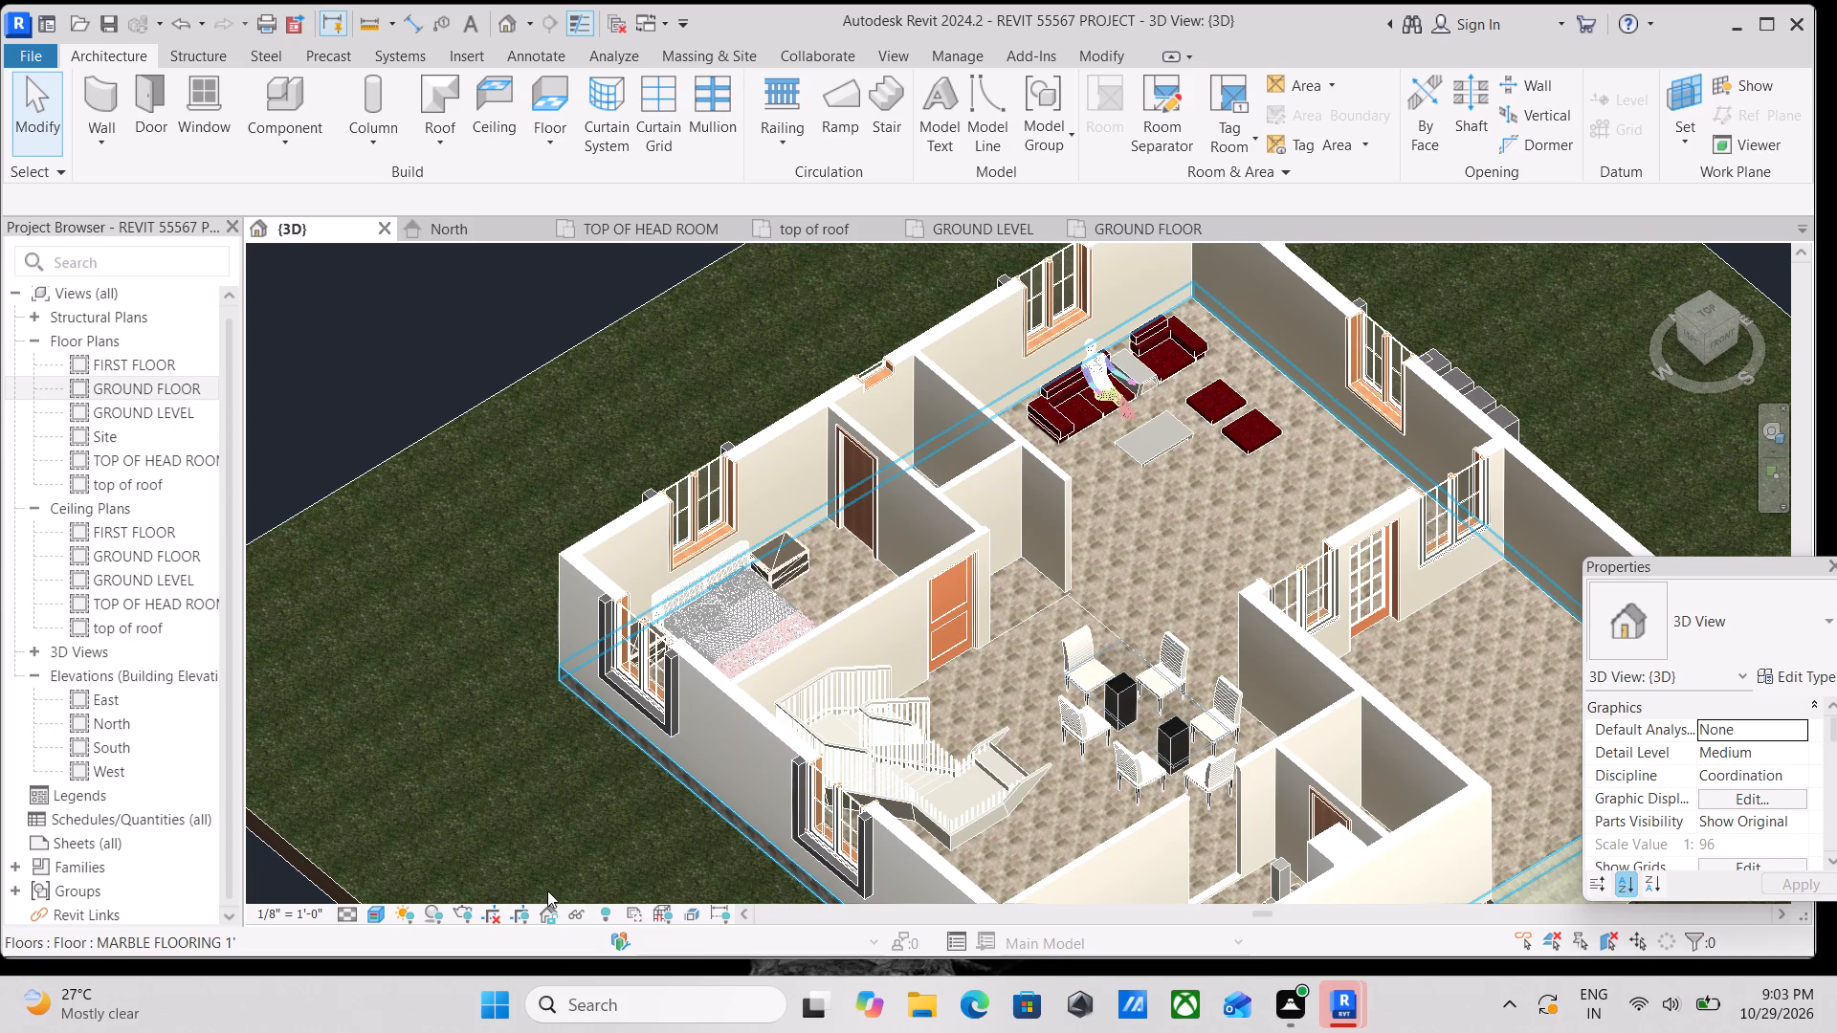
Set the 3D view's visual style back to Shaded.
left_click(370, 914)
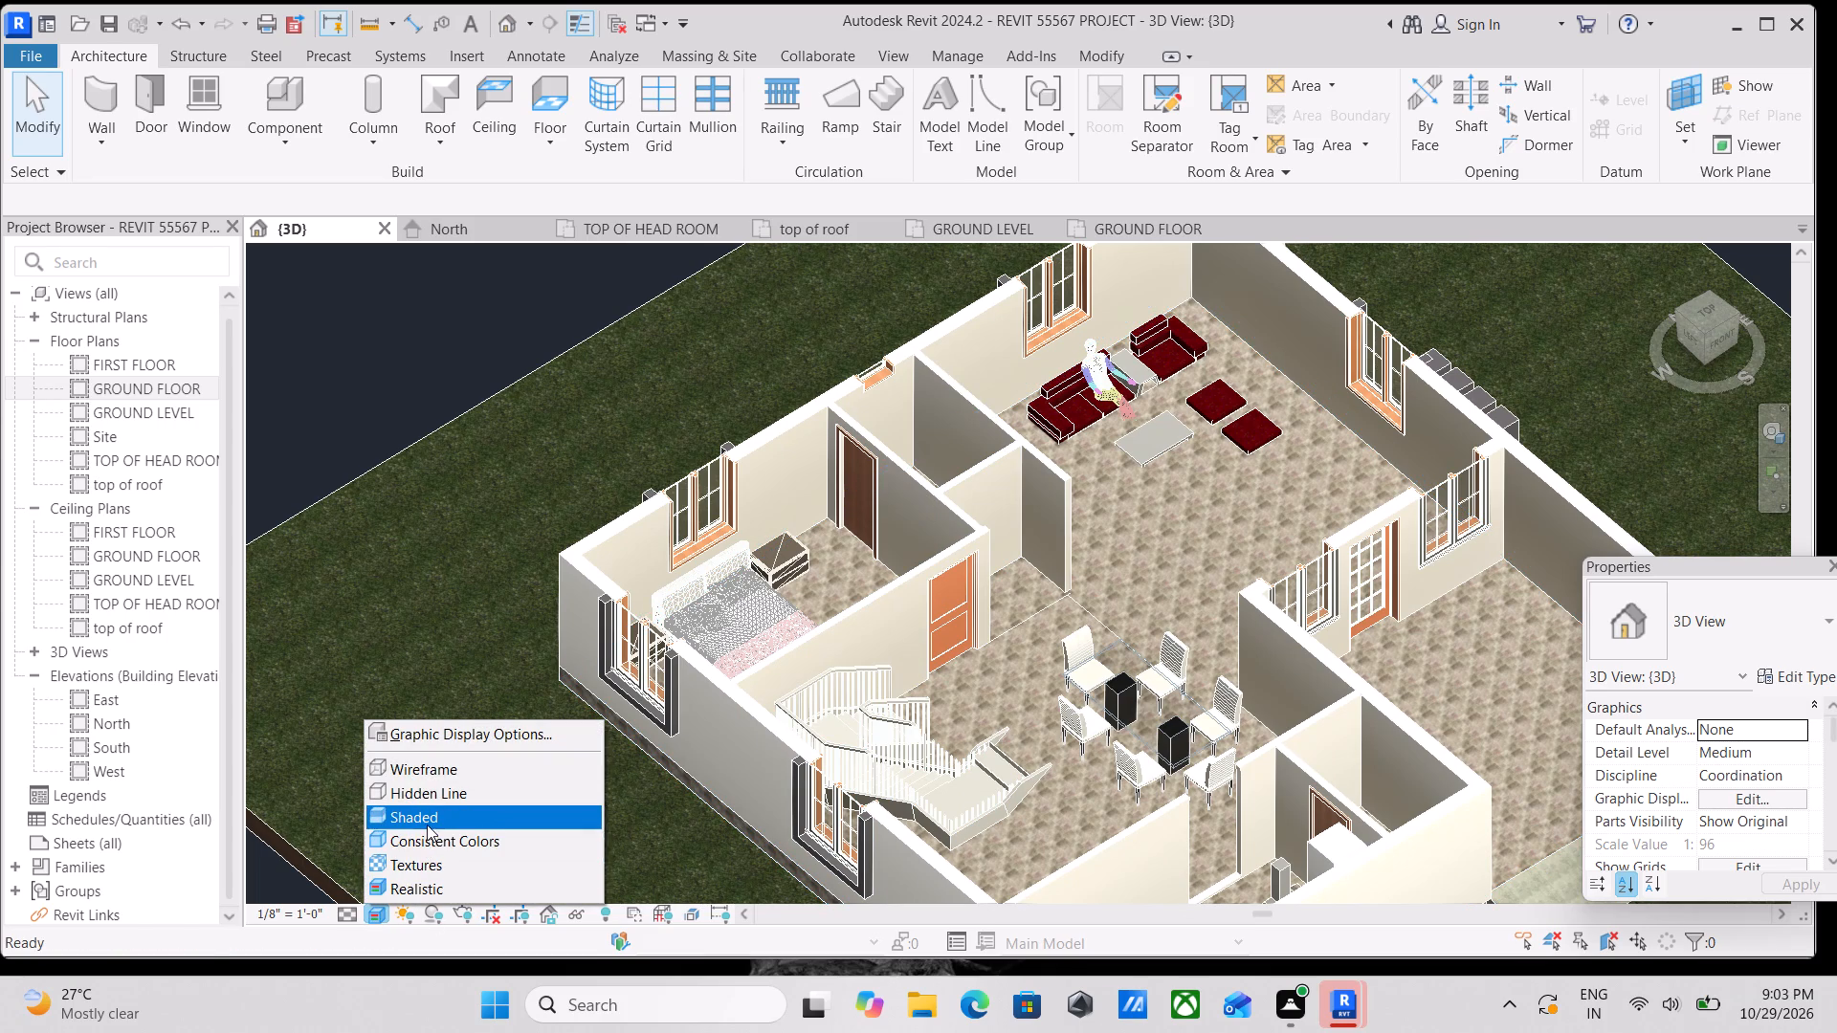
left_click(427, 824)
scroll(1027, 489, "down", 1)
middle_click_drag(1050, 483, 1043, 551)
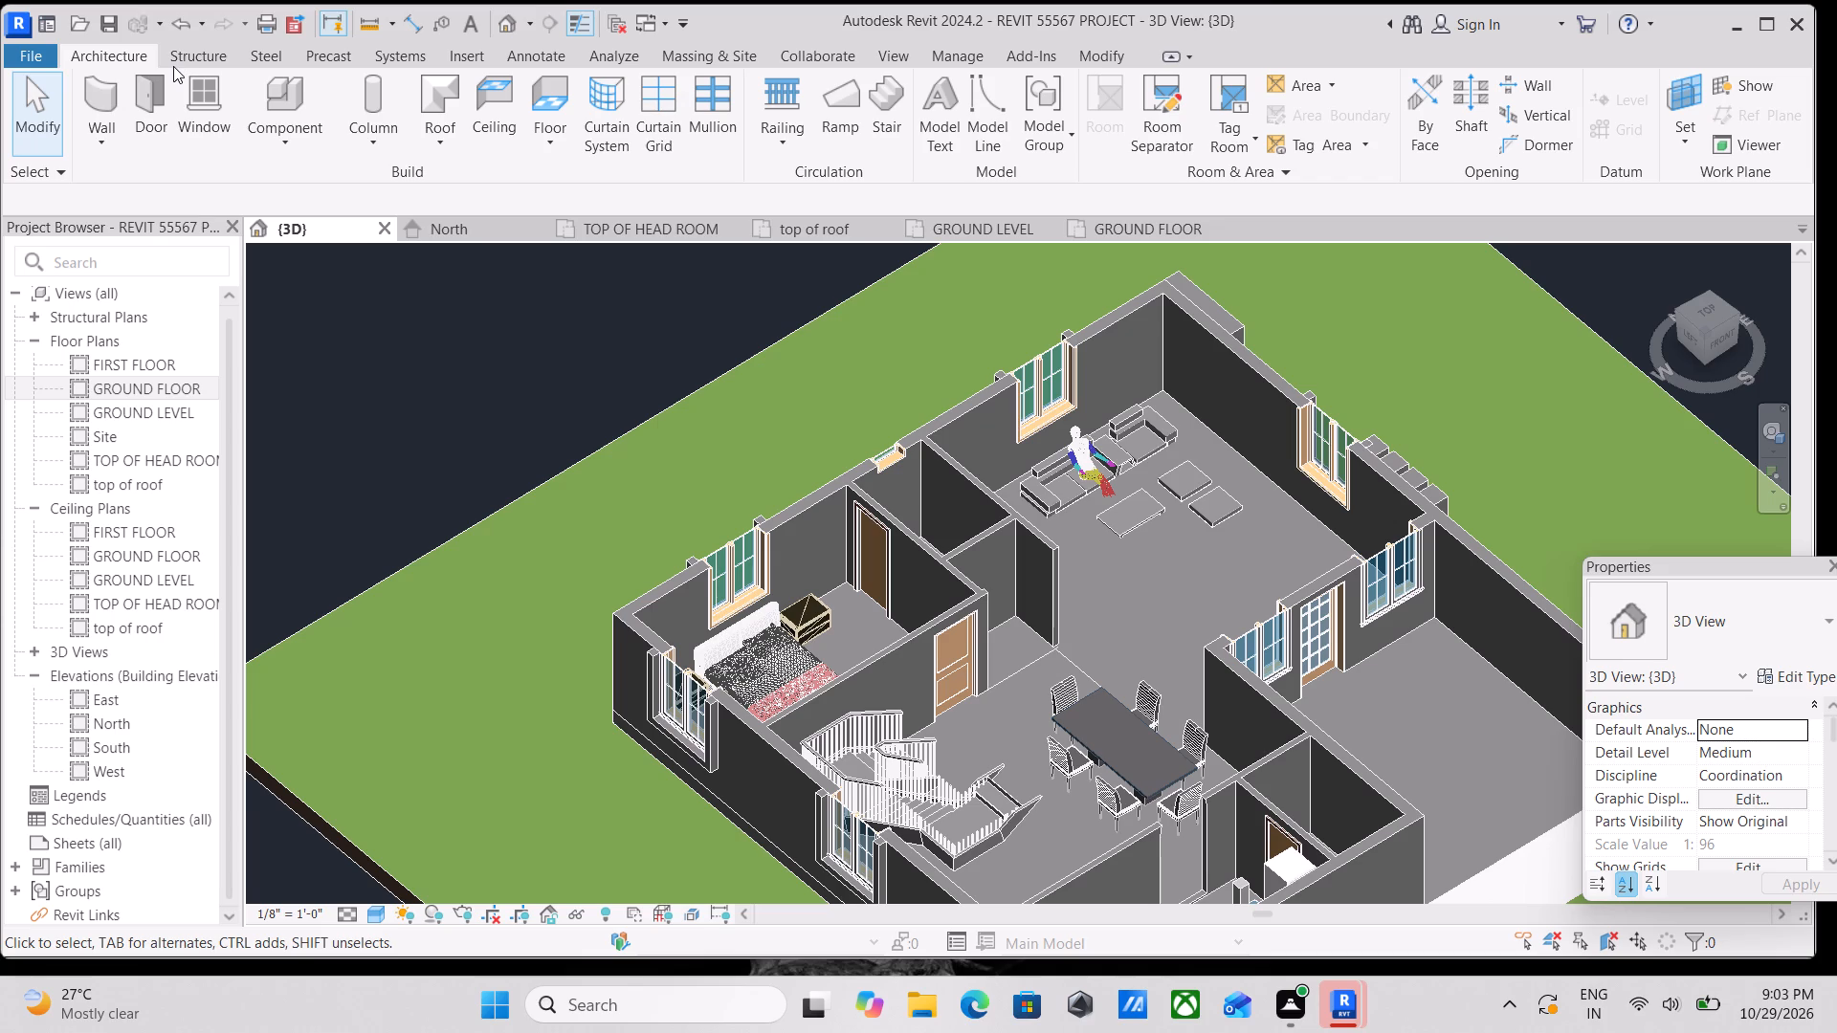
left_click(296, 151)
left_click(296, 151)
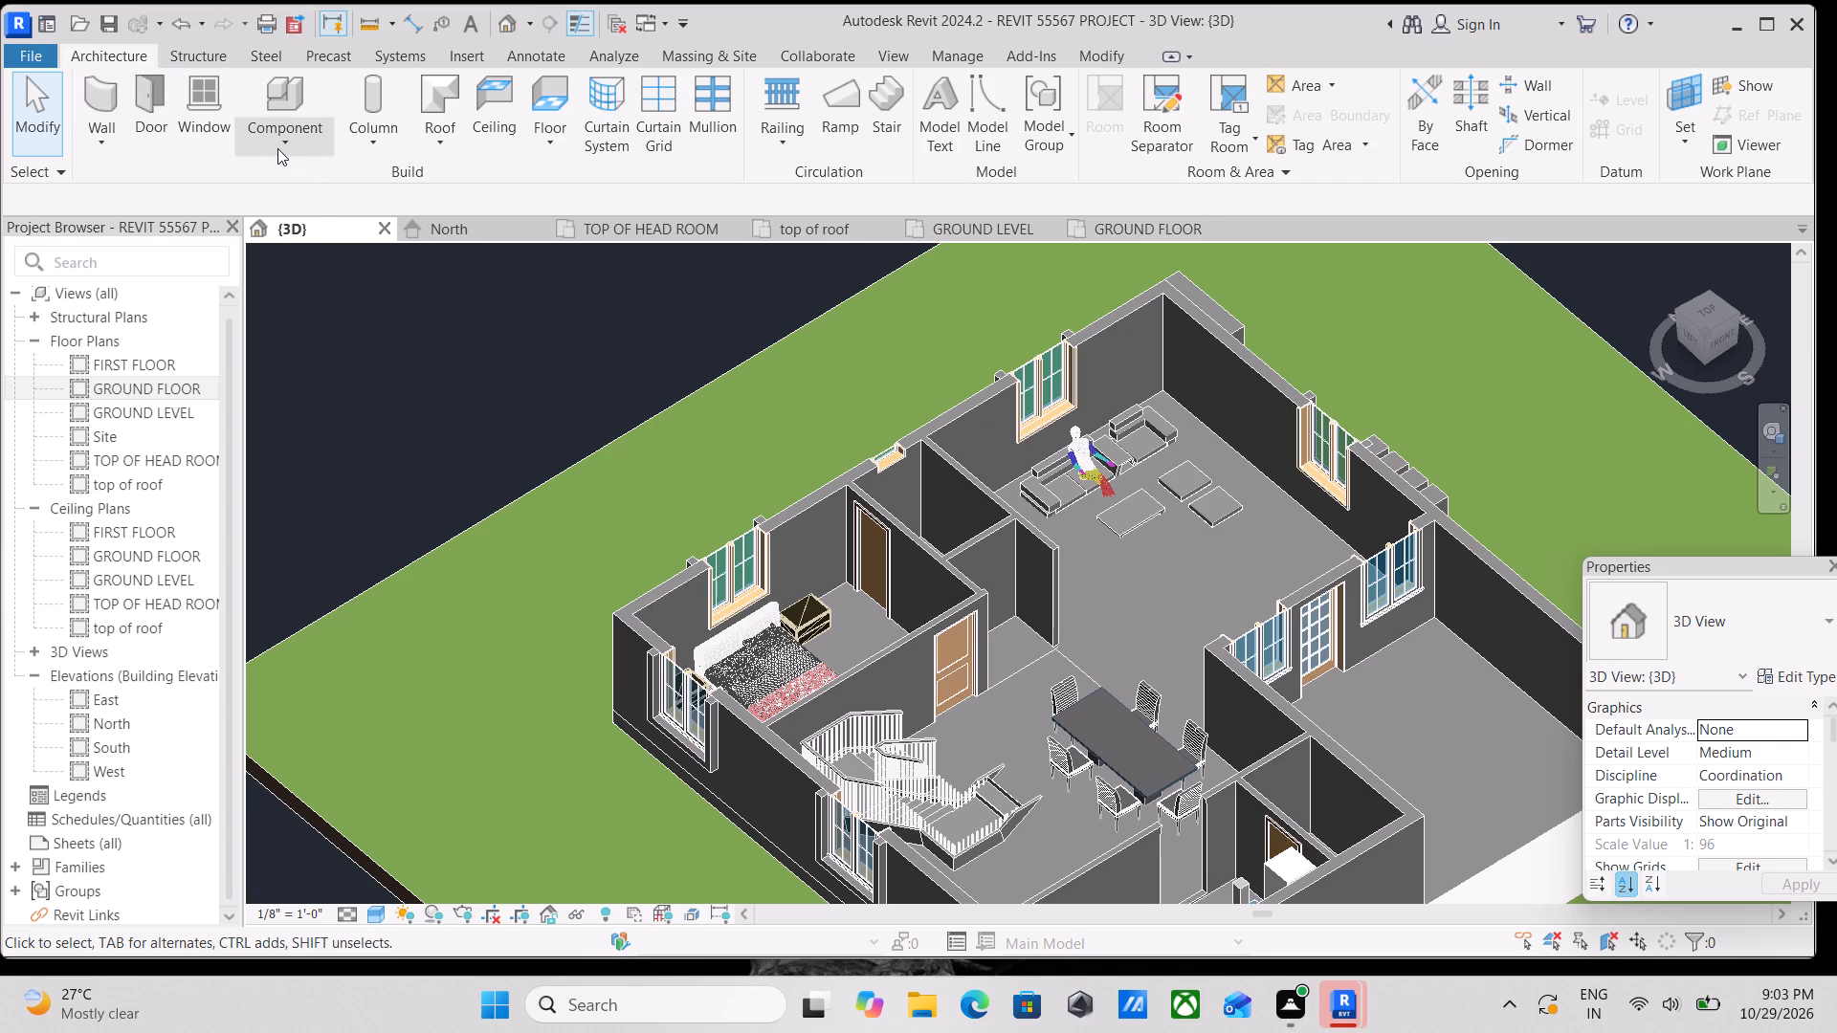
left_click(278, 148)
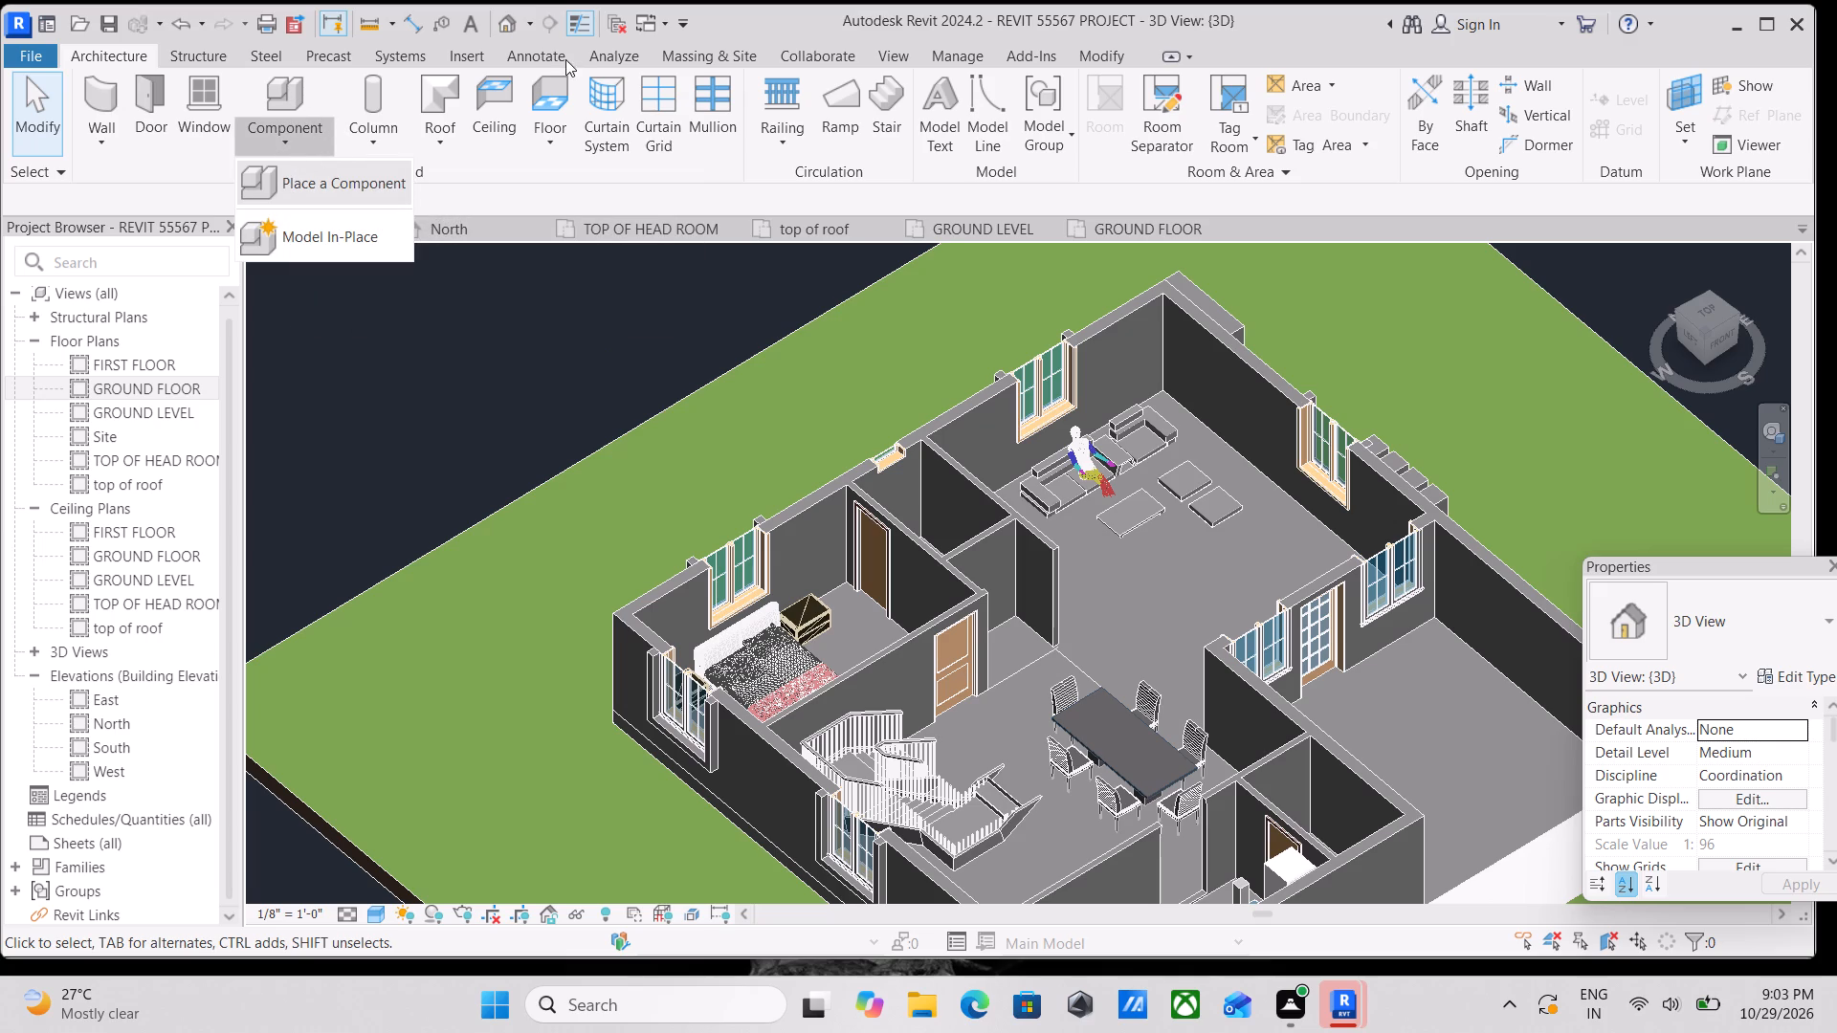
Preview more families in the sofa folder, including Corner_Sofa_2406, Modern_Couch_11512, Single_Seat_Sofa_by_Vaghi_13650 and Sofa_Coffee_Table_and_Floor_Lamp_17217.
left_click(457, 51)
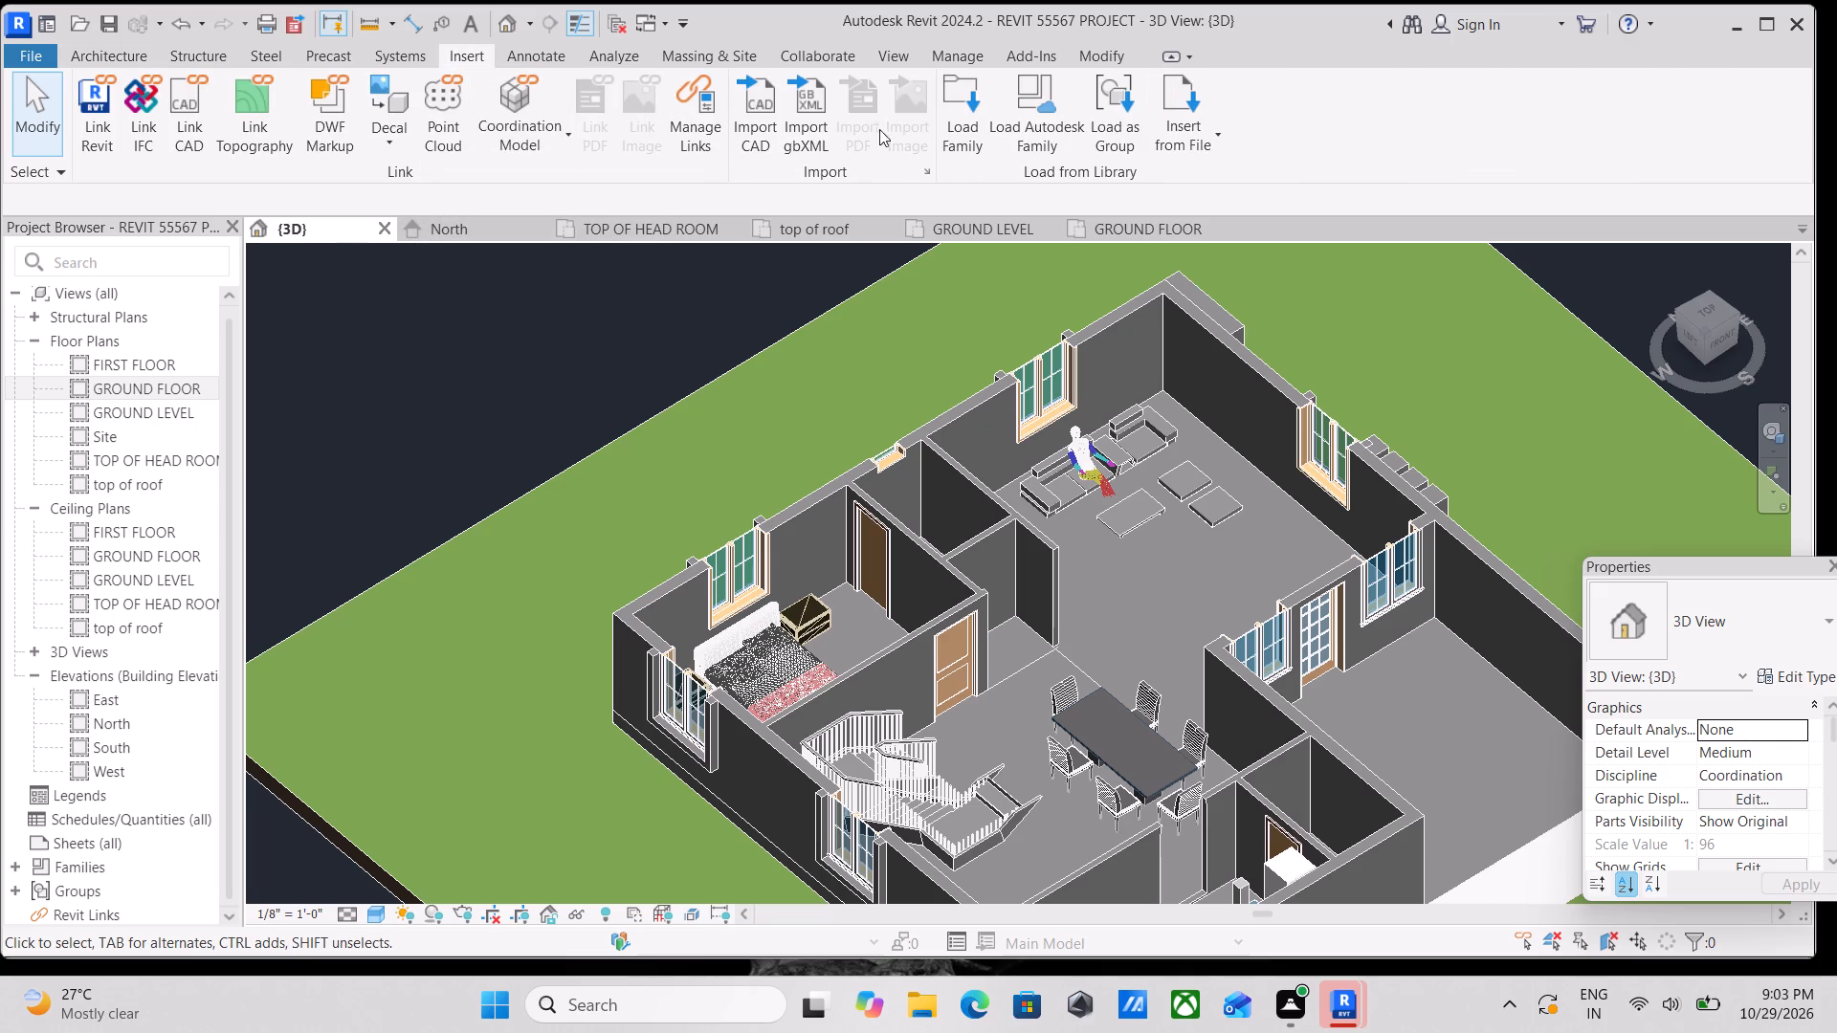
left_click(965, 122)
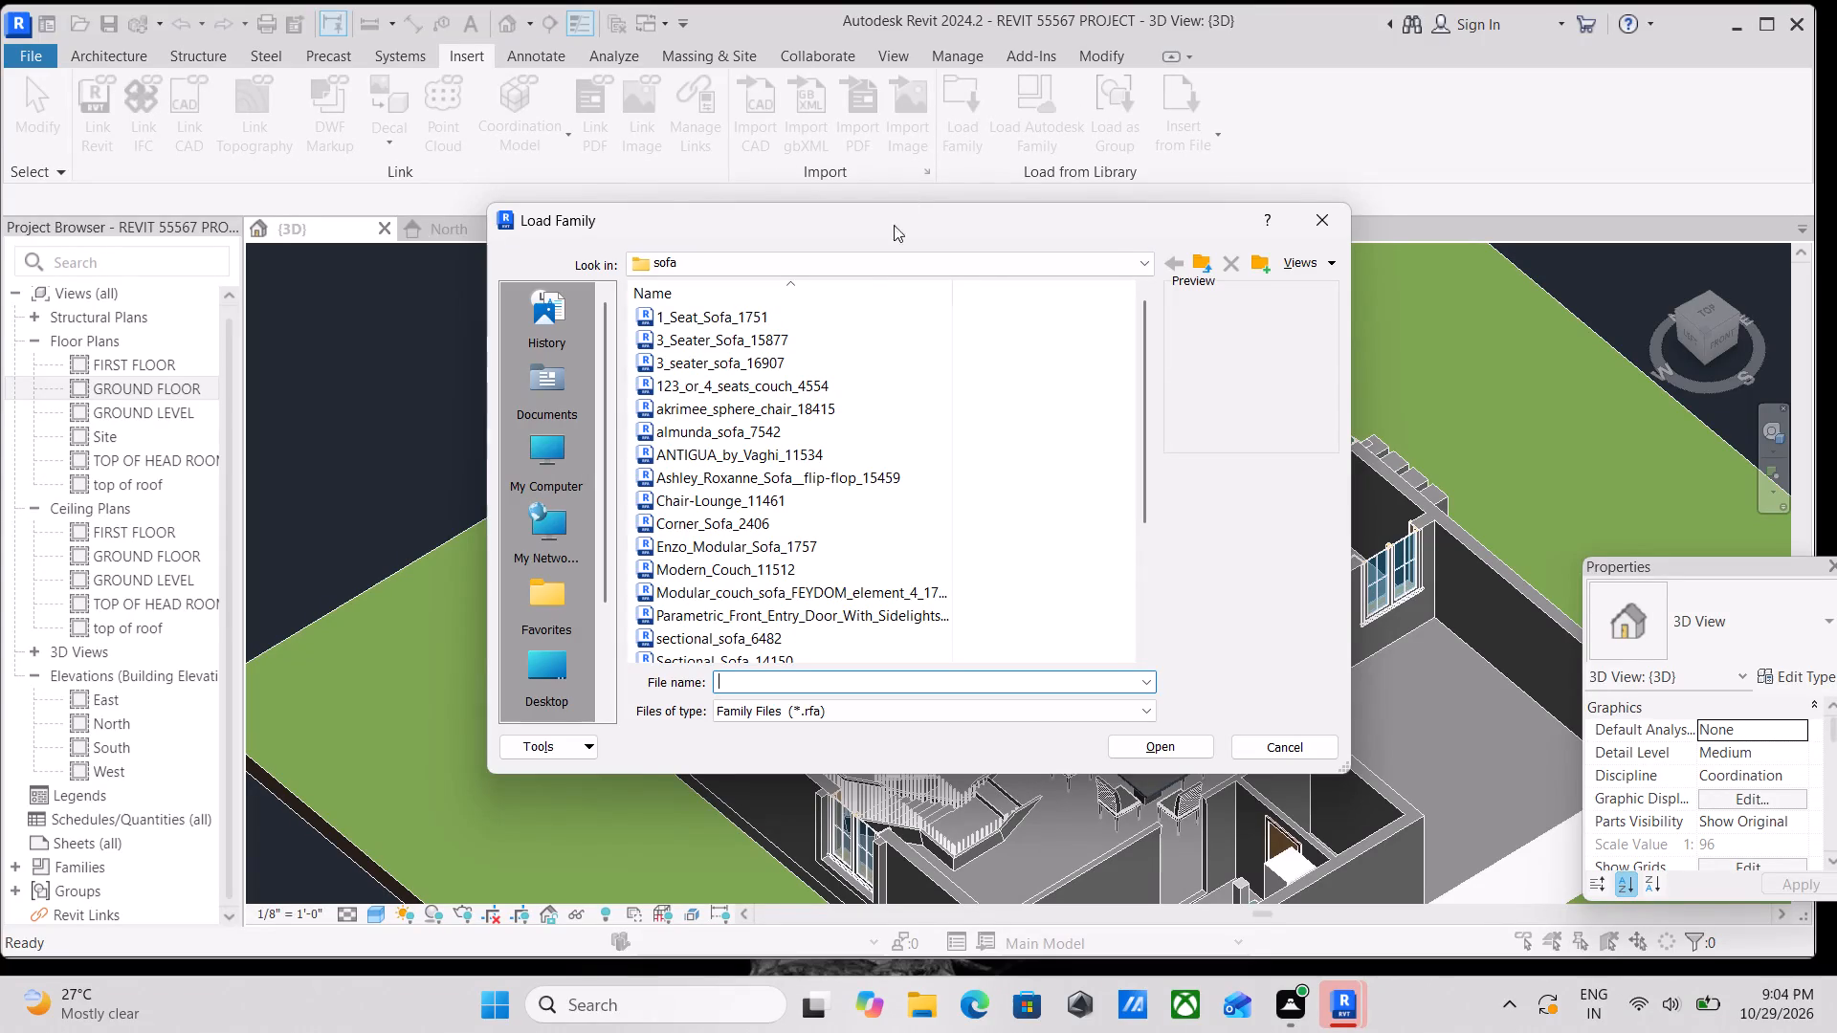
left_click(769, 361)
scroll(817, 429, "down", 1)
left_click(745, 460)
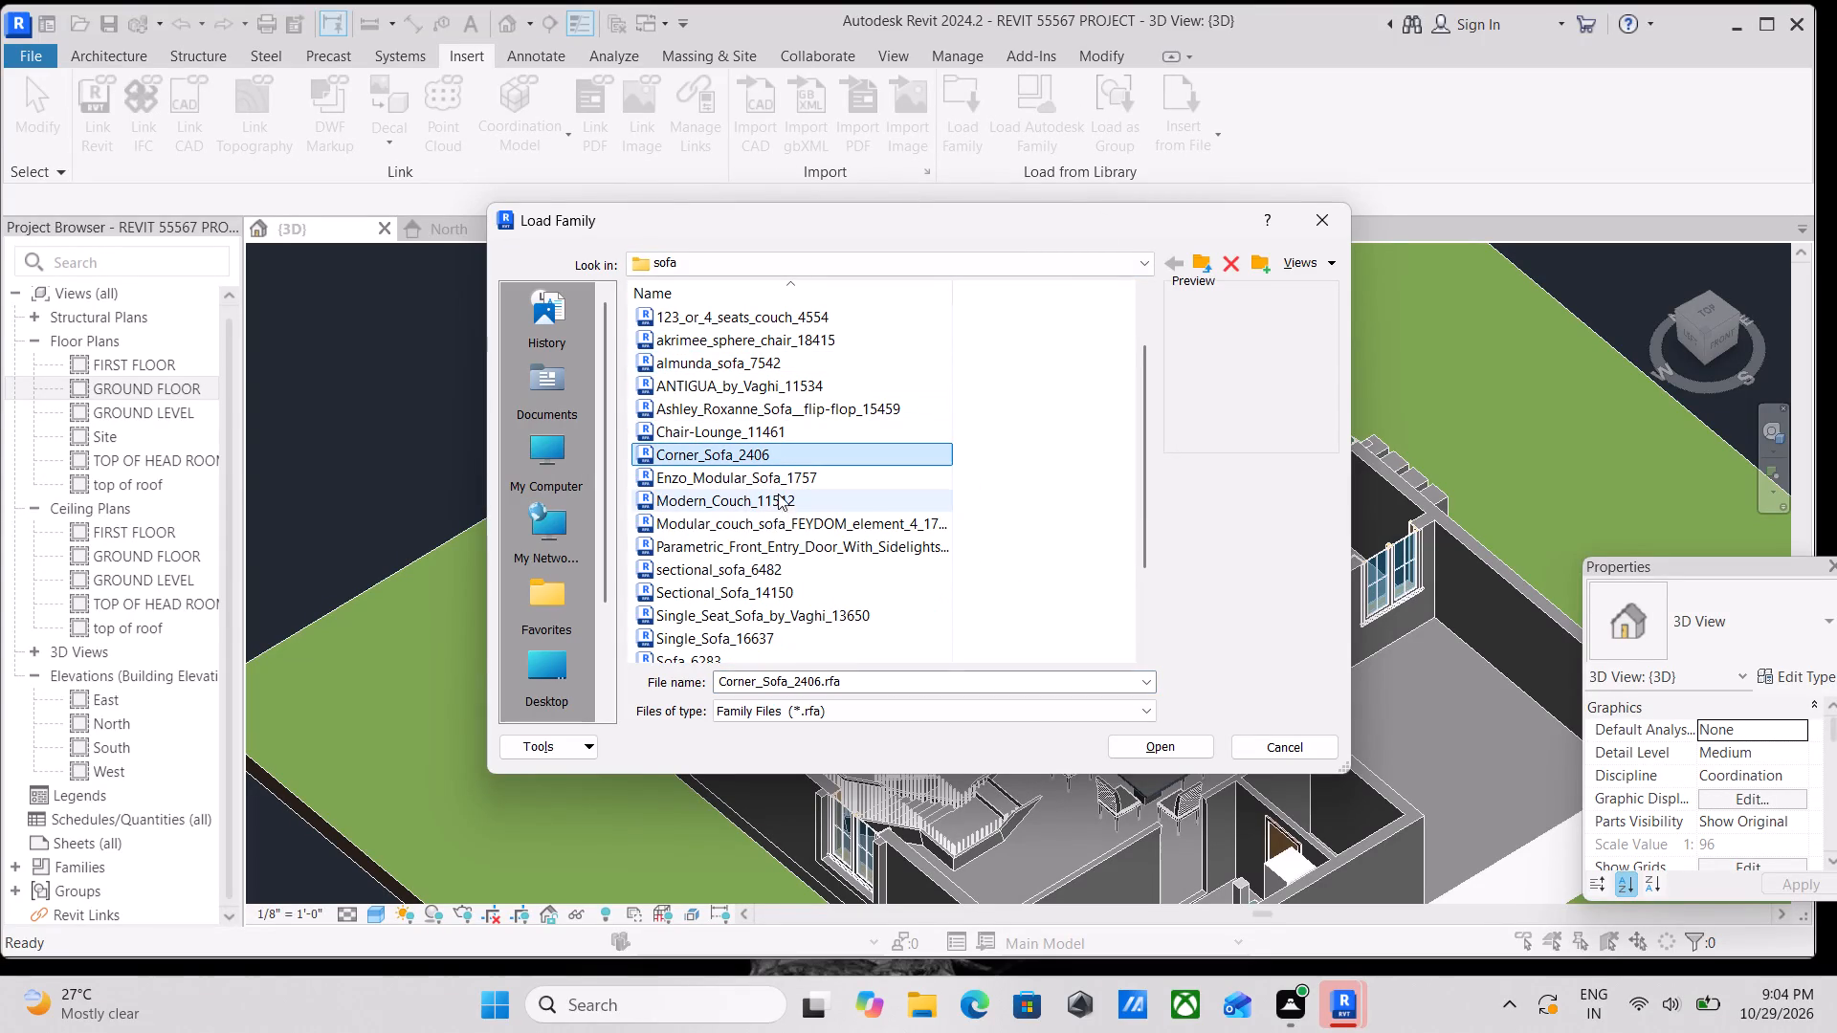
left_click(781, 503)
scroll(774, 516, "down", 1)
left_click(766, 519)
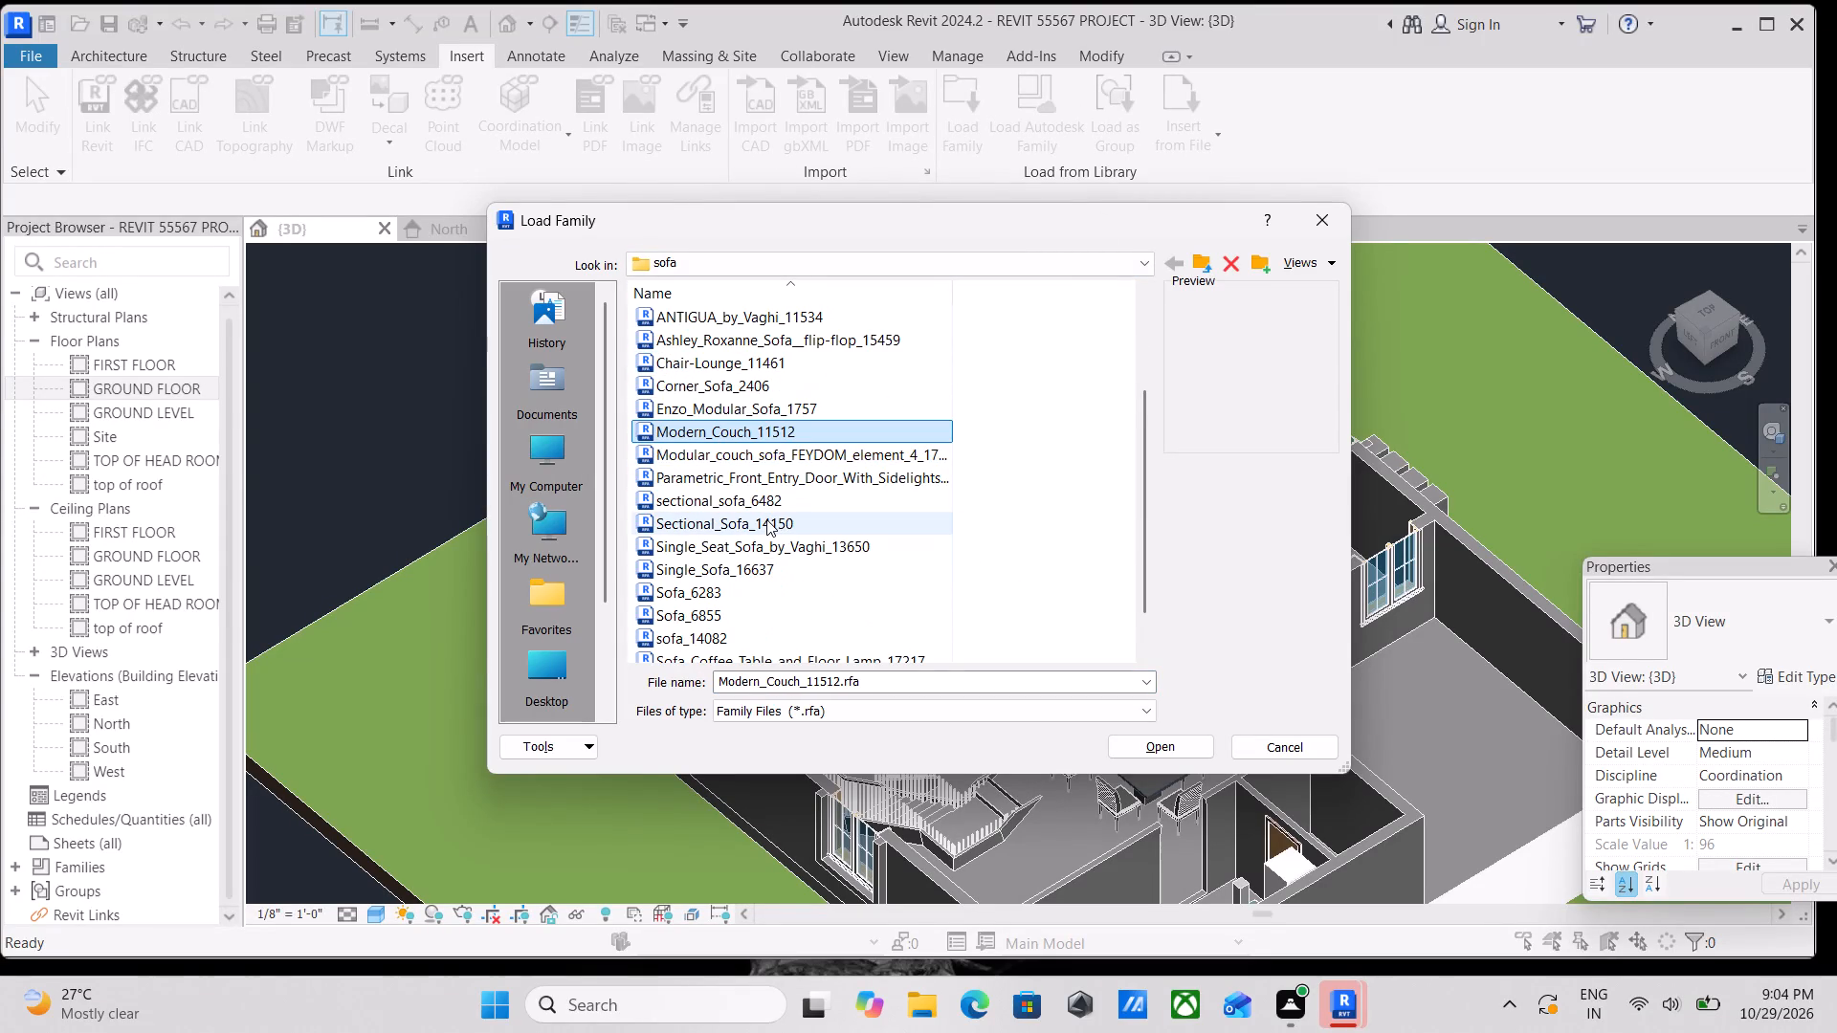
scroll(792, 535, "down", 2)
left_click(755, 495)
scroll(756, 500, "down", 1)
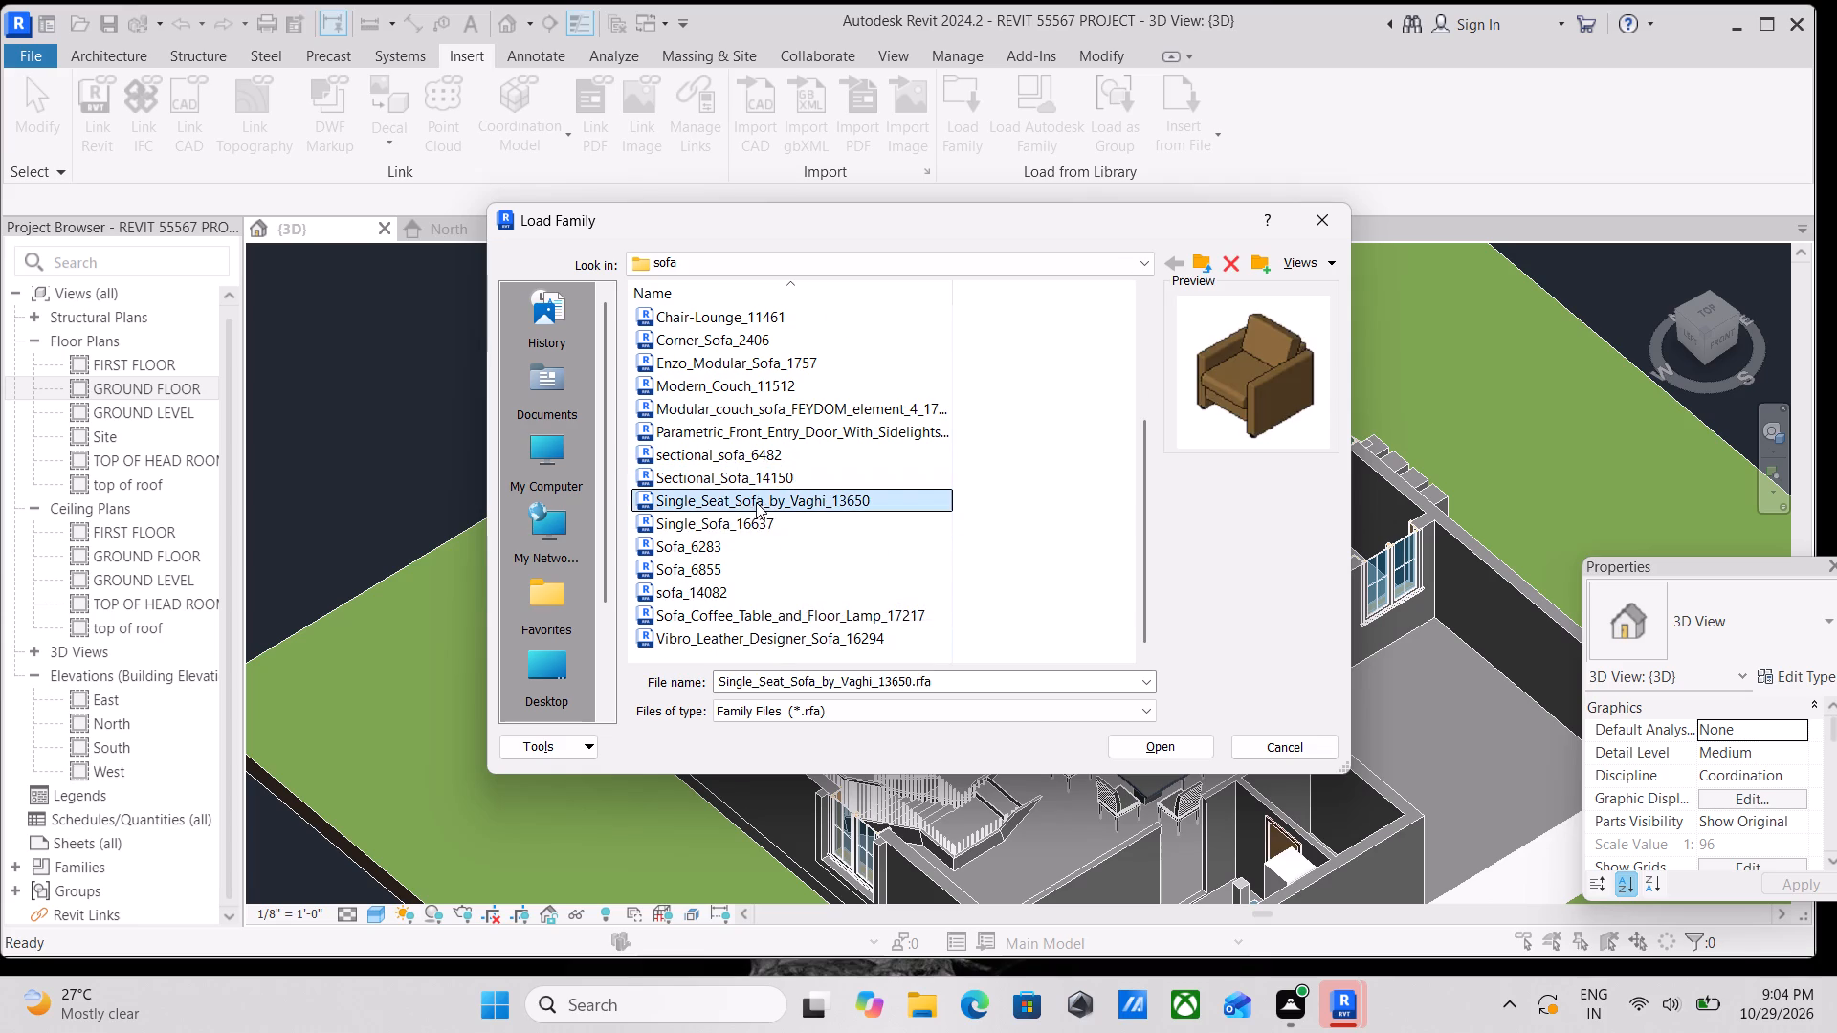
scroll(756, 502, "down", 1)
left_click(730, 516)
scroll(744, 530, "down", 2)
left_click(717, 575)
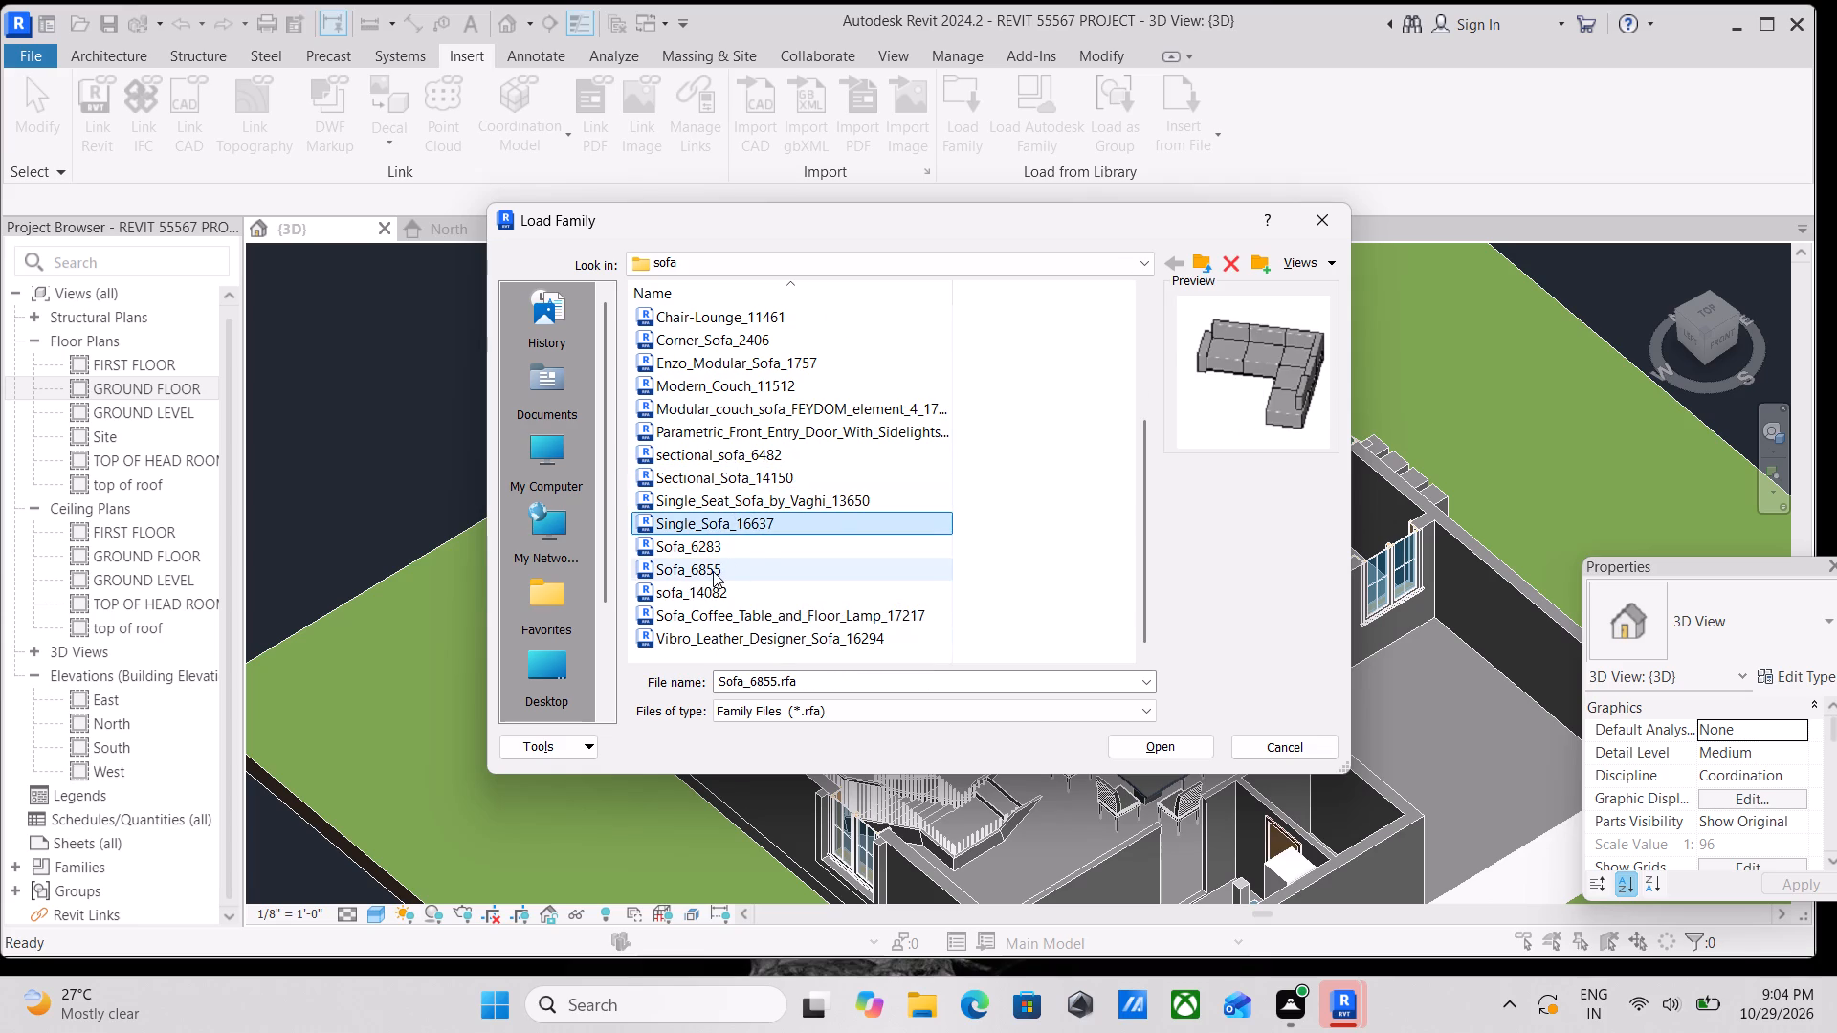
left_click(699, 549)
left_click(708, 622)
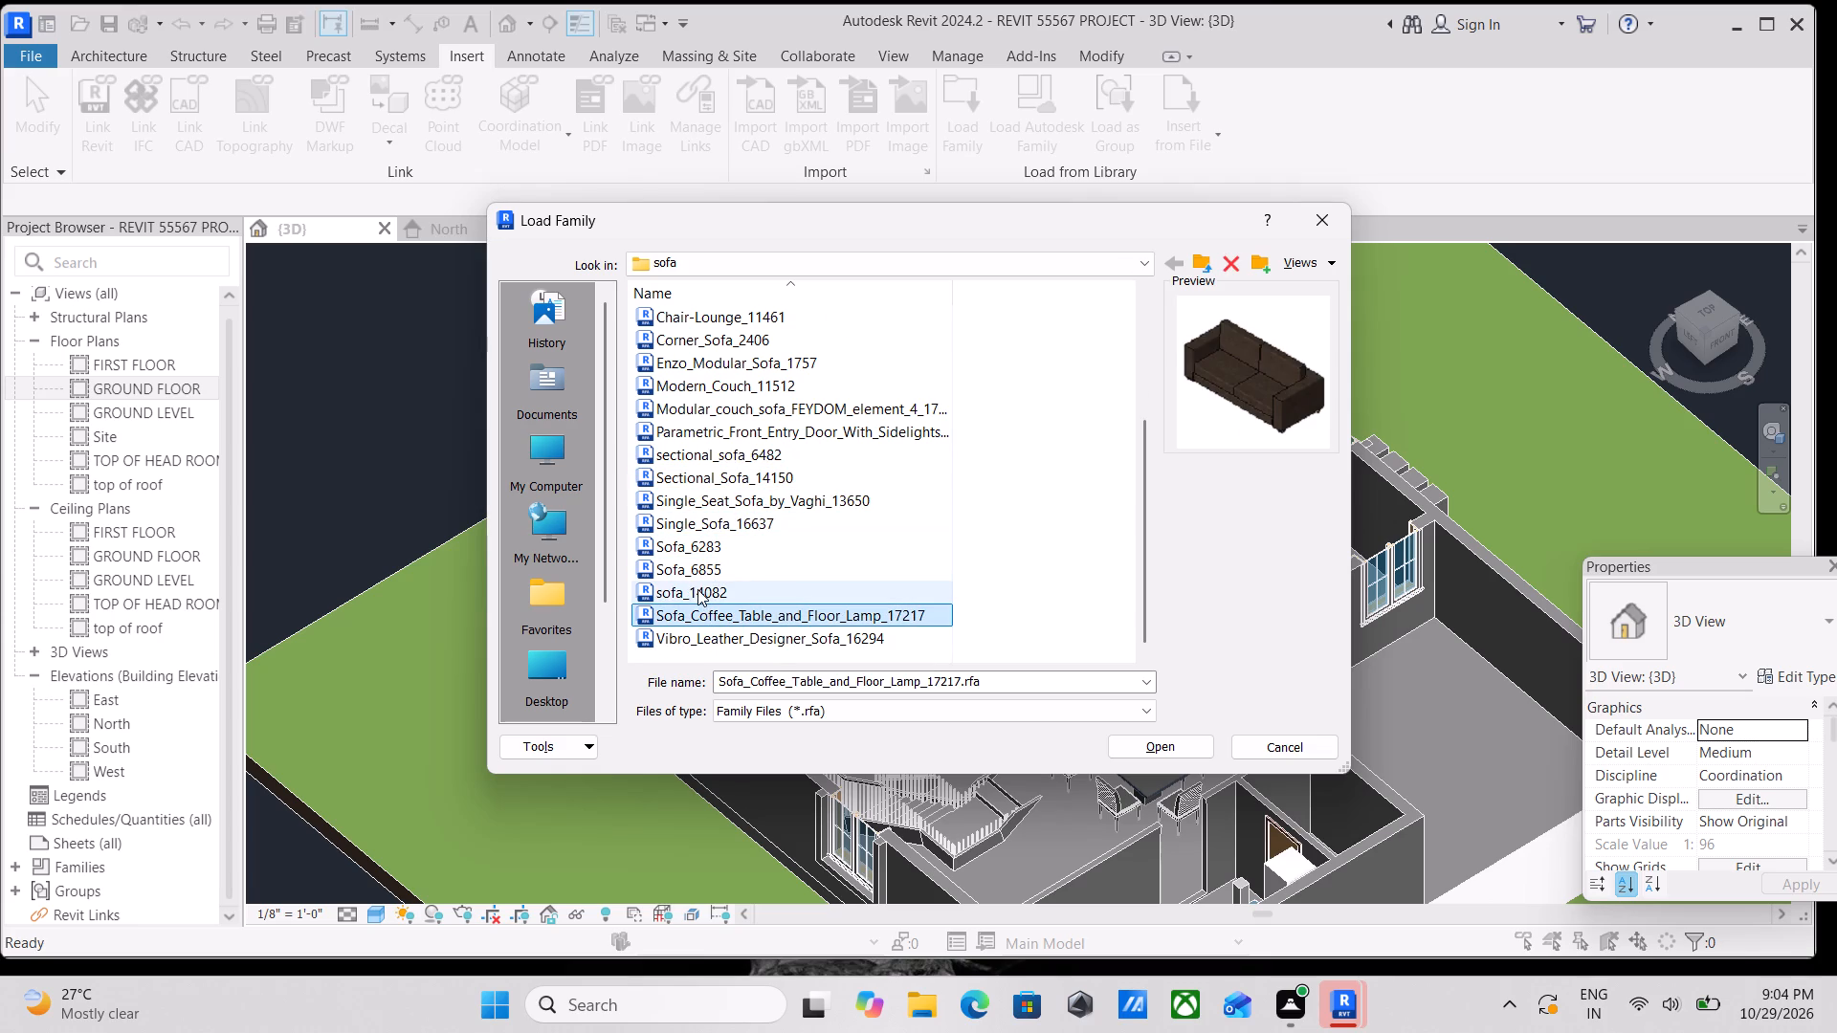
left_click(697, 589)
Load the Sofa_6855 family into the project.
left_click(694, 571)
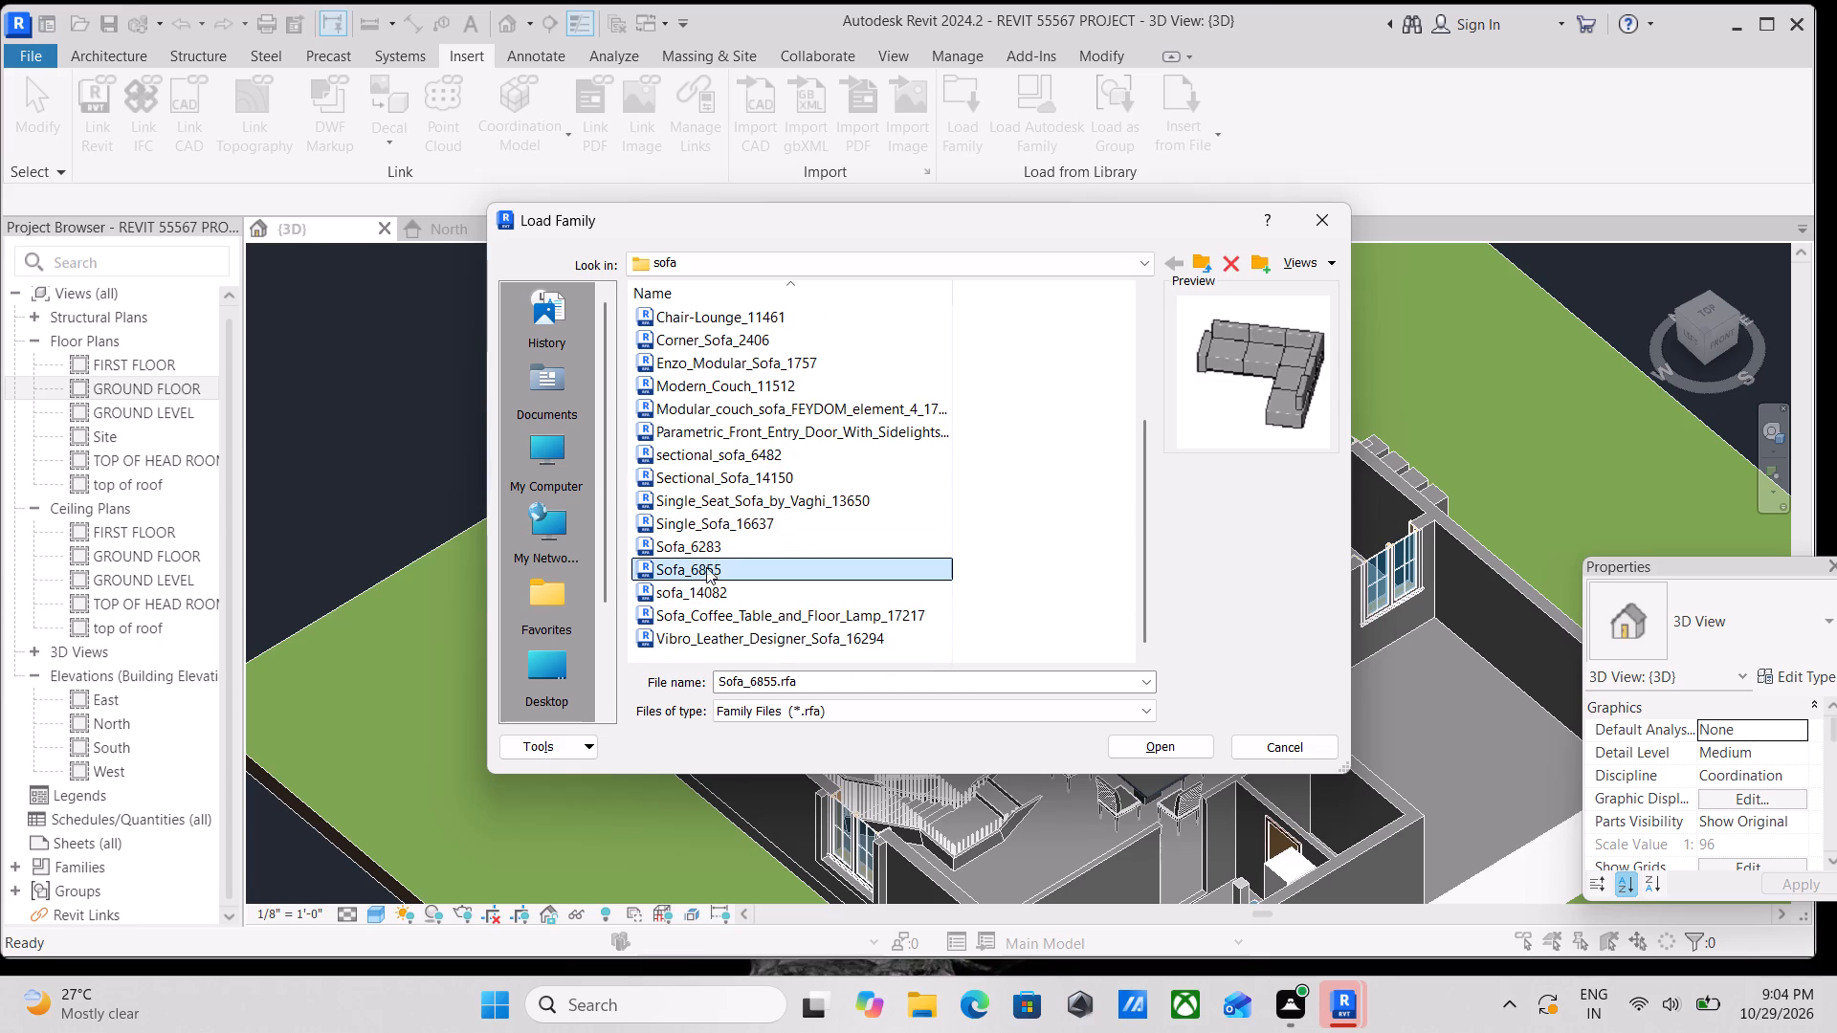
left_click(1126, 752)
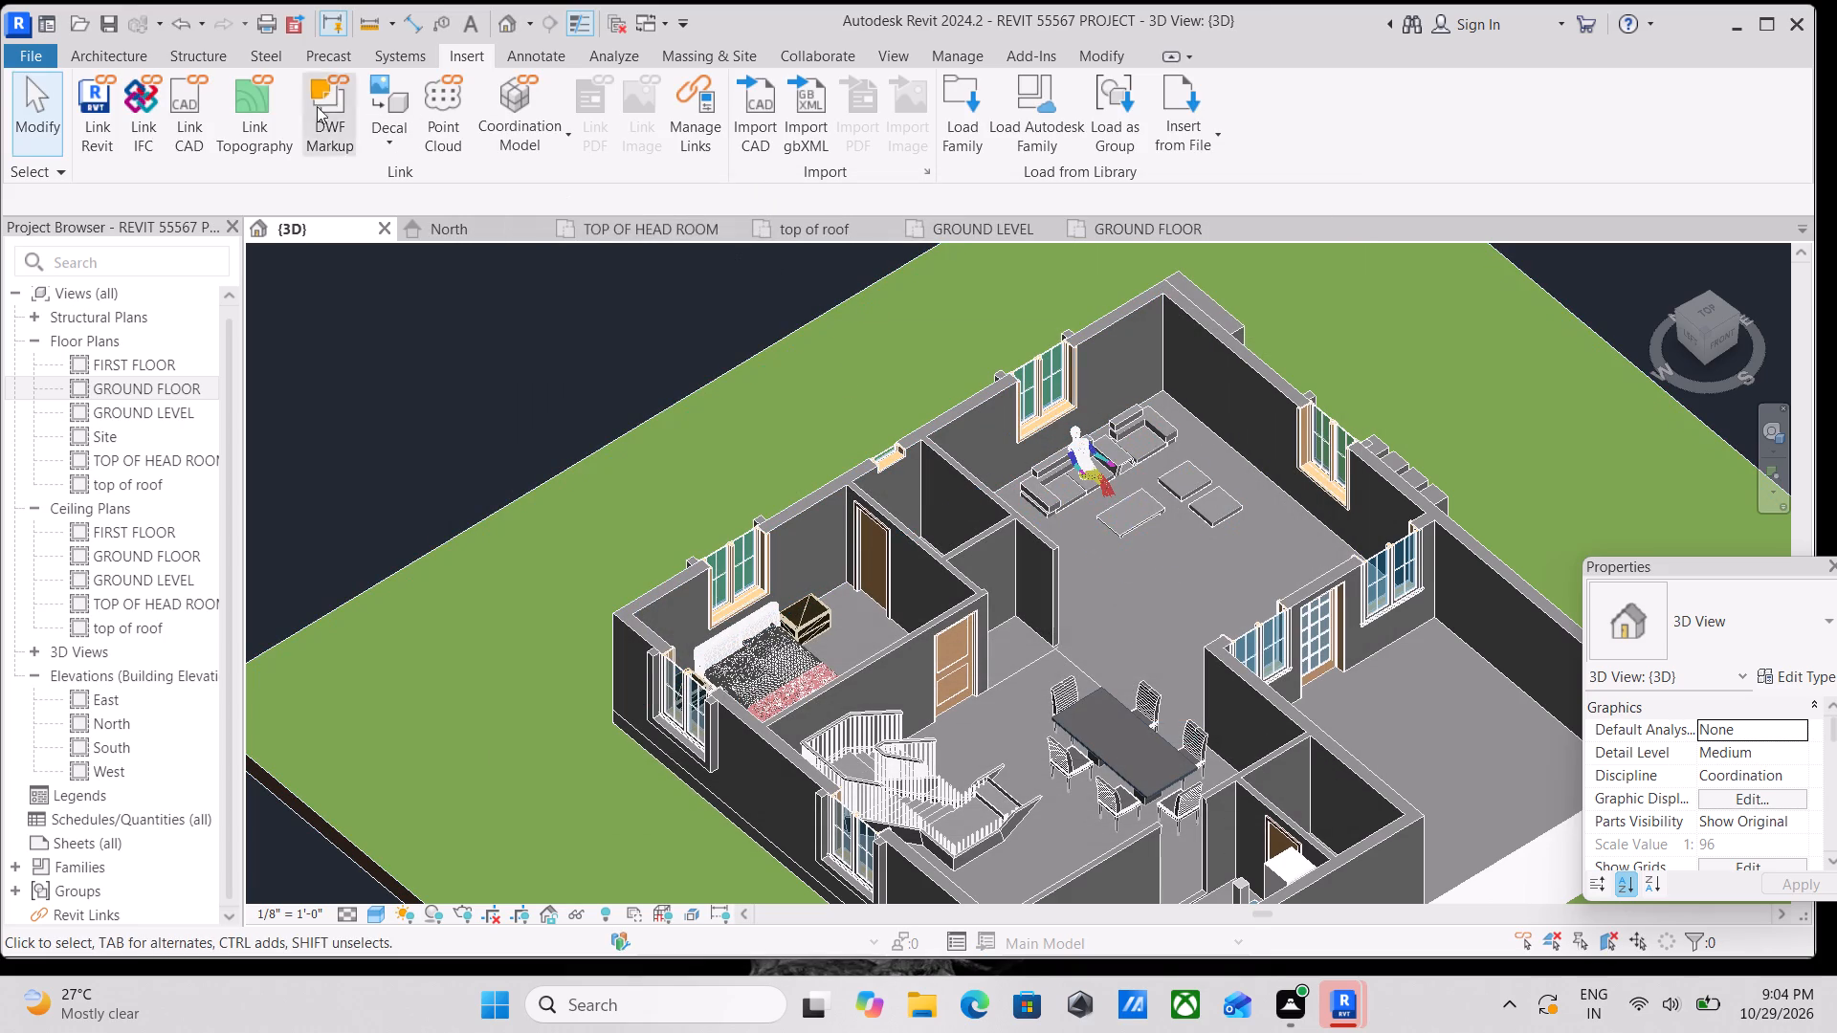
Place the L-shaped Sofa_6855, rotated three quarter turns, in the large room's corner beside the glazed door, opposite the first sofa set.
left_click(140, 55)
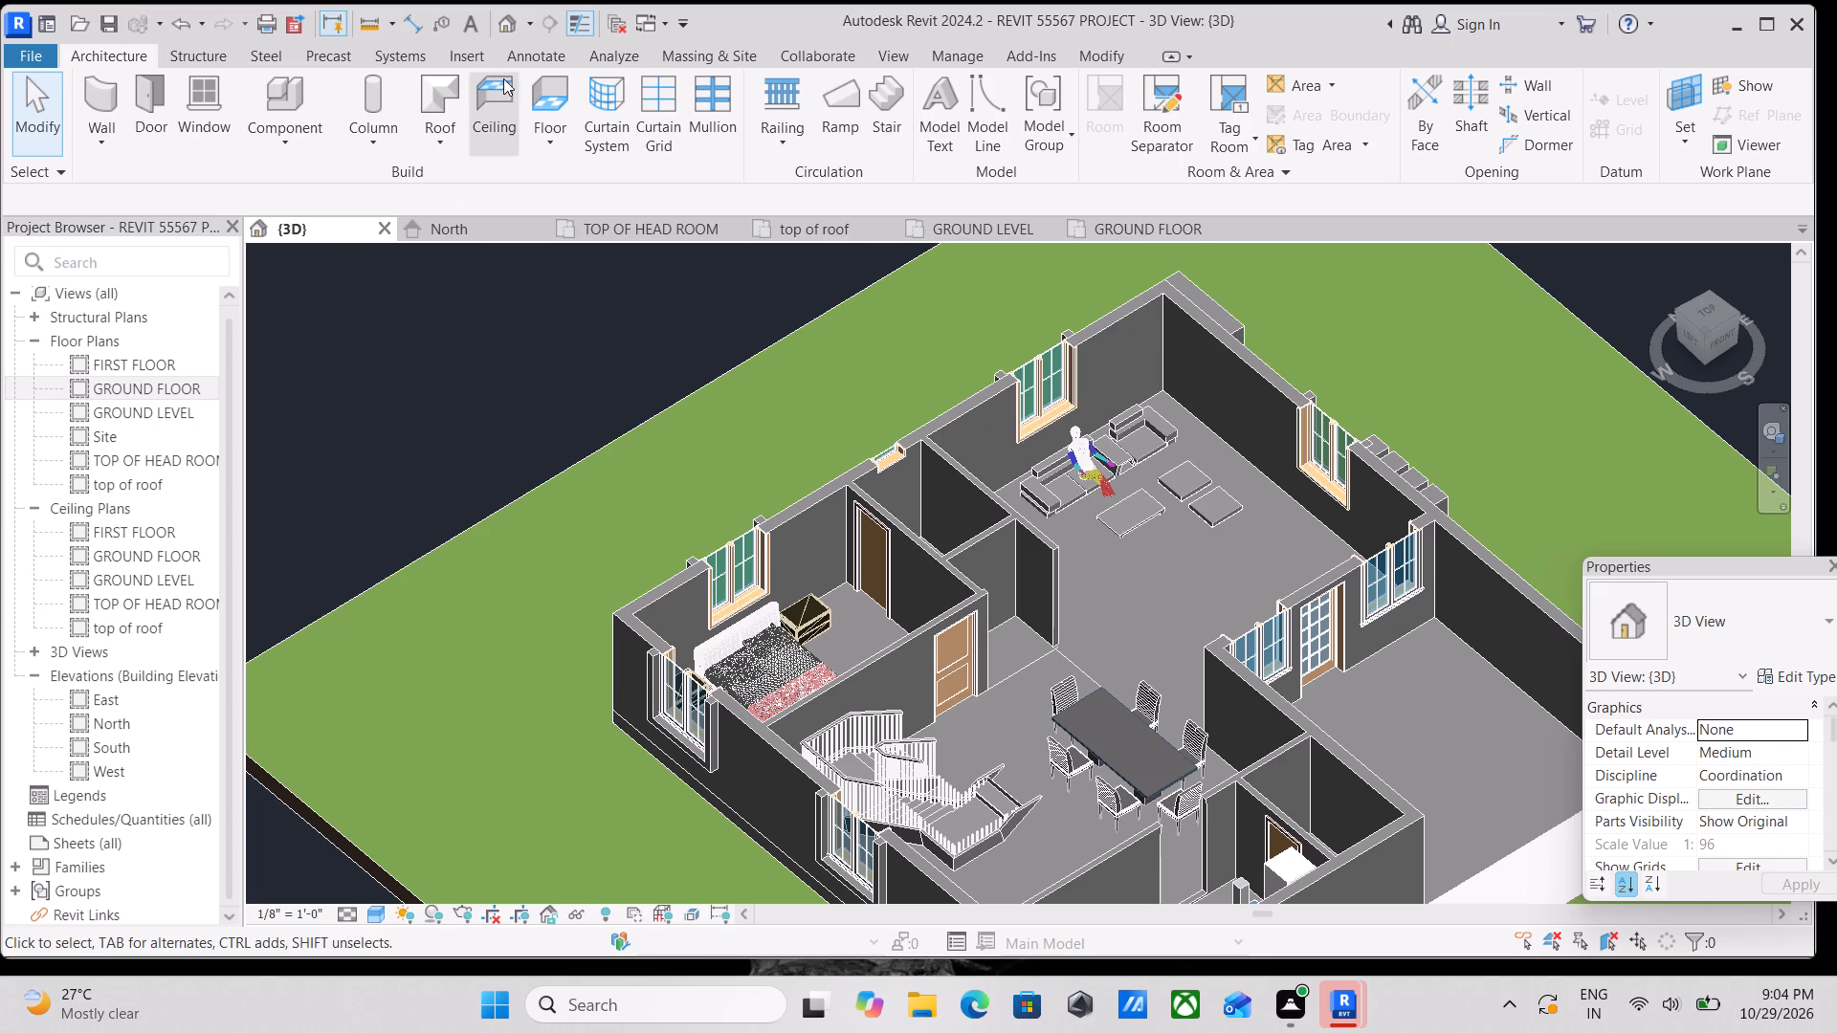
left_click(296, 143)
left_click(308, 180)
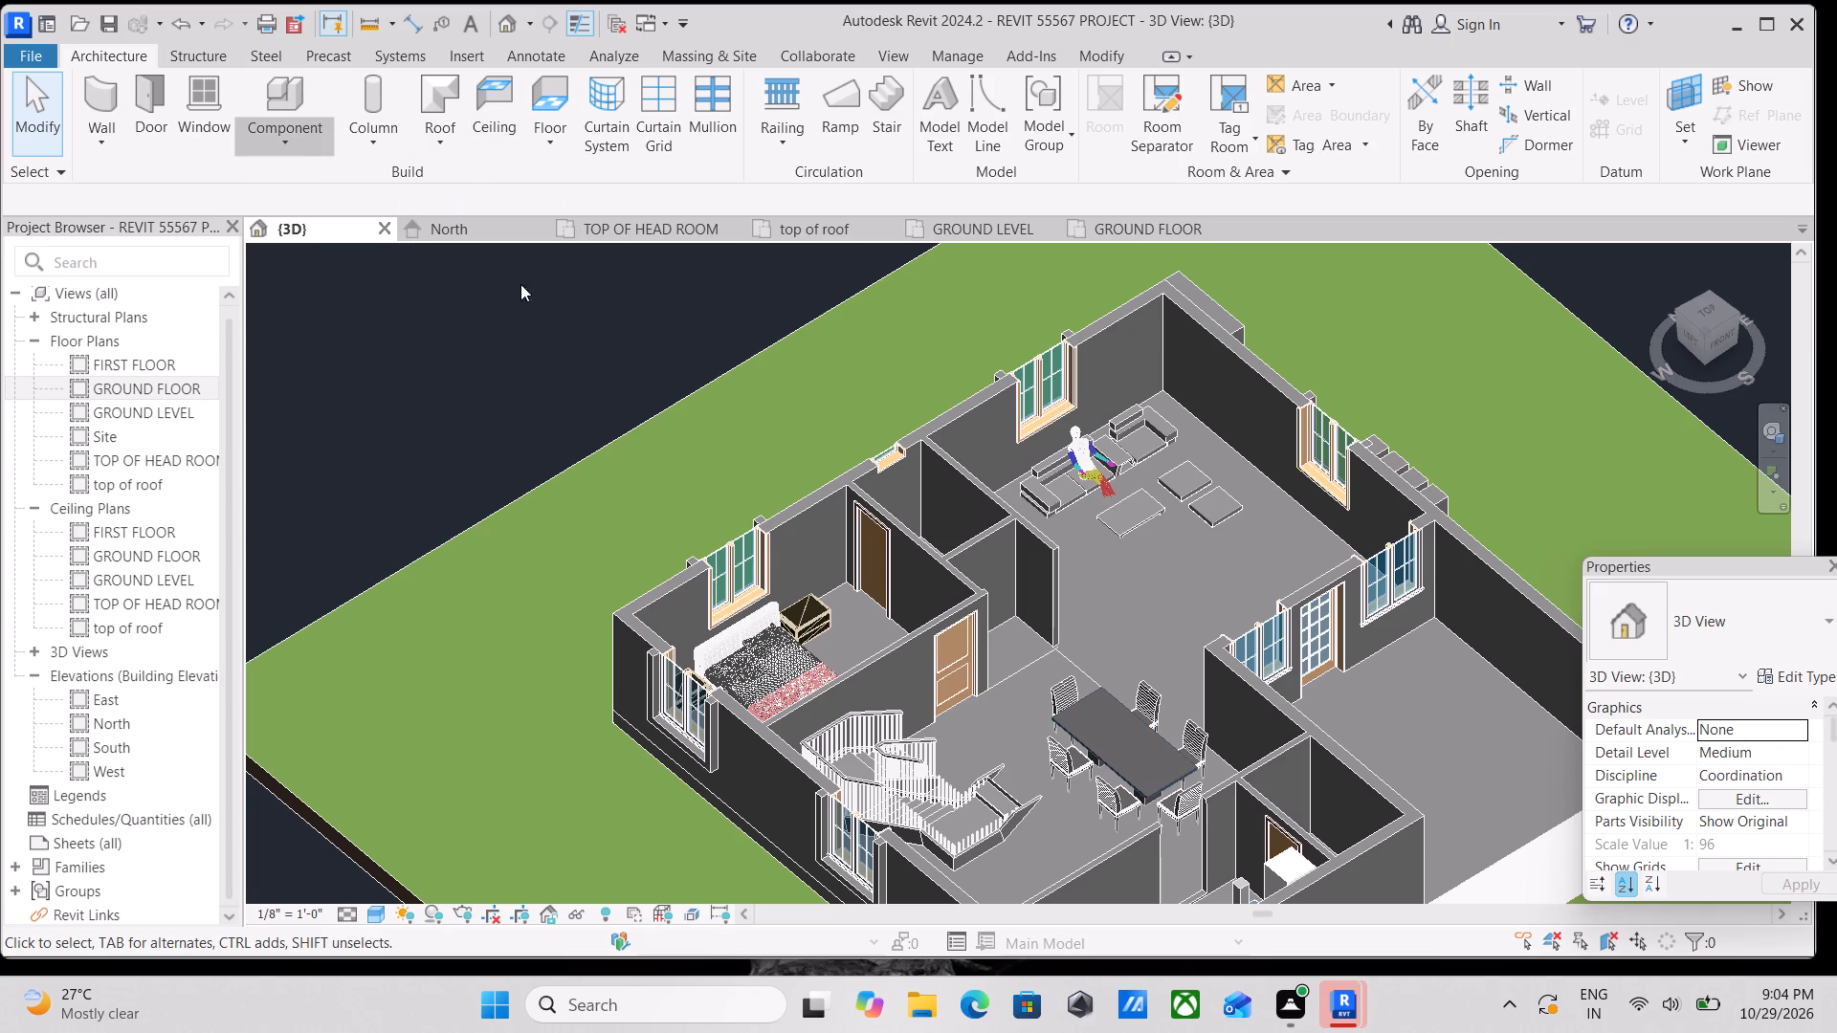
scroll(1218, 540, "up", 3)
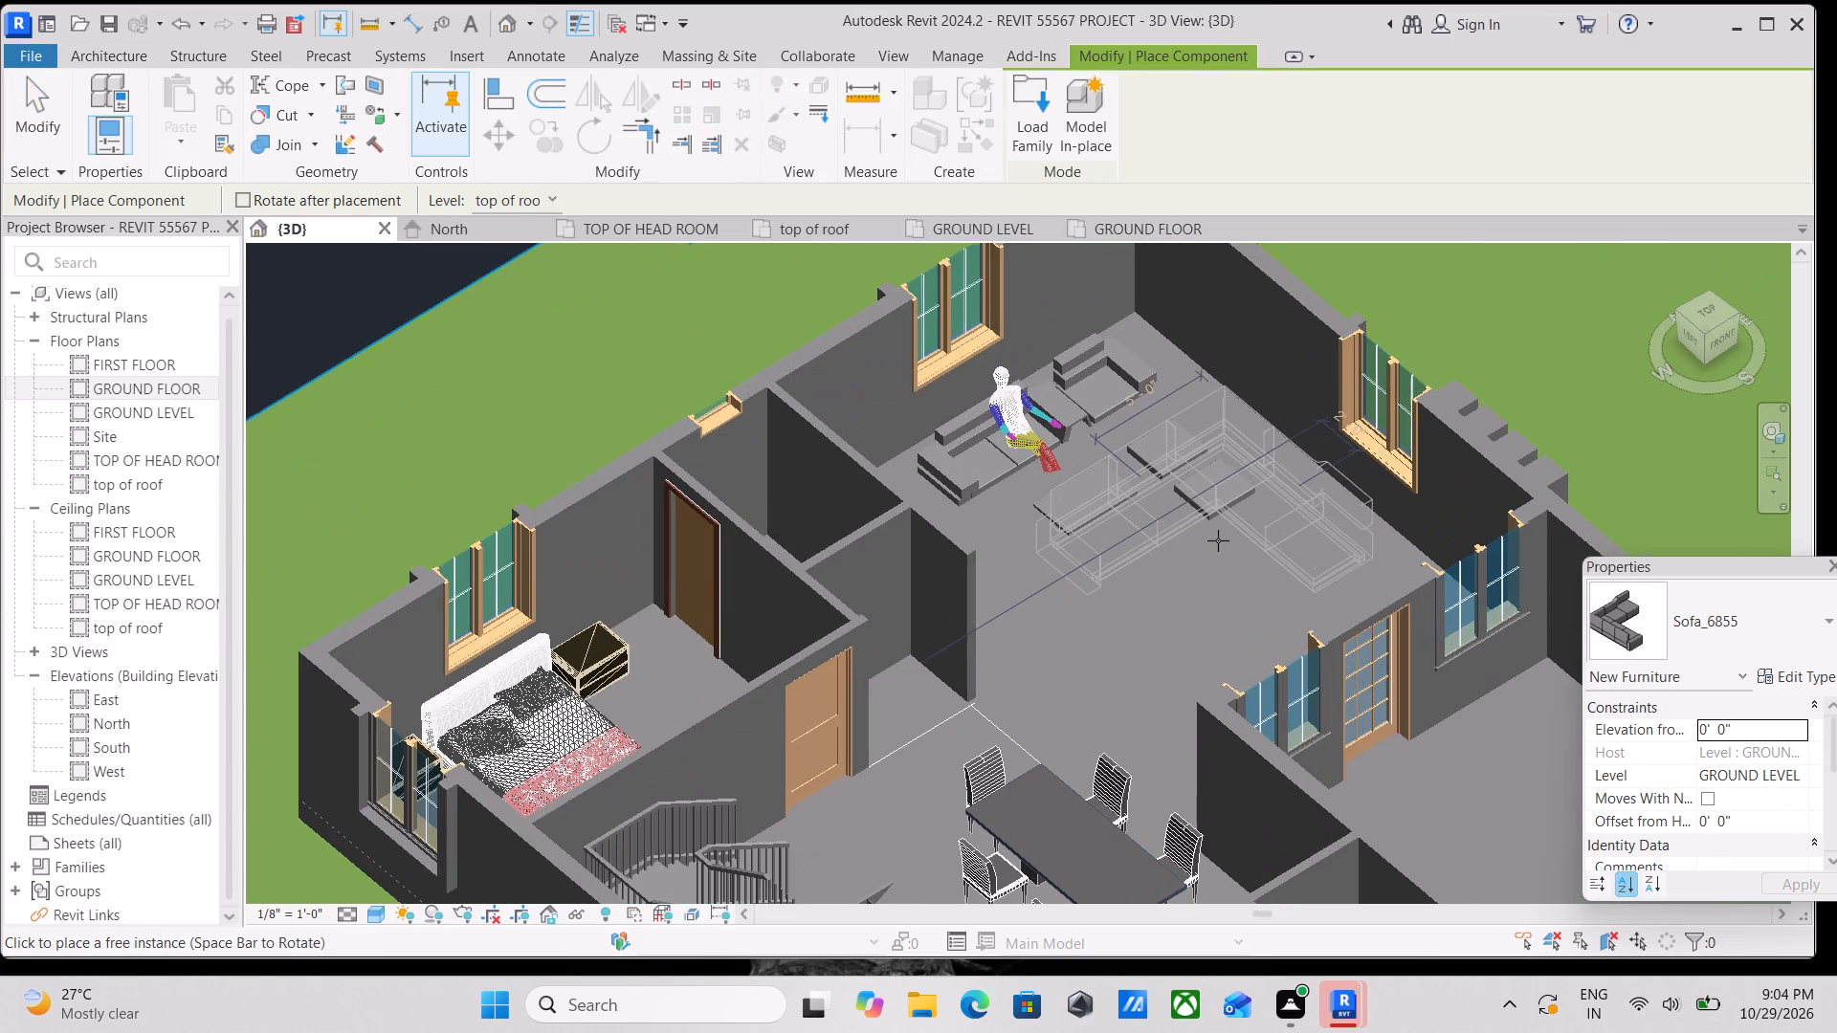
key("space")
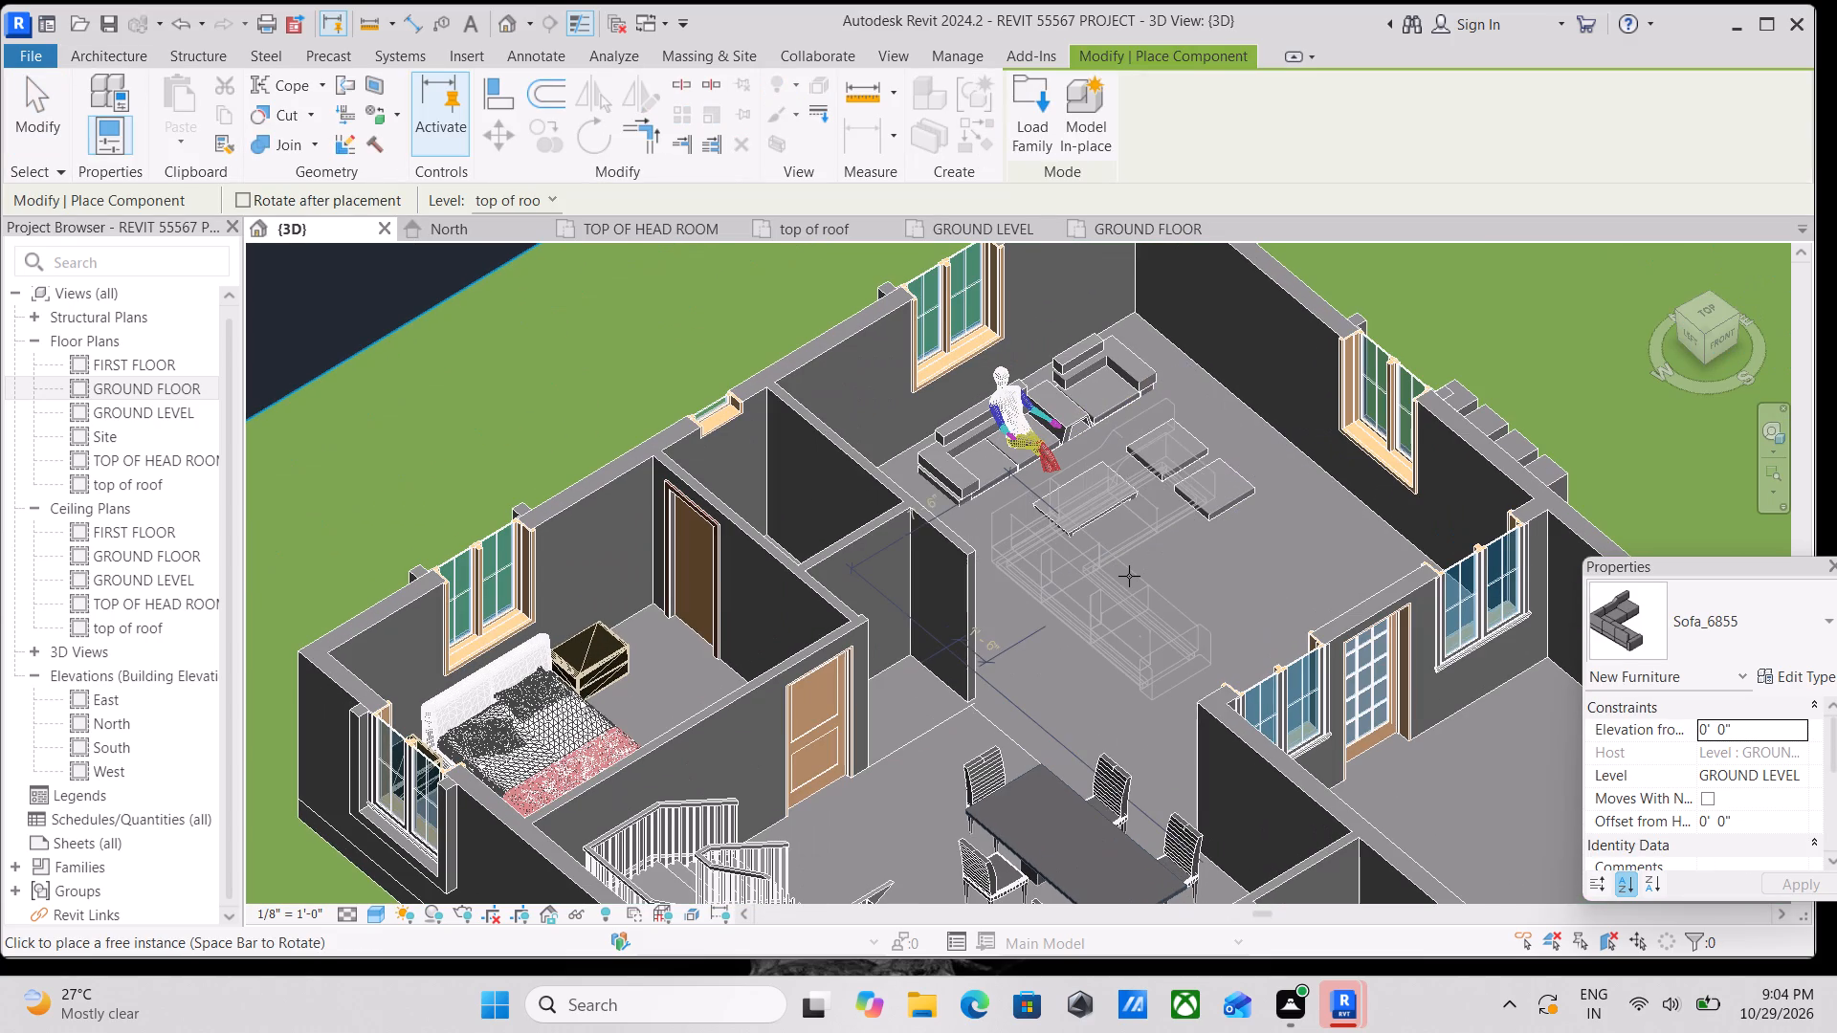
key("space")
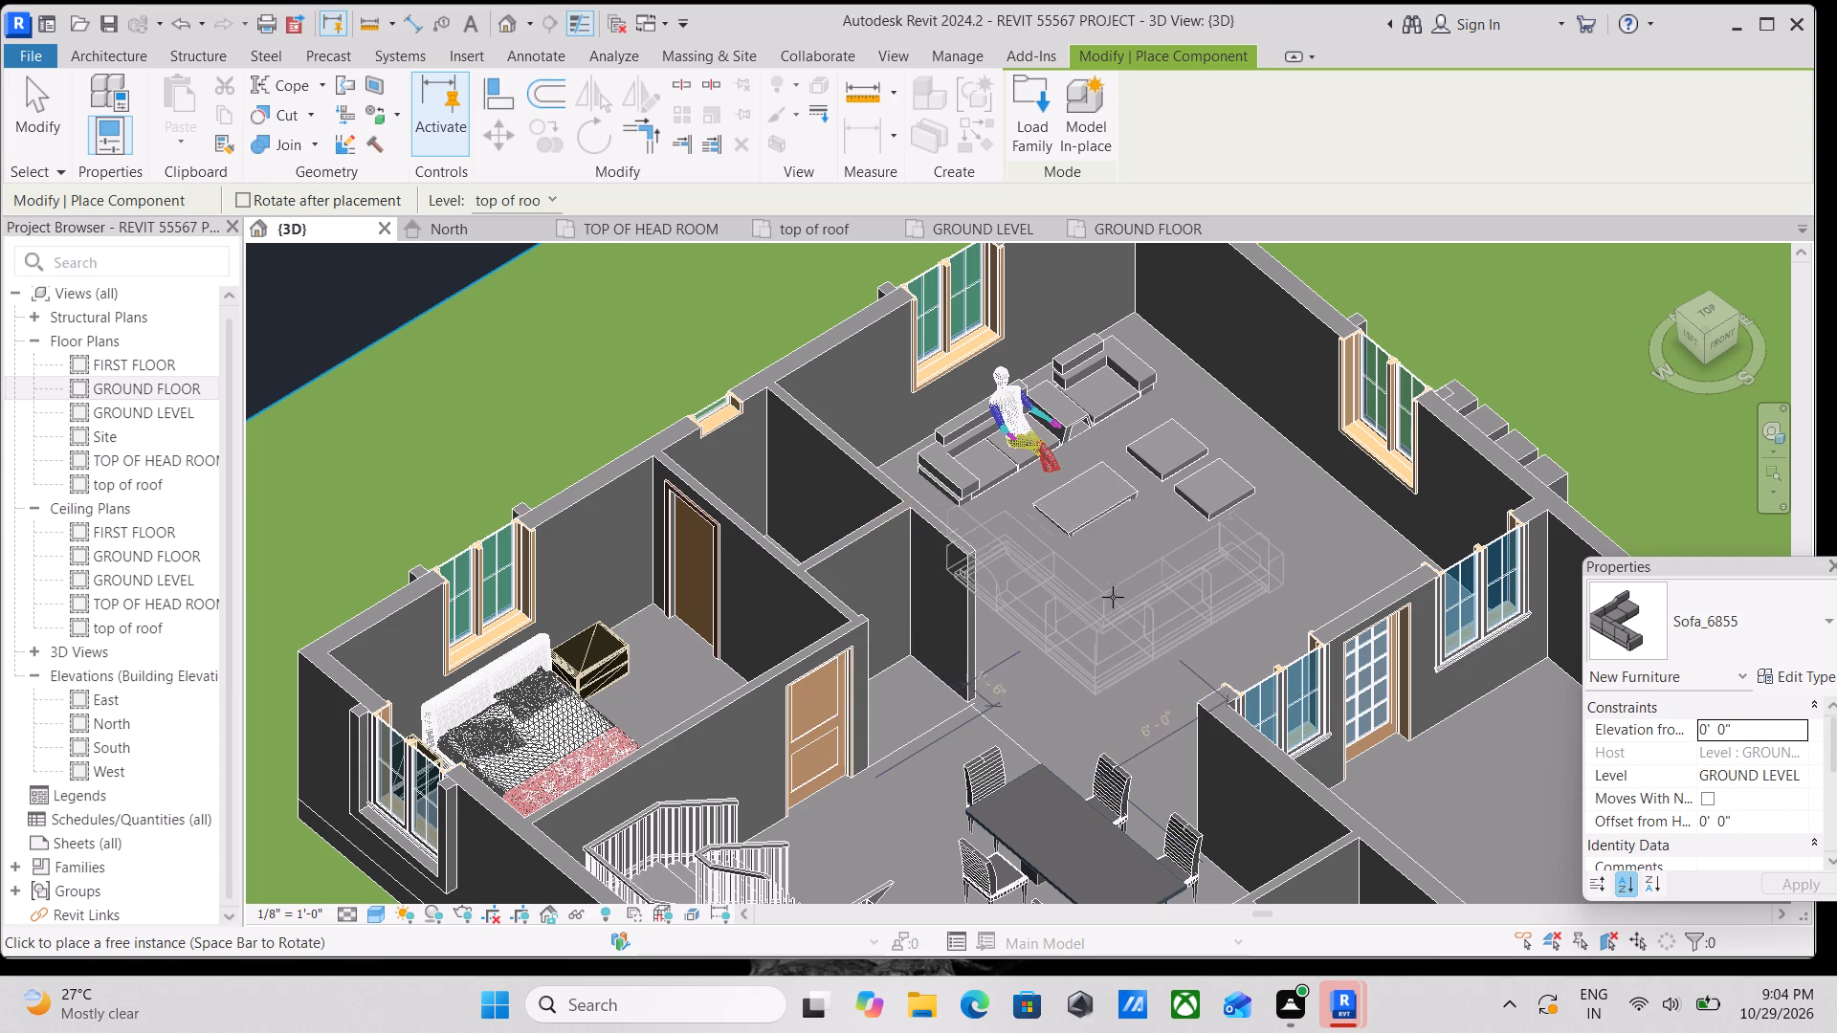
key("space")
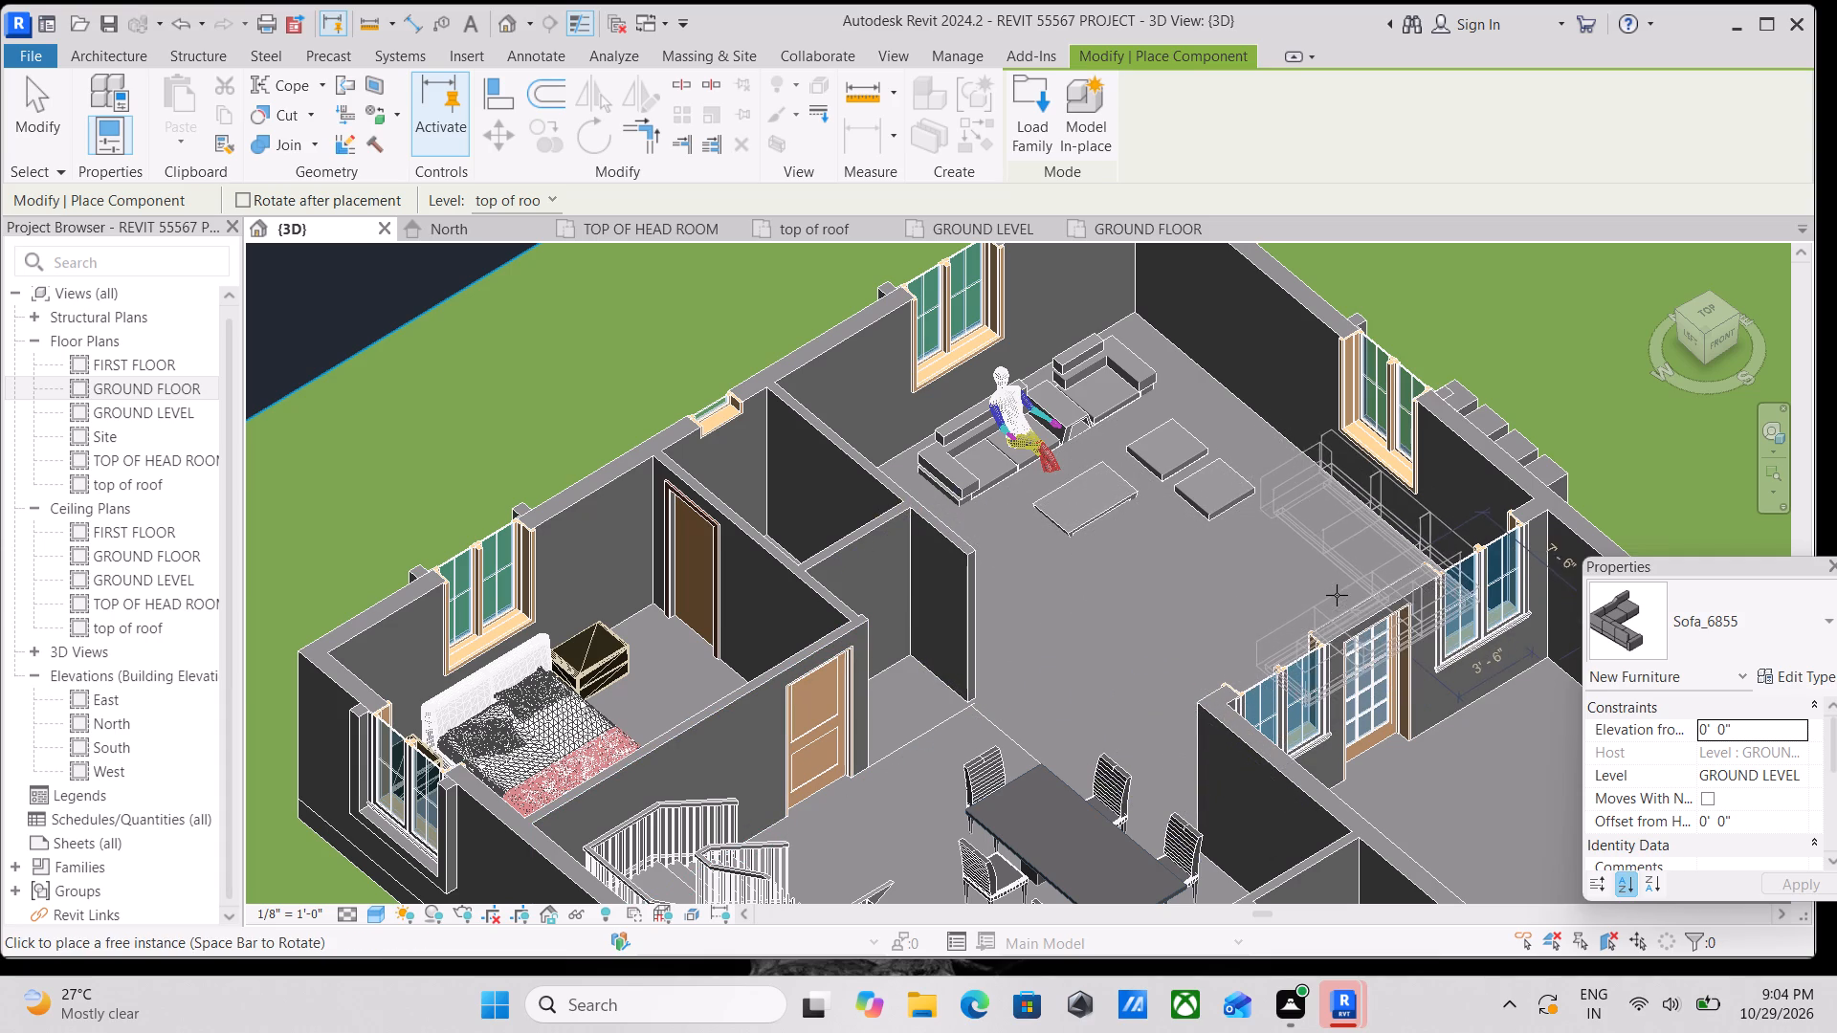
left_click(1323, 585)
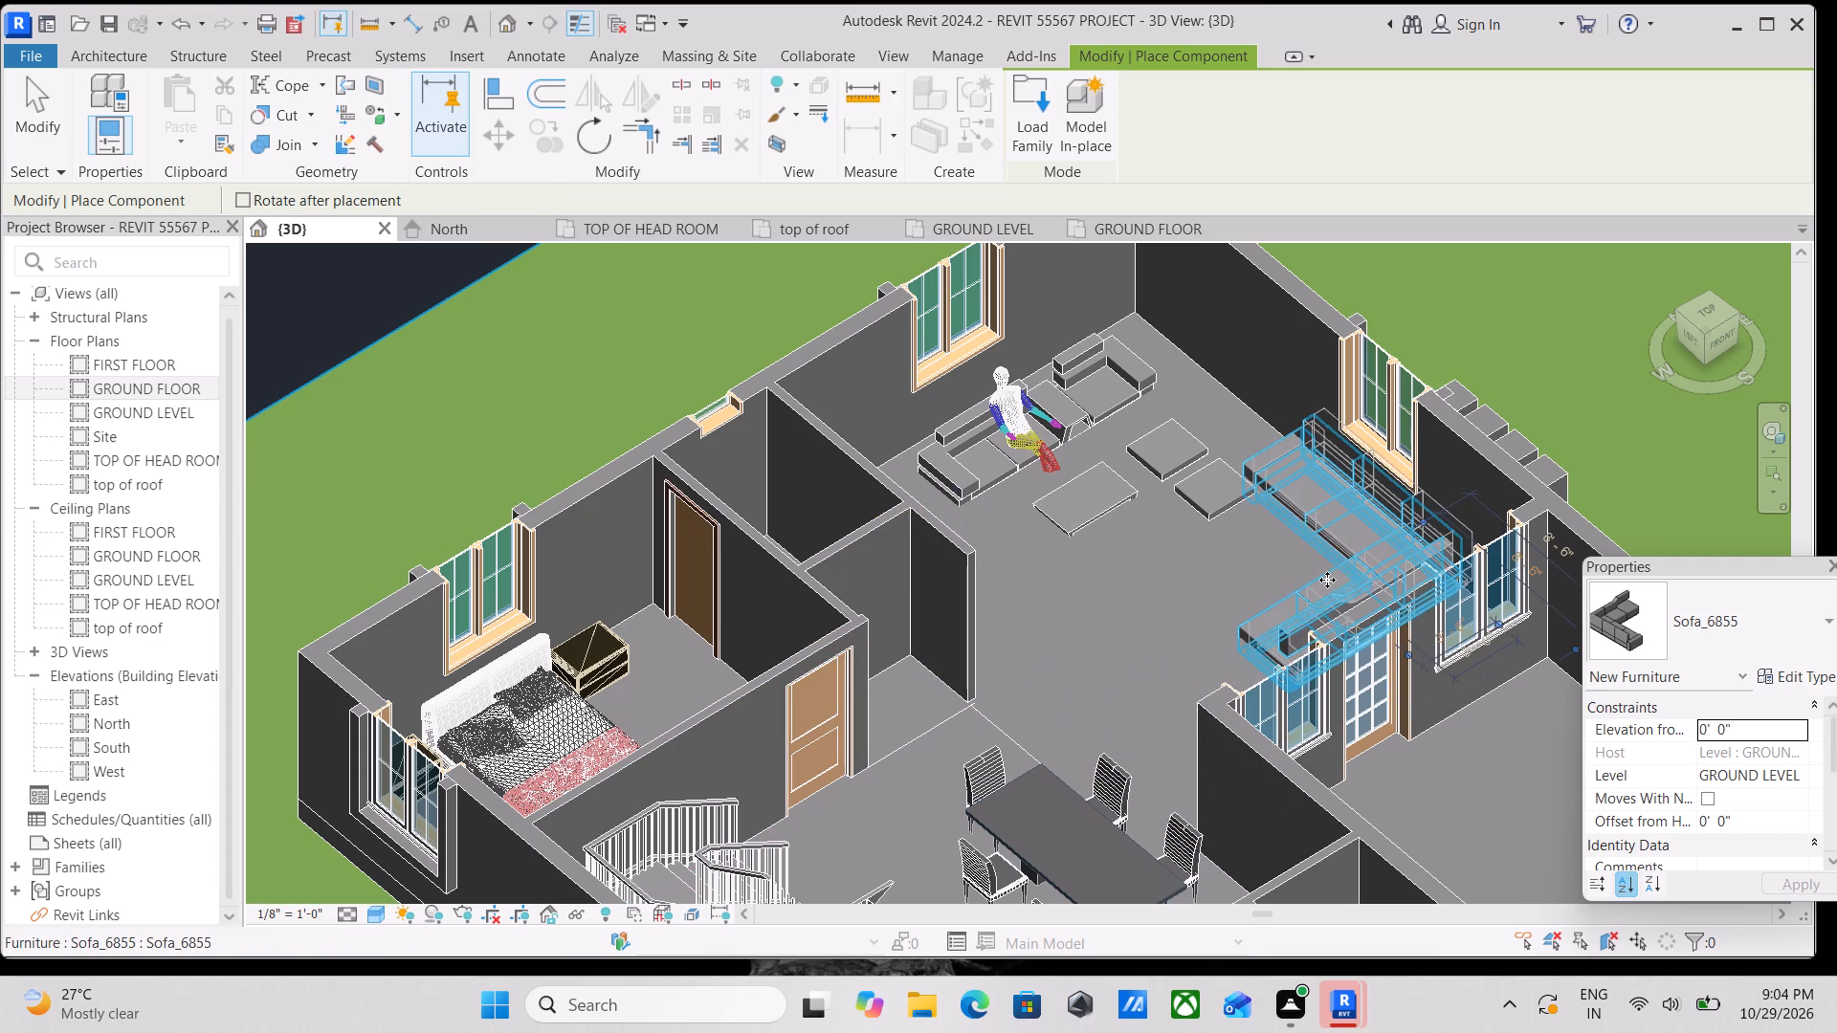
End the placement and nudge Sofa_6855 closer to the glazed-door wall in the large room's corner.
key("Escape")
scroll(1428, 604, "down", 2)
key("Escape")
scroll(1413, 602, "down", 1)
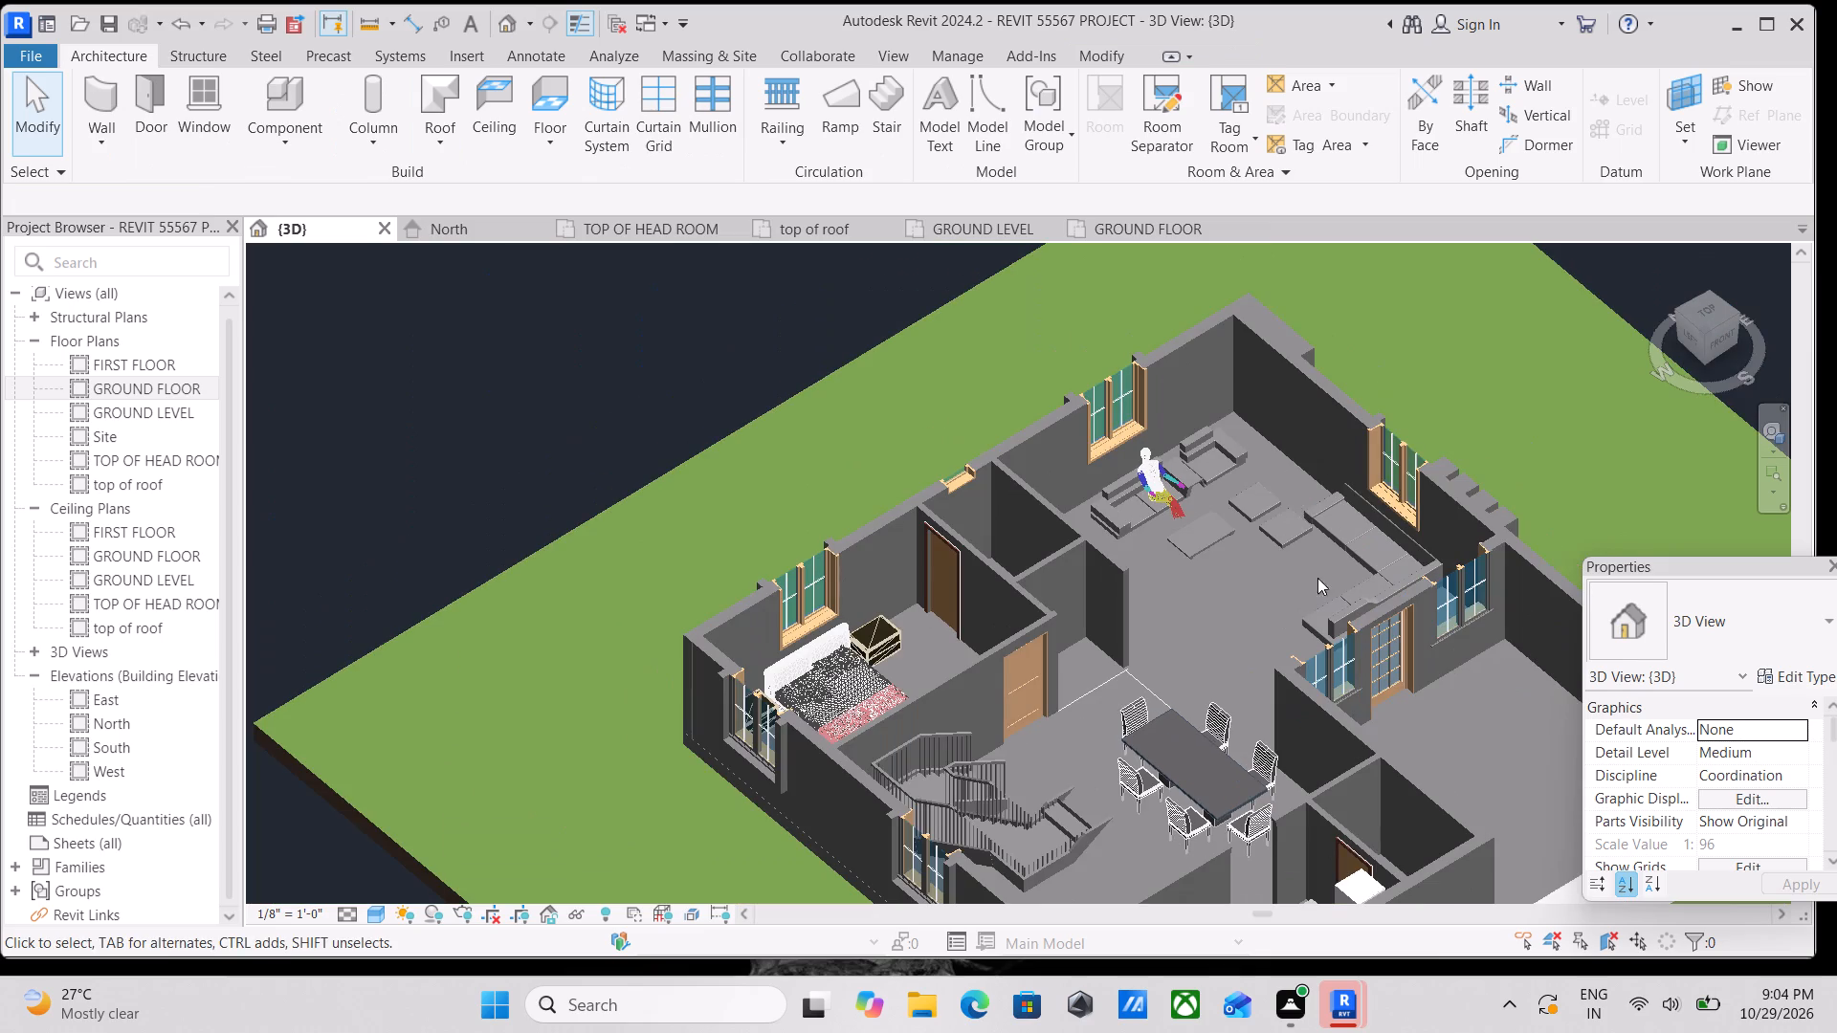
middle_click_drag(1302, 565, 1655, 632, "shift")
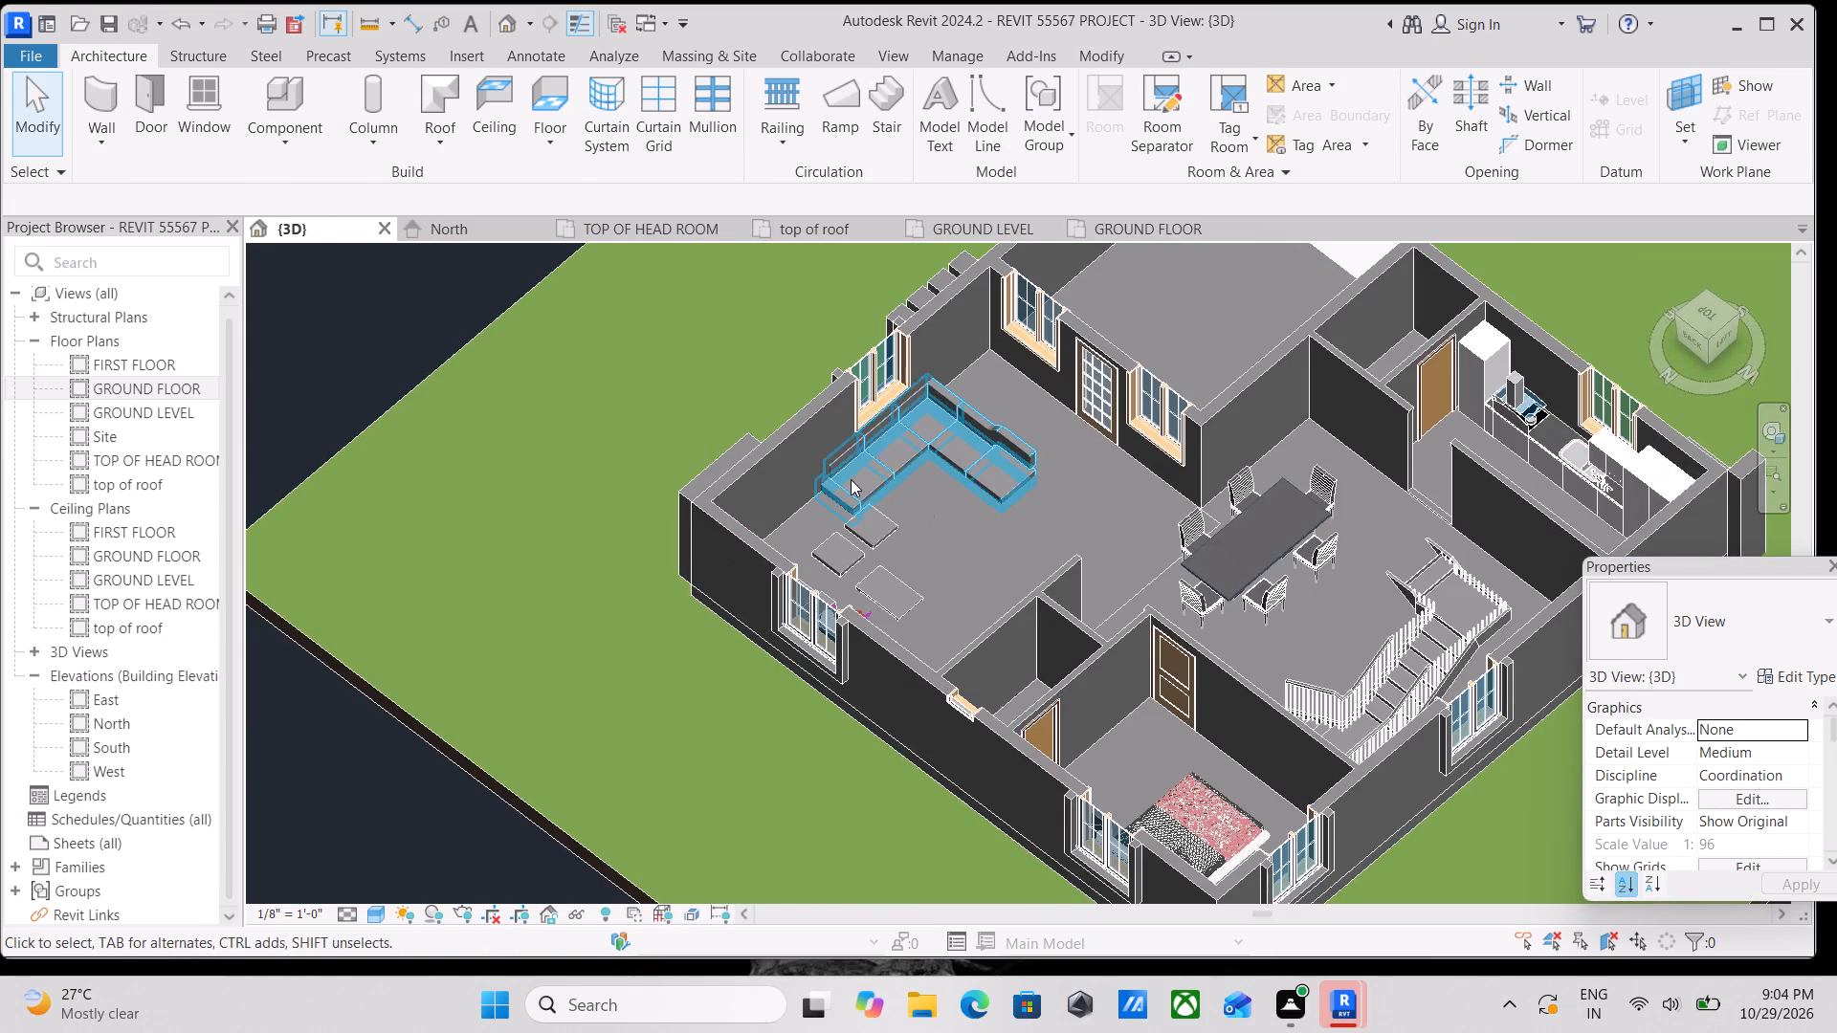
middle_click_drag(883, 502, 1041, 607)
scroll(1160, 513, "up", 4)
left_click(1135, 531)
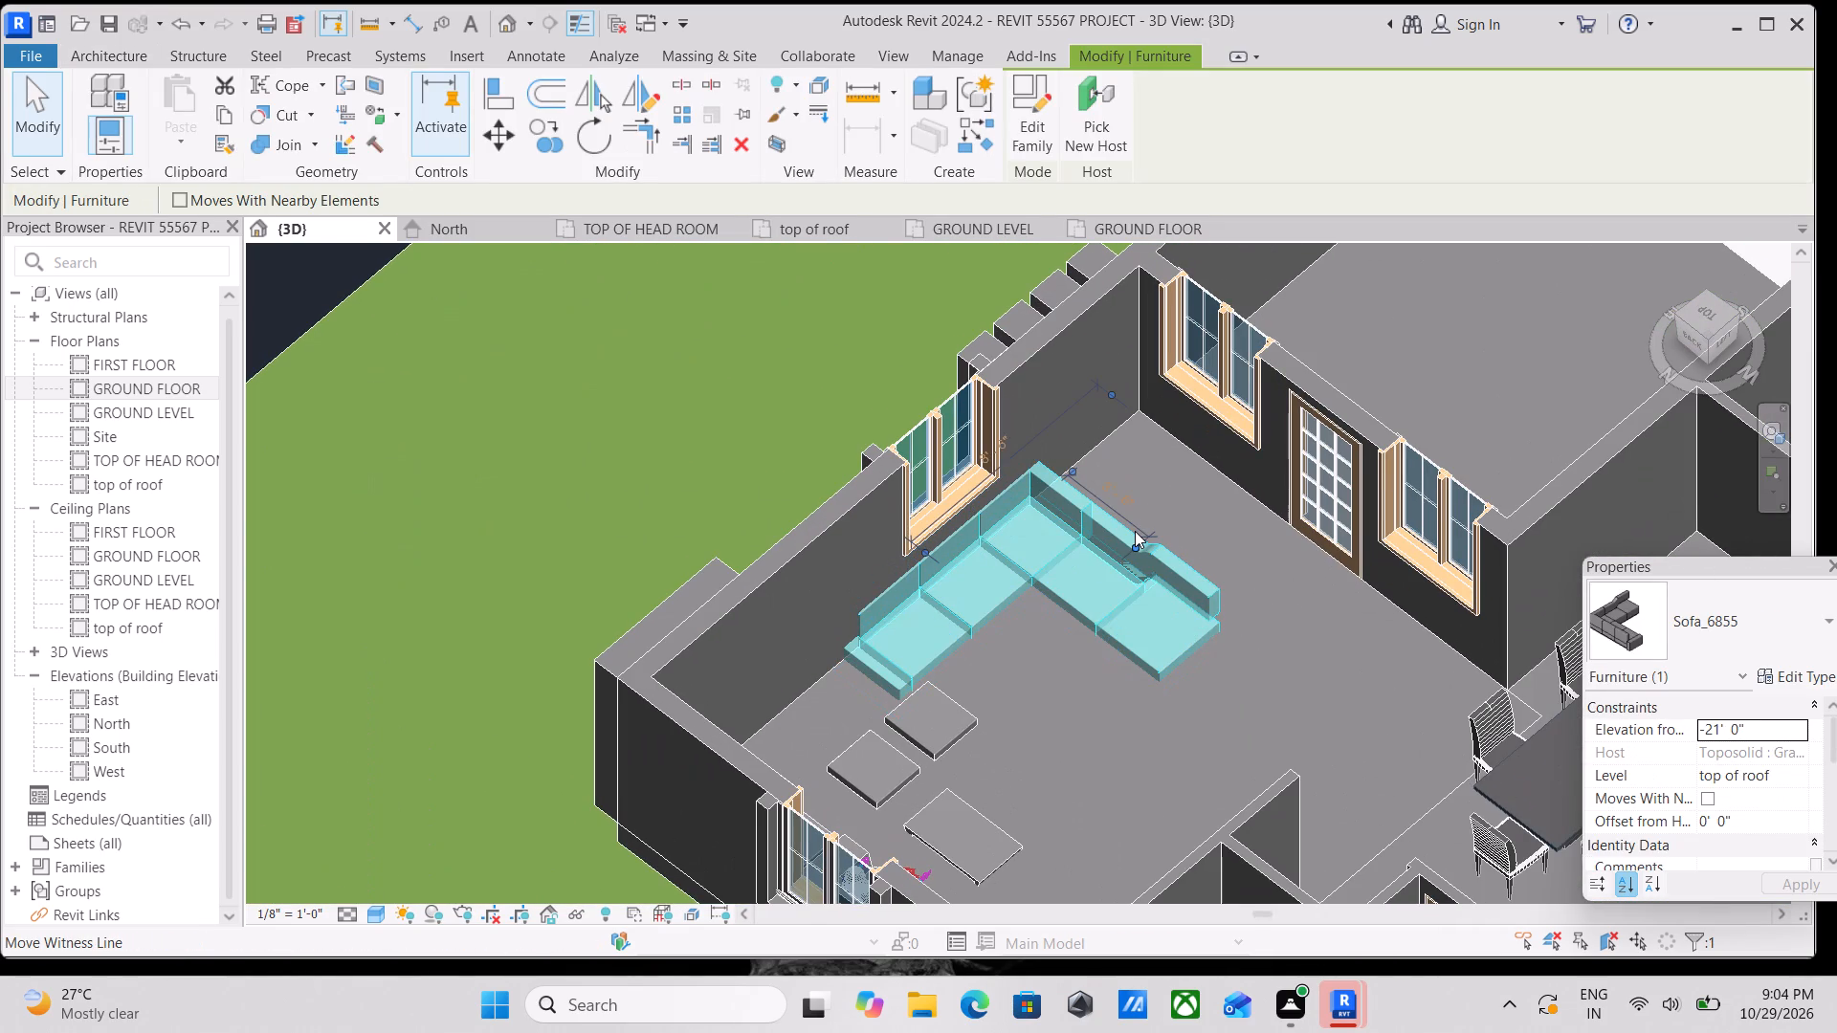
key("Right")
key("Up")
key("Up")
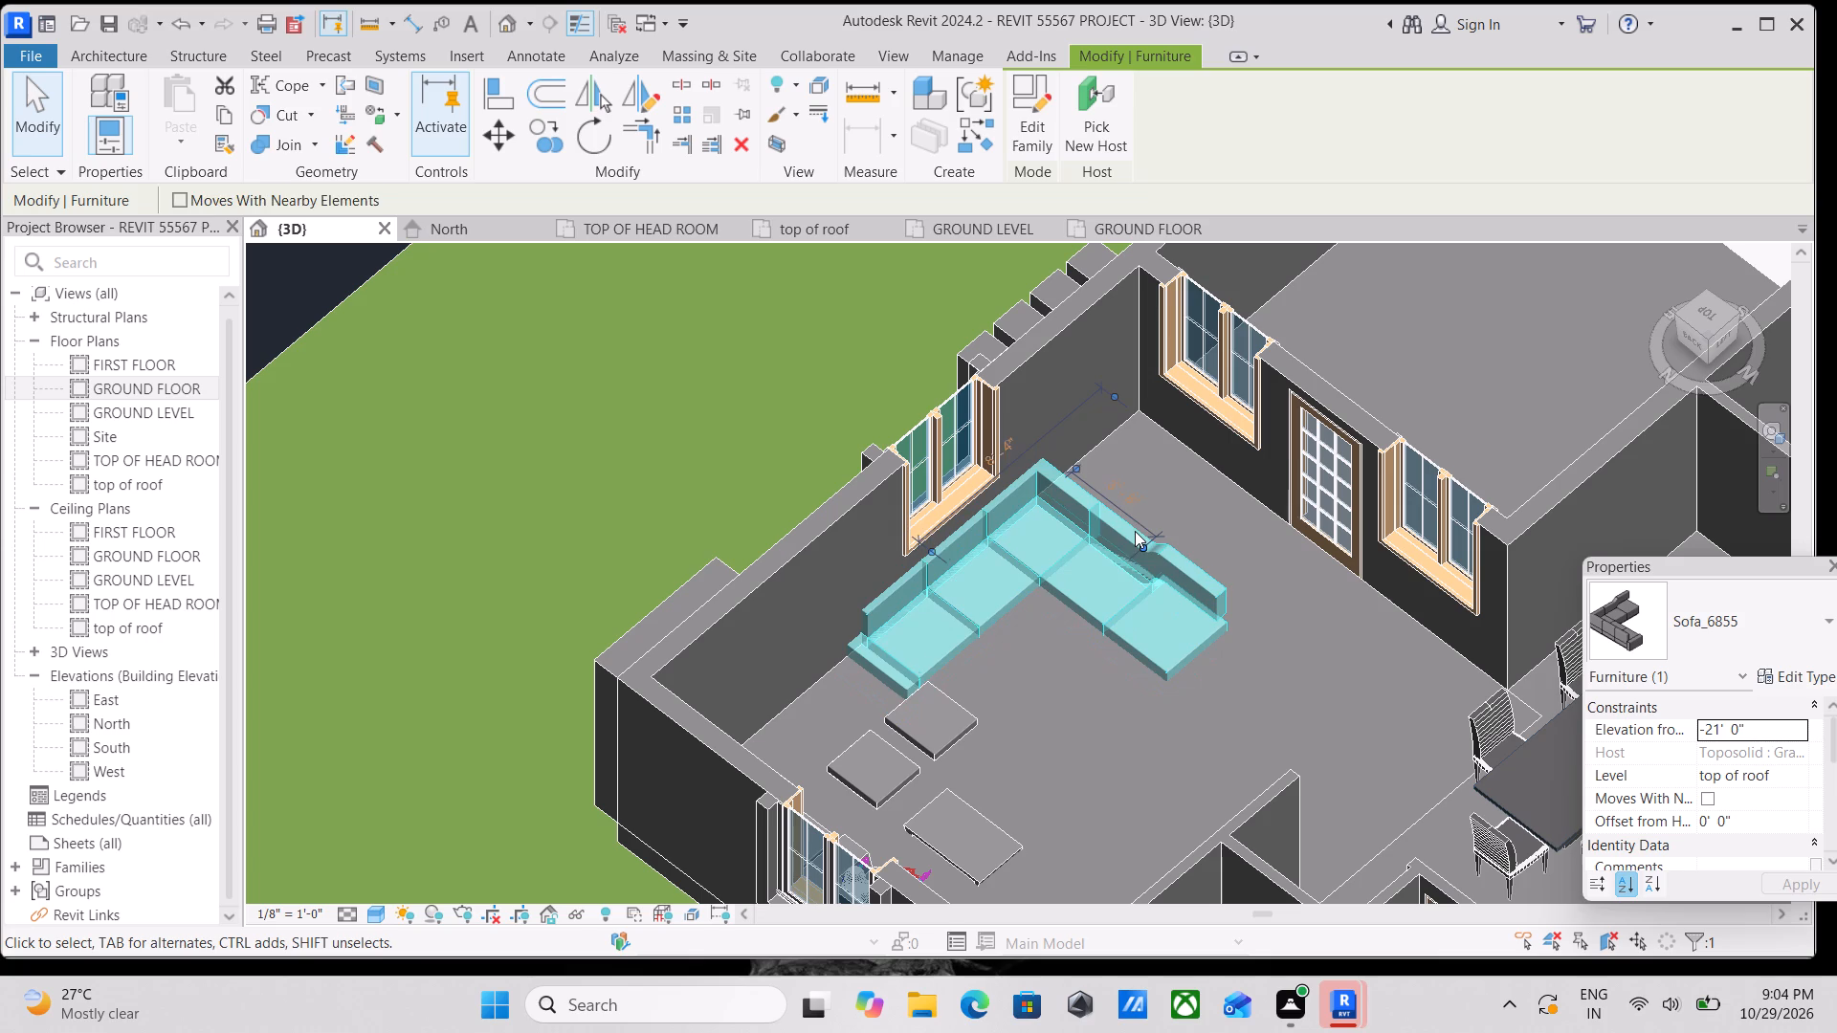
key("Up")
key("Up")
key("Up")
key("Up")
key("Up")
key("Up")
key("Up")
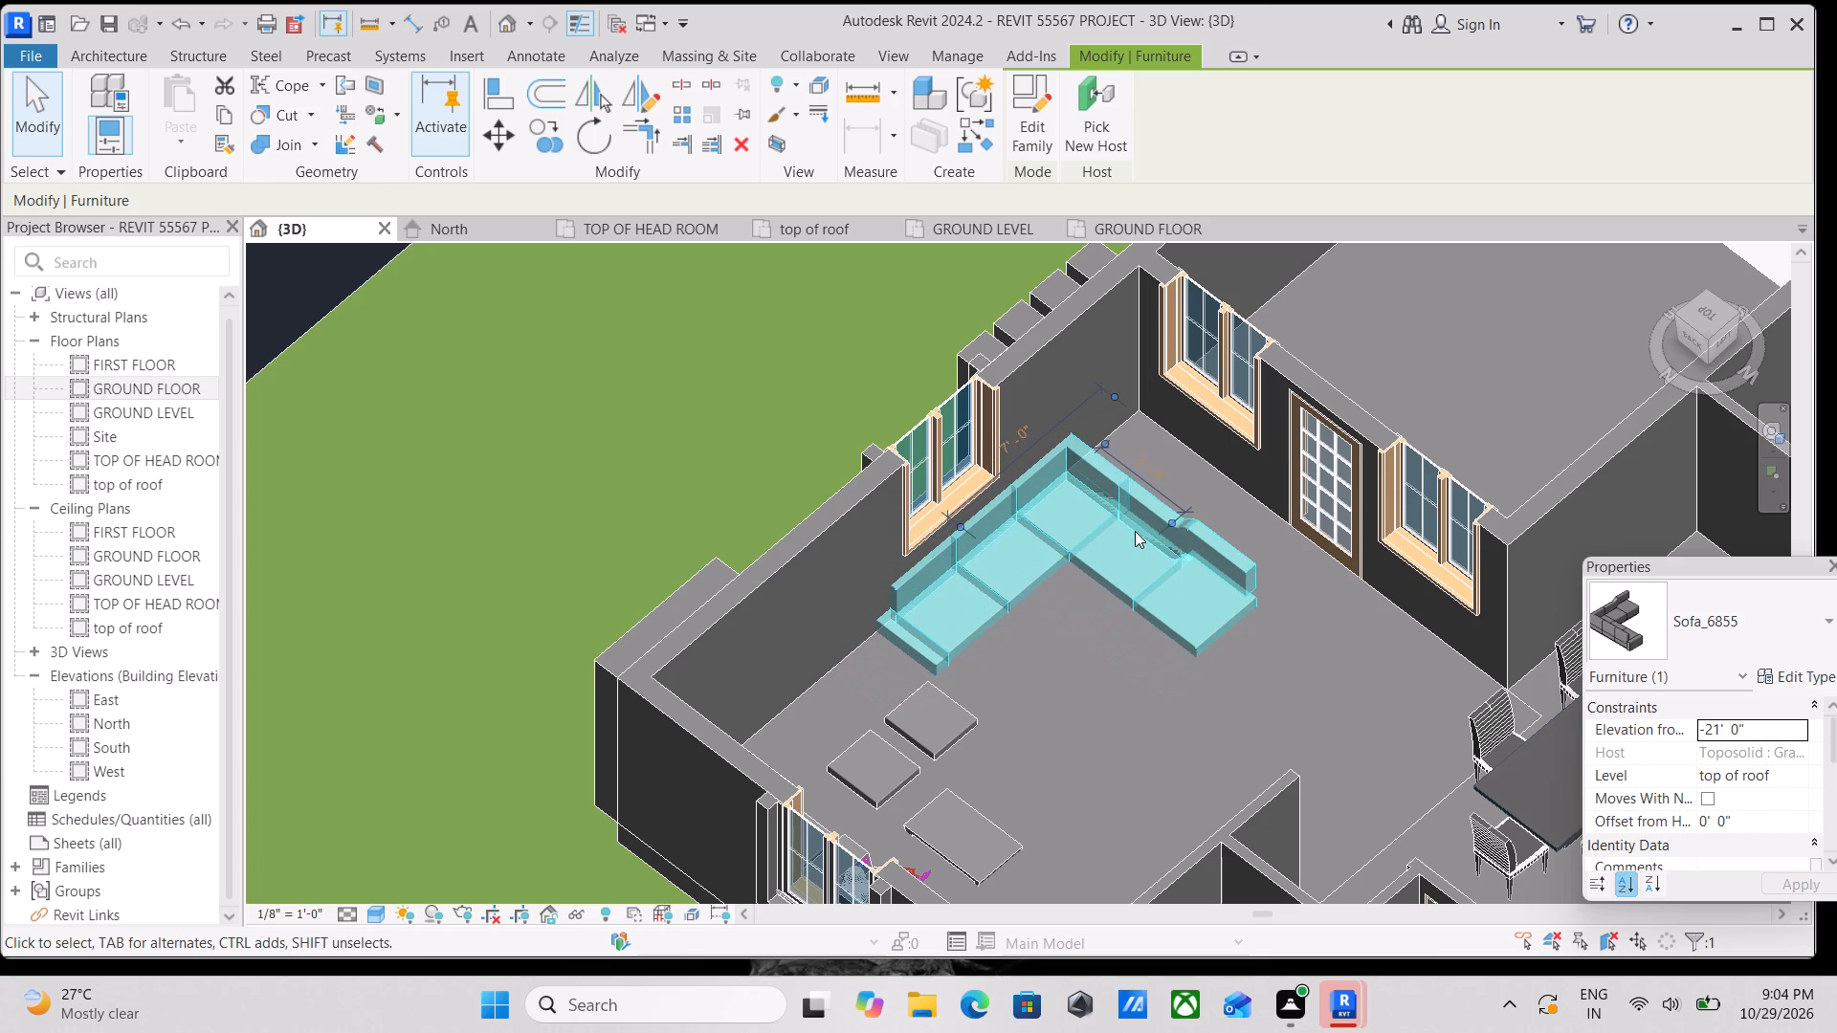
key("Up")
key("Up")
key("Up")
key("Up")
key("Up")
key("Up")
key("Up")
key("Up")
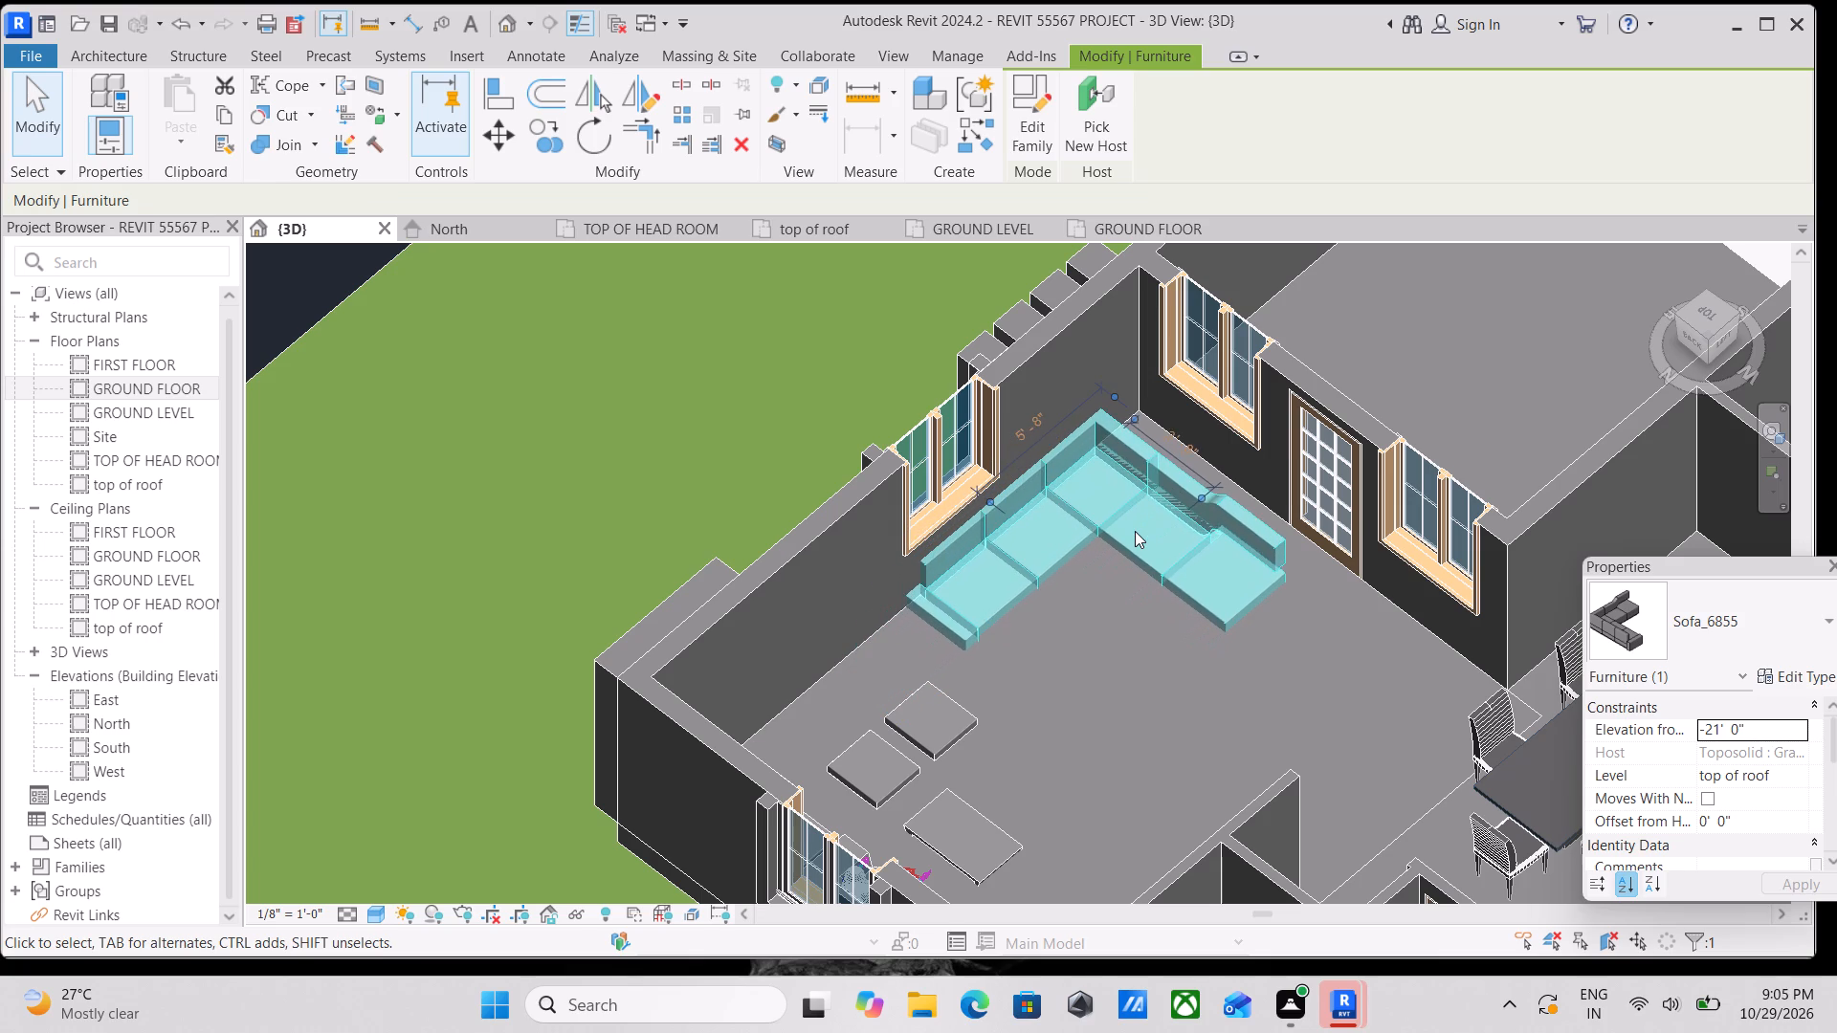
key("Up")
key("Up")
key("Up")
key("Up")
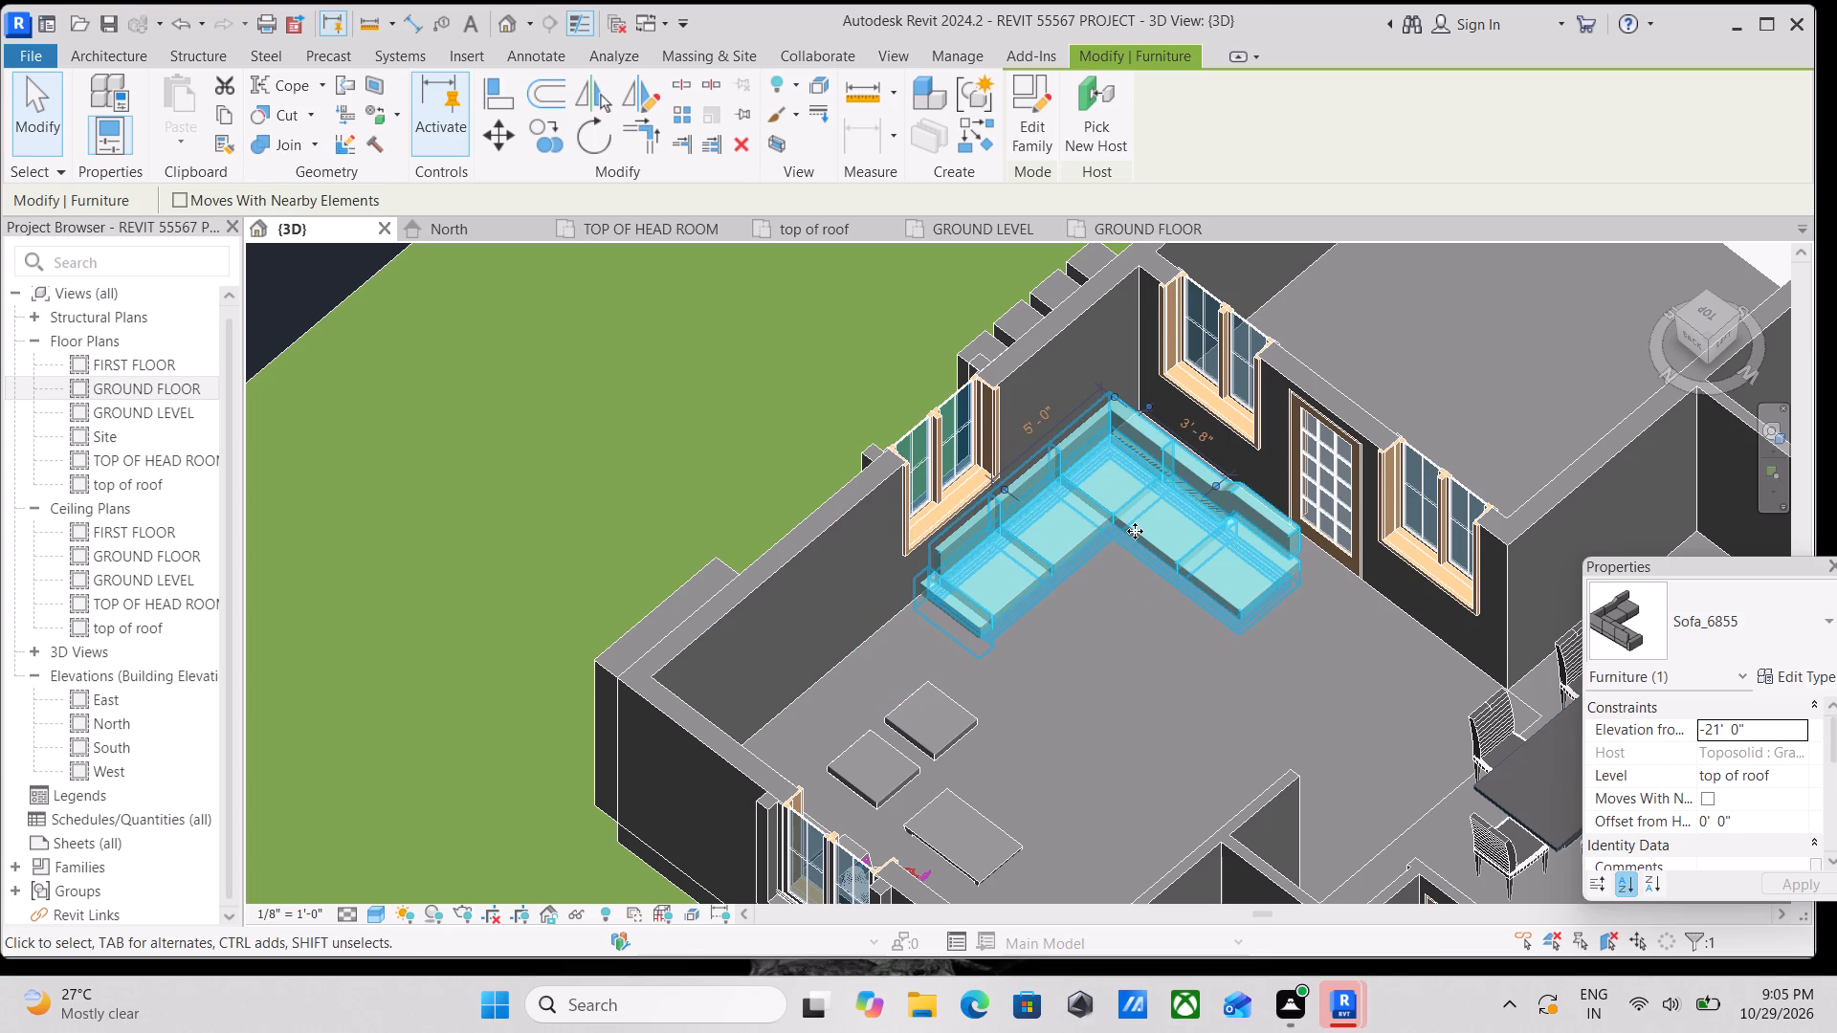
From a top view, shift Sofa_6855 off the window wall and rotate it three quarter turns, its long side along the glazed-door wall.
scroll(1134, 536, "down", 2)
middle_click_drag(1125, 560, 1211, 615, "shift")
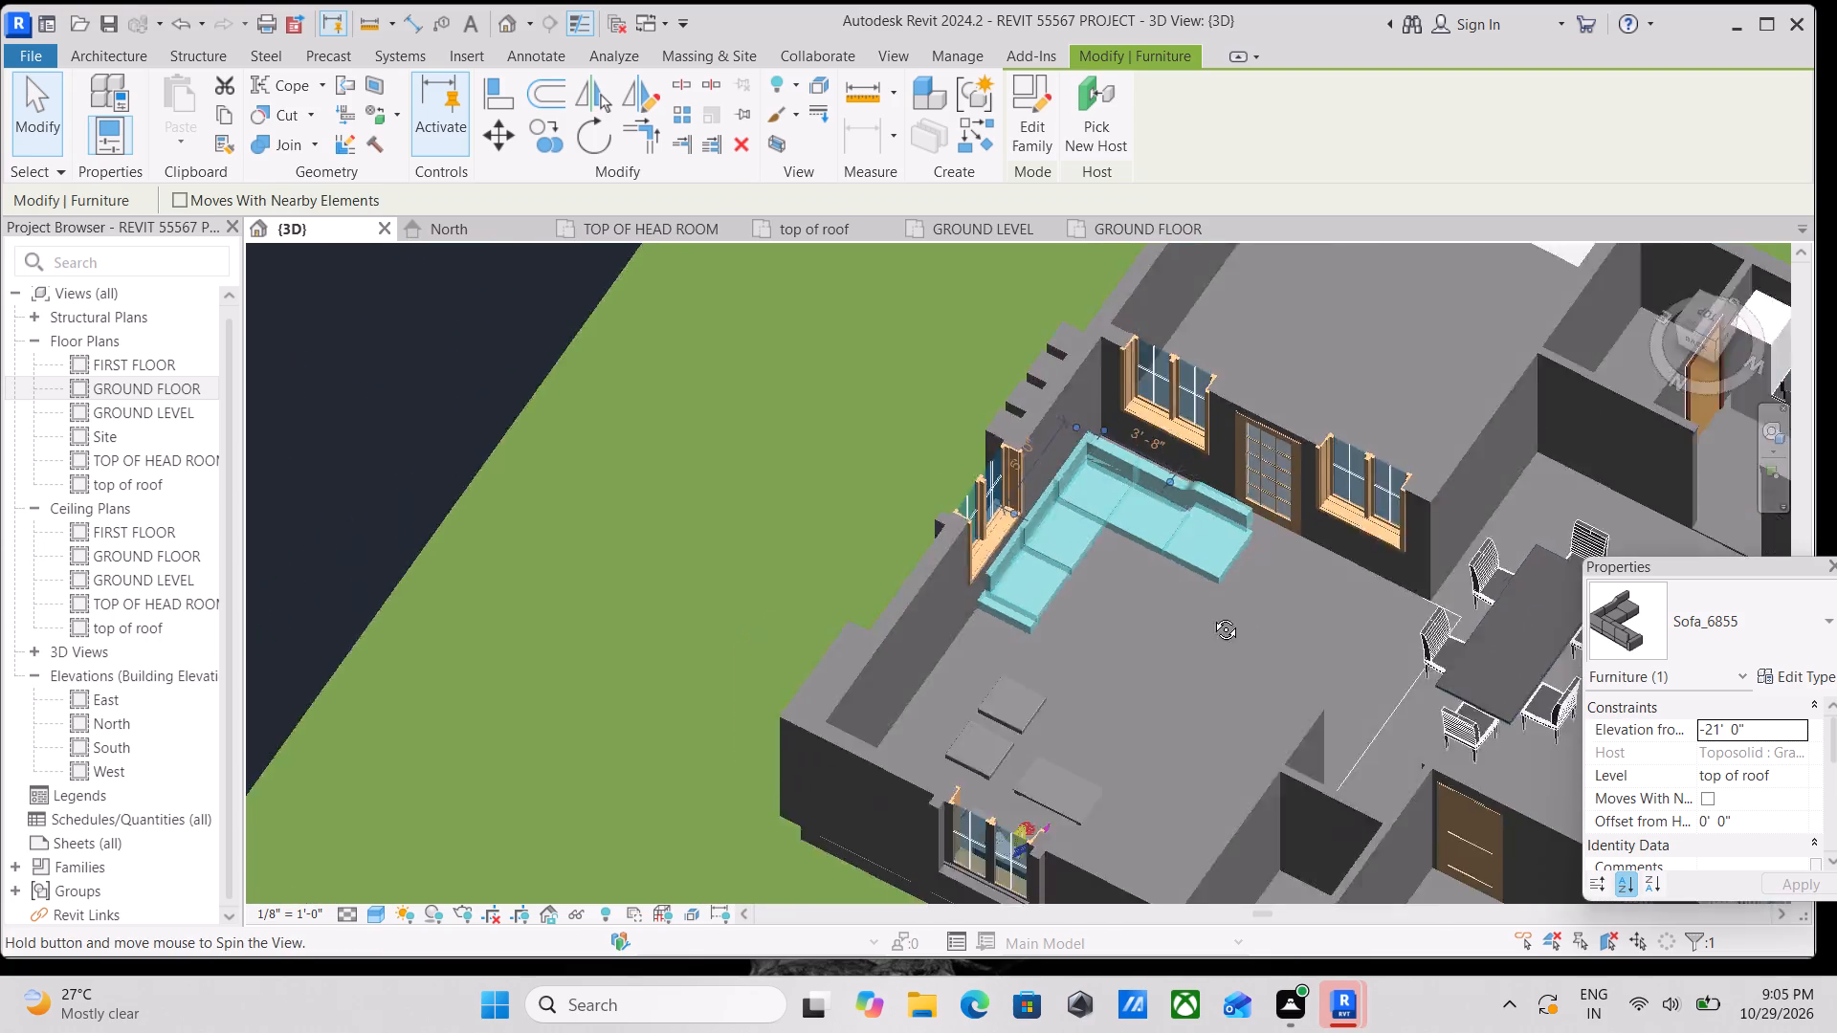
middle_click_drag(1211, 615, 733, 637, "shift")
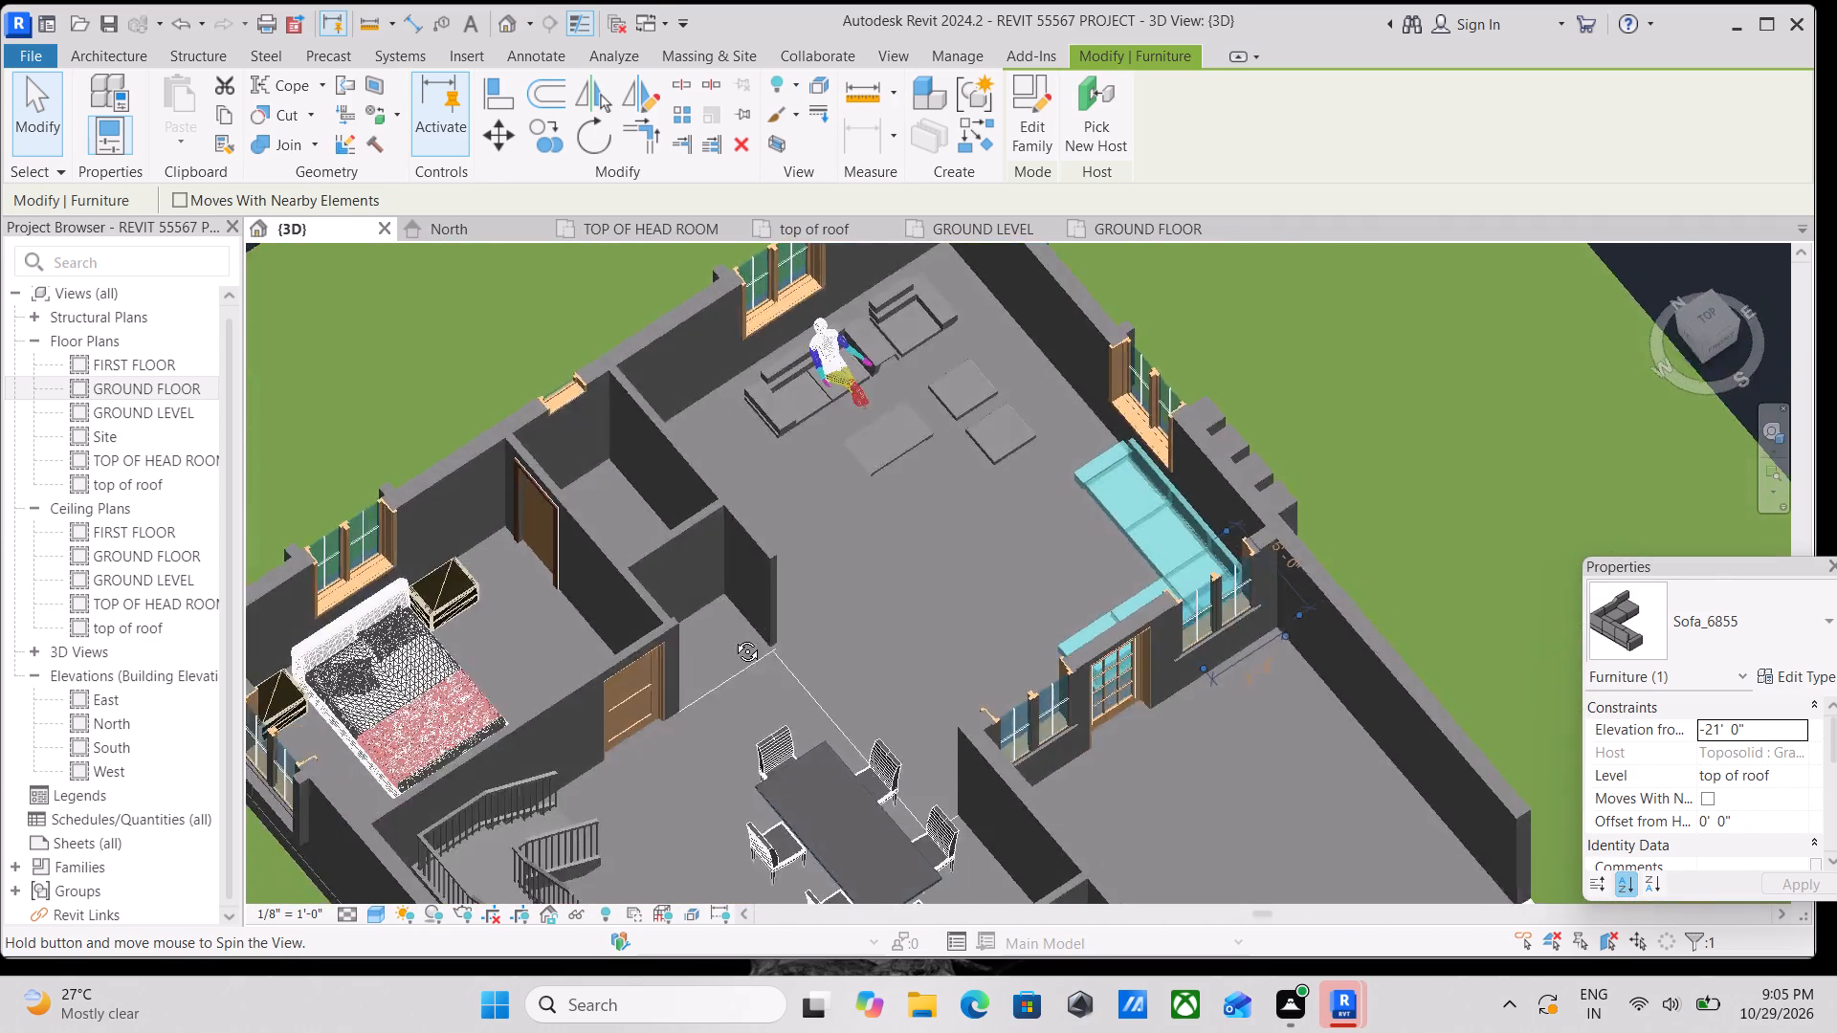
middle_click_drag(733, 637, 521, 638, "shift")
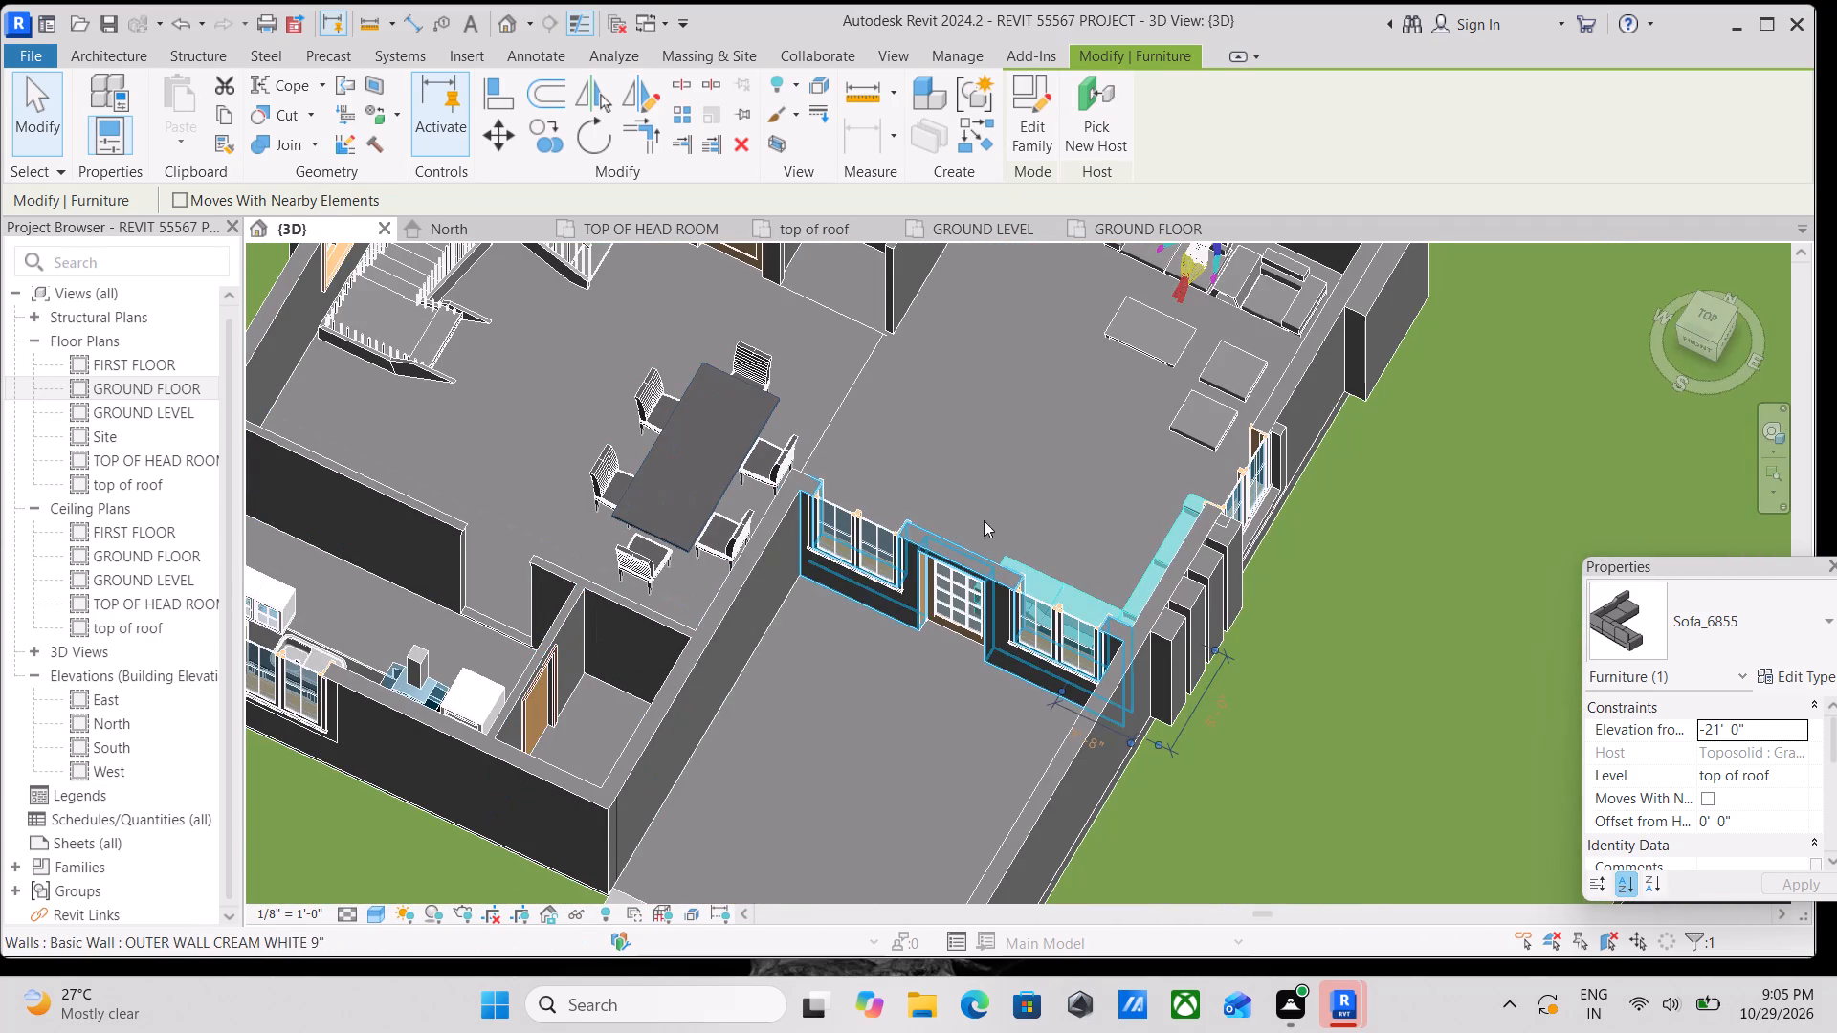
middle_click_drag(1049, 495, 798, 690, "shift")
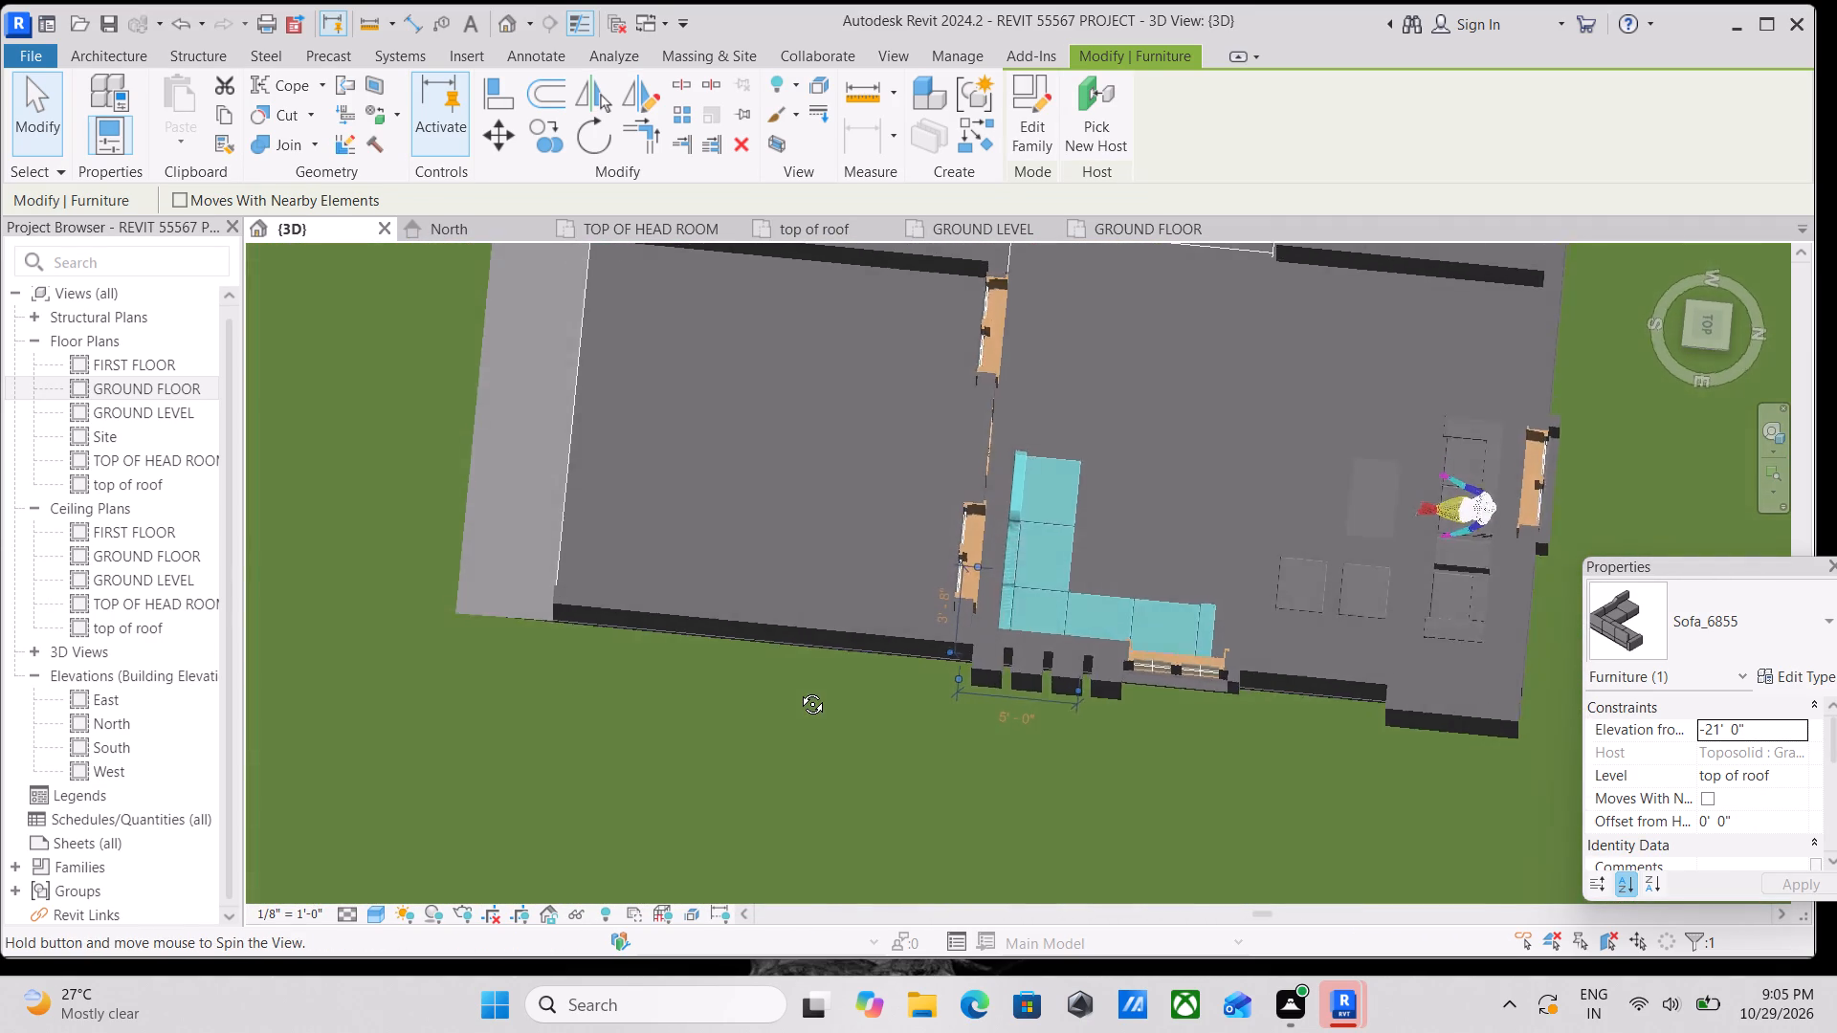
middle_click_drag(798, 690, 807, 694, "shift")
scroll(810, 696, "up", 1, "shift")
scroll(1405, 428, "up", 2)
scroll(943, 621, "up", 2)
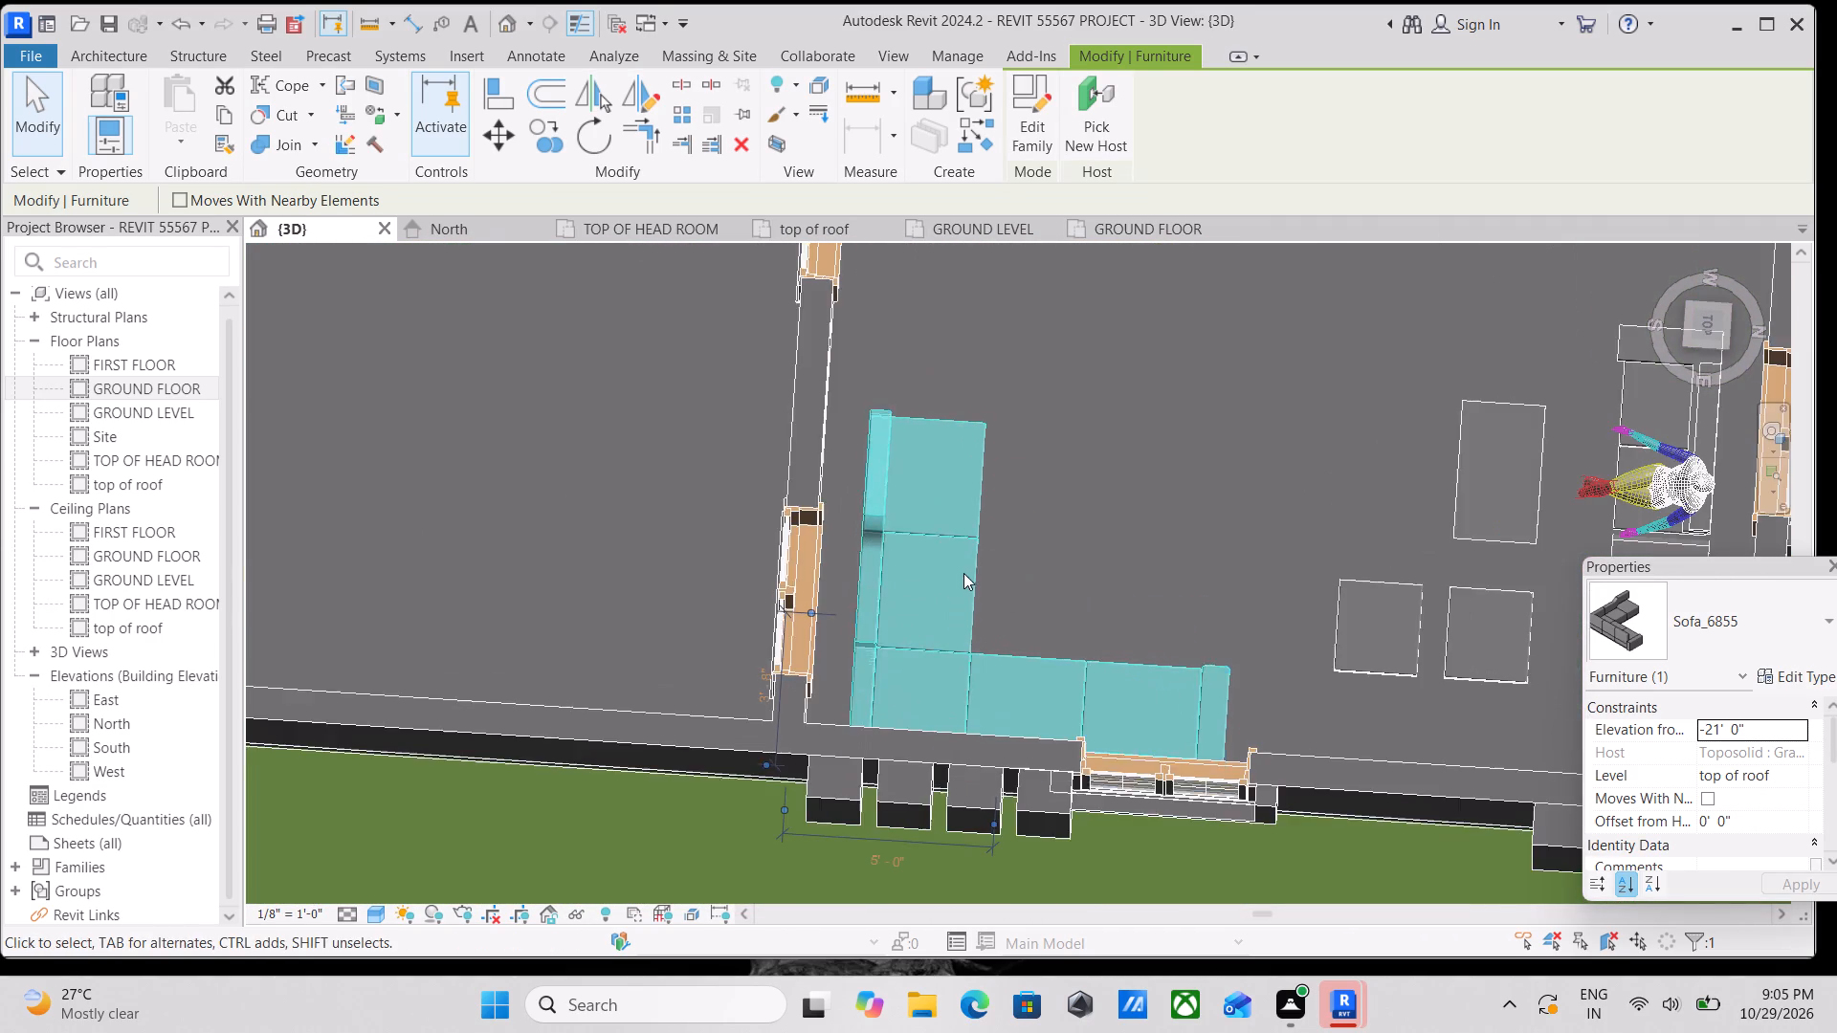
scroll(1004, 543, "down", 2)
middle_click_drag(997, 542, 937, 542)
left_click(1439, 506)
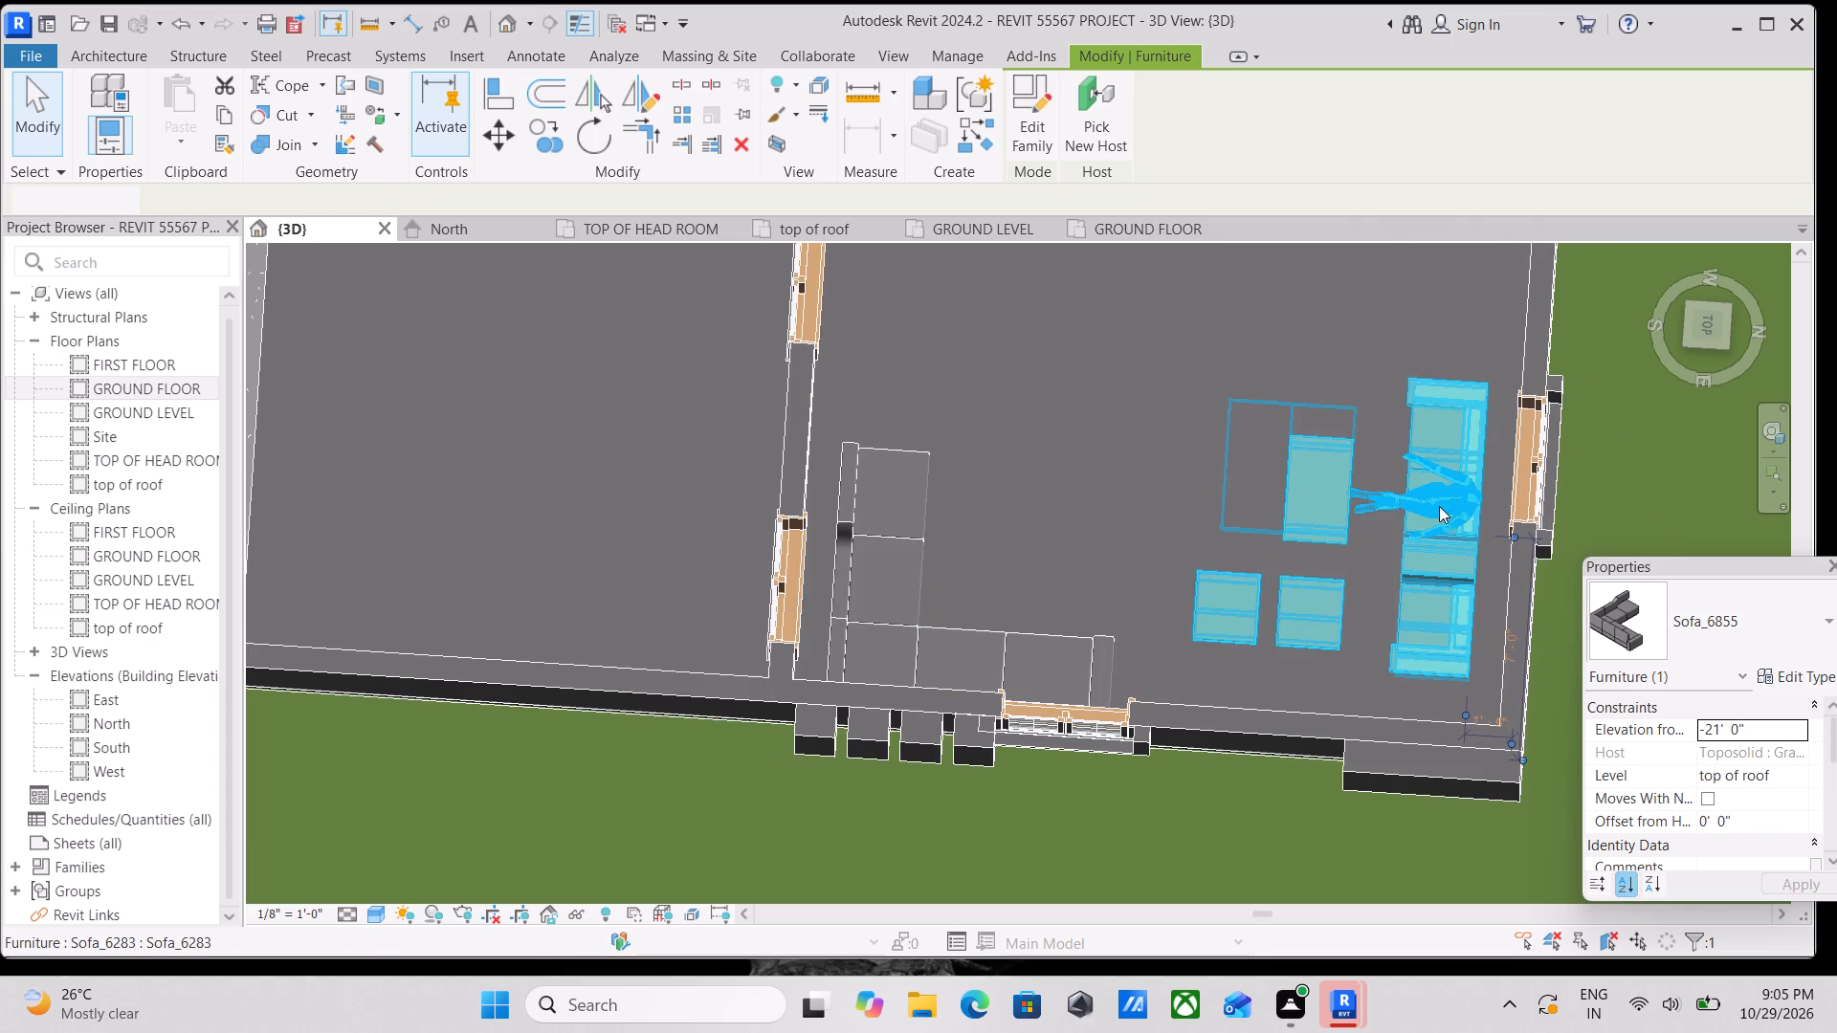
middle_click_drag(1350, 472, 1268, 518)
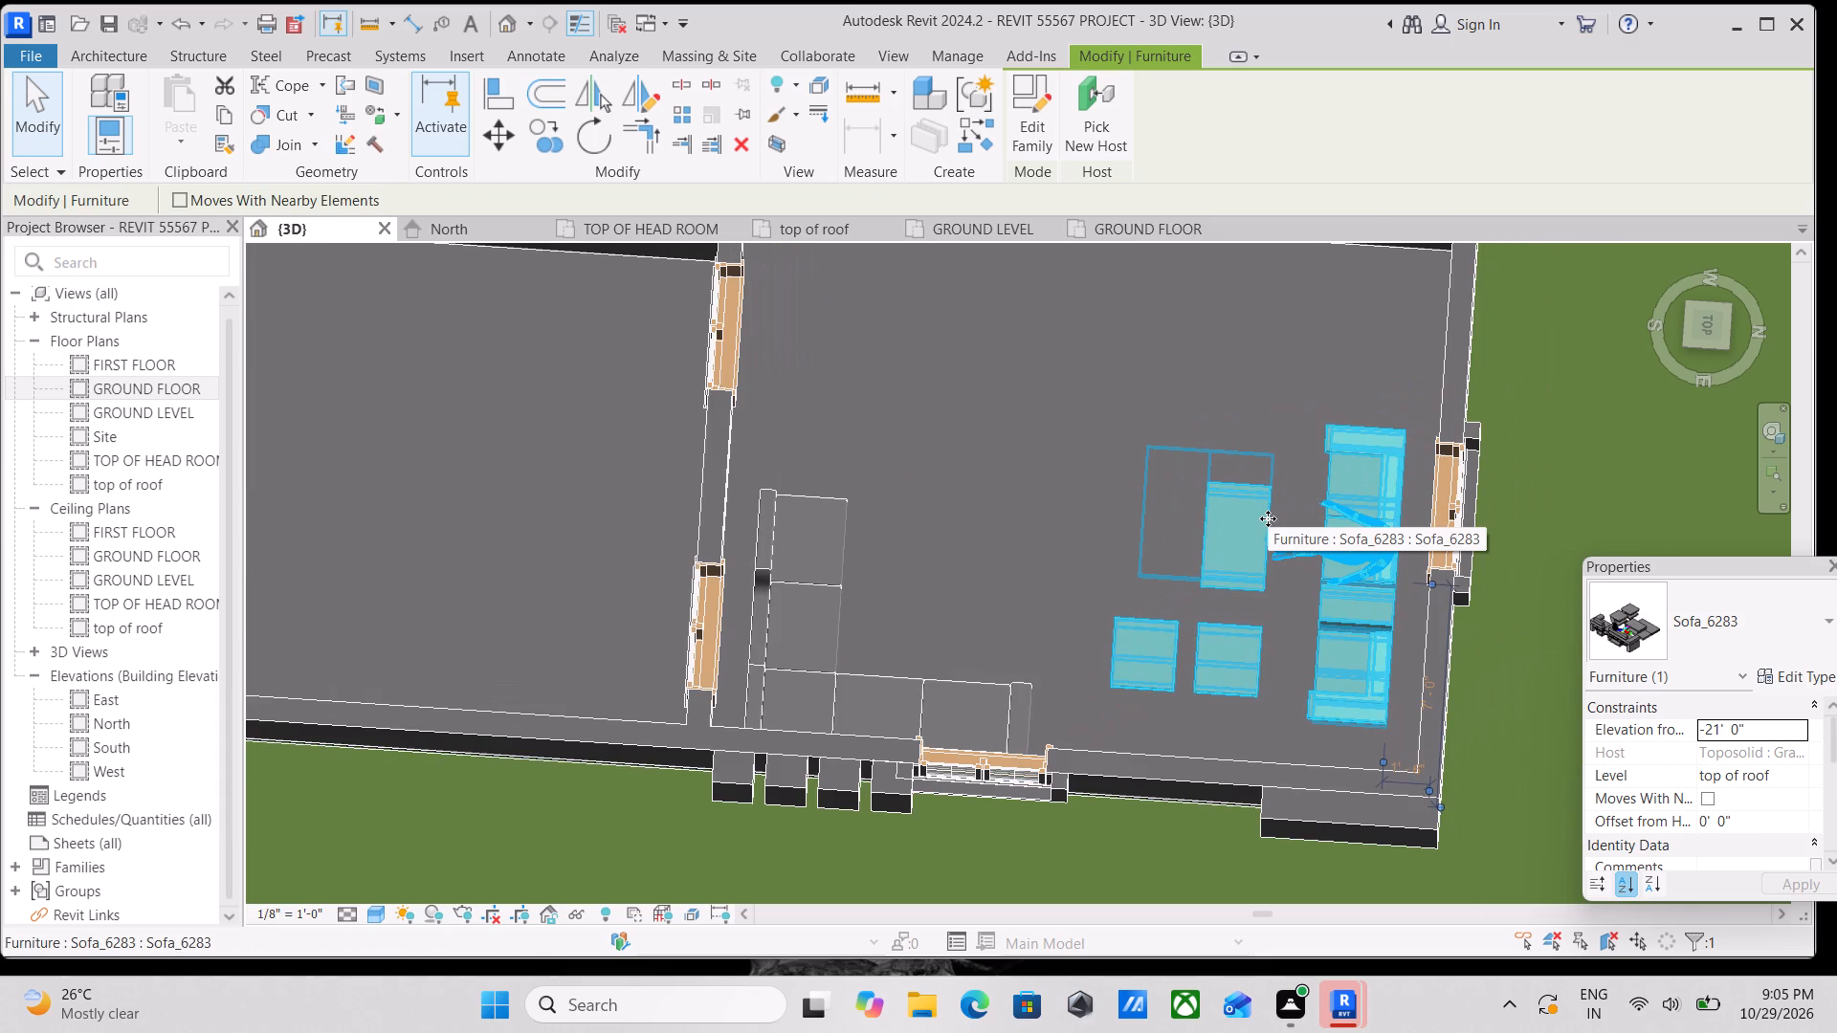
scroll(1268, 518, "down", 1)
middle_click_drag(1268, 518, 1278, 571)
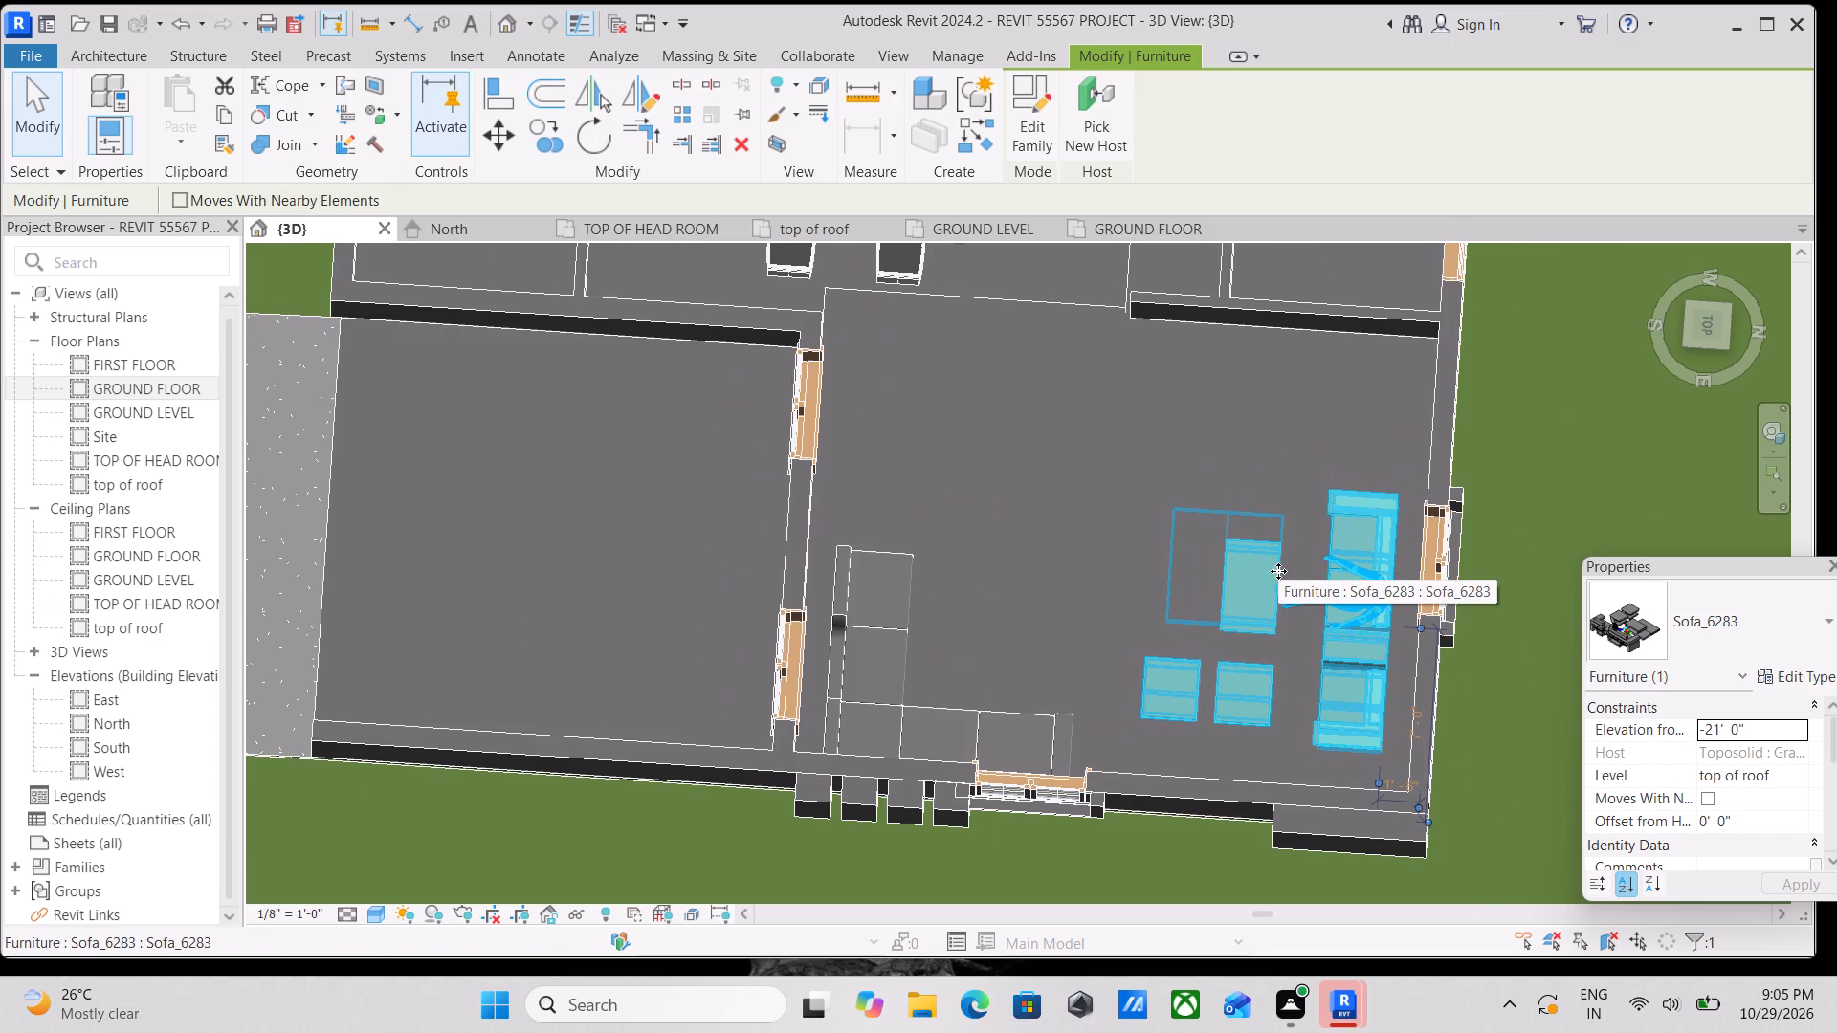
left_click(894, 616)
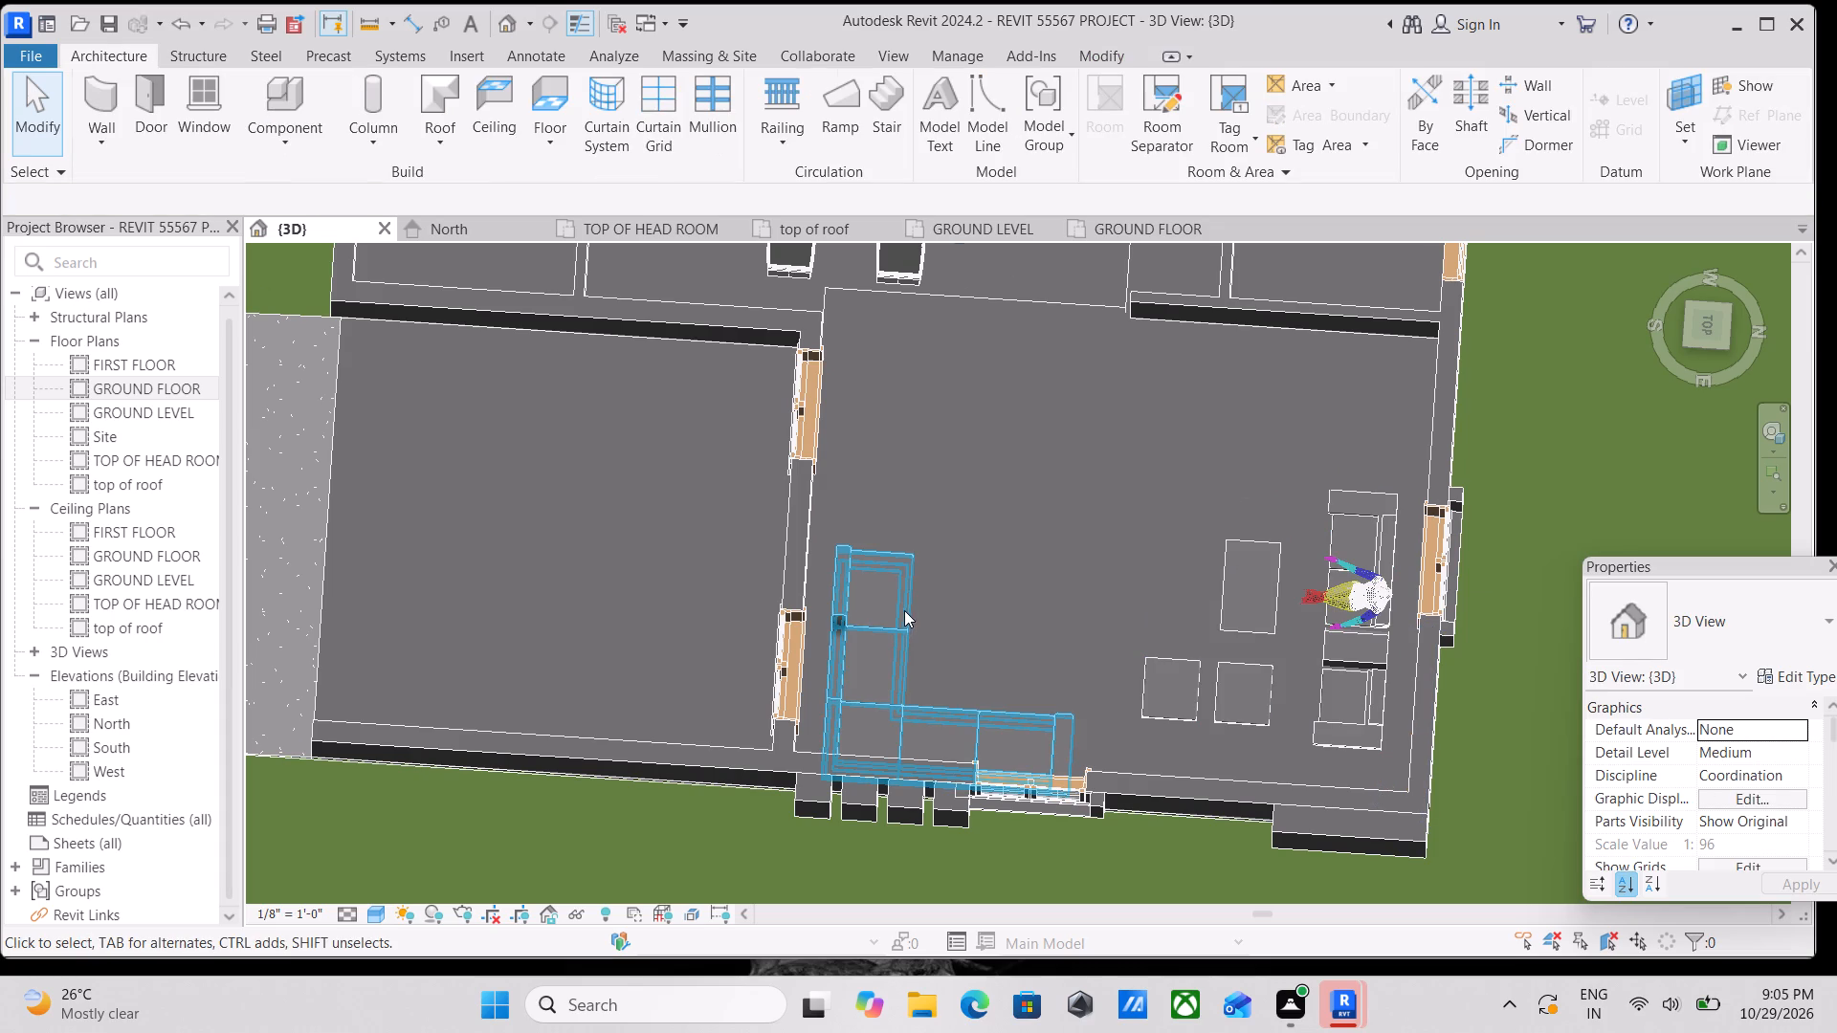
left_click(911, 619)
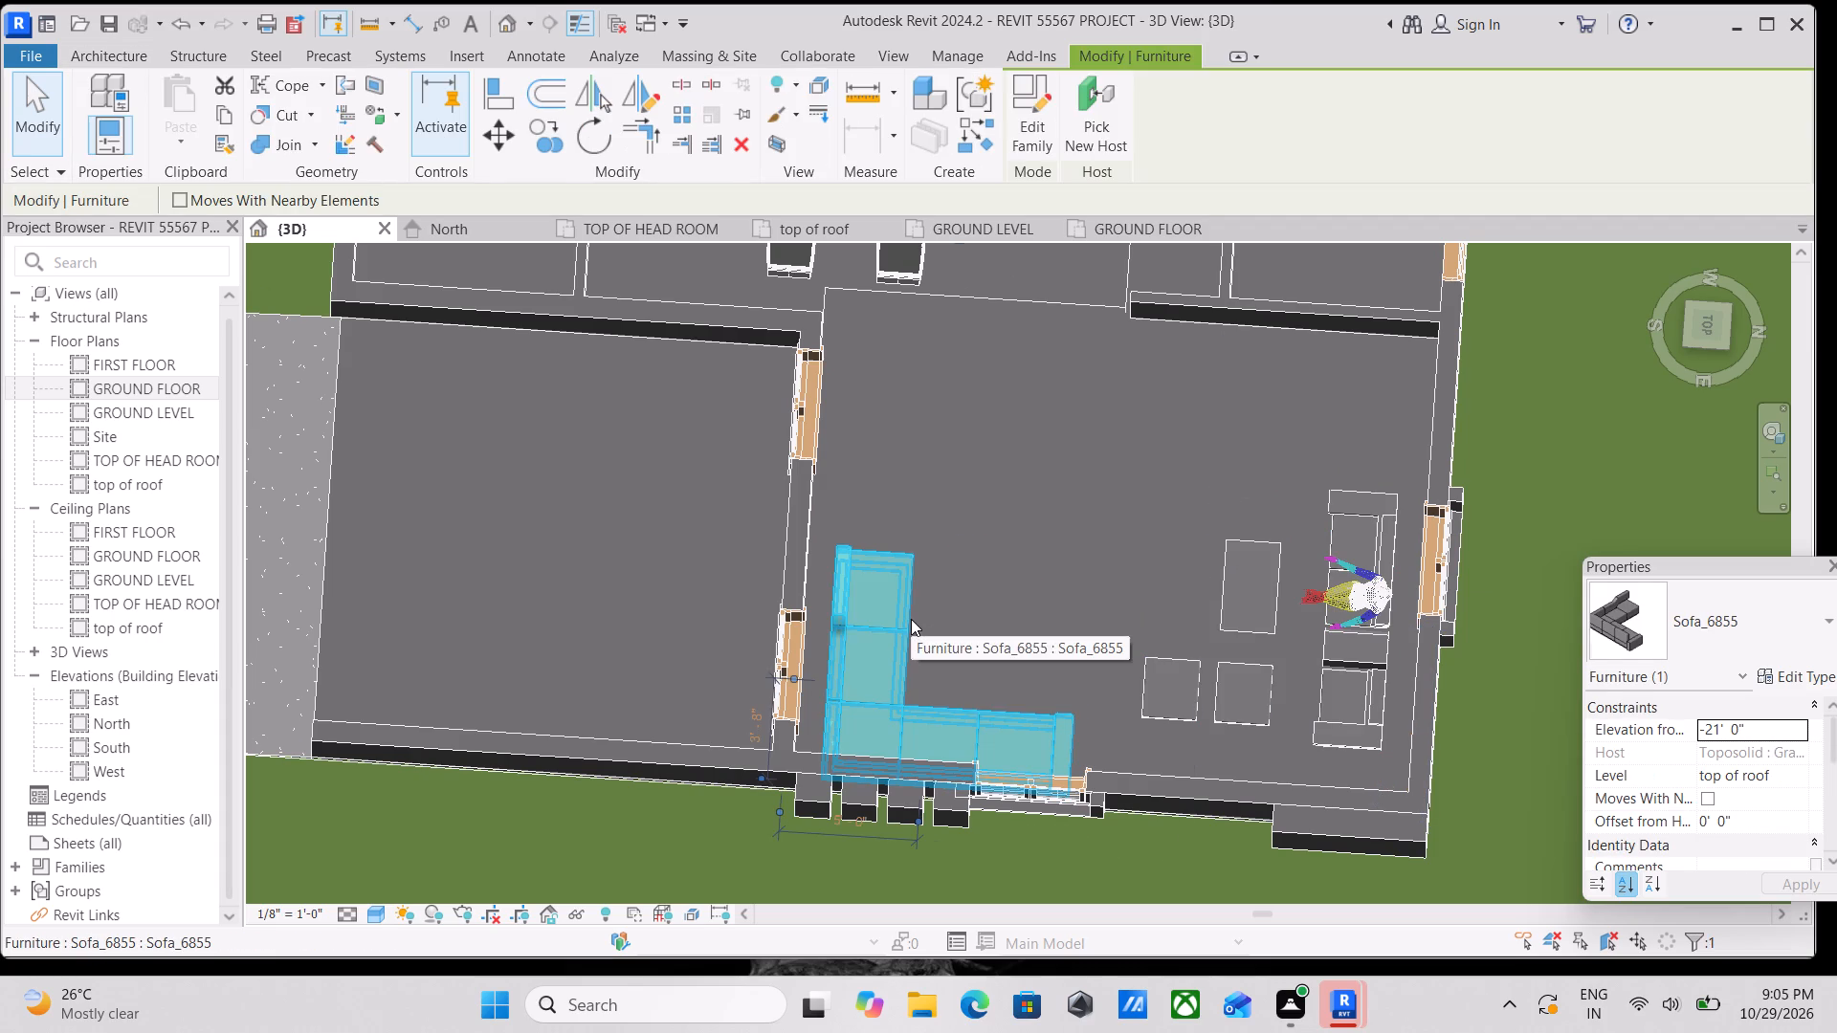
key("space")
key("space")
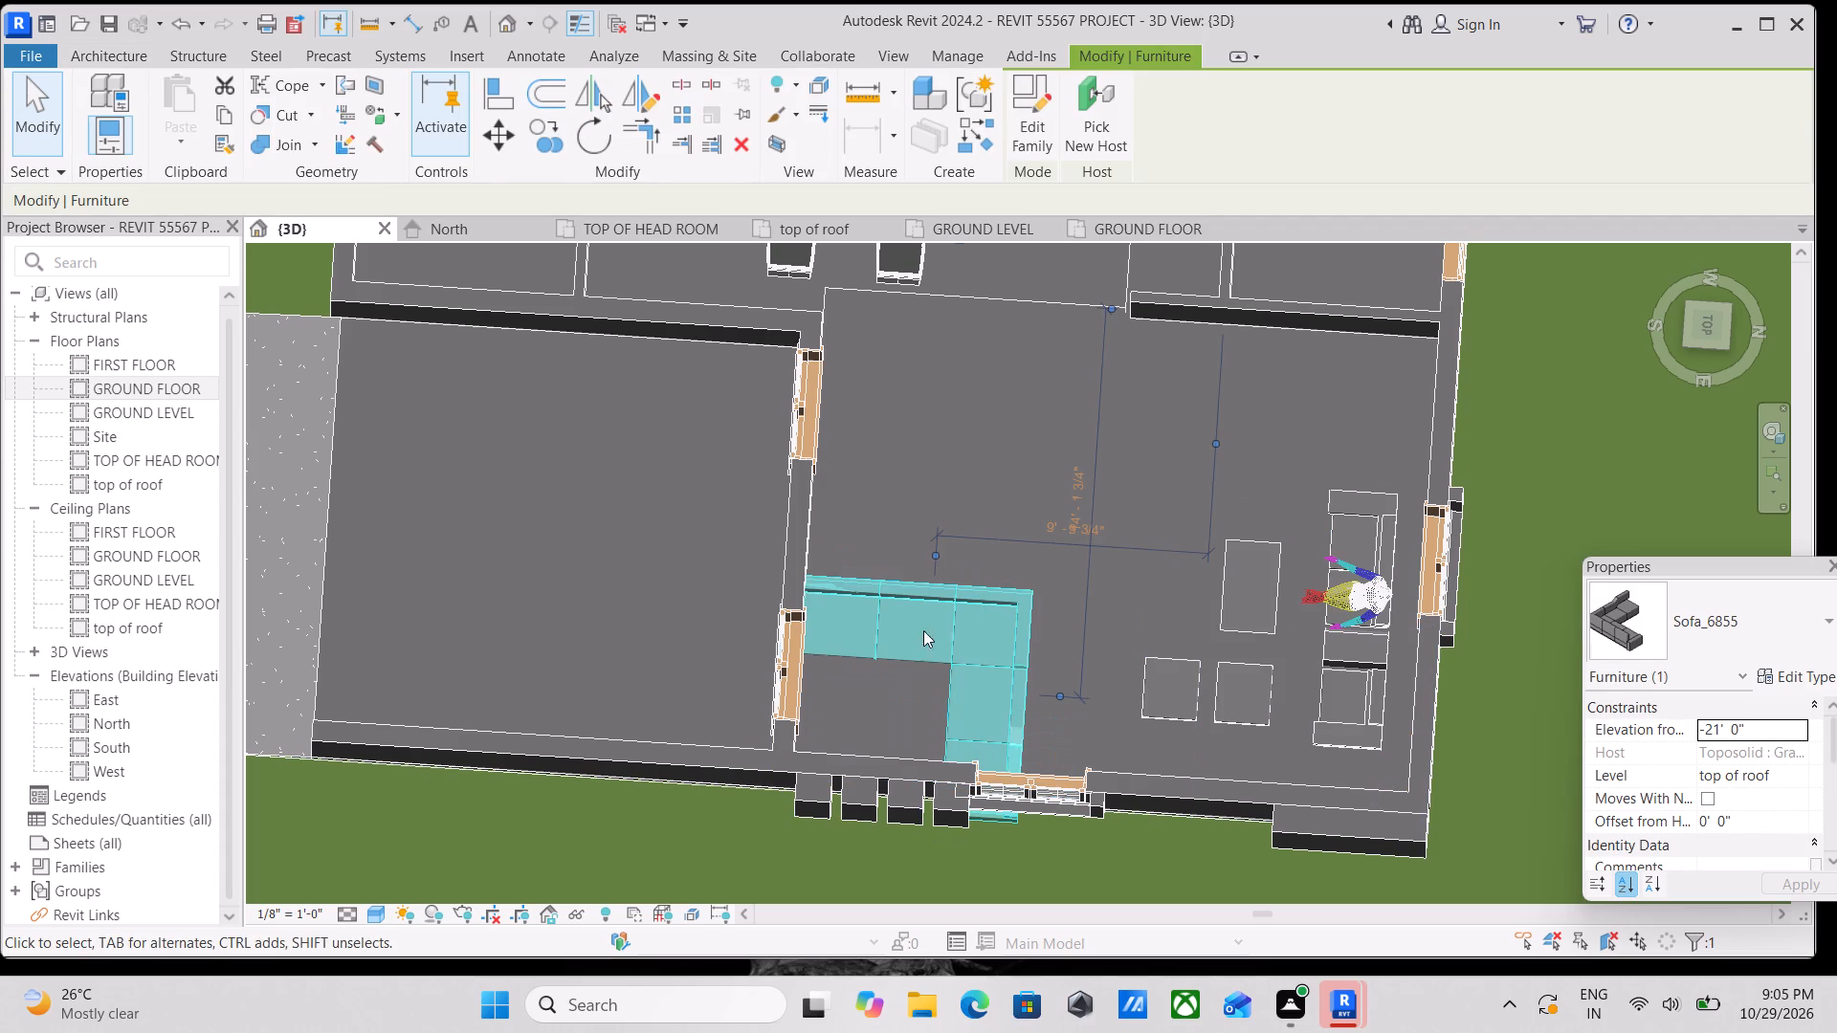
key("Up")
key("Up")
key("Up")
key("Up")
key("Up")
key("Up")
key("Up")
key("Up")
key("Up")
key("Up")
key("Up")
key("Up")
key("Up")
key("Up")
key("Up")
key("Up")
key("Up")
key("Up")
key("Up")
key("Up")
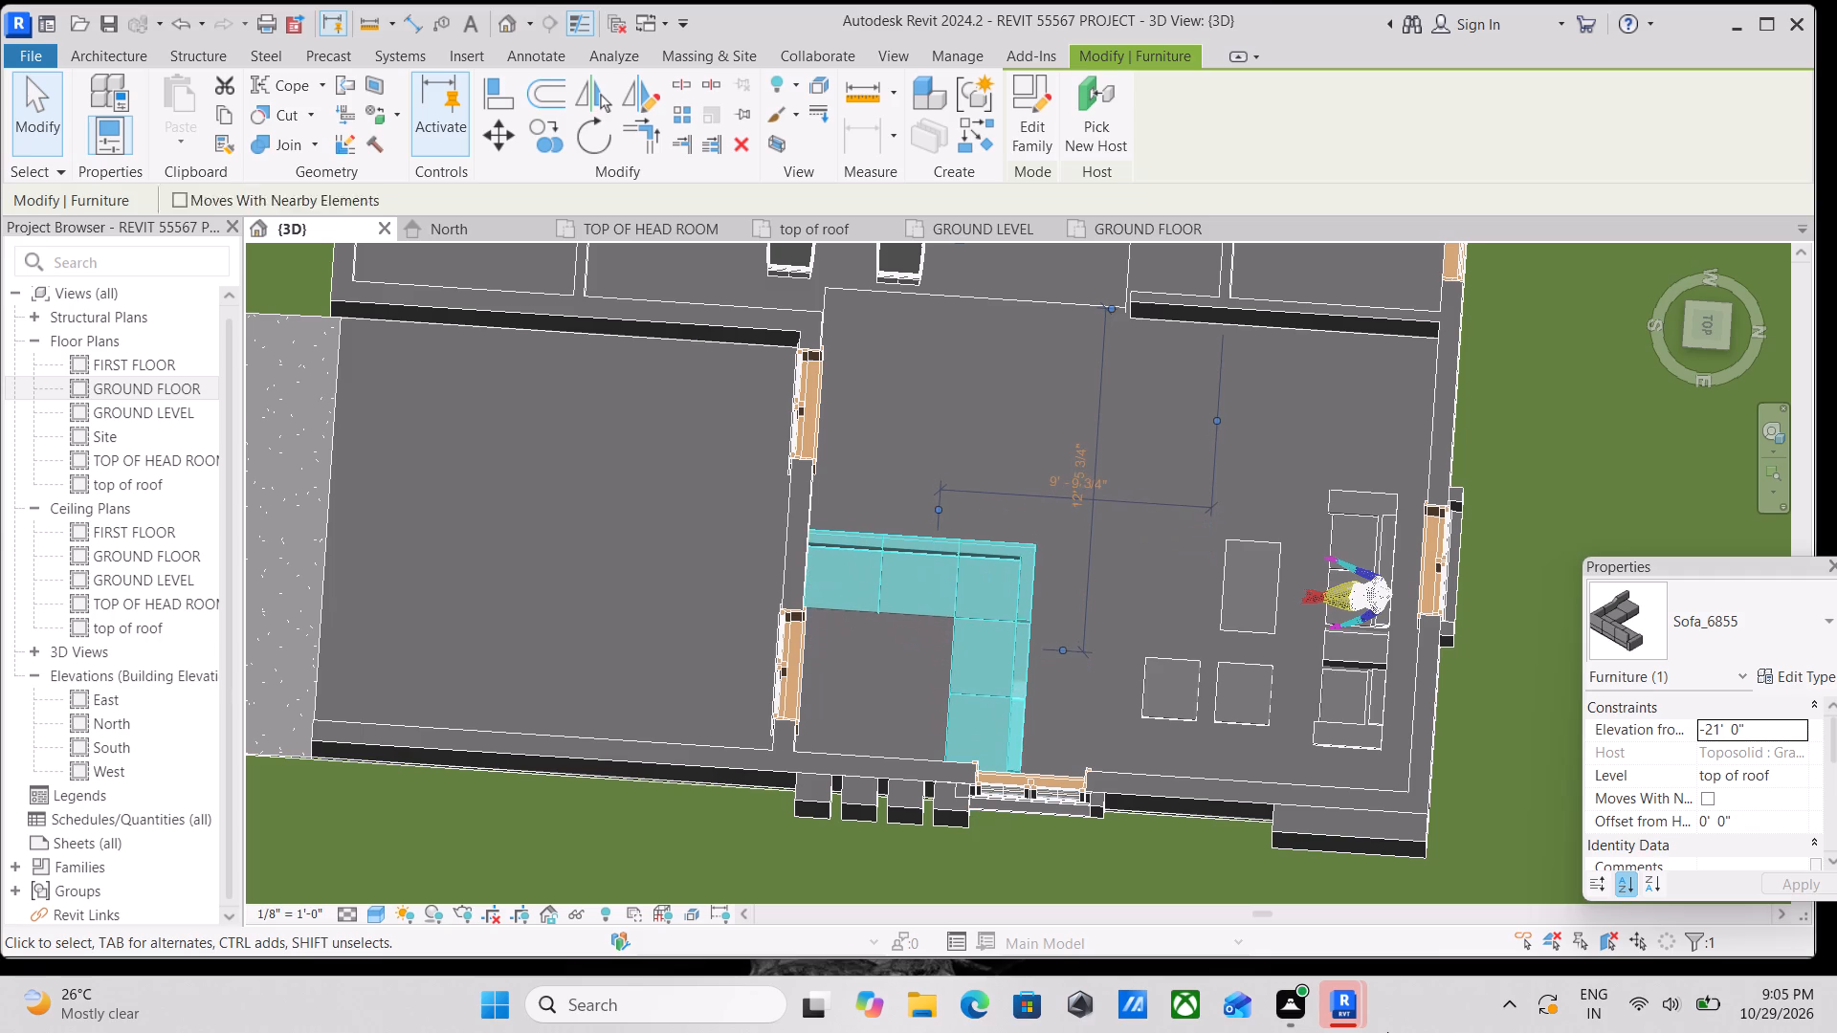
key("Up")
key("Up")
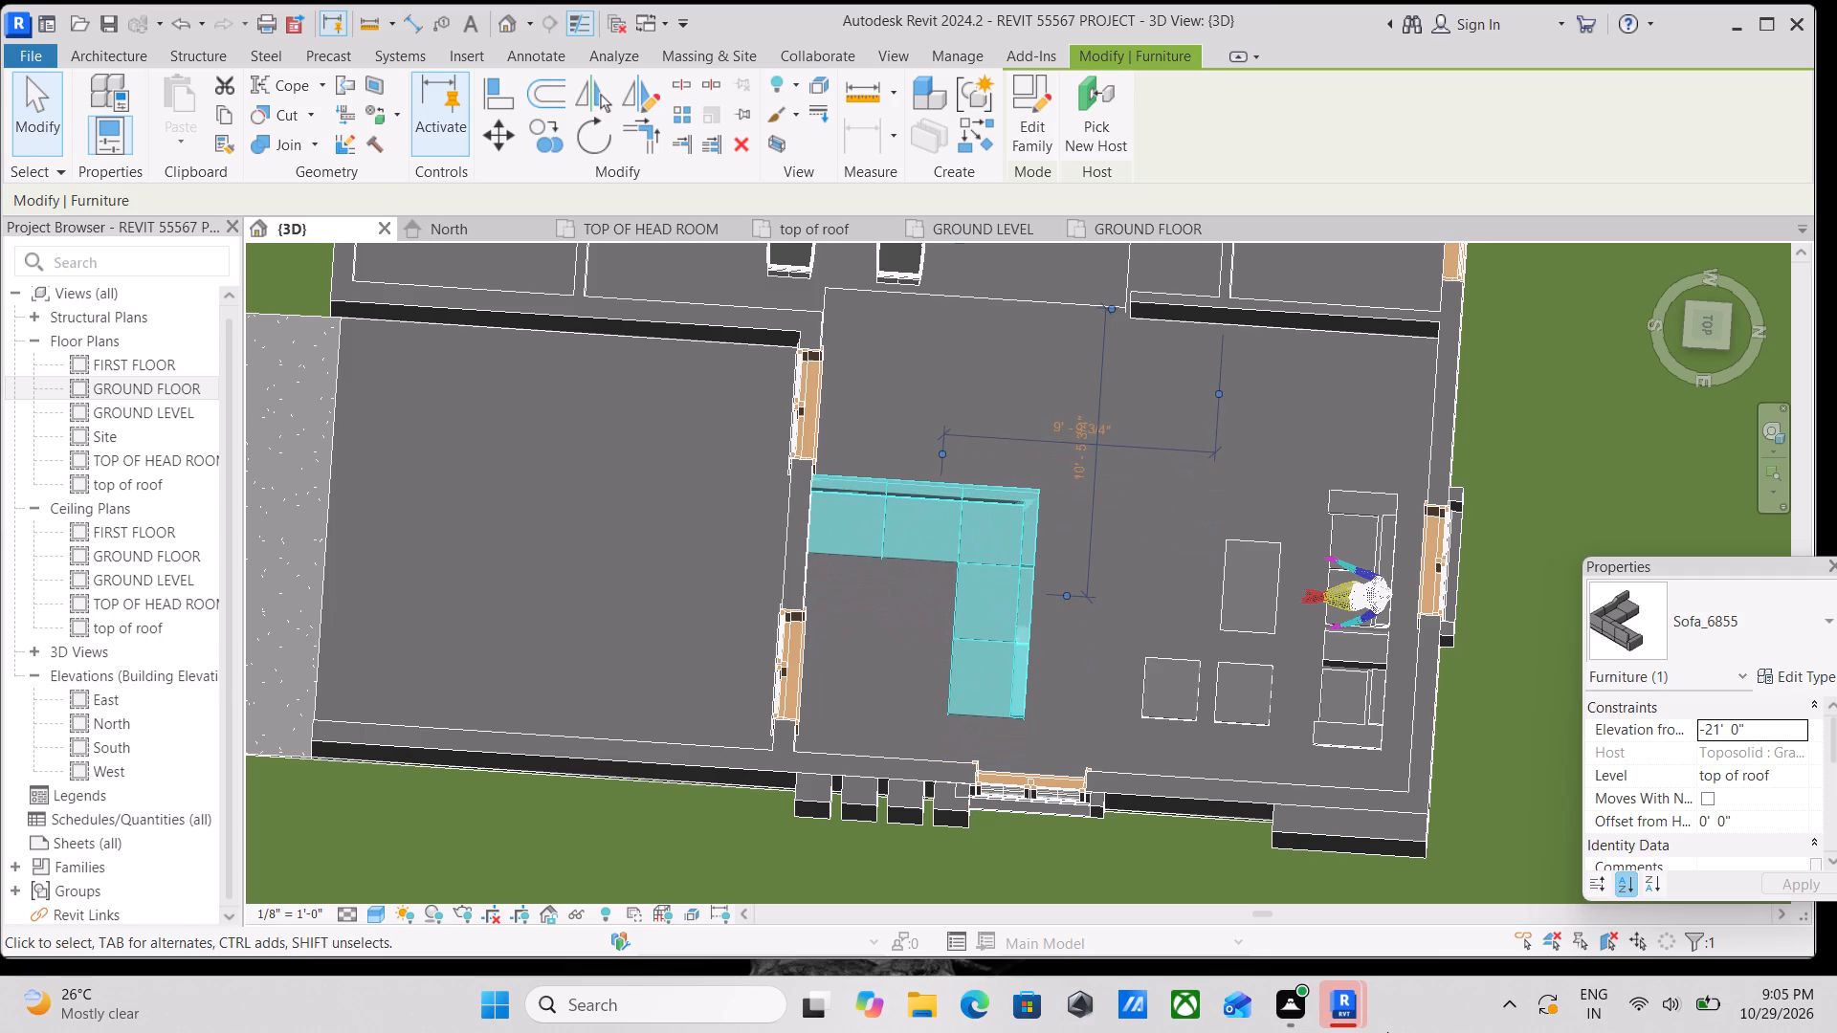
key("space")
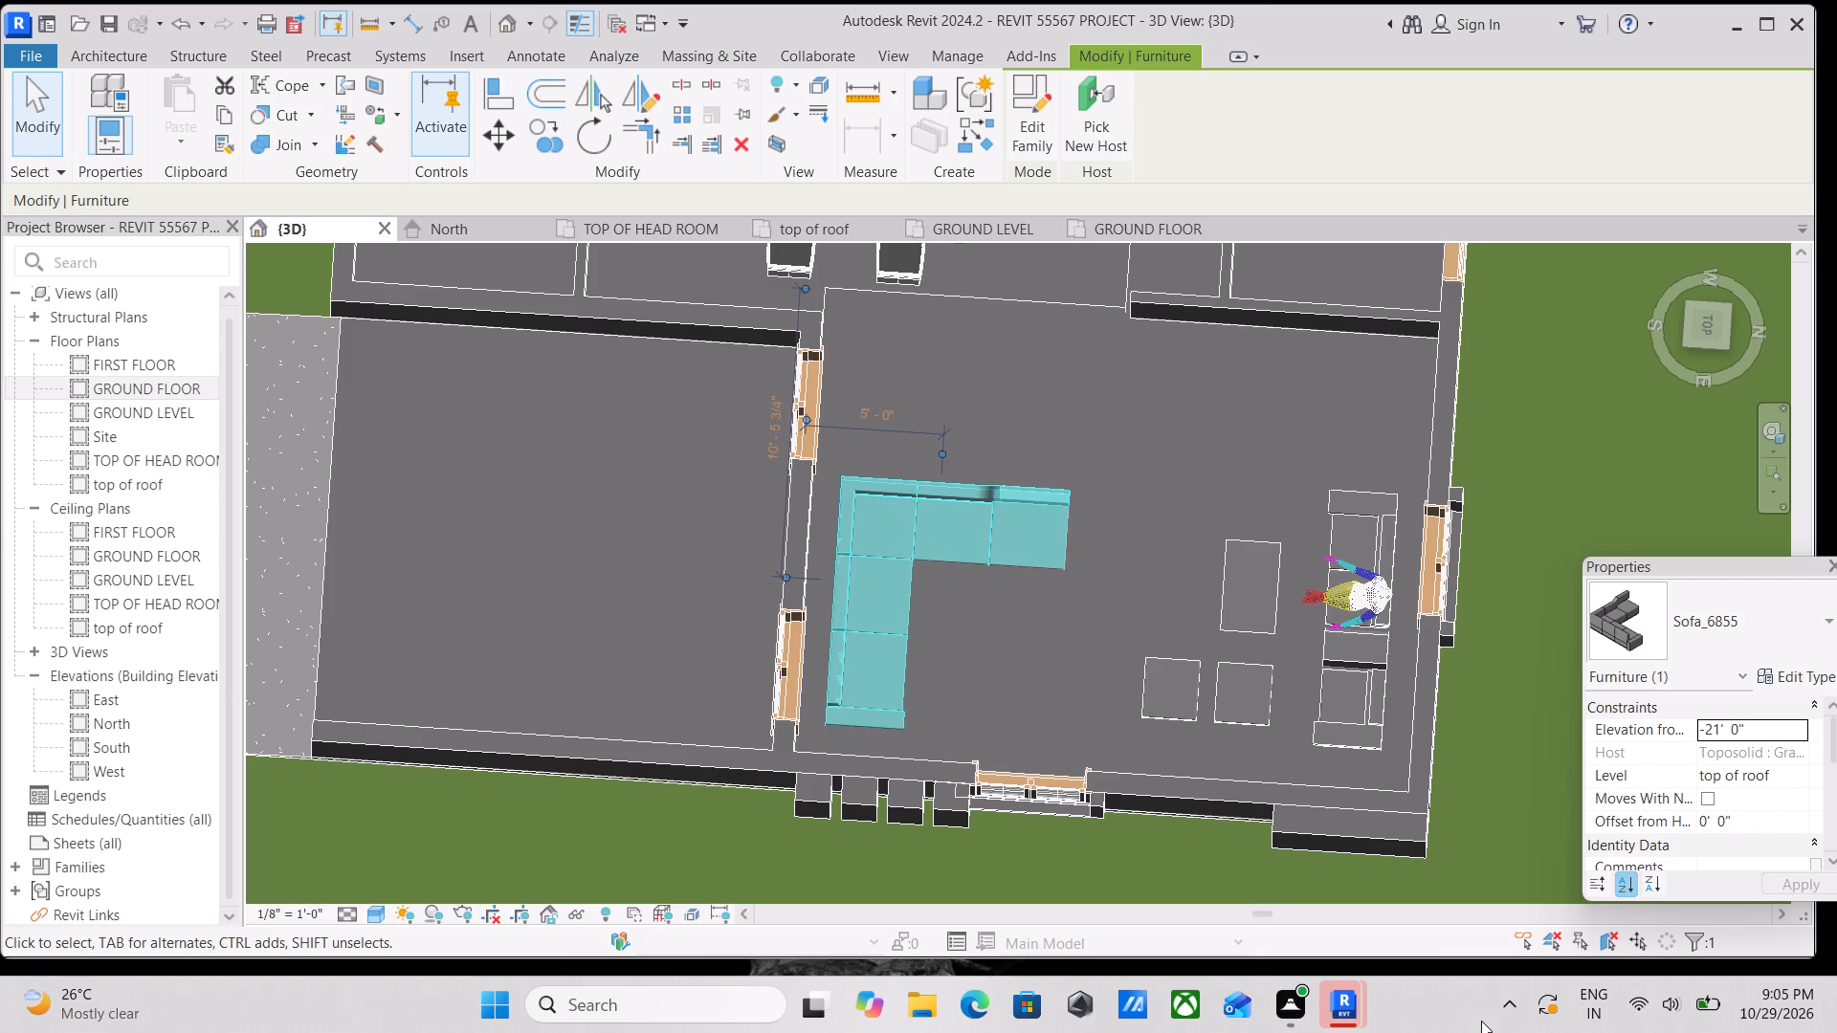
Move Sofa_6855 across the large room, away from the glazed-door wall, until it stands beside the Sofa_6283 set near the interior wall.
key("Up")
key("Up")
key("Up")
key("Up")
key("Up")
key("Up")
key("Up")
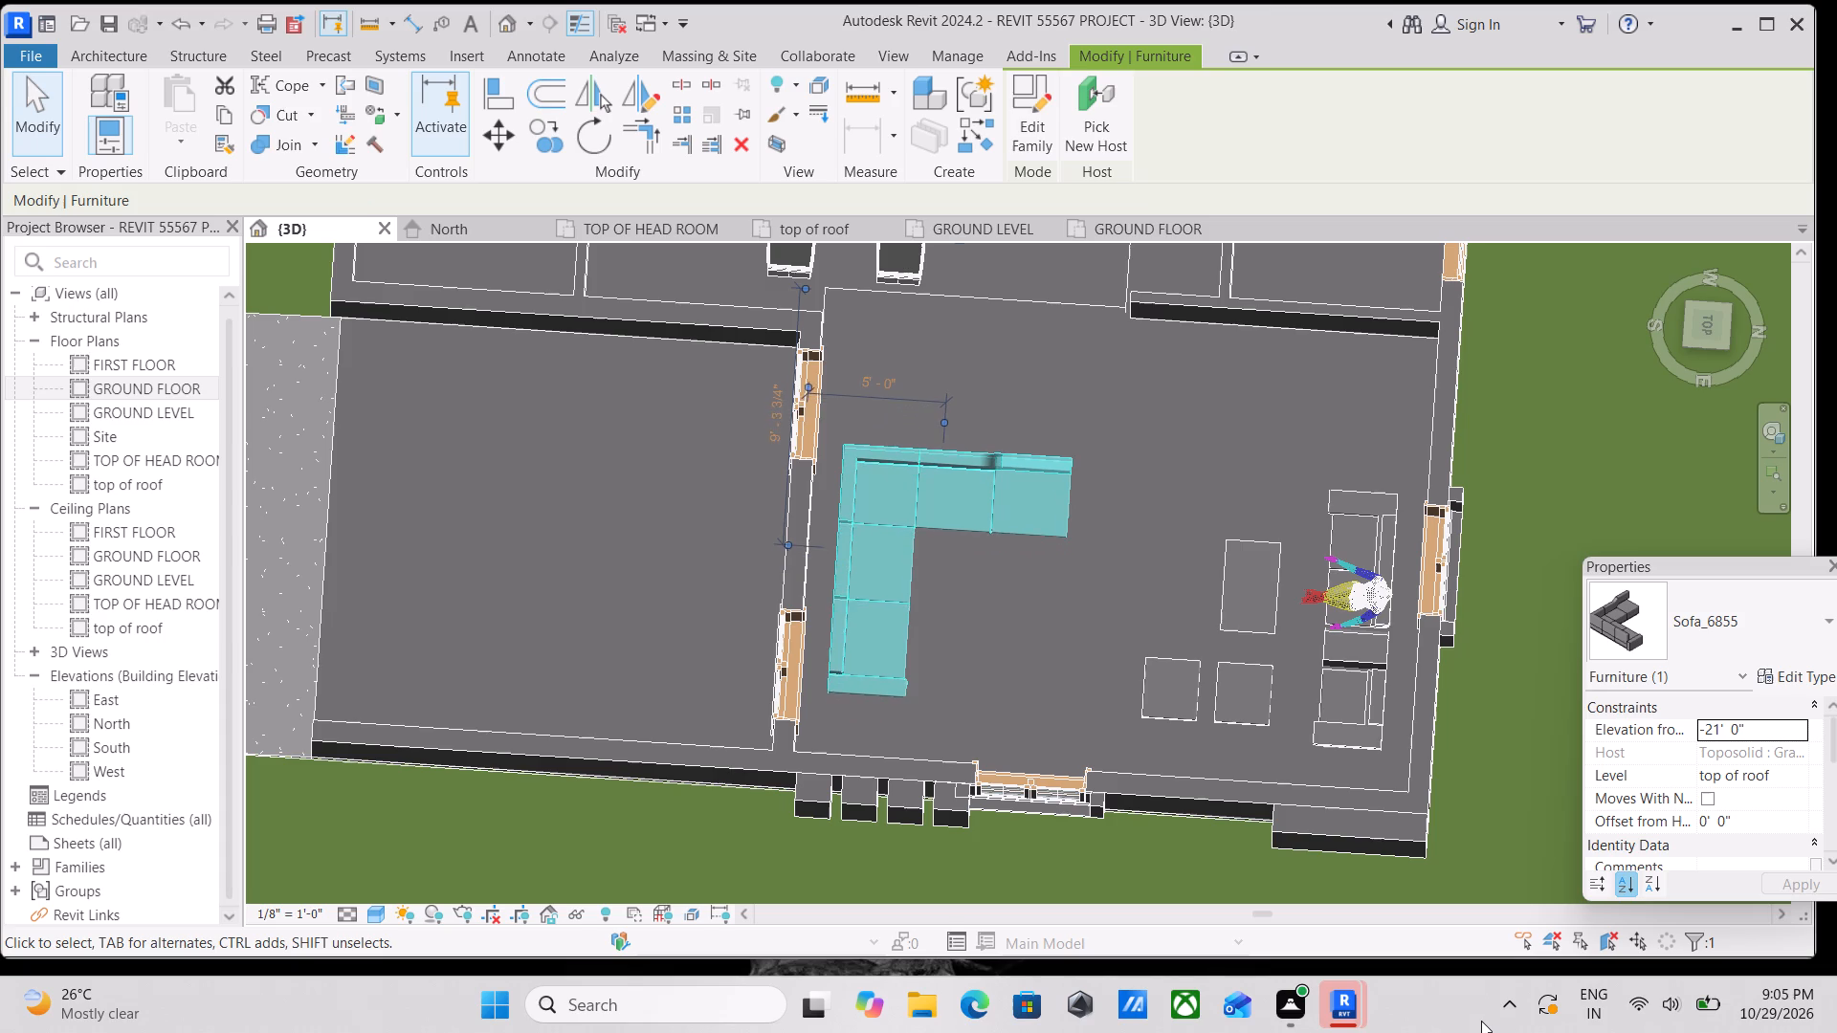
key("Up")
key("Up")
key("Up")
key("Right")
key("Right")
key("Right")
key("Right")
key("Right")
key("Right")
key("Right")
key("Right")
key("Right")
key("Right")
key("Right")
key("Right")
key("Right")
key("Right")
key("Right")
key("Right")
key("Right")
key("Right")
key("Right")
key("Right")
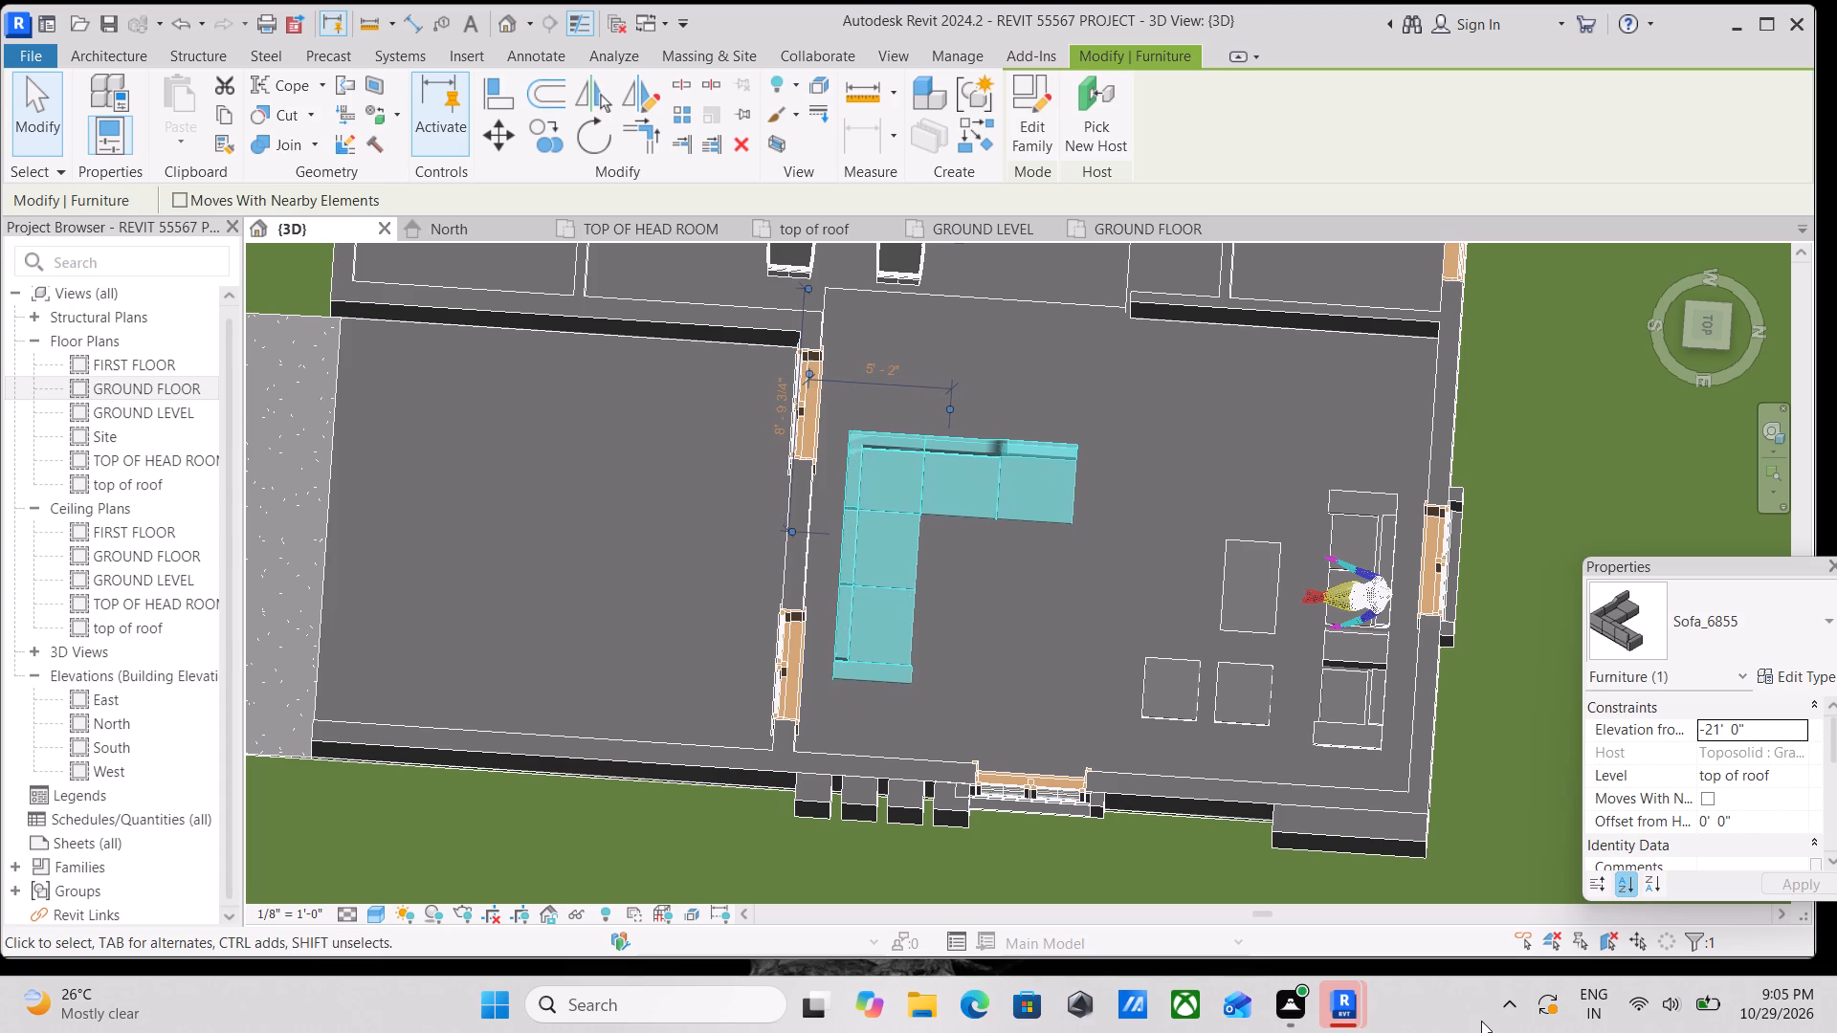
key("Up")
key("Up")
key("Up")
key("Up")
key("Up")
key("Up")
key("Up")
key("Up")
key("Up")
key("Up")
key("Up")
key("Up")
key("Up")
key("Up")
key("Up")
key("Up")
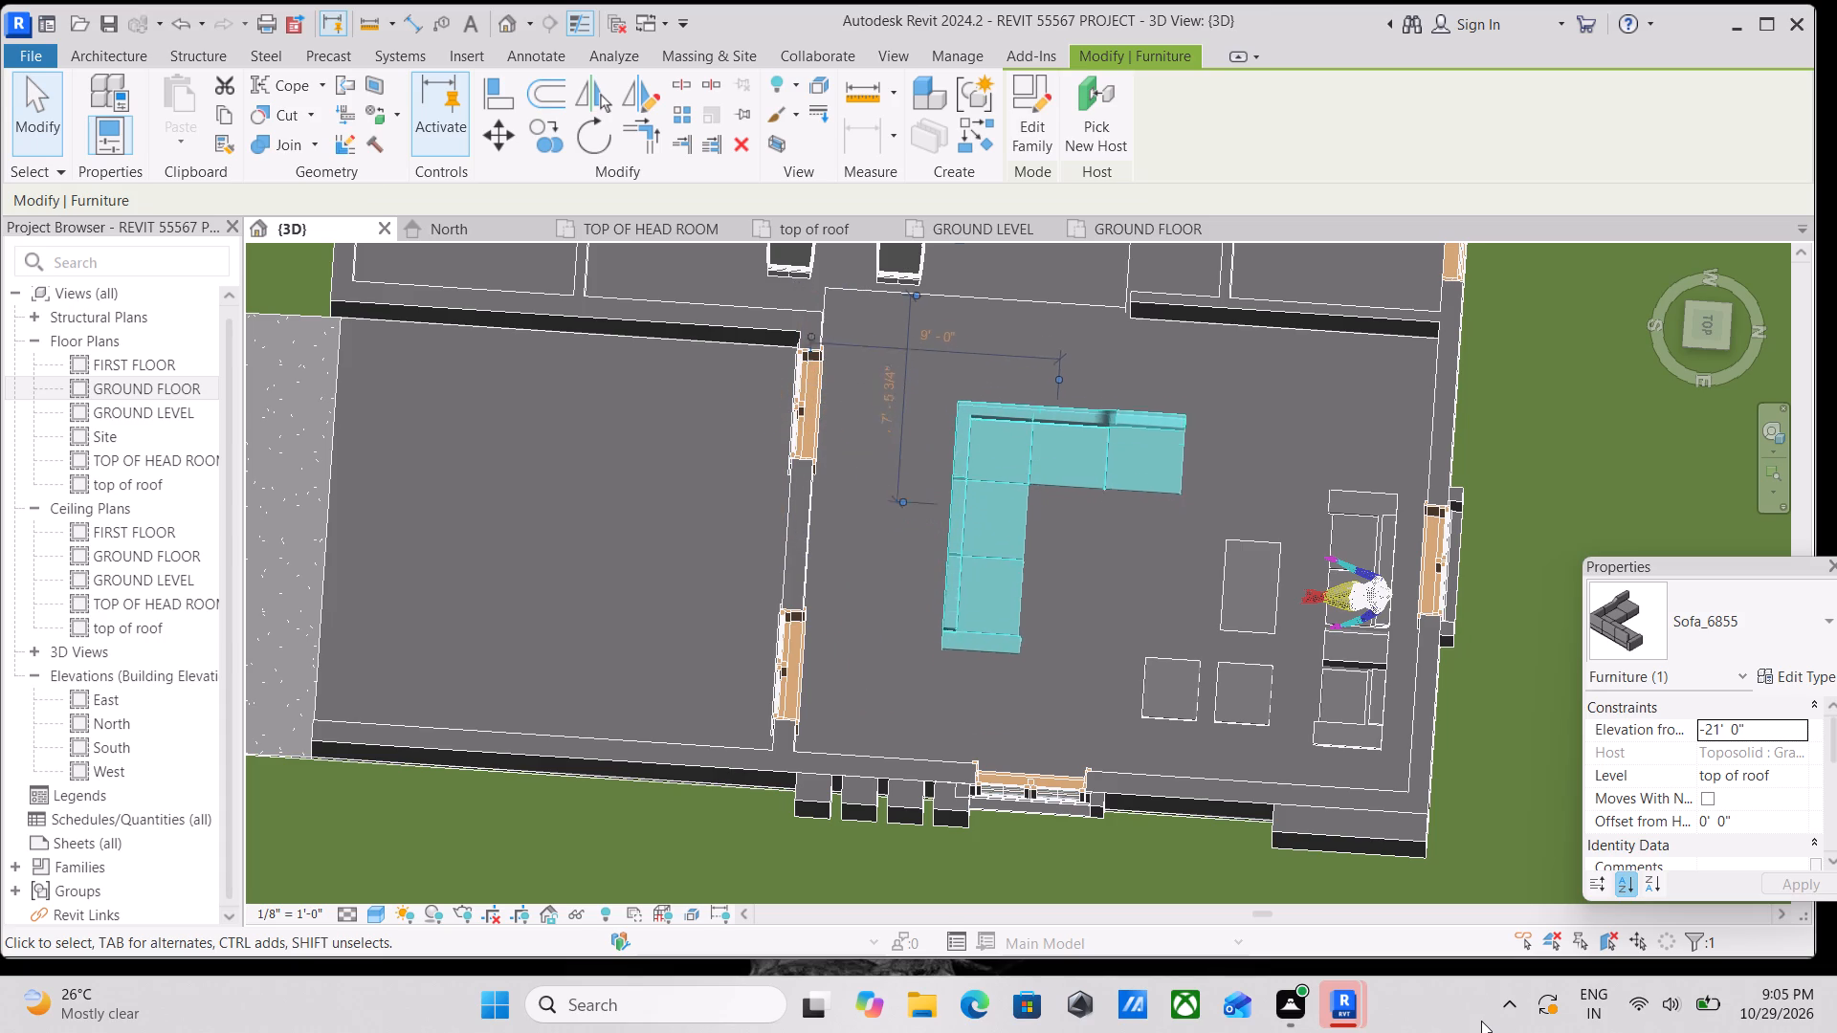
key("Right")
key("Right")
key("Right")
key("Right")
key("Right")
key("Right")
key("Right")
key("Right")
key("Right")
key("Right")
key("Right")
key("Right")
key("Right")
key("Right")
key("Right")
key("Right")
key("Right")
key("Right")
key("Right")
key("Right")
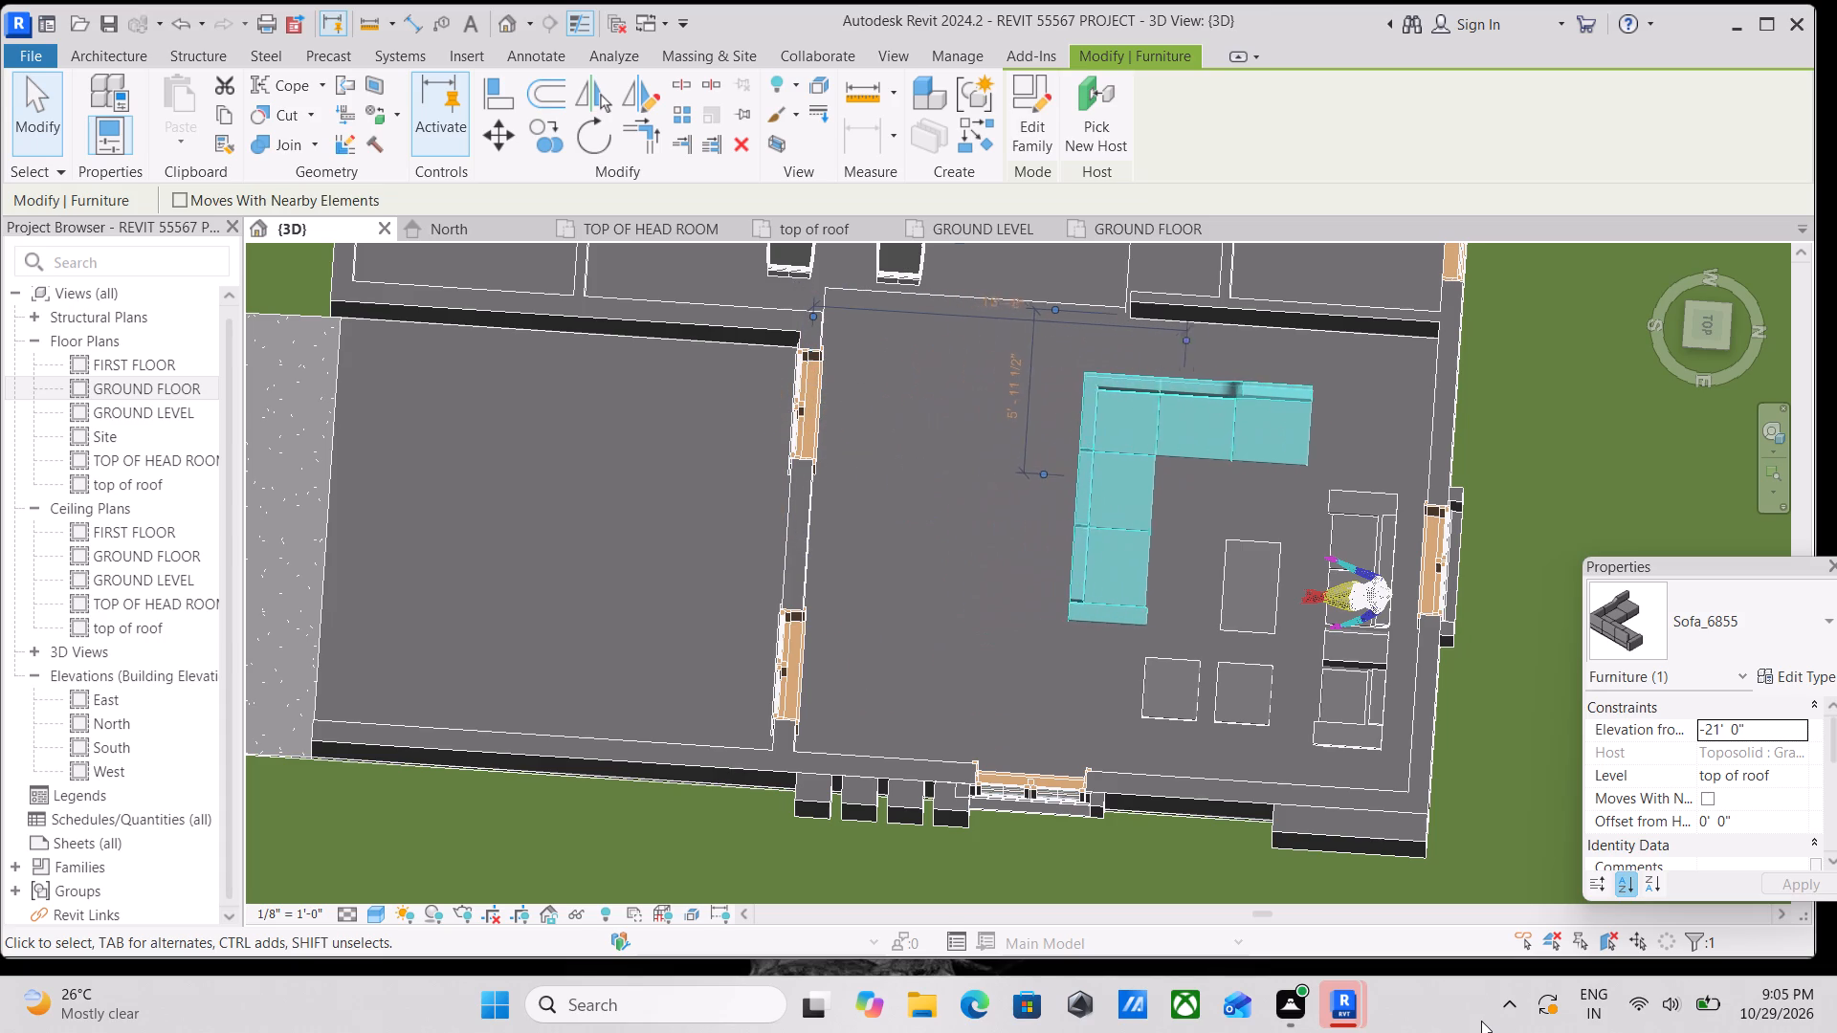
key("Up")
key("Up")
key("Up")
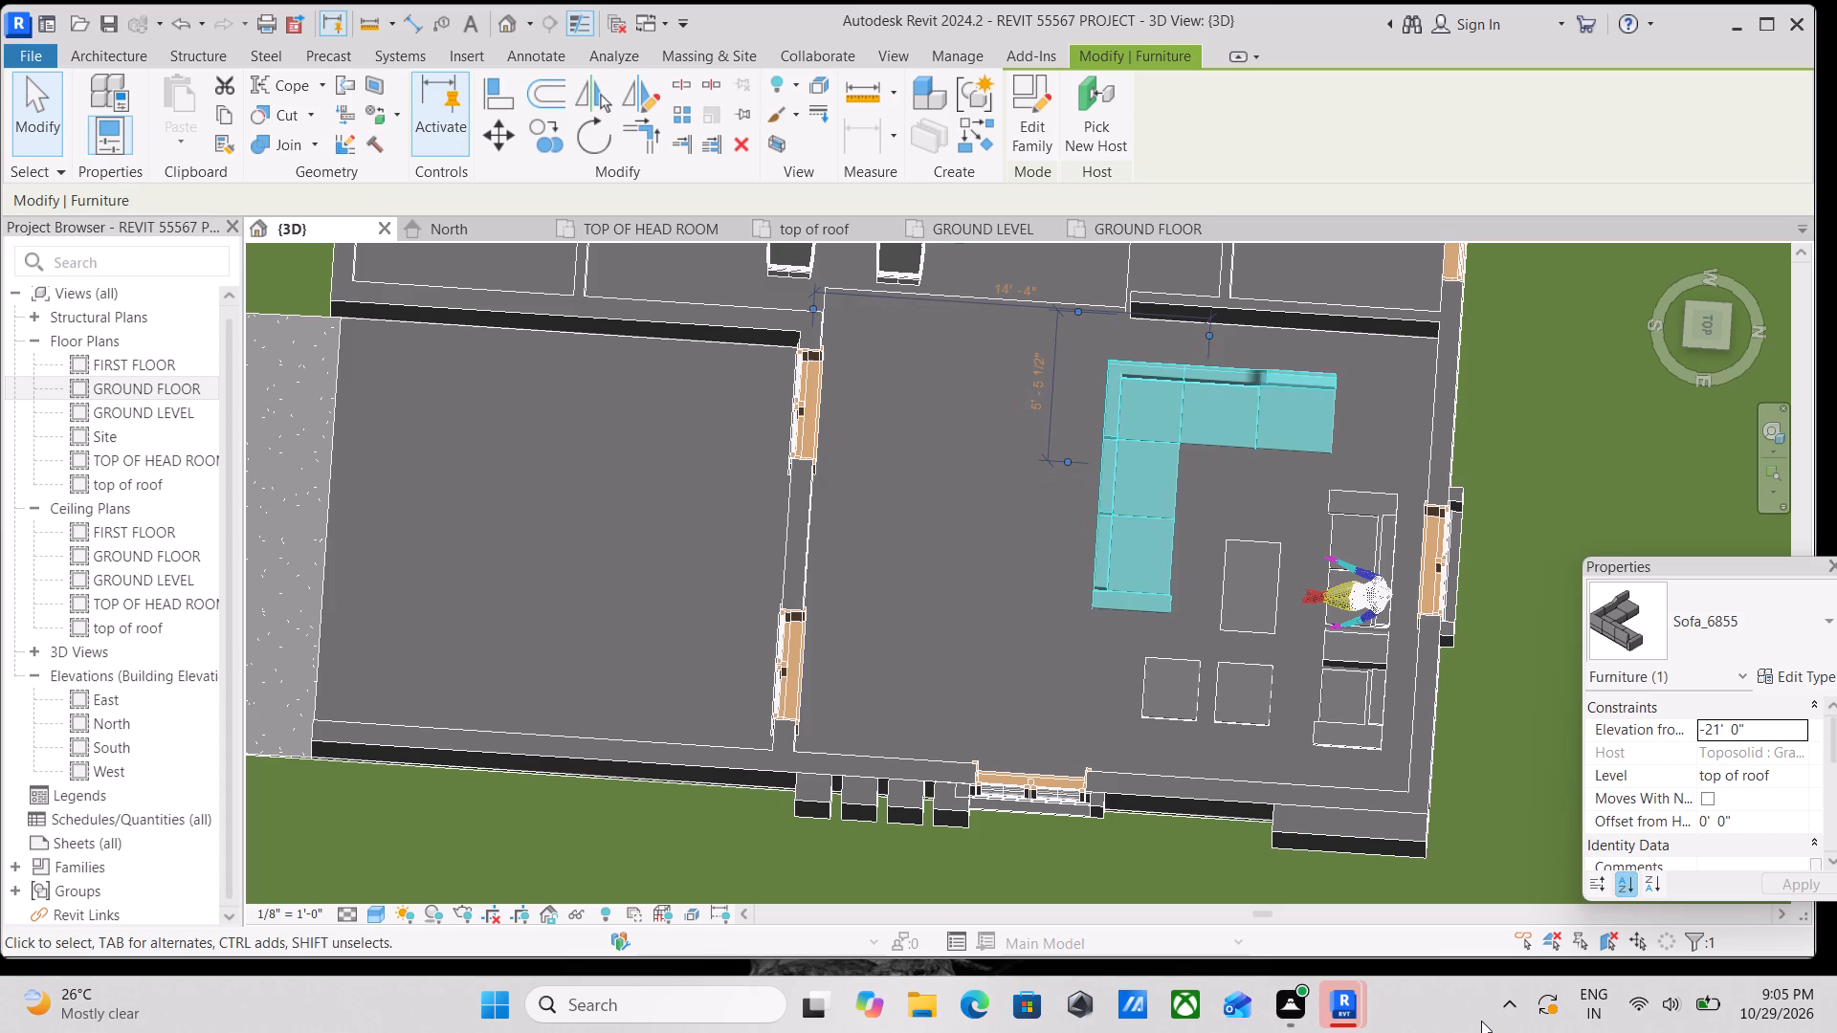
key("Up")
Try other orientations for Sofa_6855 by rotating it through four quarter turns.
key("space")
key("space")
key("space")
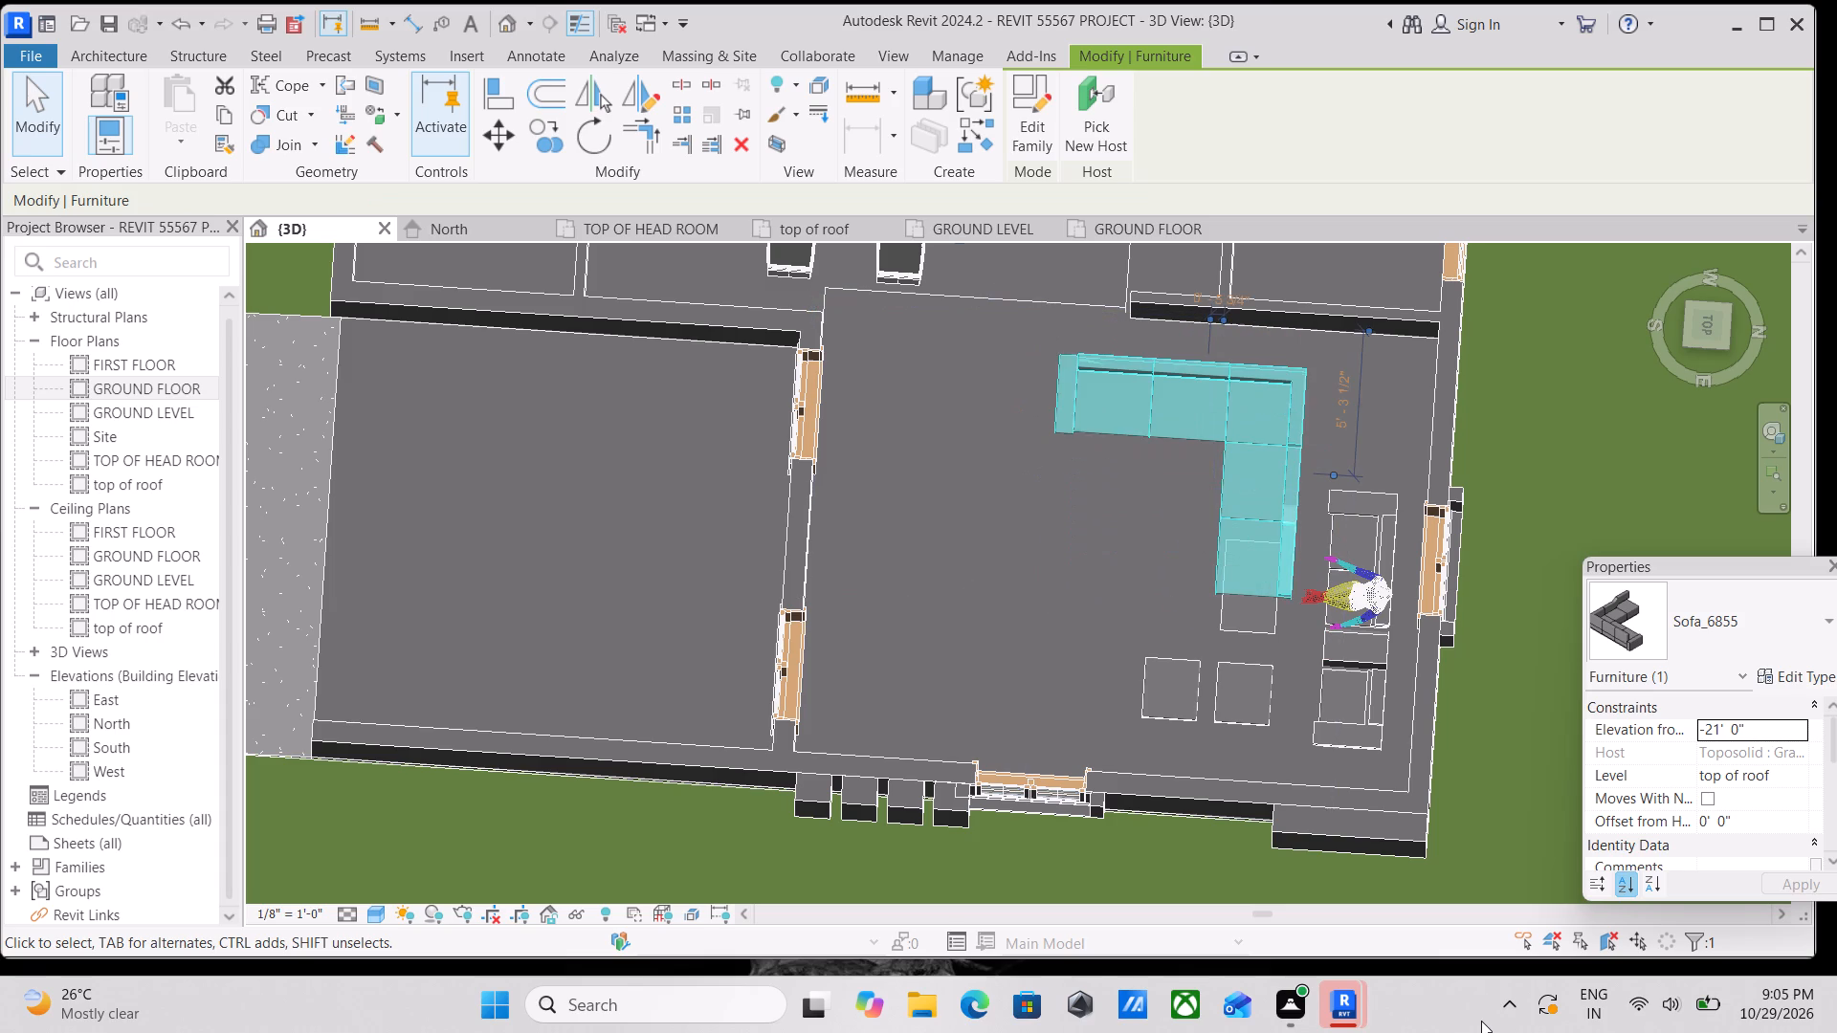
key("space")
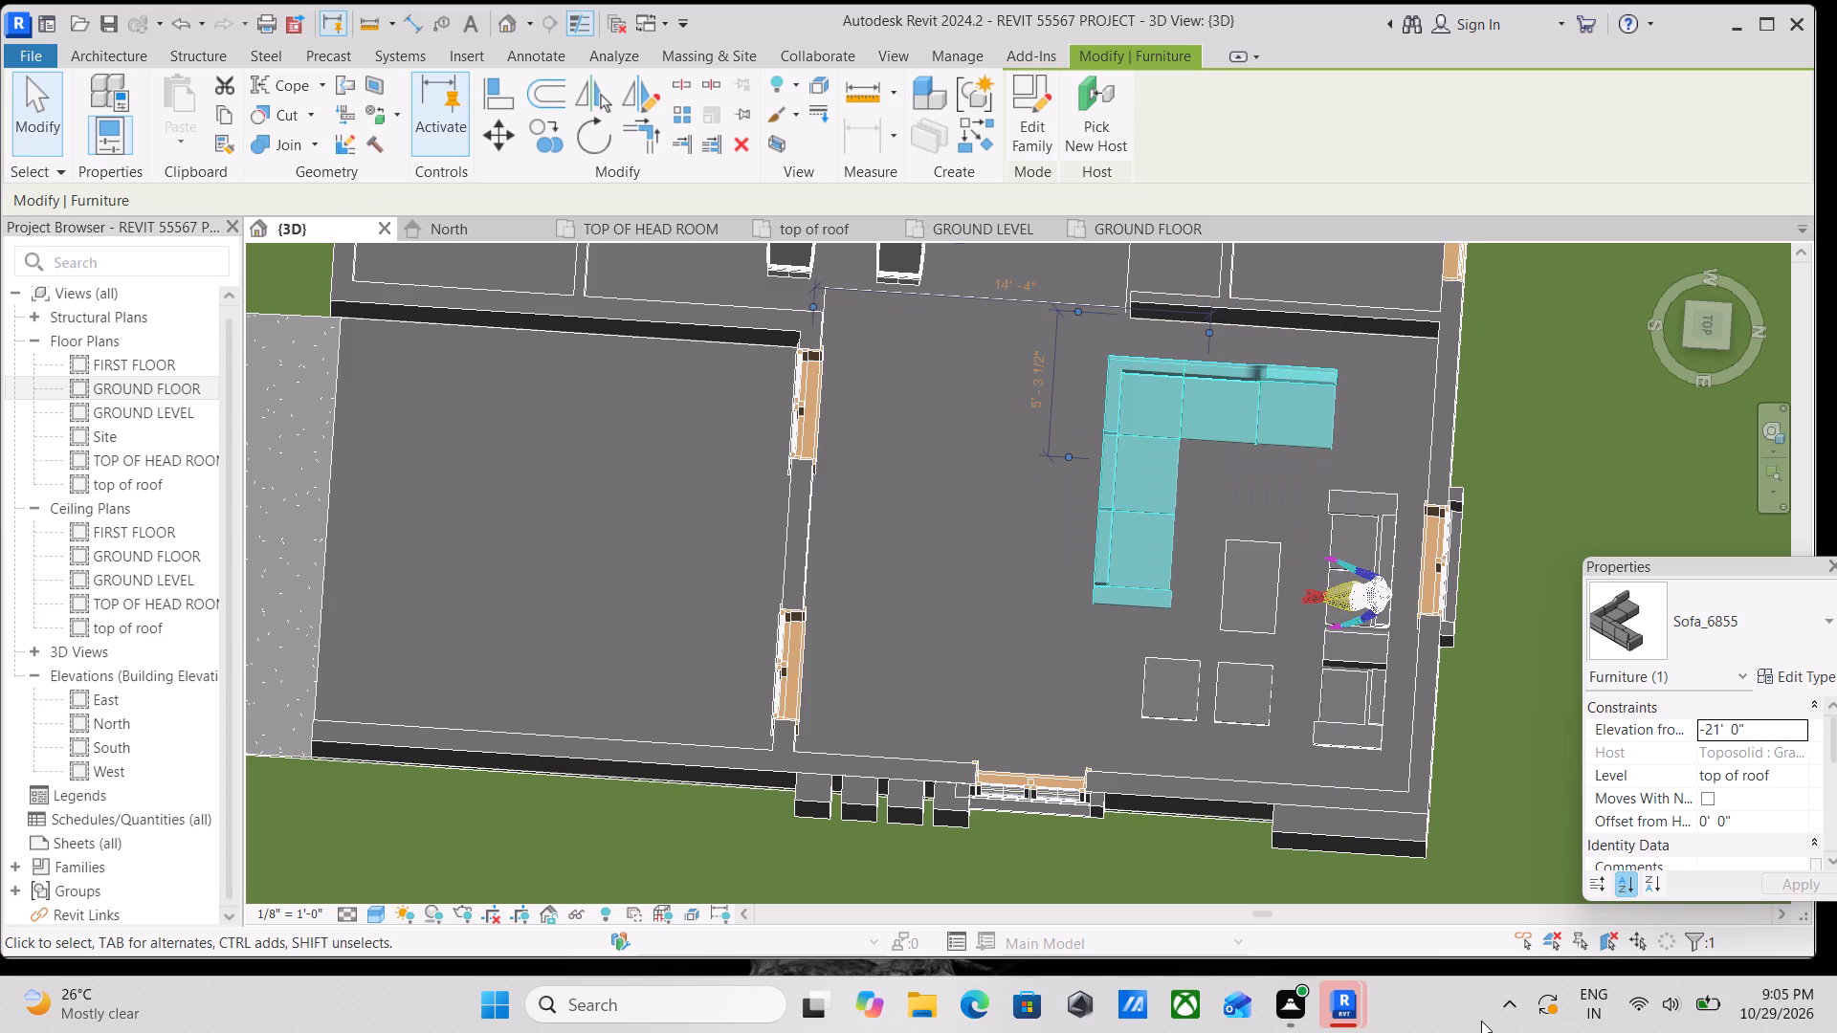
Nudge Sofa_6855 up against the interior wall so that it wraps around the Sofa_6283 set, and clear the selection.
key("Up")
key("Up")
key("Up")
key("Up")
key("Up")
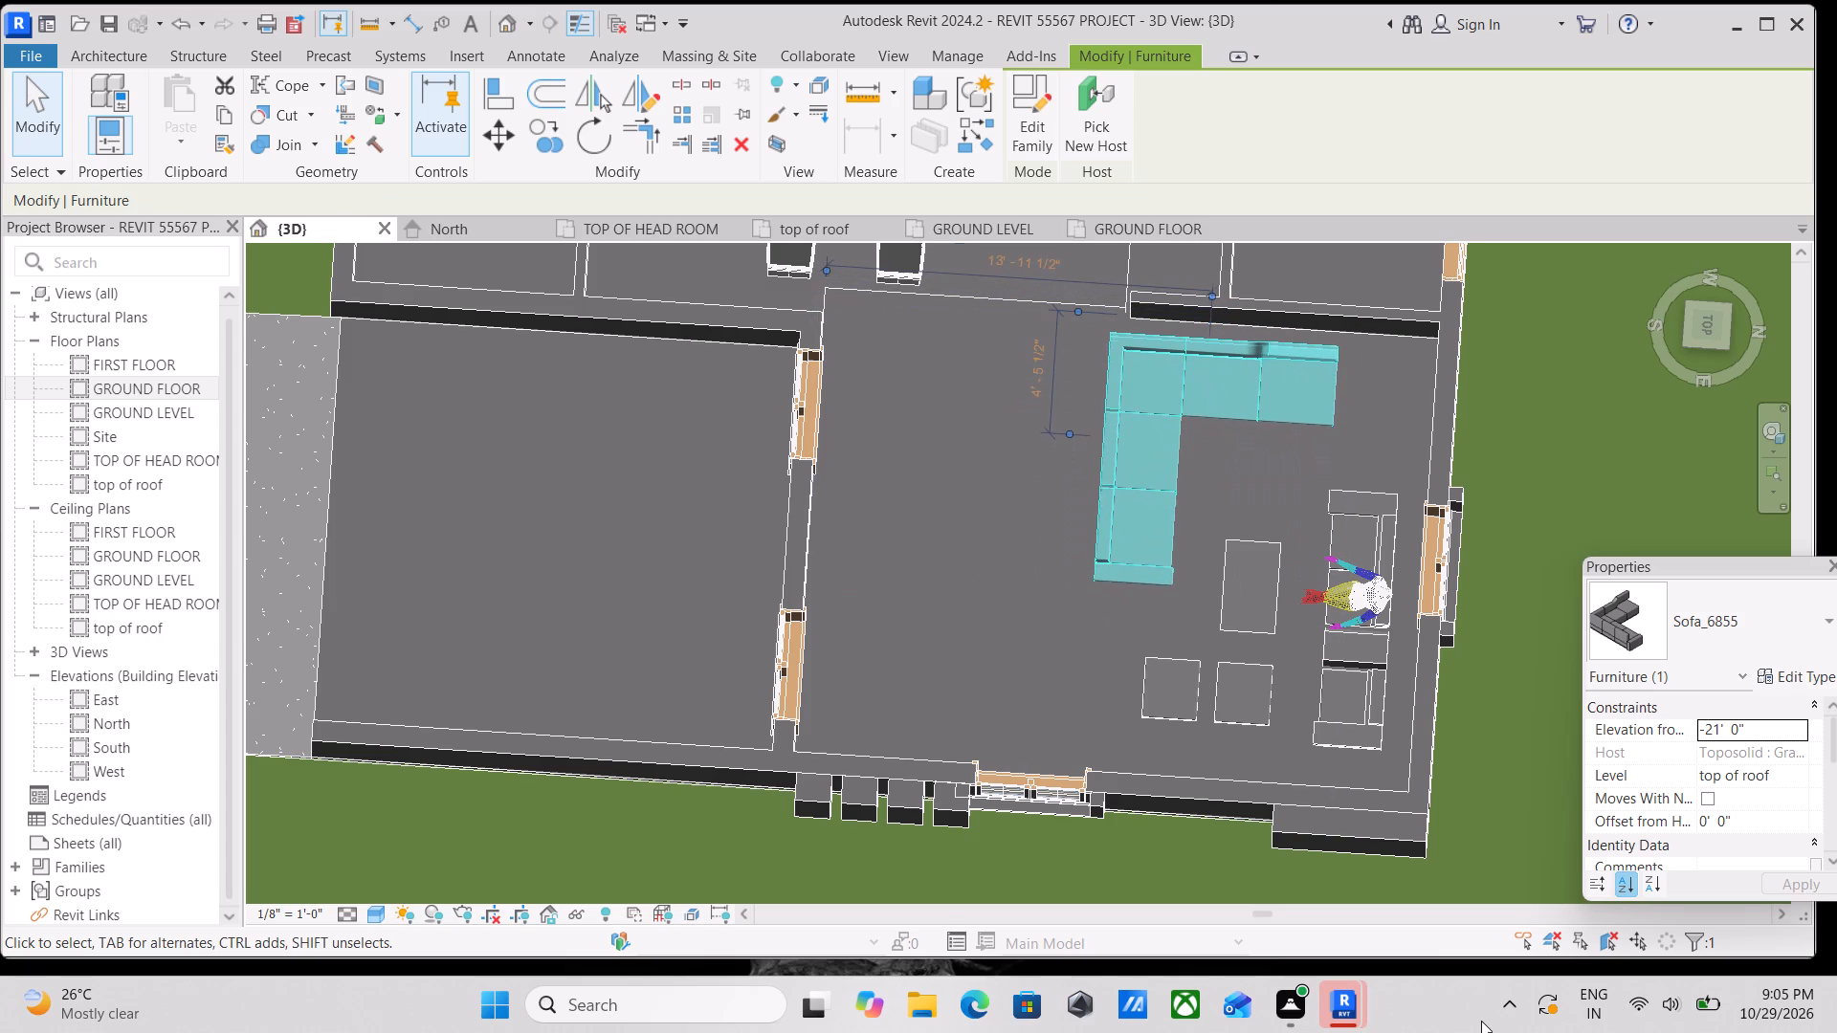
key("Up")
key("Up")
key("Right")
key("Right")
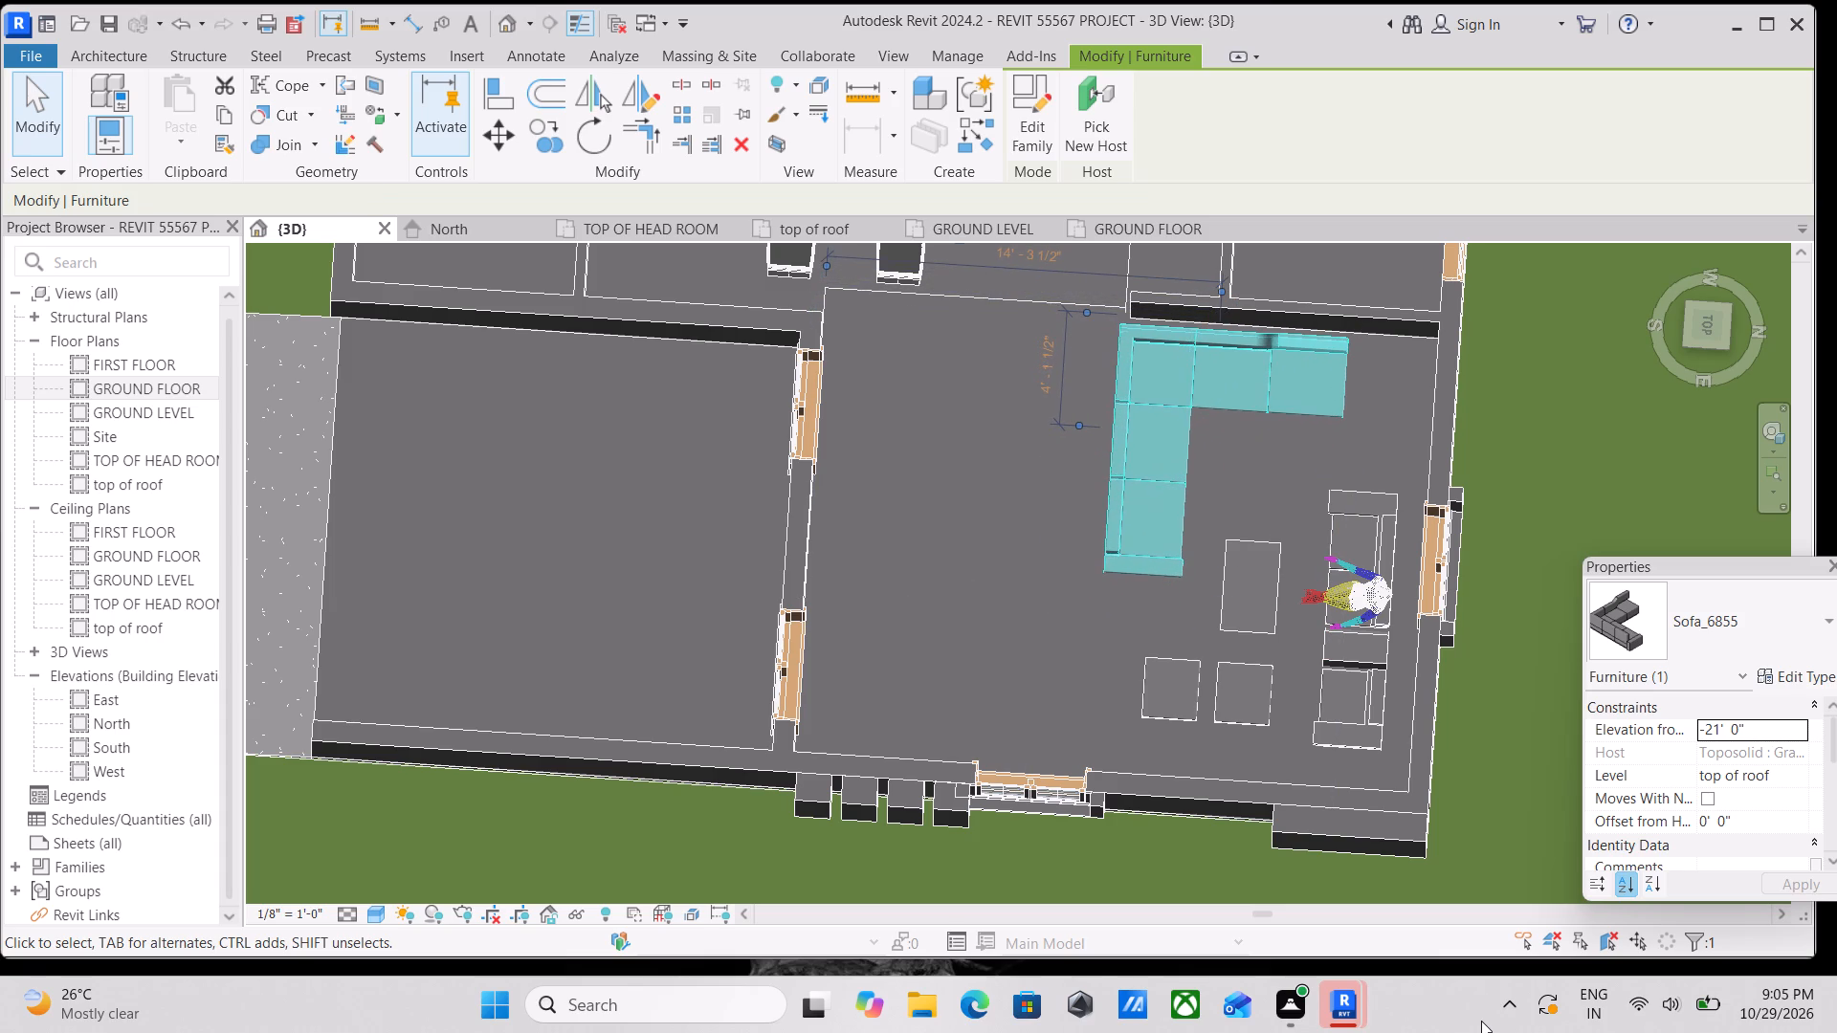
key("Up")
key("Up")
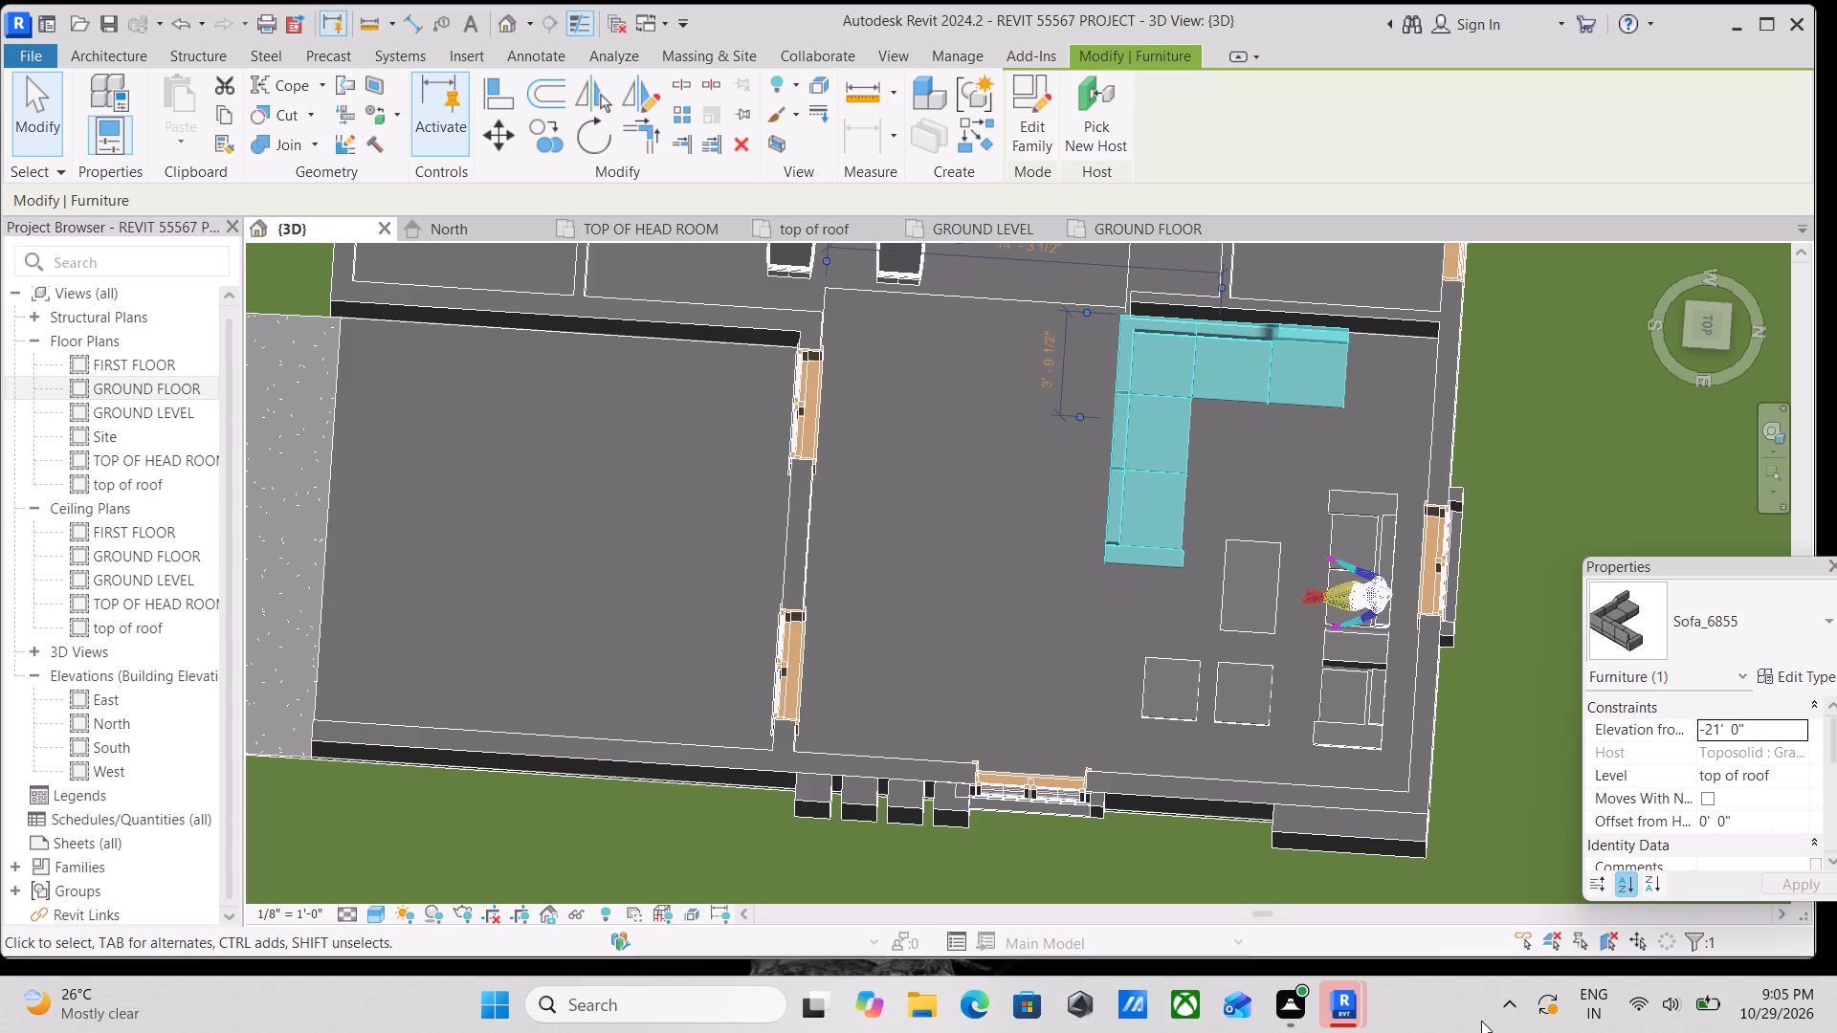
key("Down")
key("Escape")
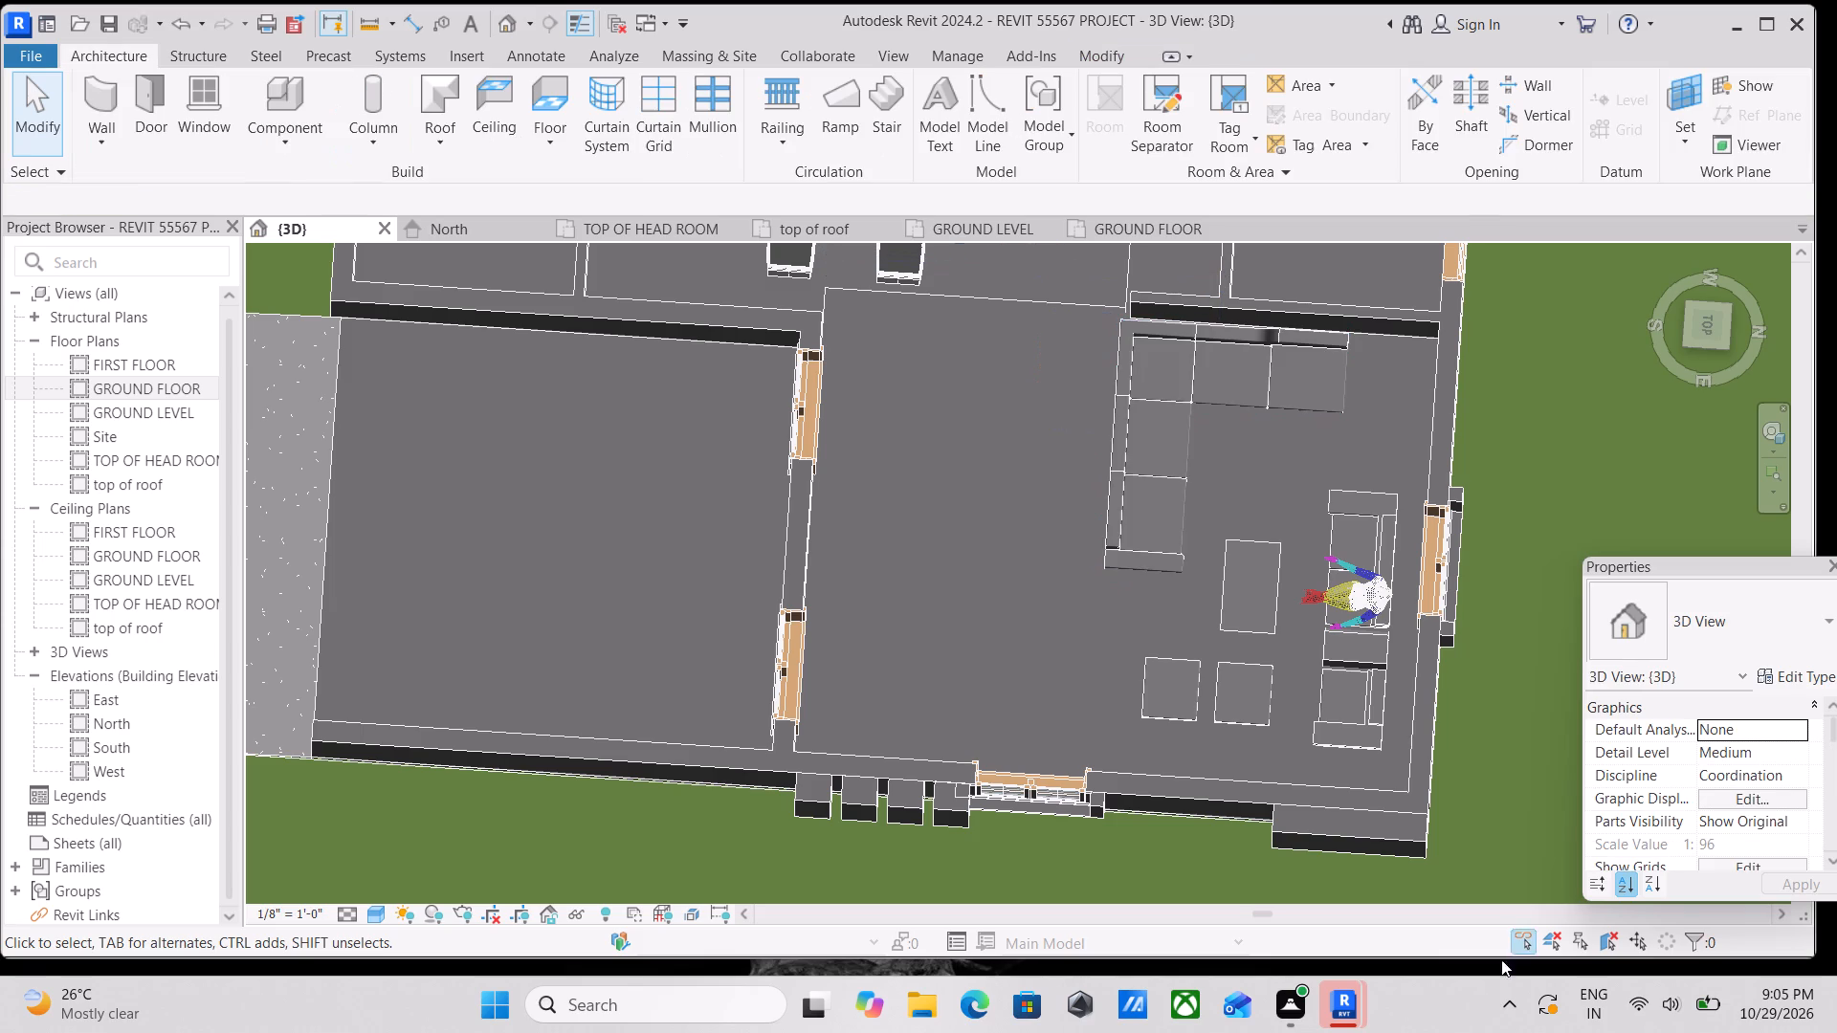
Examine the furnished ground floor from several angles, checking the sofa arrangement, dining area, kitchen, staircase and bedroom.
scroll(1464, 982, "down", 2)
middle_click_drag(1373, 924, 1213, 829, "shift")
scroll(1238, 739, "down", 1, "shift")
middle_click_drag(1237, 739, 1292, 580, "shift")
middle_click_drag(1304, 660, 1425, 687, "shift")
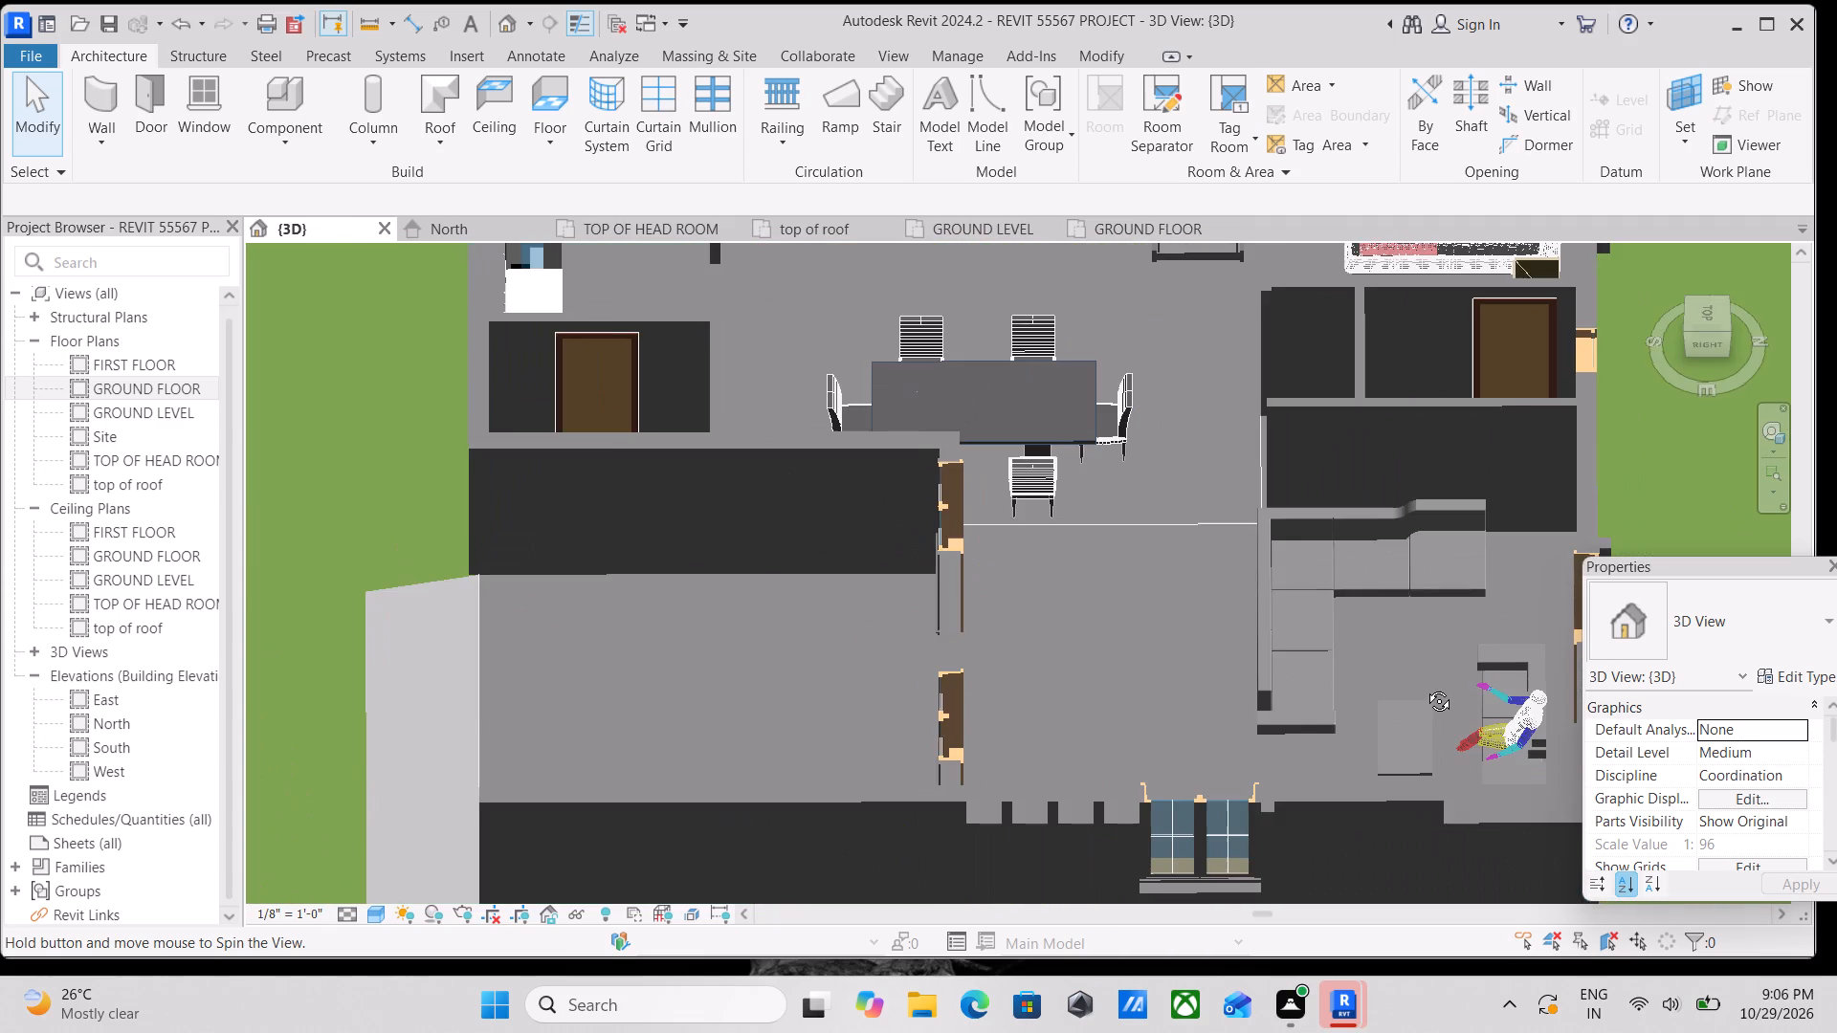
middle_click_drag(1425, 687, 1505, 647, "shift")
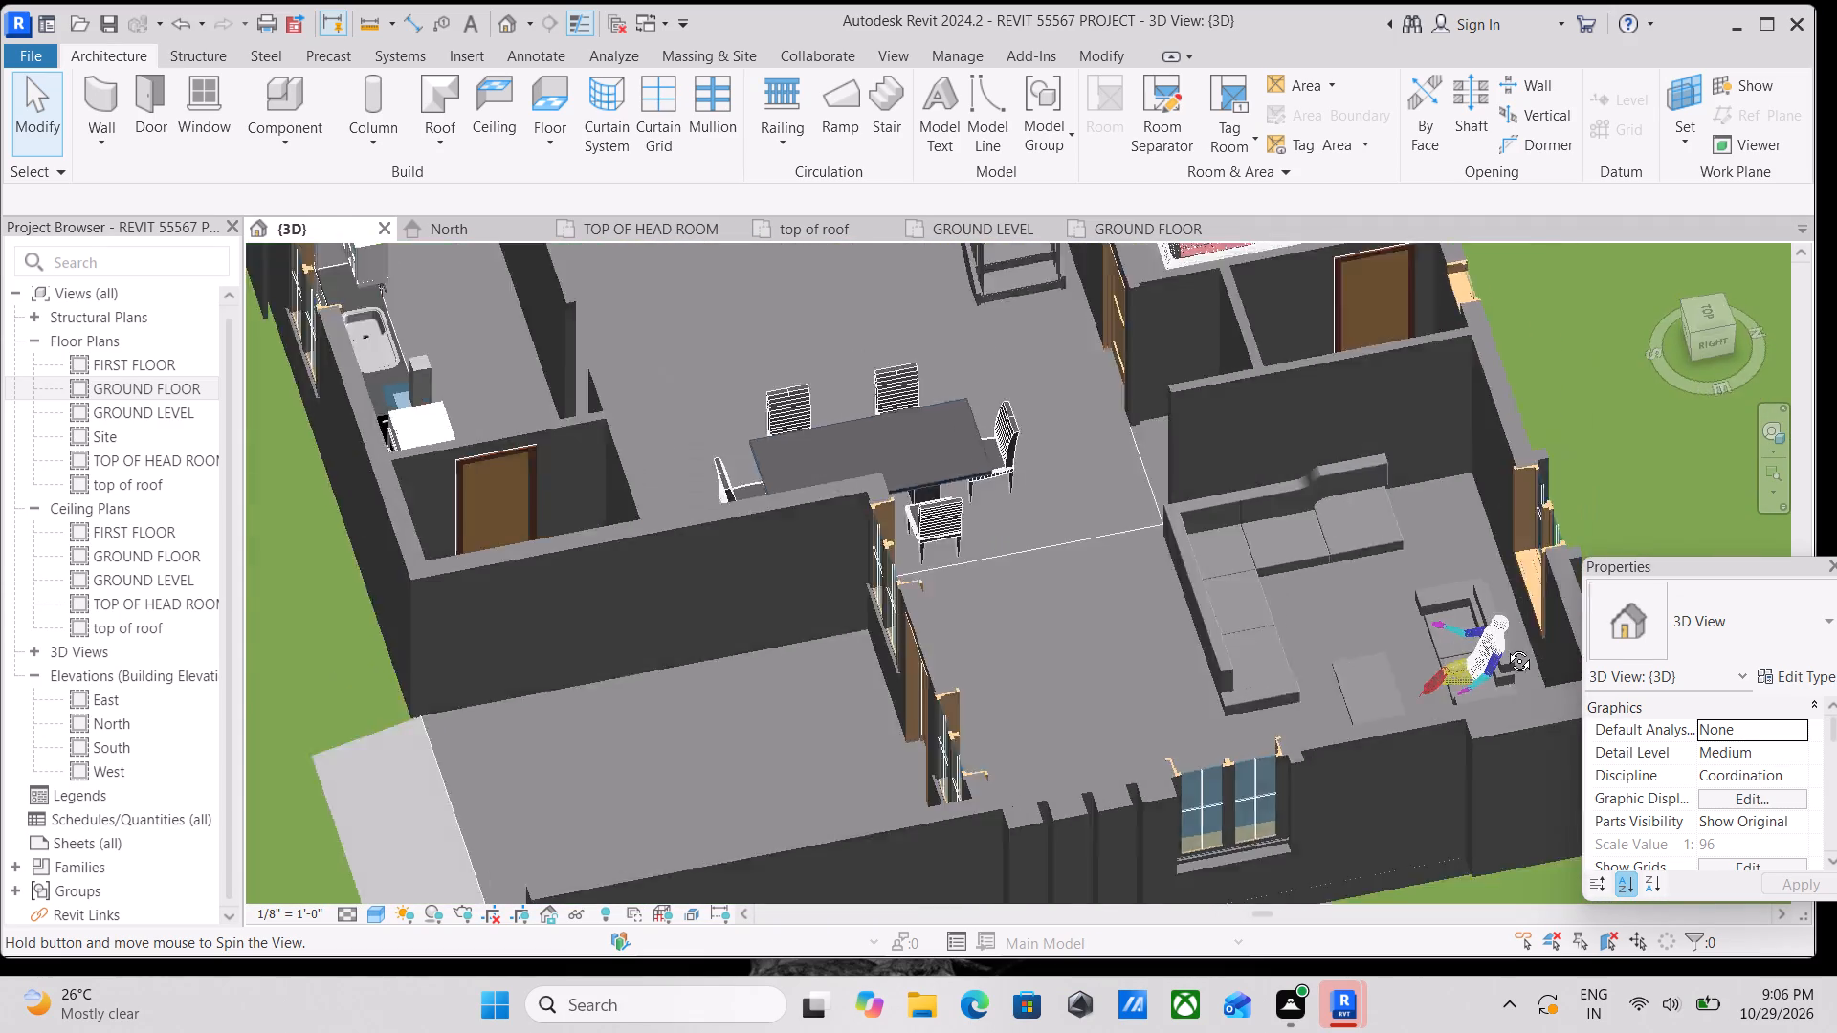
middle_click_drag(1505, 647, 1525, 695, "shift")
scroll(1417, 709, "down", 1)
middle_click_drag(1417, 709, 1418, 725)
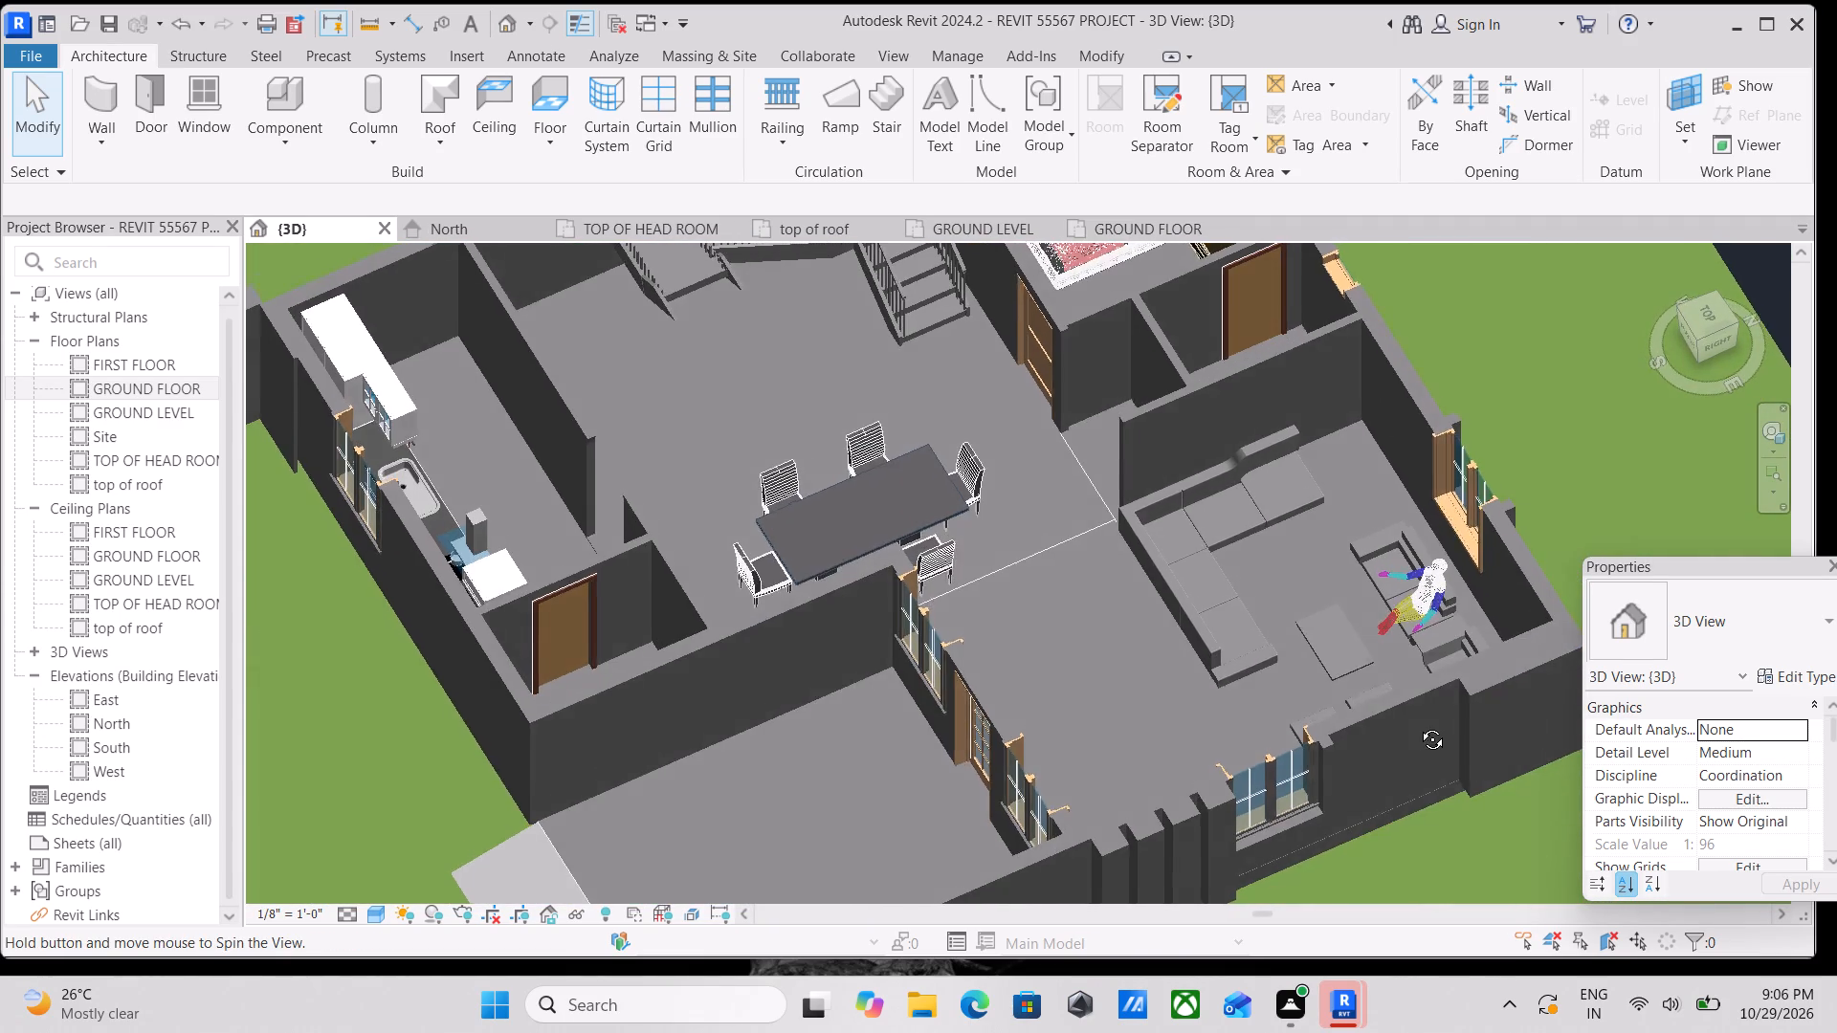
middle_click_drag(1418, 725, 1438, 681)
scroll(1368, 658, "down", 1)
middle_click_drag(1367, 658, 1249, 717, "shift")
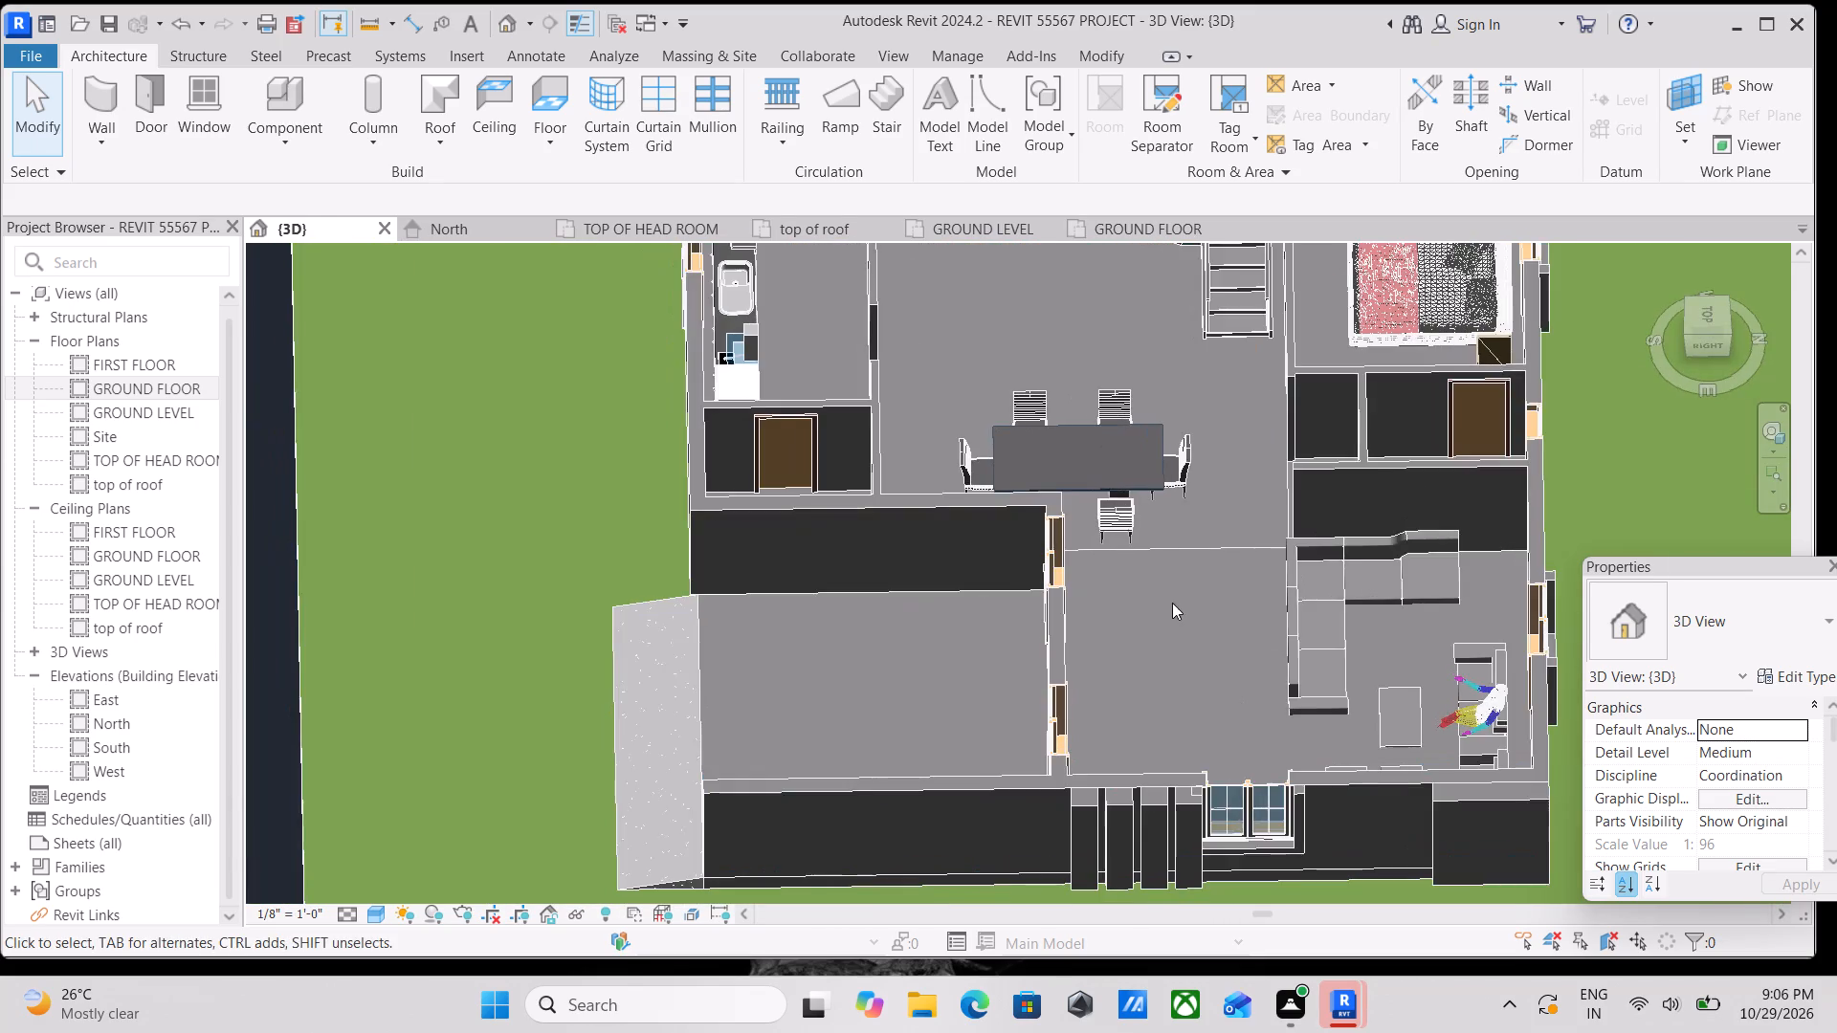
scroll(1172, 603, "down", 1)
middle_click_drag(1173, 605, 1259, 793)
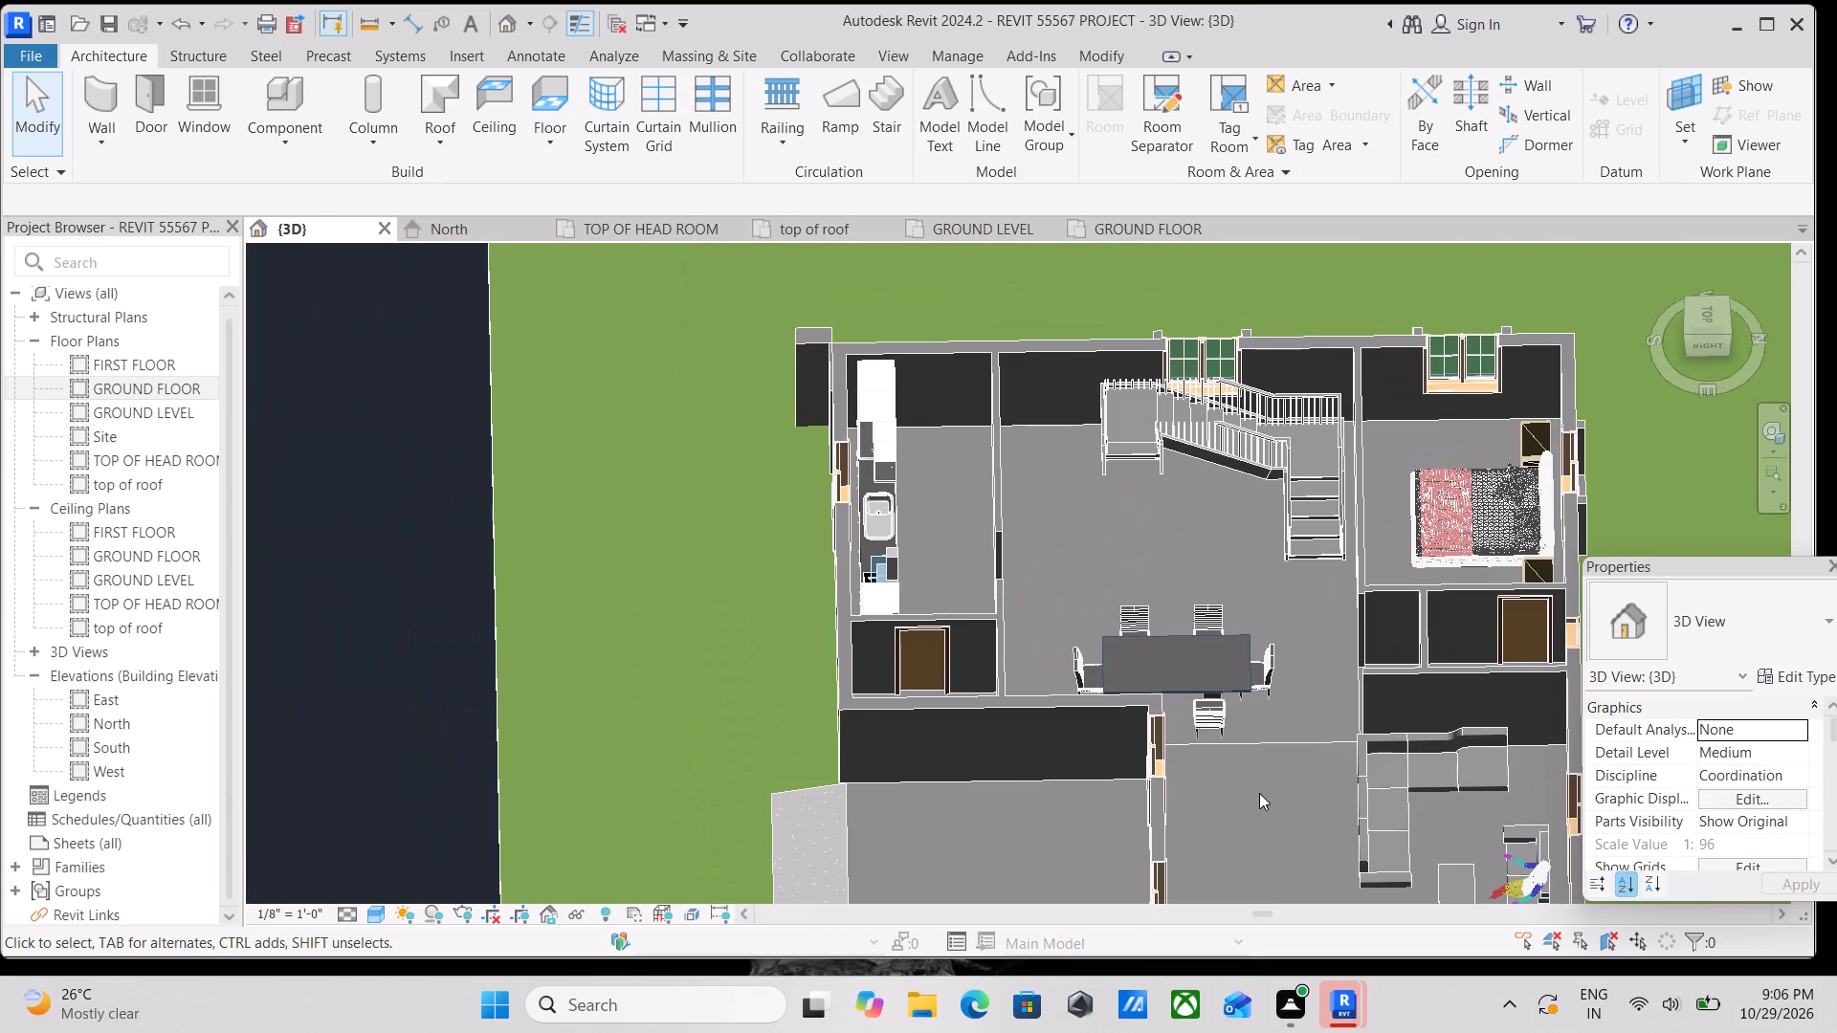
scroll(1259, 793, "up", 1)
scroll(1242, 775, "down", 4)
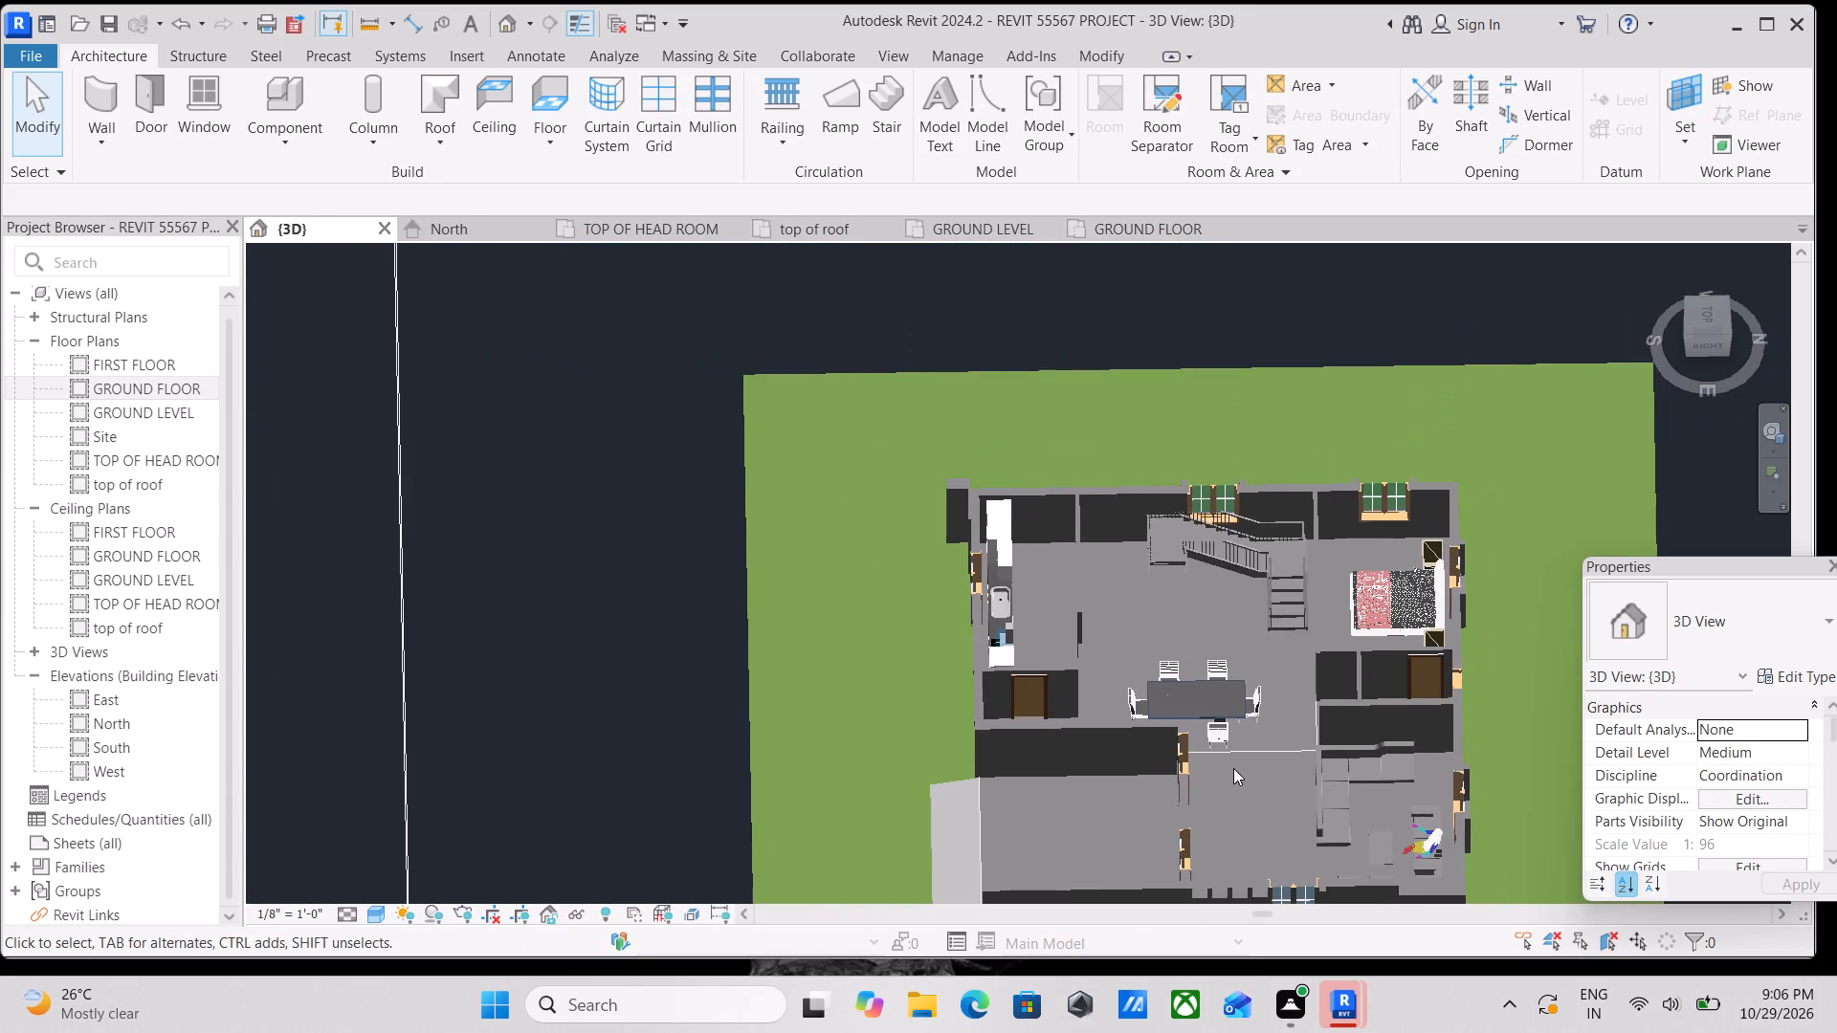
middle_click_drag(1180, 833, 1337, 654, "shift")
scroll(1075, 787, "up", 1)
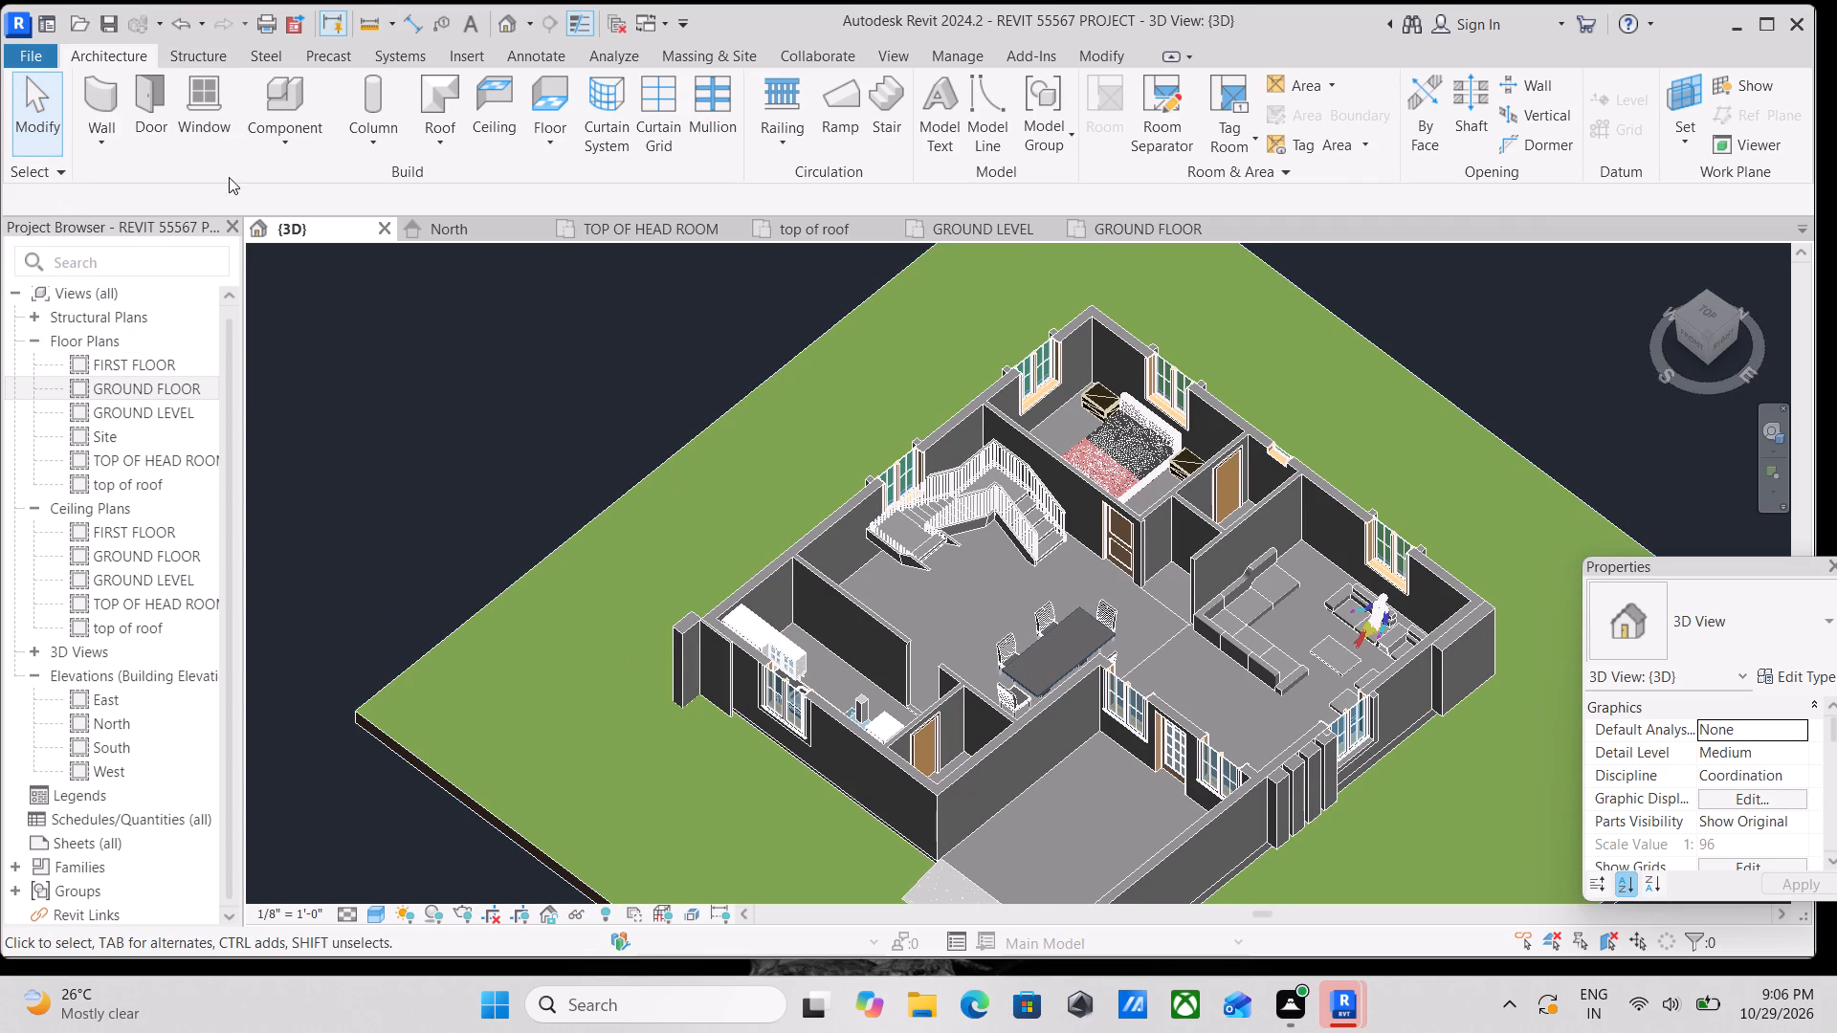
Browse the SHUBHAM CITY family library to the fridge folder and preview the Refridgerator_8278 and Bottom_Freezer-22_Cubic_Feet_14478 families.
left_click(286, 146)
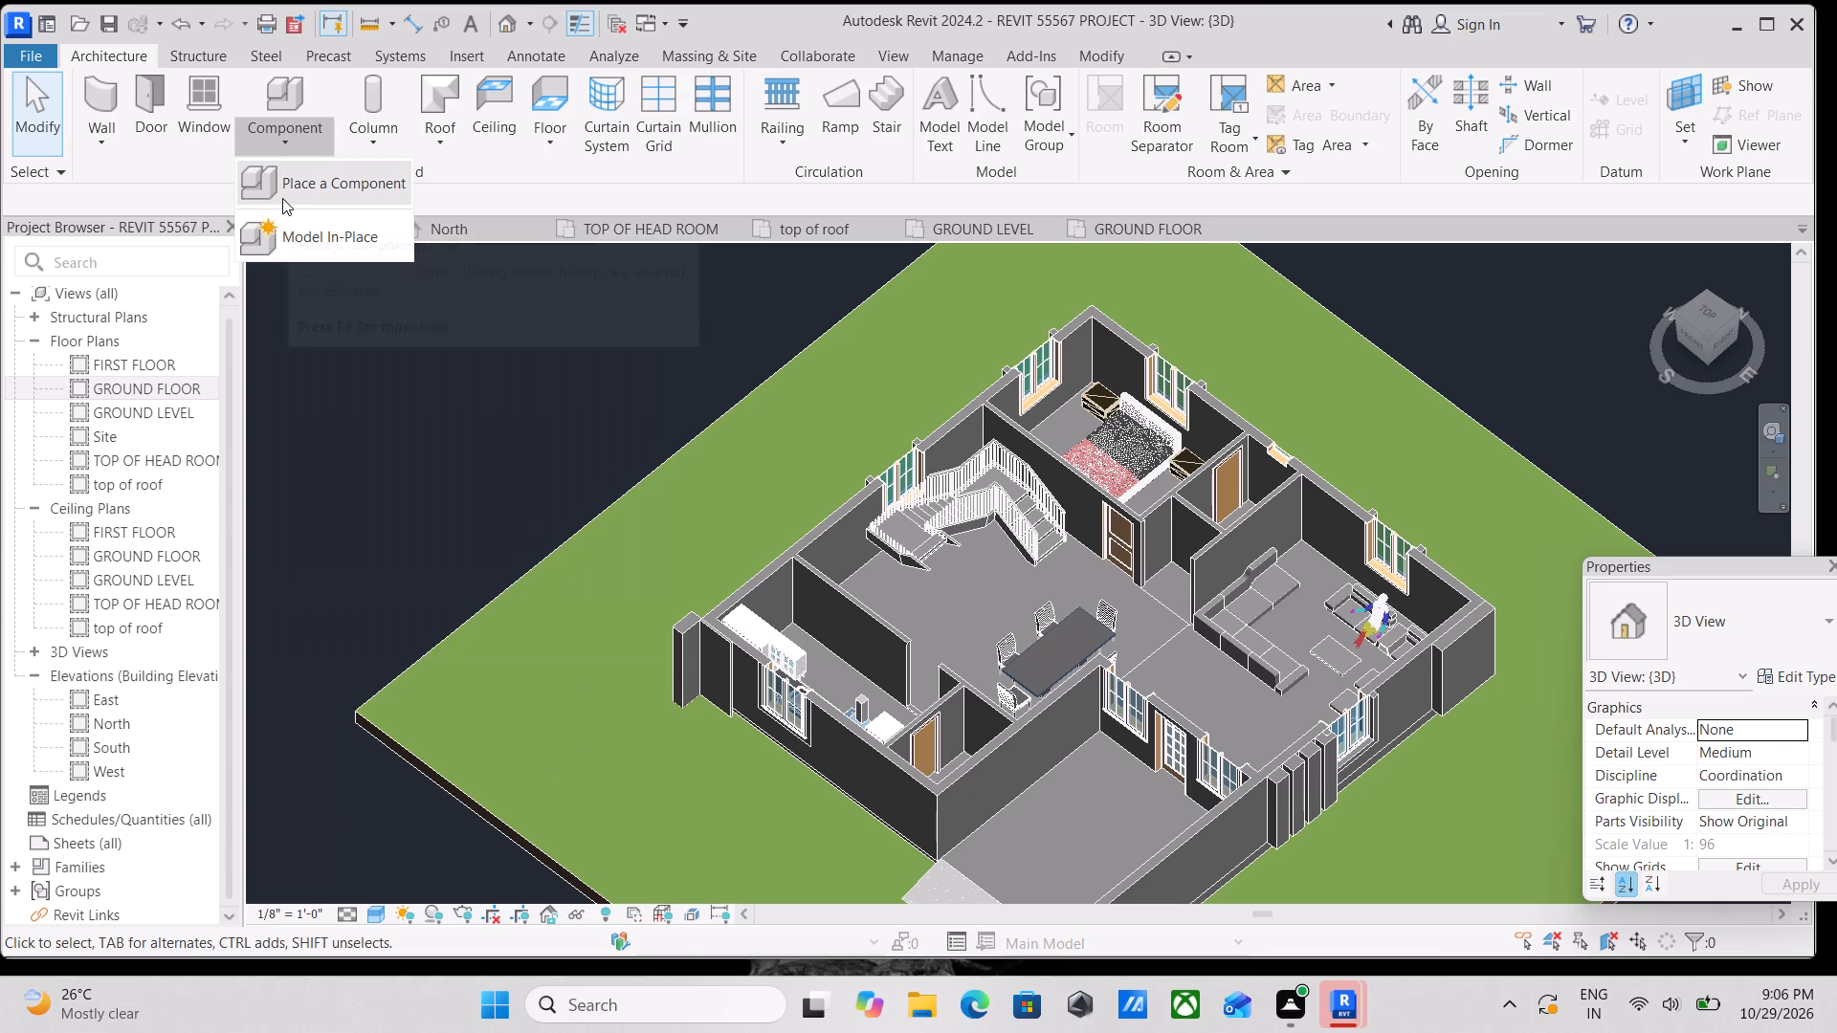
left_click(282, 198)
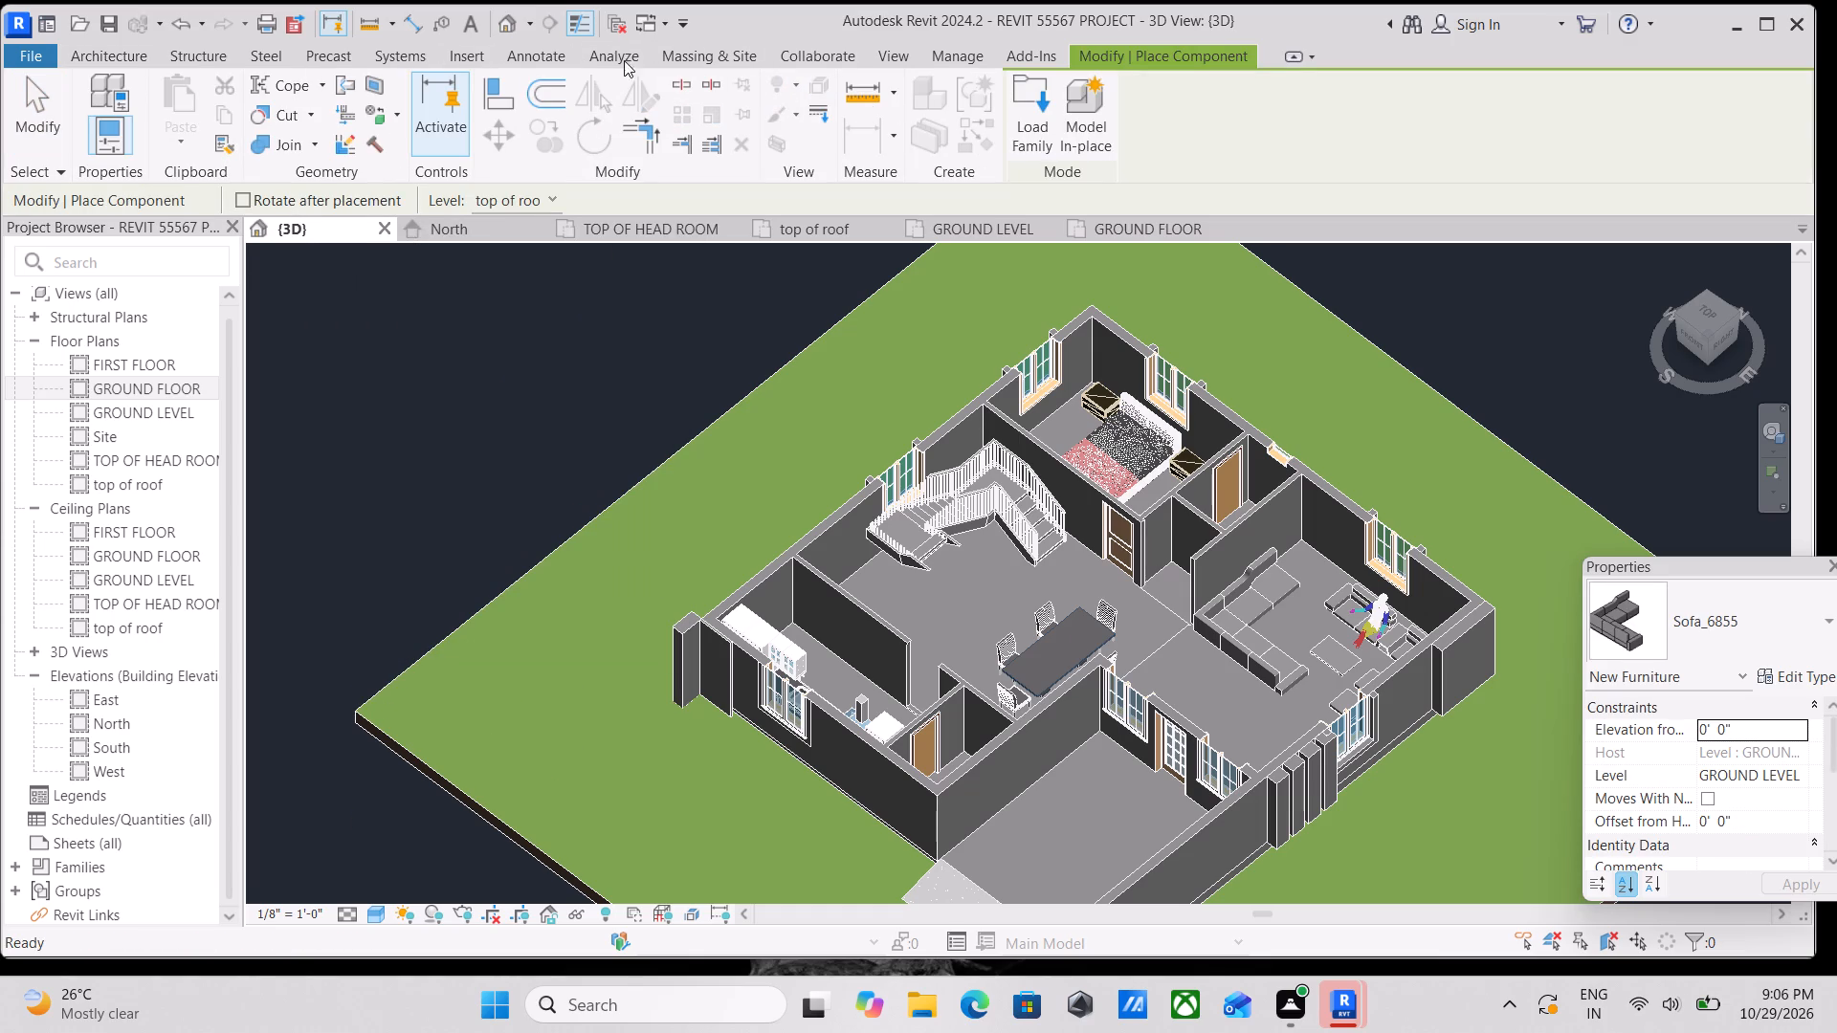
left_click(464, 49)
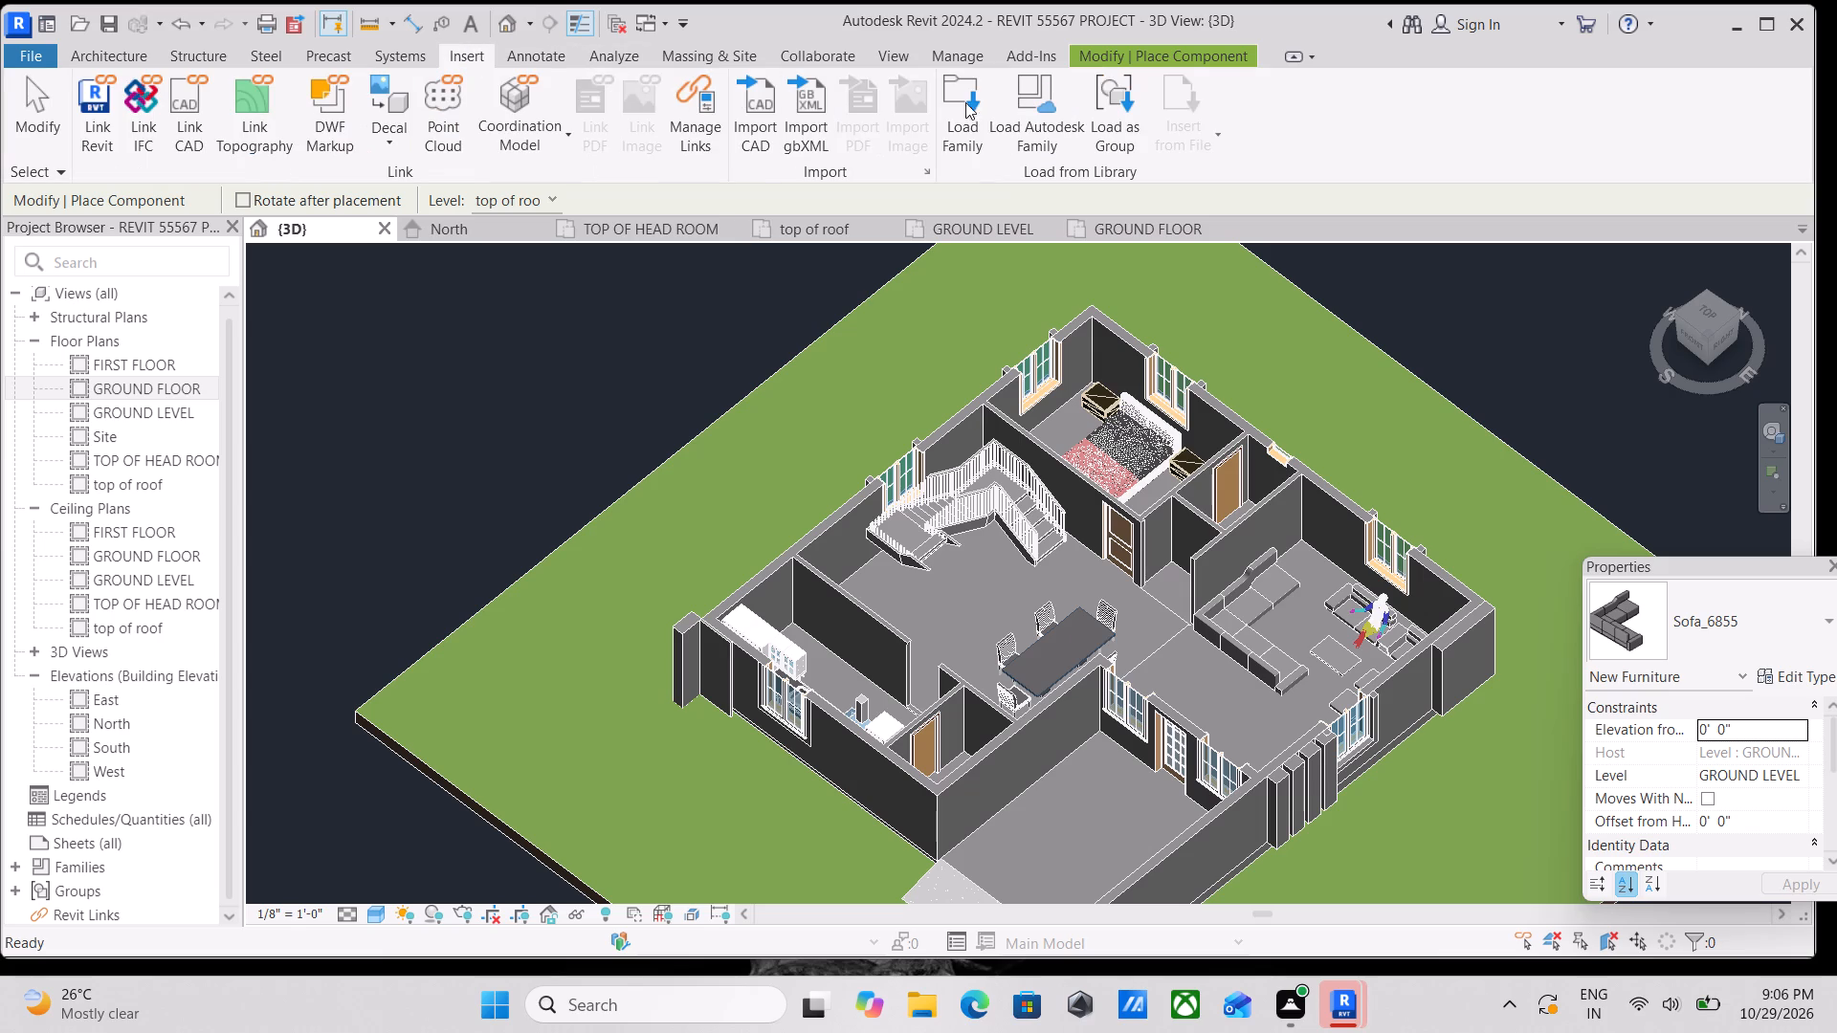
left_click(971, 119)
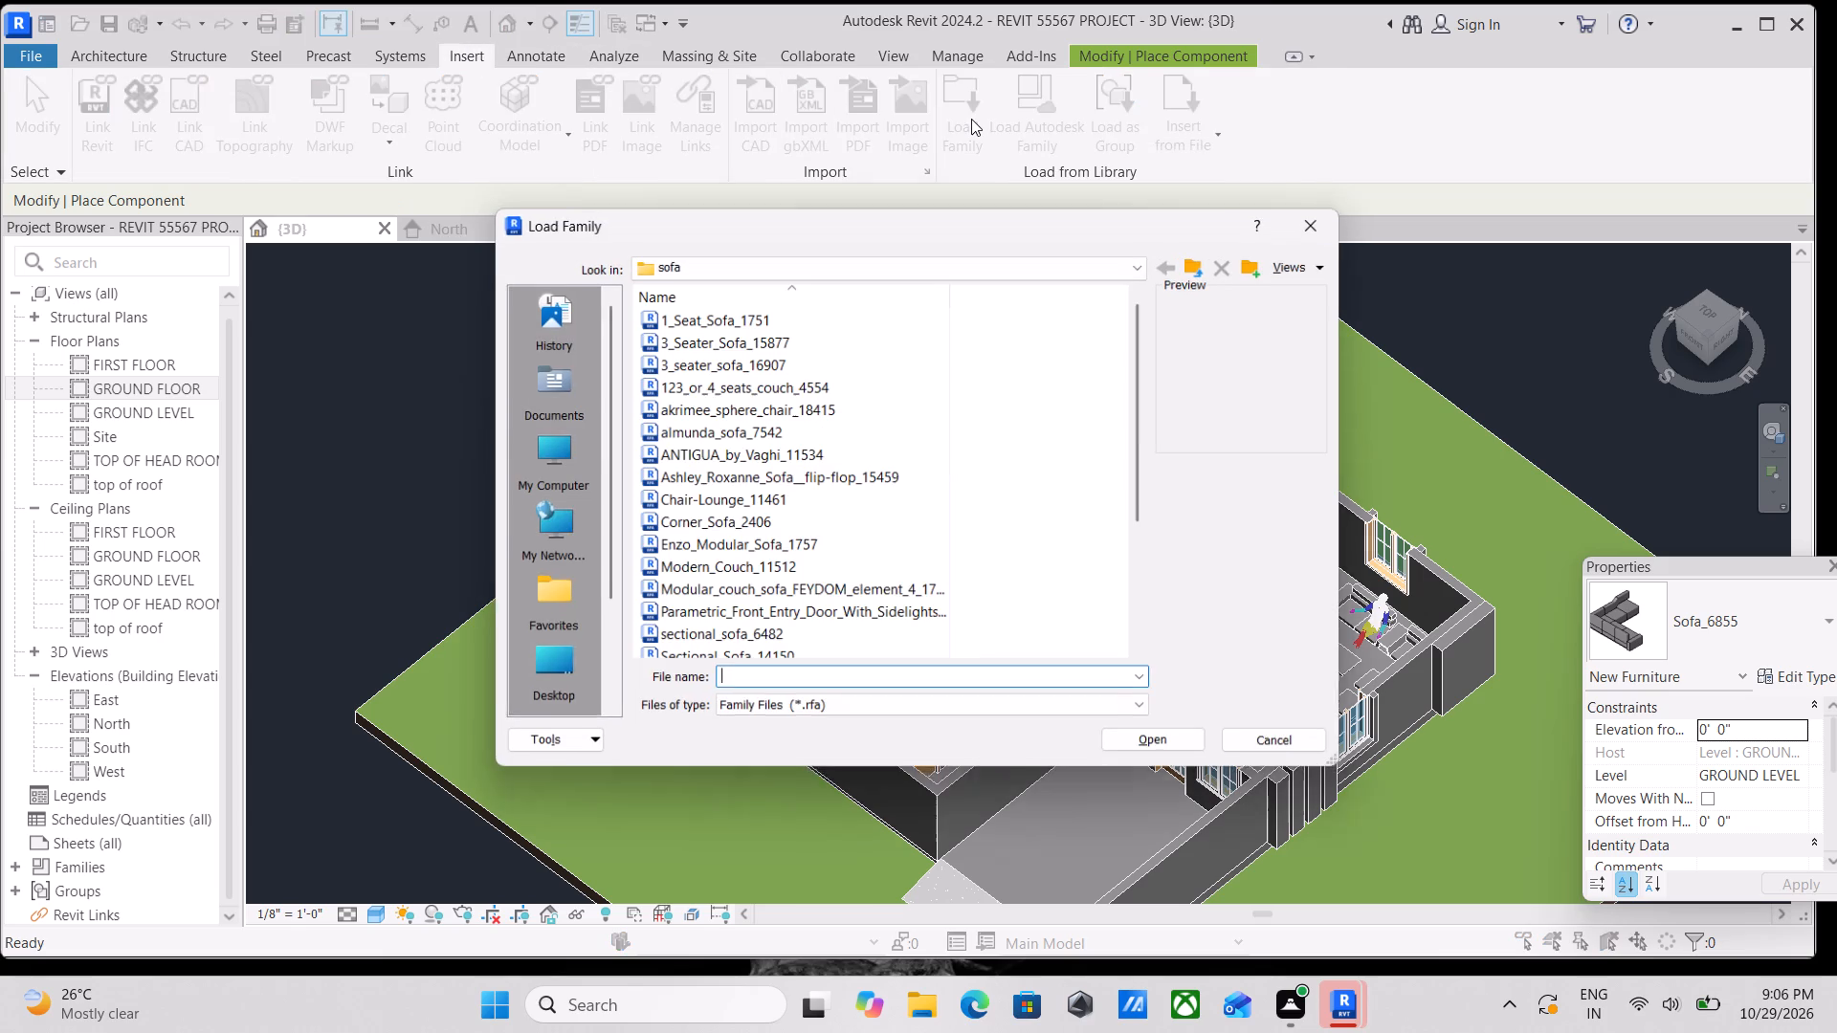
double_click(524, 387)
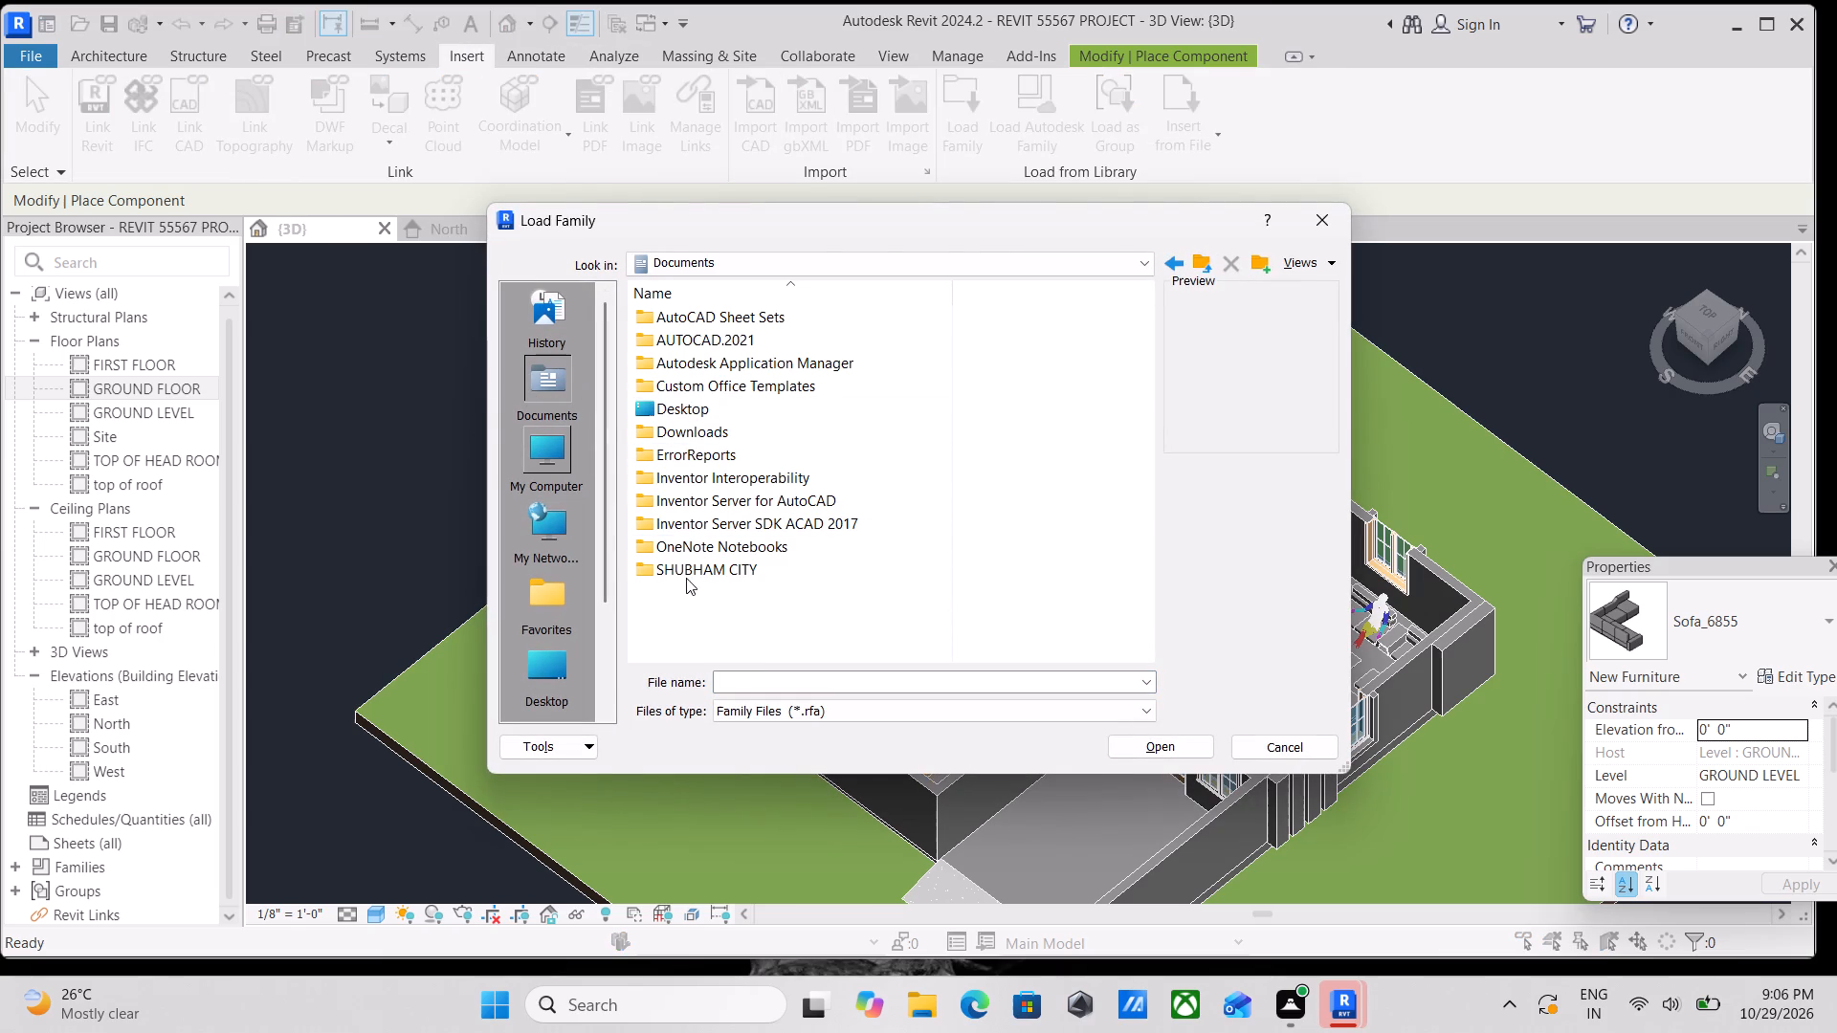
double_click(687, 572)
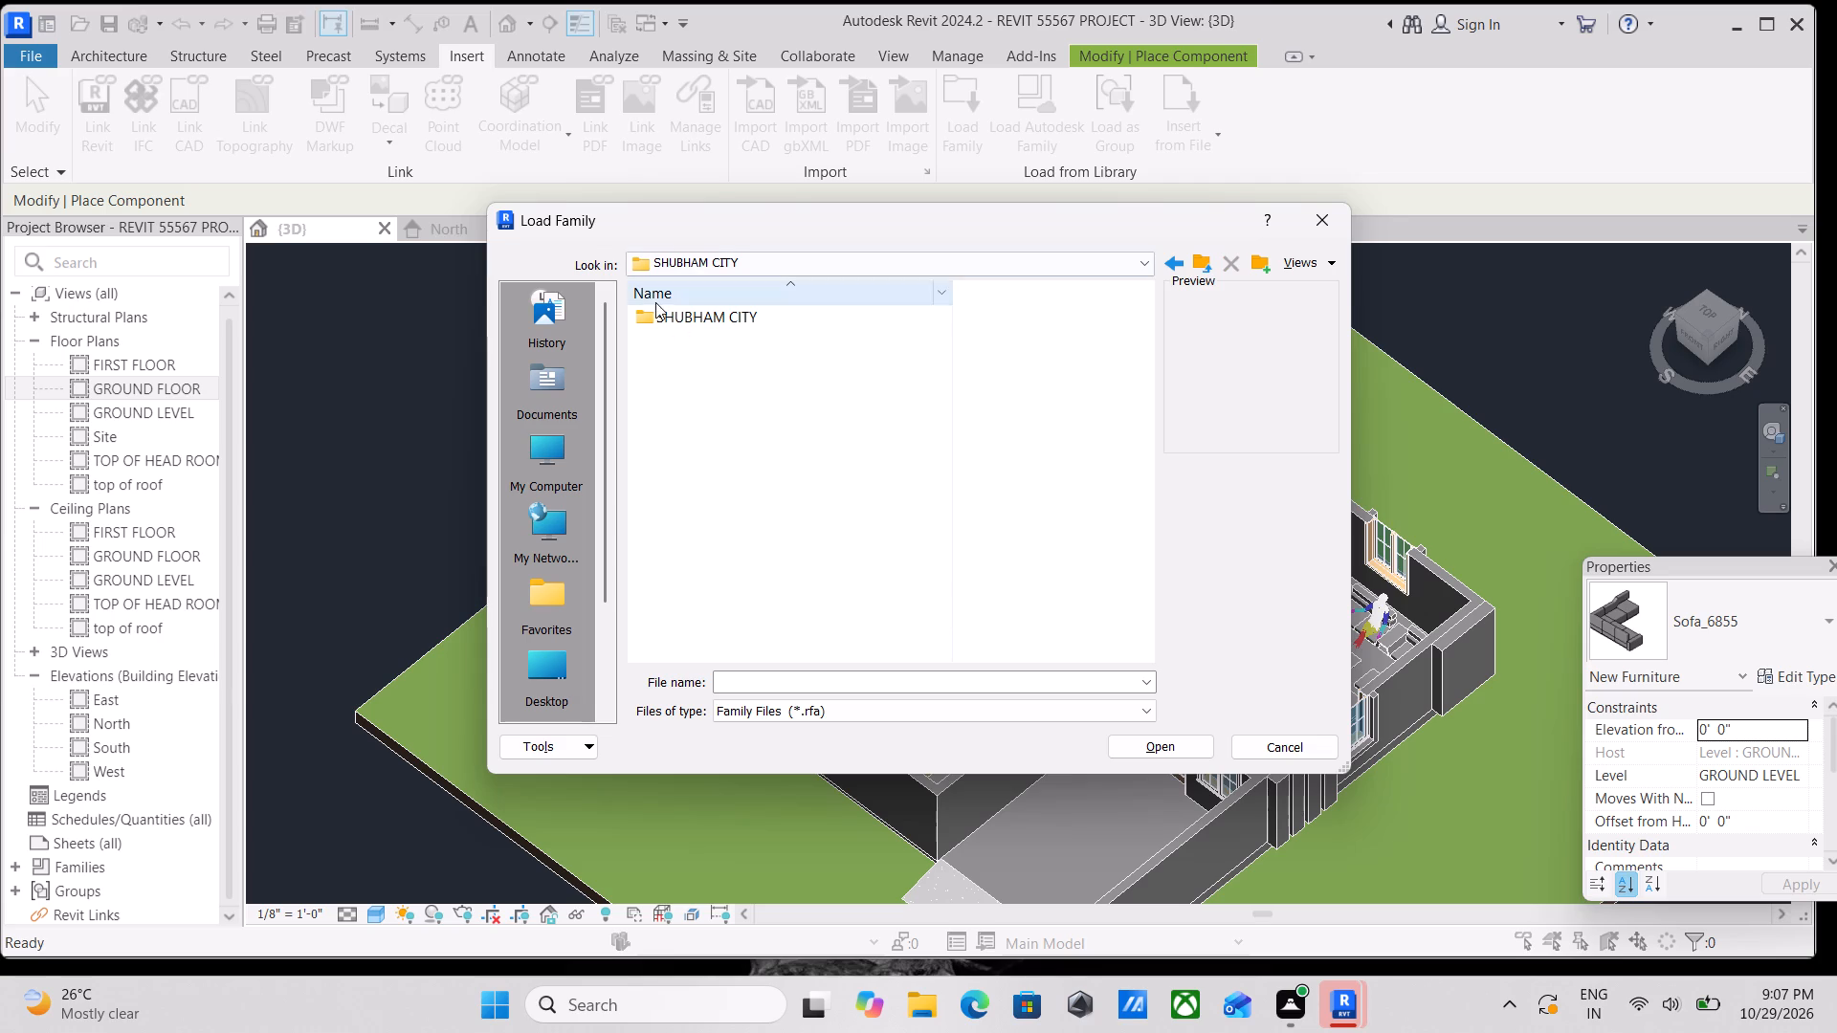
double_click(719, 319)
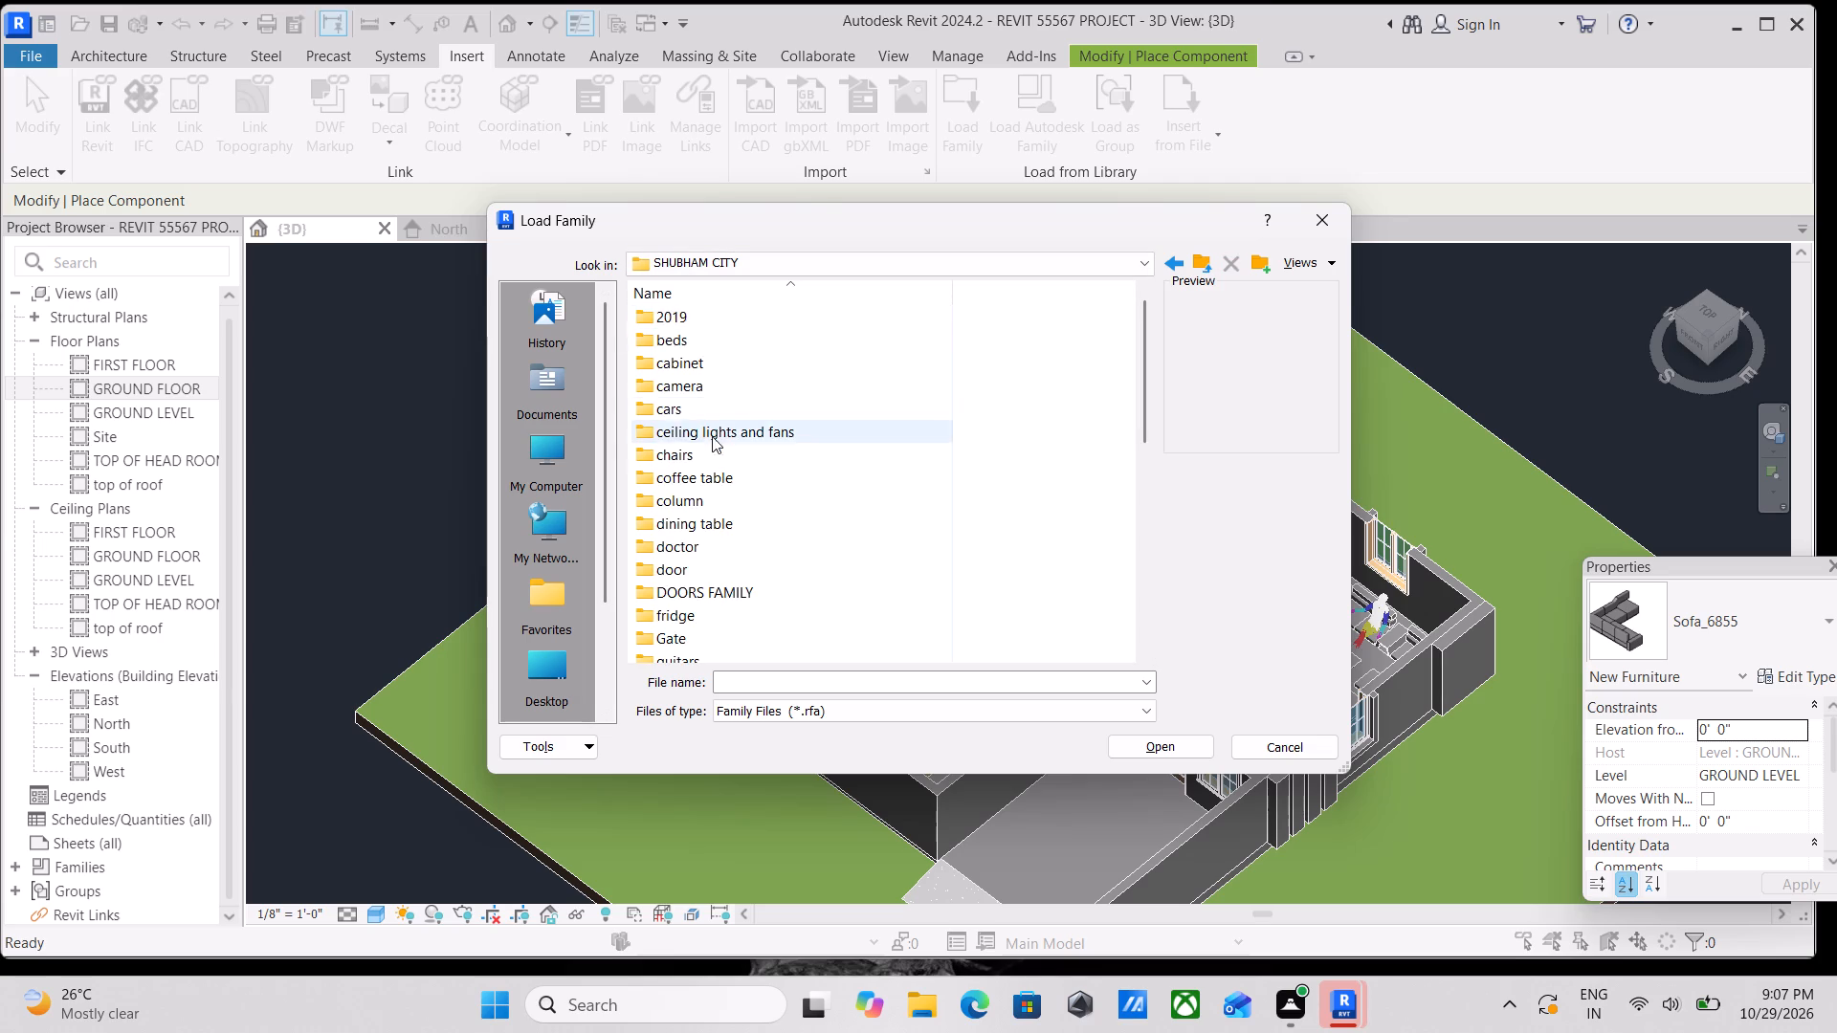
scroll(700, 491, "down", 2)
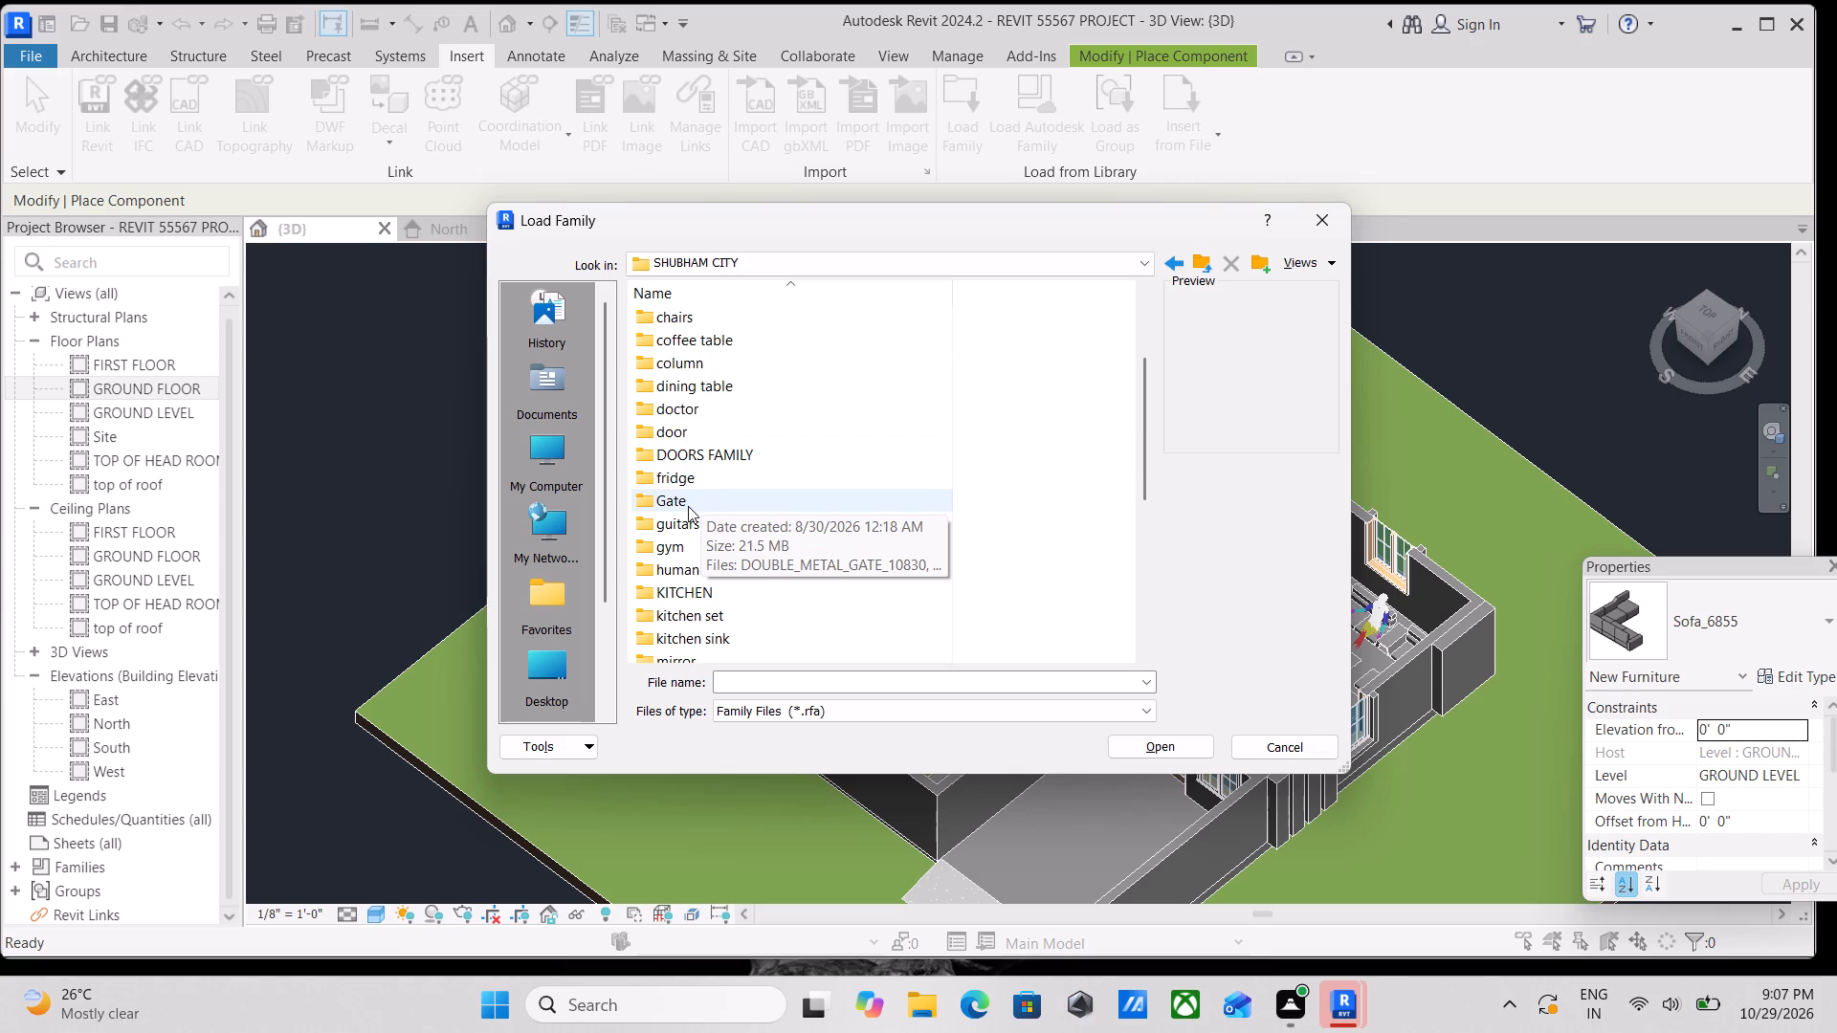
double_click(673, 474)
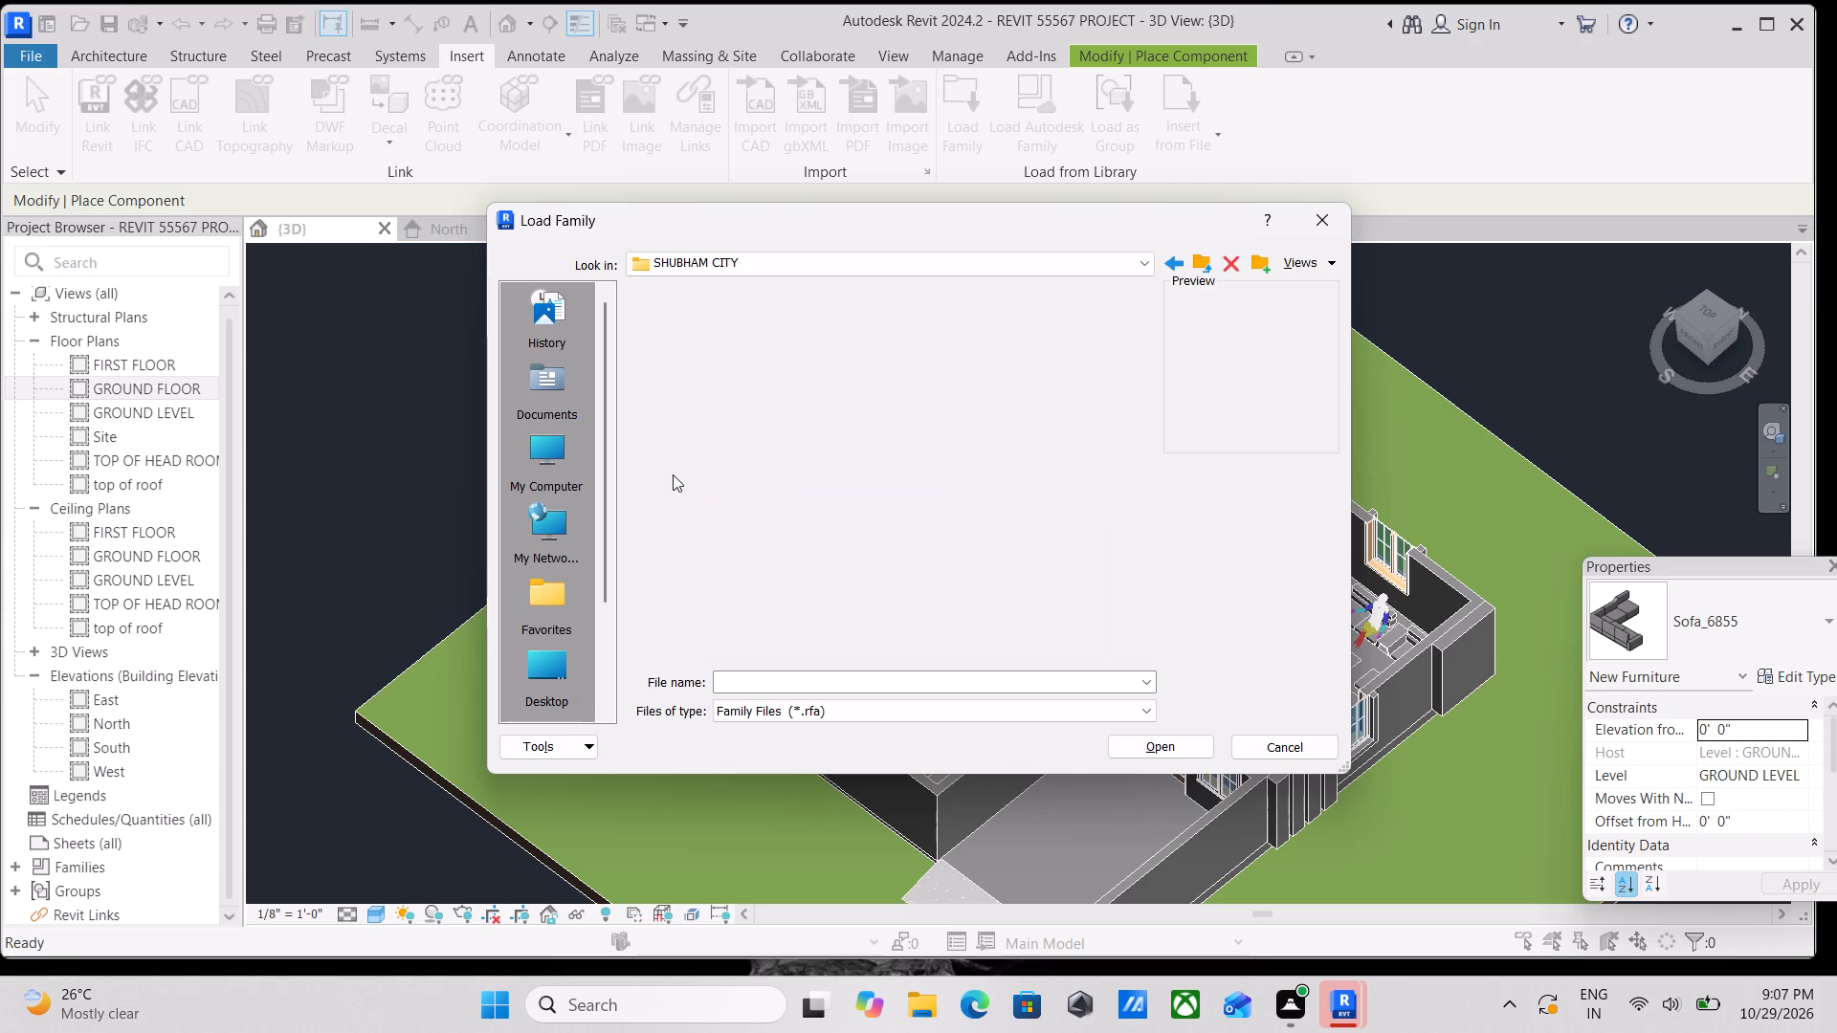
left_click(733, 349)
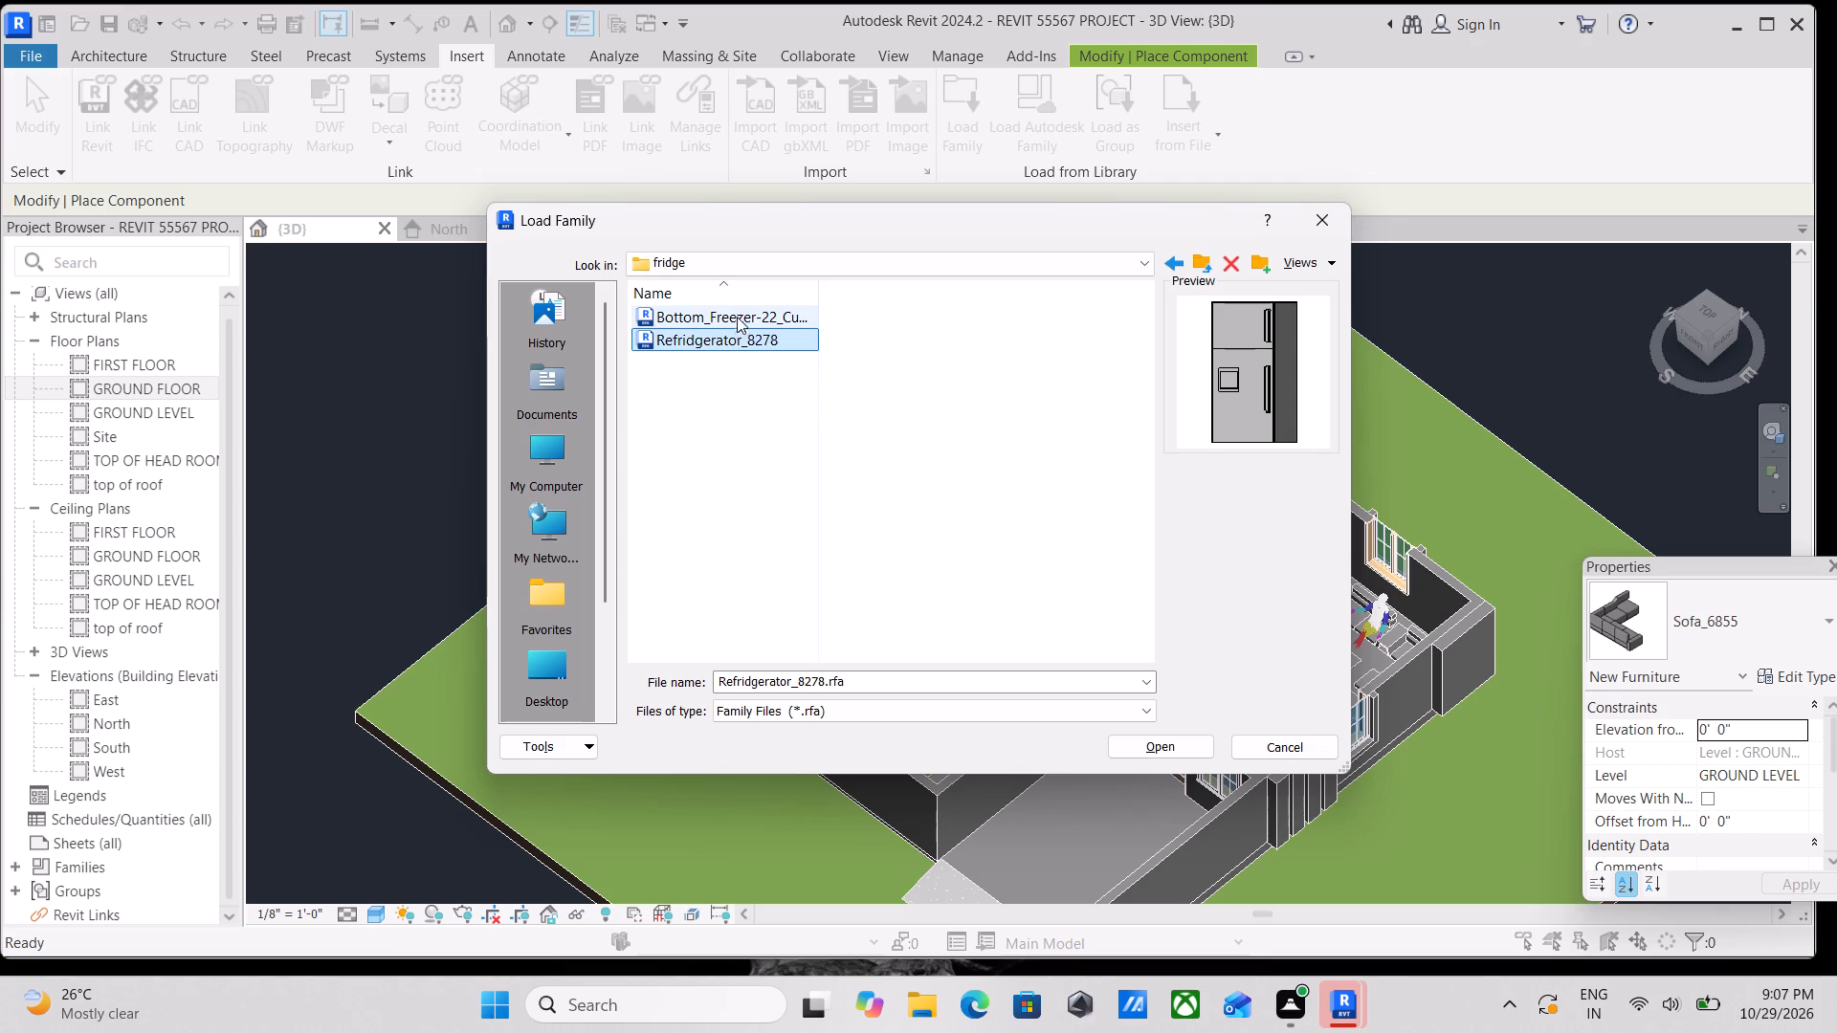
left_click(737, 308)
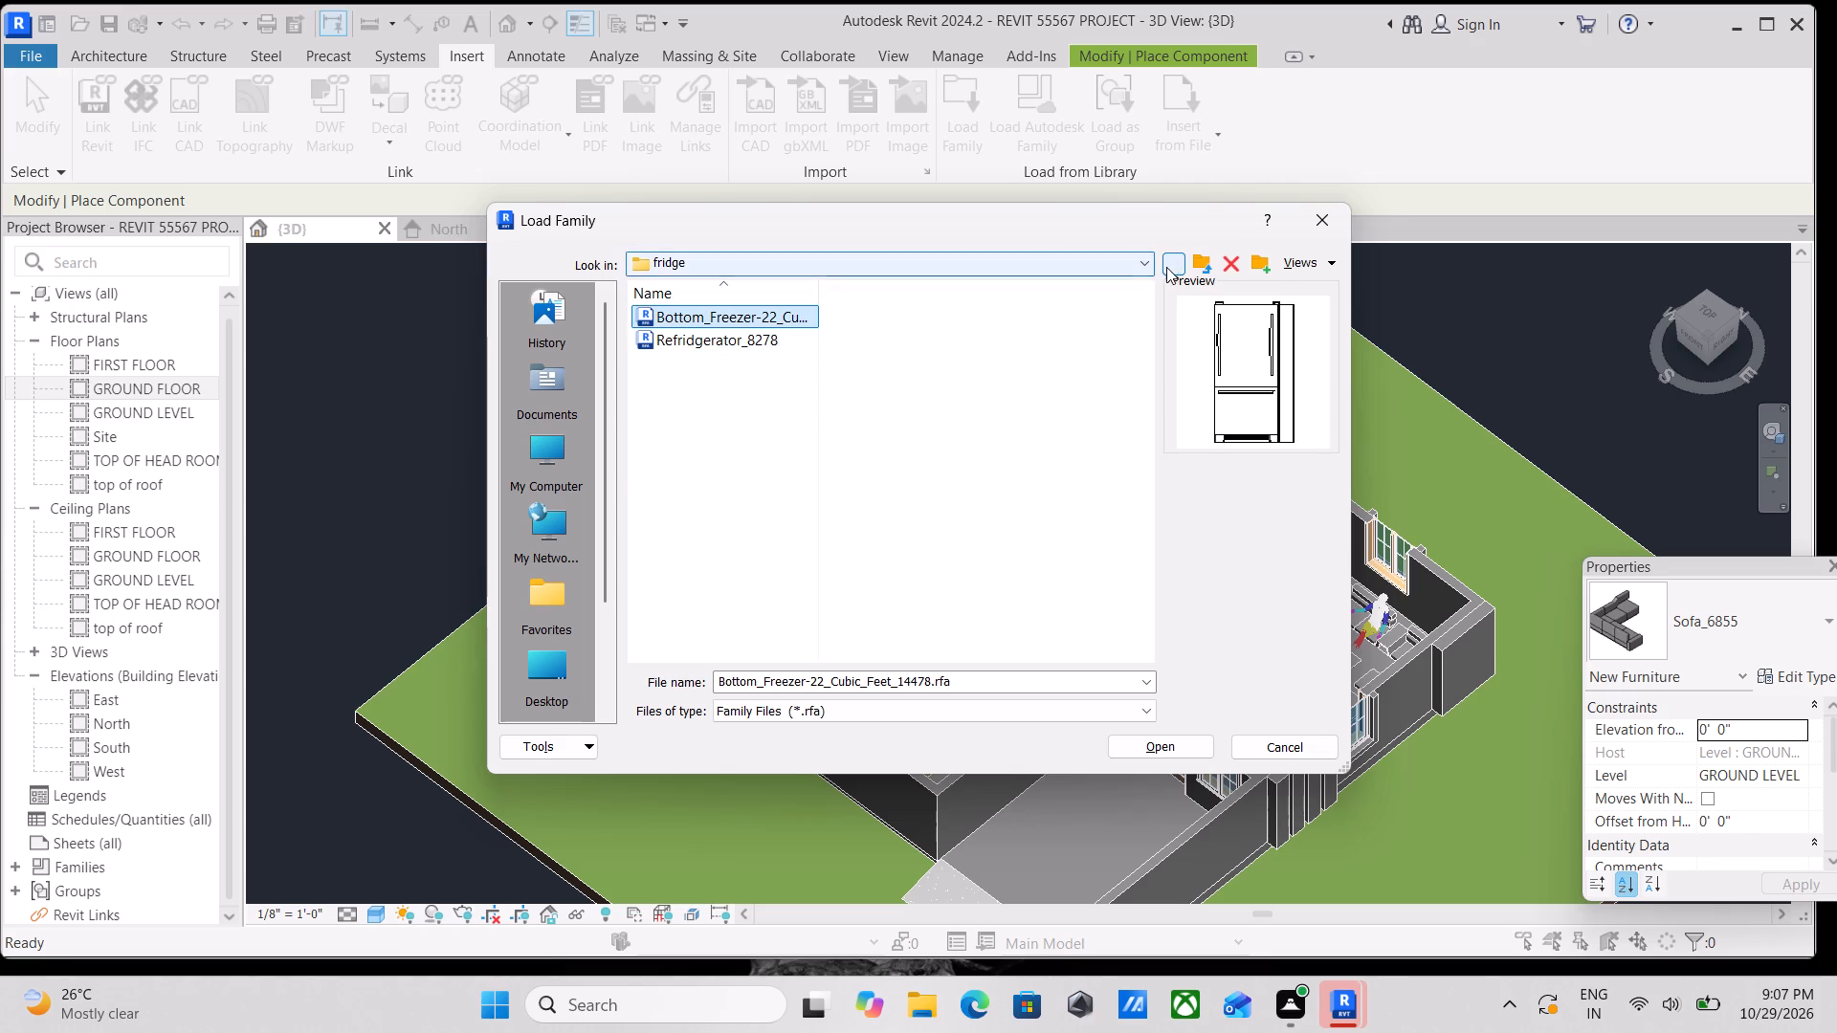
Go back to the SHUBHAM CITY library folder and look through its category folders for another family to load.
left_click(1171, 266)
scroll(709, 537, "down", 1)
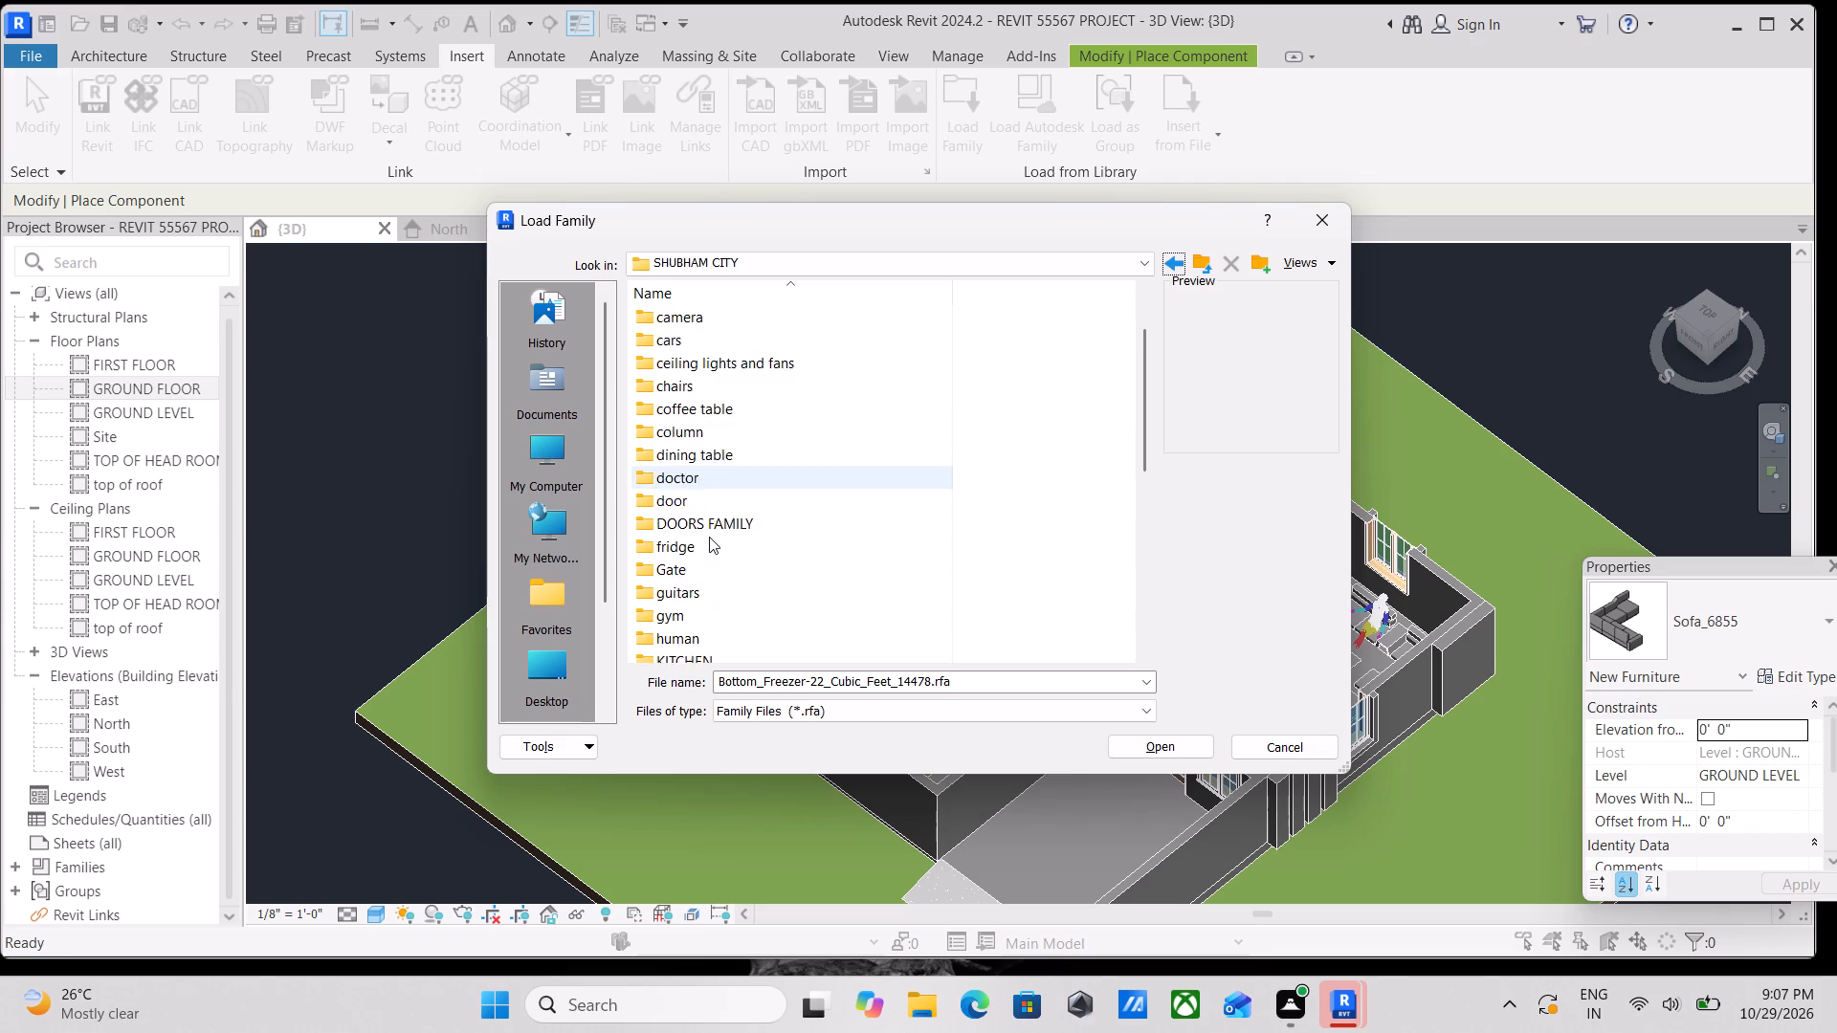
scroll(709, 537, "down", 3)
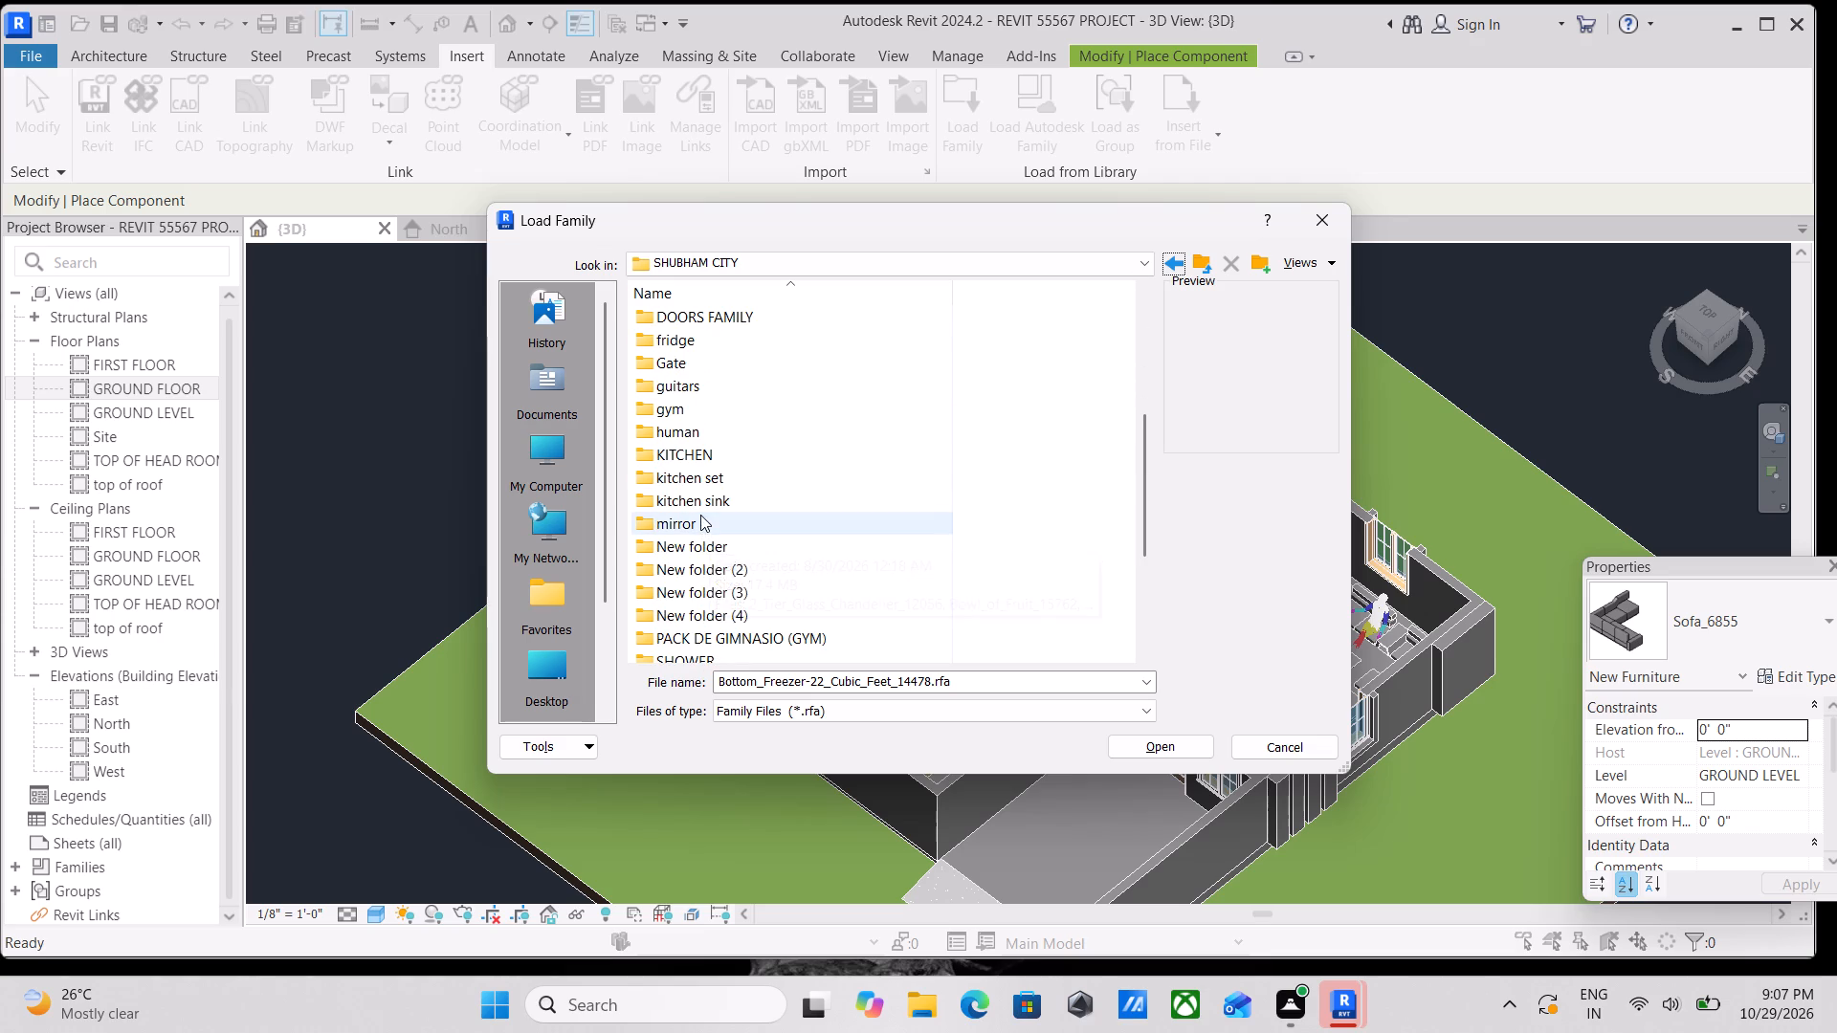
scroll(700, 515, "down", 5)
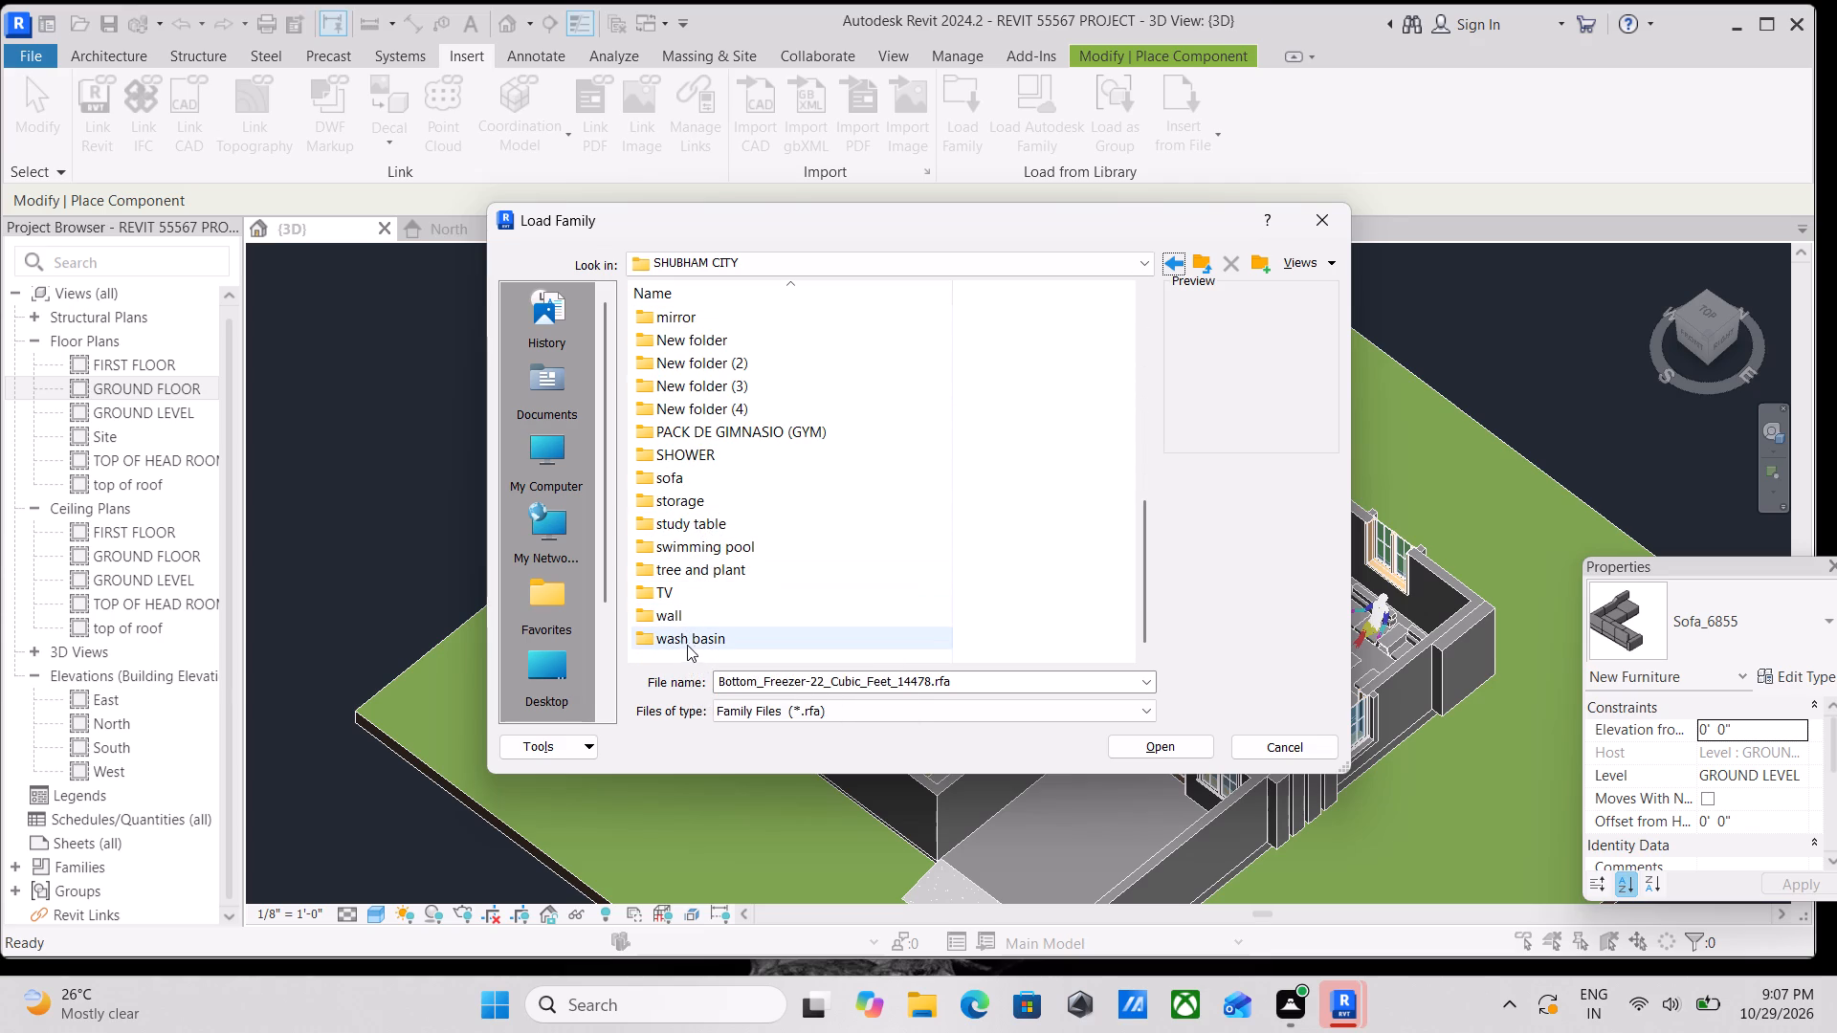
scroll(685, 622, "up", 2)
scroll(687, 499, "up", 4)
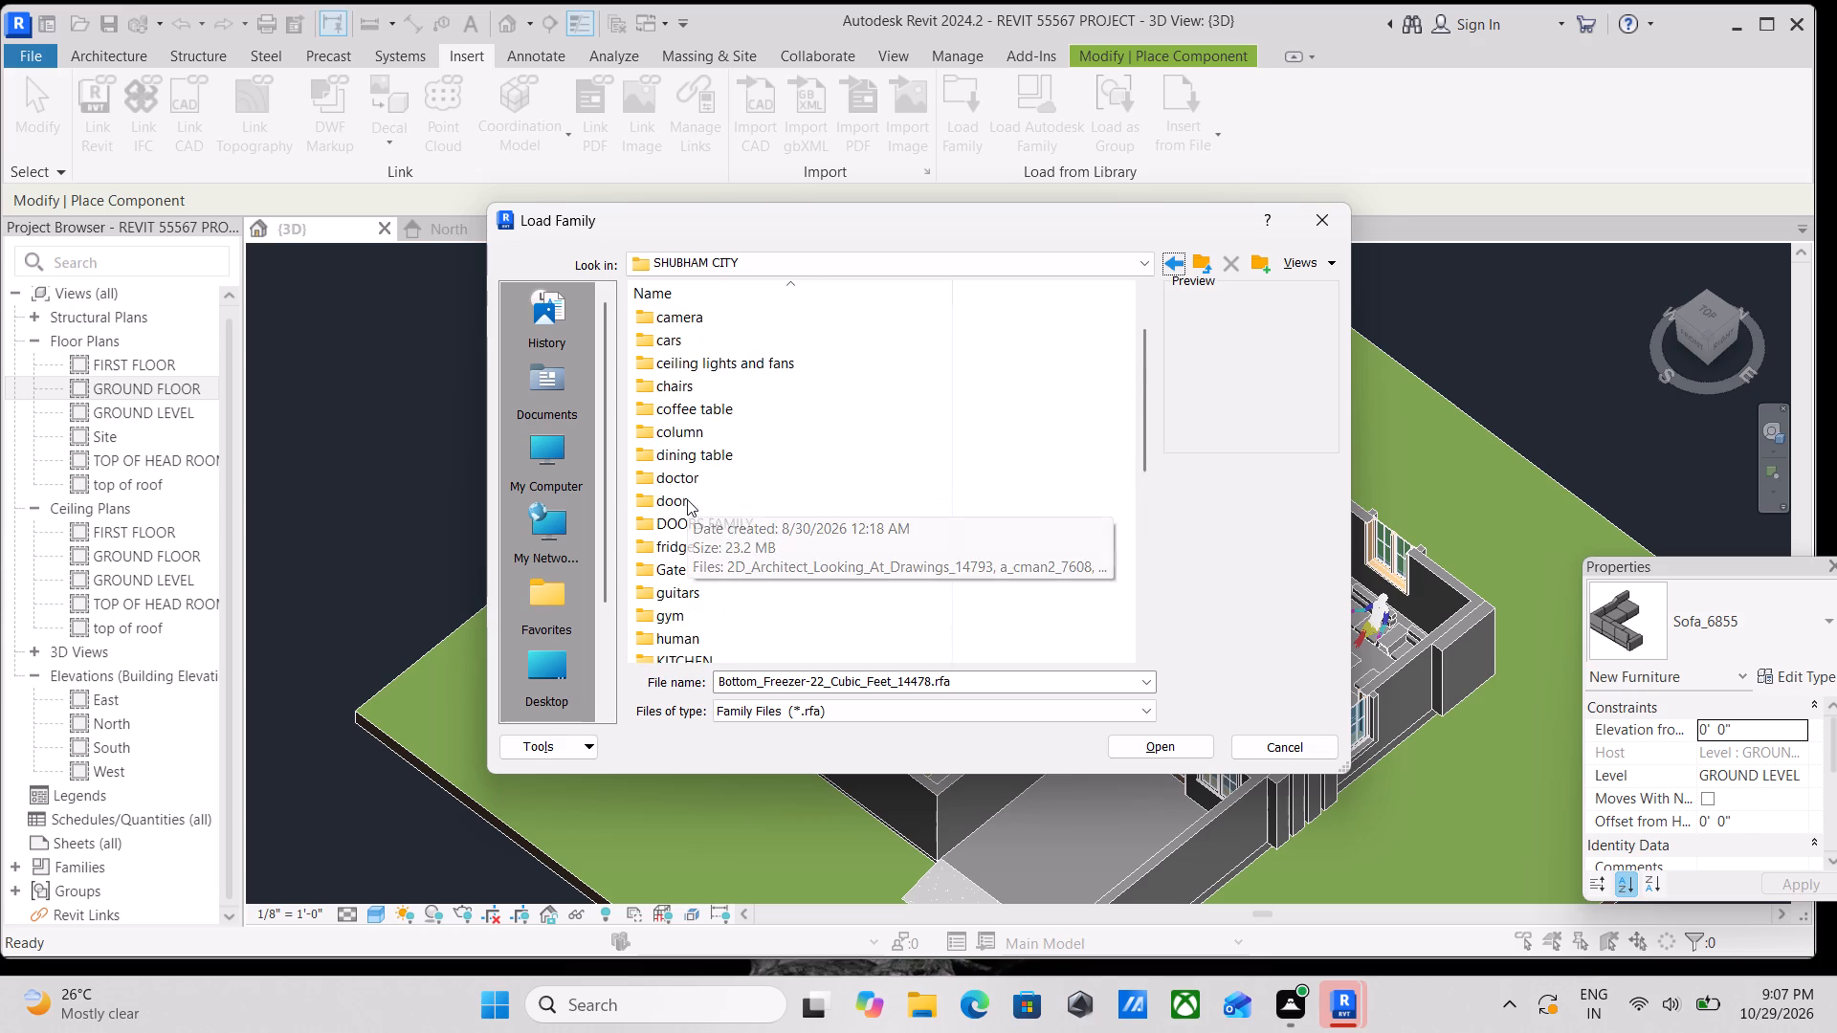
scroll(687, 499, "down", 2)
scroll(686, 510, "up", 2)
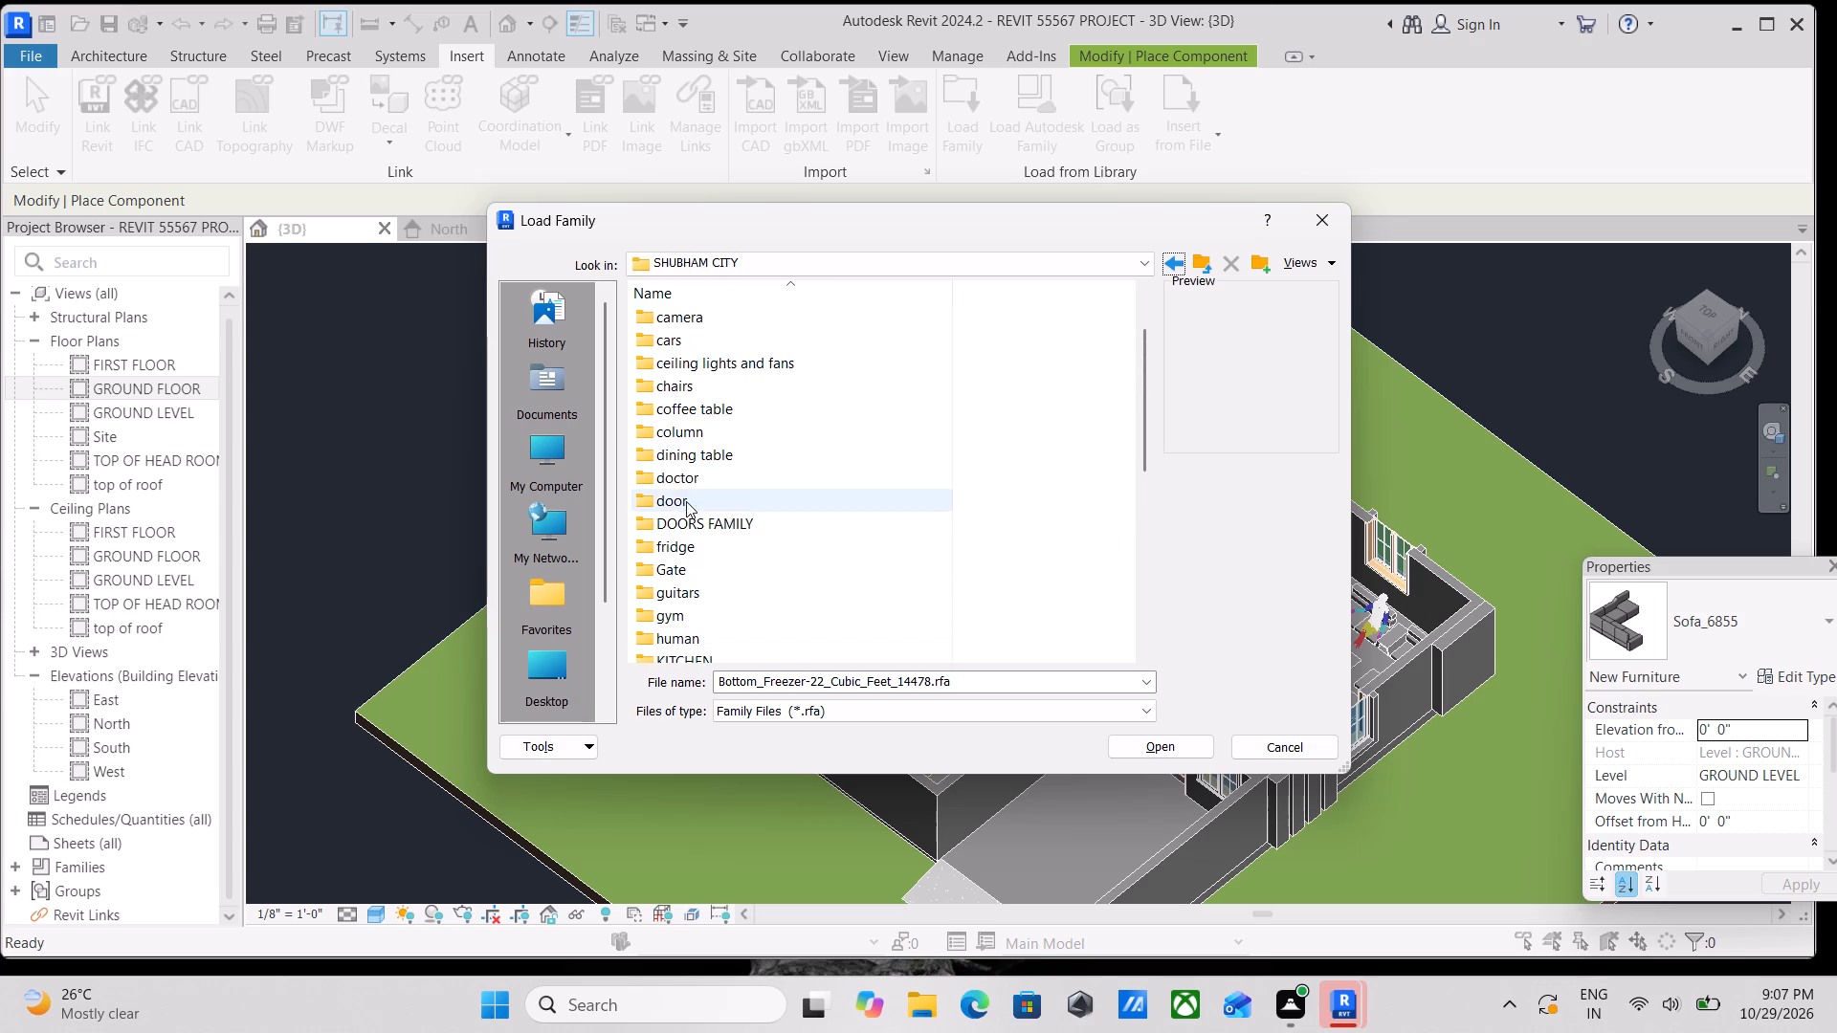
scroll(686, 495, "up", 3)
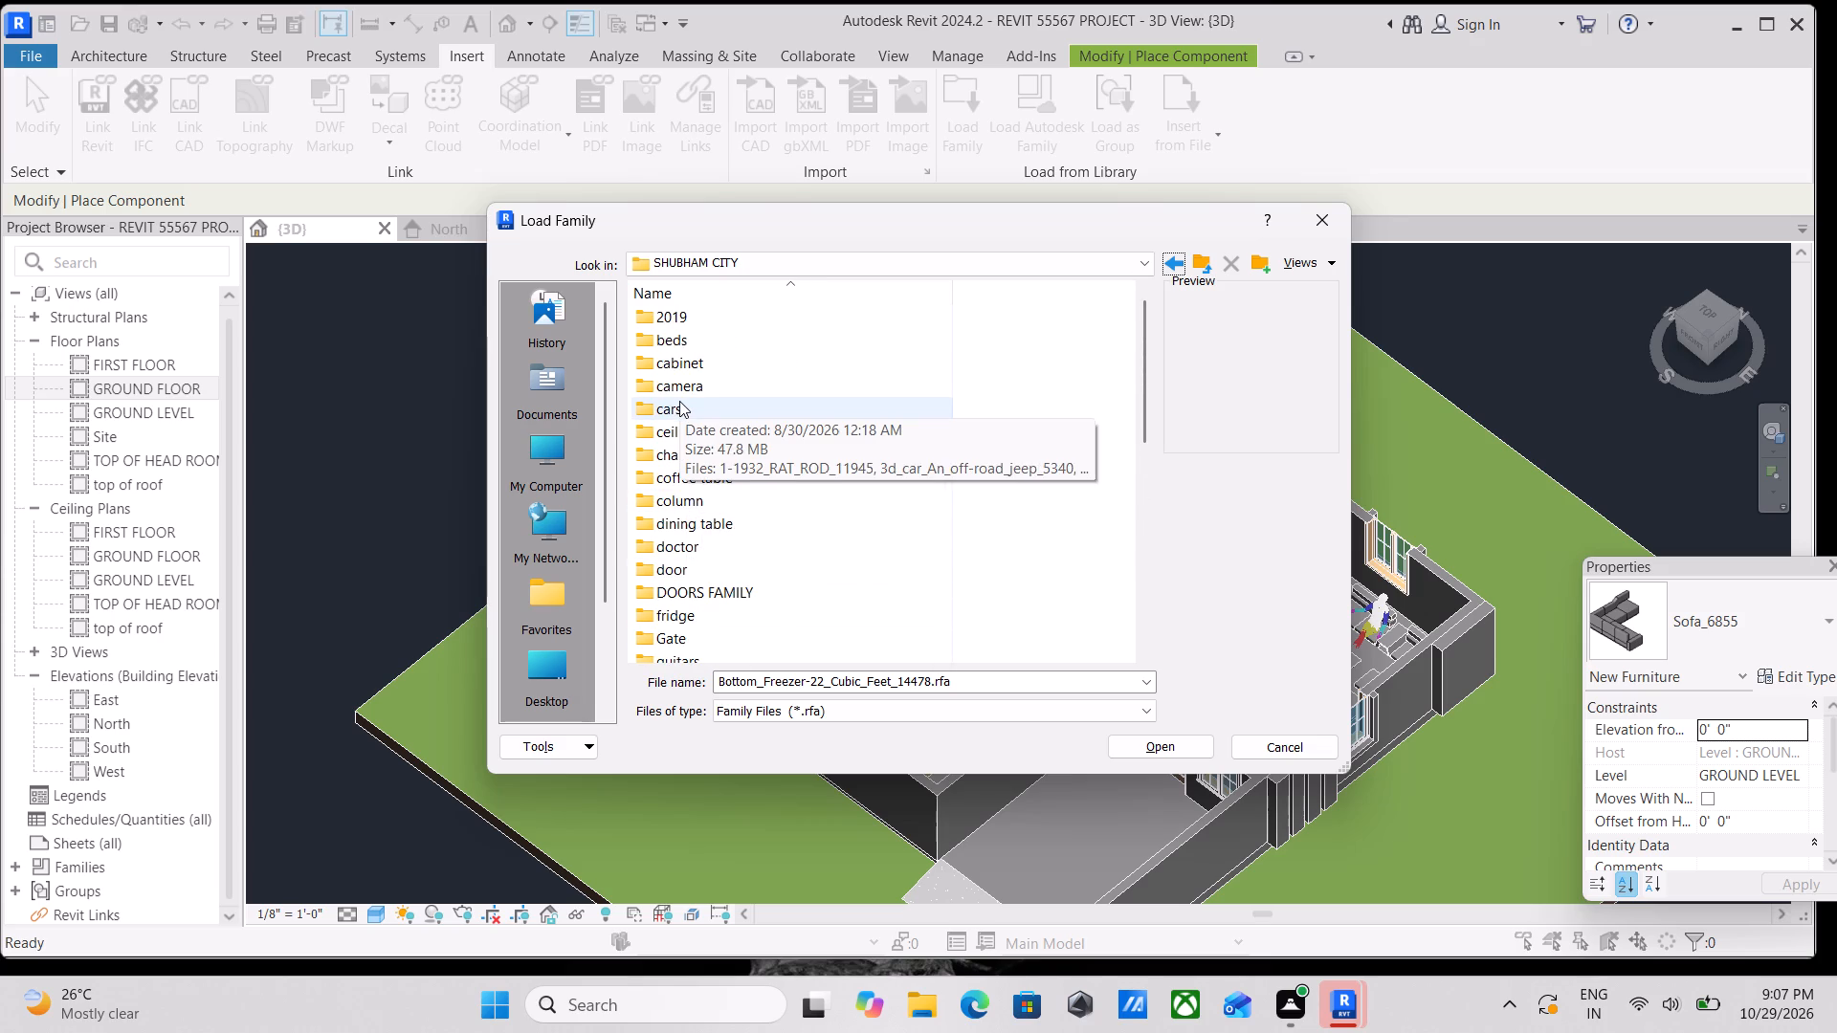
Preview the car families in the cars folder, including the Audi, Mercedes, Honda Jazz and off-road jeep models.
double_click(679, 401)
left_click(679, 401)
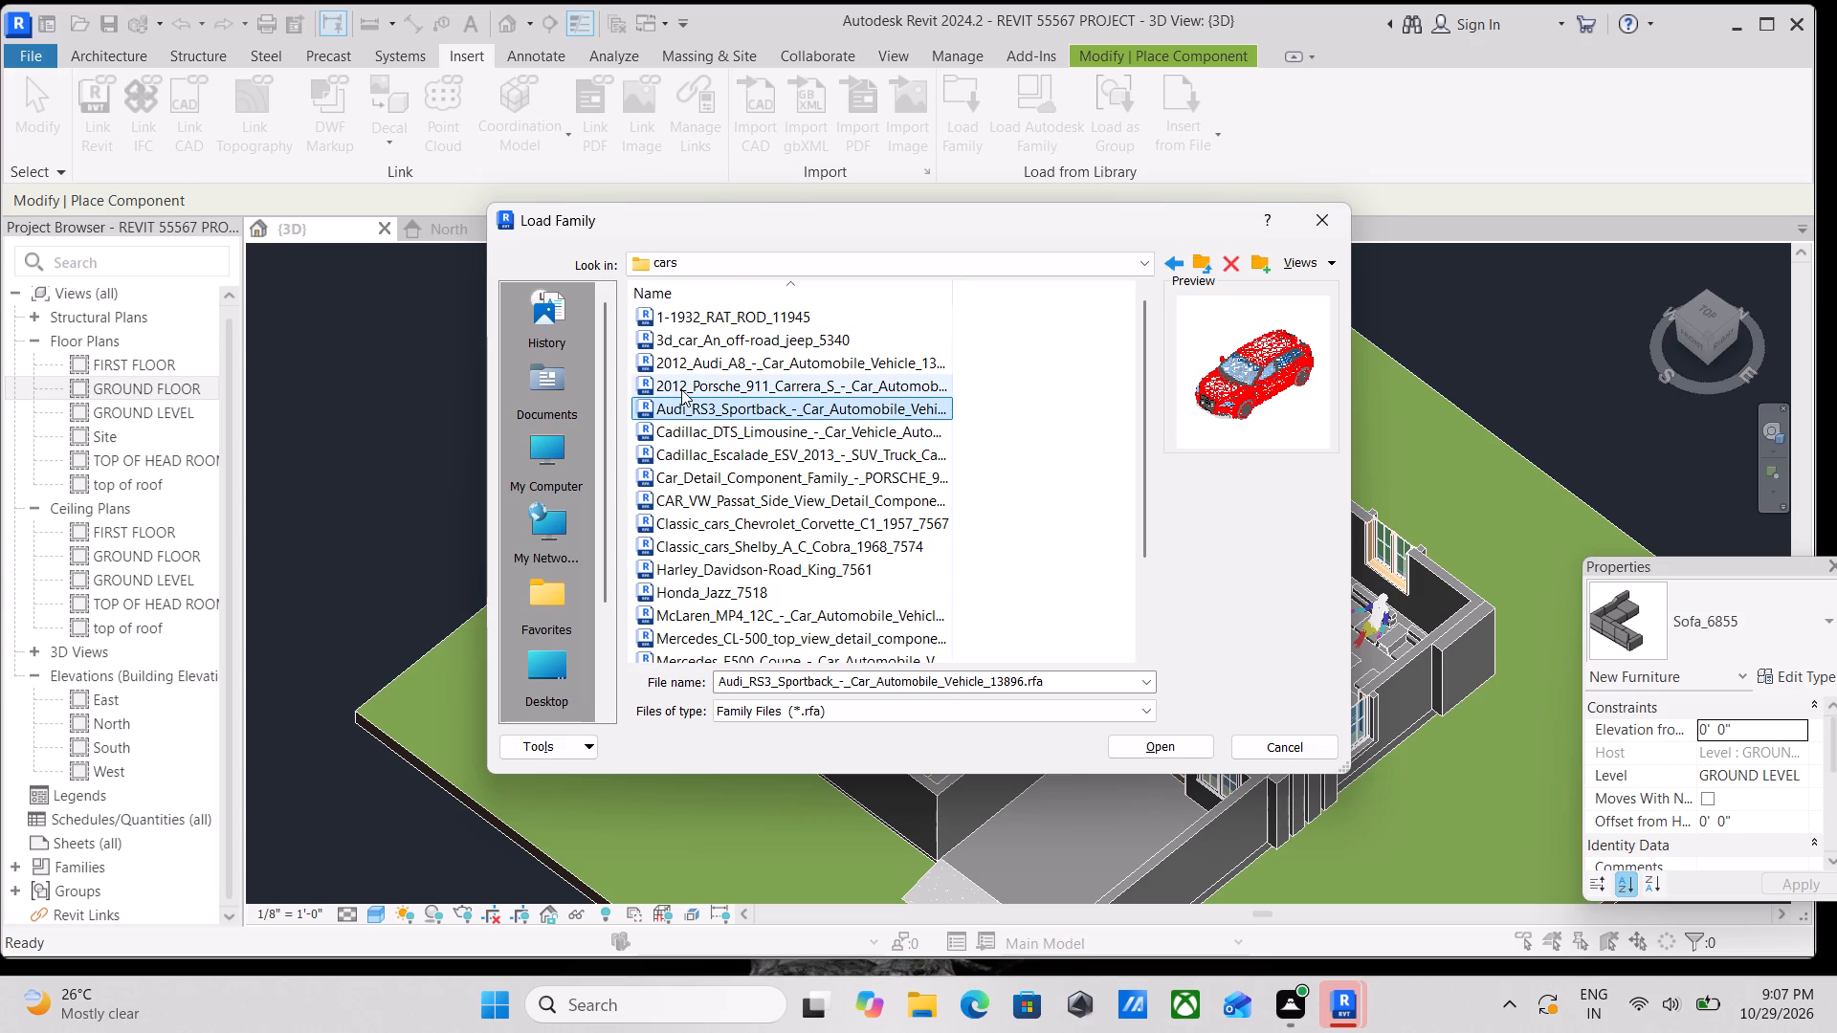
left_click(681, 389)
left_click(681, 356)
left_click(681, 354)
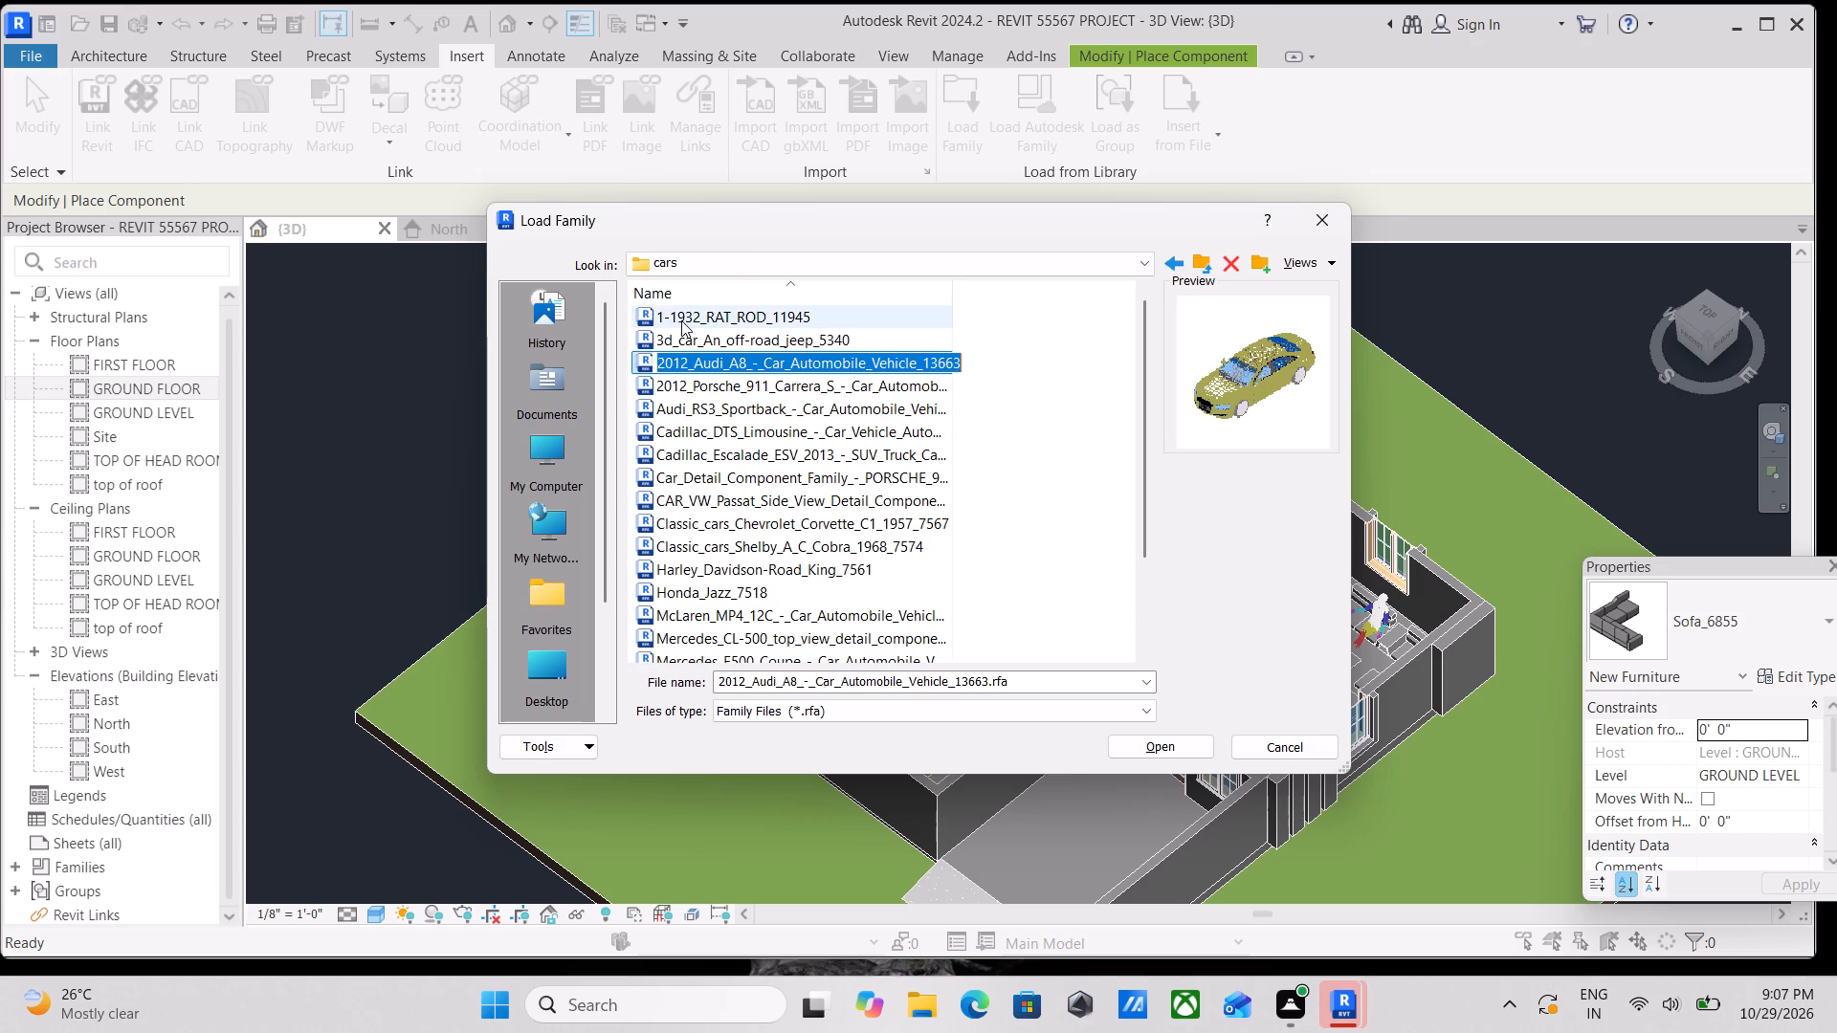
left_click(681, 319)
left_click(689, 340)
left_click(694, 478)
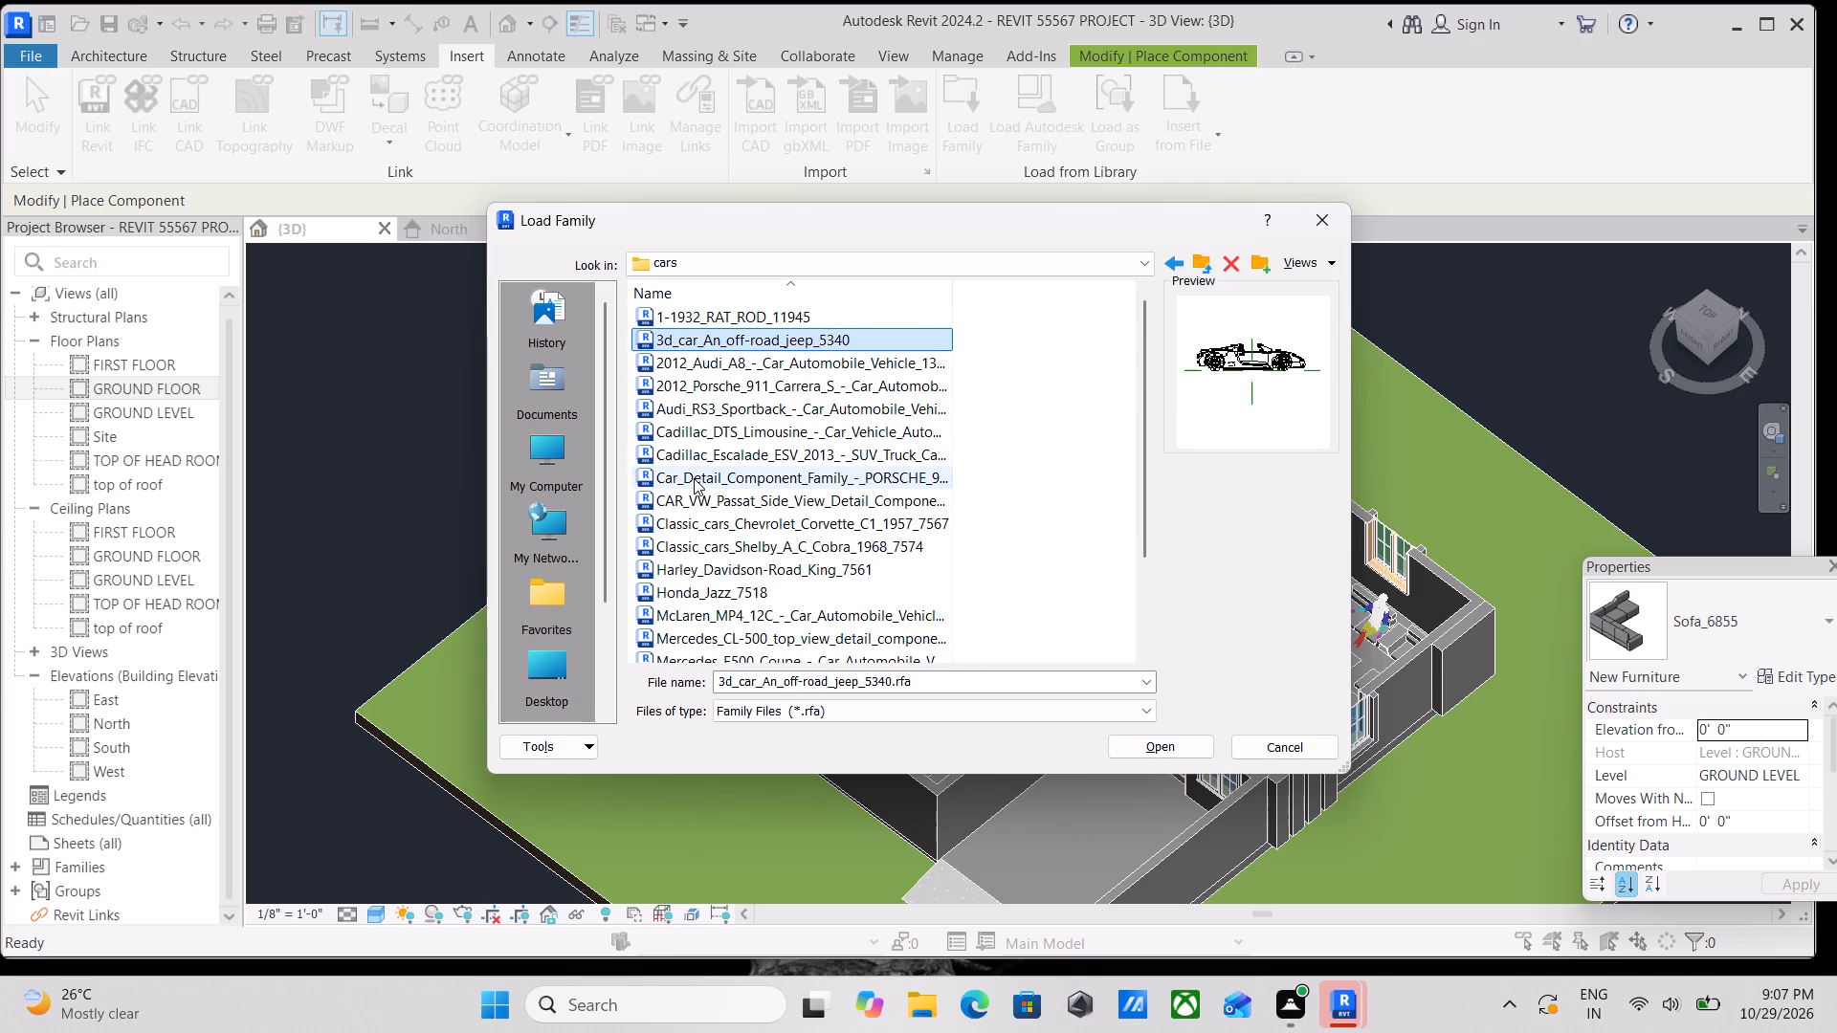
scroll(694, 478, "down", 2)
left_click(699, 505)
left_click(700, 473)
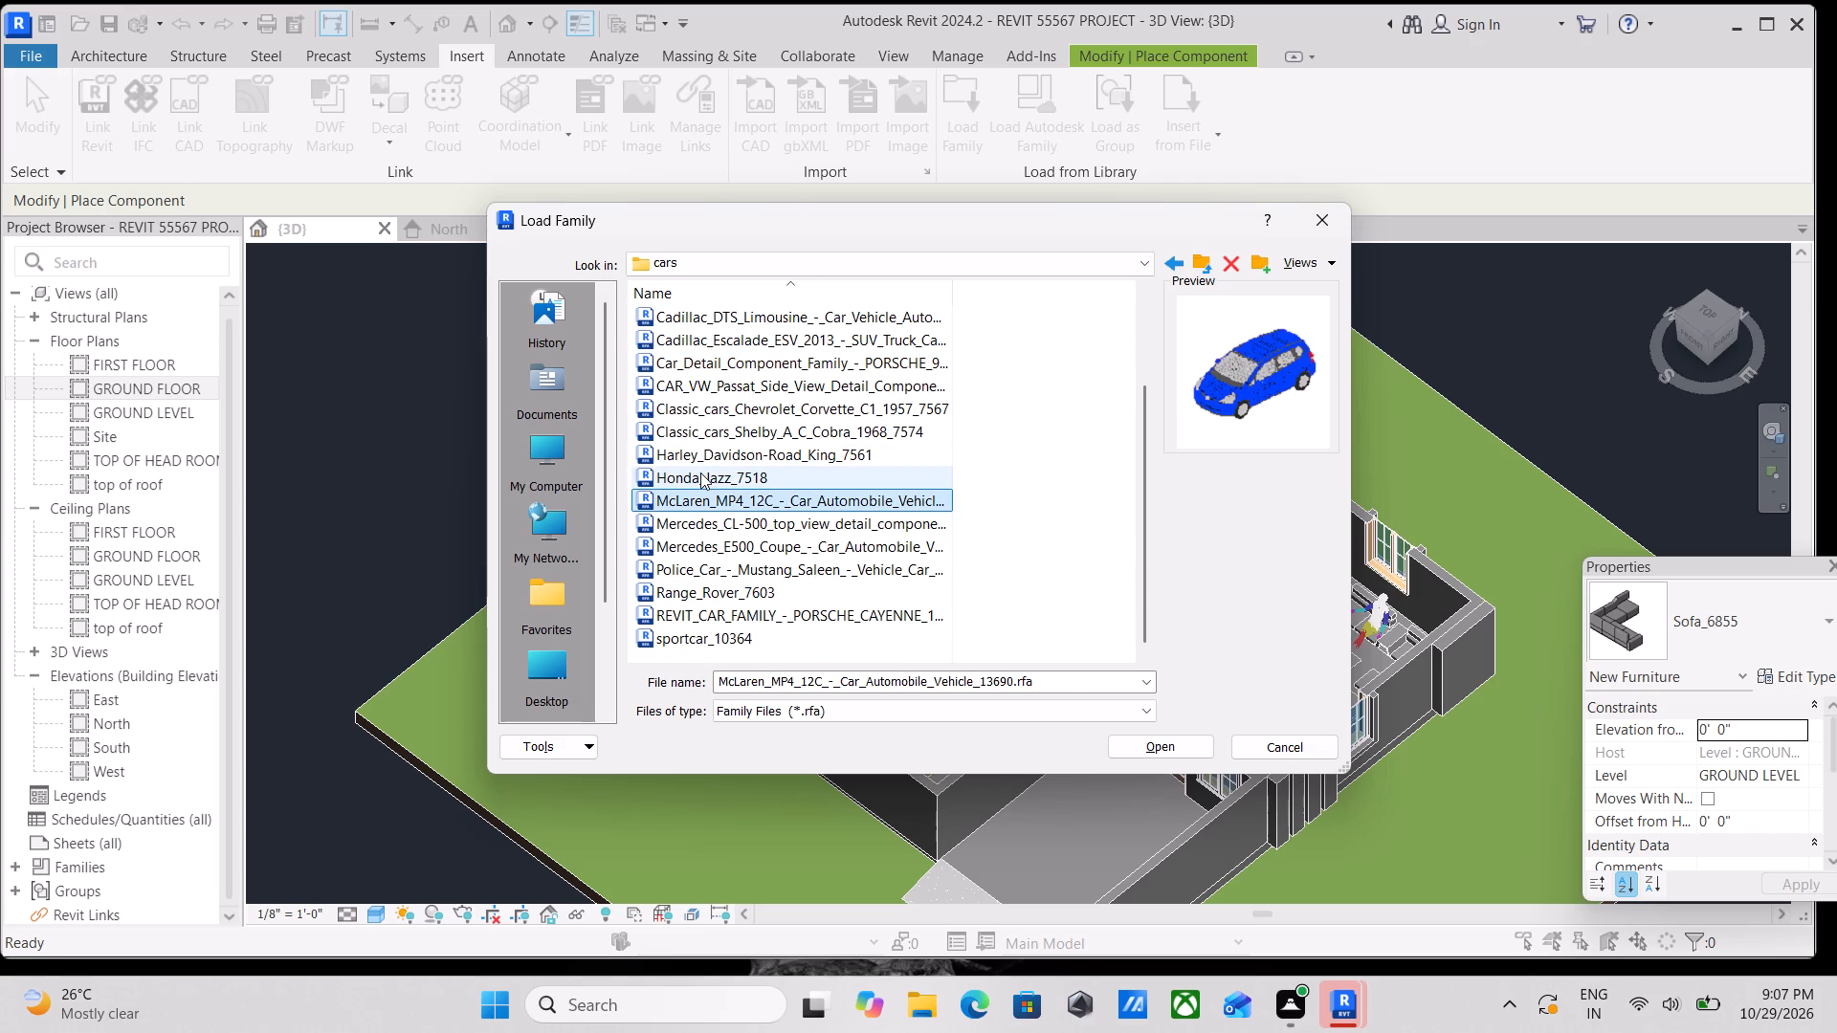
scroll(702, 476, "down", 2)
left_click(726, 535)
scroll(726, 535, "down", 2)
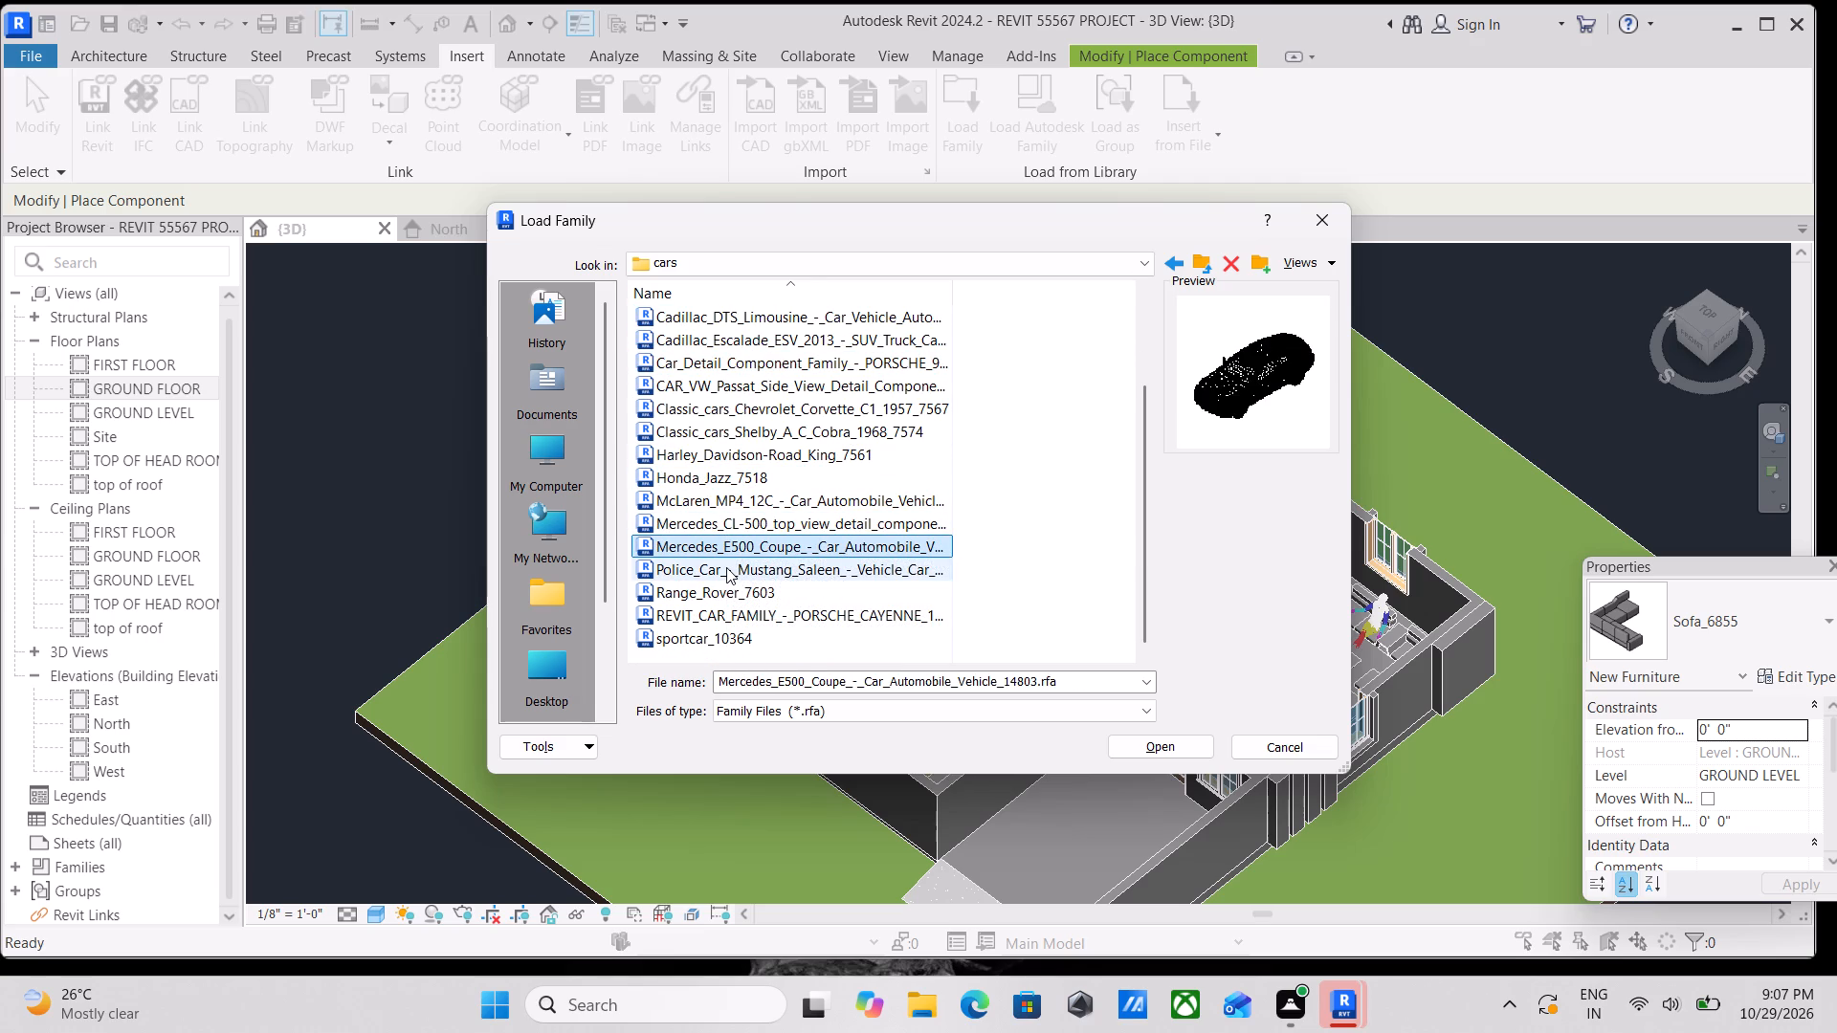
left_click(726, 567)
left_click(735, 533)
left_click(734, 503)
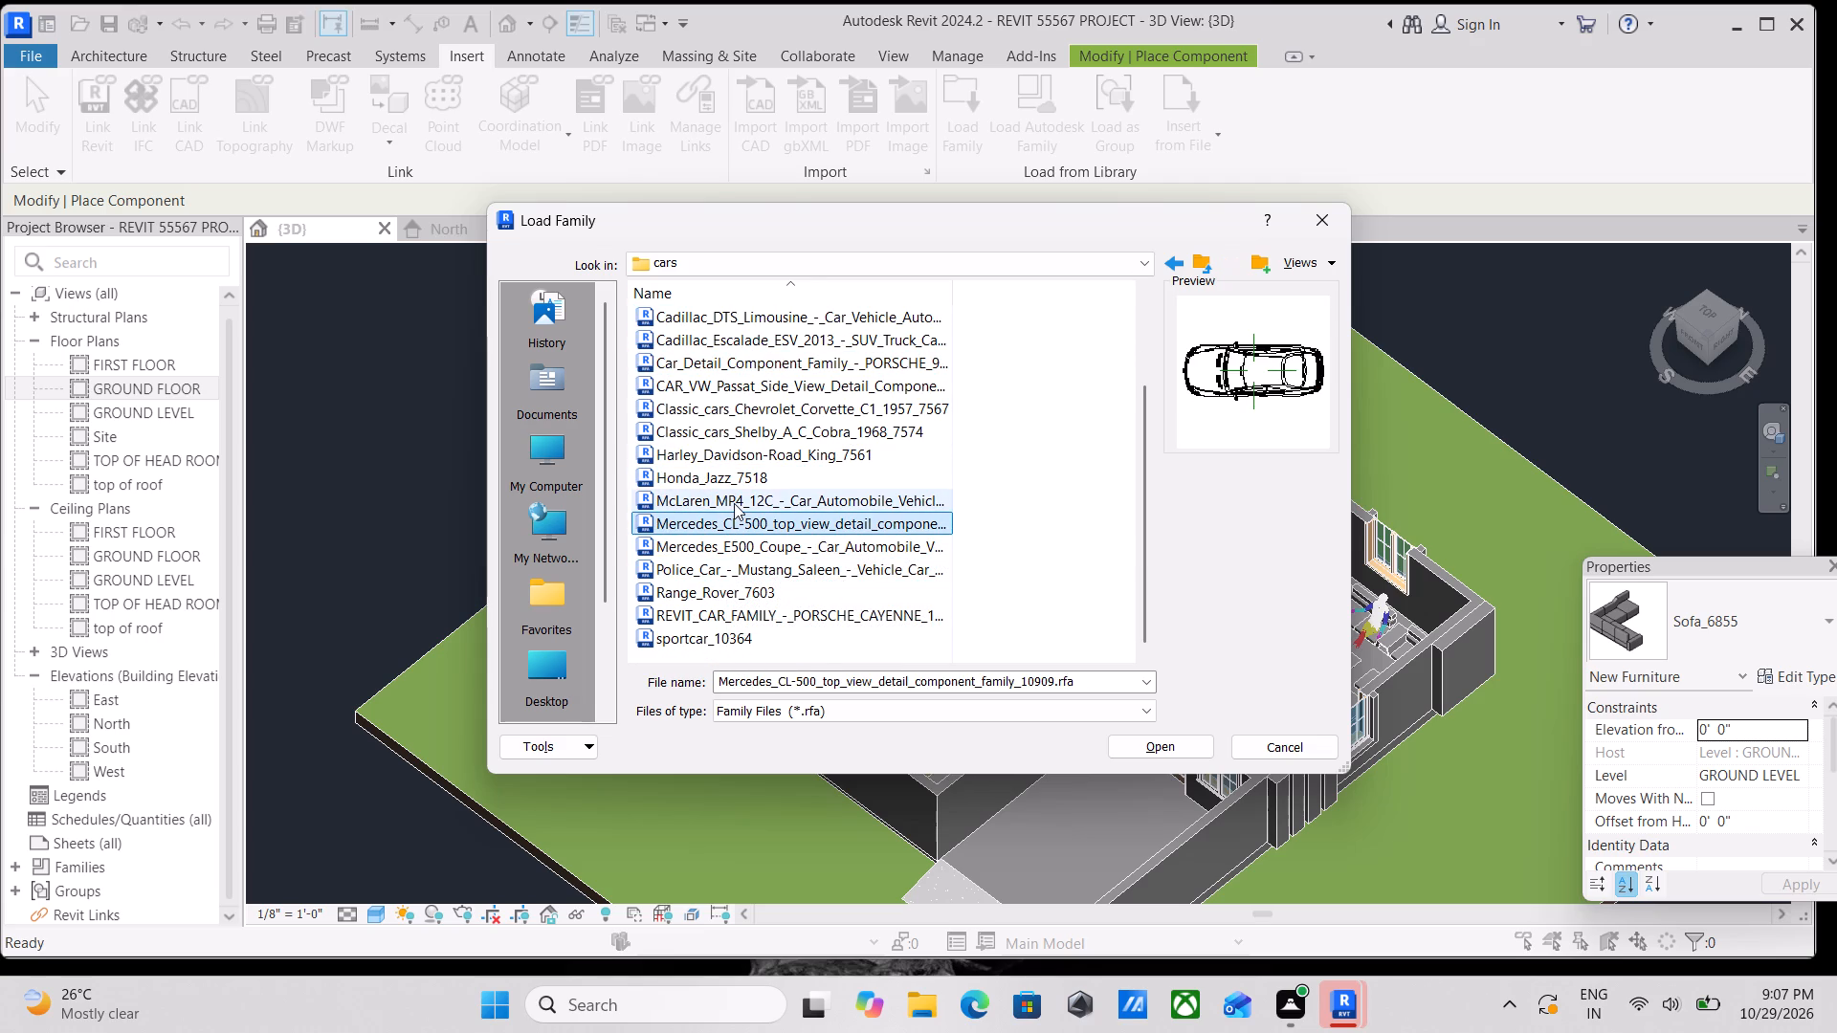
left_click(734, 474)
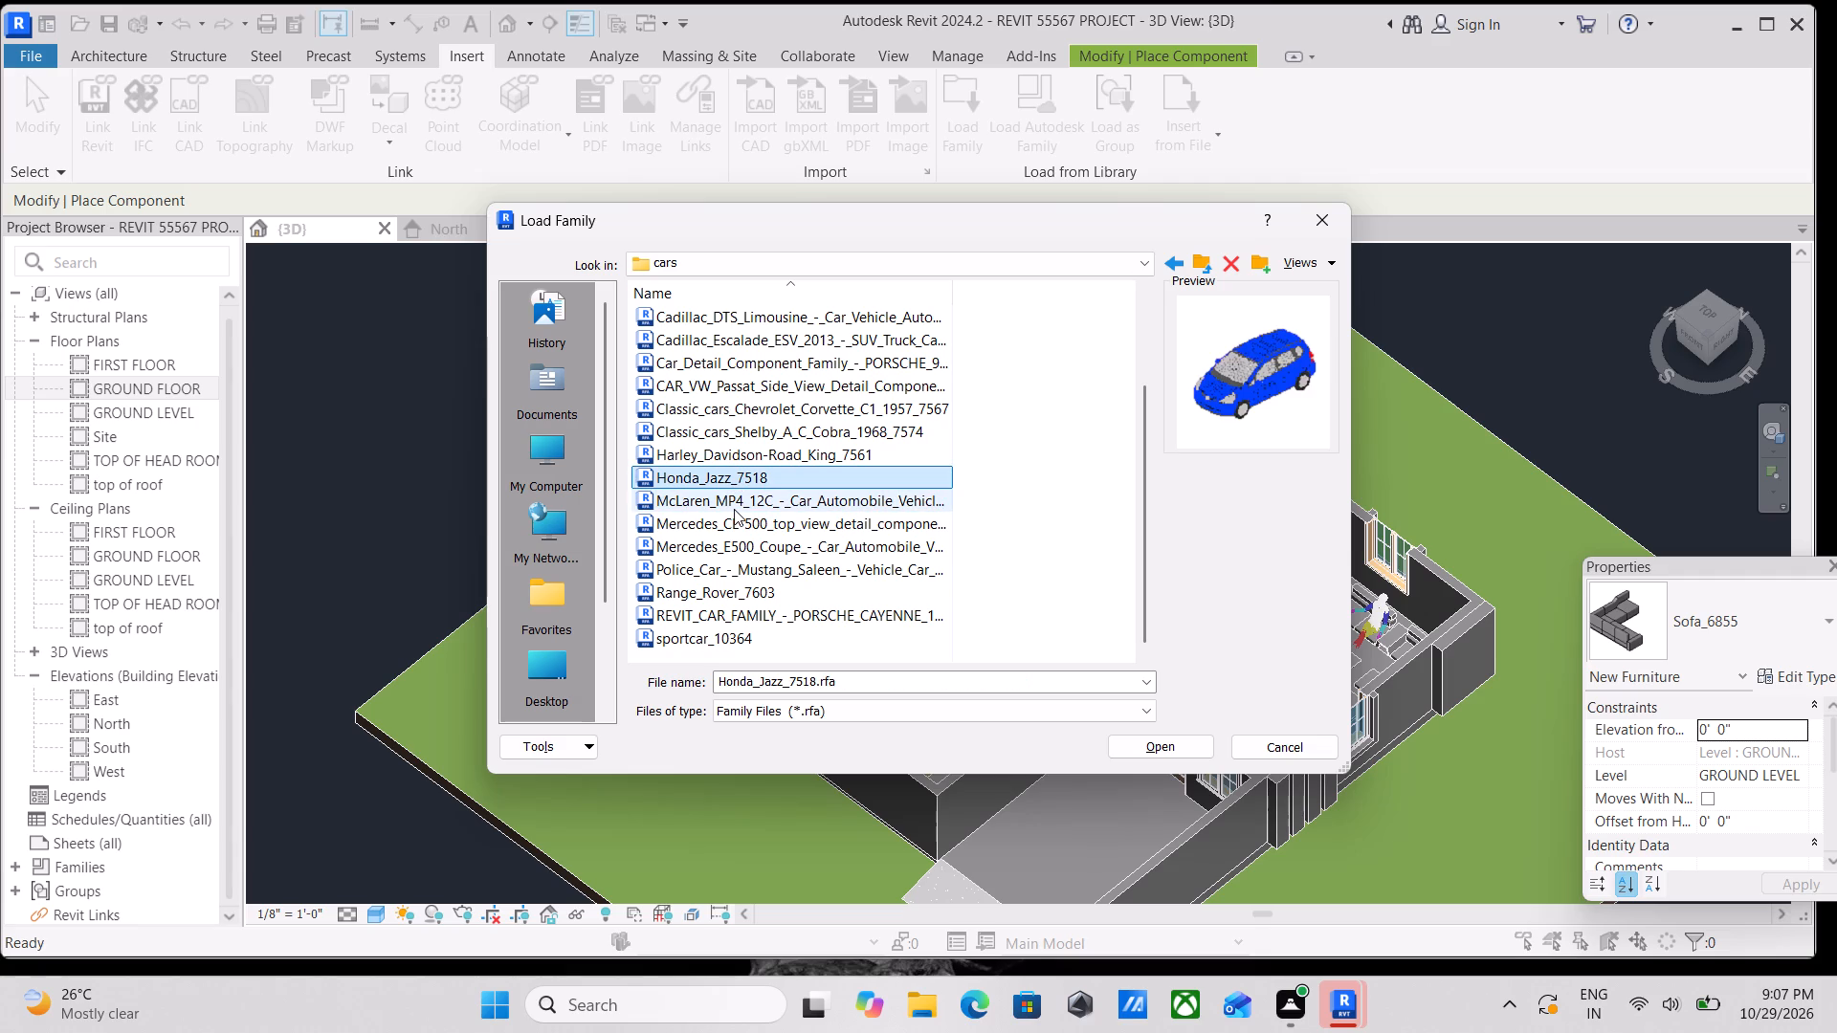
Load the McLaren_MP4_12C_-_Car_Automobile_Vehicle_13690 family from the cars folder.
left_click(734, 509)
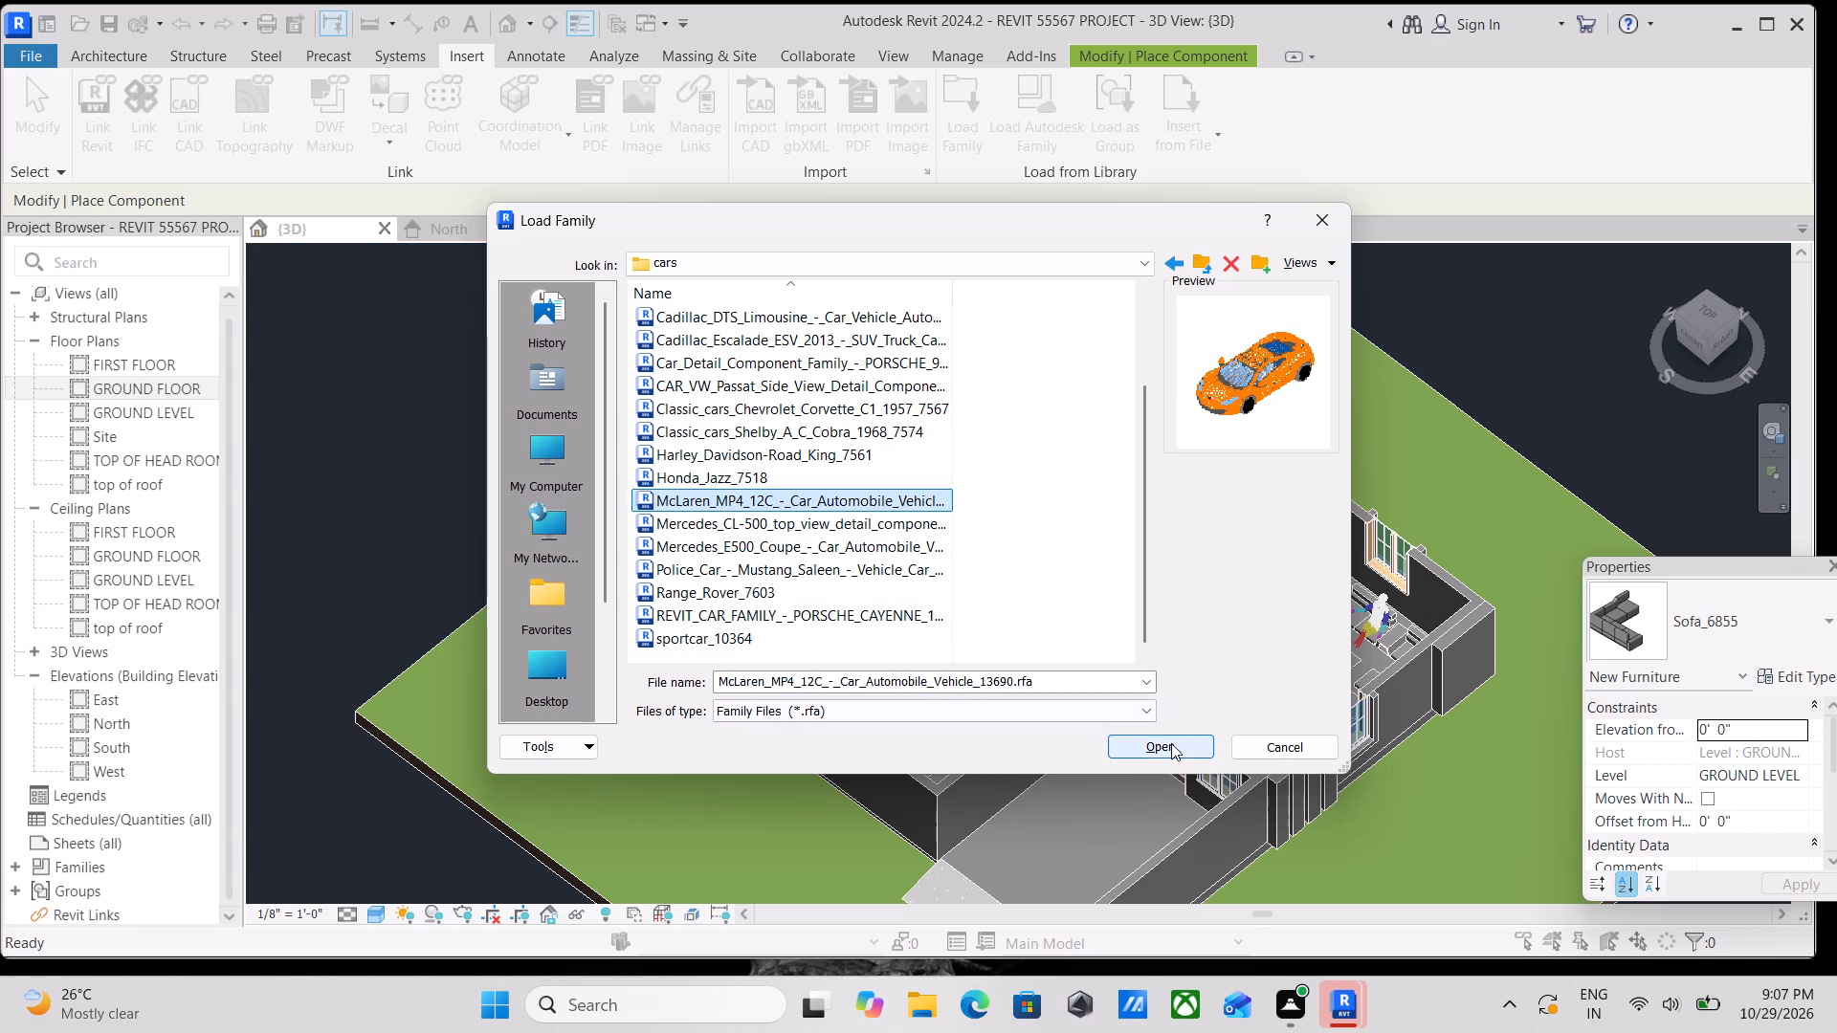
left_click(1171, 745)
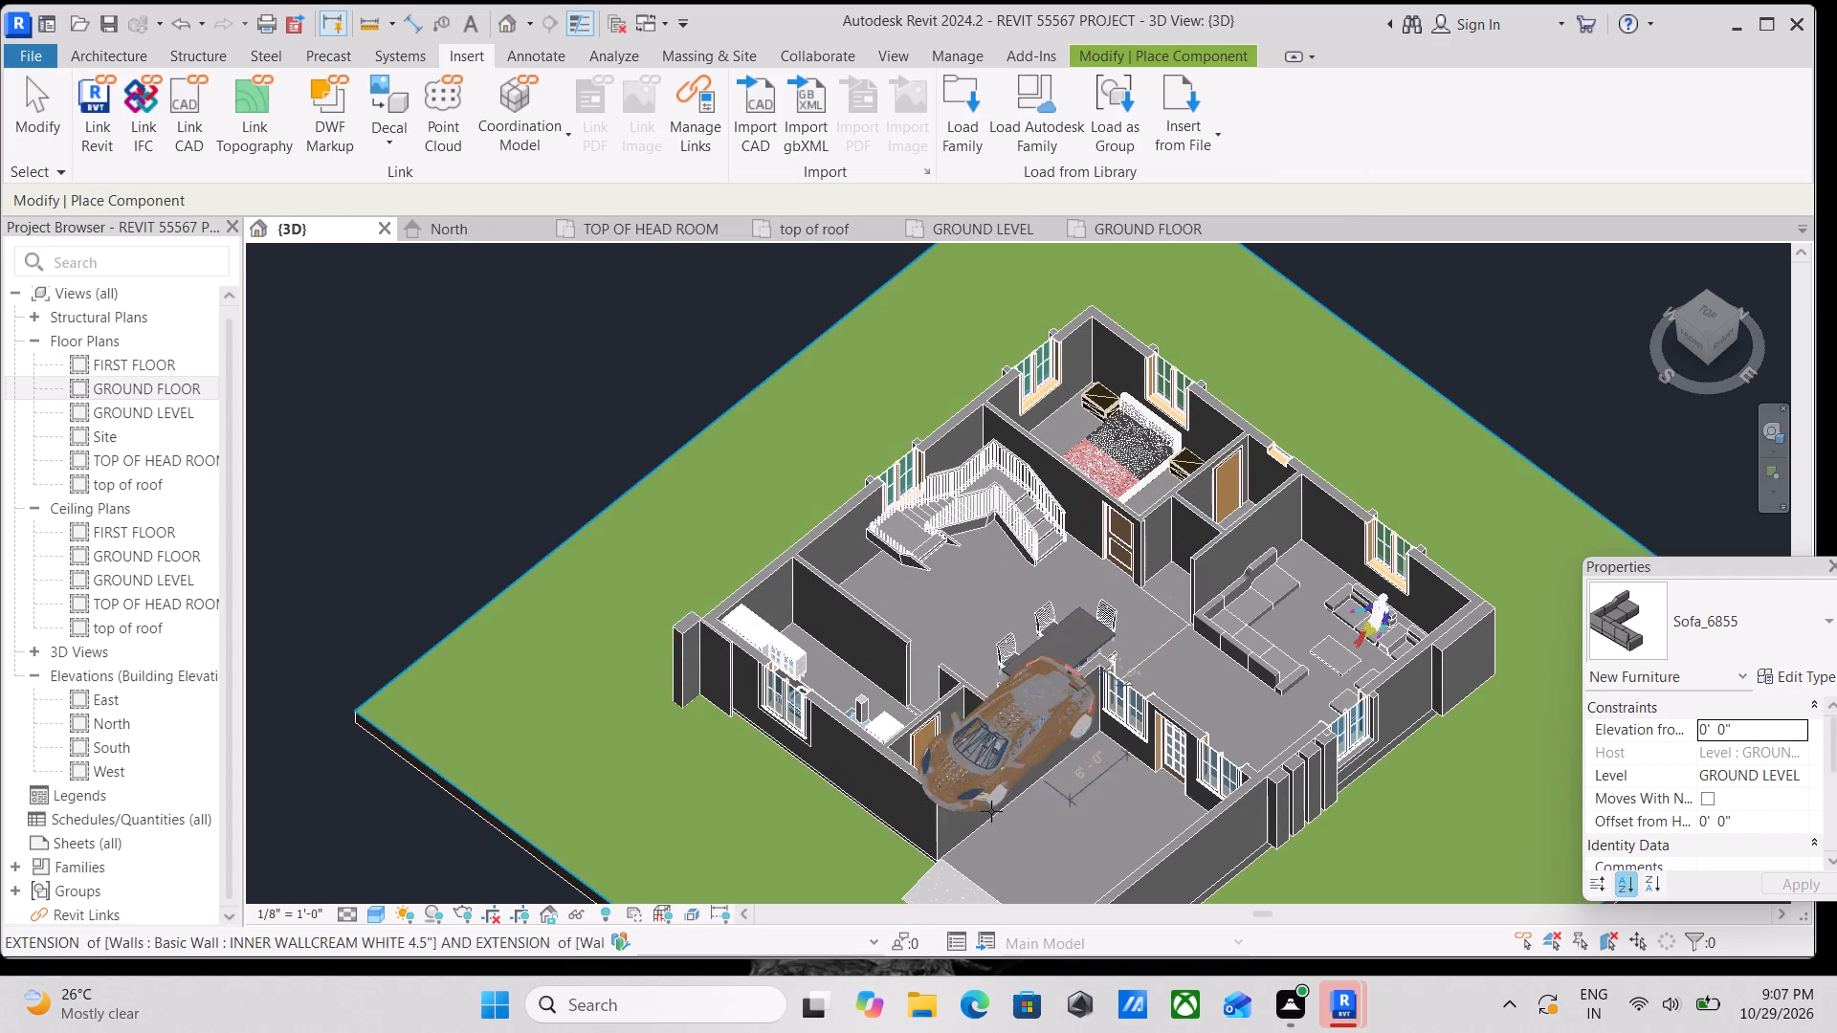
Rotate the McLaren car two quarter turns and place it in the open parking area outside the glazed-door wall.
key("space")
key("space")
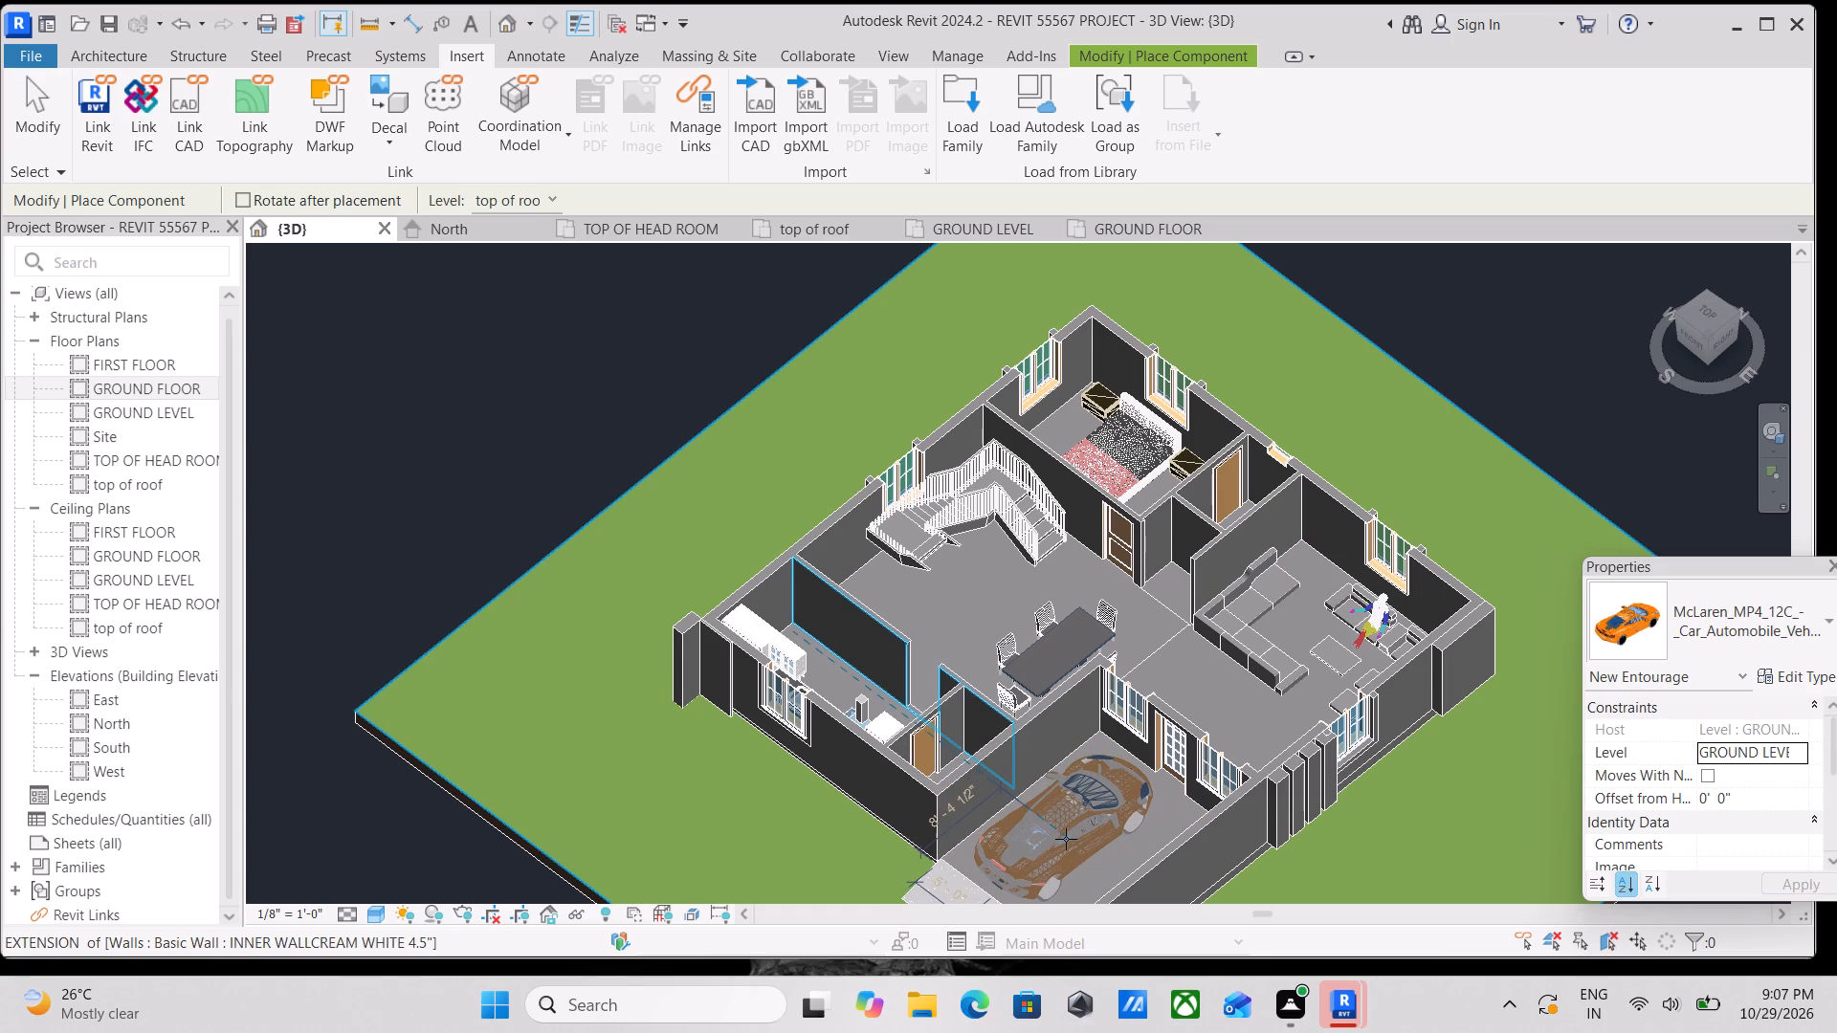
left_click(1066, 839)
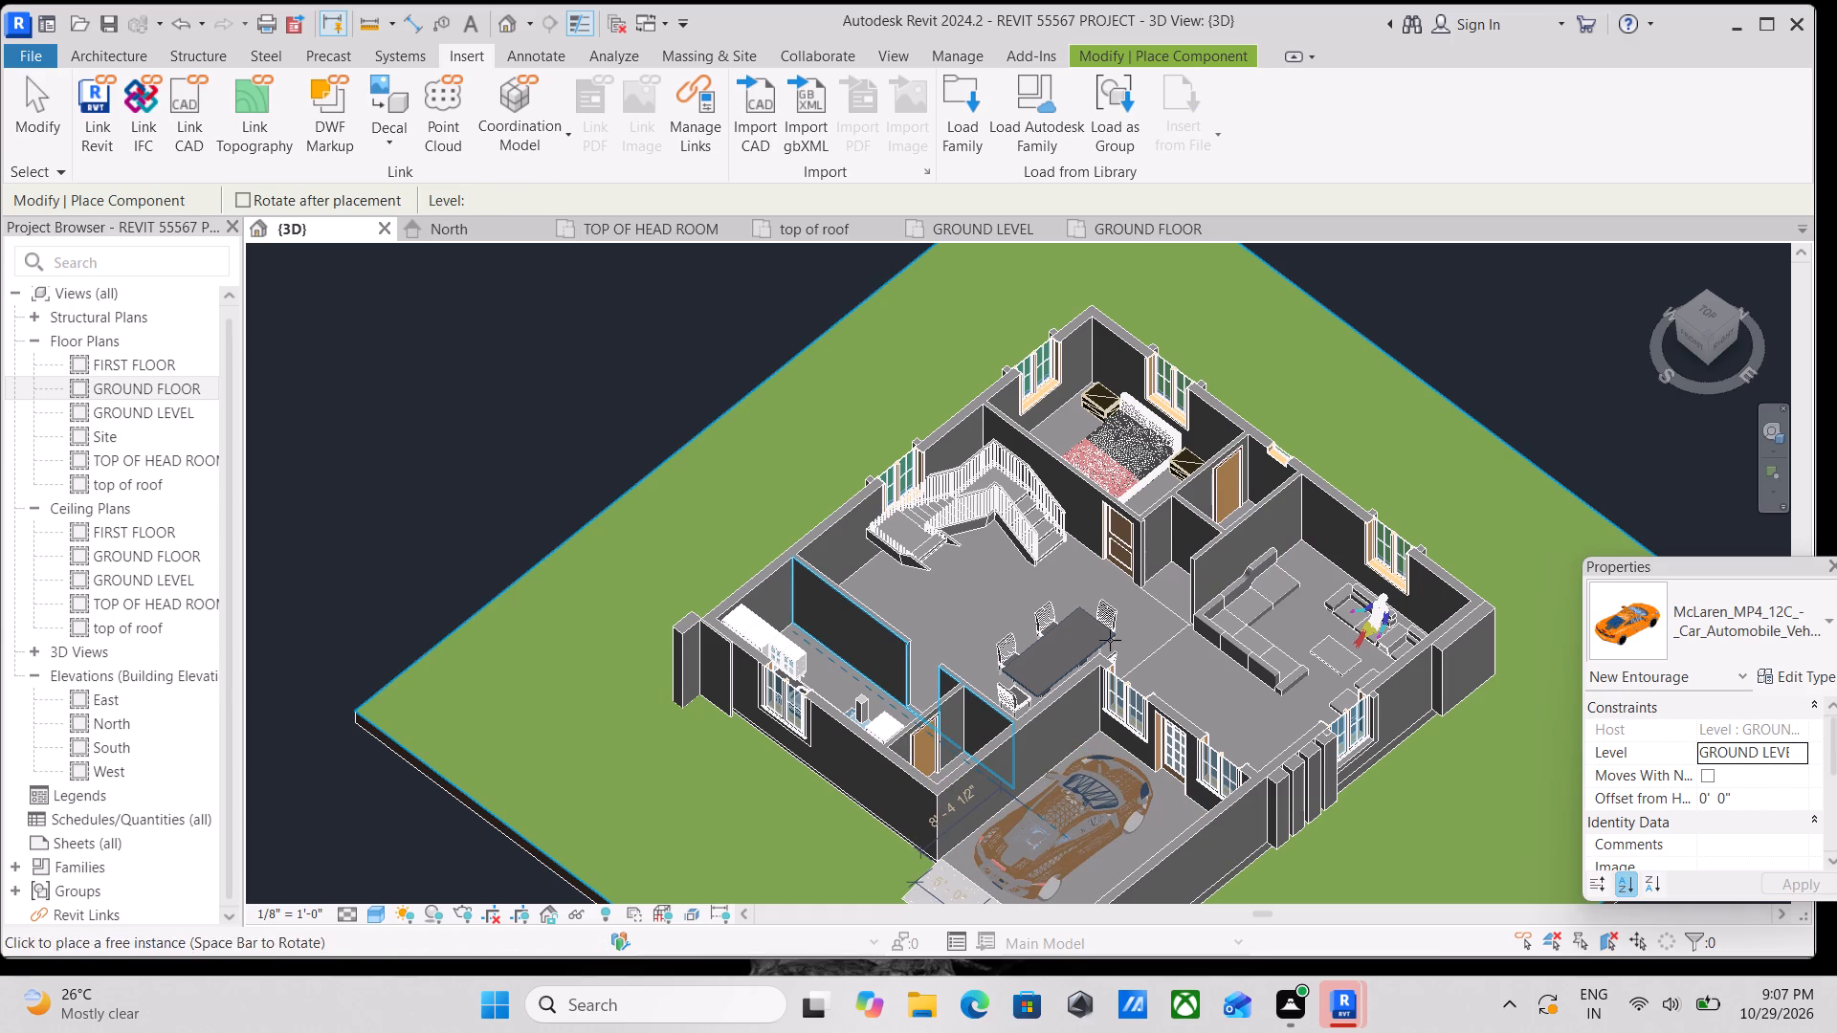
End component placement with the single McLaren car left in the parking area.
key("Escape")
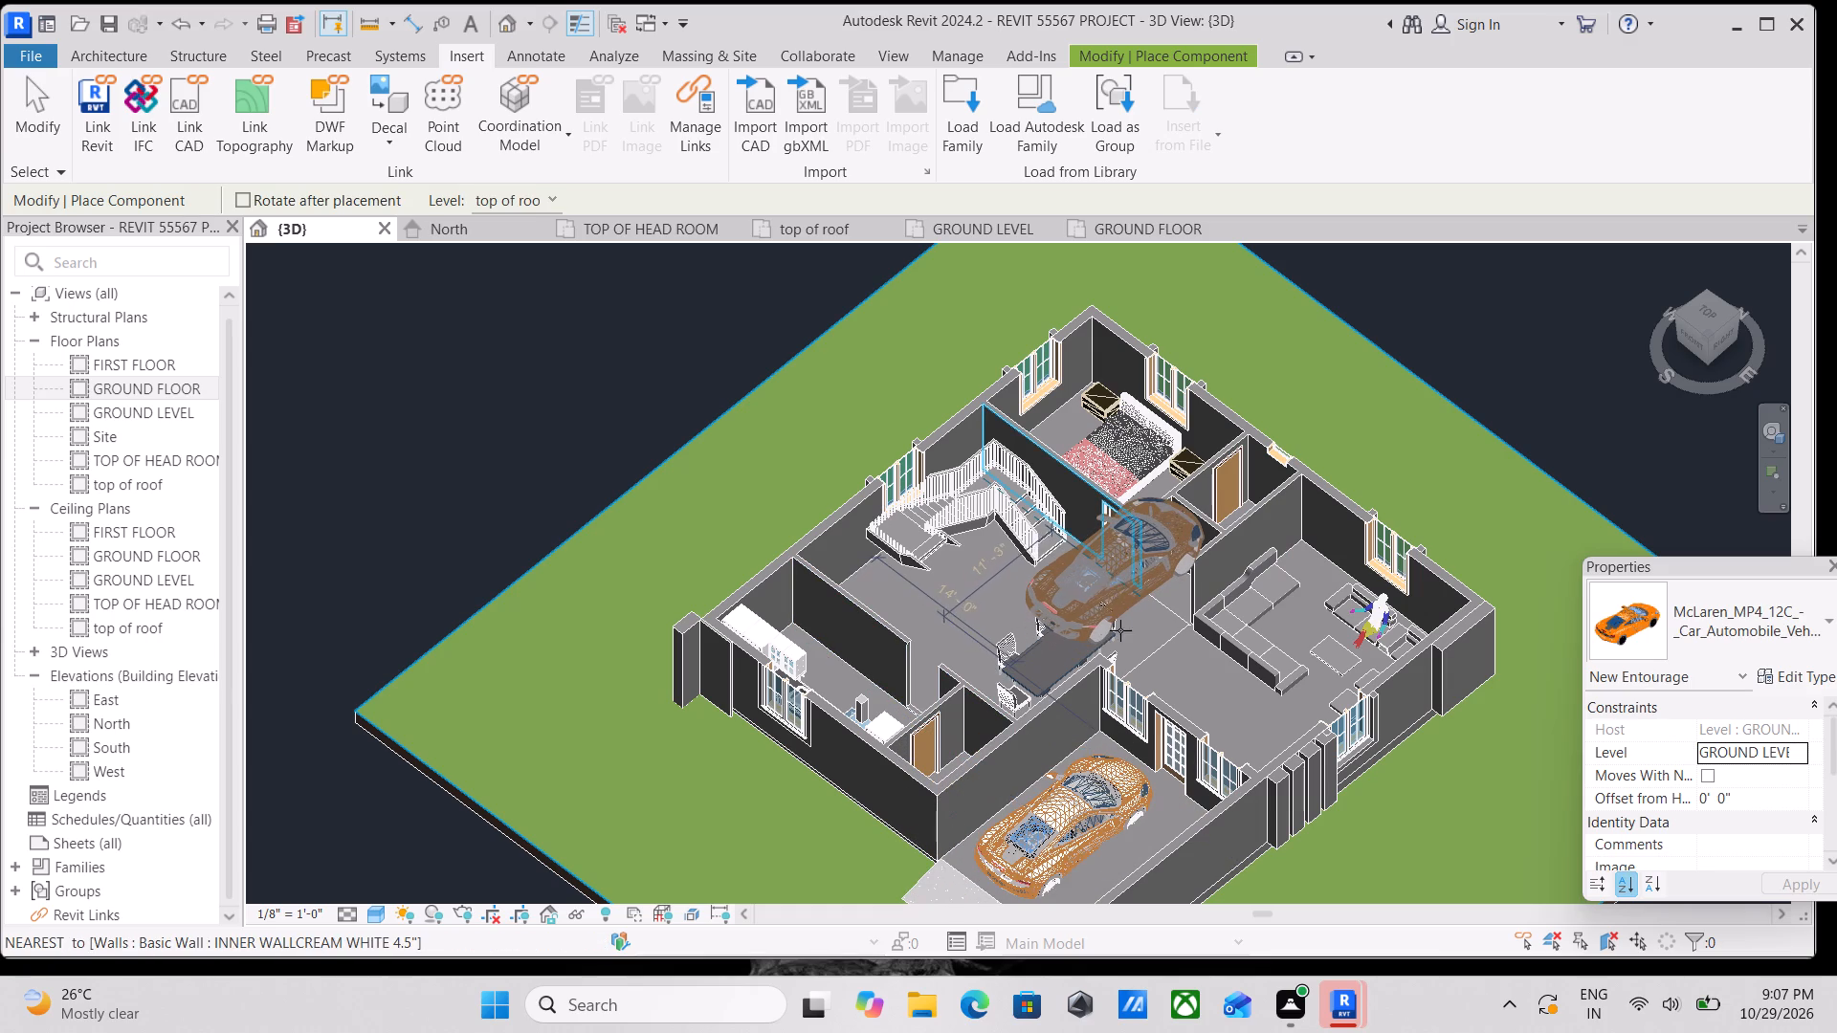
key("Escape")
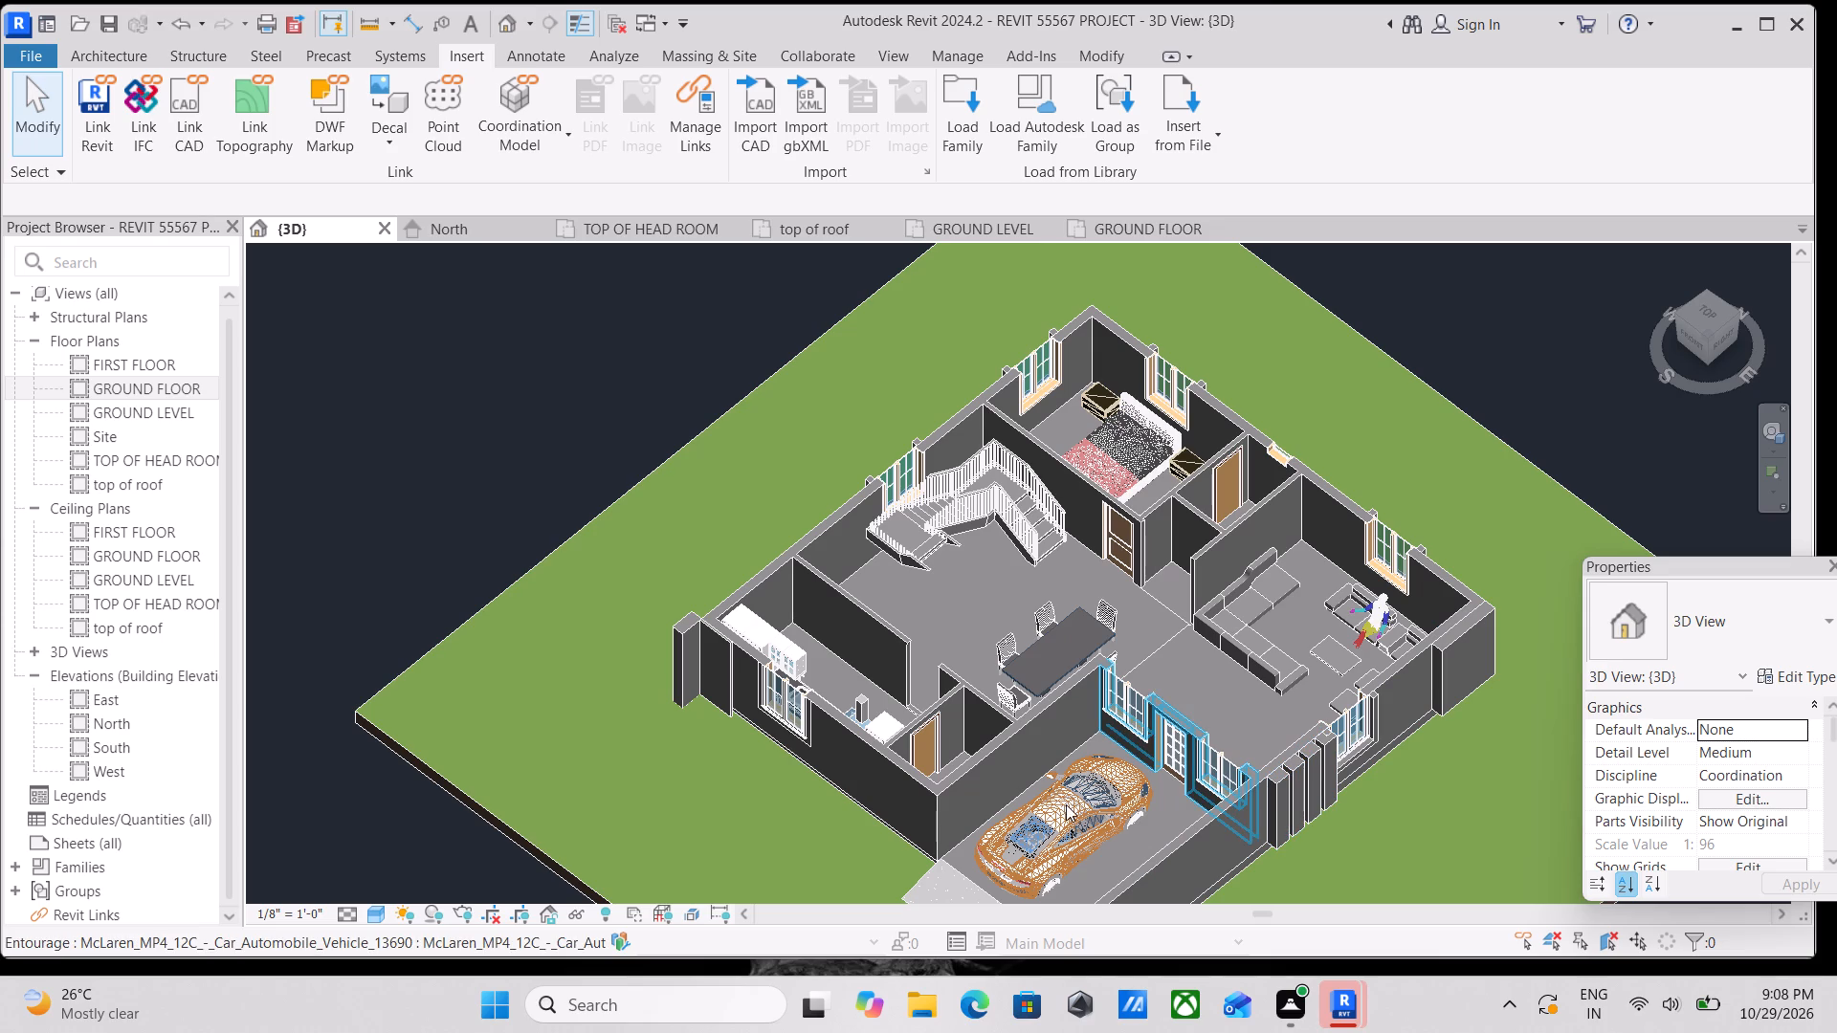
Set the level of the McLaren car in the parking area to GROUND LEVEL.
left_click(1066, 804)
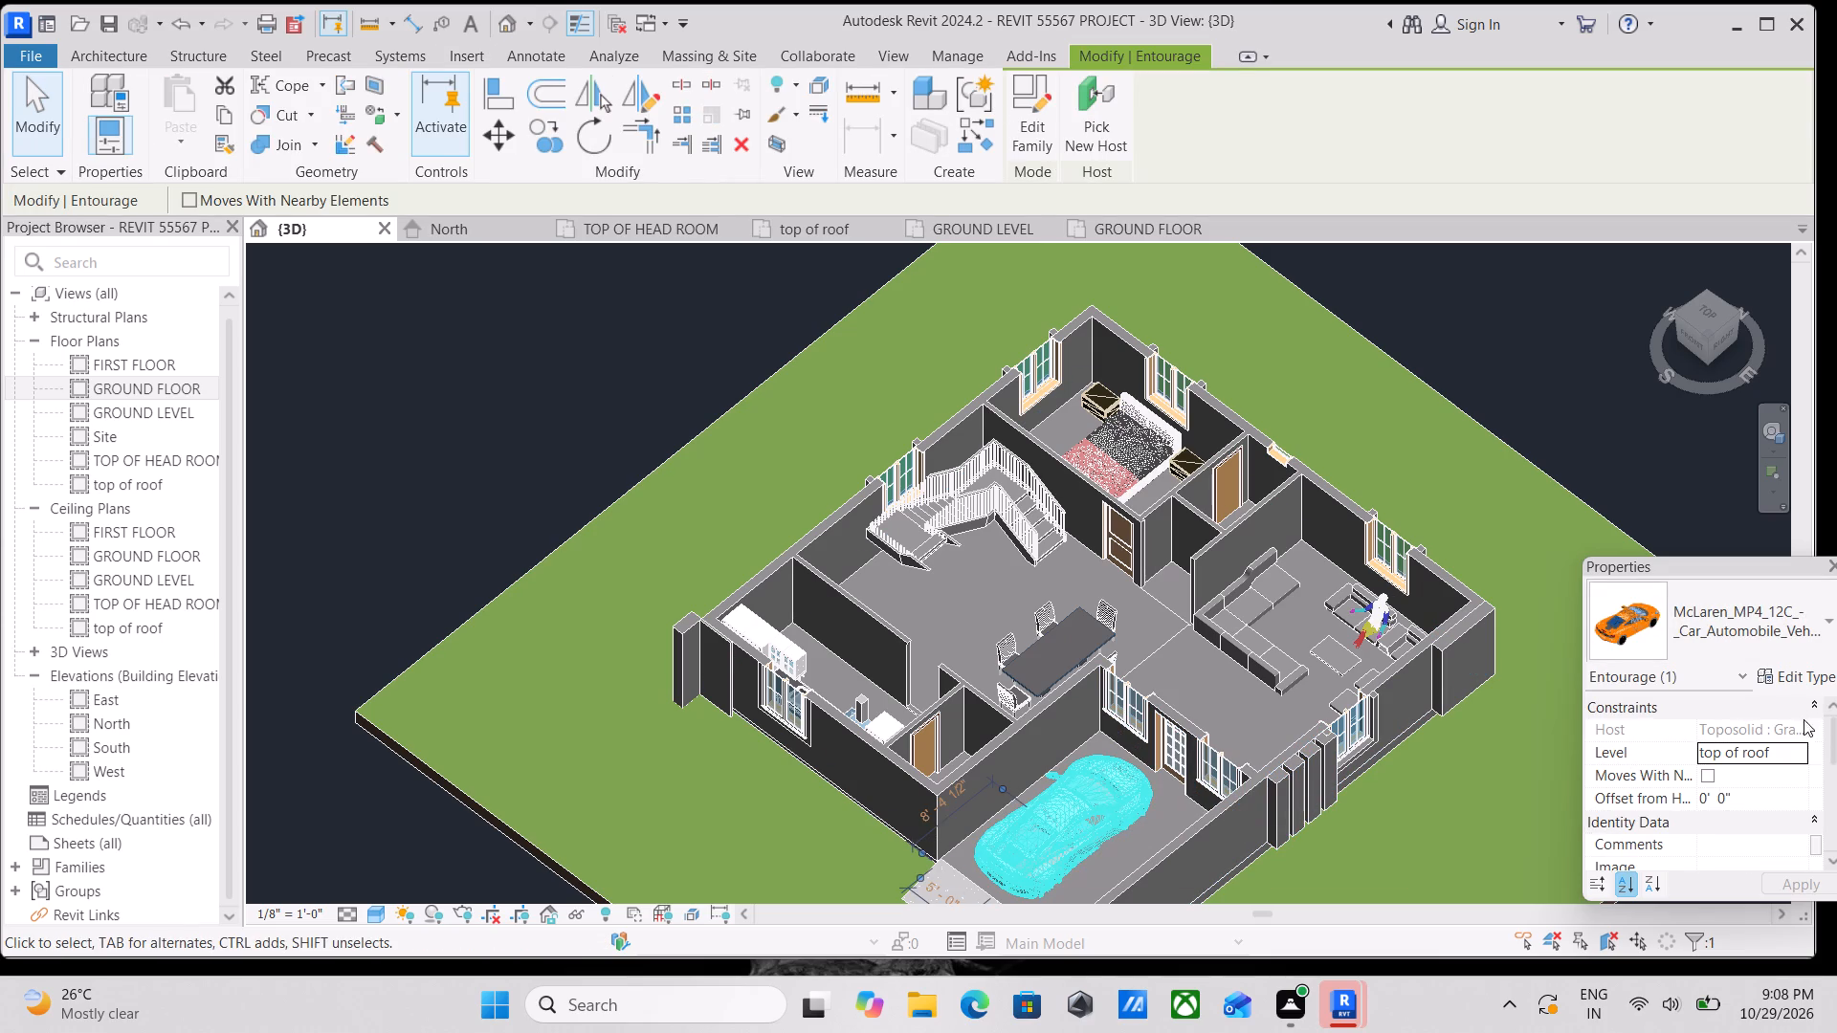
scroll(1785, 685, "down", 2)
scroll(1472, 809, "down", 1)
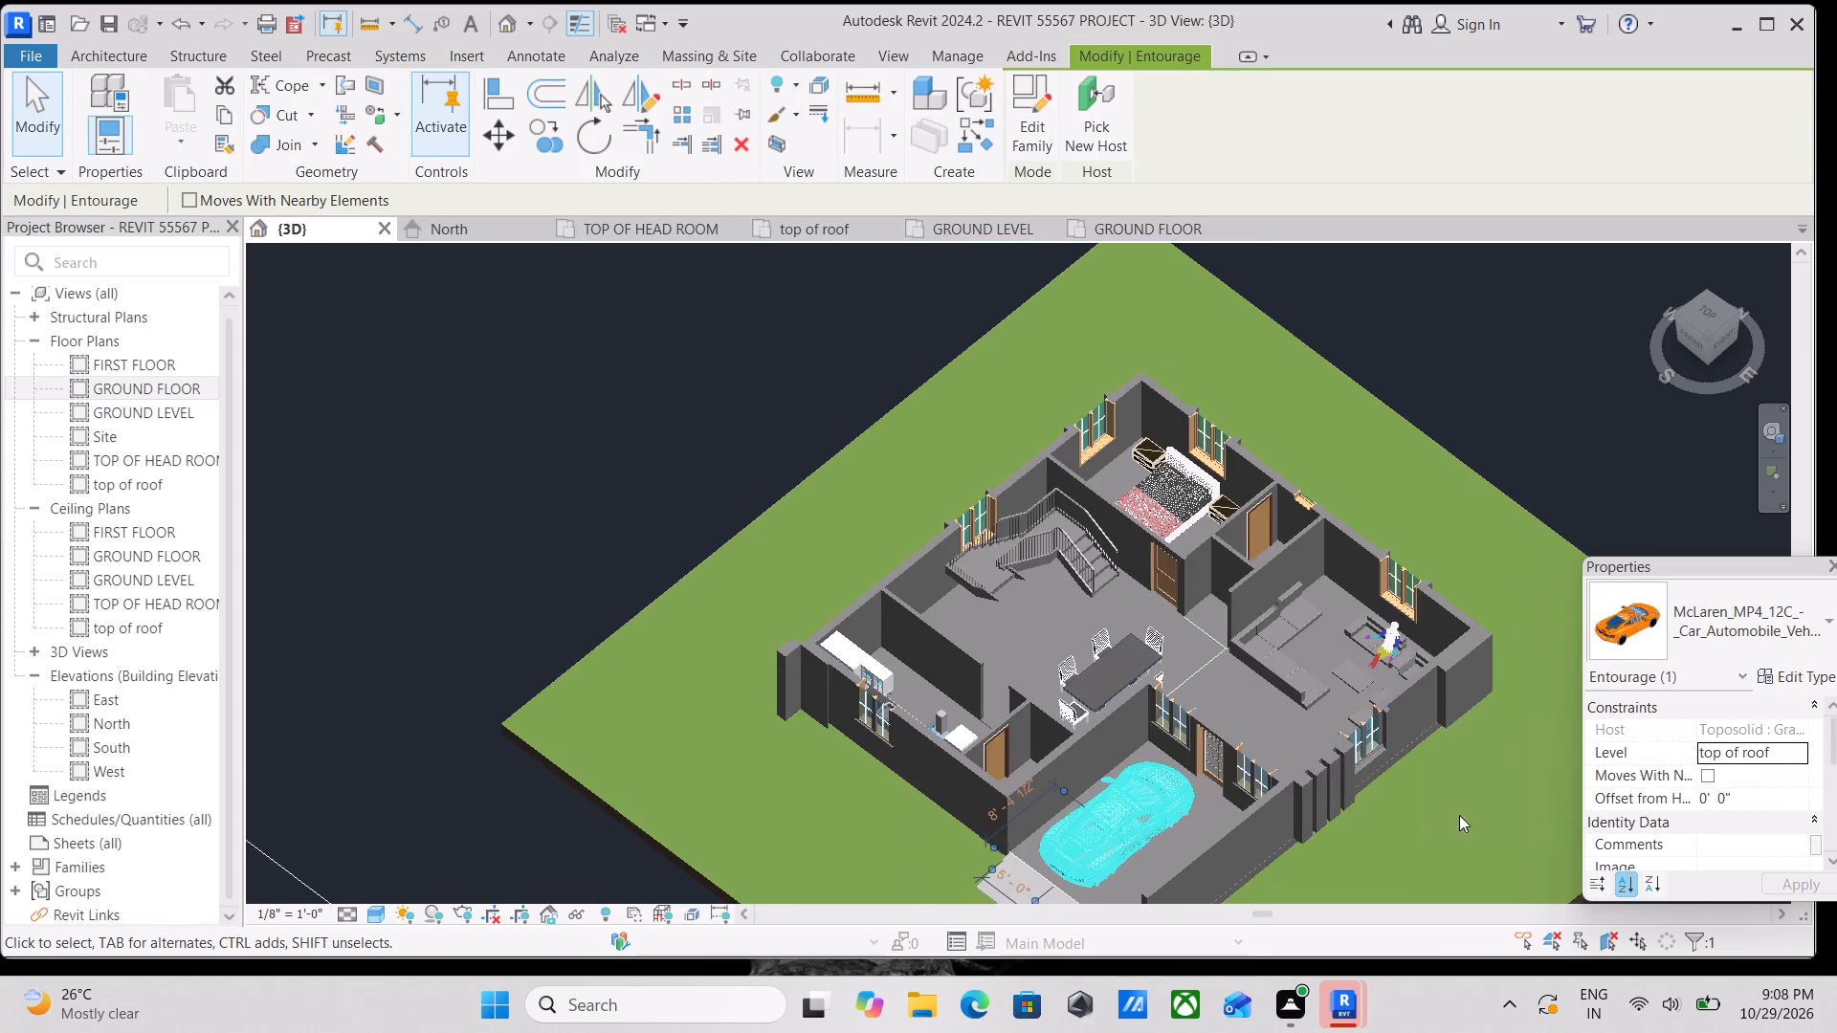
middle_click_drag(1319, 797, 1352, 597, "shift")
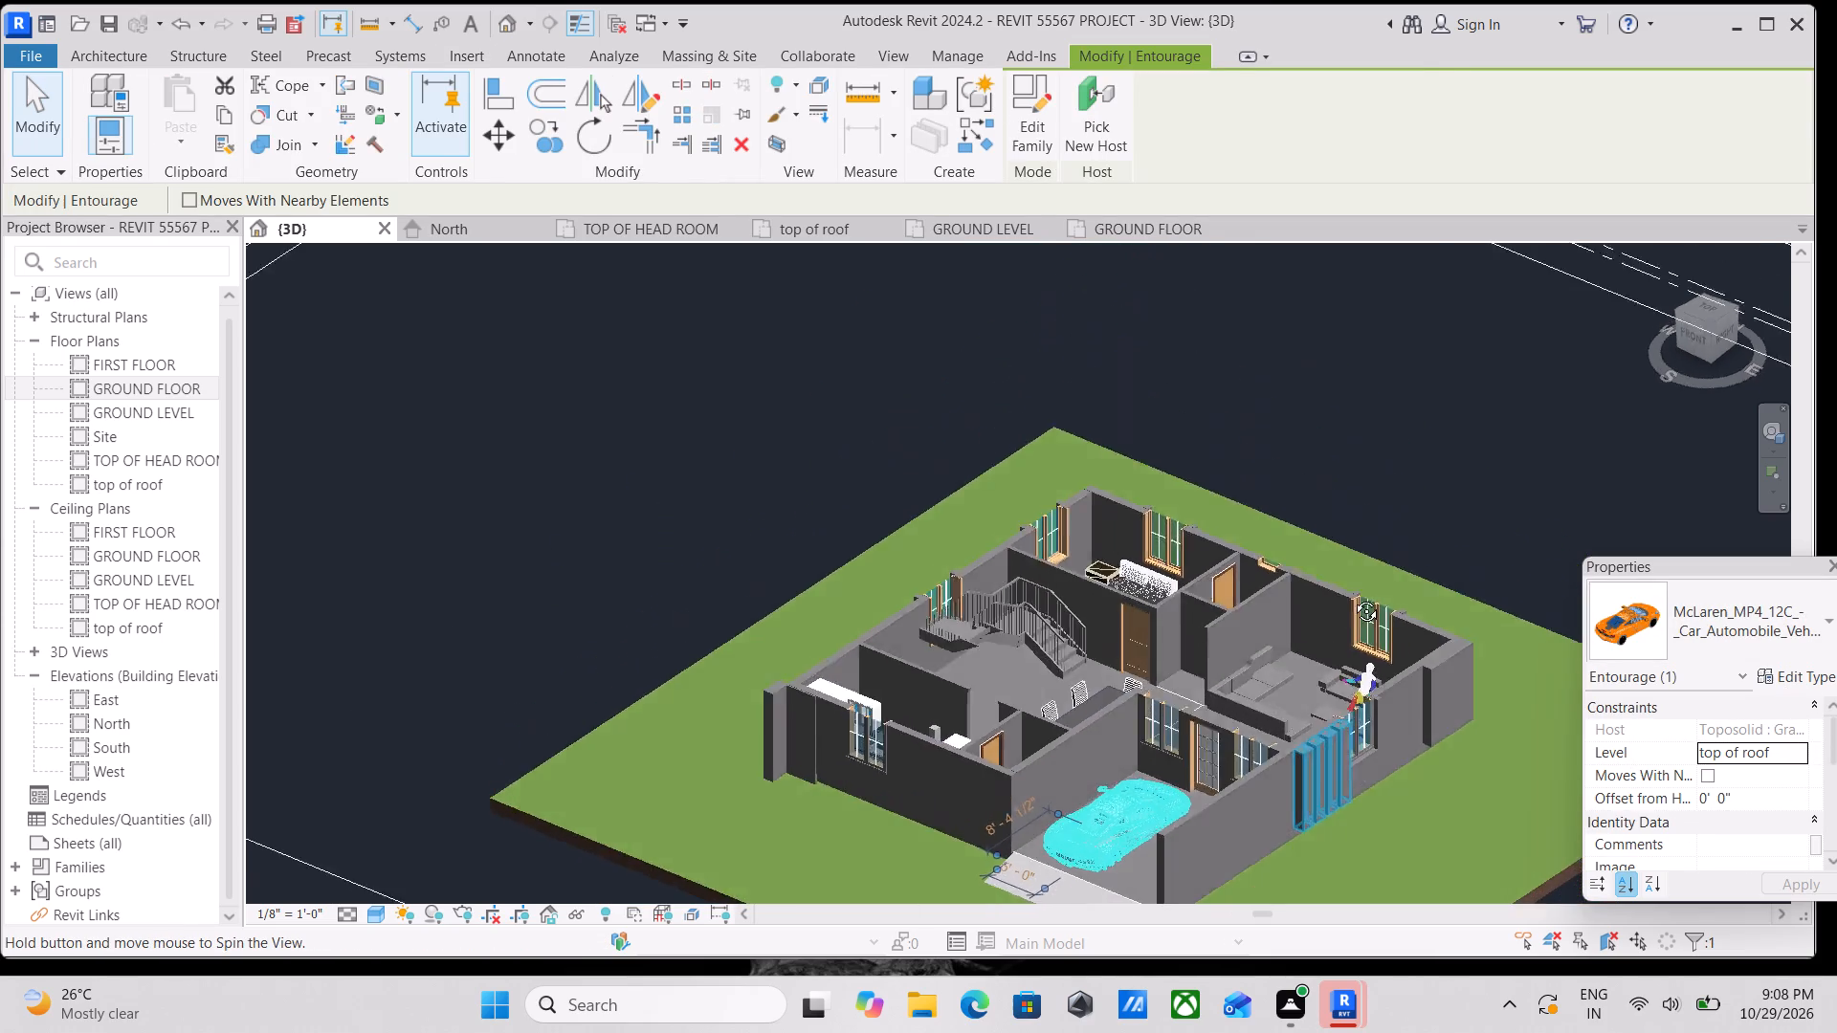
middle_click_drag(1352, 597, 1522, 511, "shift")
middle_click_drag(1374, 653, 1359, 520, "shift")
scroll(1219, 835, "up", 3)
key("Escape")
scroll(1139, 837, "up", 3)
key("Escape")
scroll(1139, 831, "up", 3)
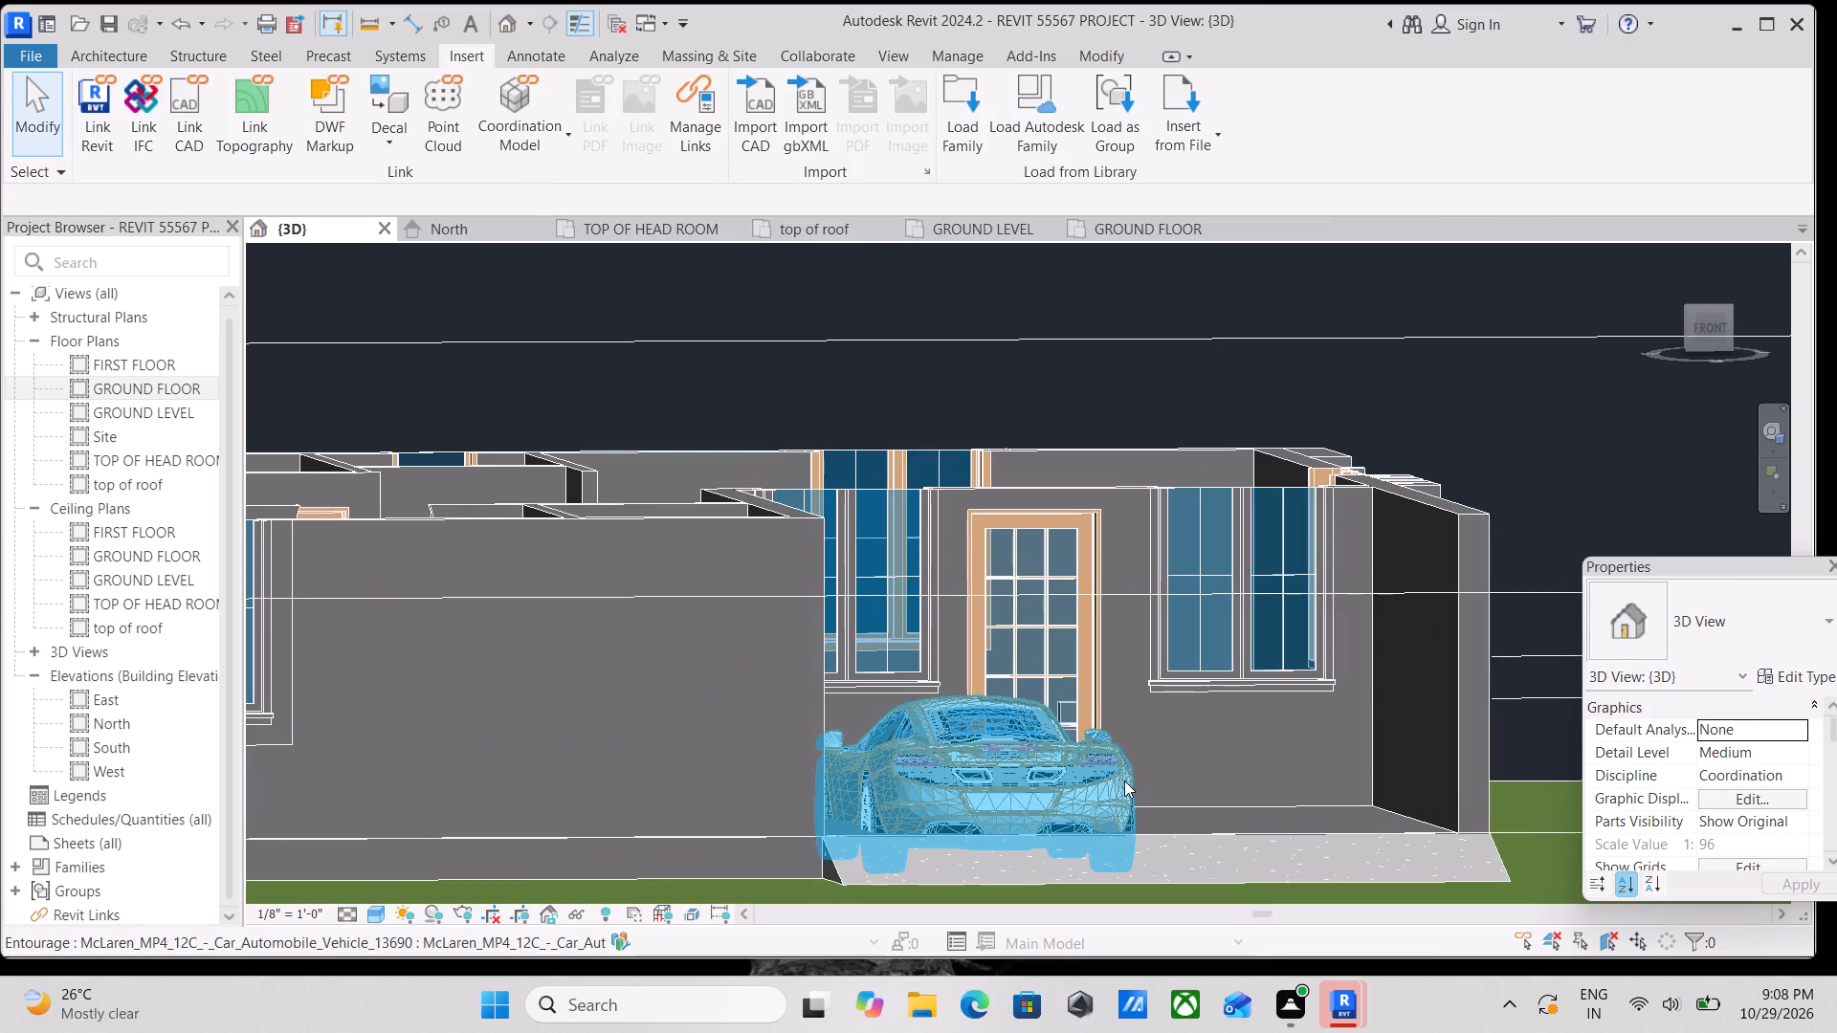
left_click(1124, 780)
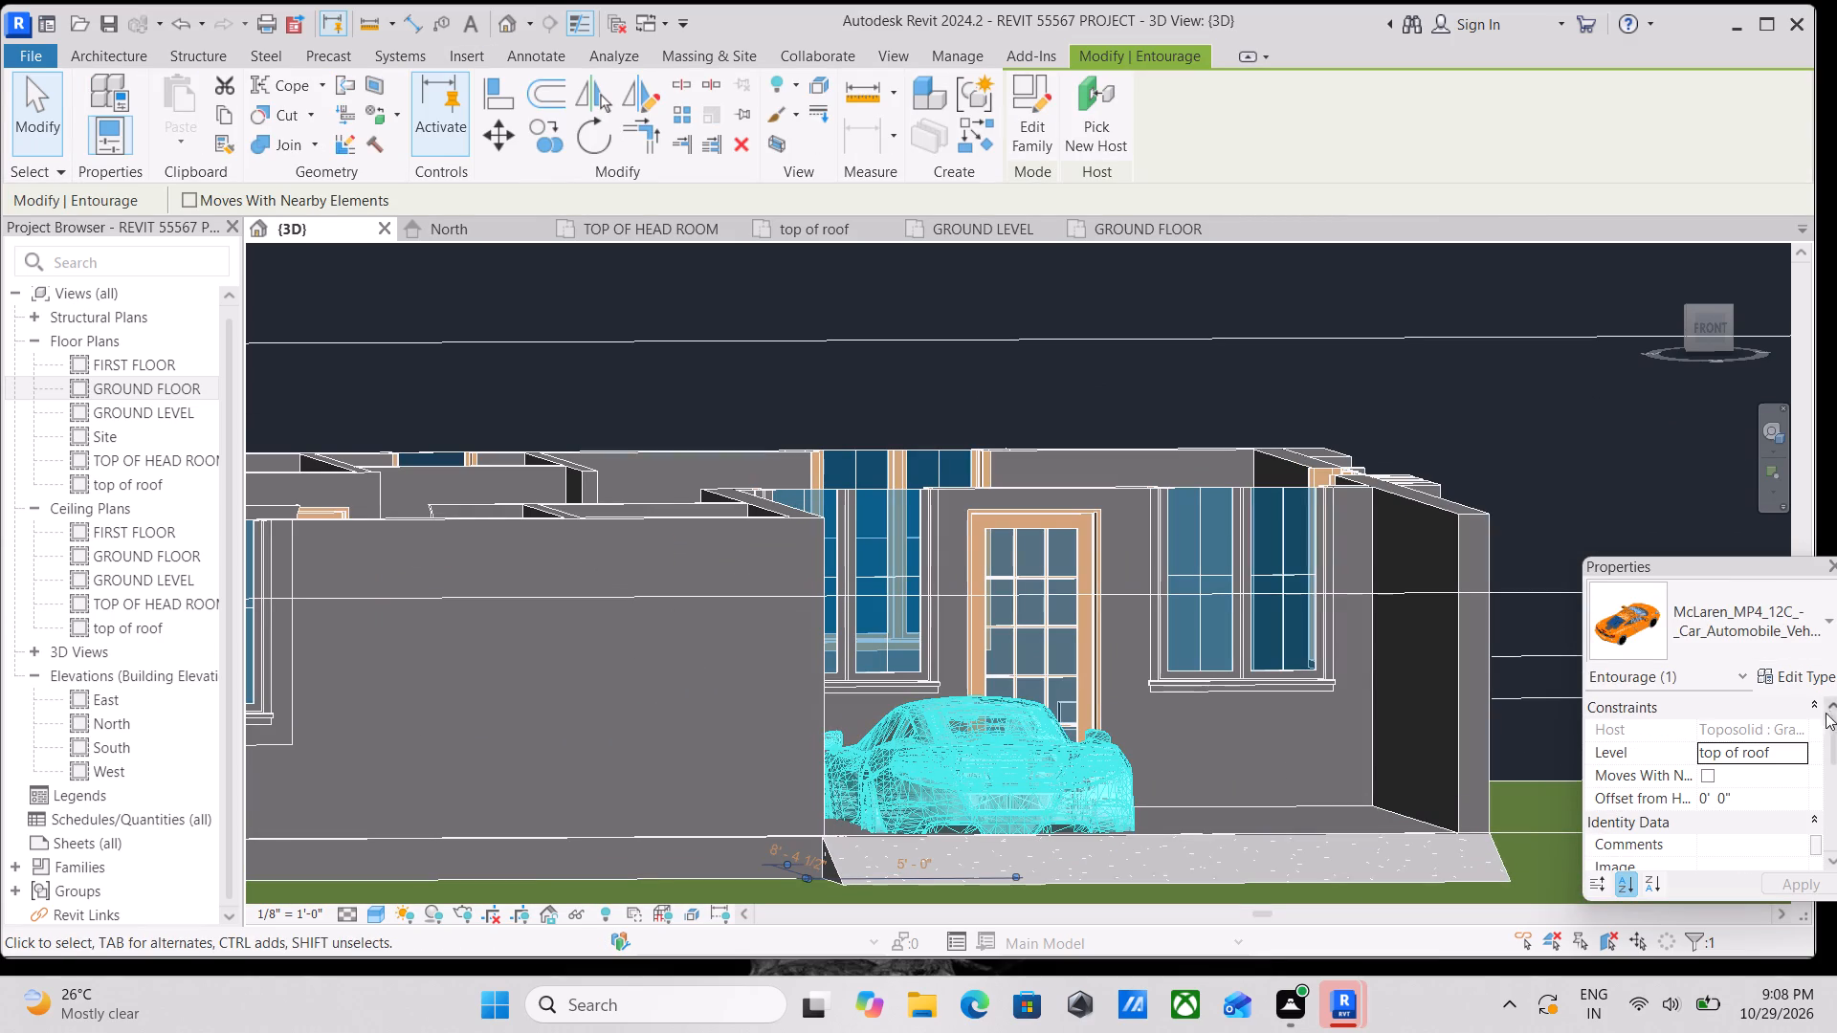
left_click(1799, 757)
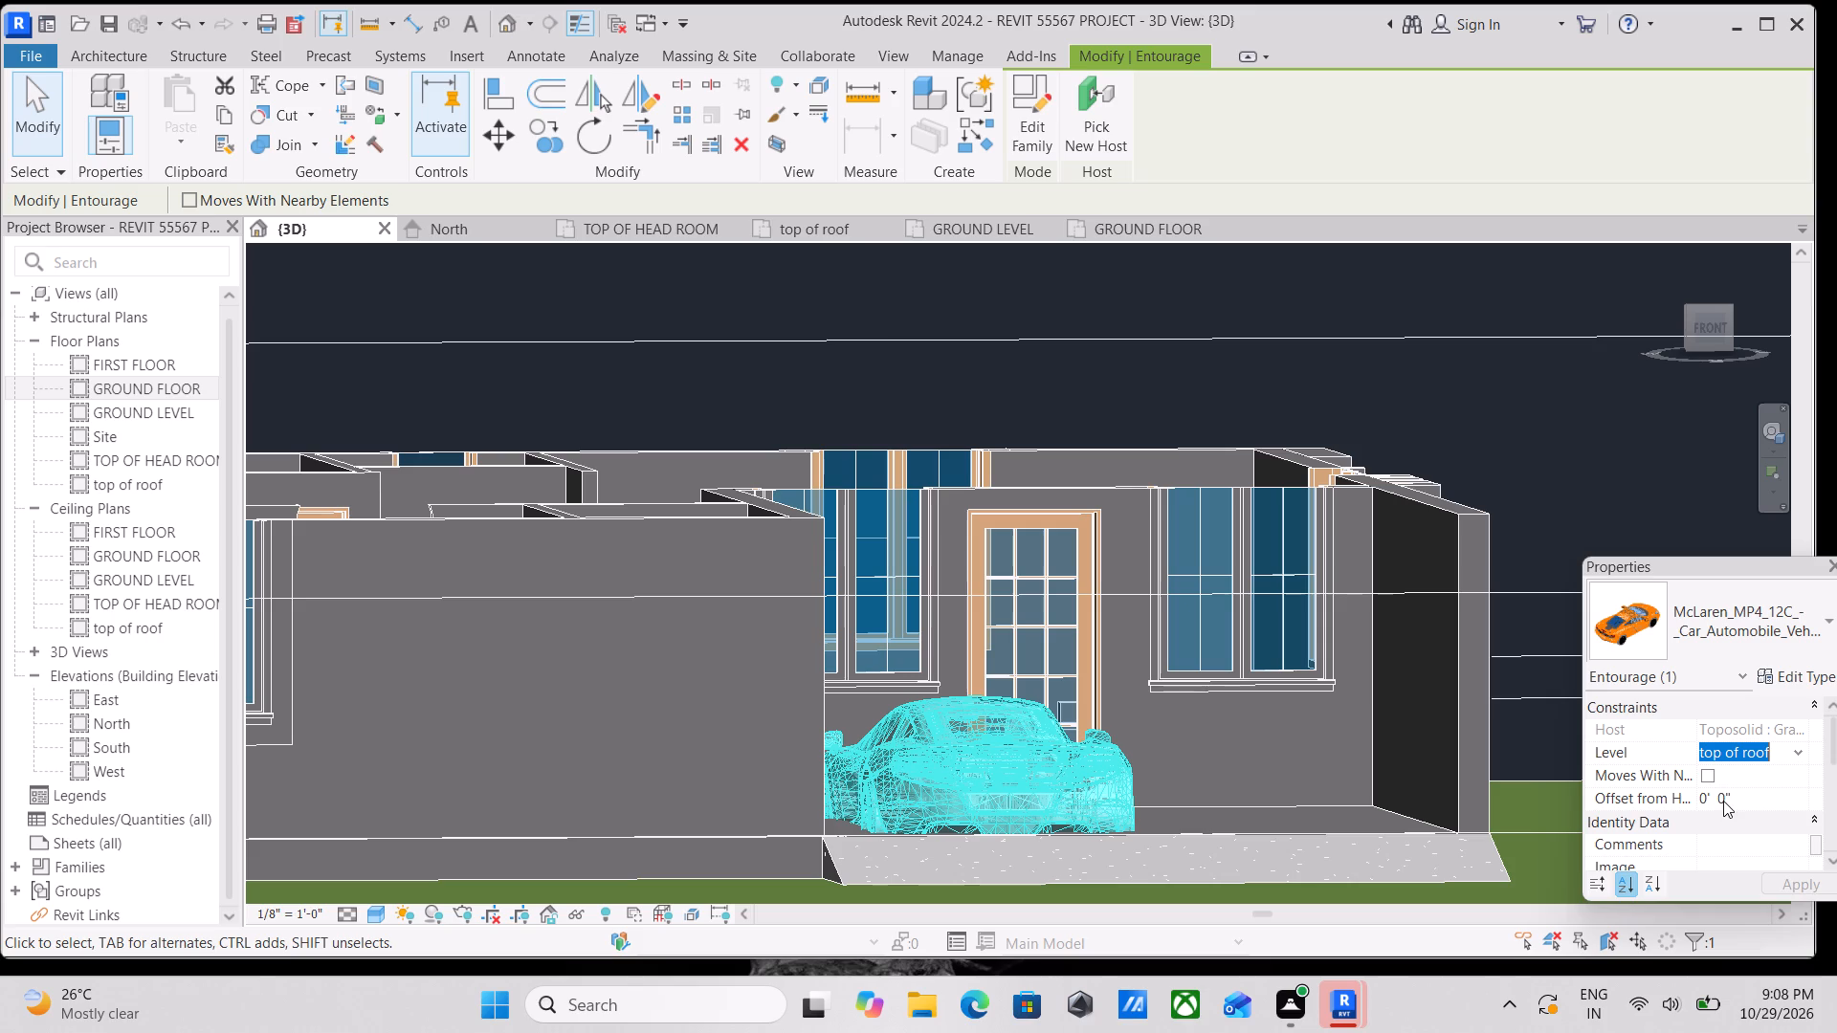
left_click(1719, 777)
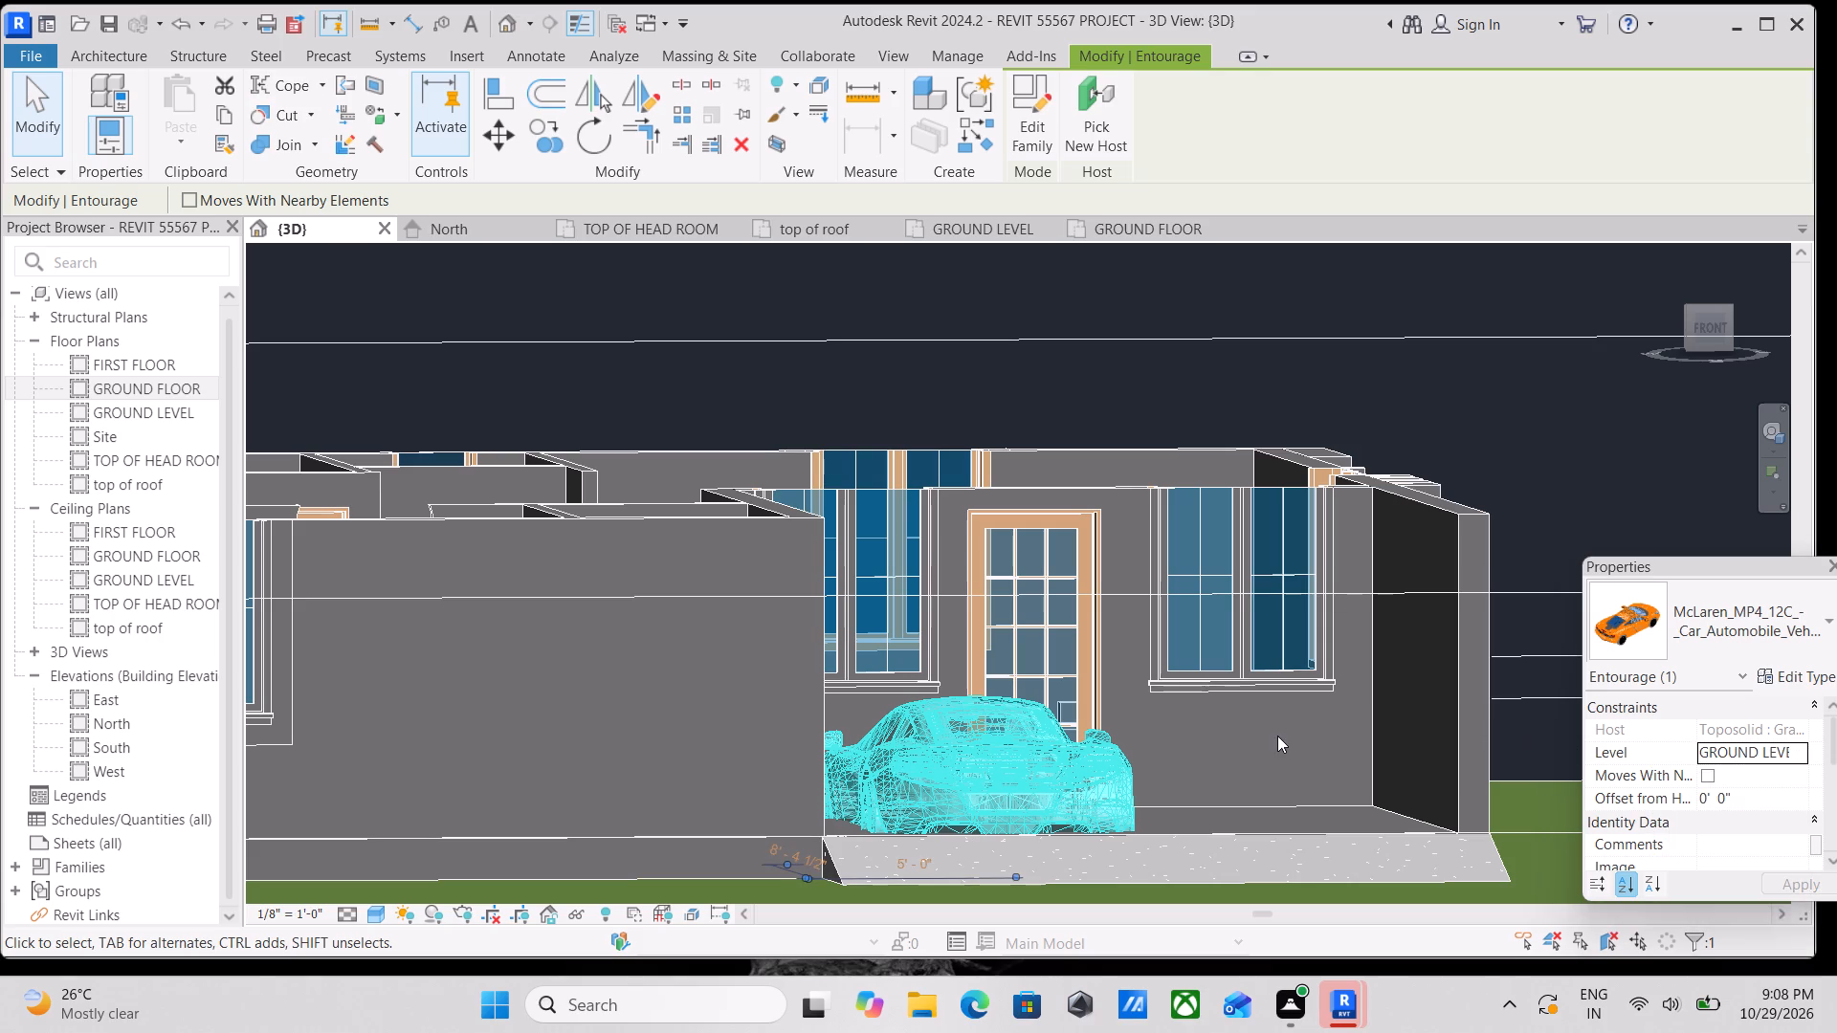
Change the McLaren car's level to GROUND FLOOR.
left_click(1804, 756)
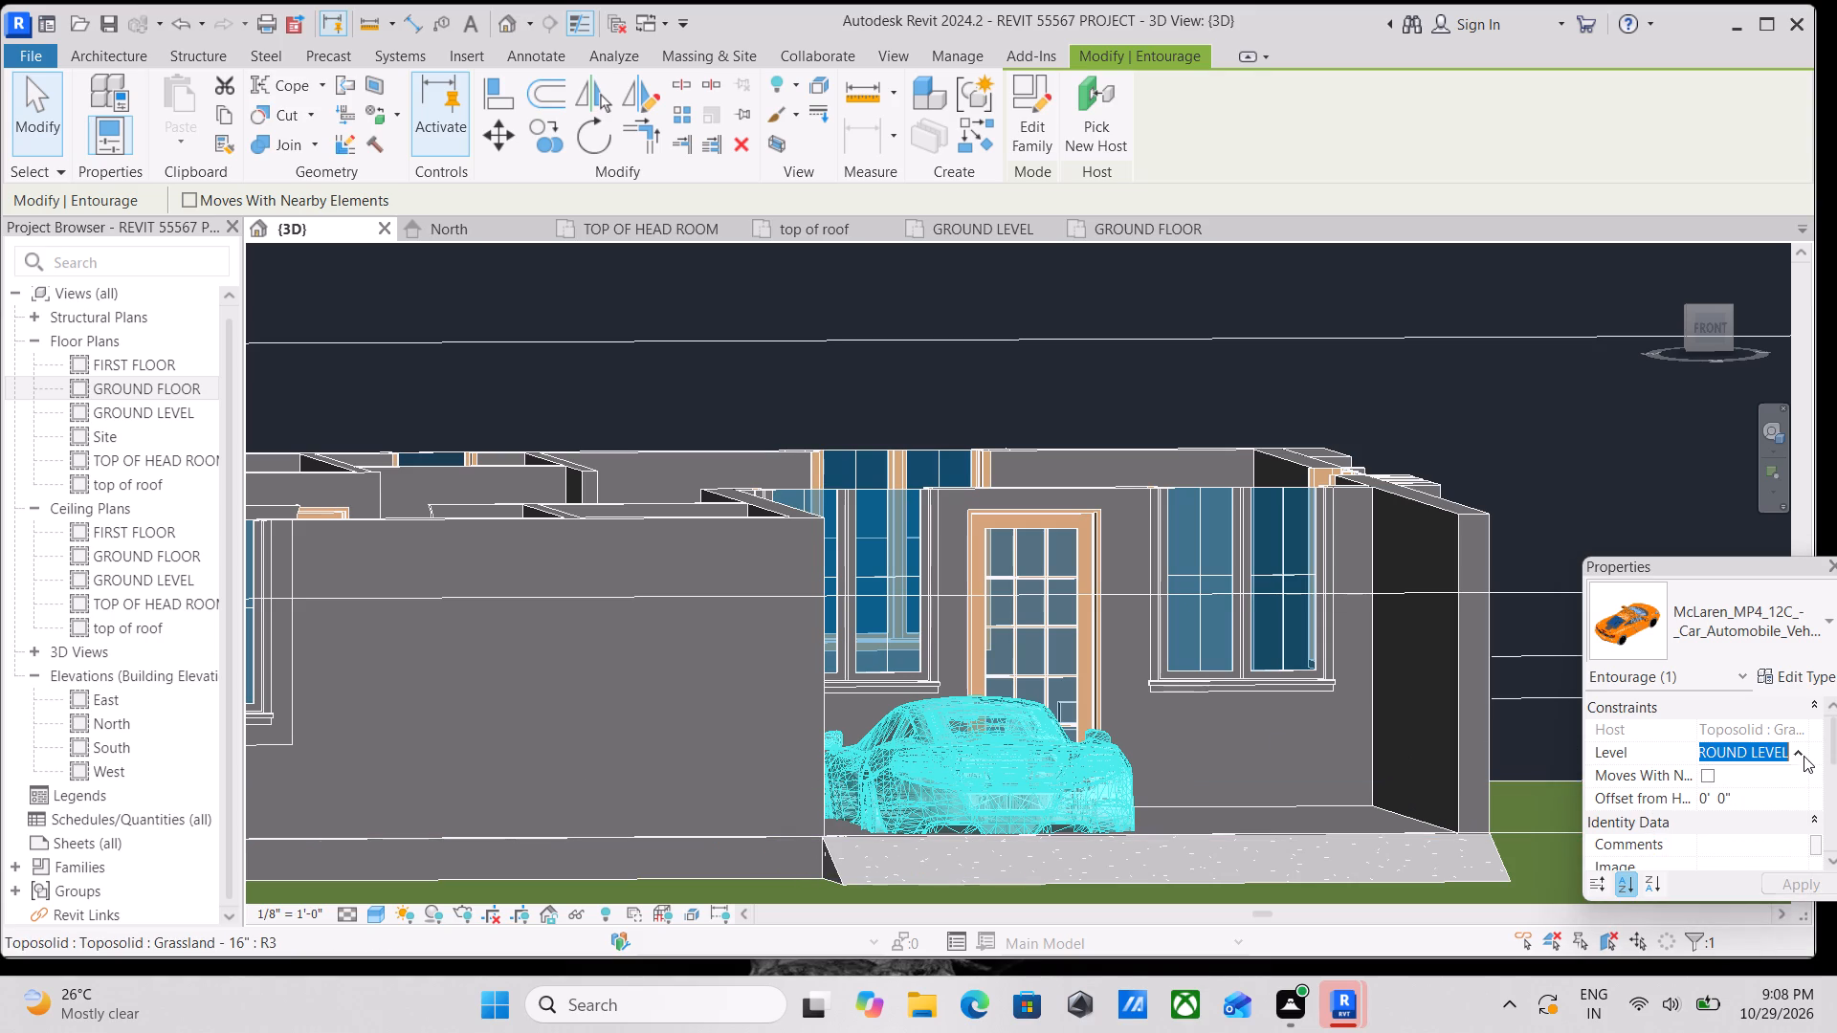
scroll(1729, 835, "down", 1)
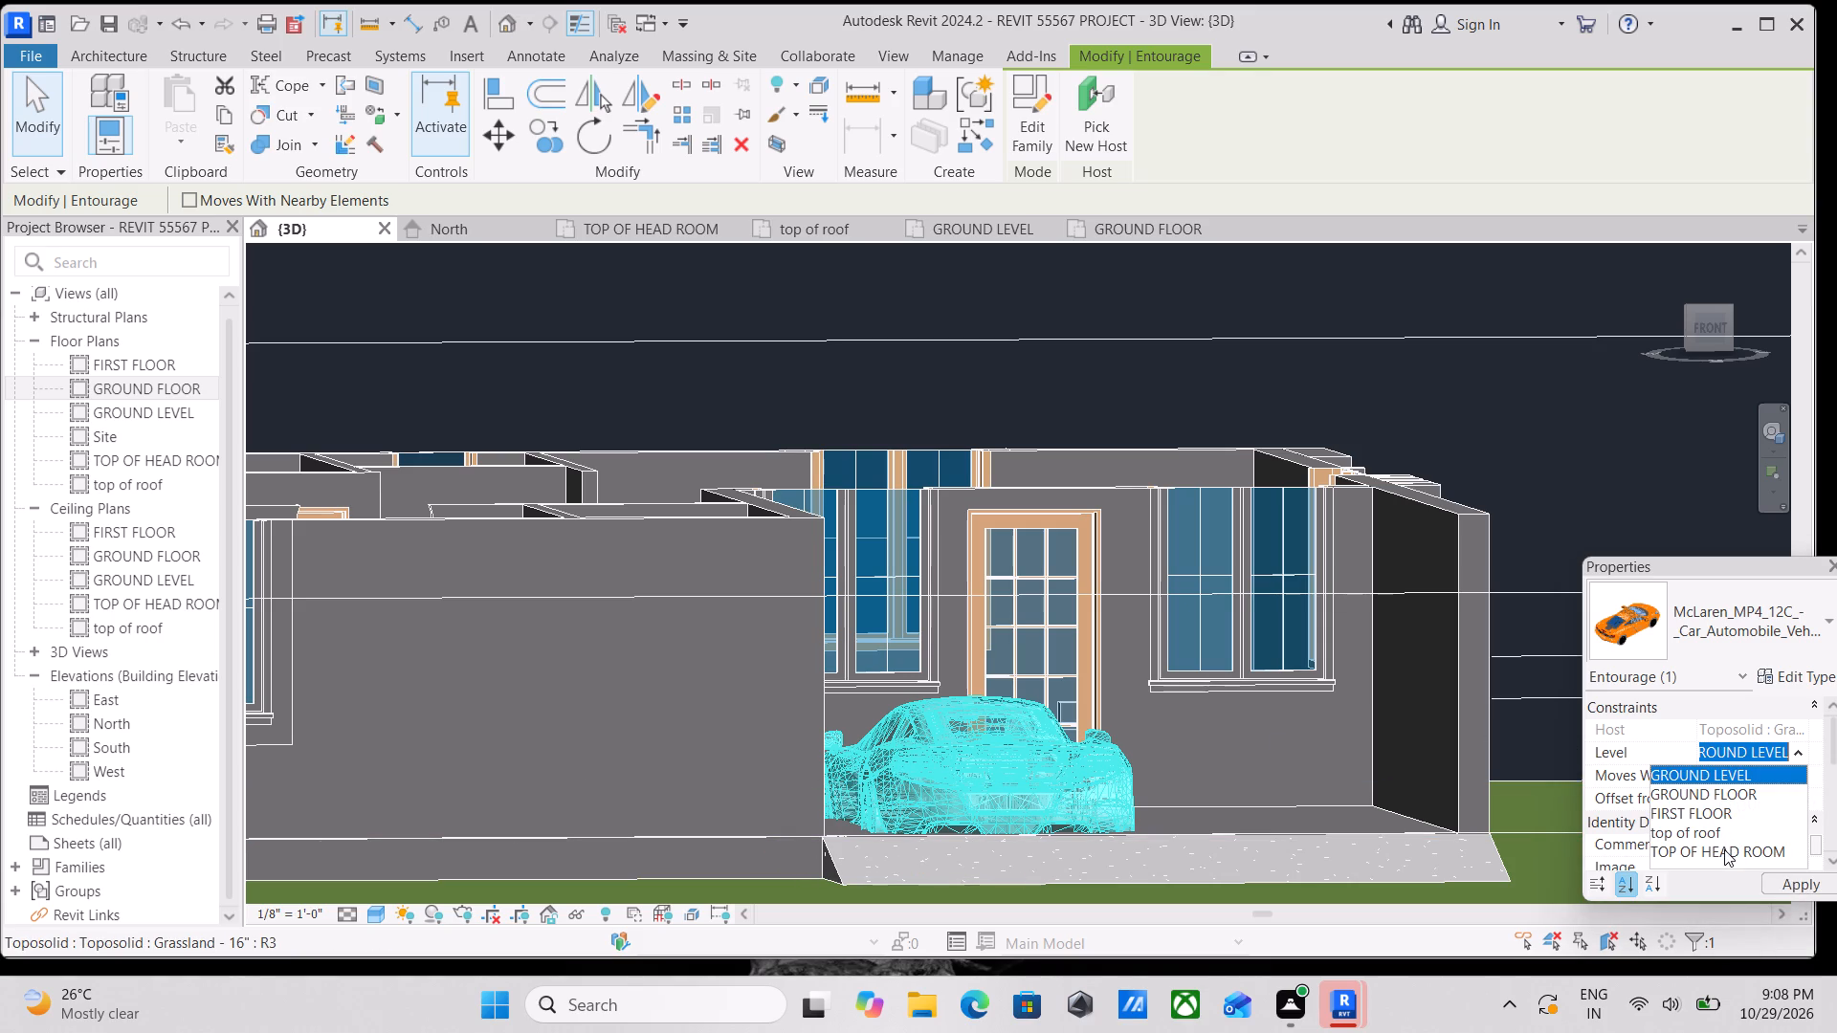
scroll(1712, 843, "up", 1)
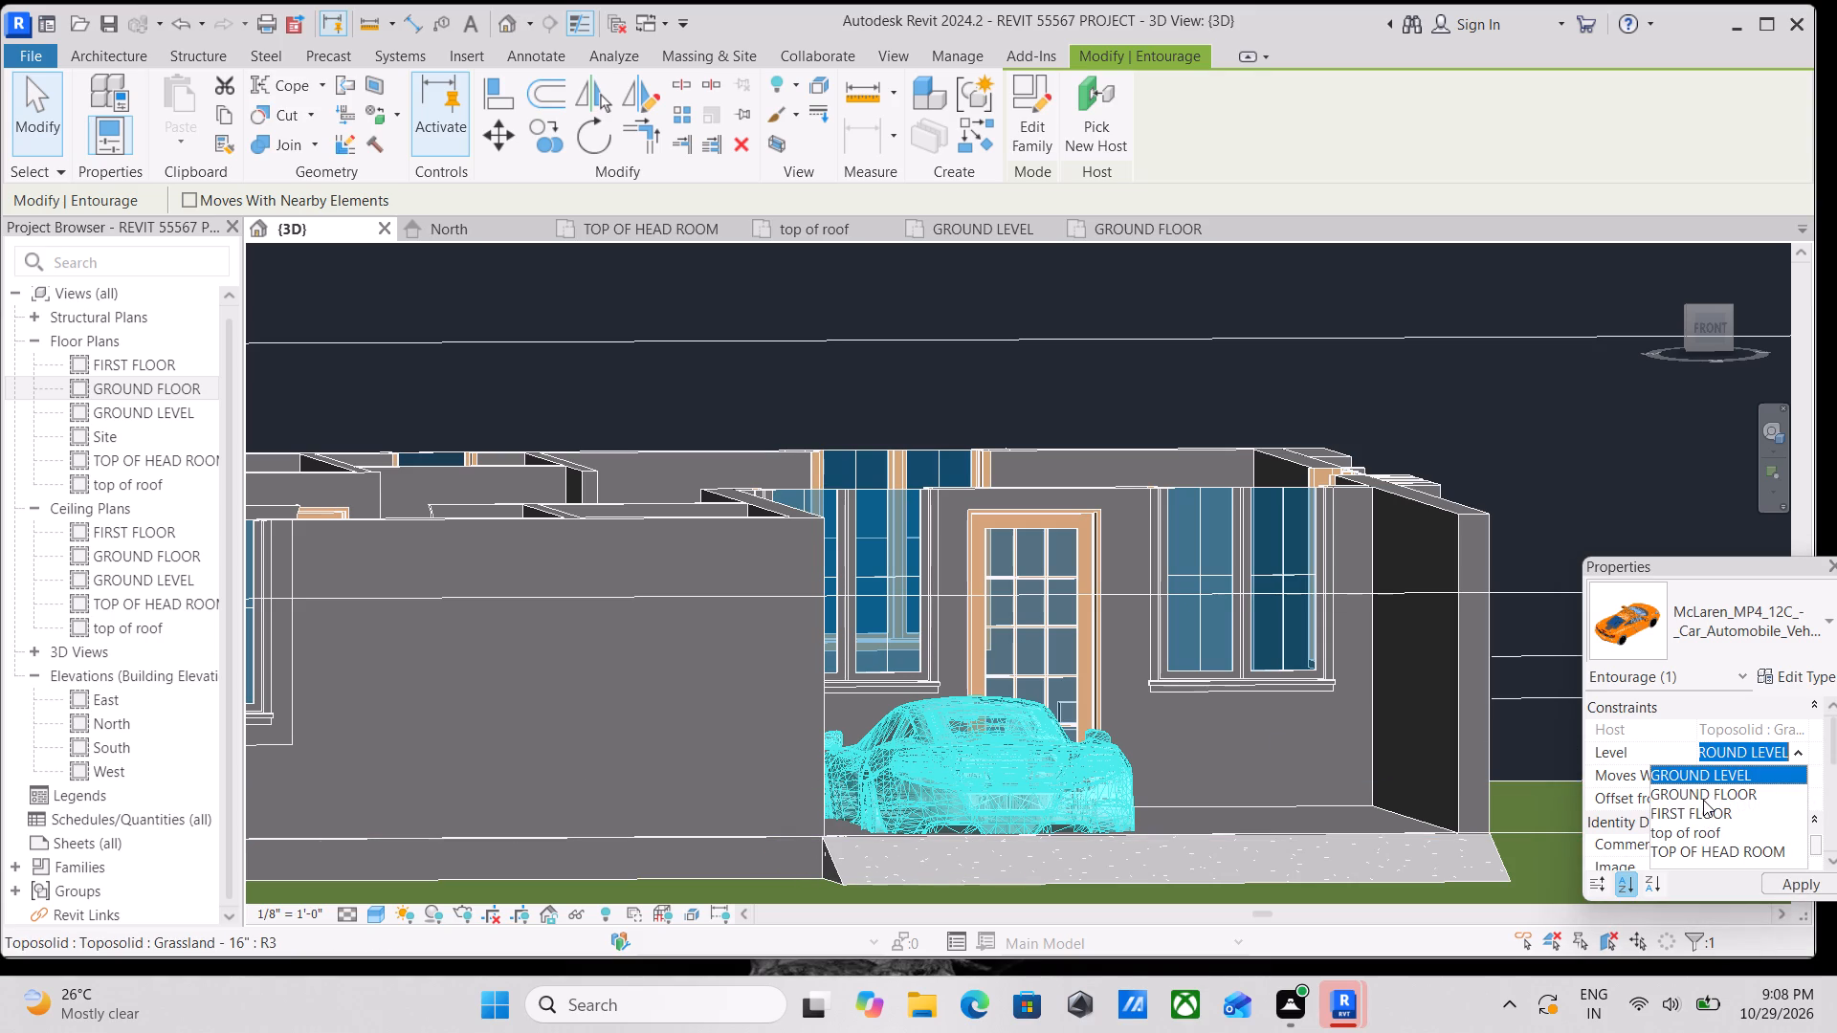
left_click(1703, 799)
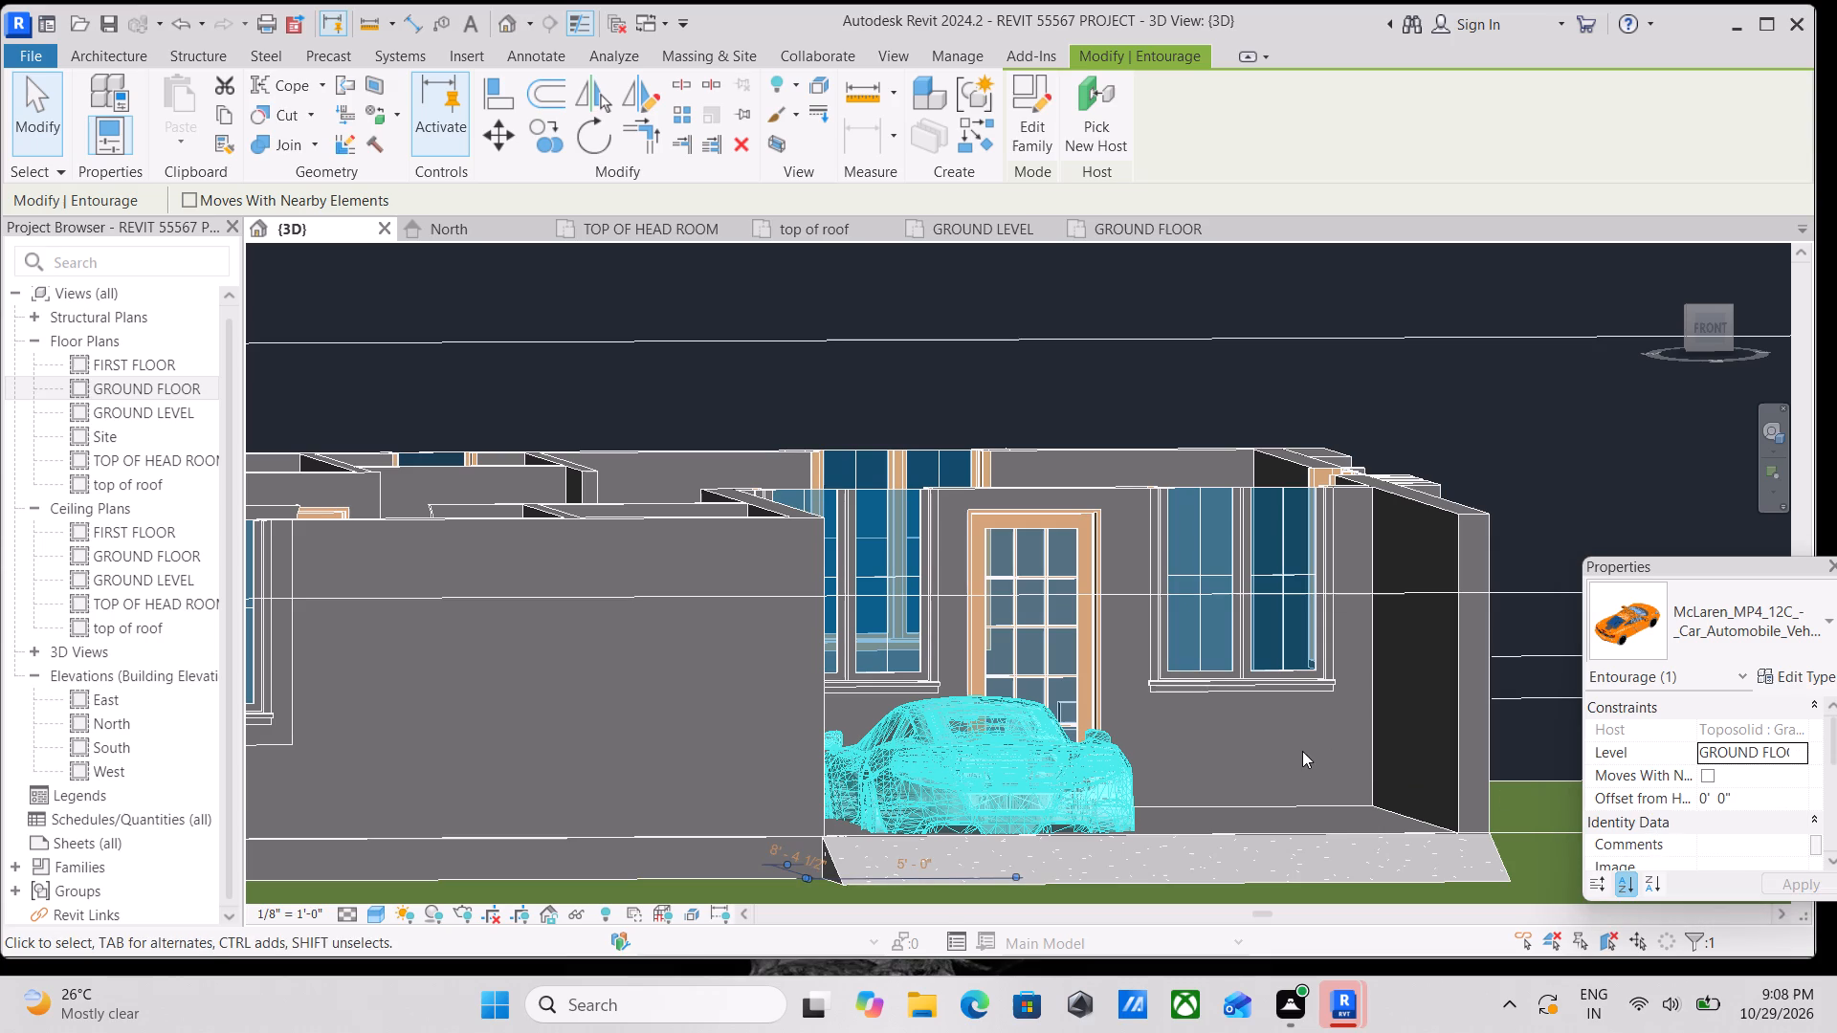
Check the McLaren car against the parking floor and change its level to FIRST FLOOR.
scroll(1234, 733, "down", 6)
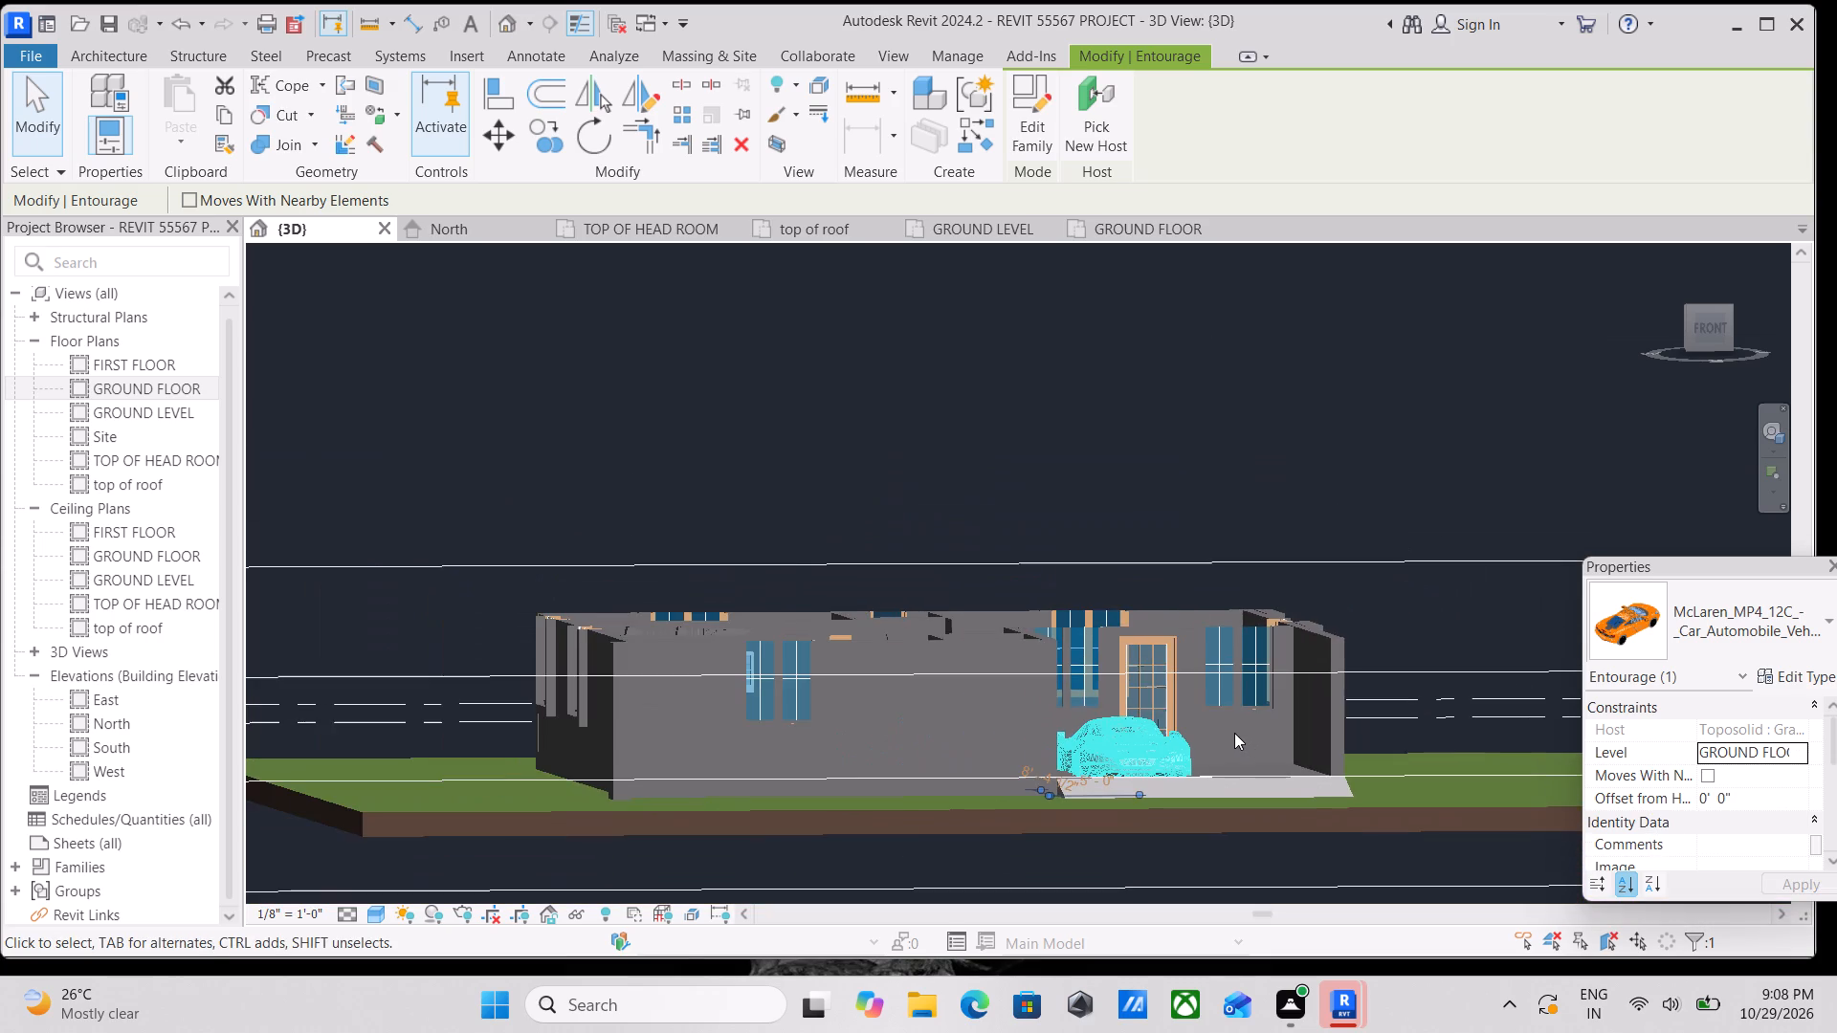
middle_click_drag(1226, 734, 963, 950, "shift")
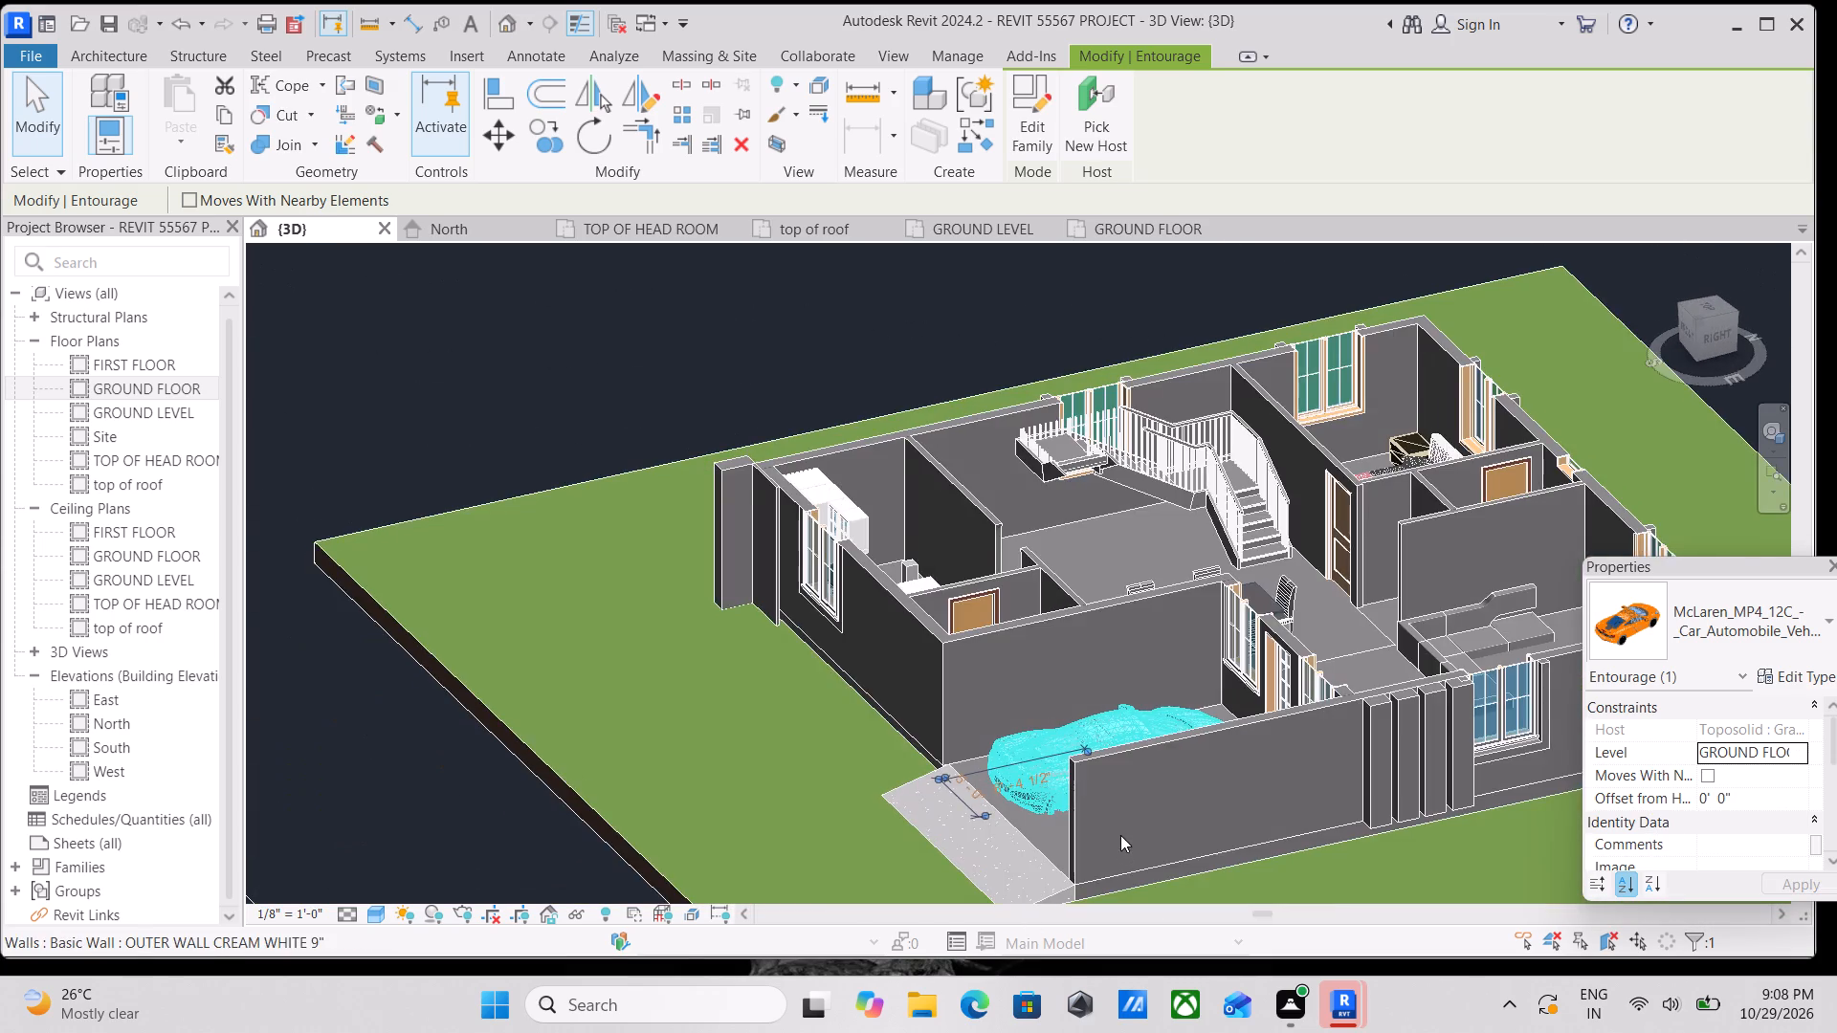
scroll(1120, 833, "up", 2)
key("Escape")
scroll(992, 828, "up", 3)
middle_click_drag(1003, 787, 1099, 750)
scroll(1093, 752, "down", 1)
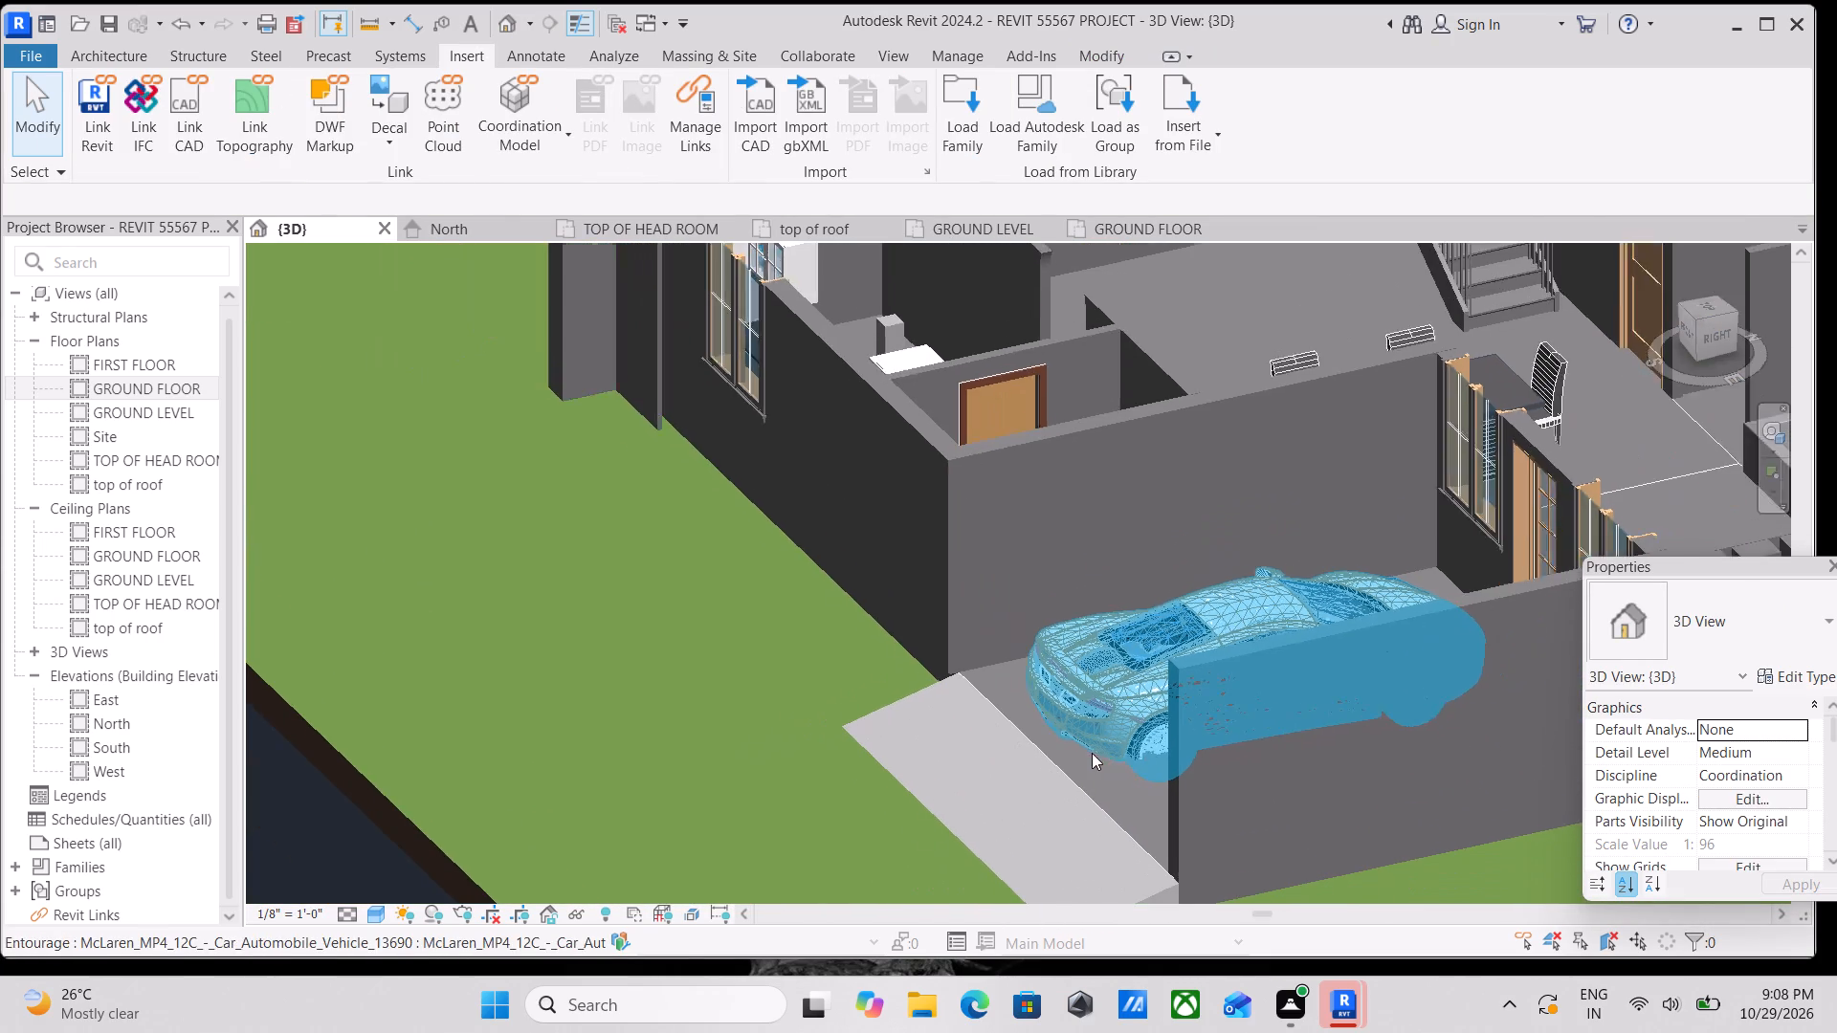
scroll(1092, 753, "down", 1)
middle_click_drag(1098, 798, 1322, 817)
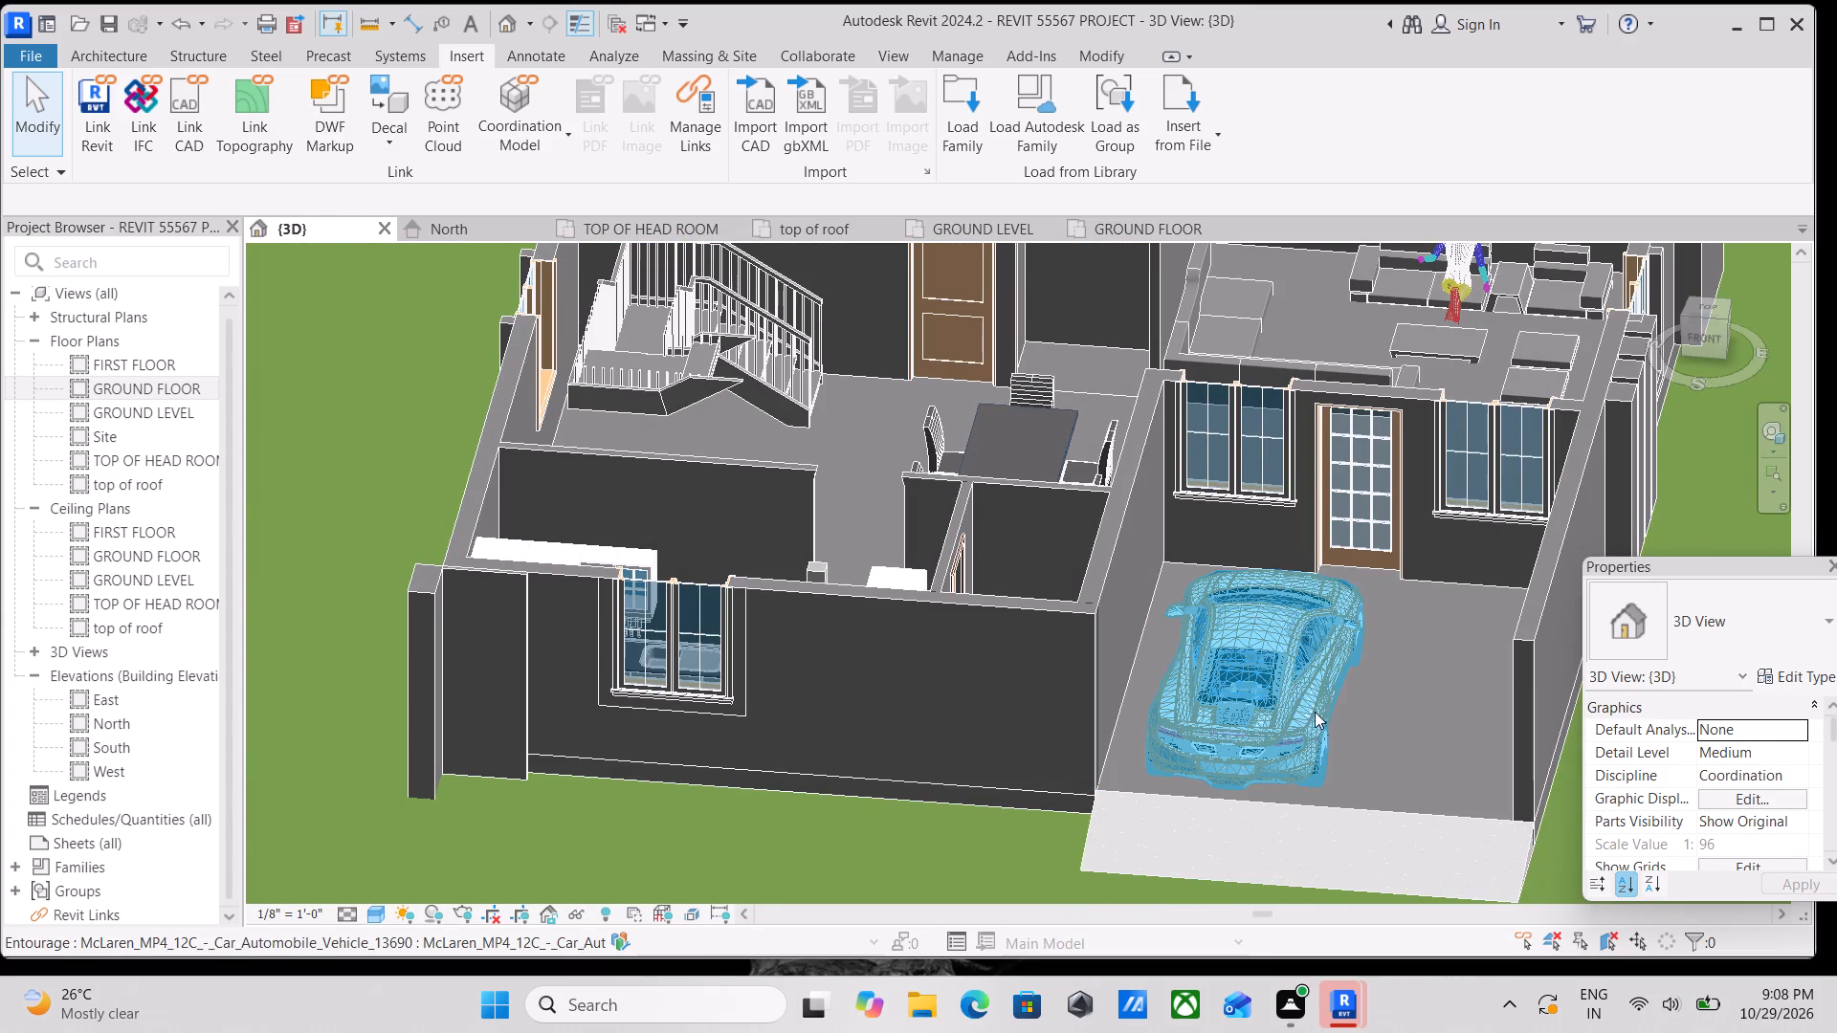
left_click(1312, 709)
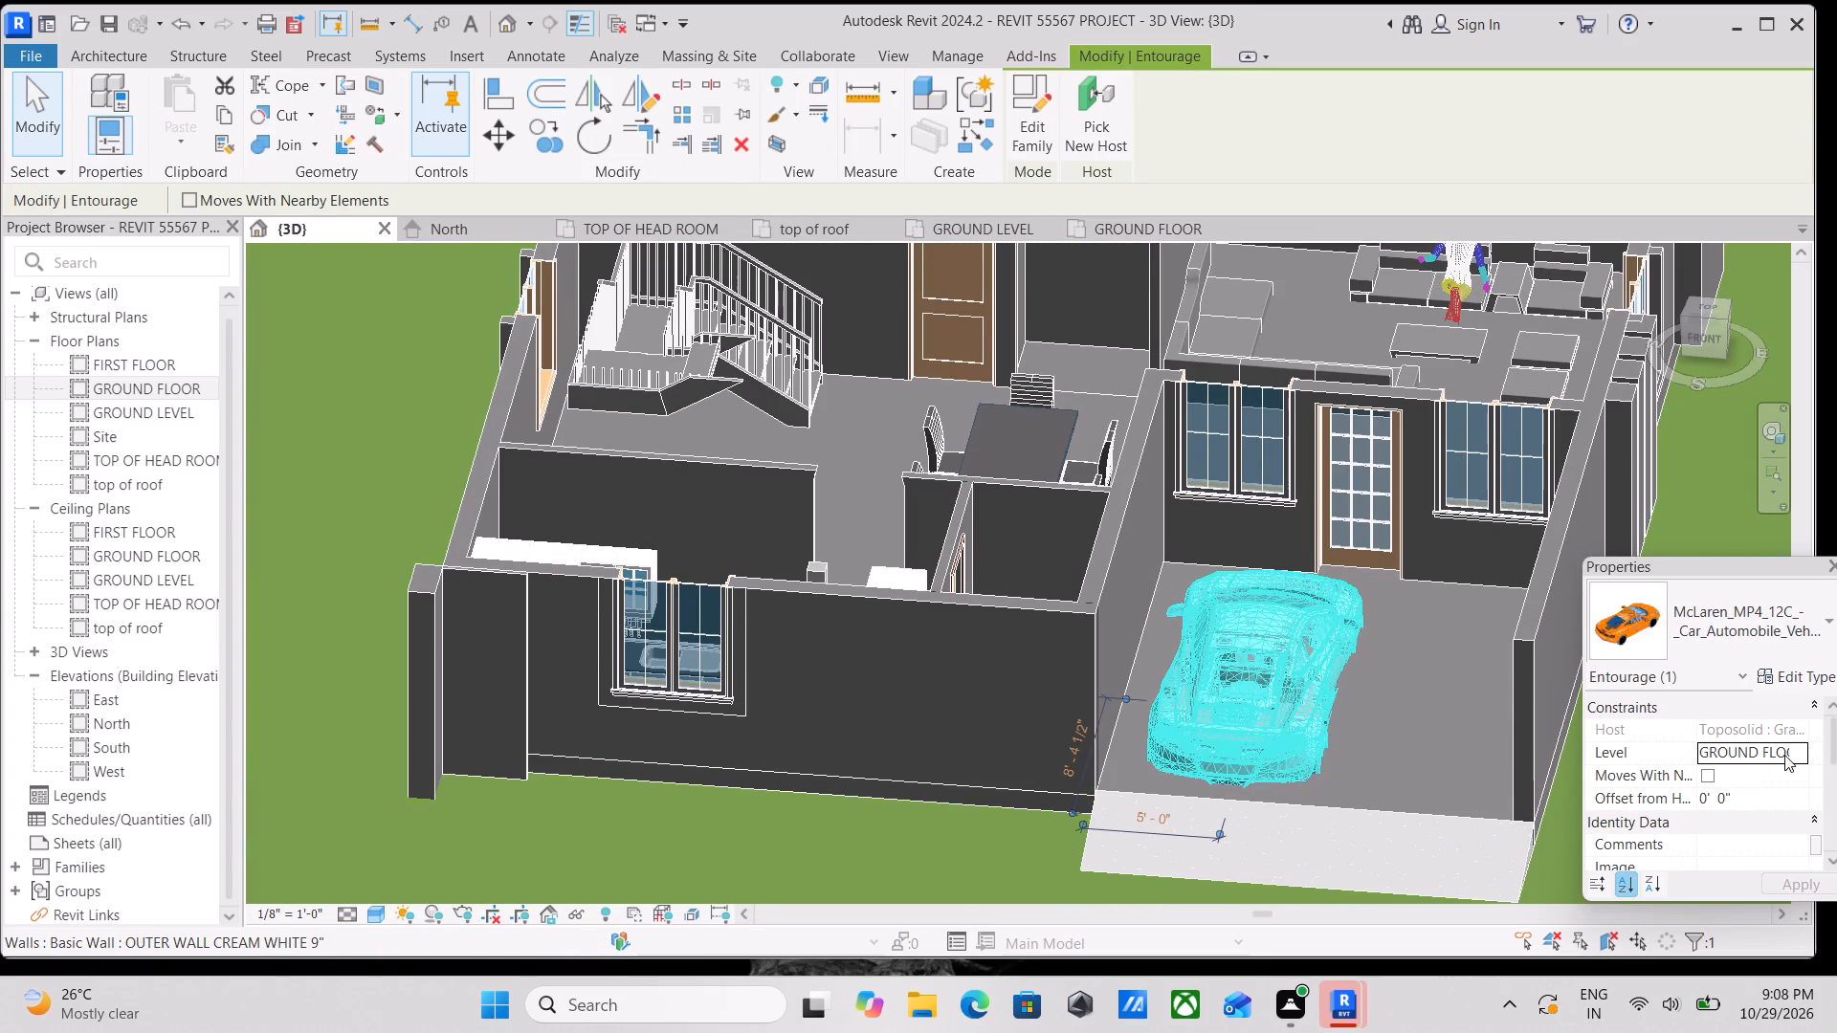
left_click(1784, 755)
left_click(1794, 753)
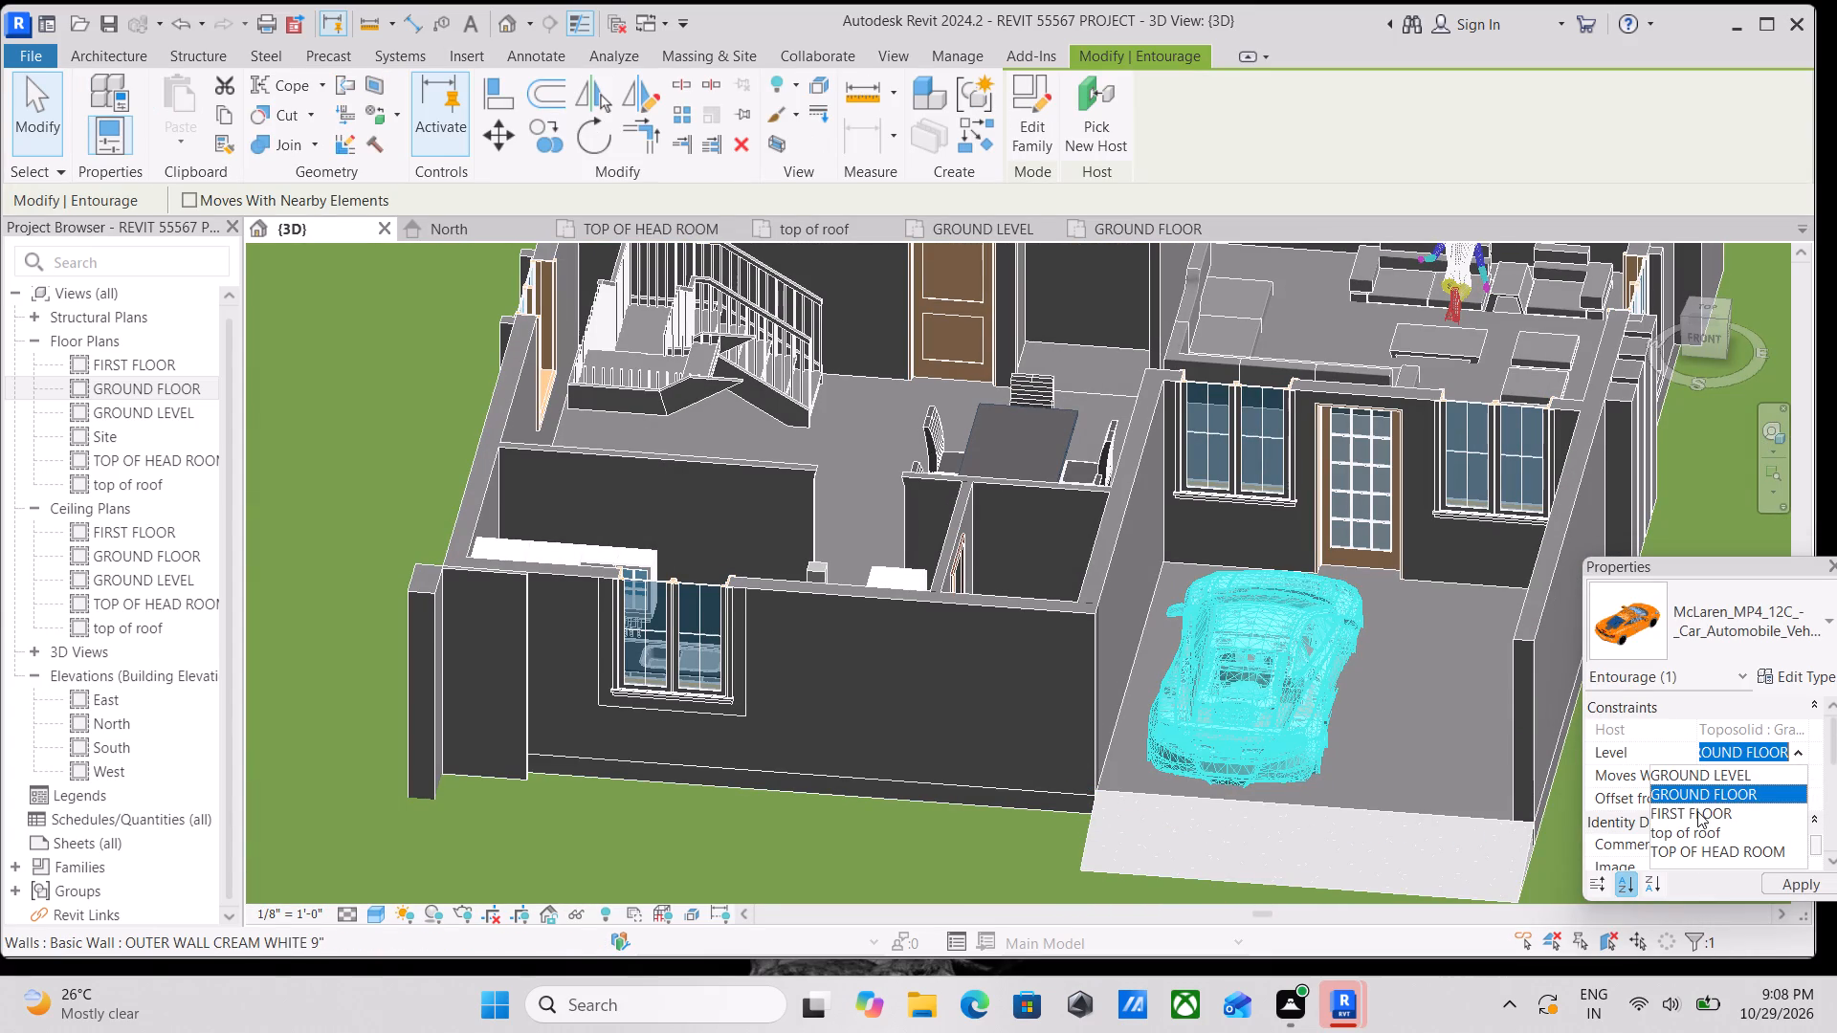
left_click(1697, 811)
Examine the McLaren car's height relative to the parking floor from low and raised angles.
scroll(1315, 637, "down", 2)
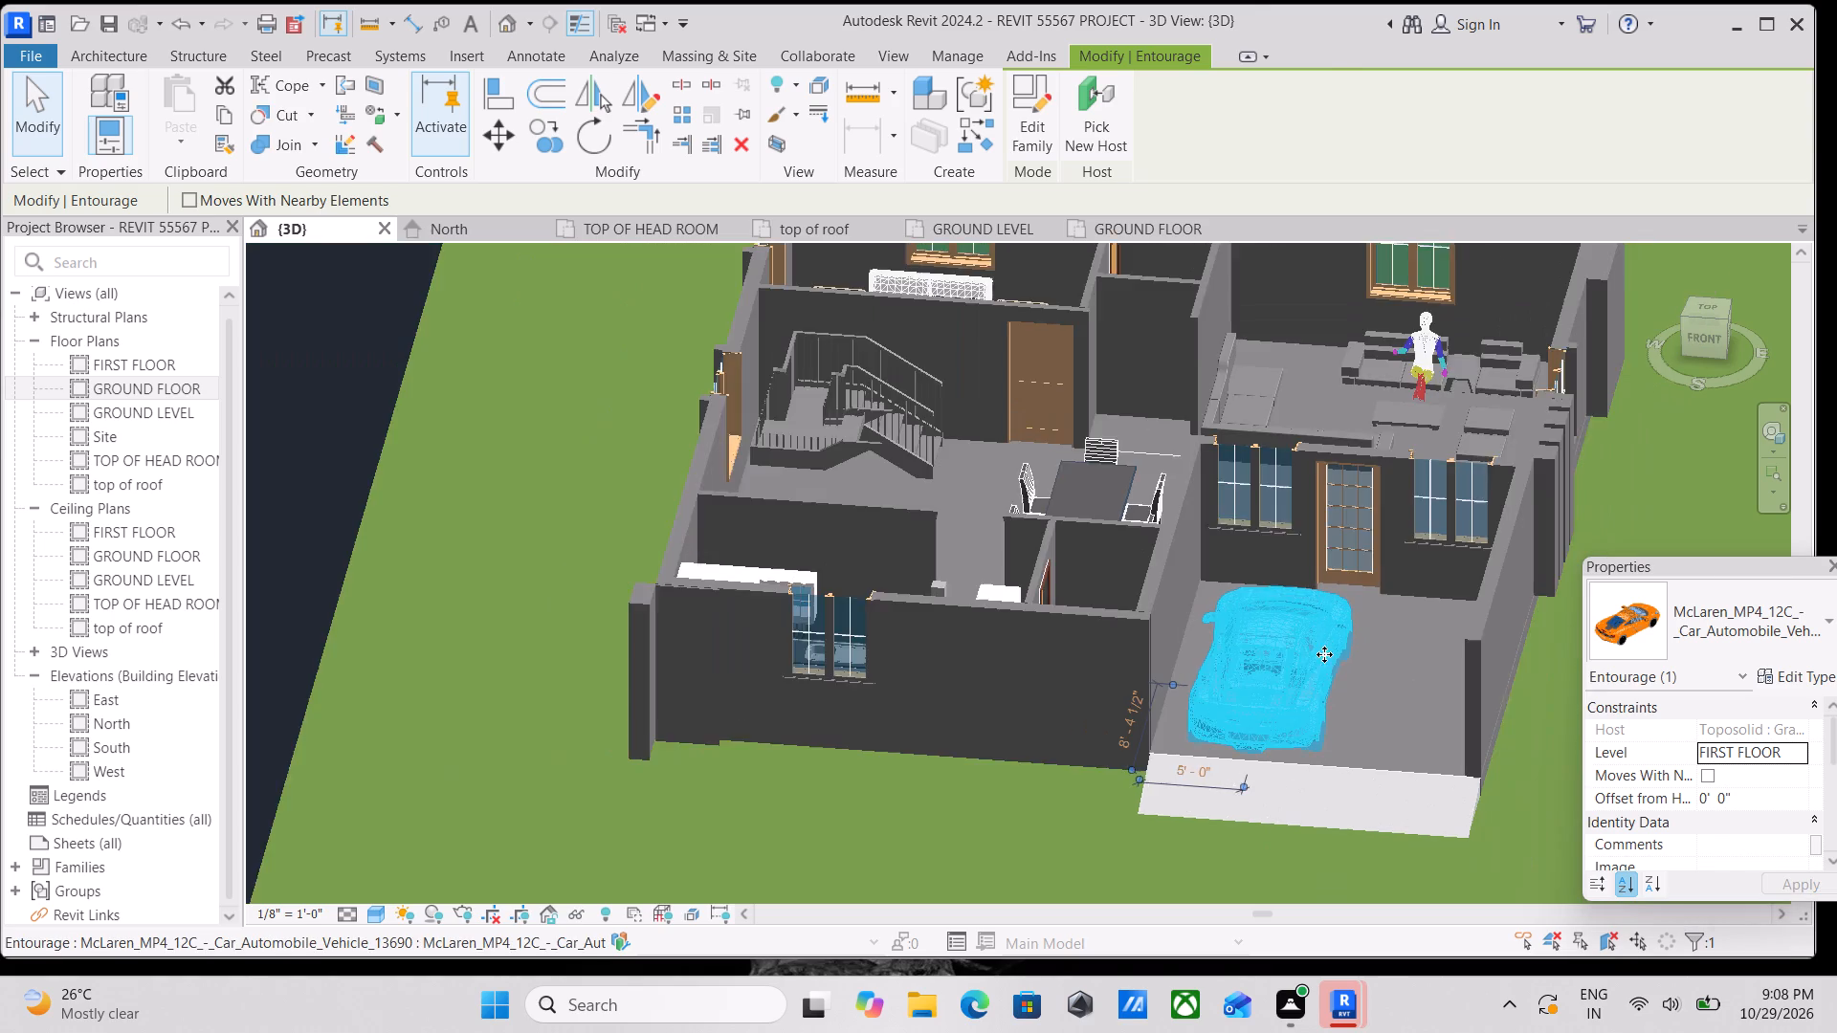
scroll(1324, 654, "down", 2)
middle_click_drag(1323, 660, 1263, 611)
scroll(1250, 626, "up", 3)
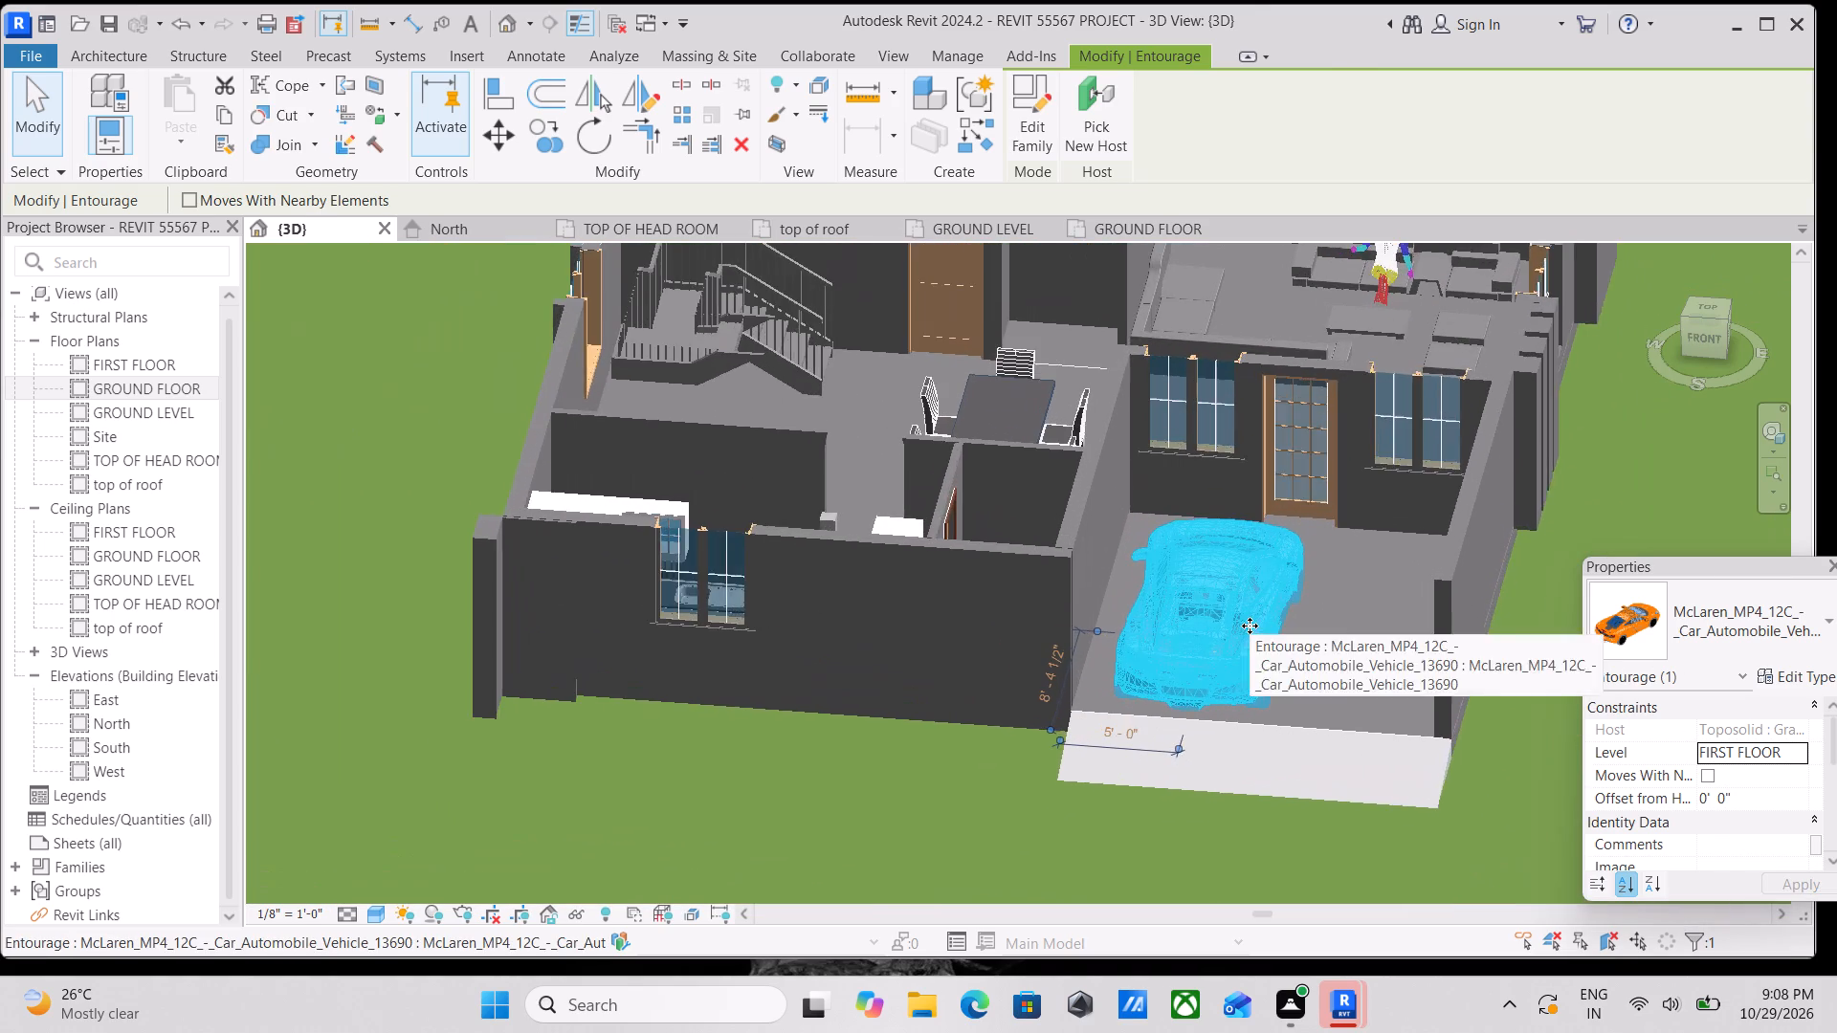
scroll(1250, 626, "down", 1)
middle_click_drag(1281, 694, 1189, 429, "shift")
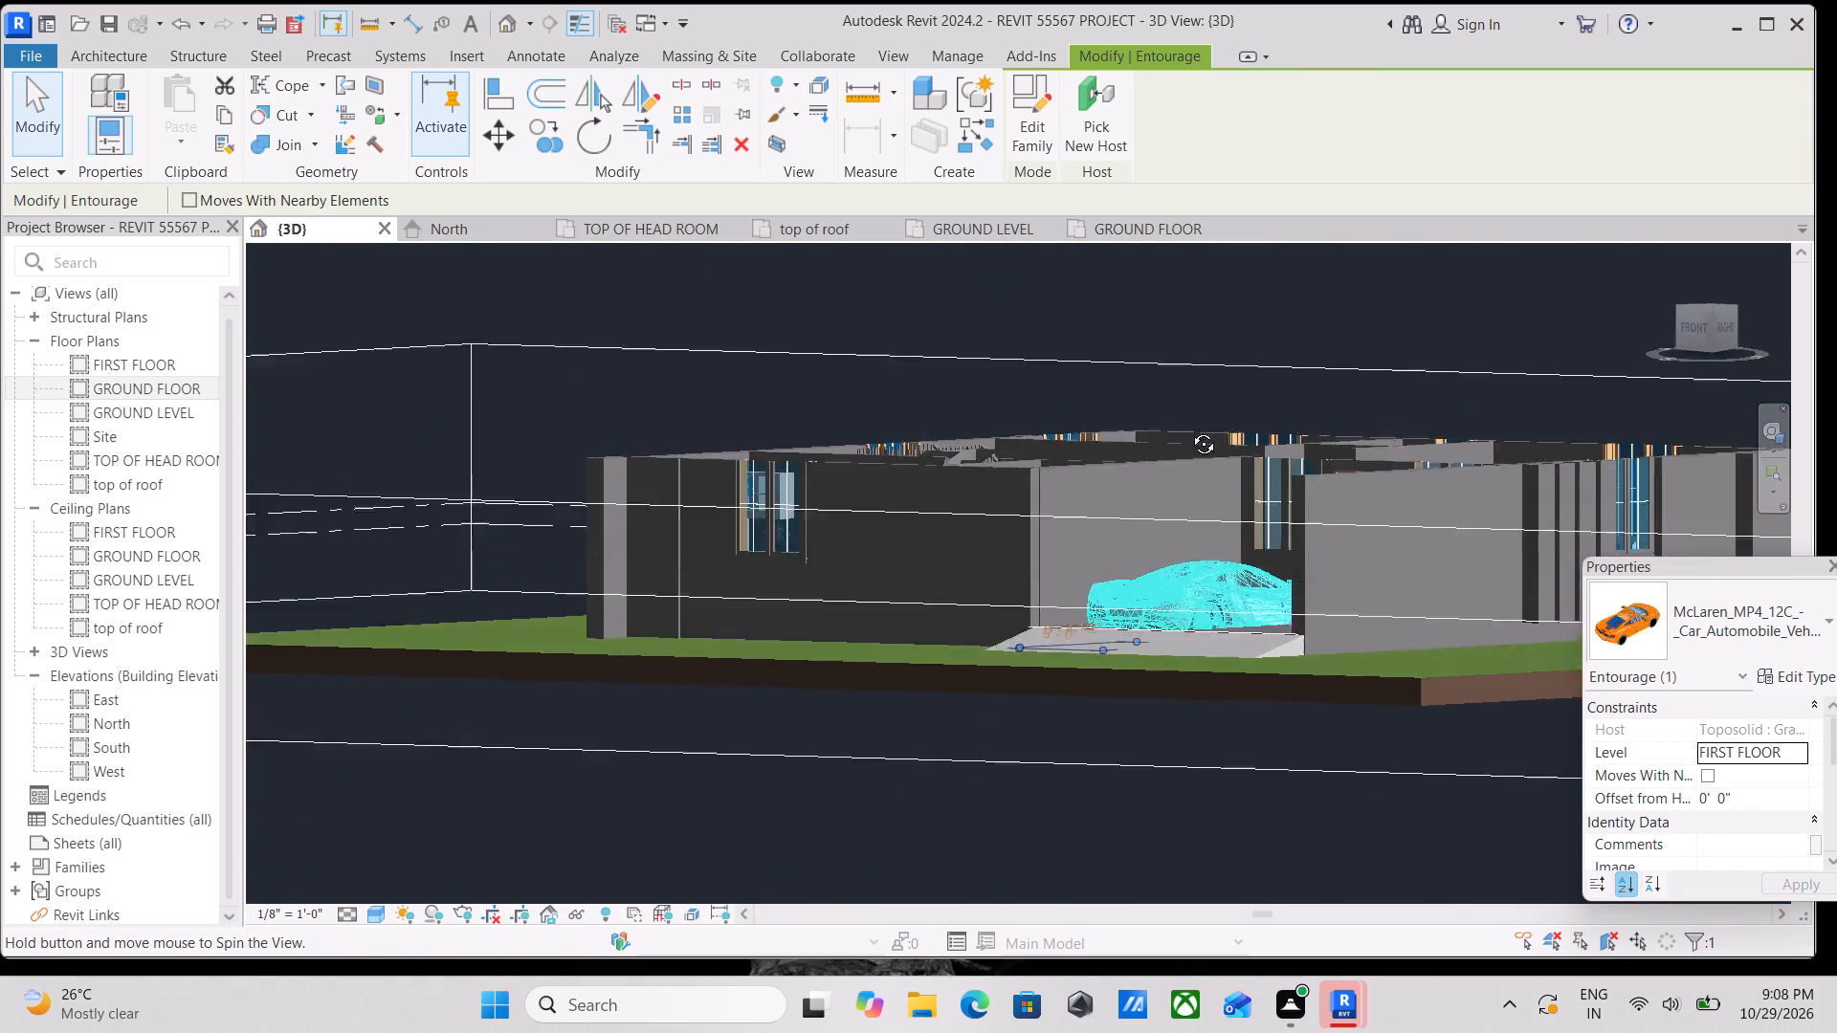
middle_click_drag(1189, 429, 1268, 660, "shift")
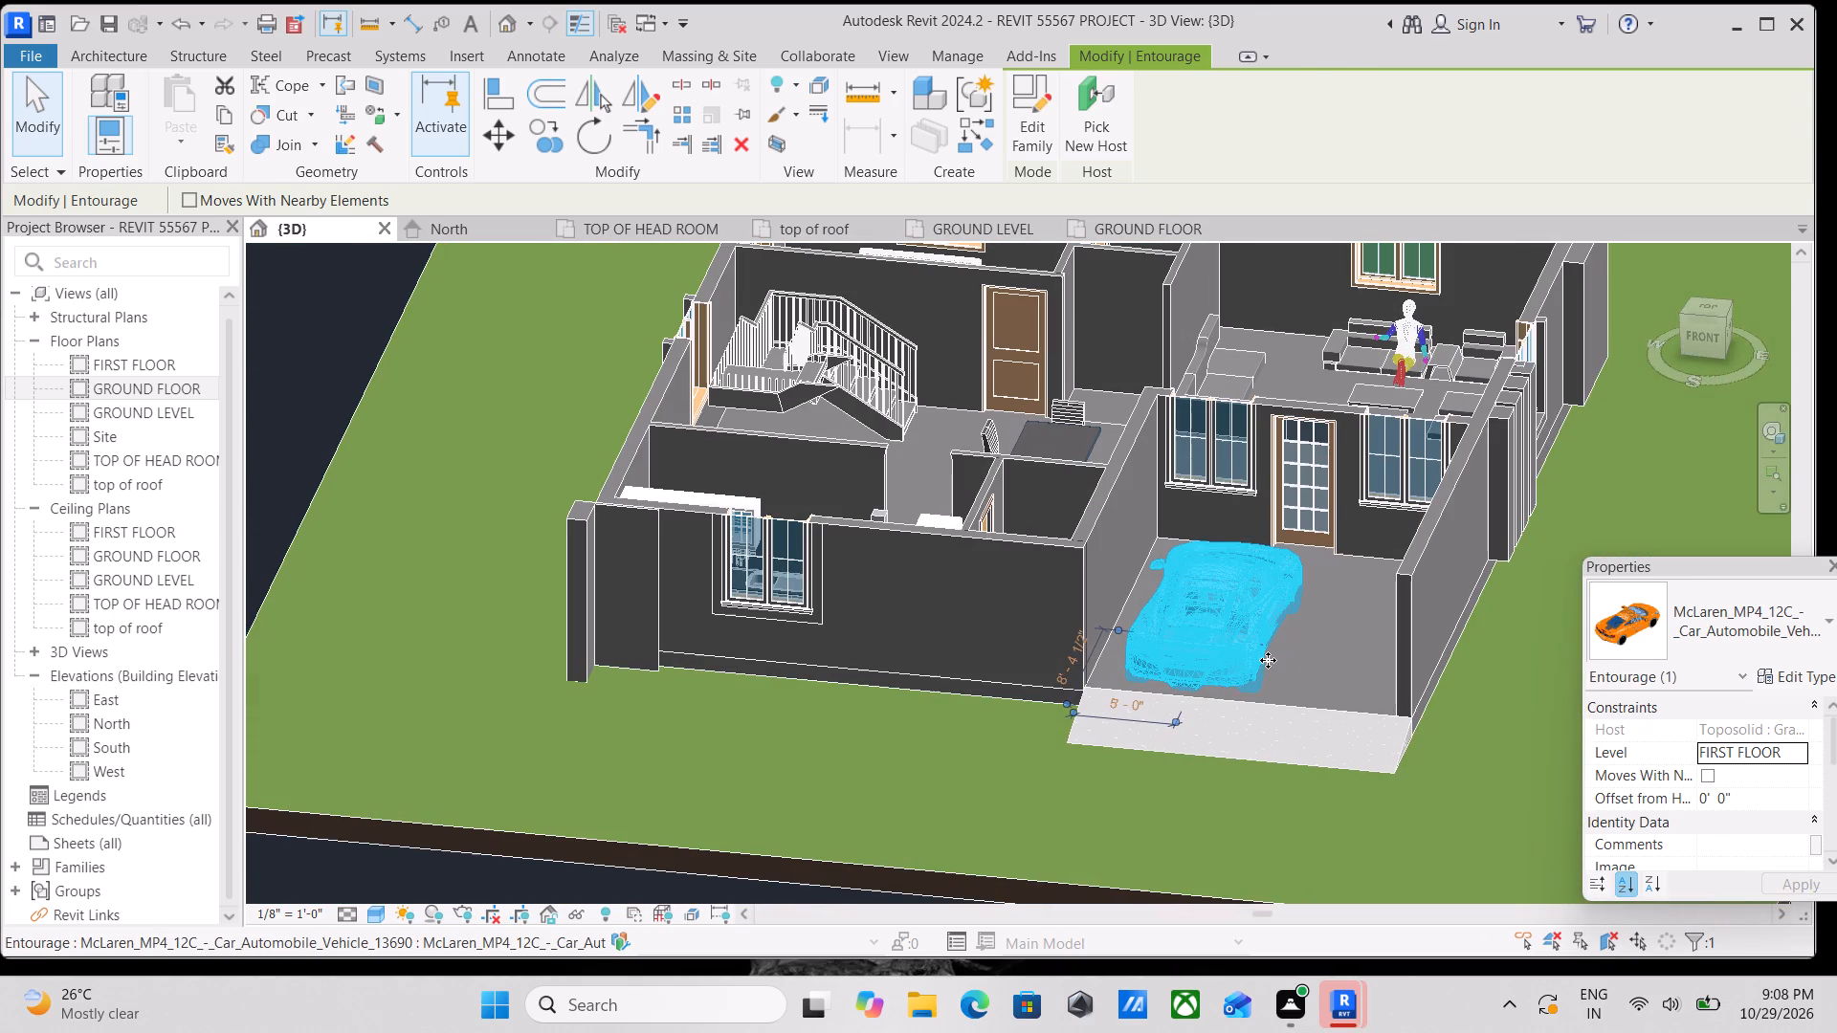
key("Up")
key("Down")
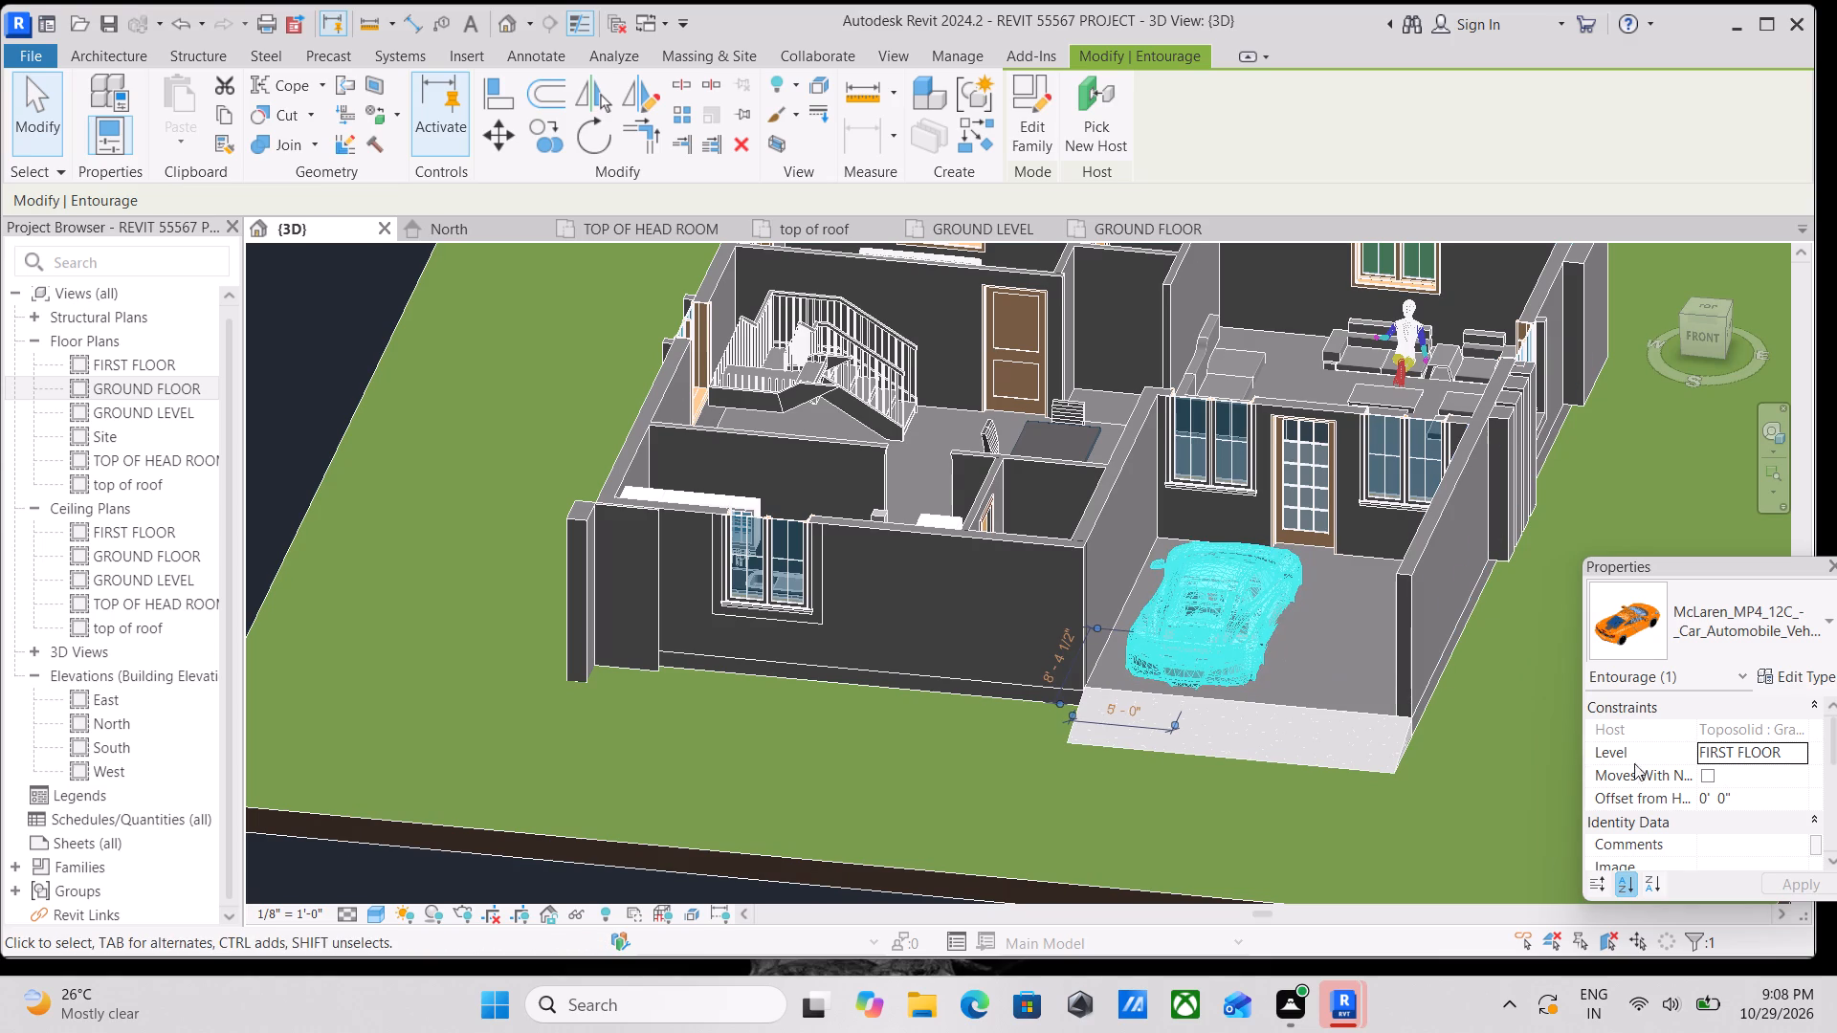
Set the McLaren car's offset from host to 1'.
scroll(1688, 777, "down", 1)
left_click(1741, 754)
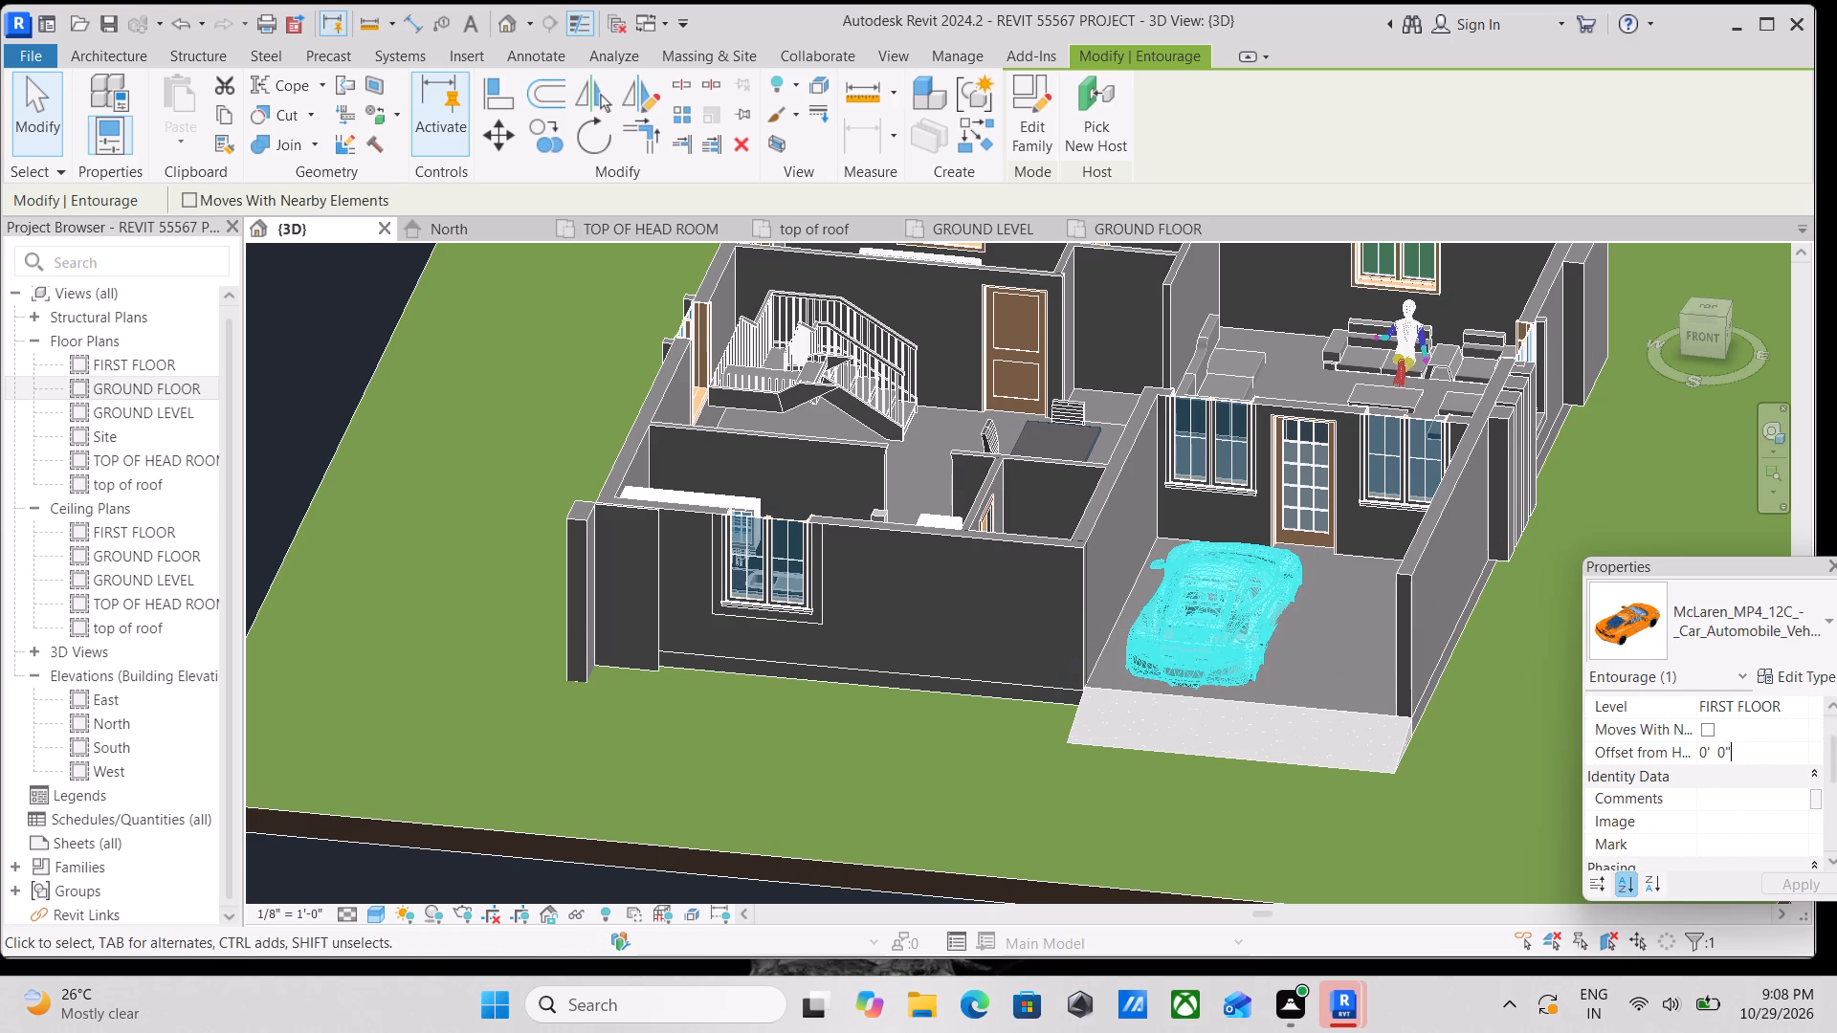
left_click_drag(1741, 754, 1678, 754)
key("1")
key("apostrophe")
key("Return")
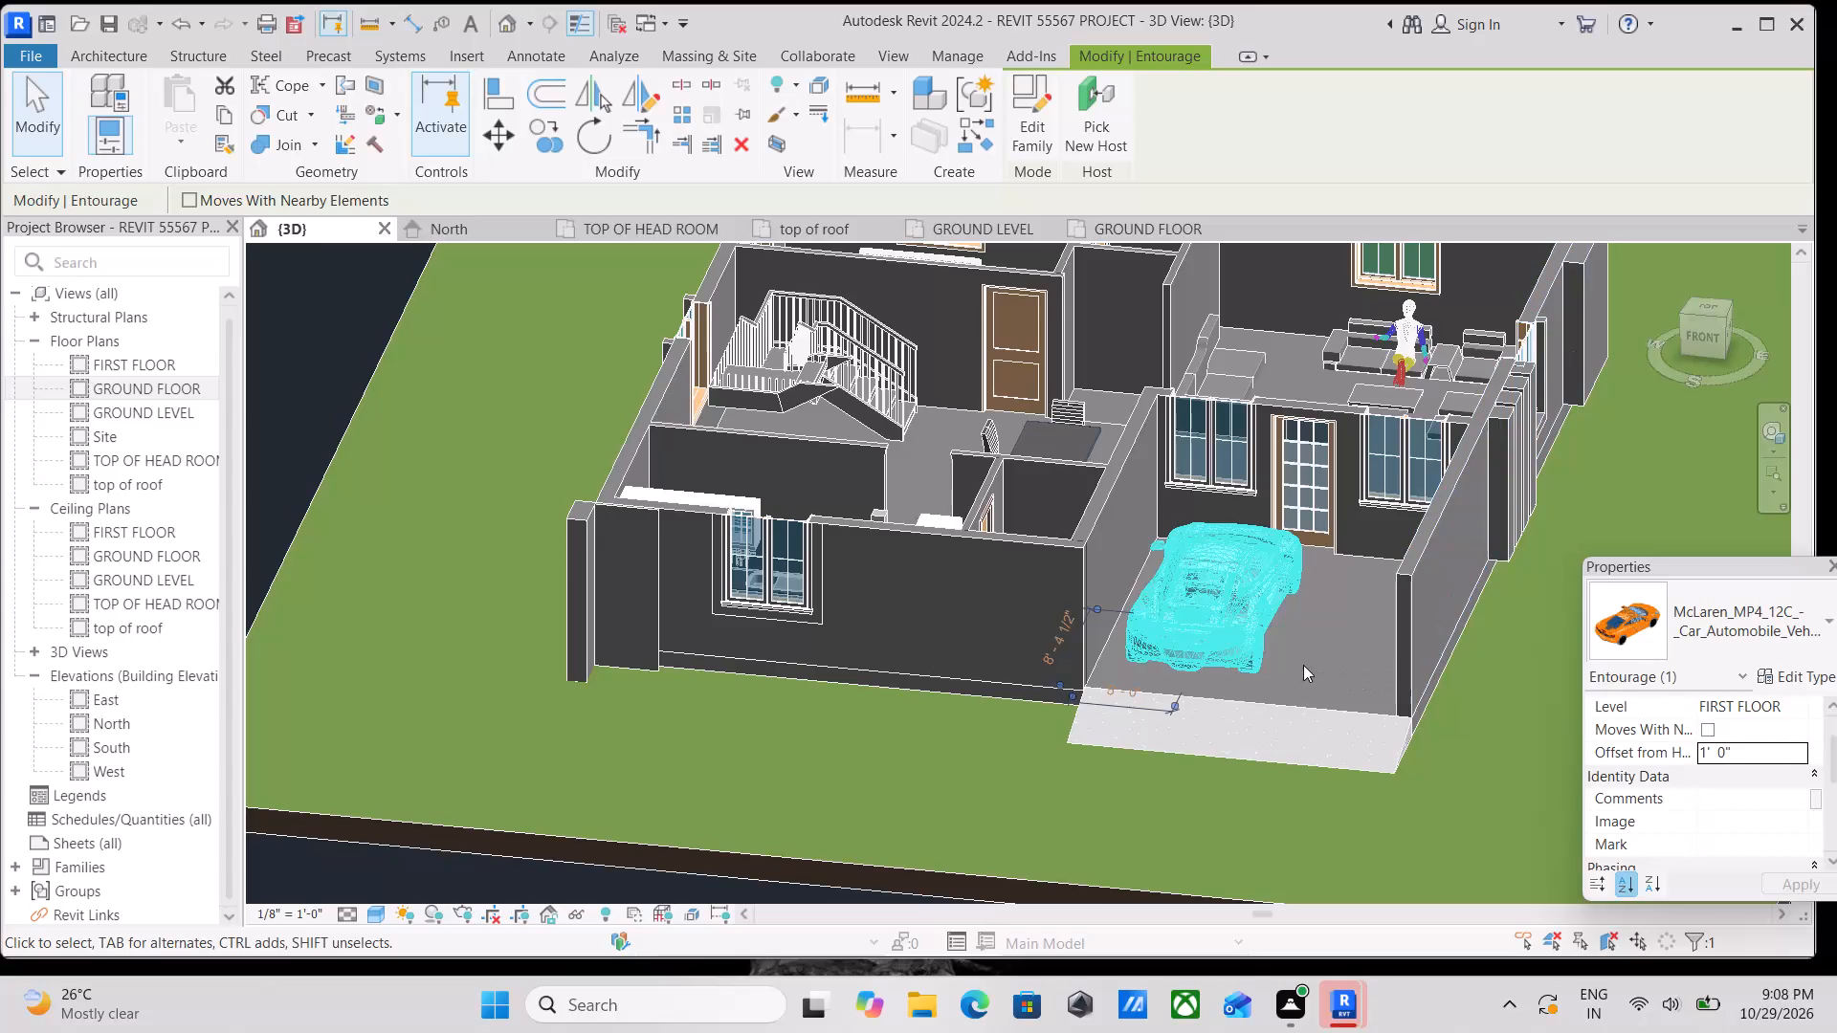
key("Escape")
Set the raised McLaren car's level to GROUND LEVEL.
scroll(1320, 667, "down", 2)
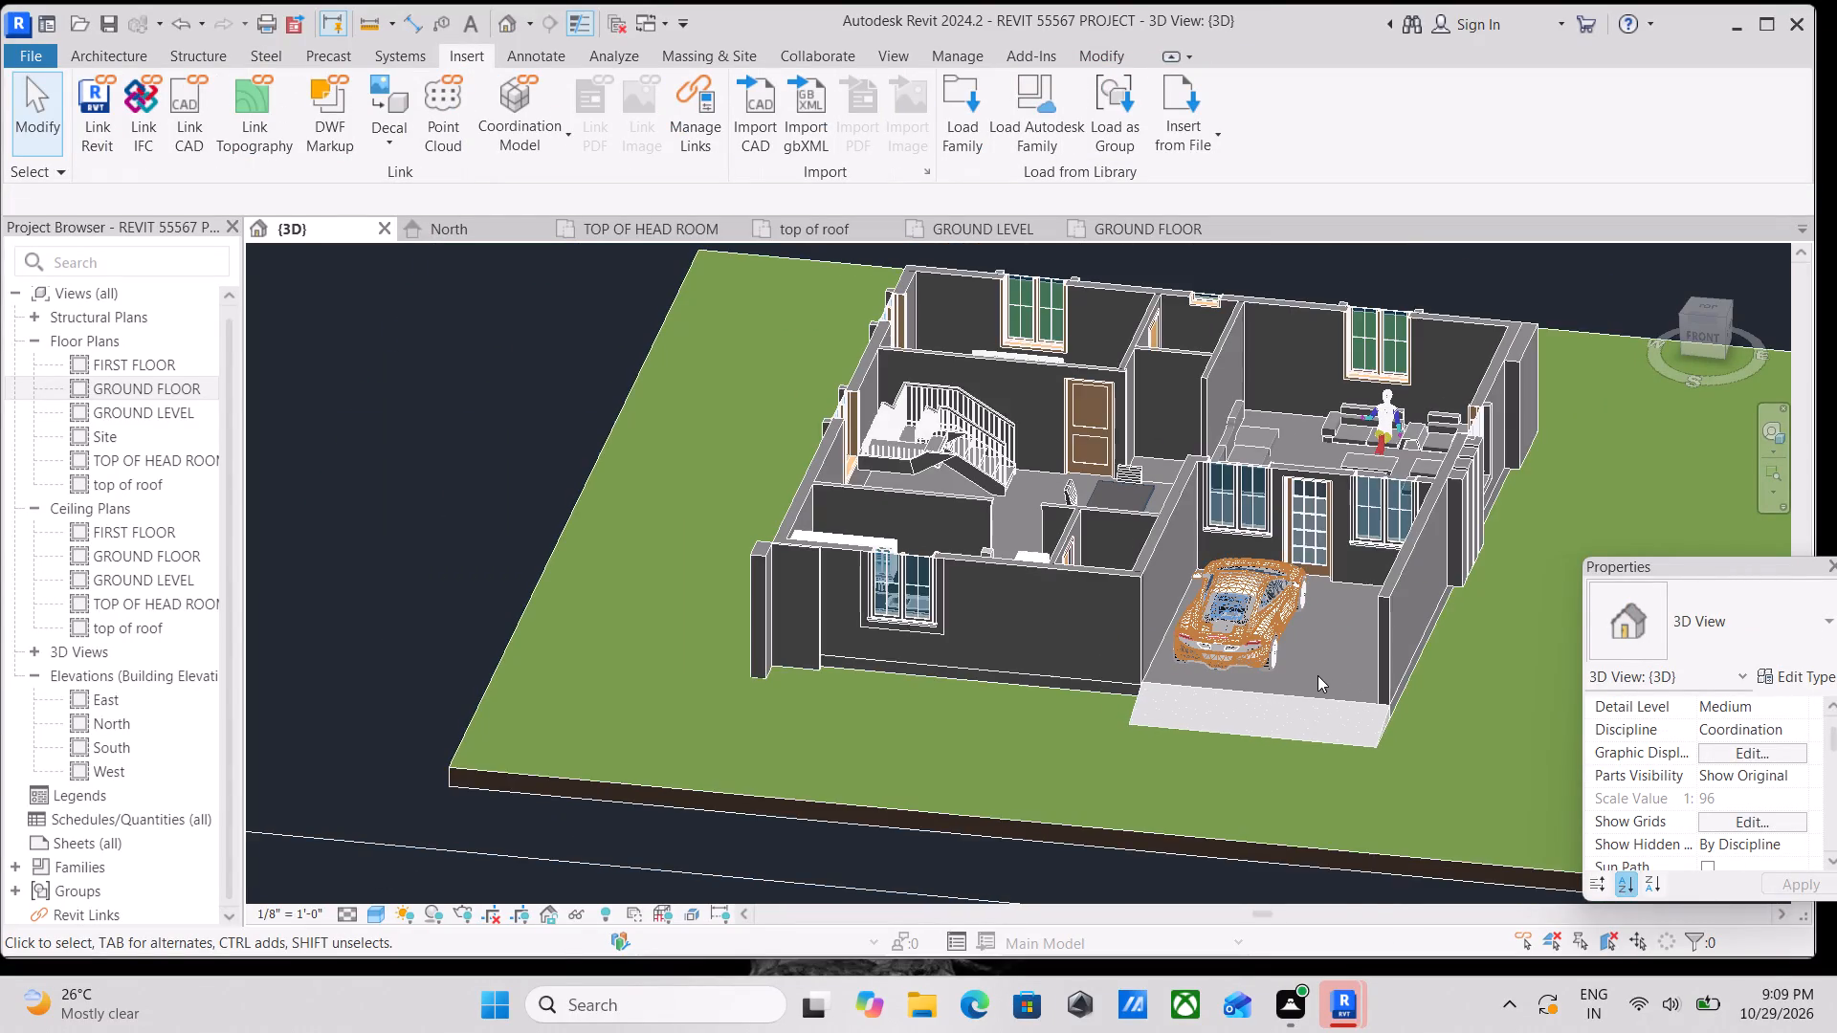
scroll(1317, 675, "down", 1)
middle_click_drag(1313, 666, 1401, 538, "shift")
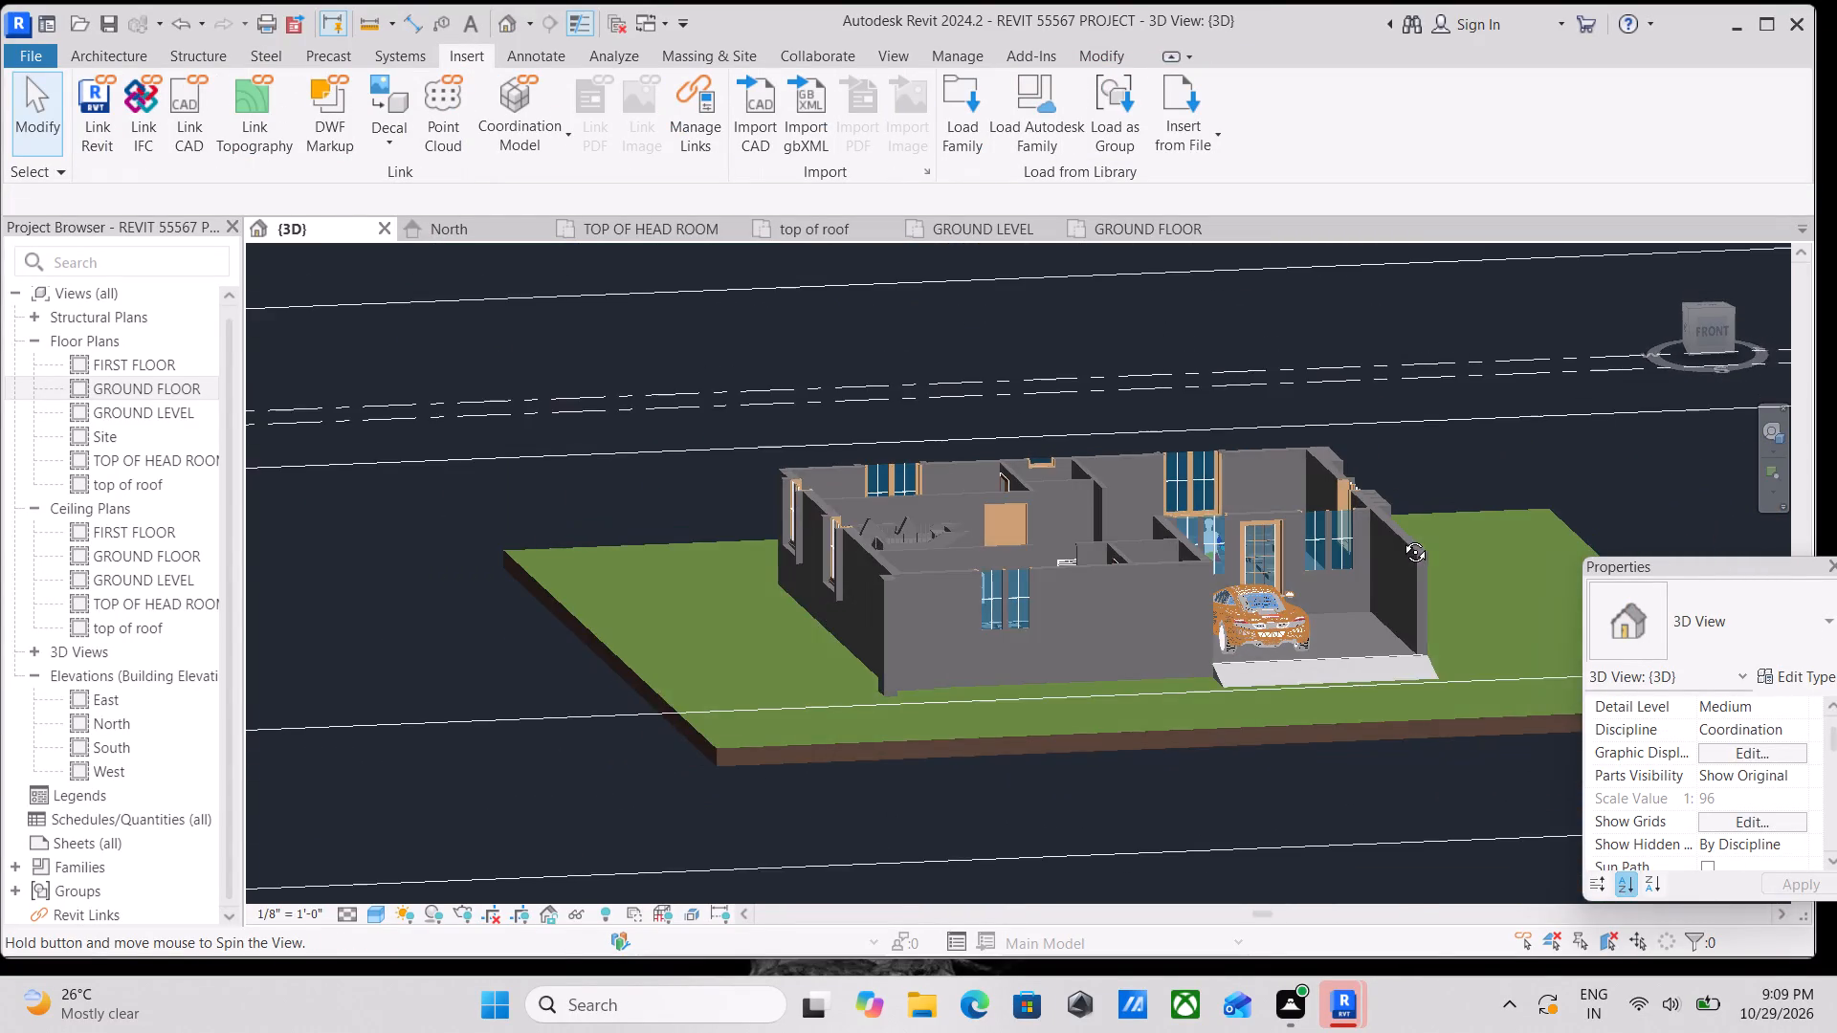
middle_click_drag(1401, 538, 1346, 592, "shift")
left_click(1273, 621)
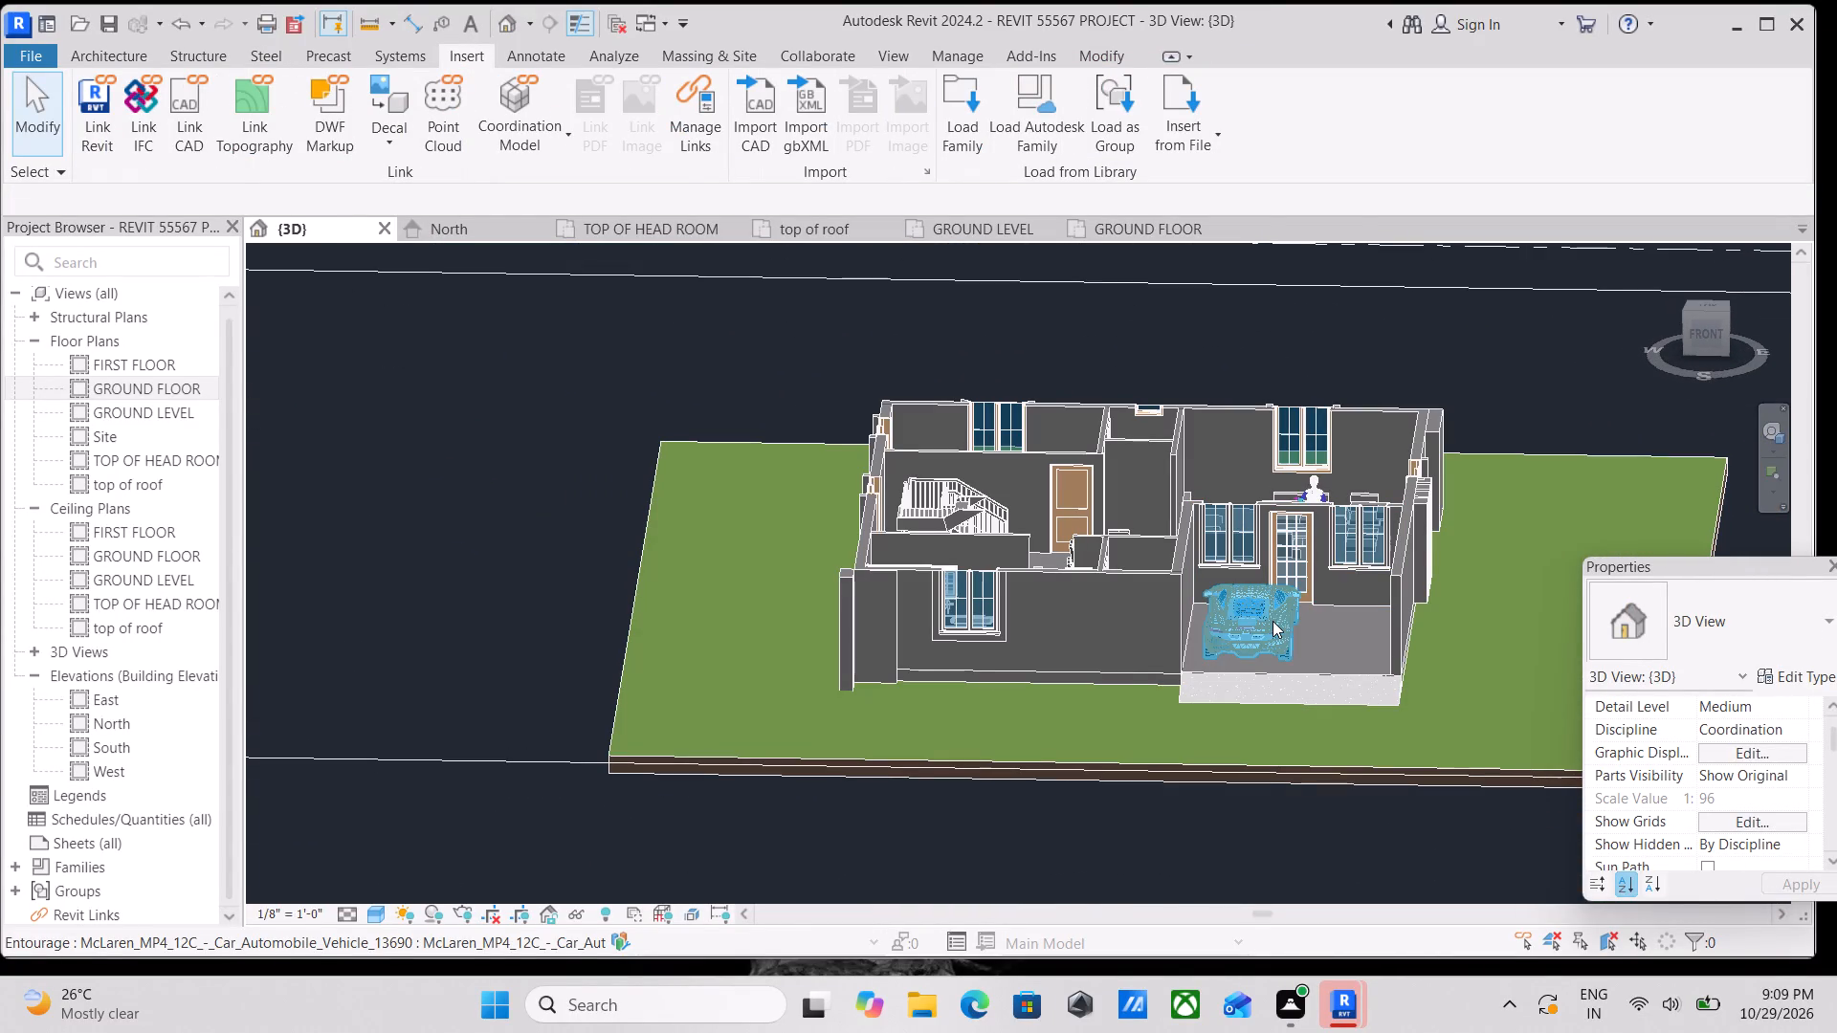
left_click(1793, 705)
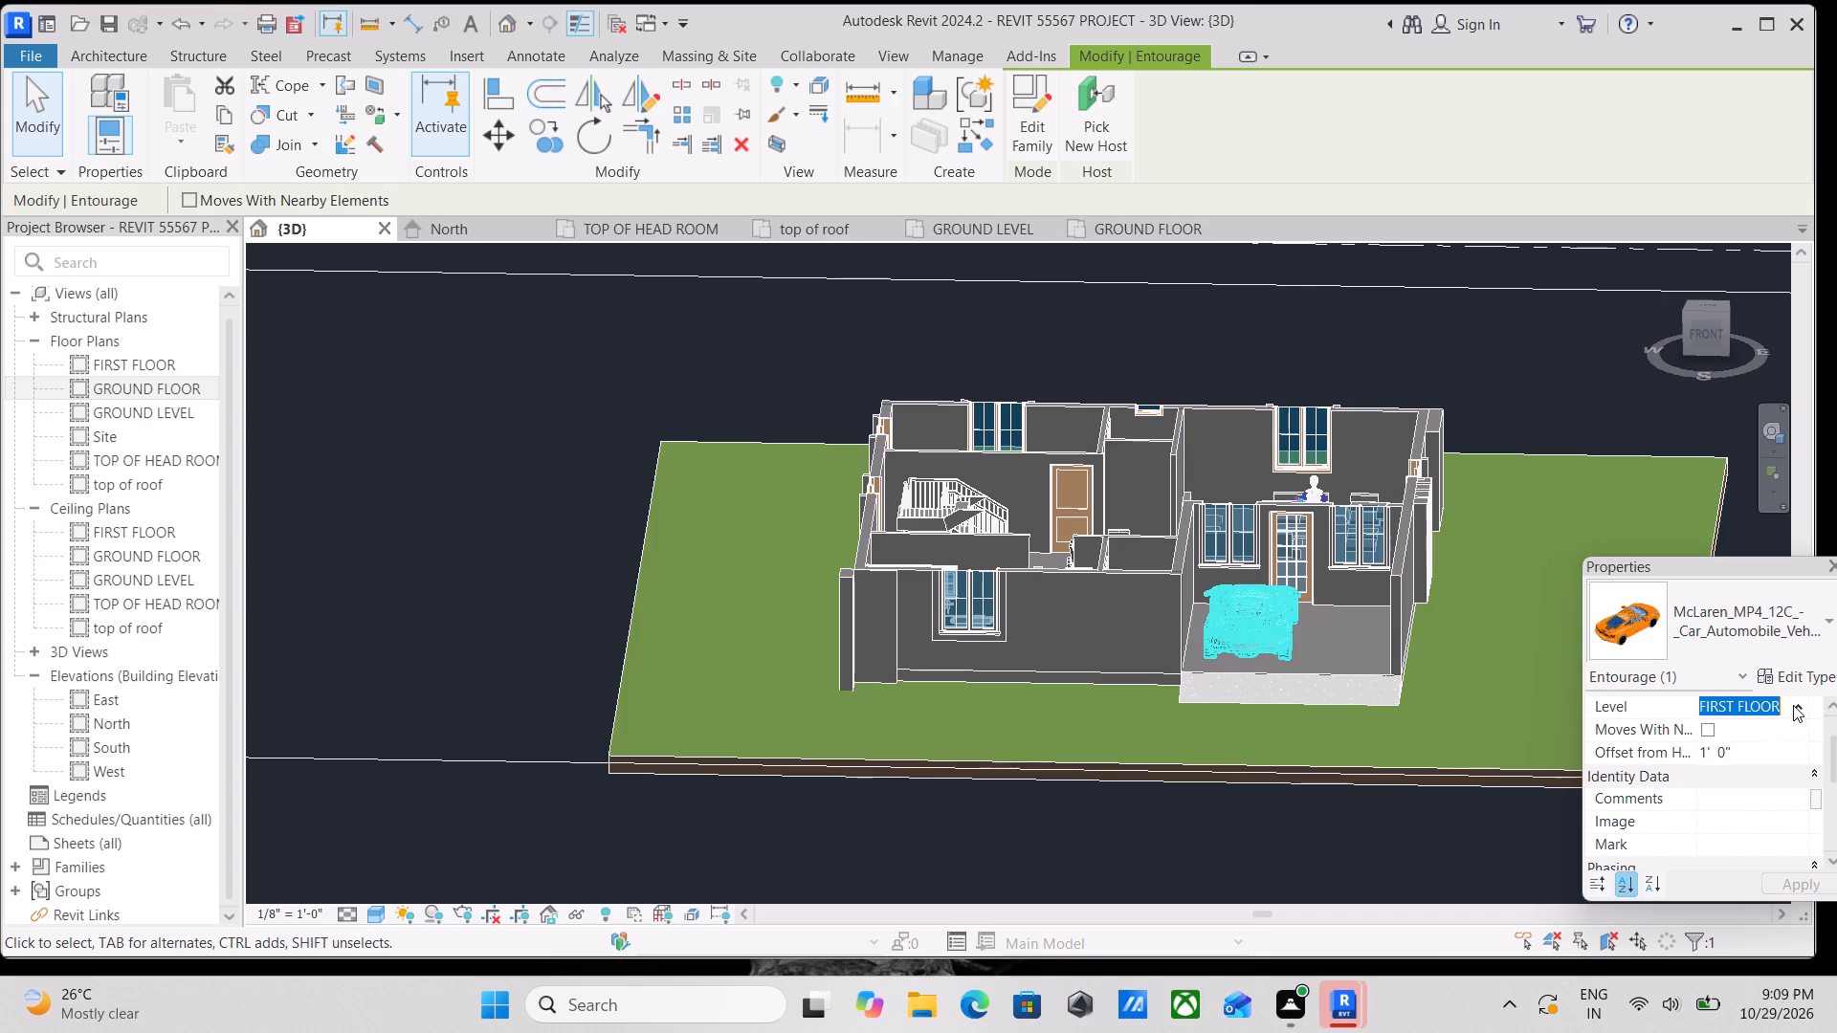
scroll(1705, 761, "up", 1)
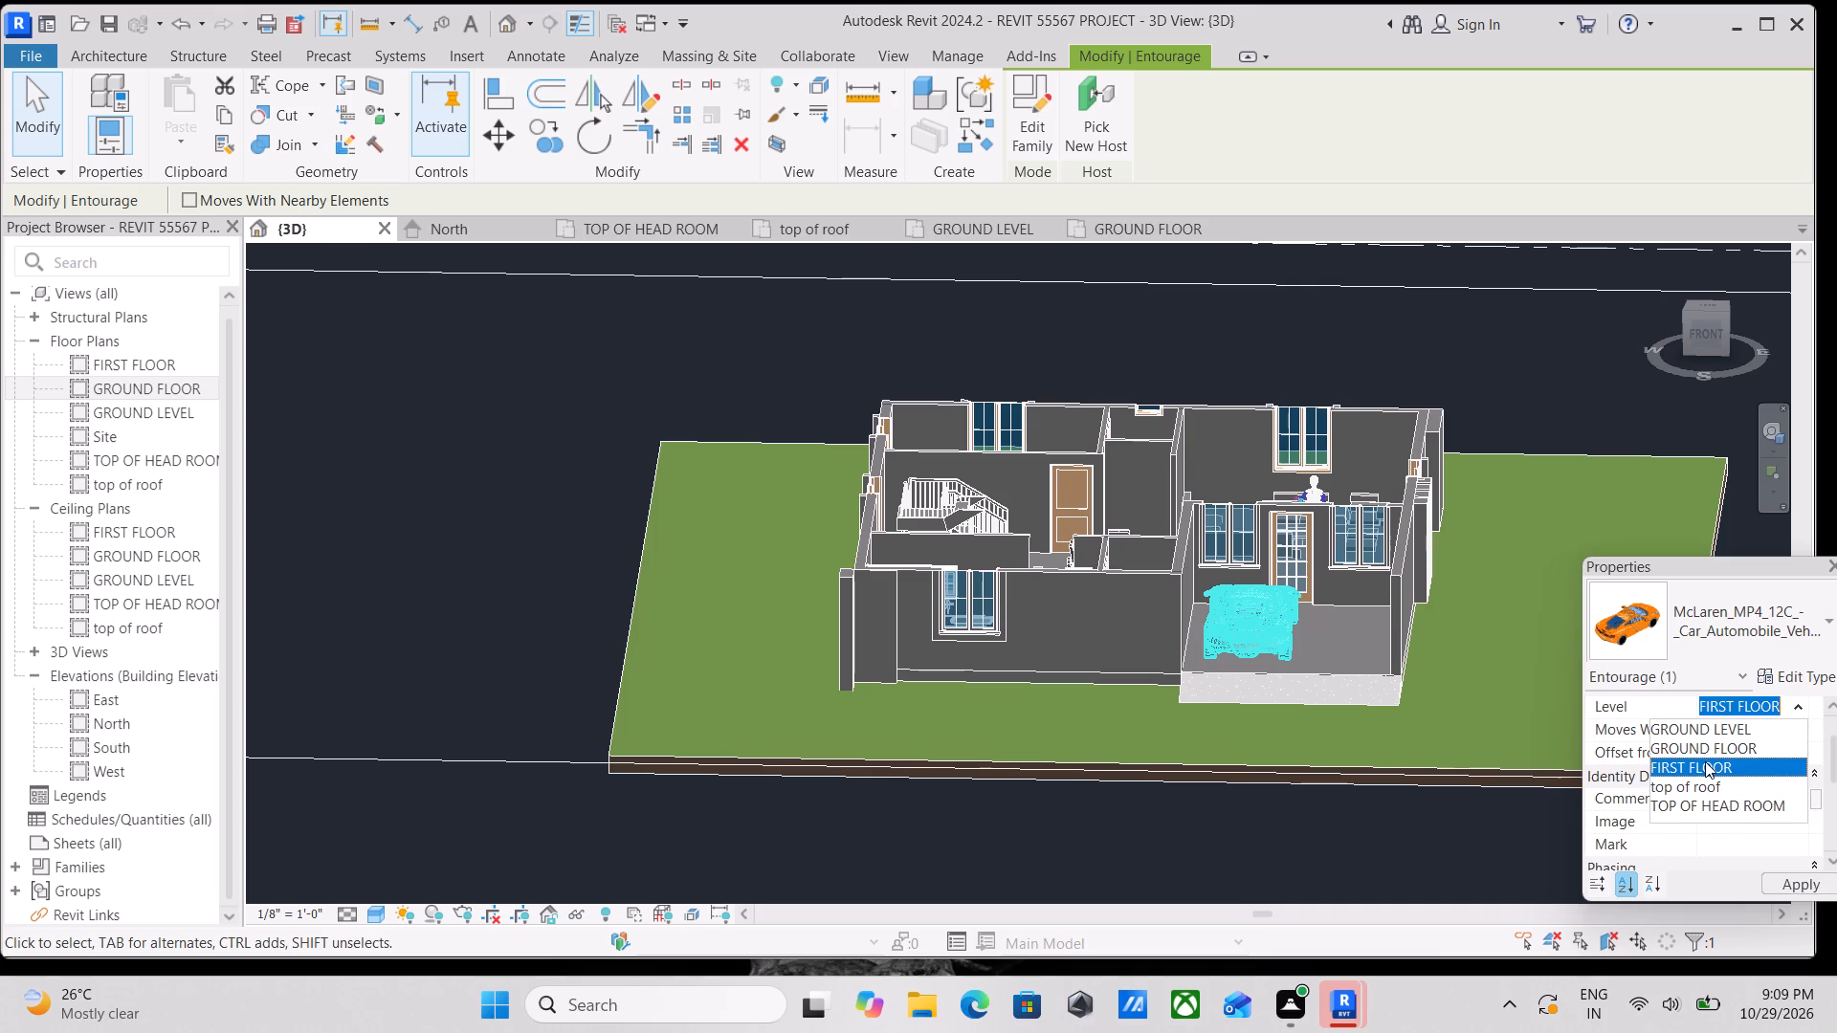
left_click(1738, 729)
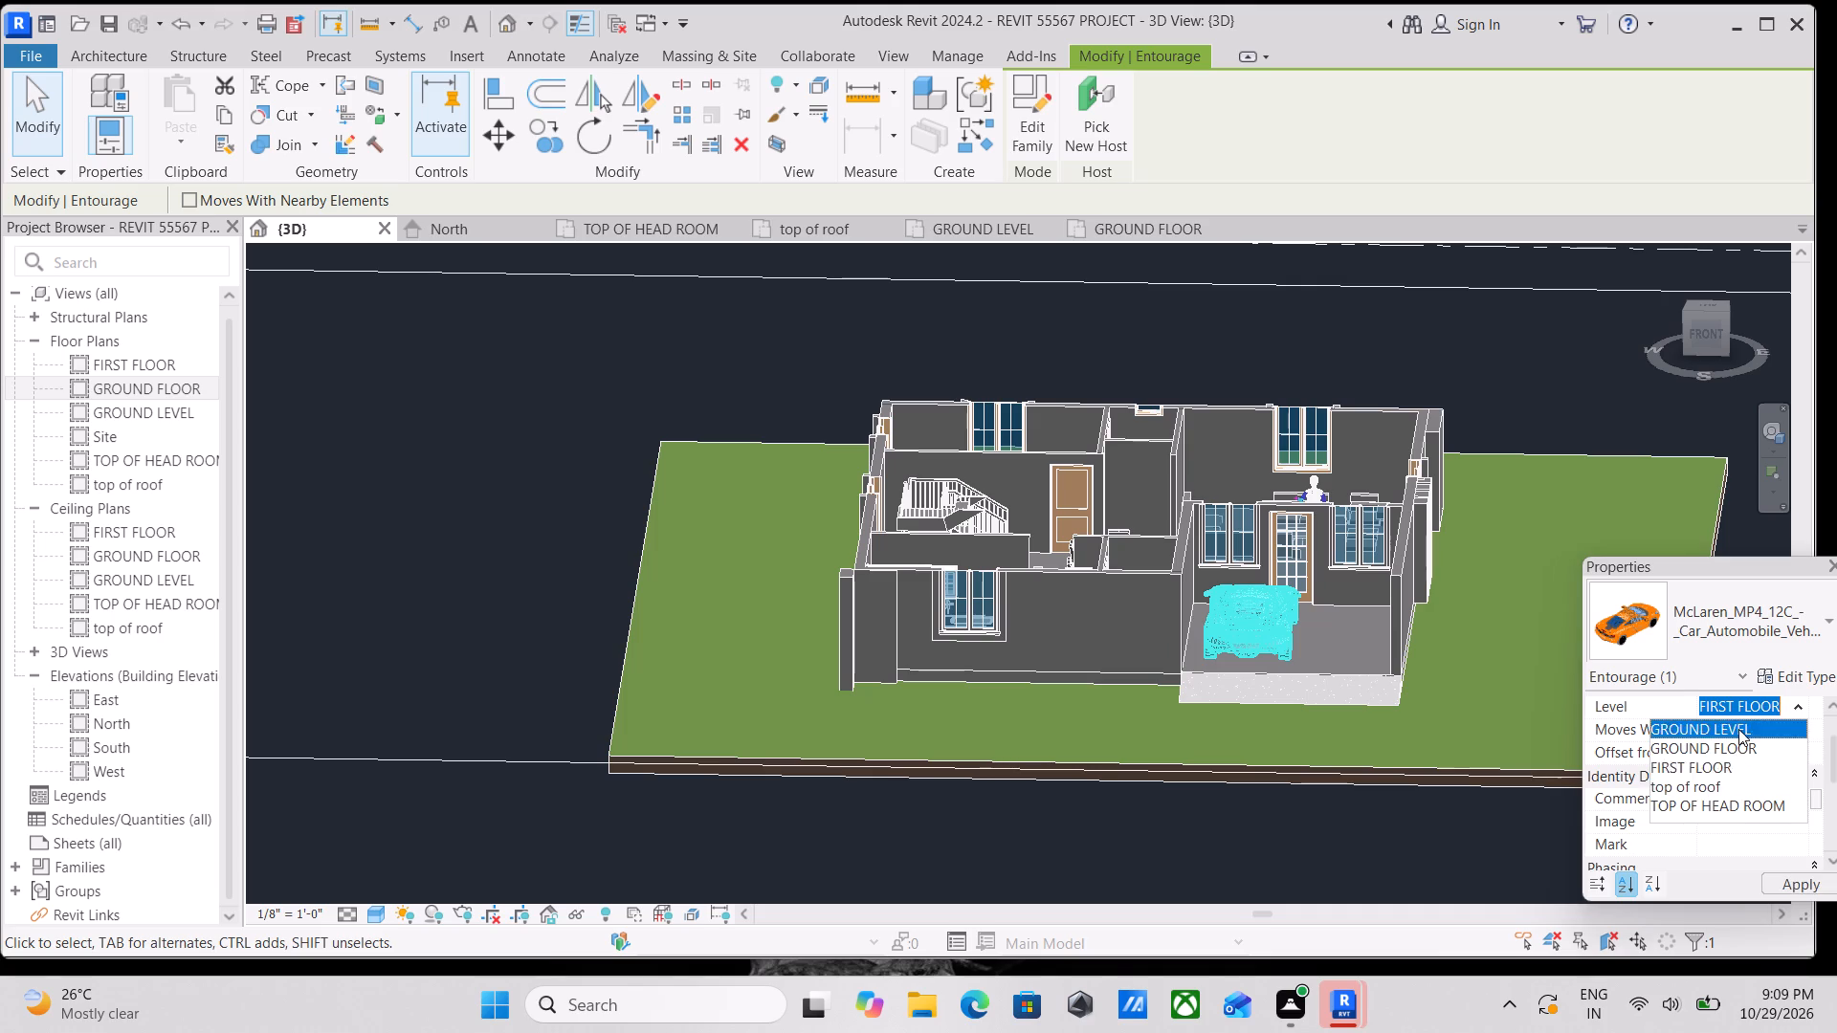
scroll(1352, 575, "down", 2)
key("Escape")
Nudge the McLaren car five small increments sideways toward the outer side wall of the parking bay.
scroll(1338, 655, "up", 2)
middle_click_drag(1346, 646, 1119, 848, "shift")
scroll(1119, 844, "up", 1)
scroll(1256, 646, "up", 3)
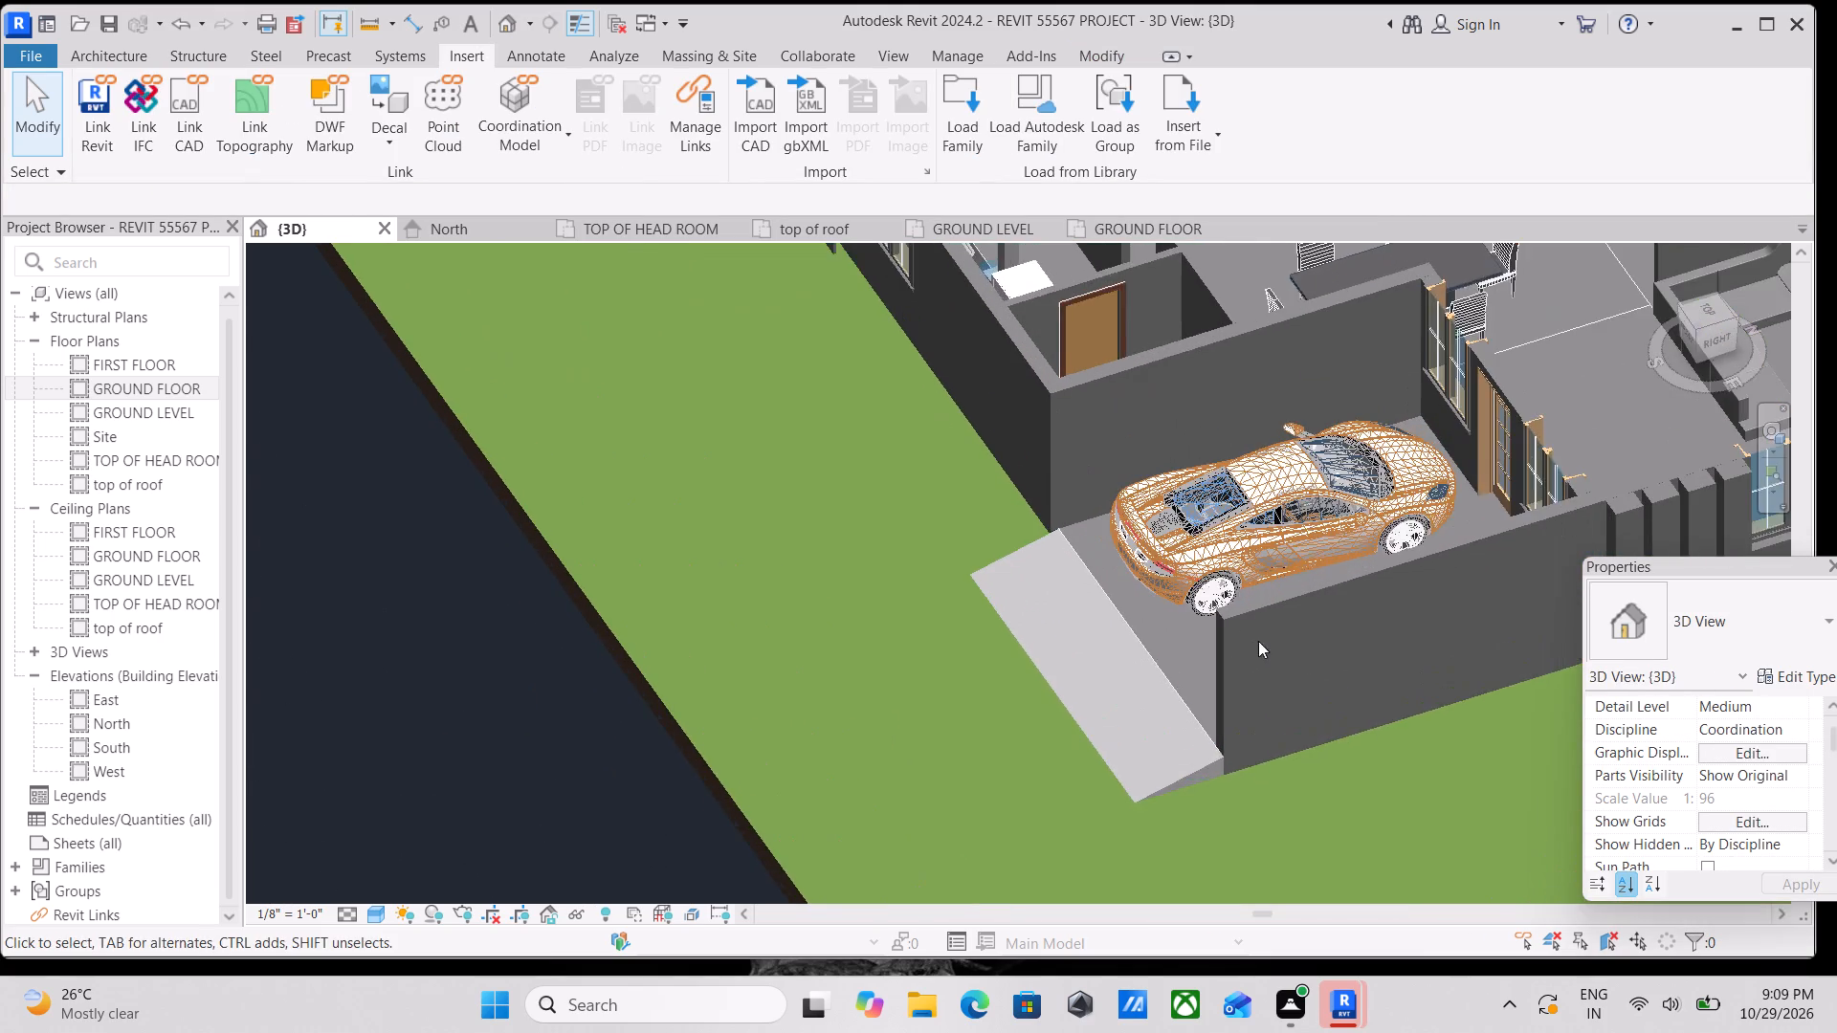
scroll(1256, 621, "up", 2)
left_click(1285, 512)
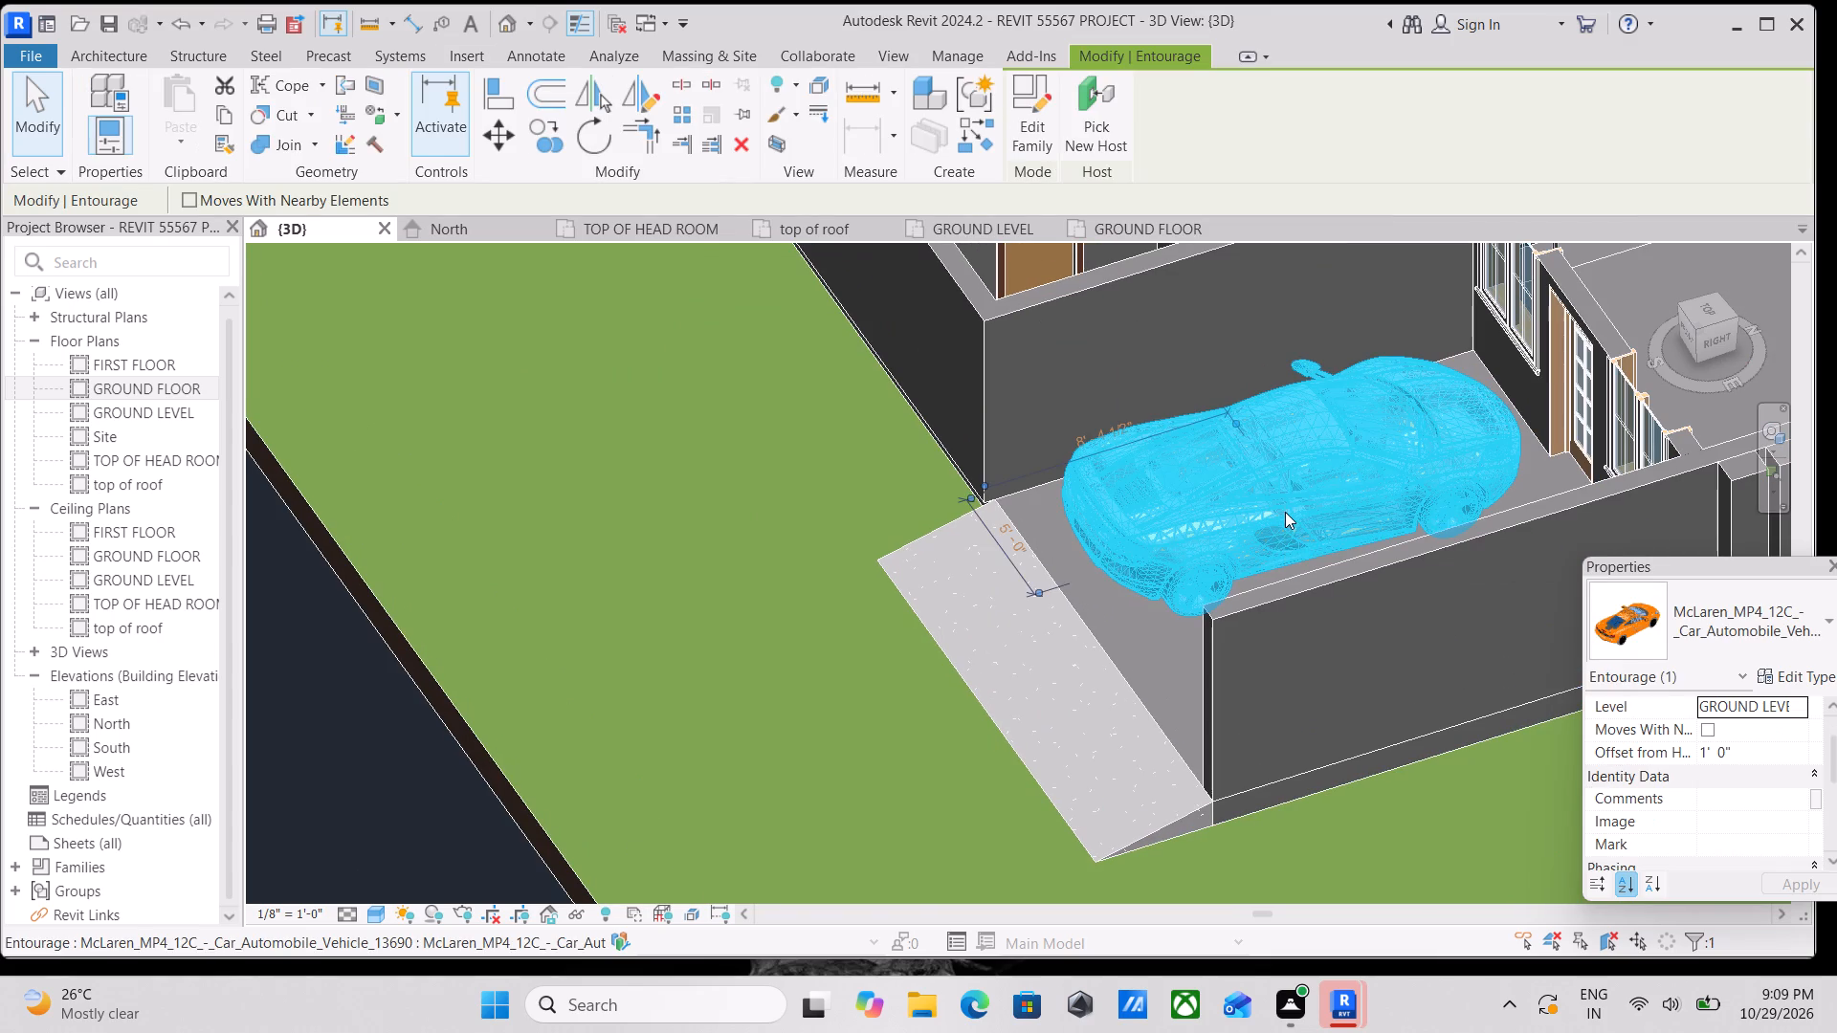
key("Down")
key("Down")
key("Down")
key("Down")
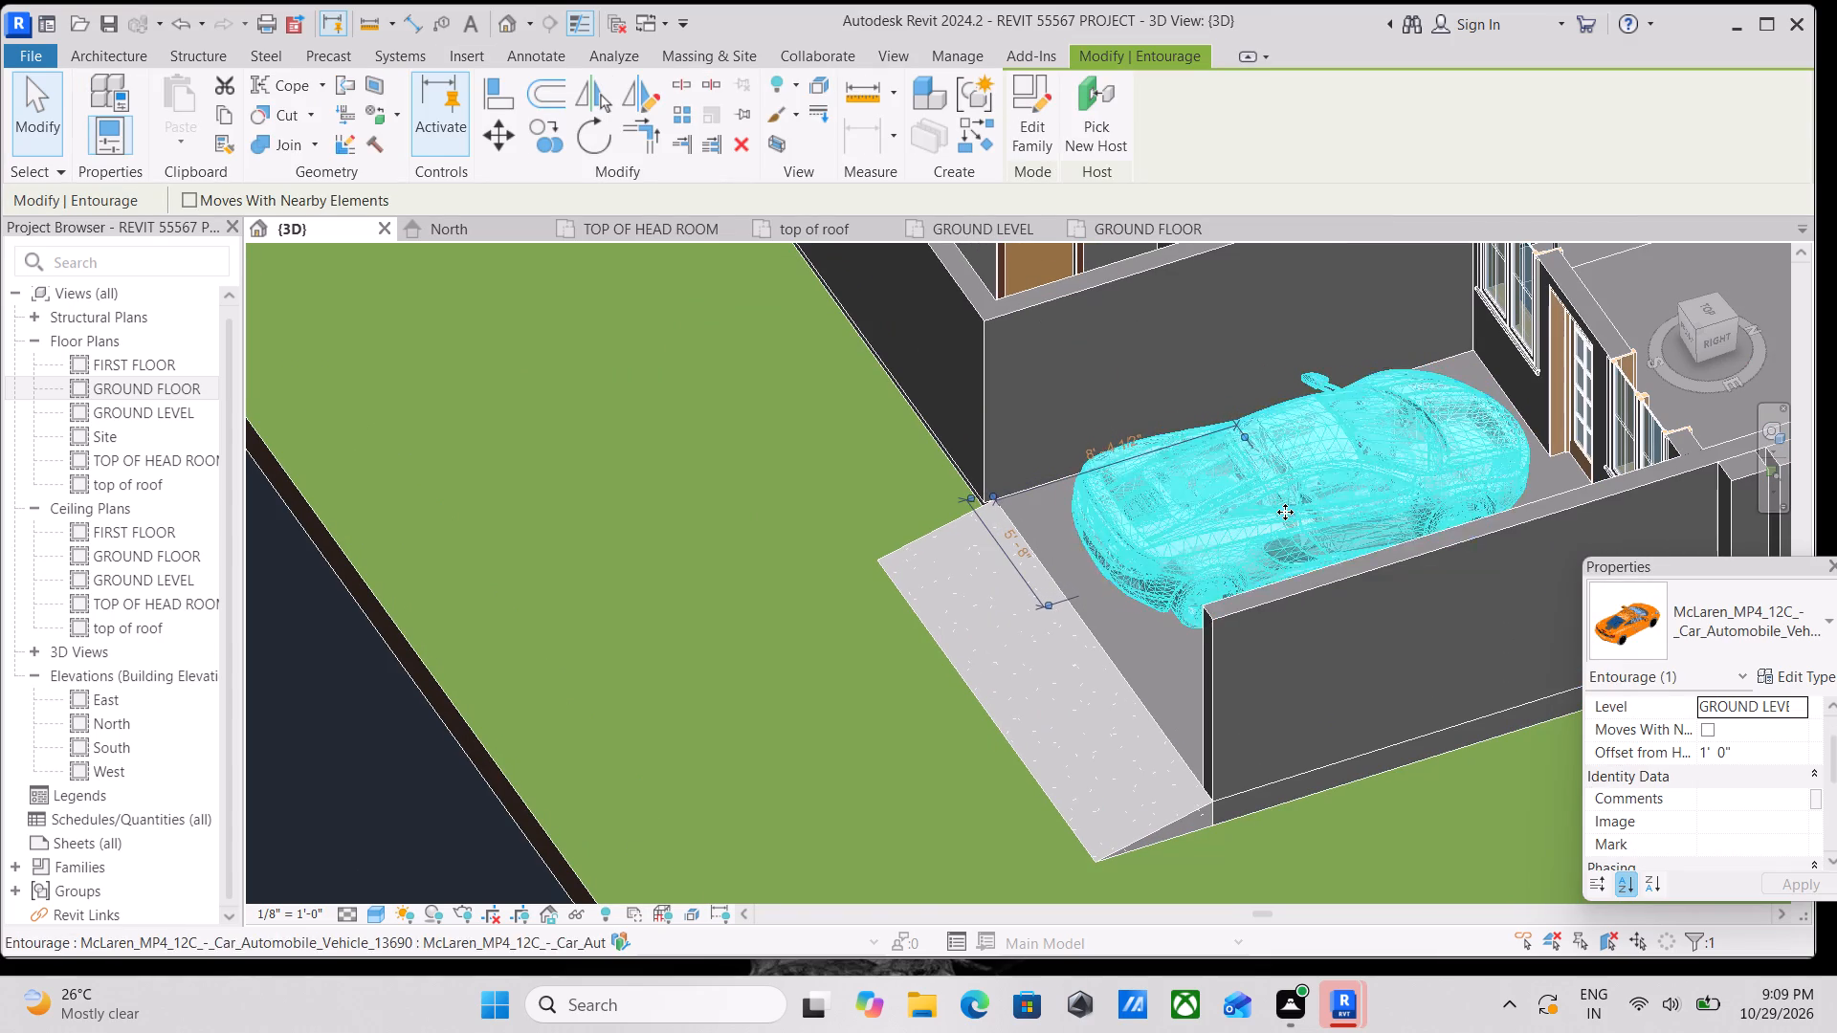
key("Down")
scroll(1285, 512, "down", 1)
key("Escape")
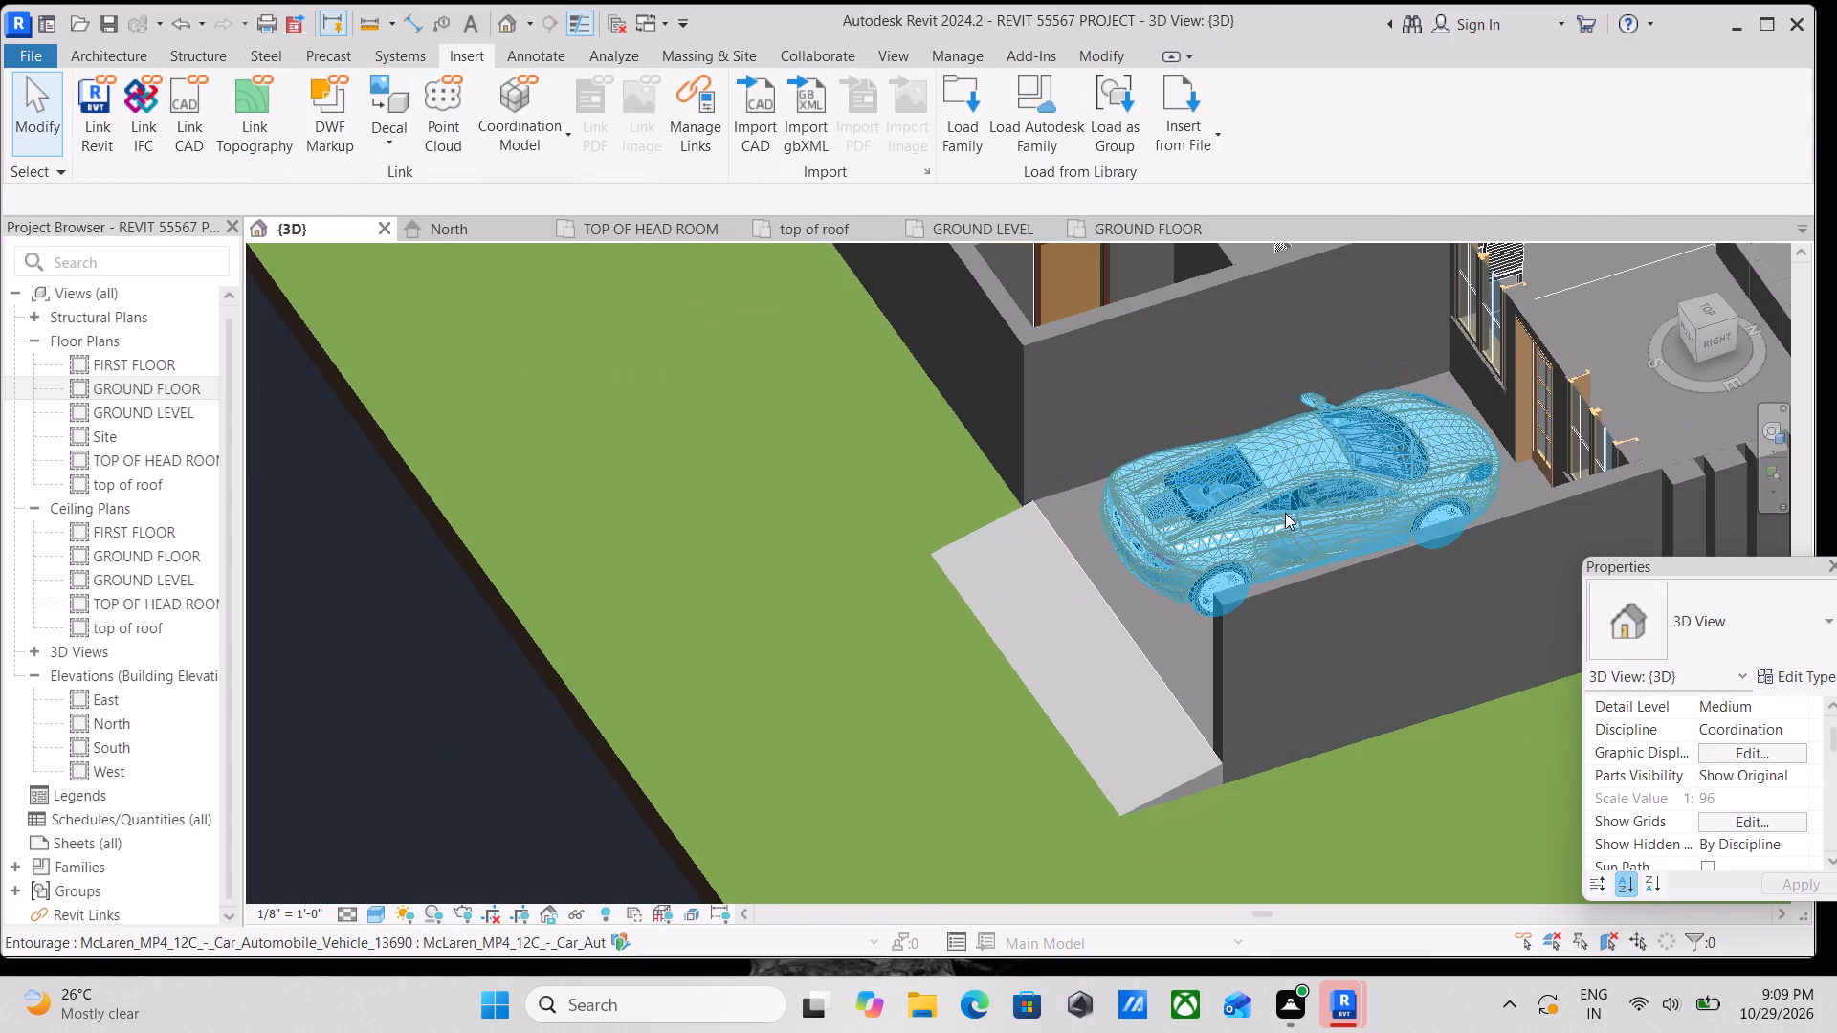
Nudge the bed with its side tables slightly toward the bedroom's outer side wall.
scroll(1285, 516, "down", 3)
middle_click_drag(1230, 475, 1376, 578, "shift")
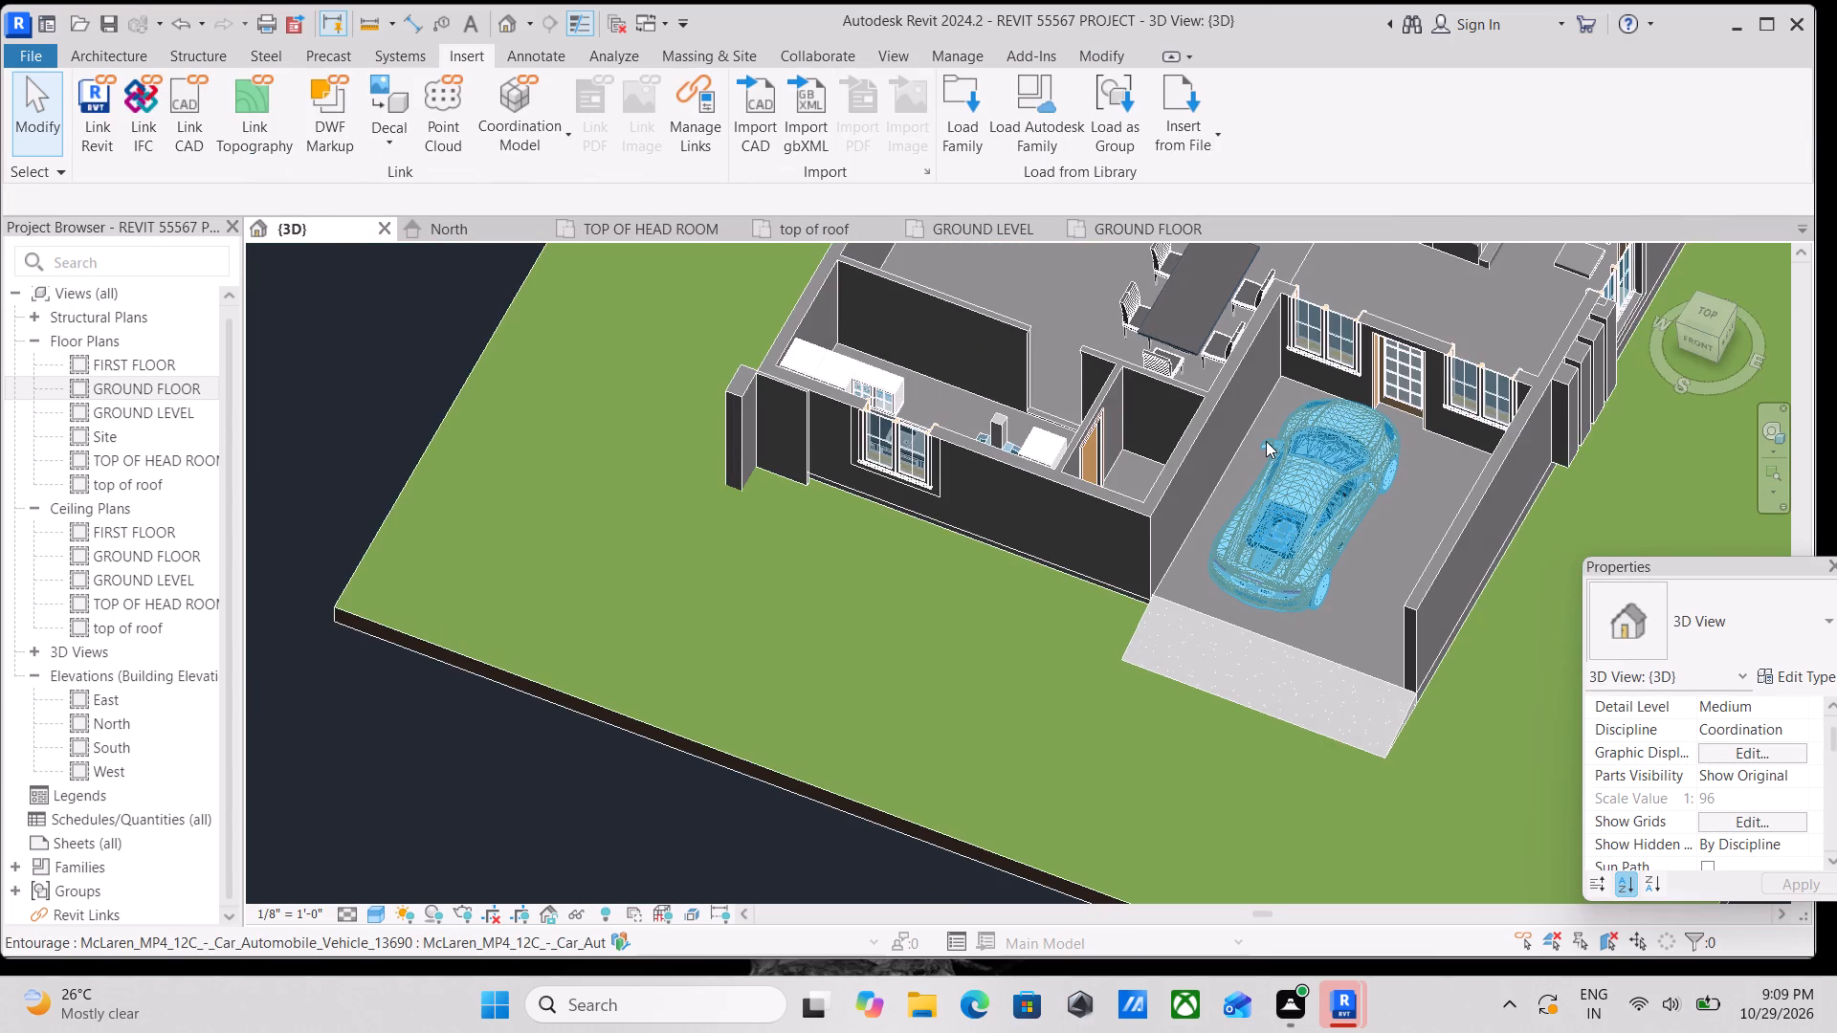
middle_click_drag(1266, 441, 1319, 474, "shift")
middle_click_drag(1204, 445, 1297, 616)
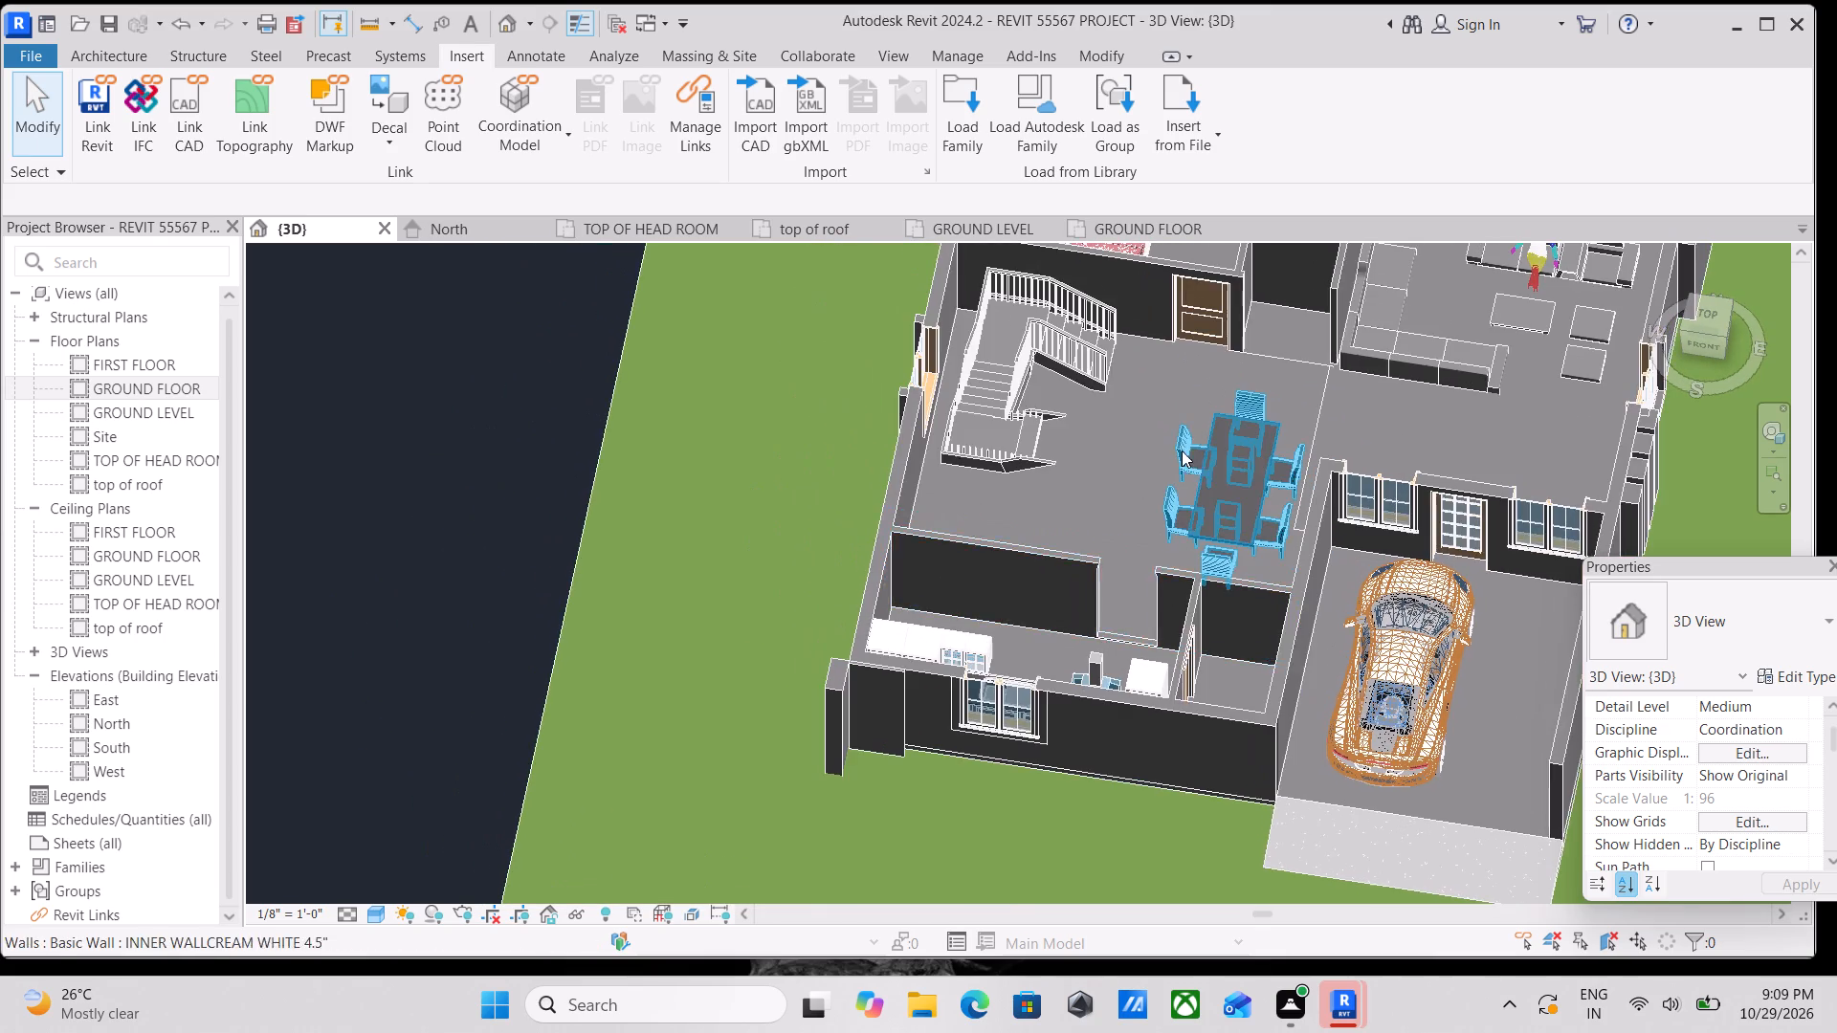
middle_click_drag(1182, 451, 1263, 541, "shift")
middle_click_drag(1128, 430, 1186, 610)
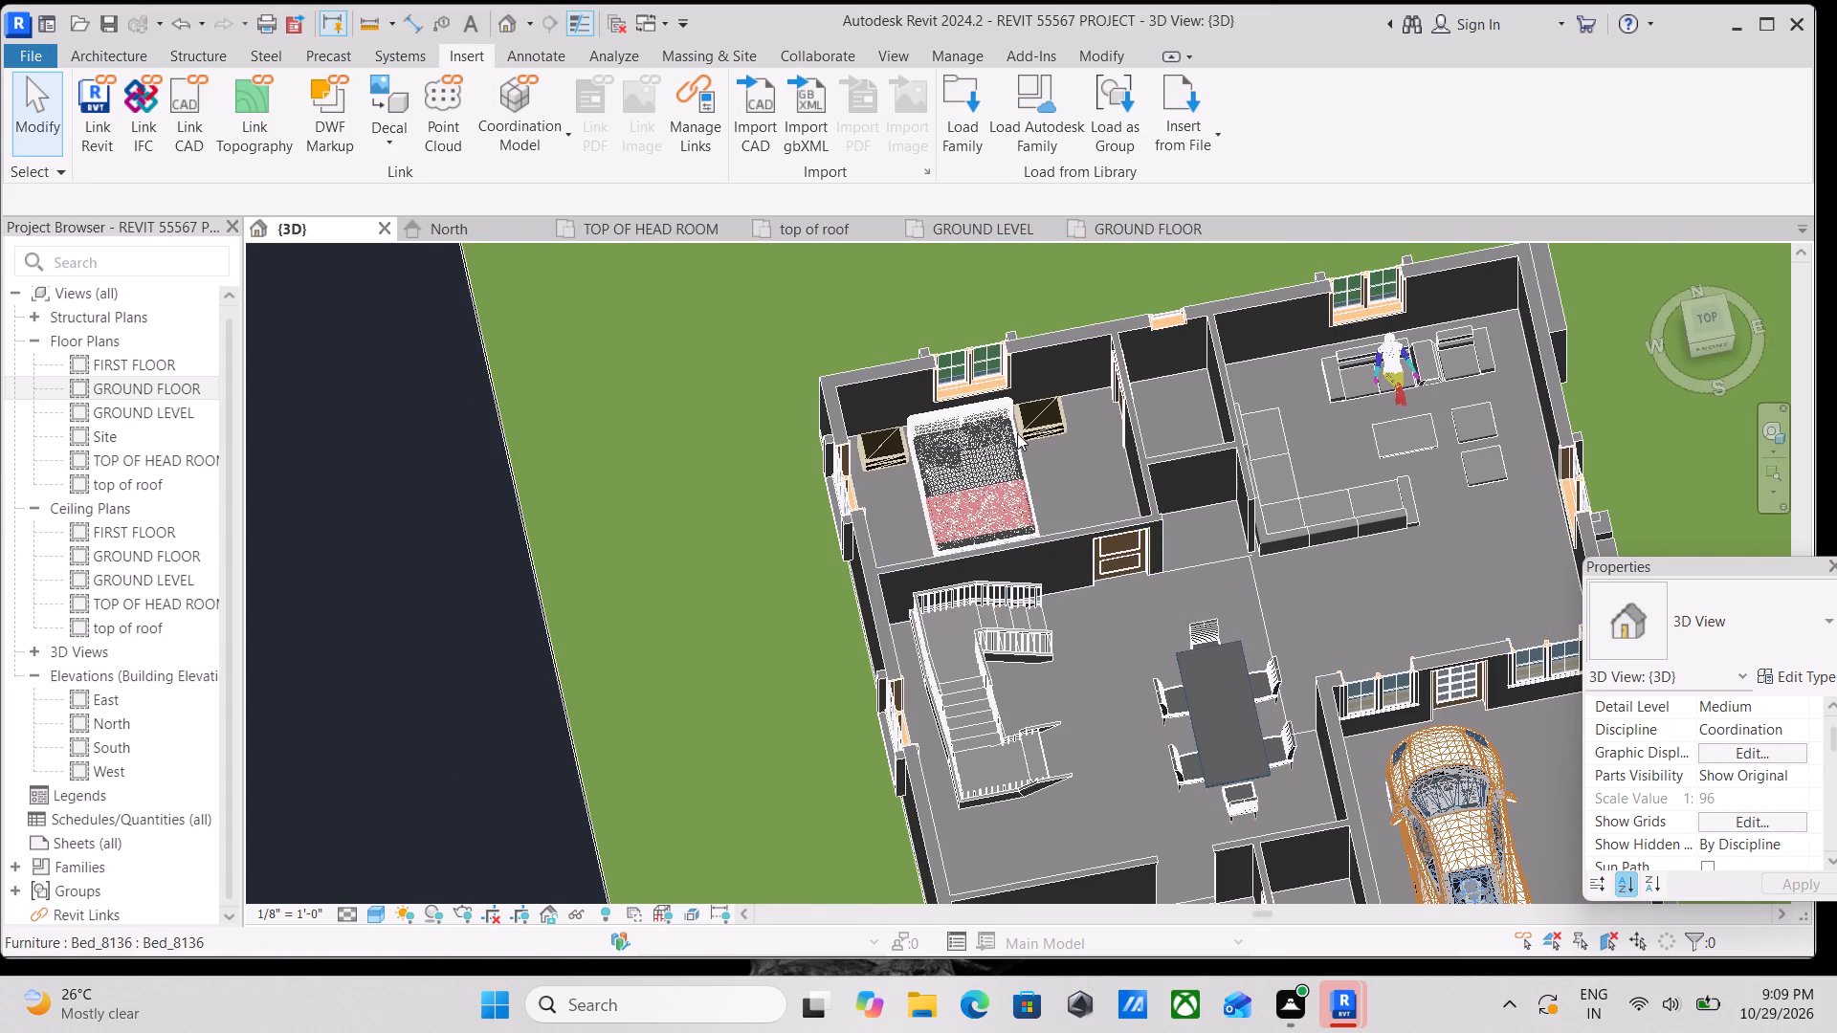
scroll(1027, 438, "up", 2)
left_click(1056, 419)
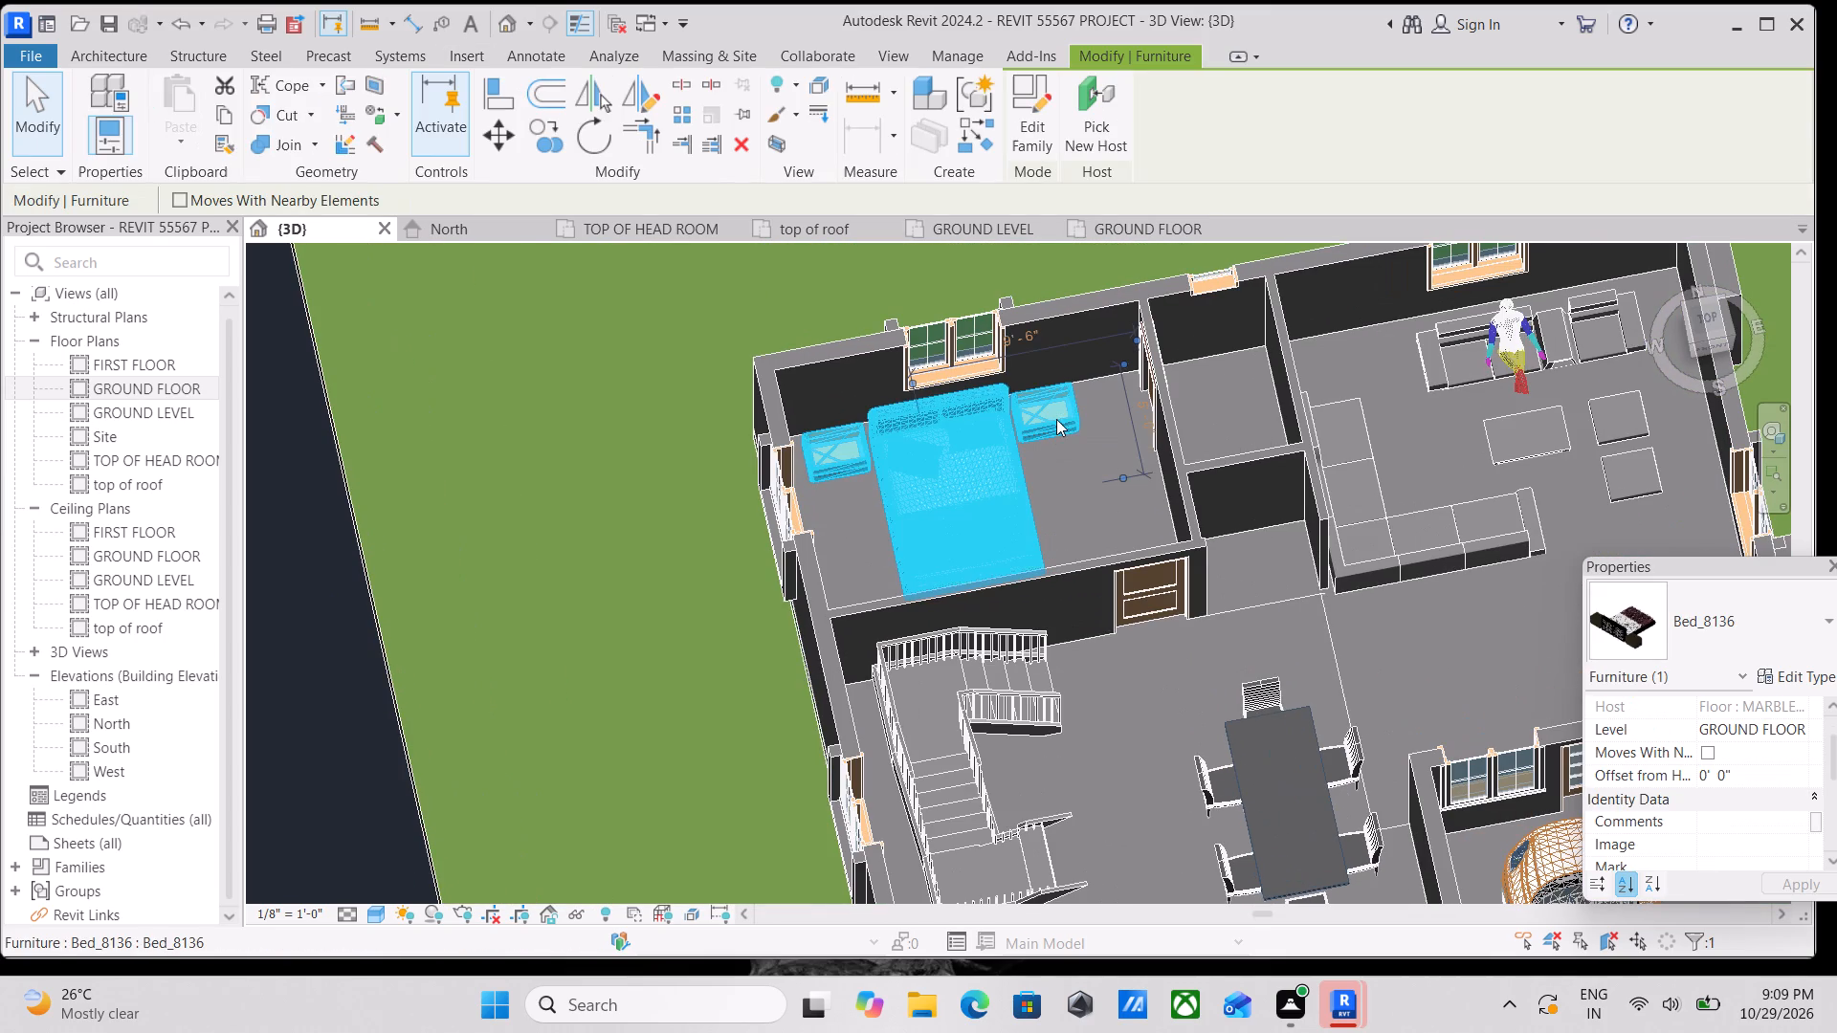
key("Left")
key("Left")
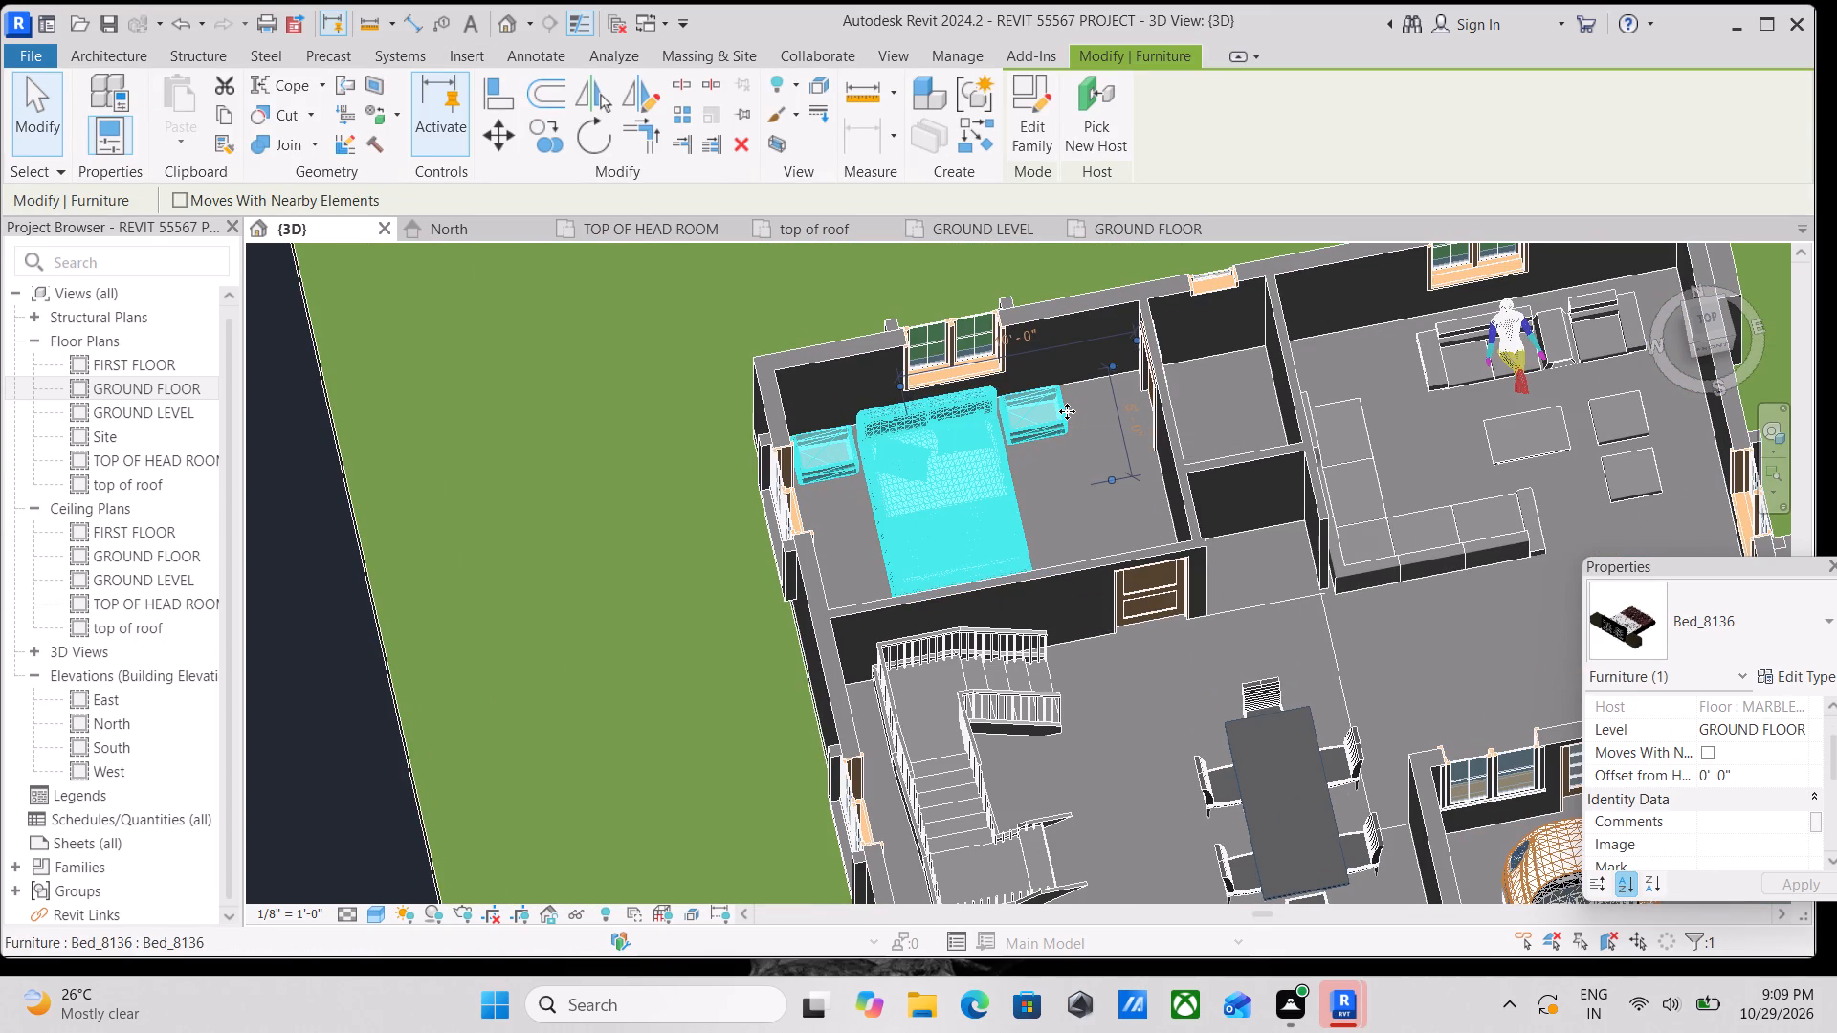
key("Right")
scroll(1067, 411, "down", 2)
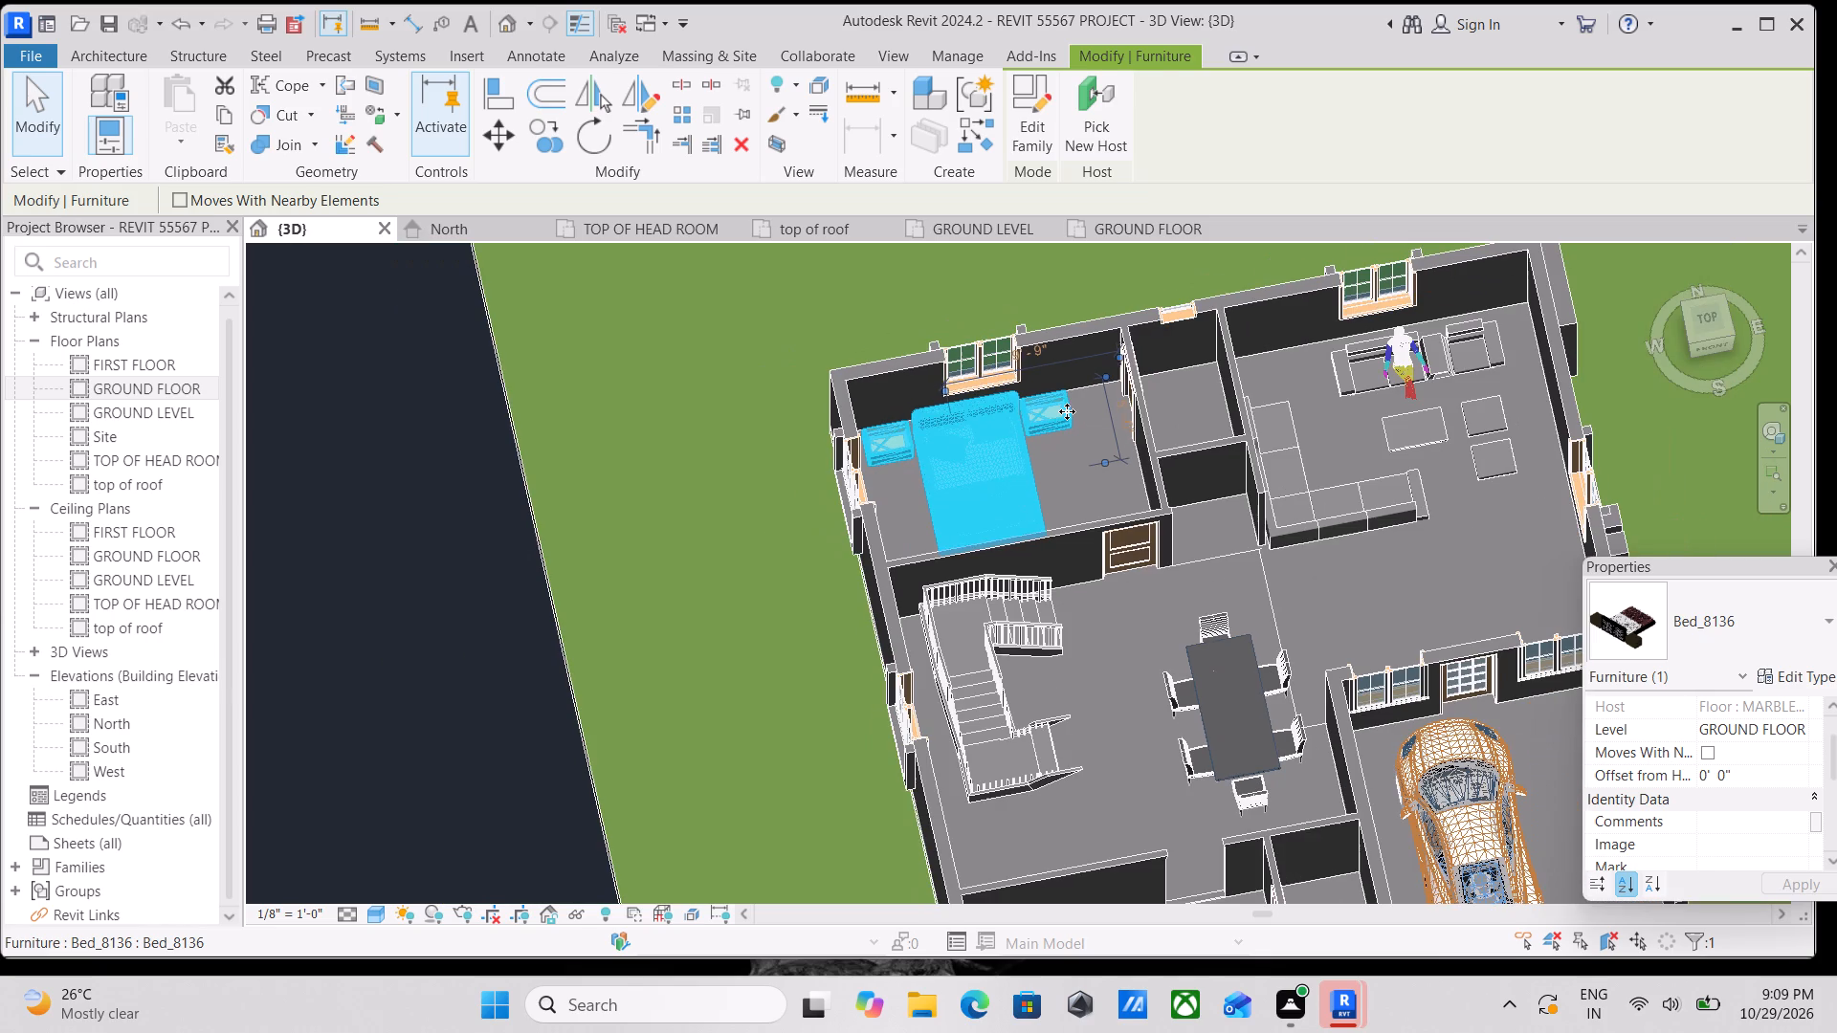
key("Escape")
Examine the furnished ground floor layout from above, including the living room, dining area, stairs, kitchen and parking.
scroll(1253, 428, "down", 2)
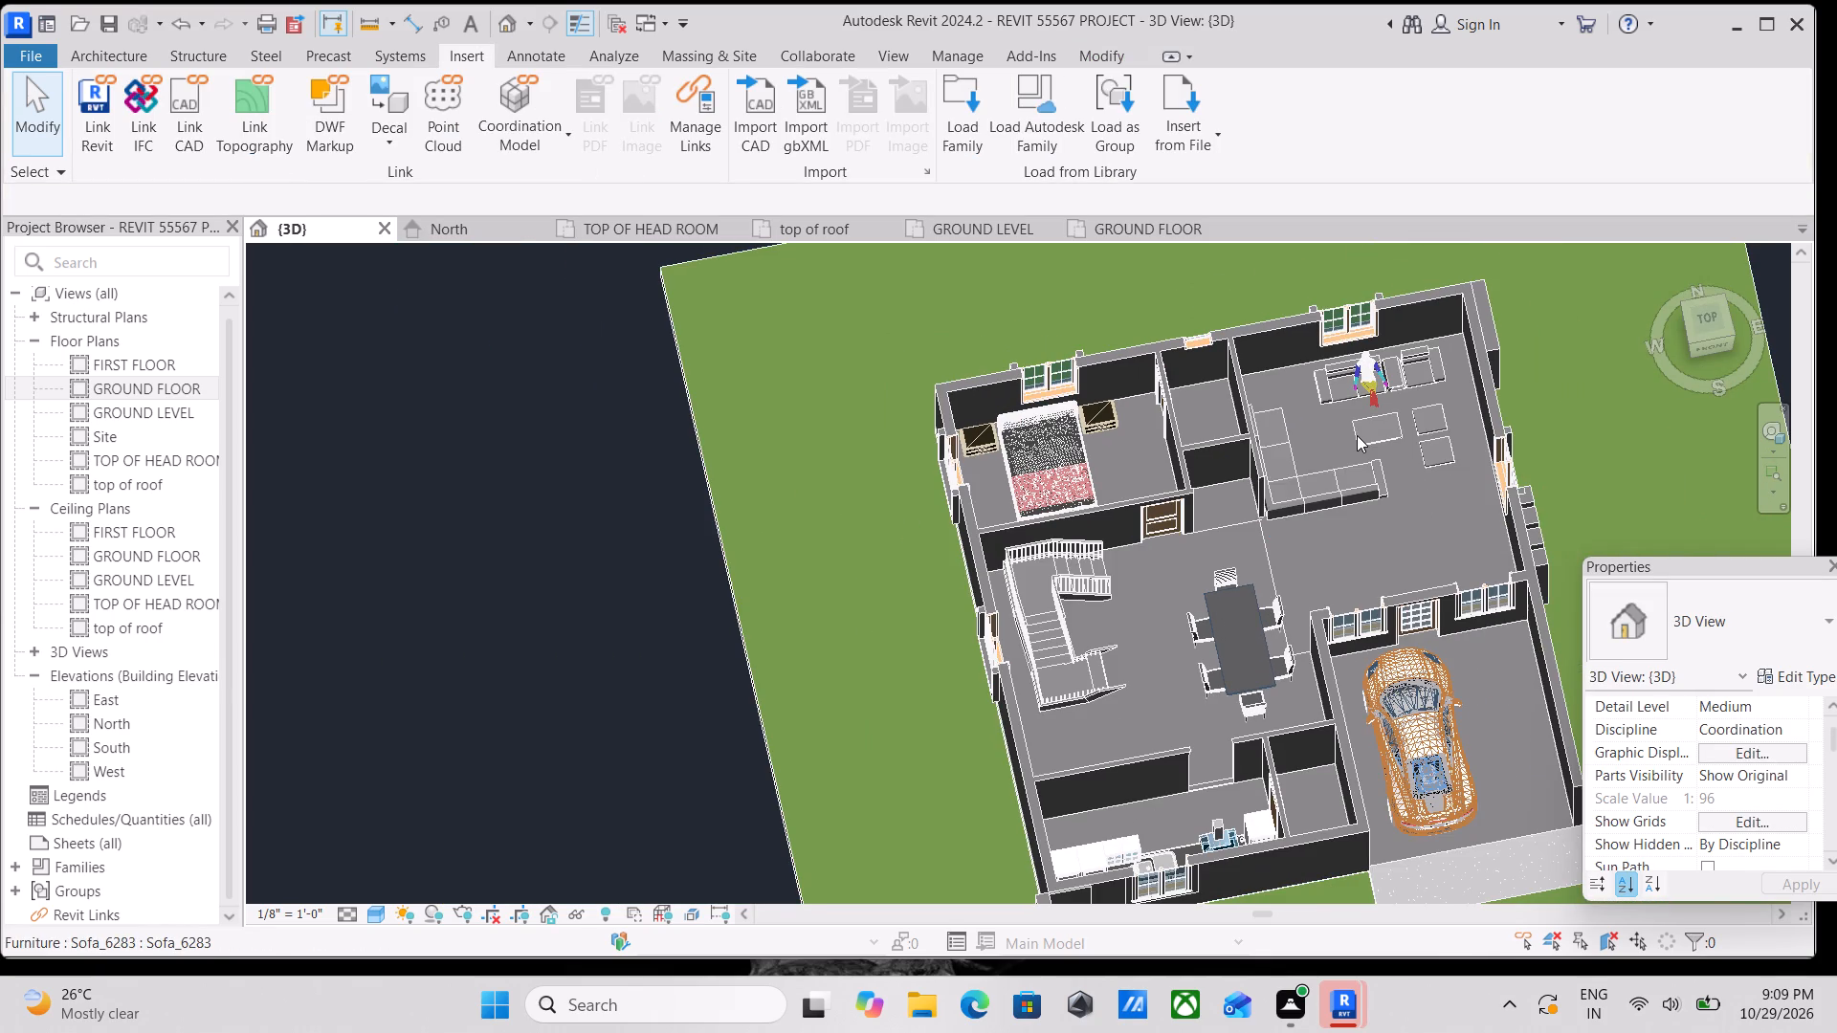
scroll(1307, 512, "up", 2)
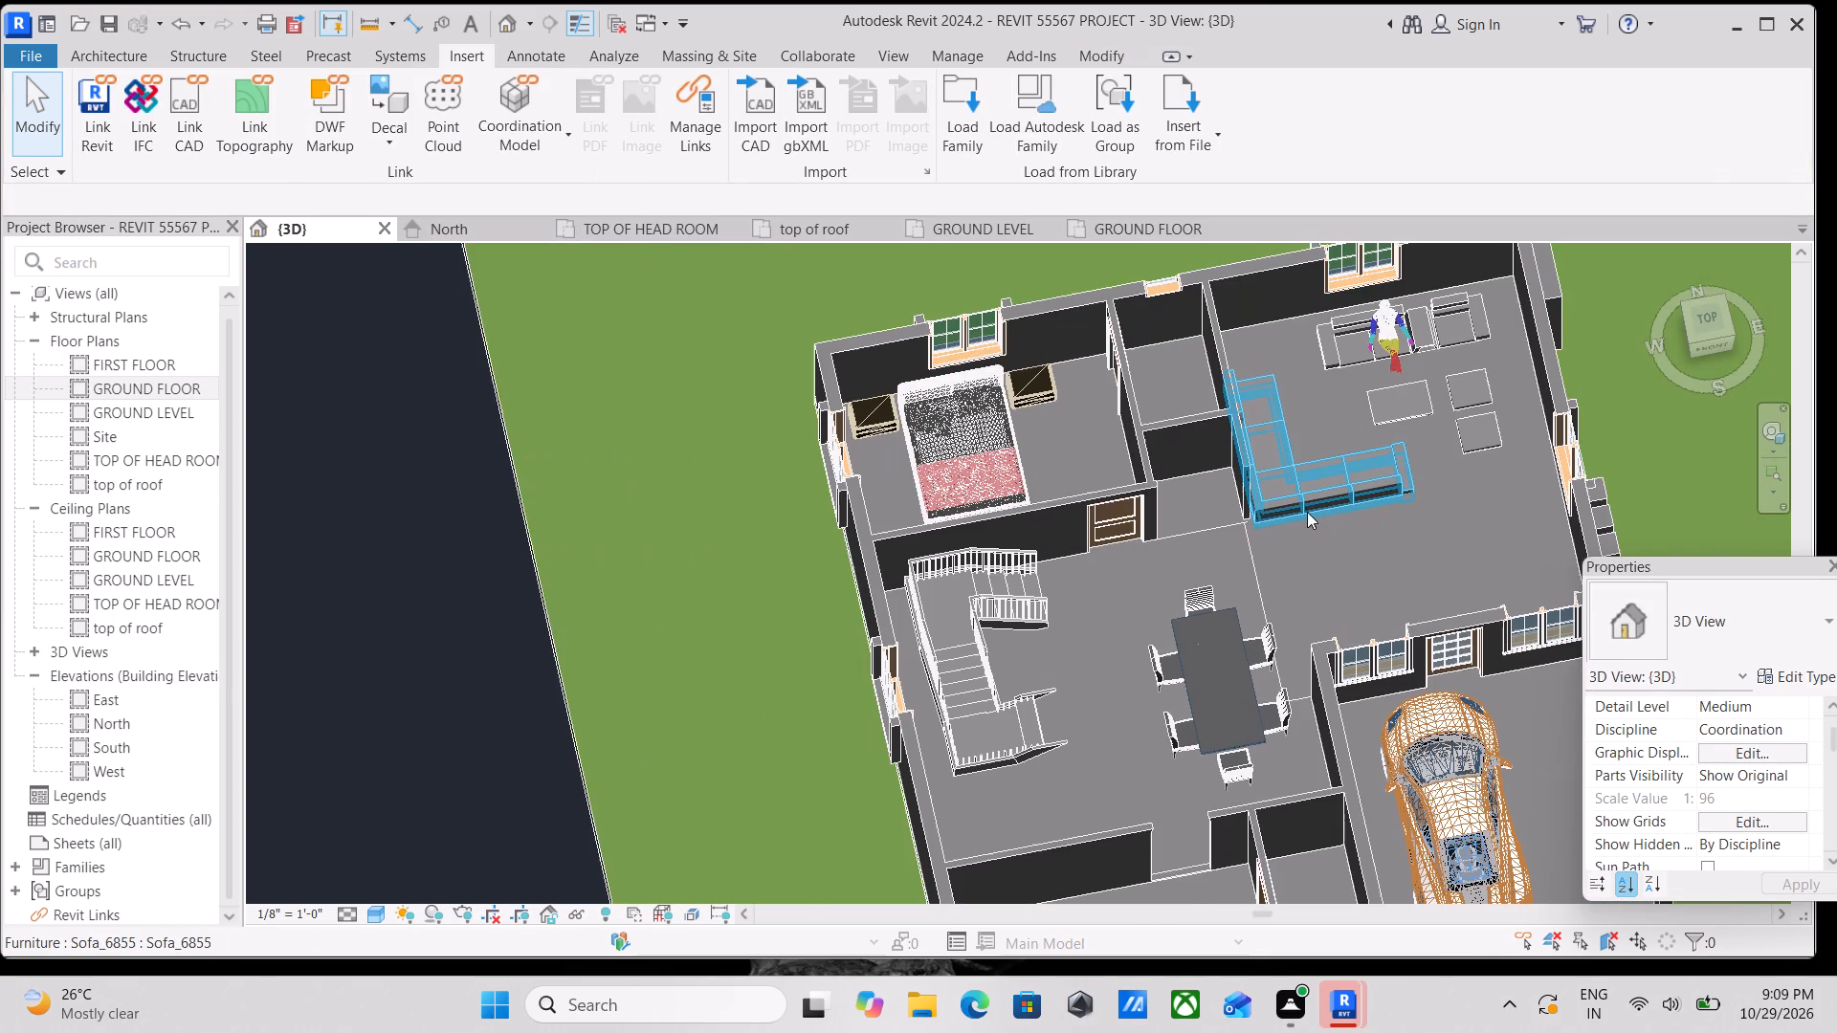
middle_click_drag(1300, 508, 1184, 476)
scroll(1291, 497, "up", 1)
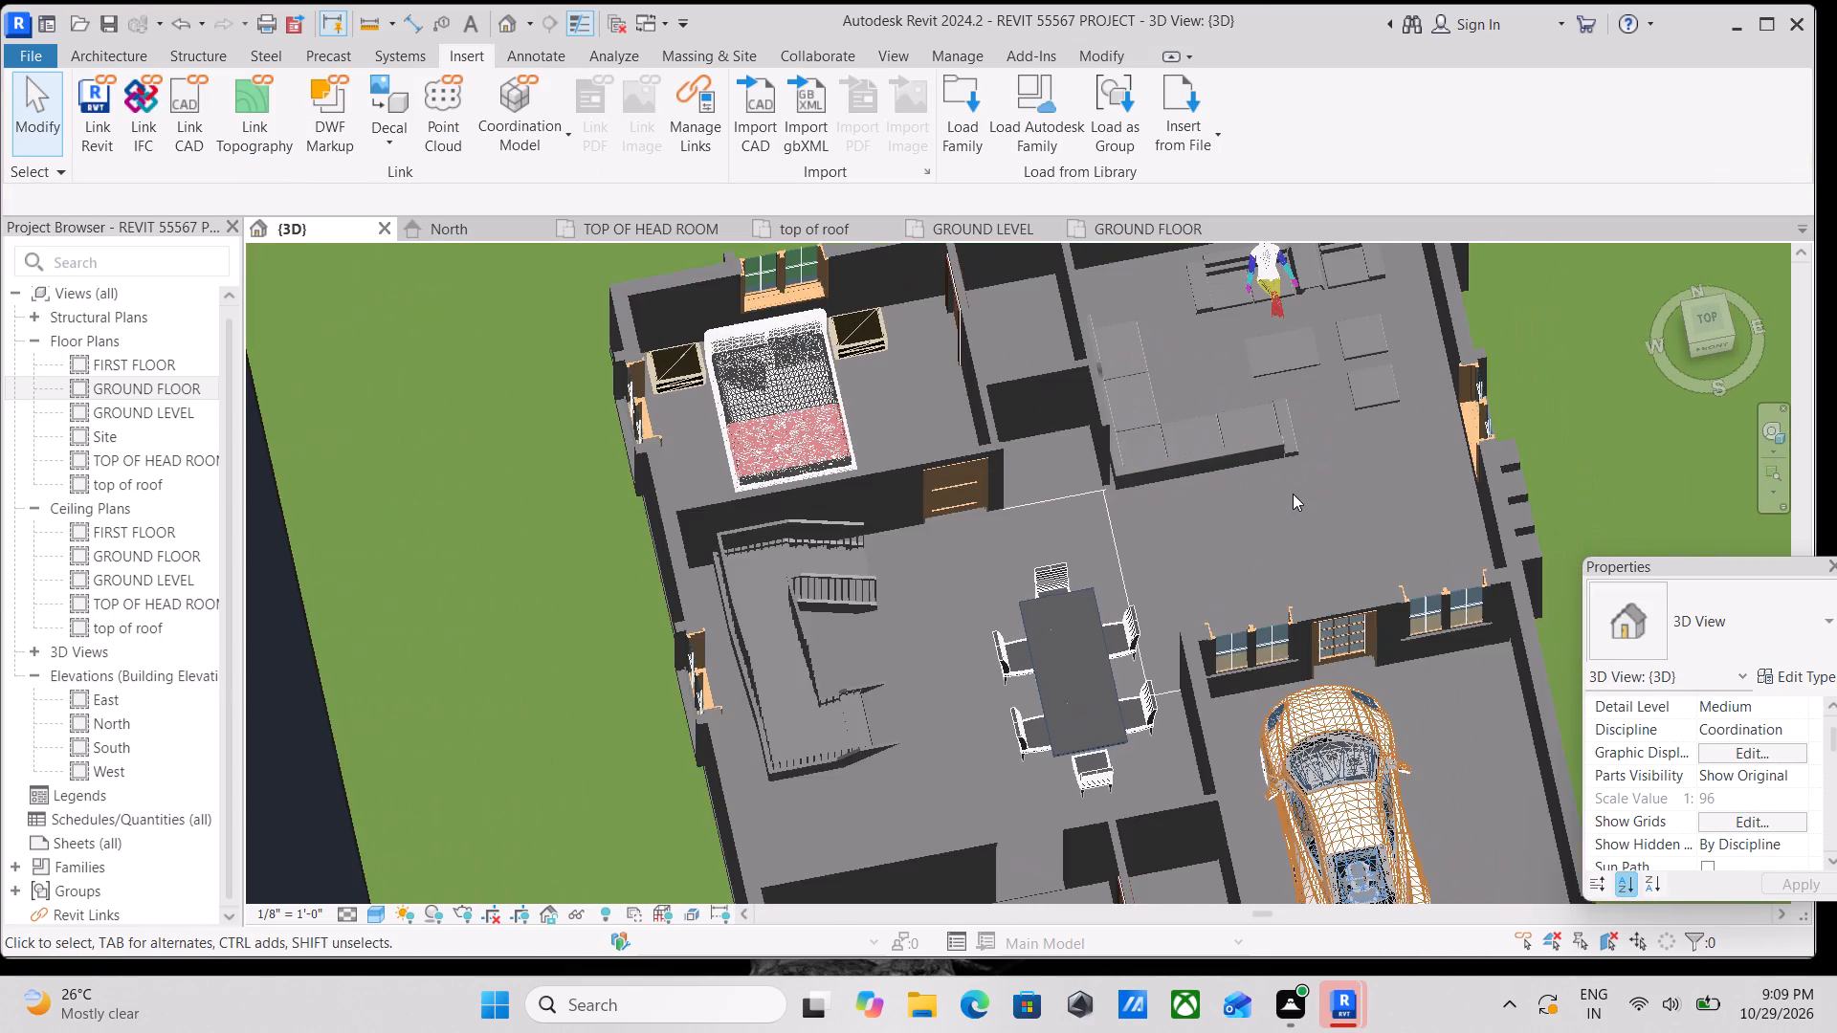
scroll(1295, 477, "down", 1)
middle_click_drag(1295, 477, 1306, 449)
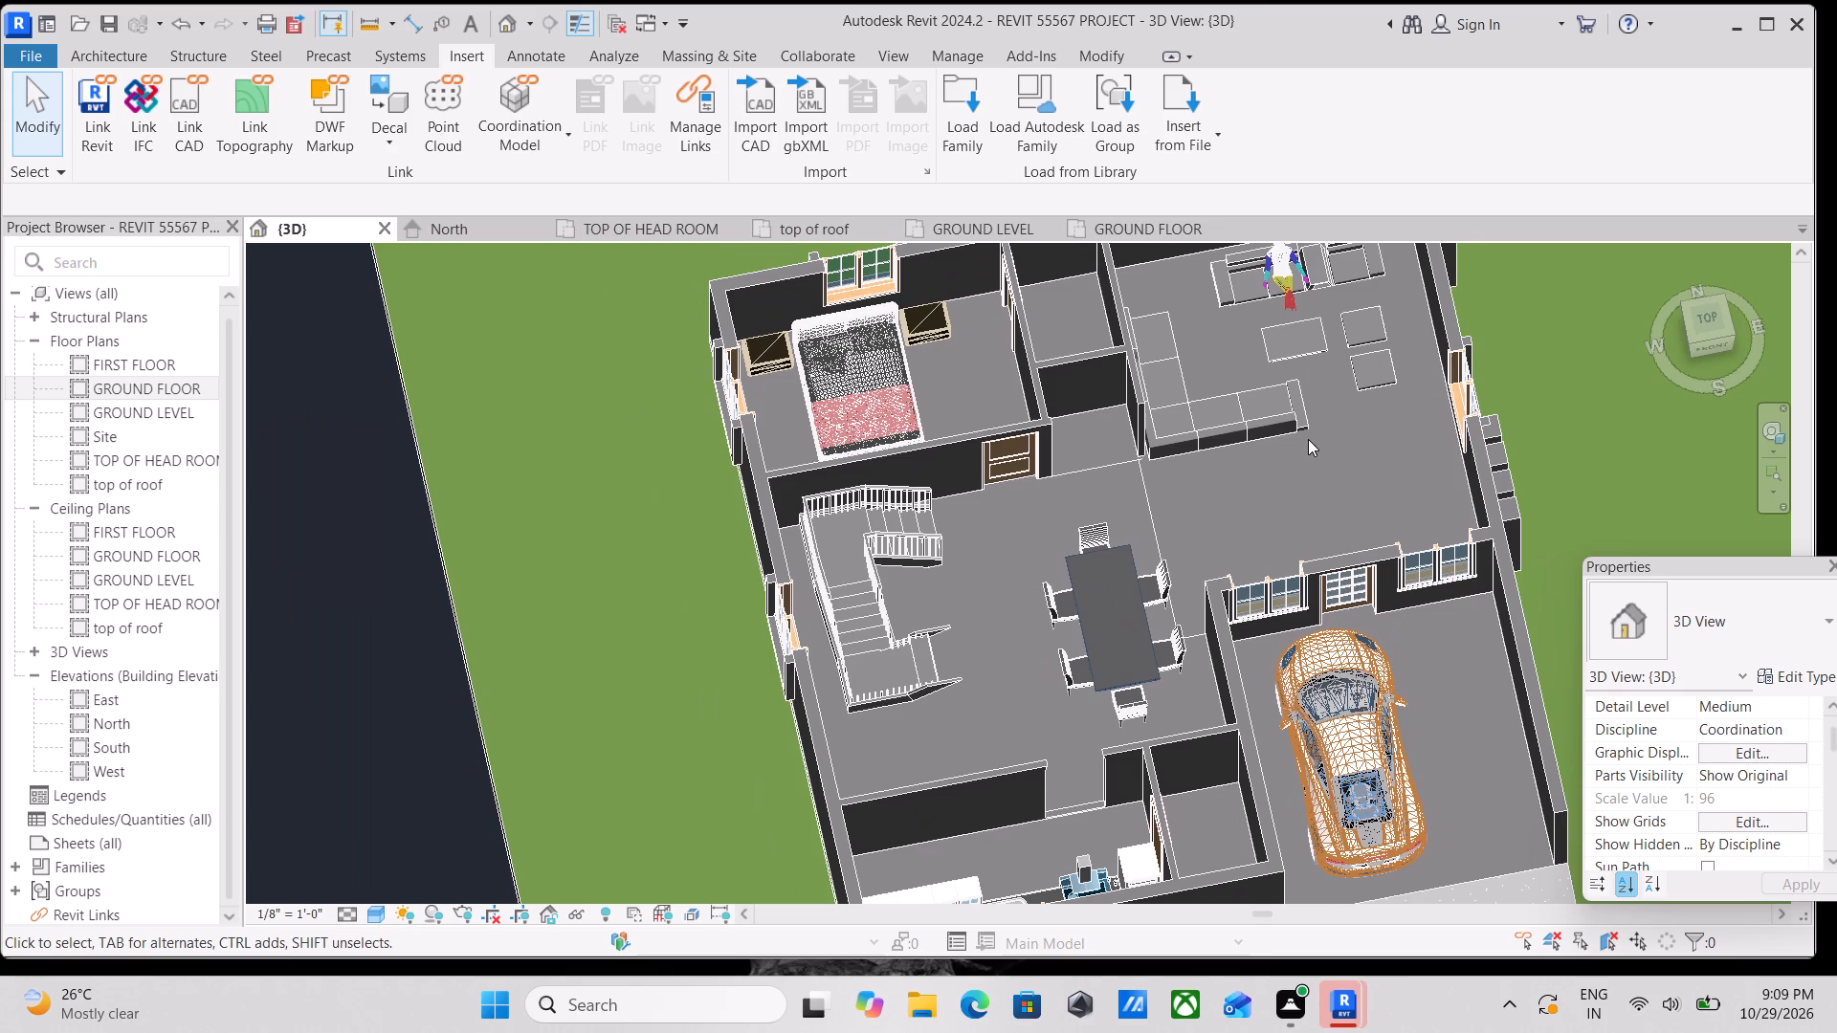
scroll(1308, 439, "down", 3)
middle_click_drag(1307, 439, 1302, 401)
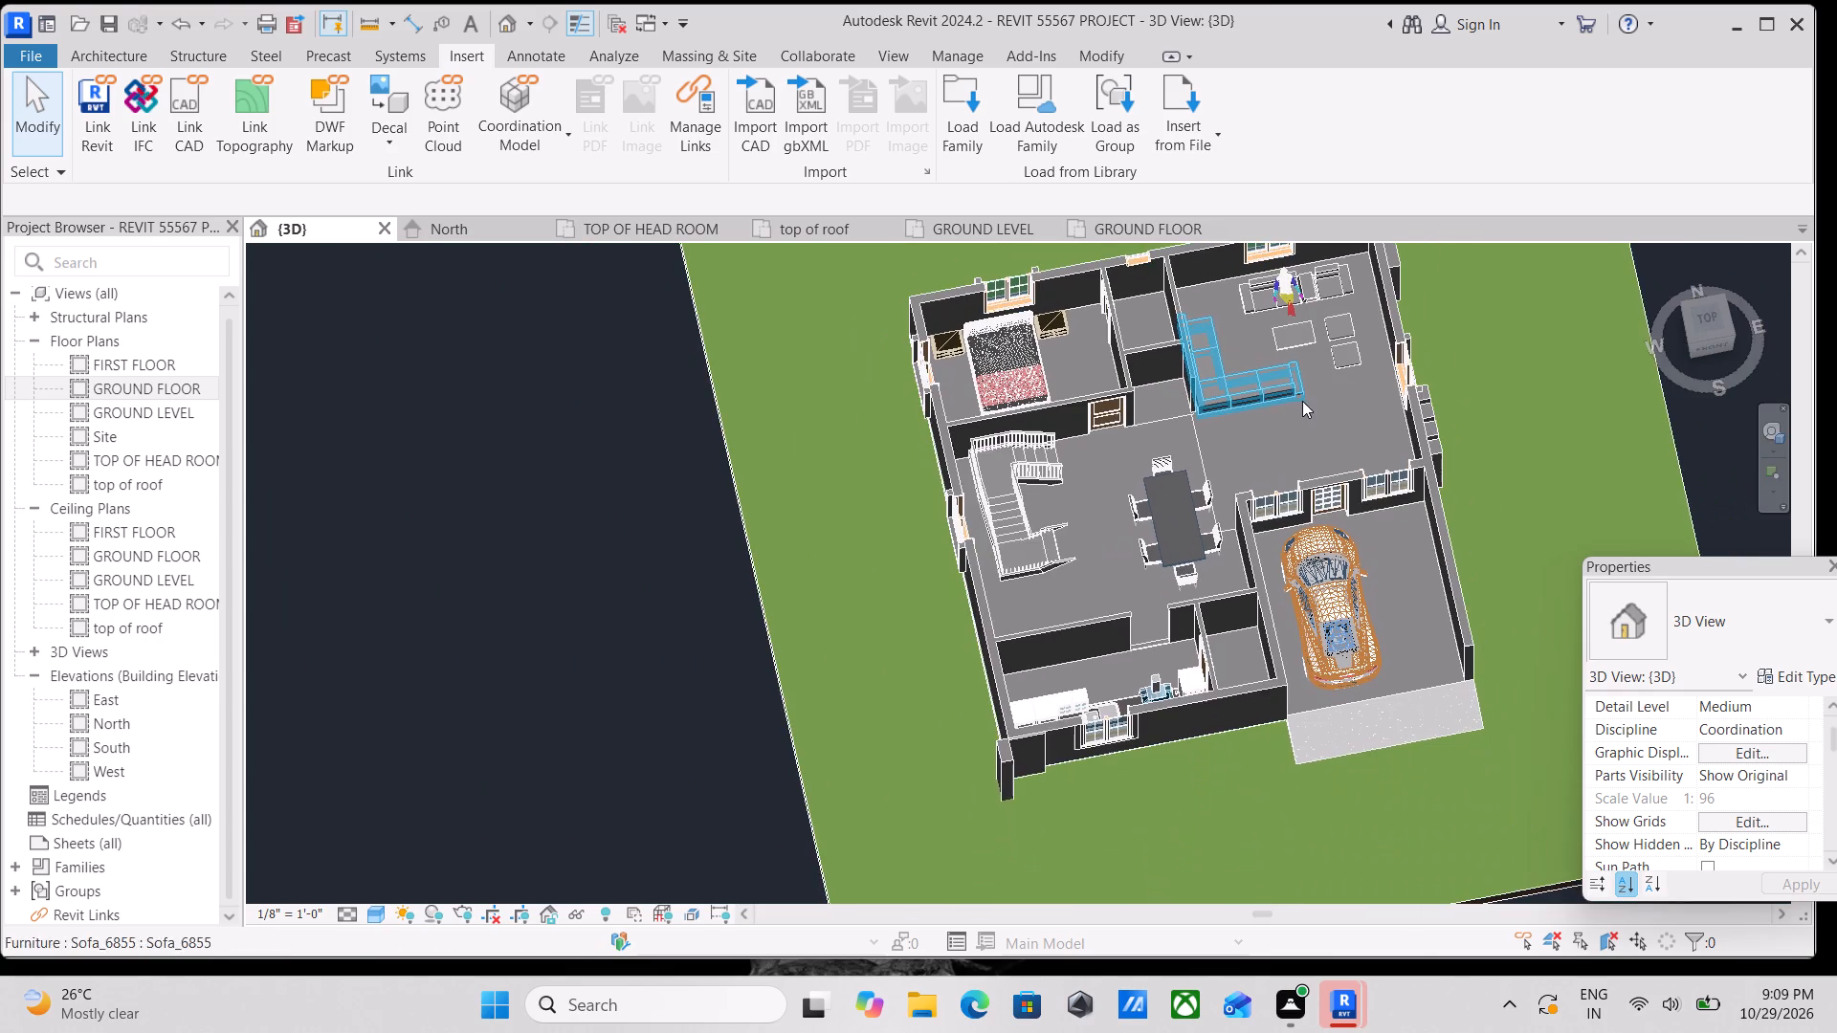
scroll(1183, 696, "up", 4)
middle_click_drag(1113, 394, 1153, 491)
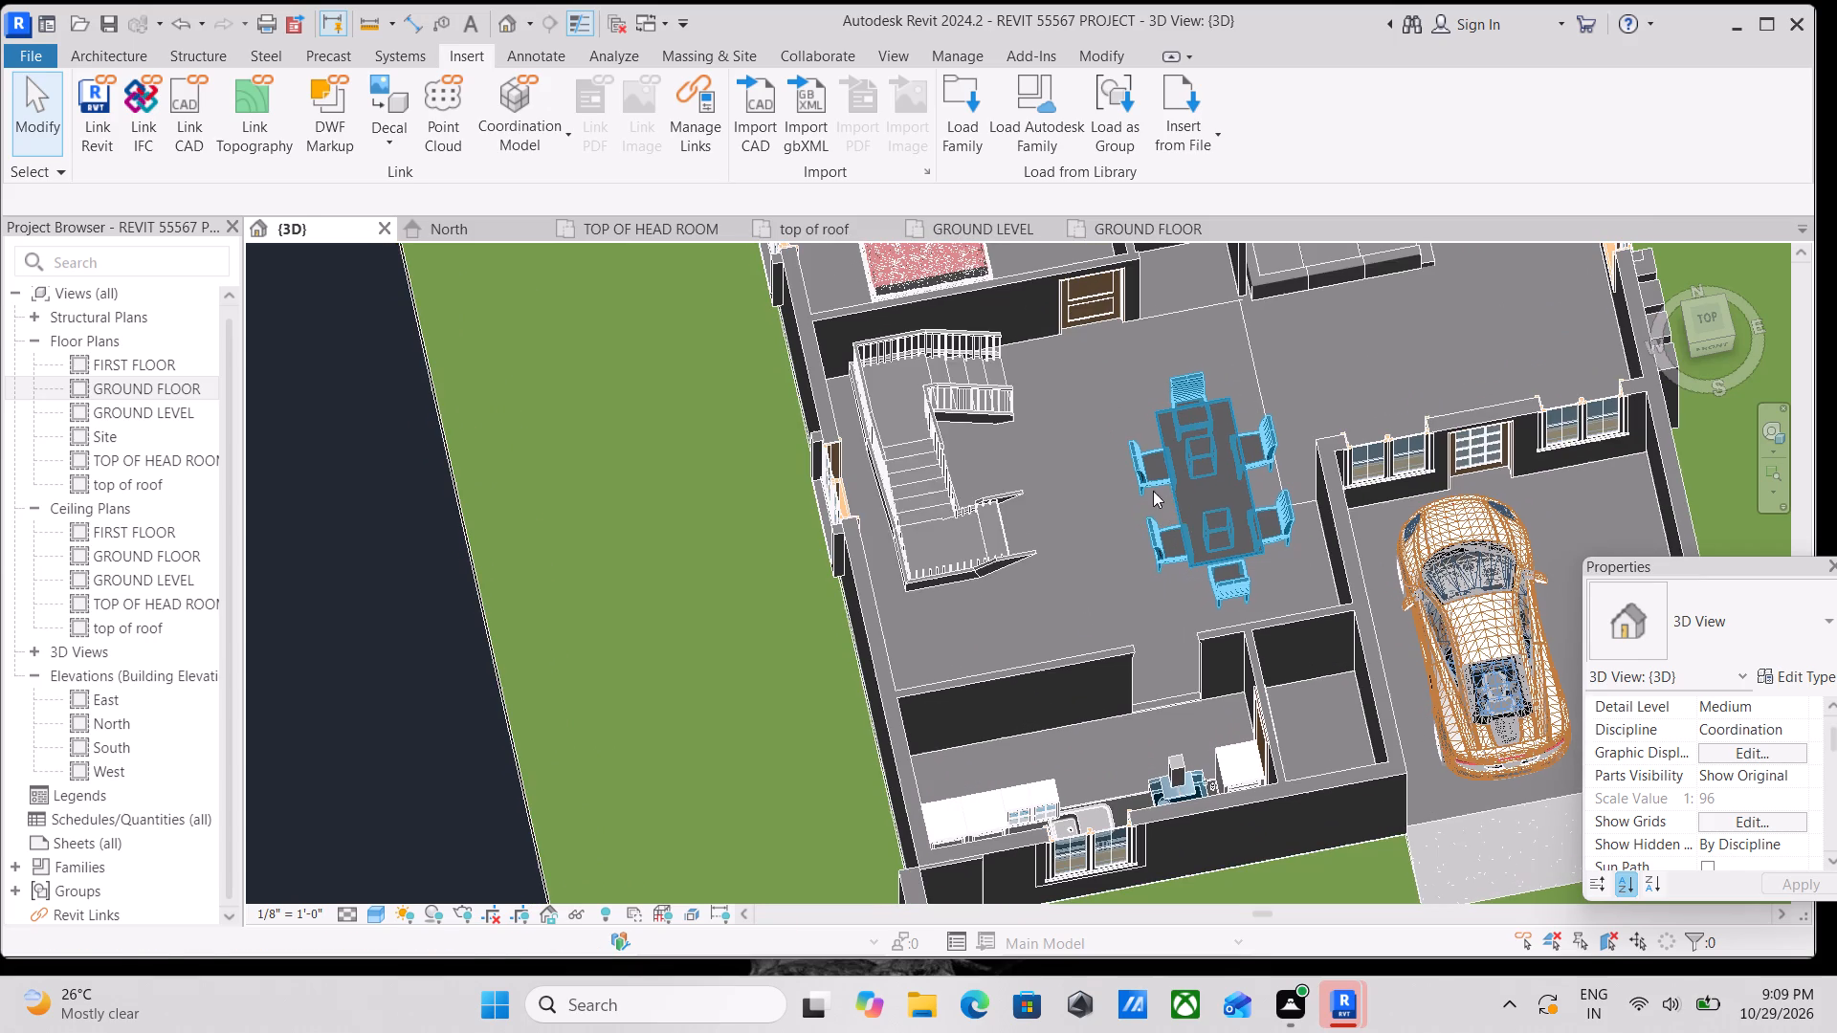
Start Load Family and preview the vehicle families in the cars folder, including the Cadillac Escalade and VW Passat.
left_click(110, 57)
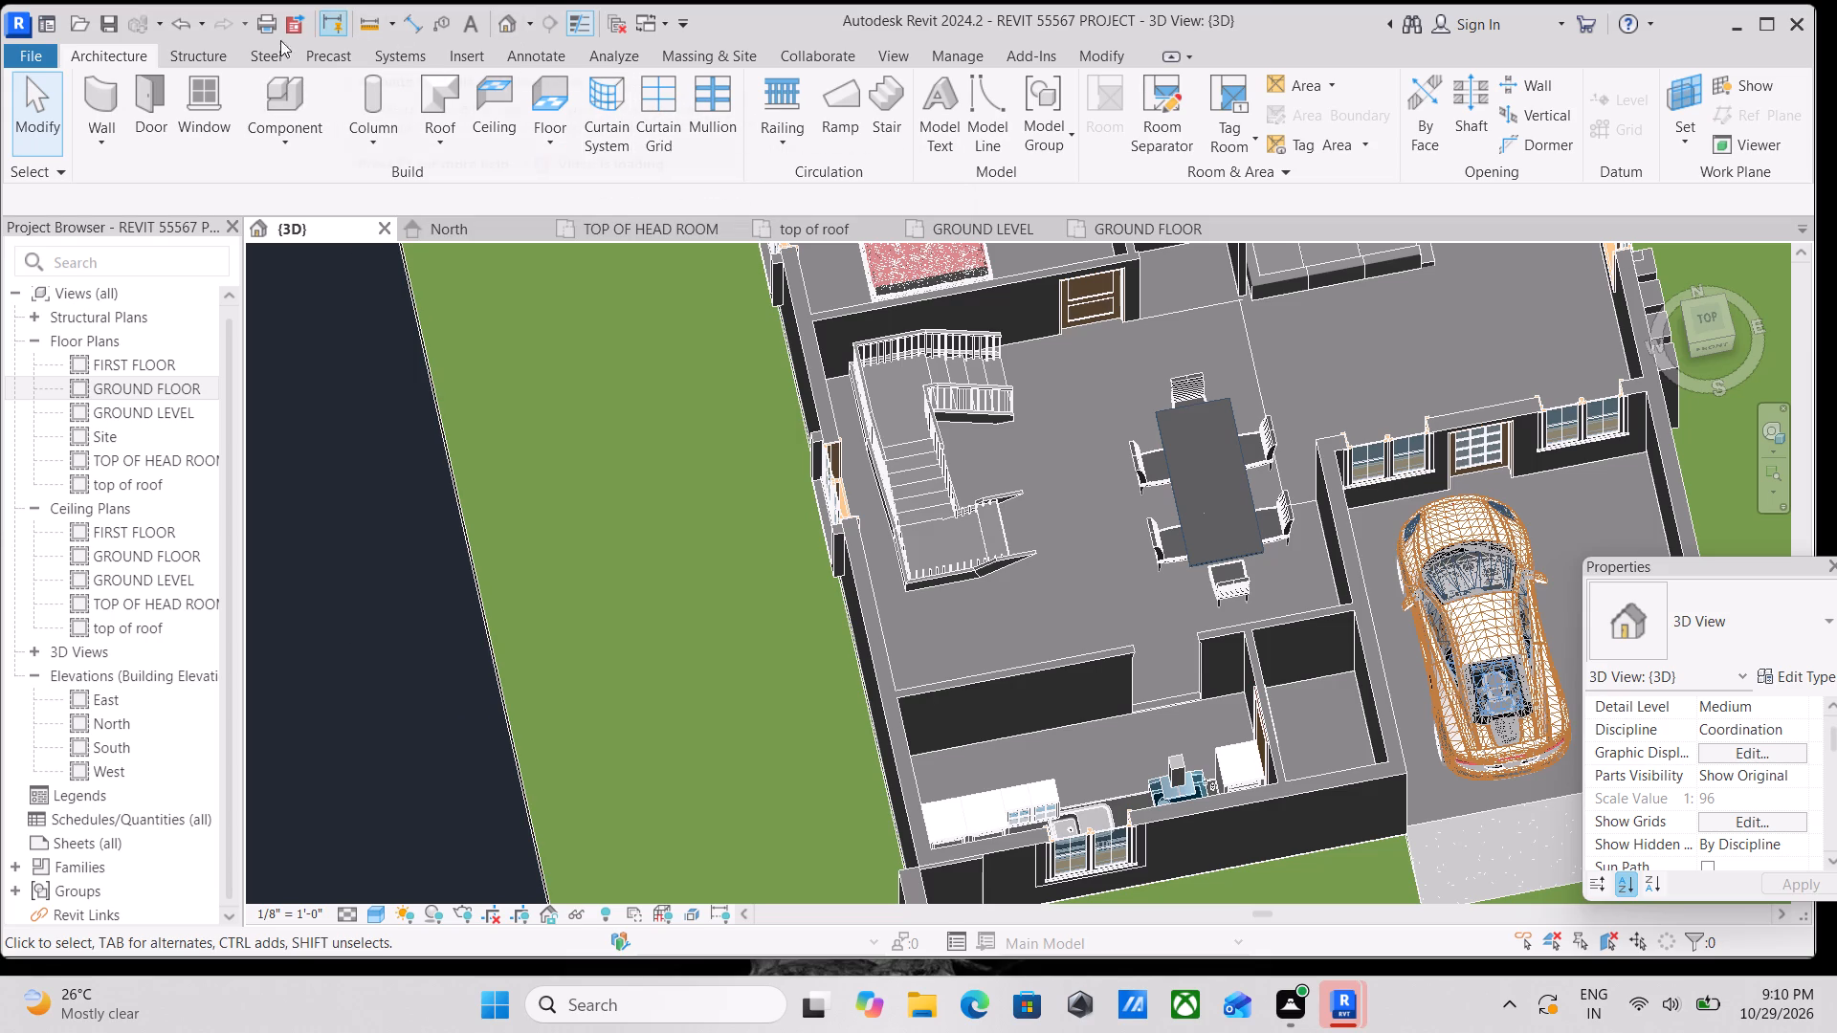
left_click(462, 55)
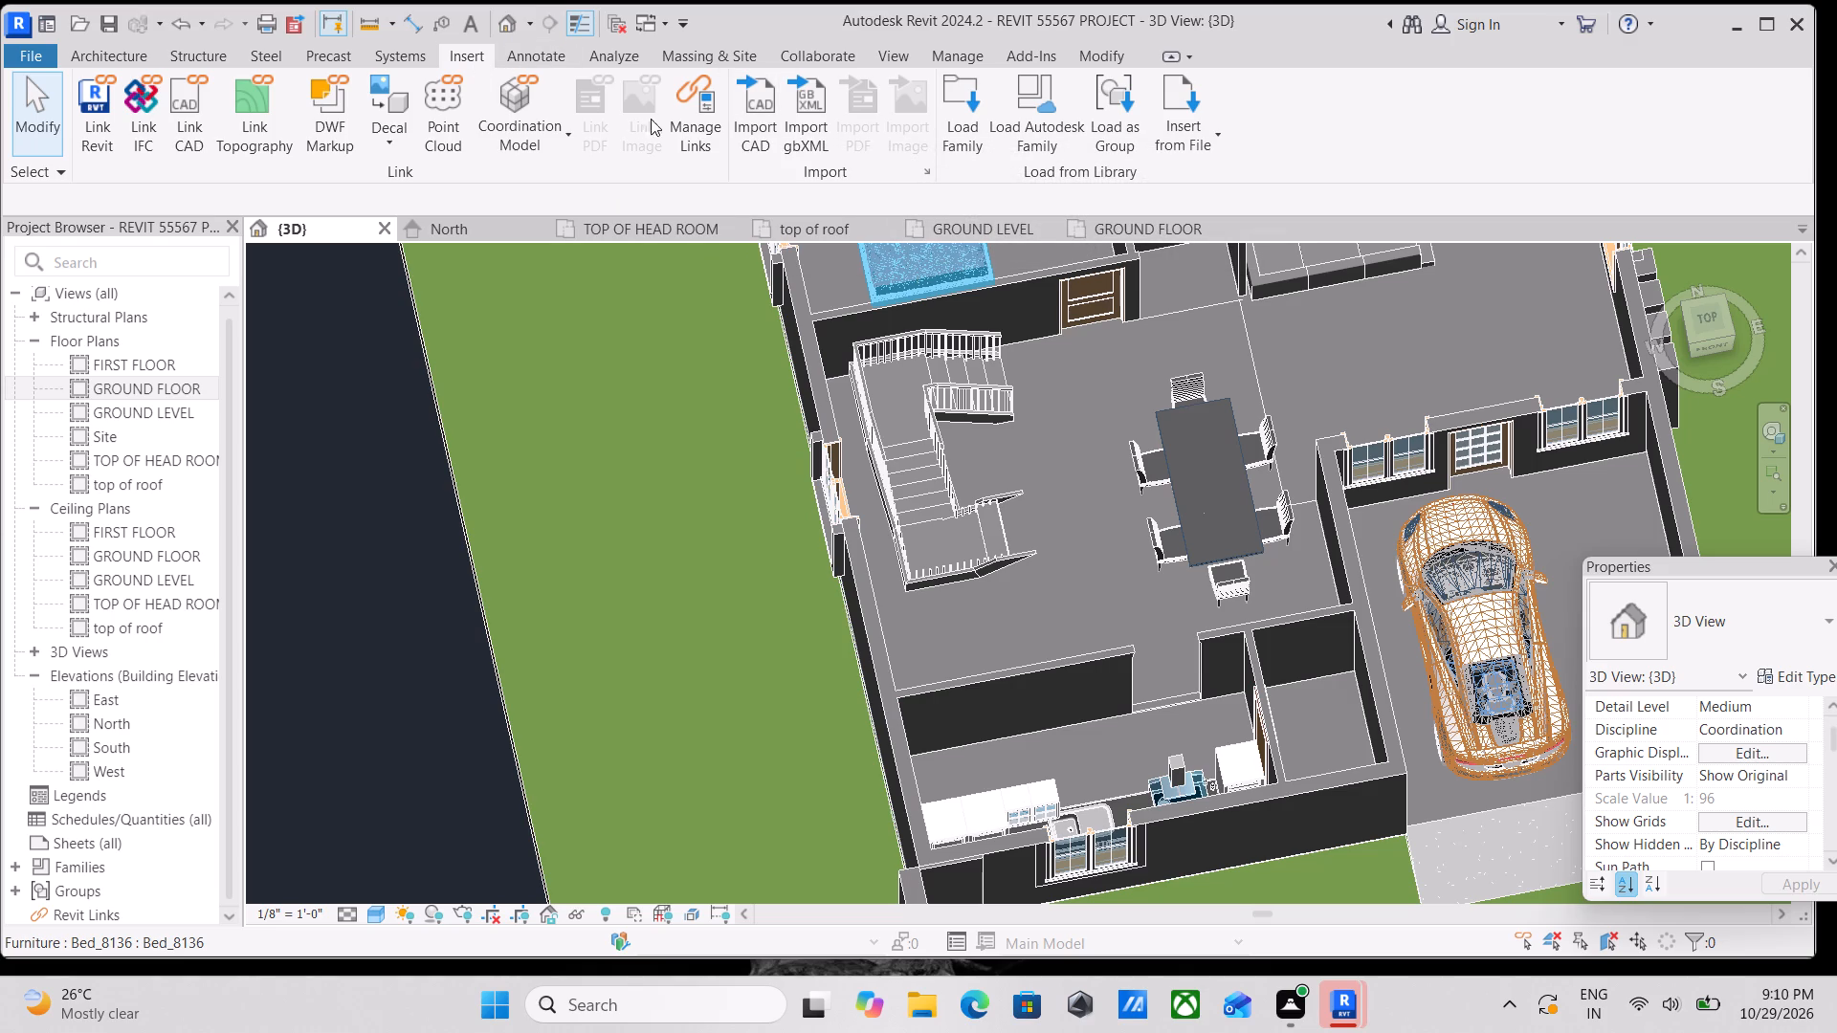
left_click(948, 126)
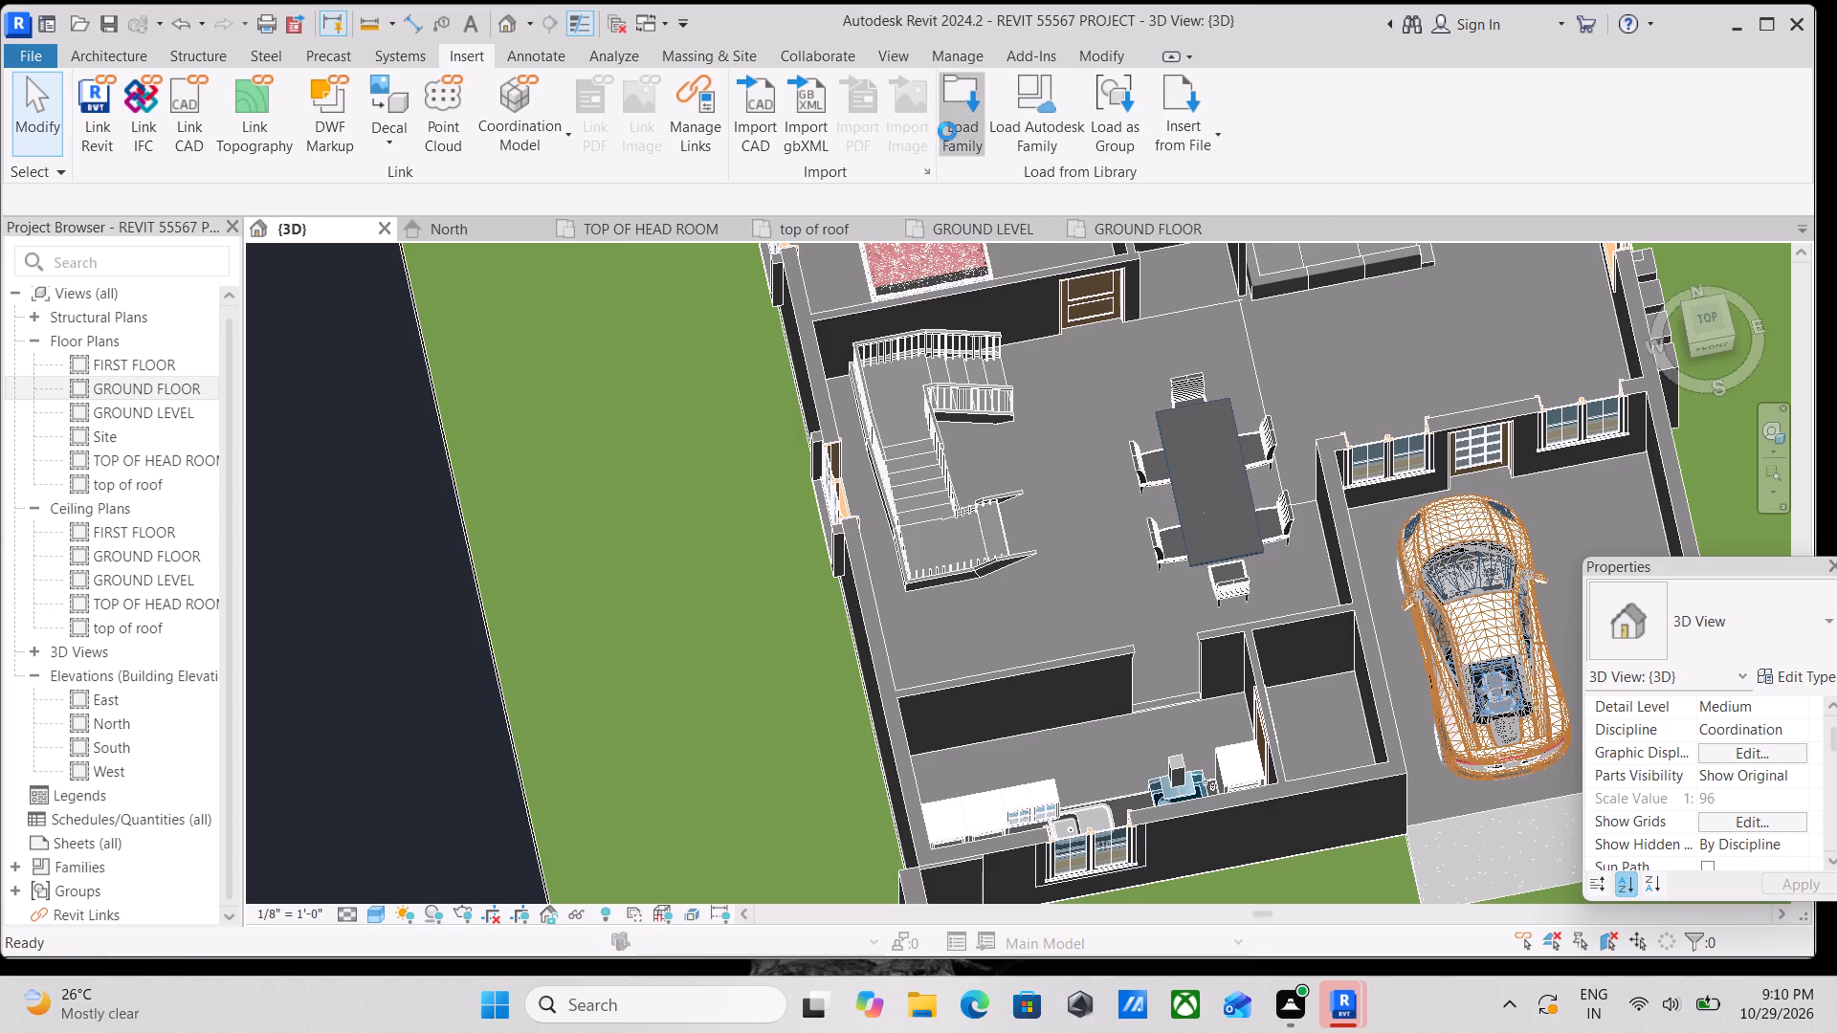
left_click(756, 398)
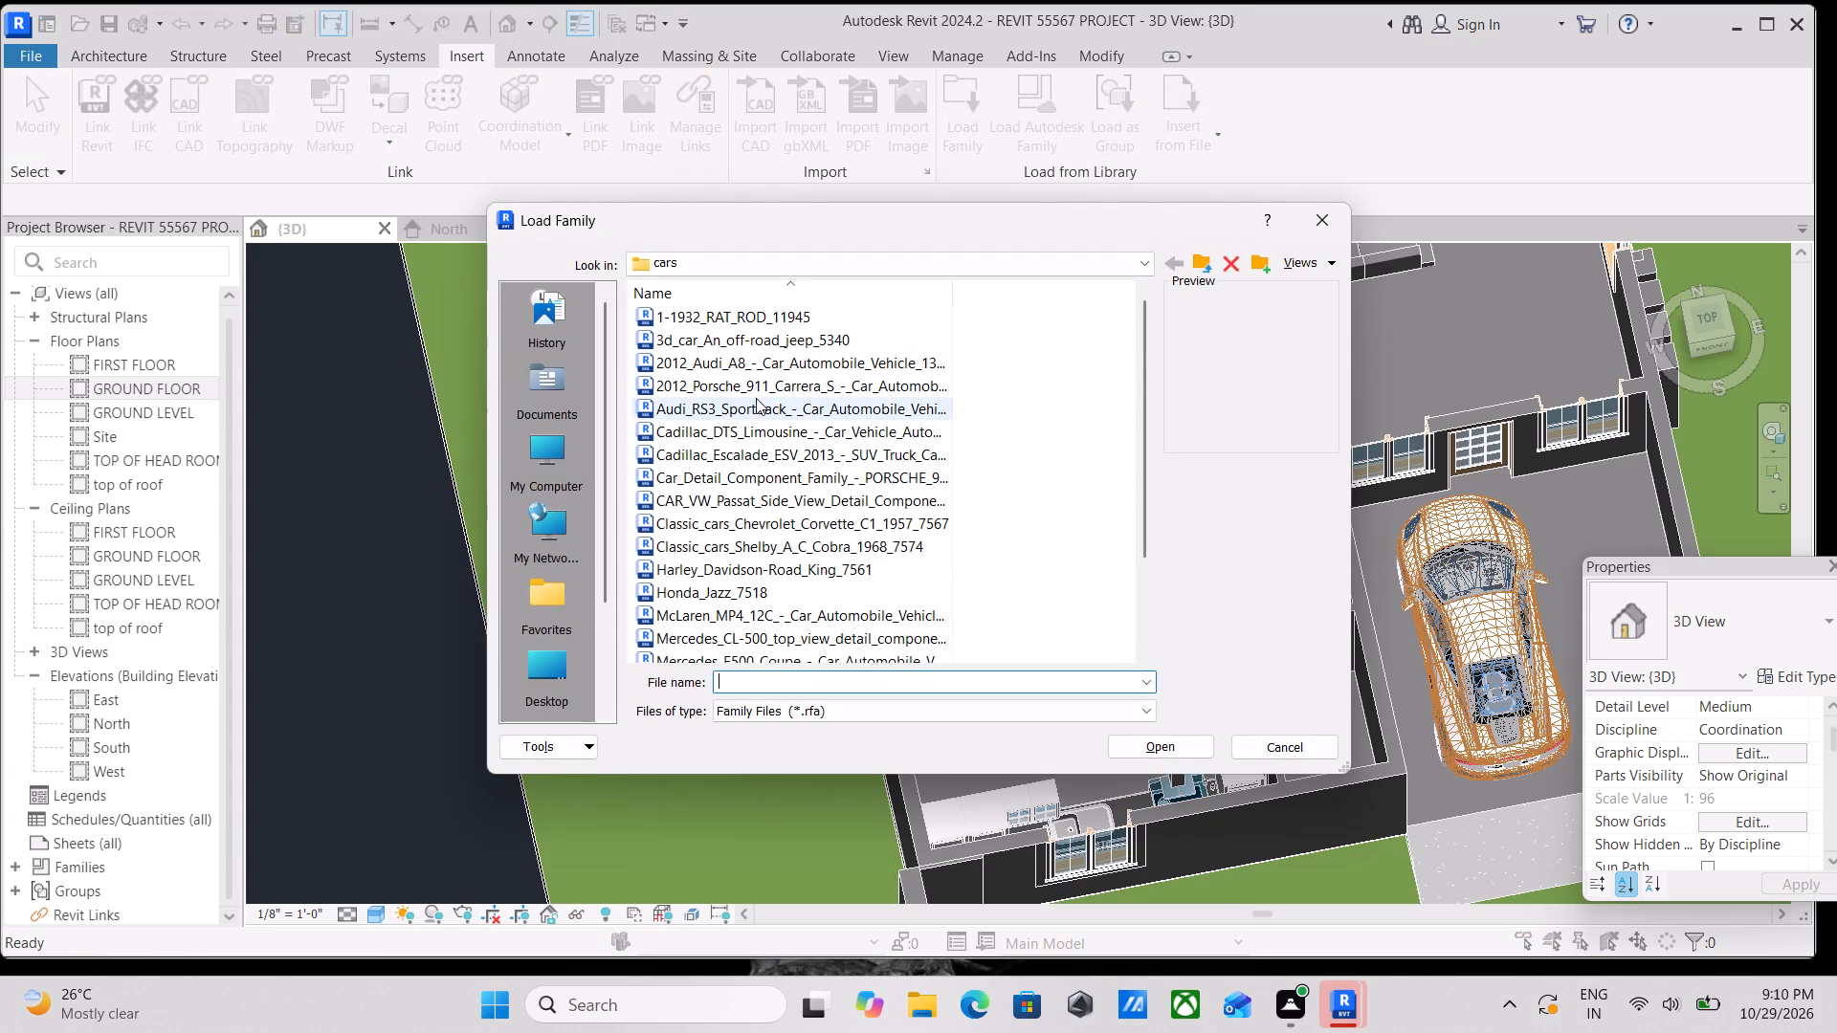
scroll(765, 564, "down", 3)
left_click(750, 533)
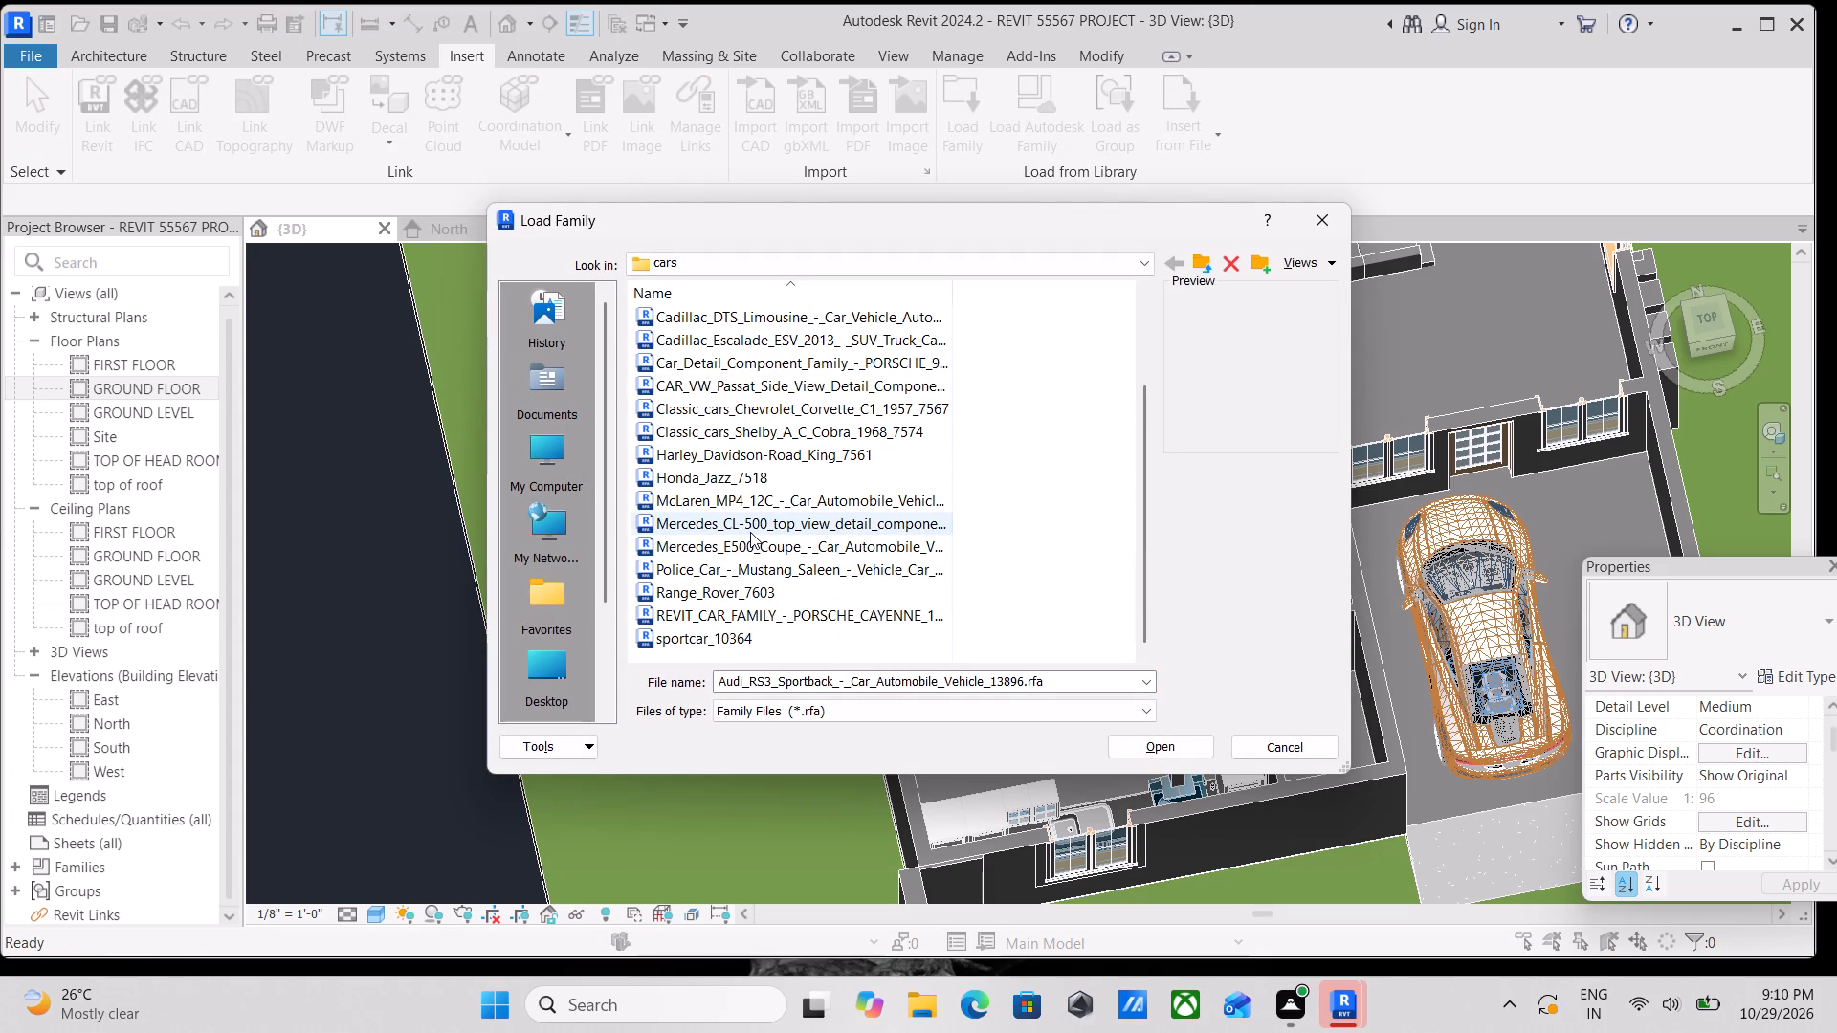
scroll(750, 532, "up", 5)
left_click(723, 462)
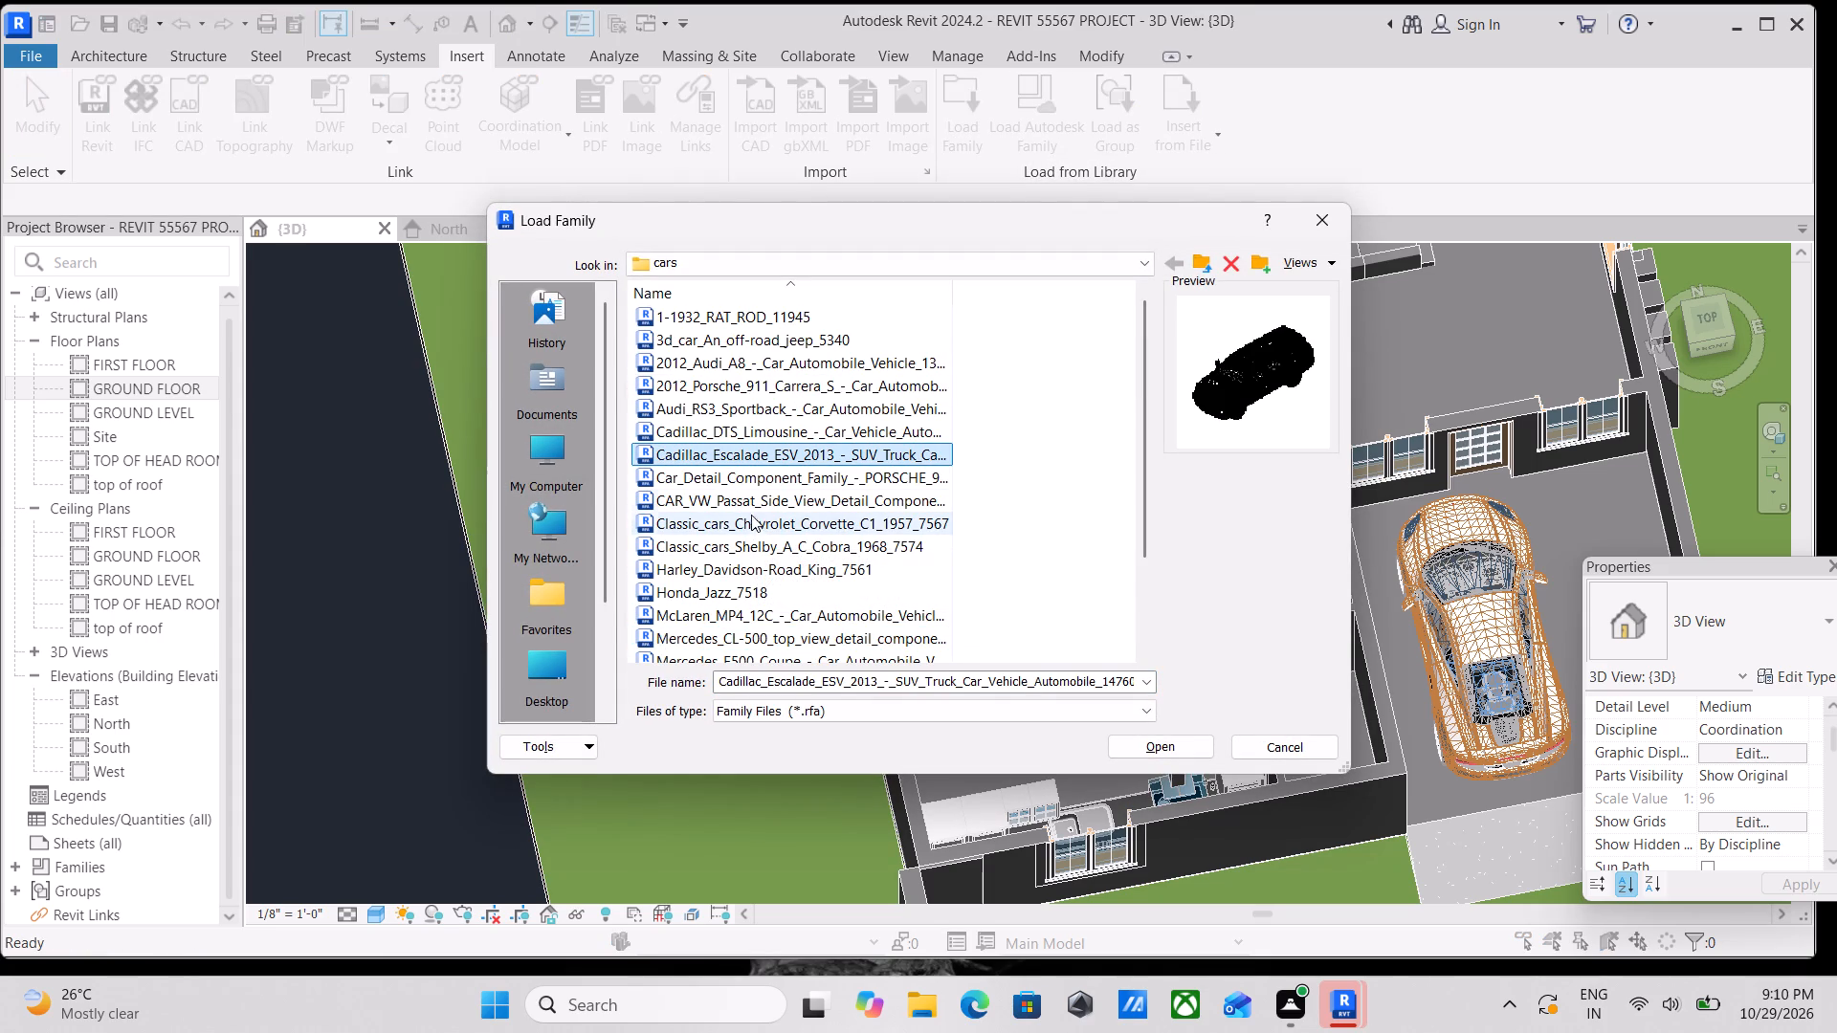
left_click(754, 502)
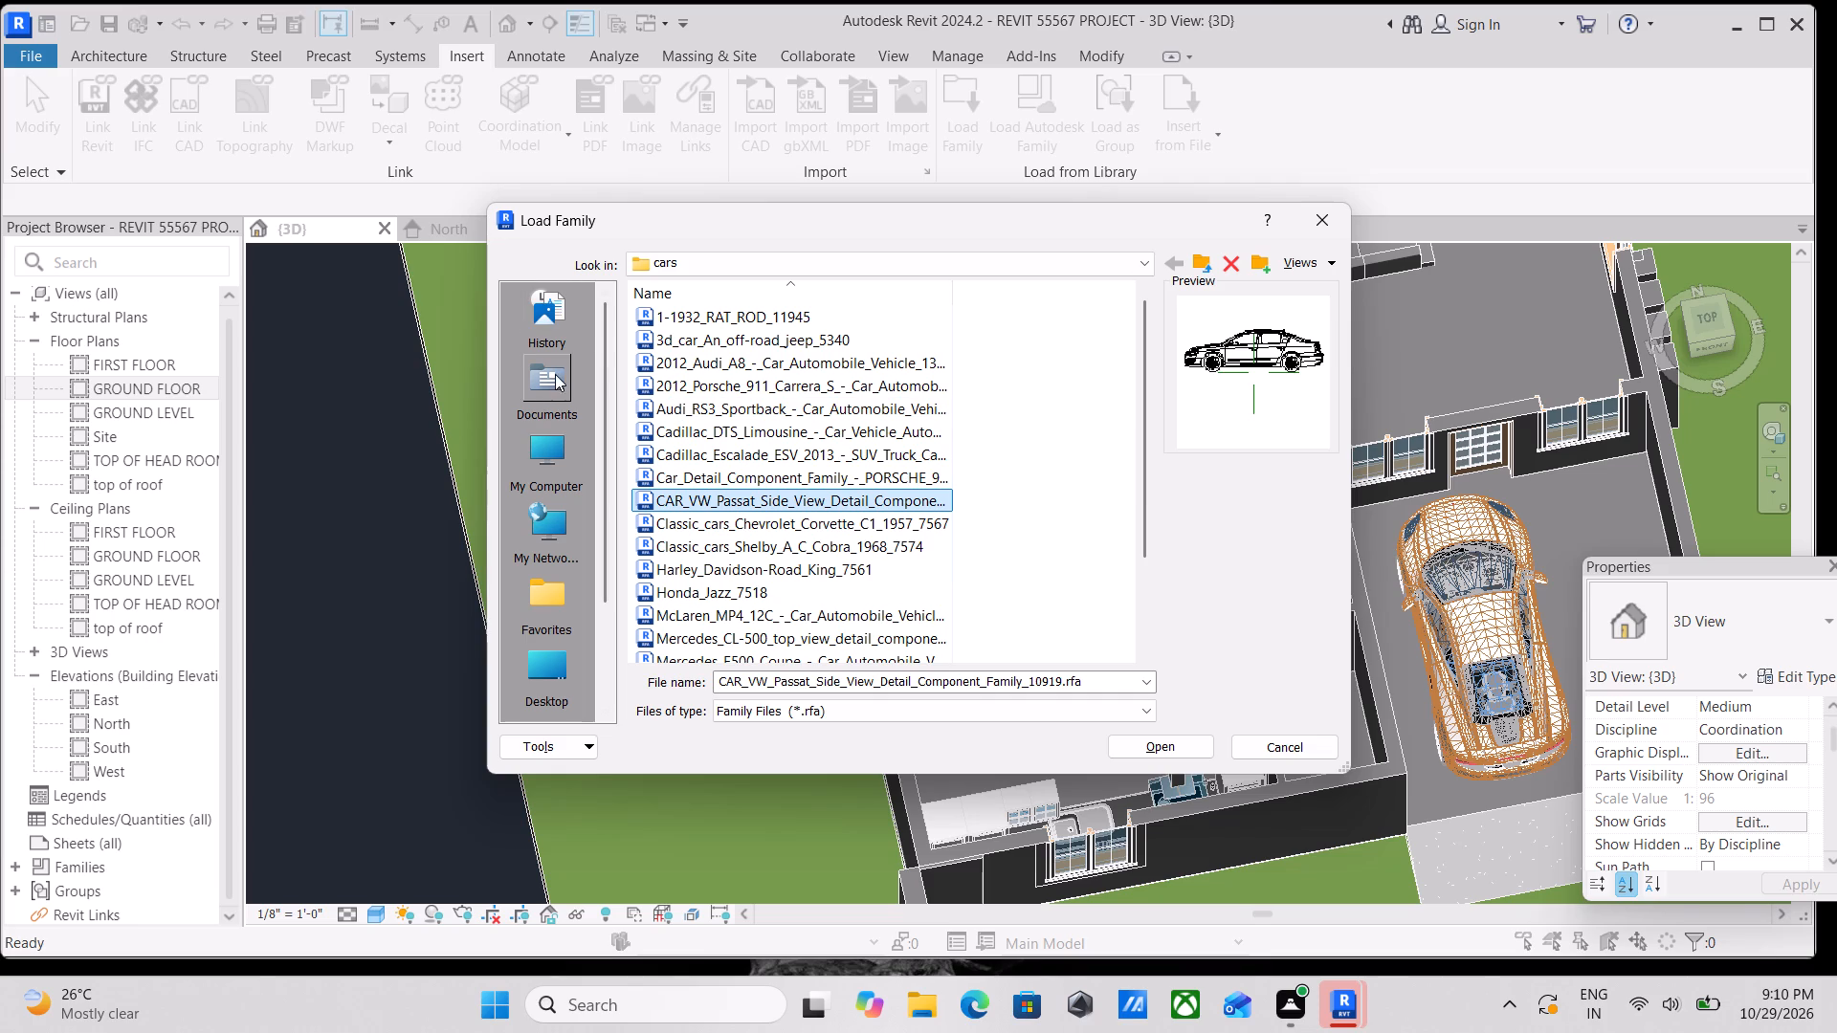
Open the SHUBHAM CITY folder in Documents and look through its category folders for the next family to load.
left_click(551, 309)
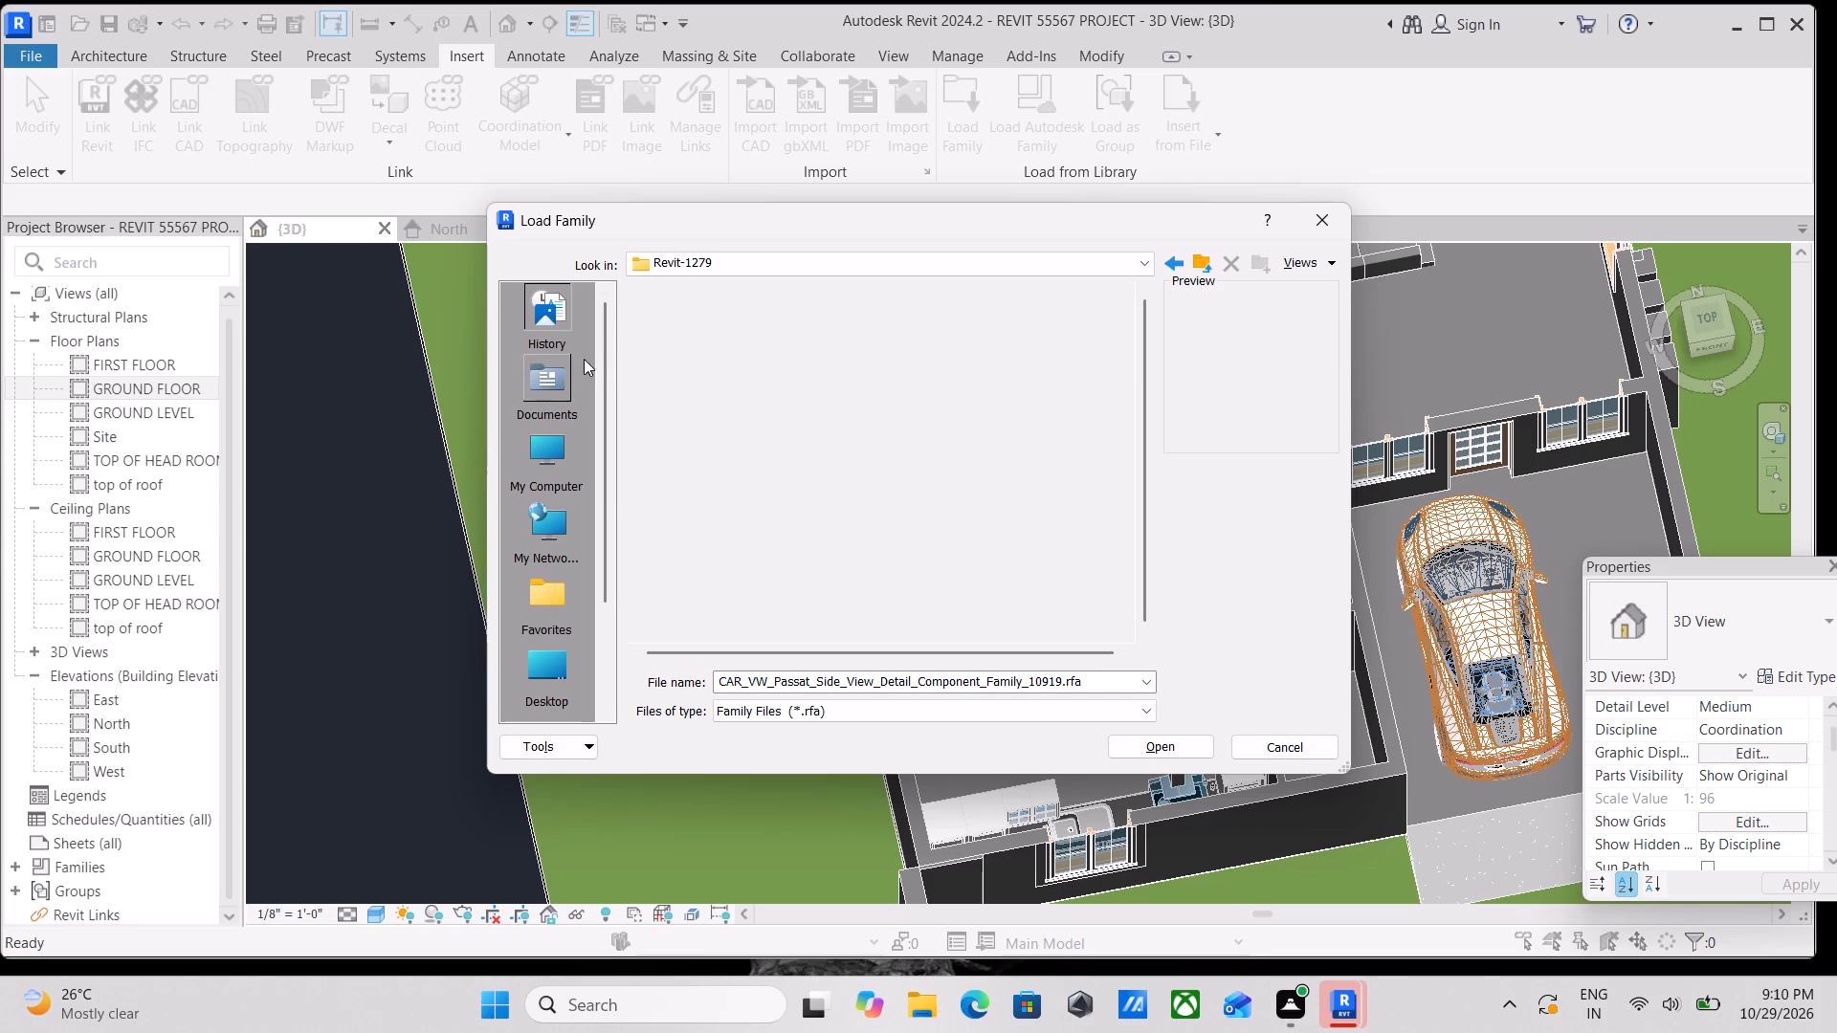
left_click(556, 375)
scroll(773, 452, "down", 2)
double_click(745, 560)
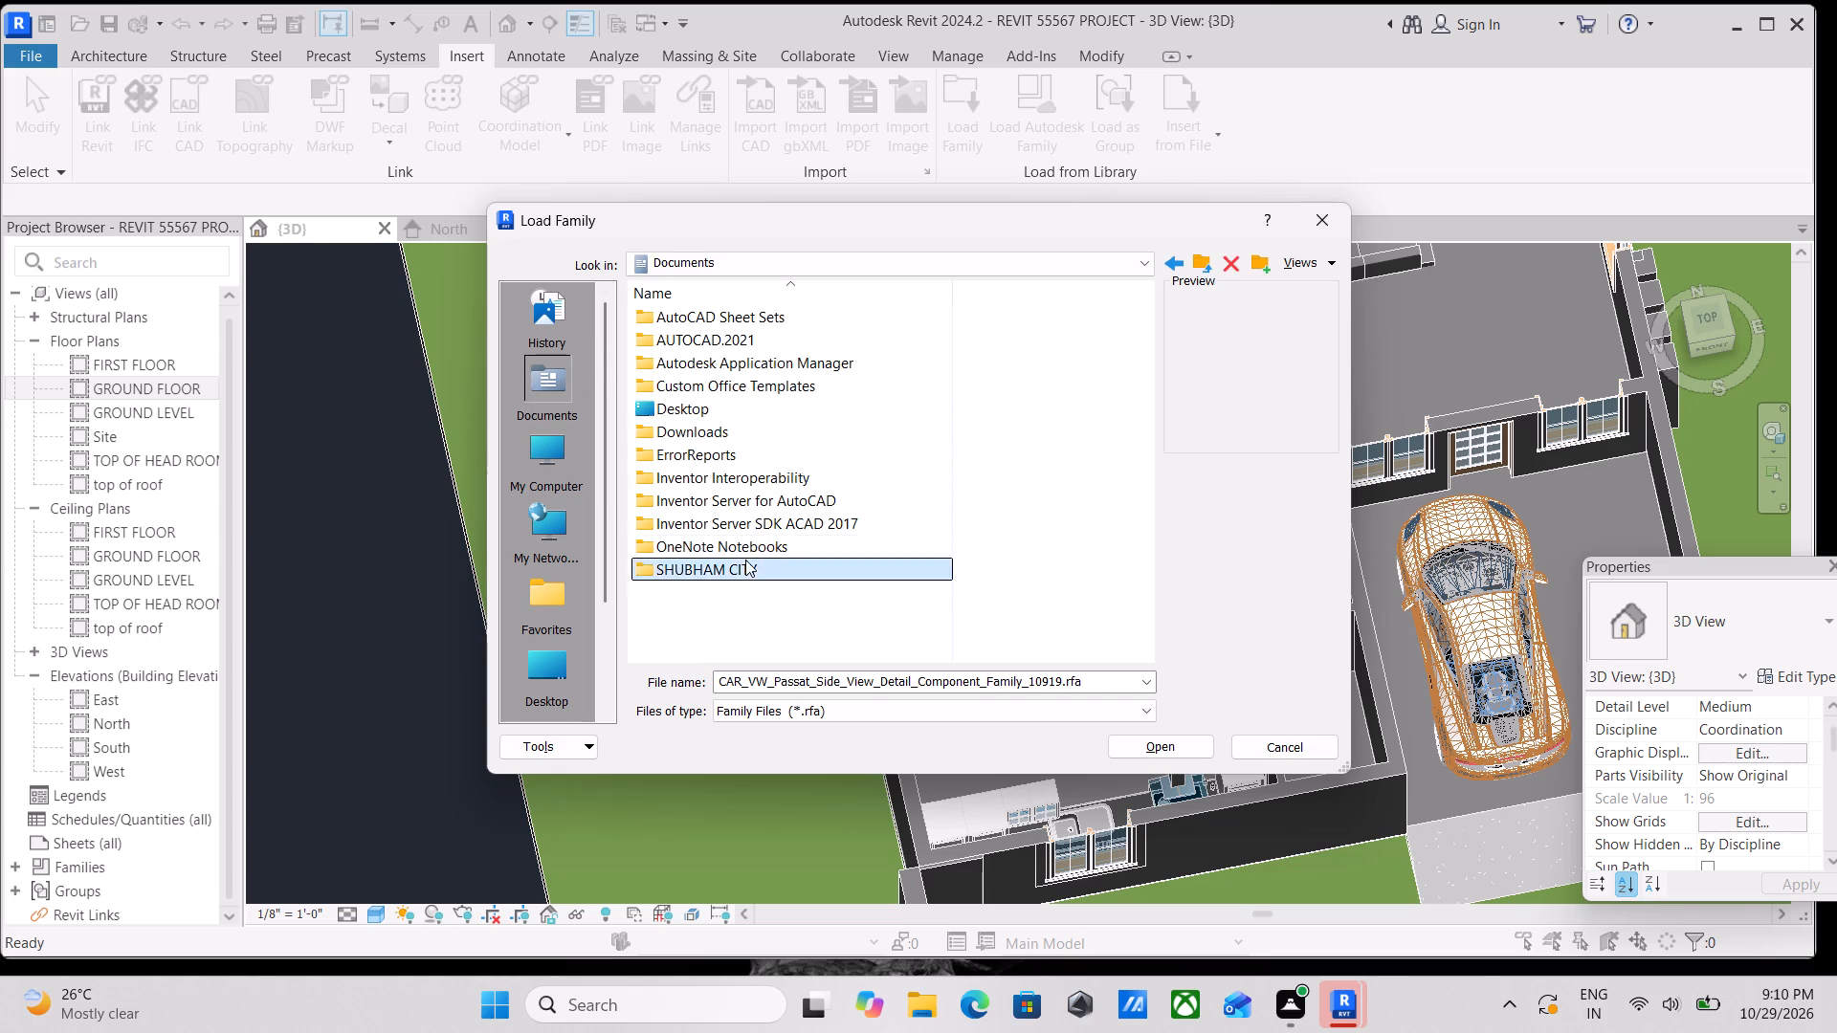
double_click(728, 306)
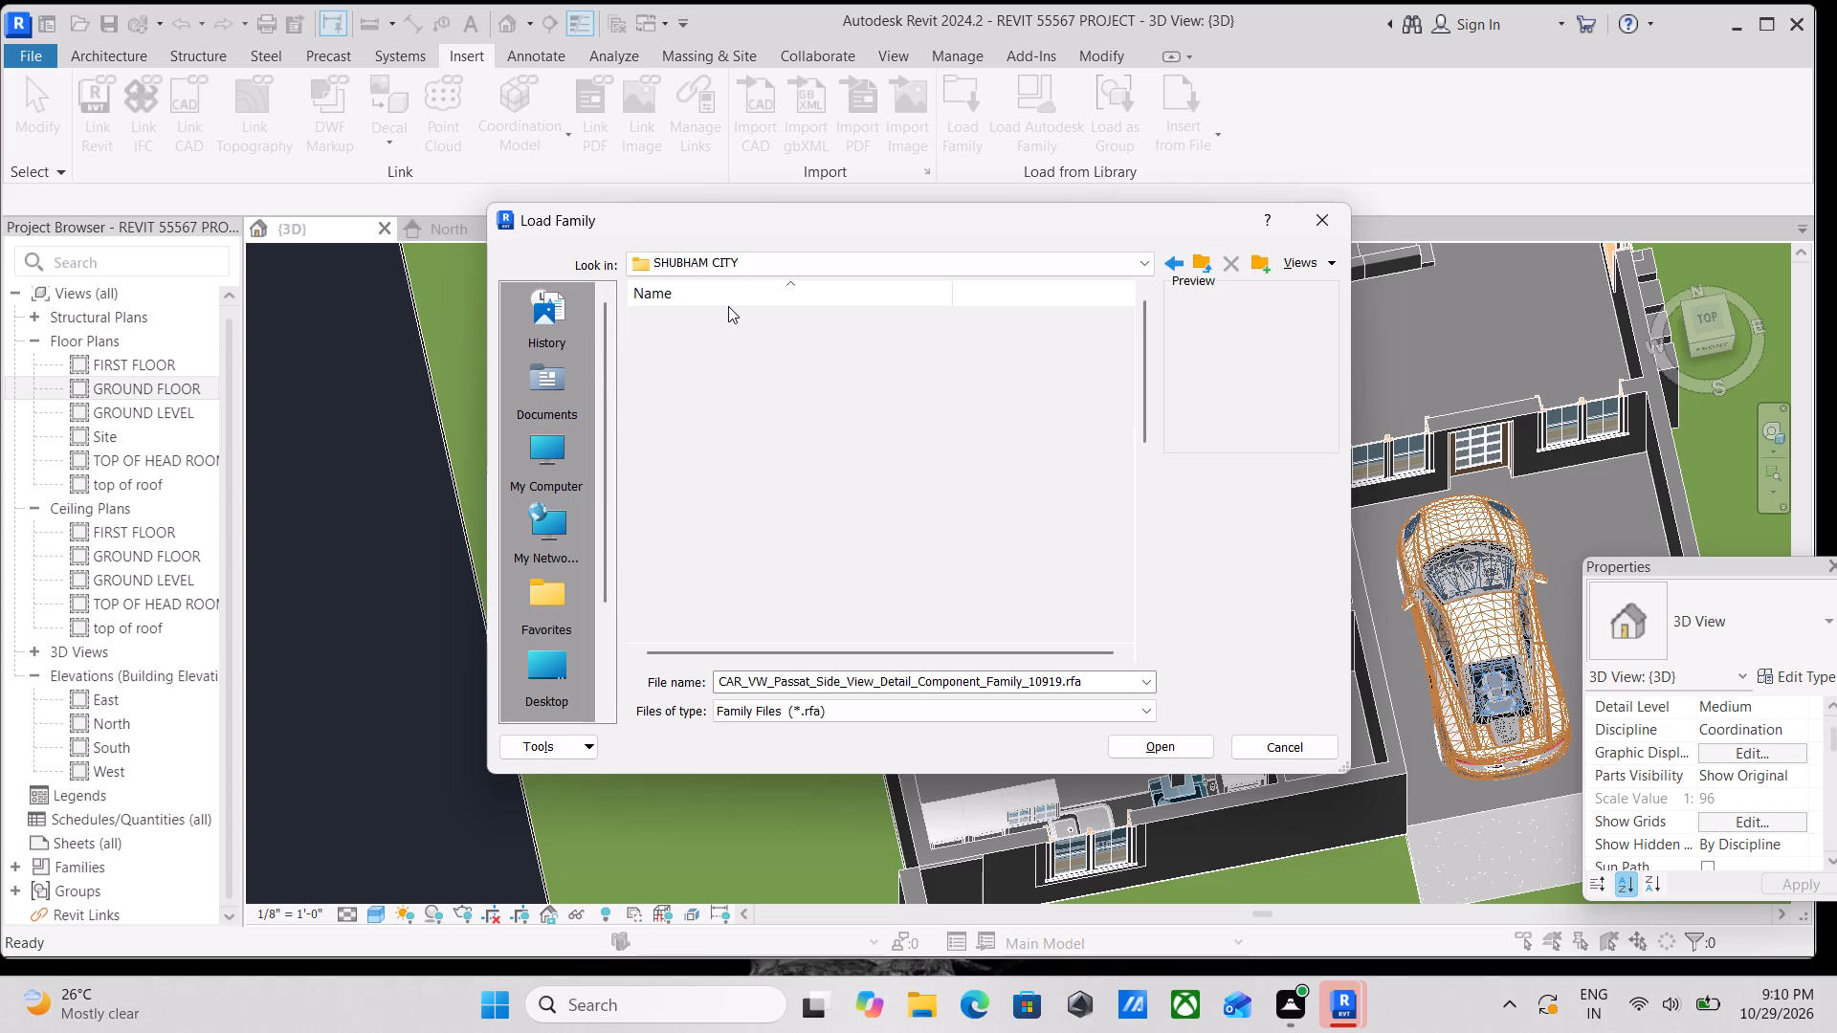
scroll(731, 533, "down", 12)
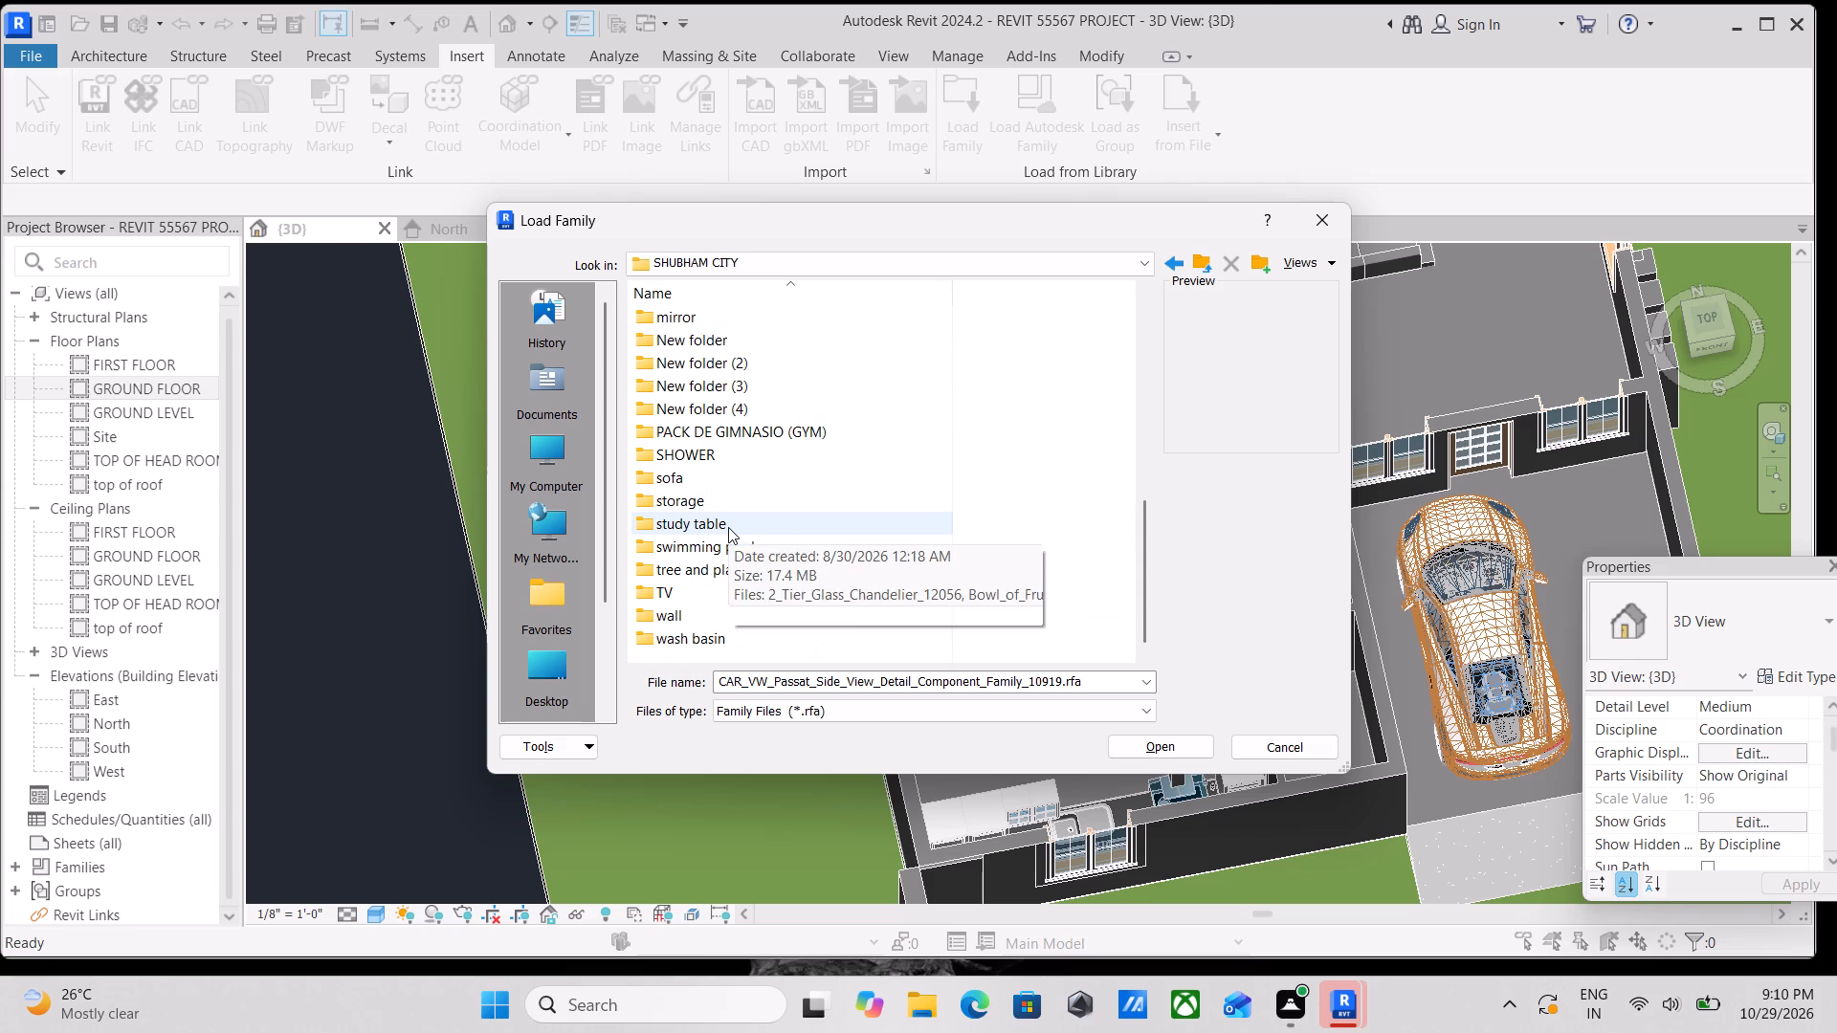
scroll(692, 602, "up", 4)
scroll(689, 606, "down", 4)
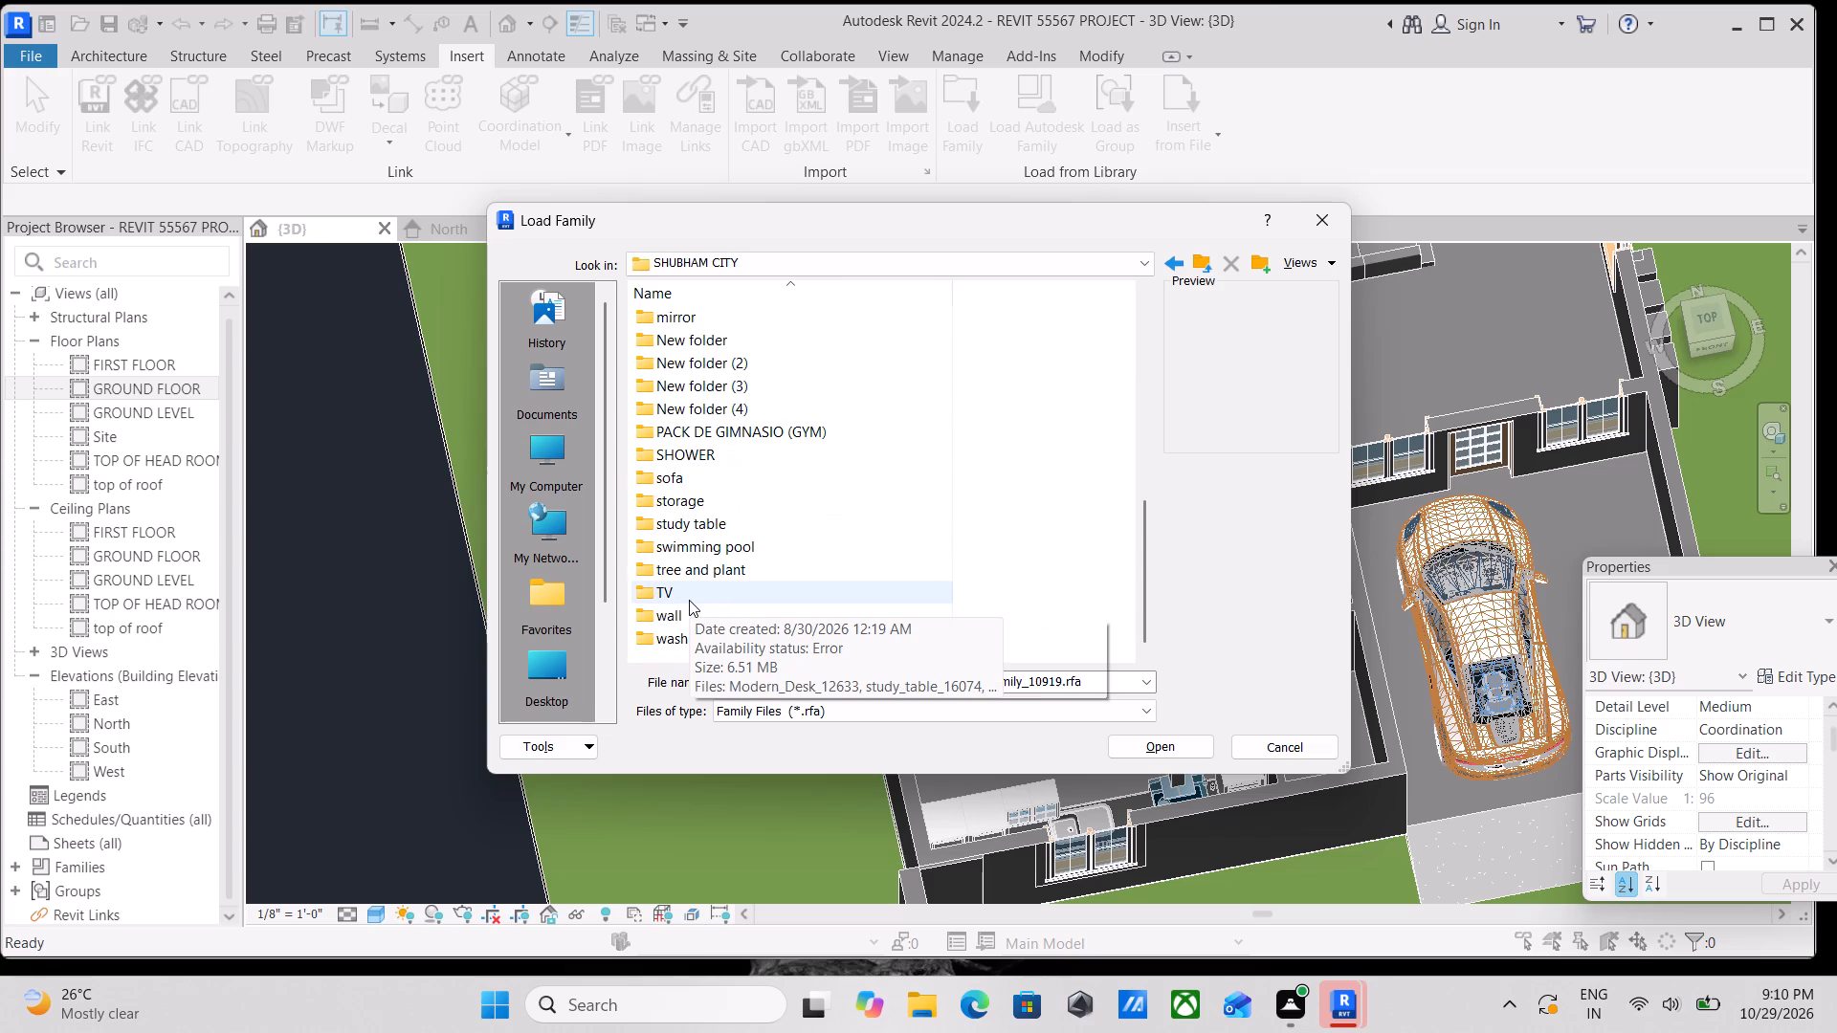
scroll(689, 600, "down", 3)
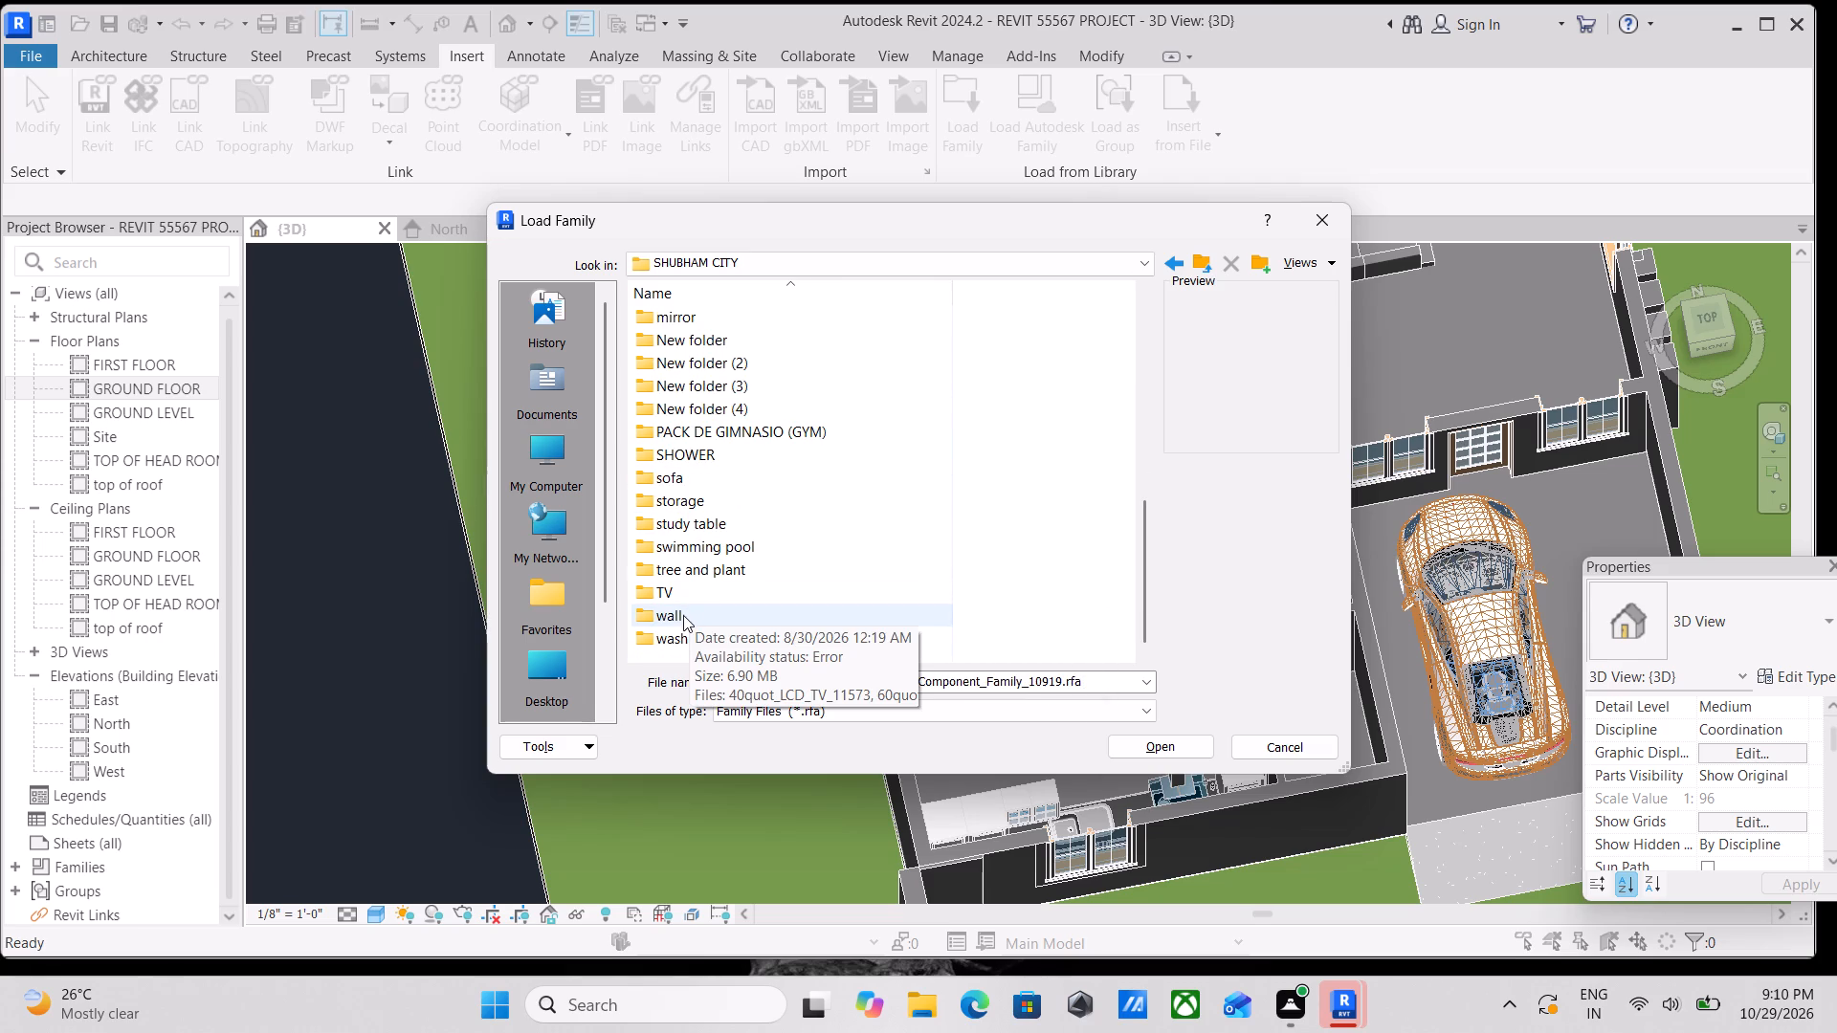
scroll(684, 612, "down", 3)
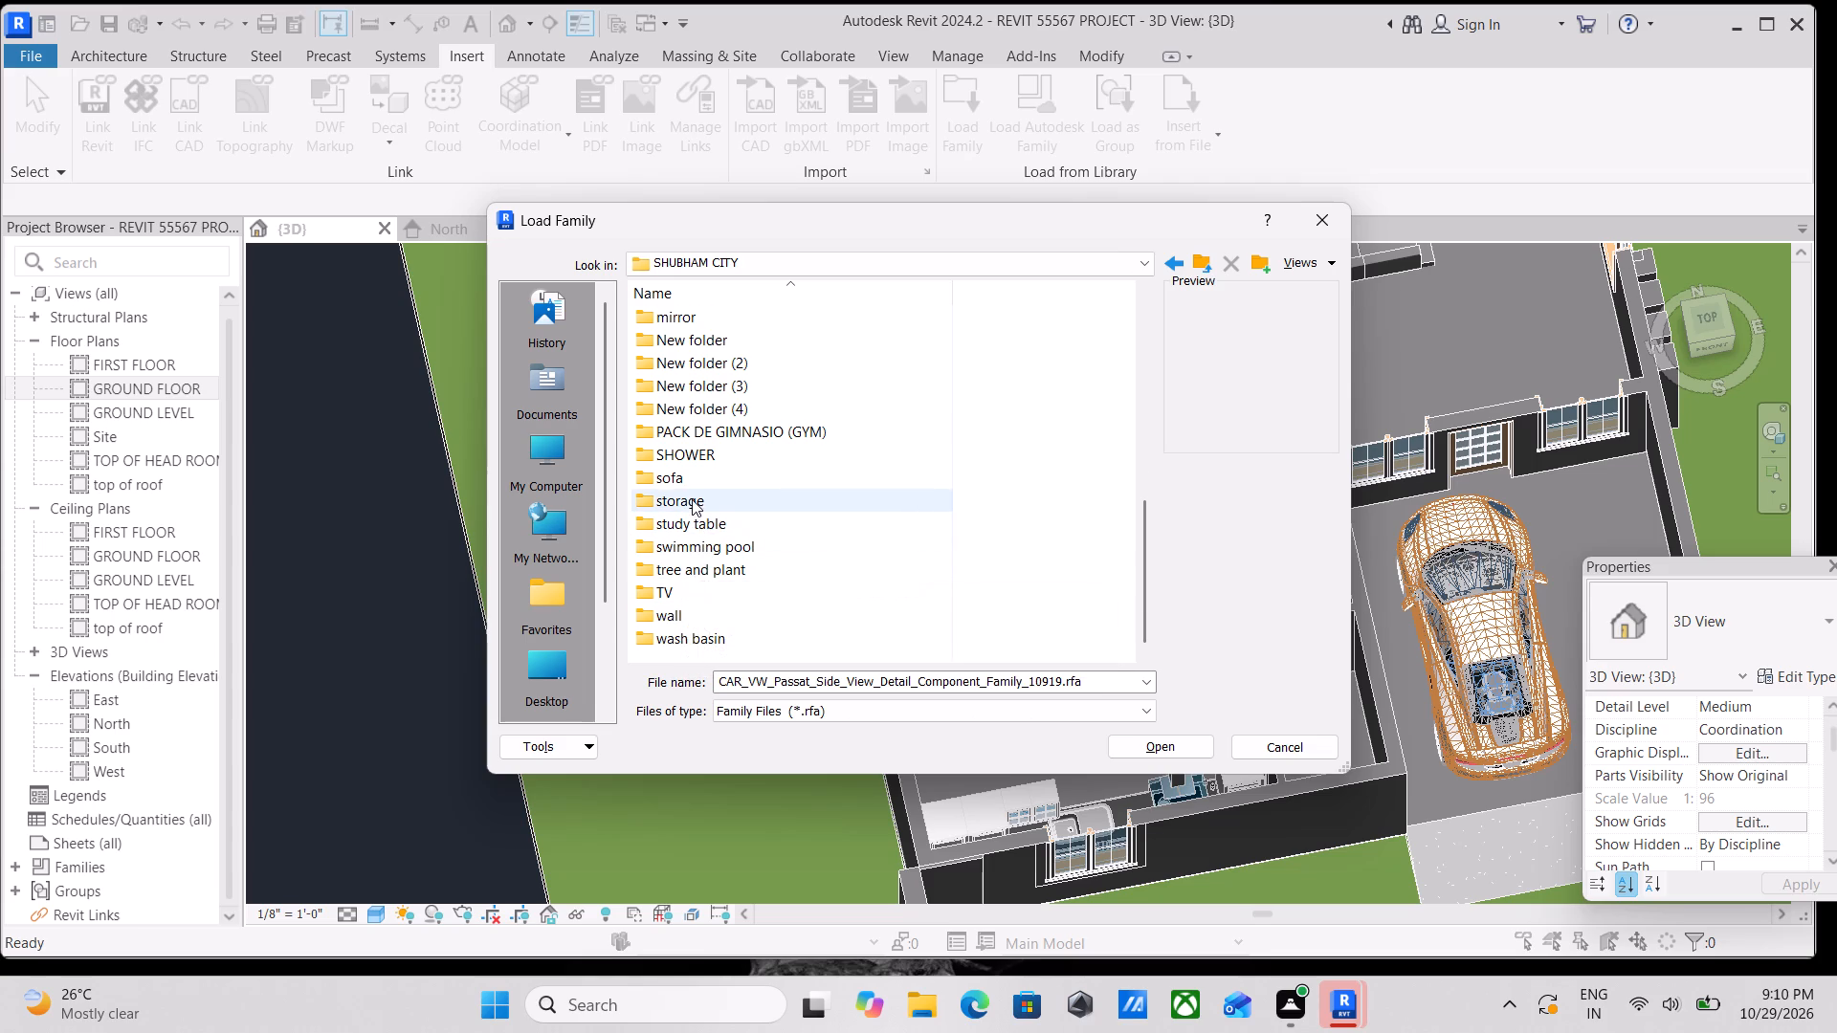
scroll(692, 499, "up", 1)
scroll(692, 499, "down", 1)
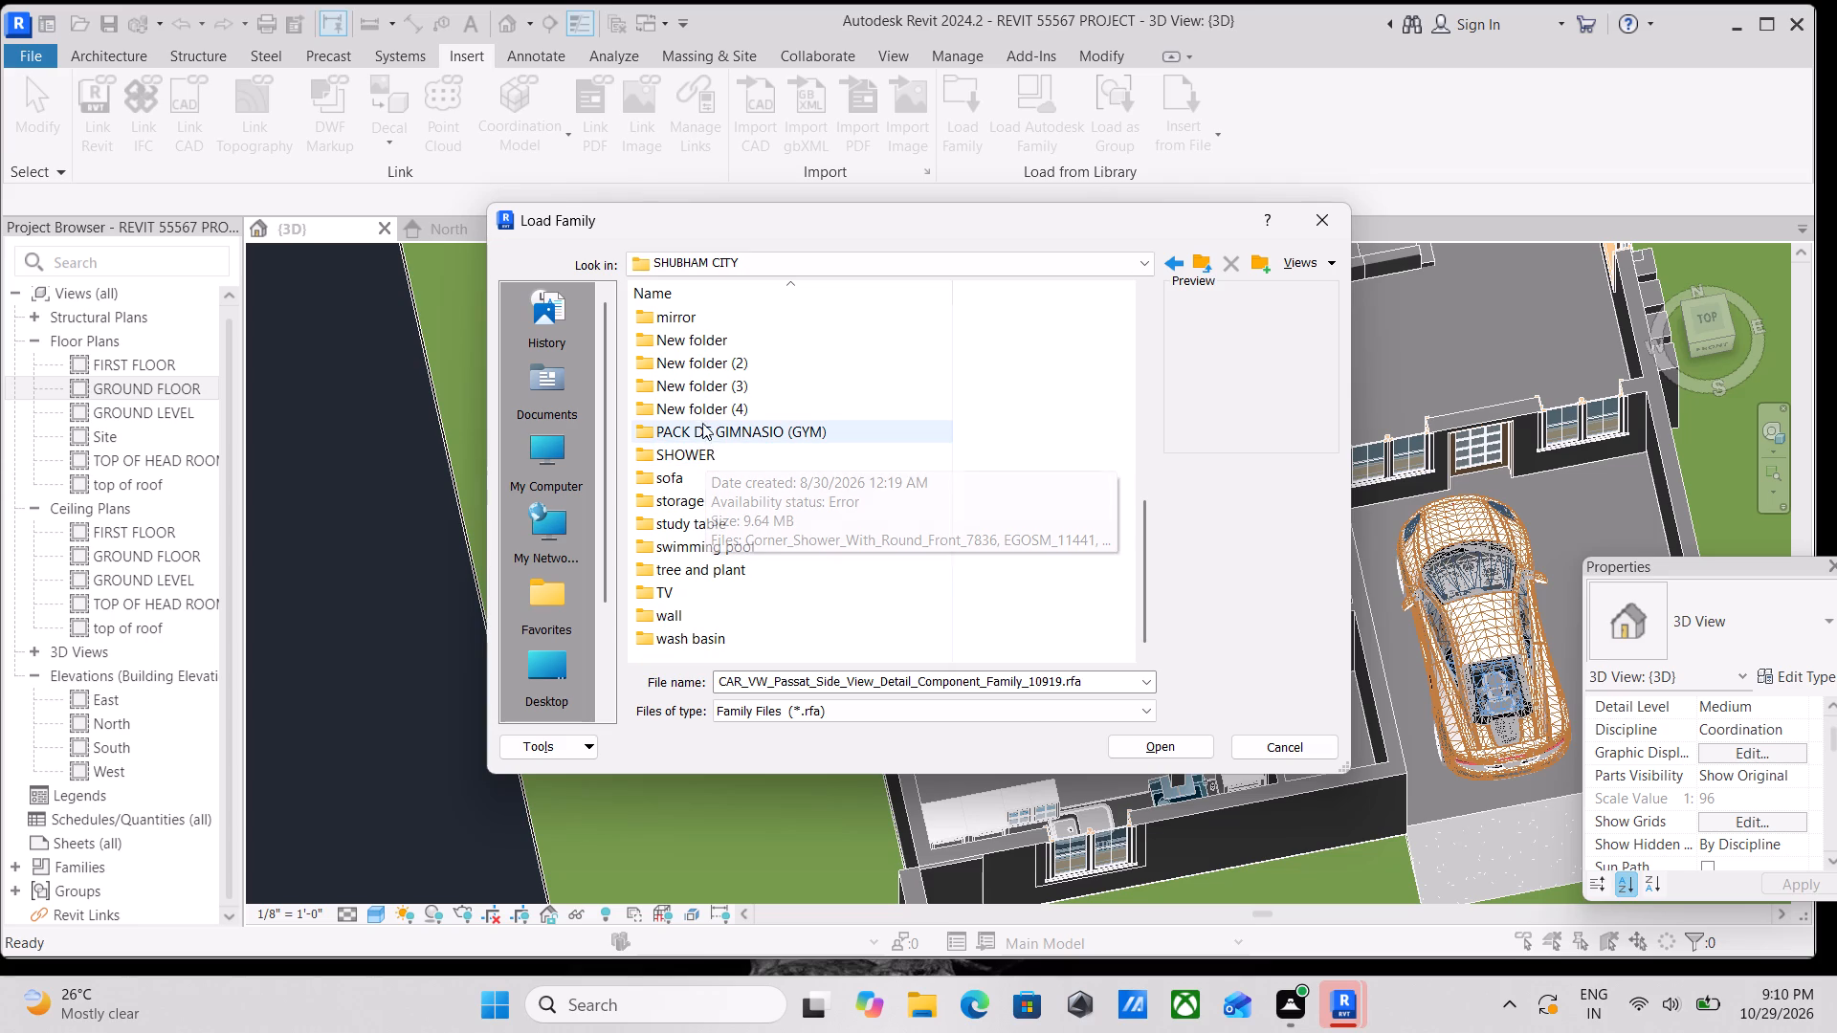
Preview families in the SHOWER folder, including URBASMS_11445 and YOURKECO_11446, and go back to Documents.
double_click(691, 455)
left_click(694, 385)
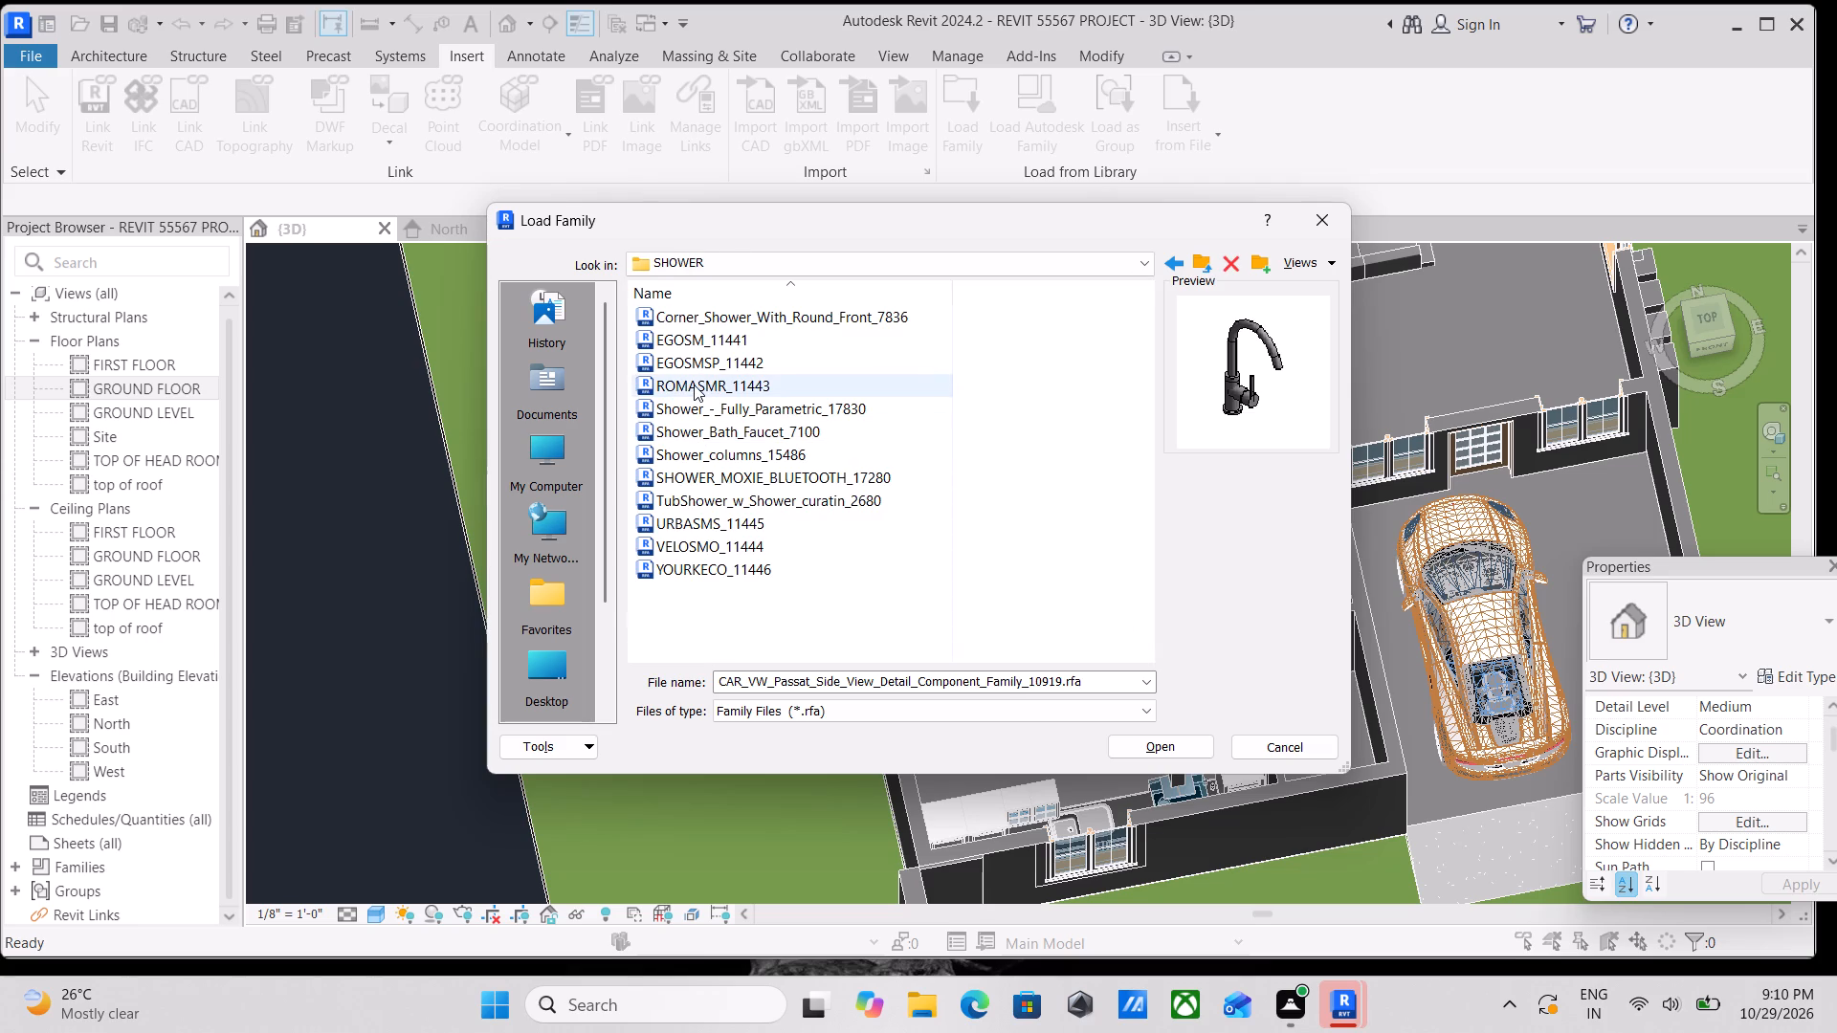
left_click(680, 359)
left_click(681, 327)
left_click(722, 514)
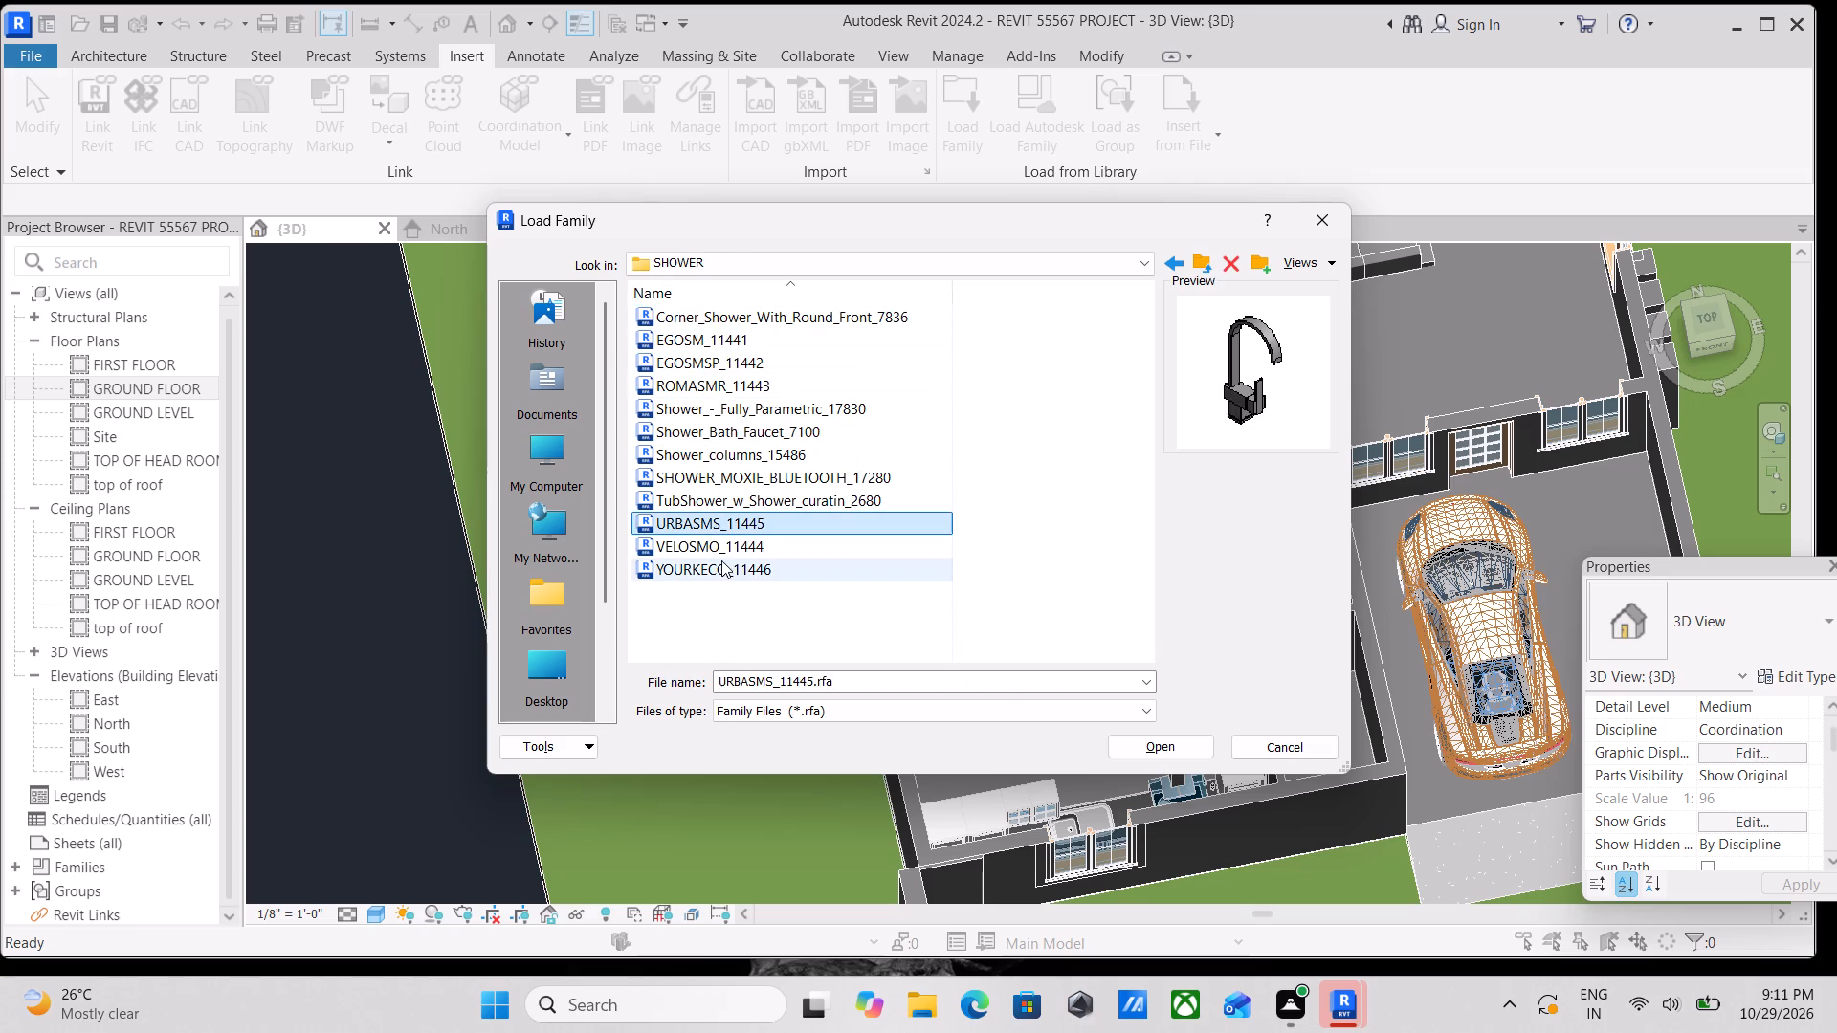
left_click(721, 562)
left_click(726, 598)
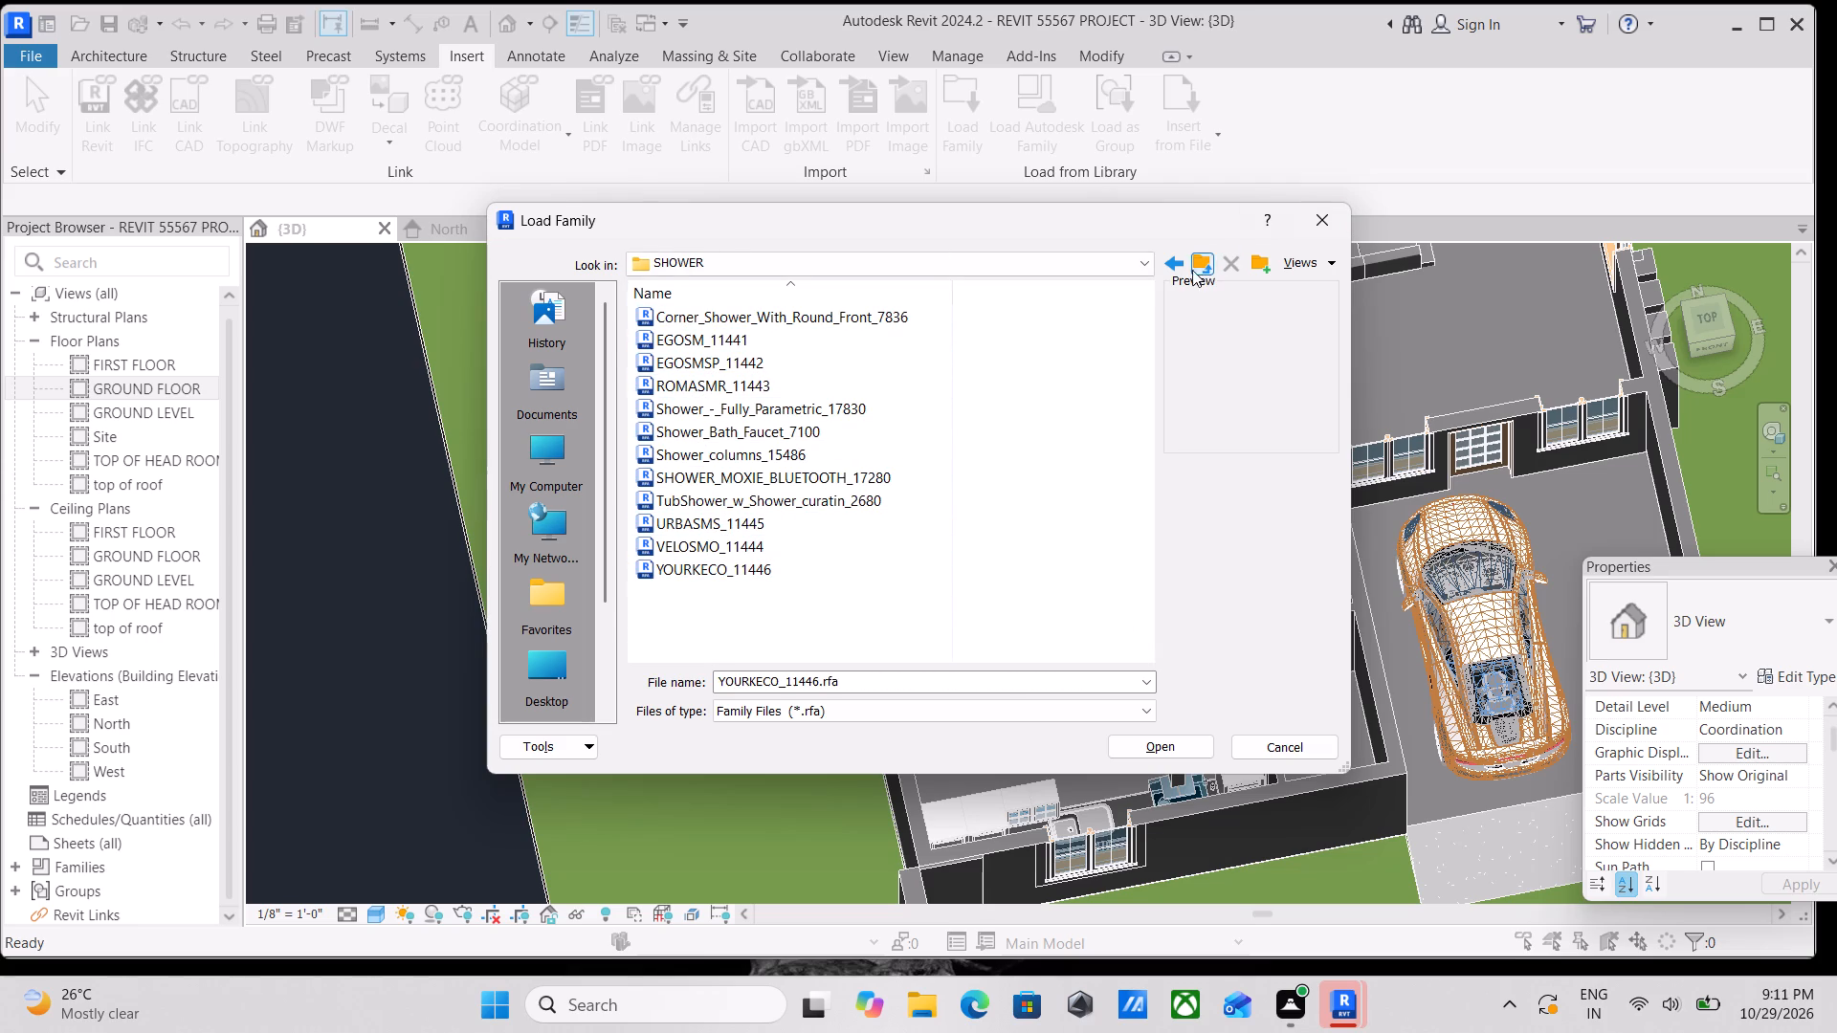
double_click(1180, 266)
left_click(1180, 264)
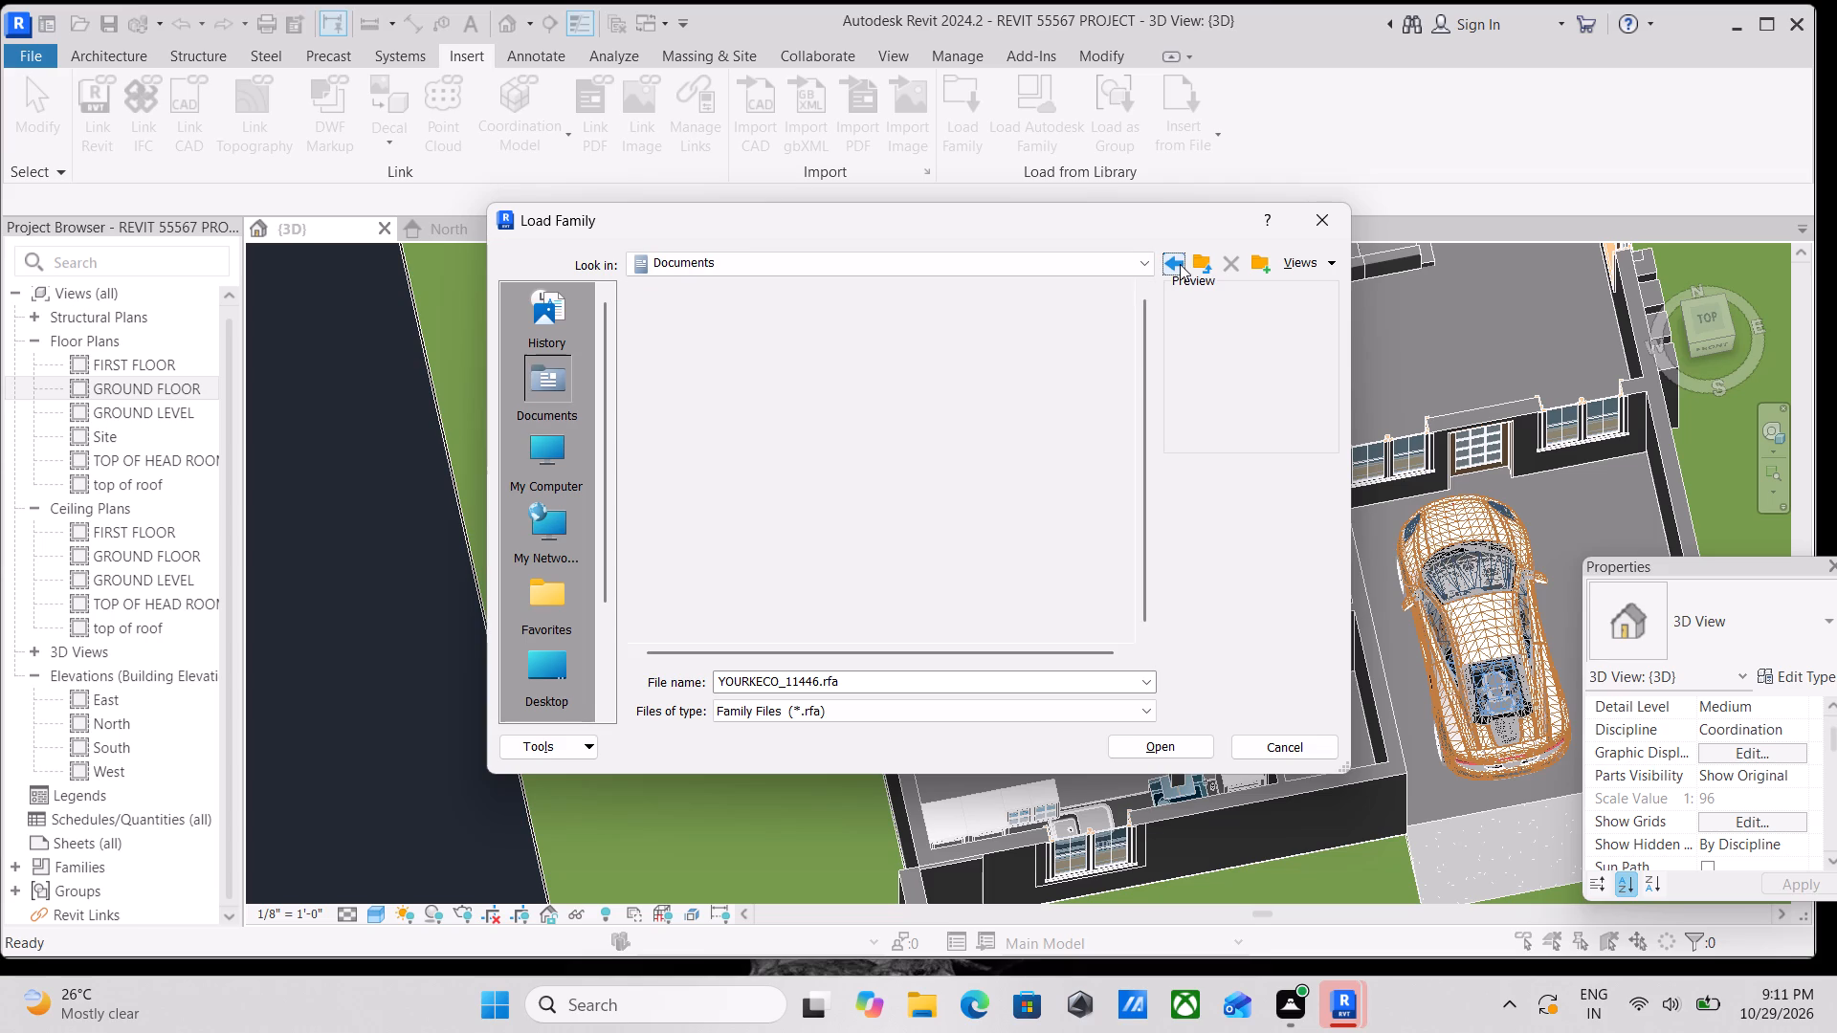
Open the Imperial Library's US folder and look through its category folders for the plumbing families.
scroll(540, 634, "down", 3)
double_click(566, 609)
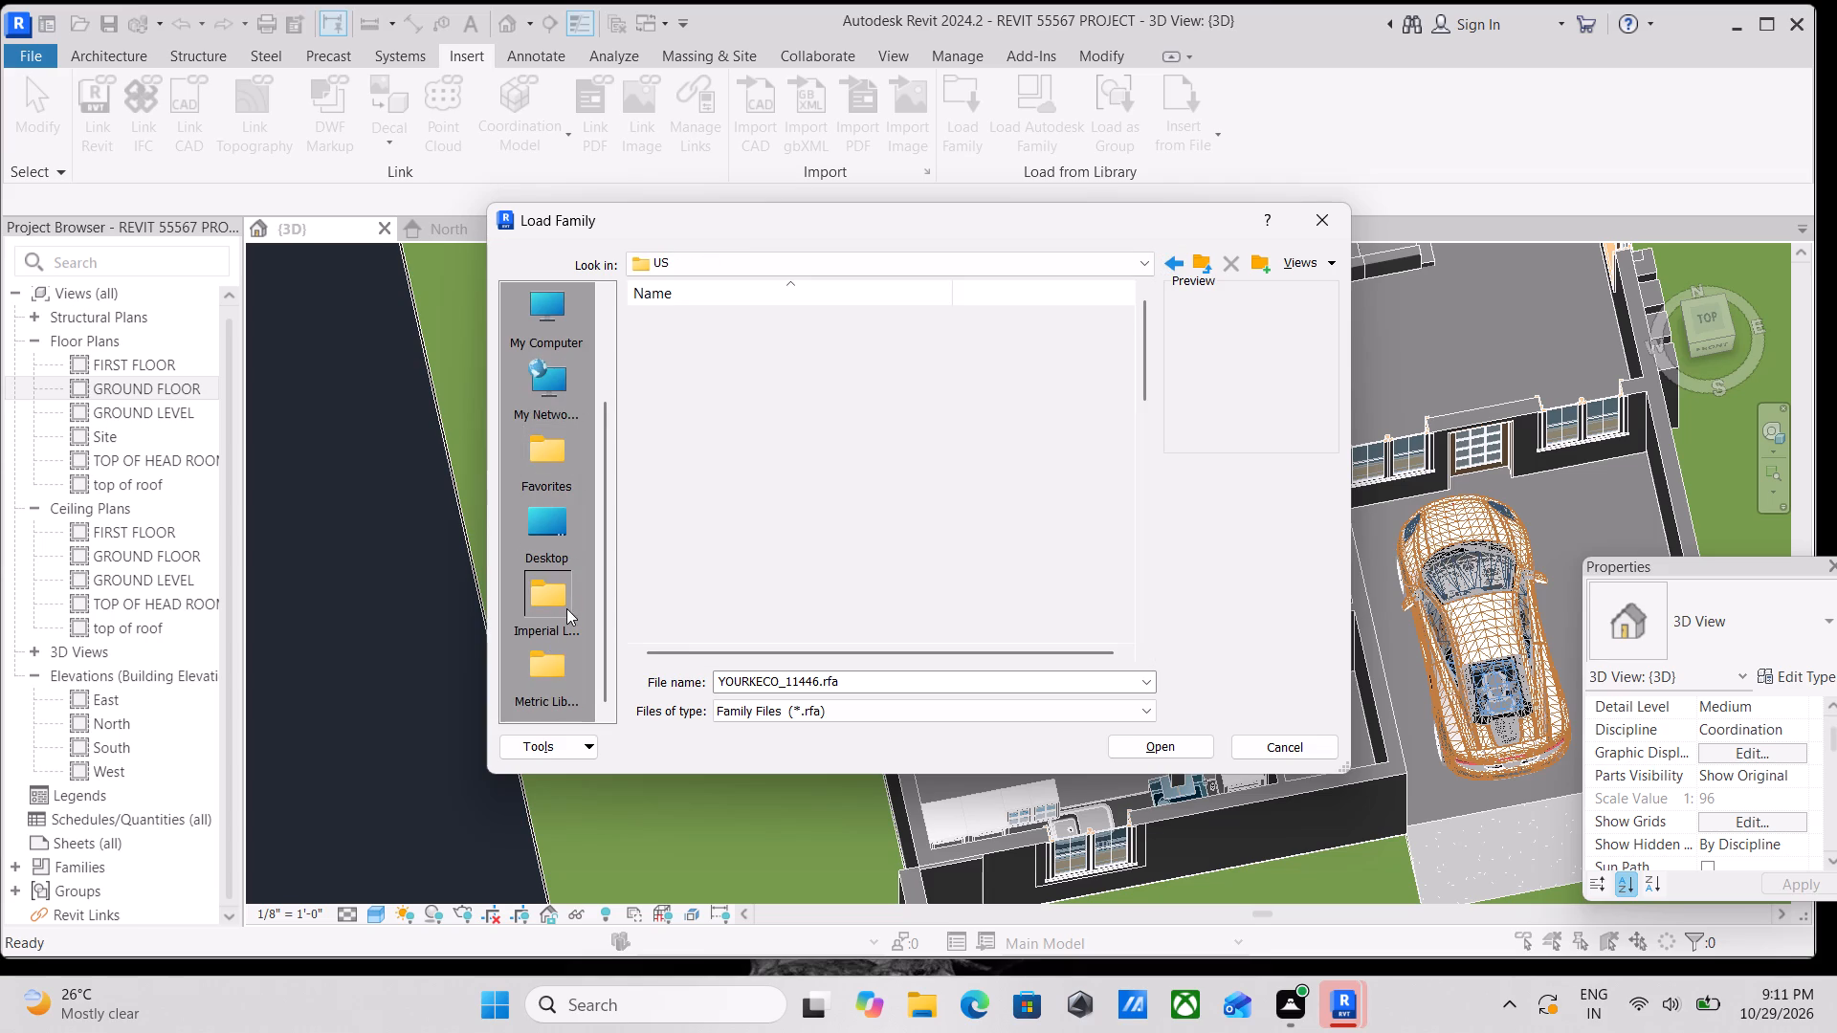
scroll(716, 426, "down", 2)
scroll(697, 539, "down", 3)
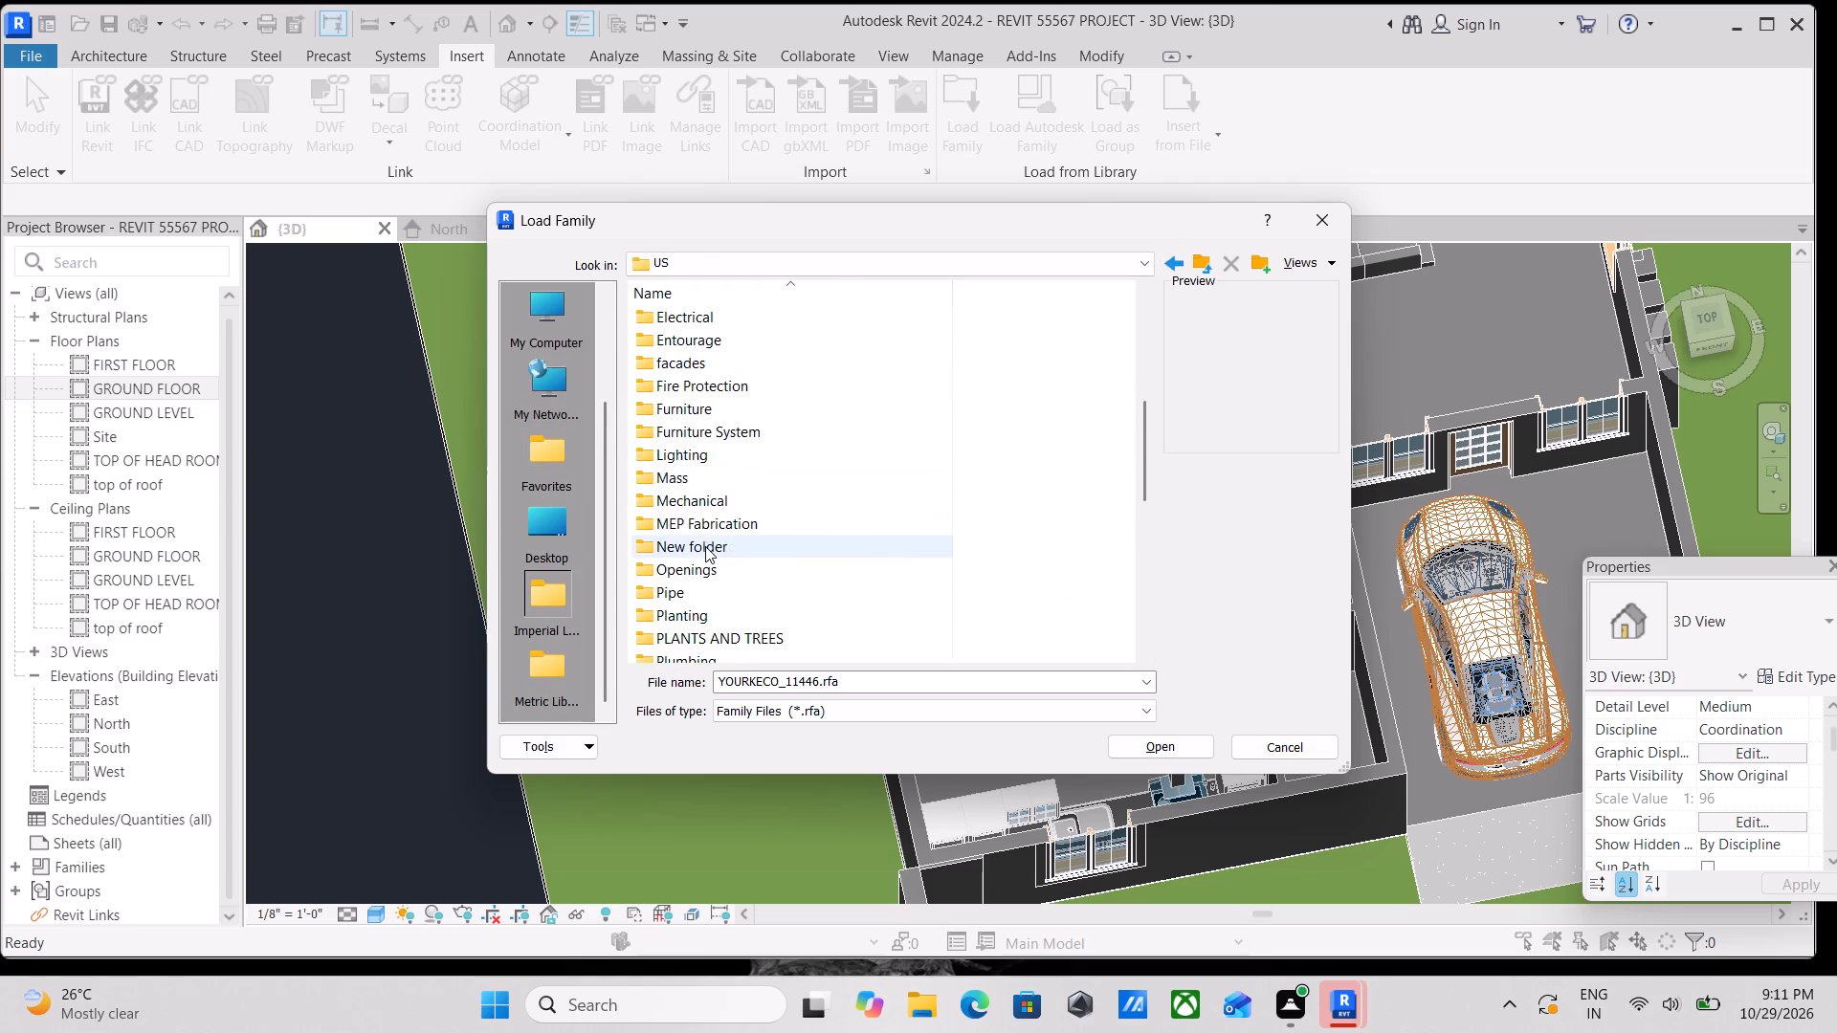
scroll(705, 546, "down", 11)
scroll(706, 550, "up", 8)
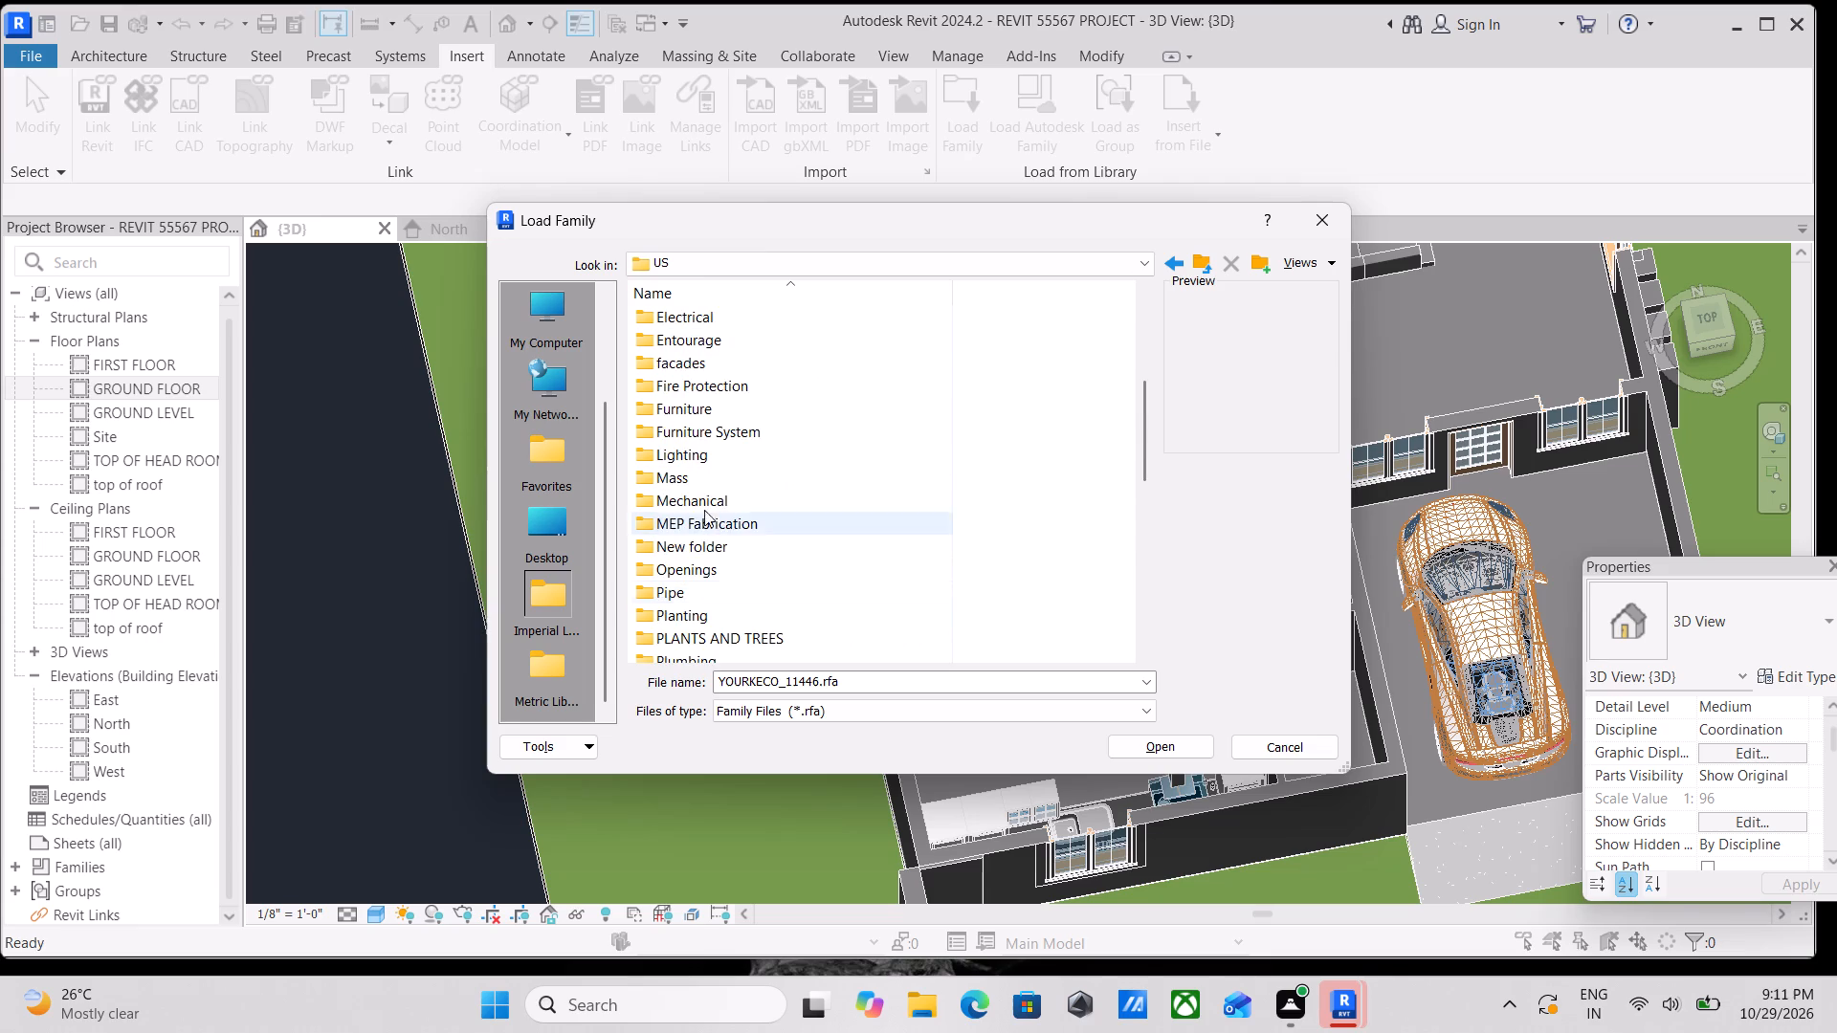
scroll(704, 500, "up", 4)
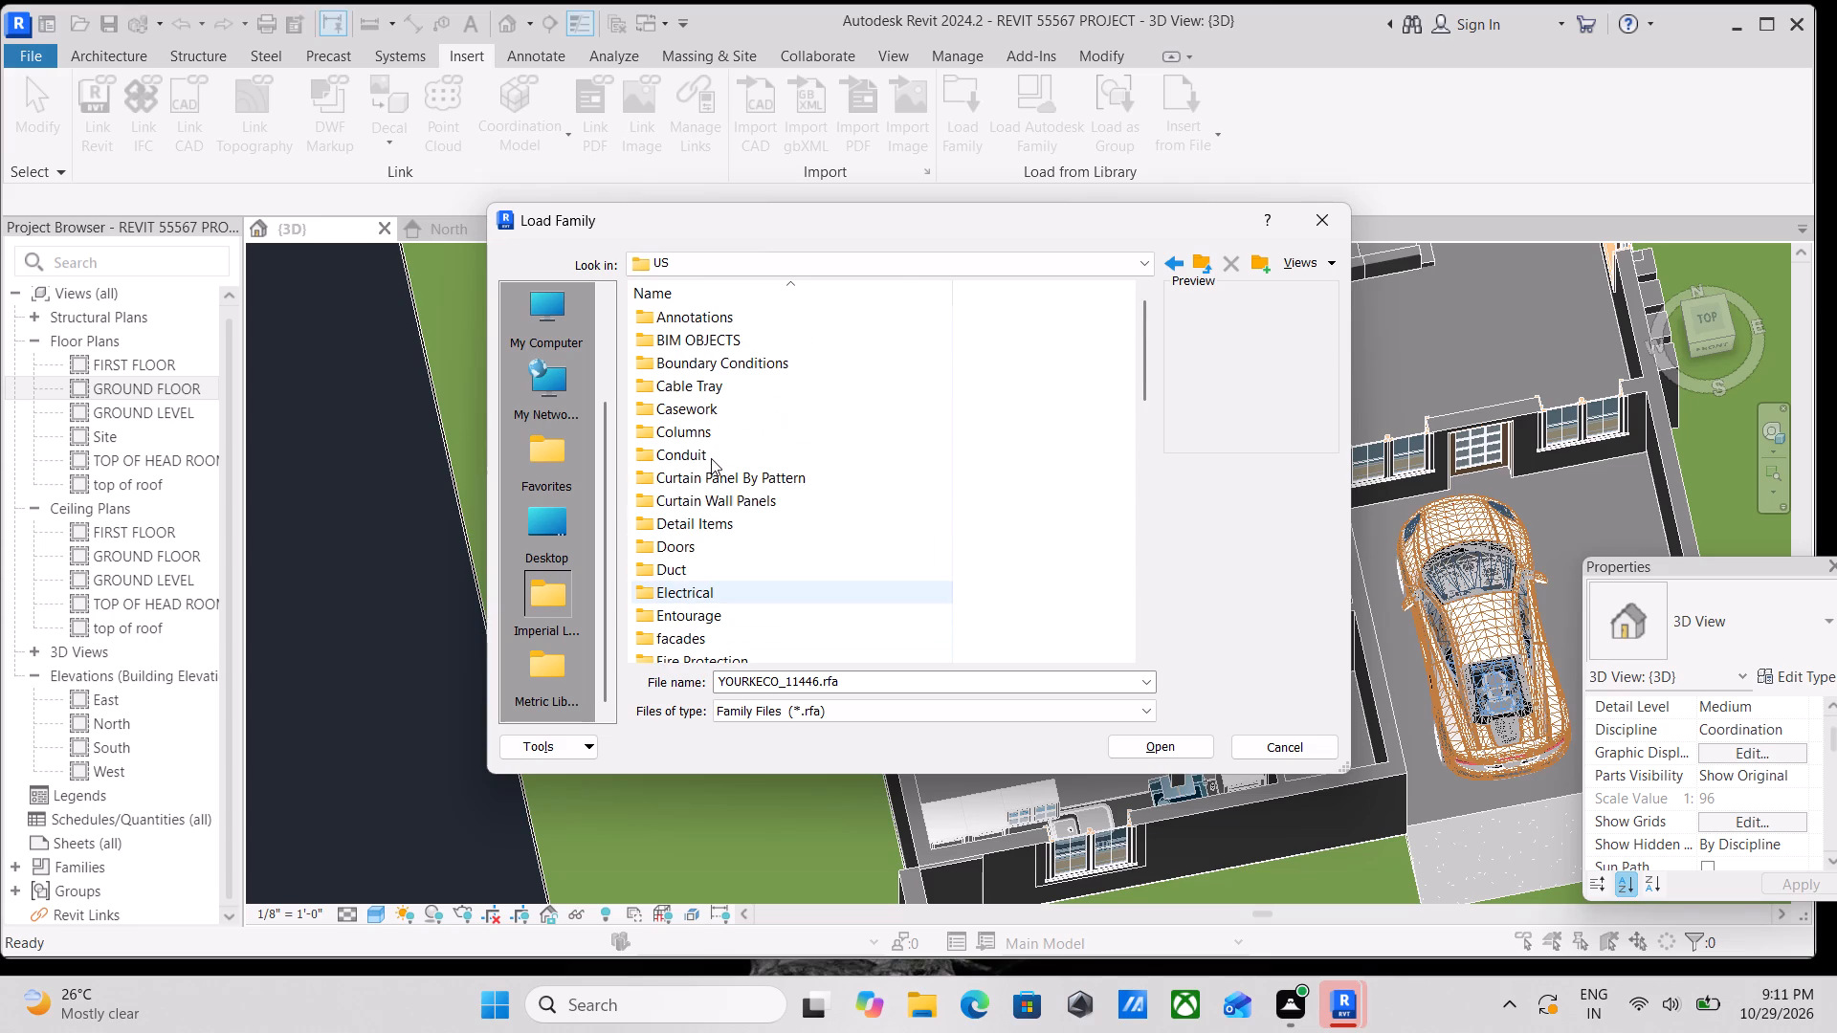
scroll(711, 458, "up", 3)
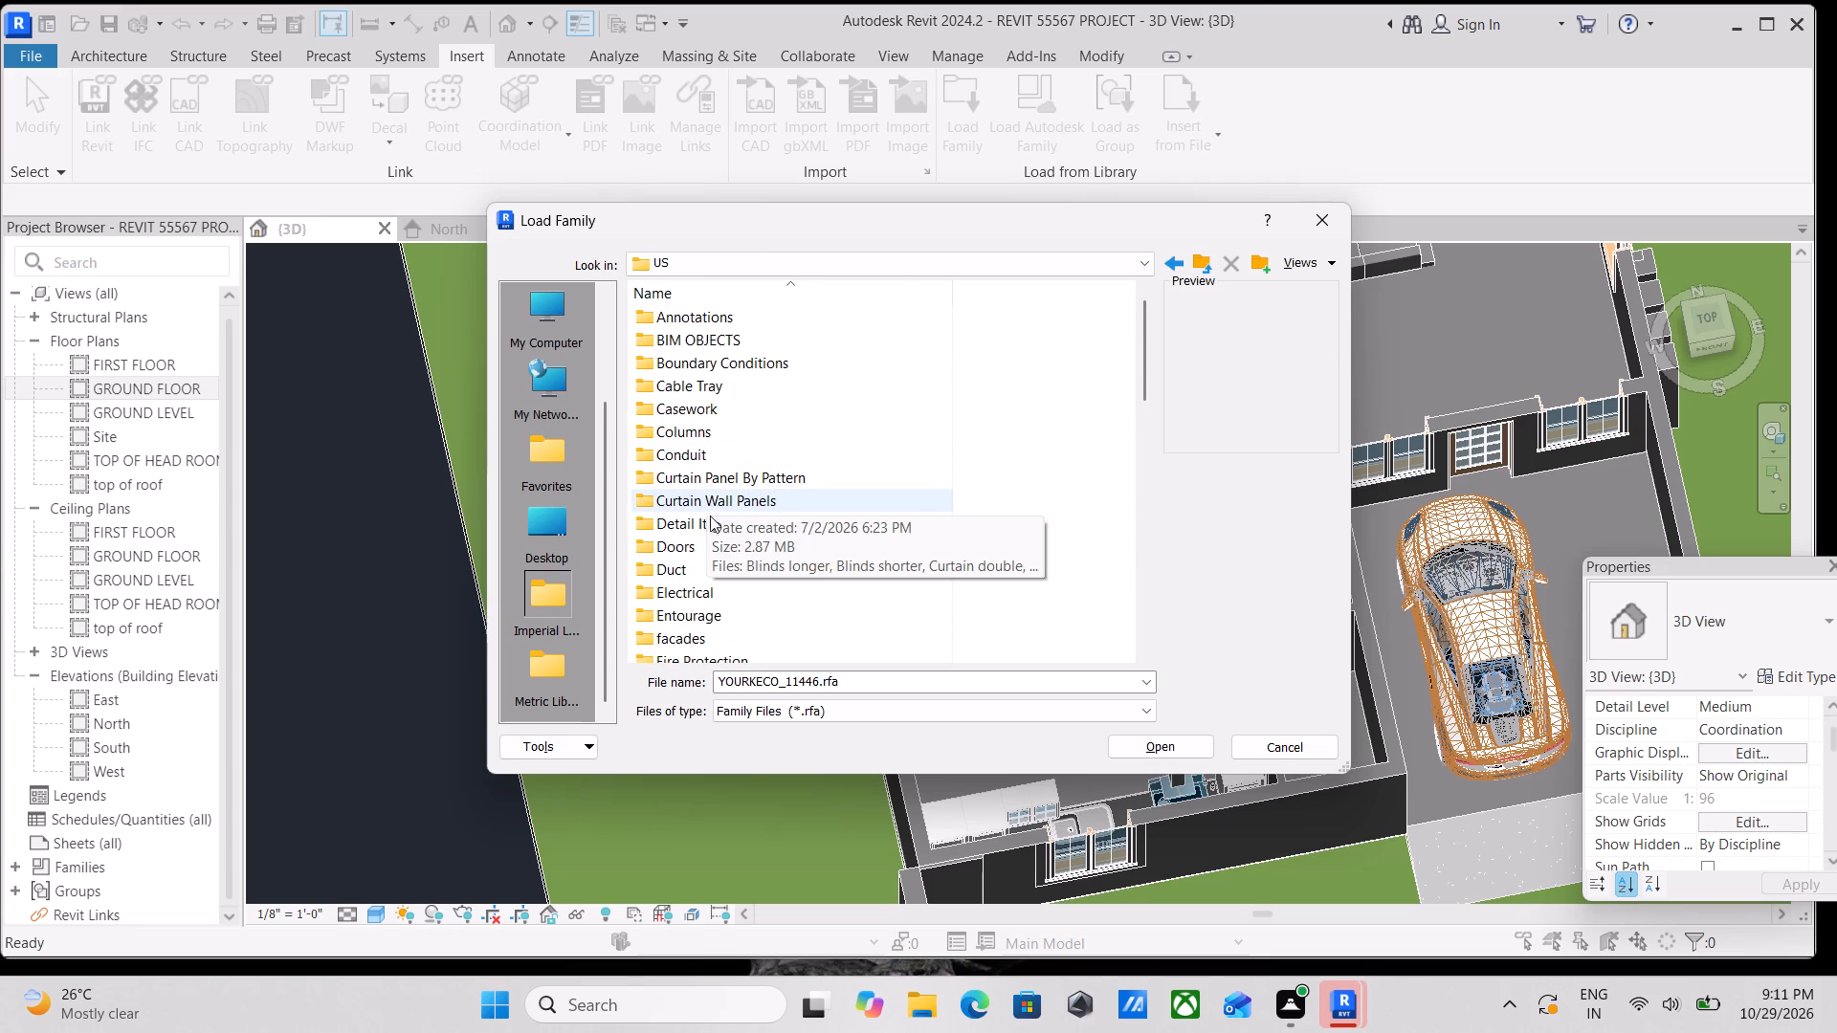
scroll(709, 522, "down", 2)
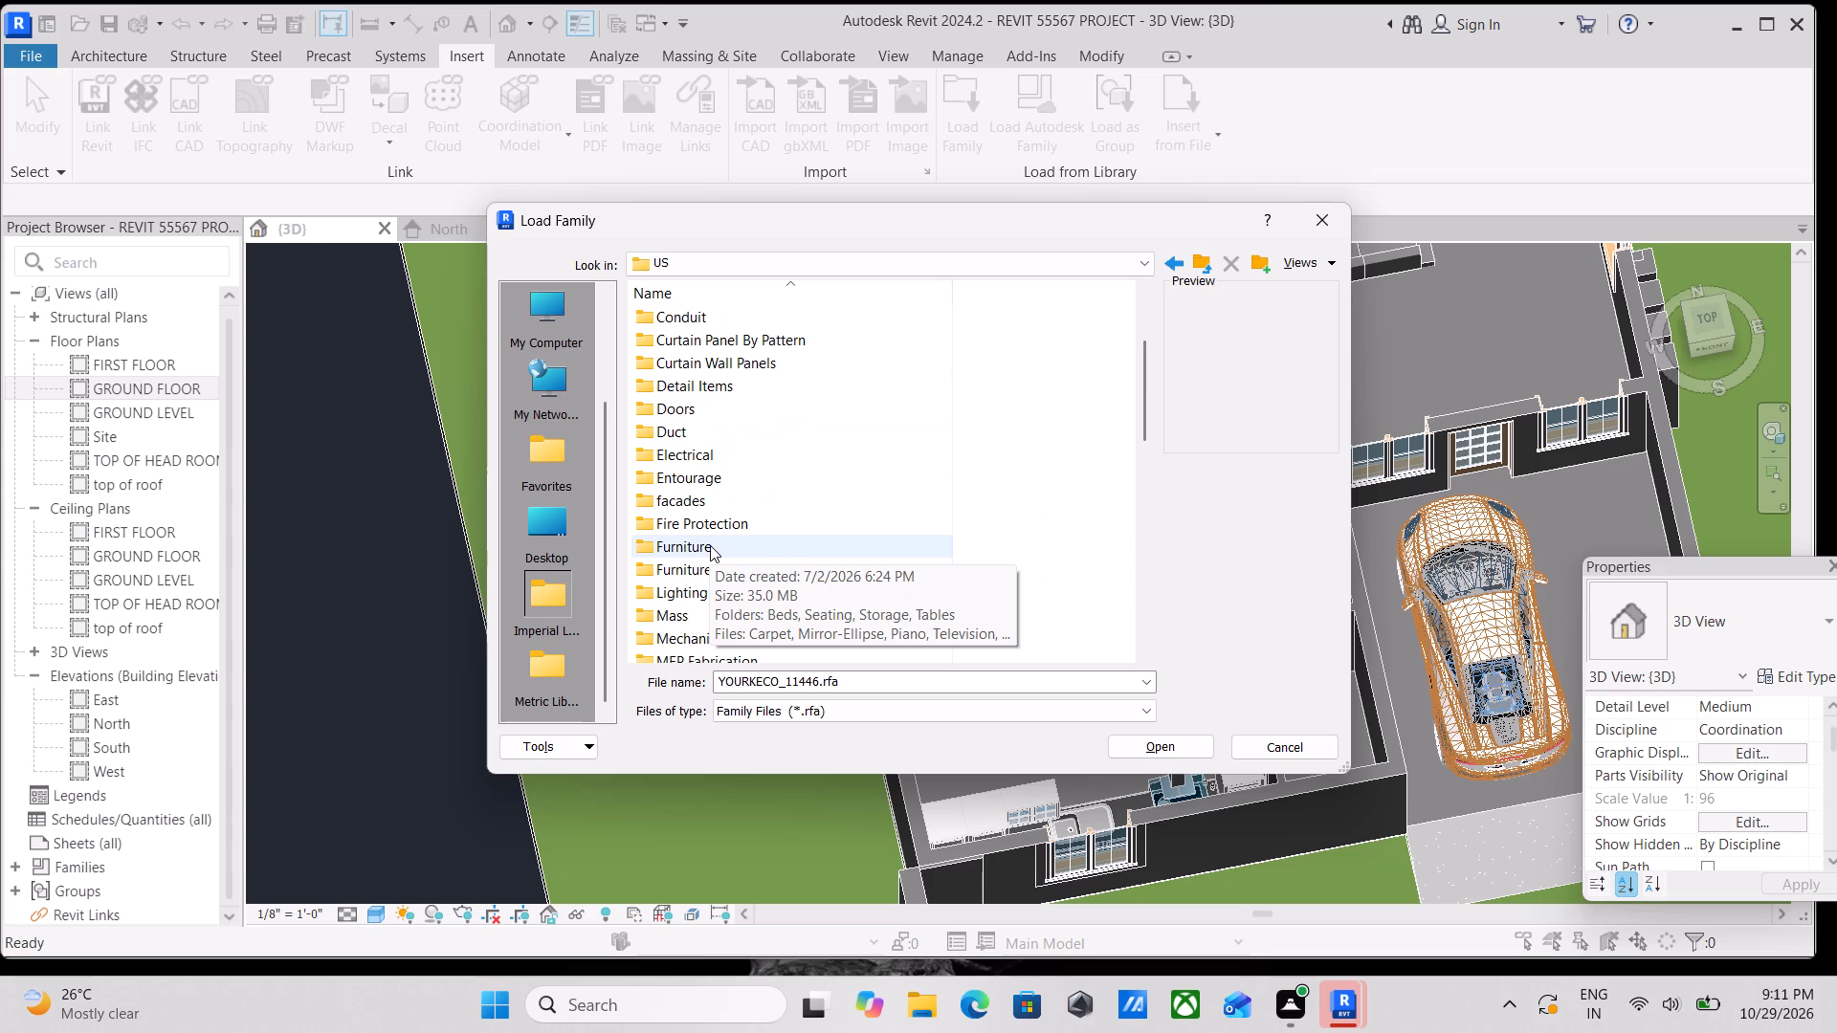
scroll(703, 558, "down", 3)
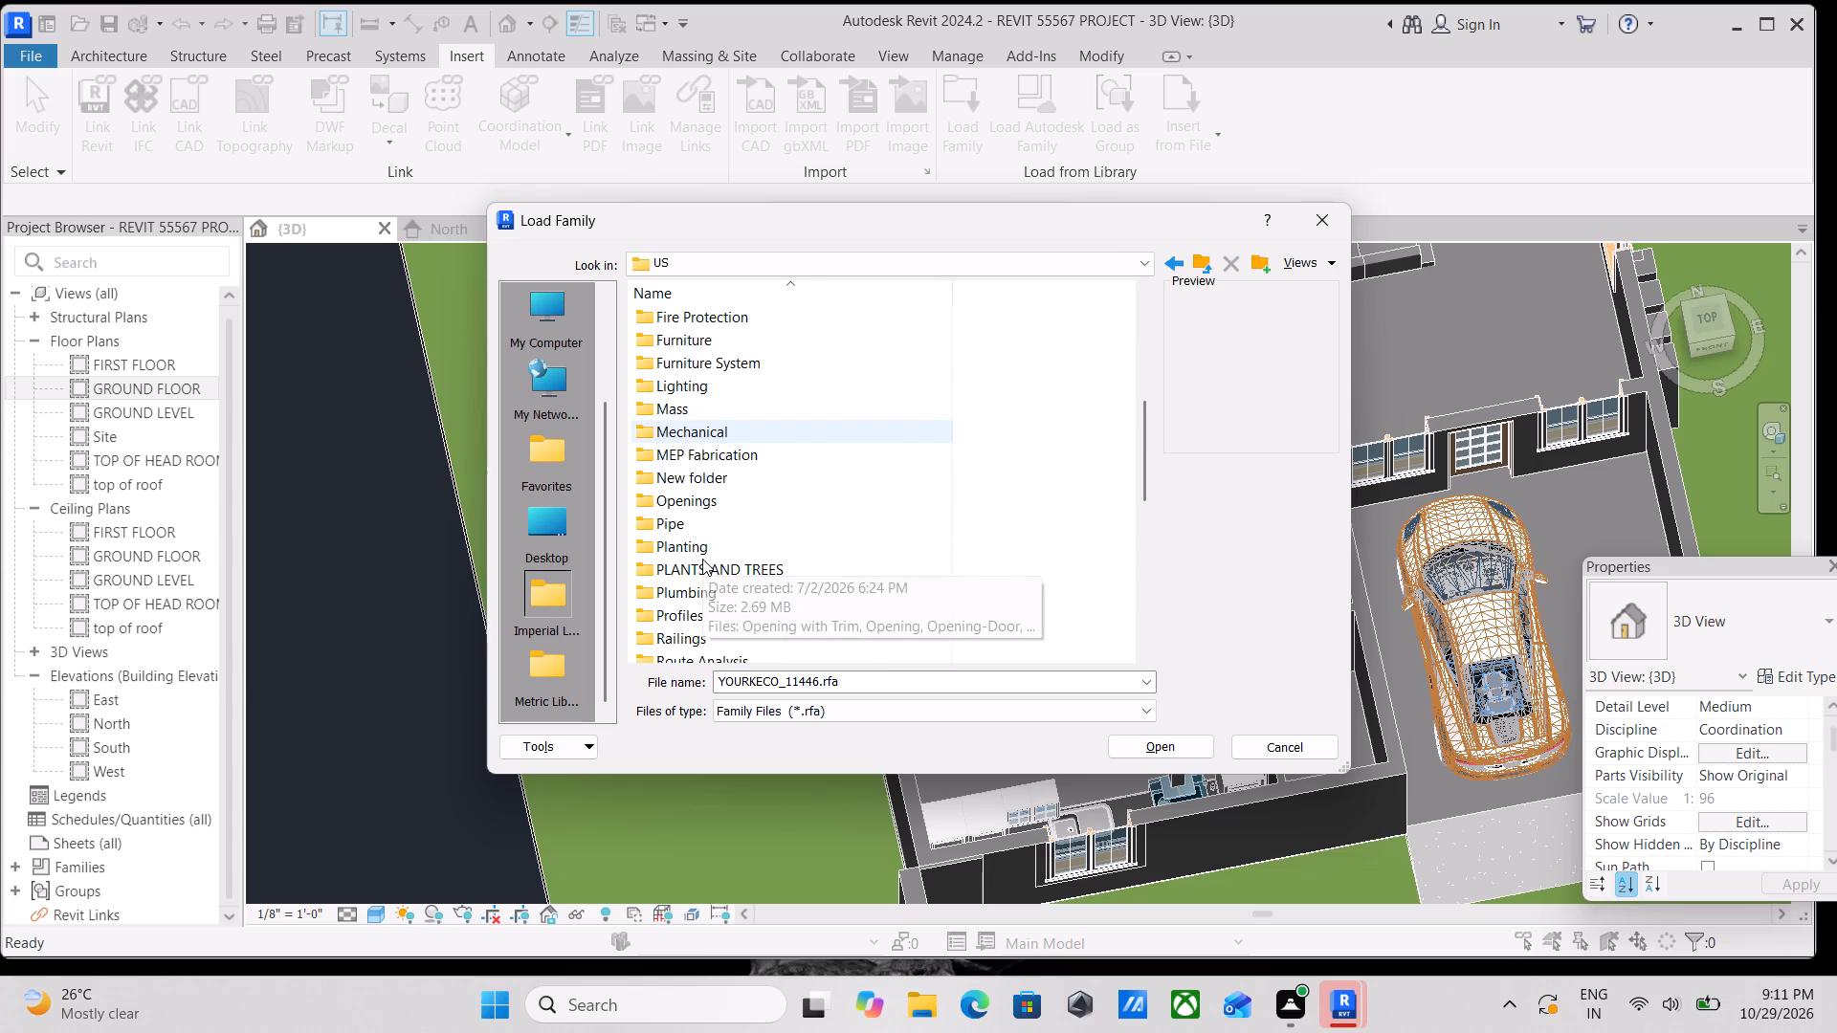
scroll(693, 582, "down", 2)
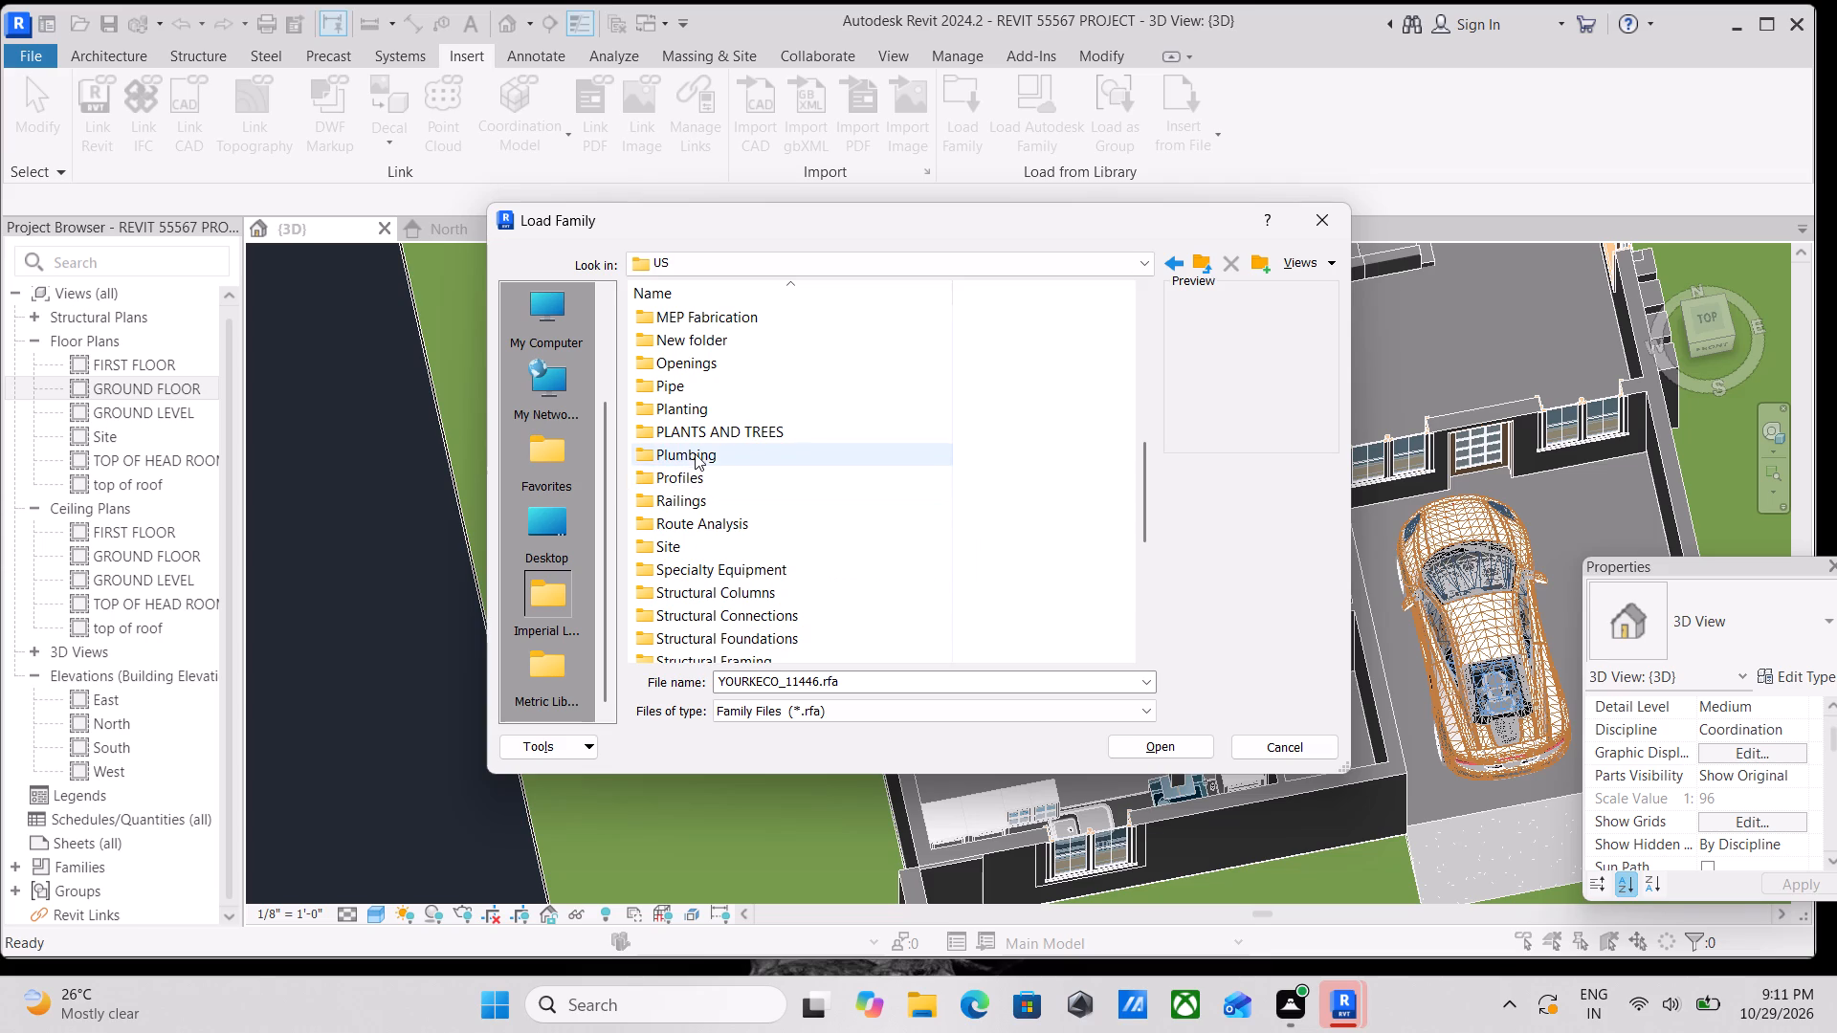
Open Plumbing > Architectural > Equipment, preview the Water Heater family, and go back to the Architectural folder.
double_click(695, 453)
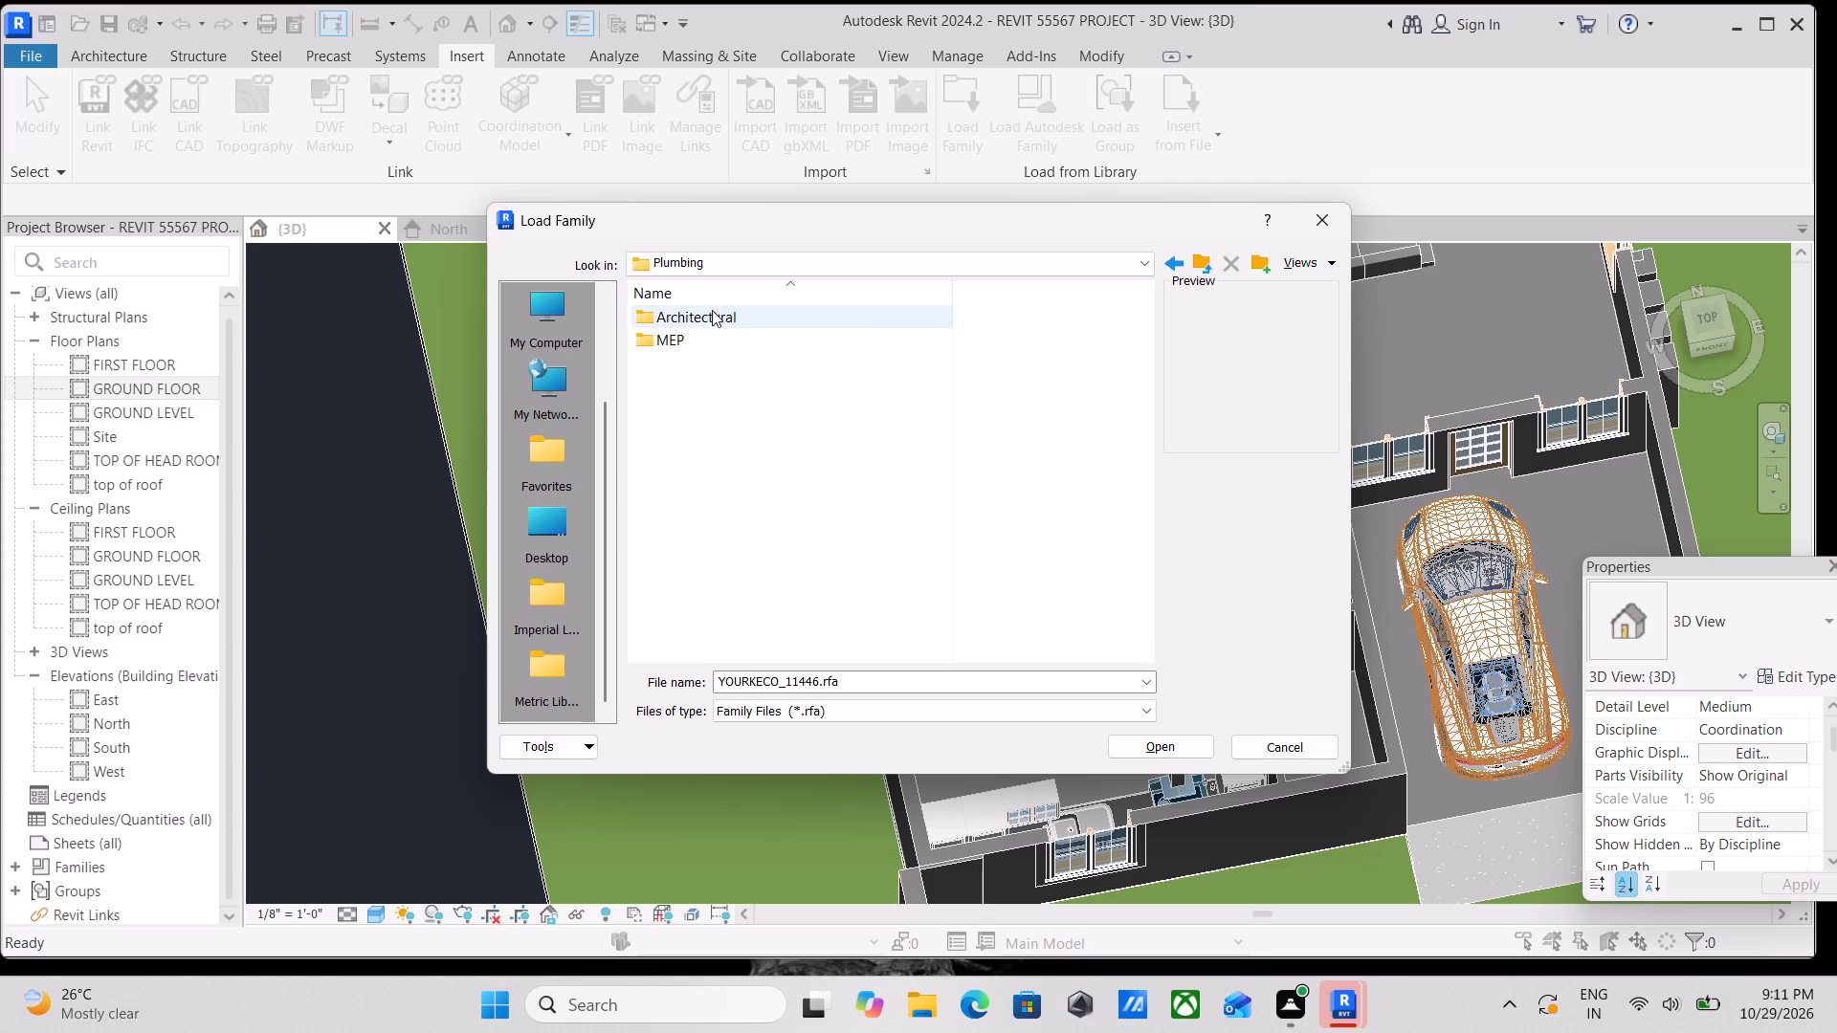
double_click(711, 312)
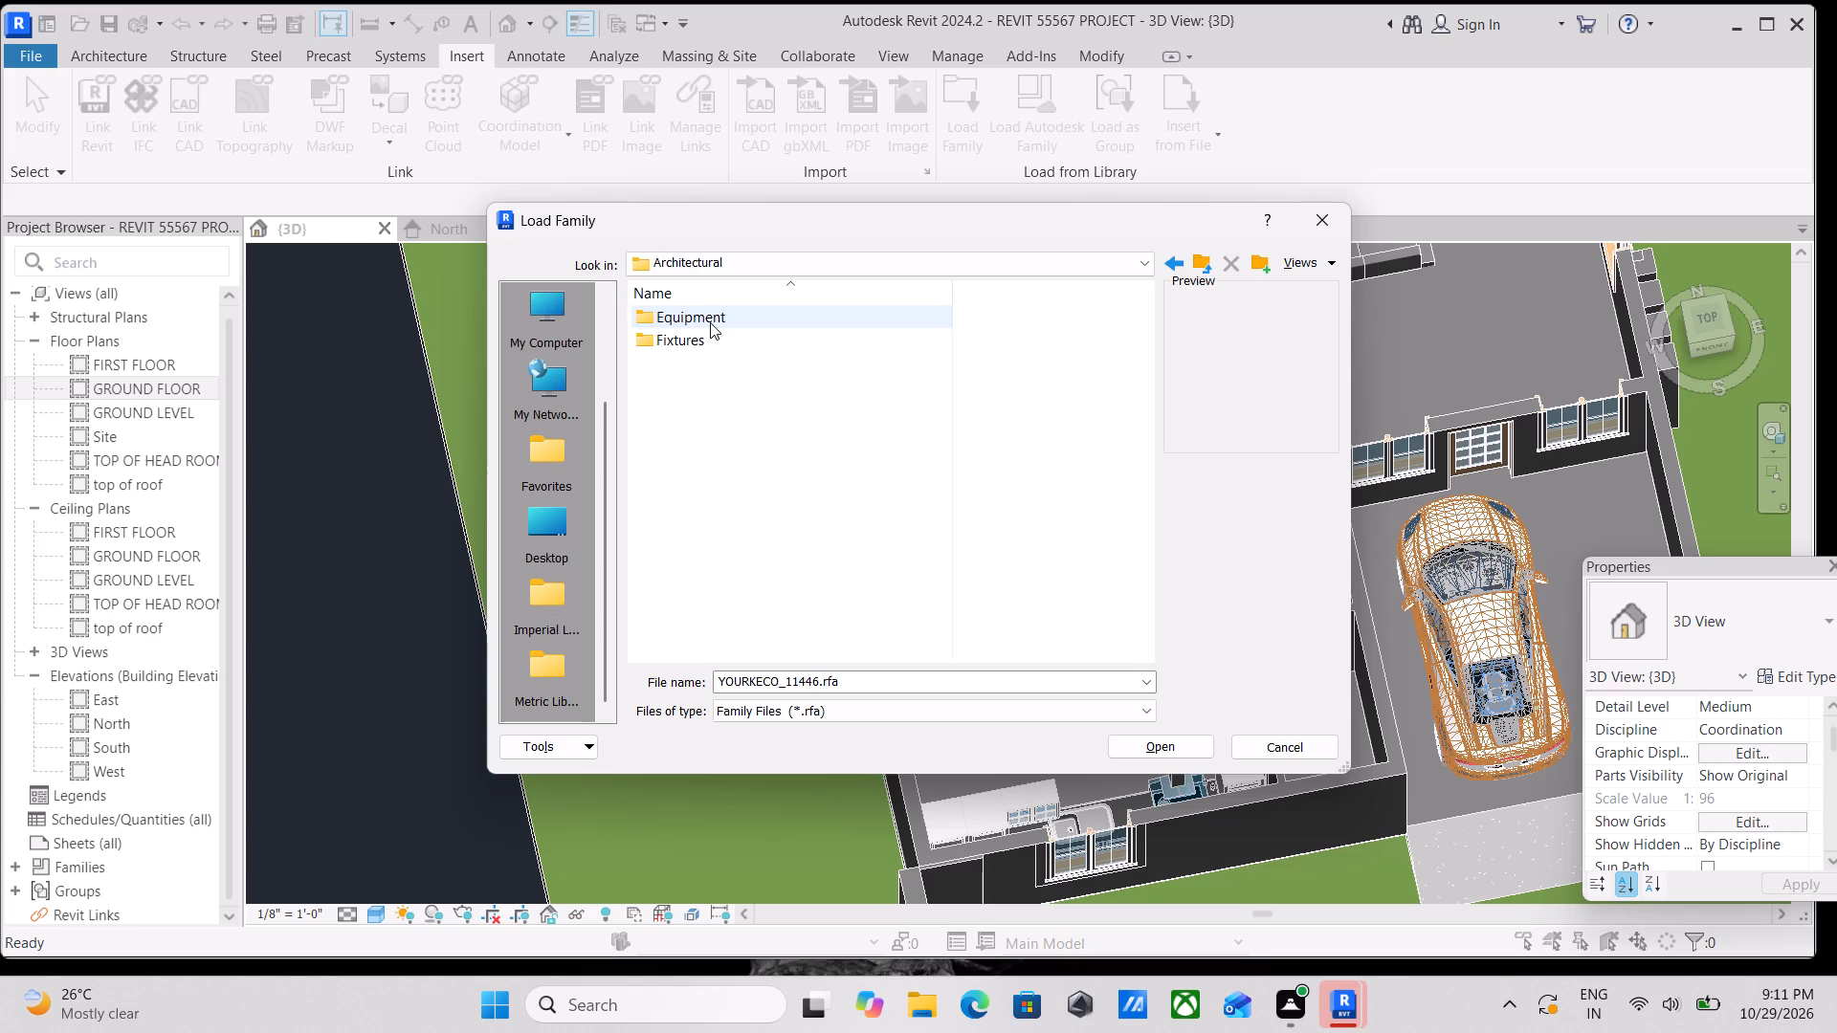
double_click(710, 322)
double_click(710, 322)
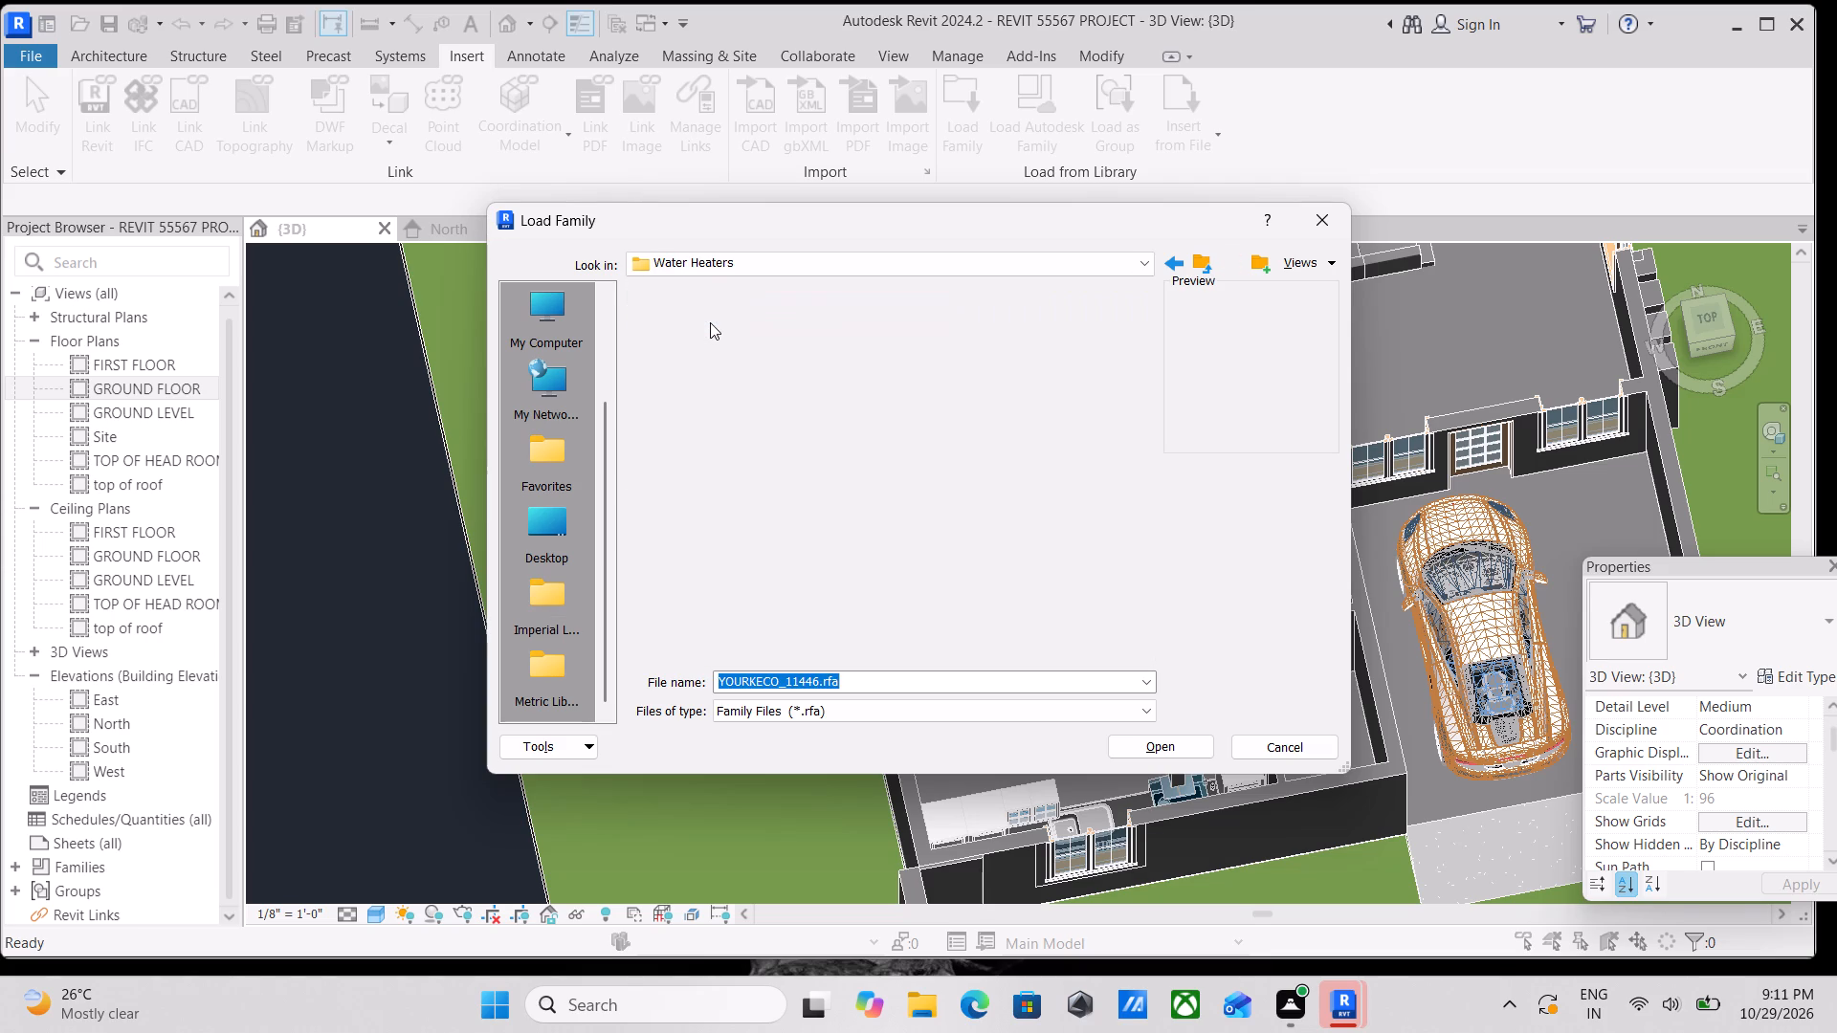
left_click(710, 322)
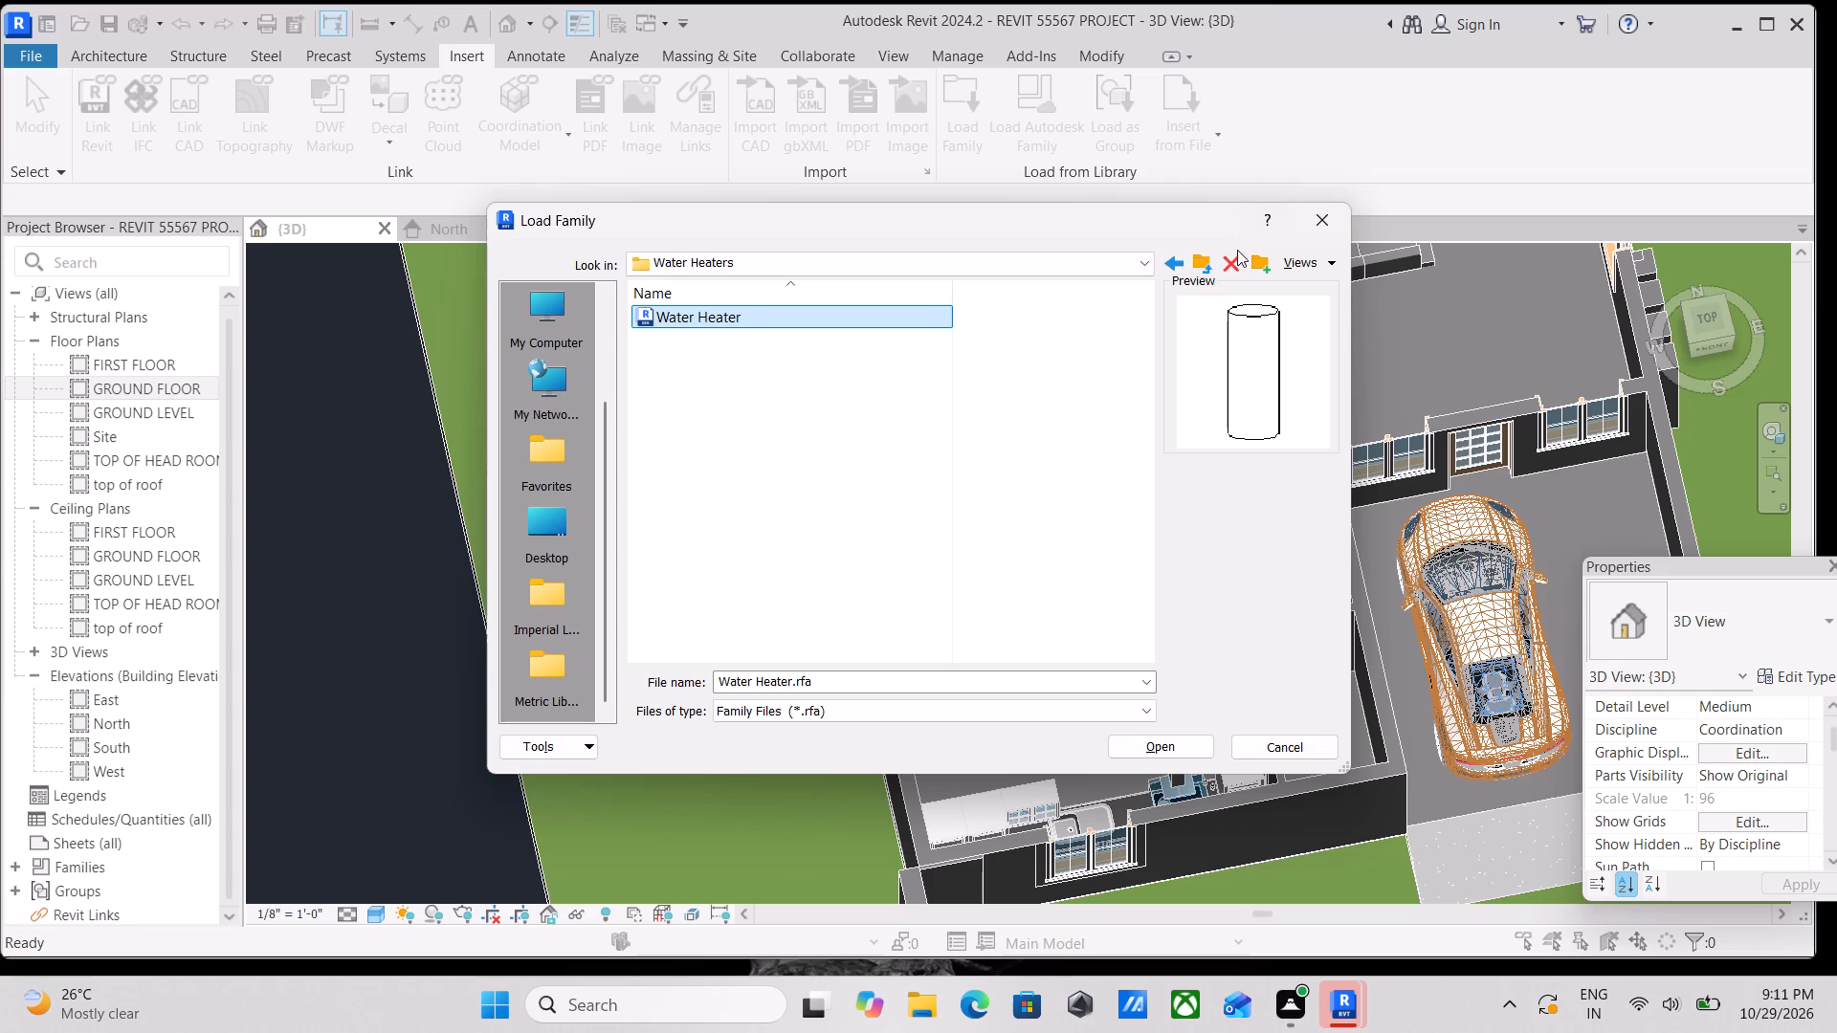
left_click(1183, 253)
left_click(1183, 253)
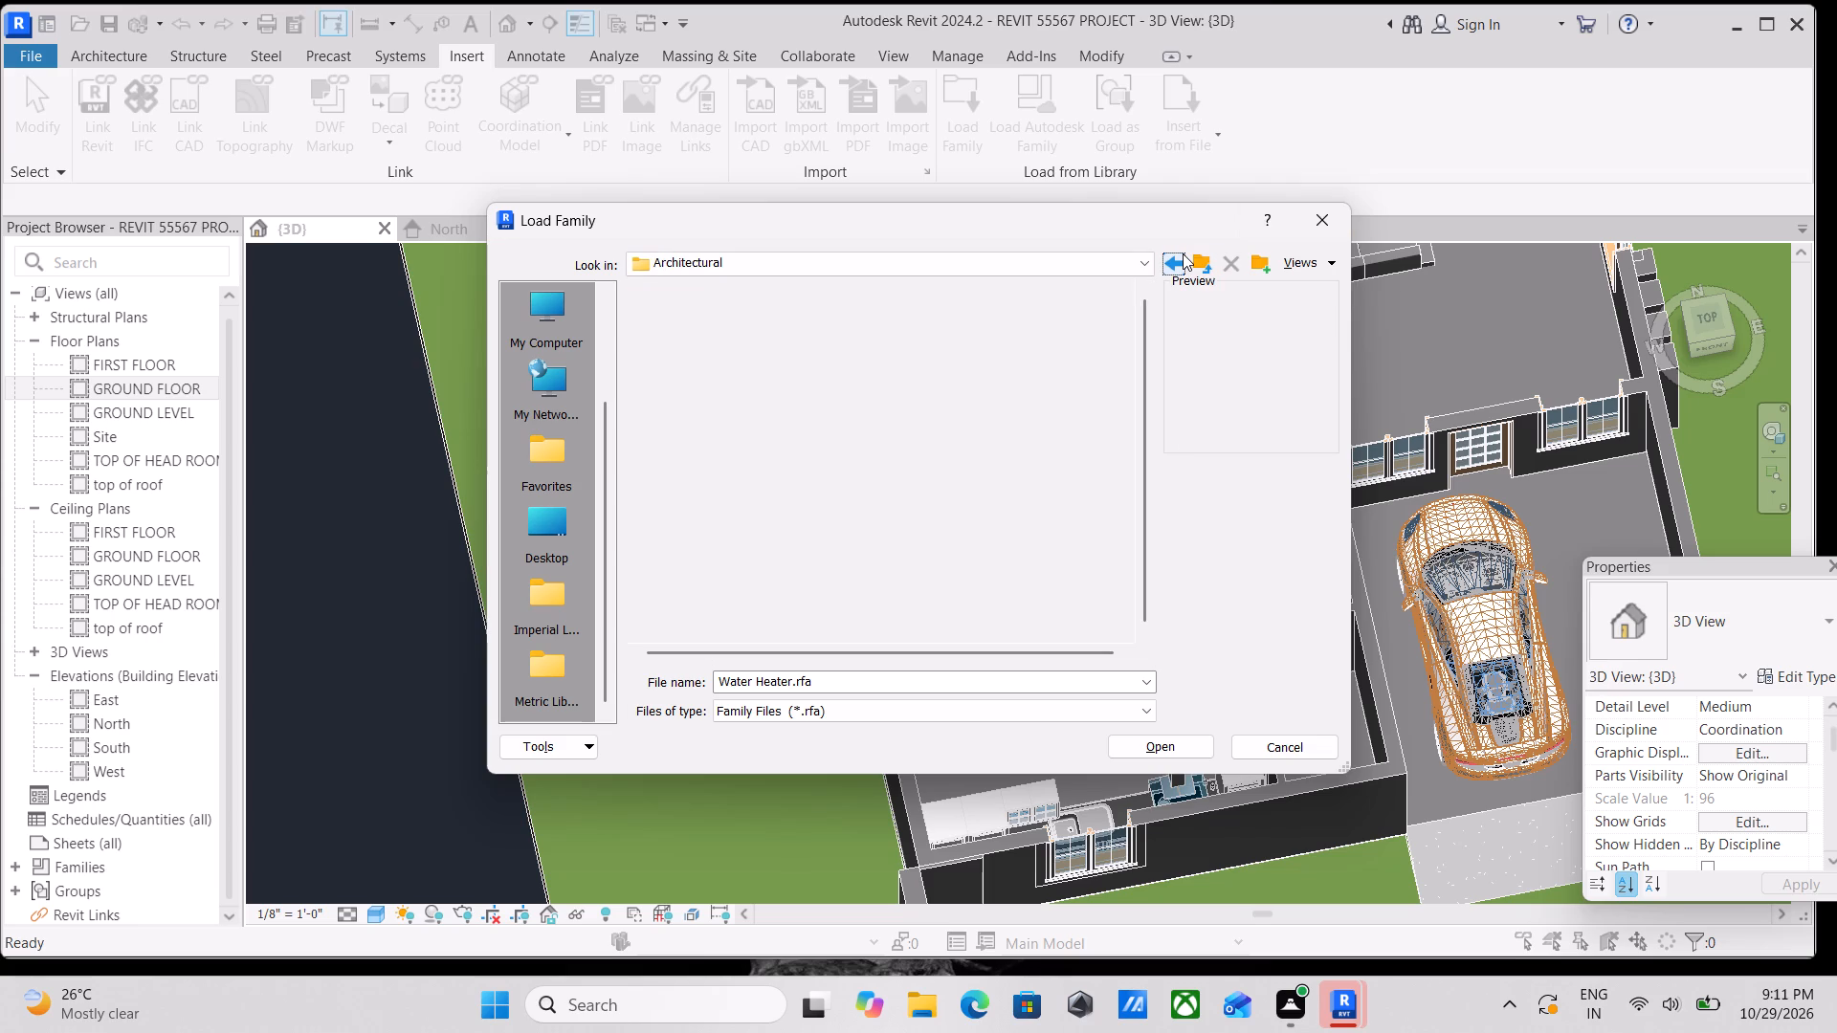
Preview the tub families in the Fixtures > Bathtubs folder, including Tub-Free Standing-3D and Tub-Rectangular-2D, and go back to Fixtures.
double_click(752, 349)
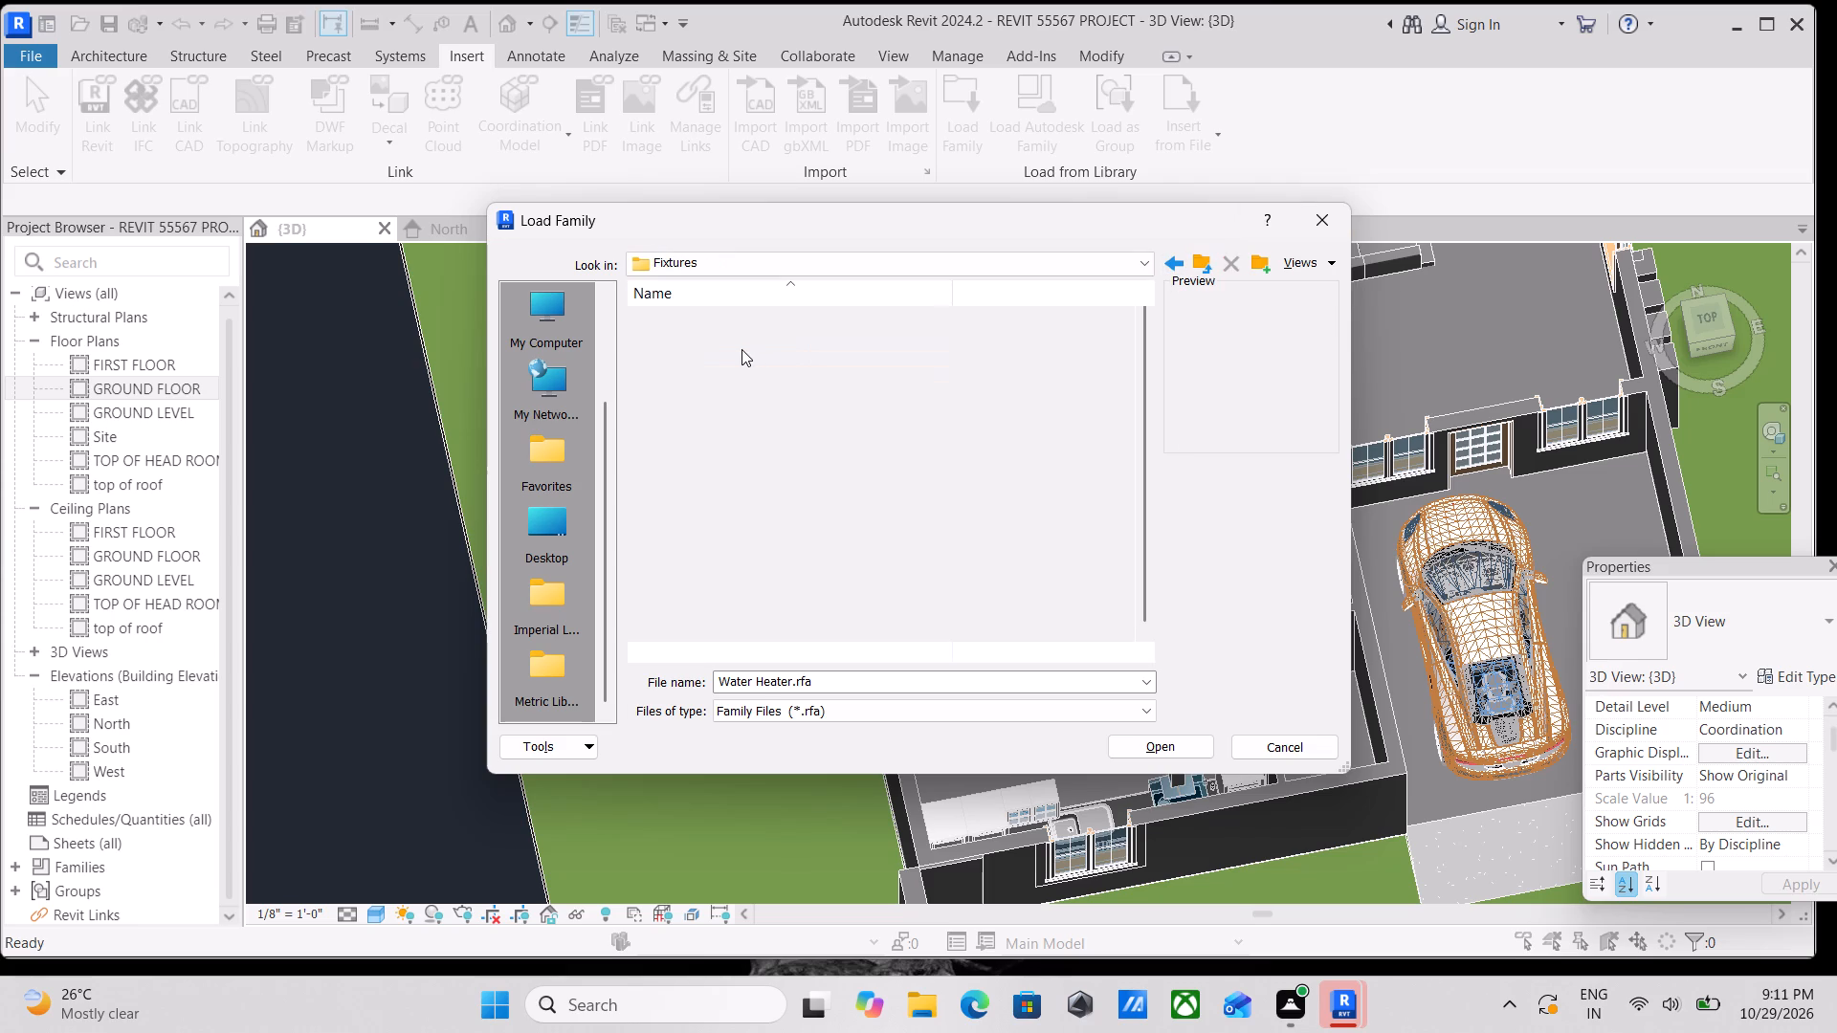
double_click(732, 314)
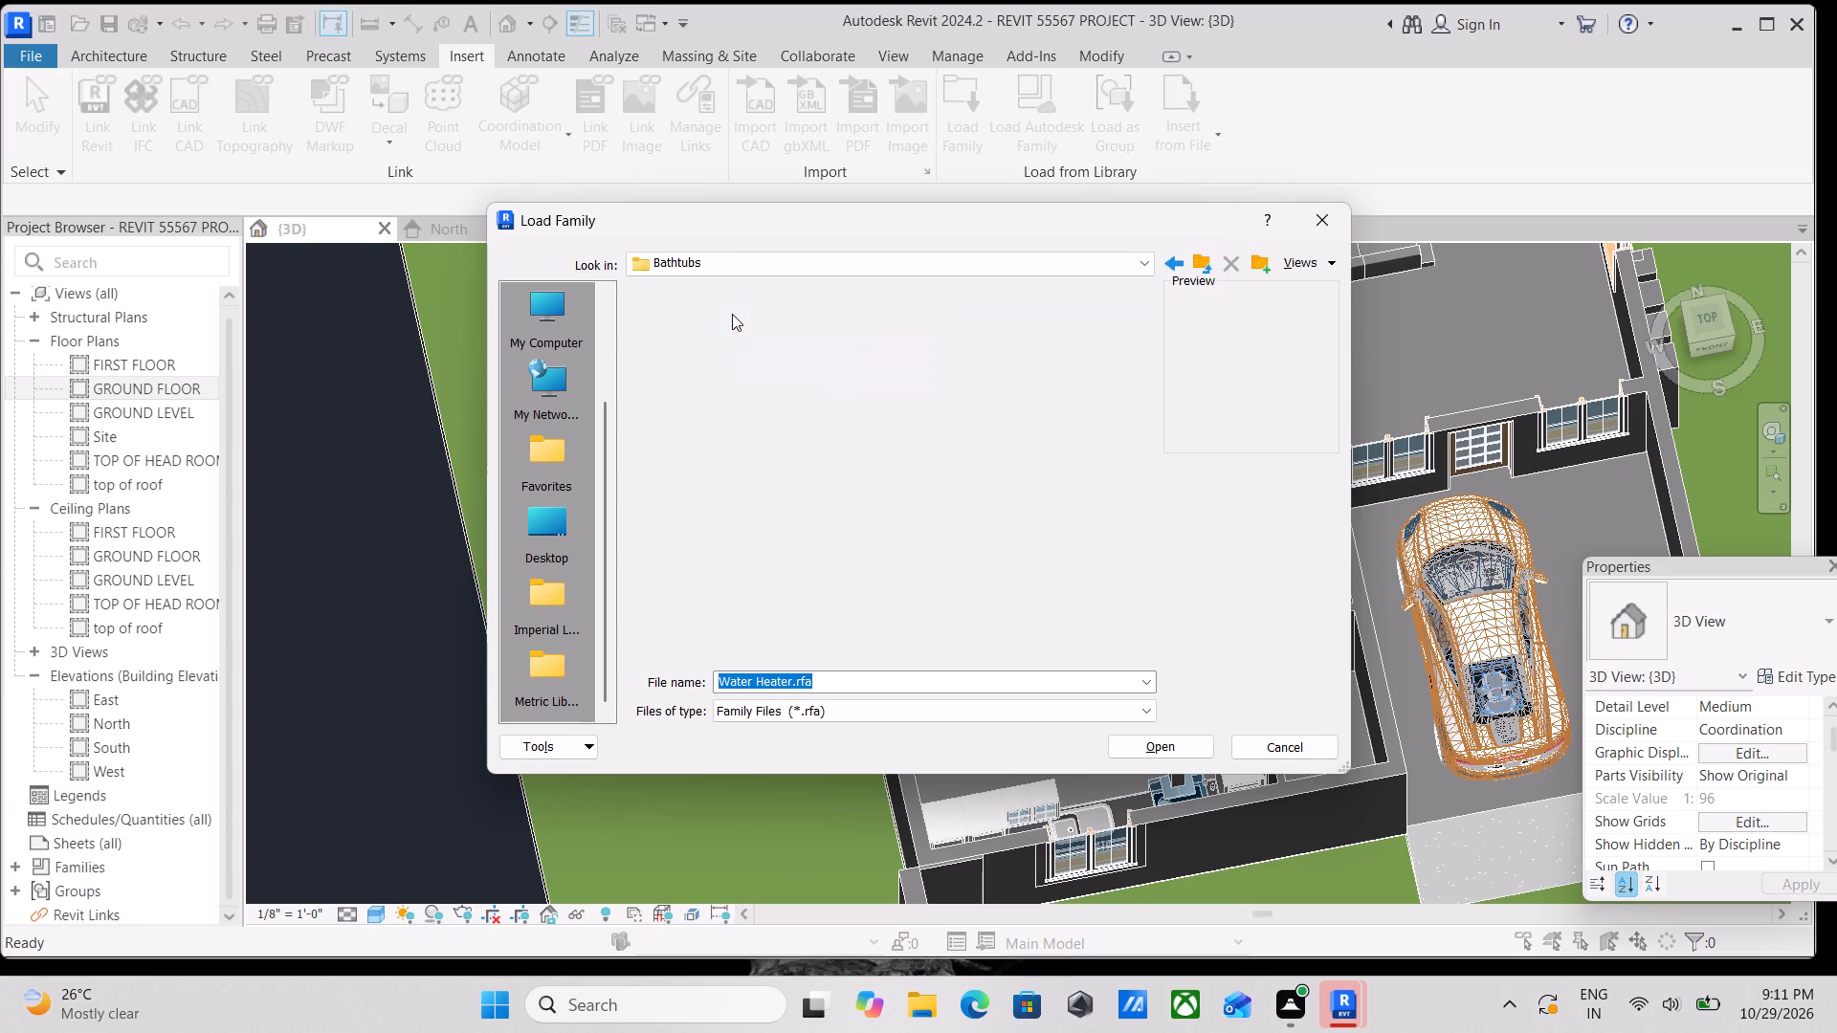
left_click(784, 321)
left_click(757, 353)
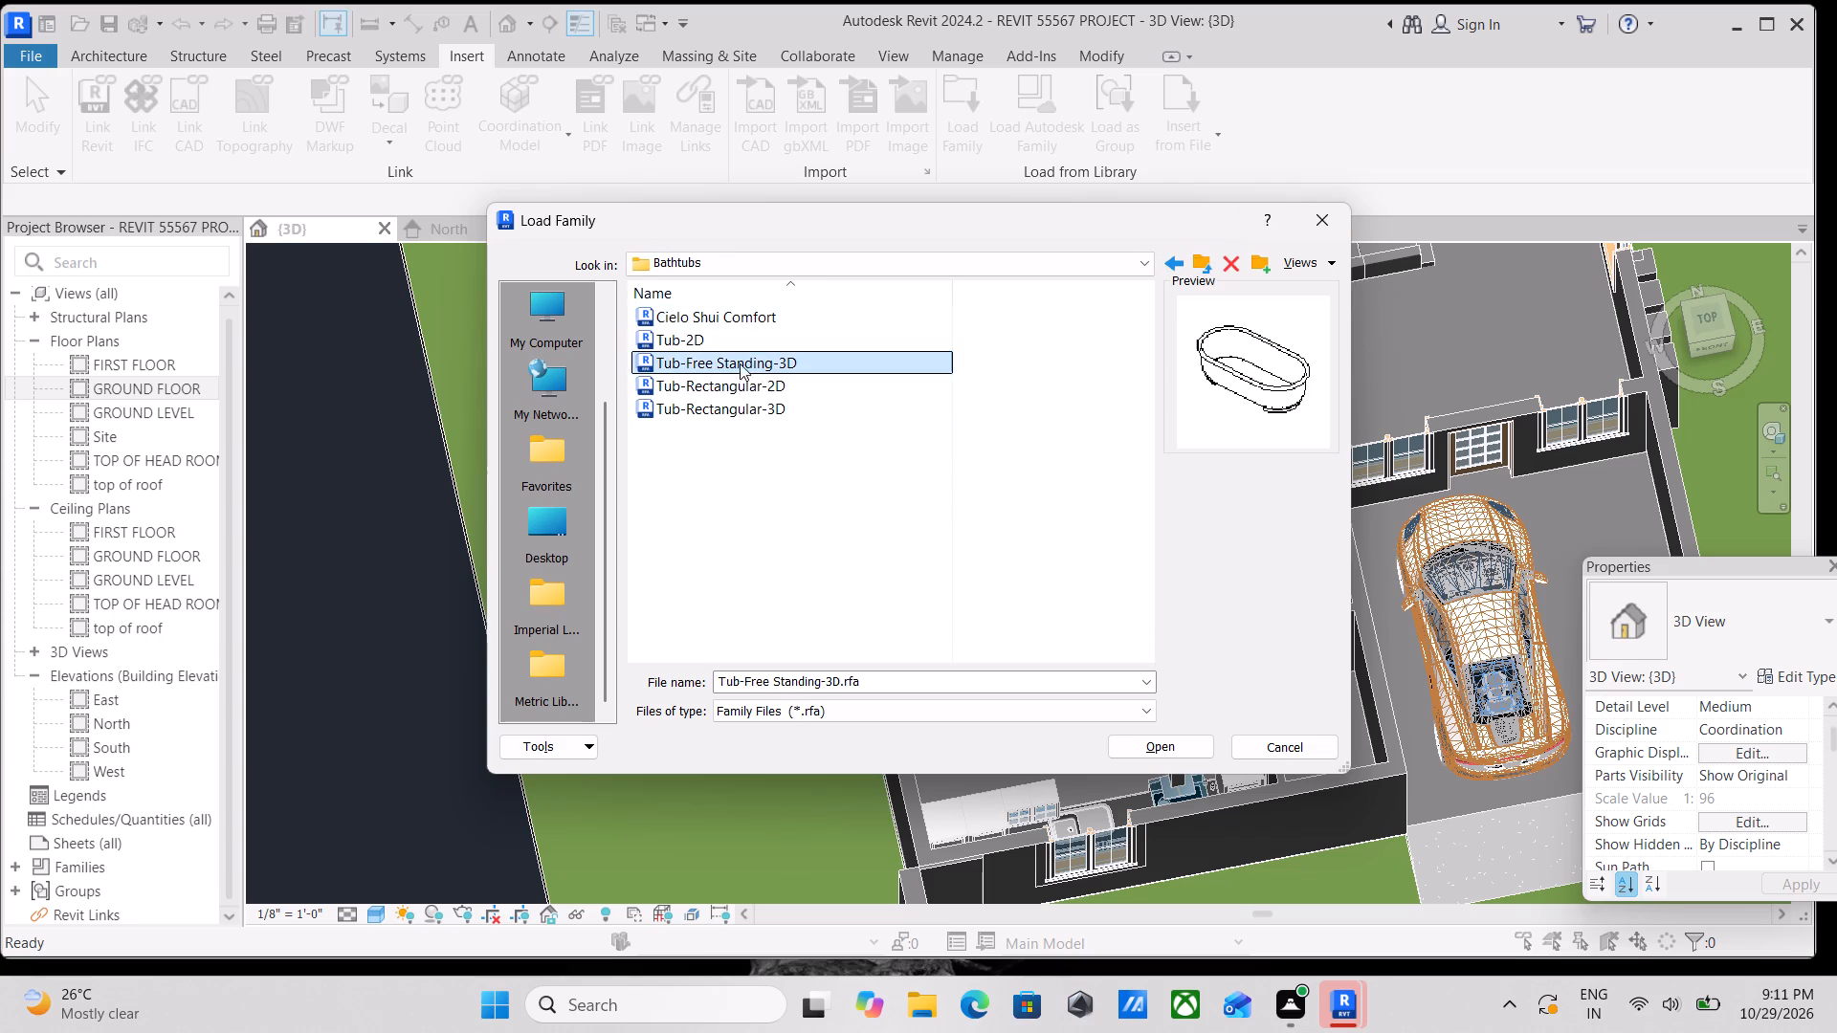
left_click(726, 340)
left_click(747, 386)
left_click(761, 417)
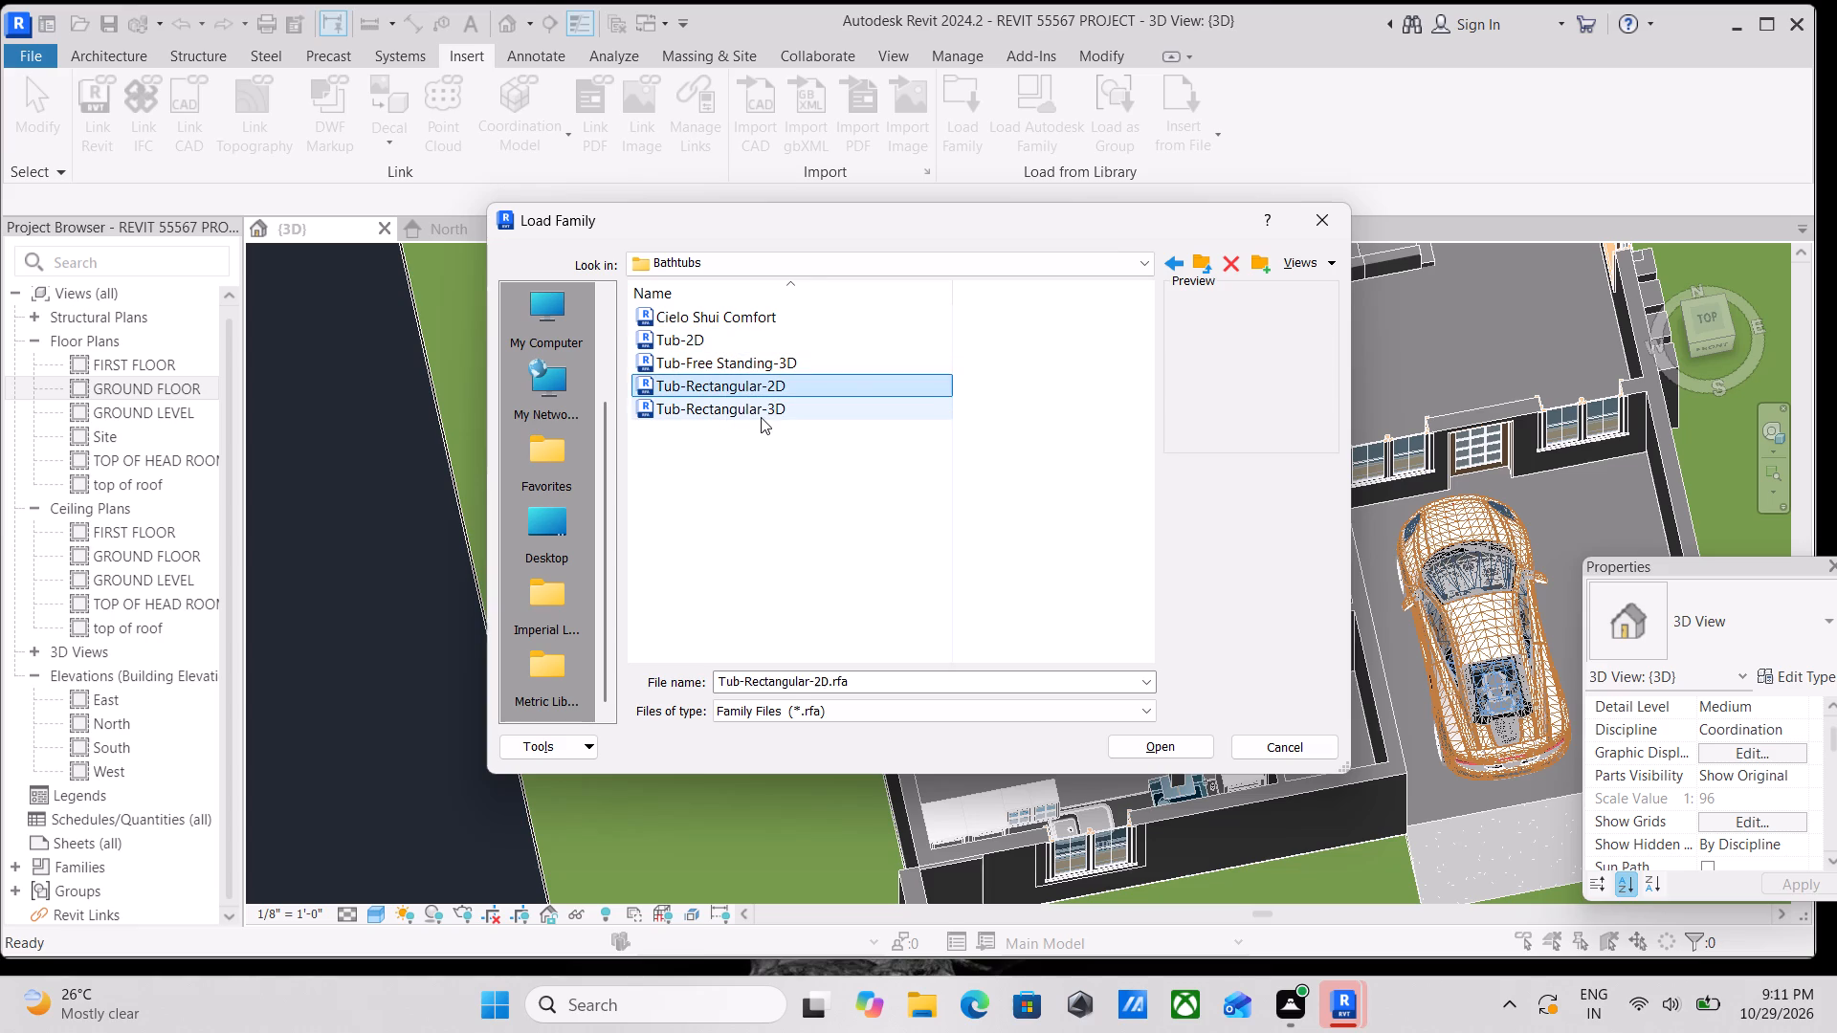
left_click(1163, 262)
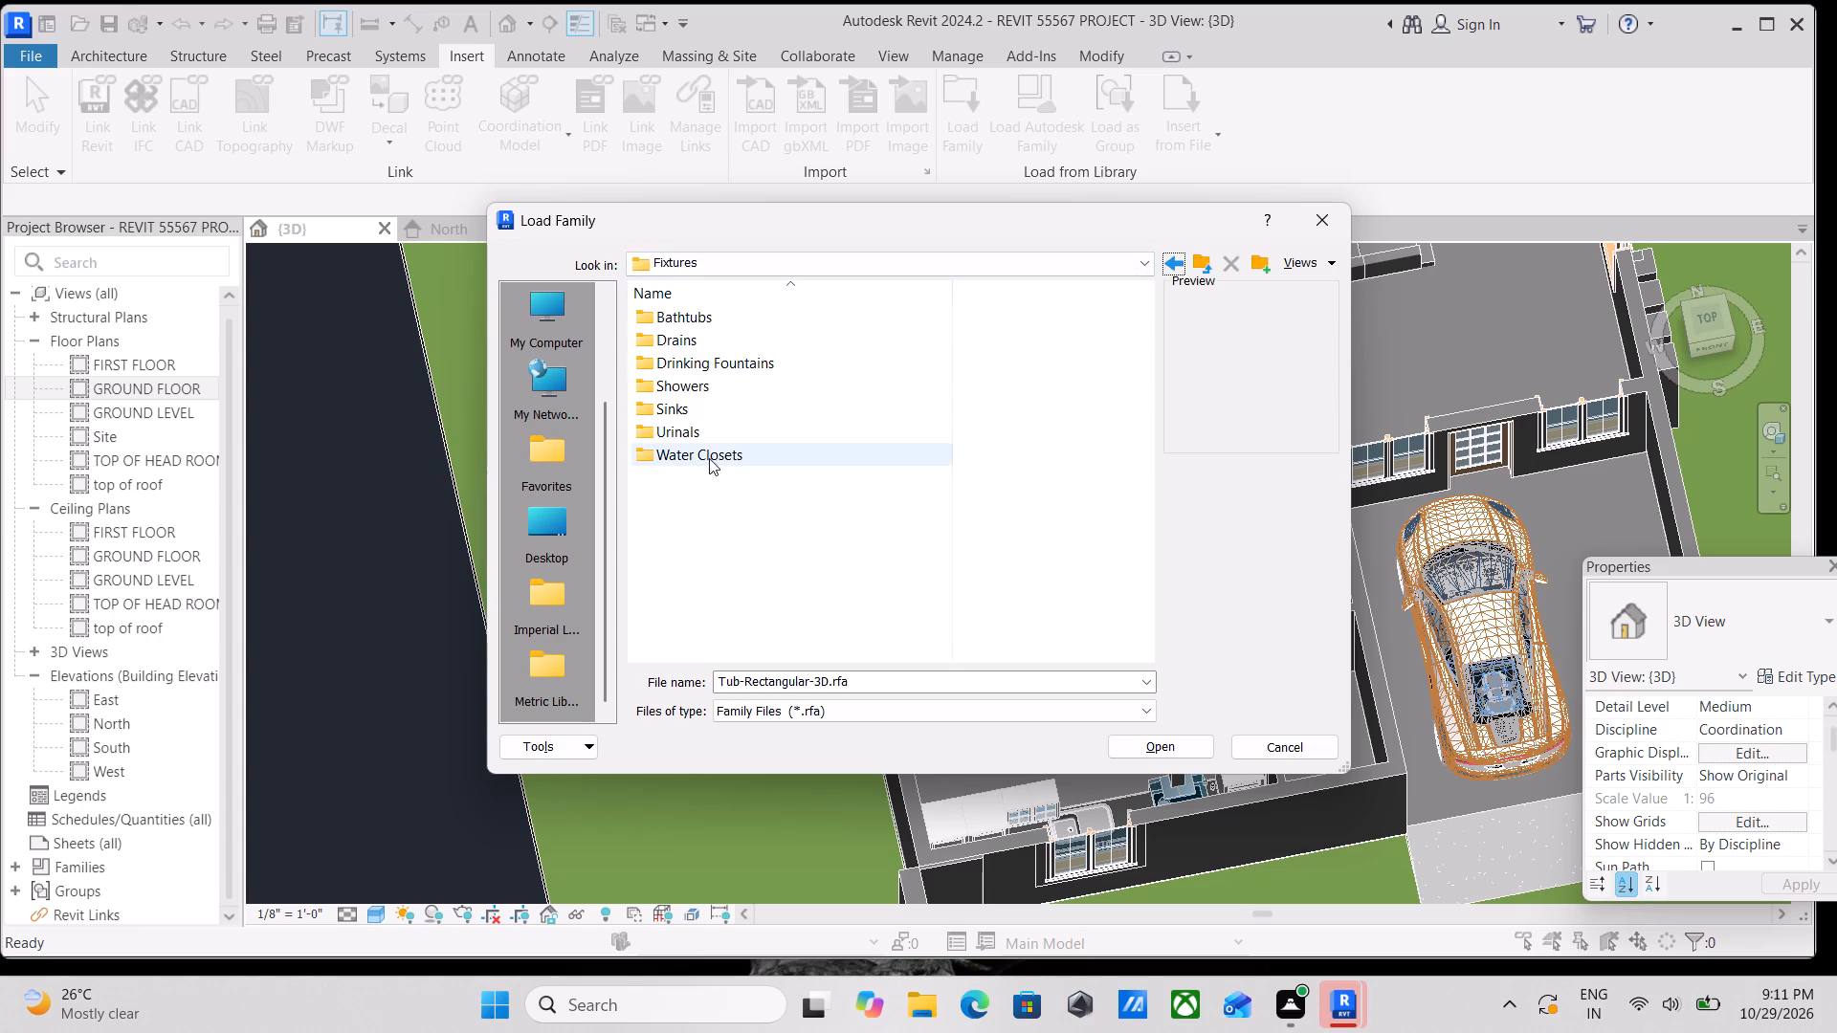
Preview Urinal-Wall-3D and Urinal-2D in the Urinals folder and go back to Fixtures.
double_click(711, 435)
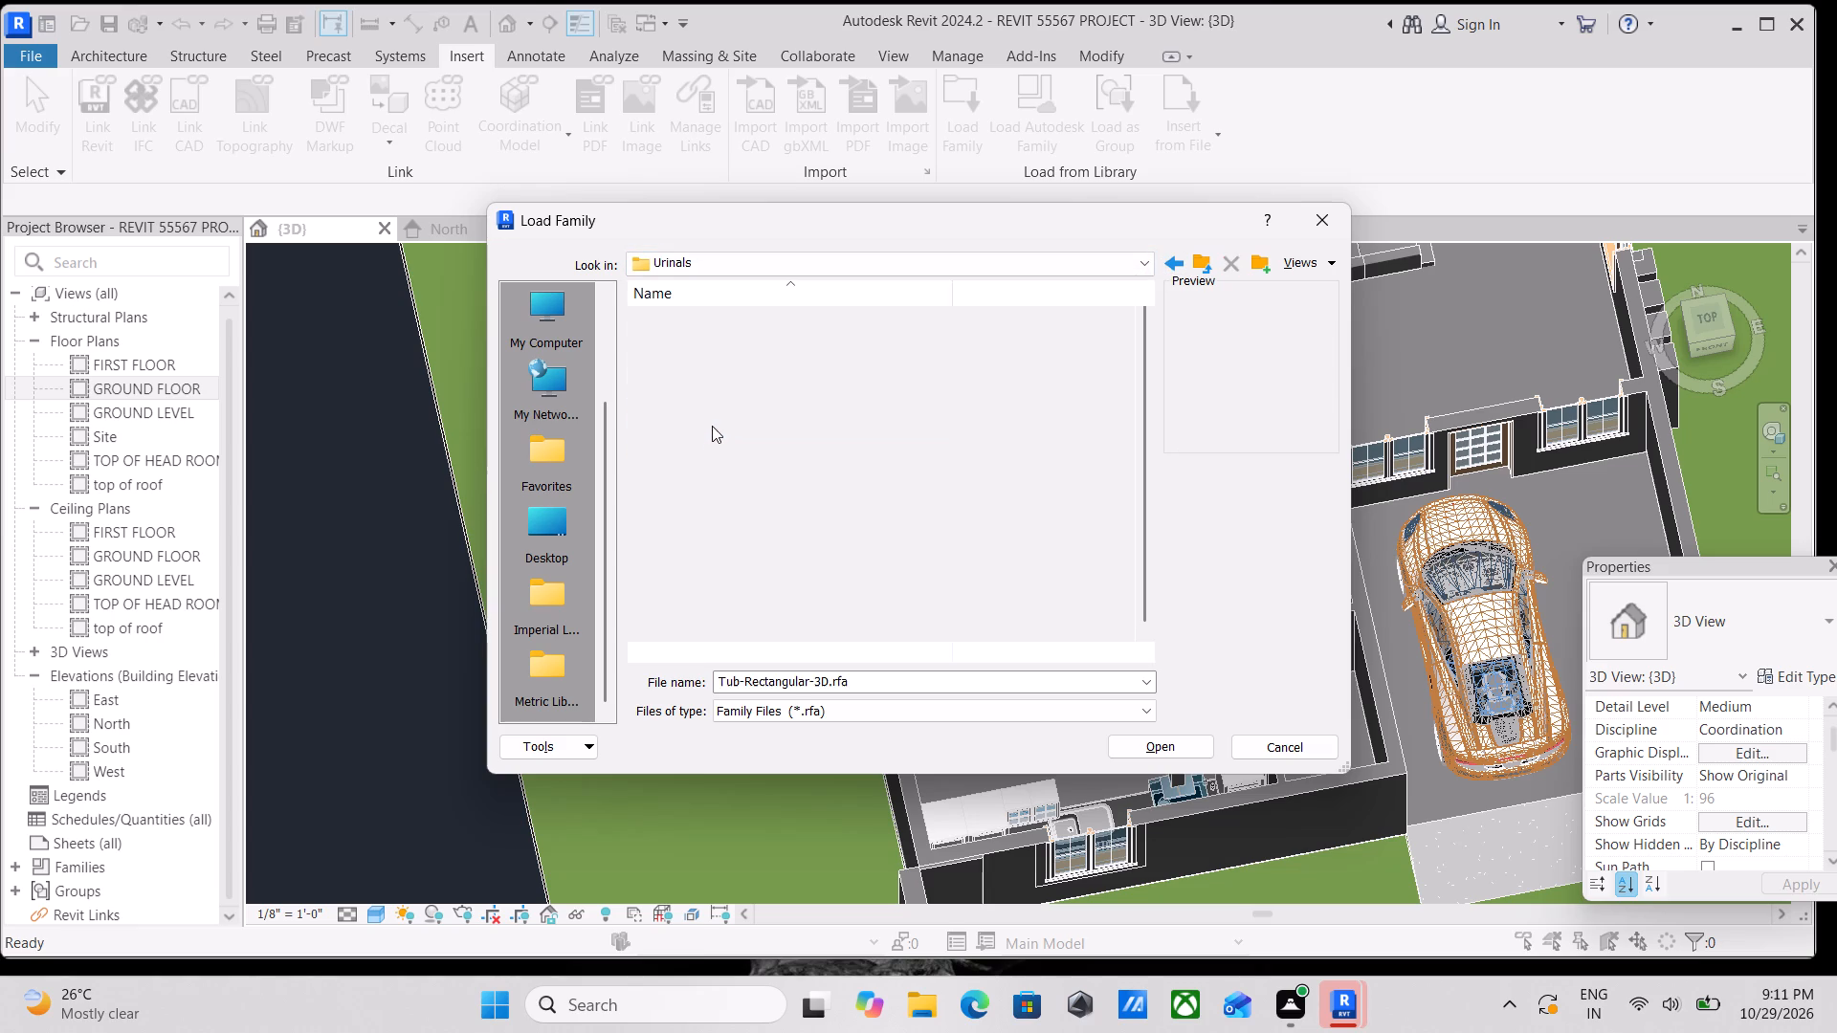
left_click(719, 352)
left_click(719, 343)
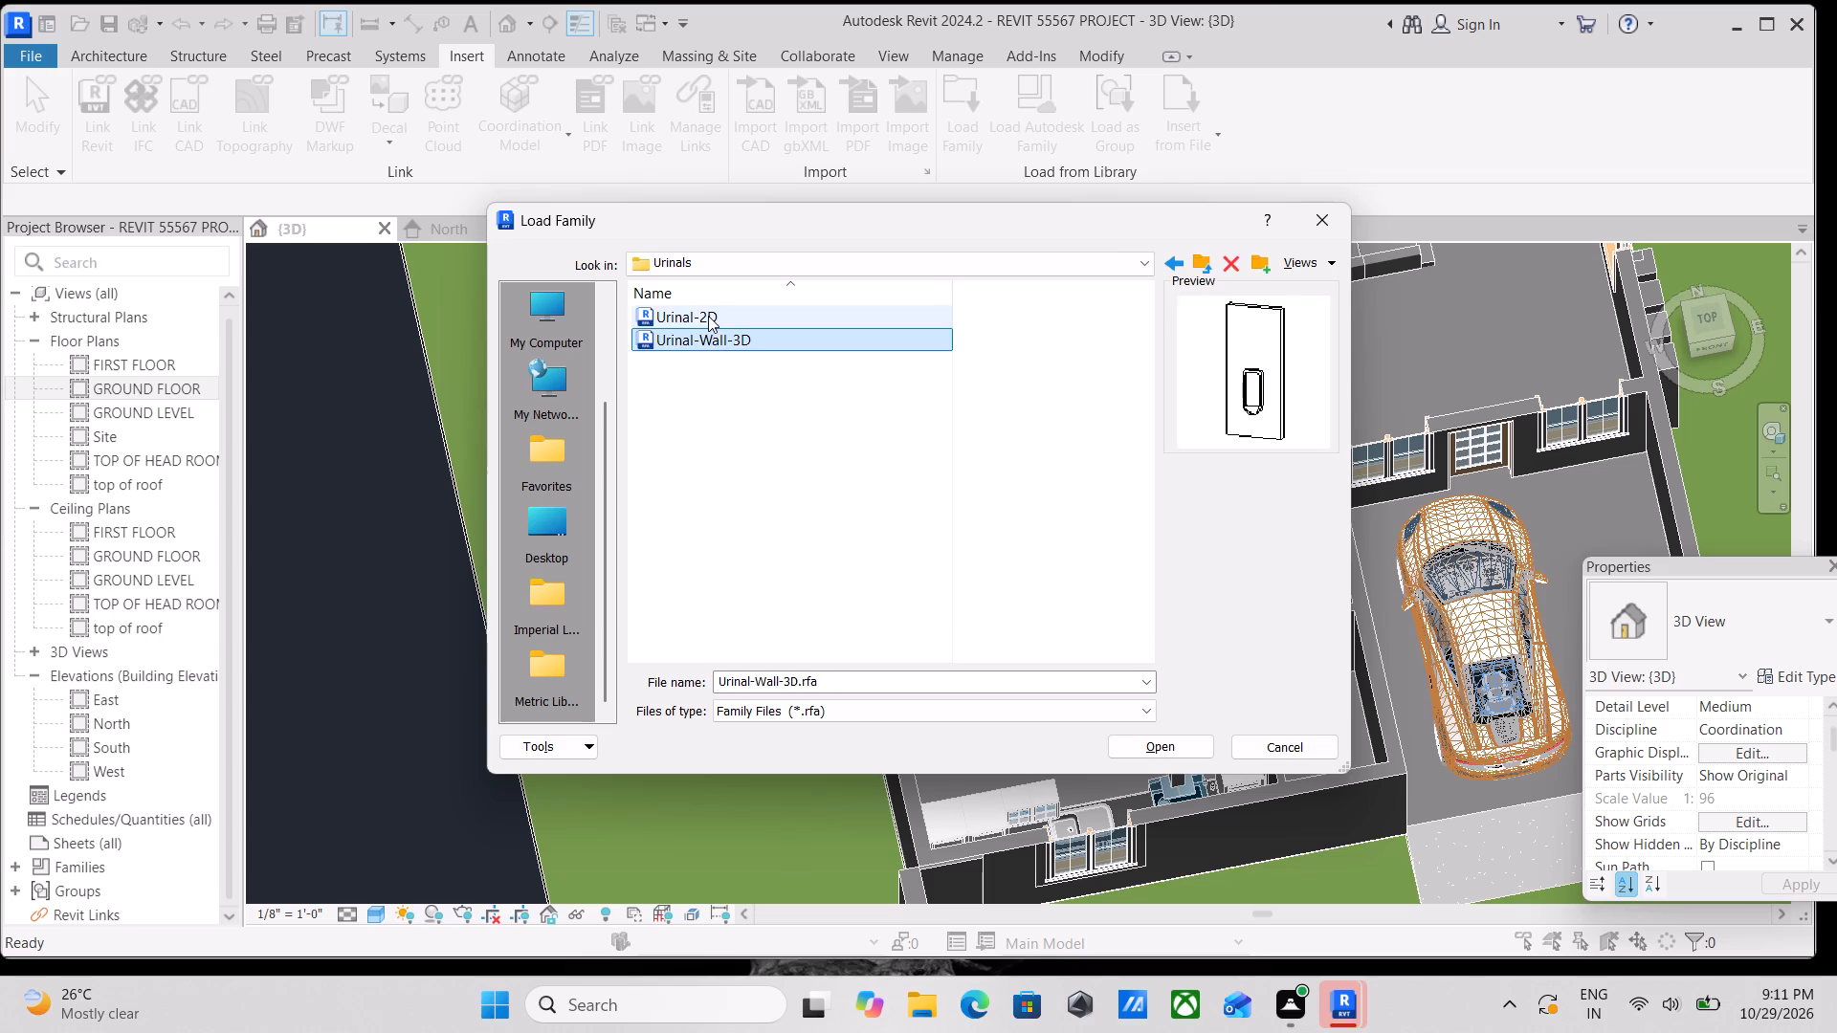
left_click(708, 316)
left_click(1165, 257)
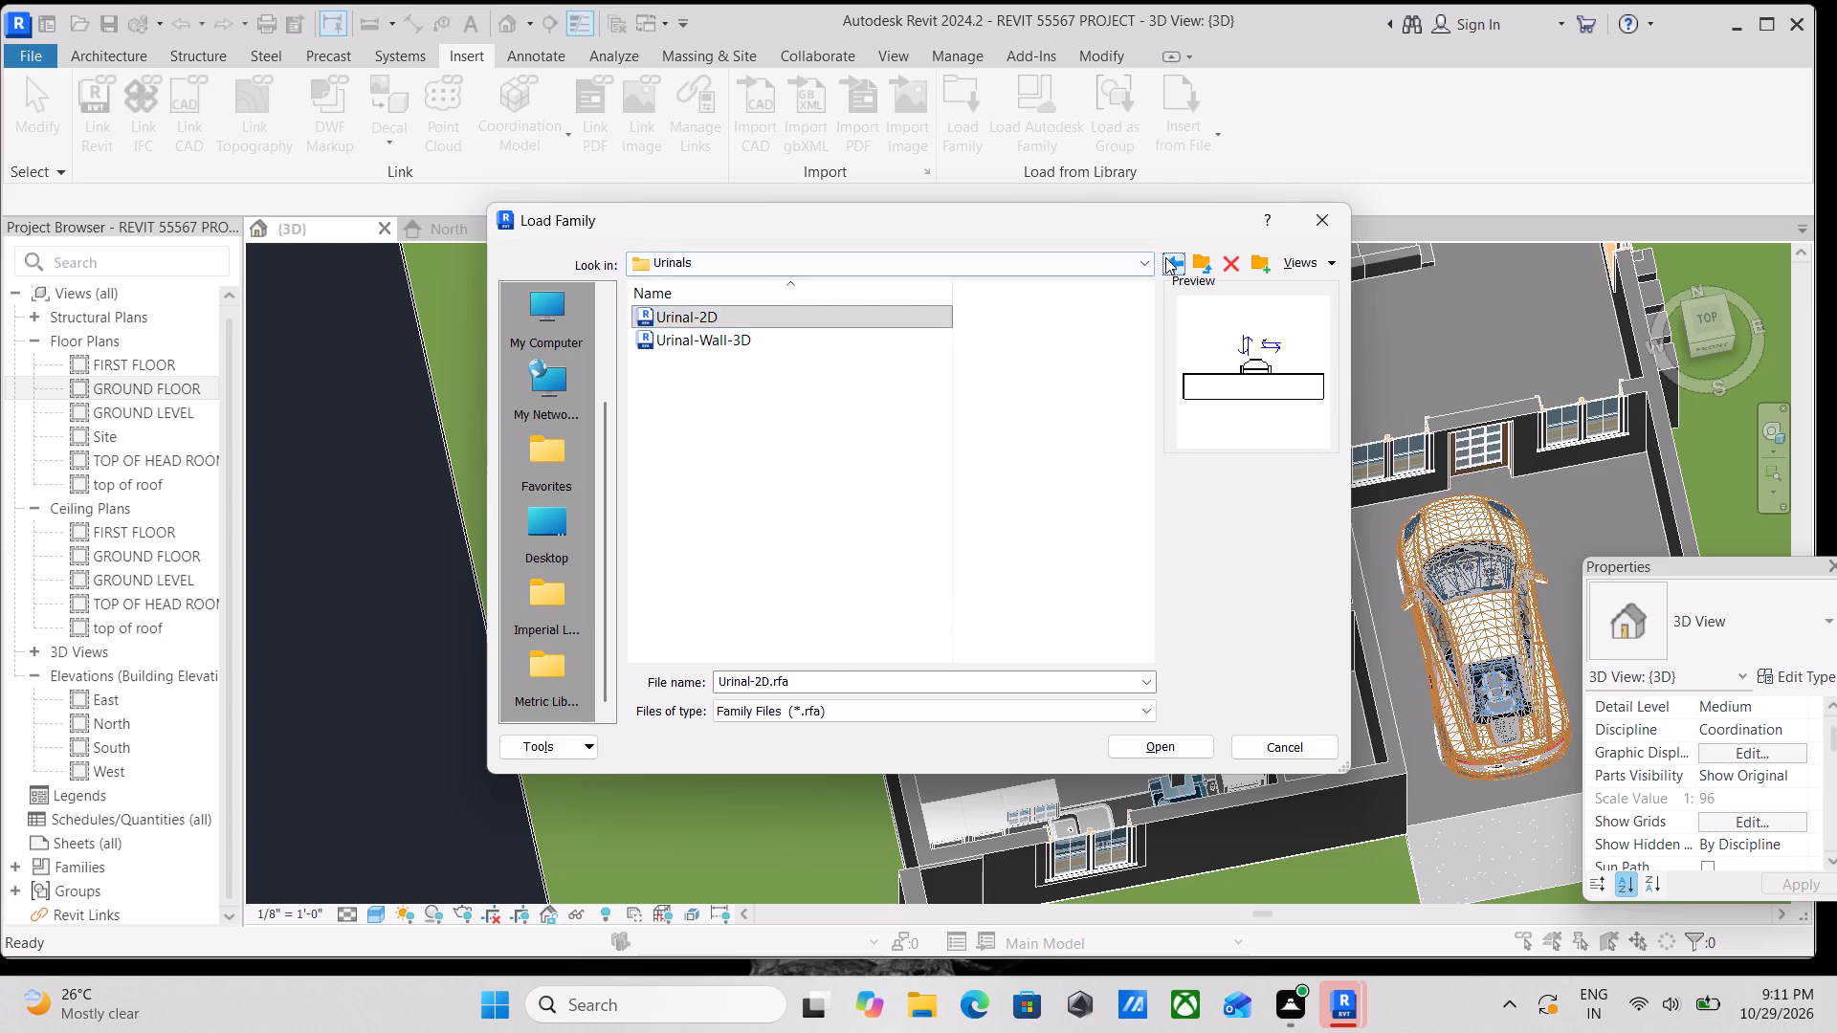
Compare the toilet families in the Water Closets folder and load Toilet-Domestic-3D into the project.
double_click(698, 454)
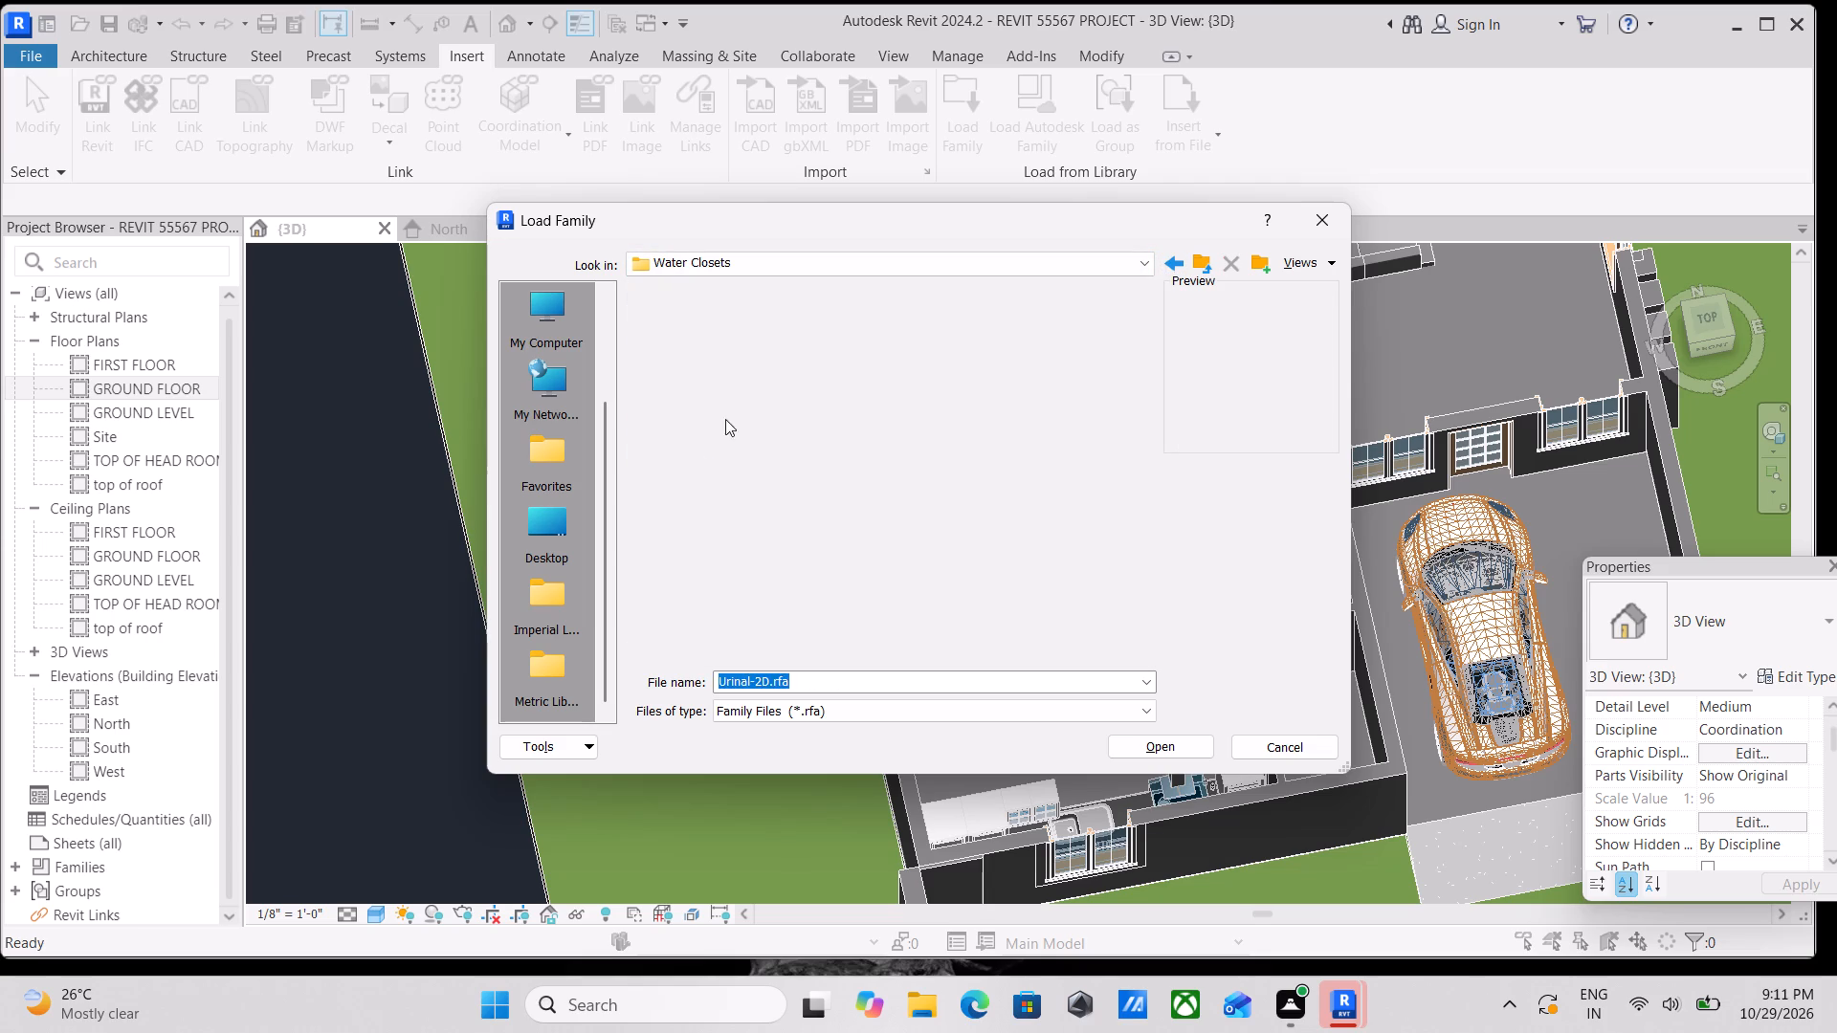
left_click(738, 349)
left_click(738, 338)
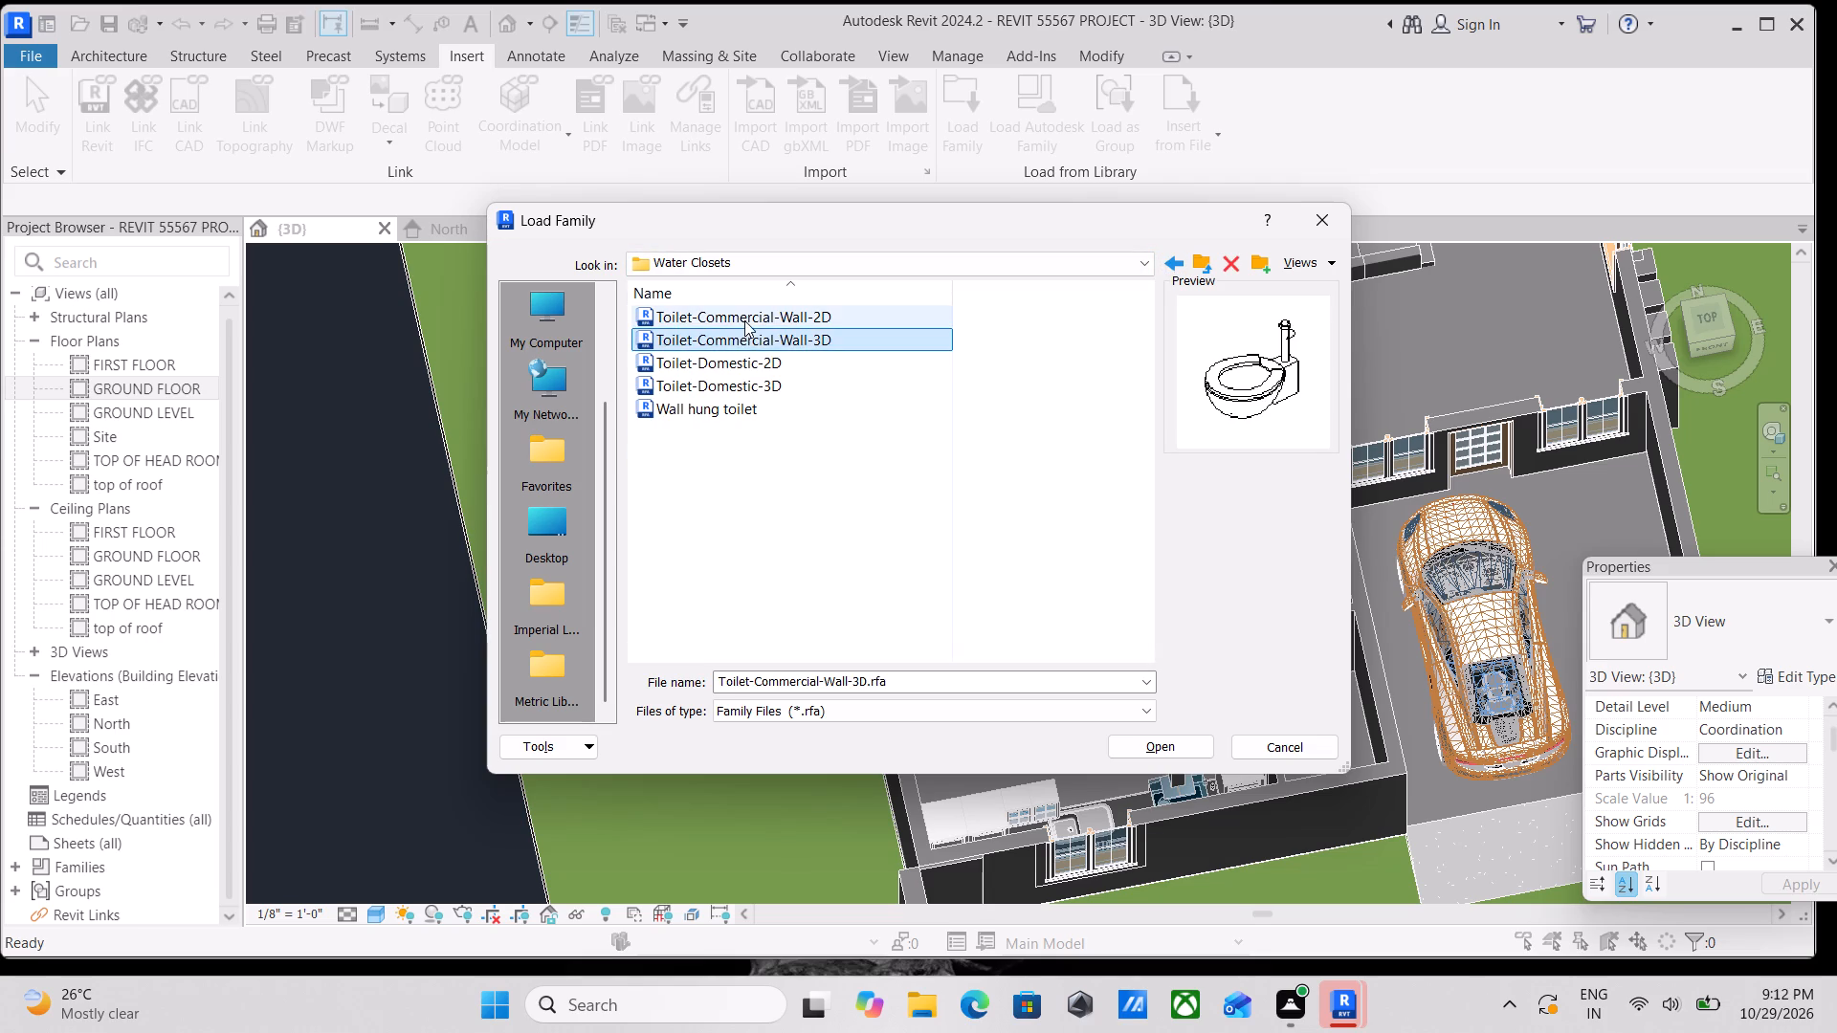
left_click(744, 318)
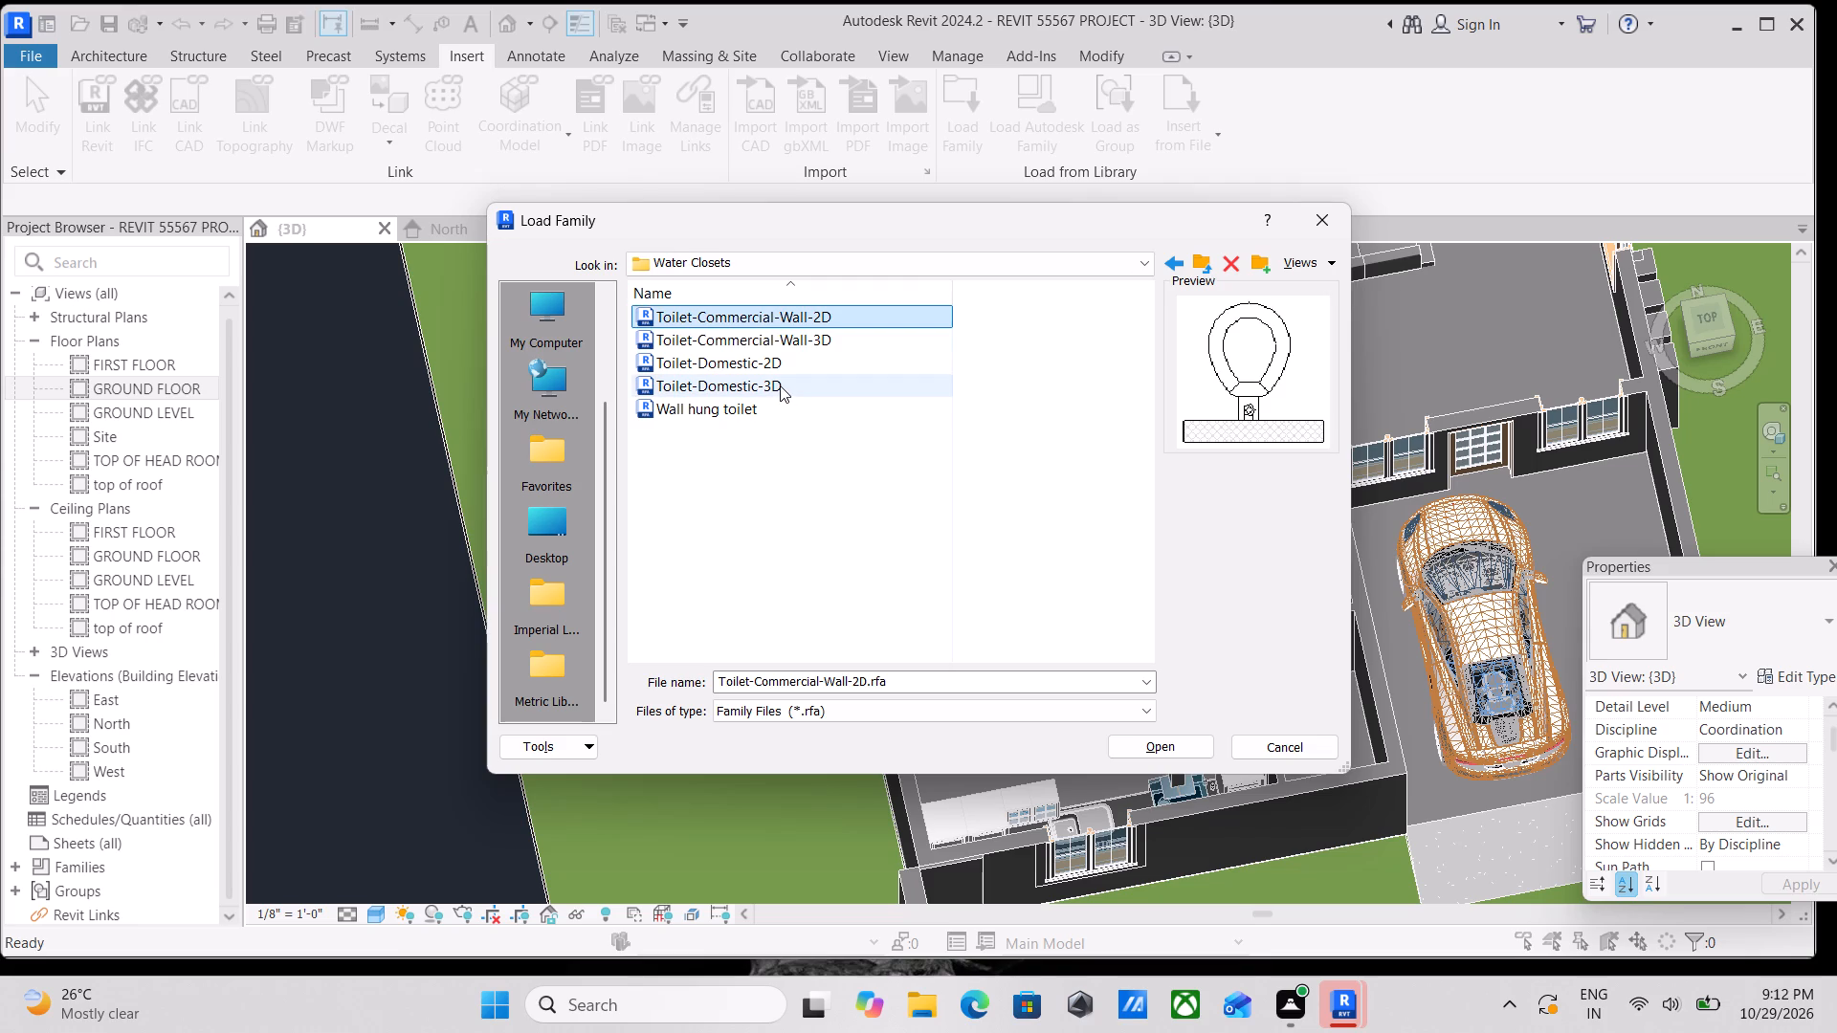
left_click(780, 386)
left_click(725, 411)
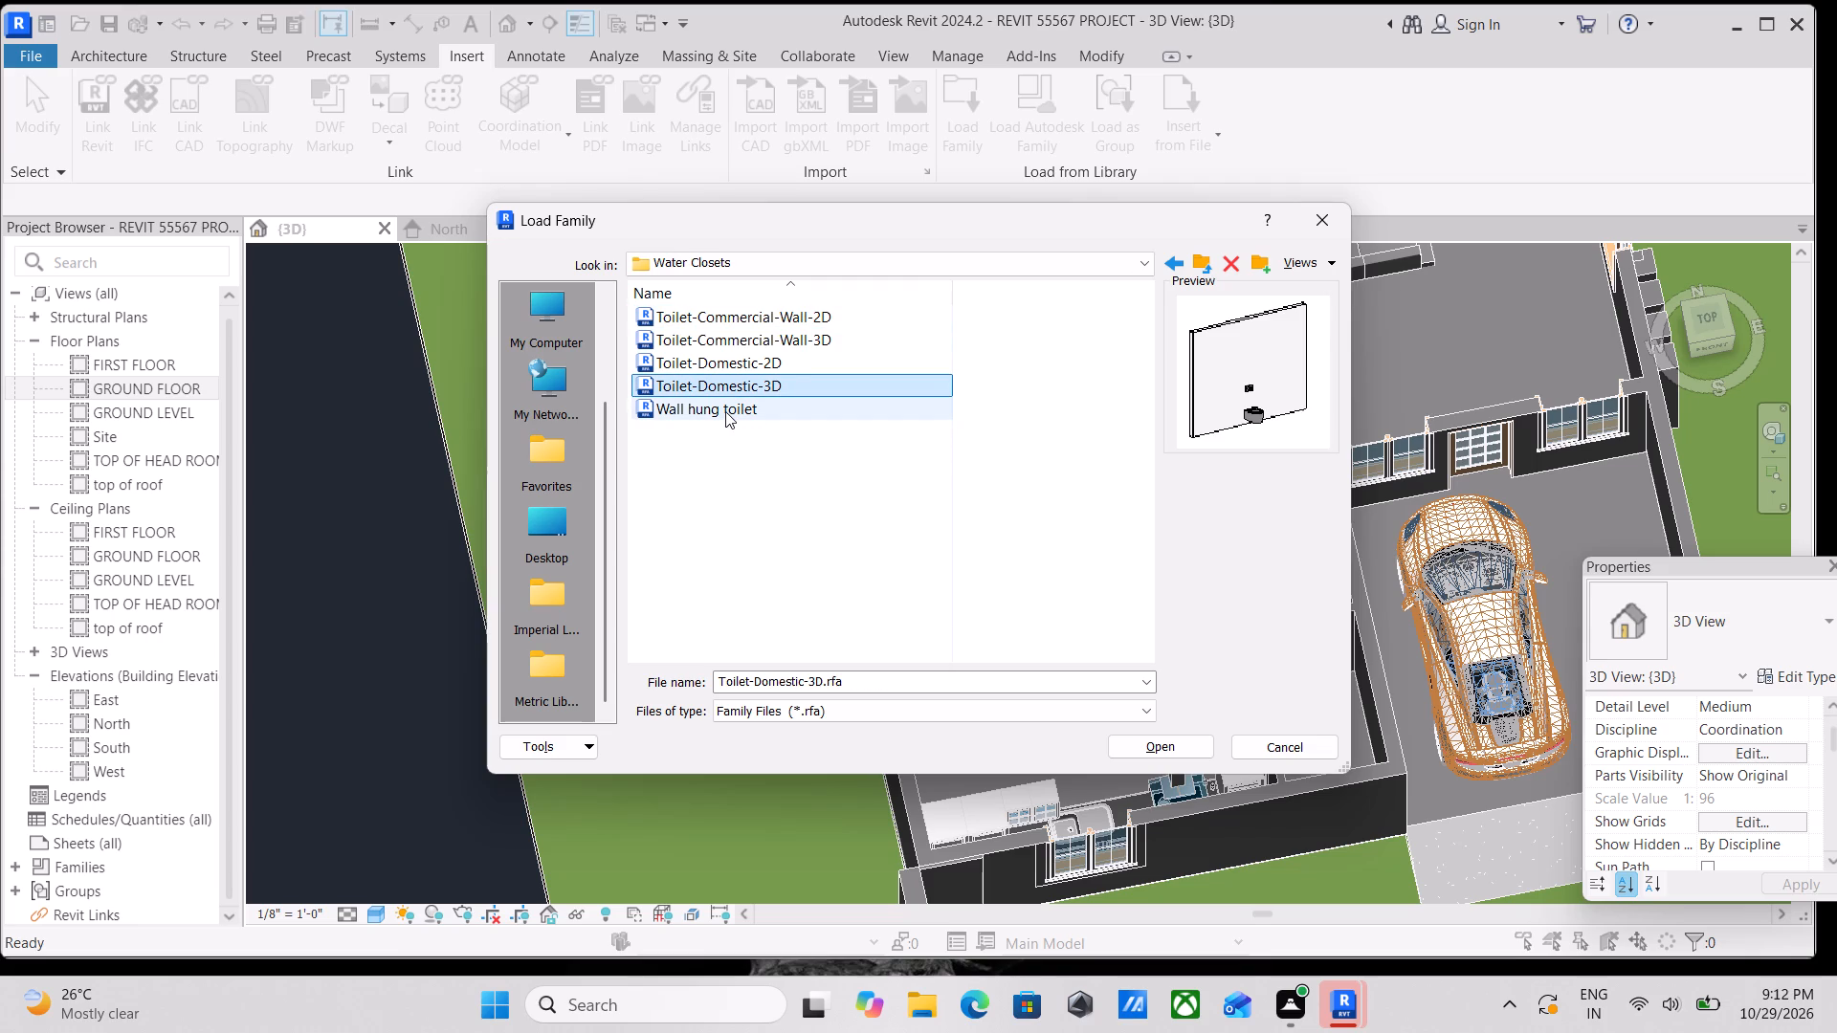
left_click(725, 399)
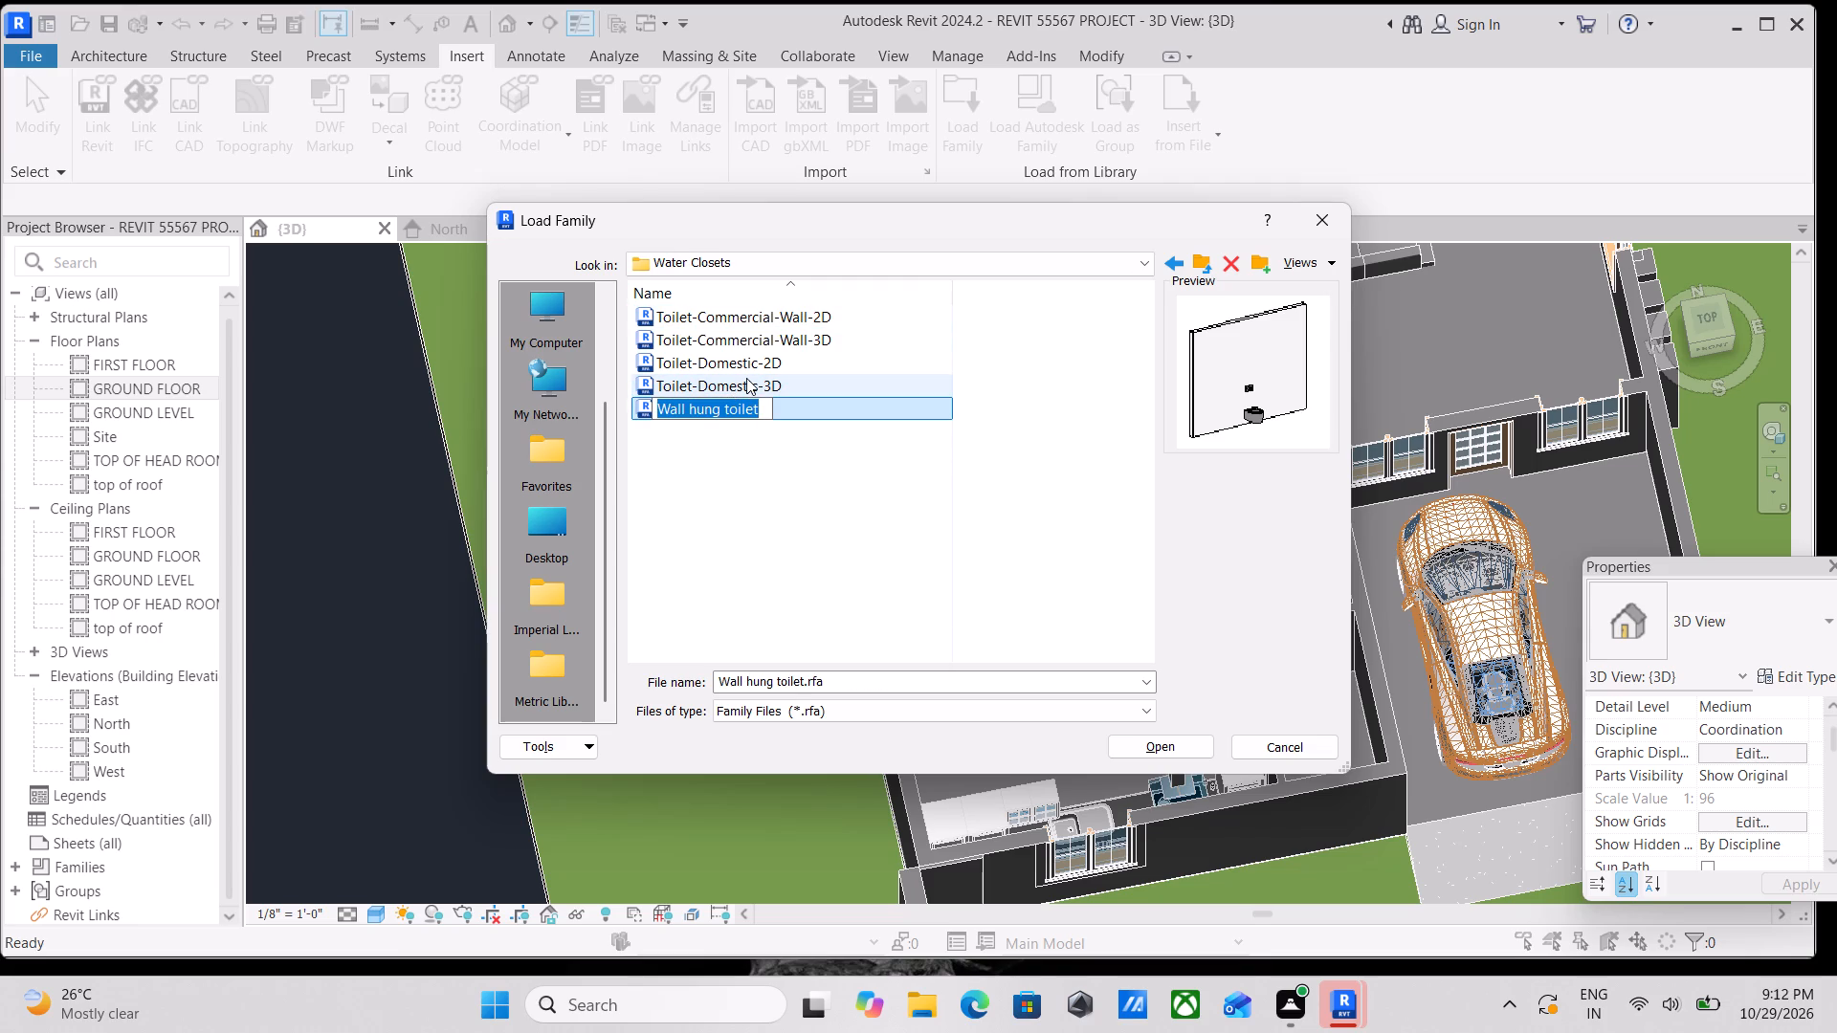
left_click(746, 378)
left_click(1167, 744)
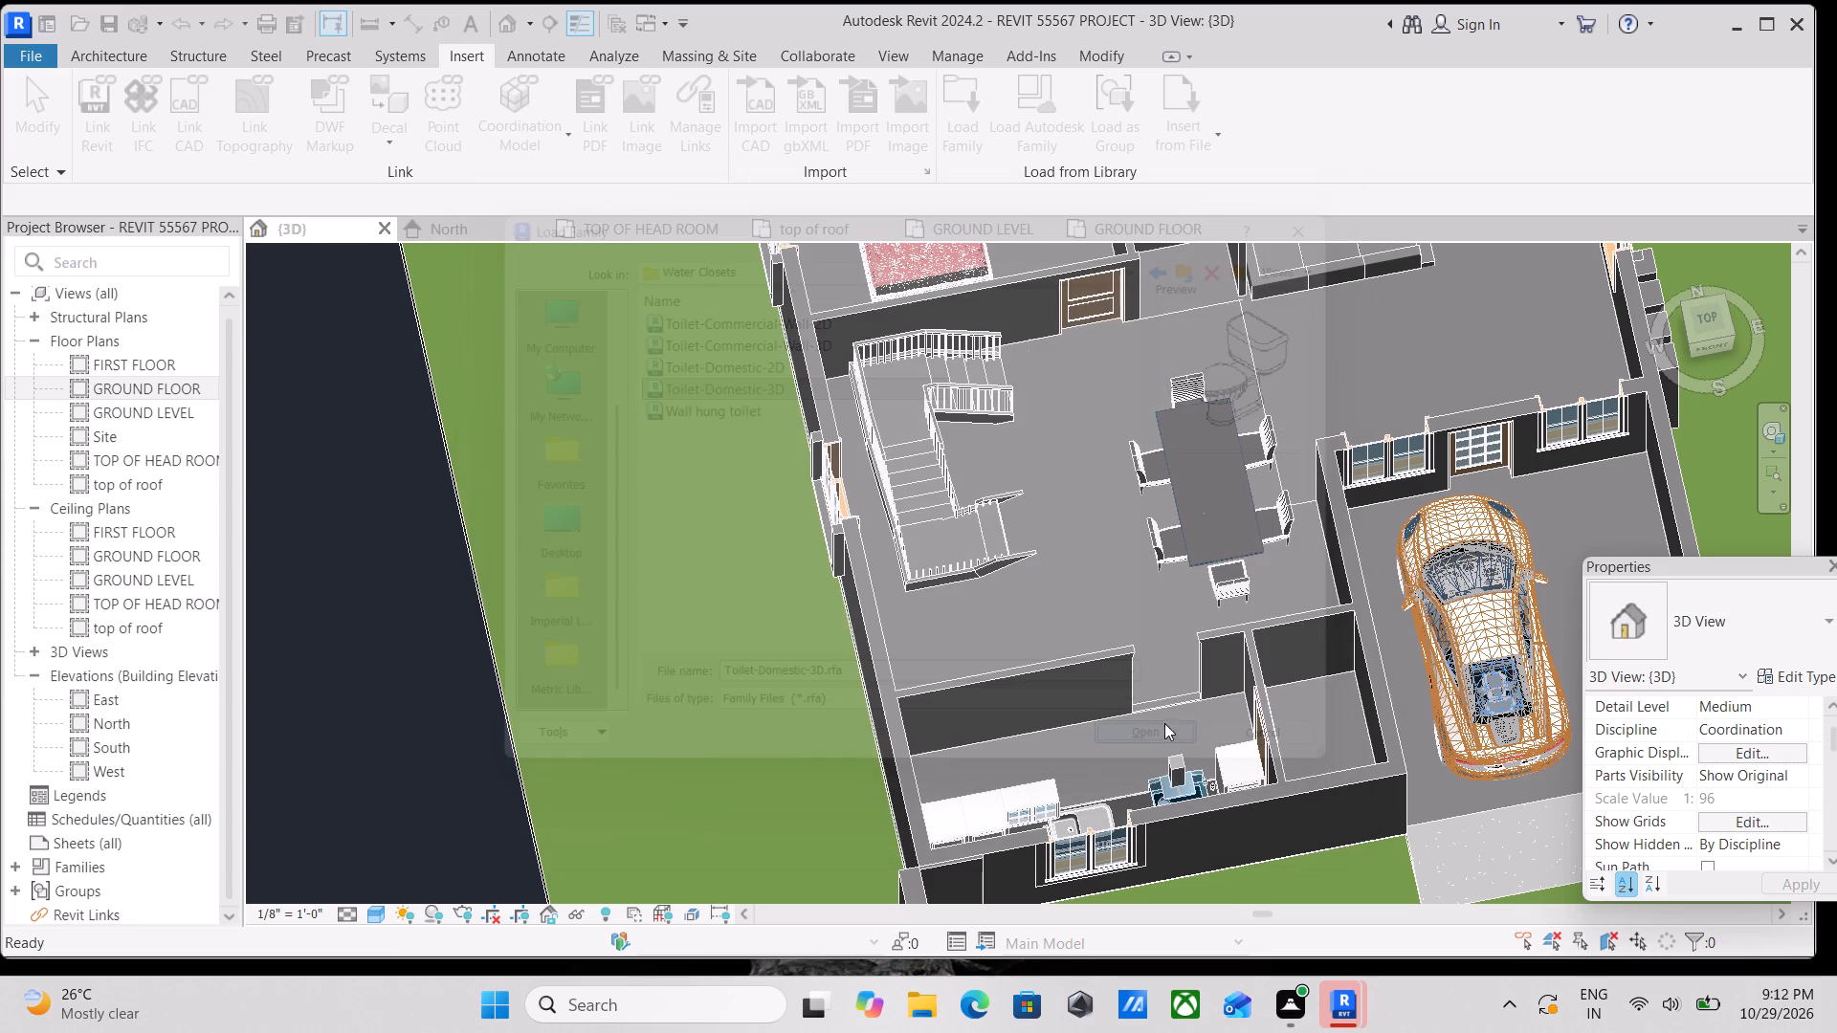
Try to place a Toilet-Domestic-3D component in the small bathroom between the bedroom and the living room.
scroll(1031, 455, "down", 2)
middle_click_drag(1031, 458, 1026, 744)
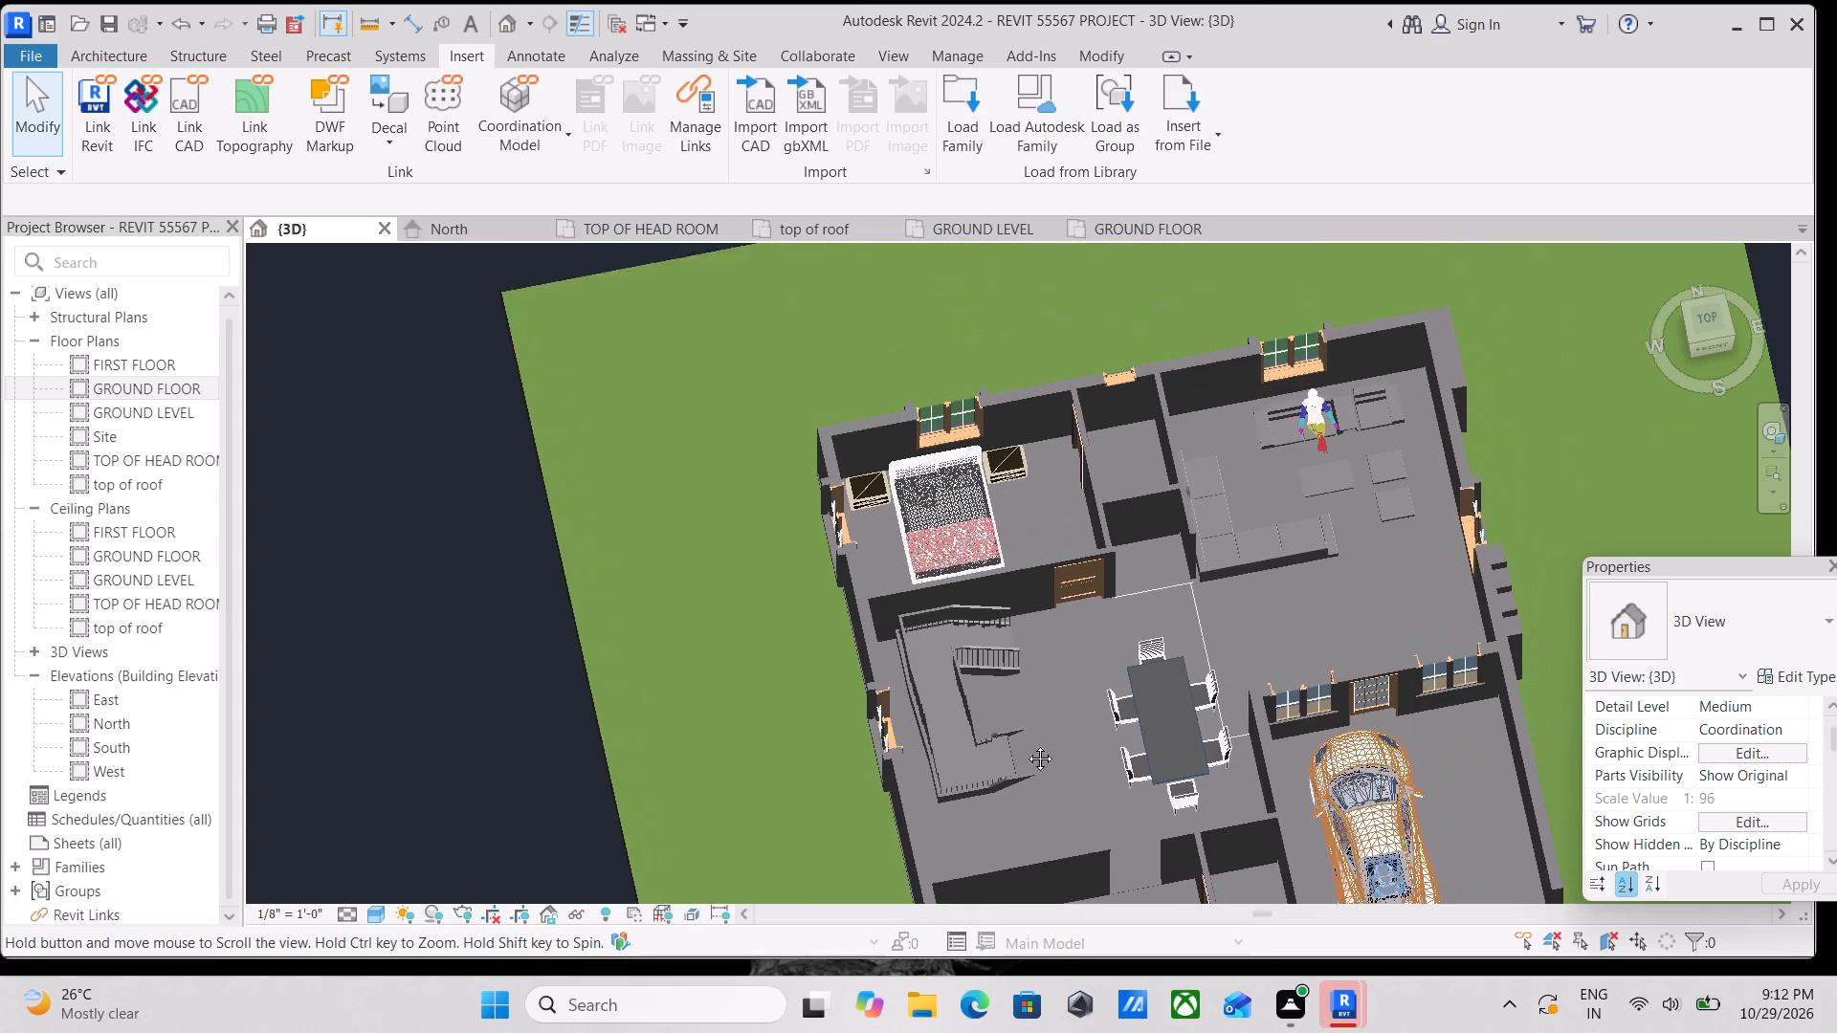
middle_click_drag(1026, 744, 1021, 773)
scroll(1088, 515, "up", 3)
middle_click_drag(1104, 503, 1021, 563)
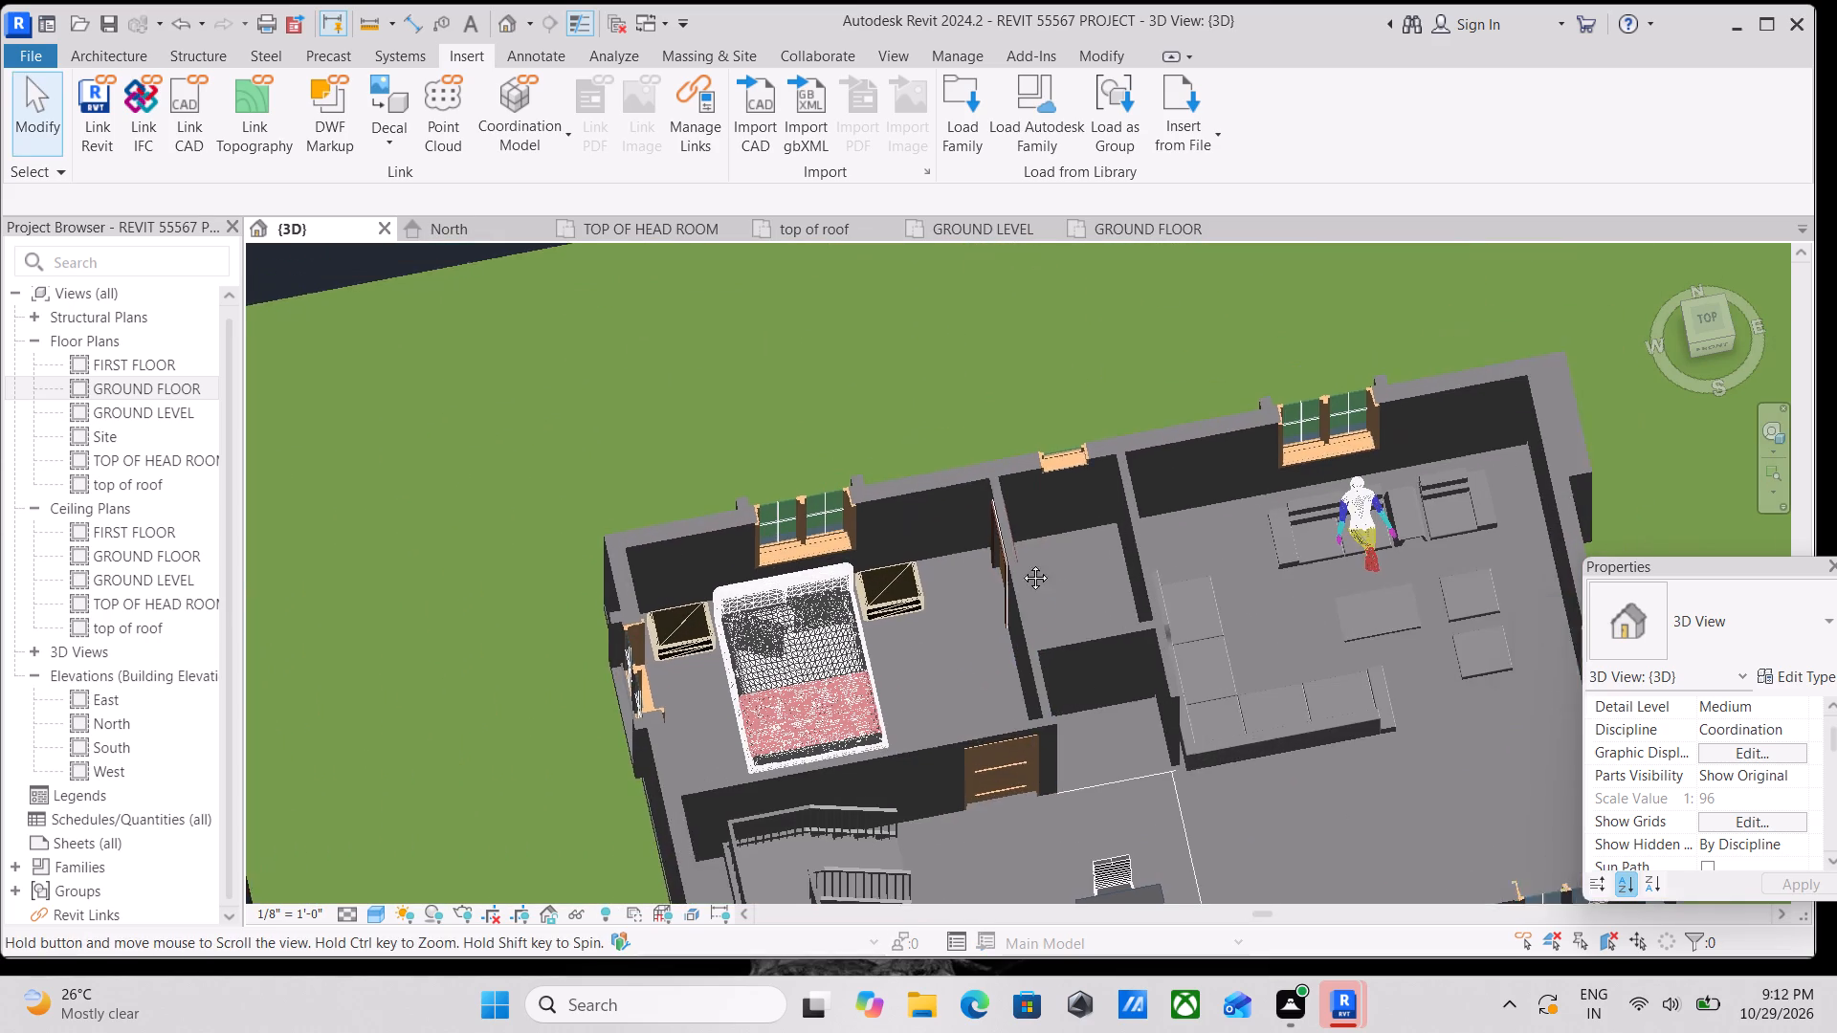
middle_click_drag(1021, 563, 598, 602)
scroll(582, 630, "up", 3)
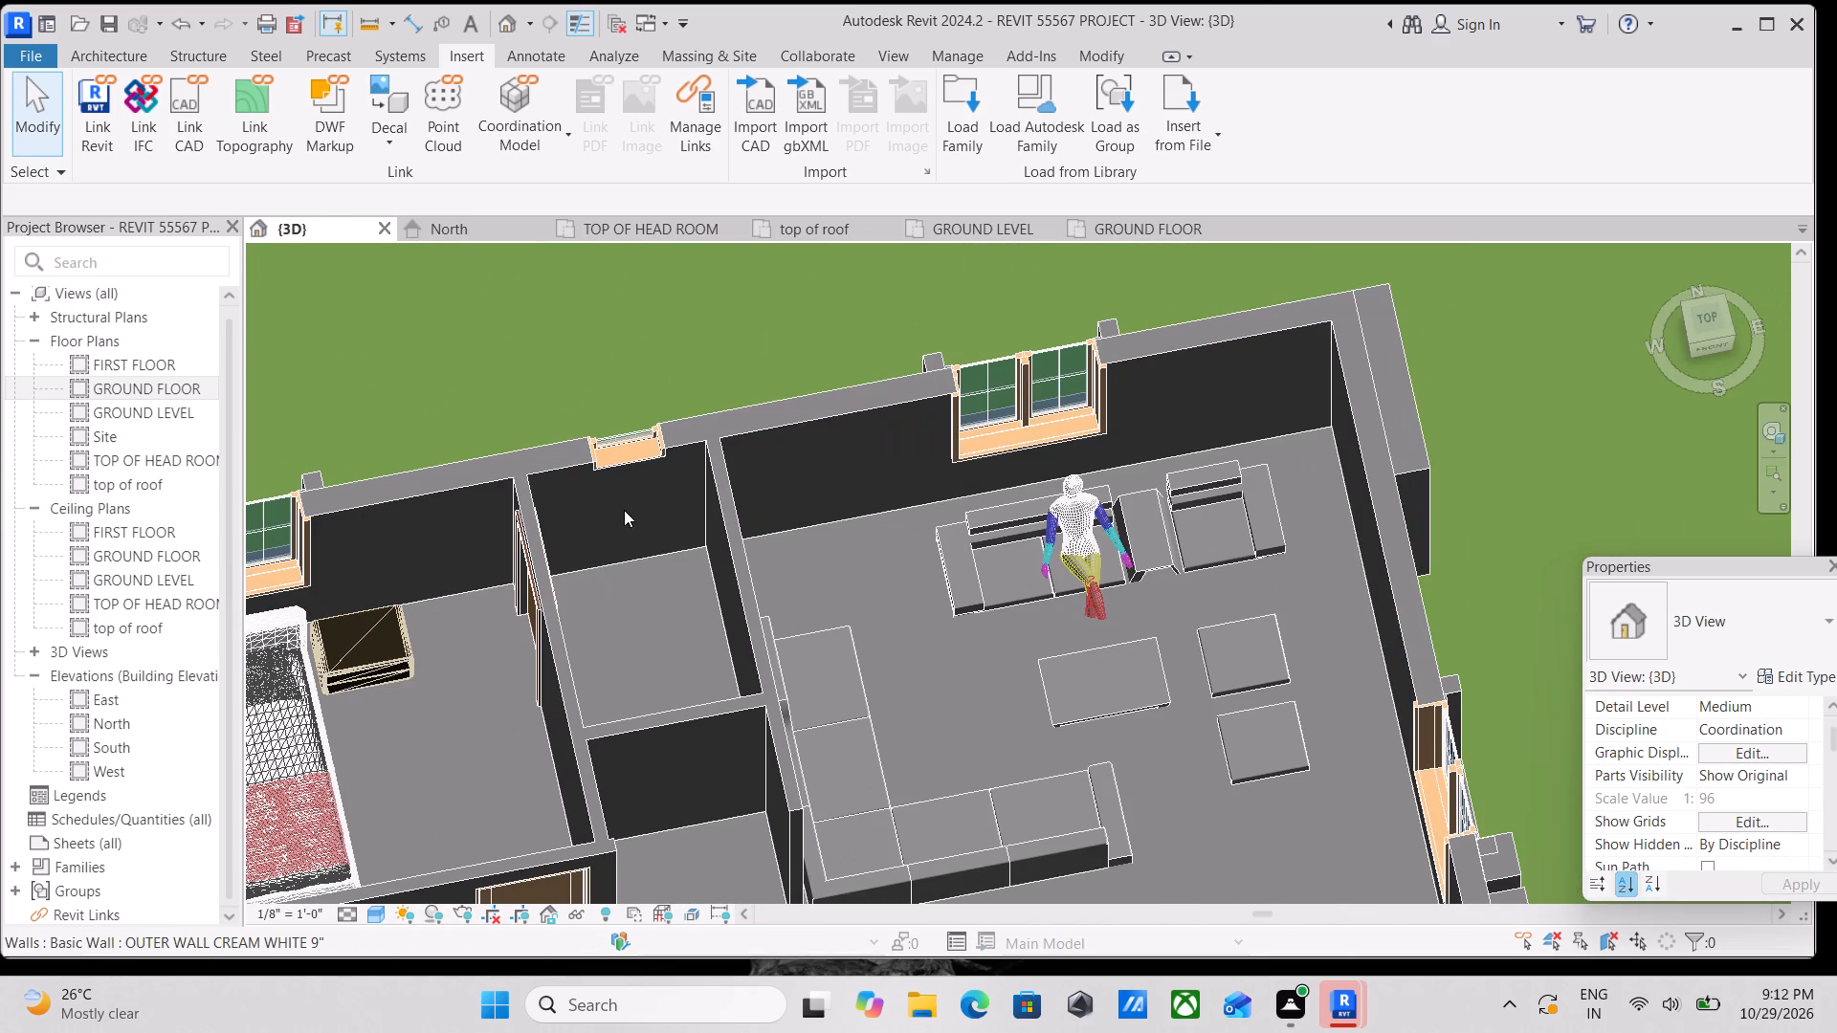
left_click(114, 53)
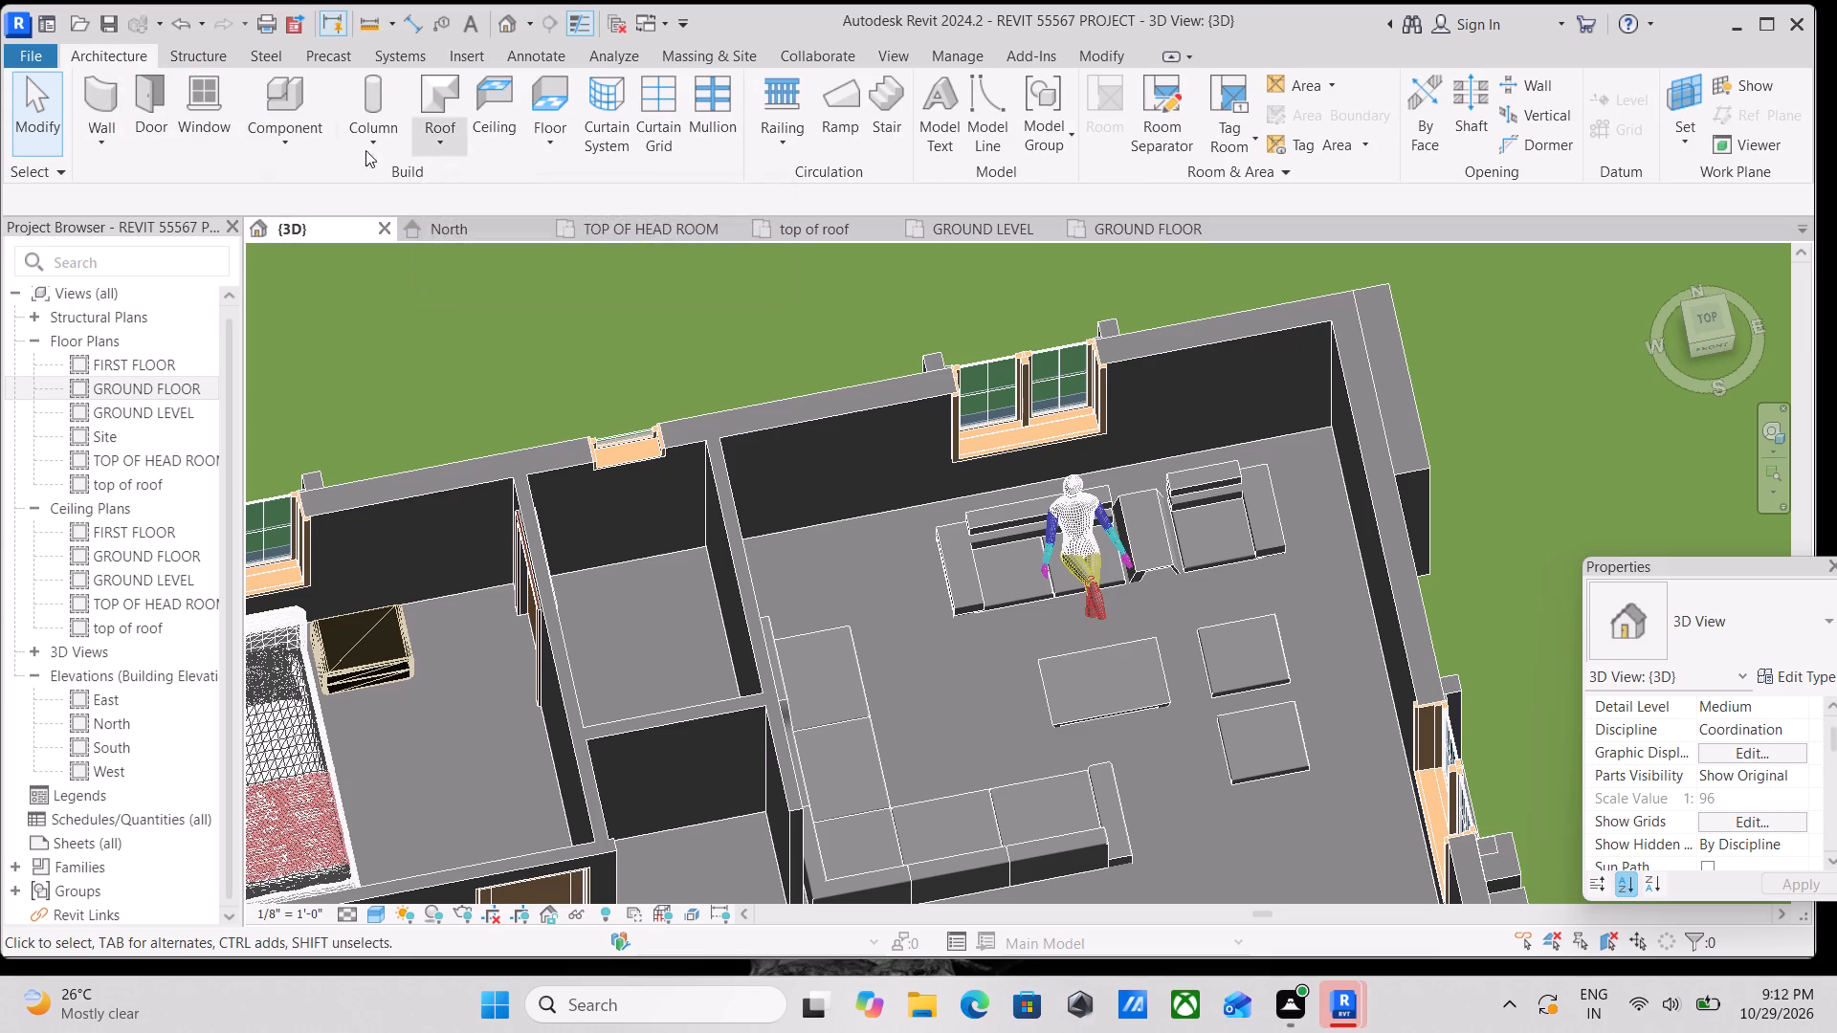
left_click(289, 148)
left_click(290, 187)
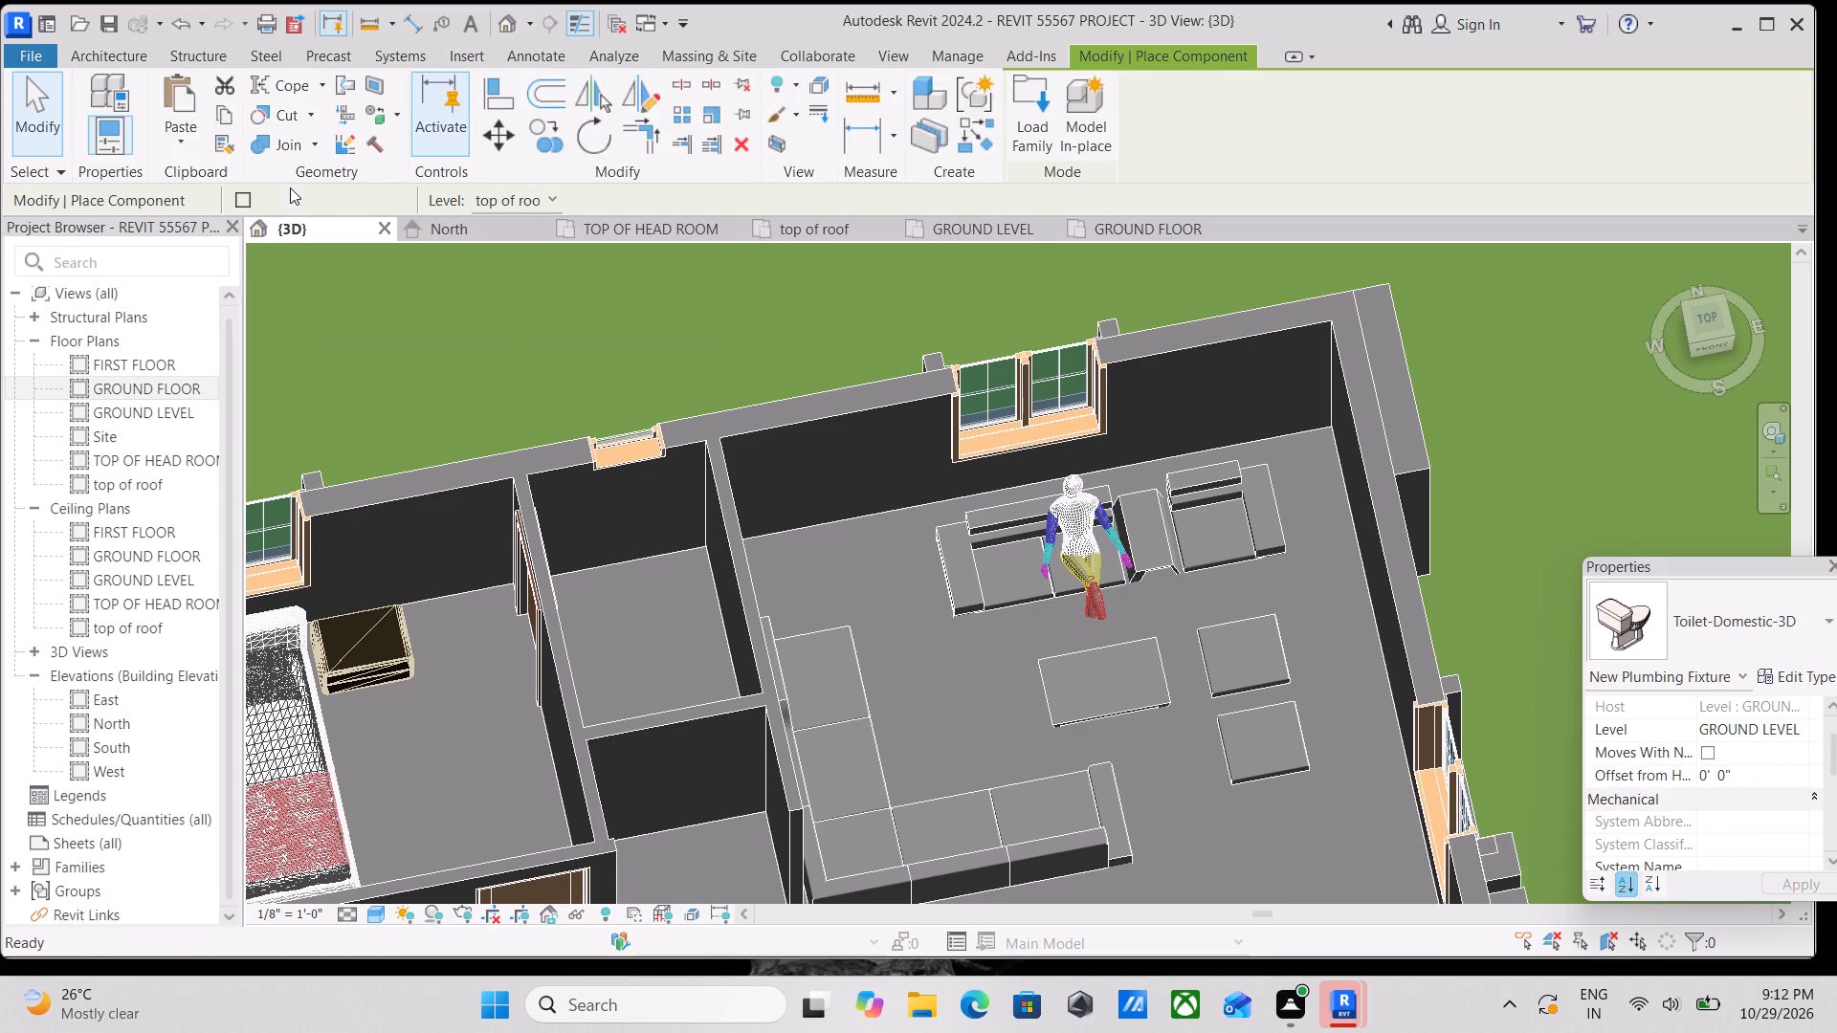
scroll(660, 600, "up", 2)
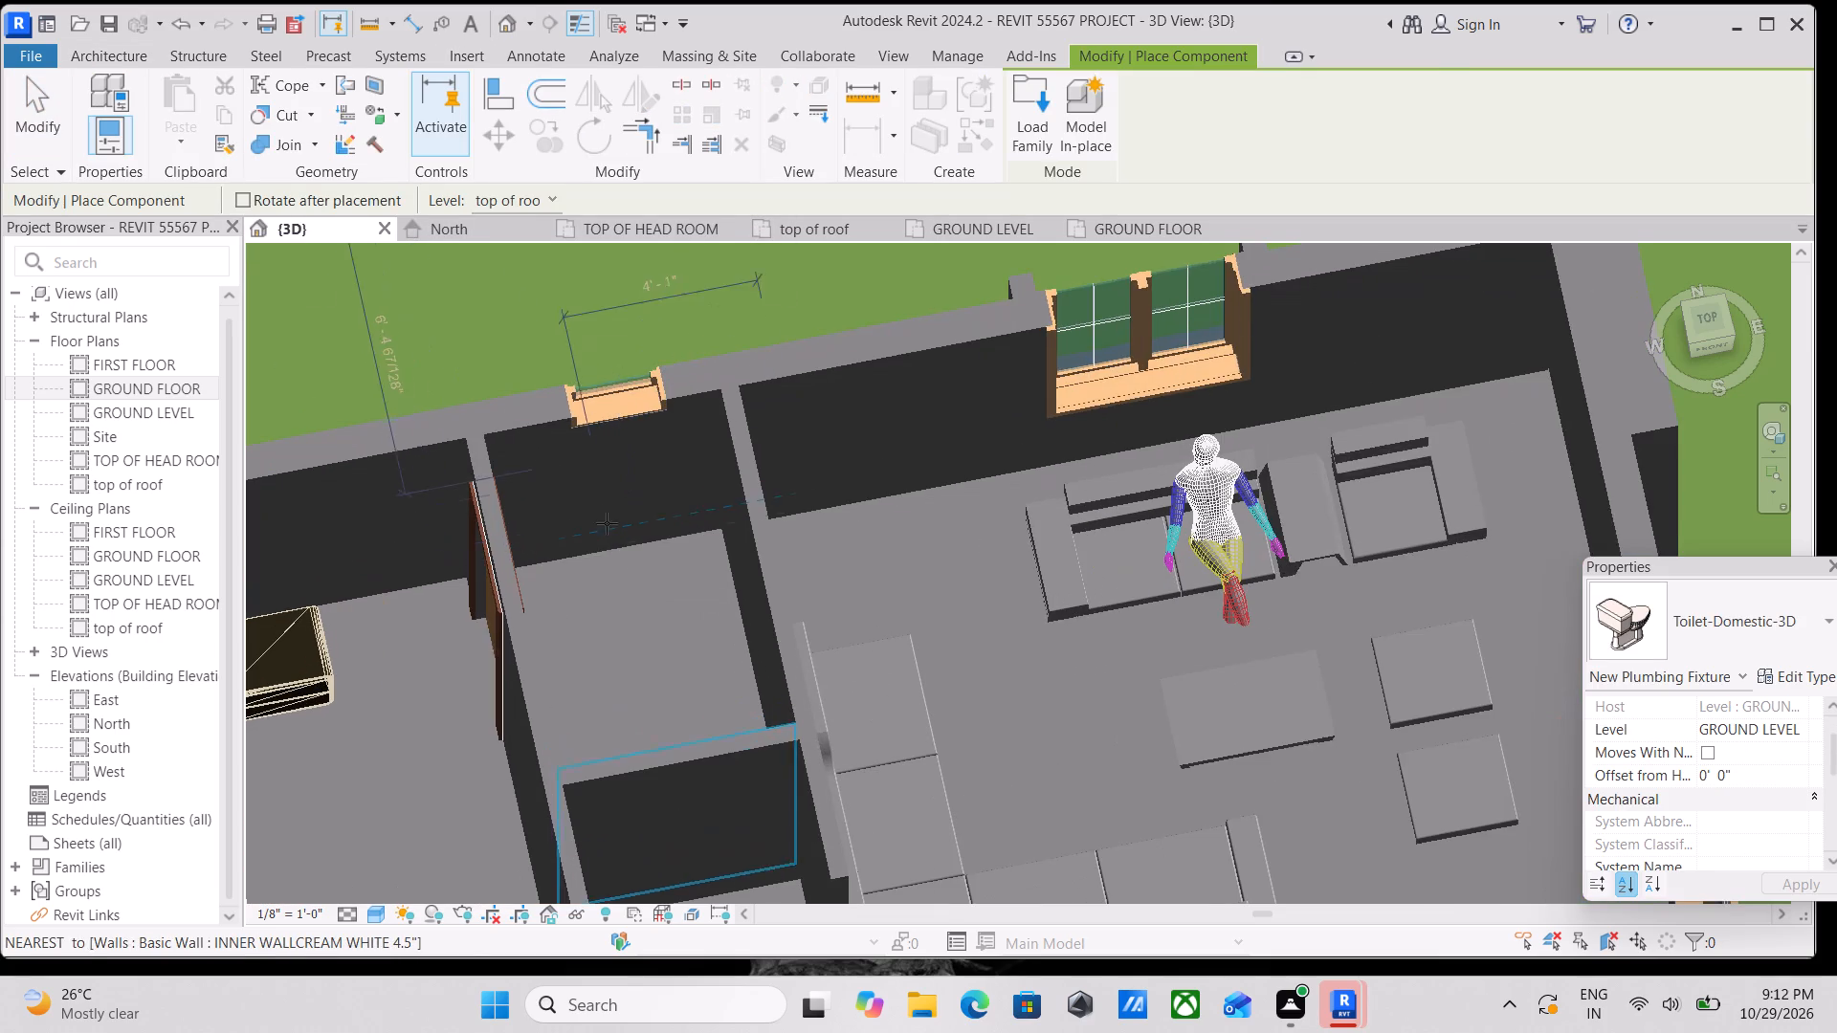
left_click(606, 565)
Set the placement level to GROUND FLOOR and place a Toilet-Domestic-3D at the bathroom's outer wall, below the small window.
scroll(634, 571, "down", 1)
middle_click_drag(632, 567, 632, 546)
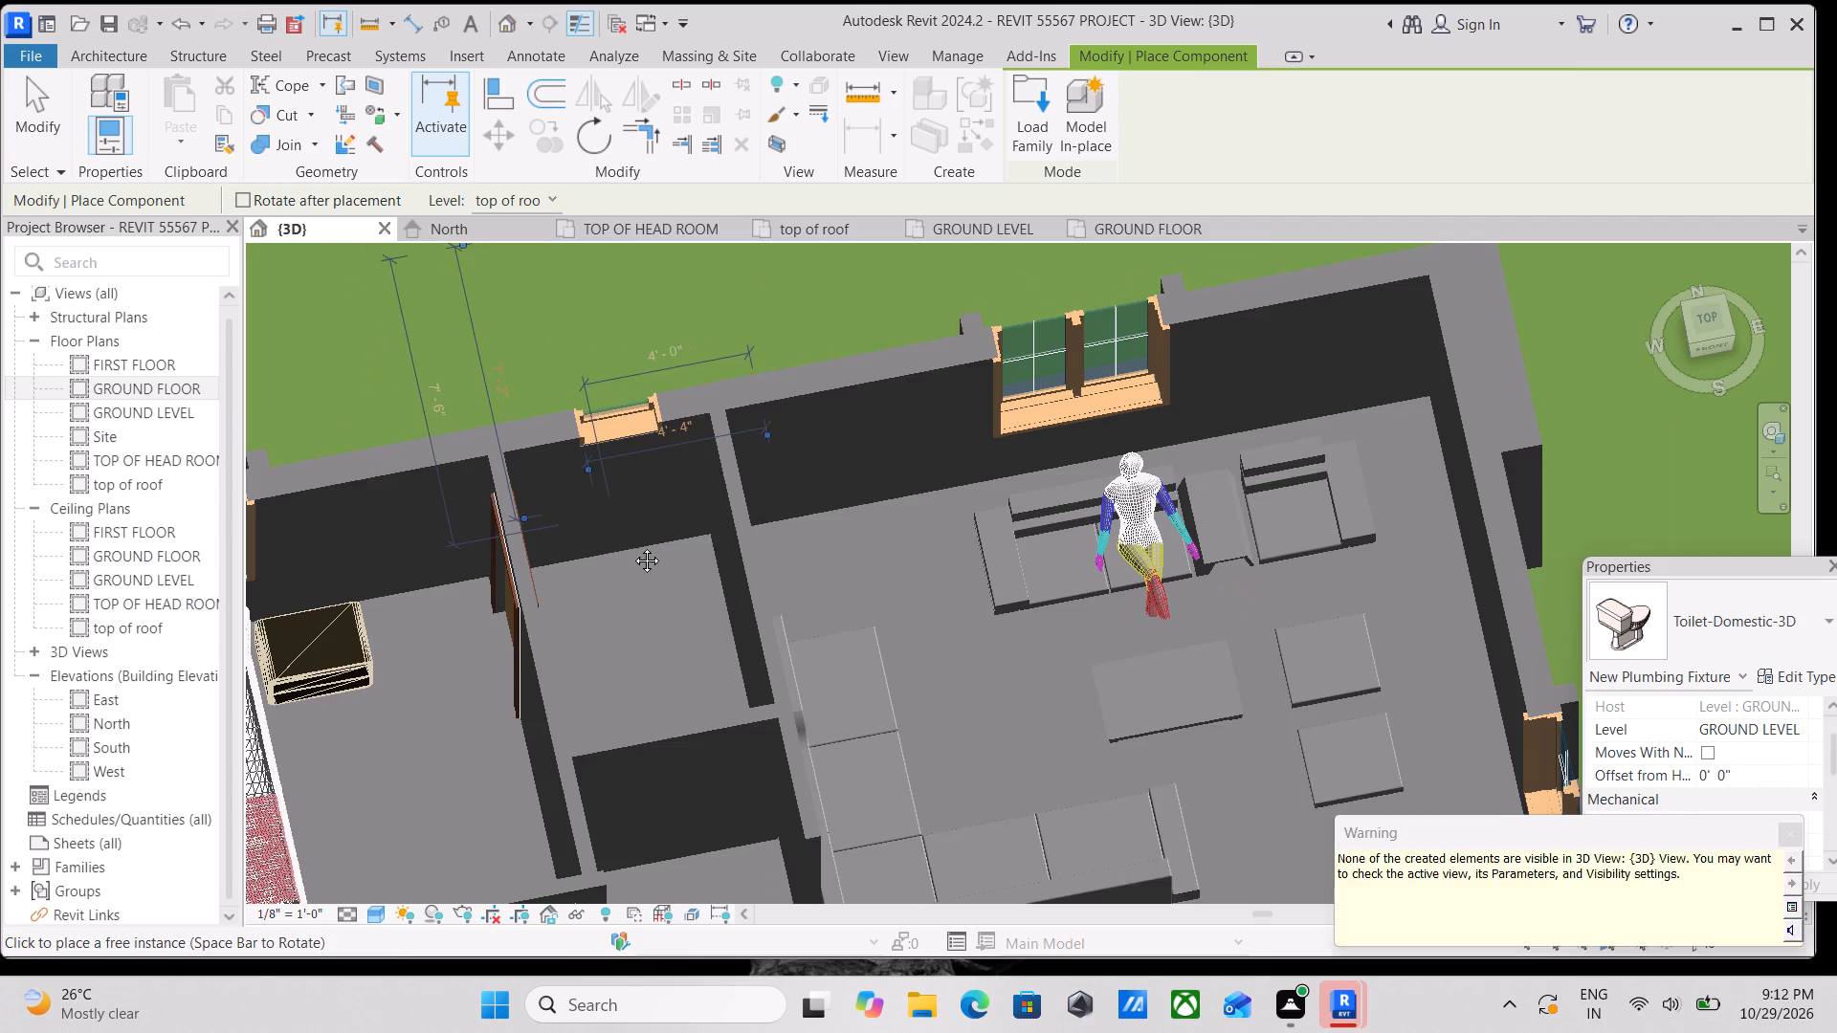
middle_click_drag(632, 546, 650, 437)
scroll(653, 582, "down", 3)
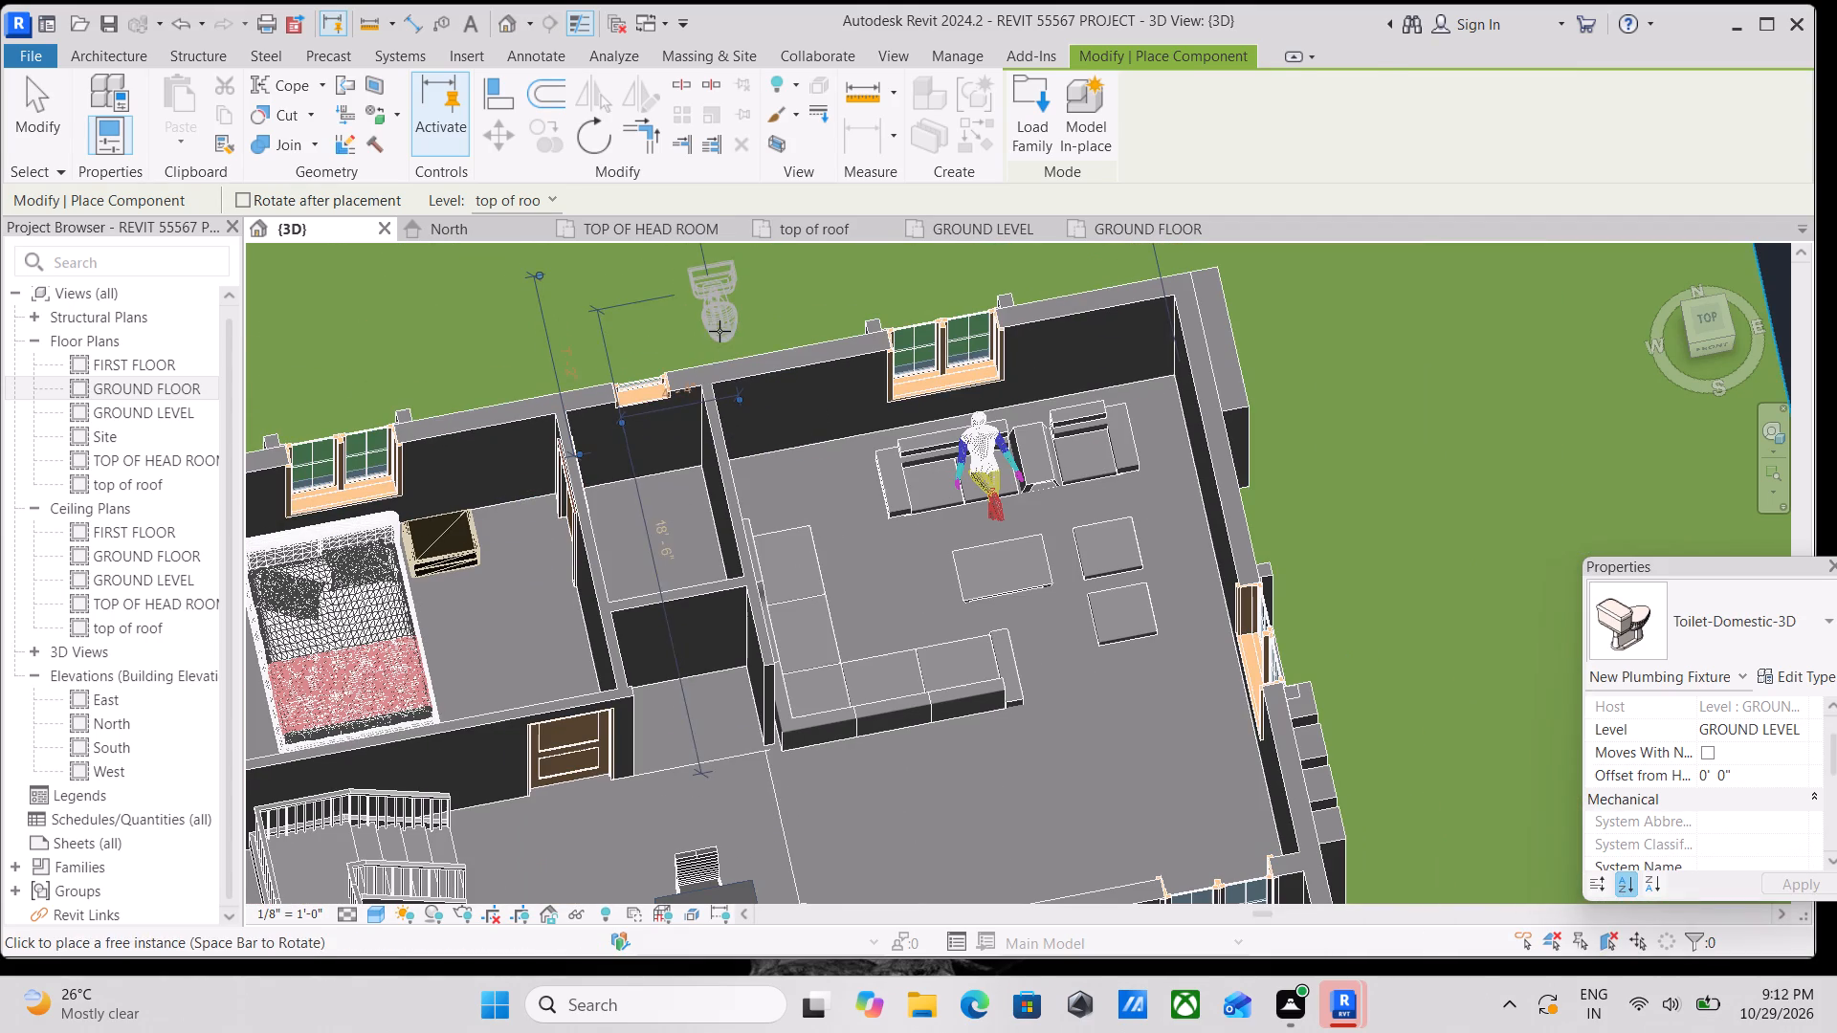
scroll(663, 536, "up", 8)
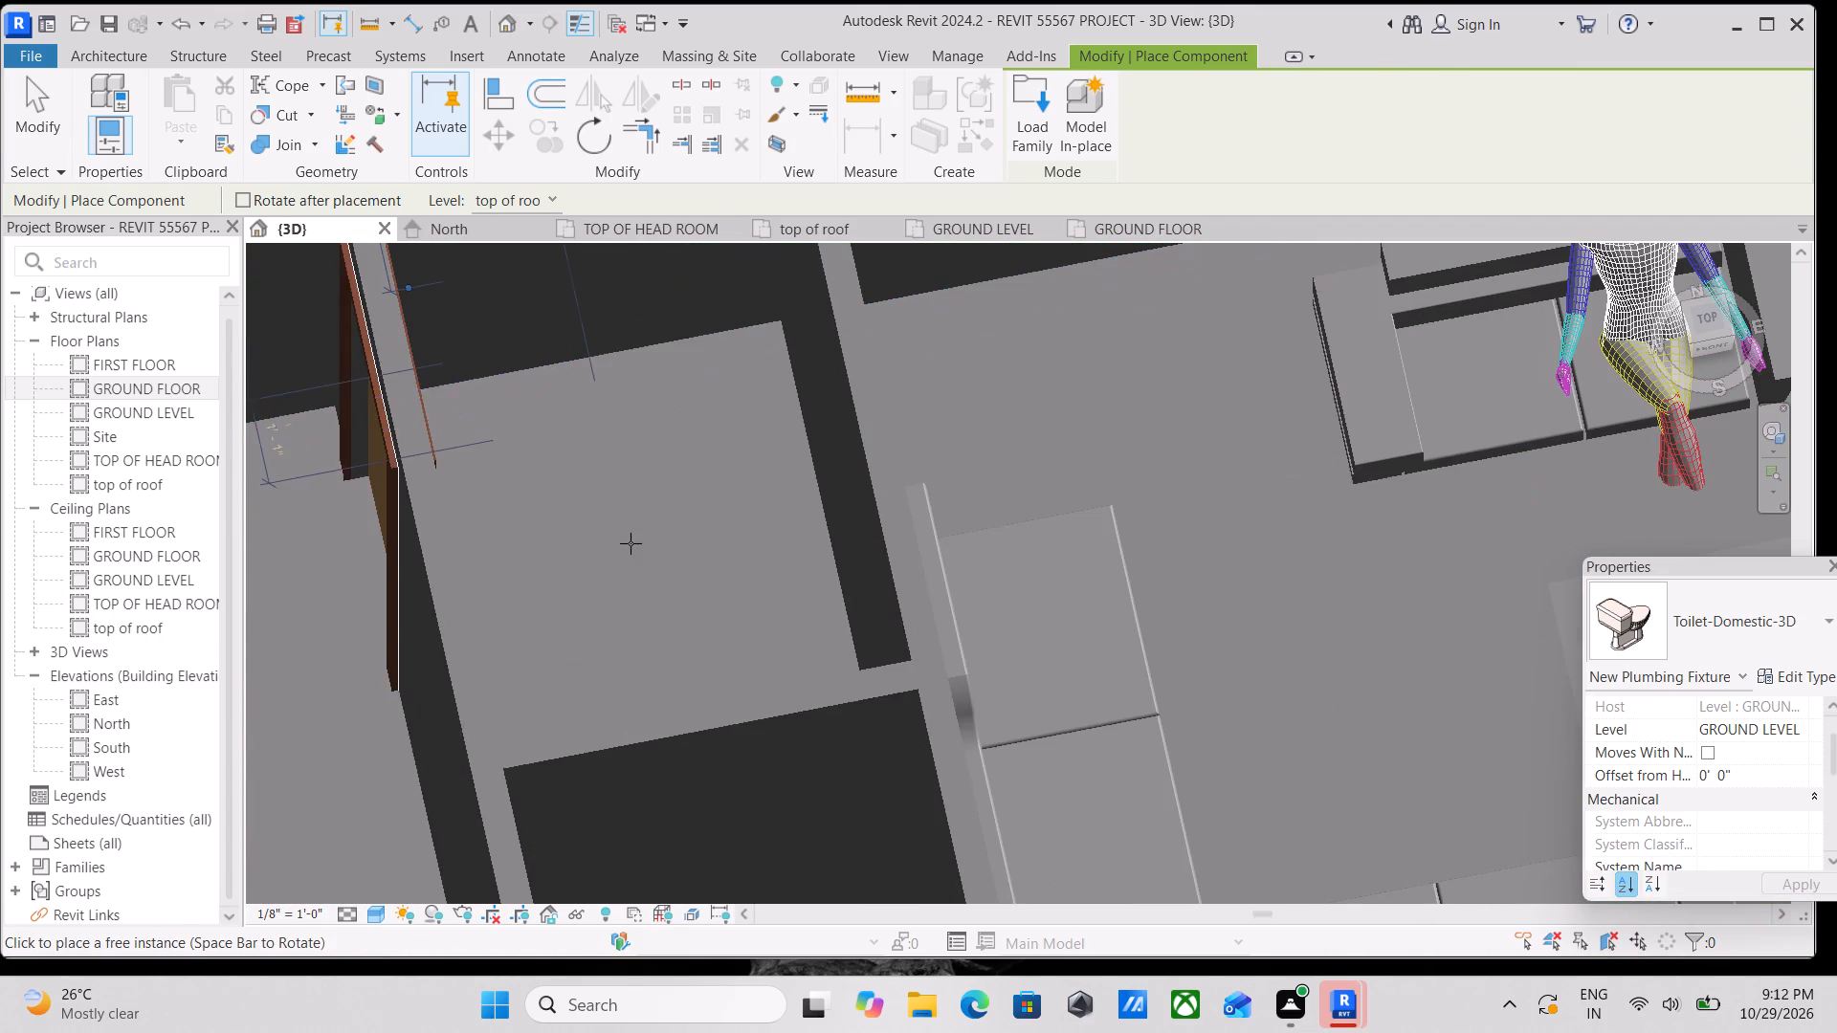
scroll(646, 522, "down", 3)
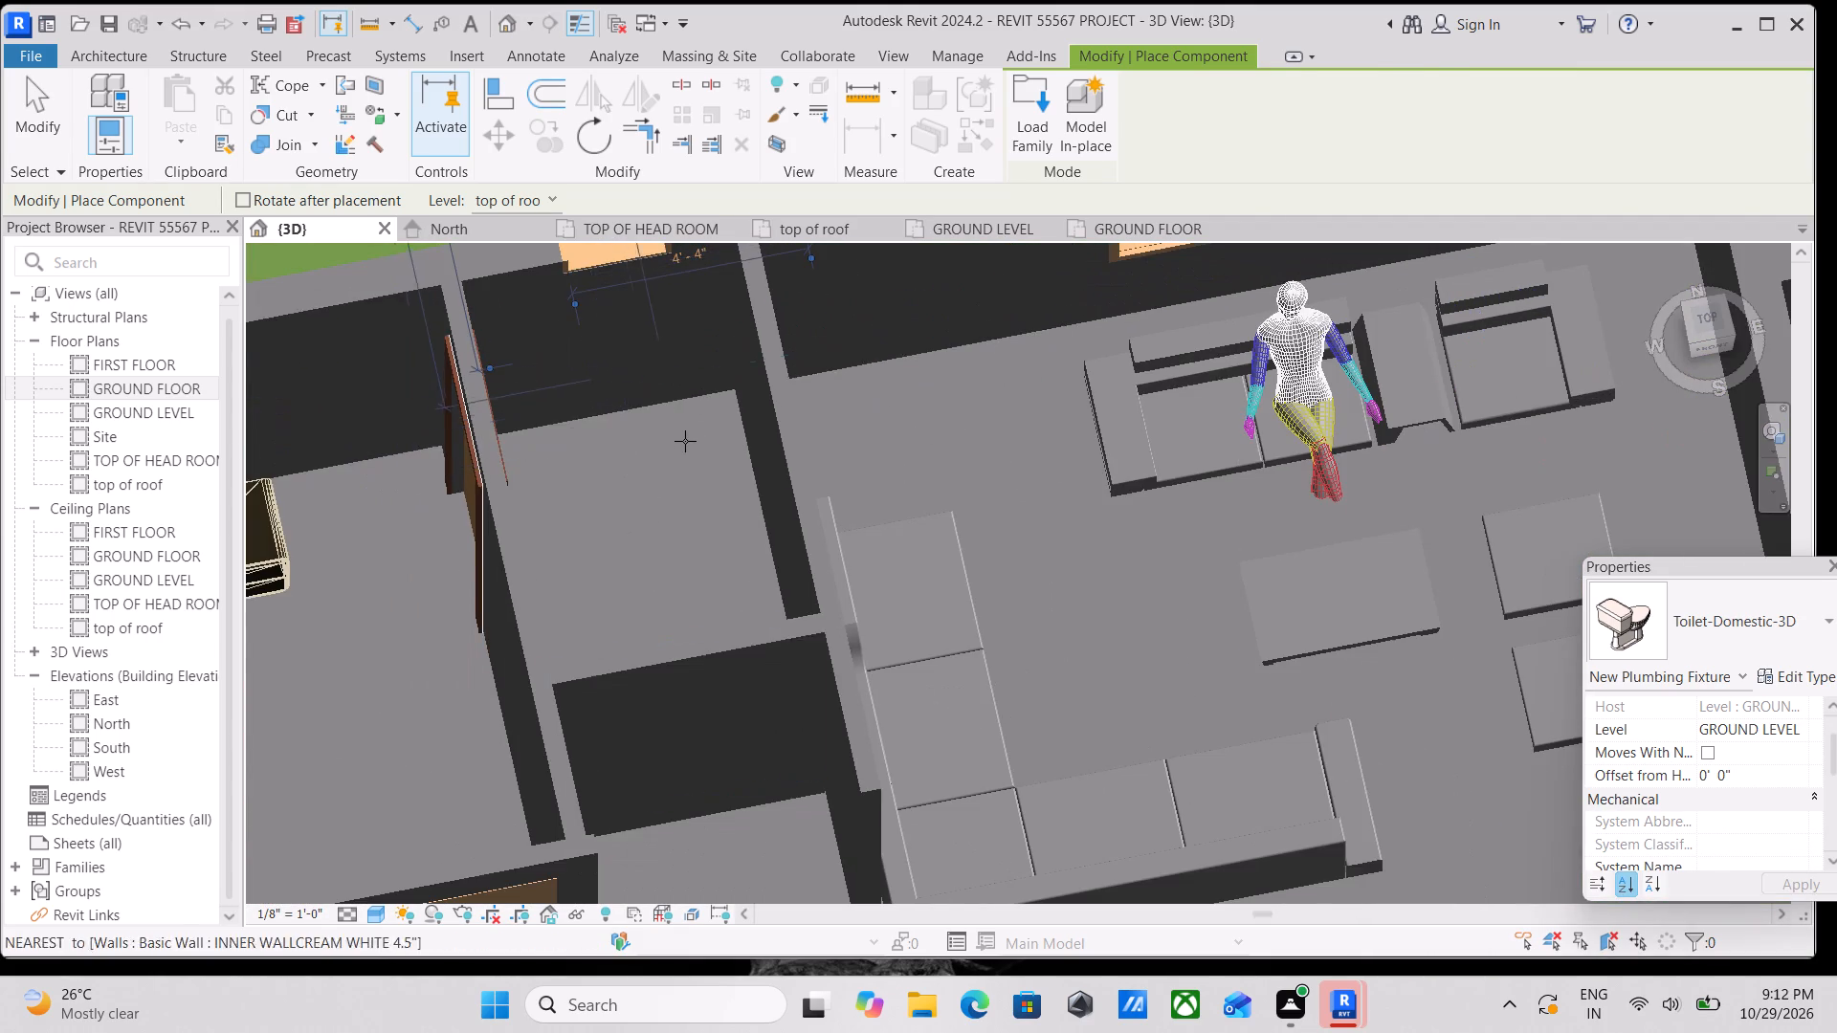
scroll(685, 439, "down", 4)
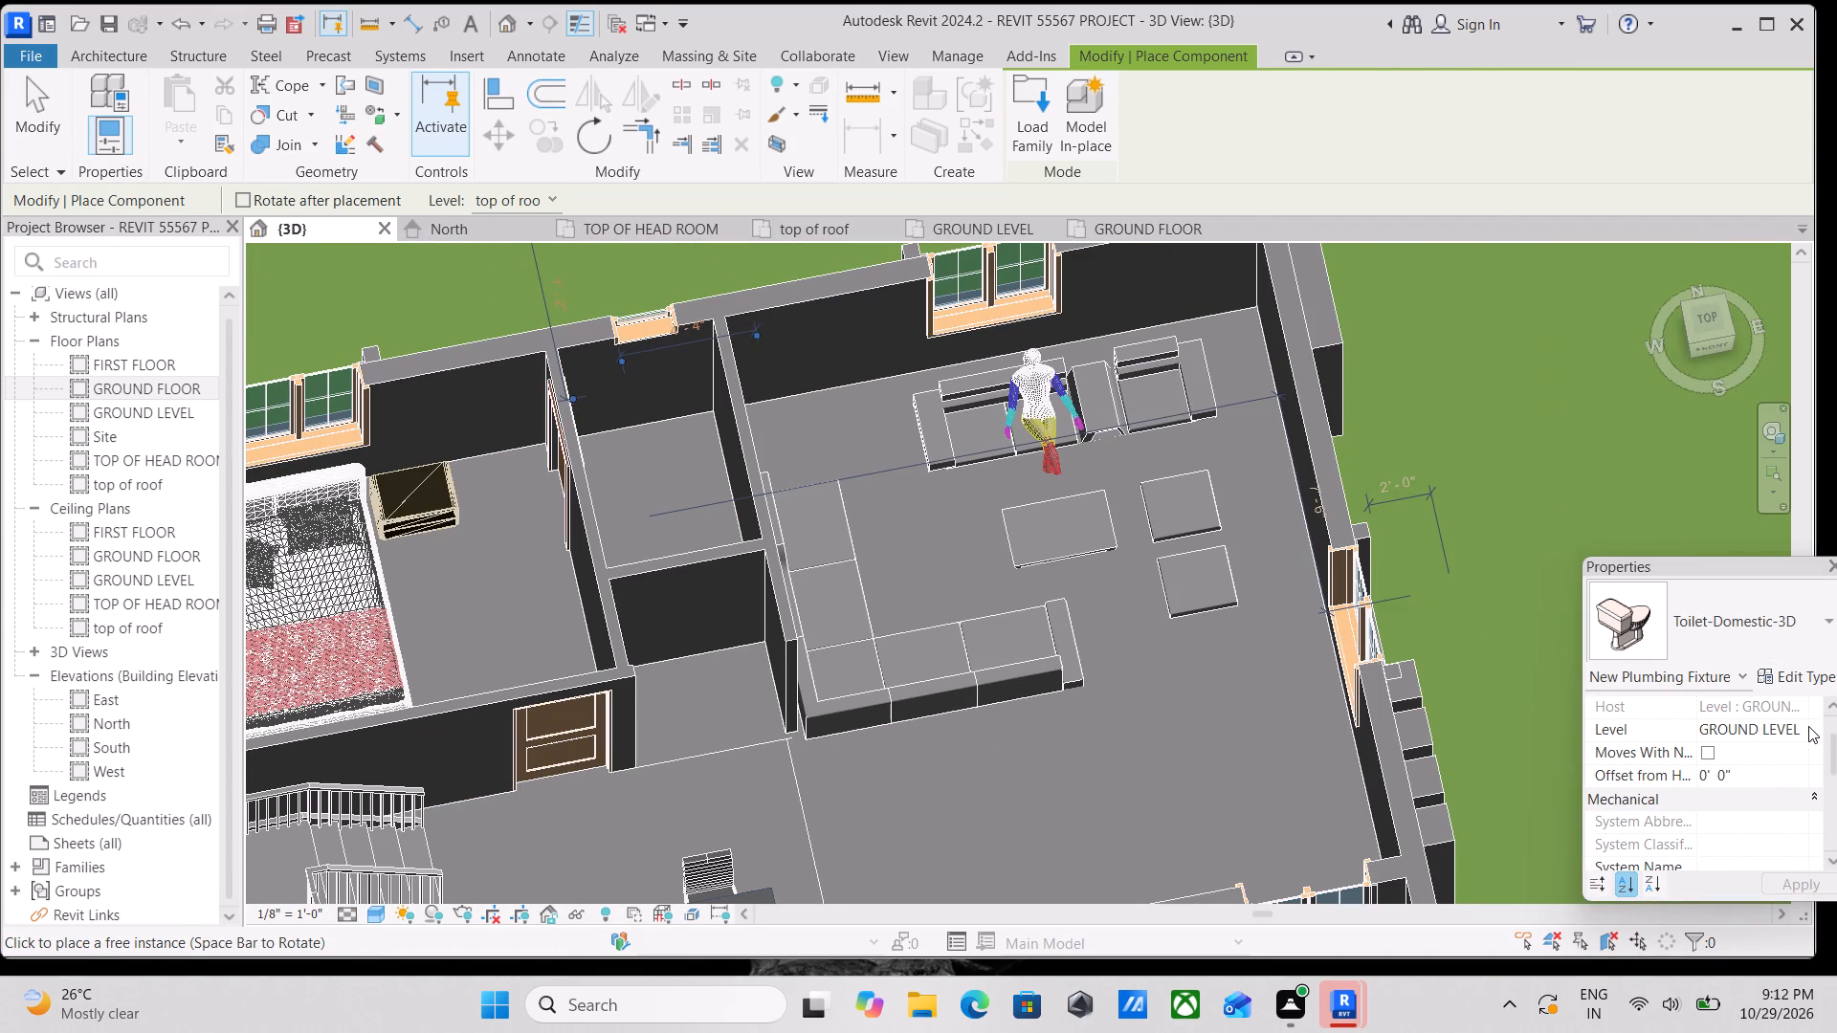
left_click(1808, 726)
left_click(1804, 726)
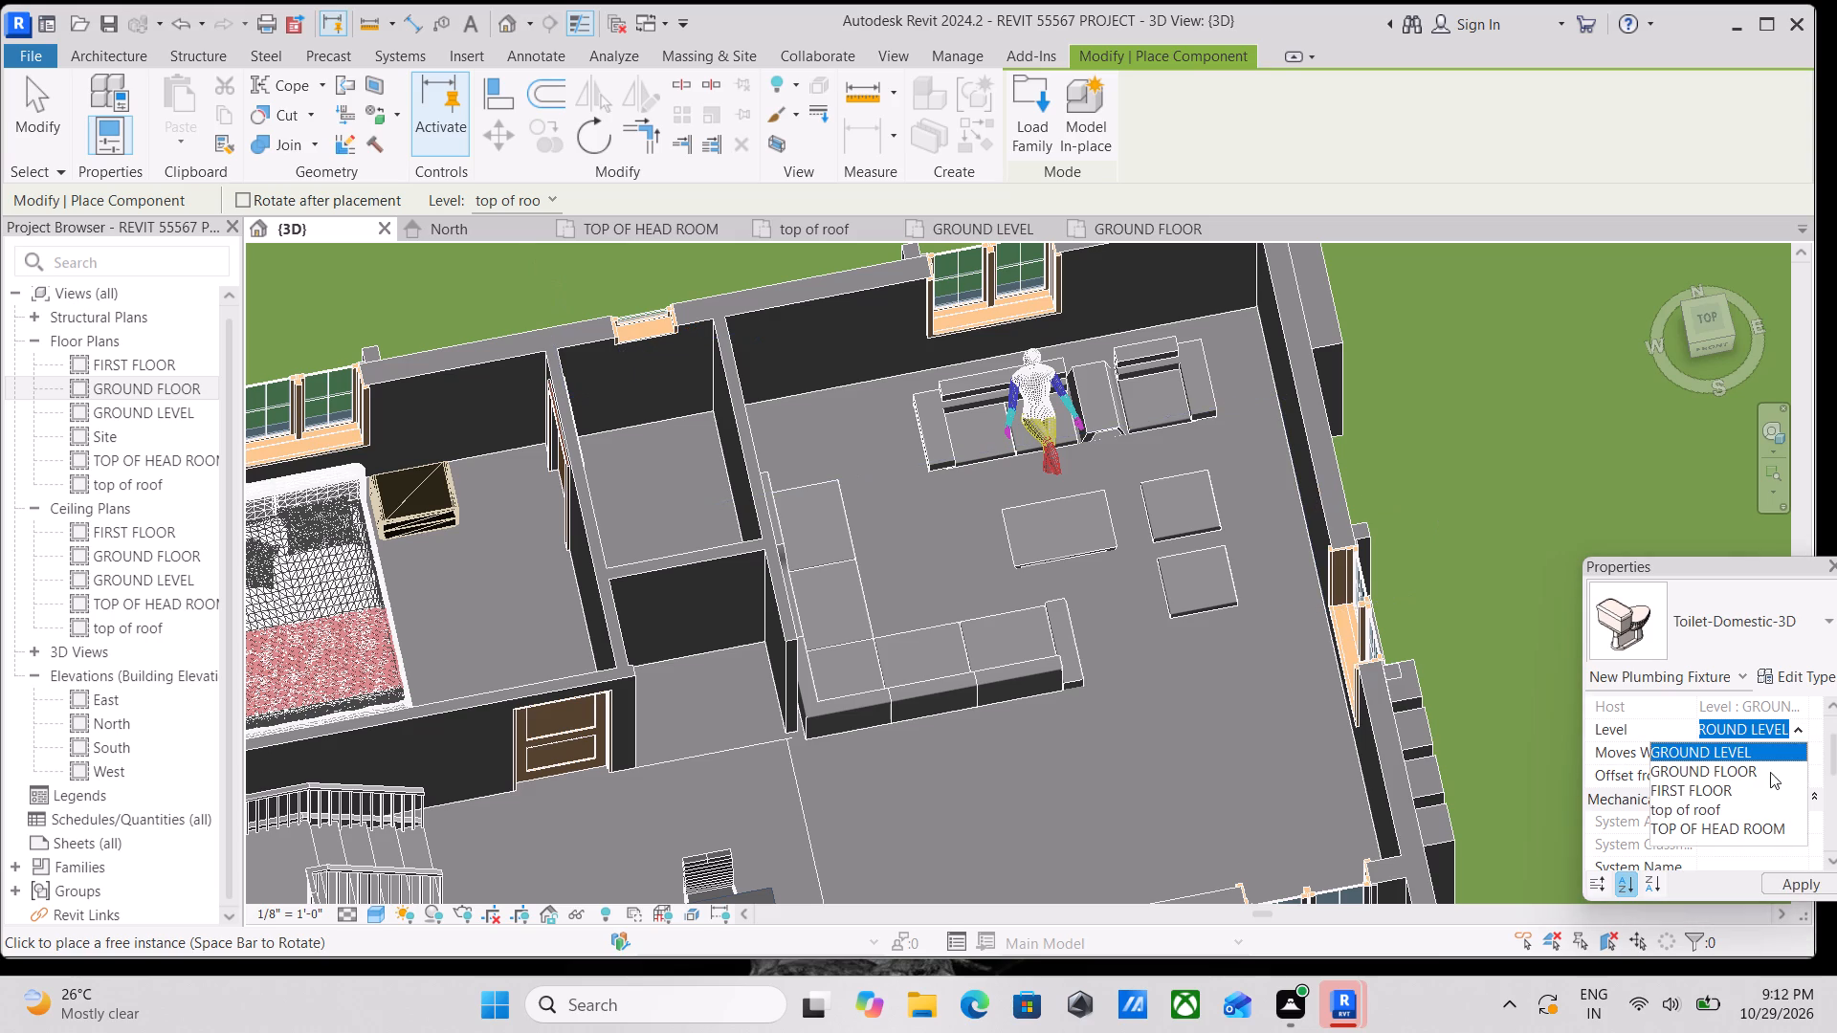
left_click(1740, 770)
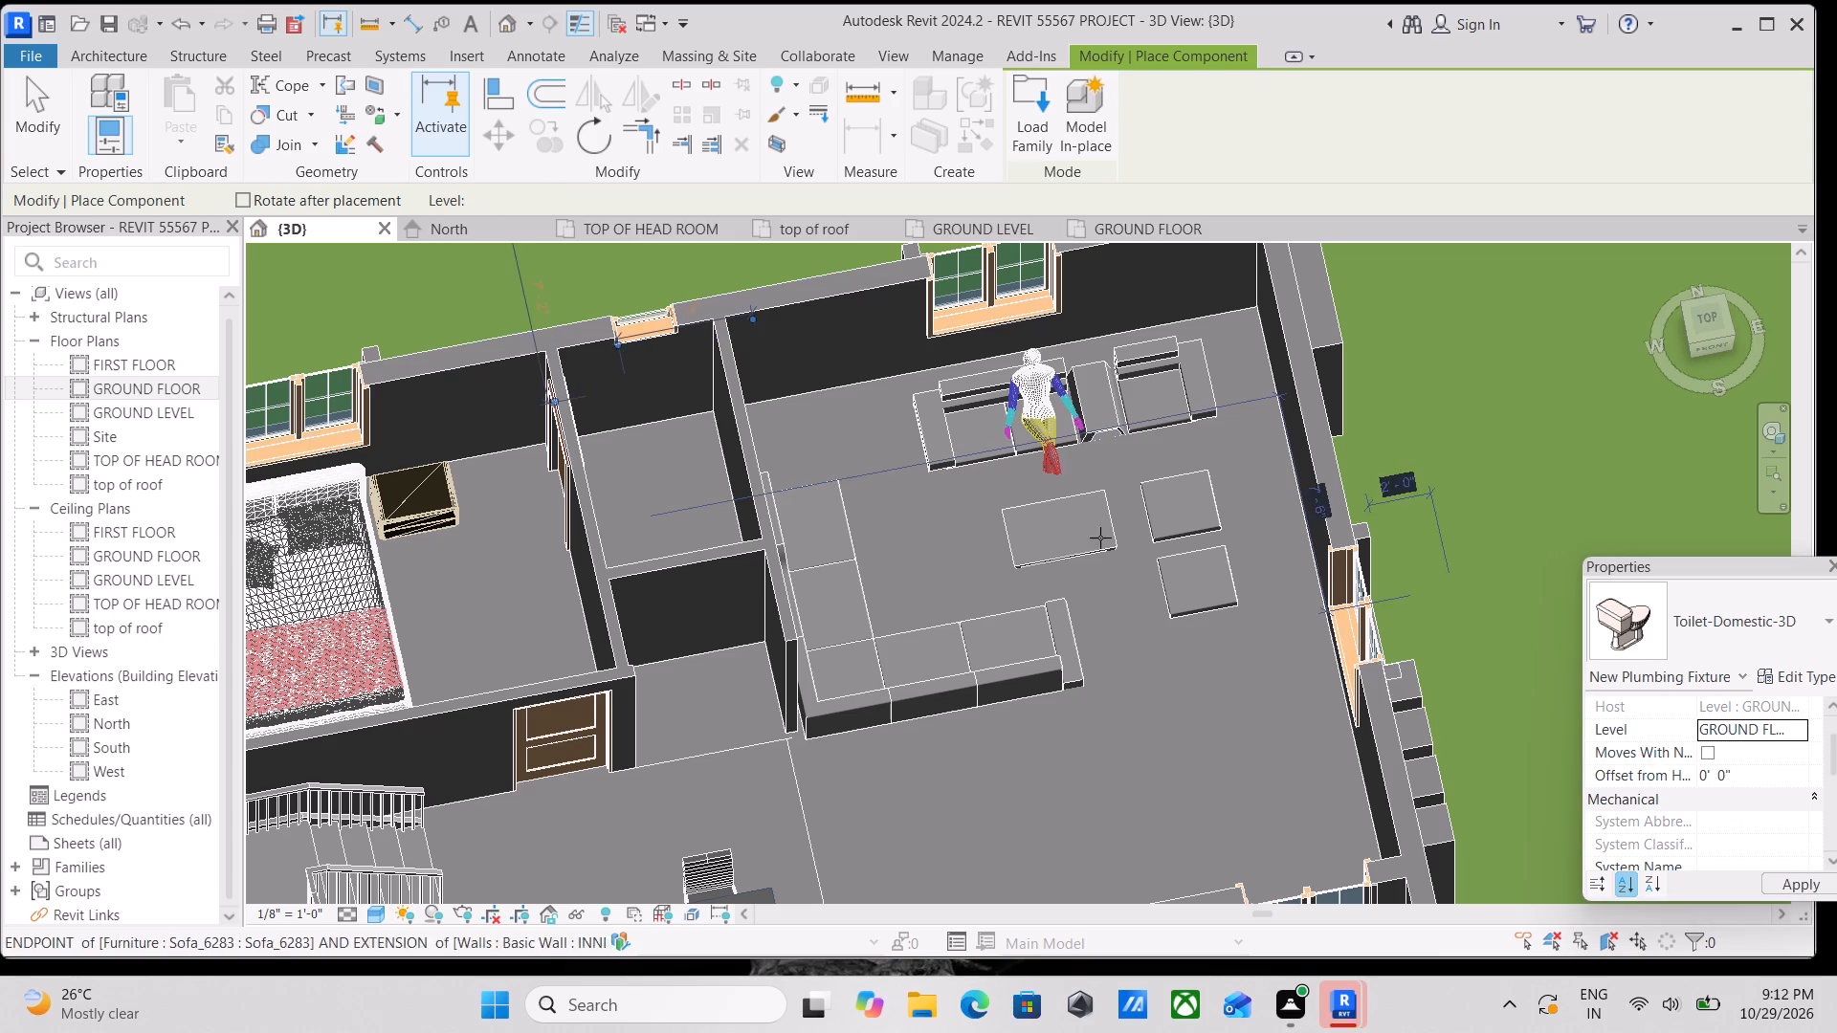
scroll(663, 467, "up", 3)
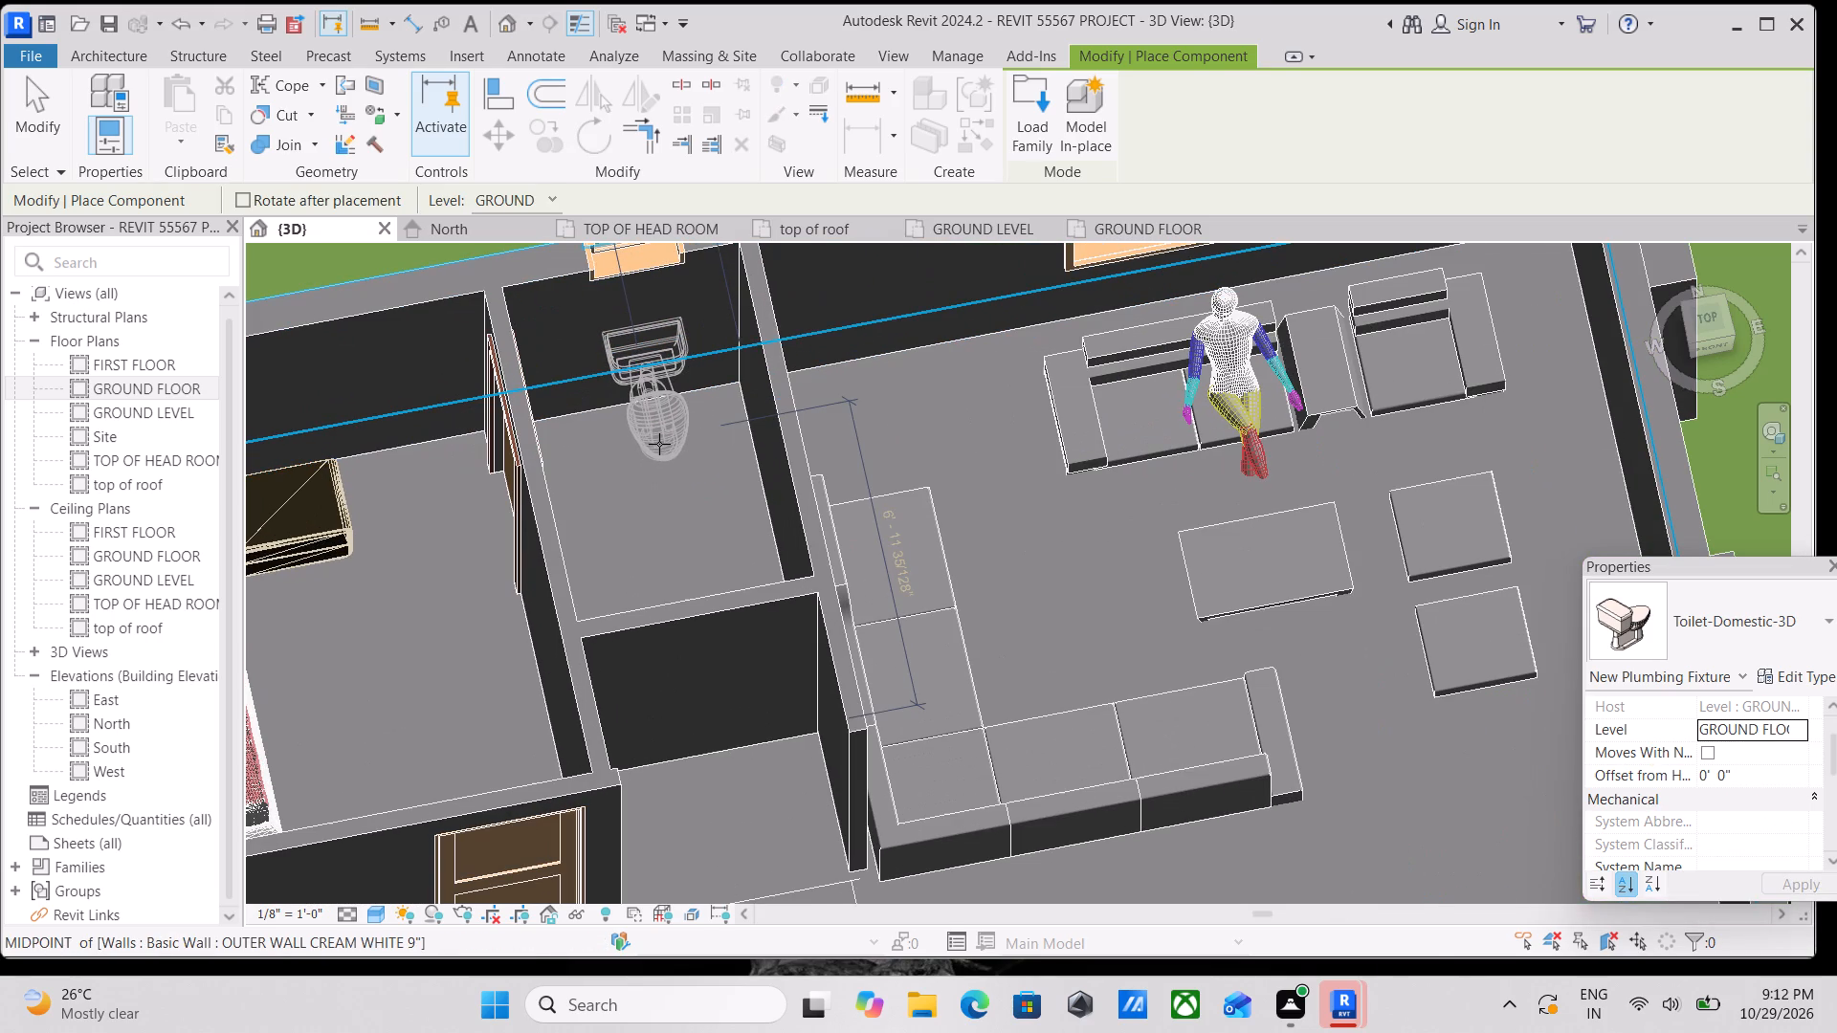
left_click(649, 425)
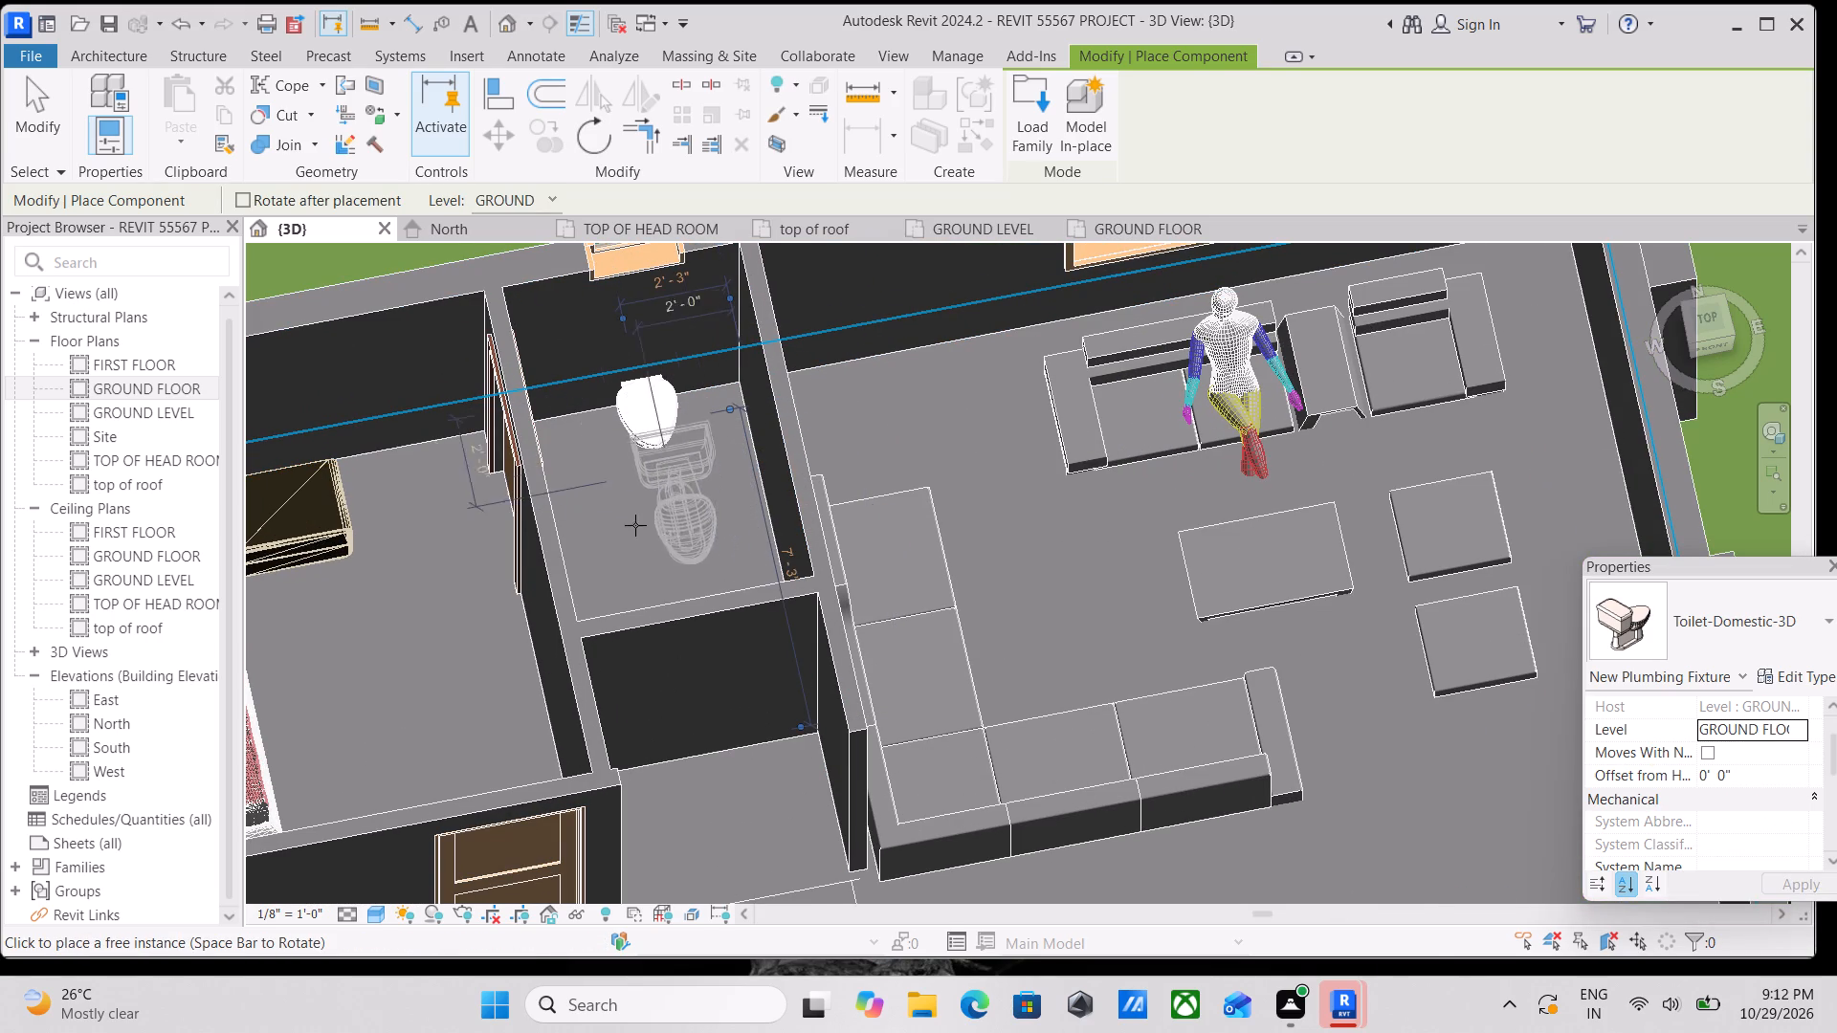
key("Escape")
key("Escape")
Nudge the placed toilet away from the outer wall into the bathroom until its tank stands clear of the wall.
scroll(673, 501, "down", 2)
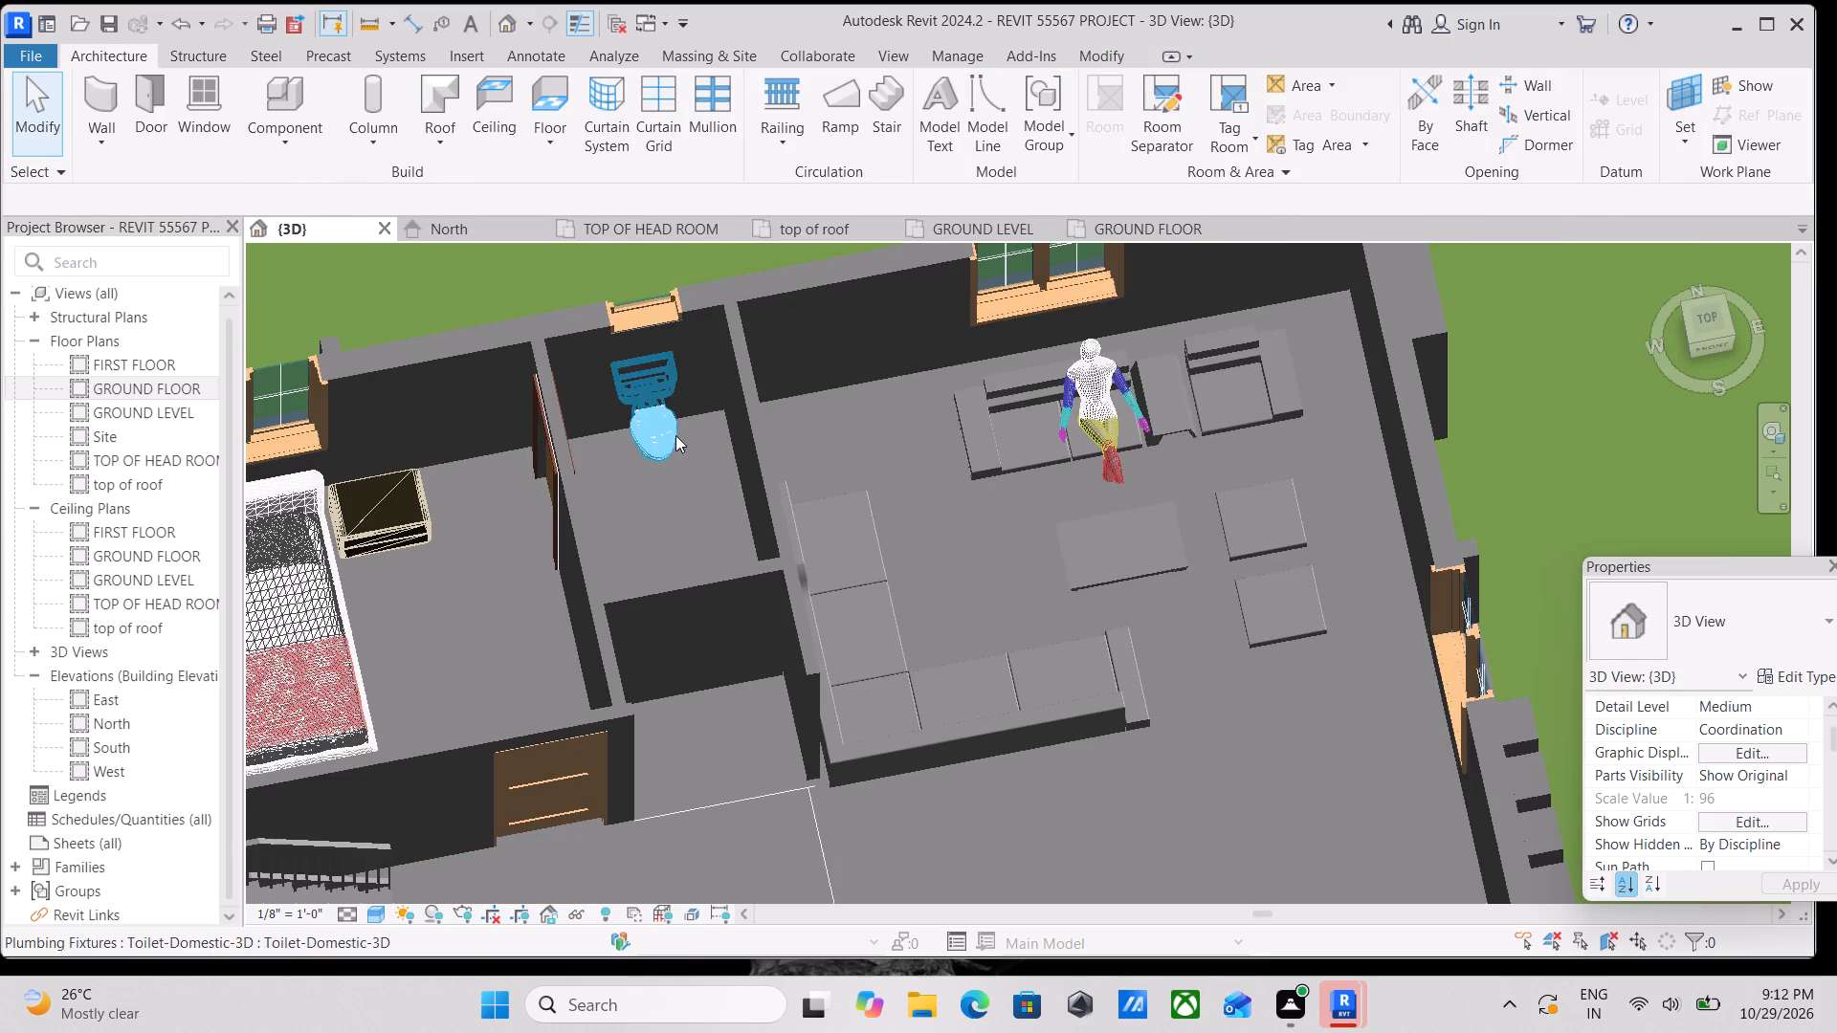
left_click(660, 451)
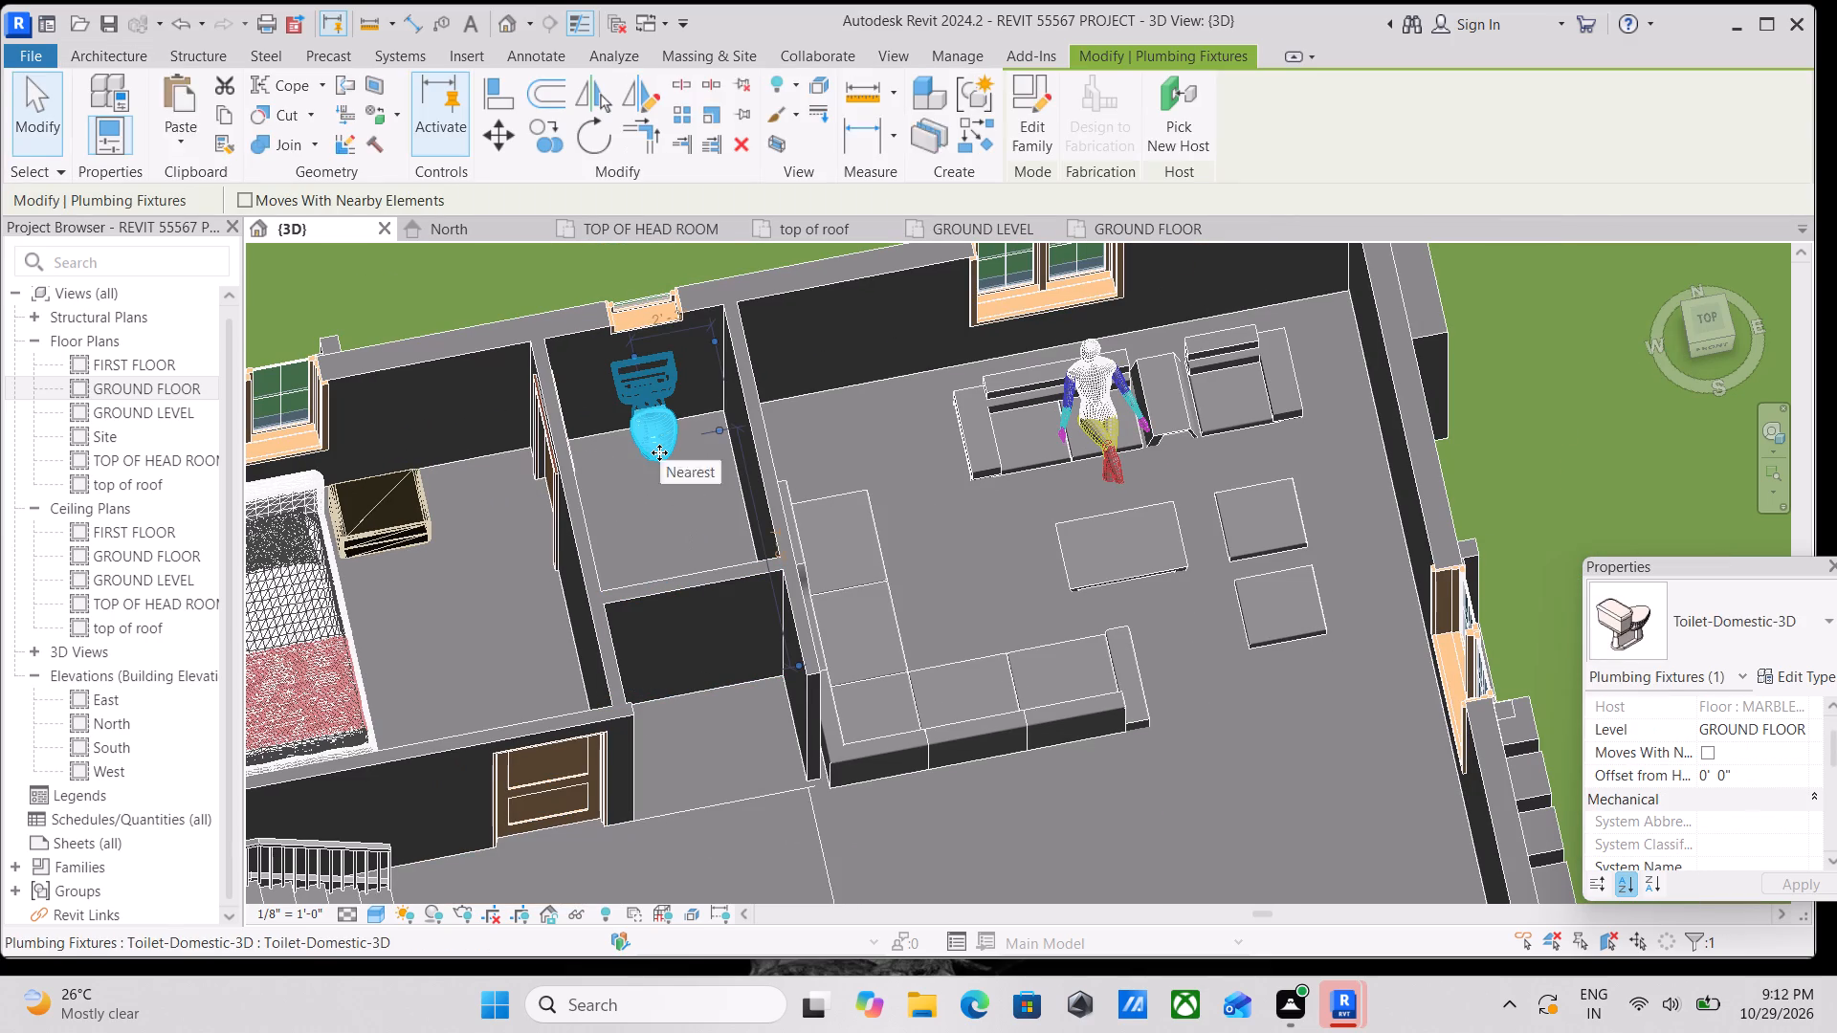
key("Down")
key("Down")
key("Down")
key("Down")
key("Down")
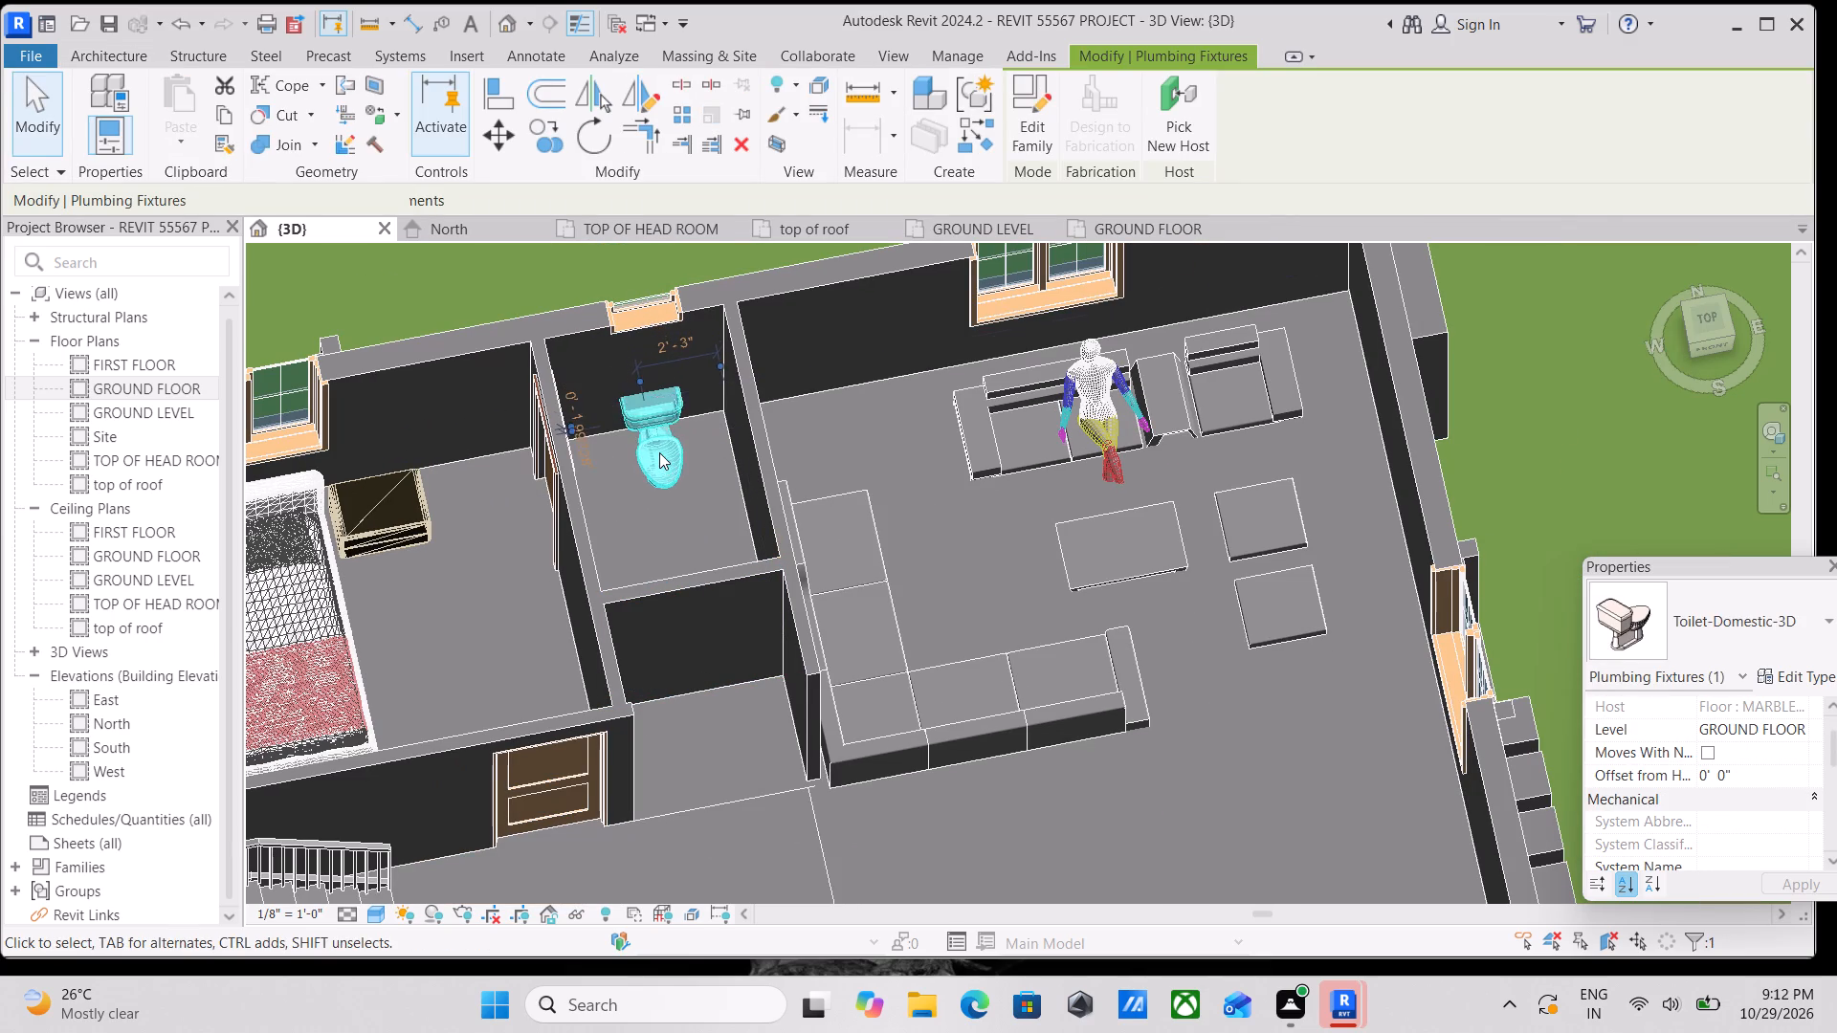
key("Down")
key("Down")
key("Down")
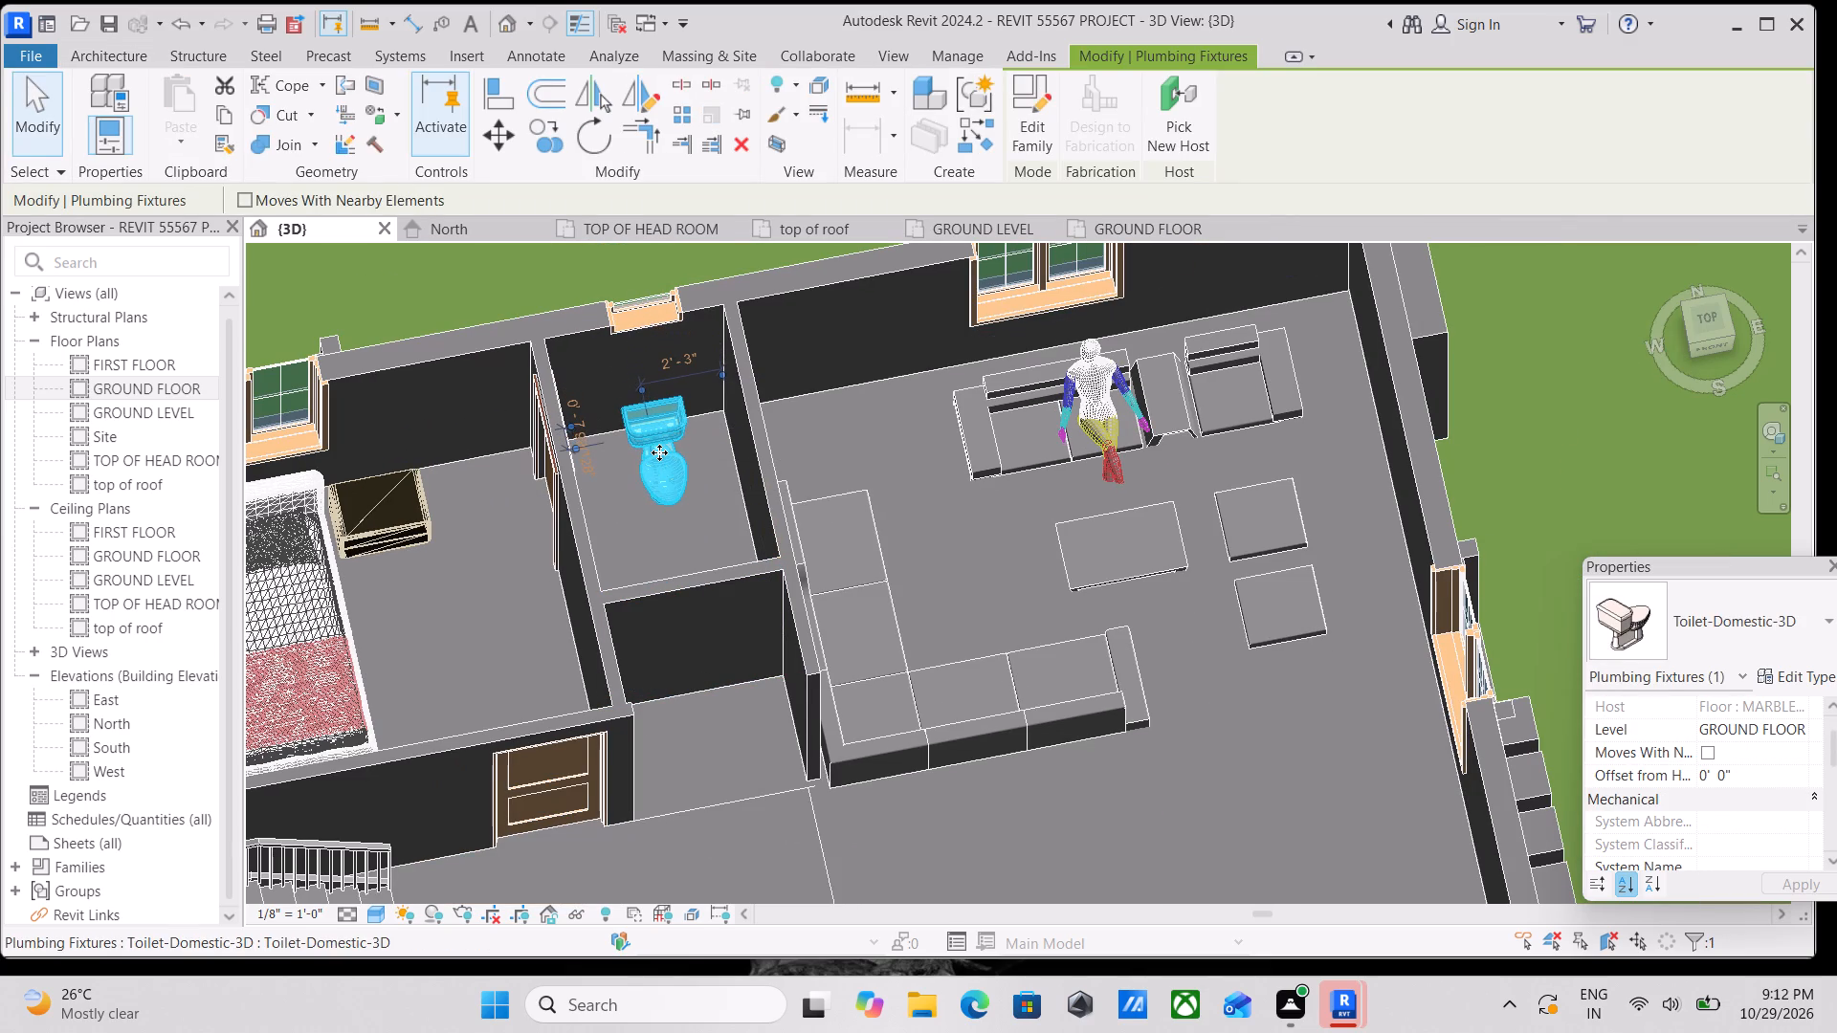
key("Up")
key("Up")
key("Up")
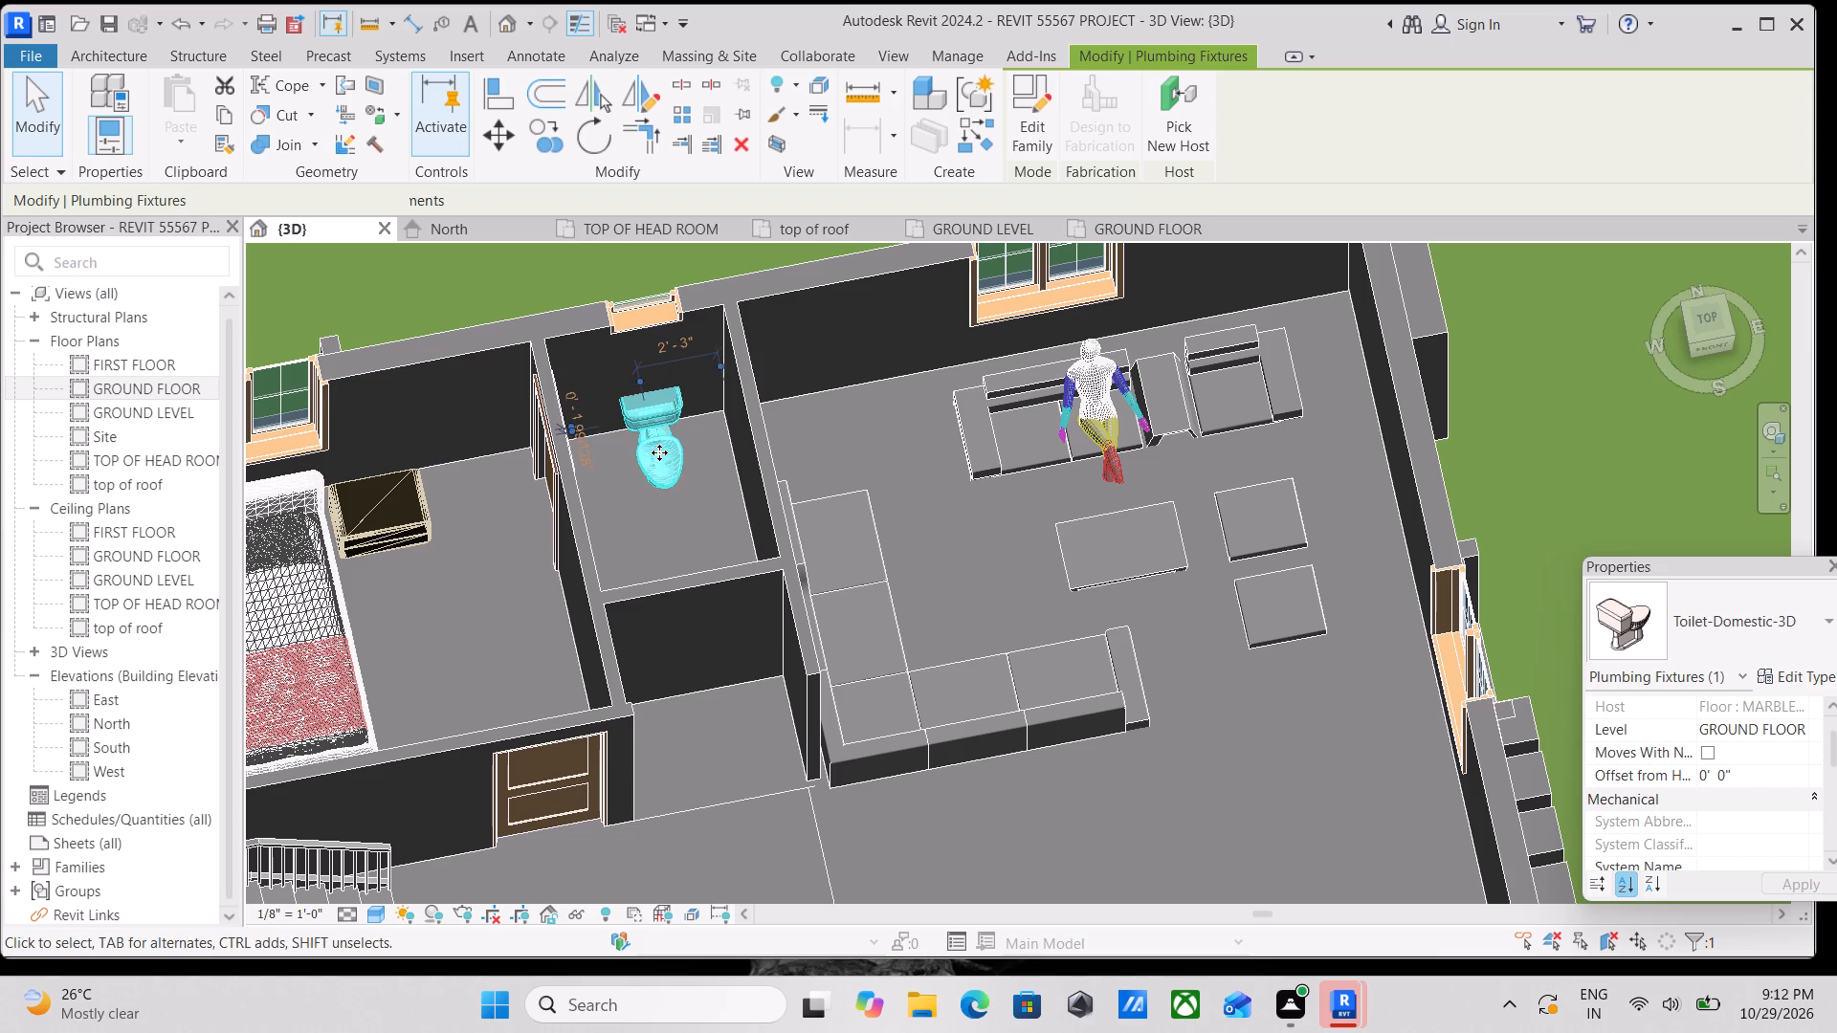
key("Escape")
Select the bathroom toilet after checking its position against the outer wall up close from the side.
scroll(668, 463, "down", 1)
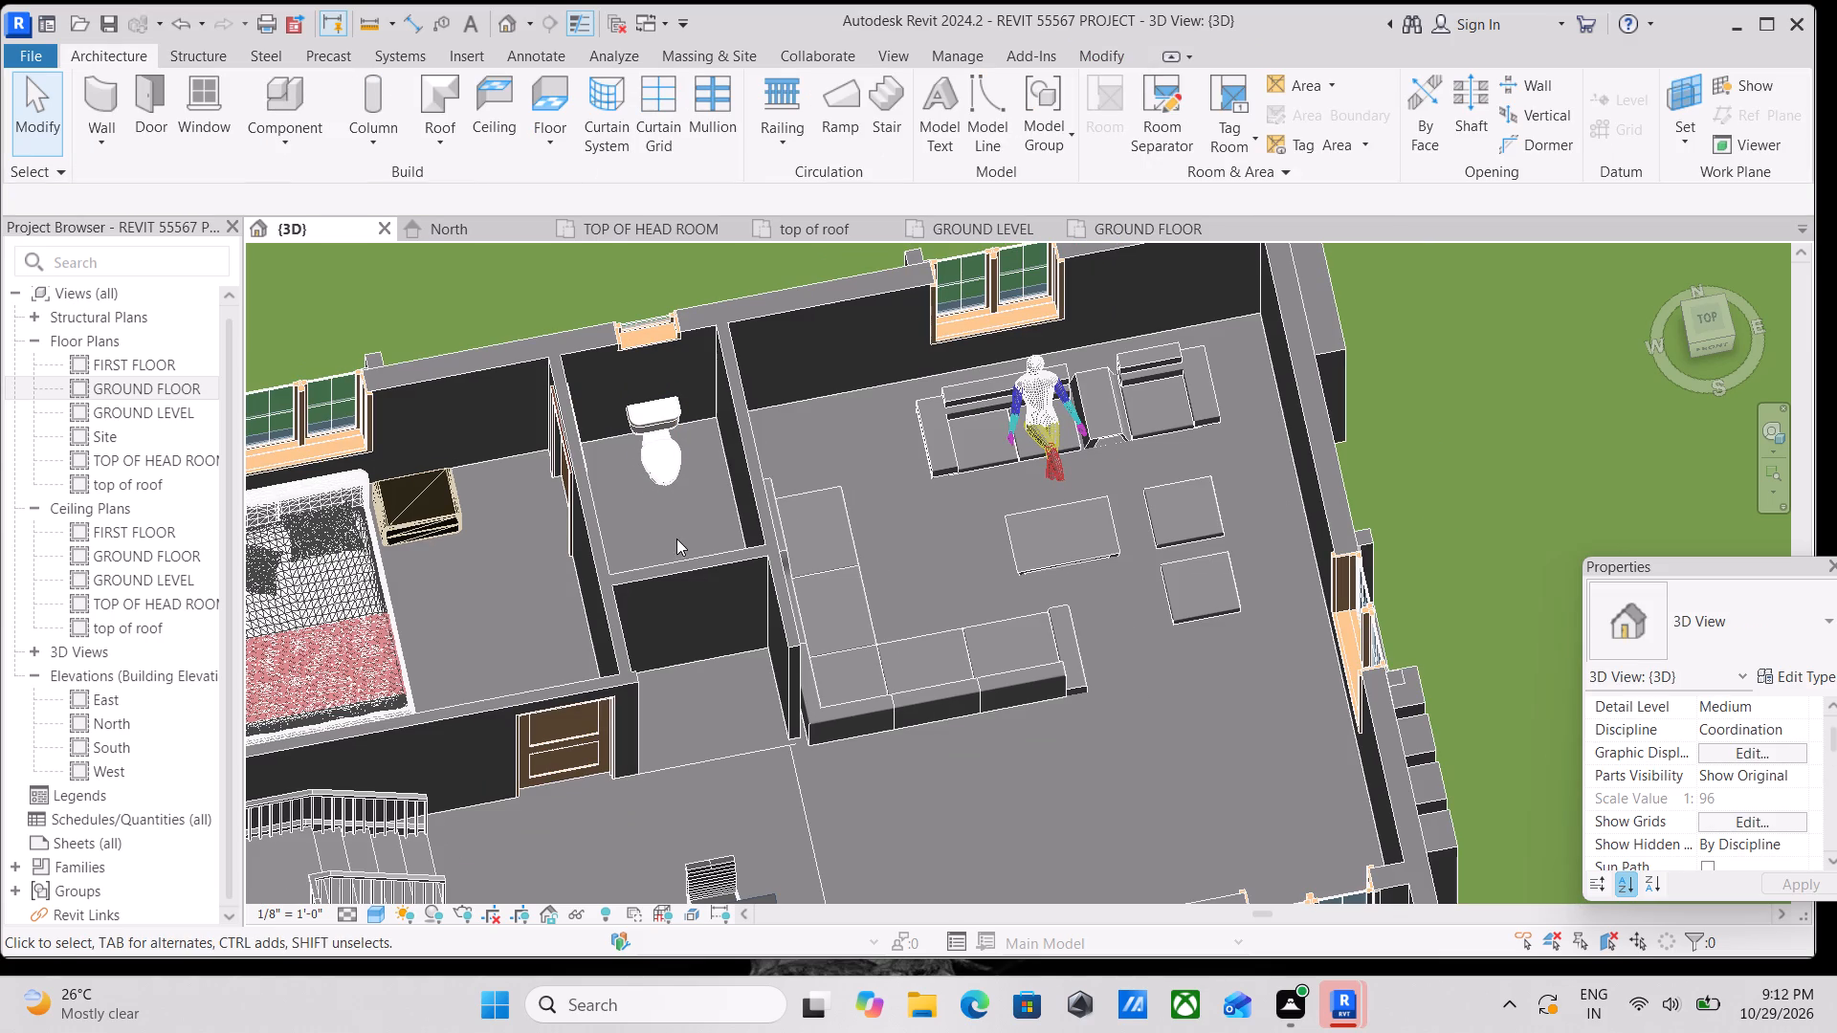
middle_click_drag(666, 521, 843, 594, "shift")
middle_click_drag(622, 560, 1011, 346)
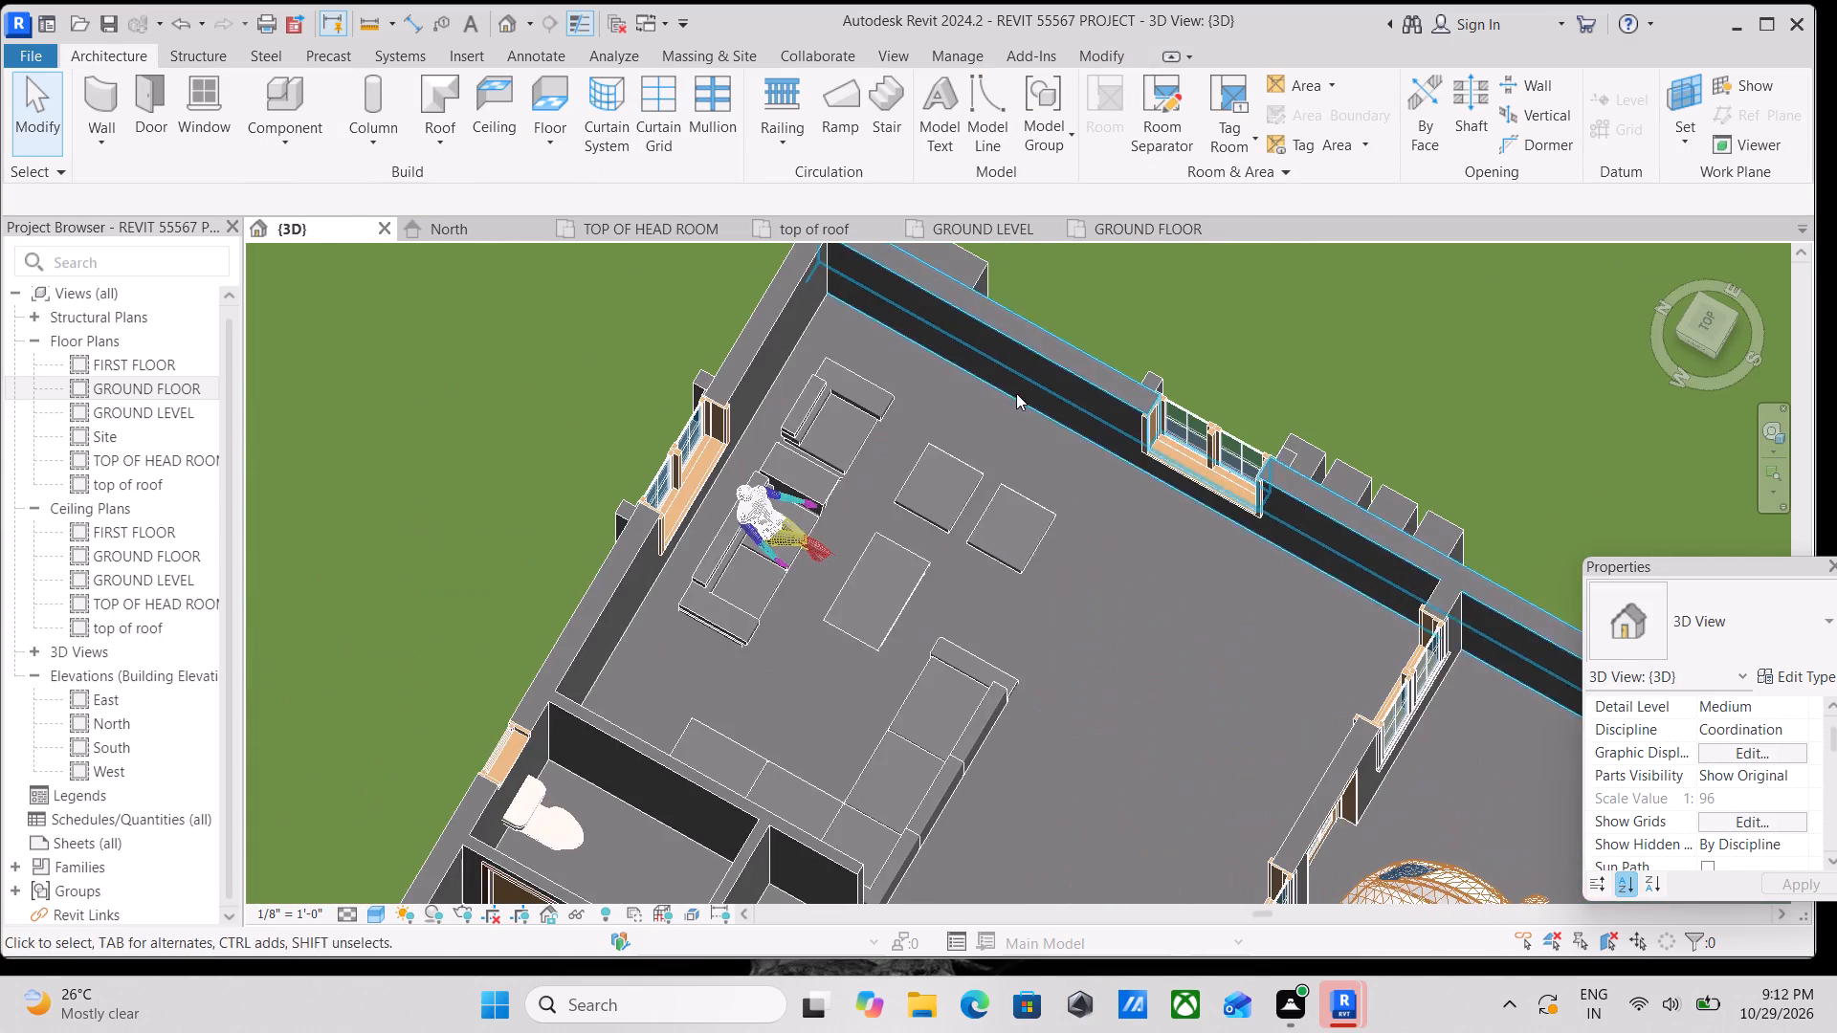
middle_click_drag(581, 665, 767, 452)
scroll(717, 635, "up", 10)
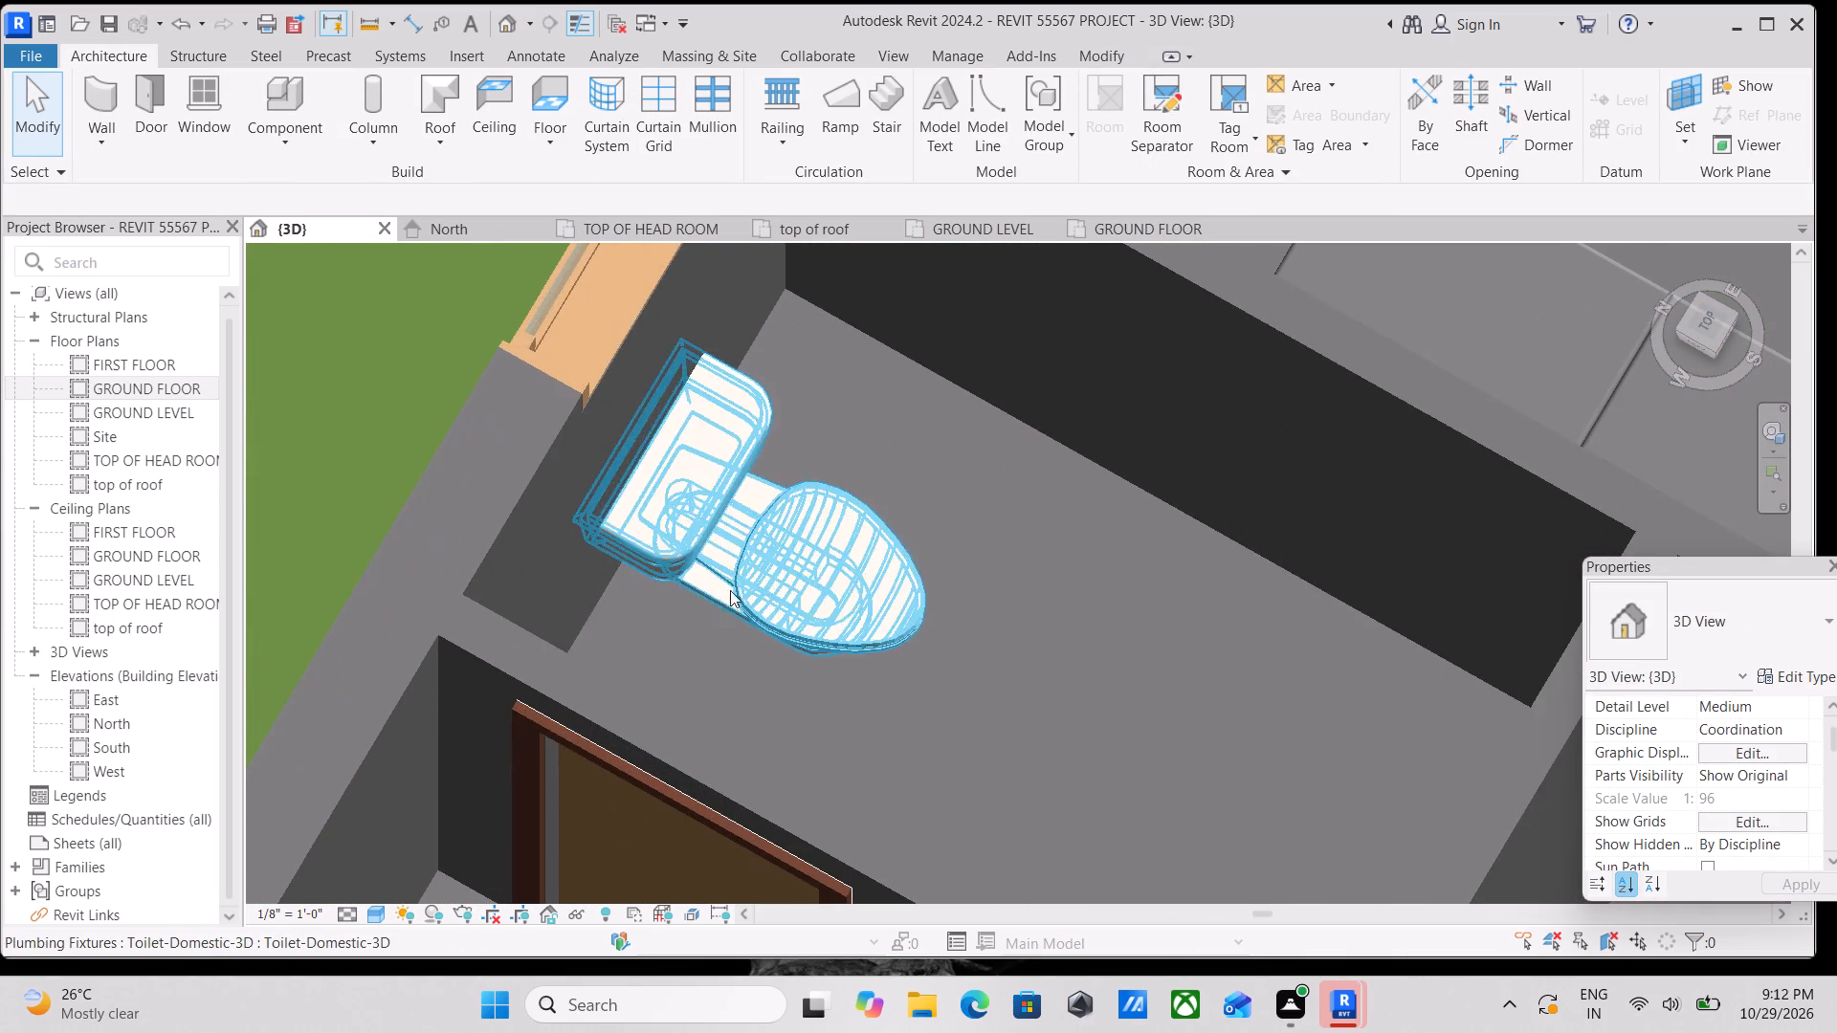
left_click(717, 516)
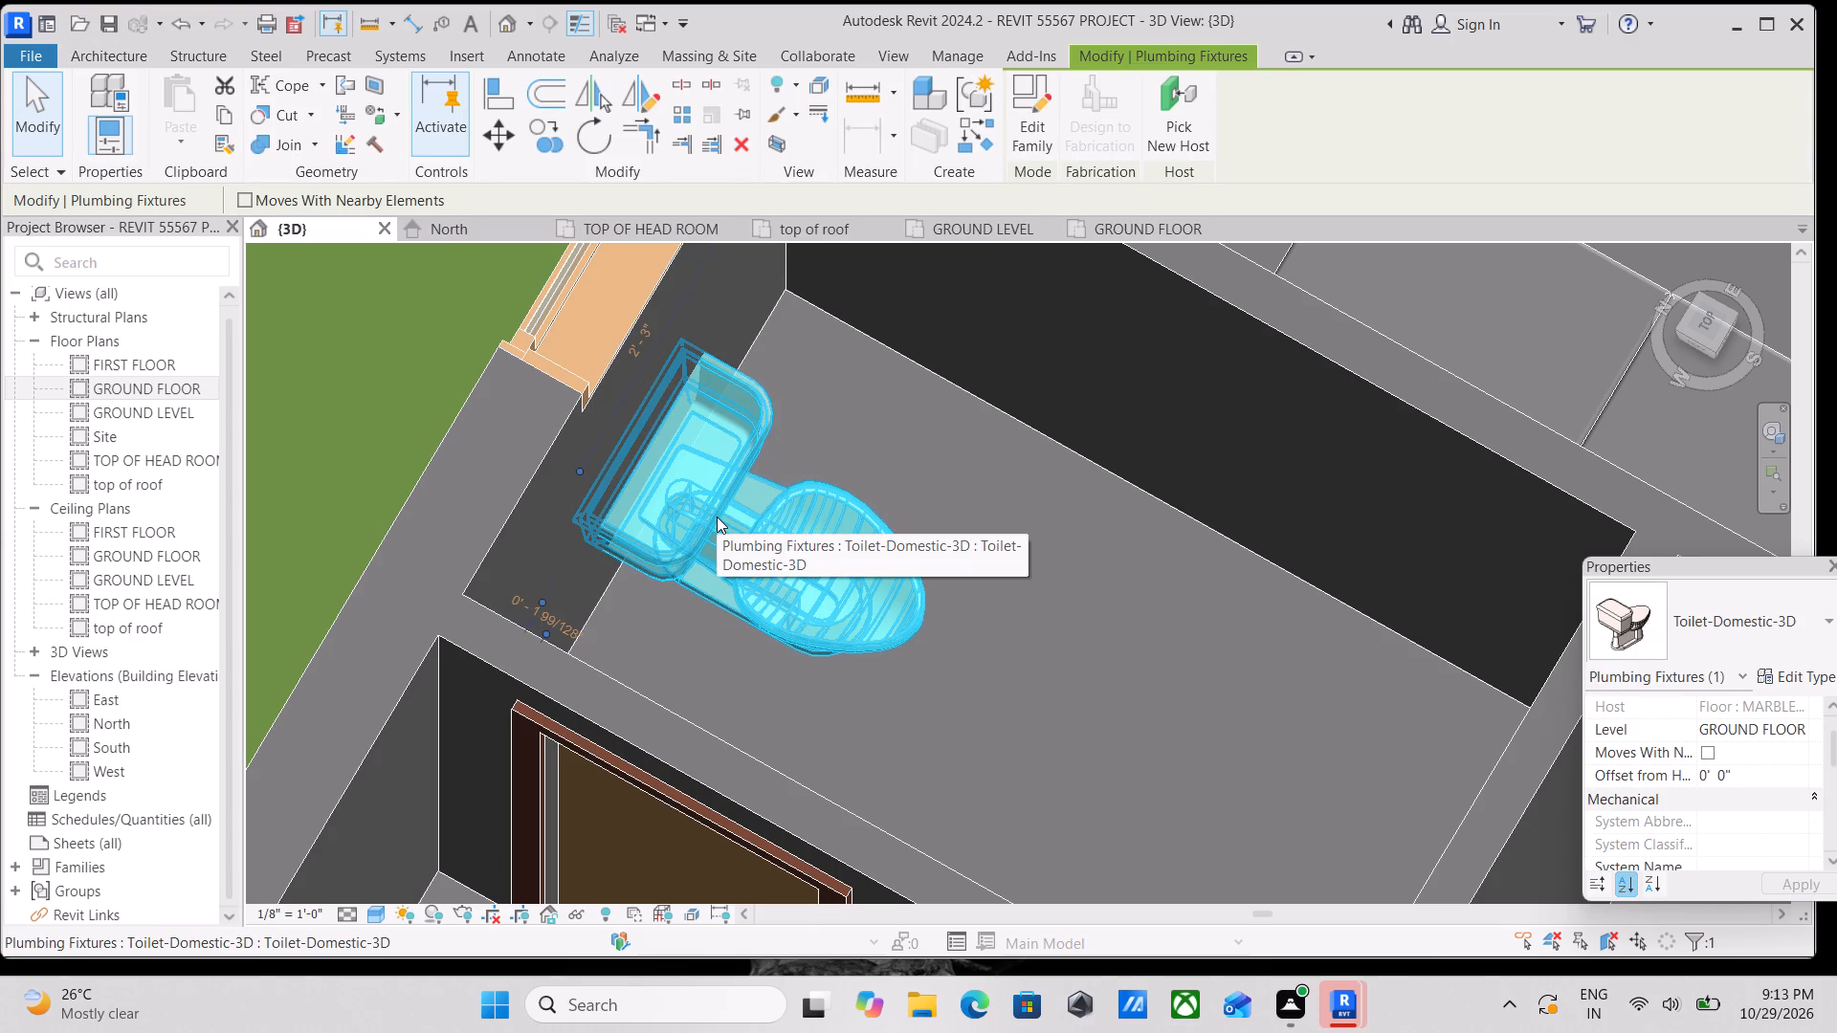
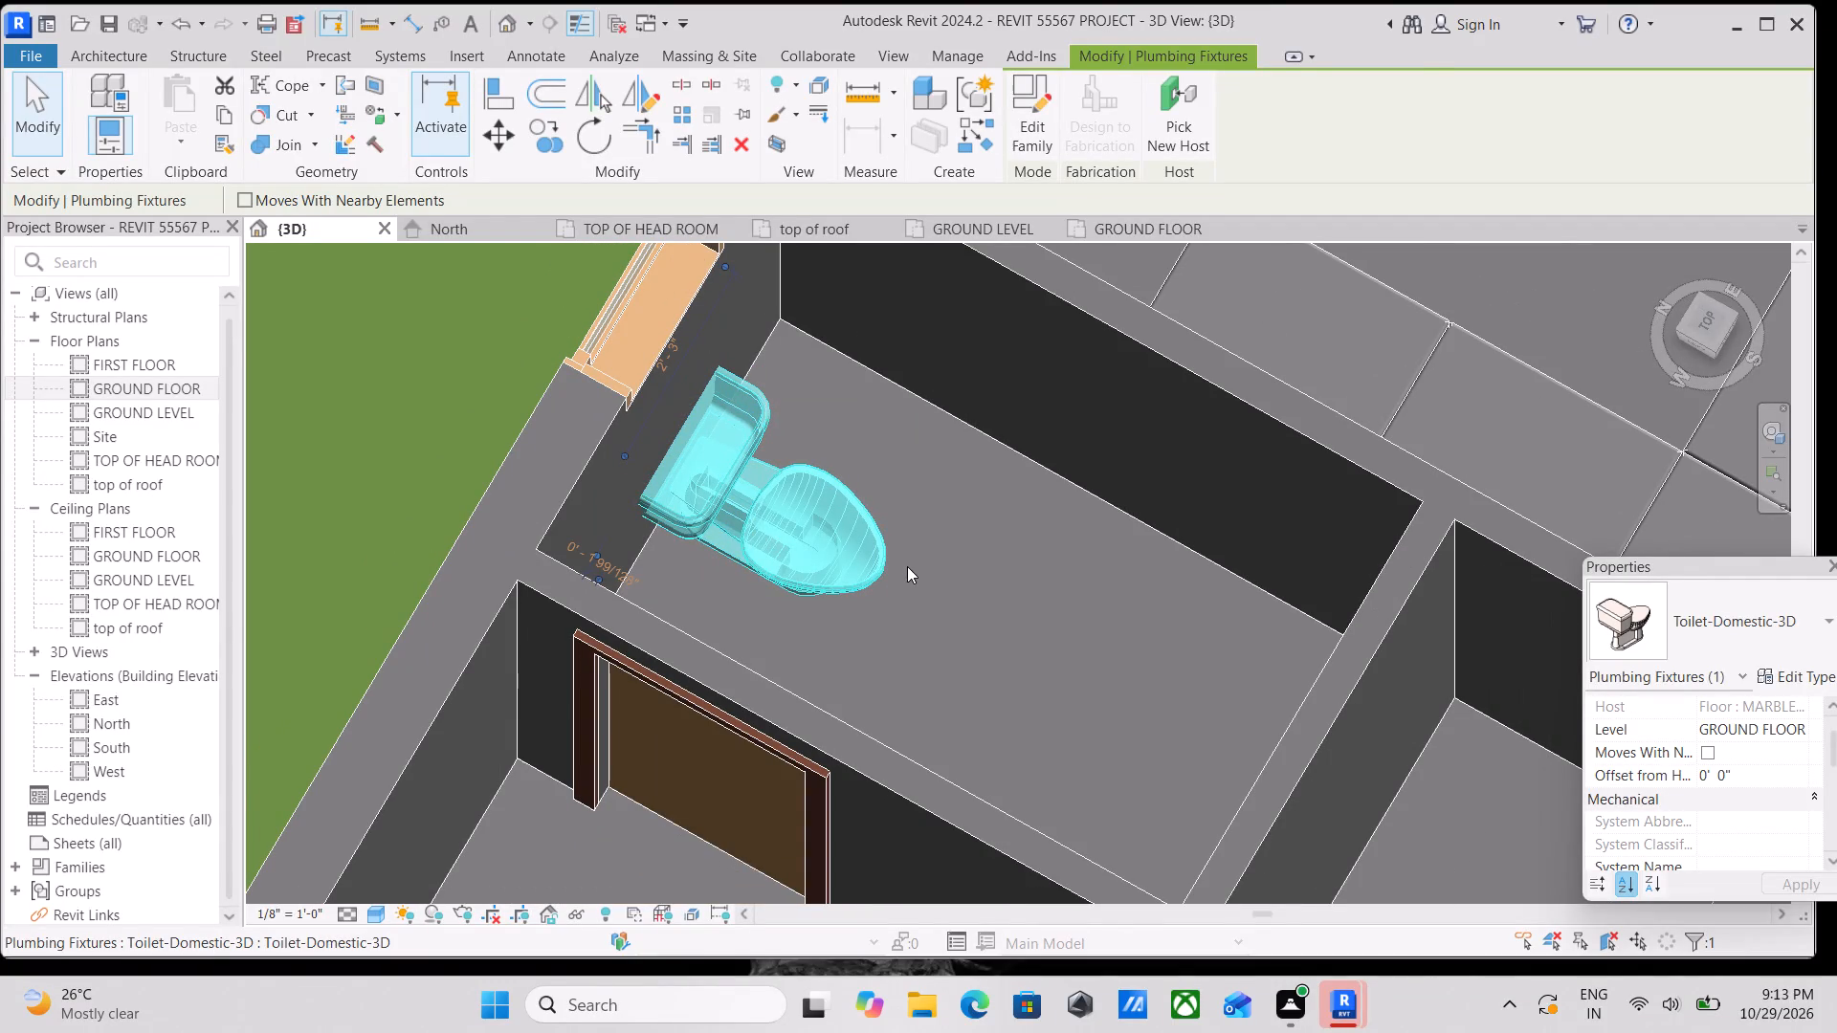
Nudge the selected domestic toilet slightly away from the exterior window wall, further into the small ground-floor room.
key("Down")
key("Right")
key("Right")
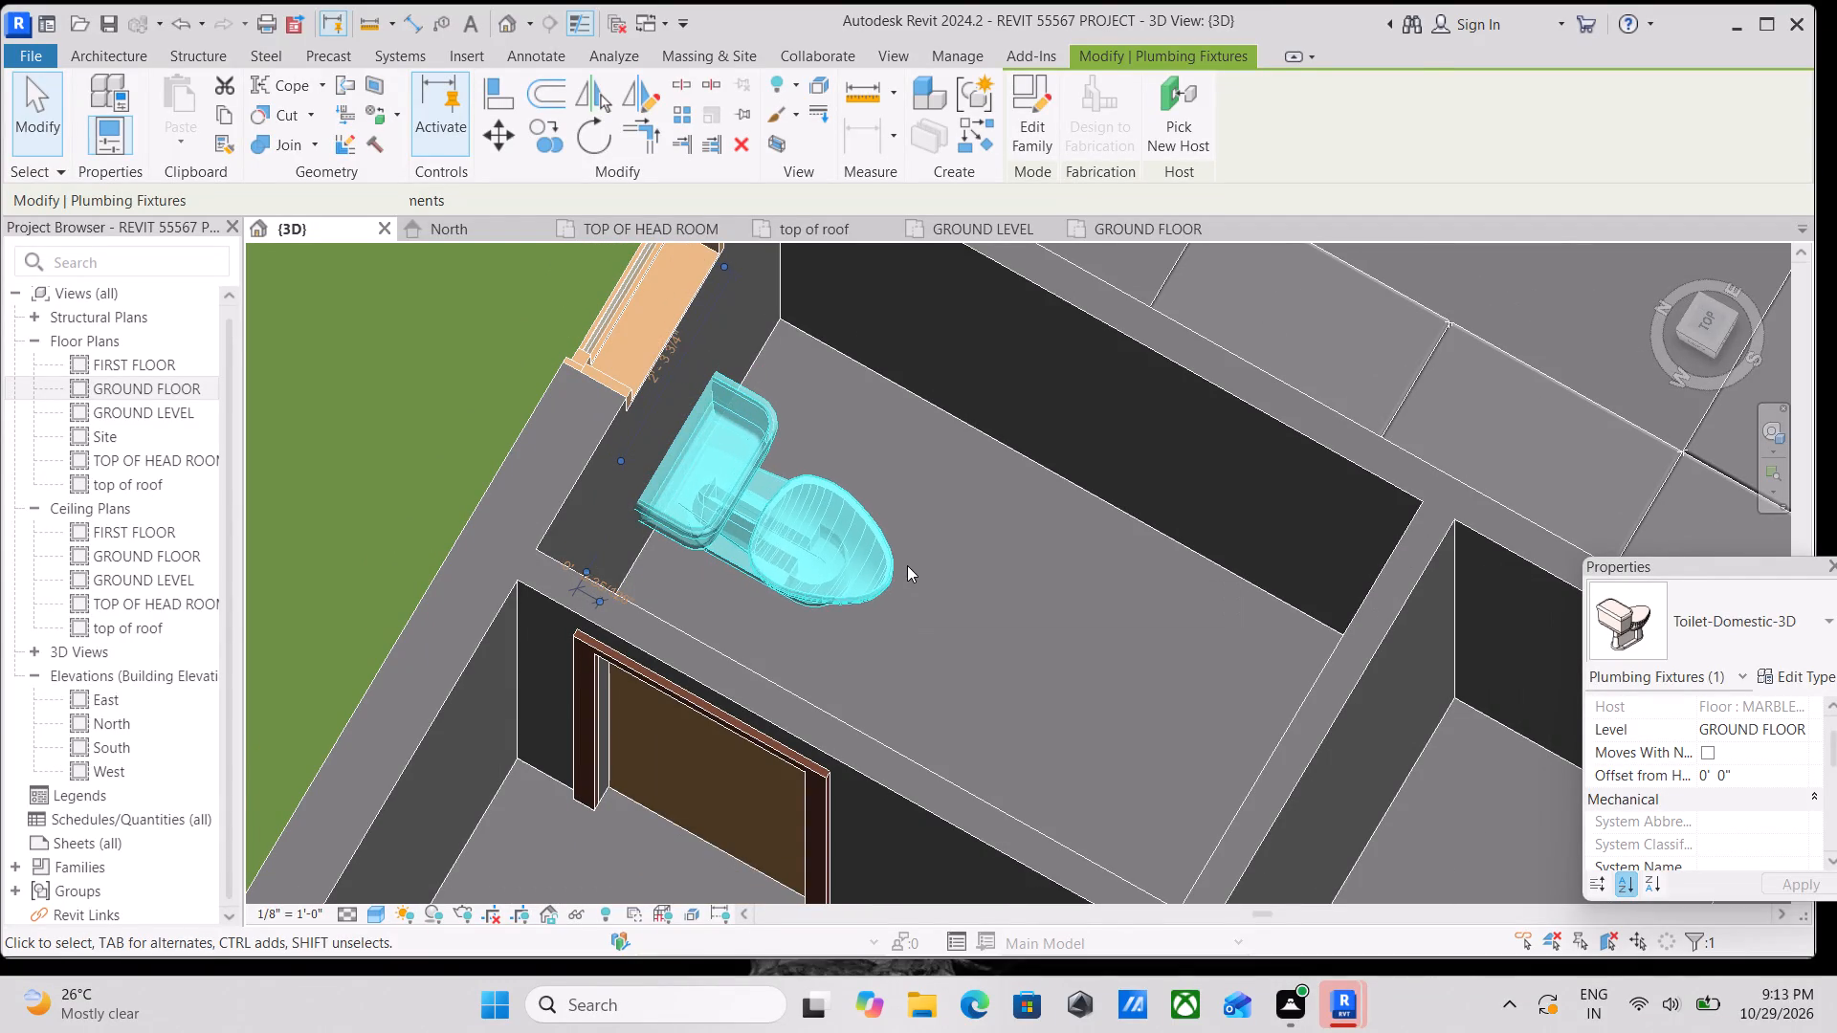
key("Right")
key("Right")
key("Right")
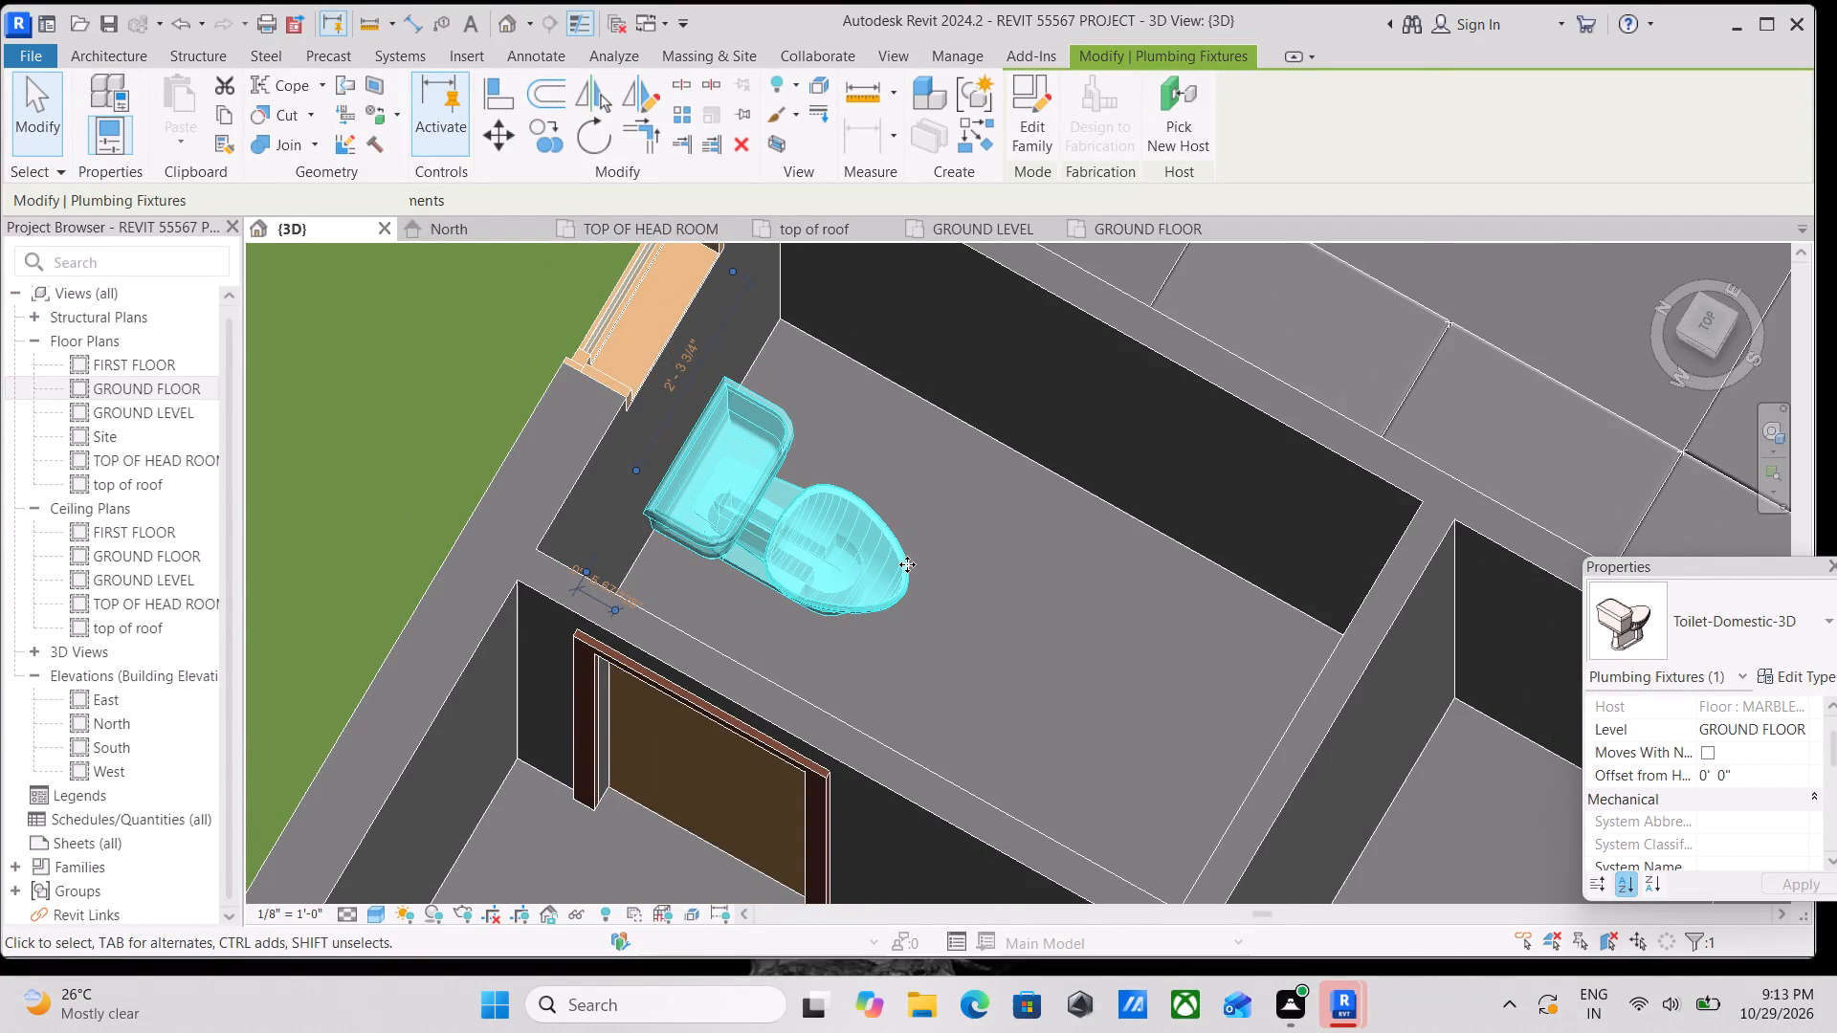
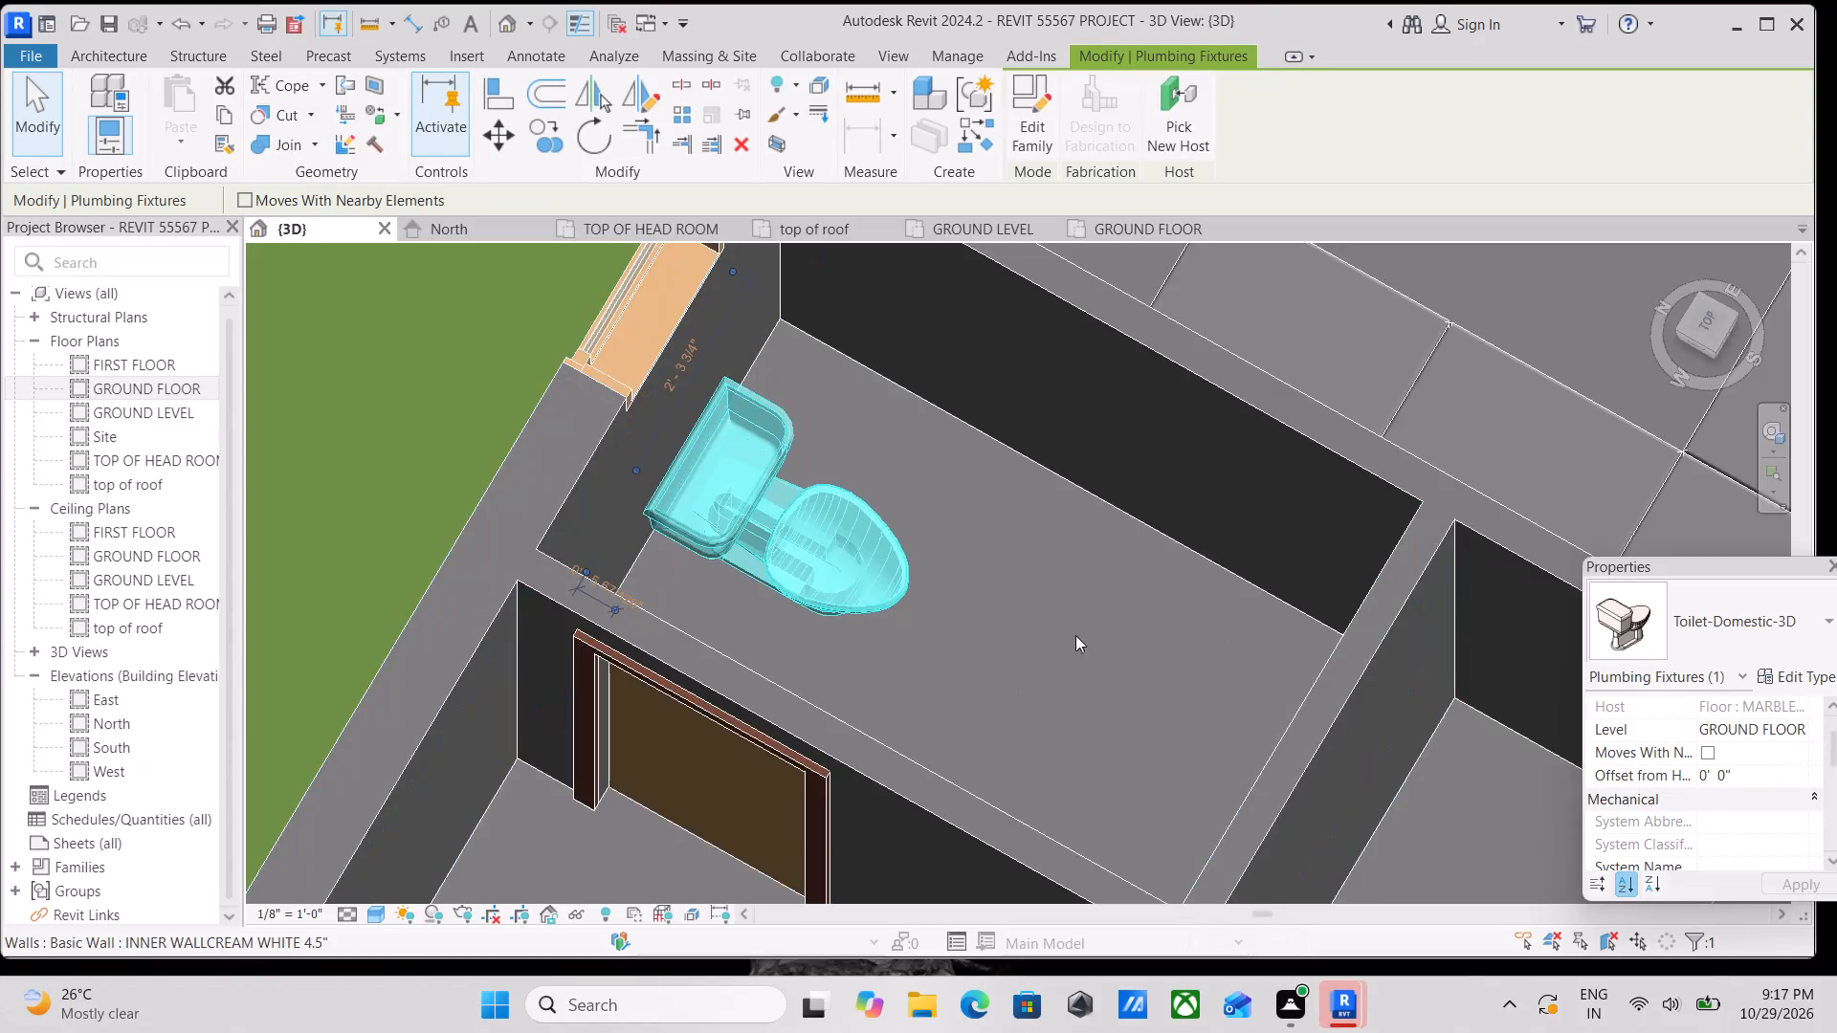
Deselect the toilet and examine the furnished ground-floor rooms, stair, kitchen and garage from several angles.
scroll(1347, 604, "down", 8)
key("grave")
scroll(1108, 595, "down", 1)
key("Escape")
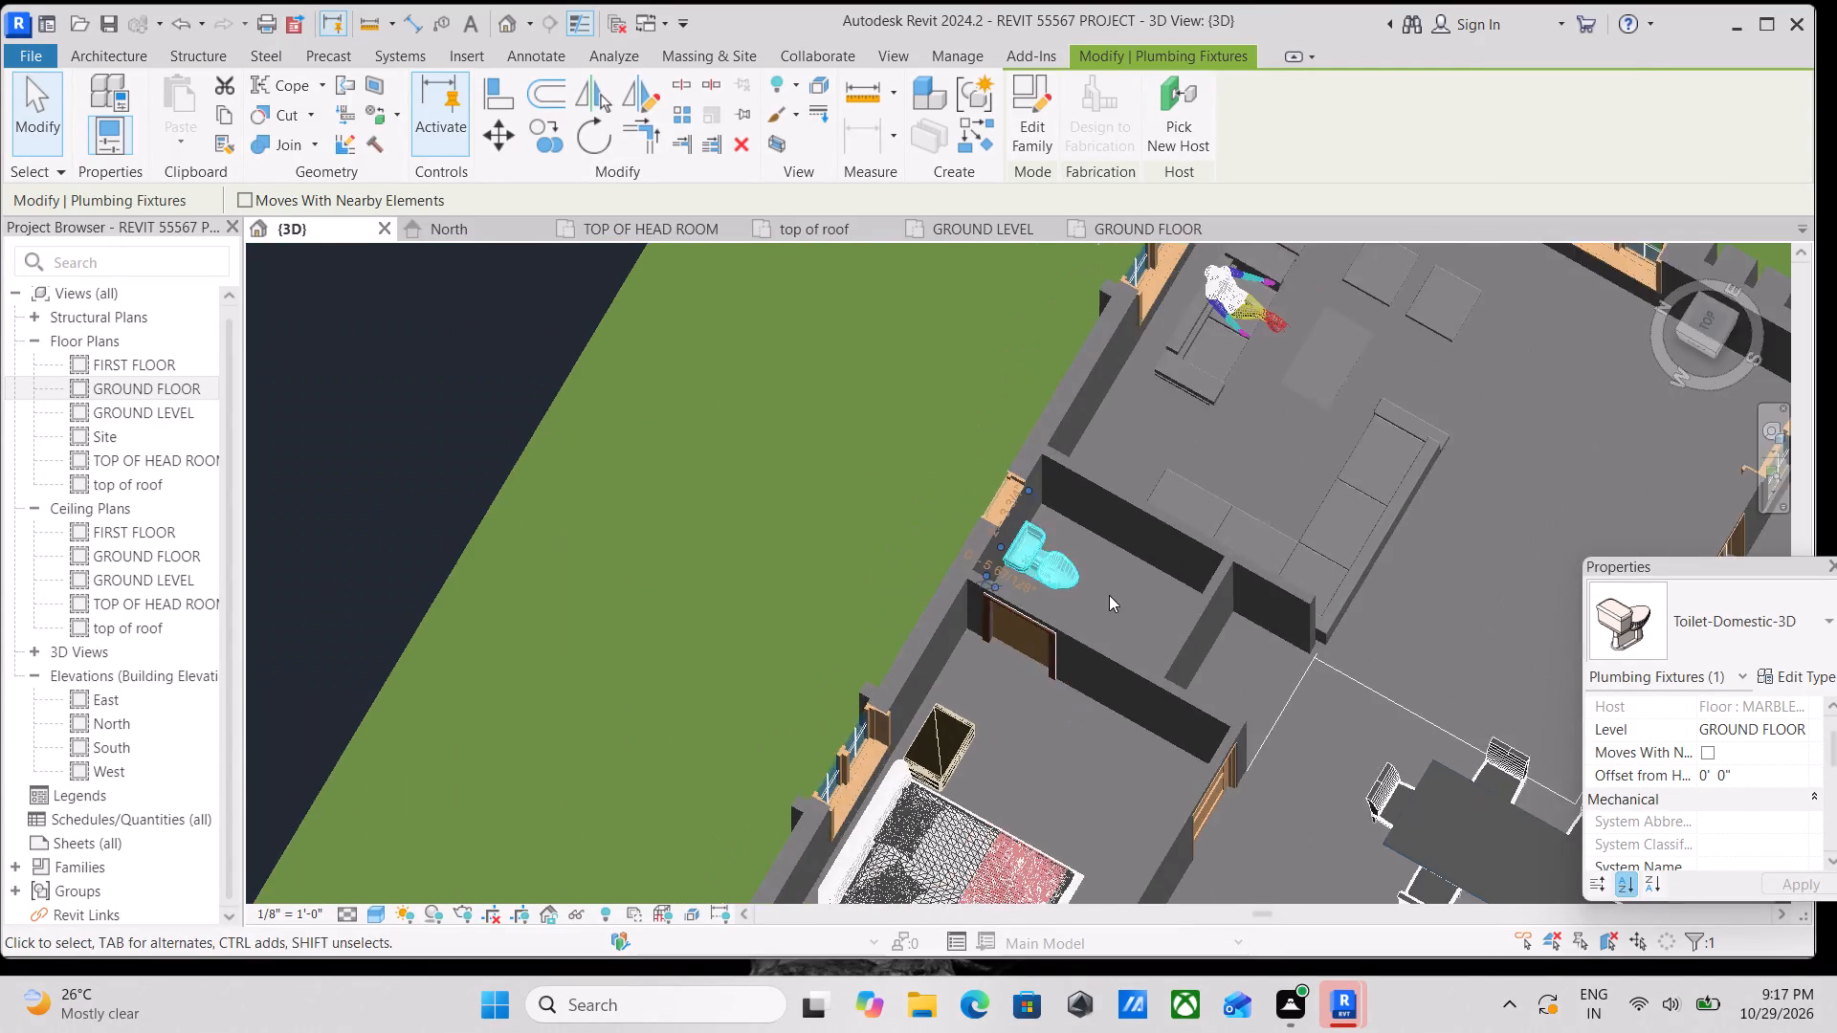
scroll(1109, 595, "down", 6)
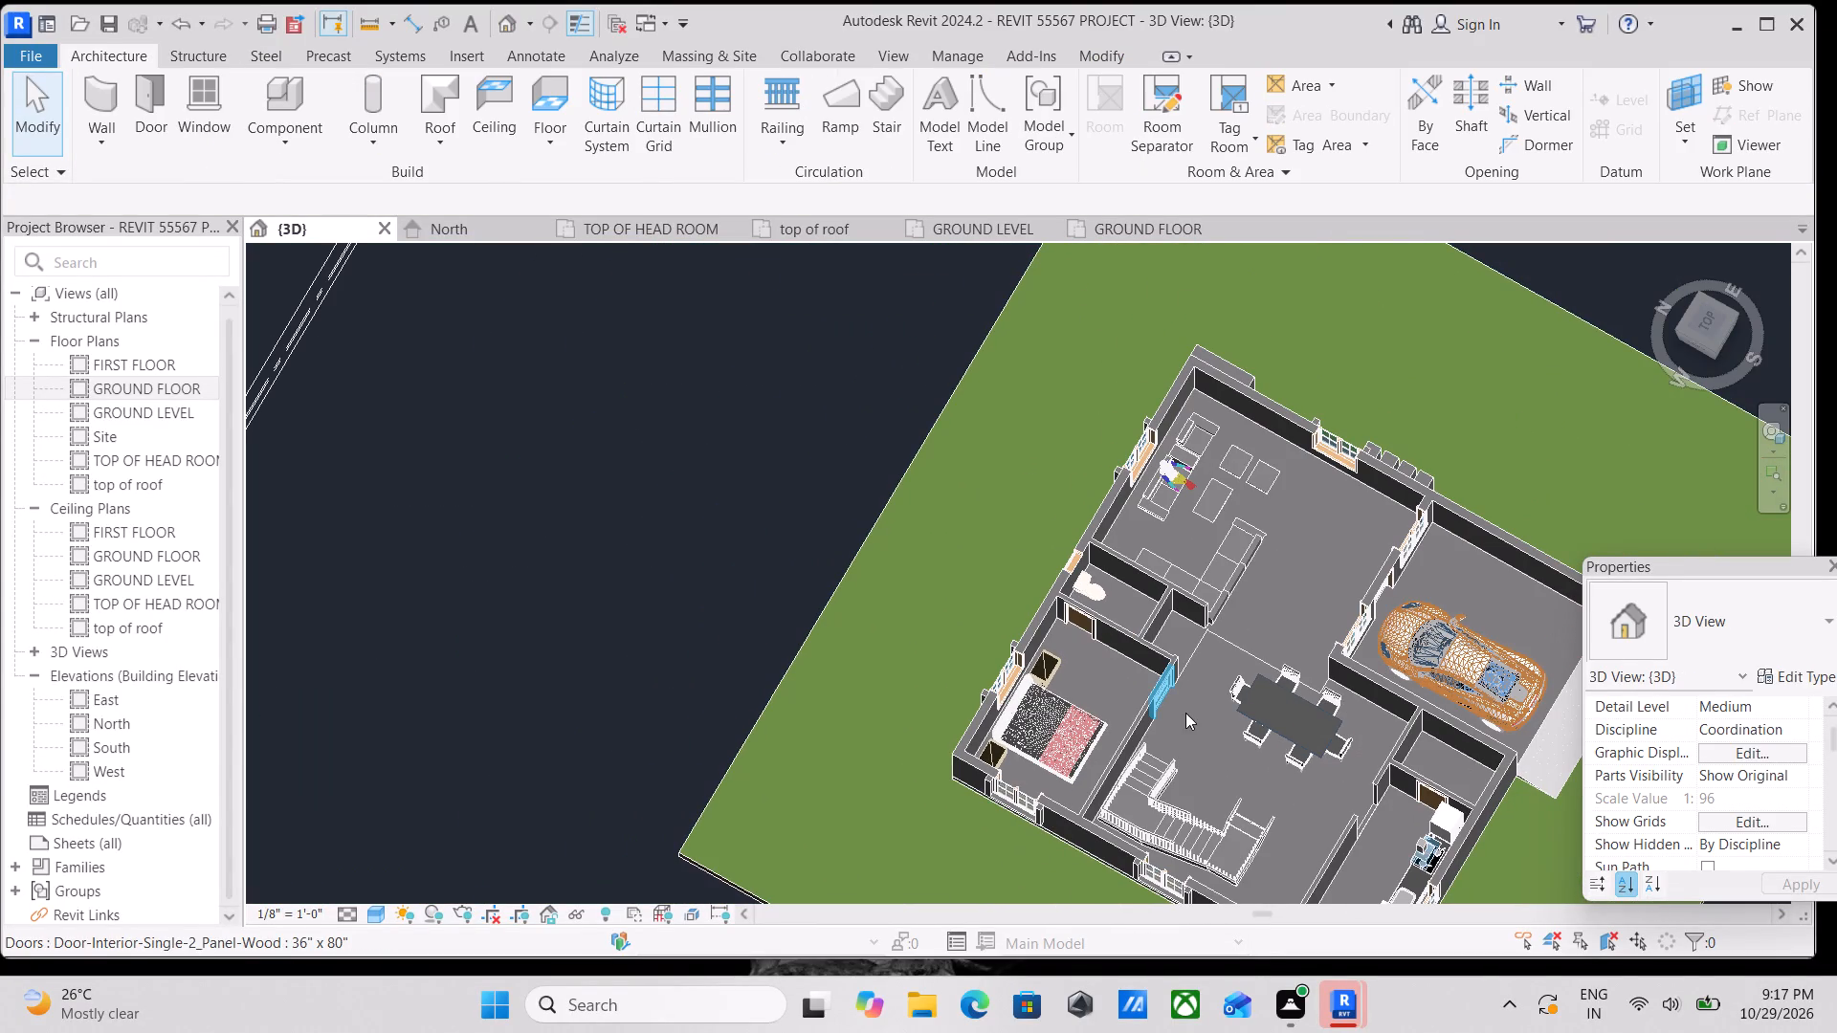
middle_click_drag(1176, 703, 904, 527, "shift")
scroll(1254, 499, "up", 5)
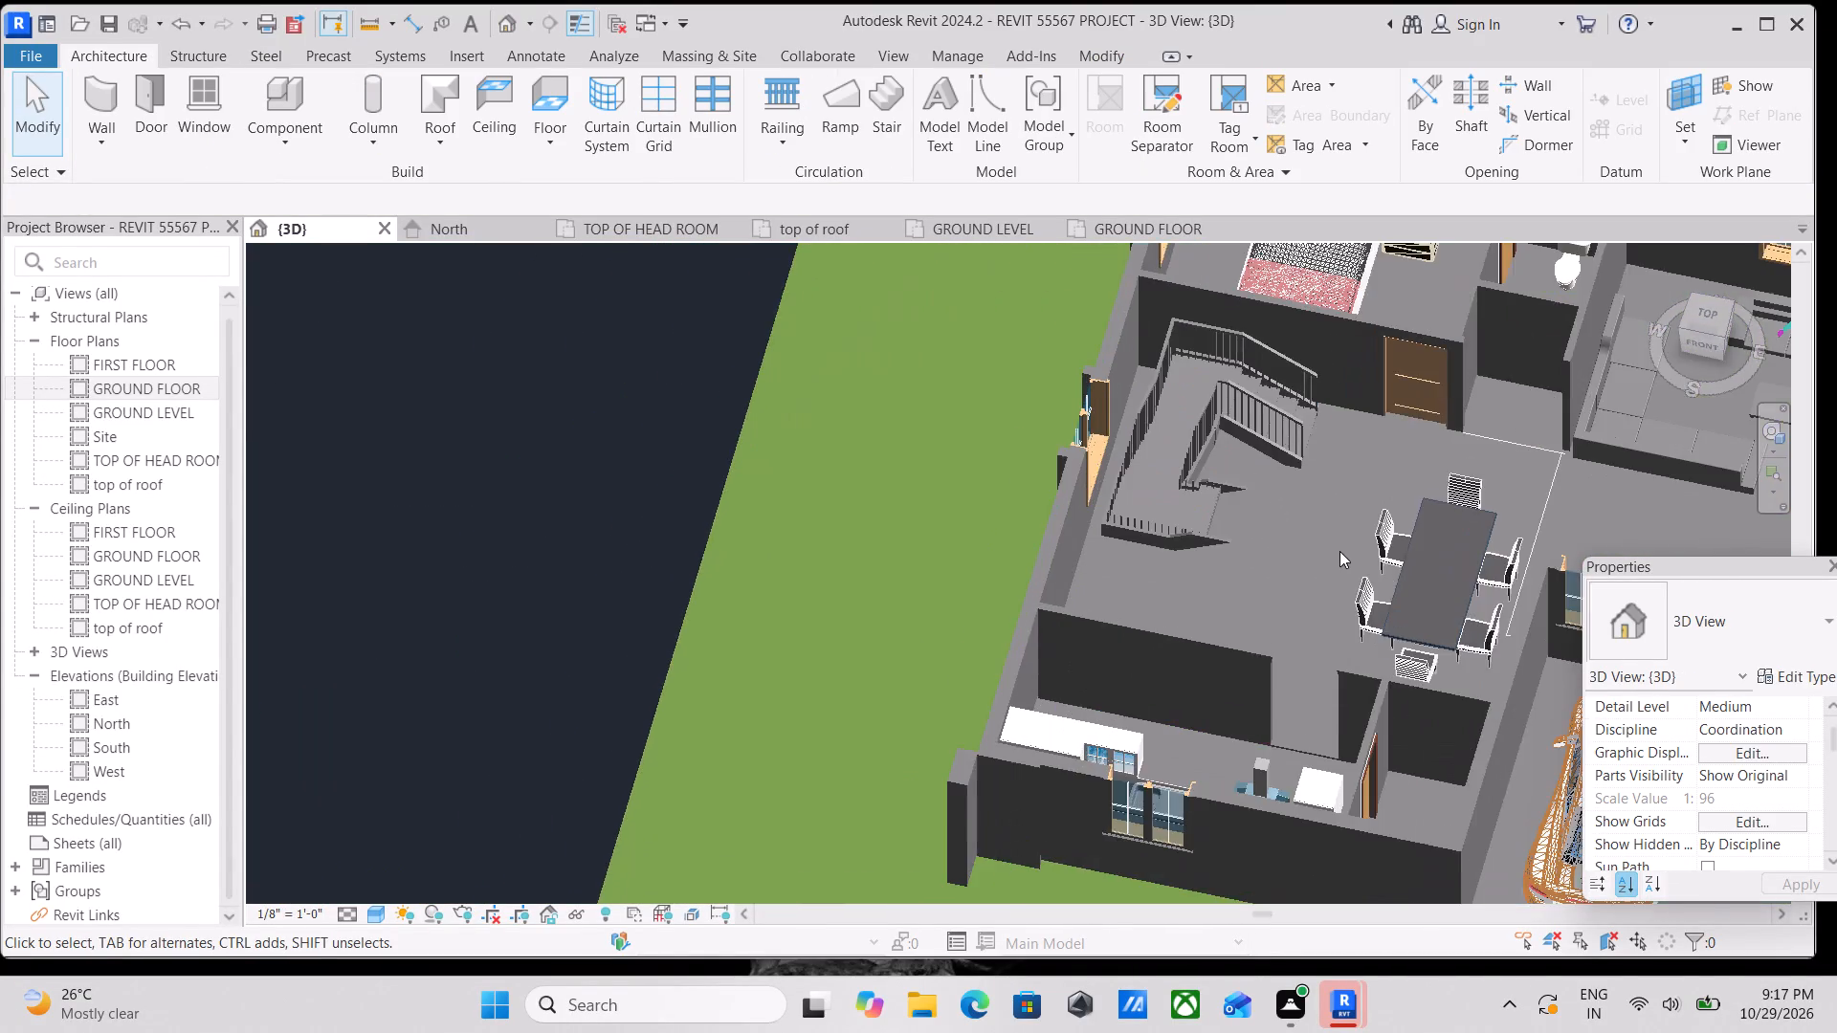
scroll(1339, 551, "up", 2)
middle_click_drag(1278, 535, 1074, 517, "shift")
scroll(1159, 516, "down", 2)
middle_click_drag(1132, 518, 537, 524)
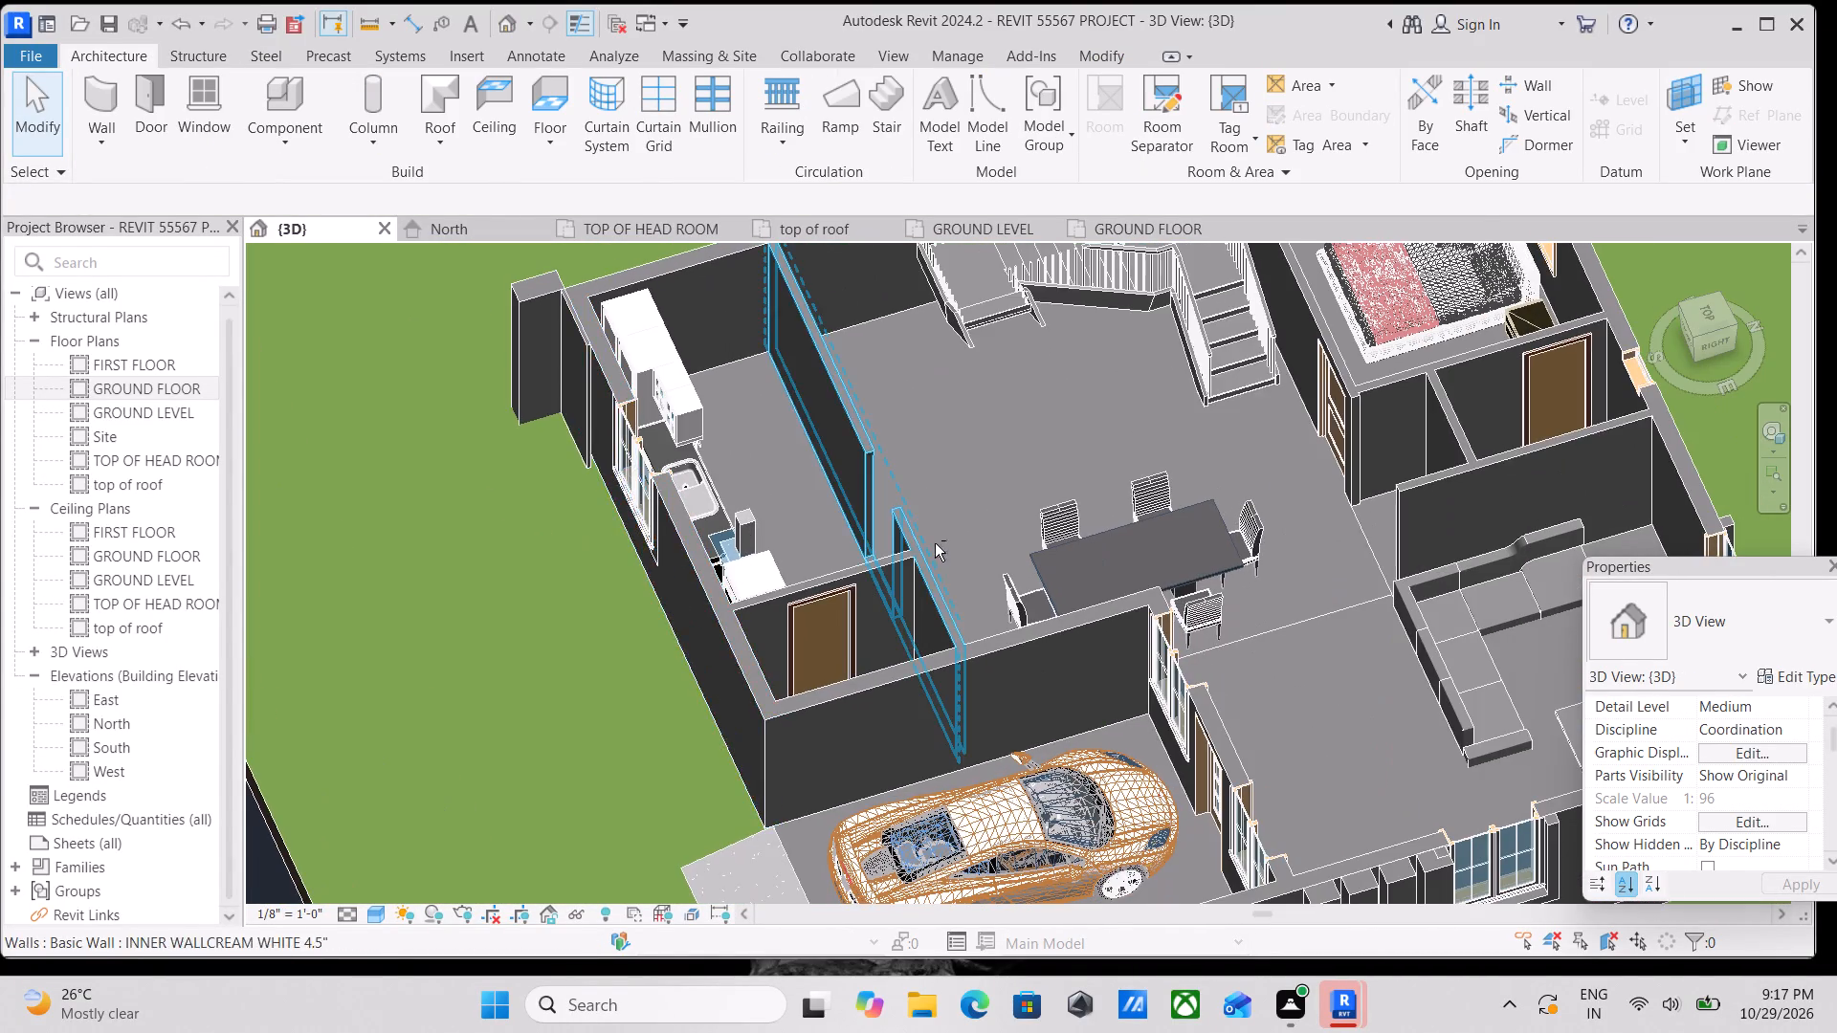
middle_click_drag(935, 543, 1133, 323, "shift")
middle_click_drag(993, 628, 1124, 728, "shift")
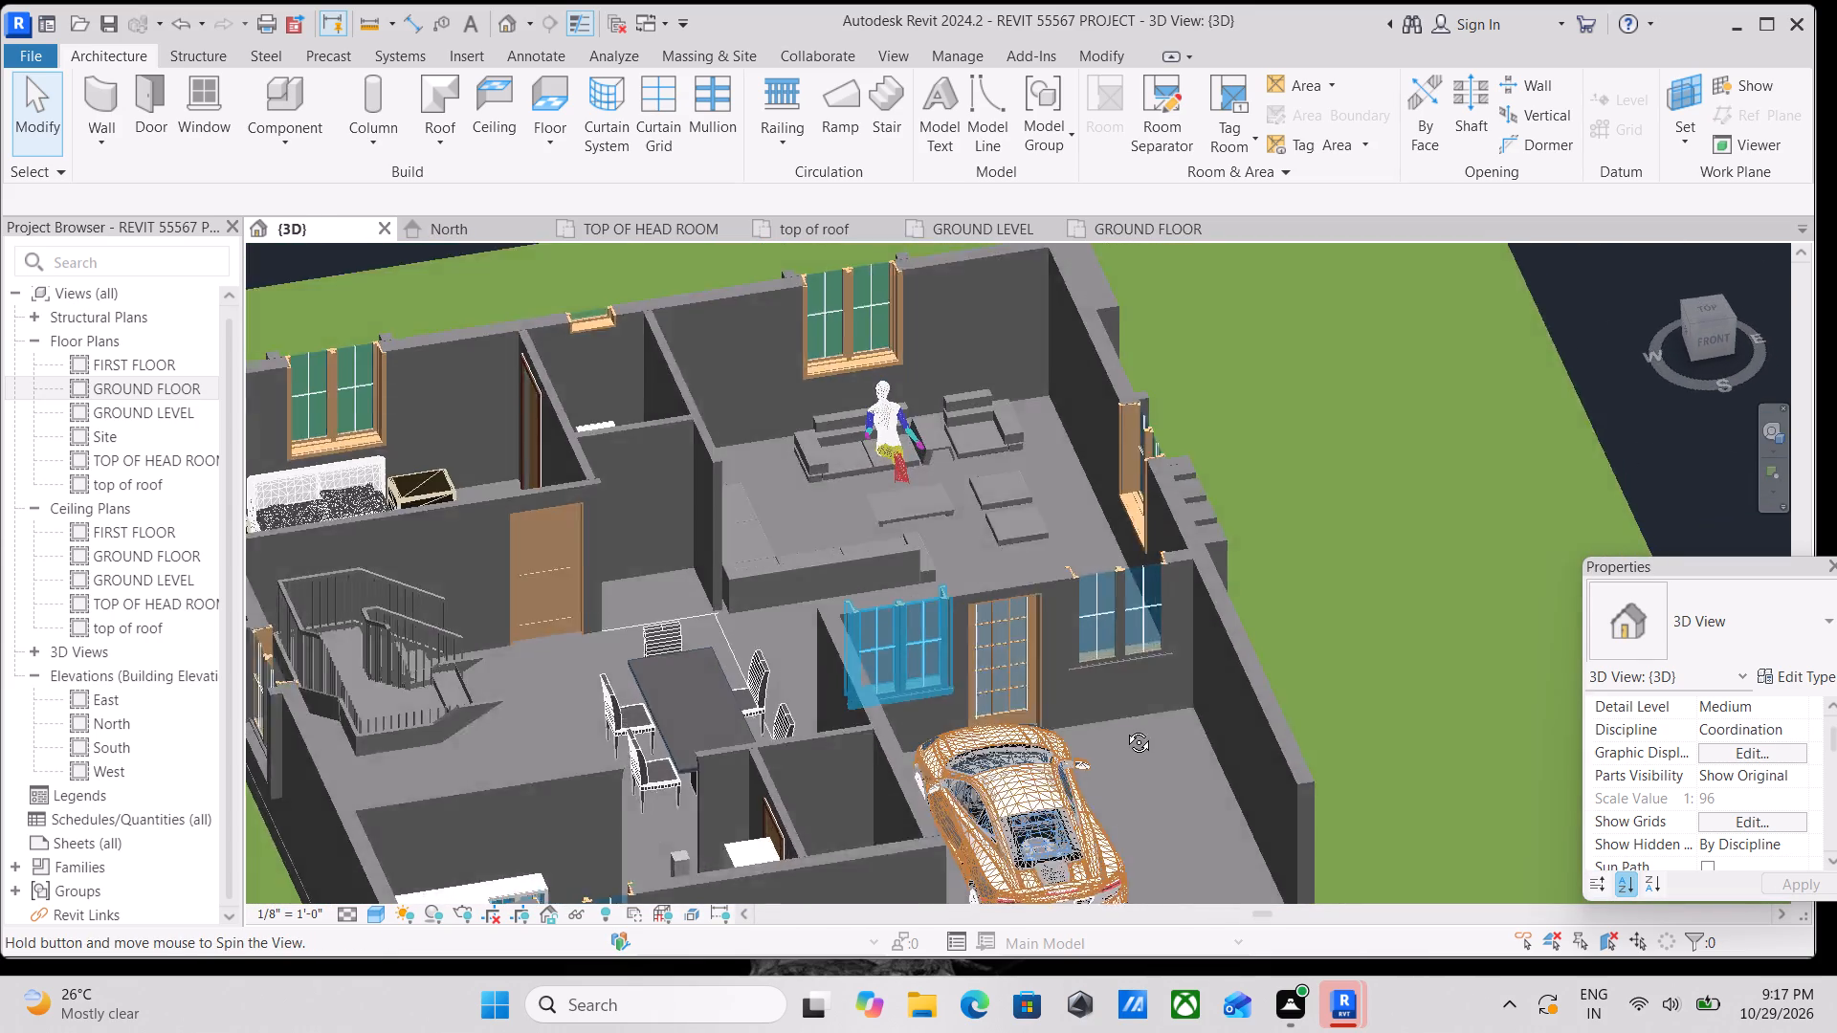
middle_click_drag(1124, 728, 1125, 729, "shift")
middle_click_drag(946, 529, 908, 574, "shift")
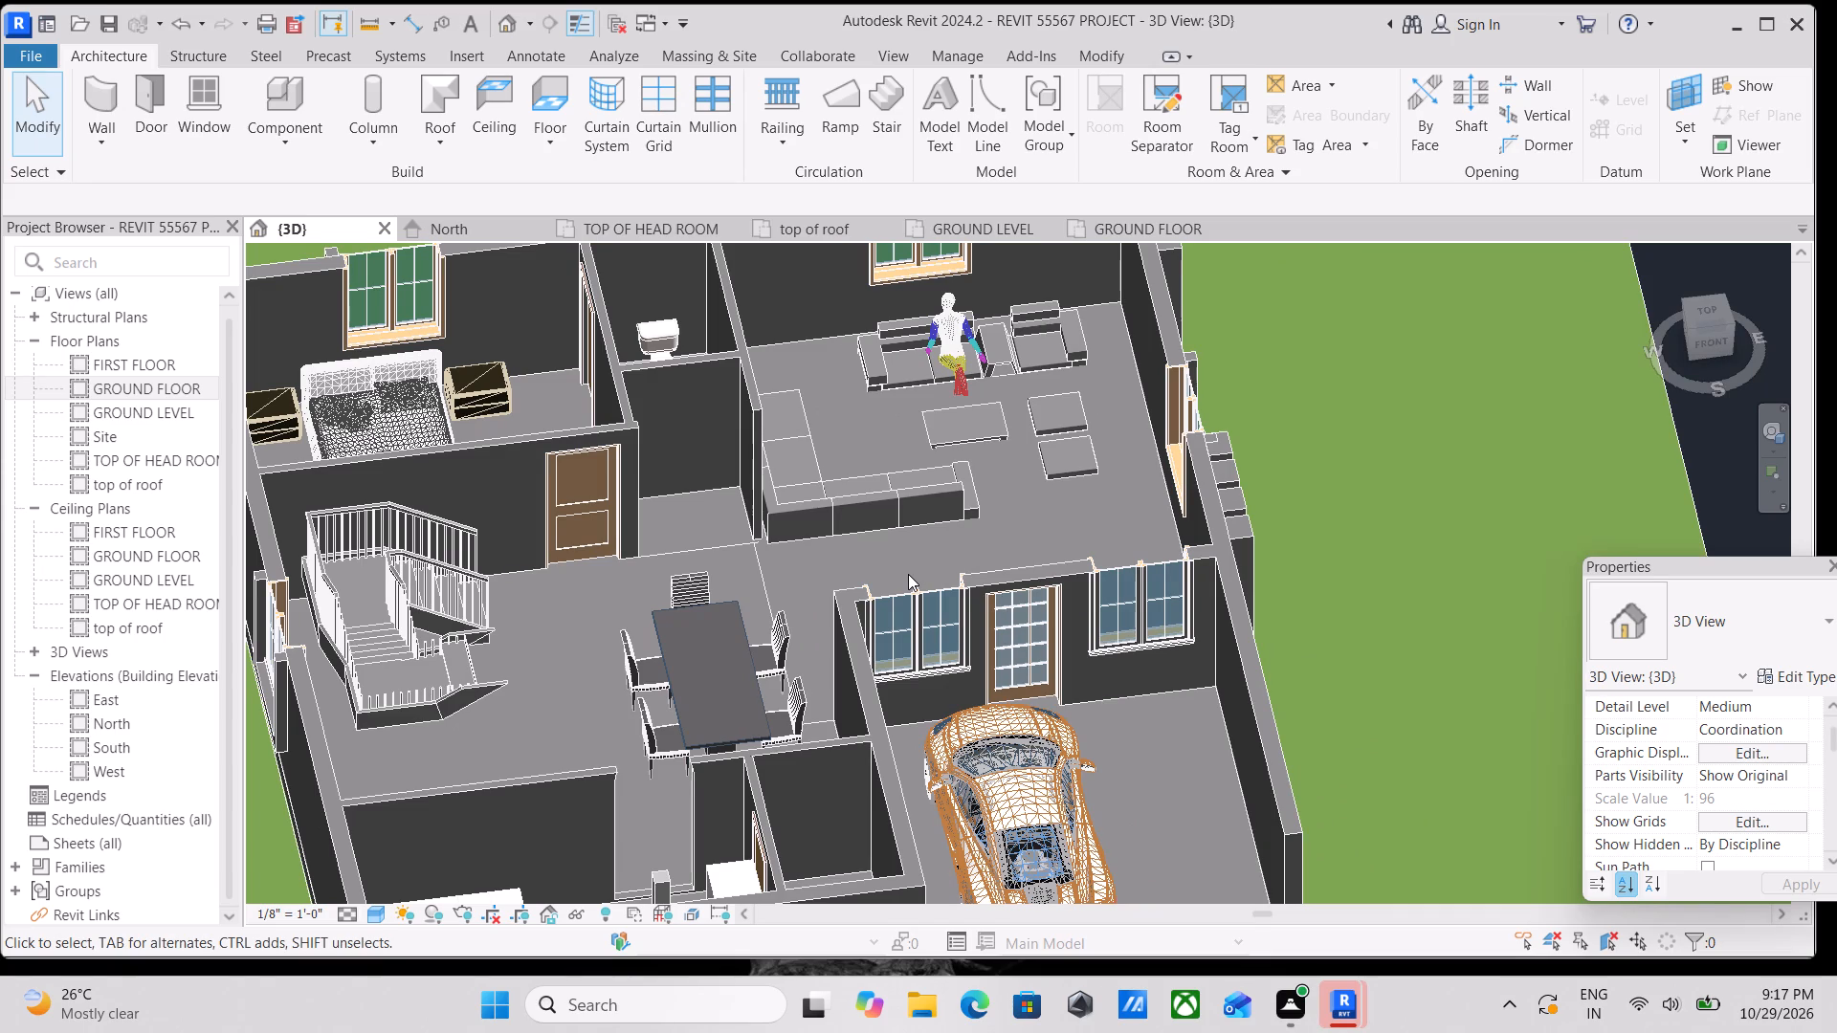
scroll(830, 486, "down", 7)
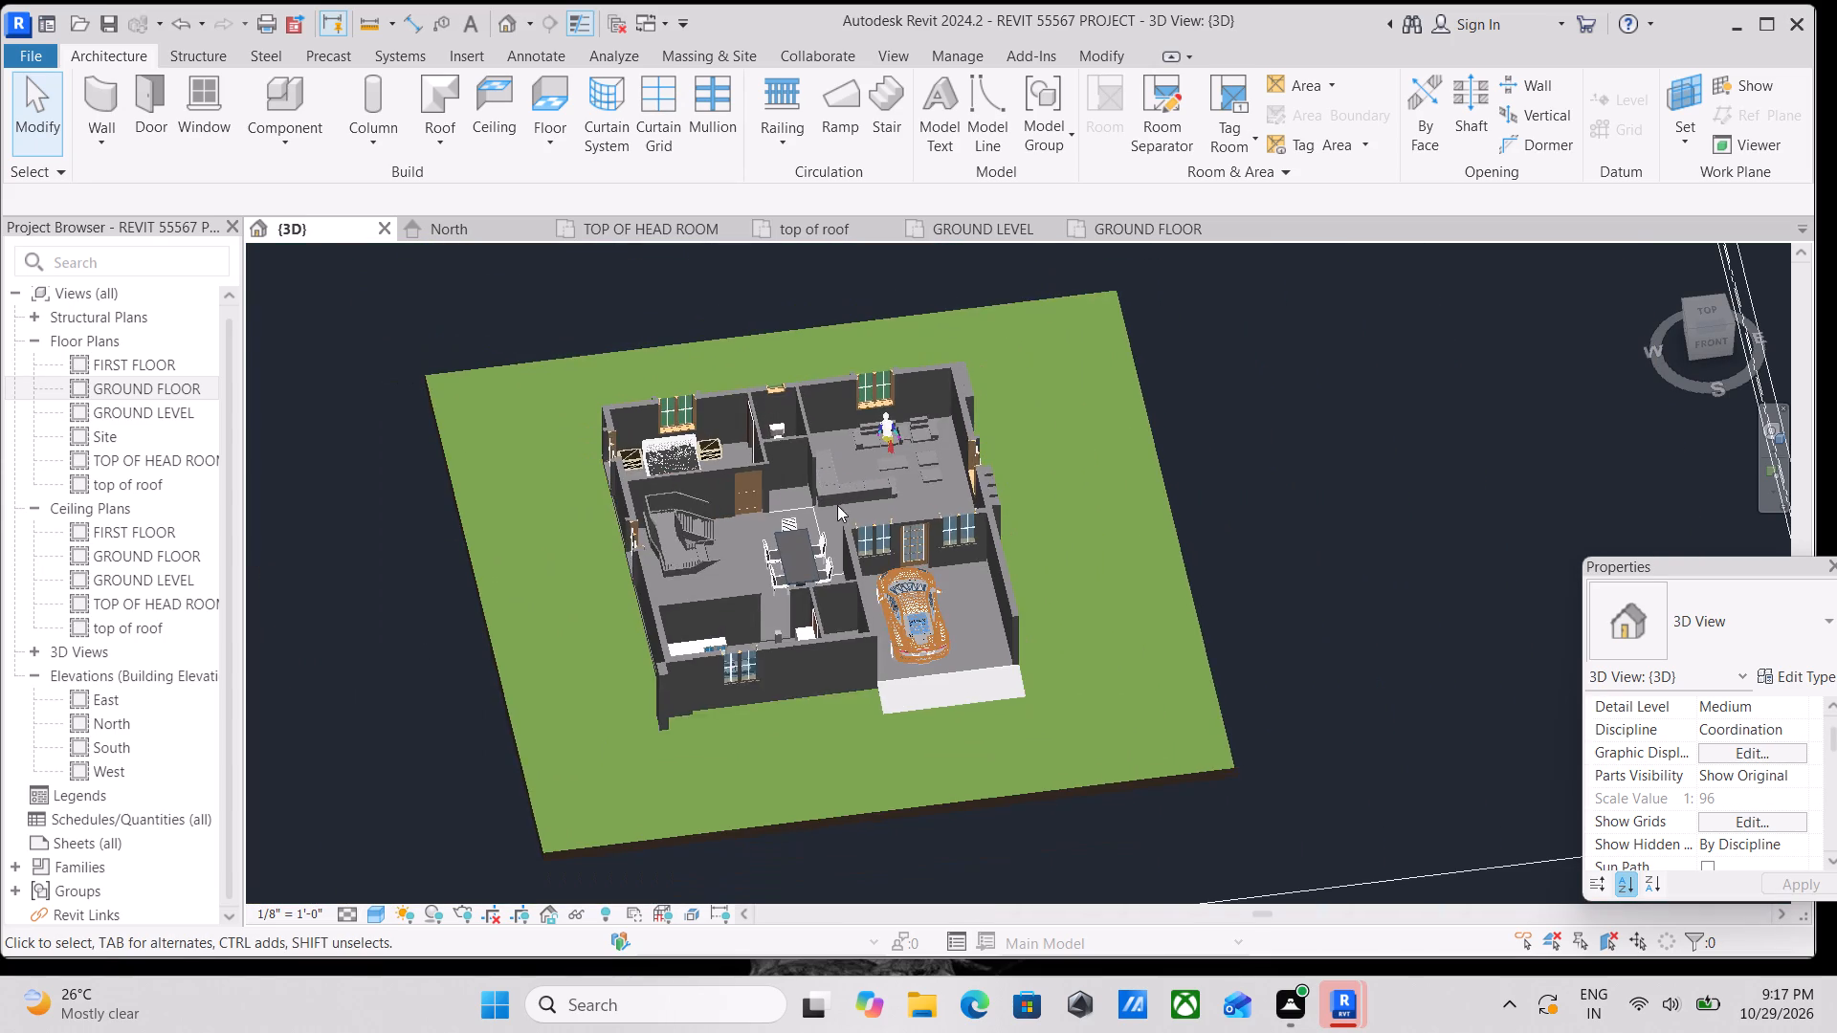
middle_click_drag(836, 522, 801, 542, "shift")
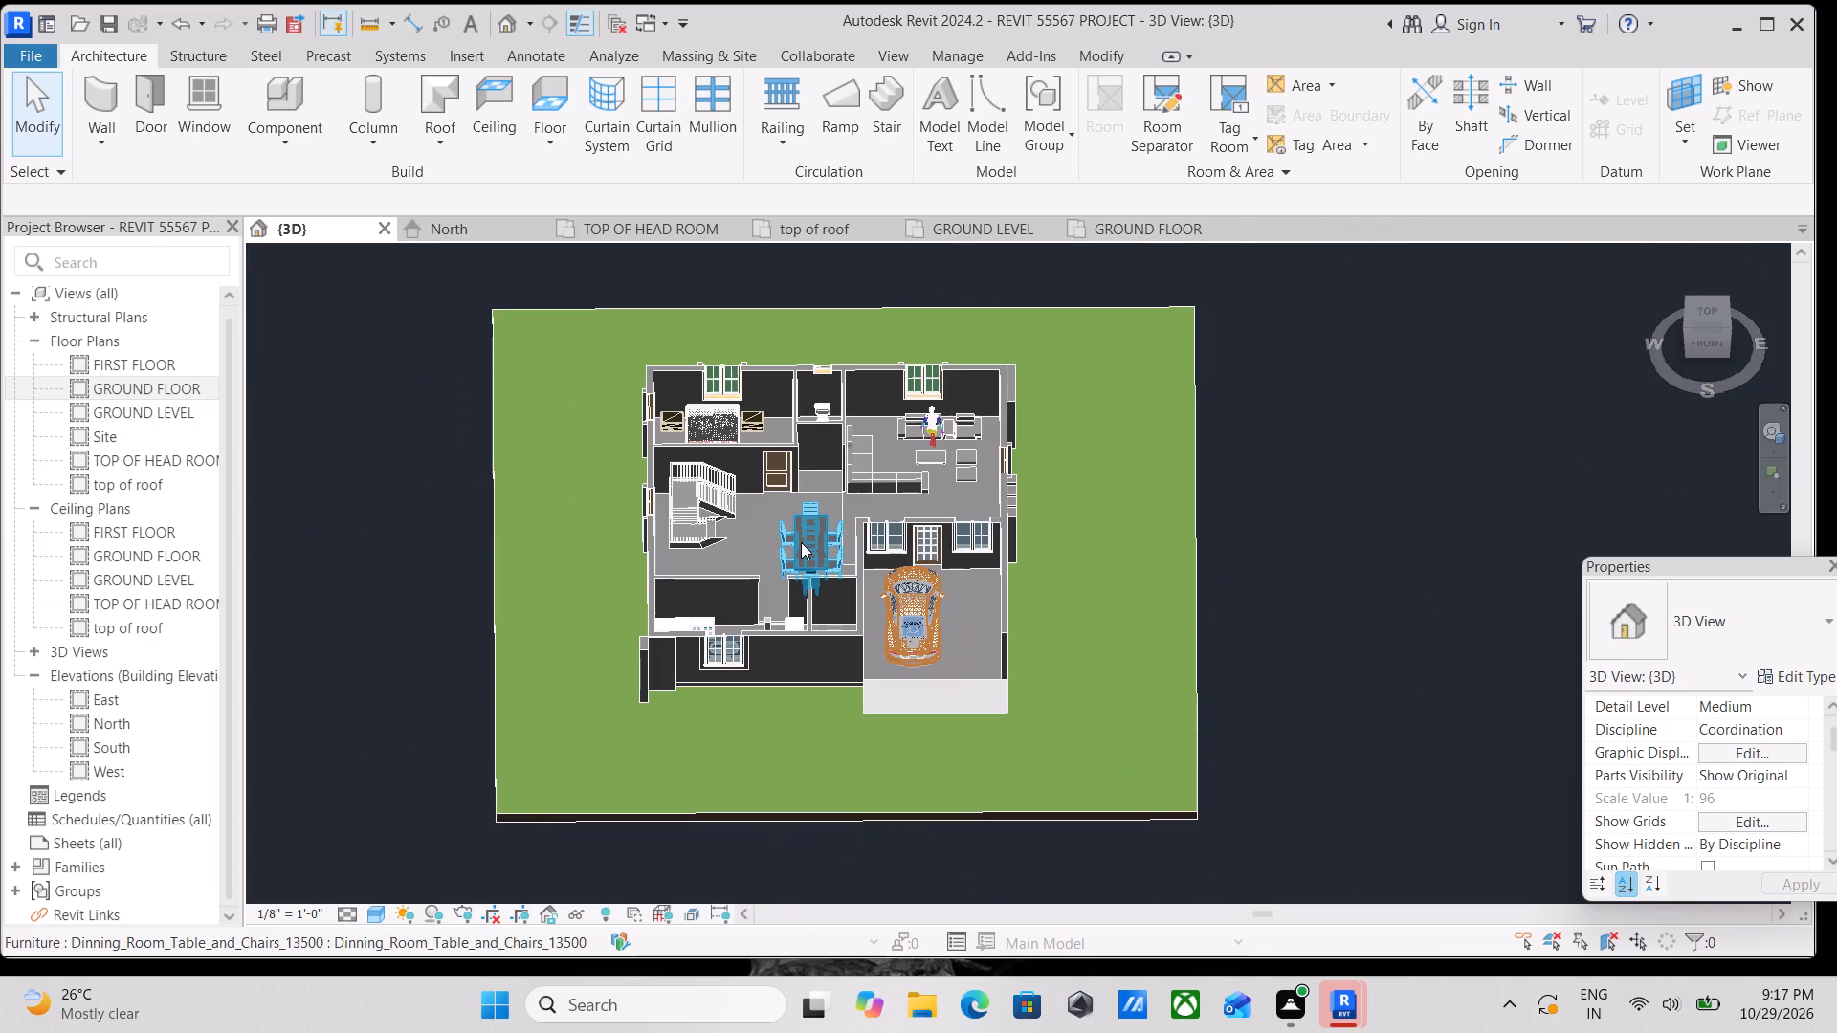
scroll(729, 574, "up", 4)
scroll(714, 579, "down", 3)
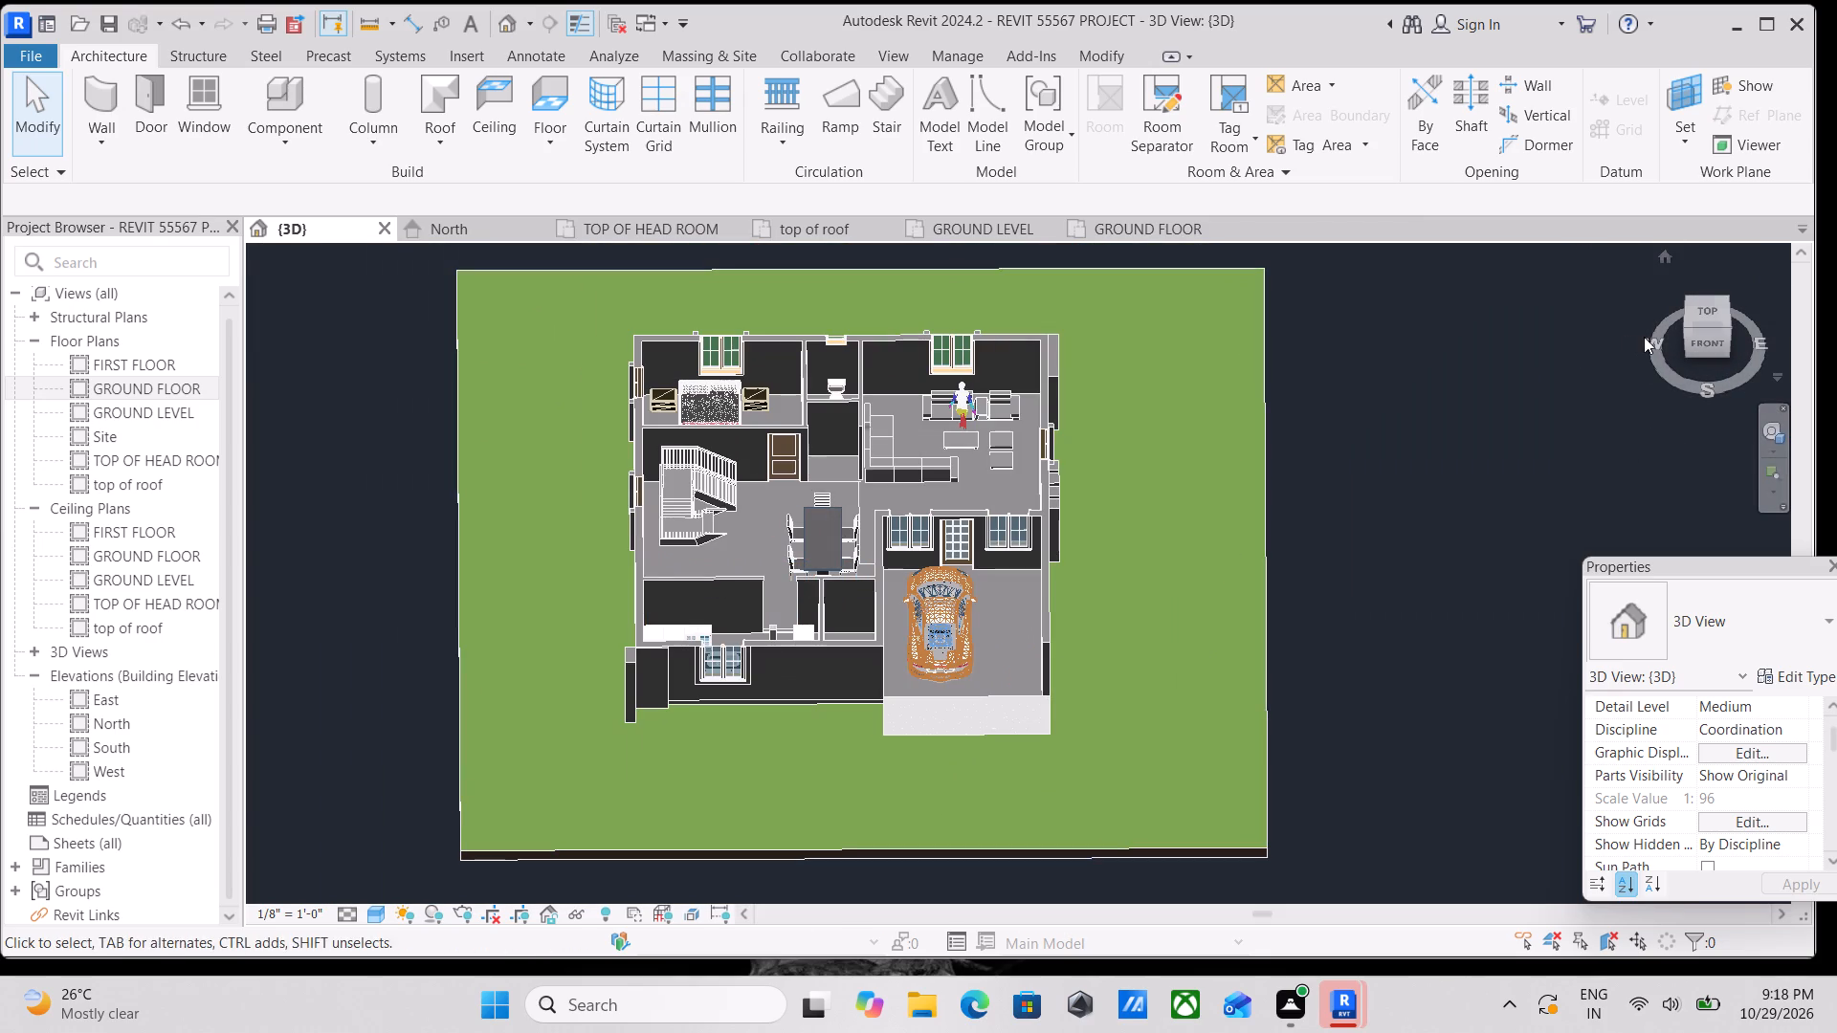
In the front view, raise the top of the section box so it cuts through the first-floor walls at window height.
left_click(1708, 341)
scroll(1065, 599, "up", 4)
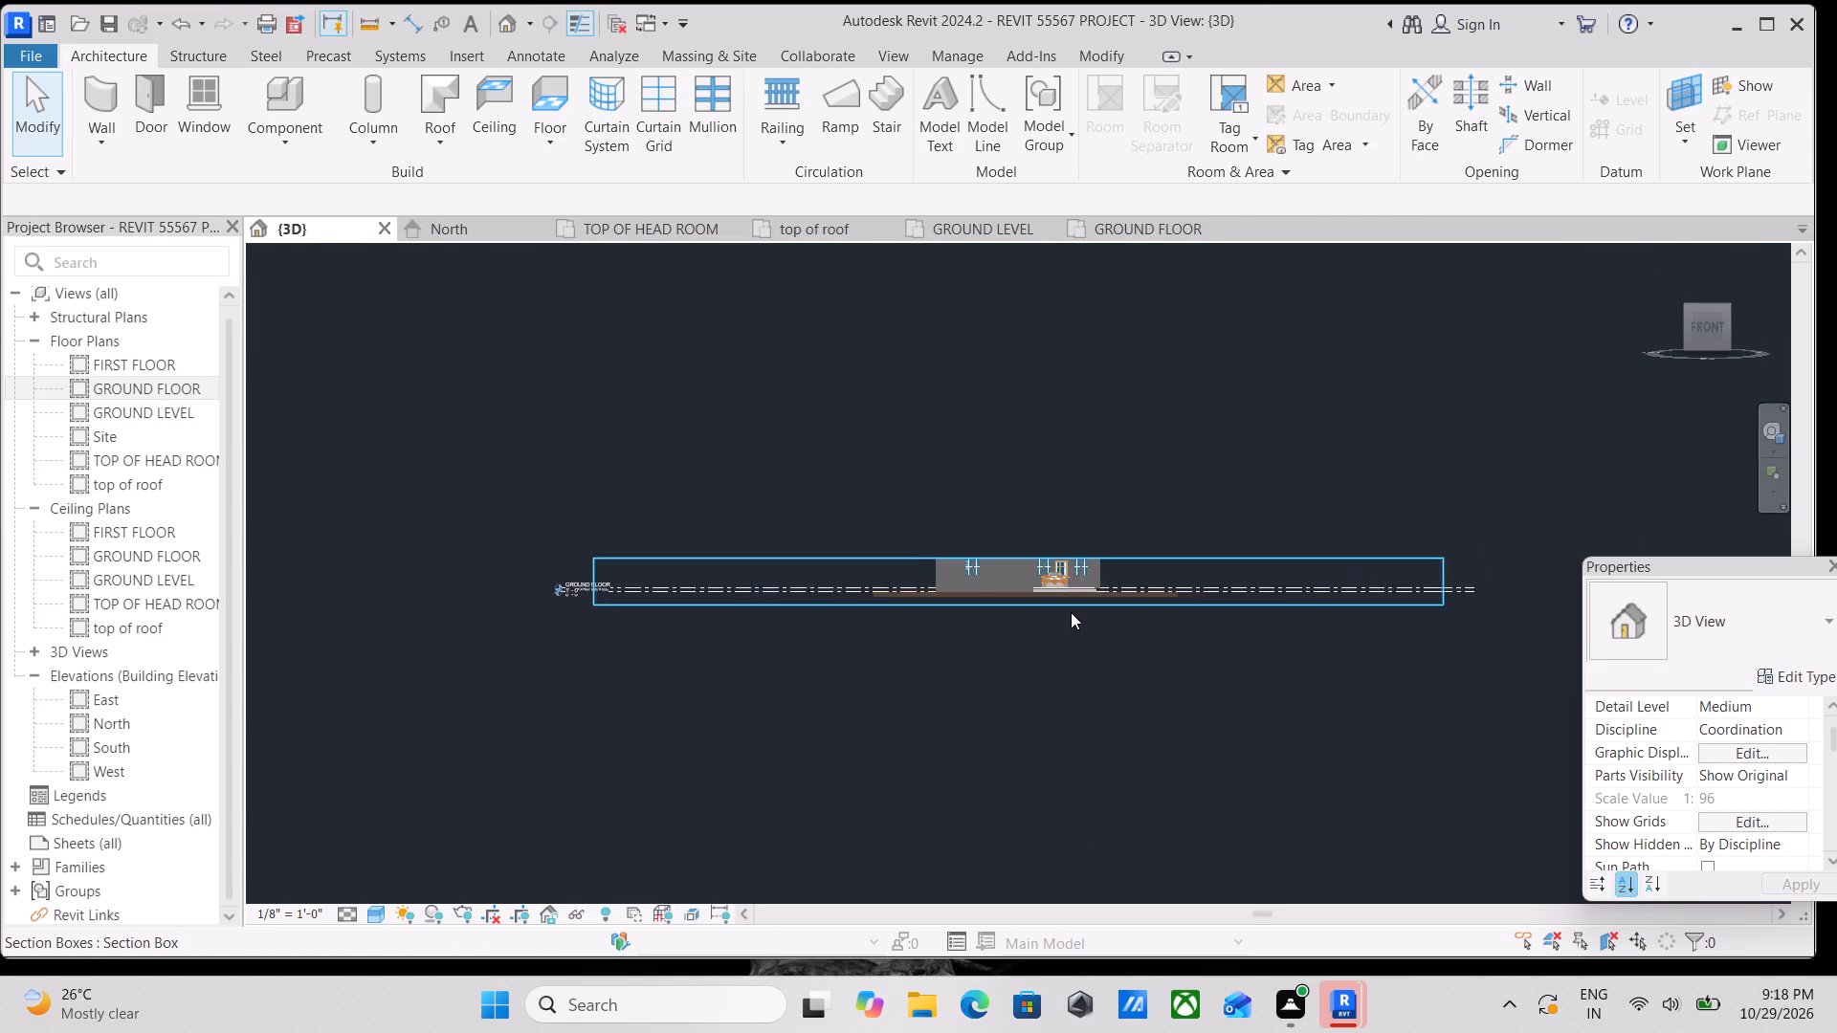
scroll(1071, 612, "up", 4)
key("Escape")
key("Escape")
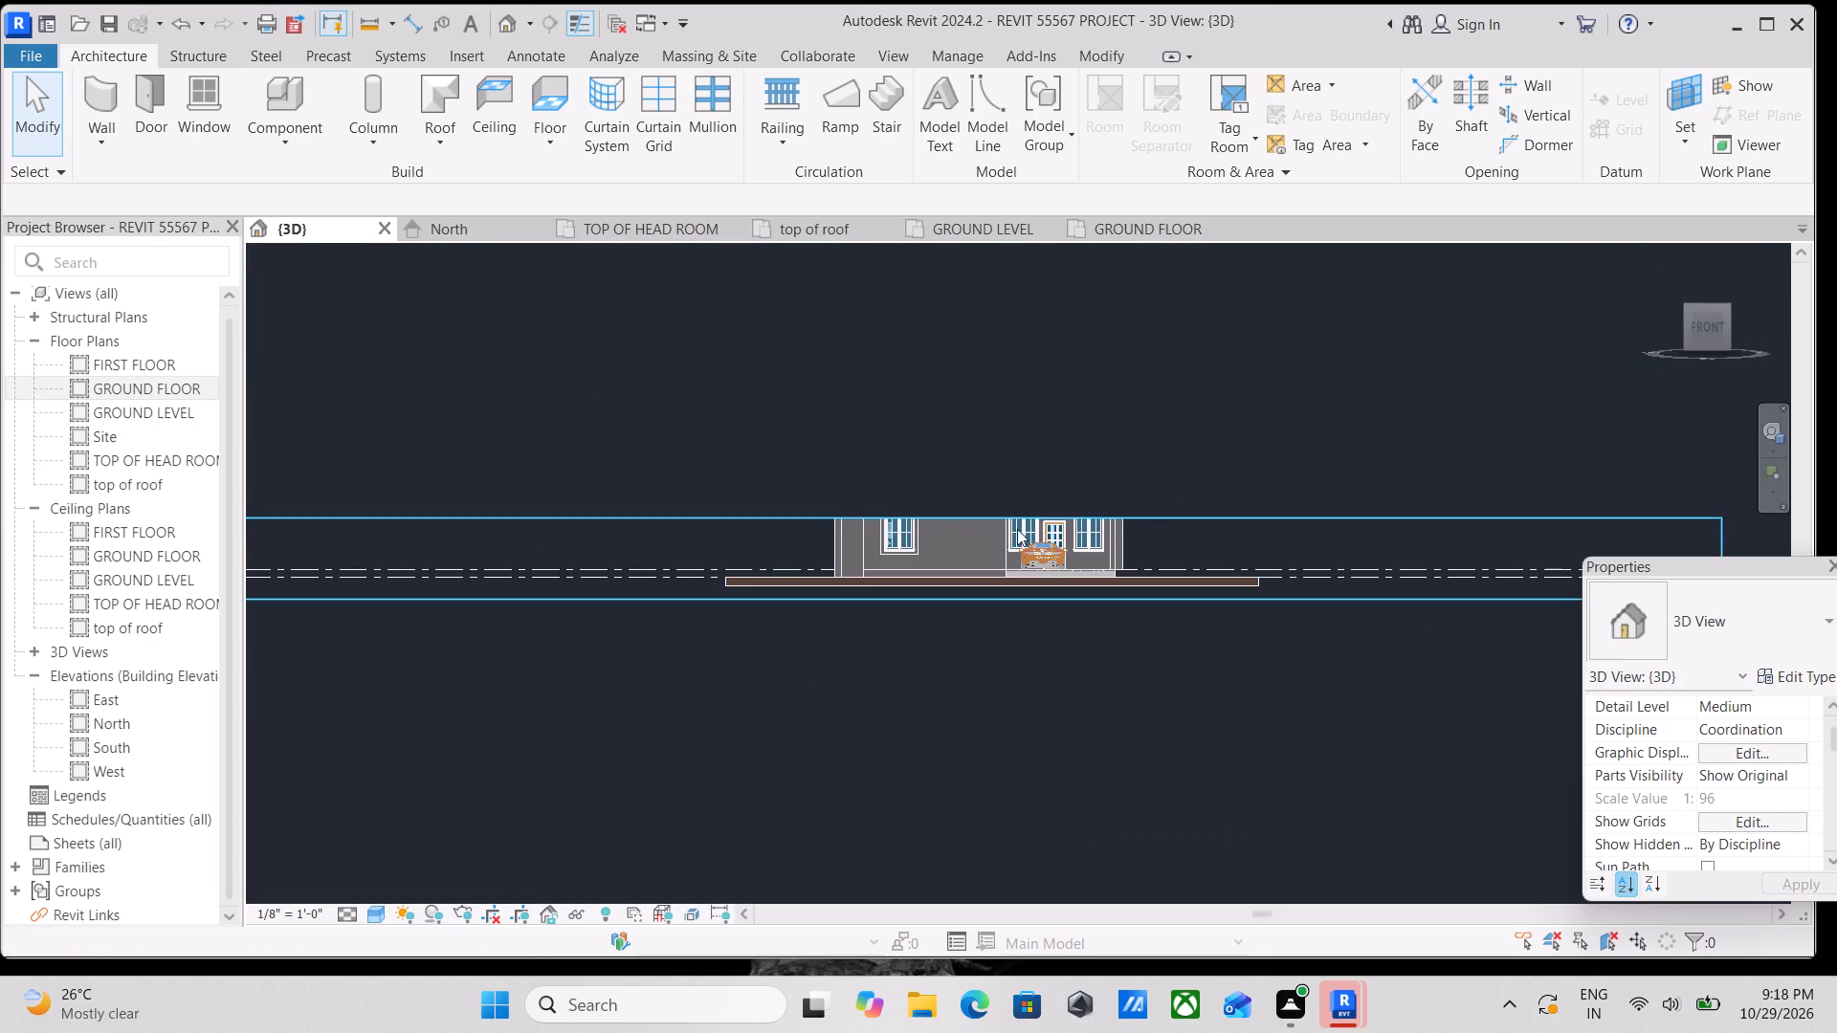
left_click(729, 516)
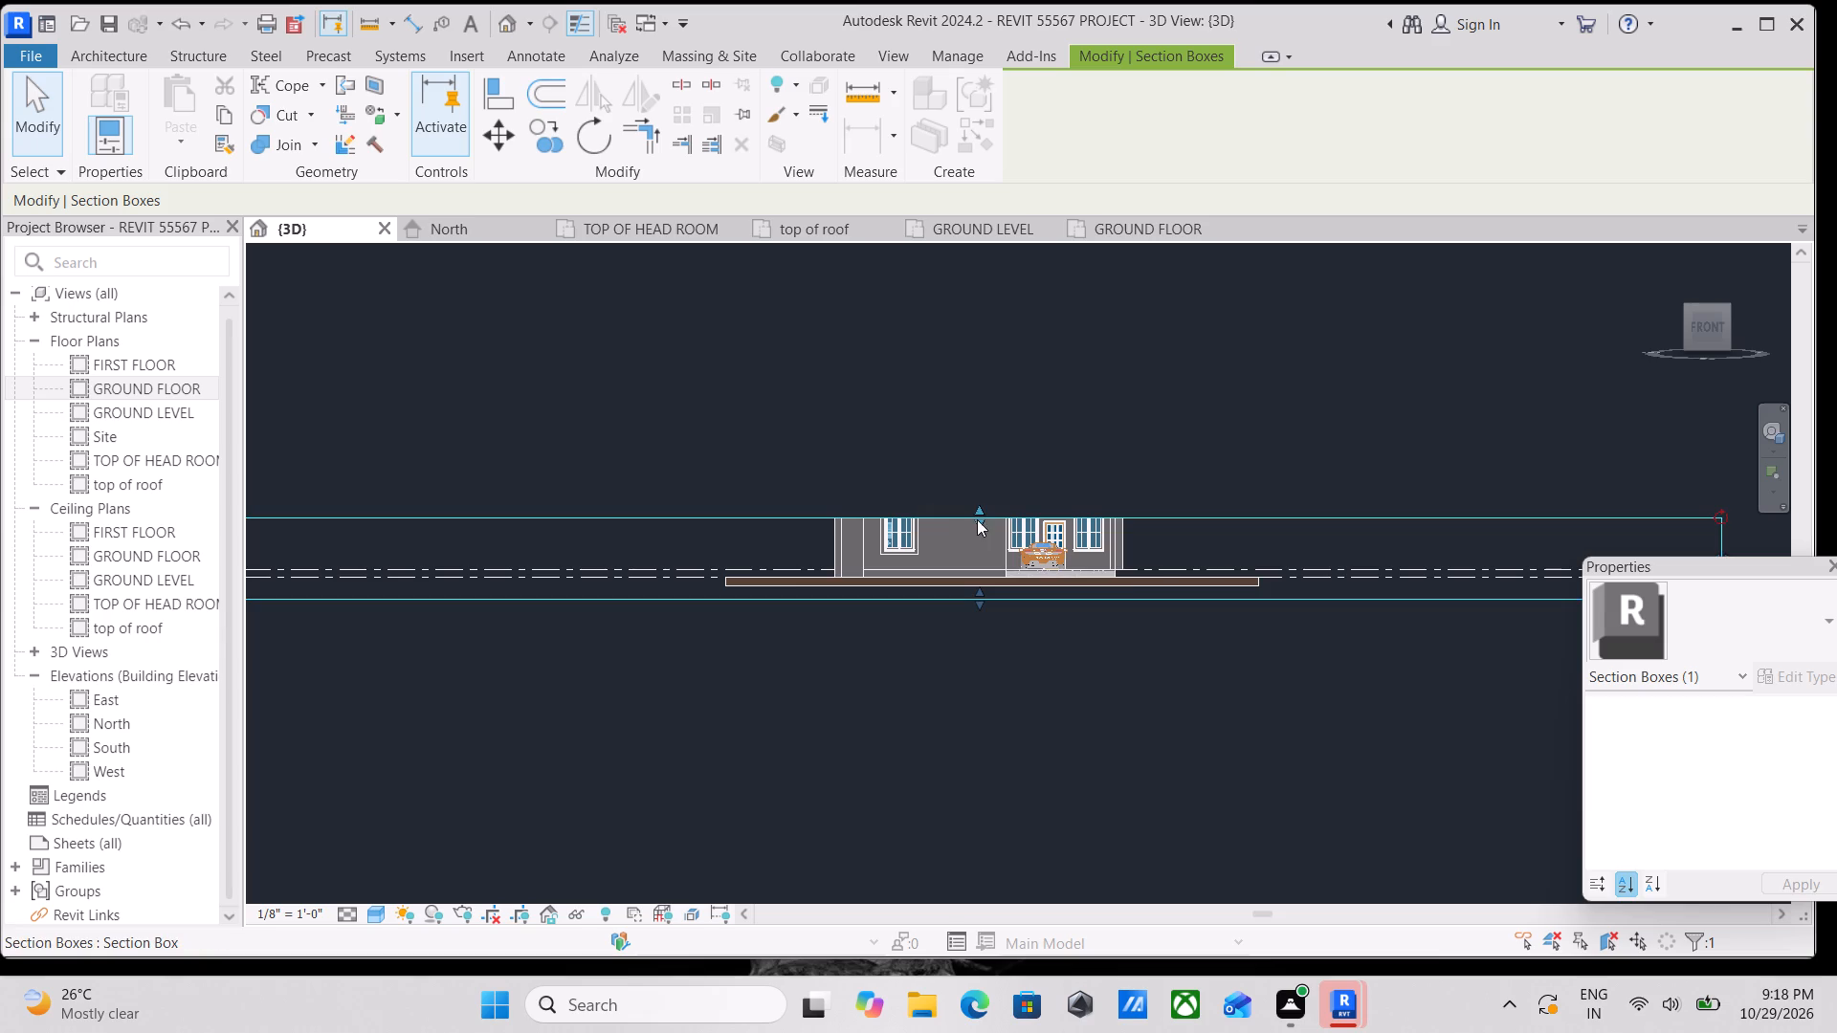
left_click_drag(985, 506, 991, 446)
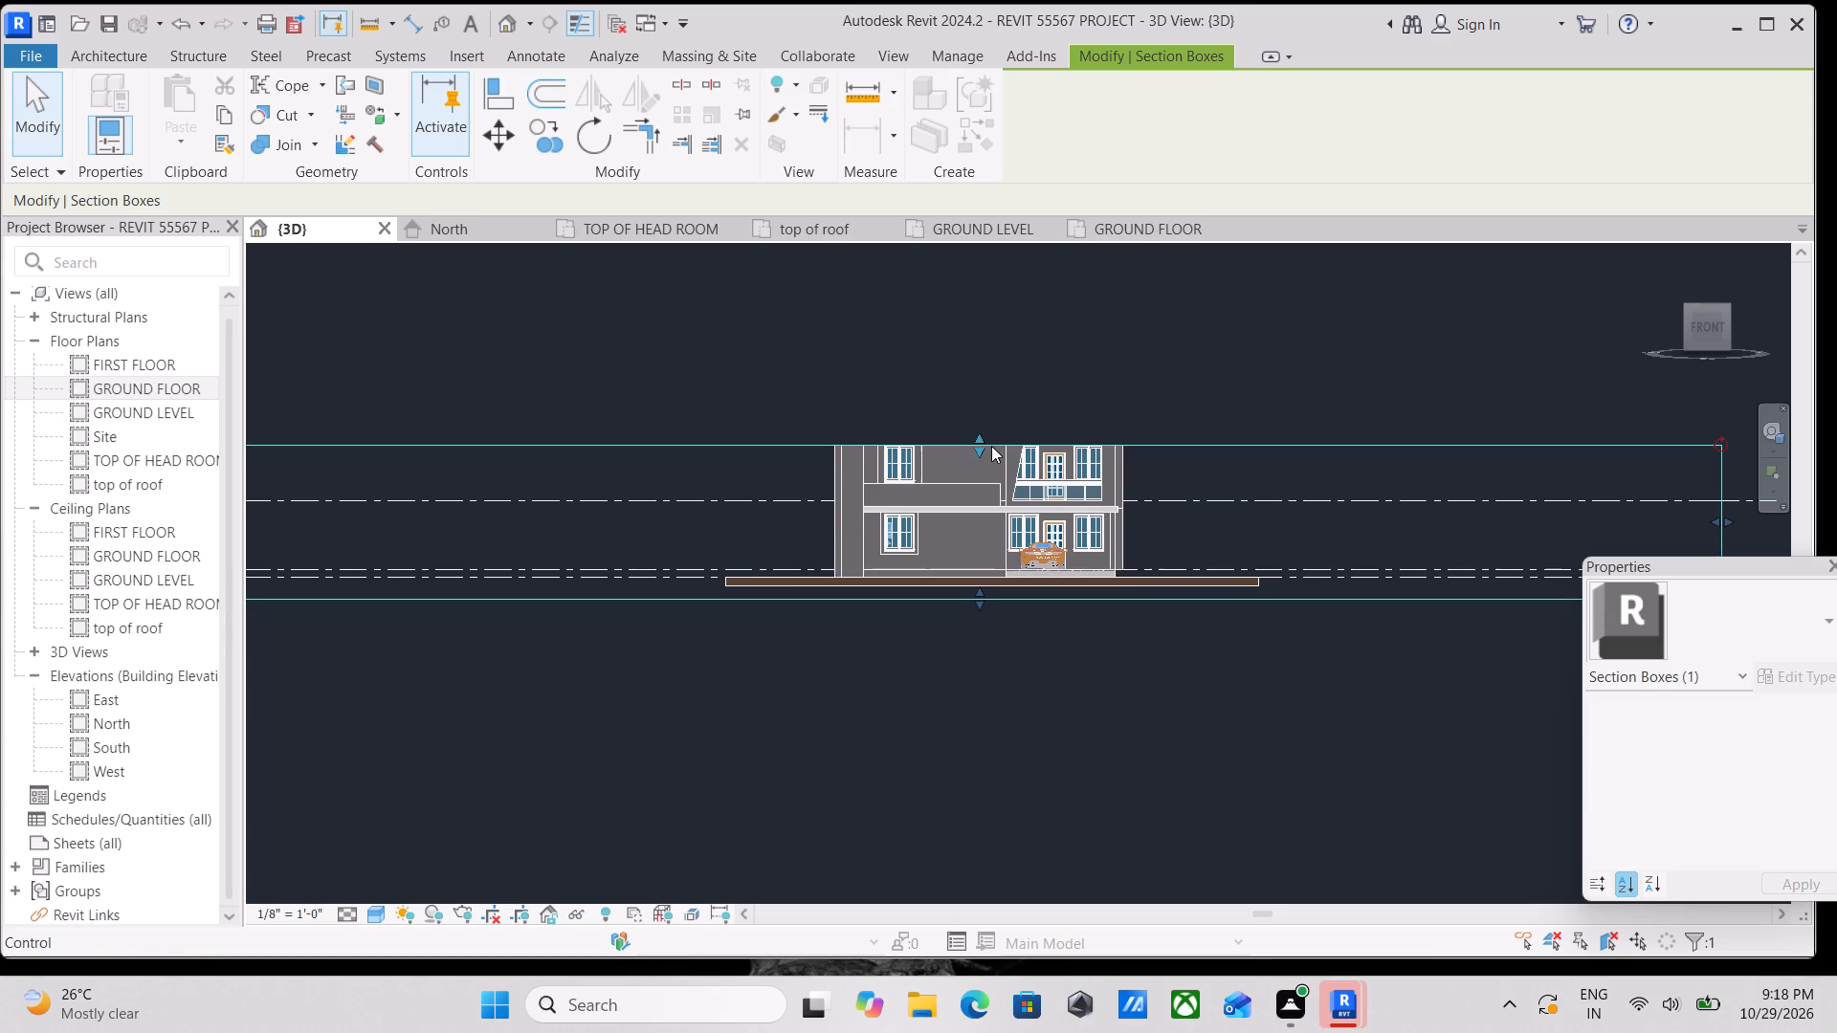
Examine the first-floor rooms, toilet, stair landing and balcony in the opened-up 3D model.
scroll(1073, 515, "down", 2)
middle_click_drag(1078, 522, 1235, 823, "shift")
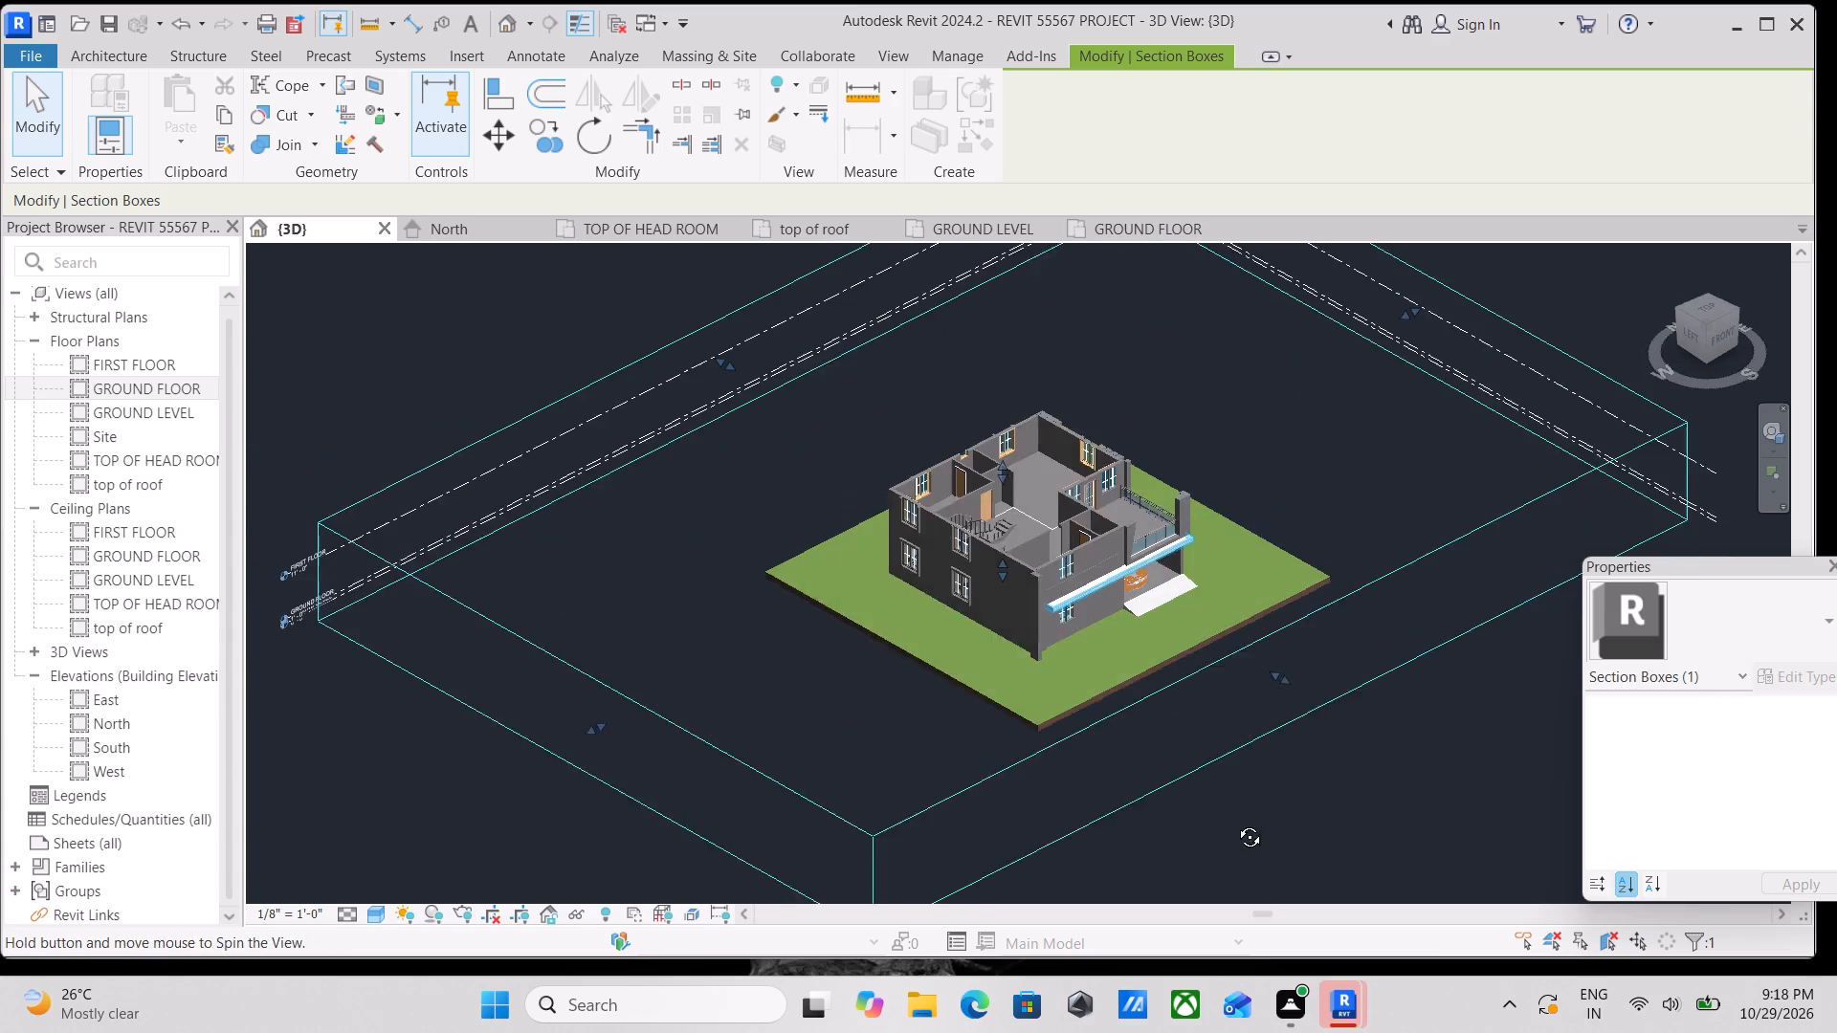
middle_click_drag(1235, 823, 1234, 823, "shift")
middle_click_drag(1156, 530, 1090, 676, "shift")
scroll(1090, 676, "up", 1, "shift")
scroll(1099, 456, "up", 7)
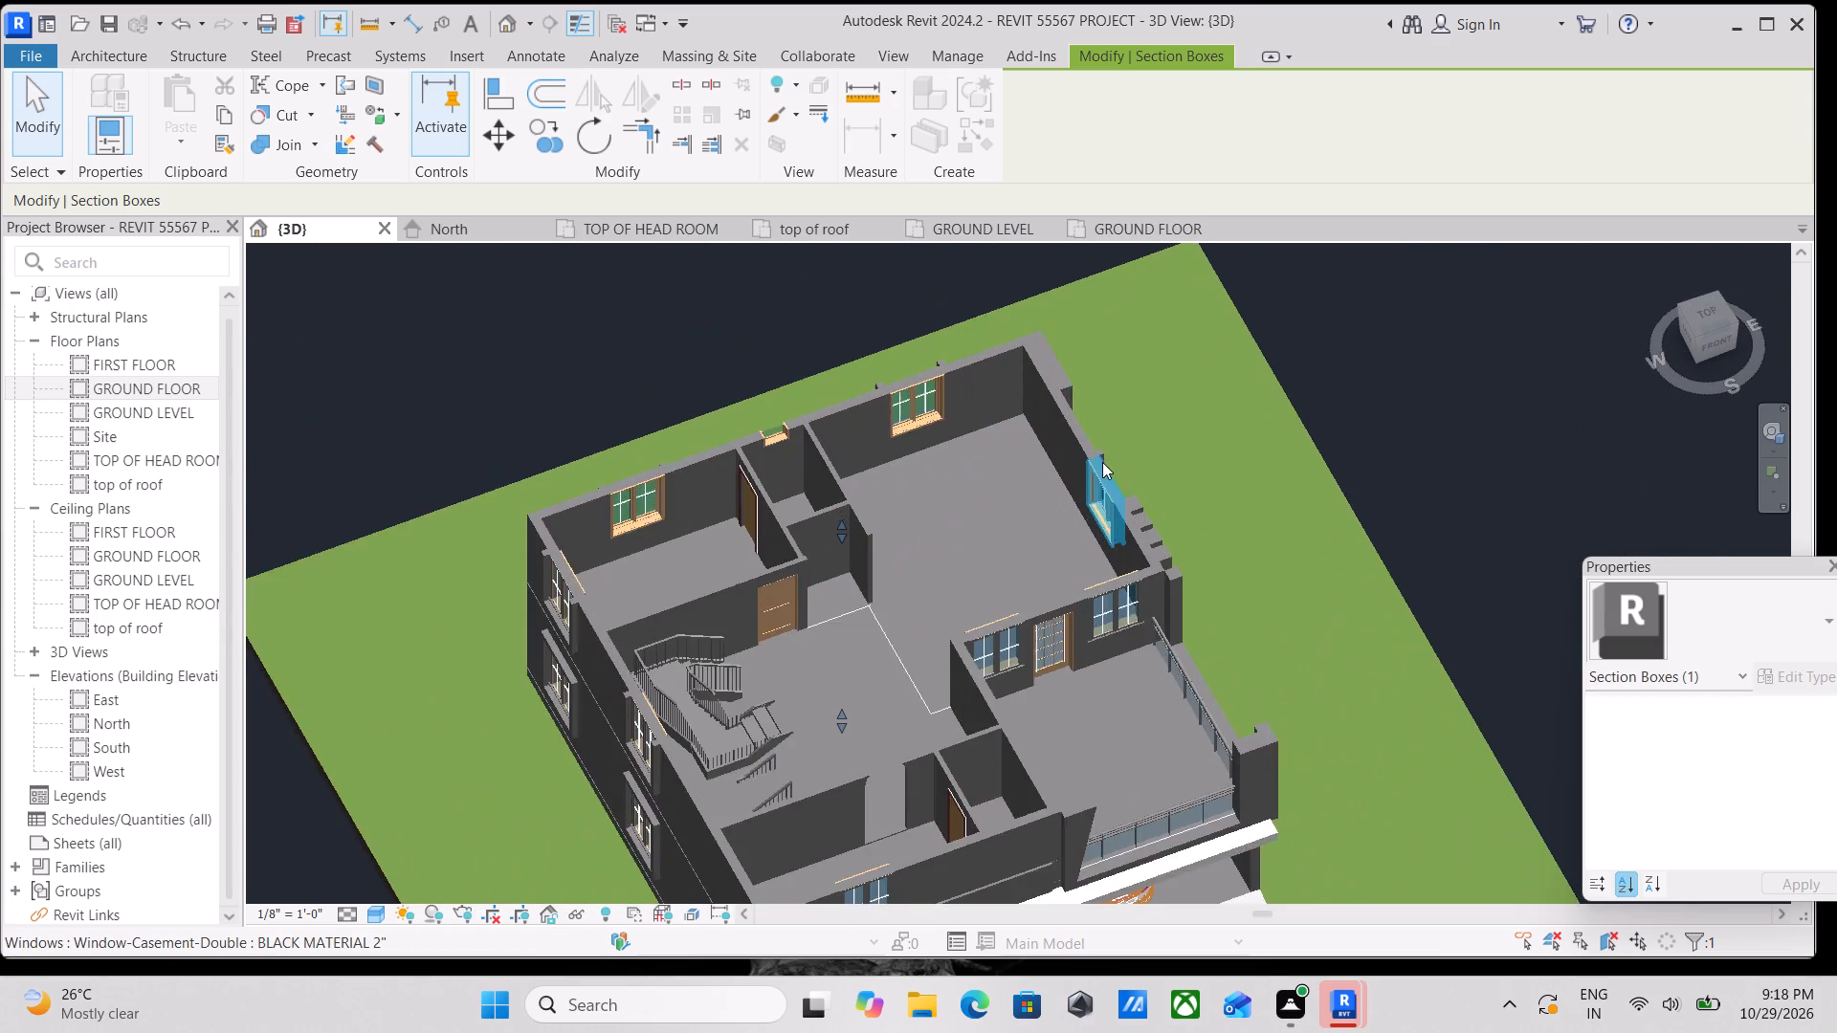
scroll(1092, 504, "up", 4)
scroll(789, 473, "down", 5)
middle_click_drag(800, 461, 806, 469)
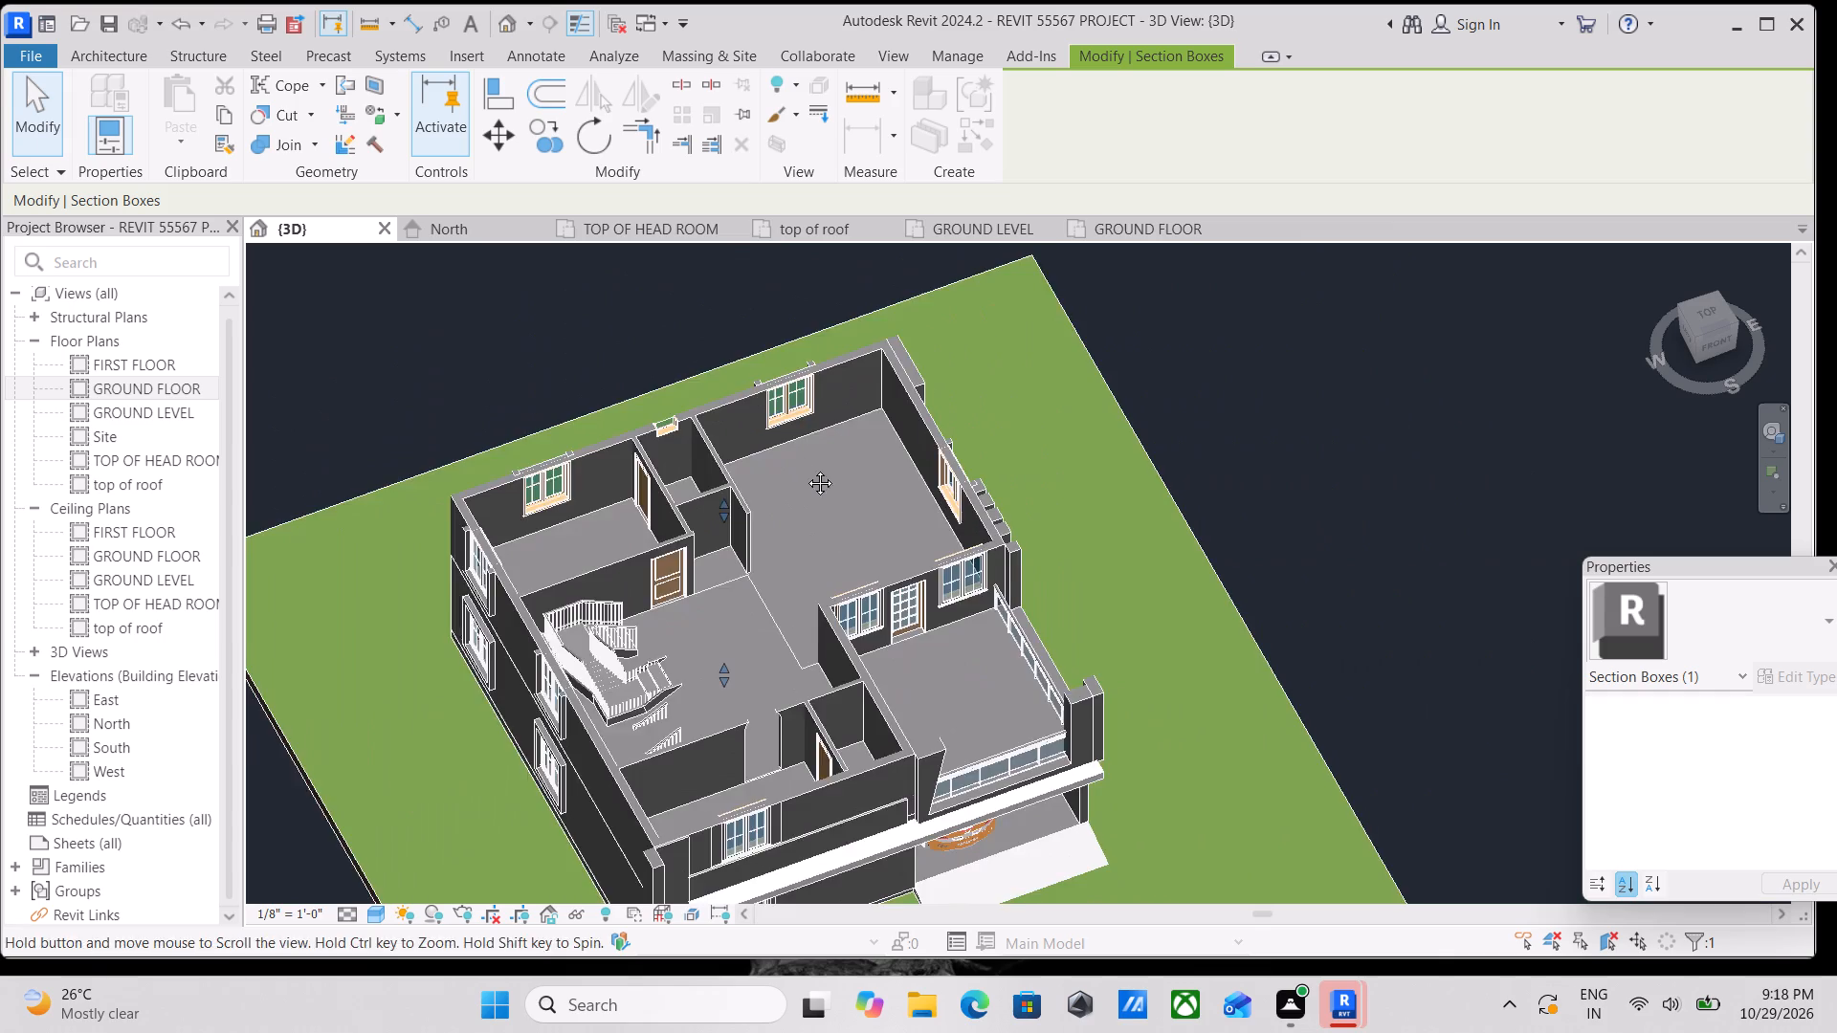
middle_click_drag(806, 469, 836, 571)
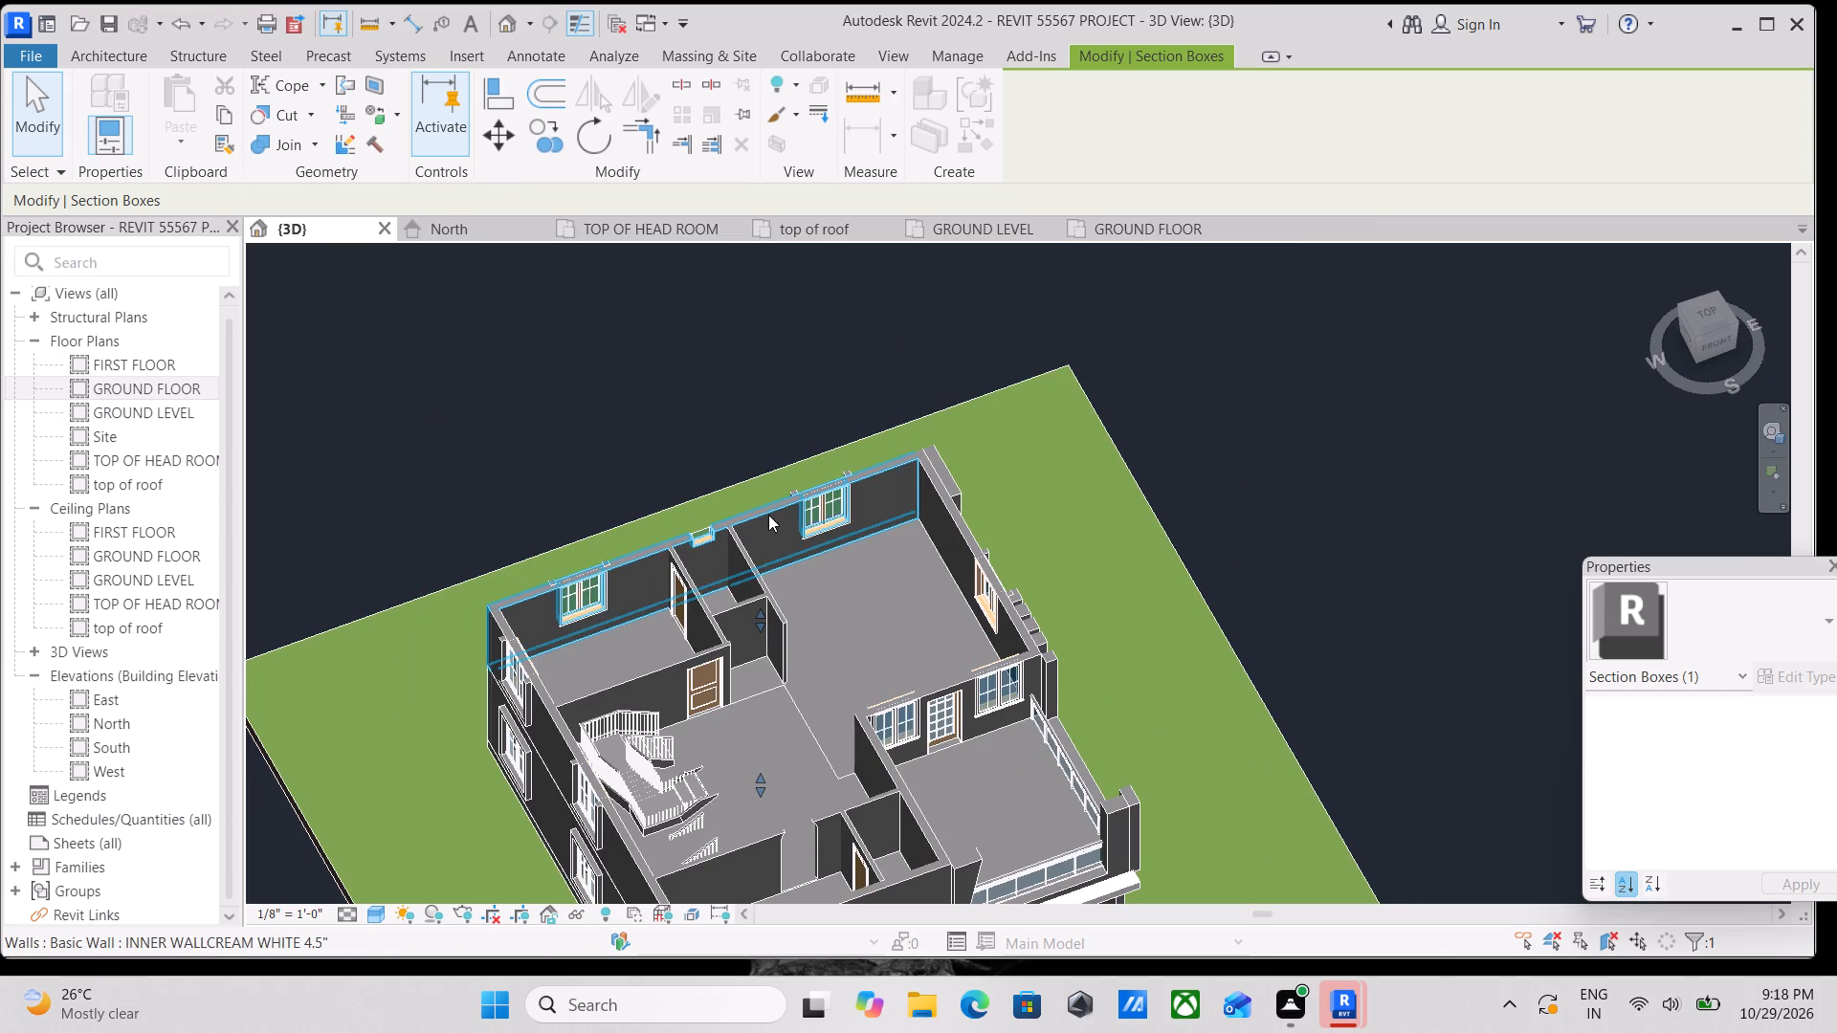
scroll(768, 515, "down", 2)
scroll(1122, 638, "down", 3)
middle_click_drag(1088, 594, 892, 392)
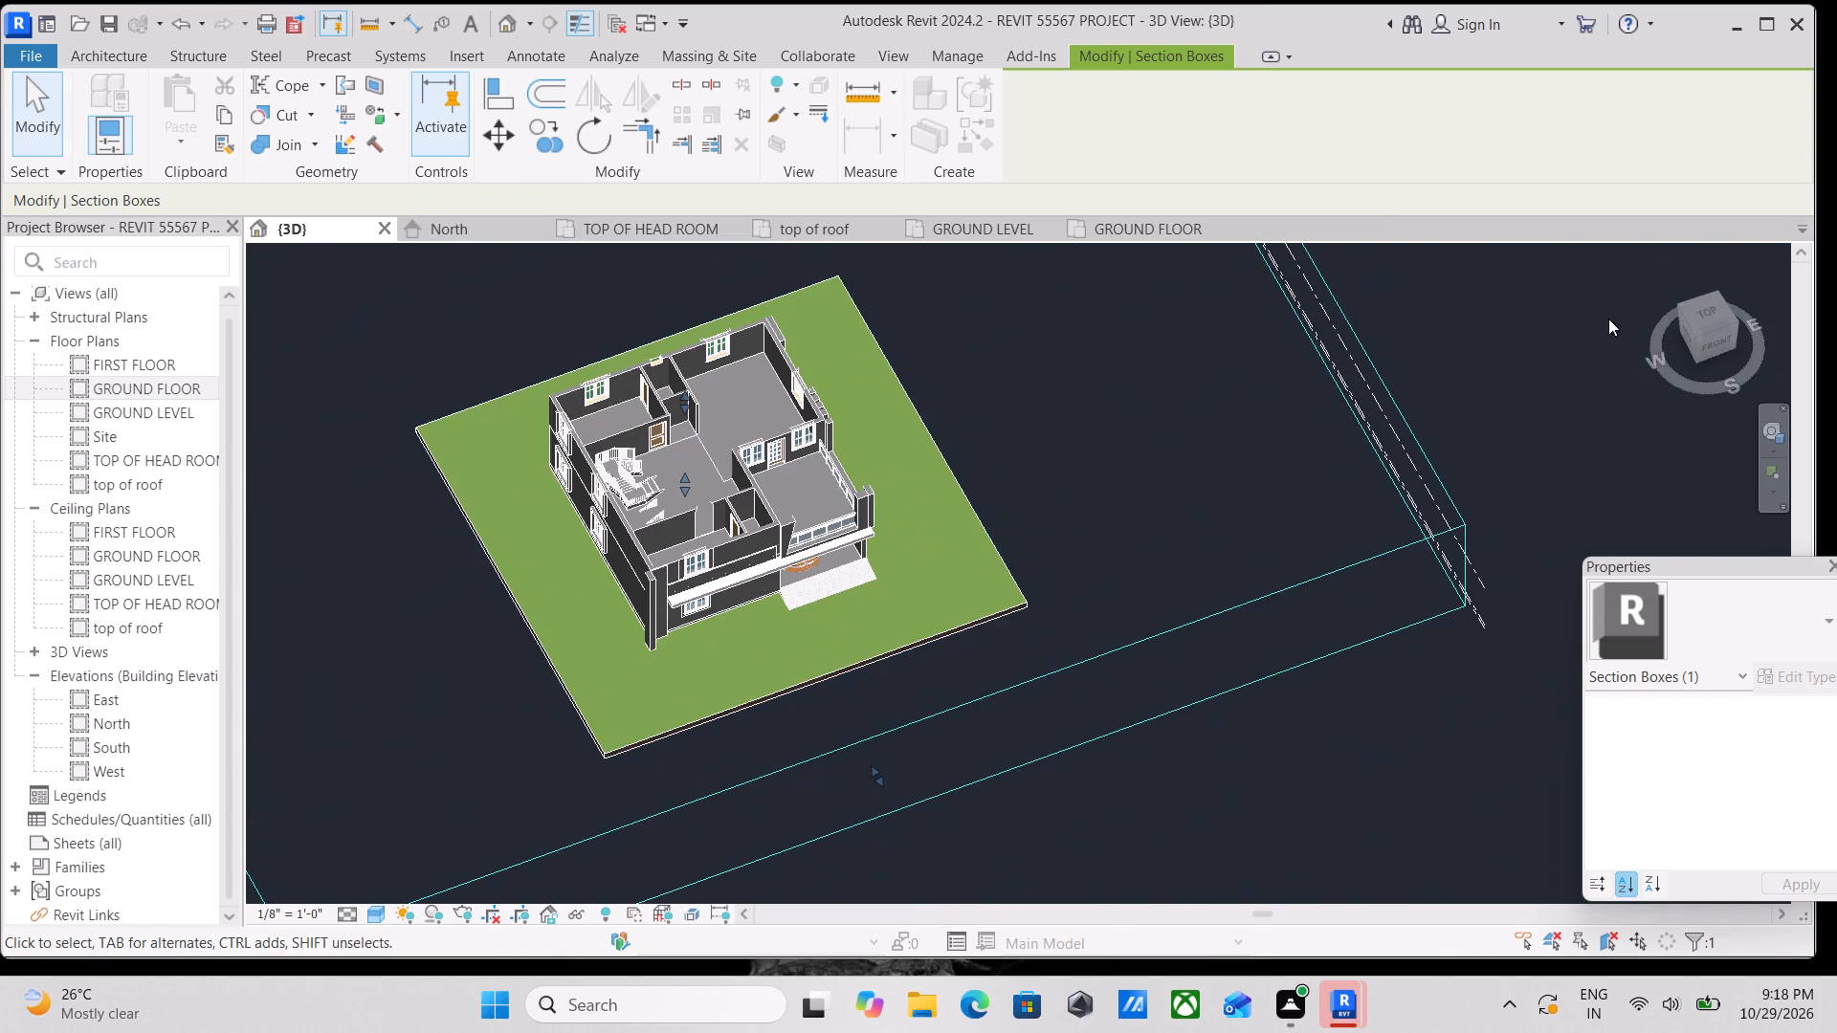
scroll(776, 297, "up", 4)
middle_click_drag(536, 437, 646, 483)
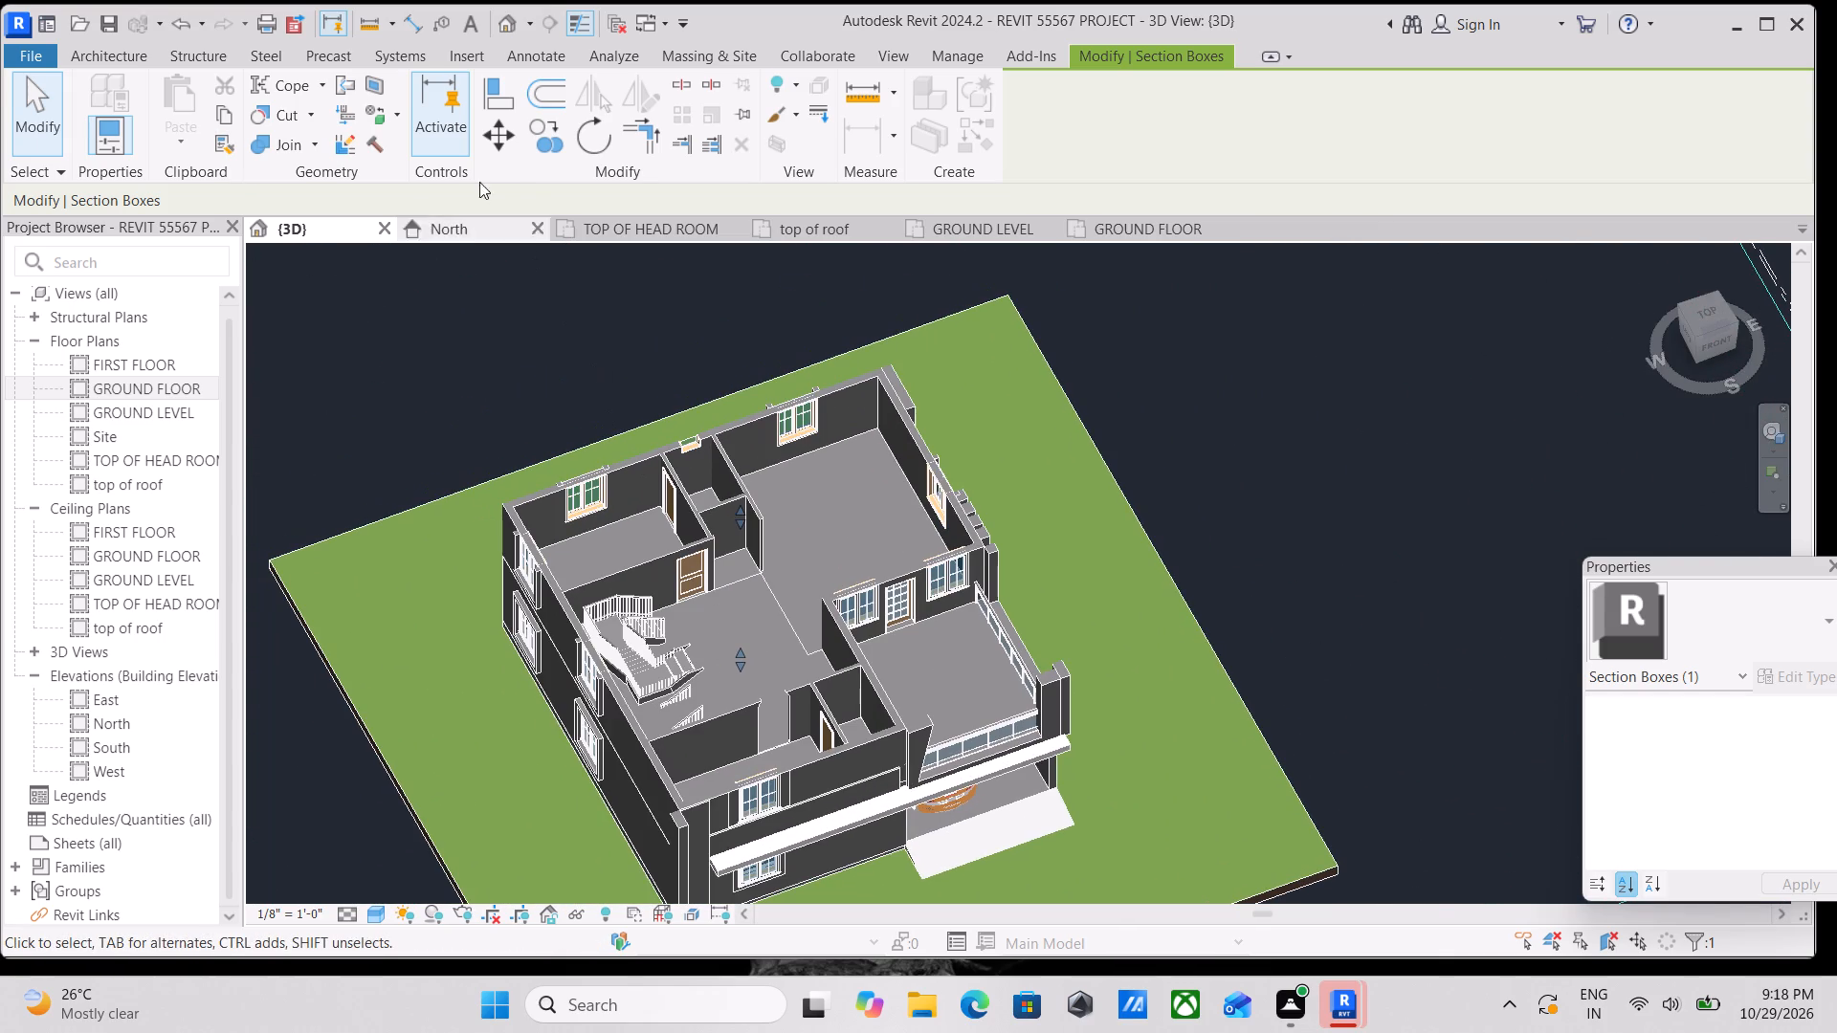
Bring up the commands for loading families and other external content into the project.
left_click(472, 51)
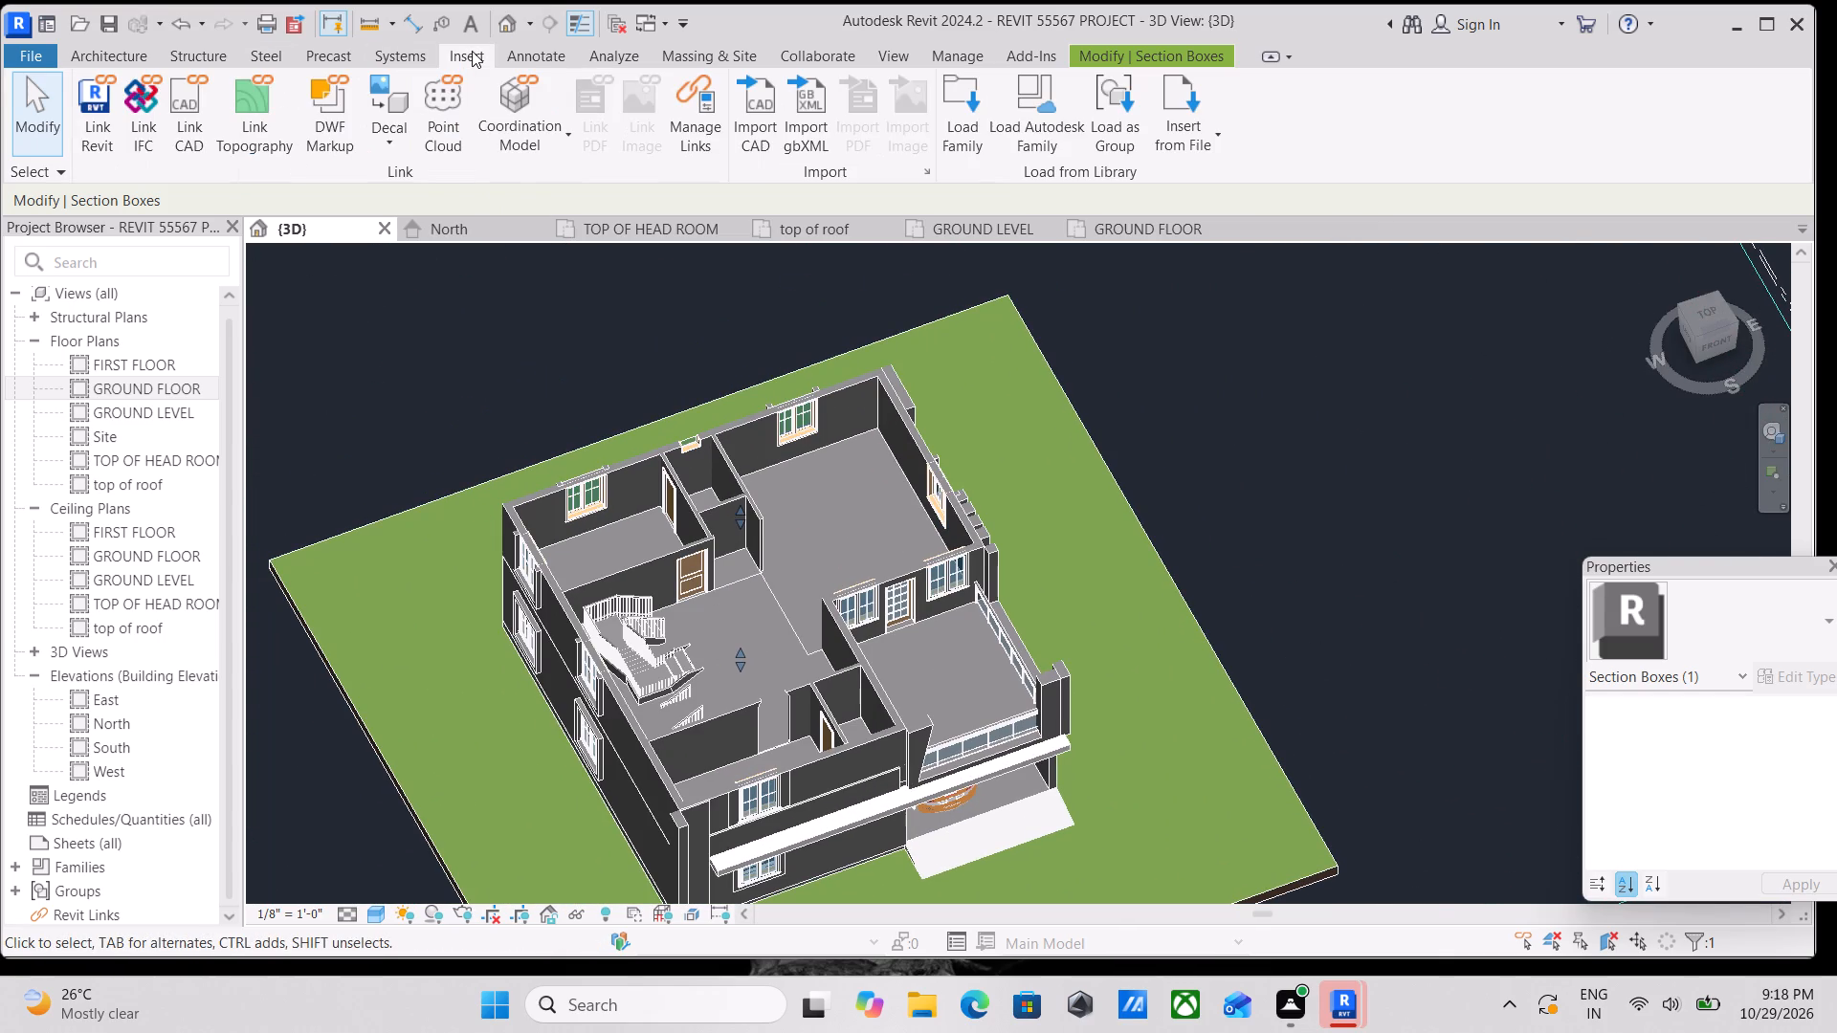
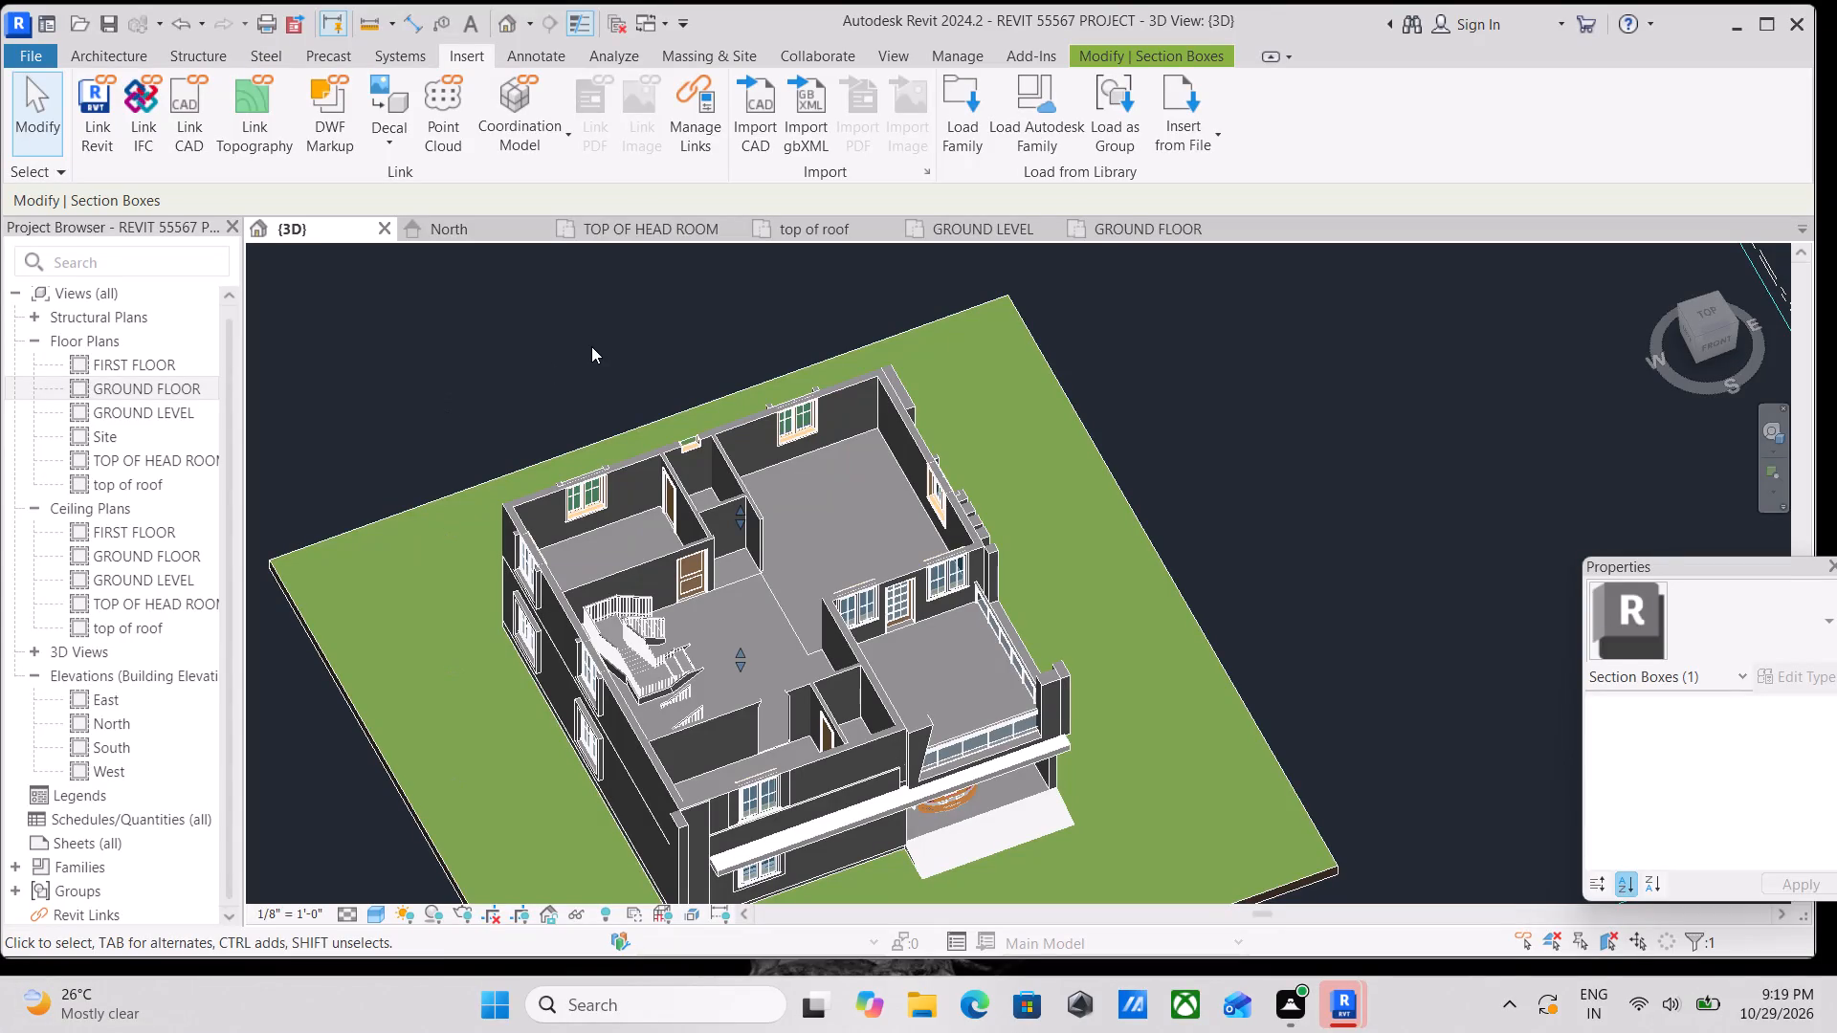
Load the Toilet-Domestic-3D family from the Water Closets folder into the project.
left_click(102, 46)
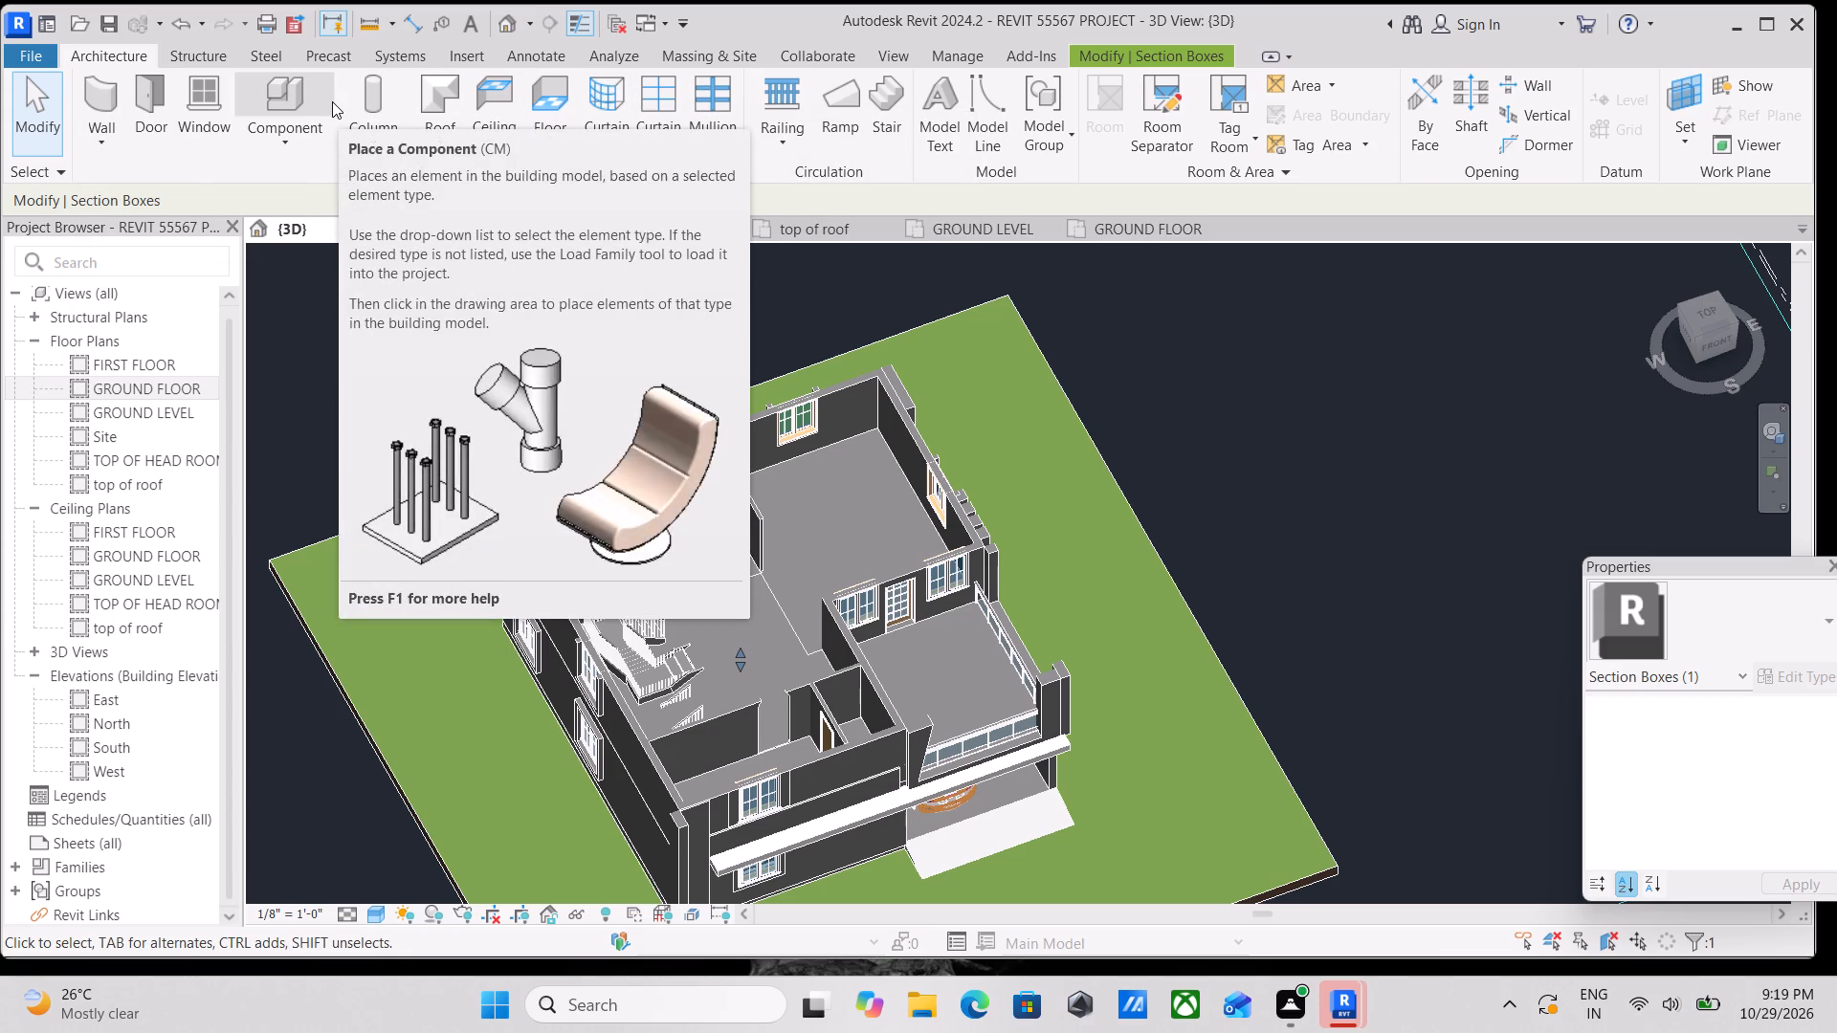
scroll(367, 144, "up", 1)
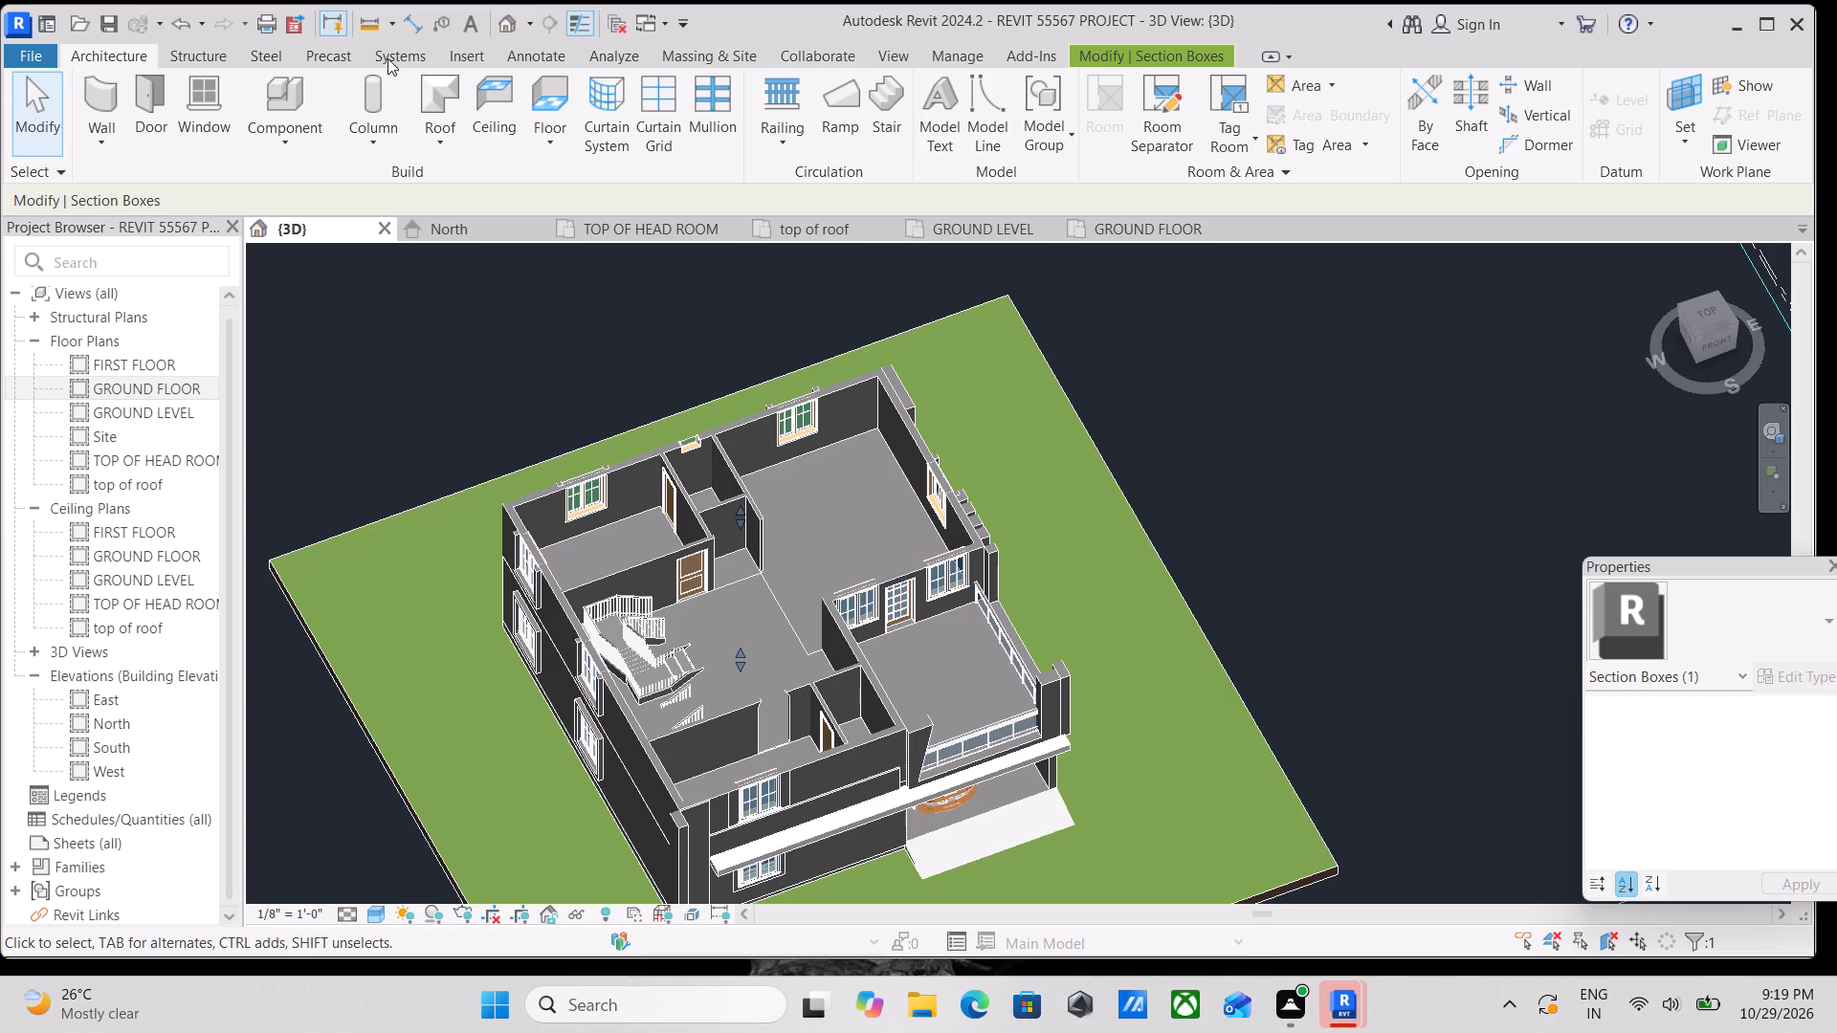
left_click(468, 55)
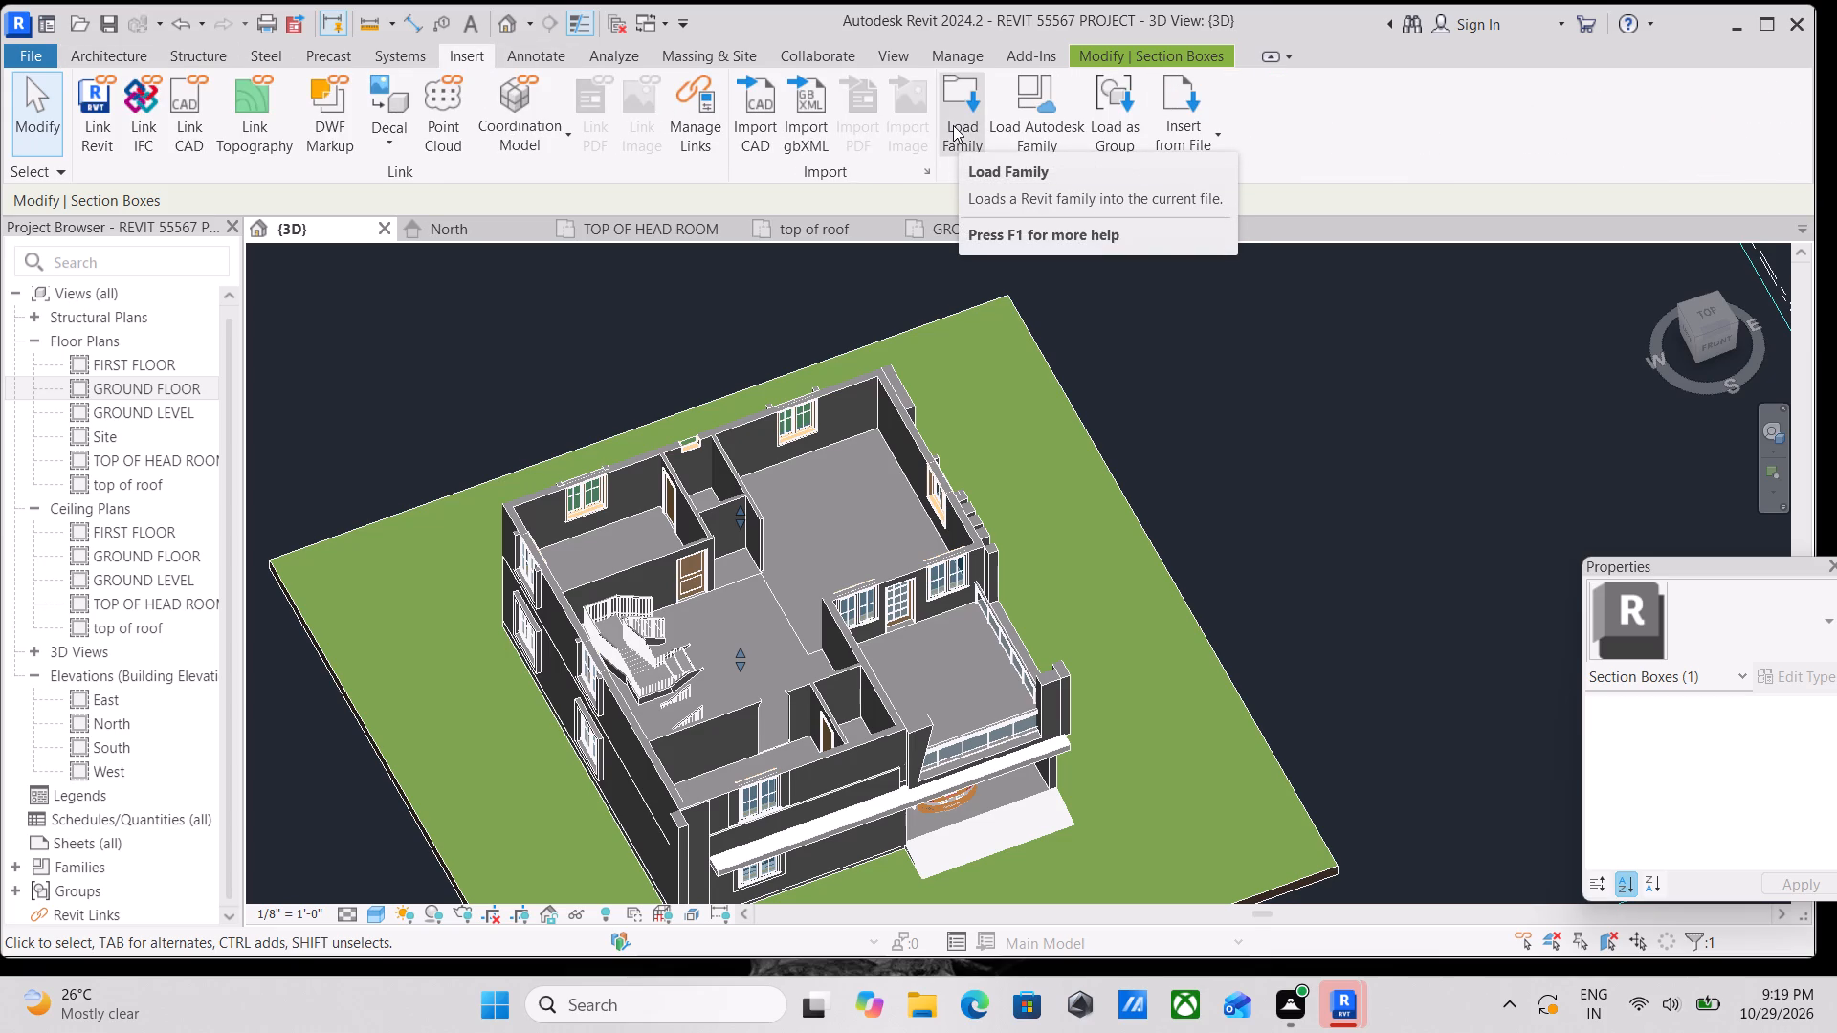
left_click(953, 125)
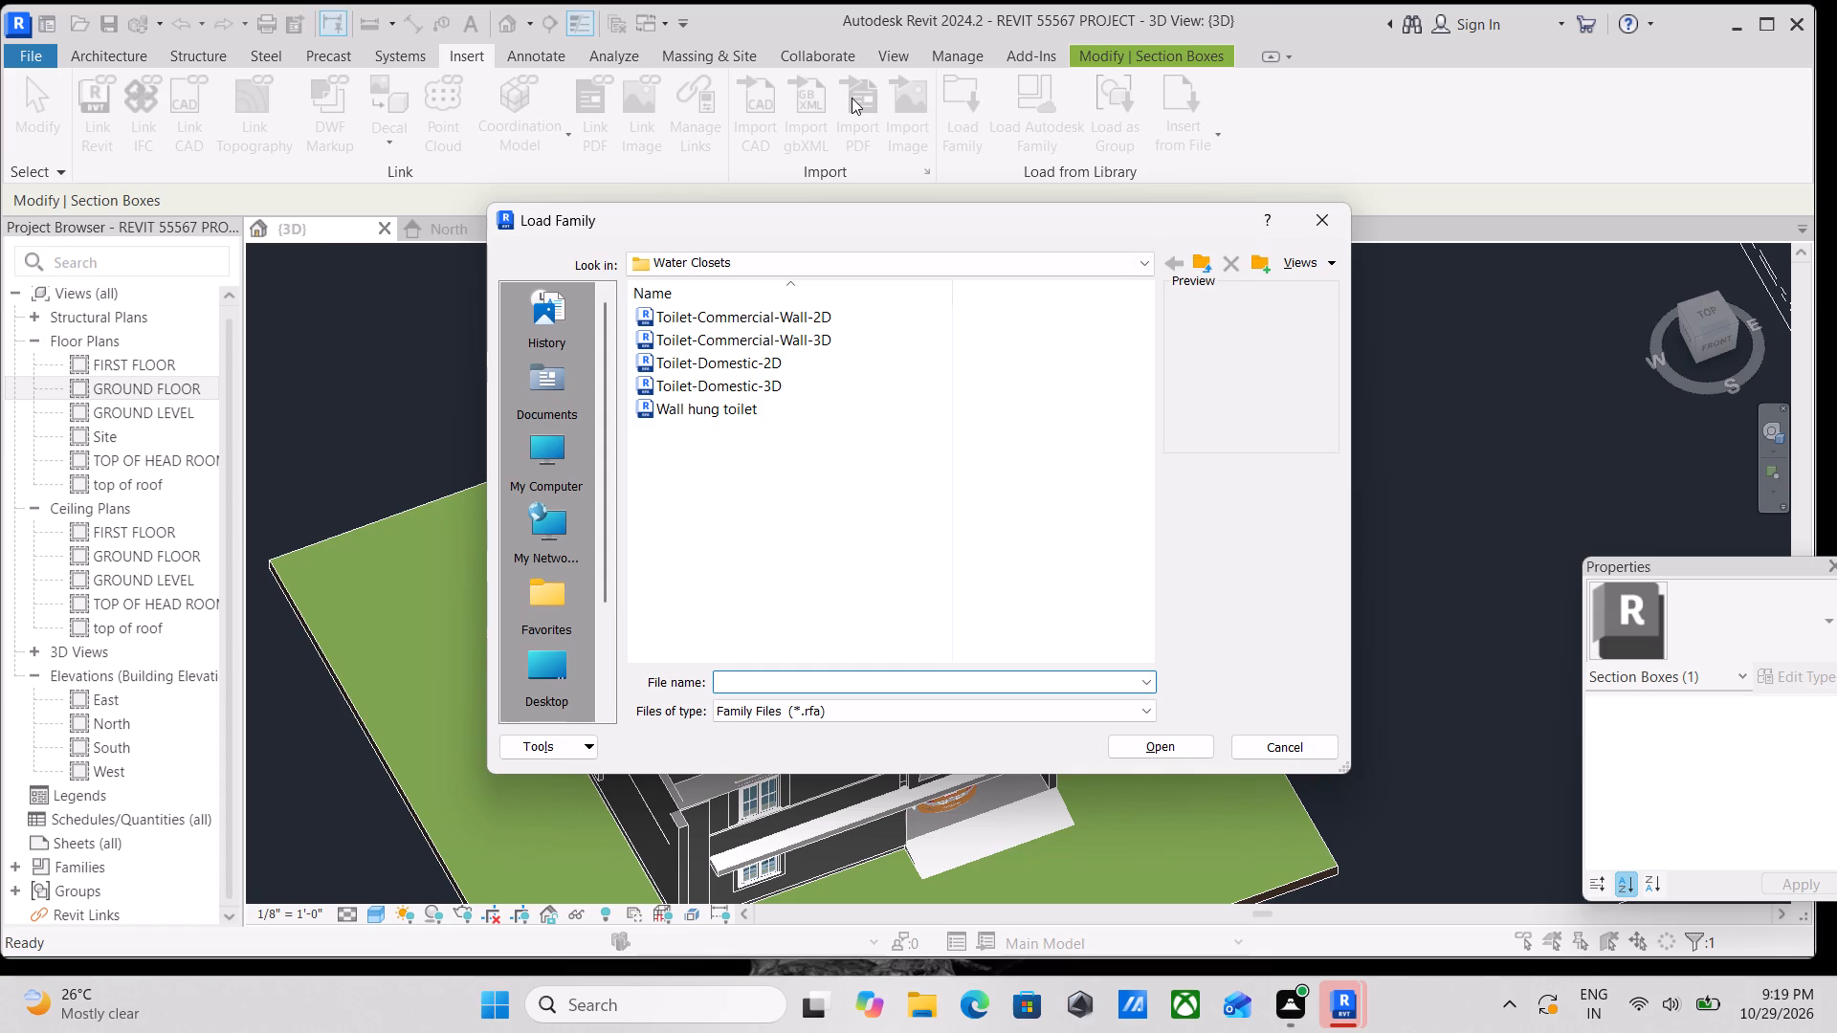
left_click(667, 324)
left_click(694, 351)
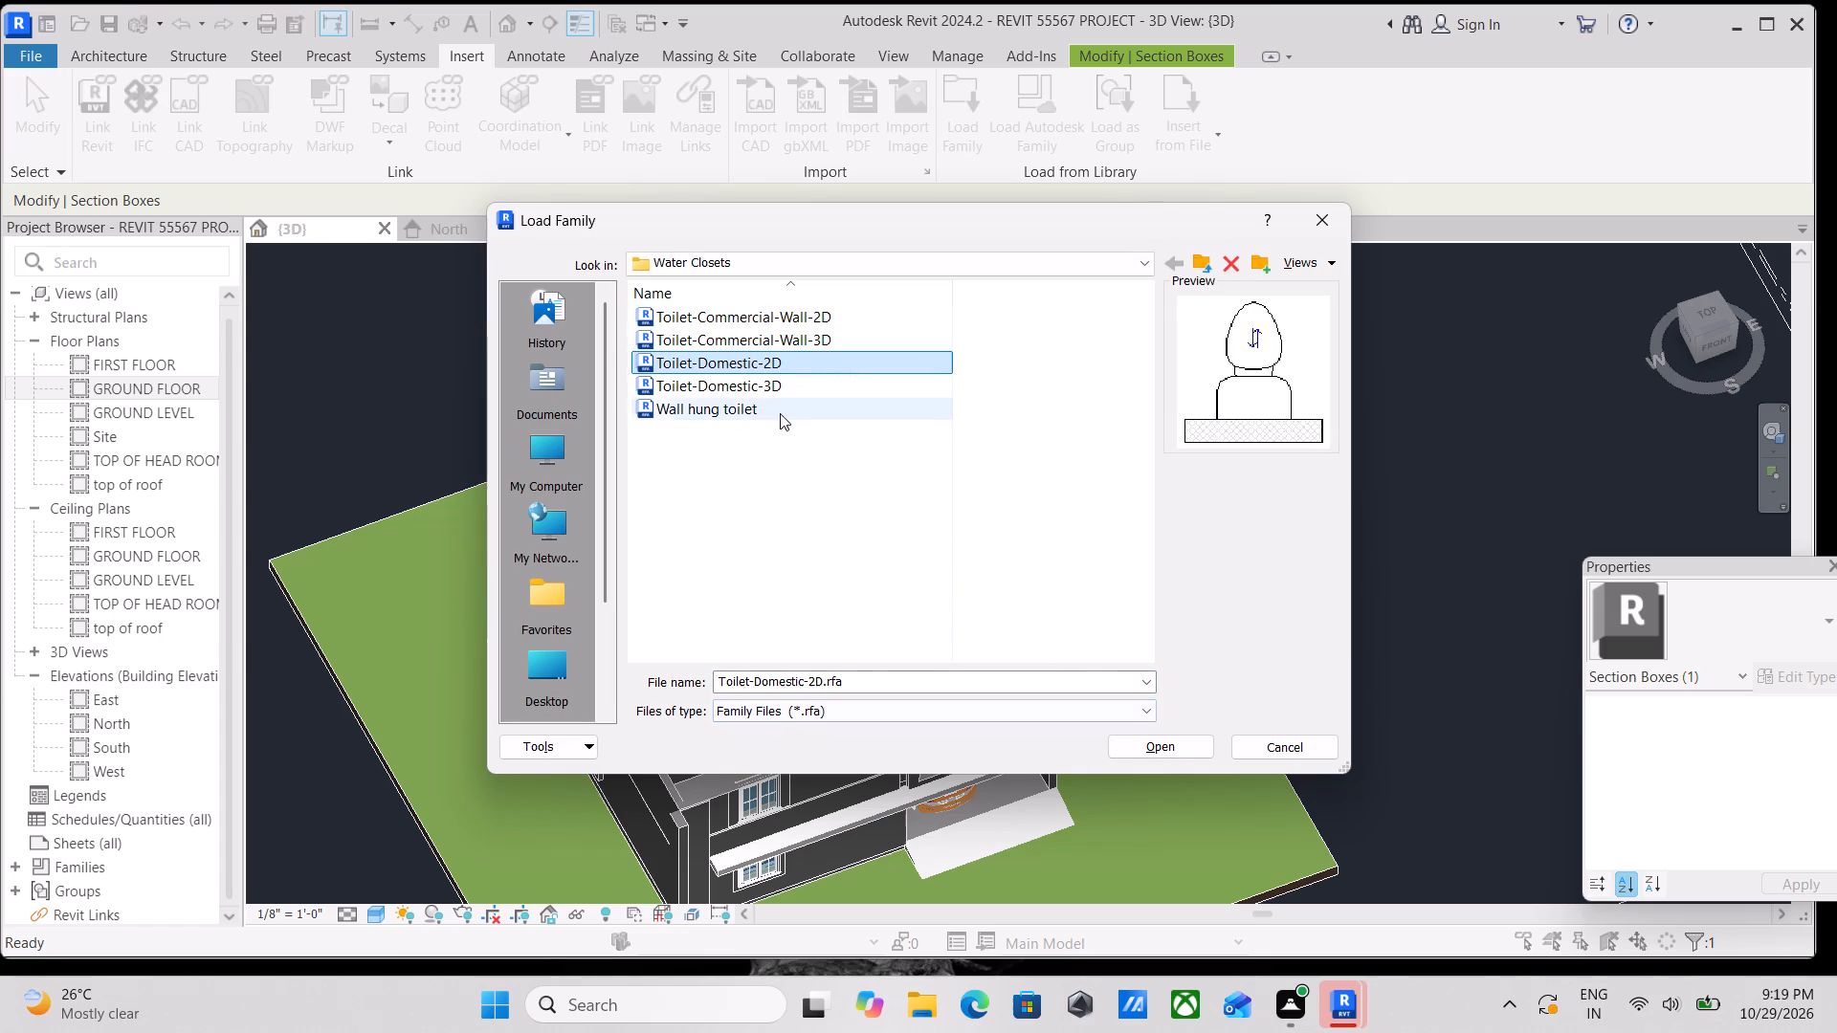
left_click(769, 385)
left_click(1178, 758)
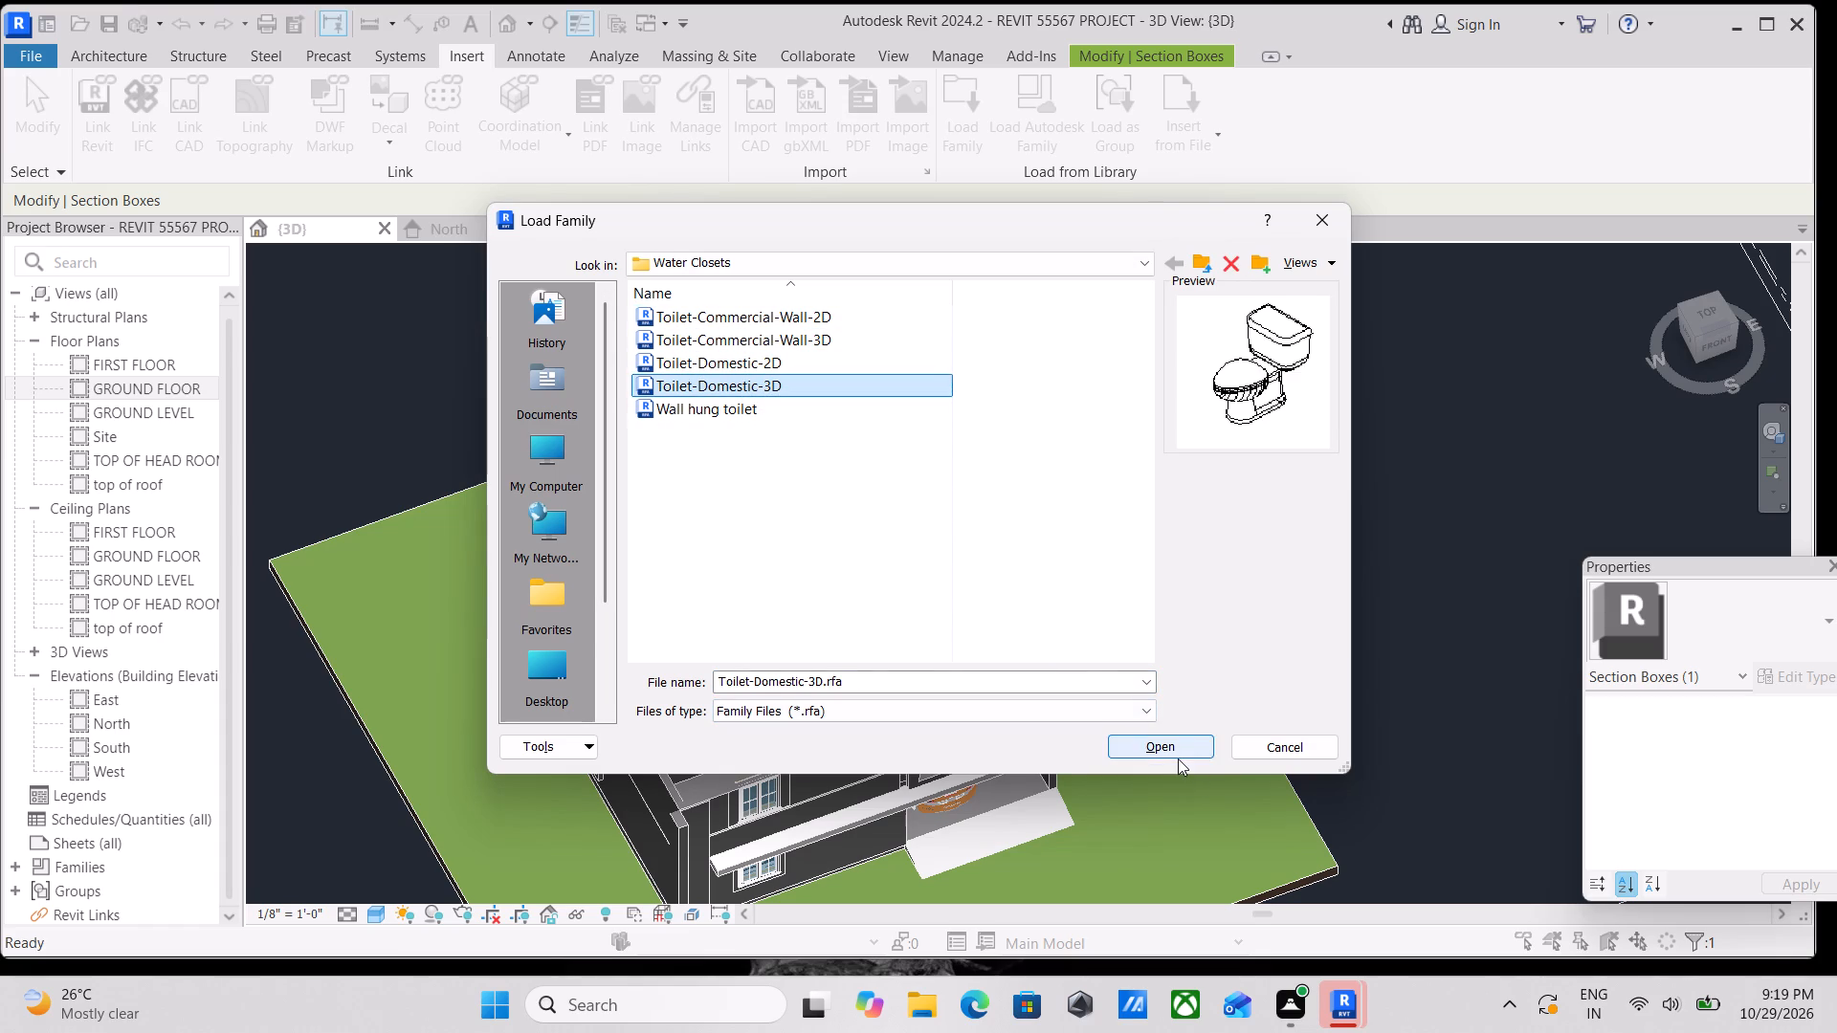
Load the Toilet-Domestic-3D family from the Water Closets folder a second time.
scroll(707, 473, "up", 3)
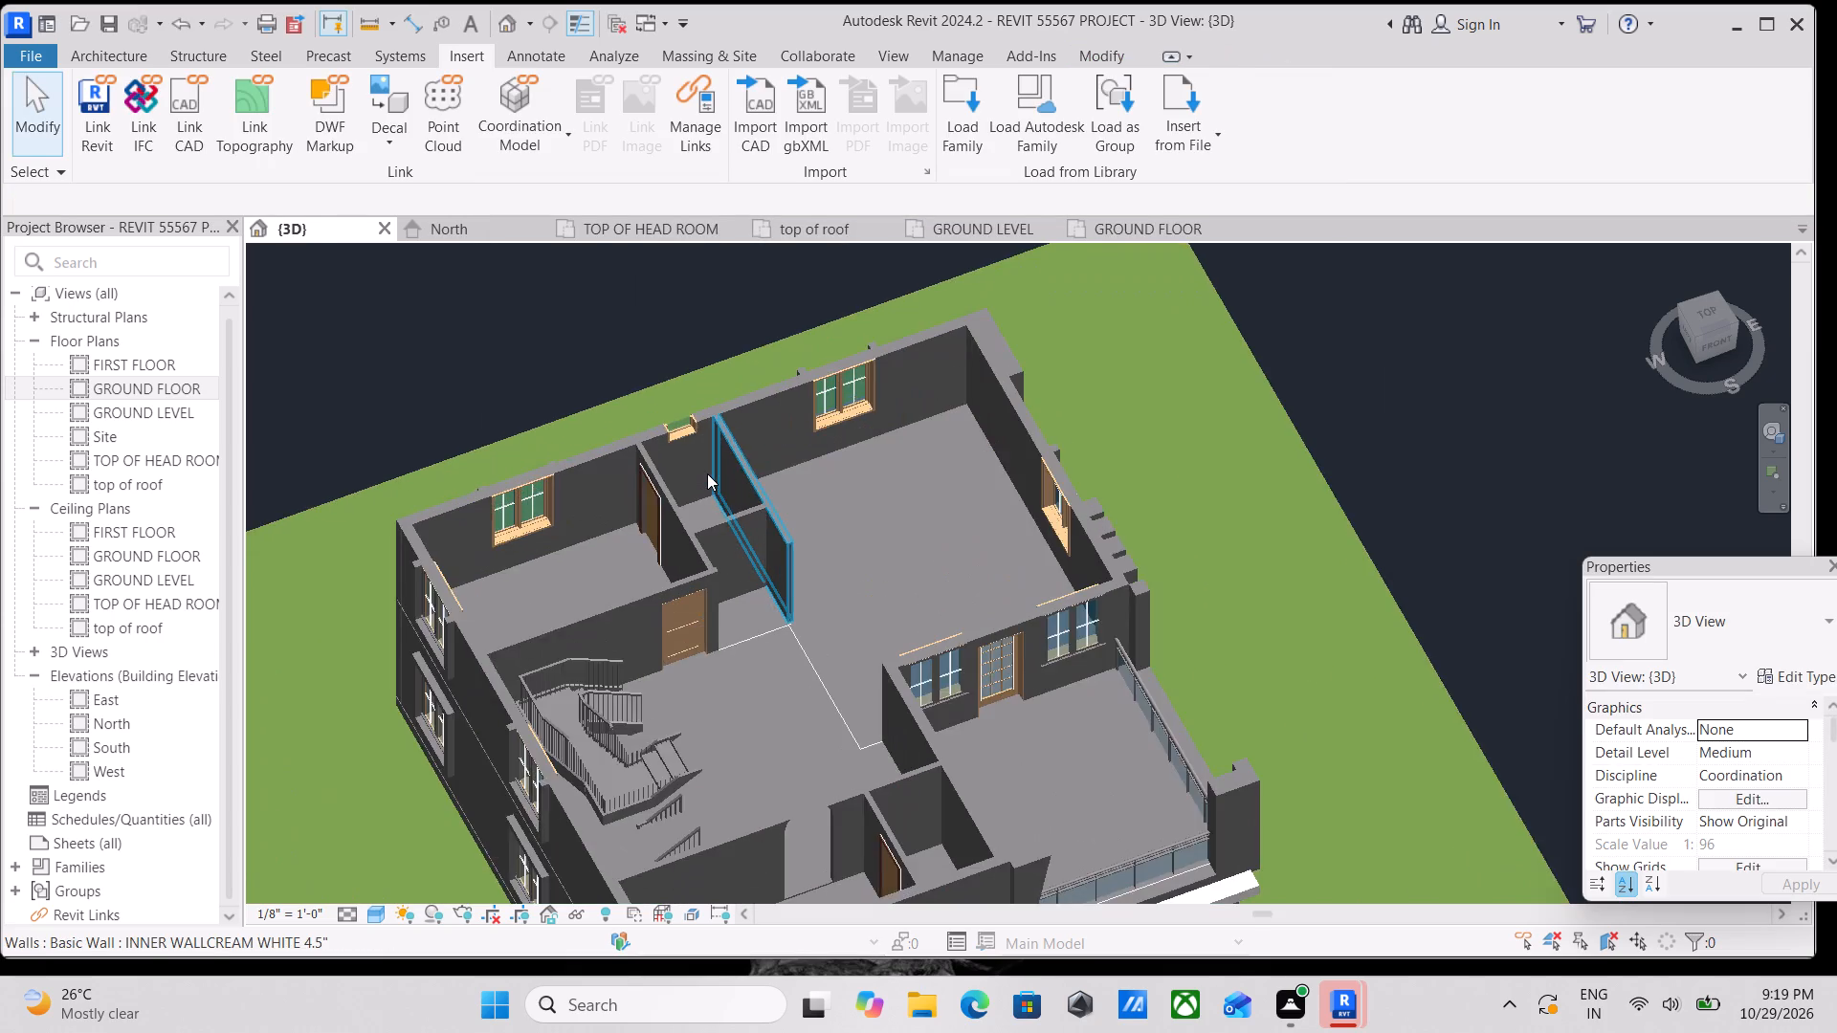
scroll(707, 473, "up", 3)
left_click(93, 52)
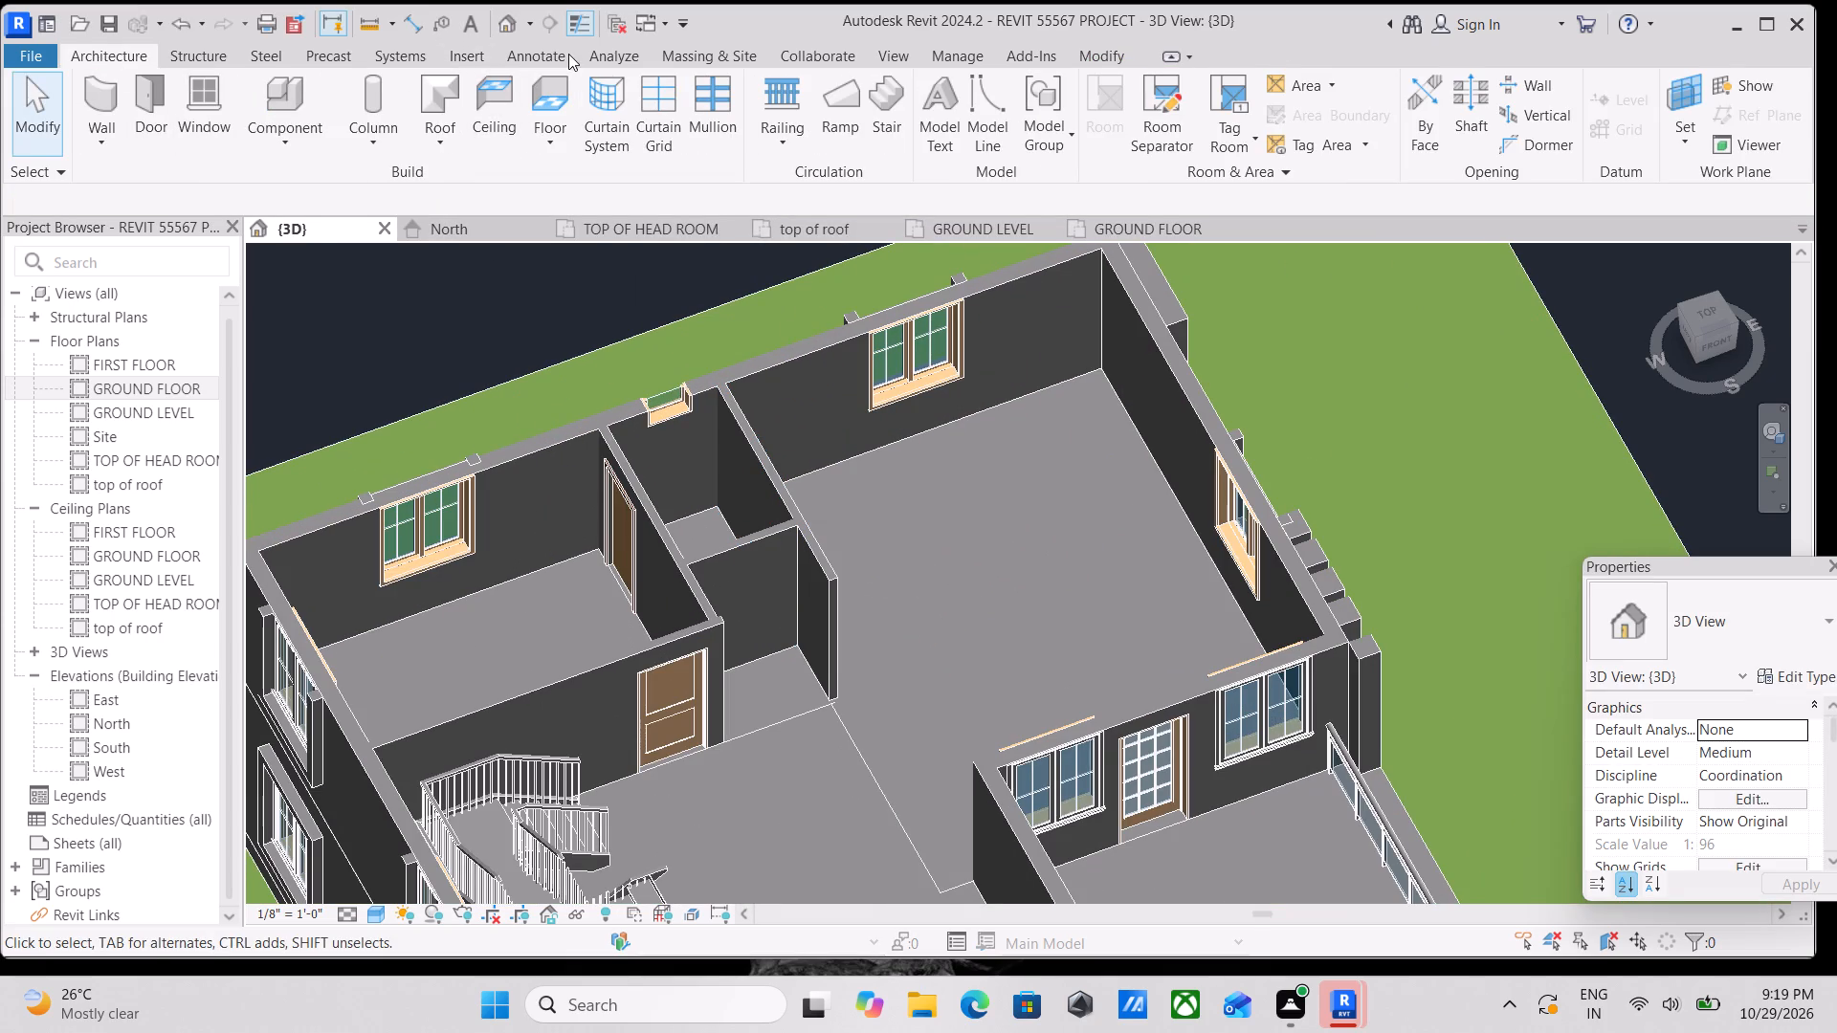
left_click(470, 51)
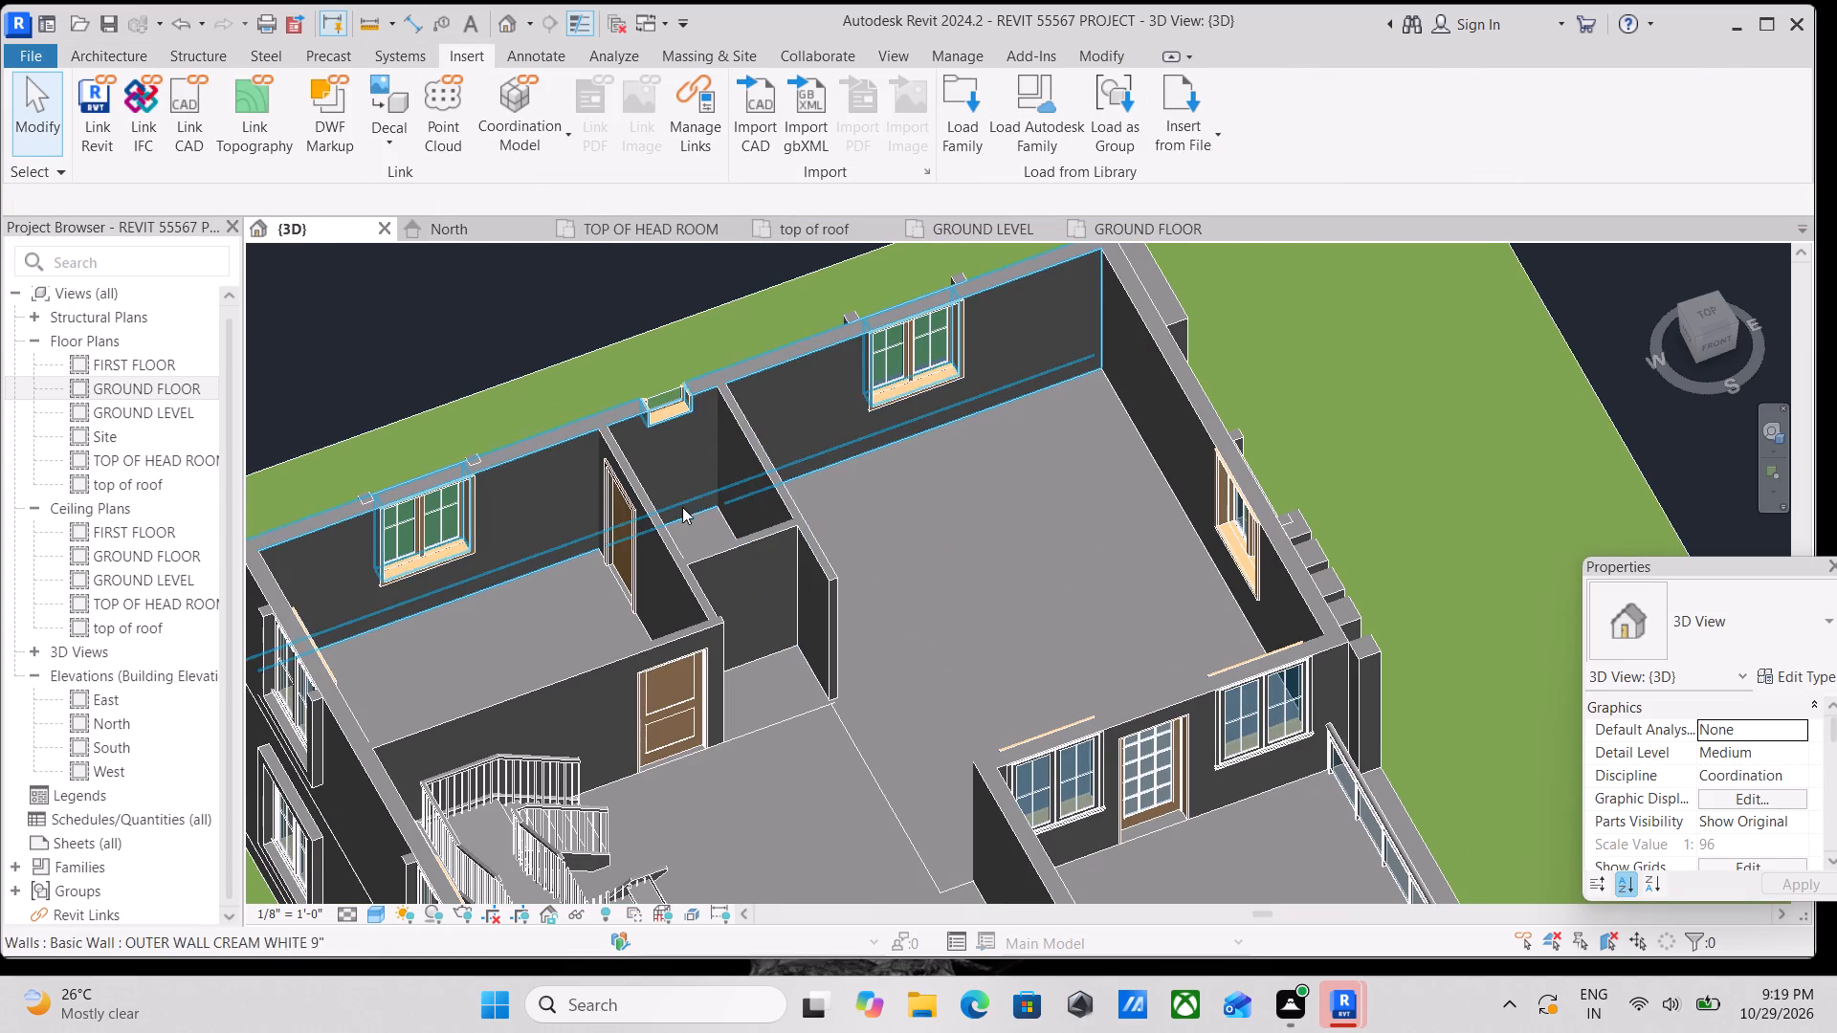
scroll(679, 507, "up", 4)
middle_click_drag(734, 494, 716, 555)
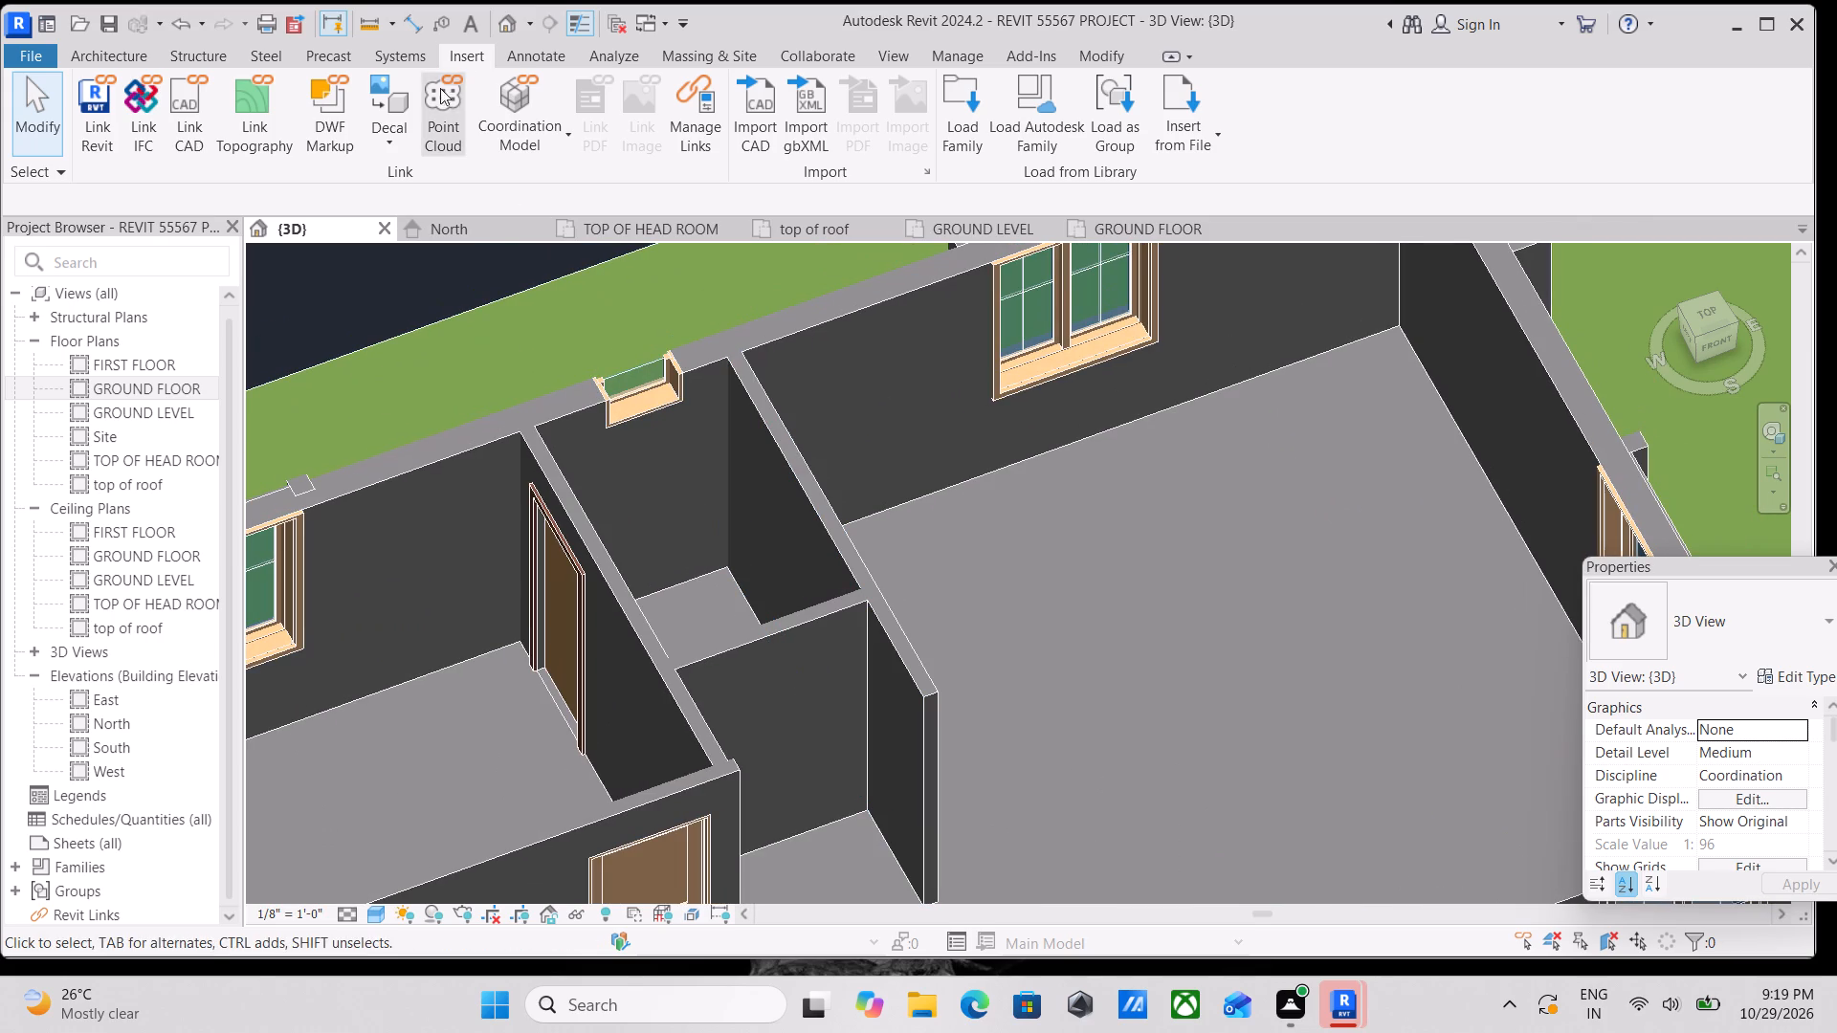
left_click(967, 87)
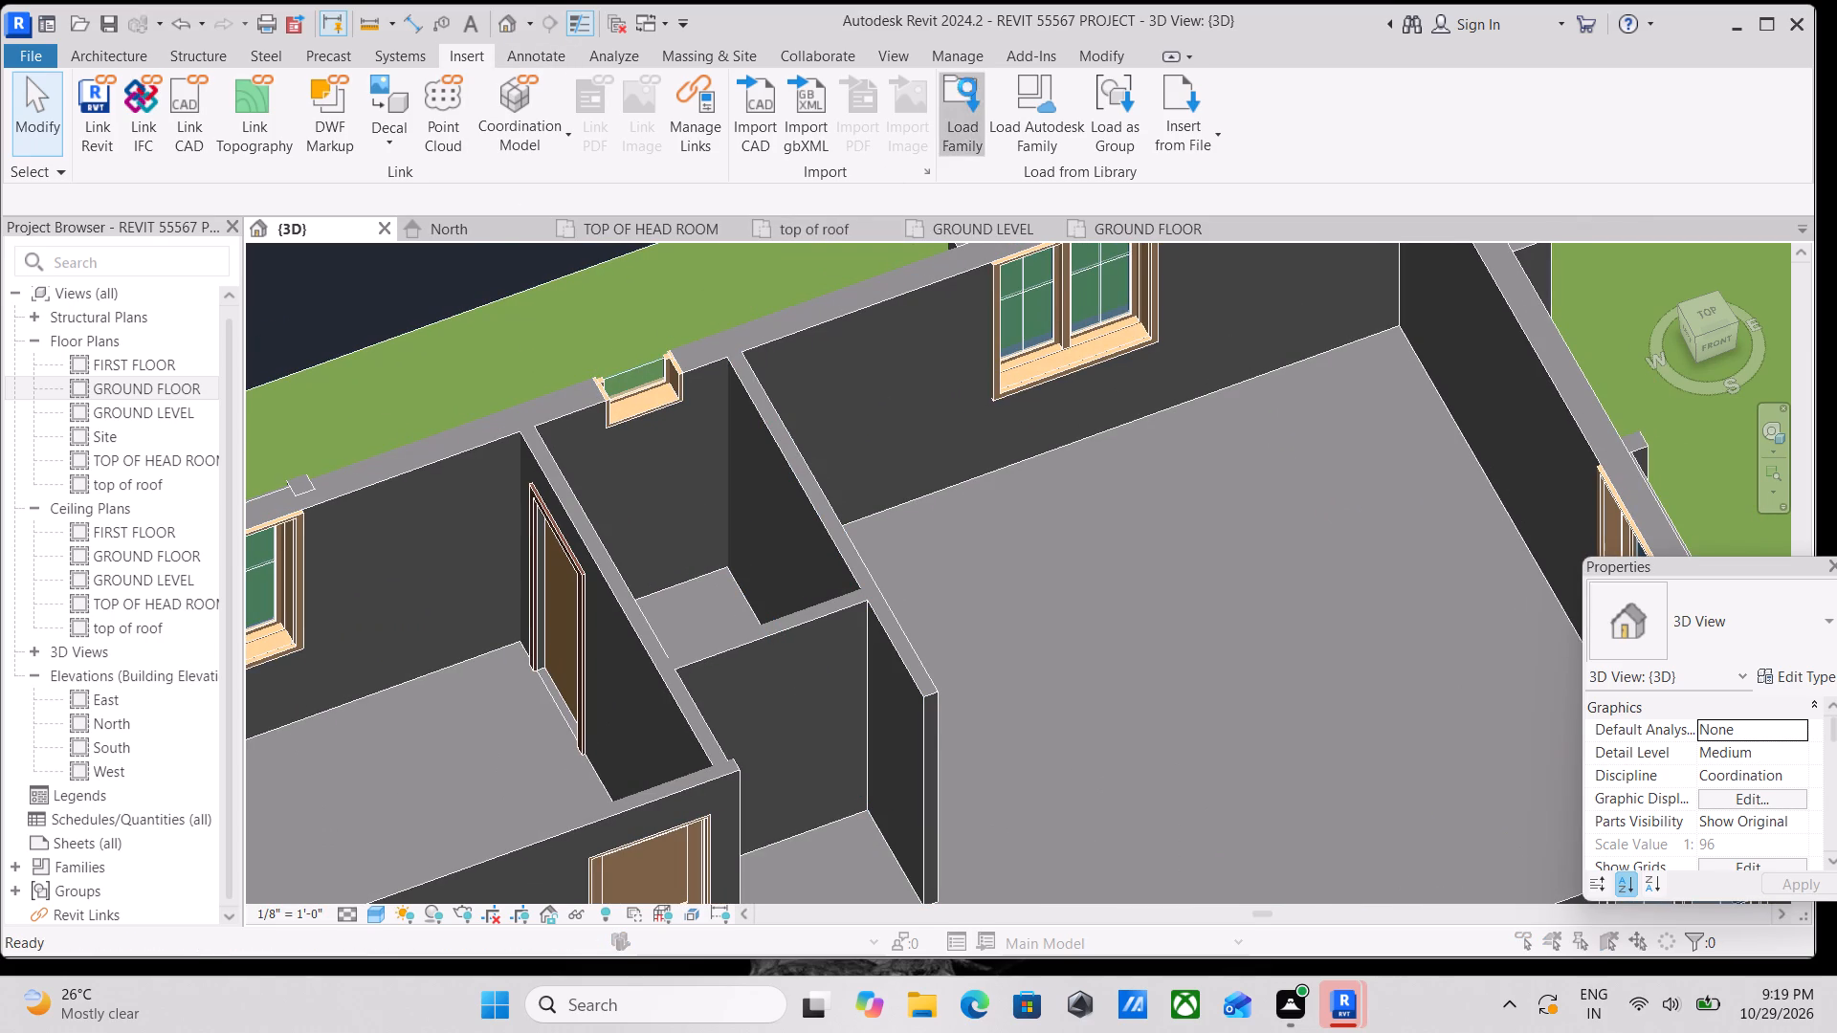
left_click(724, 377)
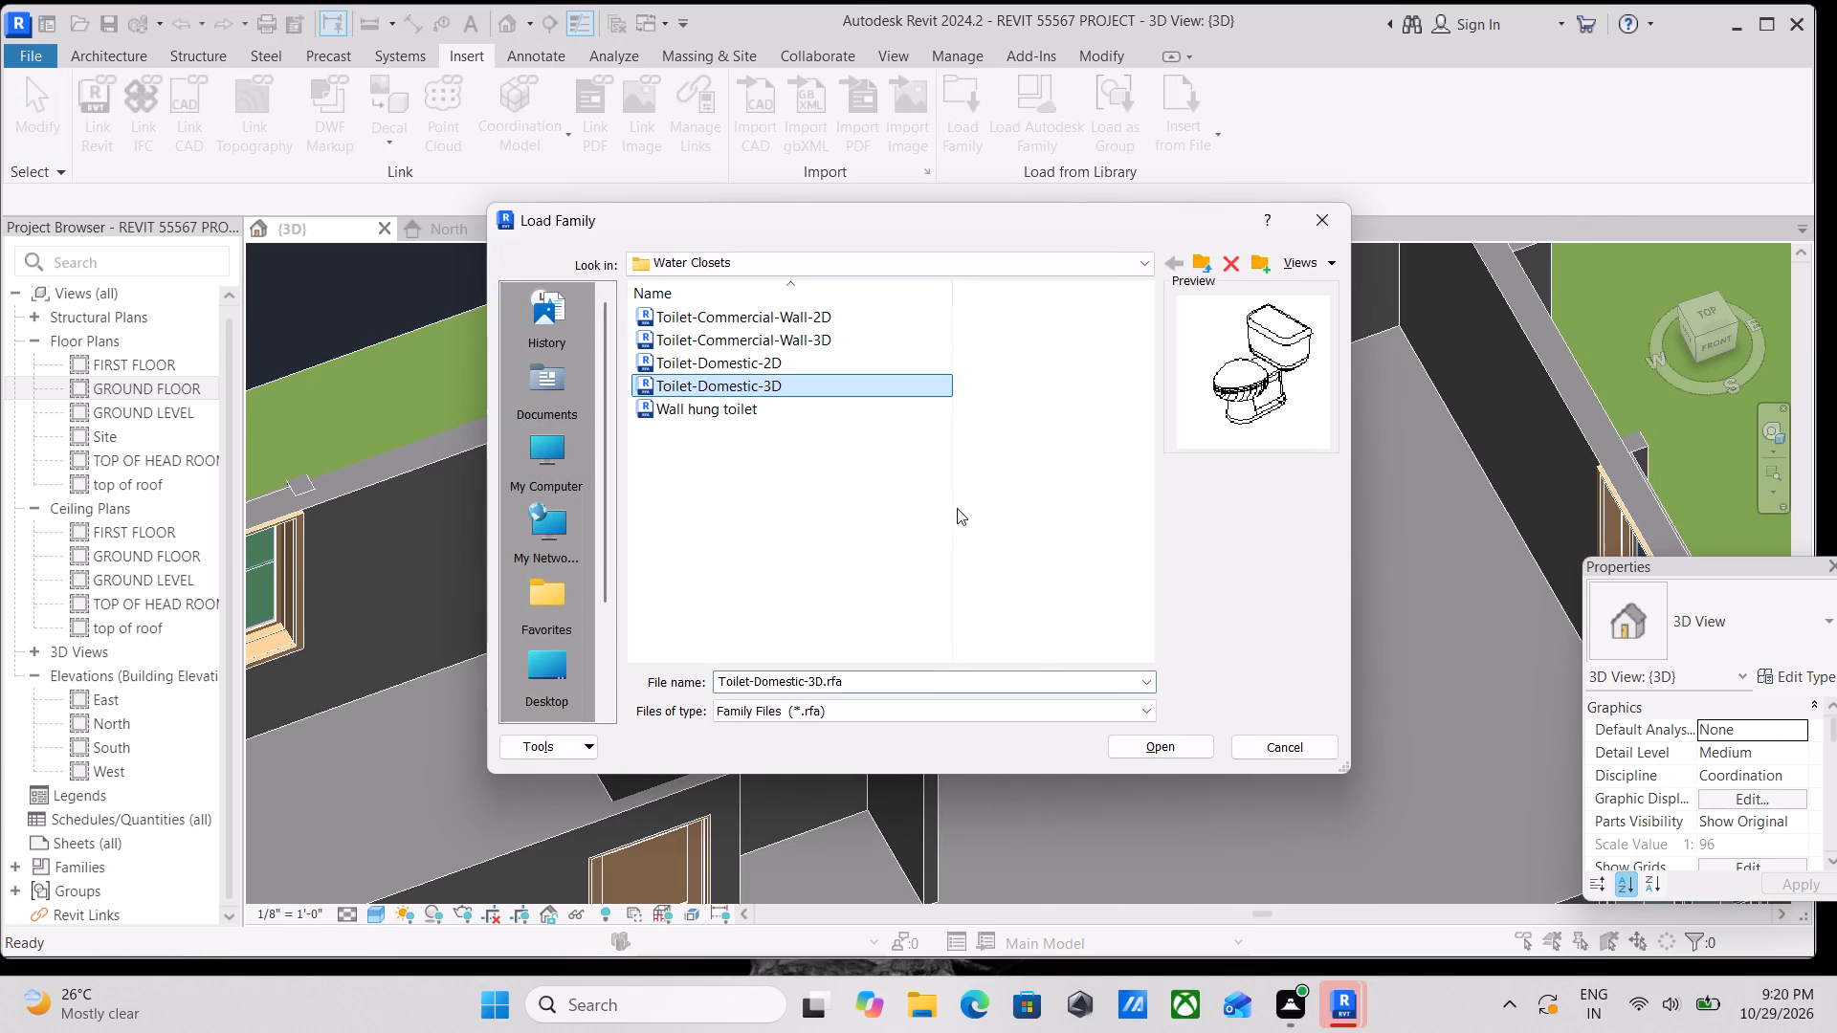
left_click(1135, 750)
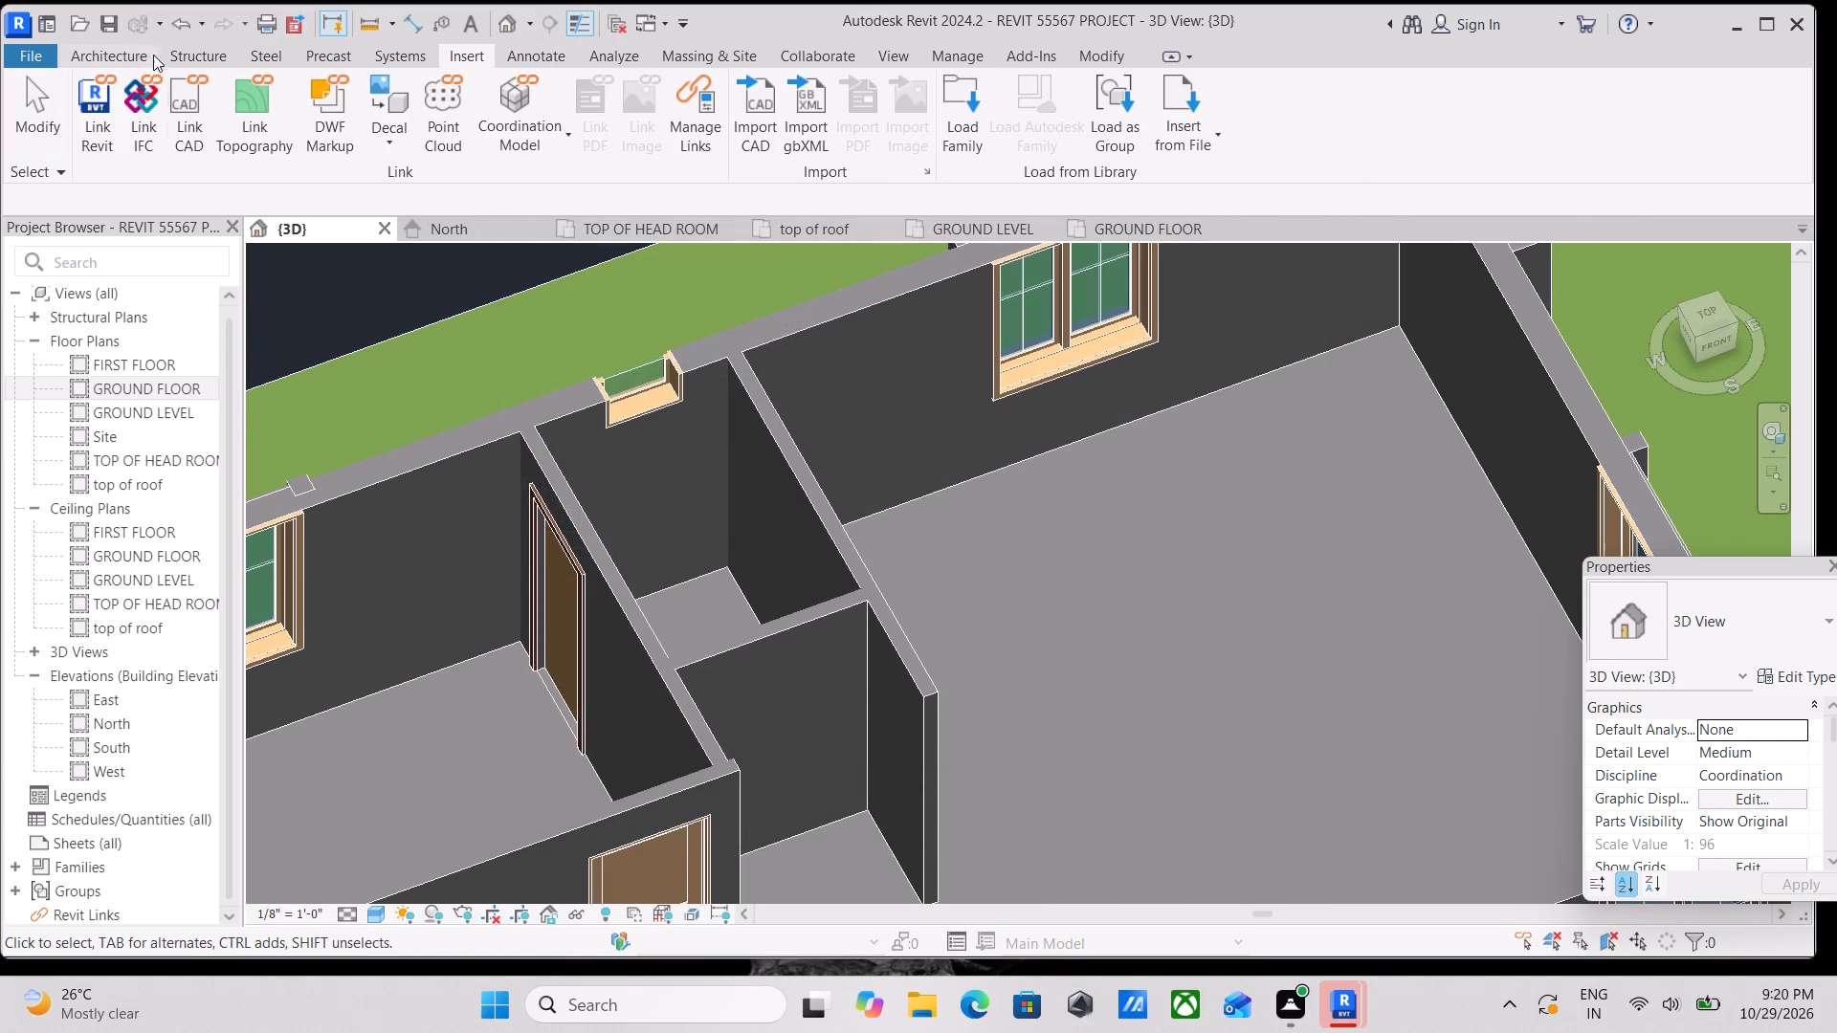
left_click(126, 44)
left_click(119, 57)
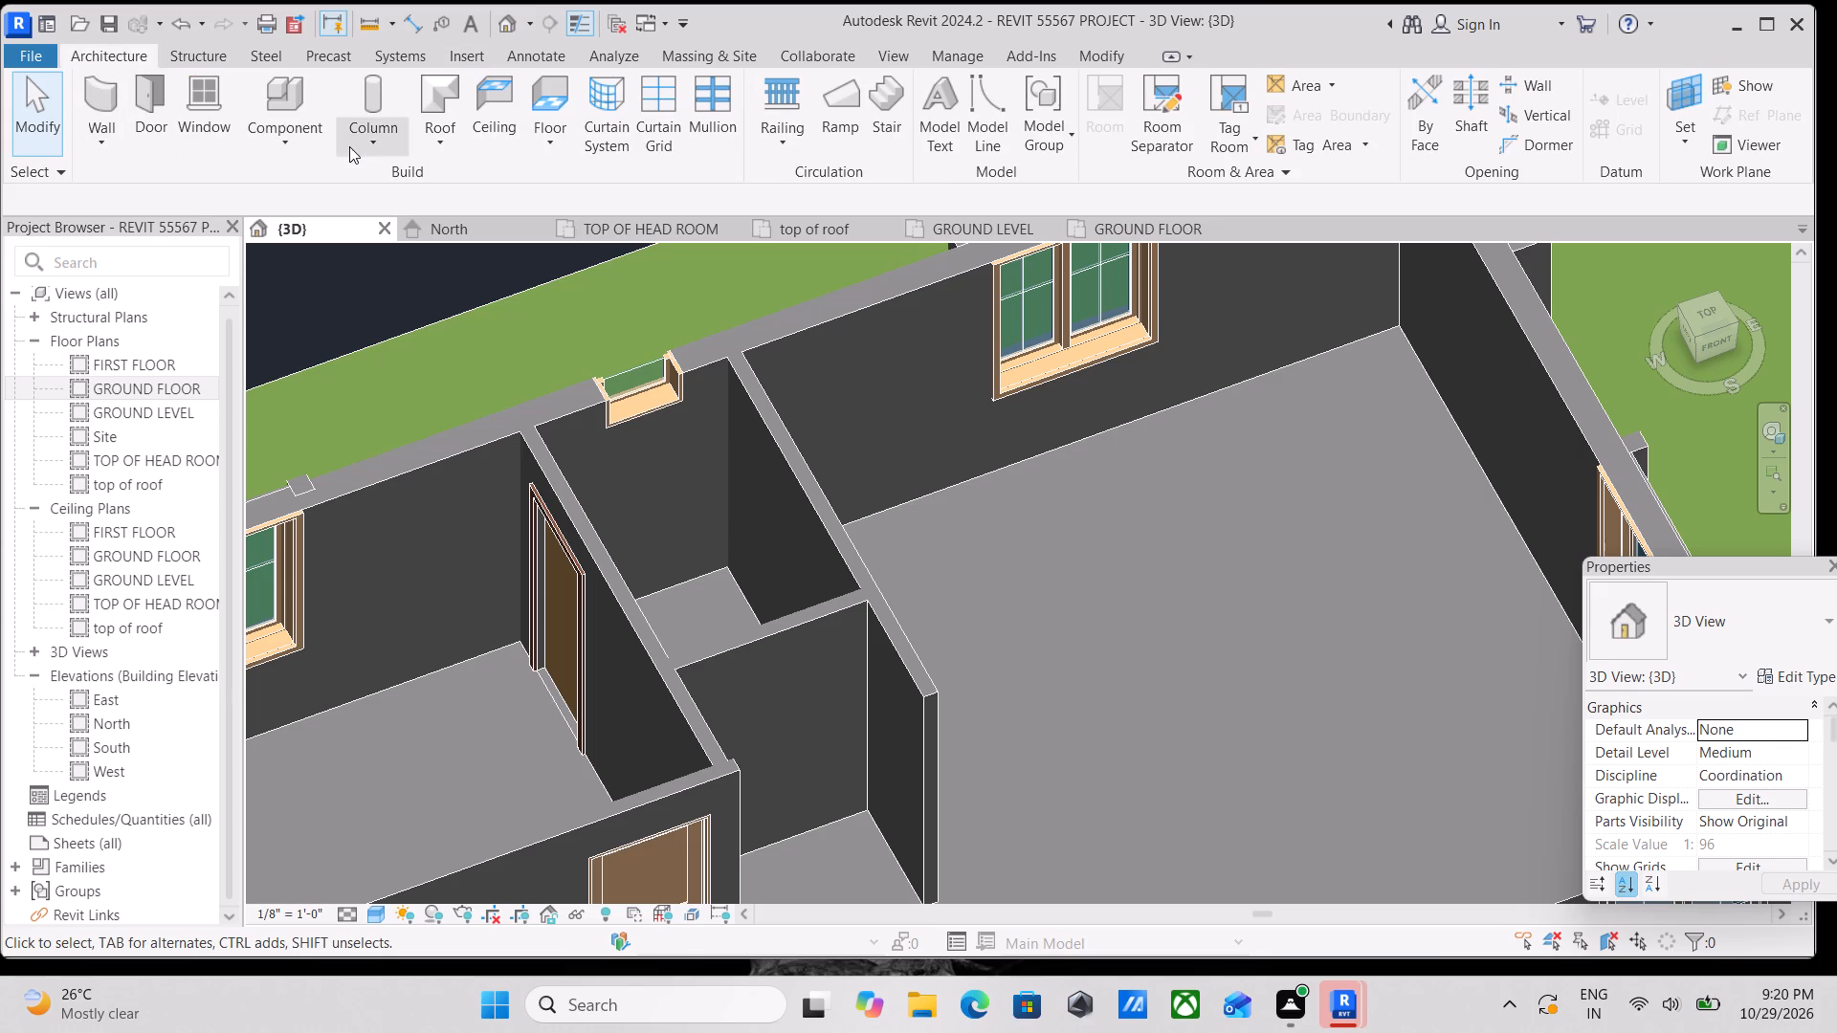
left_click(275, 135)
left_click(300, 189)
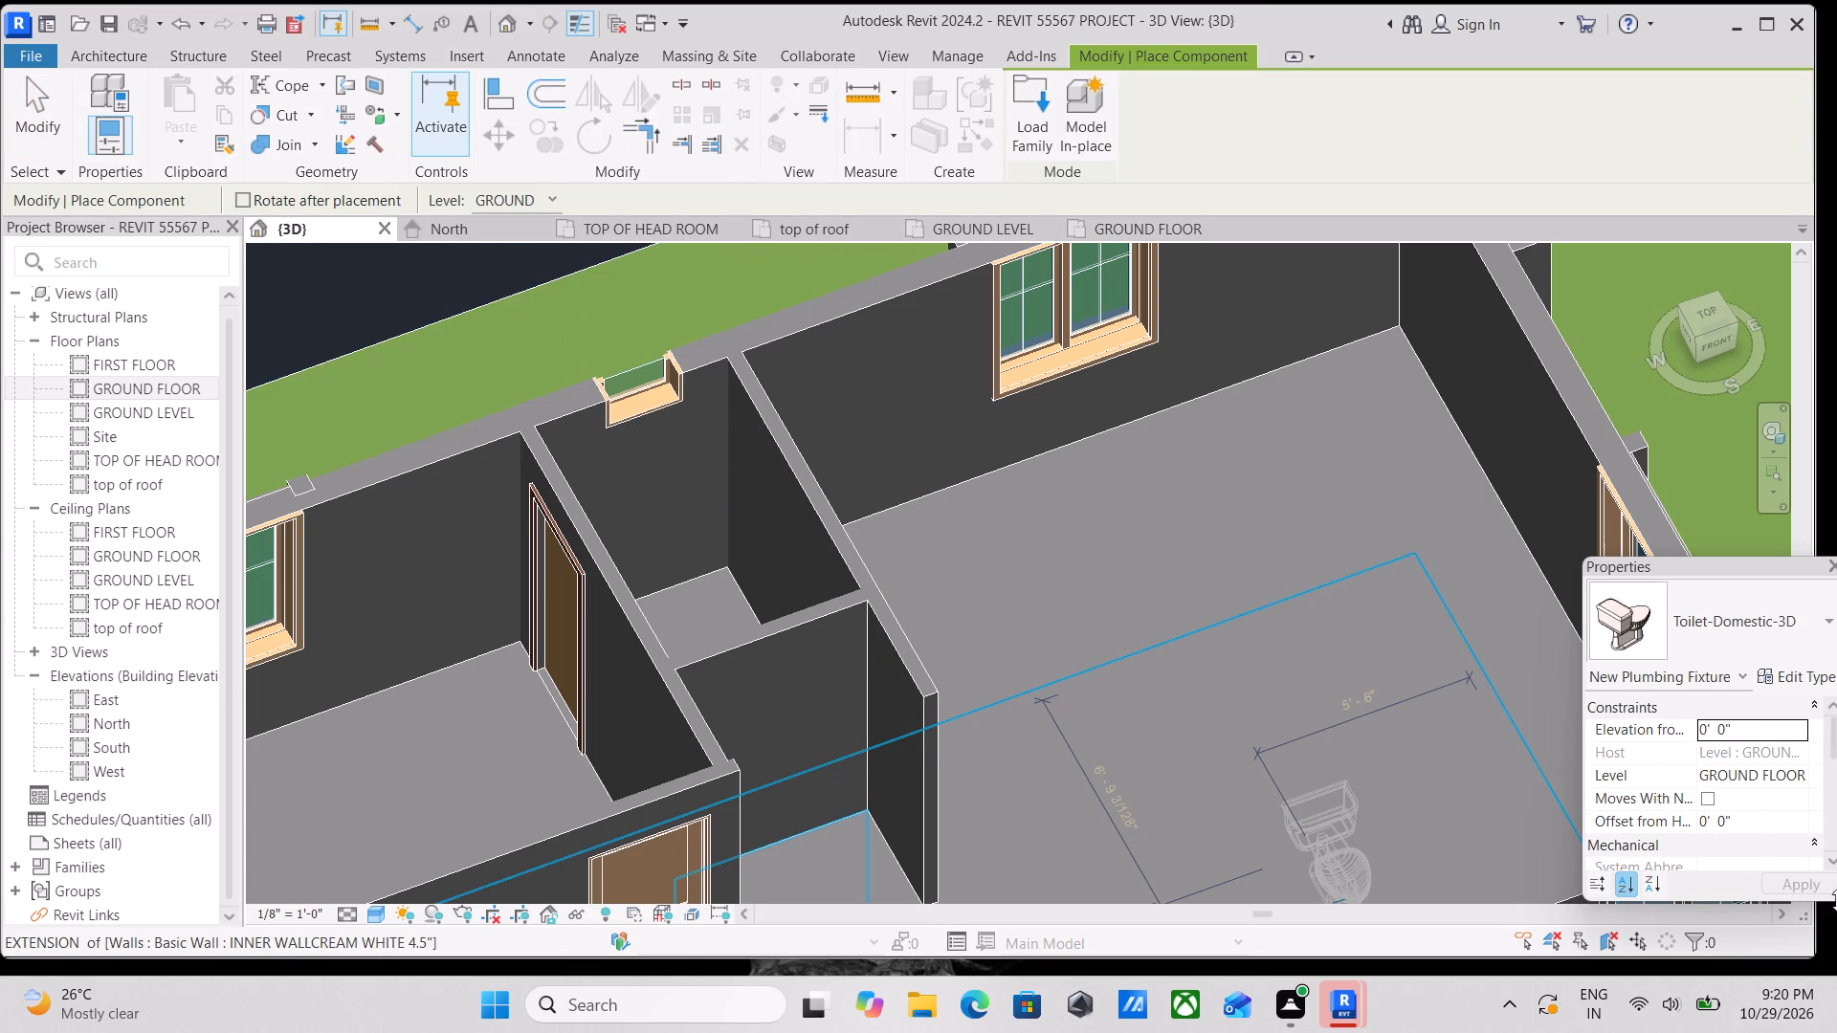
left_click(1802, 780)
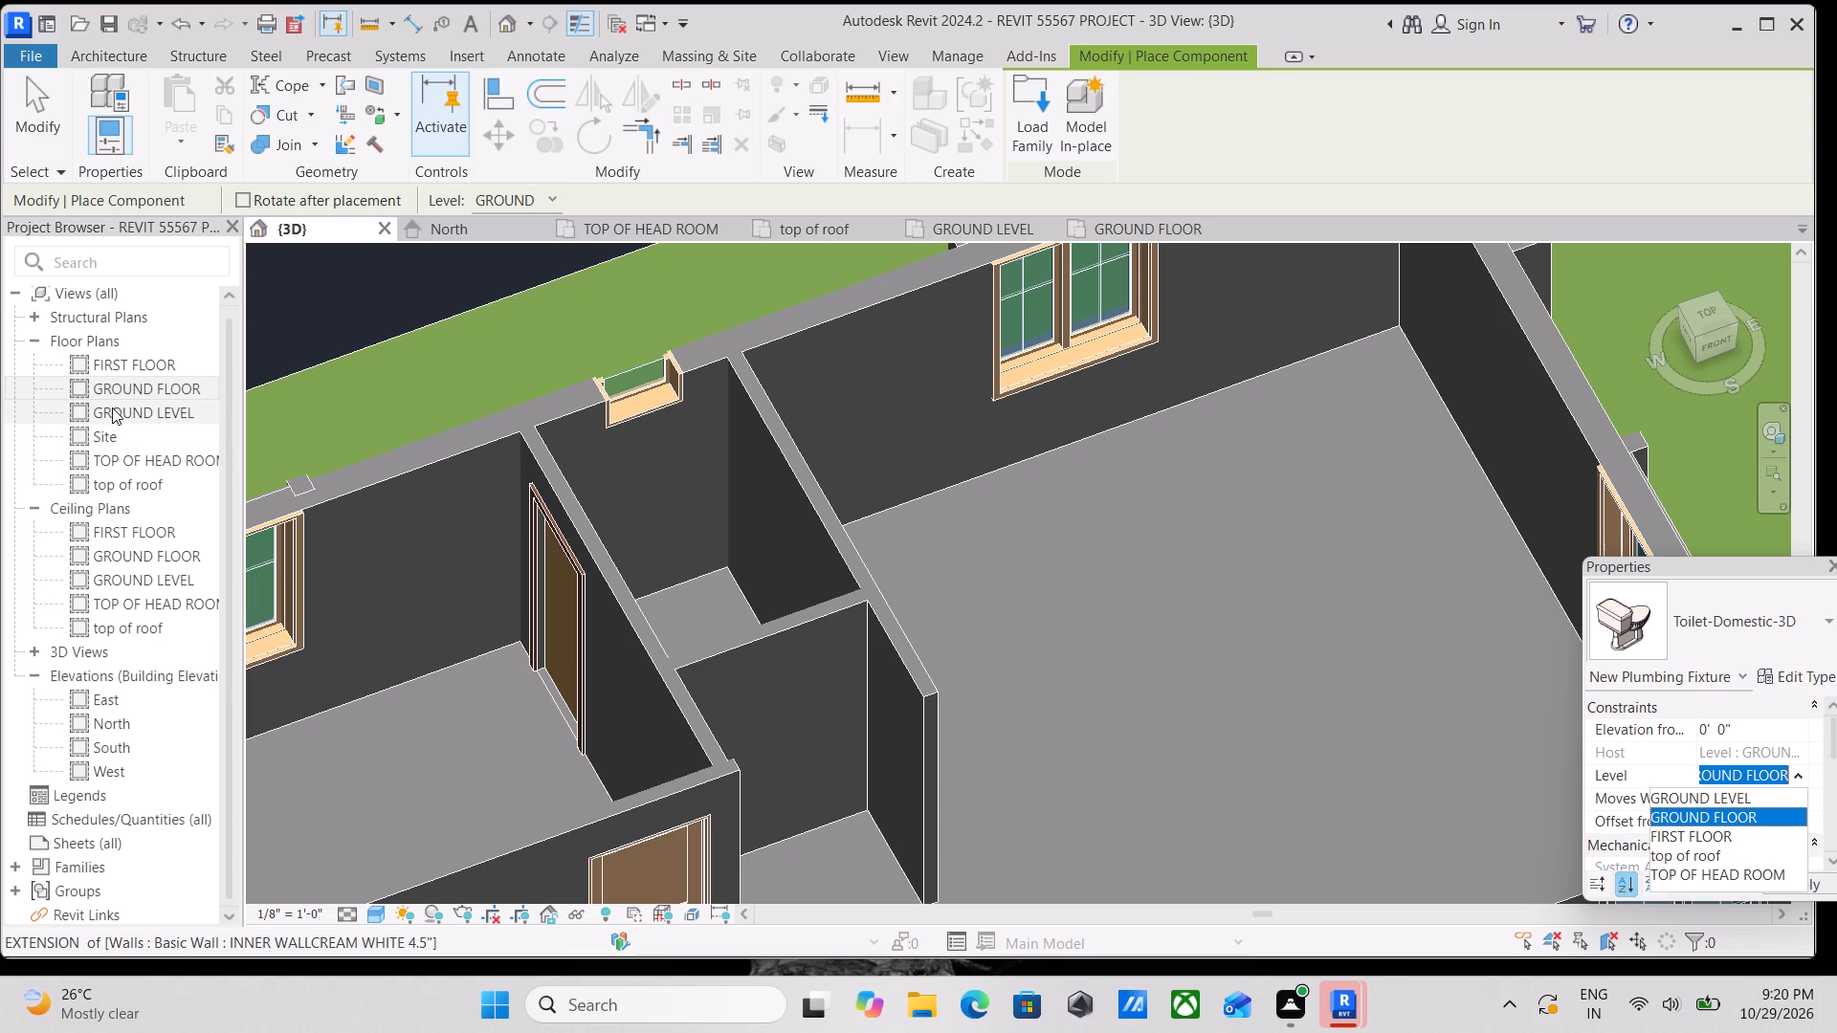
Open the FIRST FLOOR plan and examine the small toilet room between the two rear rooms.
double_click(108, 363)
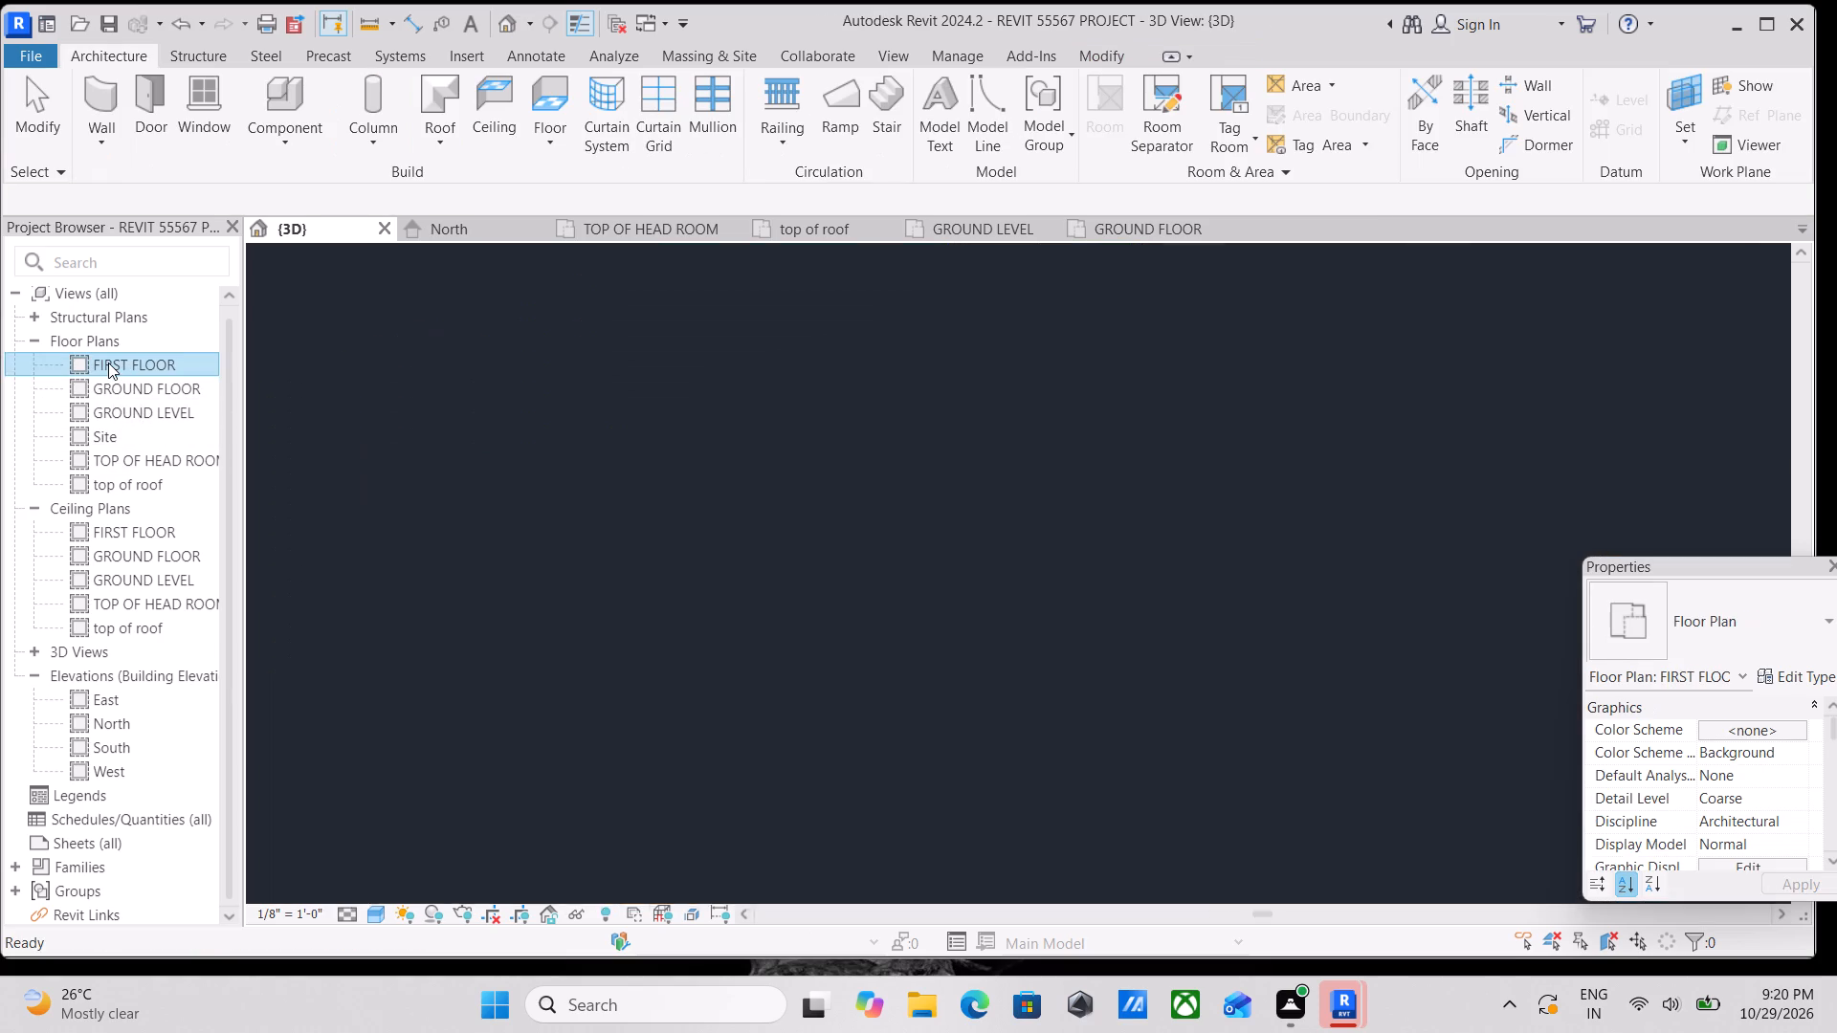
scroll(908, 561, "up", 5)
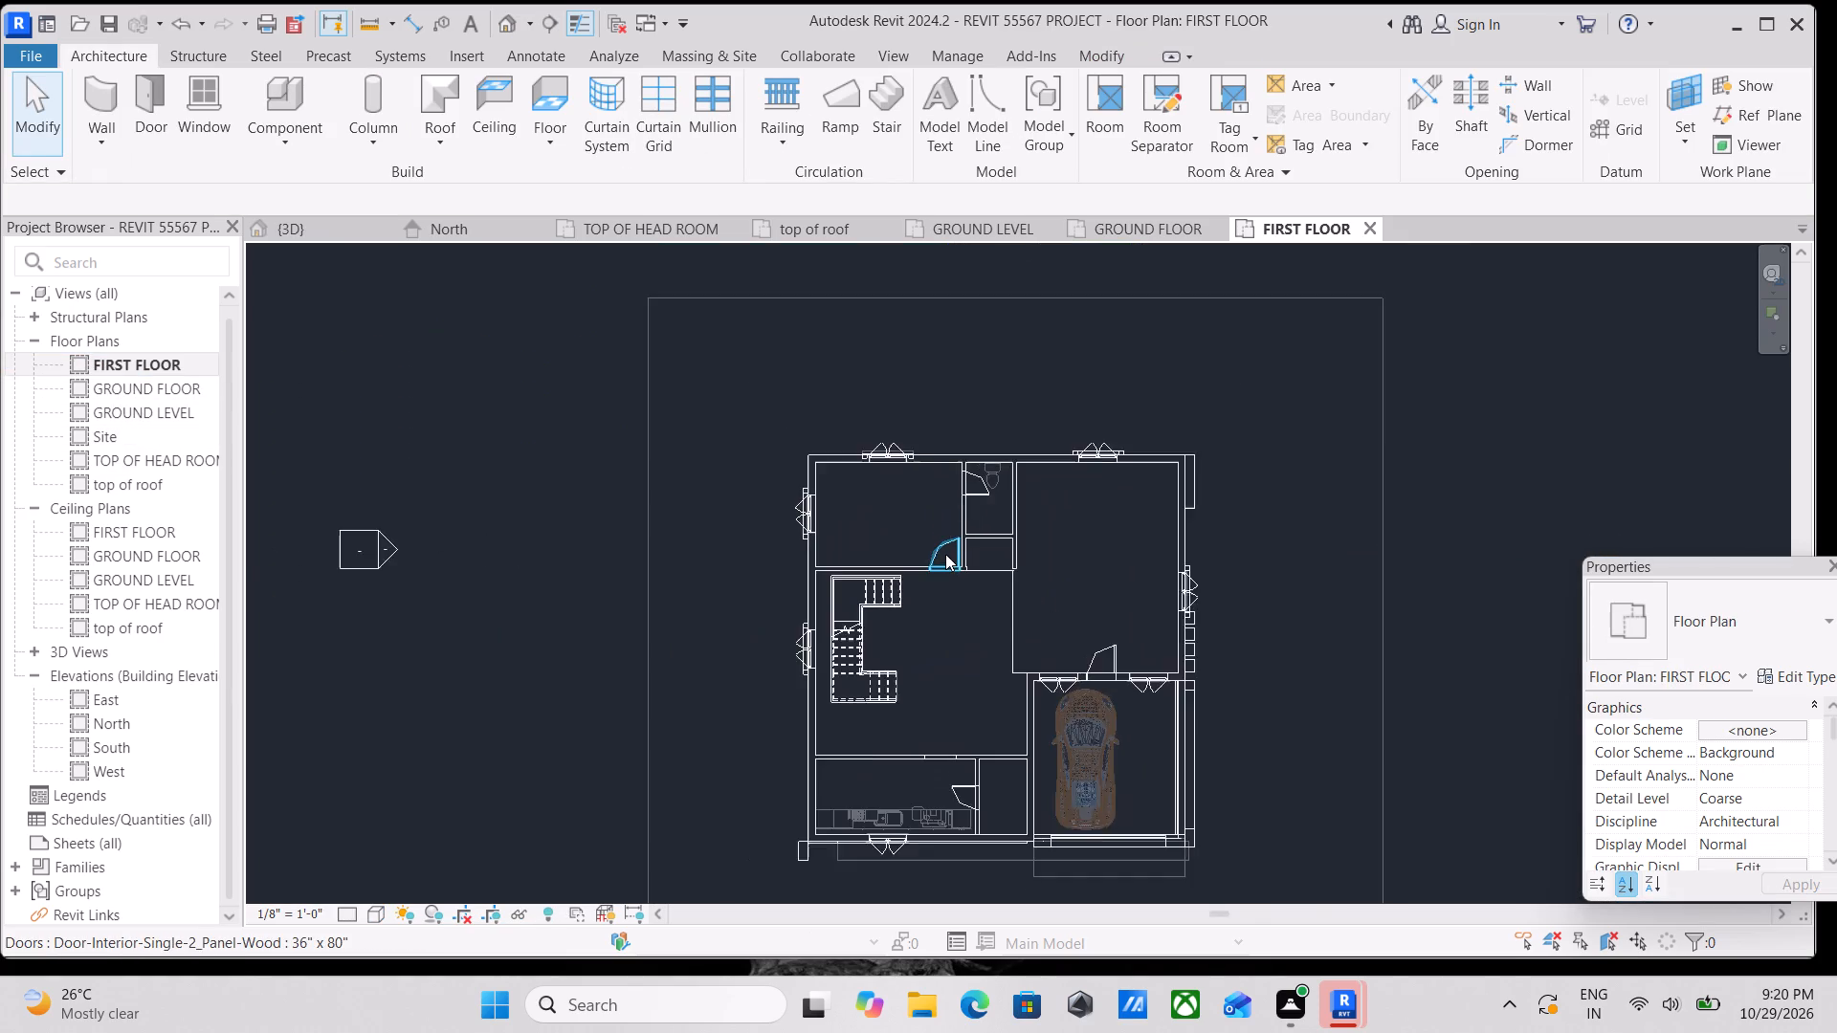
scroll(945, 554, "up", 2)
middle_click_drag(945, 552, 727, 683)
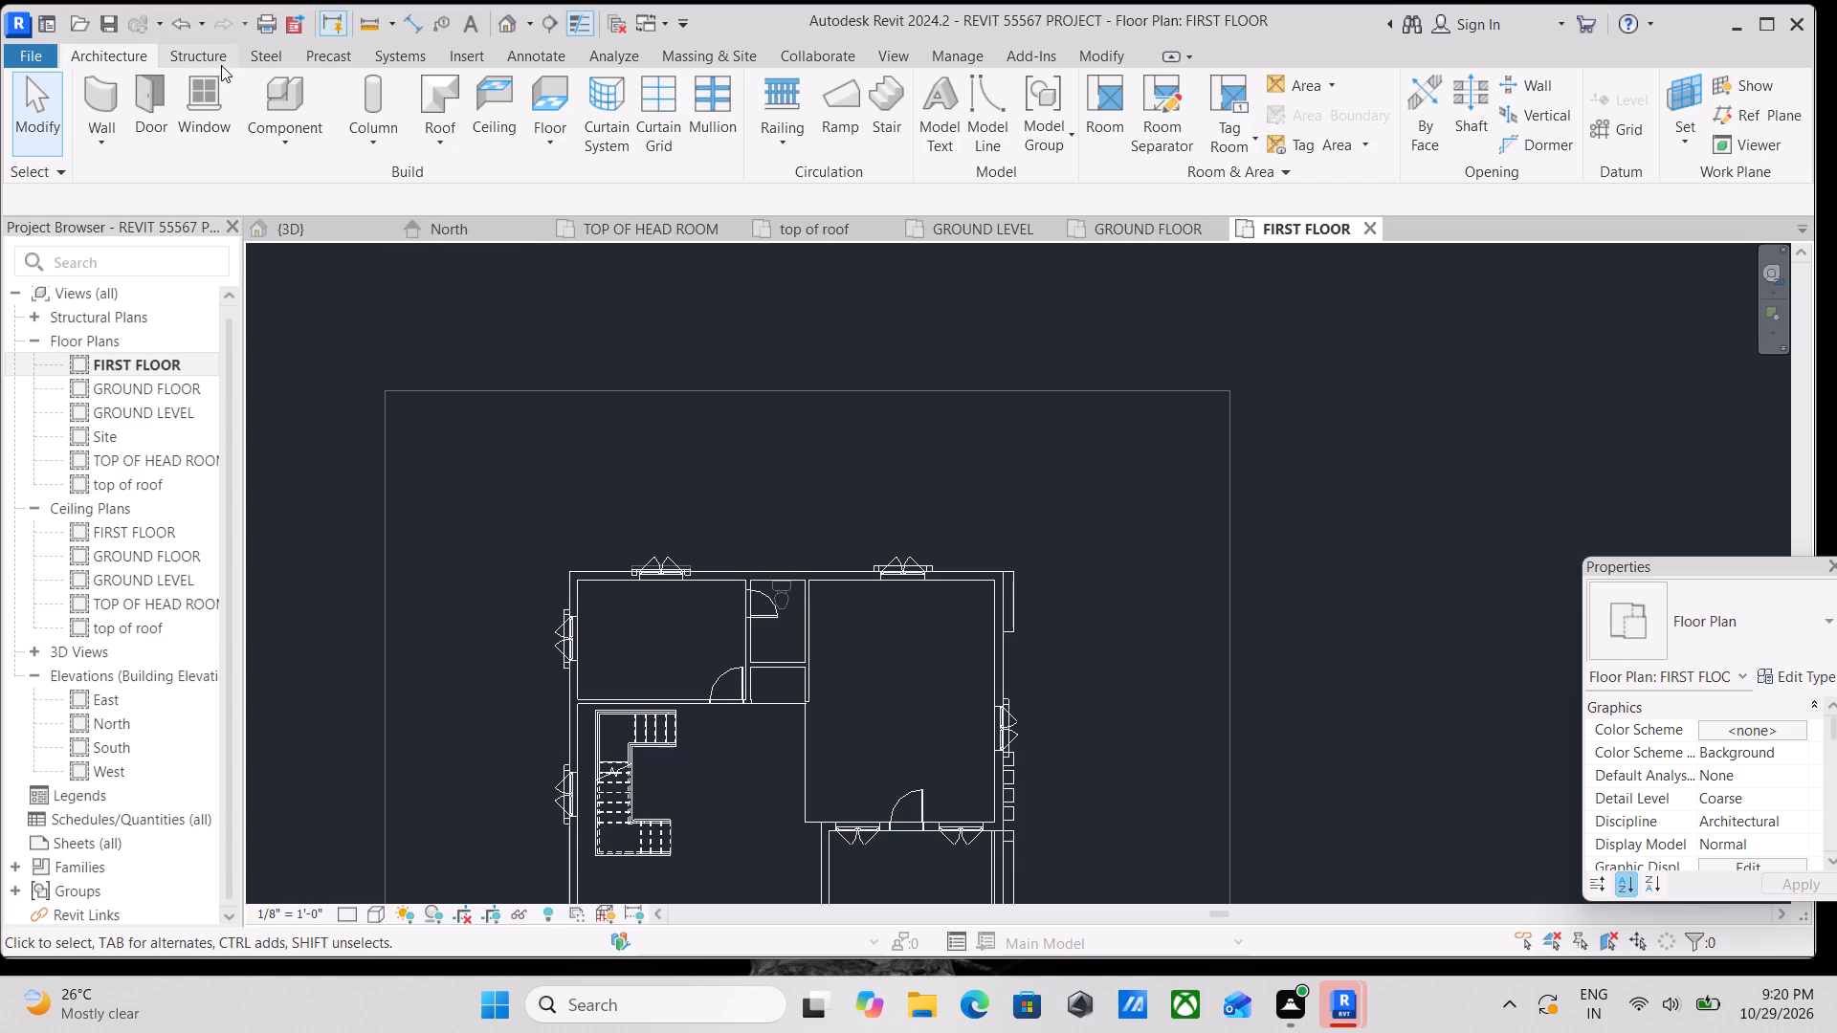
left_click(284, 143)
left_click(284, 143)
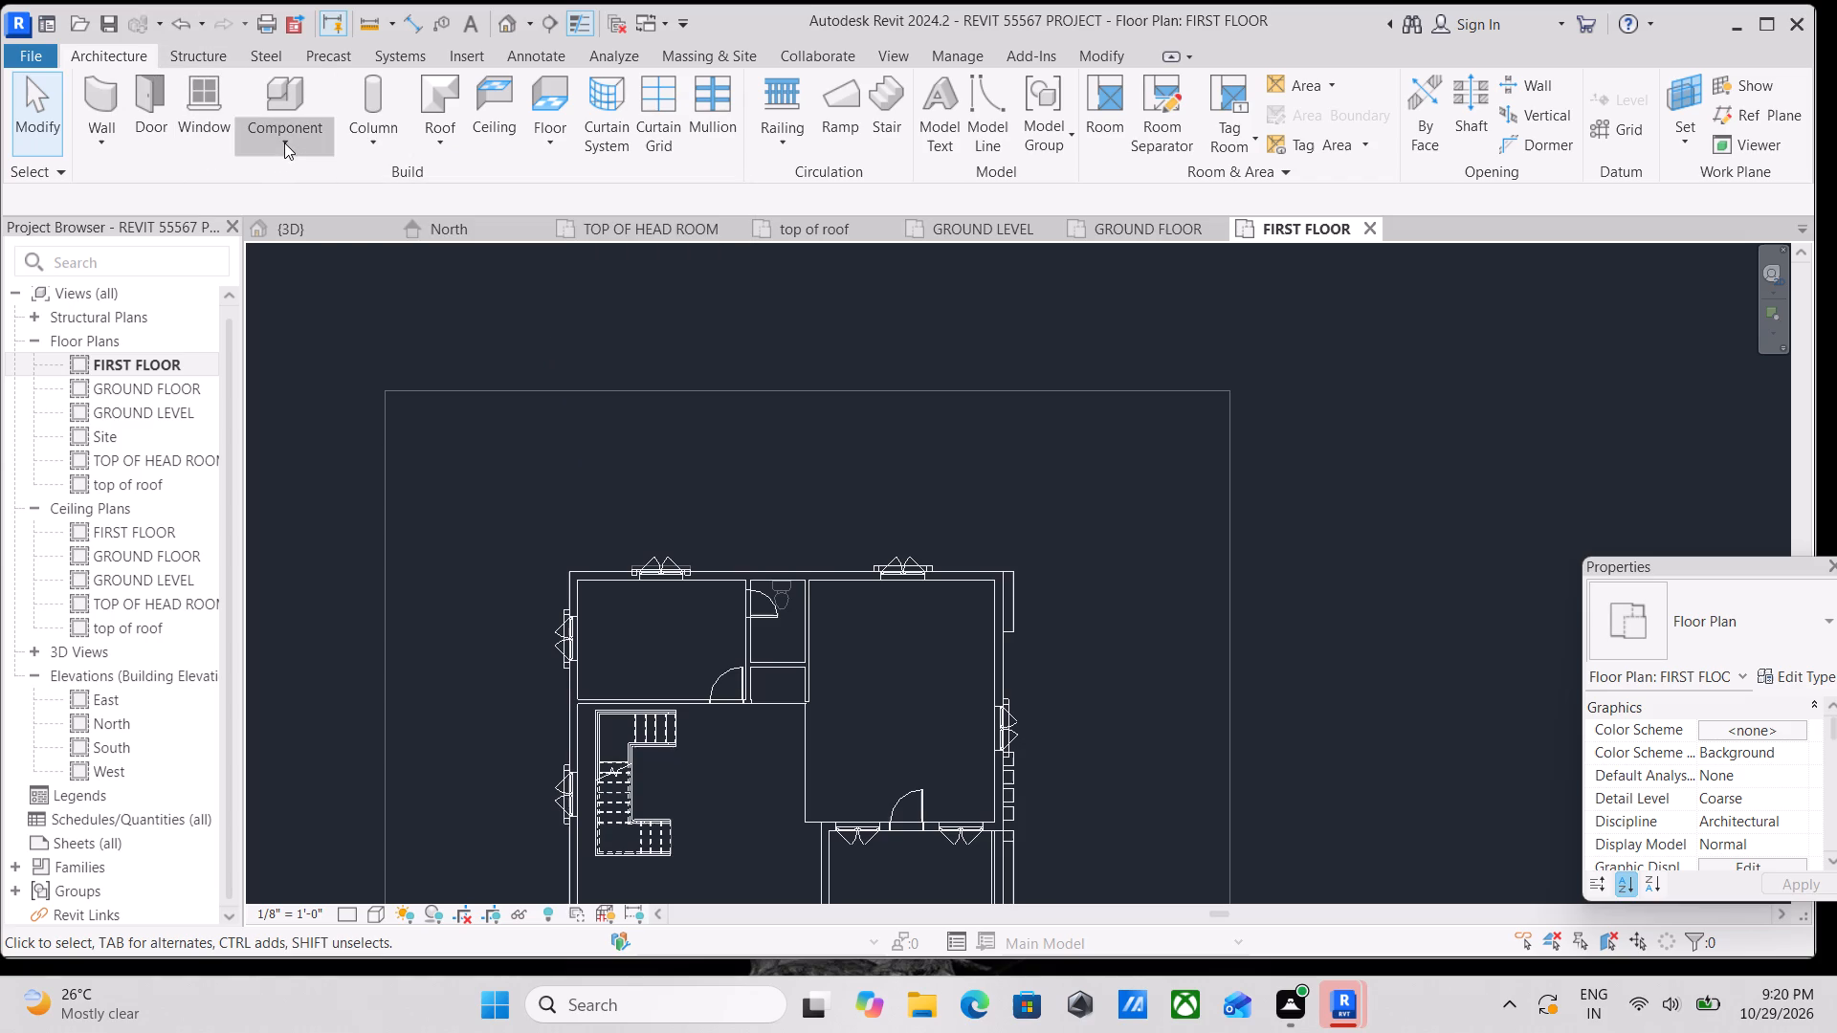
left_click(373, 145)
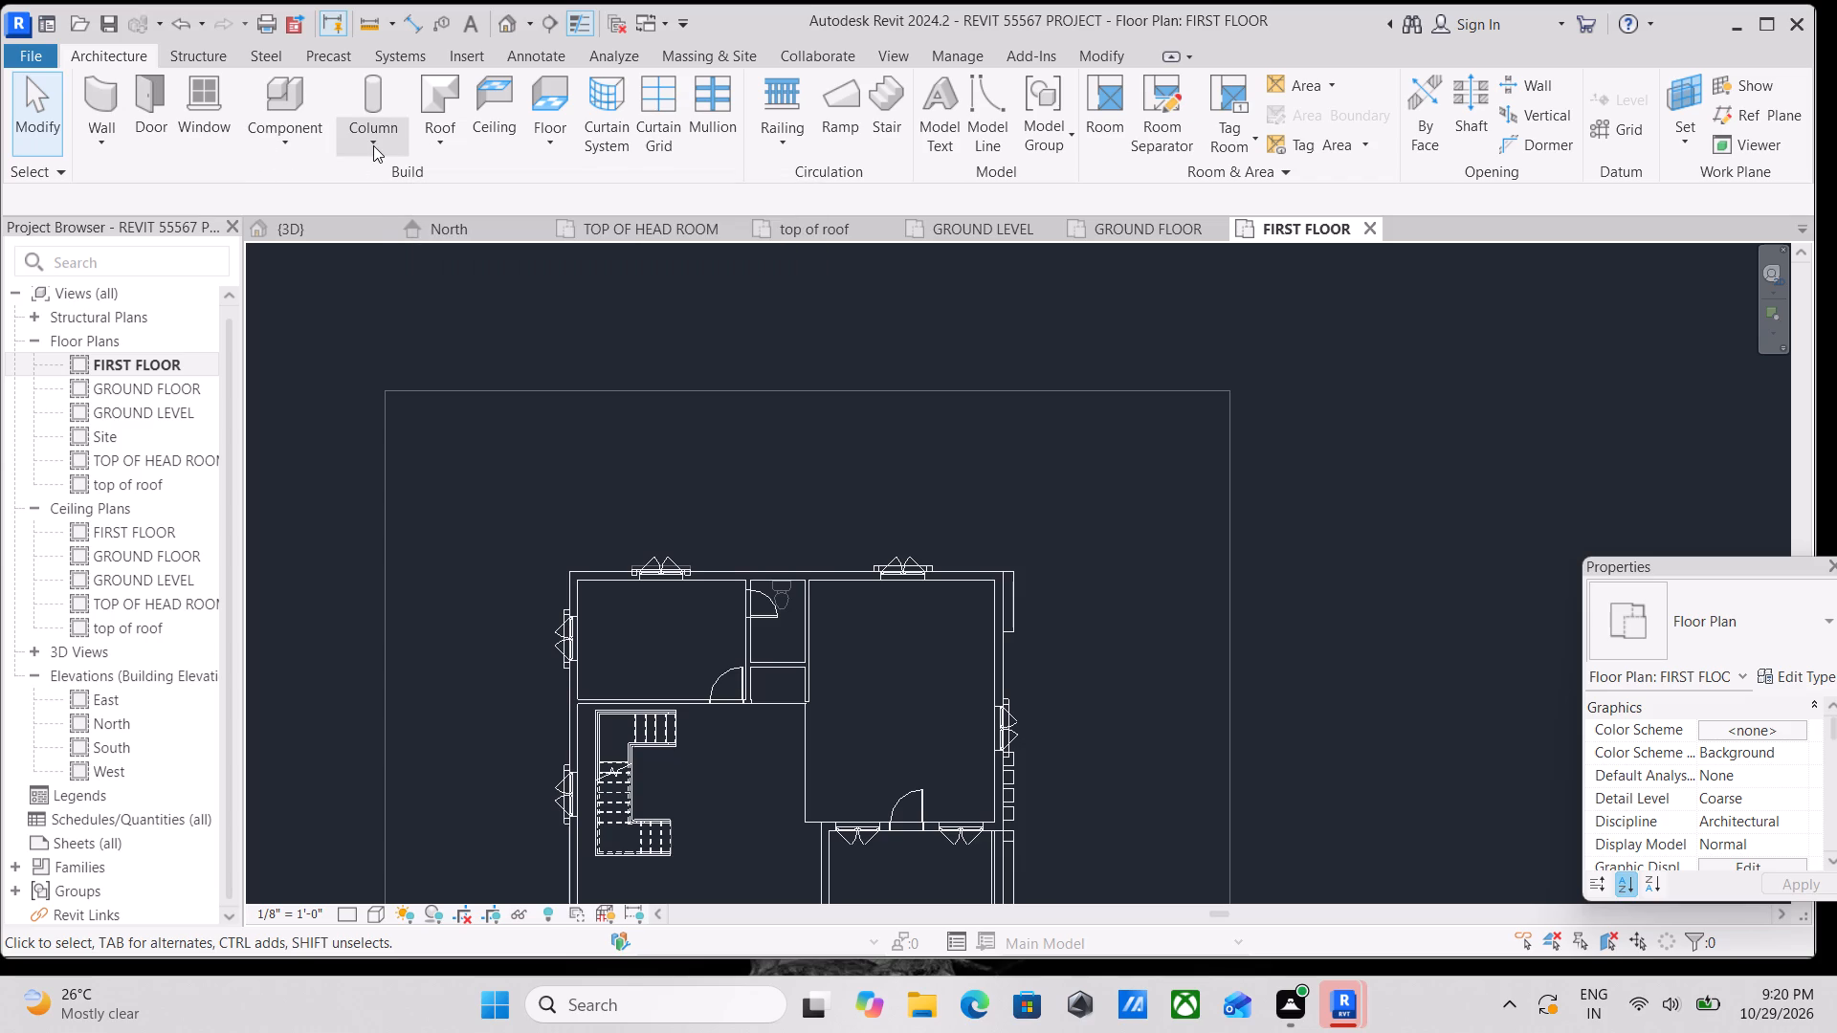
left_click(373, 145)
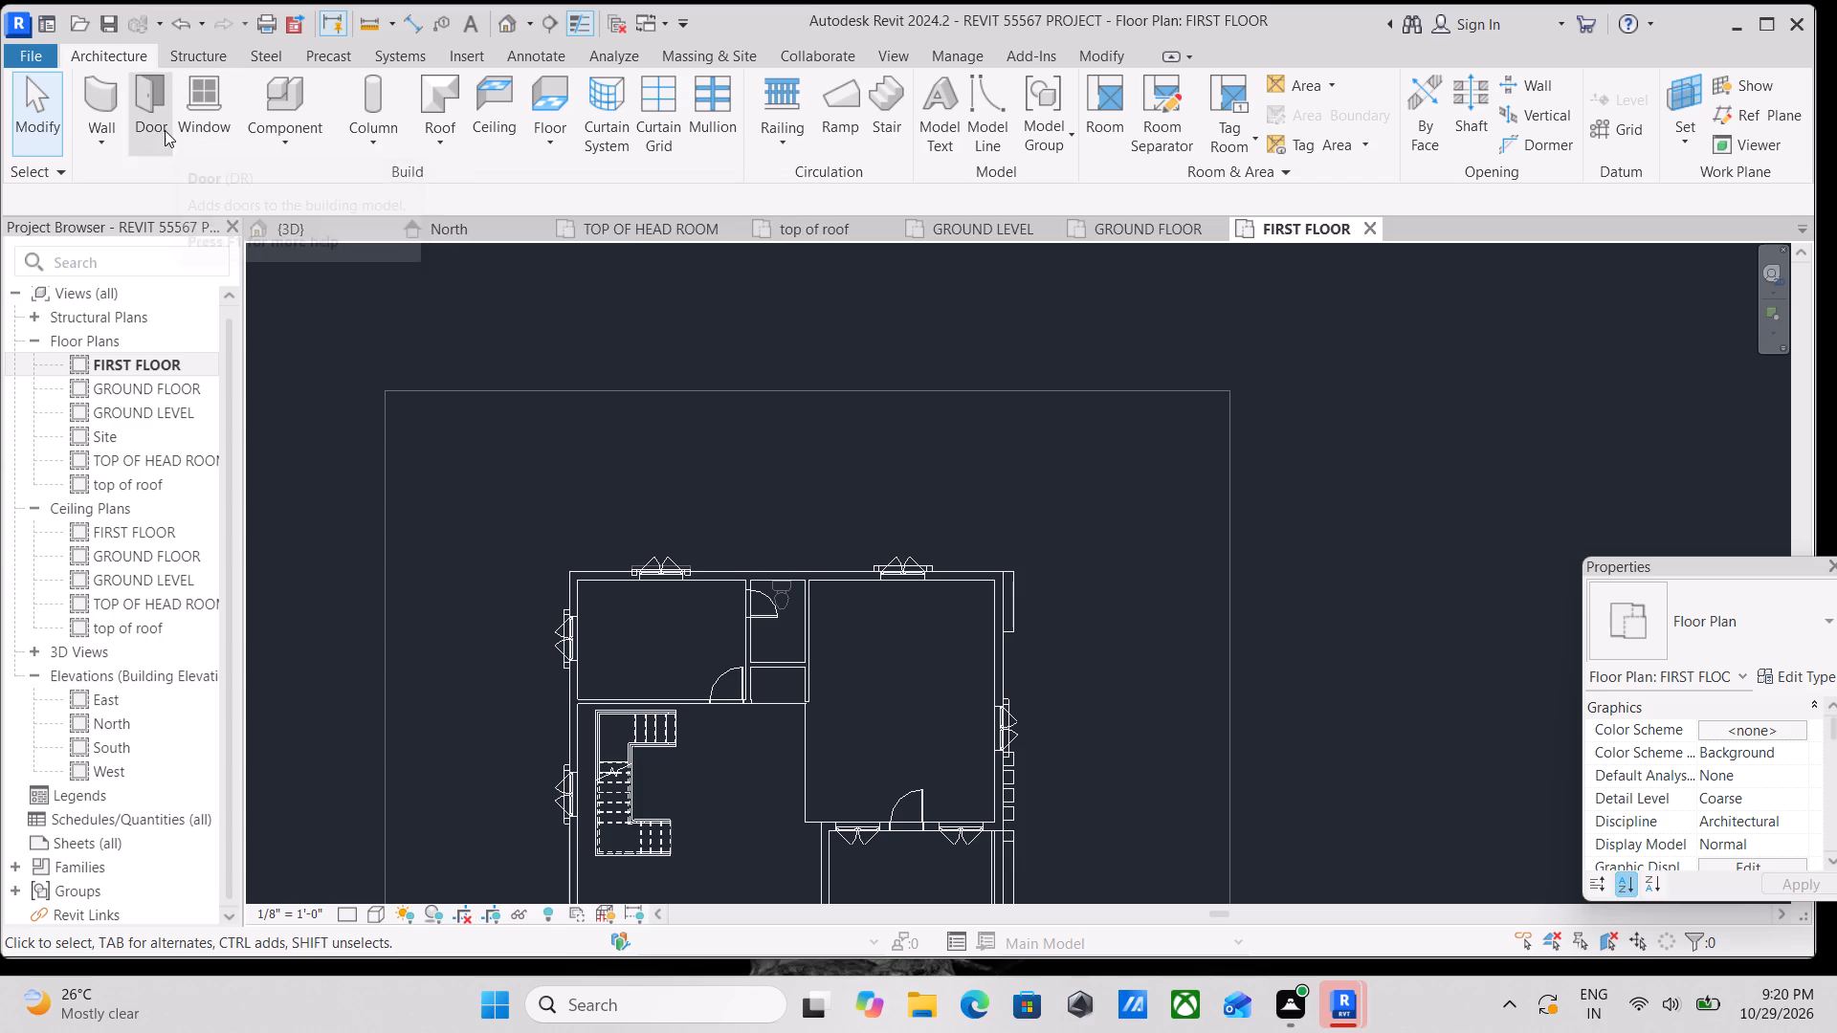
scroll(564, 563, "up", 2)
scroll(759, 586, "up", 1)
middle_click_drag(748, 585, 505, 597)
scroll(629, 617, "up", 2)
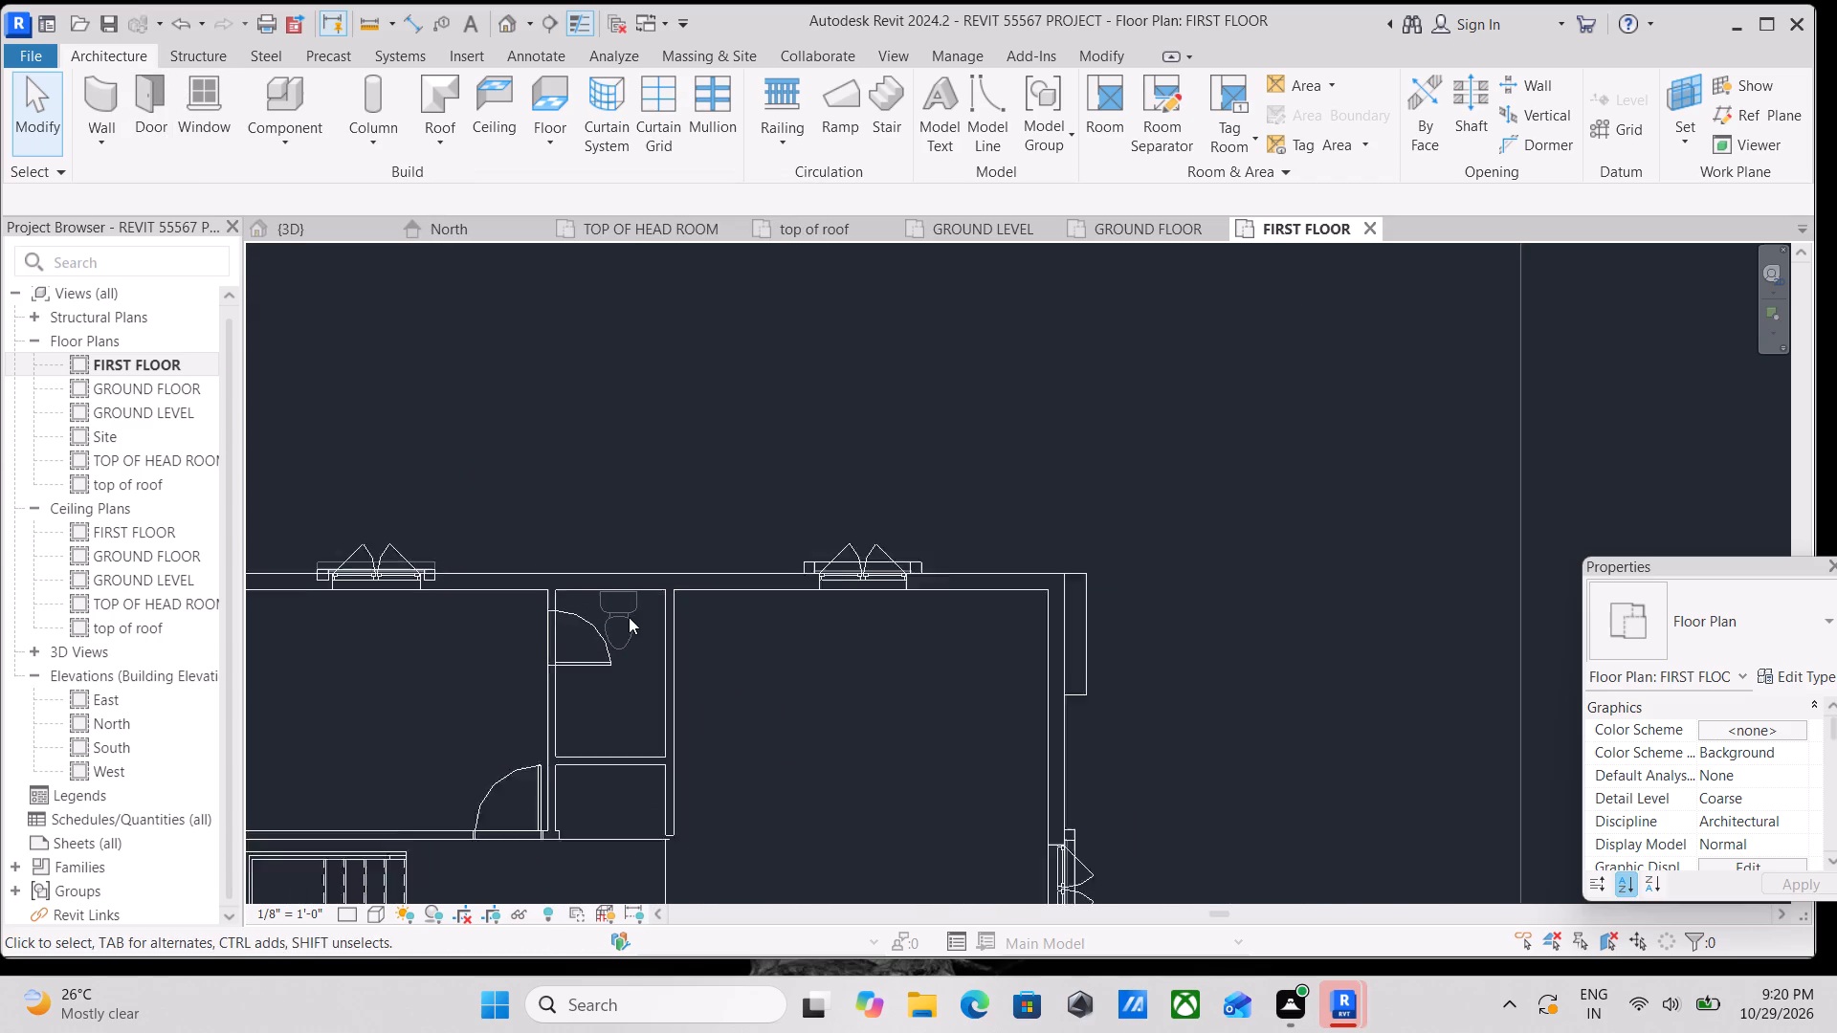
scroll(629, 617, "up", 1)
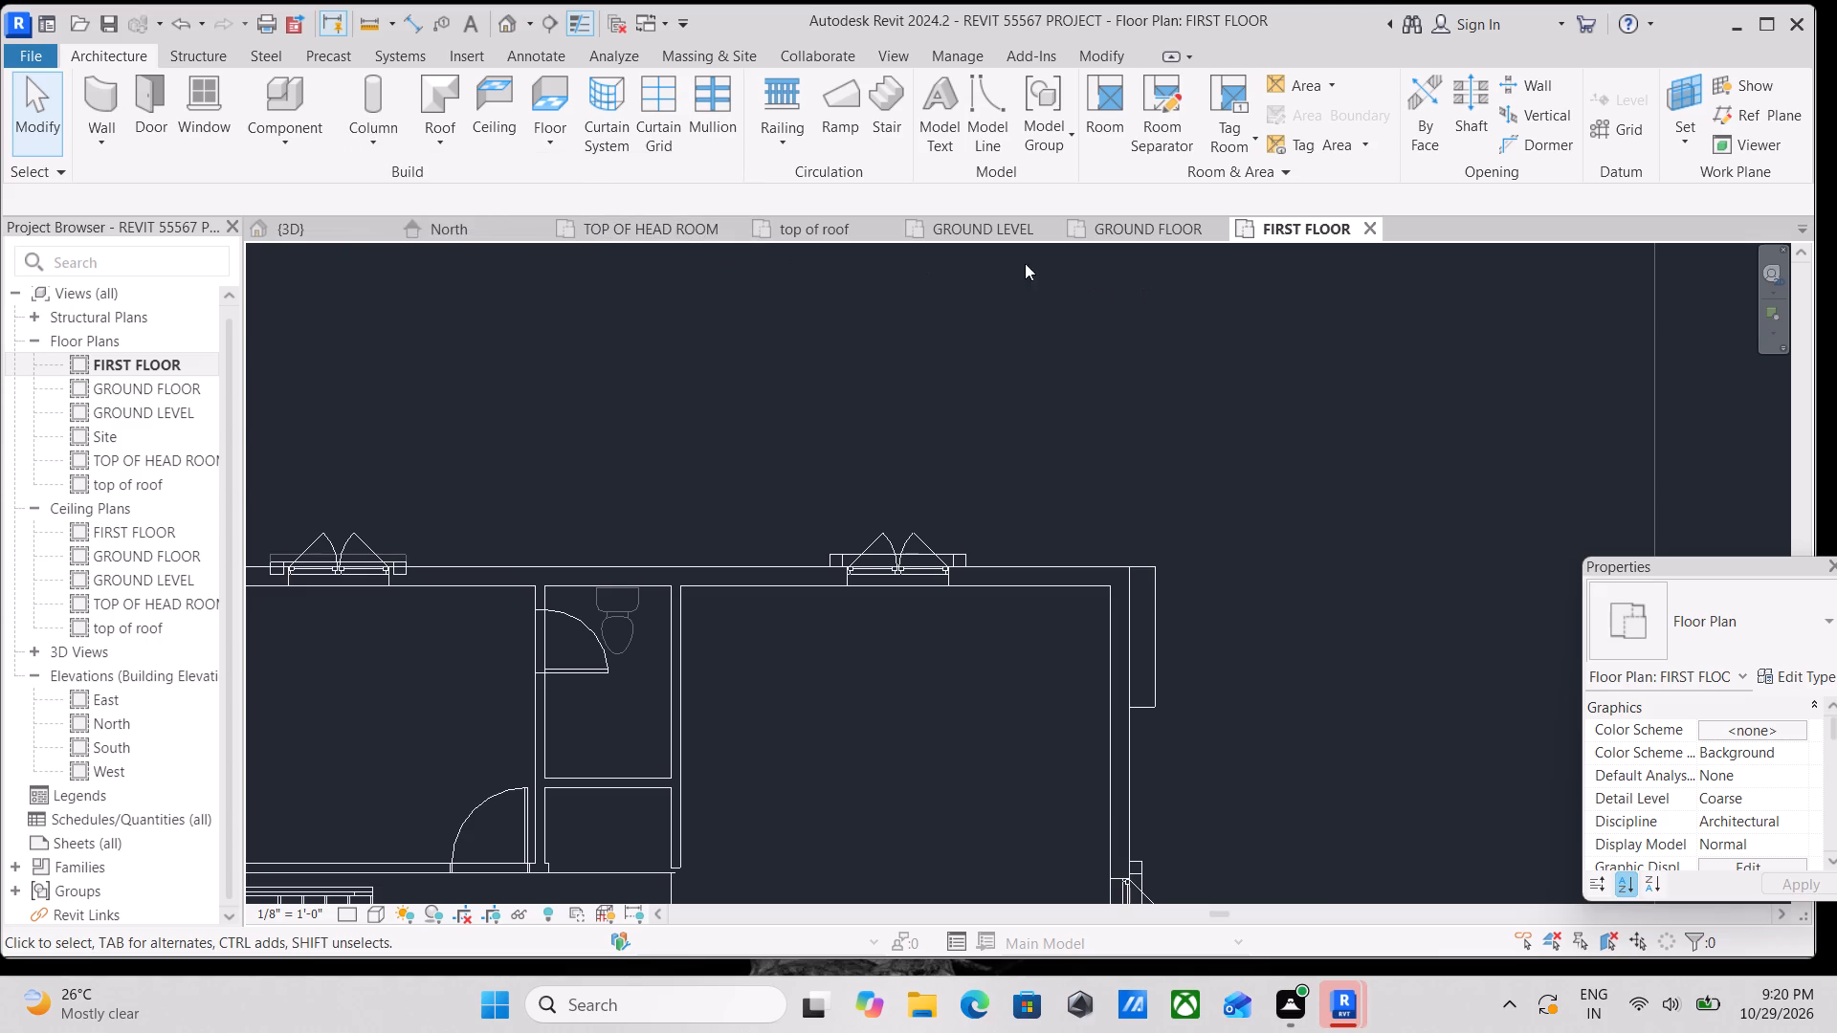
In the 3D view, place a Toilet-Domestic-3D component on the FIRST FLOOR level in the small toilet room.
left_click(311, 231)
scroll(564, 451, "down", 1)
middle_click_drag(564, 451, 563, 523)
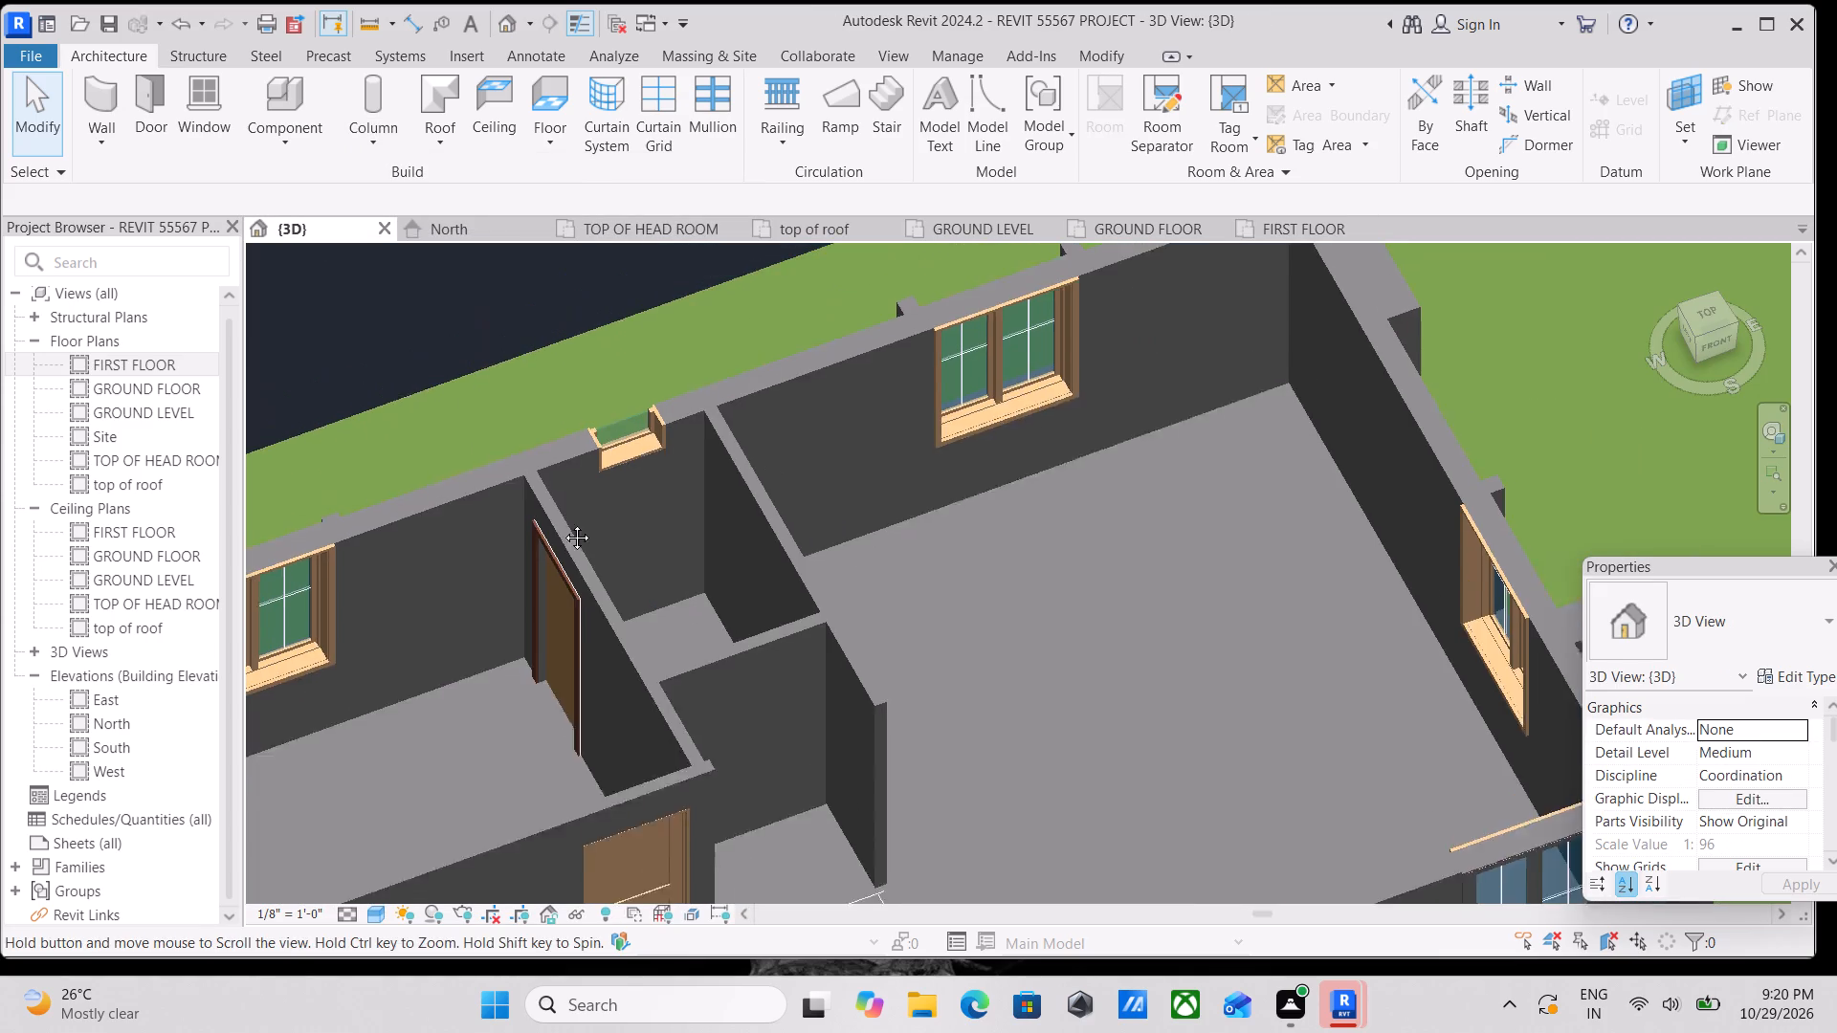
middle_click_drag(563, 523, 563, 533)
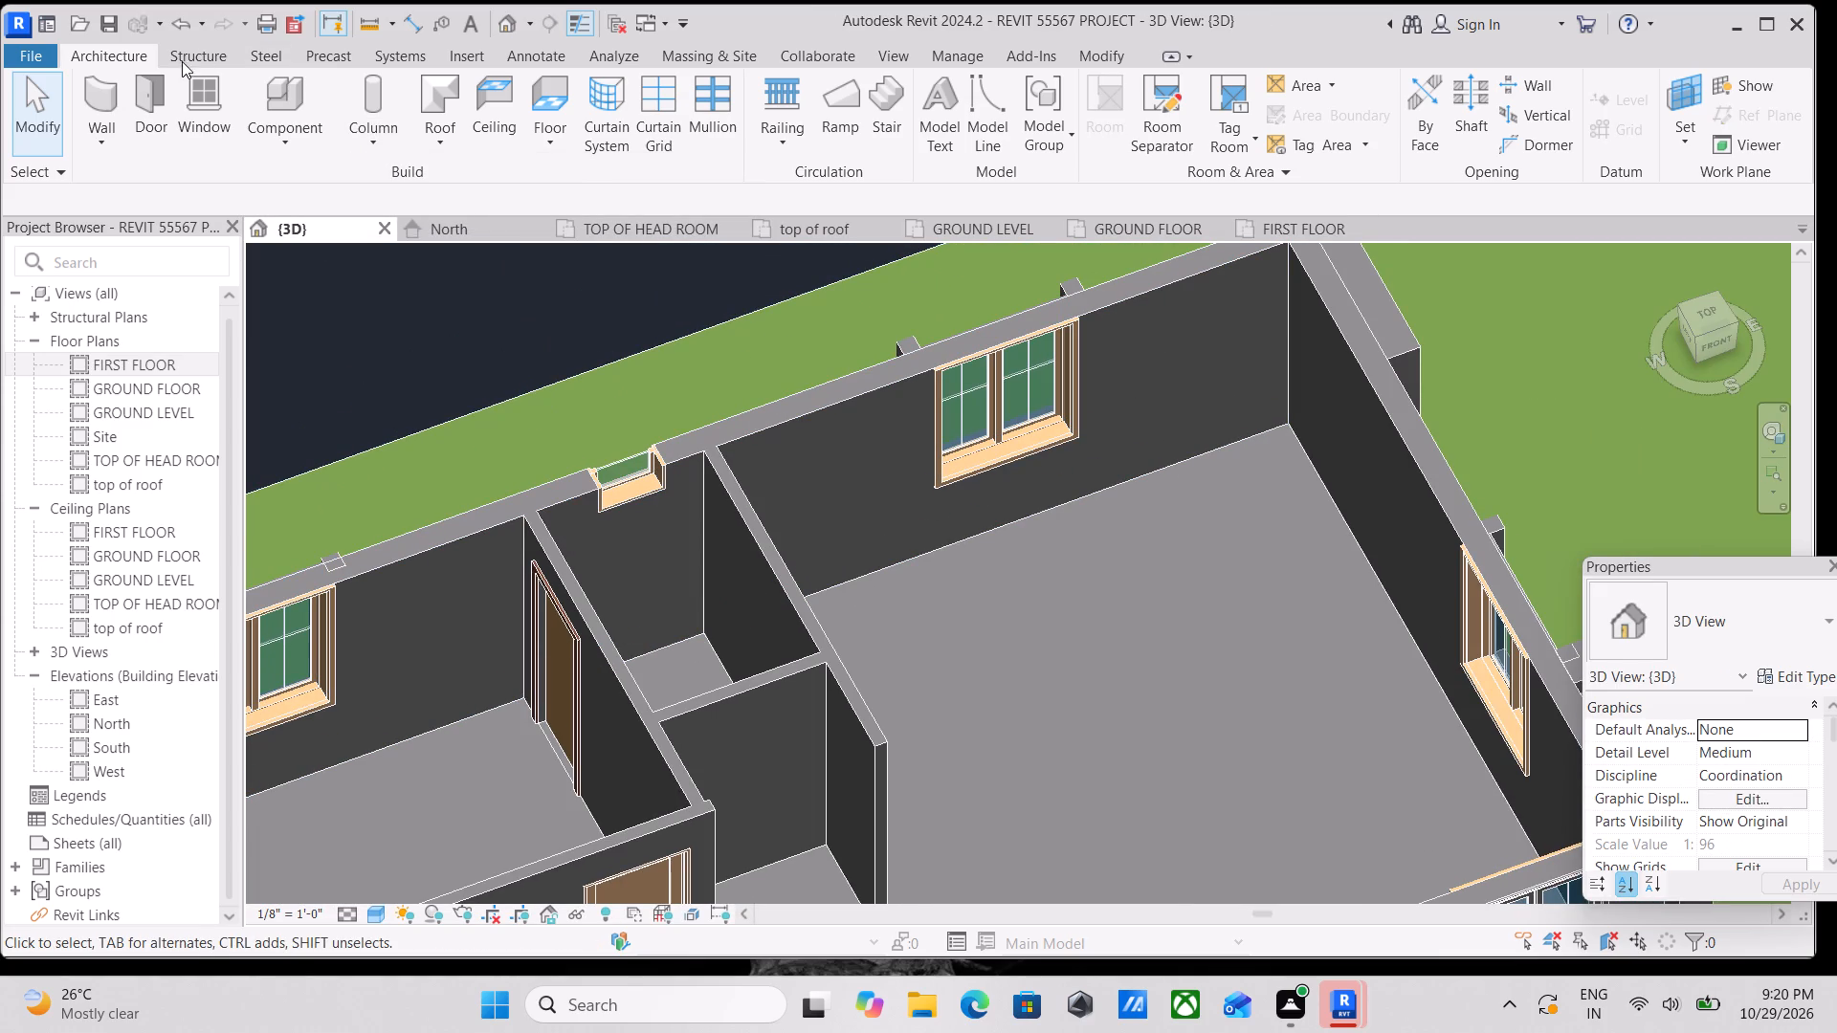
left_click(273, 149)
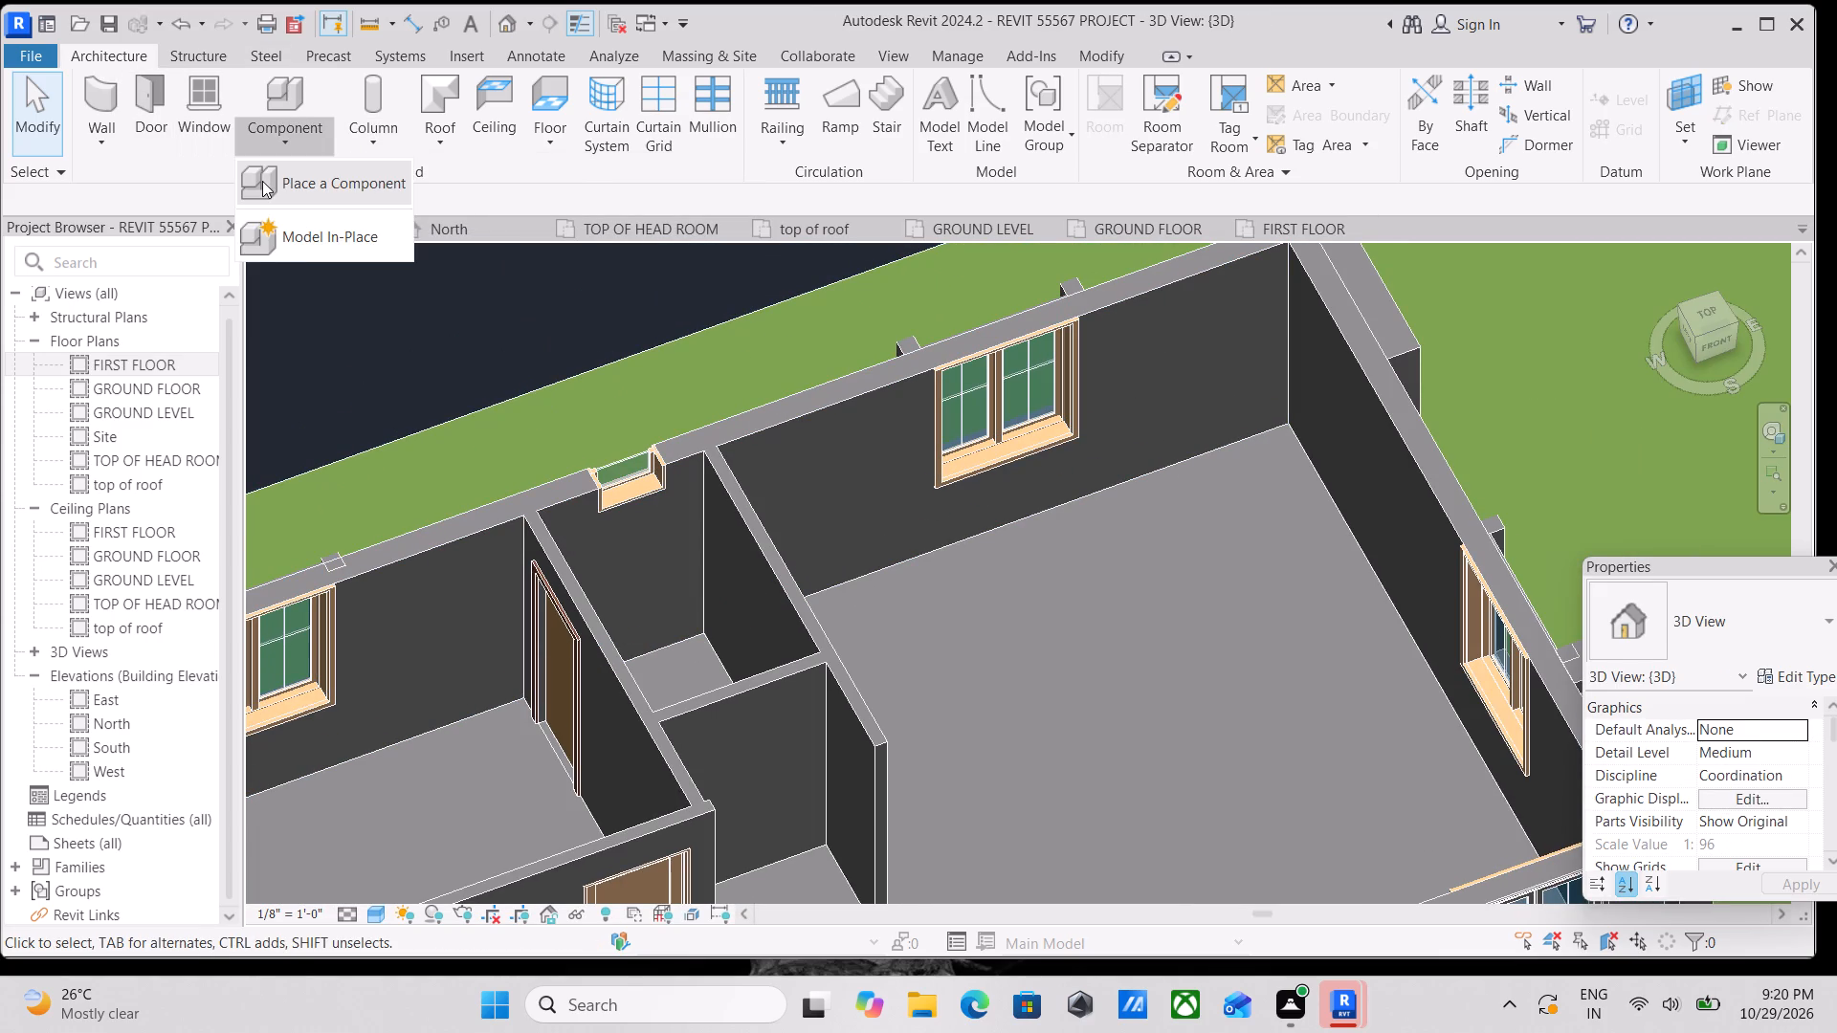
left_click(262, 181)
scroll(720, 634, "up", 3)
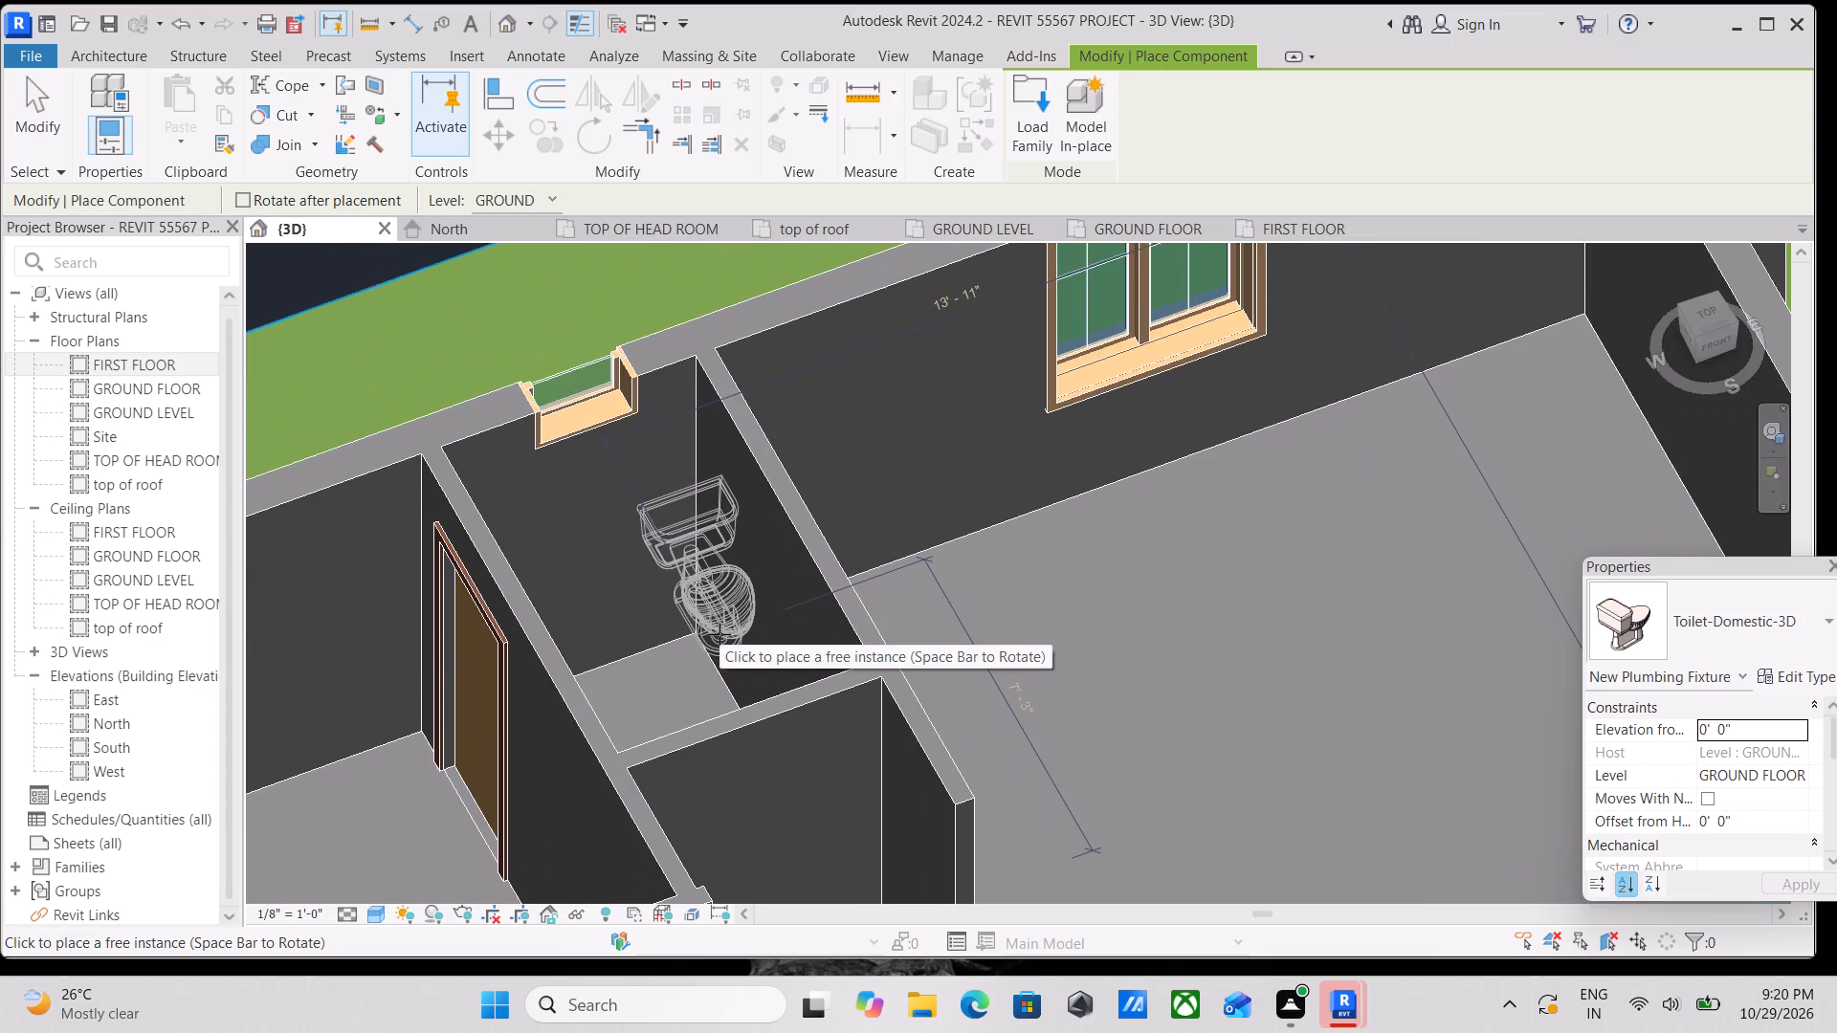
middle_click(719, 634)
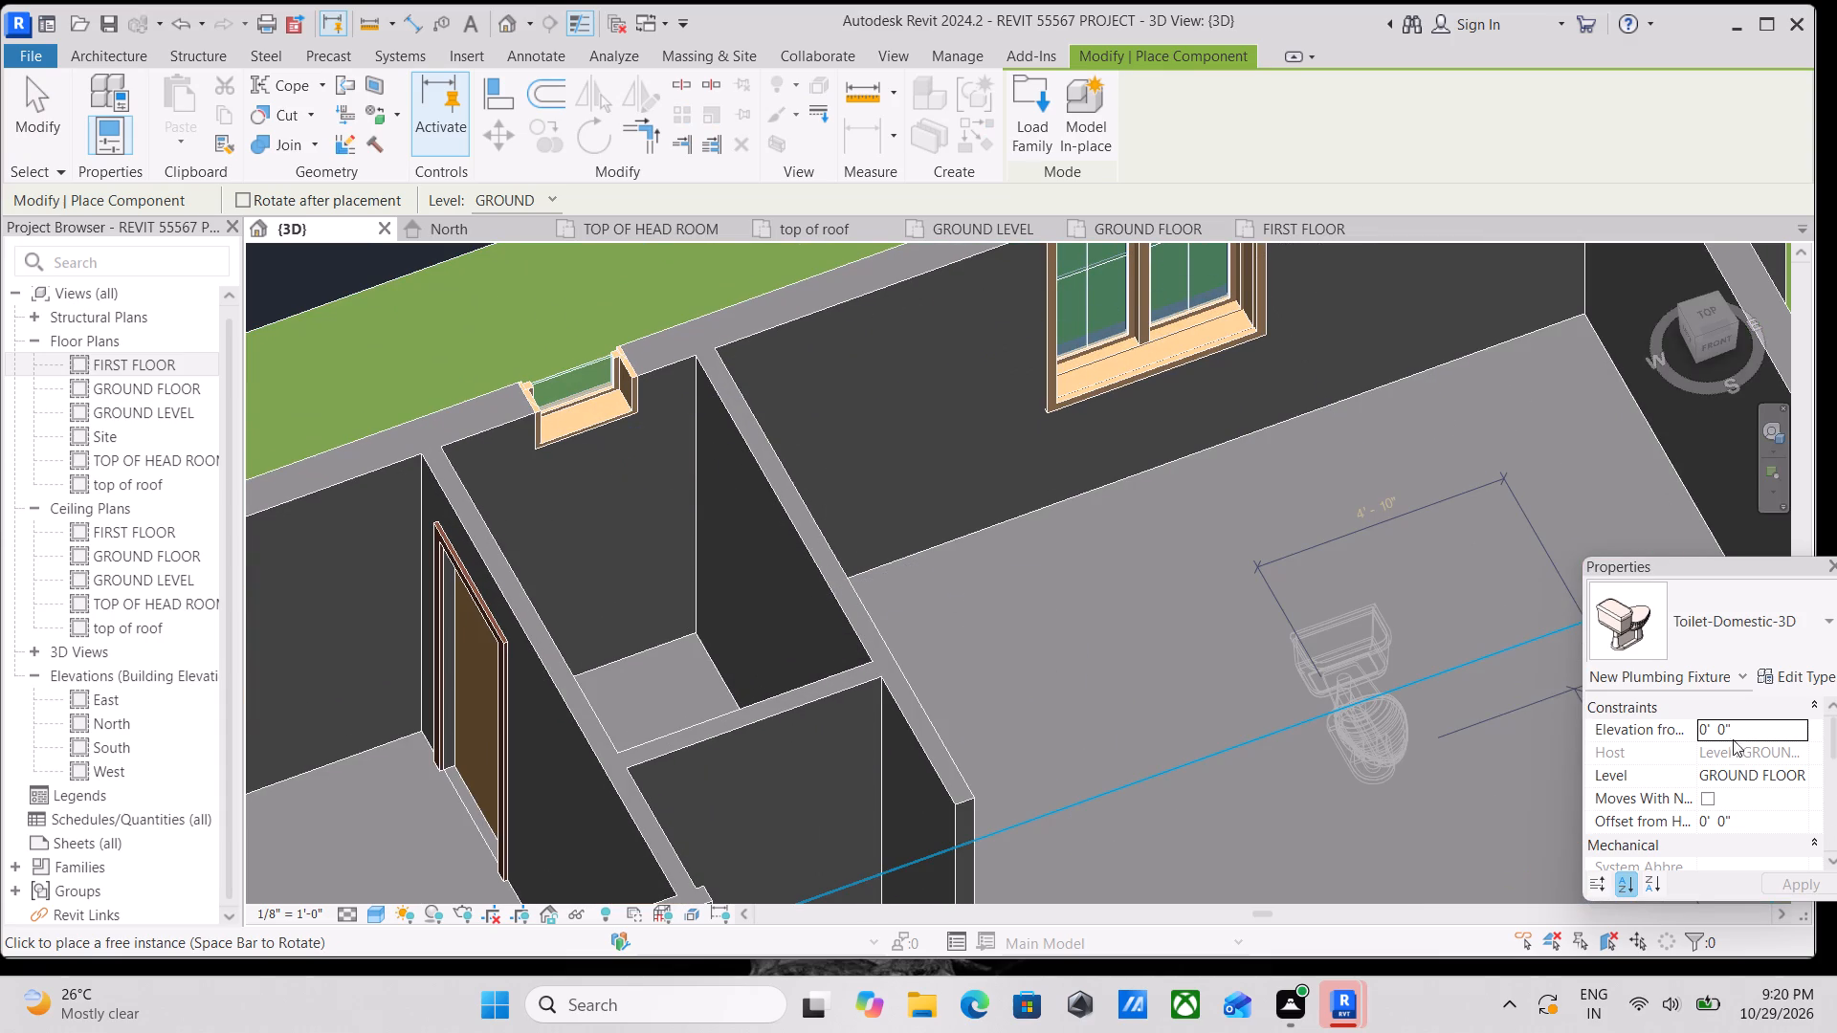
left_click(1782, 778)
left_click(1800, 775)
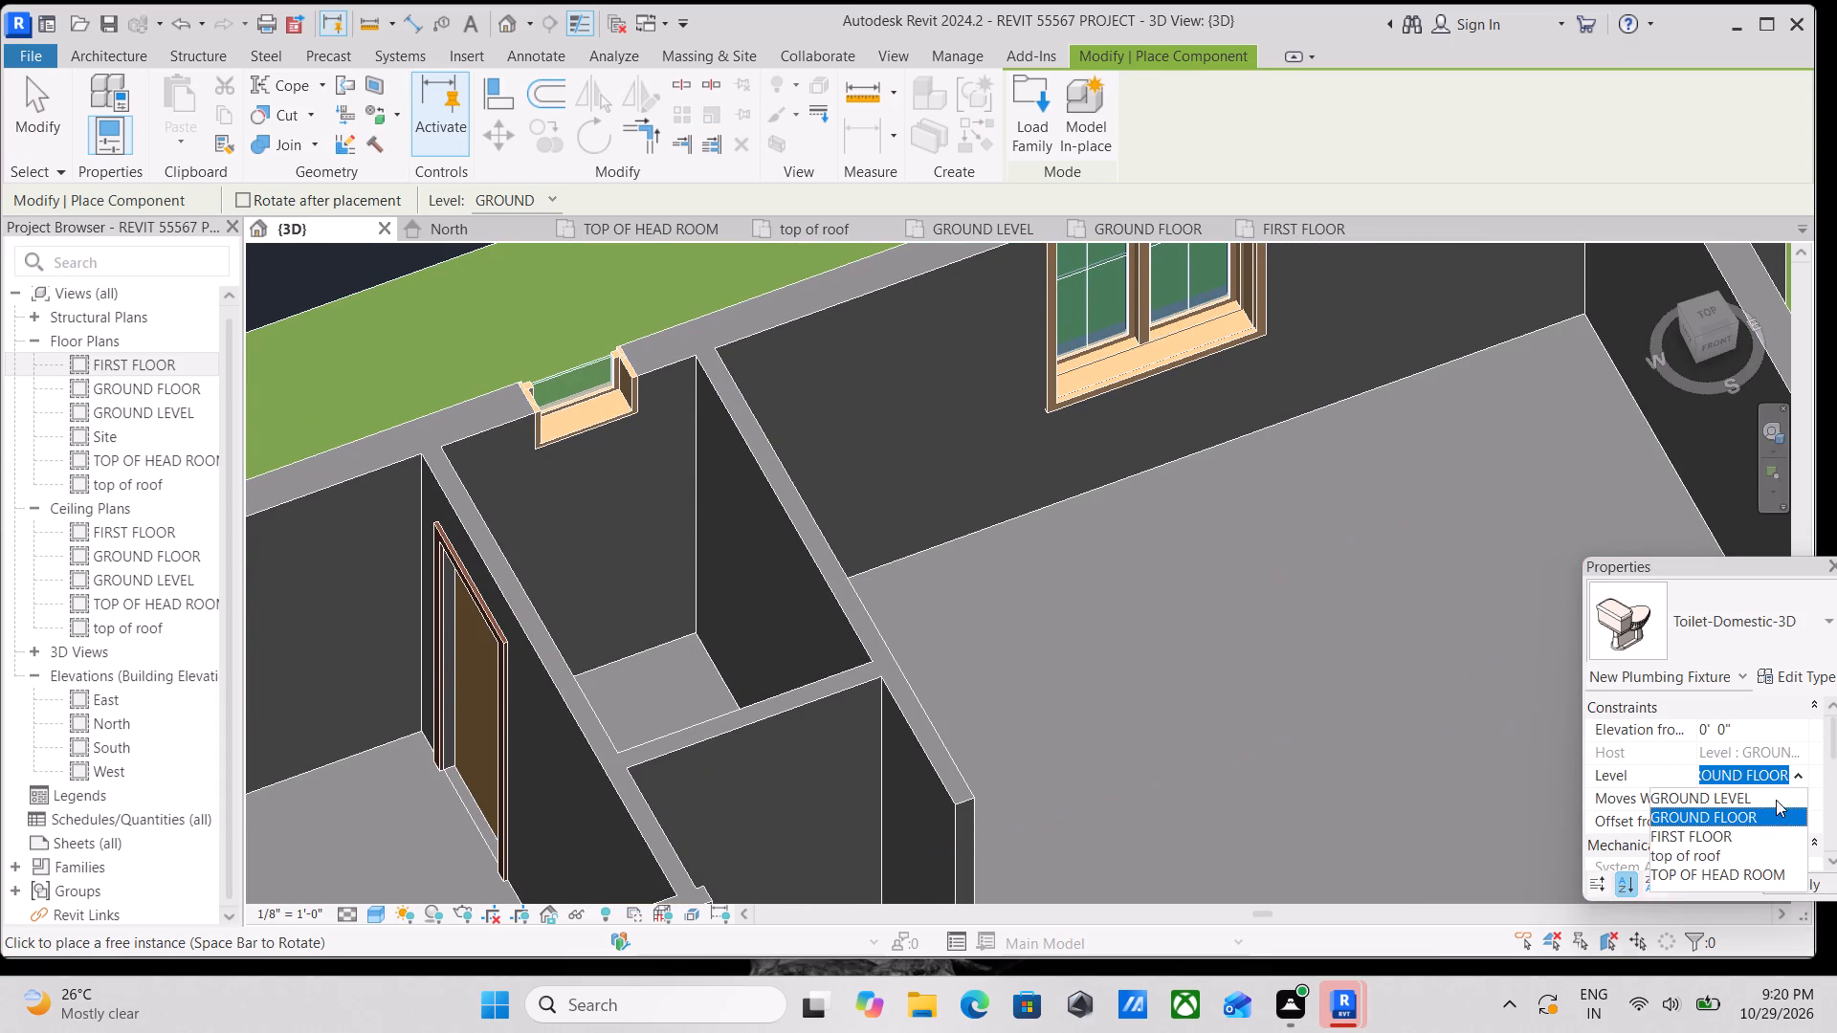
left_click(1703, 838)
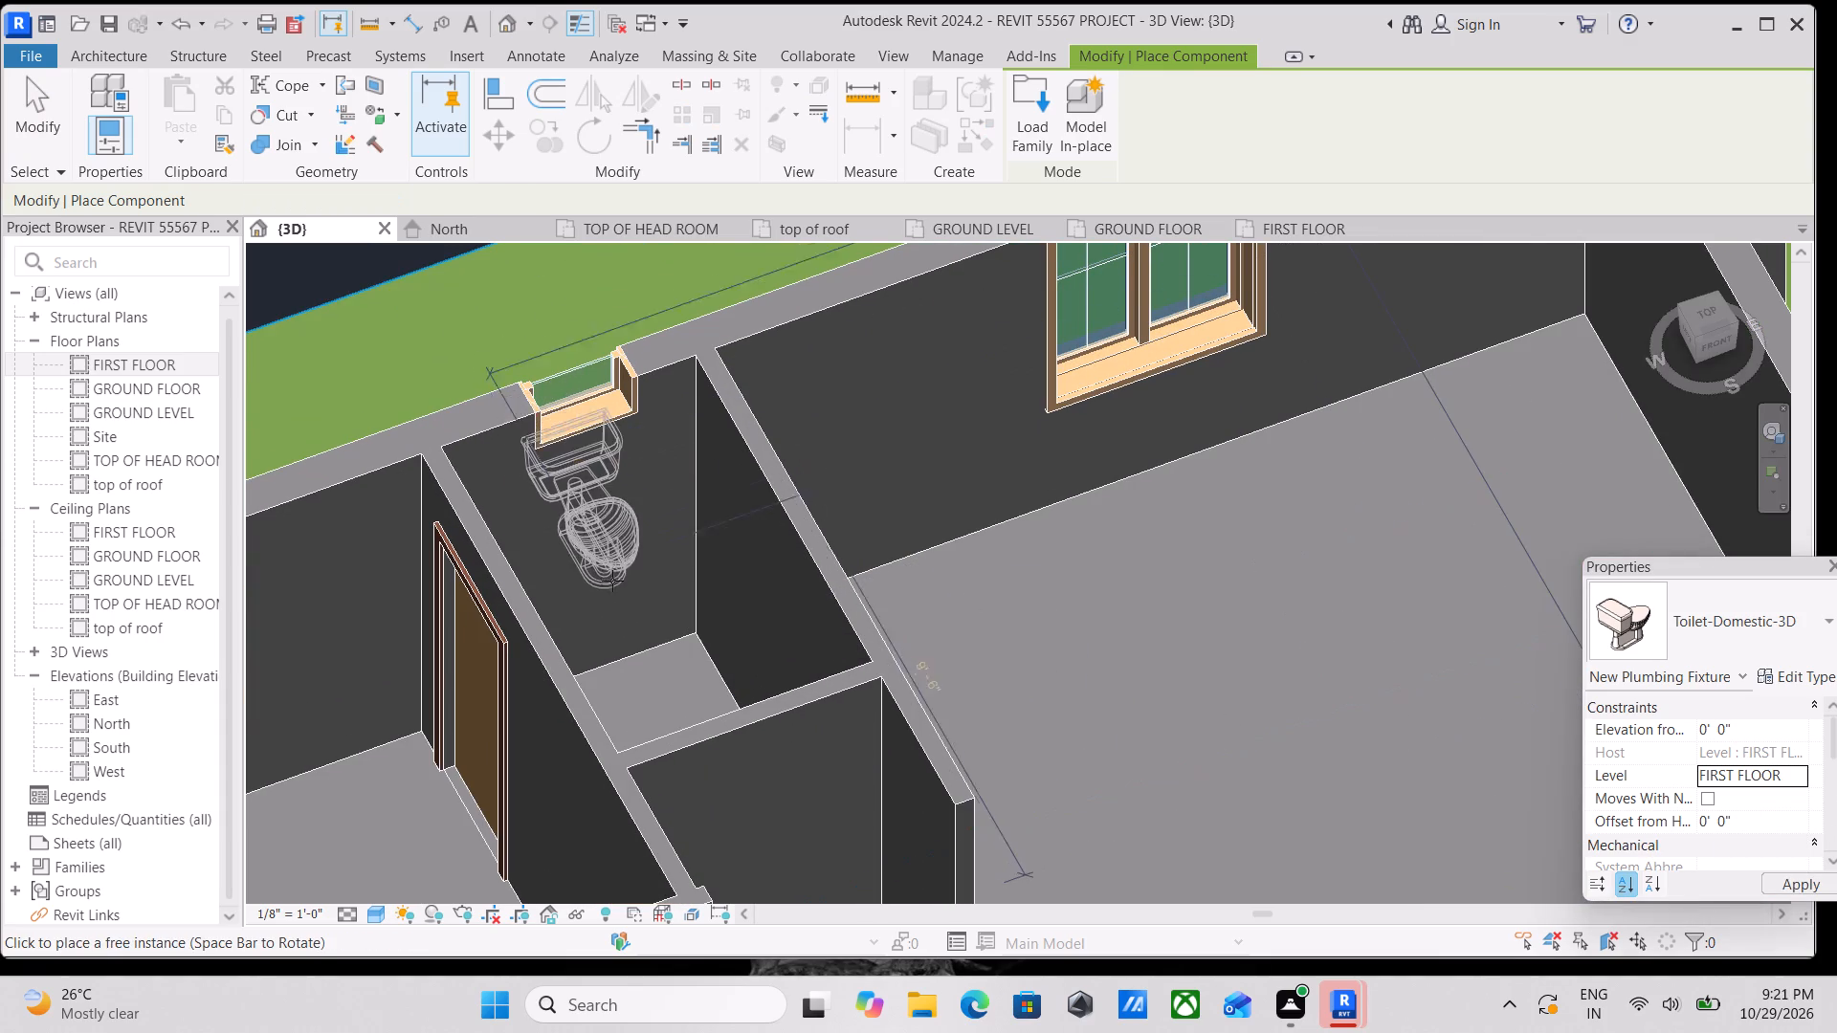
scroll(631, 605, "down", 1)
scroll(631, 607, "up", 5)
left_click(626, 704)
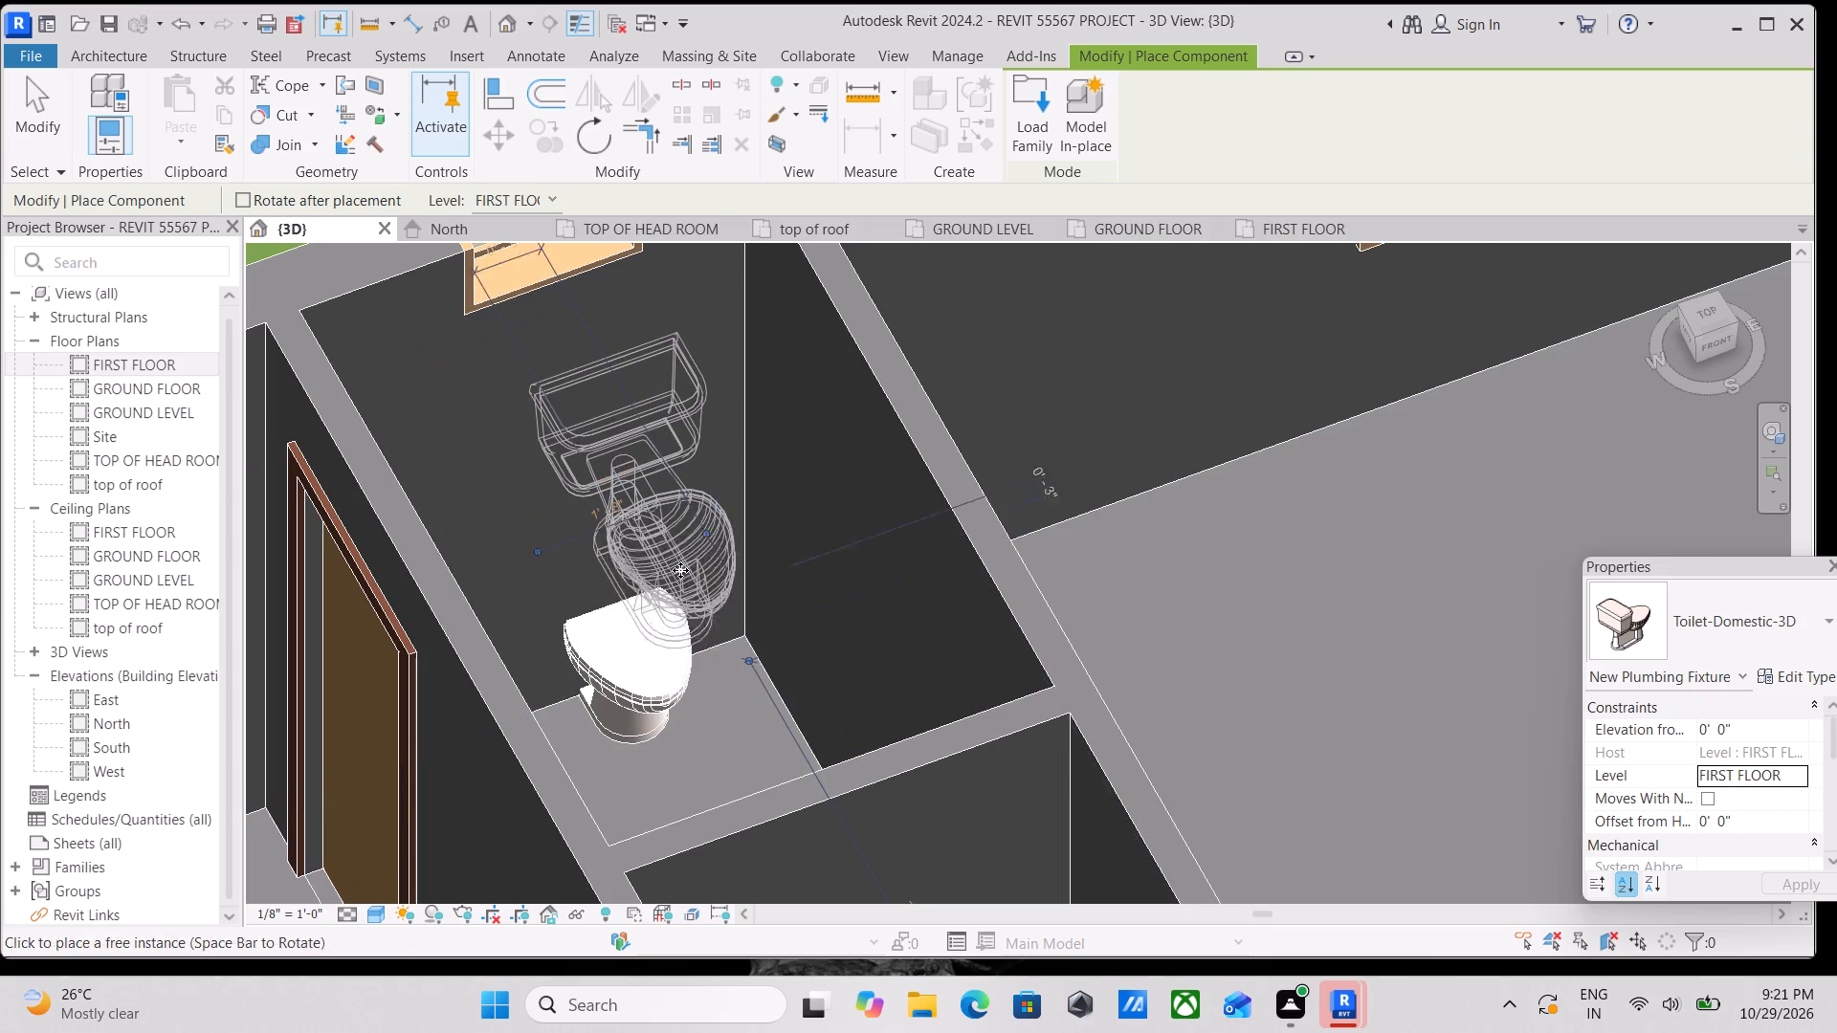
scroll(727, 539, "down", 1)
middle_click_drag(734, 556, 706, 459)
key("Escape")
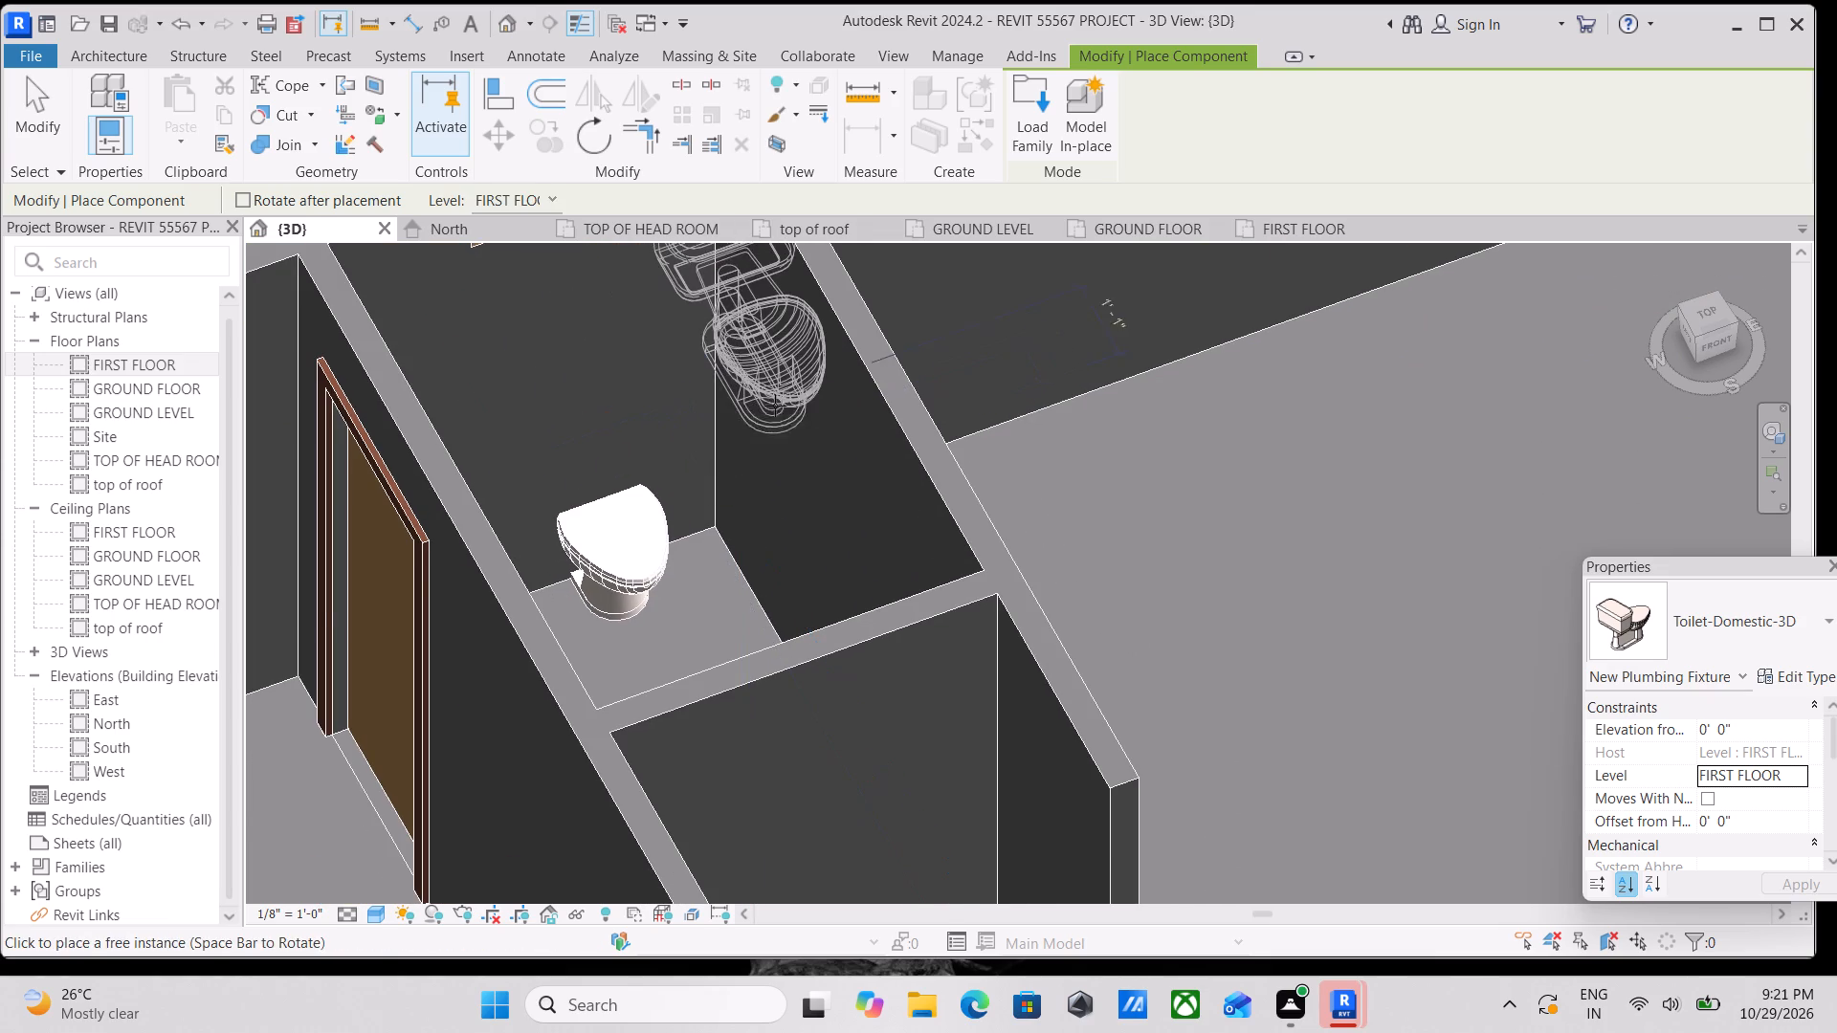
key("Escape")
key("Escape")
Nudge the first-floor toilet forward out of the exterior window wall so its tank stands inside the room.
left_click(651, 589)
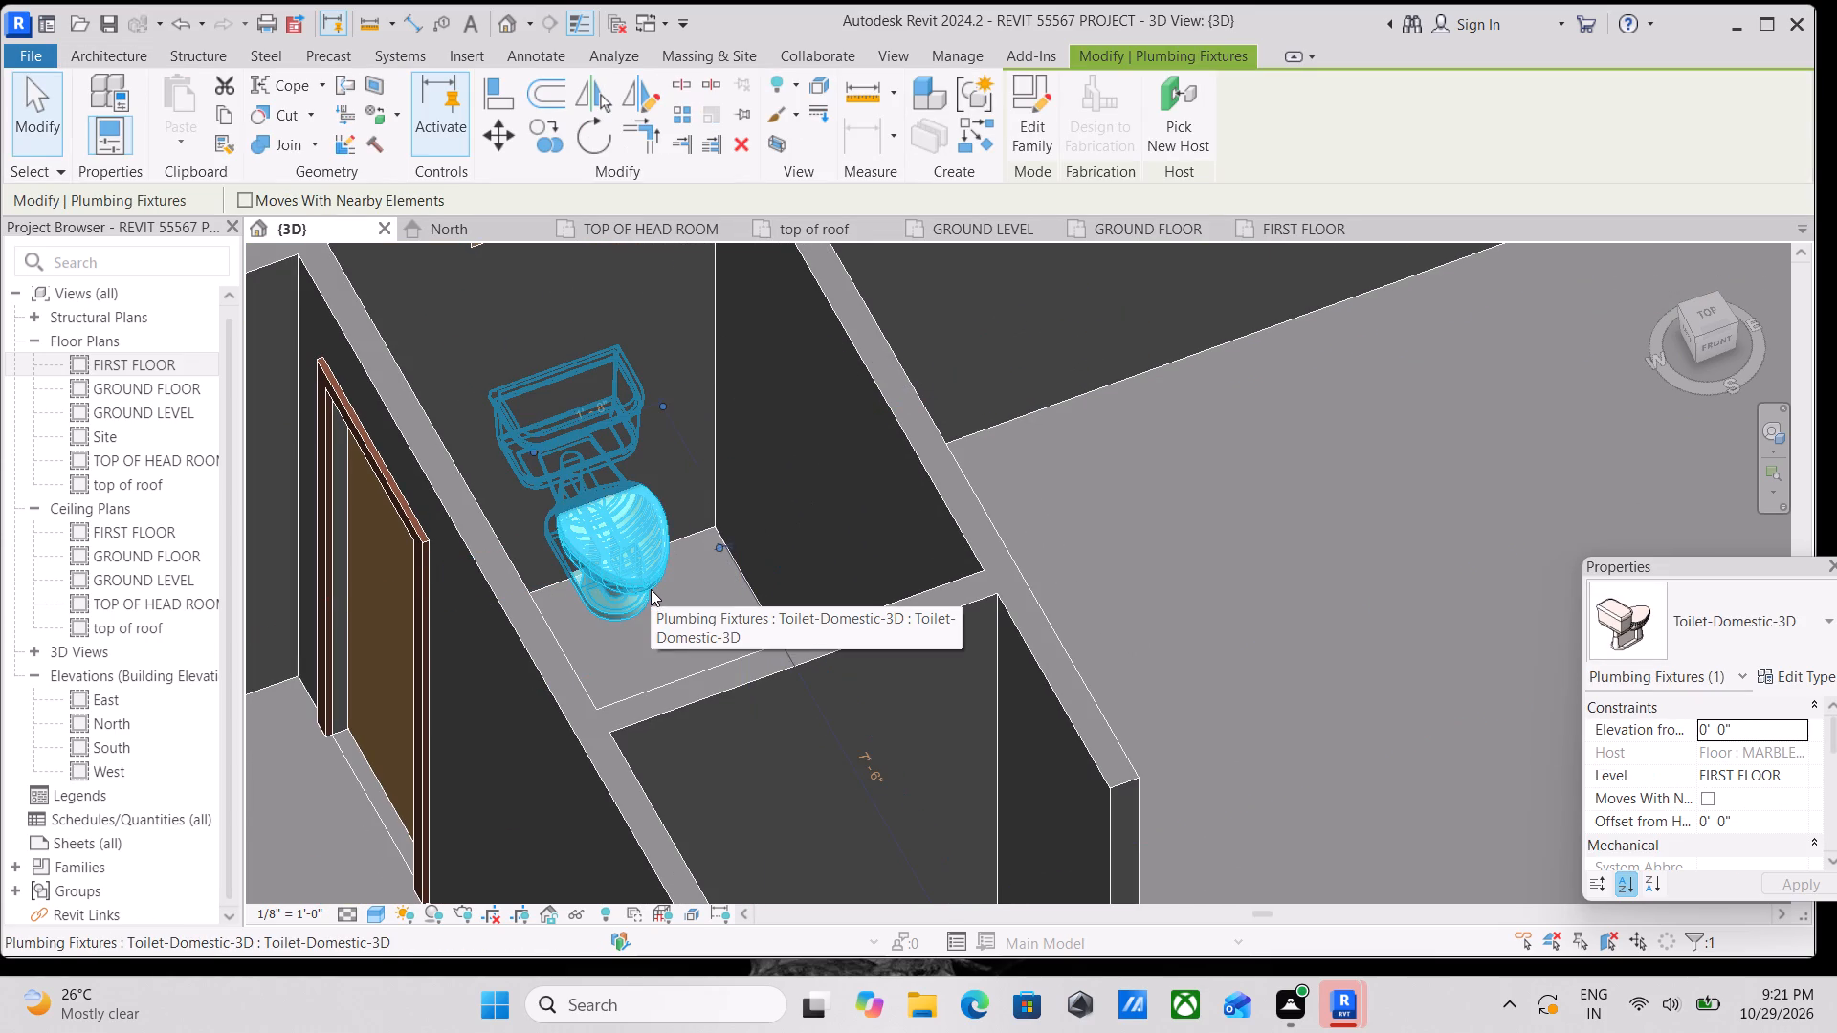
key("Down")
key("Down")
key("Down")
key("Down")
key("Down")
key("Down")
key("Down")
key("Down")
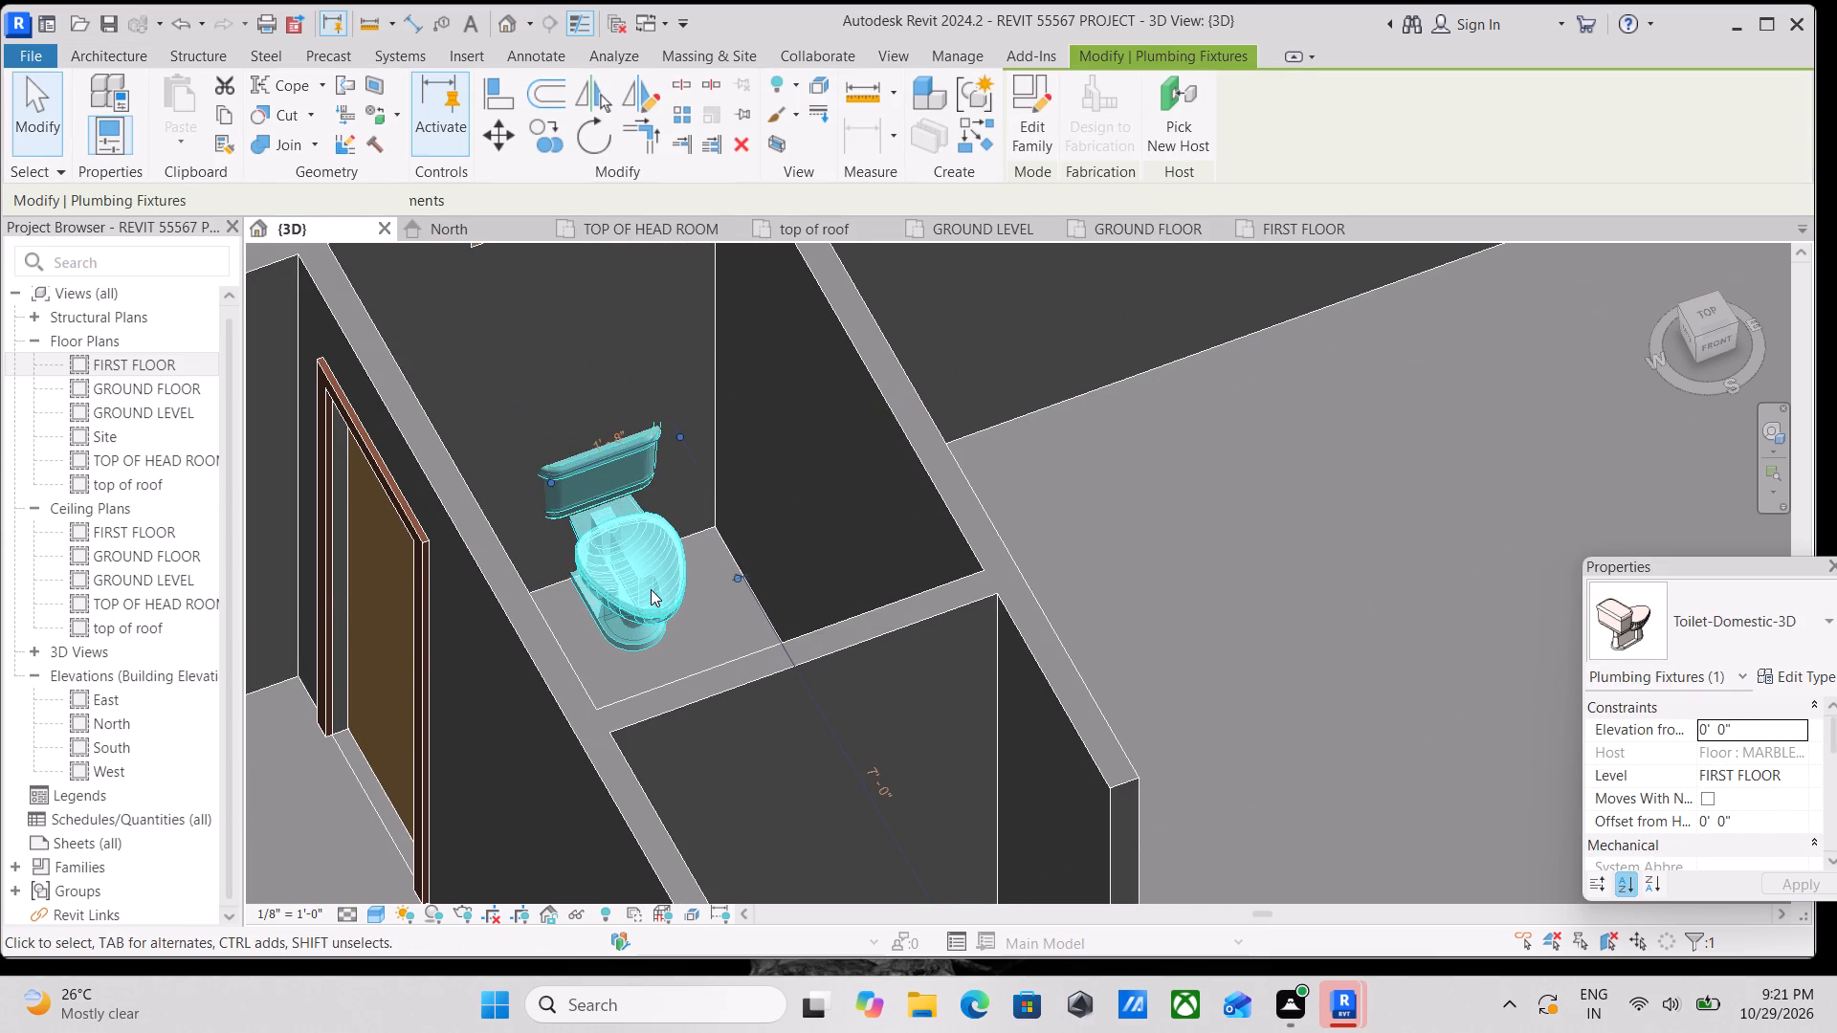
key("Down")
key("Down")
key("Down")
key("Down")
key("Down")
key("Down")
key("Down")
key("Down")
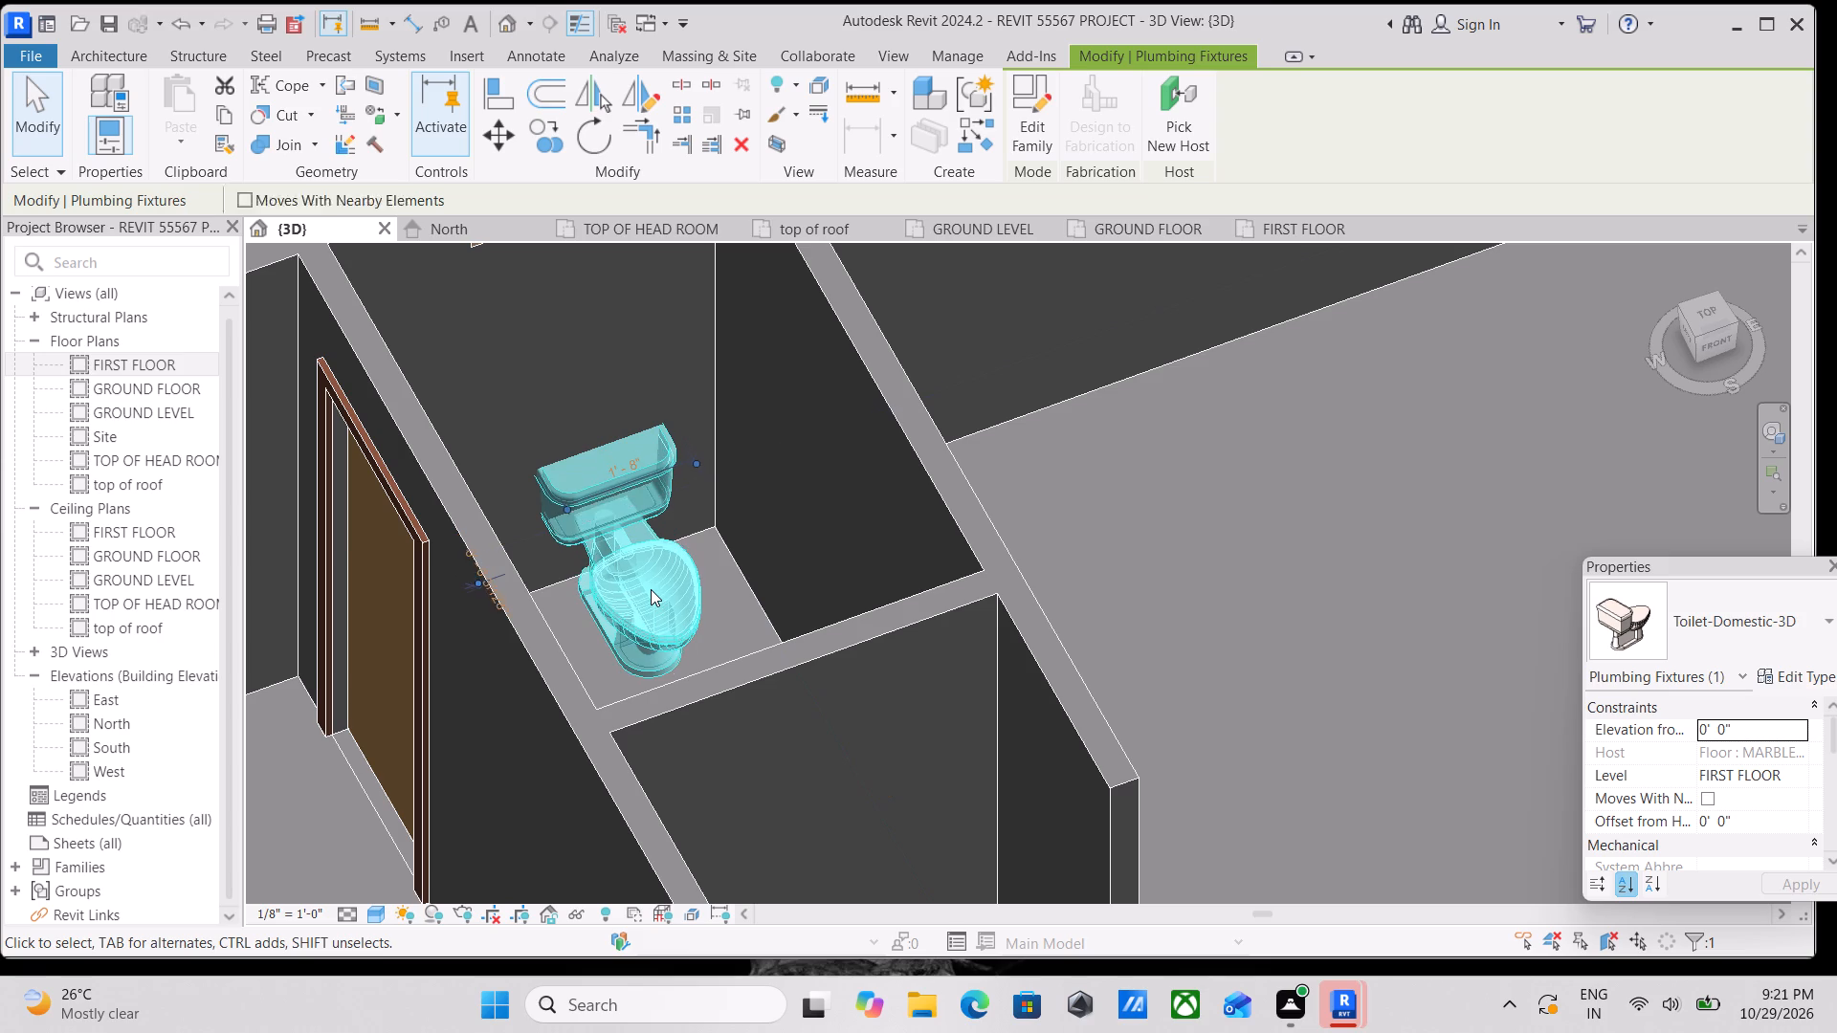
key("Down")
key("Down")
key("Down")
key("Down")
key("Down")
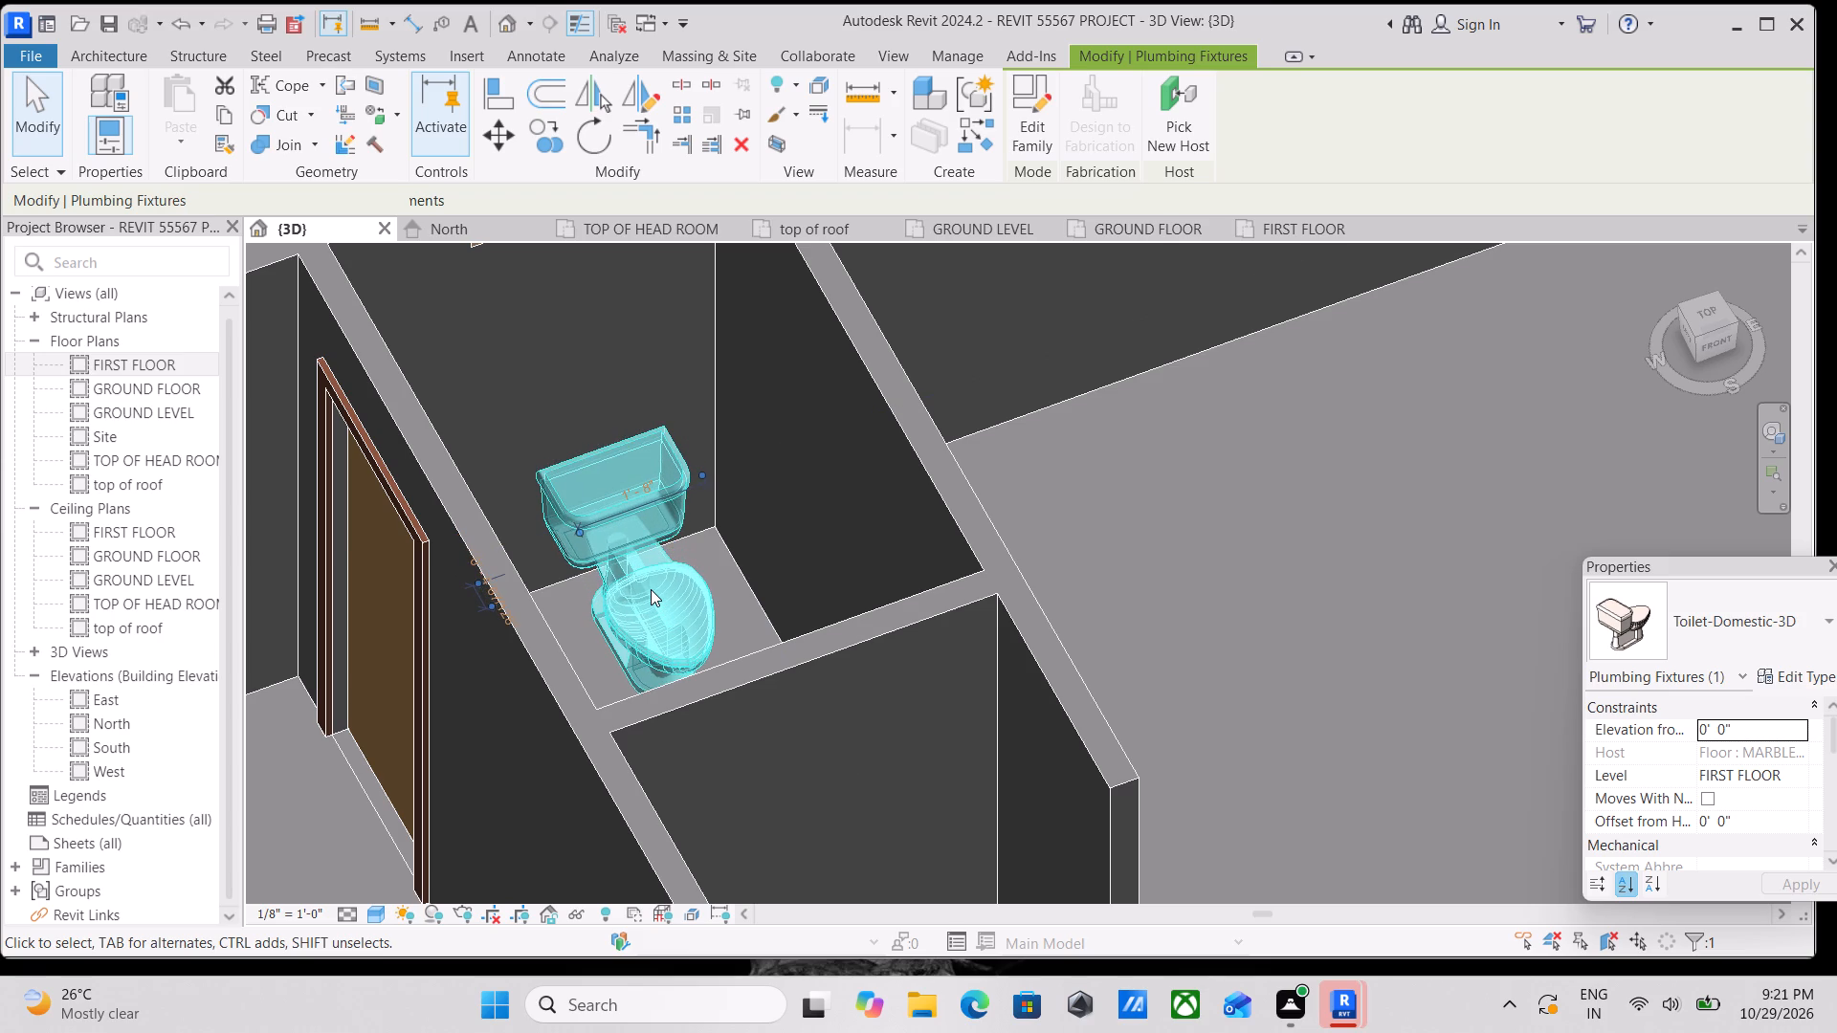
scroll(651, 589, "down", 6)
key("Escape")
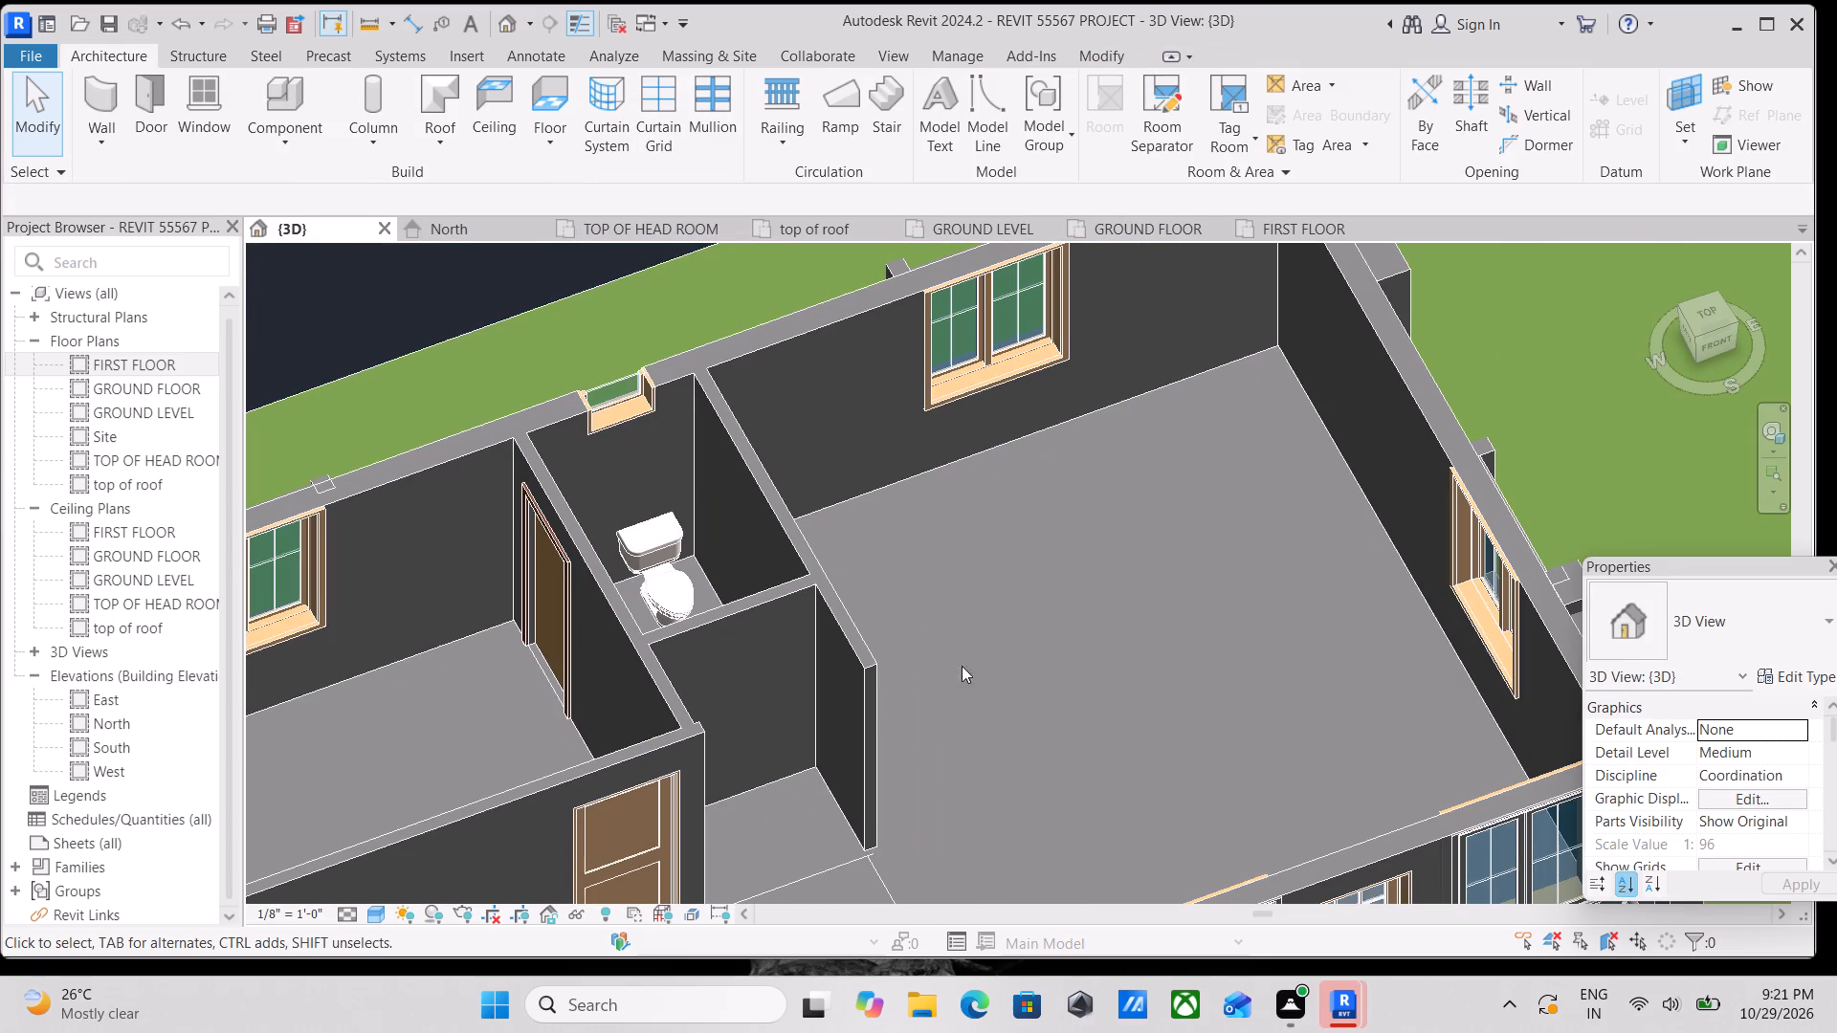
Examine the first-floor toilet room, hall and adjoining large room from another angle.
middle_click_drag(976, 692, 752, 736, "shift")
middle_click_drag(756, 733, 830, 521)
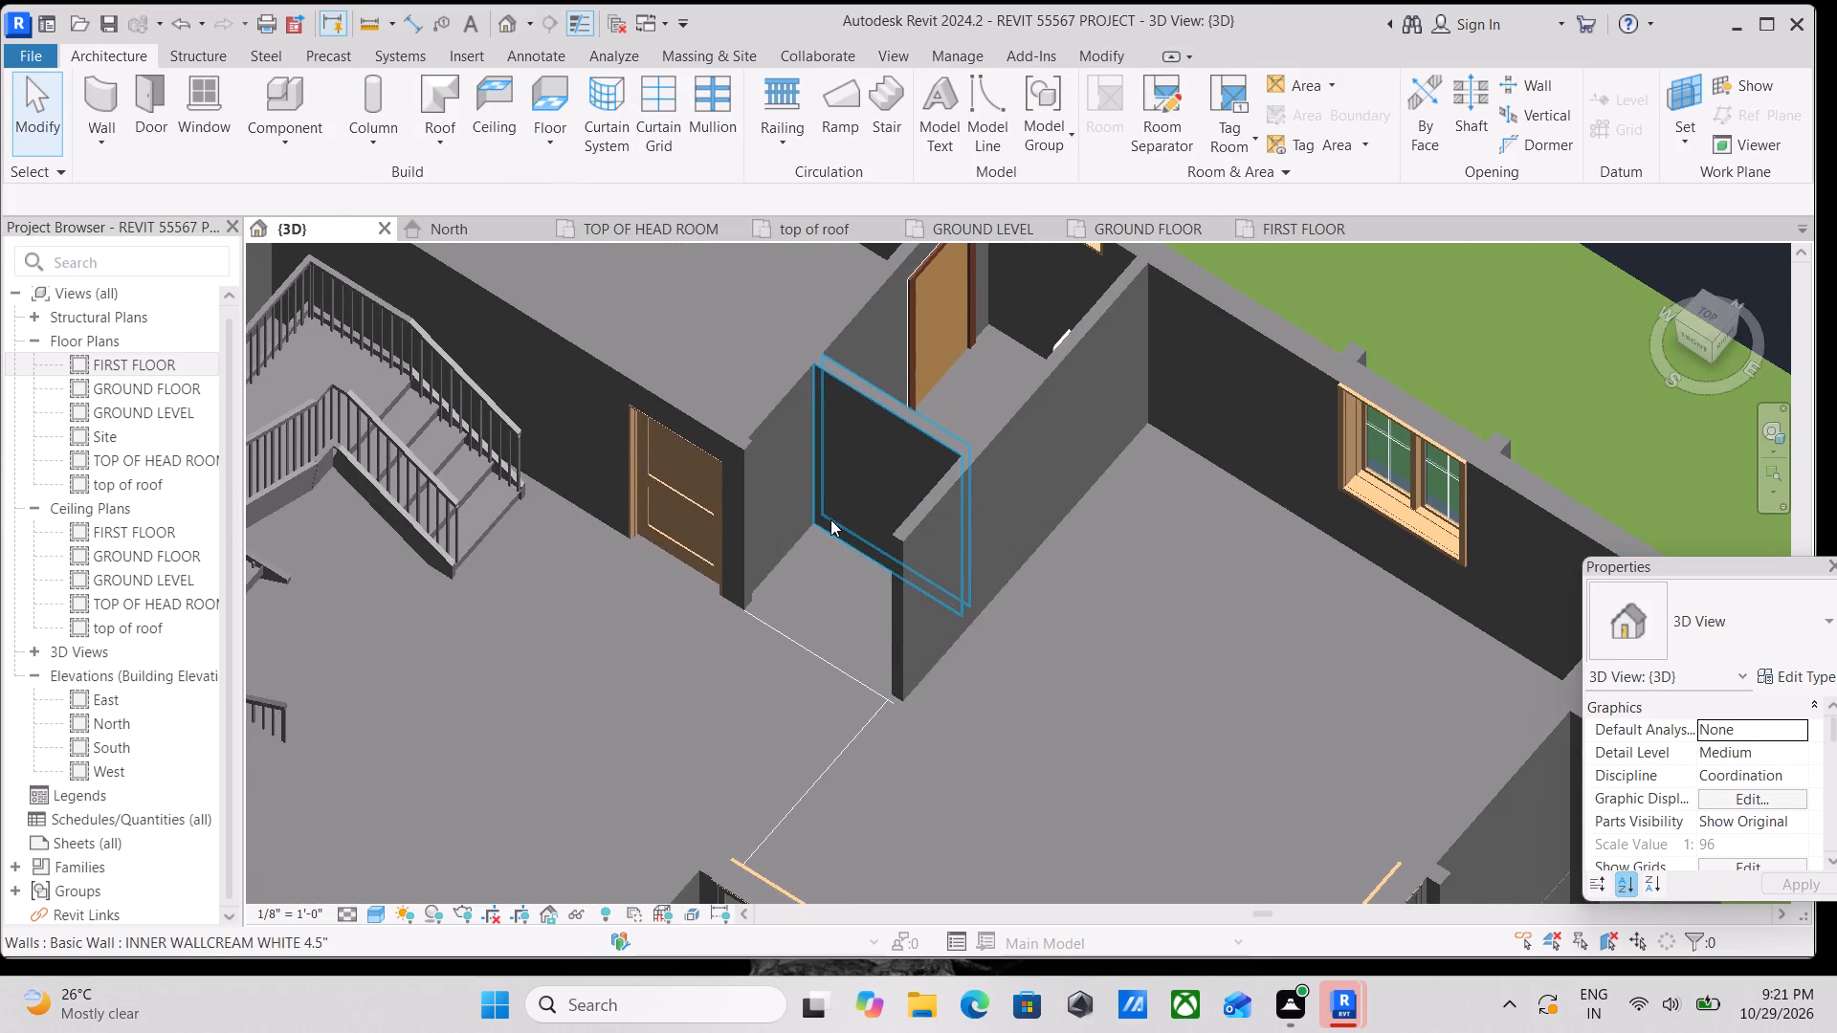
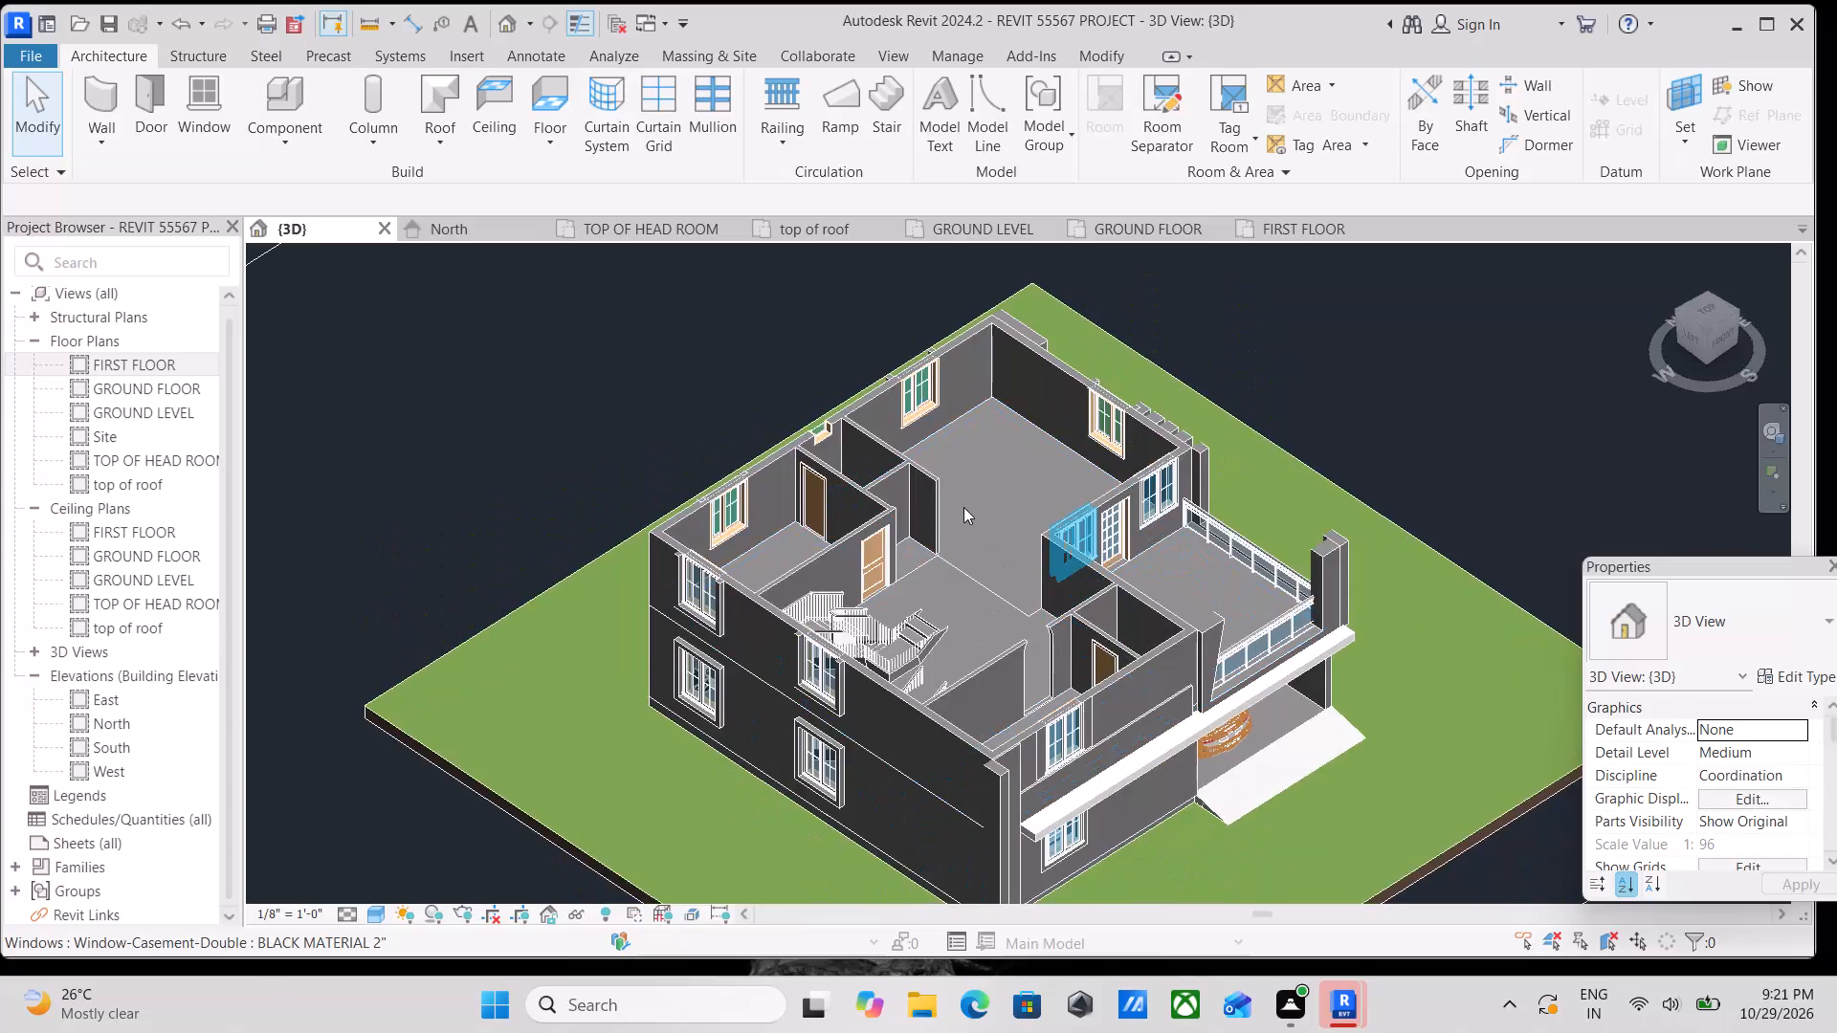
Examine the large rear room on the first floor and the small rooms beside it in the 3D view.
scroll(978, 512, "up", 3)
middle_click_drag(984, 513, 1021, 605)
scroll(1014, 592, "up", 3)
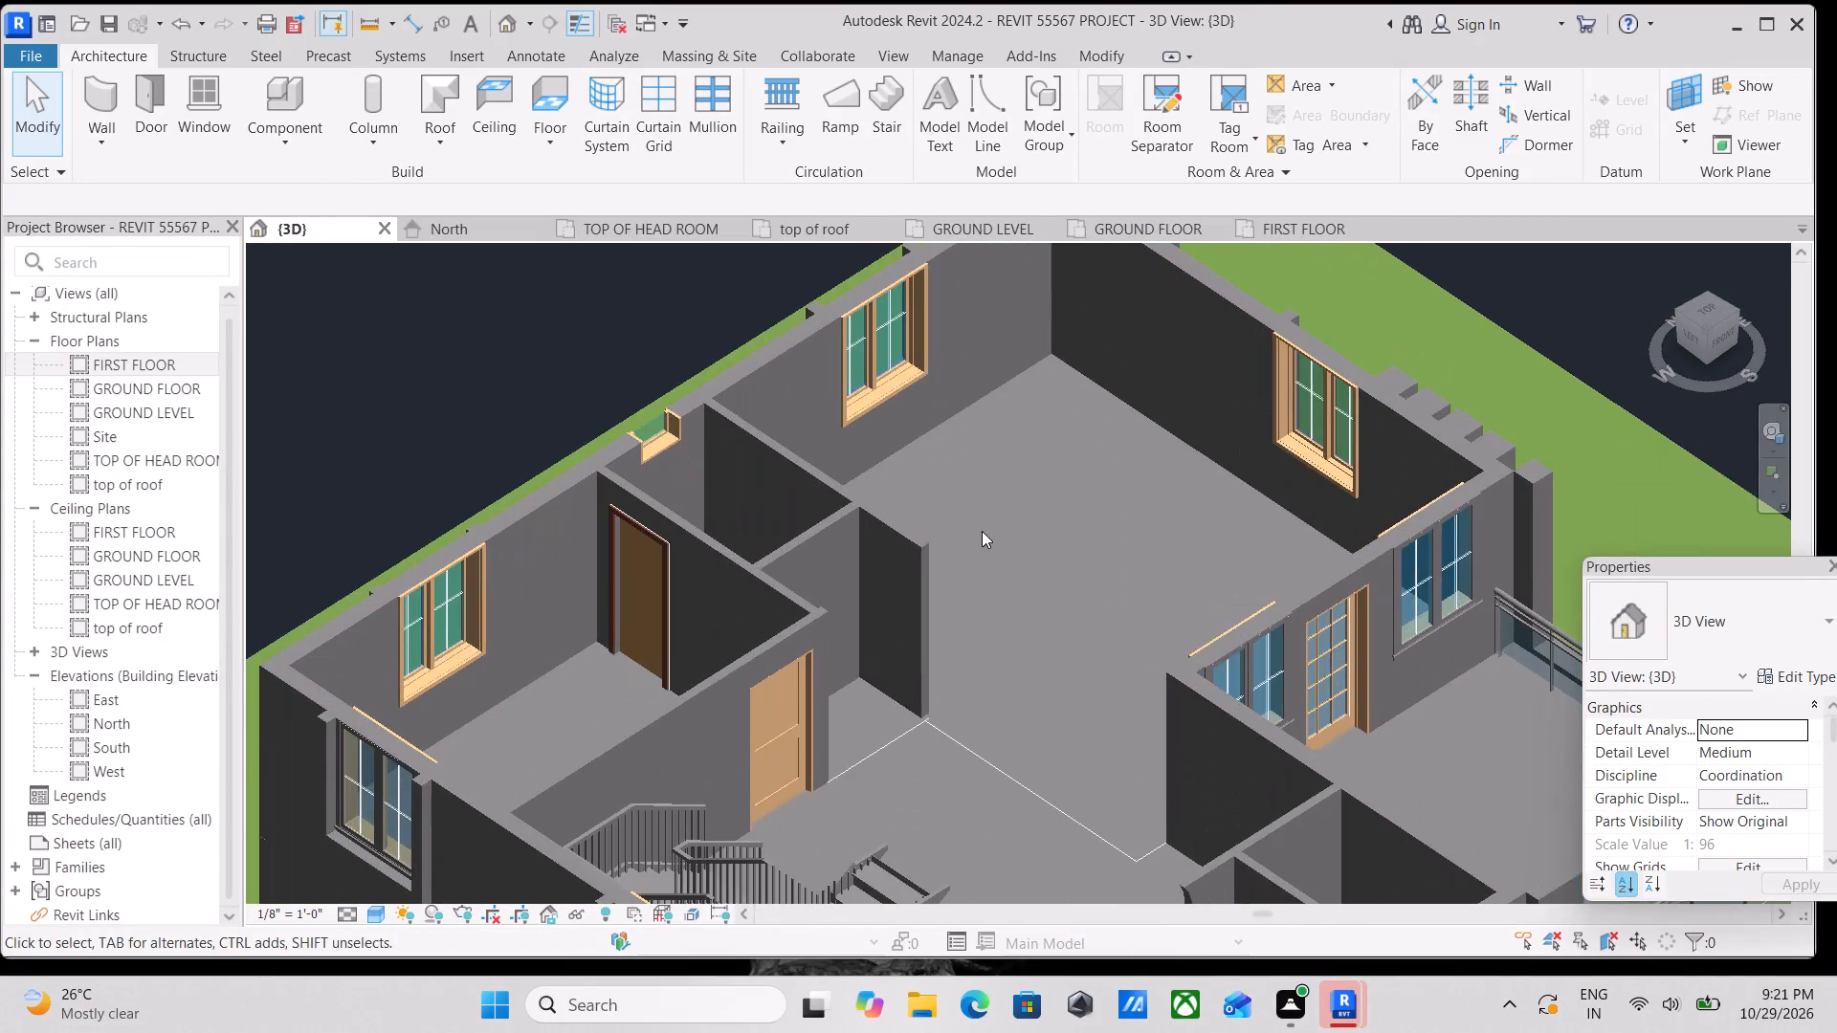
middle_click_drag(989, 531, 1027, 630)
scroll(1031, 606, "down", 2)
middle_click_drag(1031, 607, 1045, 675)
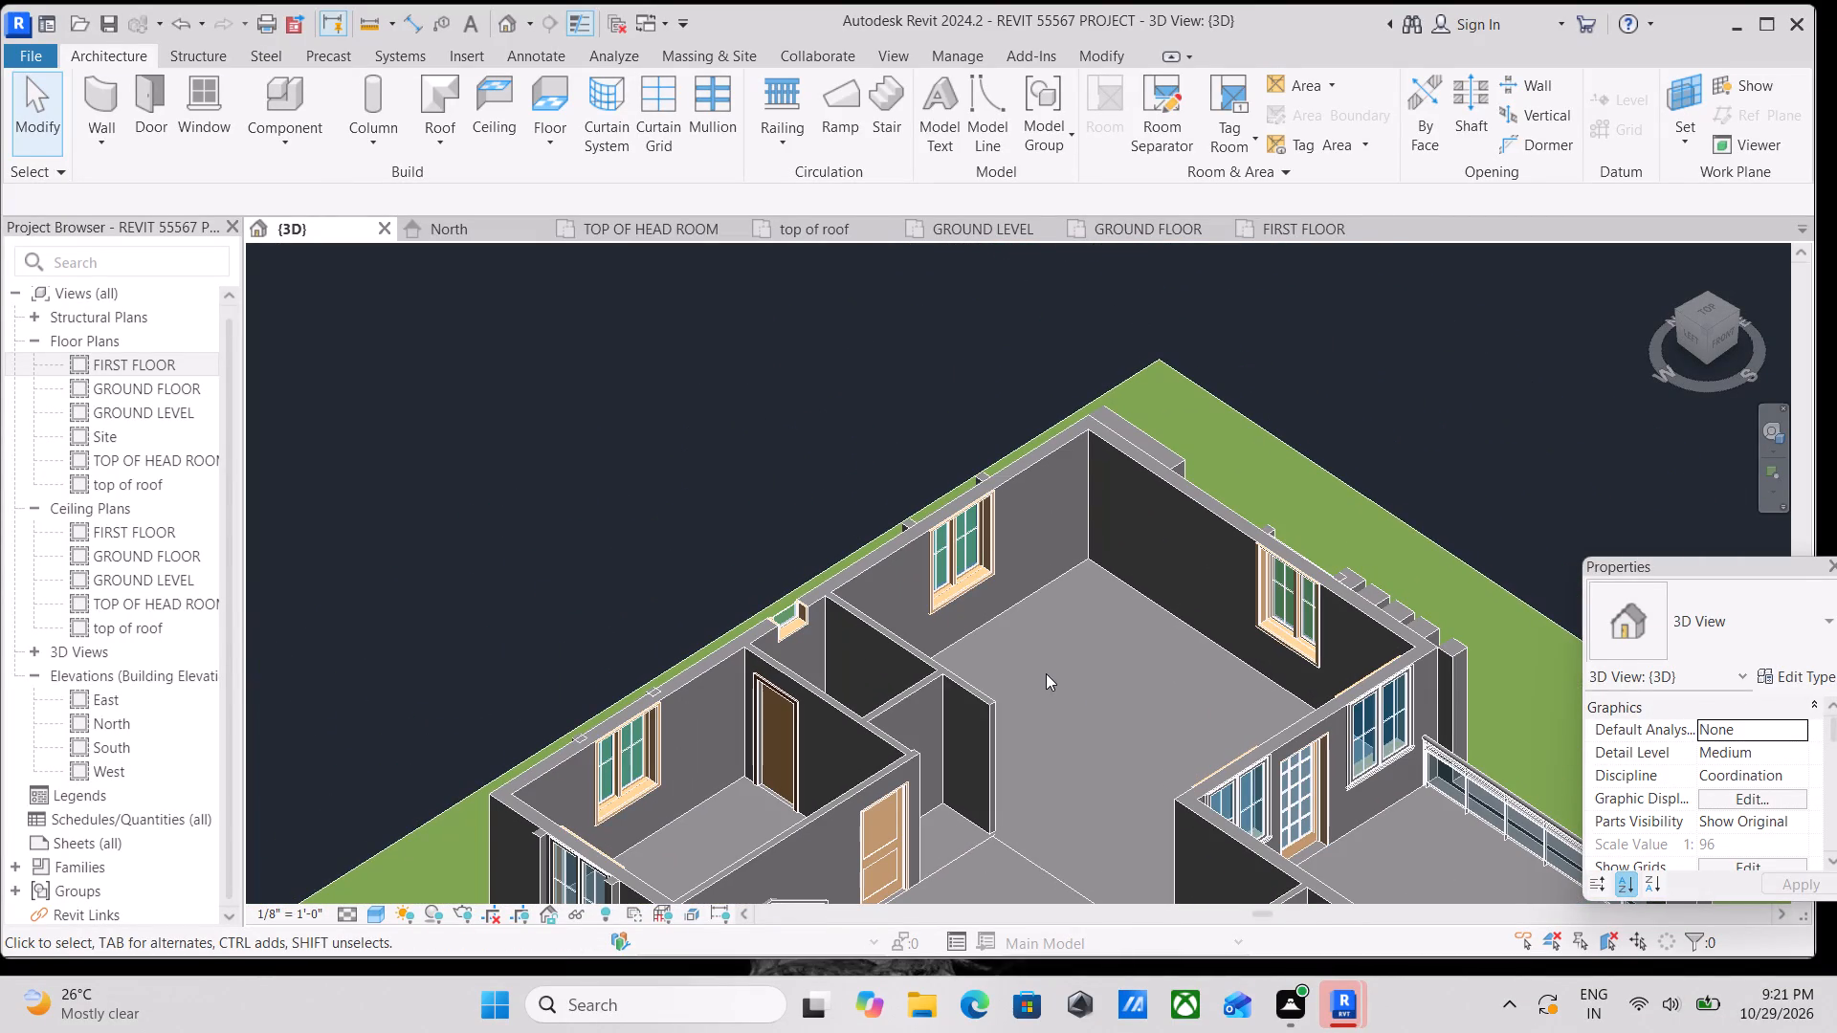
scroll(1046, 673, "up", 3)
middle_click_drag(1046, 673, 1051, 800)
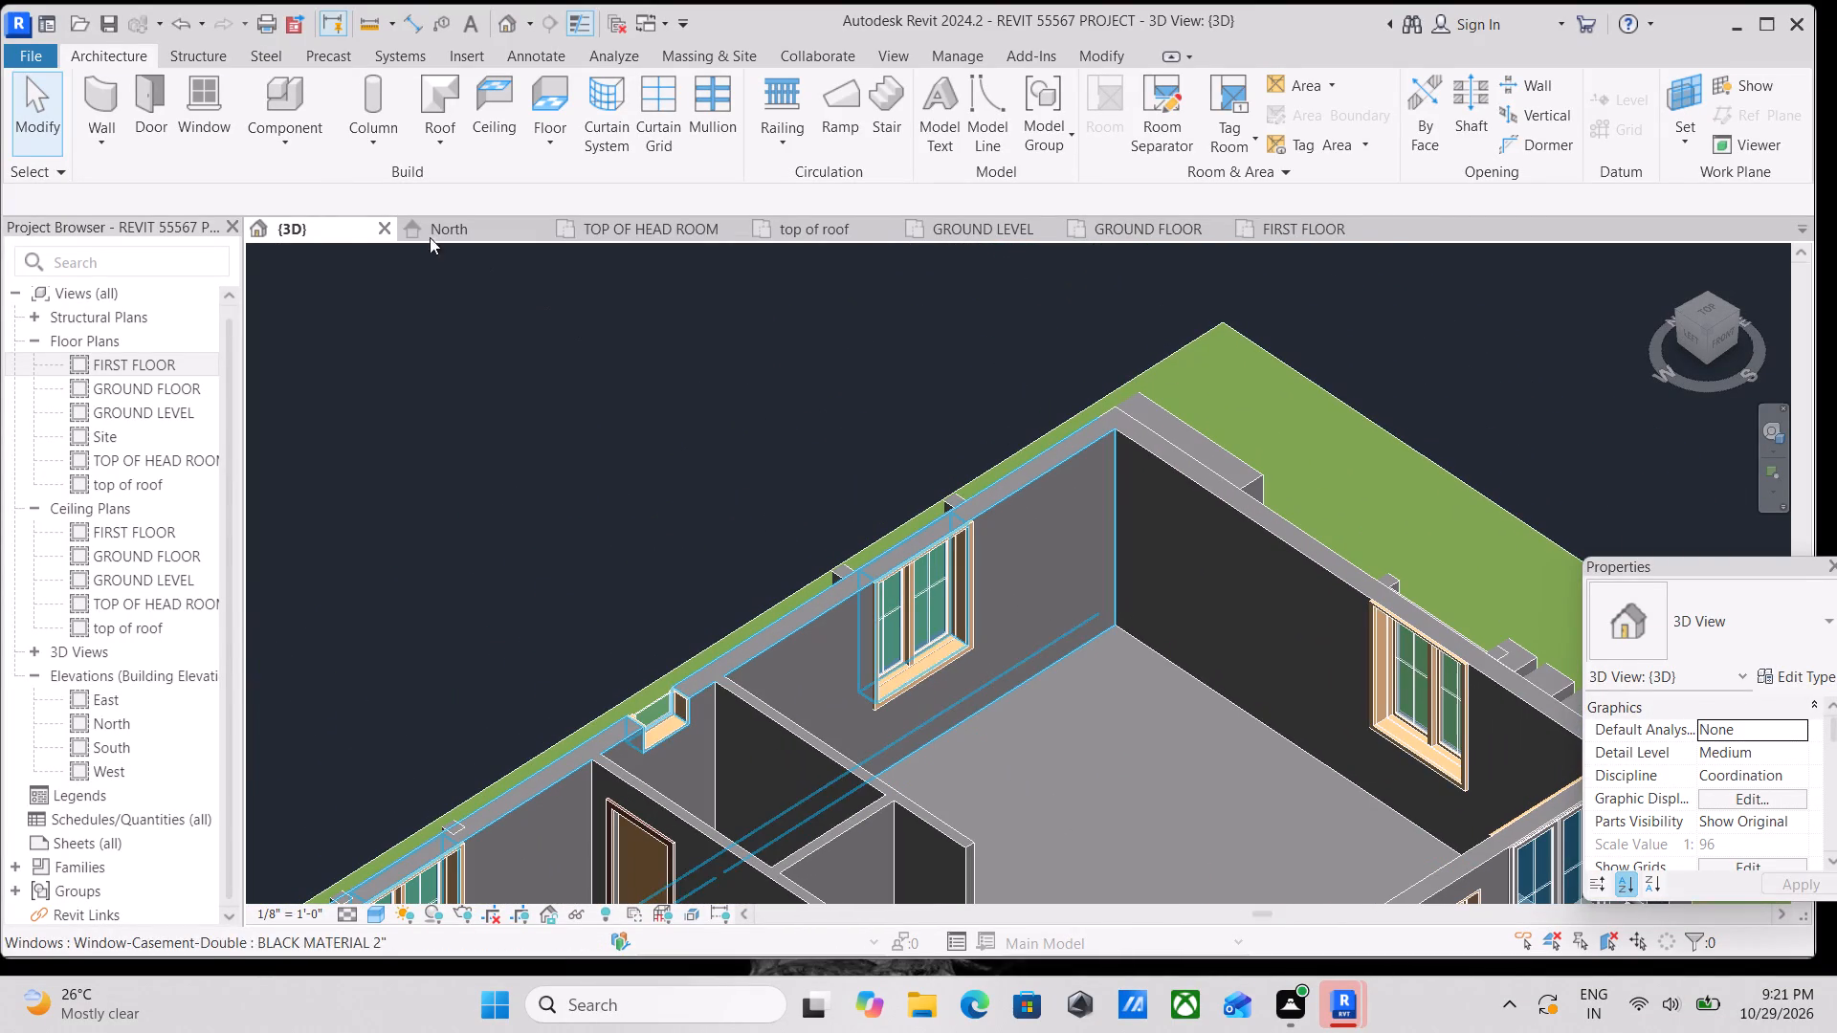
Browse the Downloads folder for a family to load, previewing the two Generic Models - Lift Doors files.
left_click(103, 135)
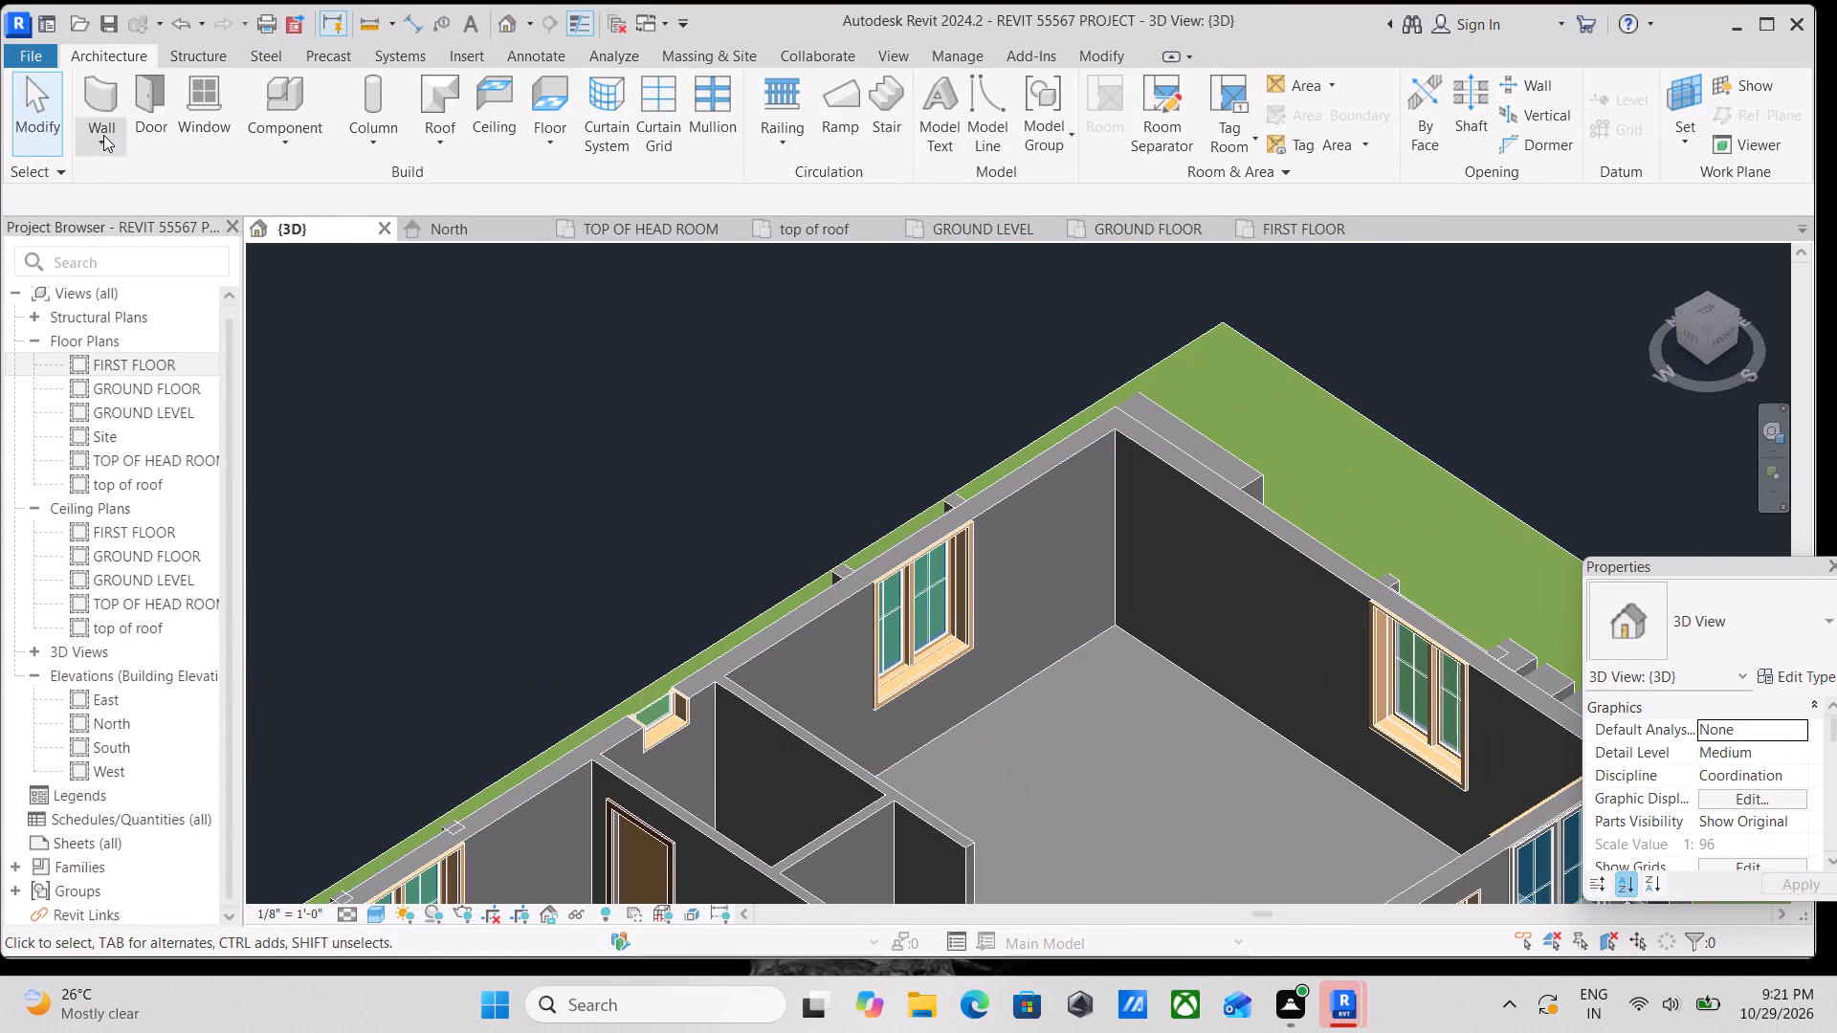
left_click(103, 135)
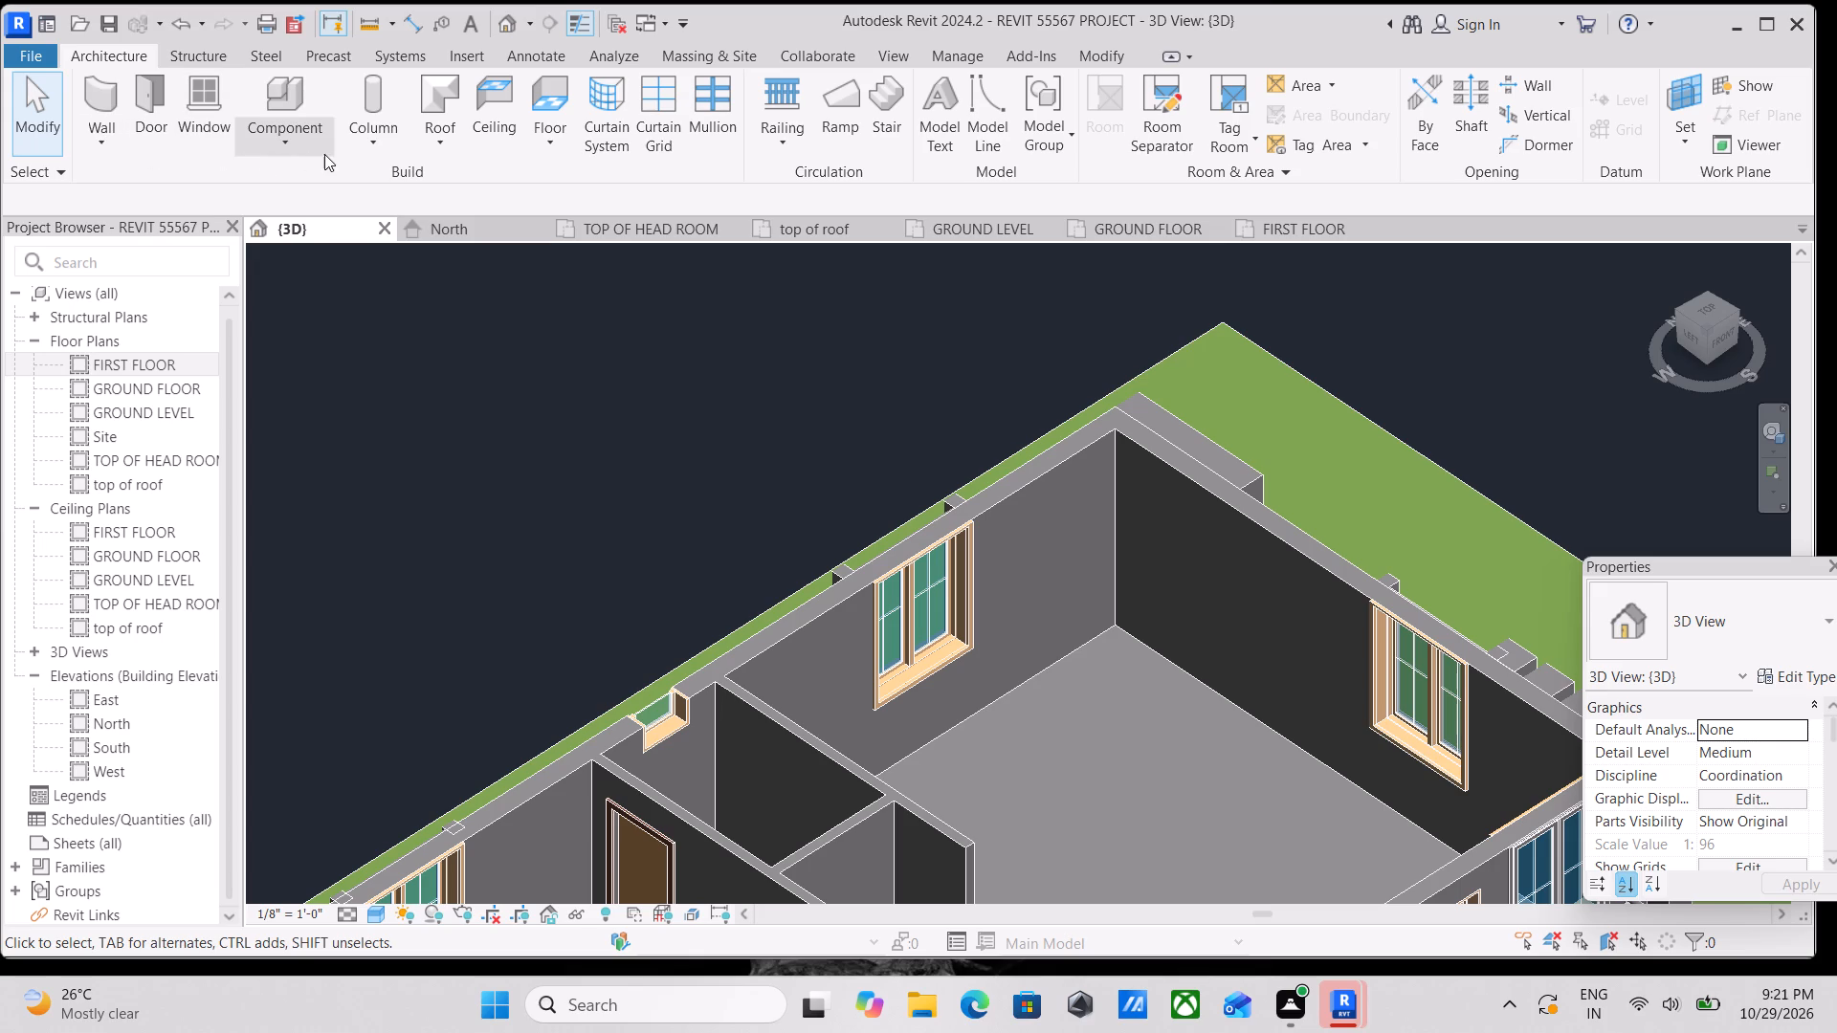
left_click(299, 148)
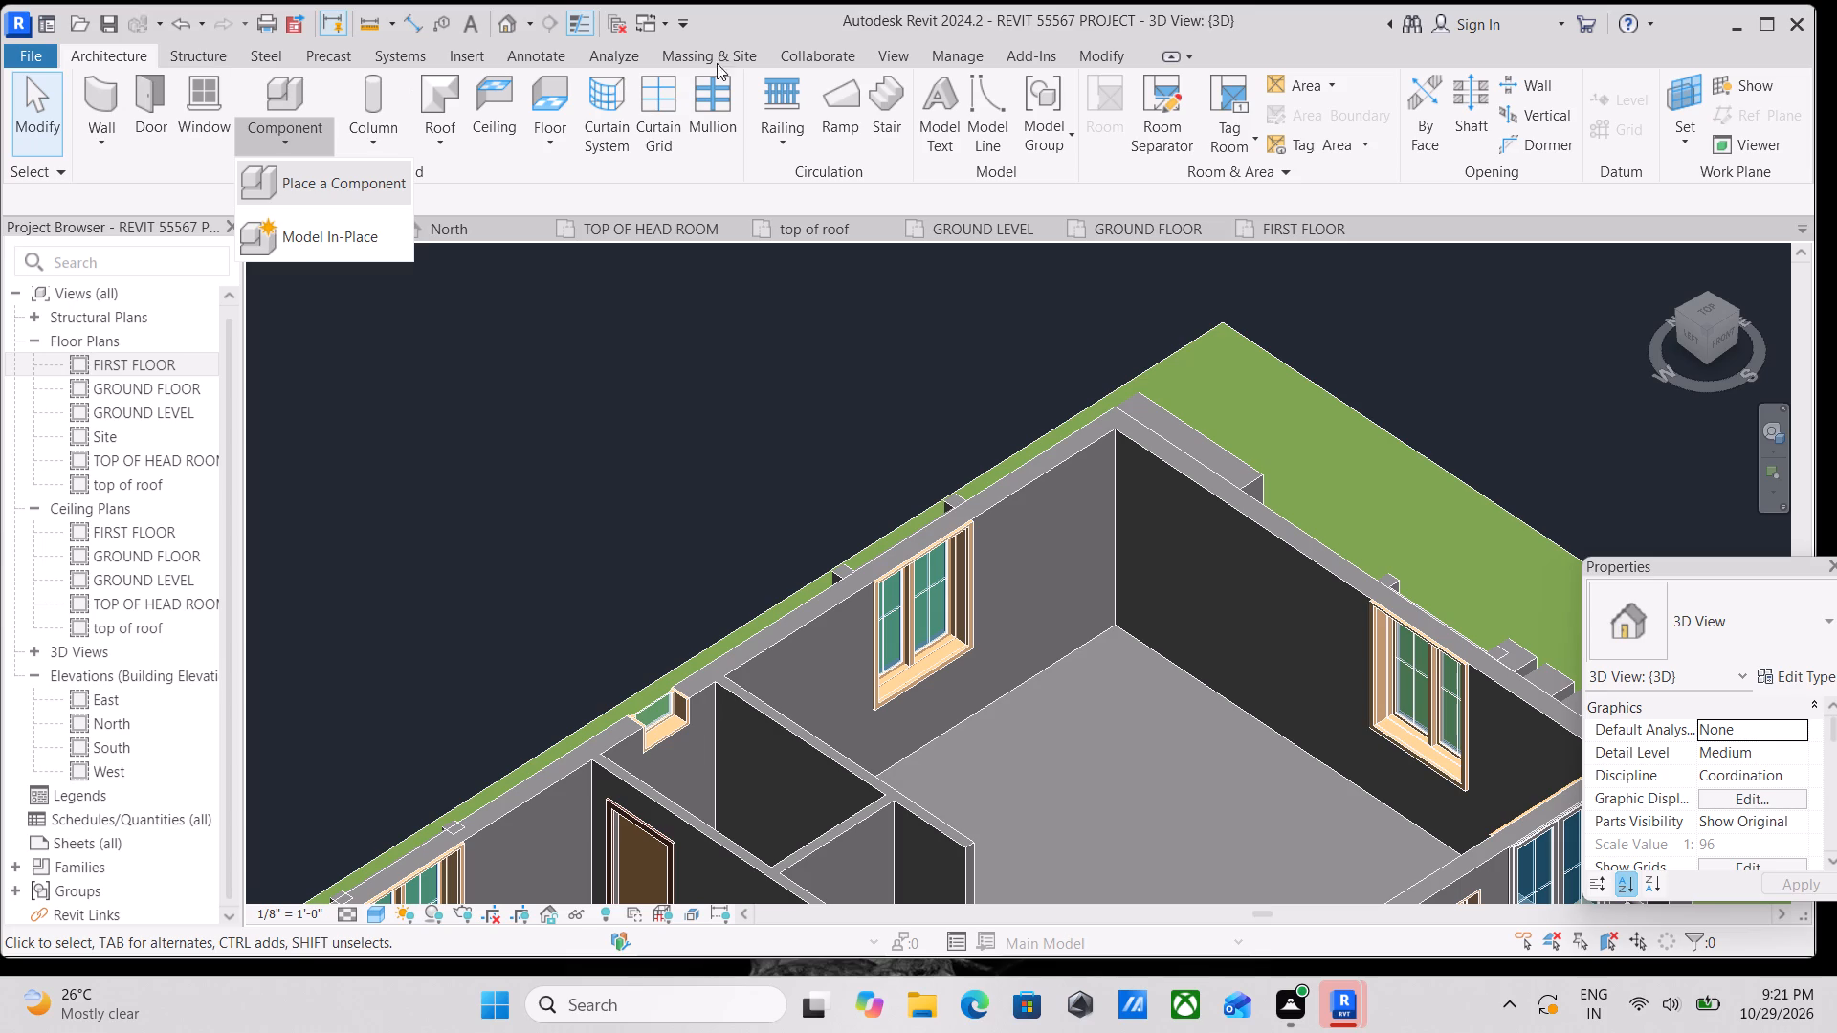
left_click(457, 52)
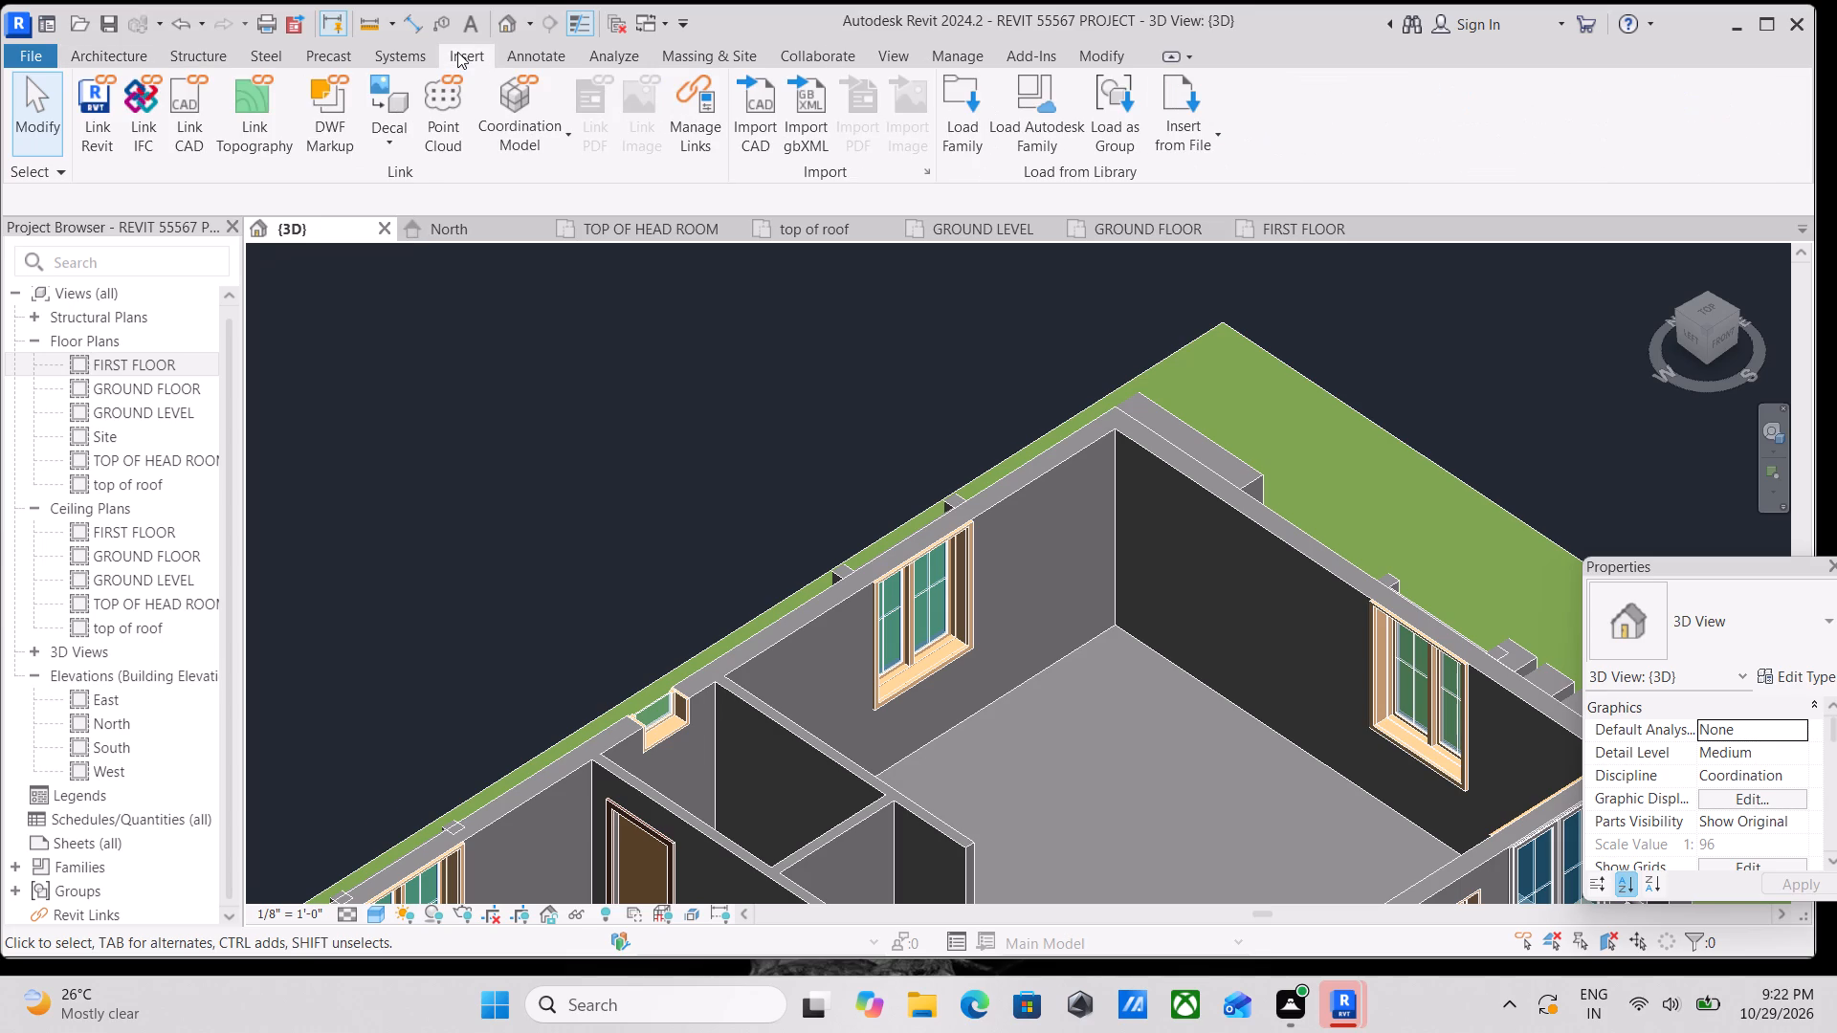
left_click(955, 121)
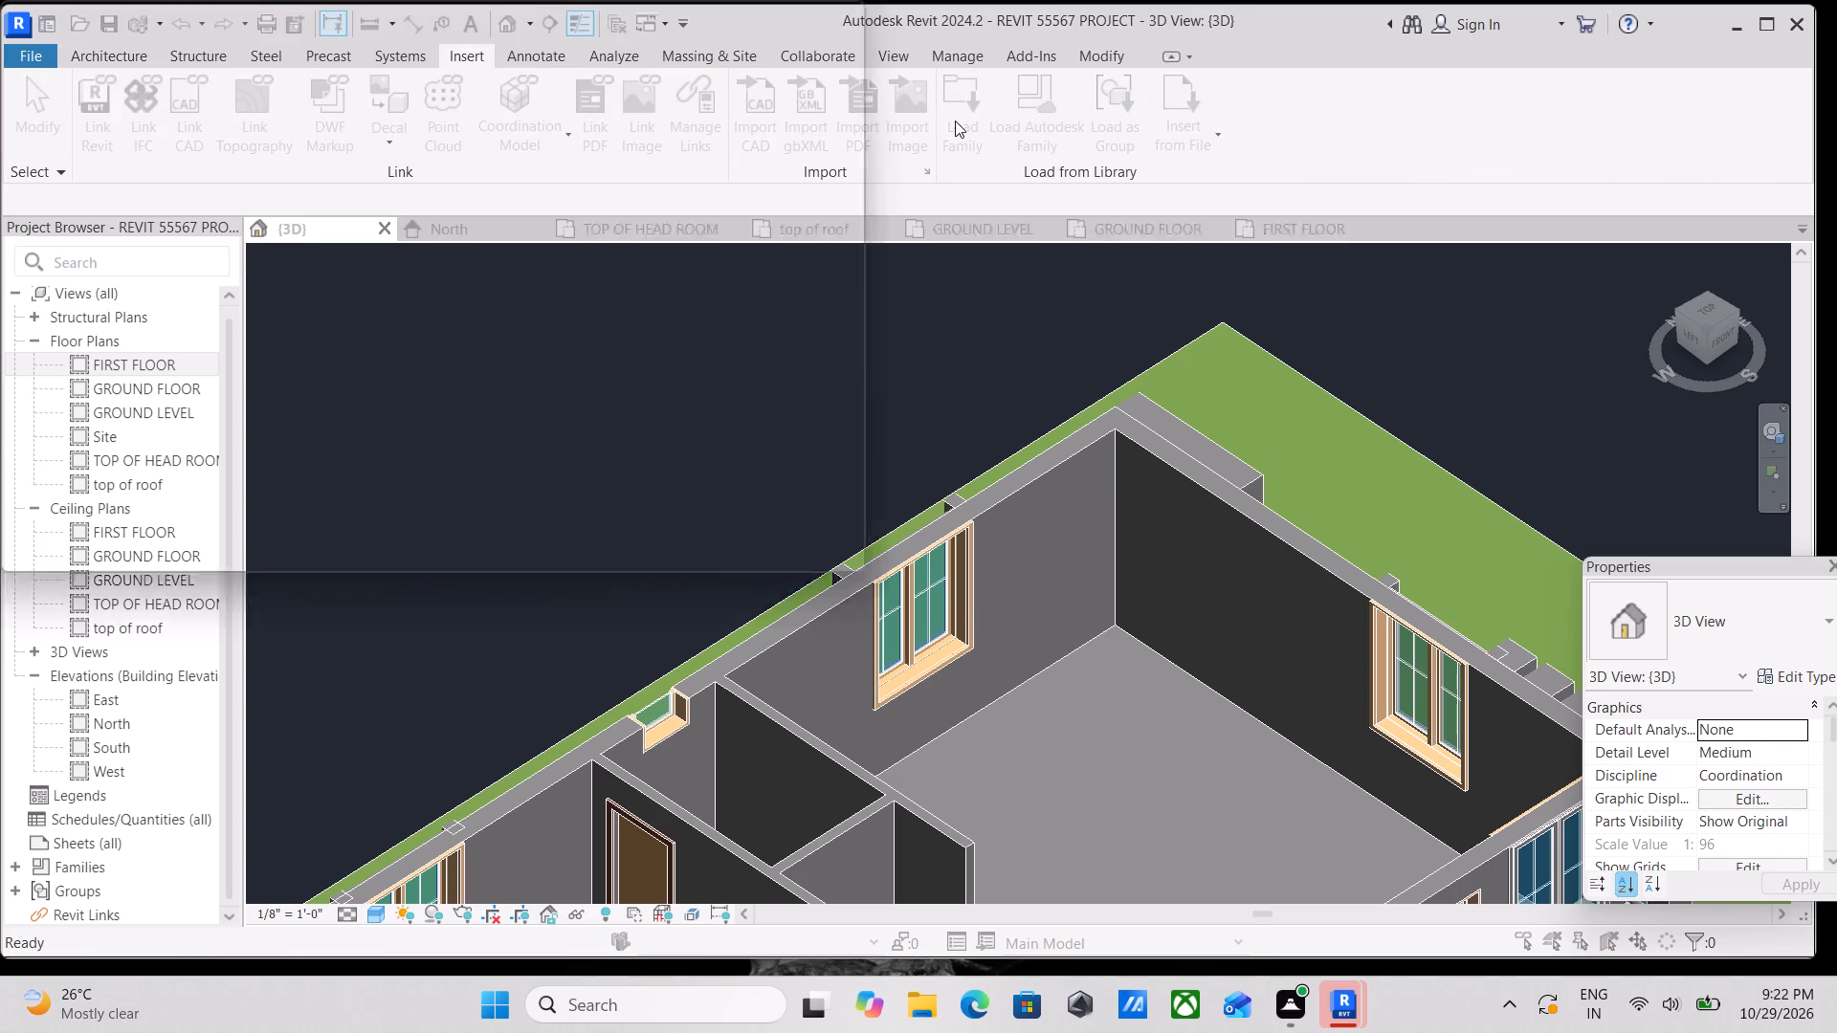
left_click(520, 376)
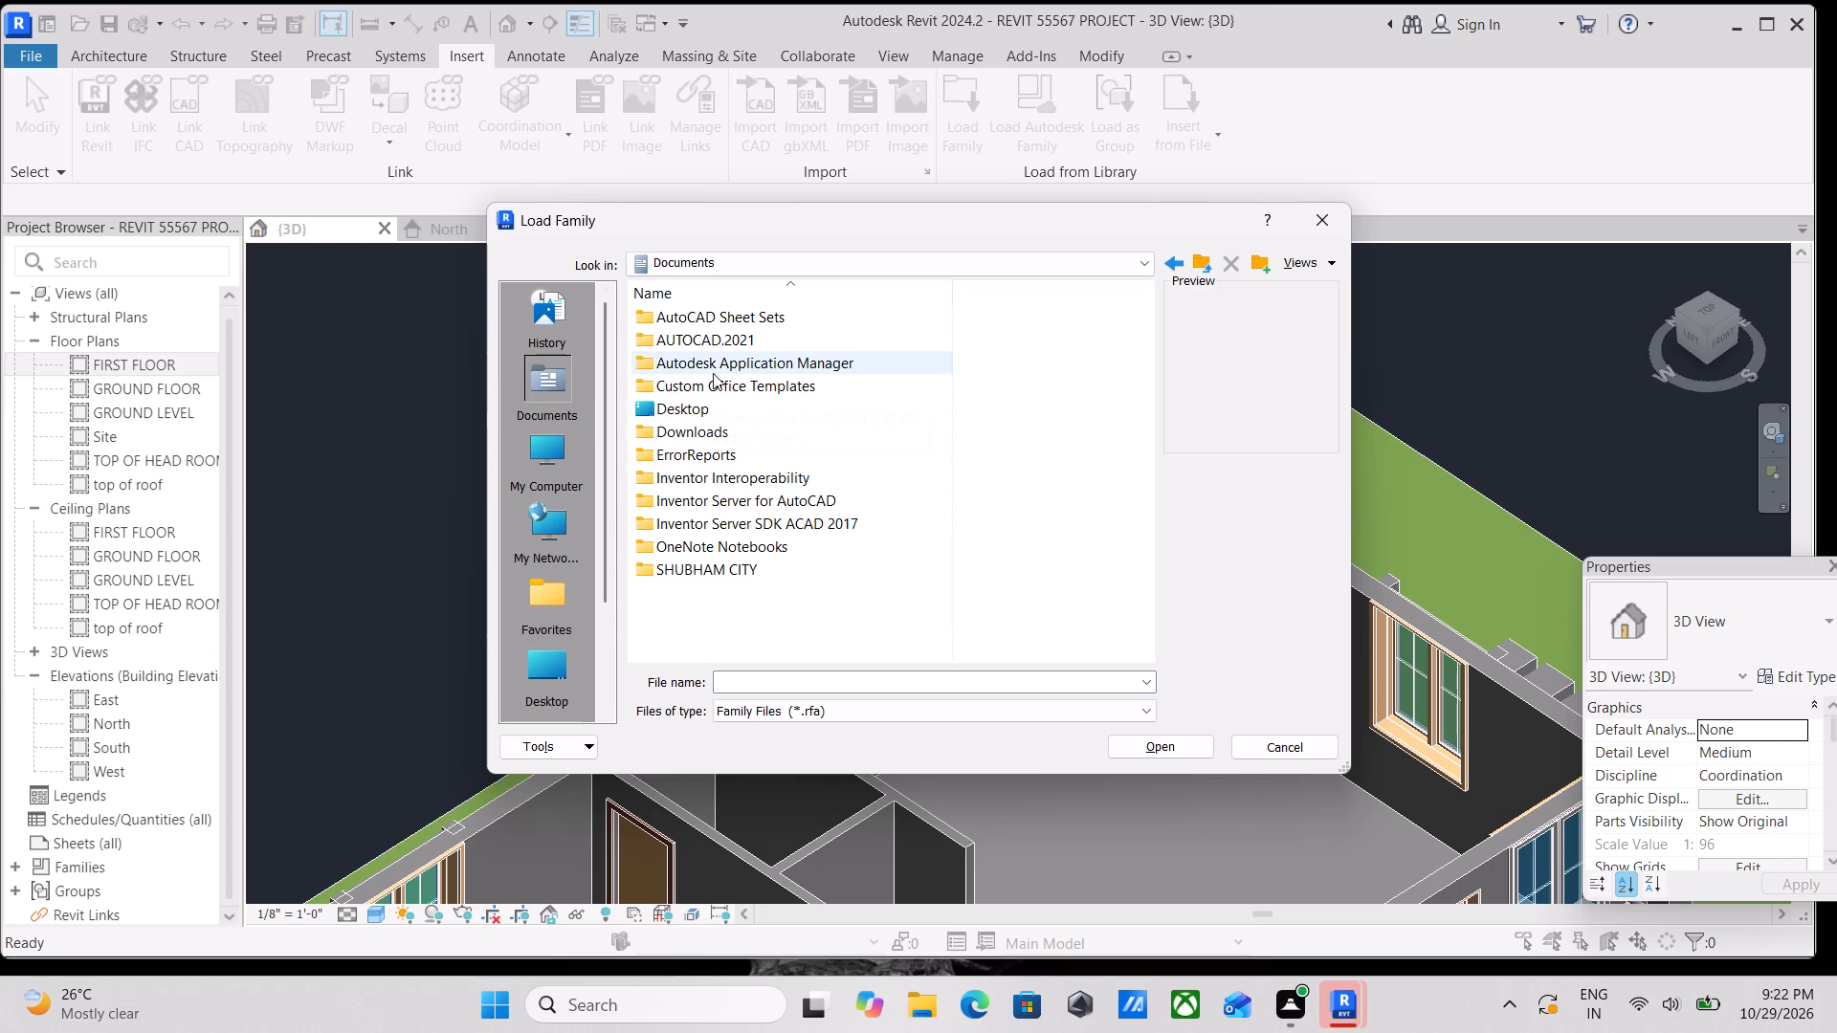
scroll(552, 458, "down", 2)
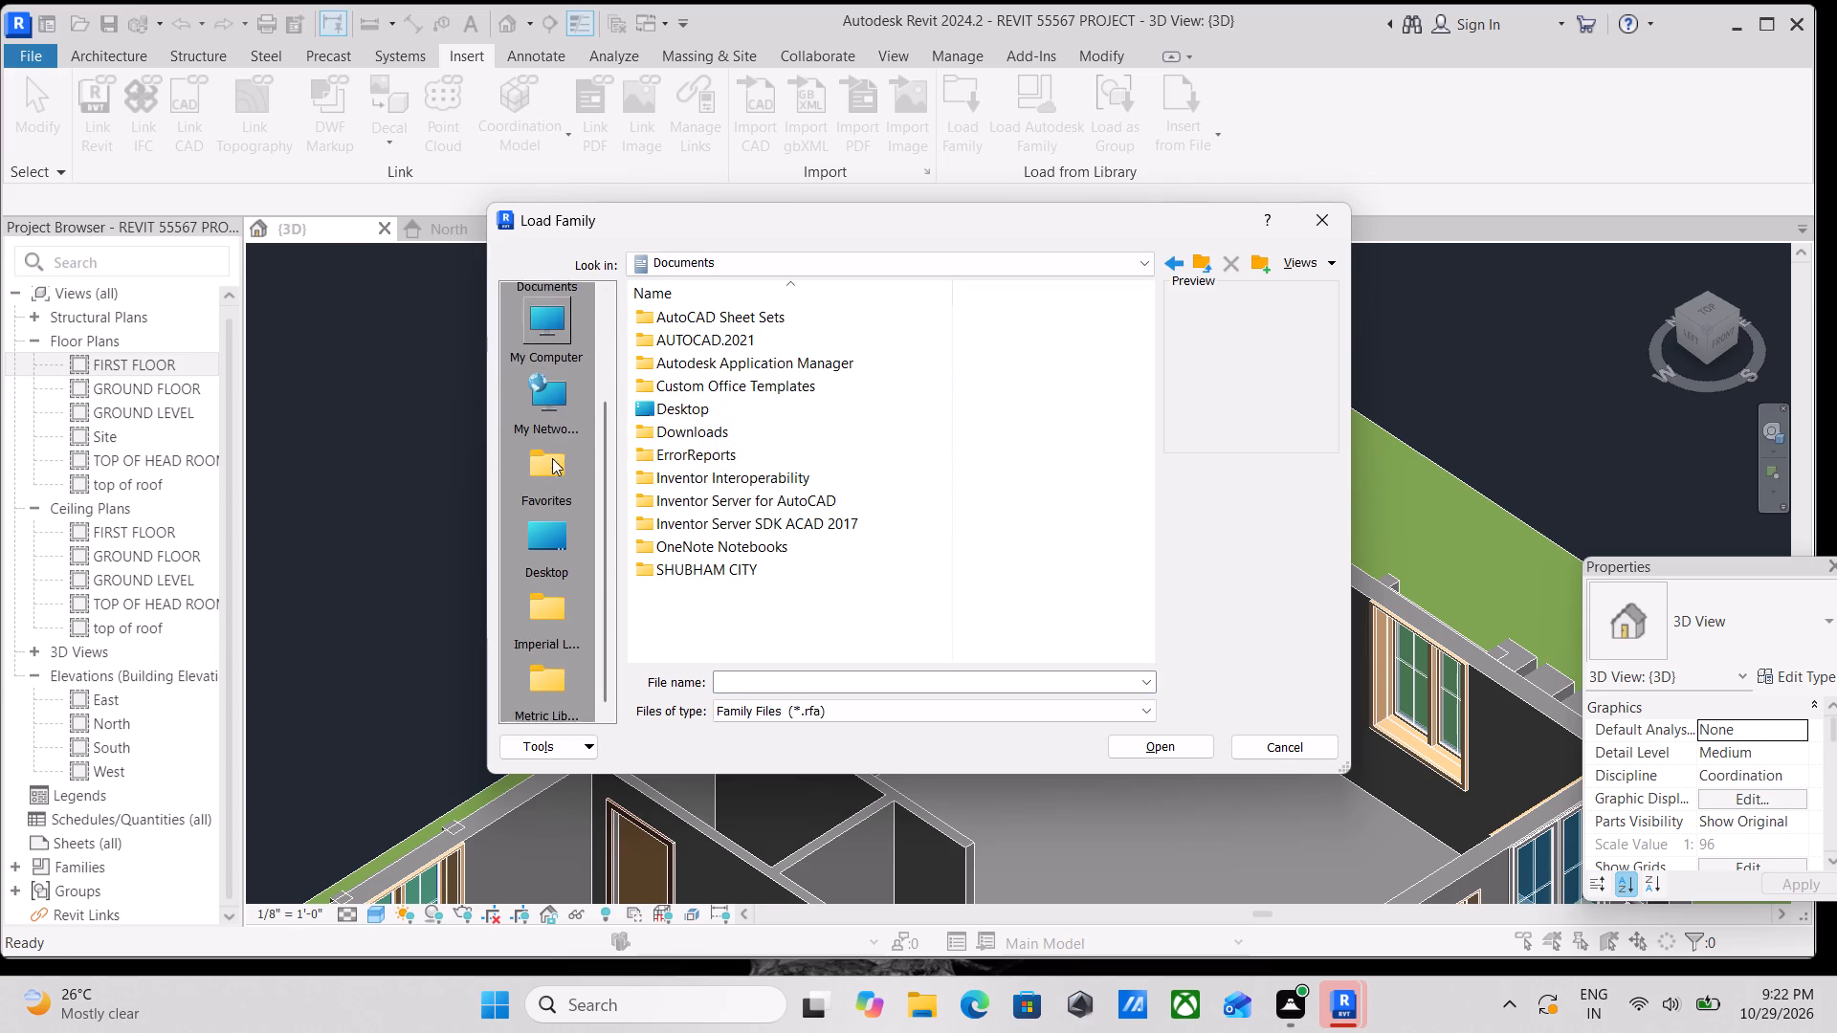
scroll(552, 461, "up", 2)
scroll(555, 623, "down", 2)
double_click(552, 509)
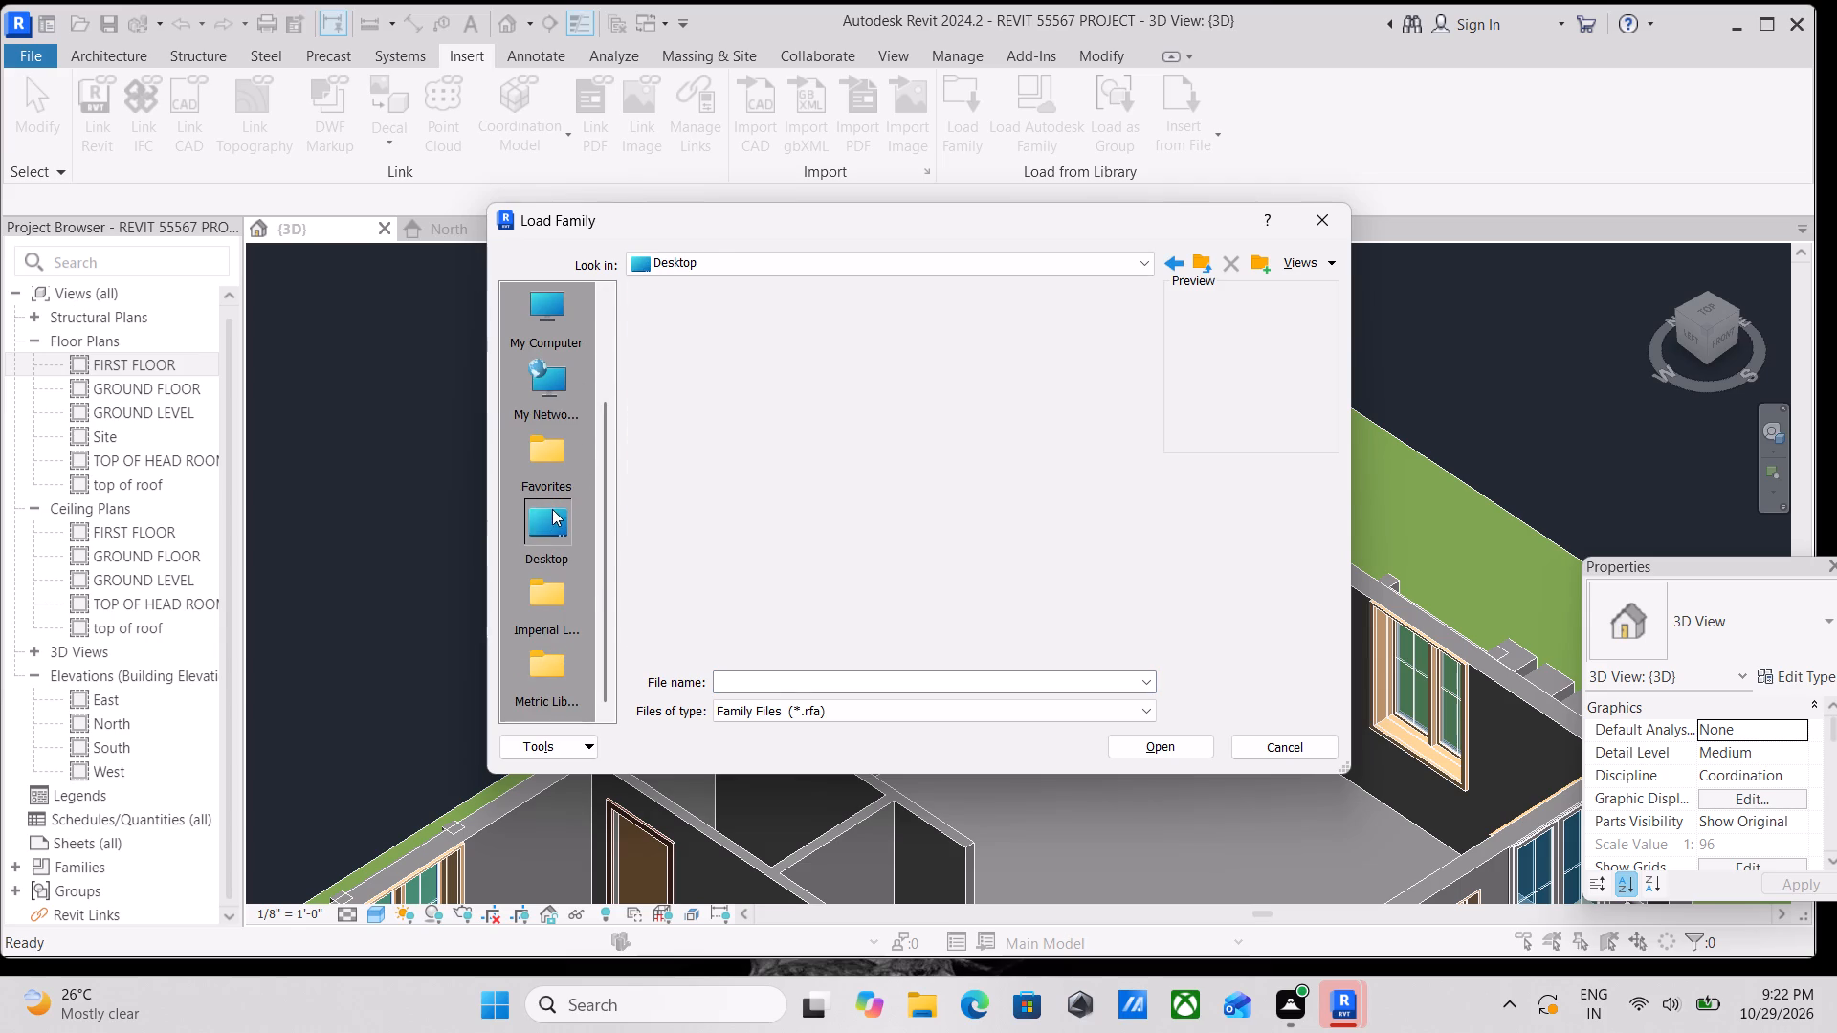
double_click(697, 434)
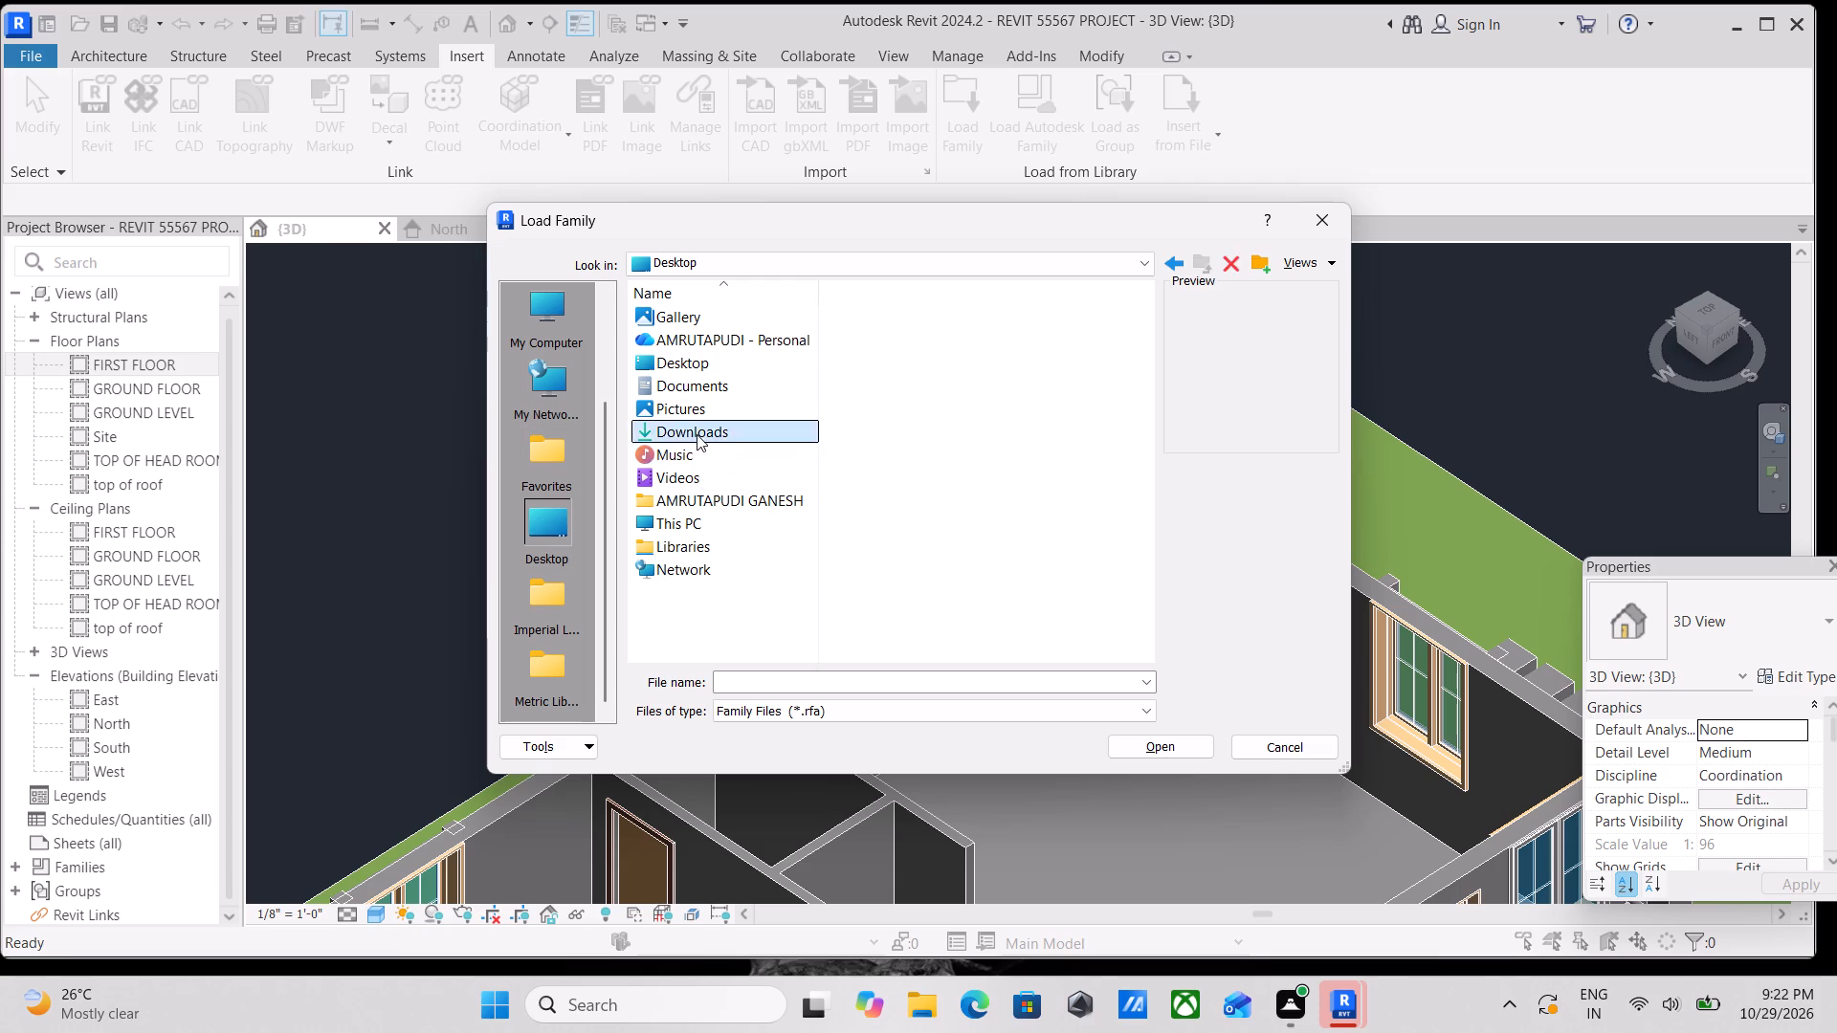
left_click(702, 407)
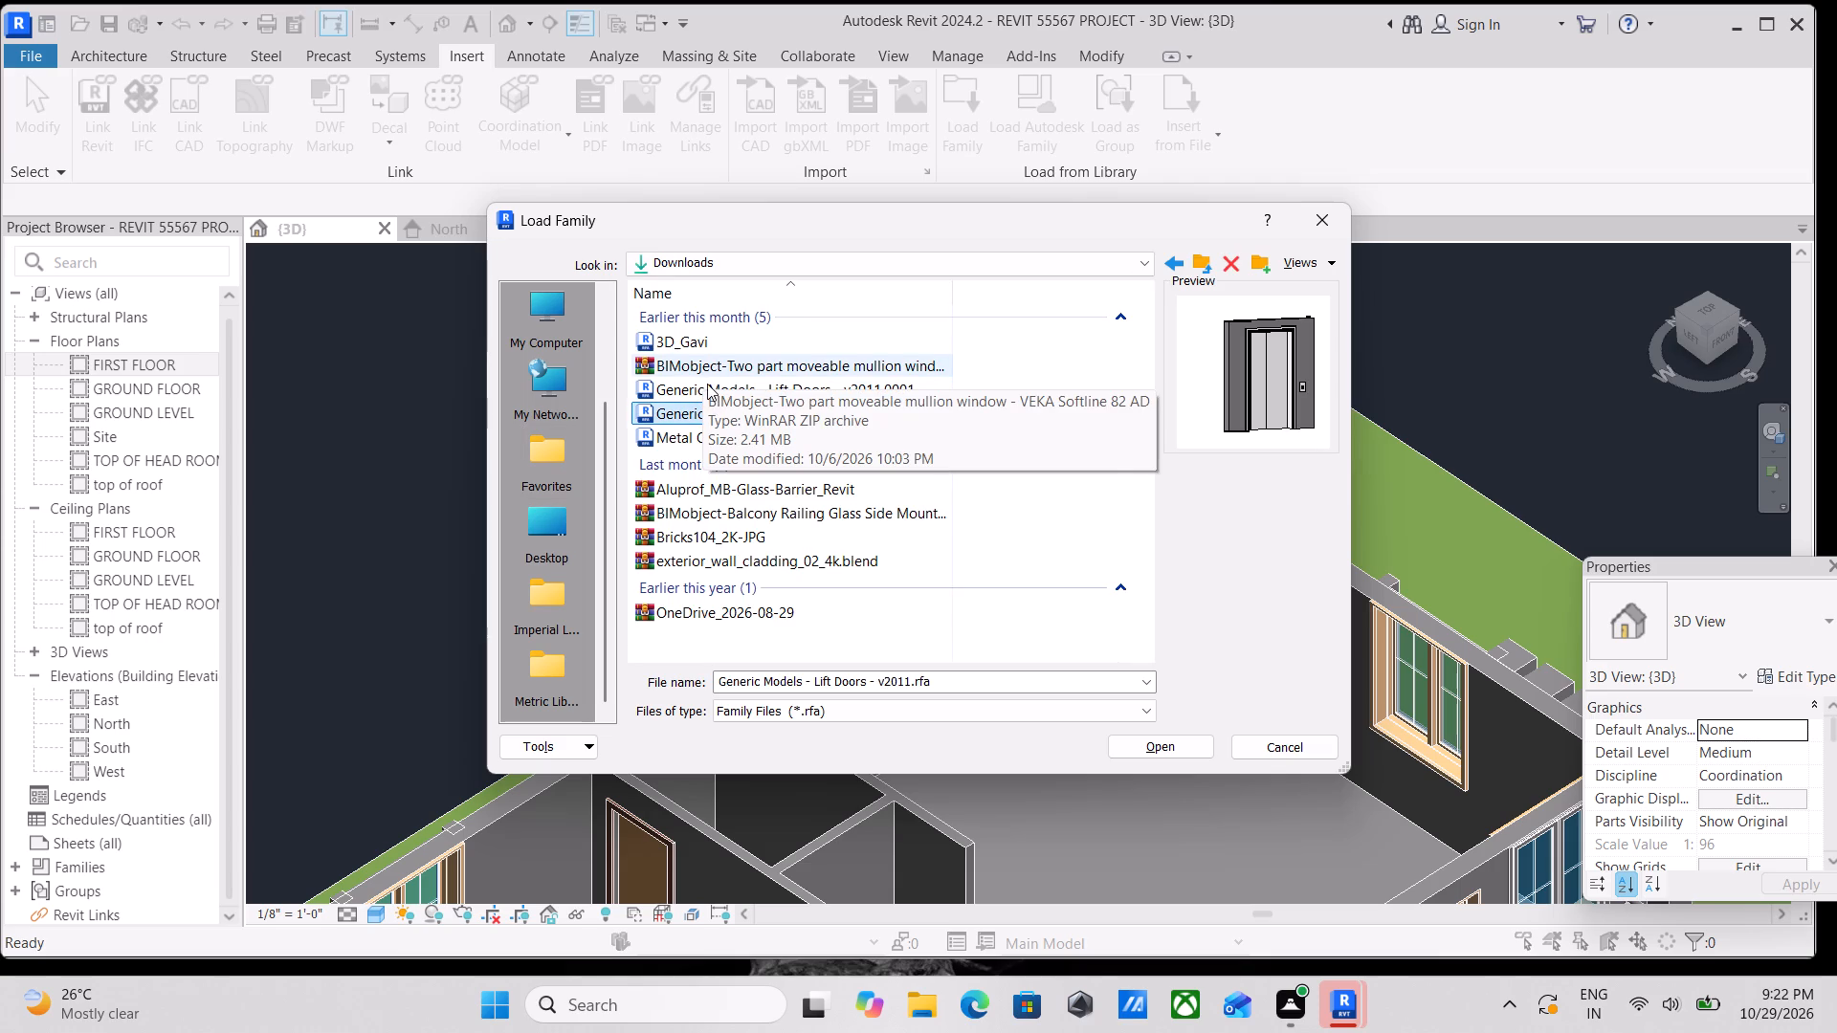
left_click(700, 384)
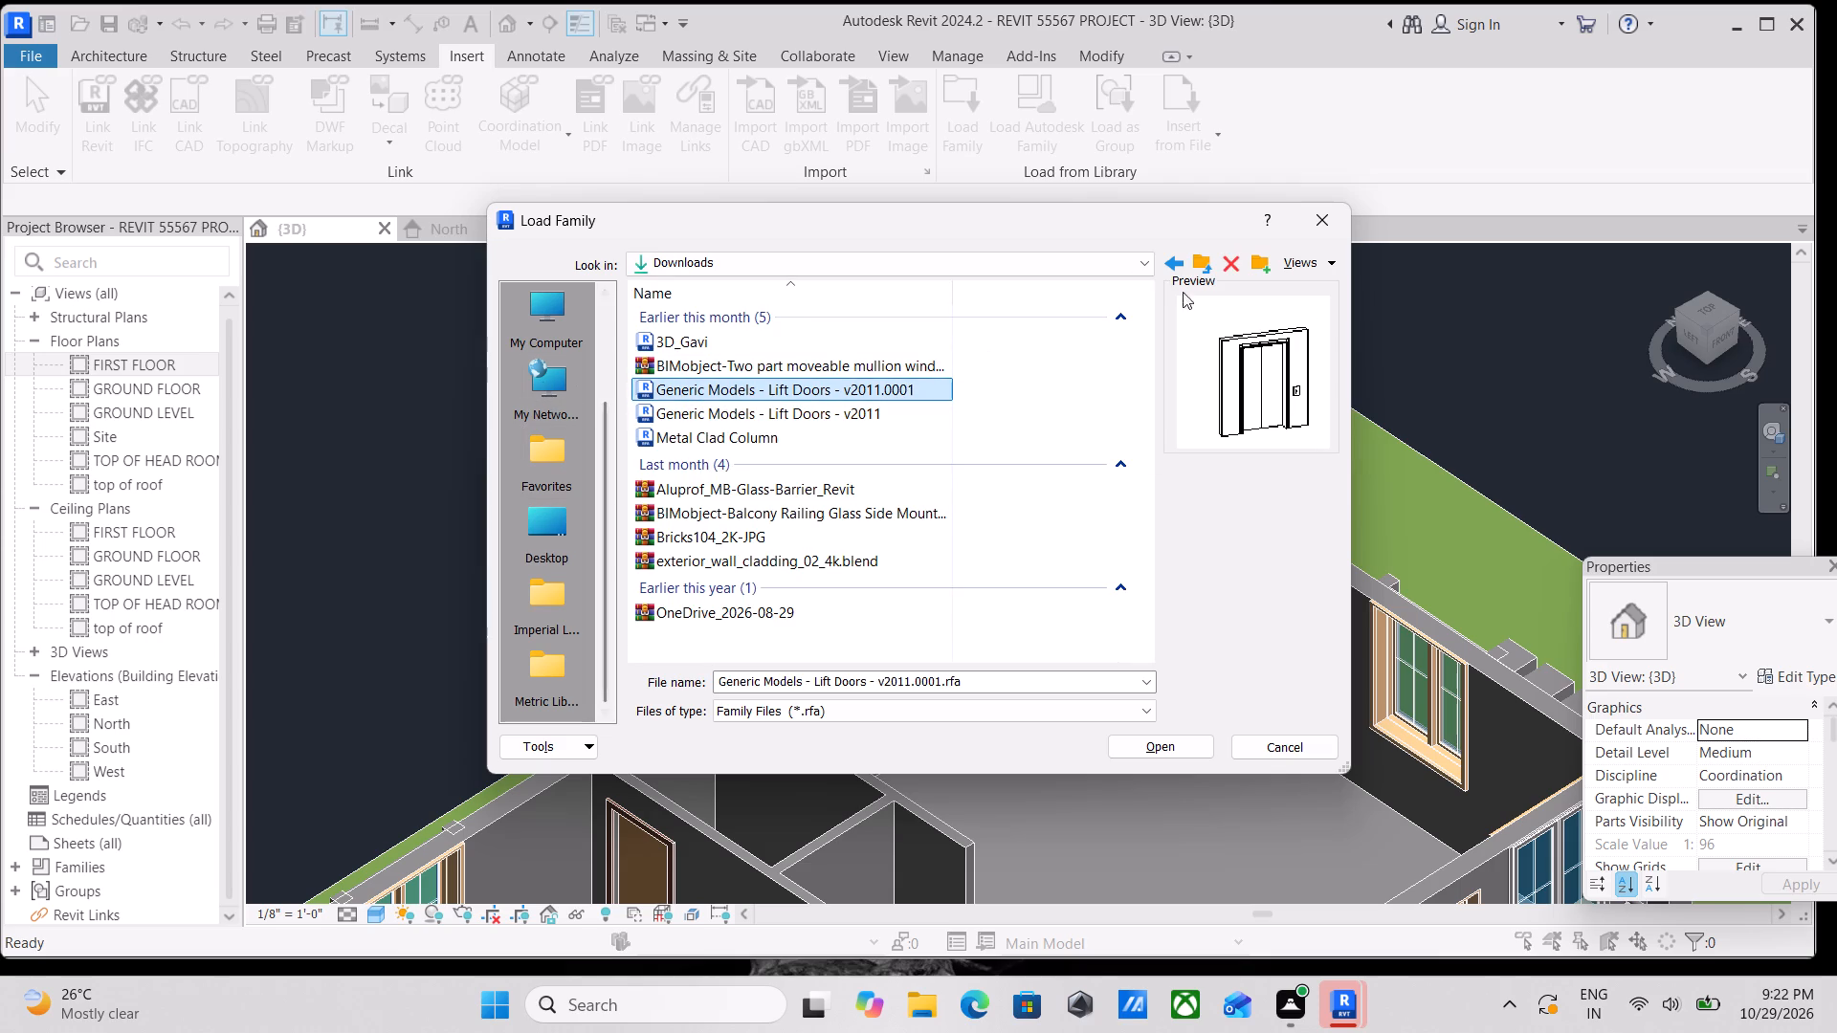
left_click(1326, 230)
Nudge the first-floor toilet back and forth to fine-tune its gap, leaving it slightly farther from the window wall.
scroll(1025, 740, "down", 5)
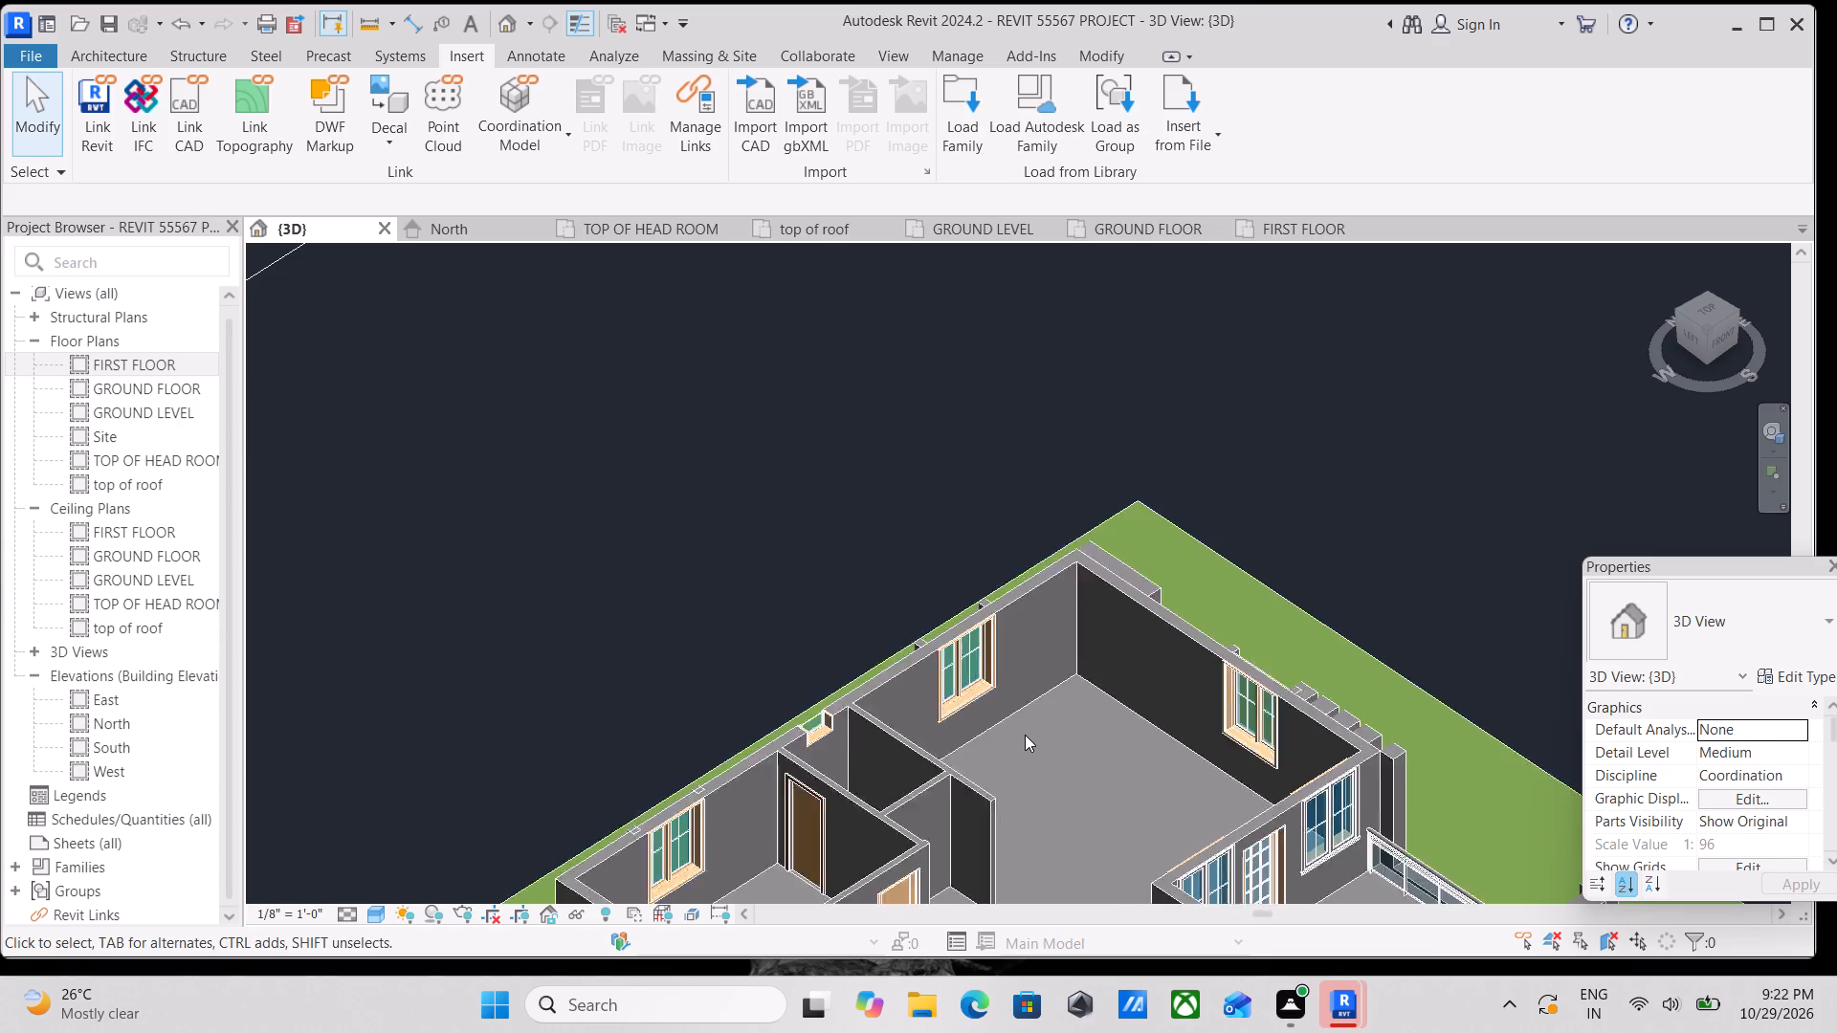
scroll(1025, 735, "down", 1)
middle_click_drag(995, 629, 986, 506)
middle_click_drag(984, 636, 680, 530, "shift")
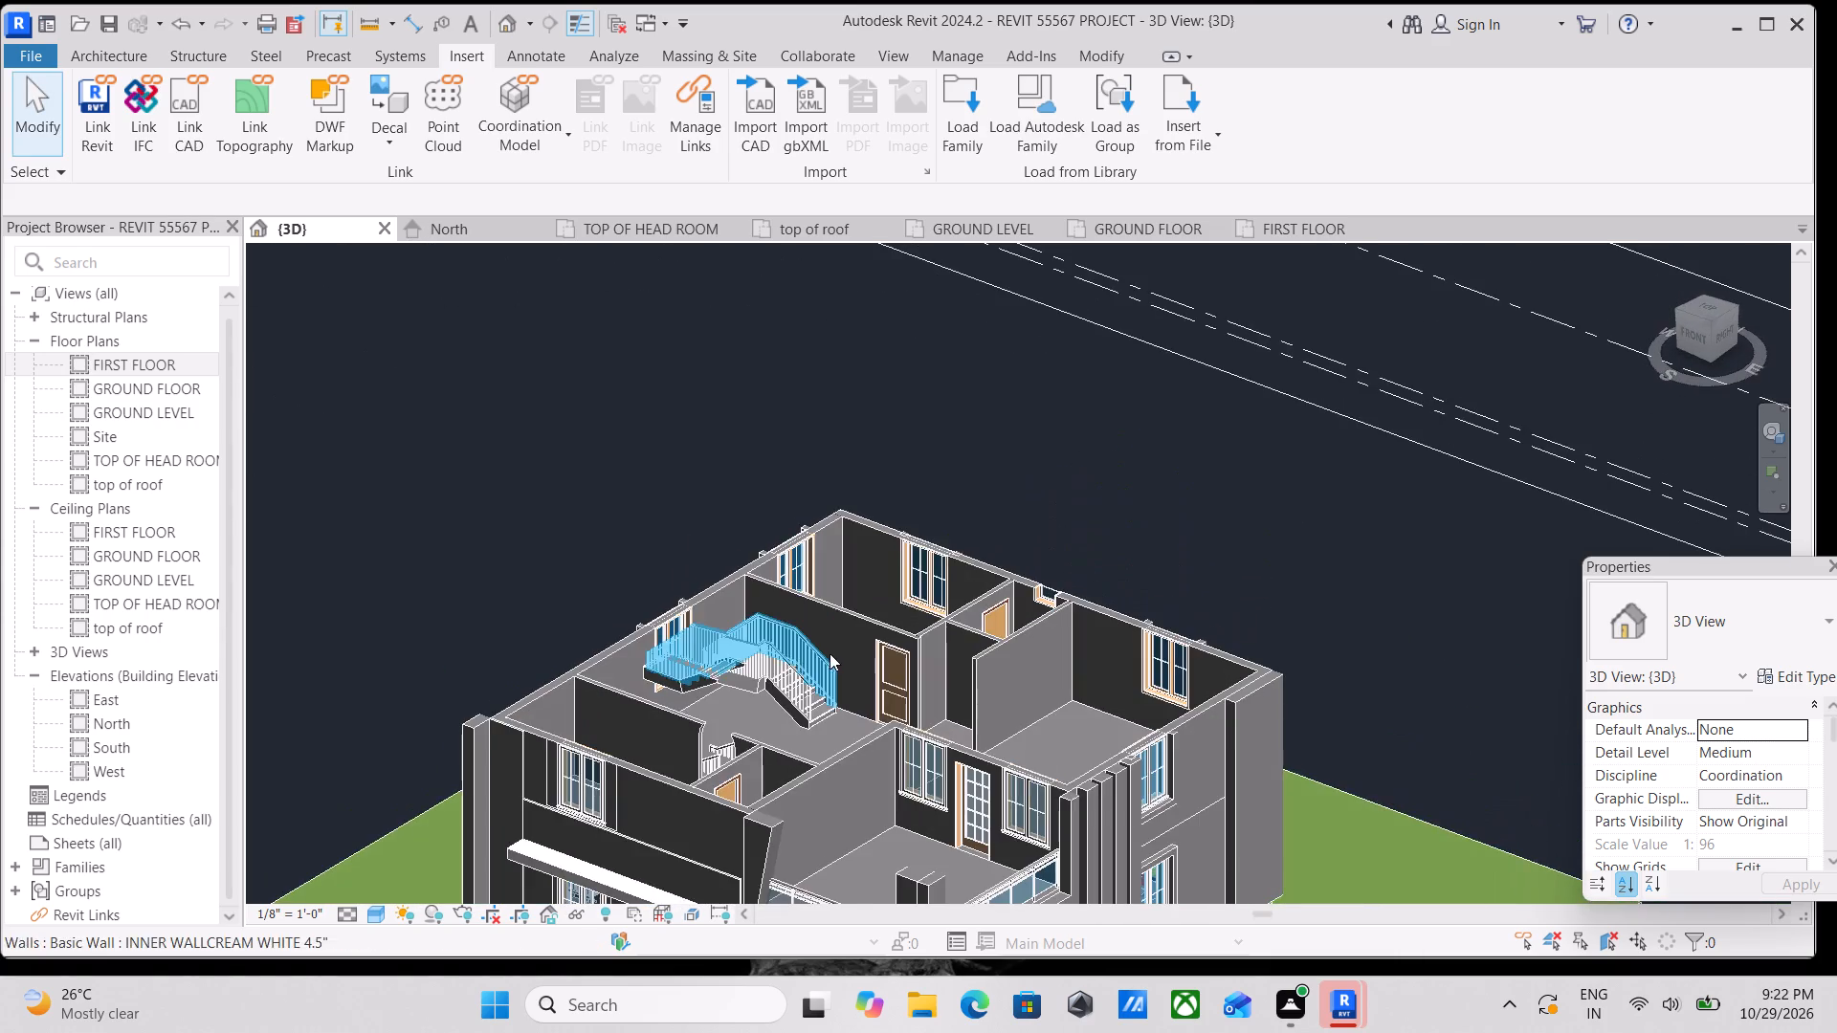
scroll(830, 653, "up", 1, "shift")
middle_click_drag(830, 653, 976, 800, "shift")
scroll(1098, 692, "up", 7)
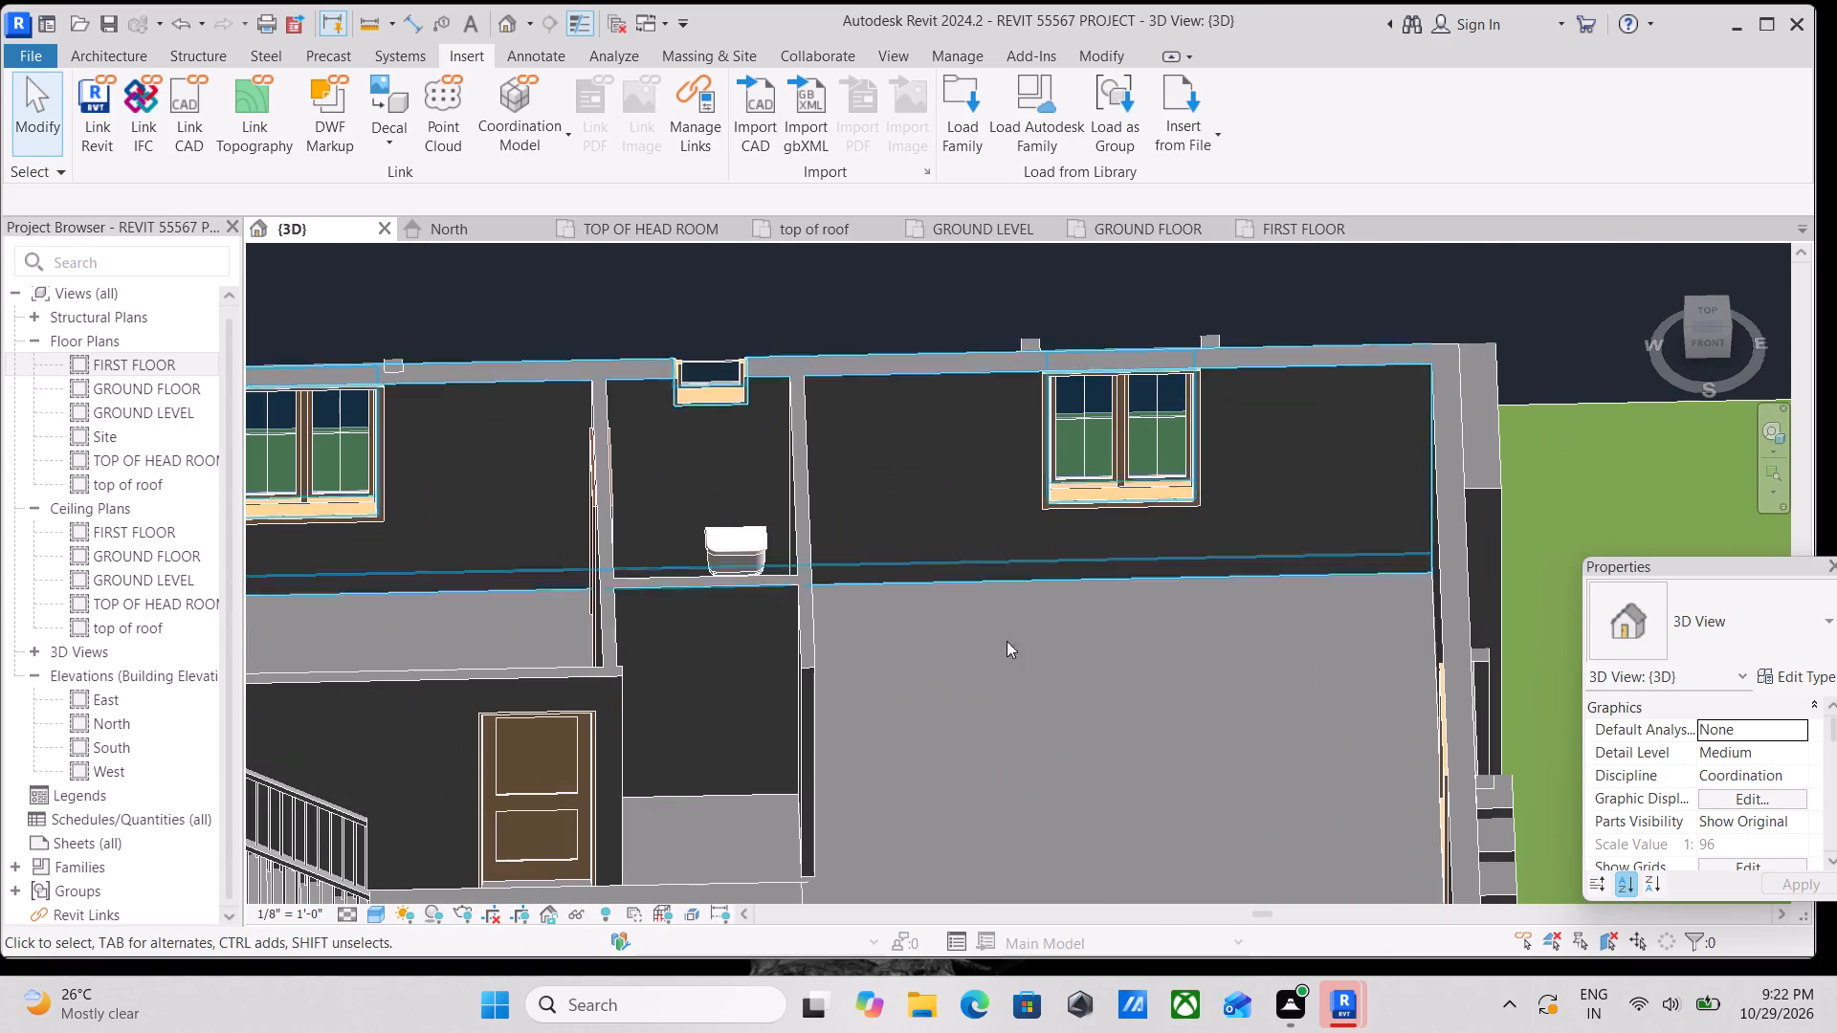
scroll(1067, 664, "up", 3)
middle_click_drag(1059, 630, 1178, 866)
middle_click_drag(883, 491, 969, 644)
middle_click_drag(887, 659, 911, 441)
scroll(896, 586, "down", 1)
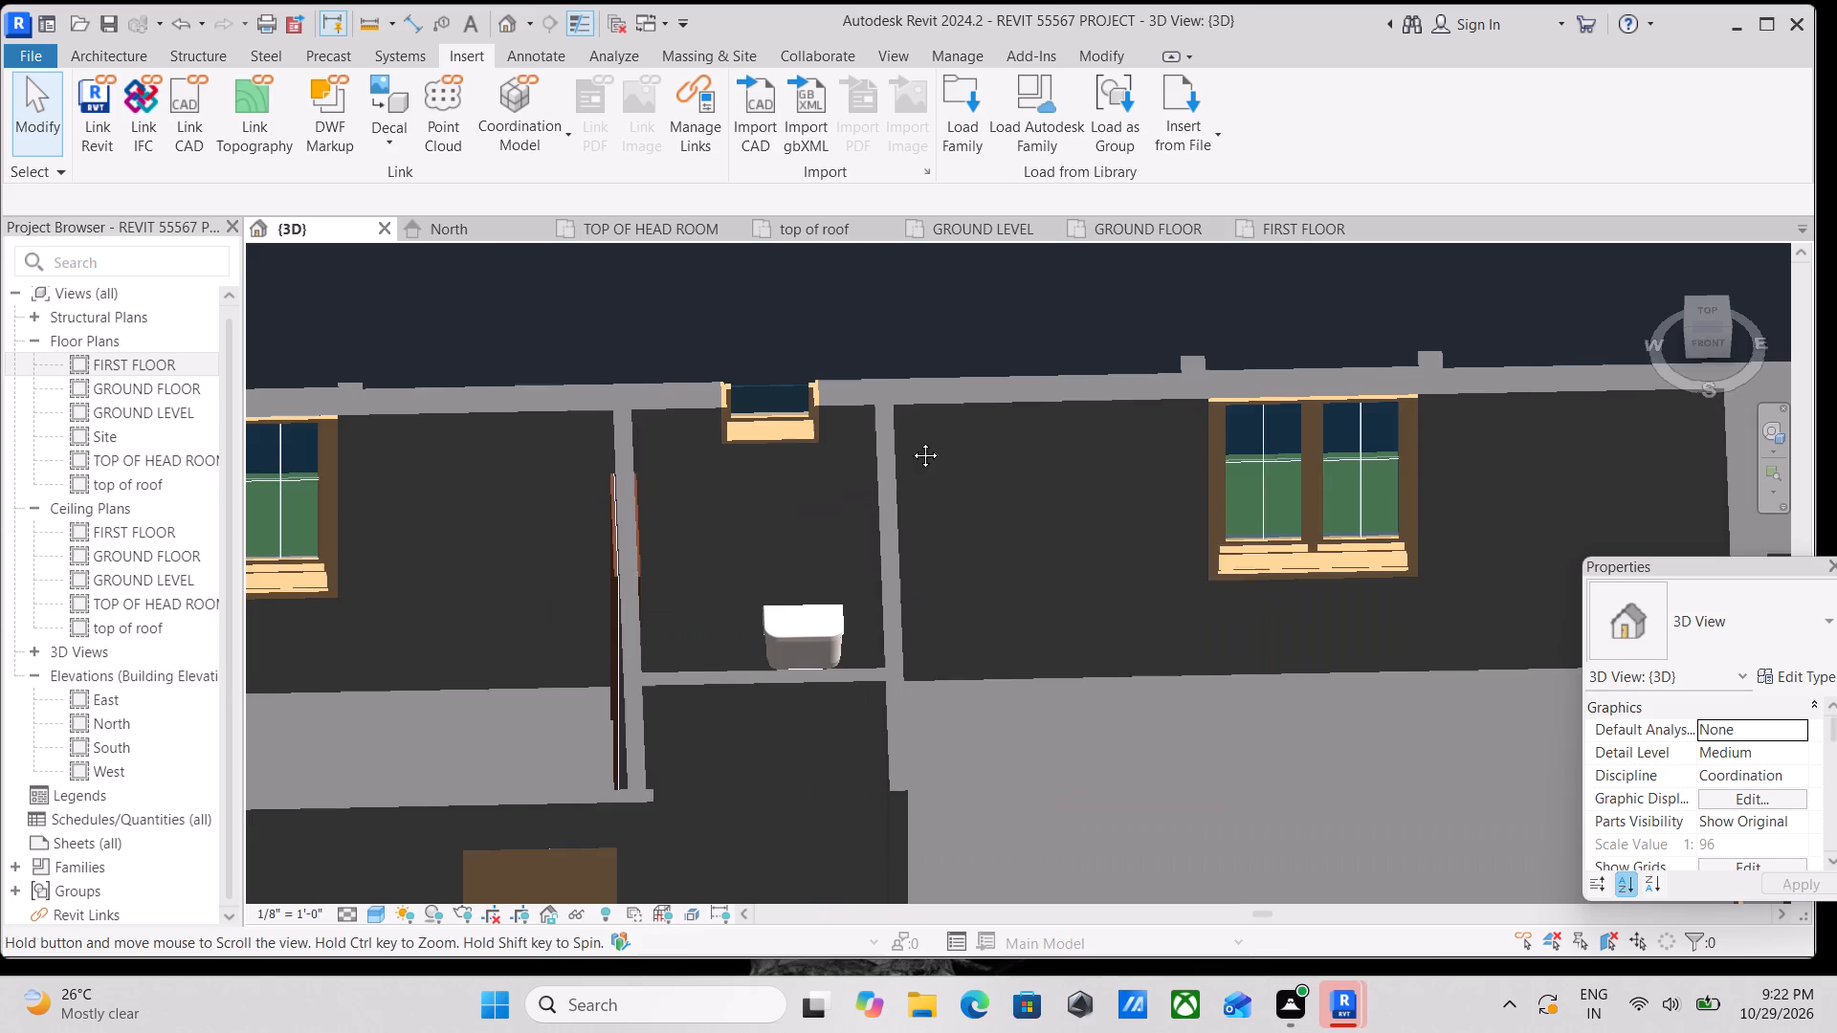
middle_click_drag(911, 441, 914, 435)
middle_click_drag(1051, 662, 1145, 794, "shift")
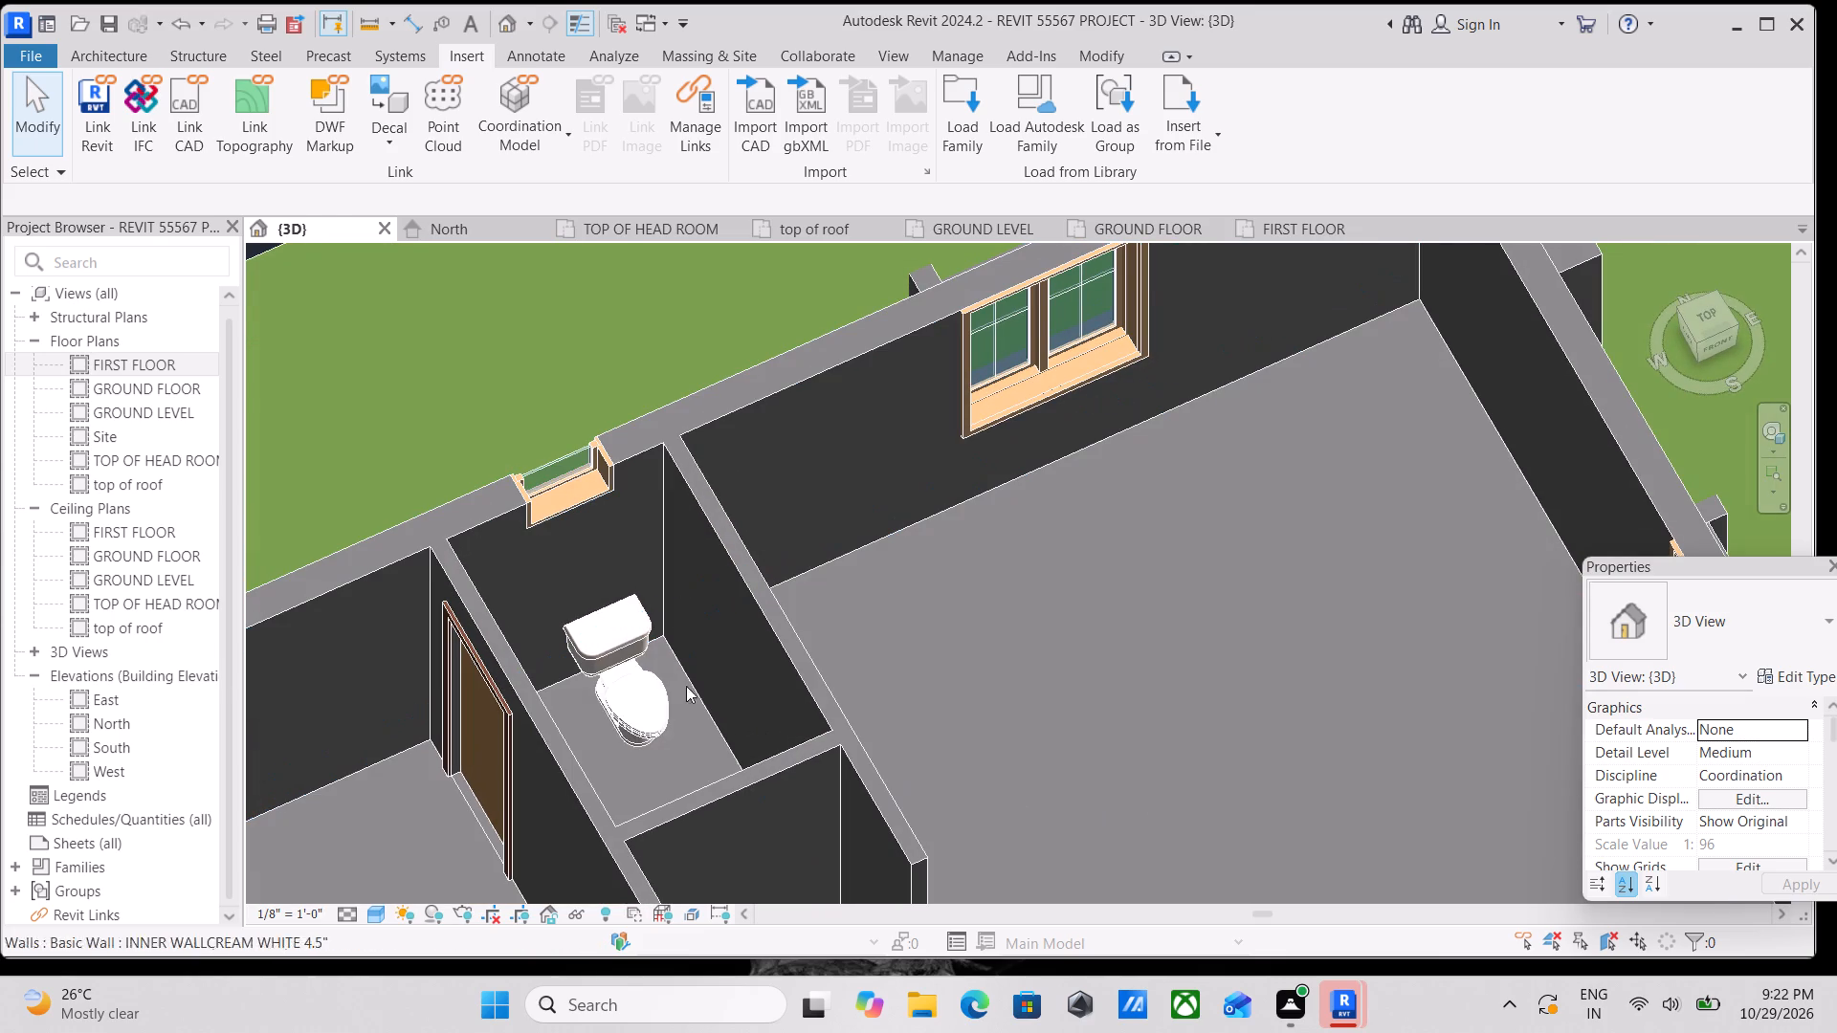
left_click(657, 728)
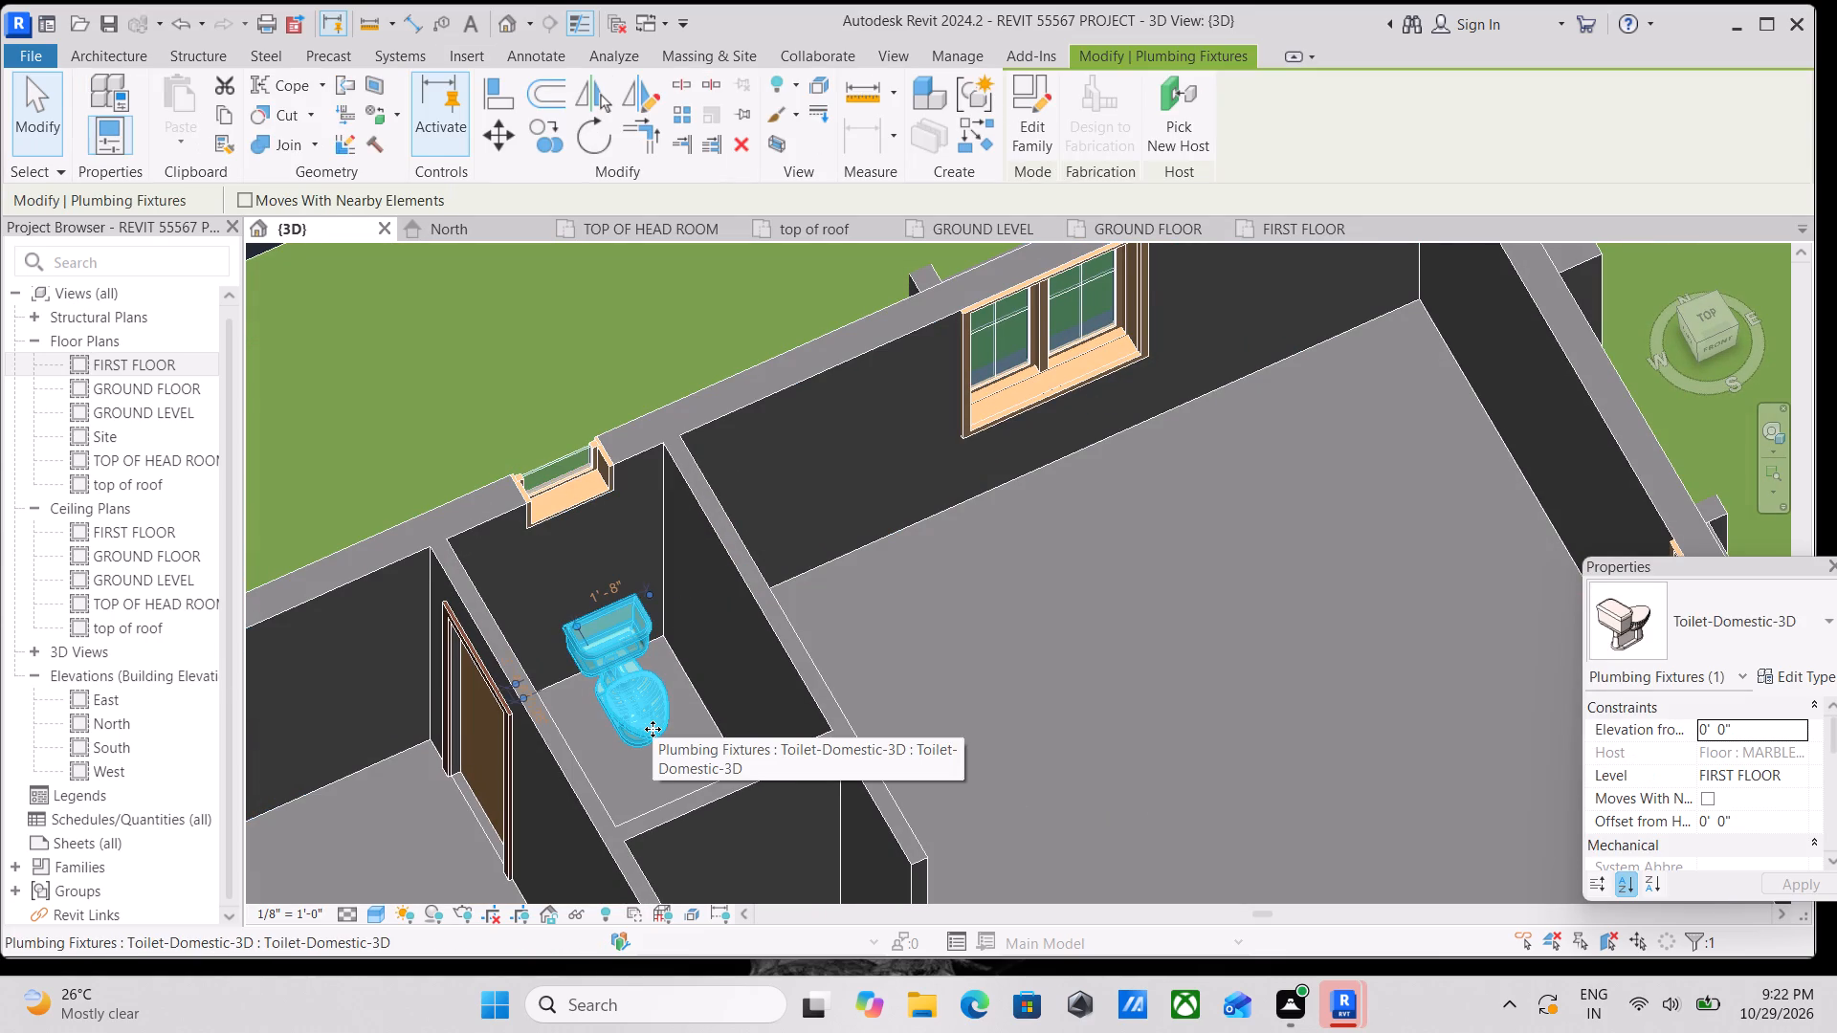
key("Down")
key("Down")
key("Down")
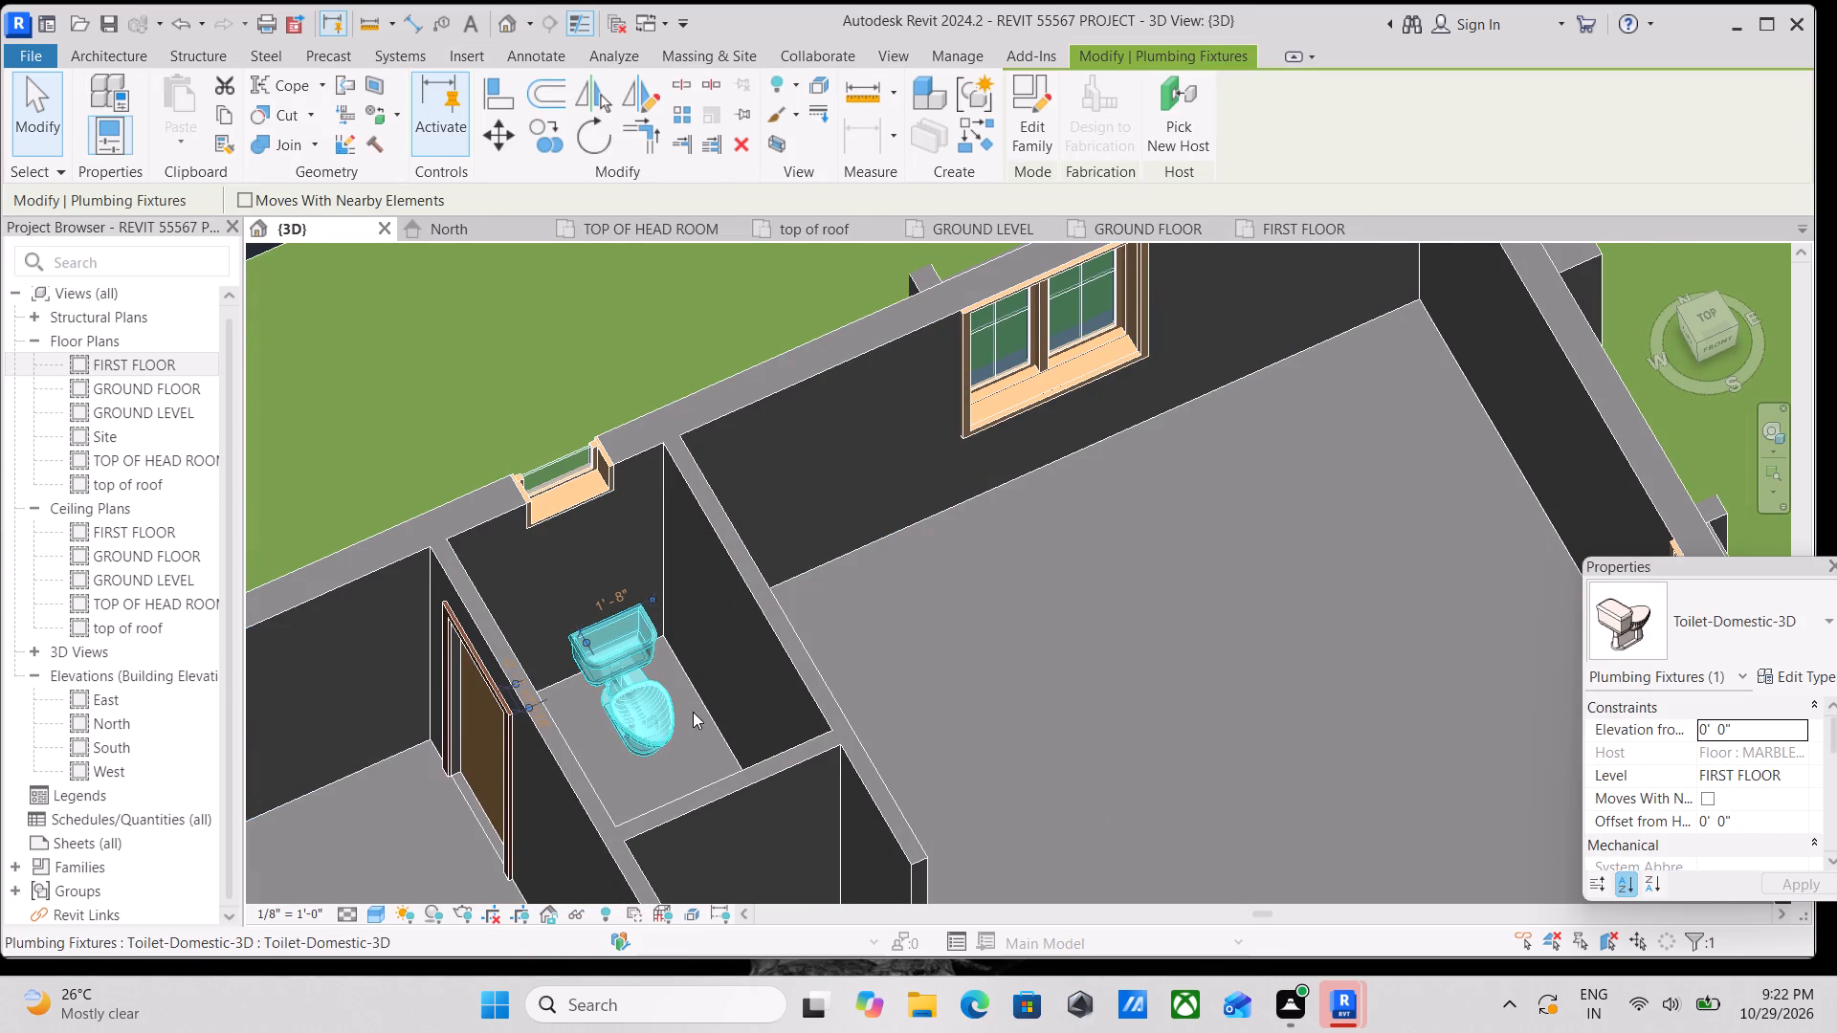
key("Up")
key("Up")
key("Up")
key("Up")
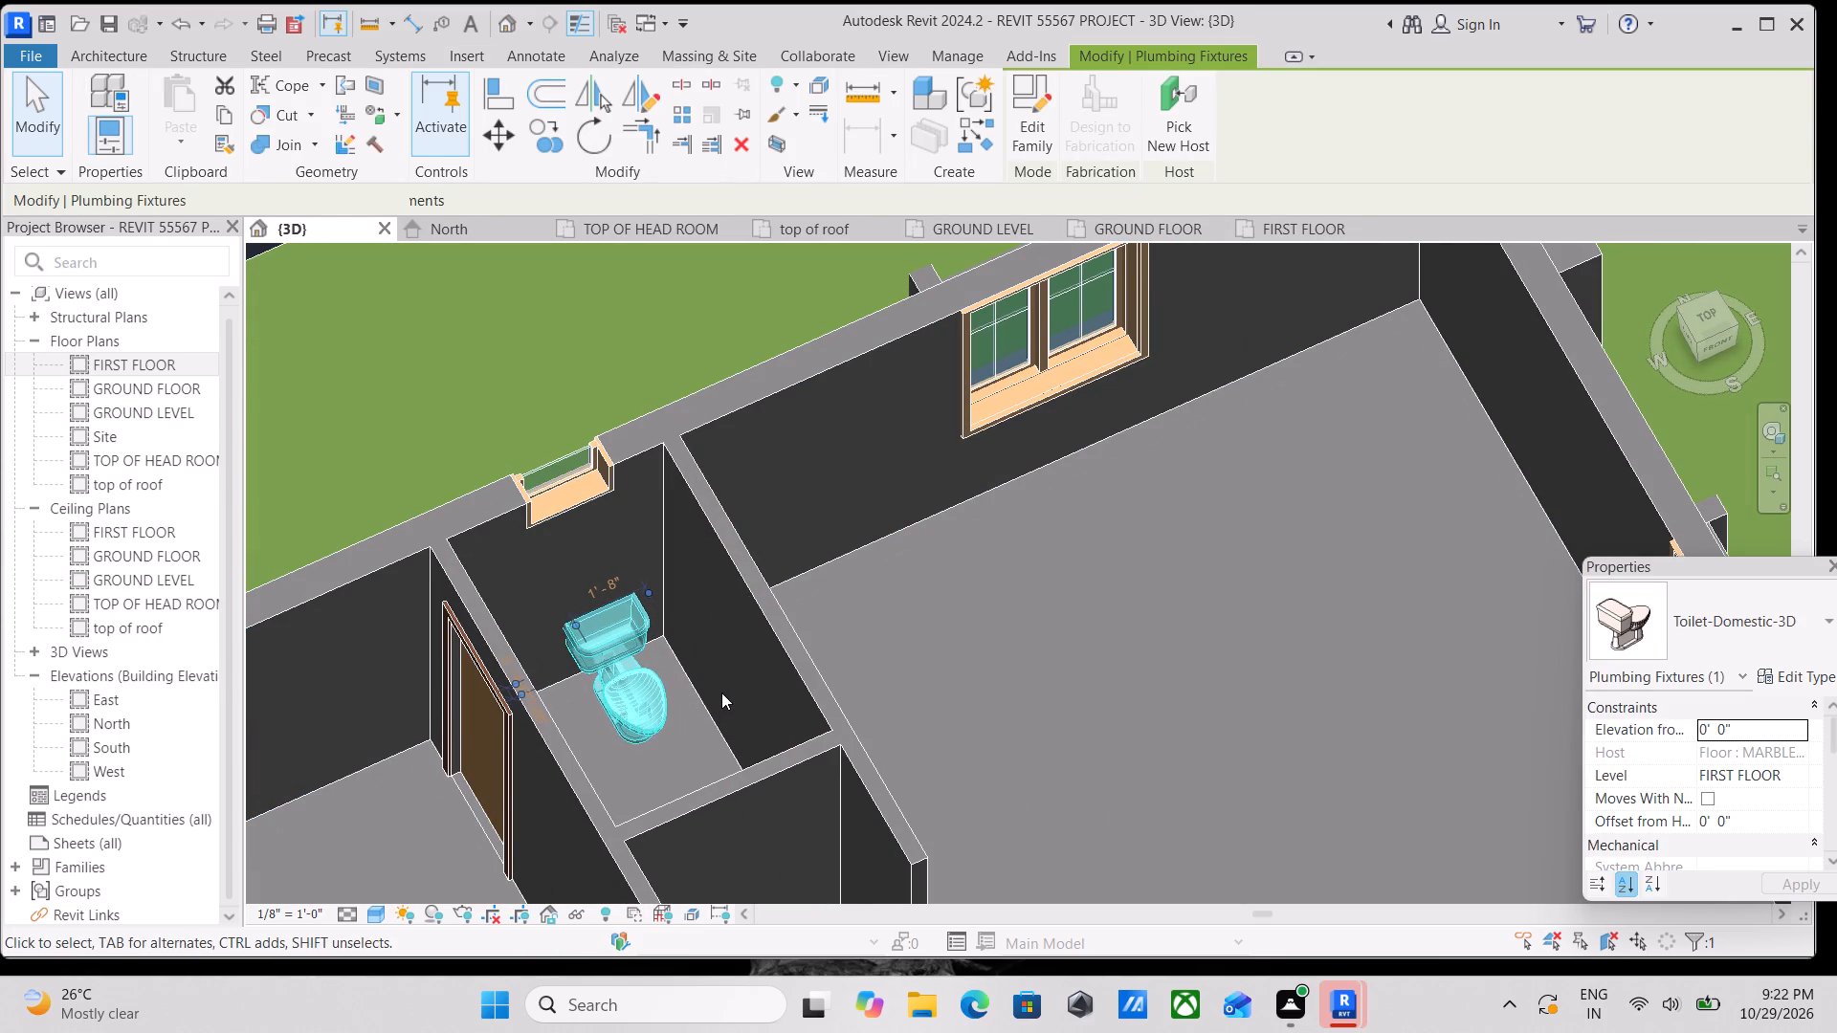
key("Up")
key("Down")
key("Down")
key("Down")
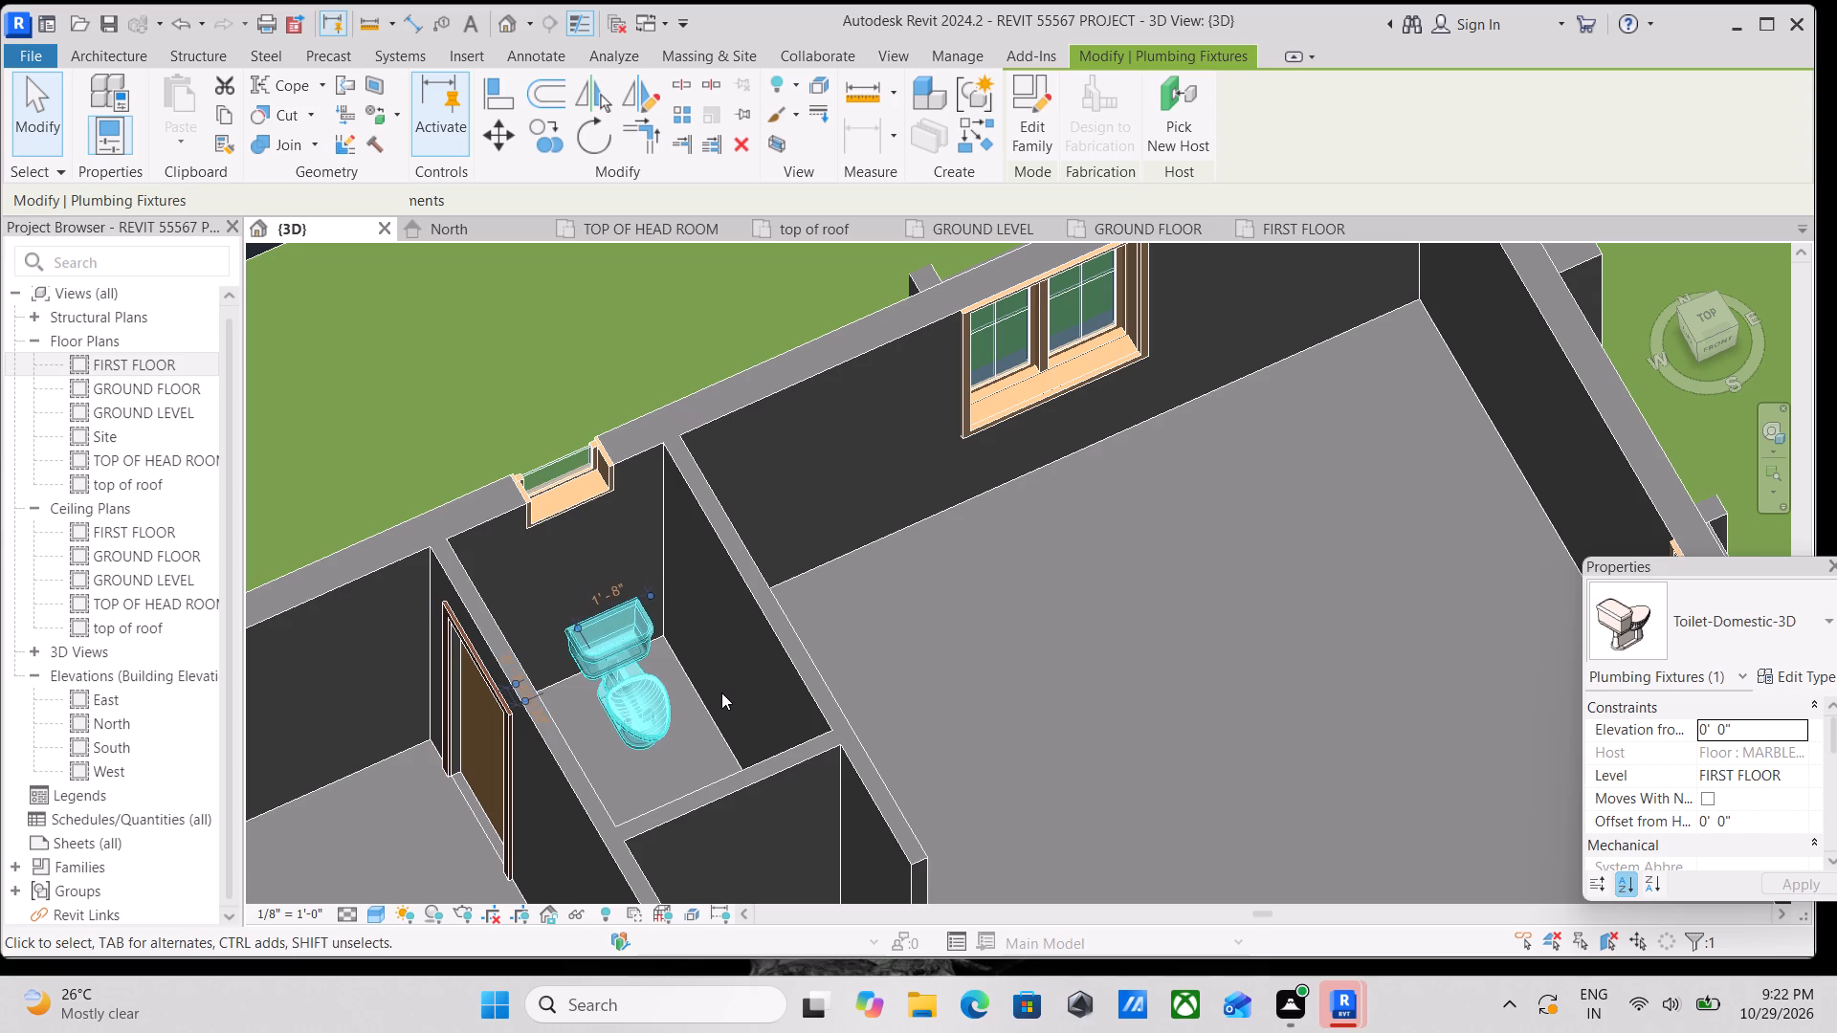
scroll(838, 634, "down", 2)
scroll(911, 601, "down", 2)
key("Escape")
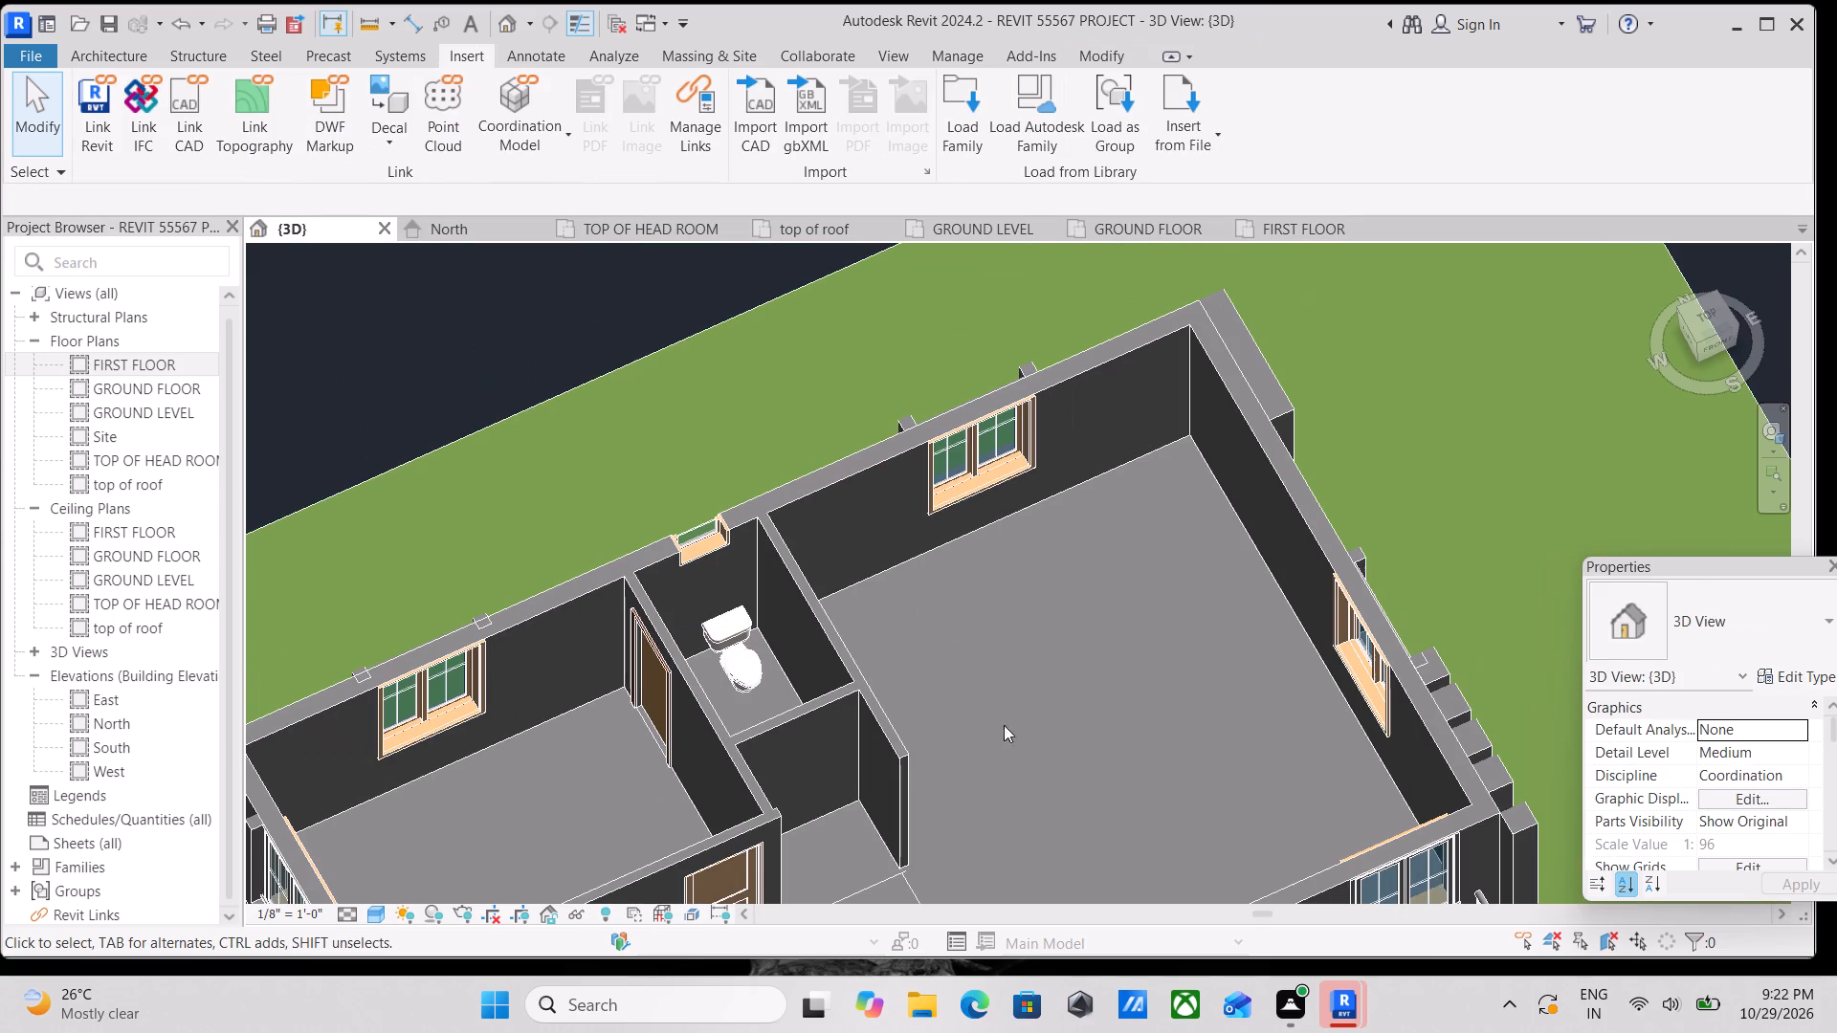
Examine the first-floor stair hall, including the short handrail pieces beside the staircase and the marble floor.
middle_click_drag(852, 892, 470, 764, "shift")
middle_click_drag(656, 818, 890, 613)
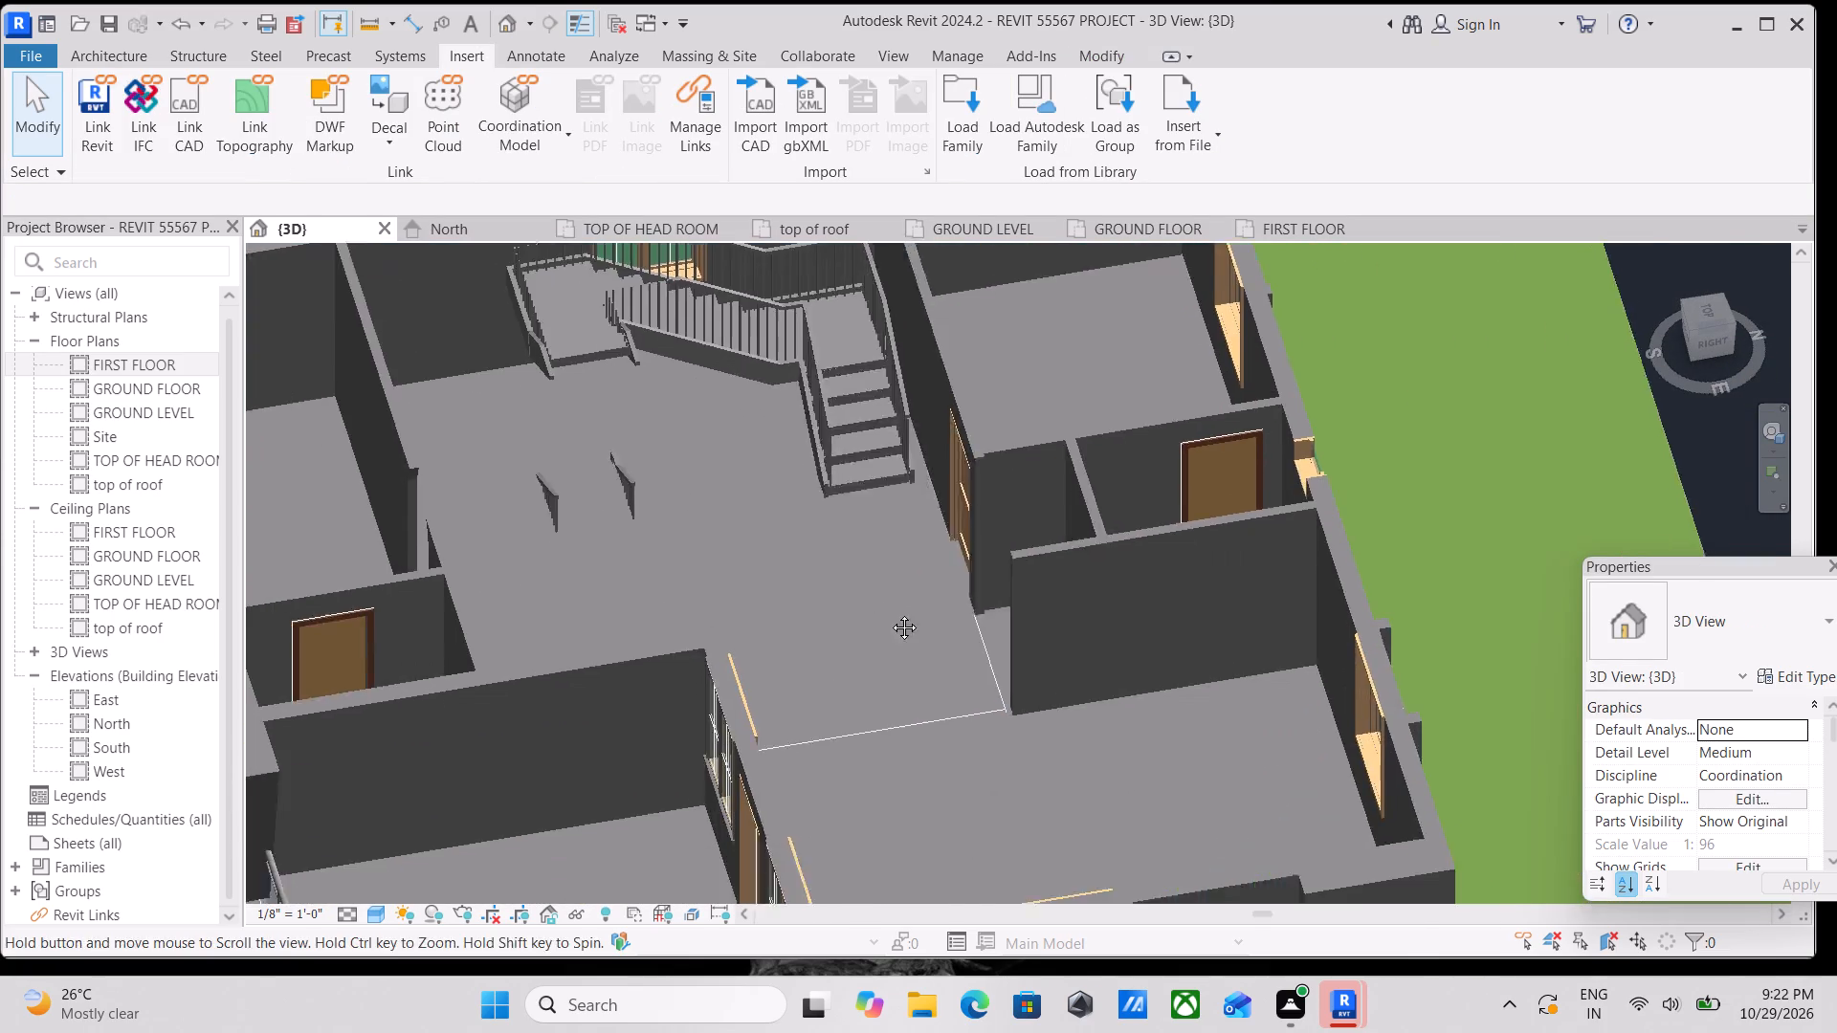
middle_click_drag(890, 613, 899, 605)
middle_click_drag(861, 661, 935, 759, "shift")
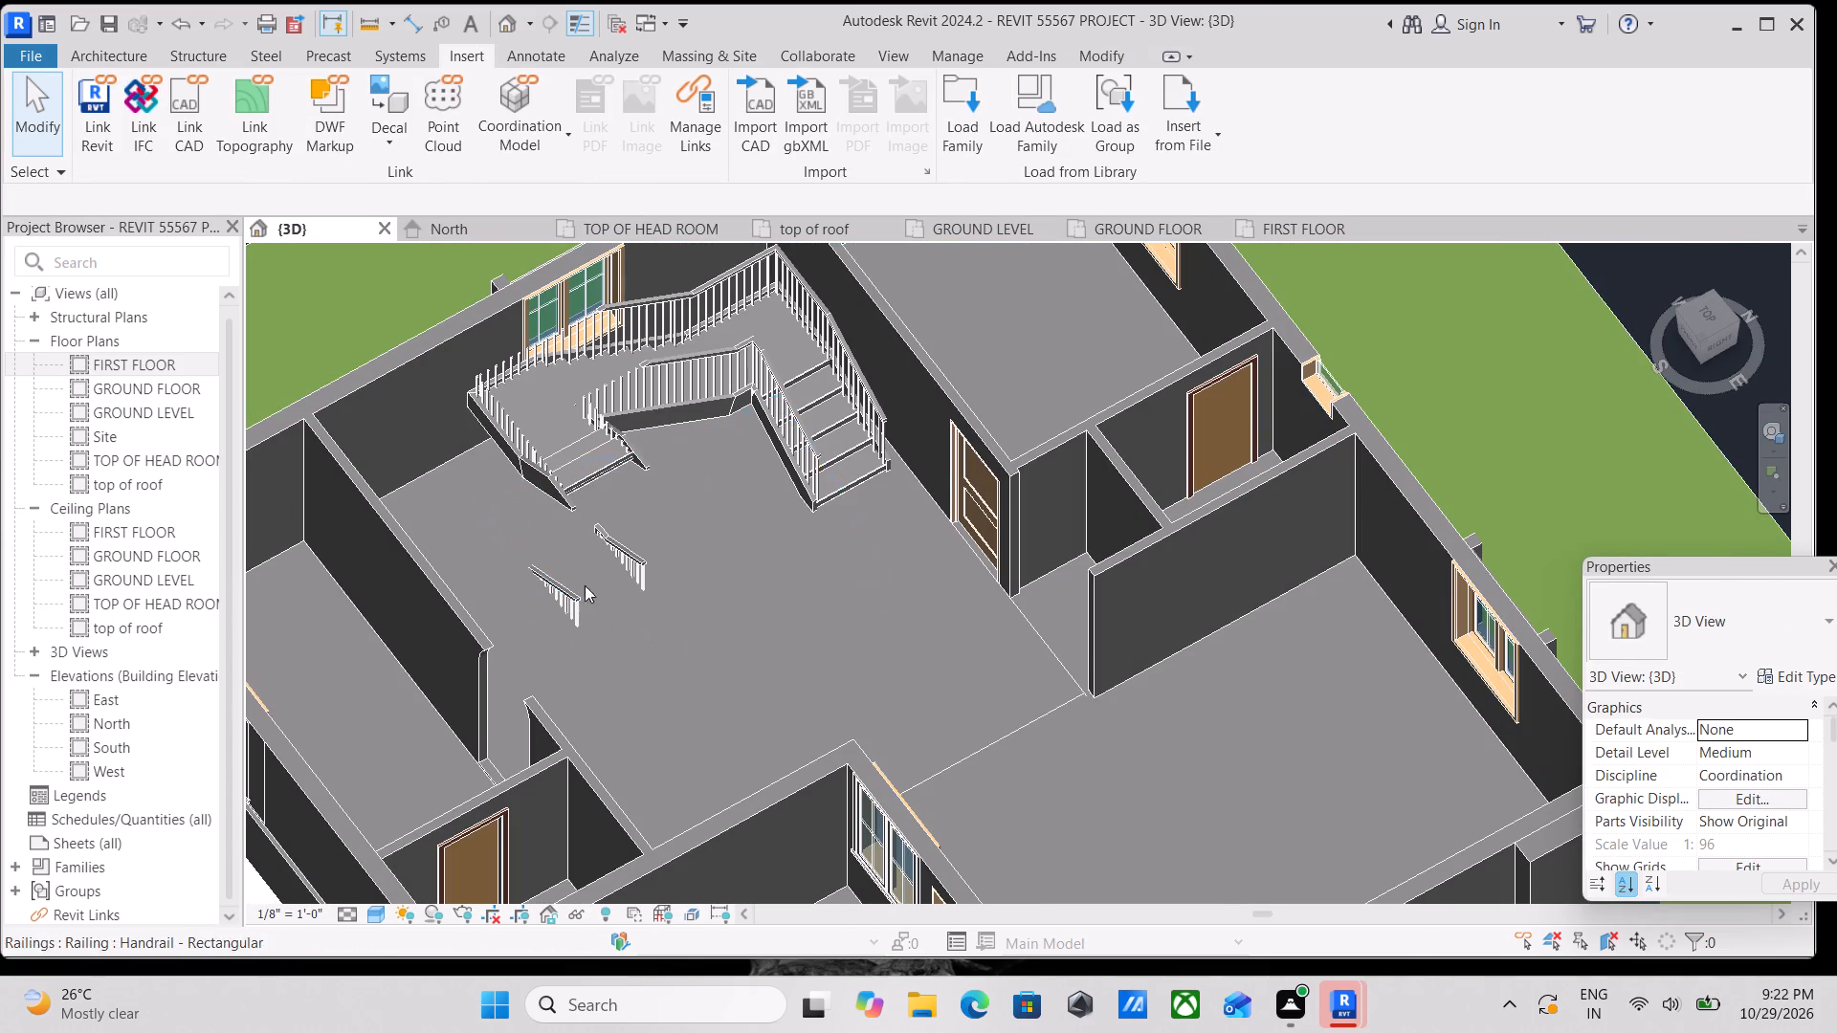
left_click(557, 584)
middle_click_drag(620, 601, 698, 455, "shift")
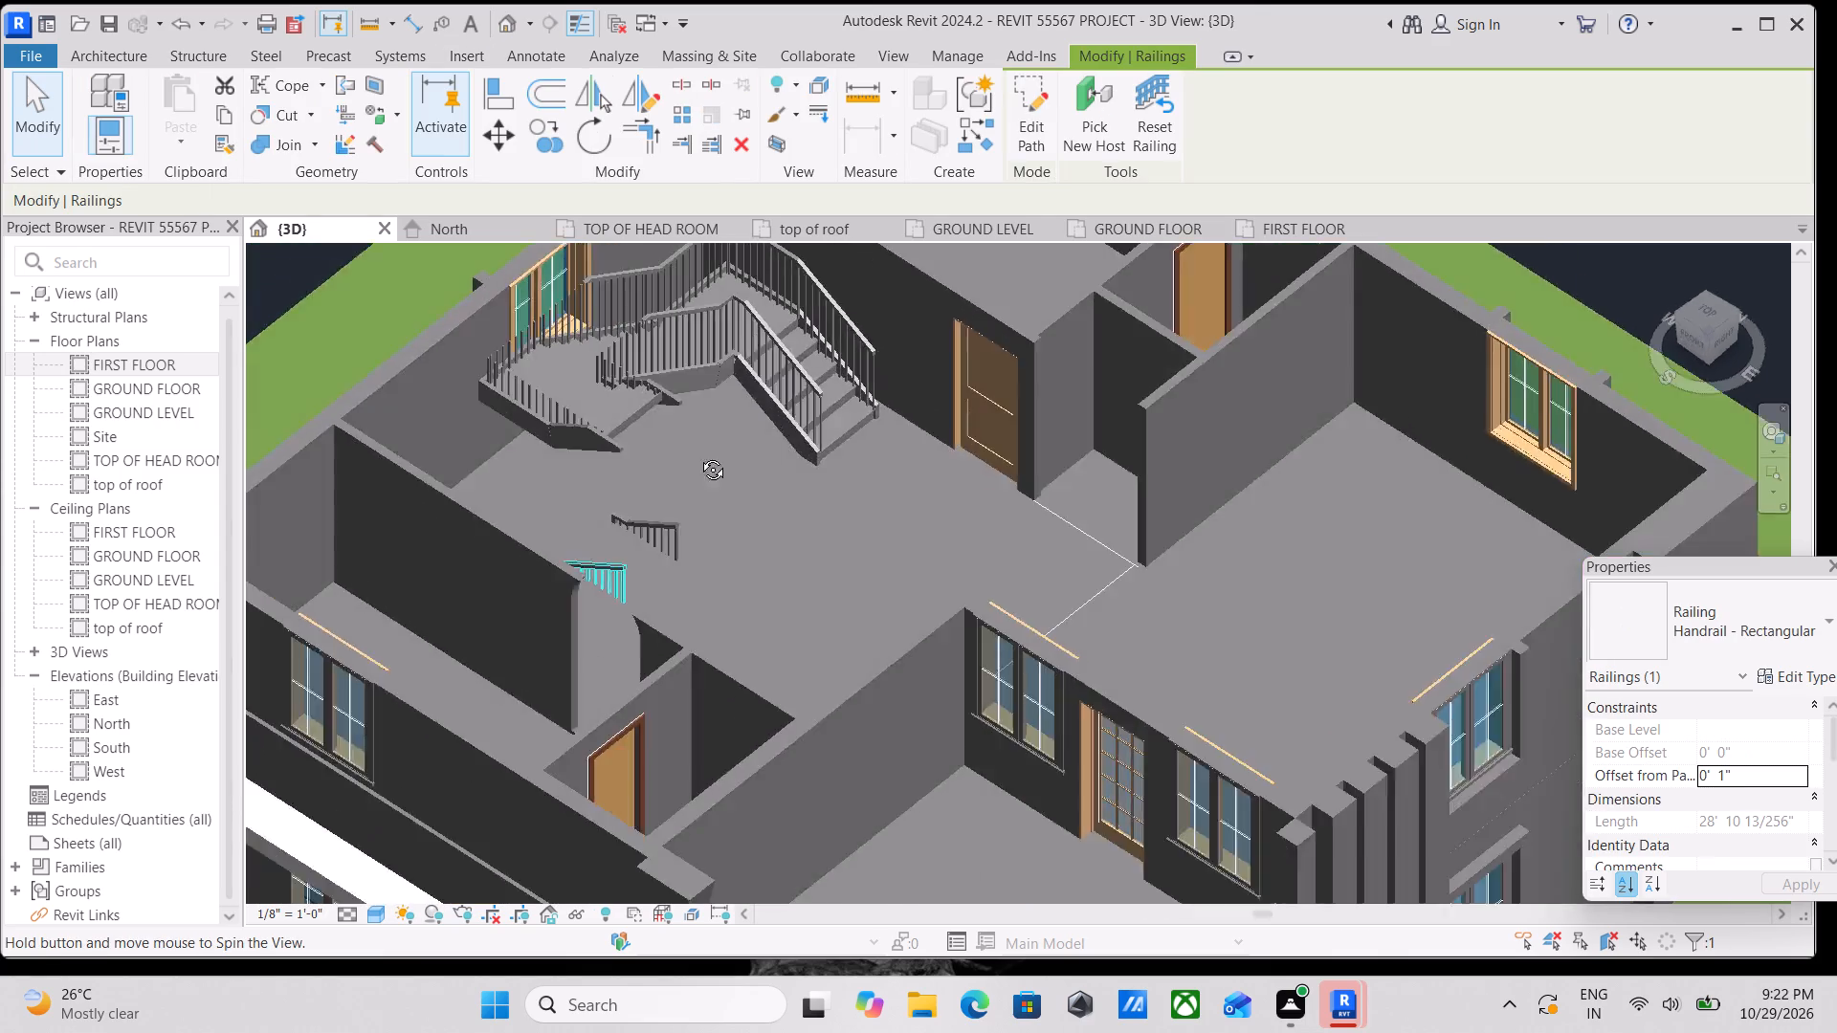
middle_click_drag(698, 455, 787, 318, "shift")
scroll(896, 452, "down", 1)
middle_click_drag(896, 456, 654, 604)
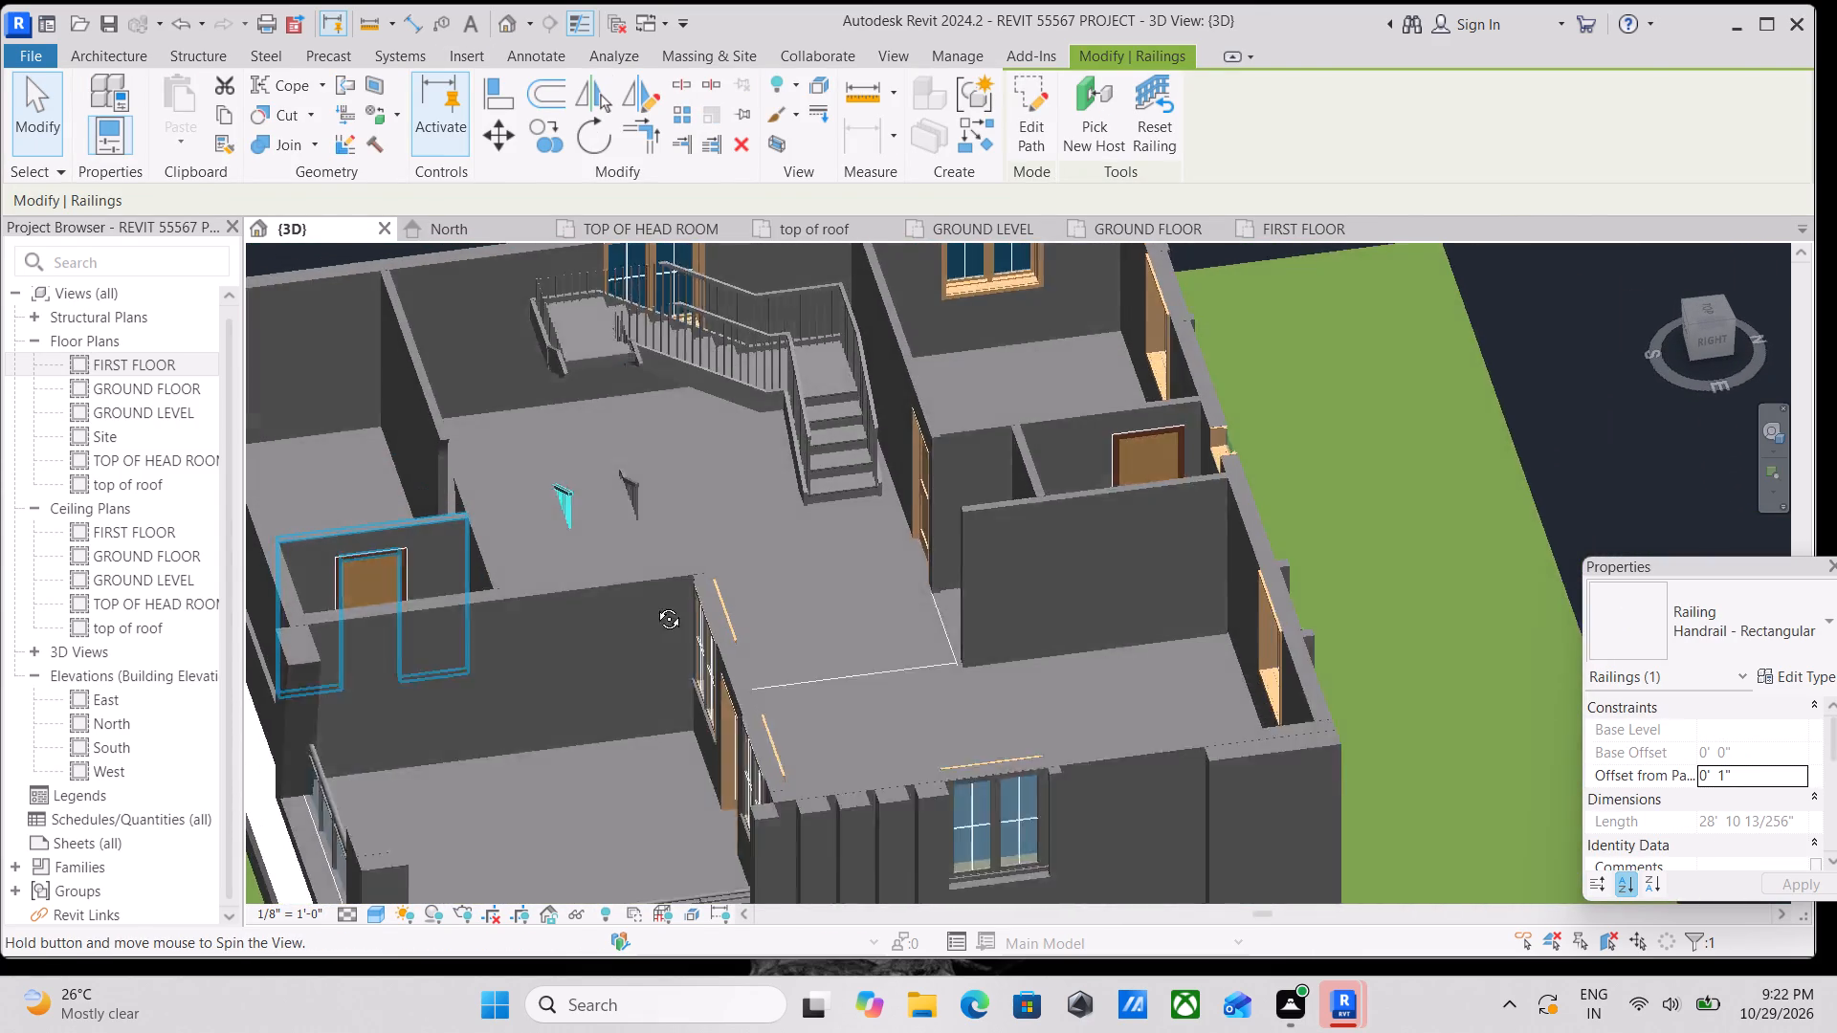
middle_click_drag(654, 604, 663, 644)
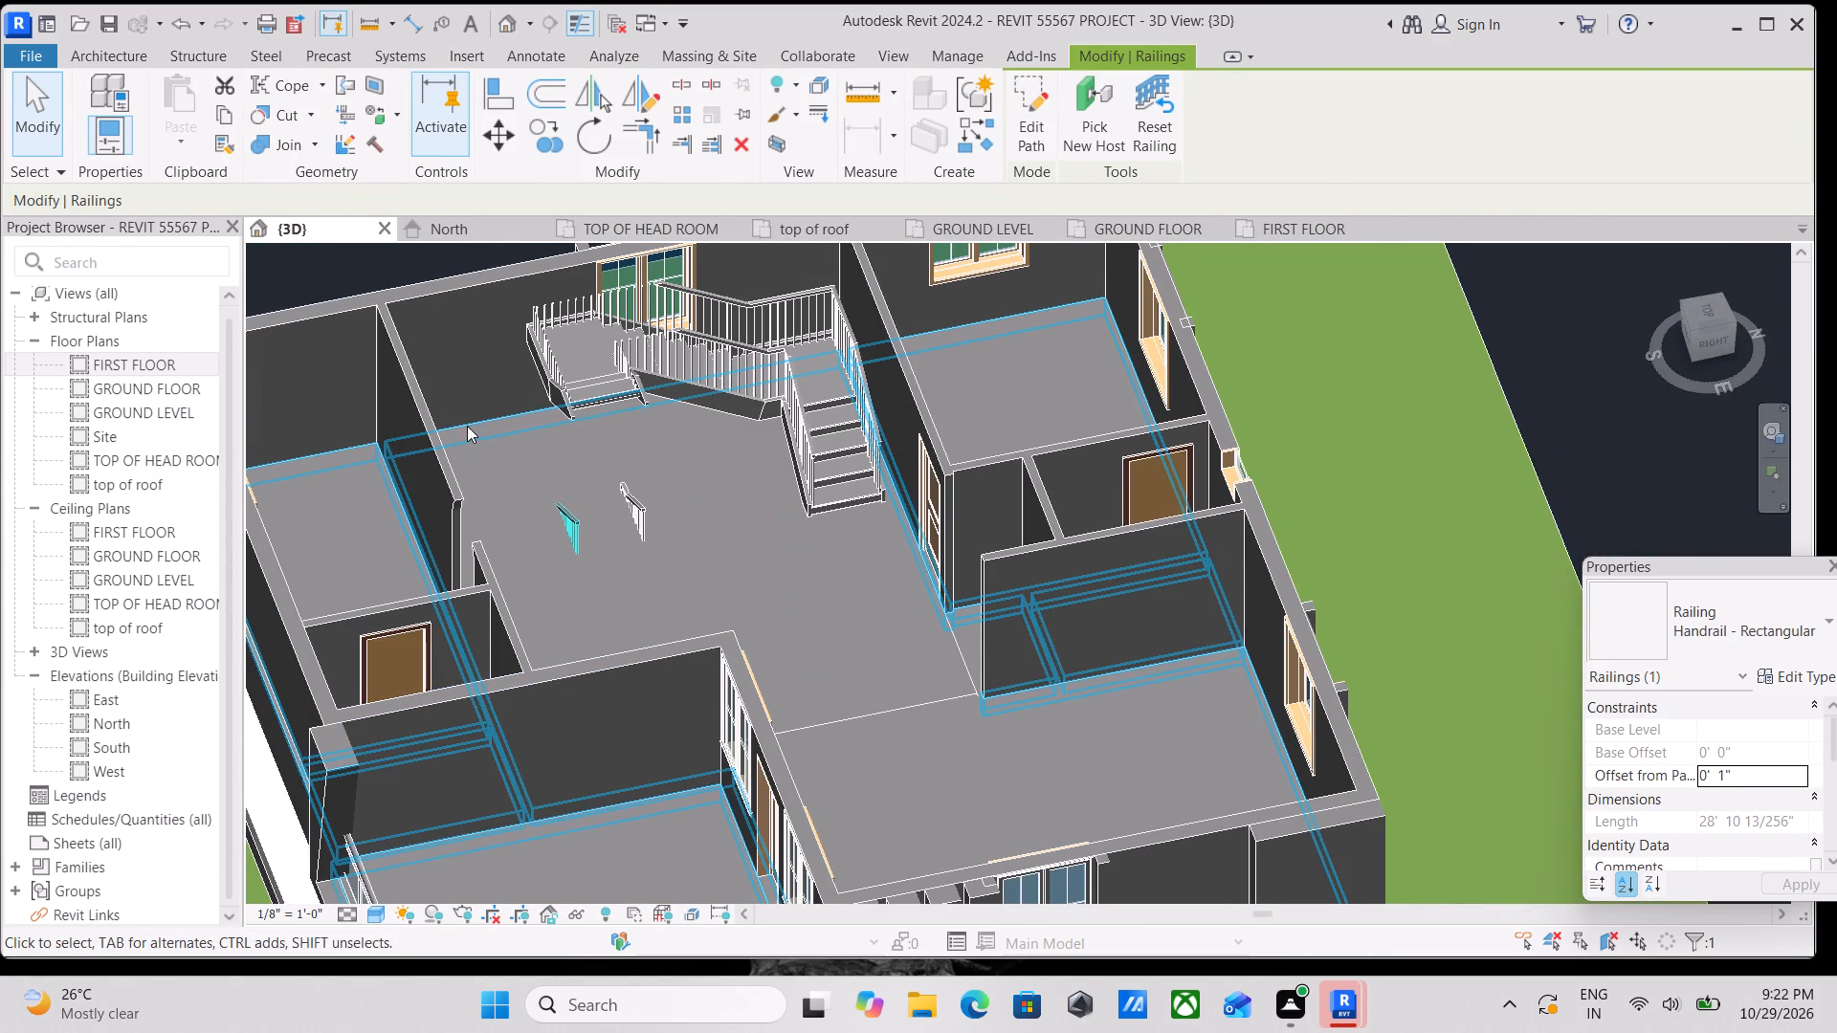
left_click(467, 426)
scroll(592, 560, "down", 1)
middle_click_drag(592, 560, 745, 681, "shift")
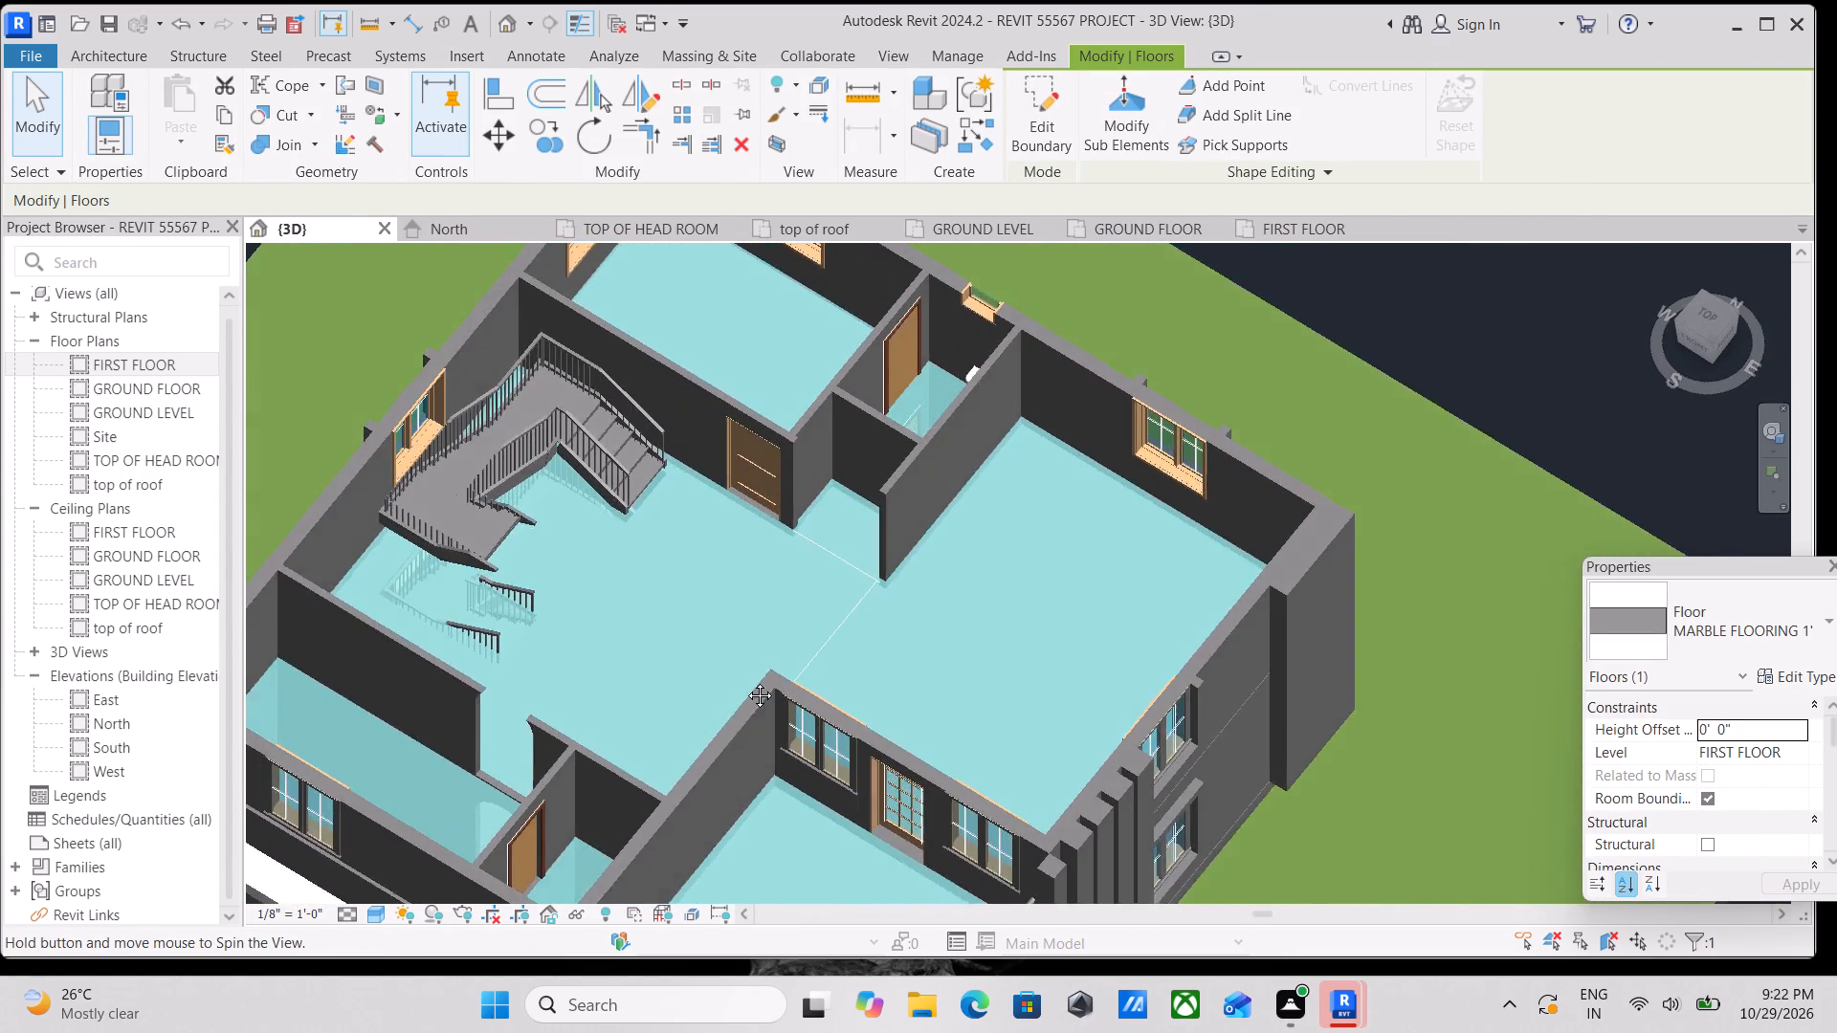
middle_click_drag(745, 681, 766, 689, "shift")
key("Escape")
scroll(868, 640, "down", 3)
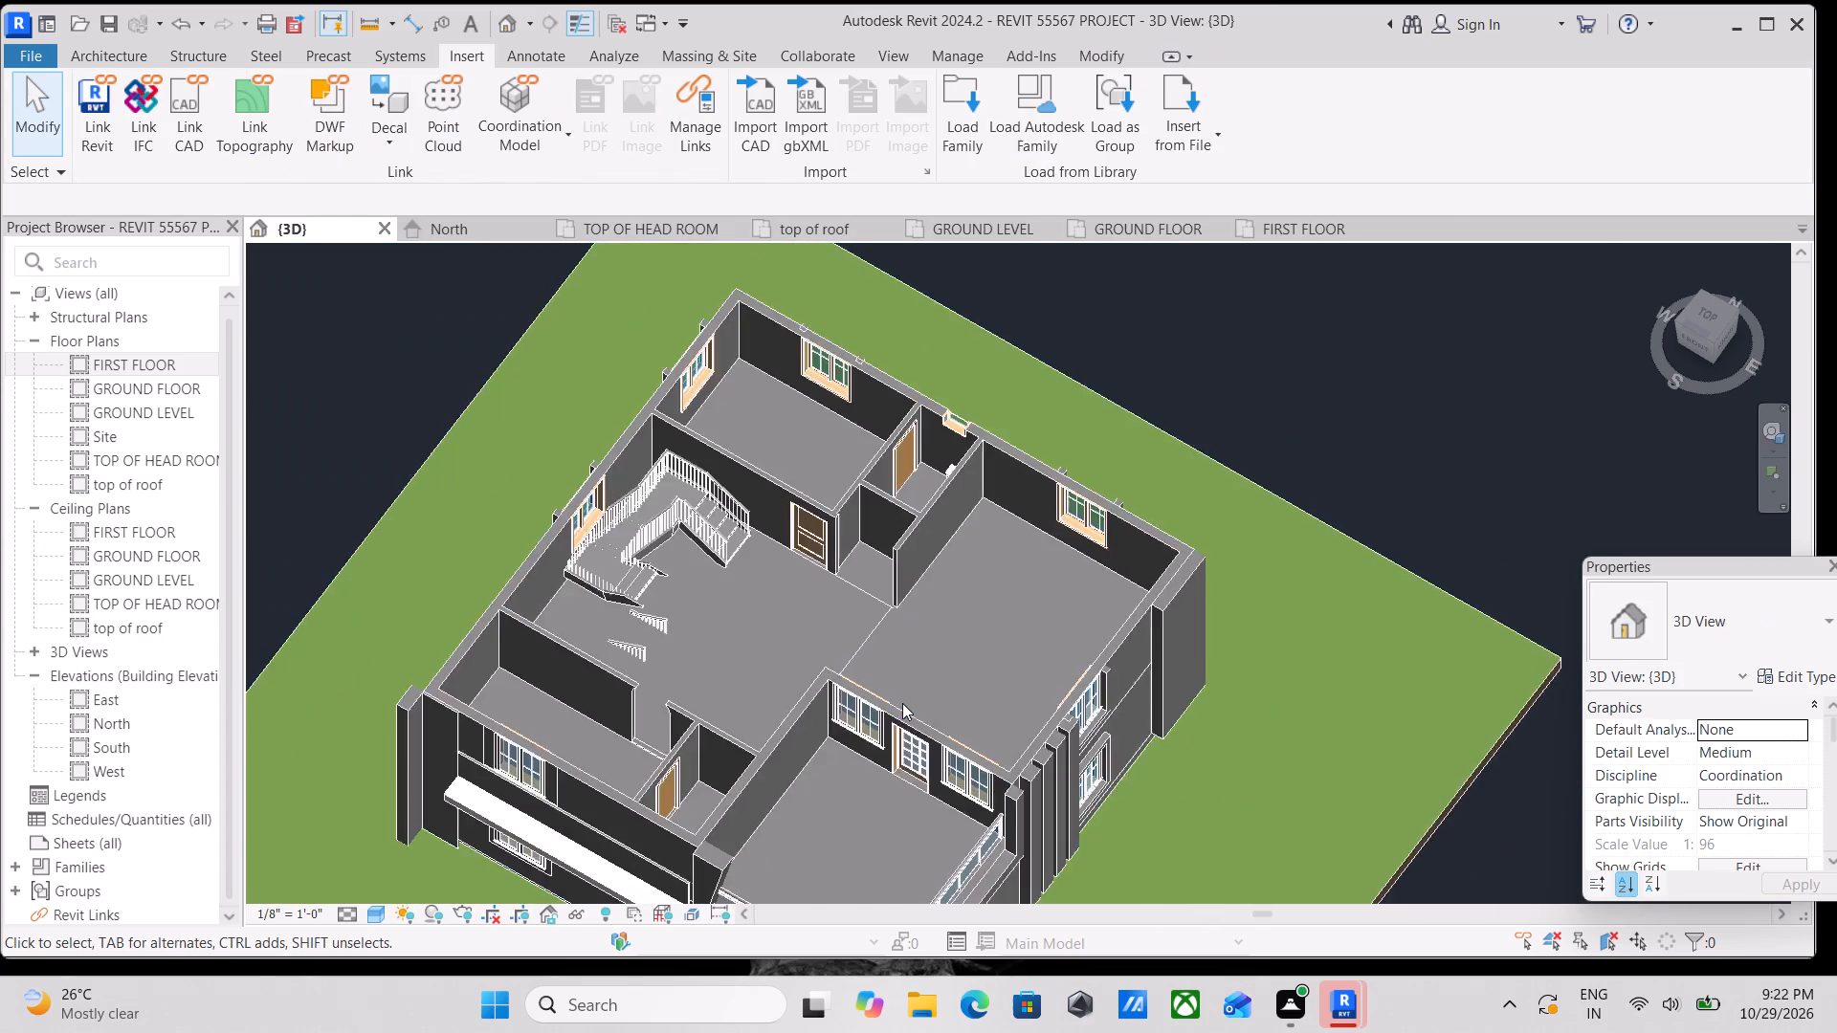
Examine the house from several sides, finishing with a top view of the first-floor toilet and large rear room.
scroll(902, 707, "down", 2)
middle_click_drag(905, 687, 1002, 429, "shift")
middle_click_drag(975, 650, 1046, 620, "shift")
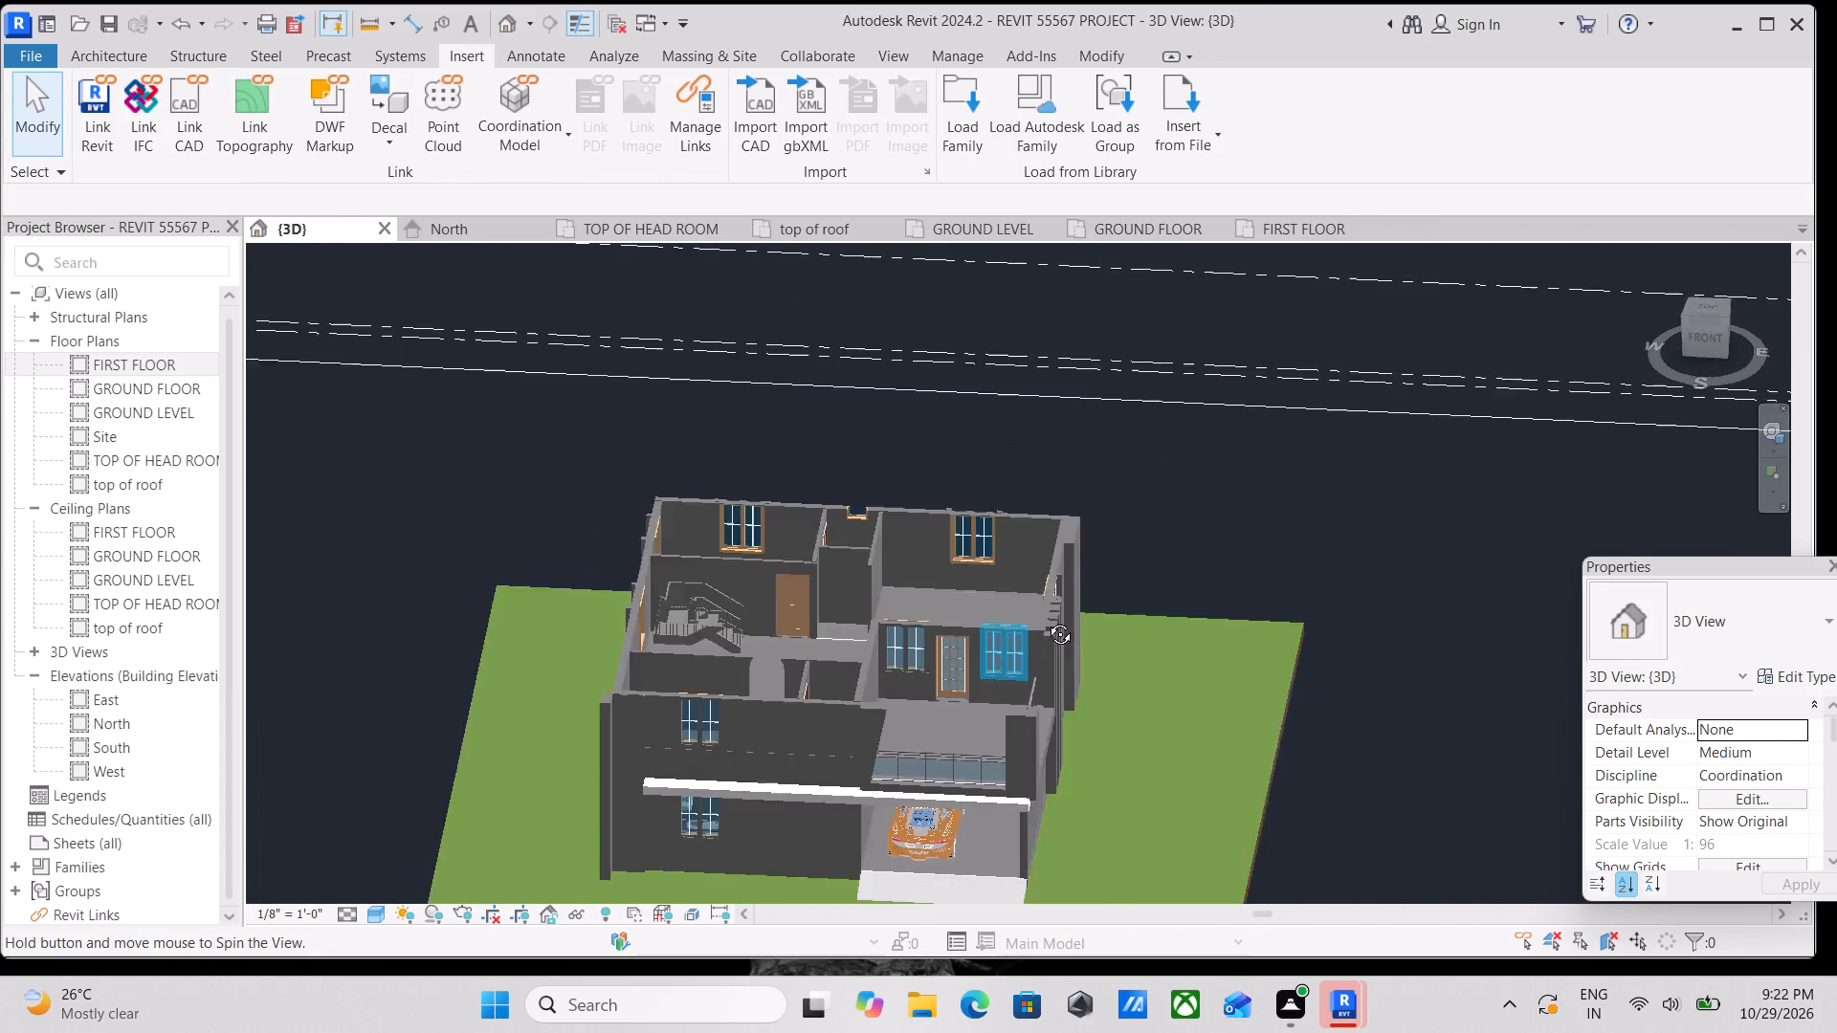
middle_click_drag(1046, 620, 736, 633, "shift")
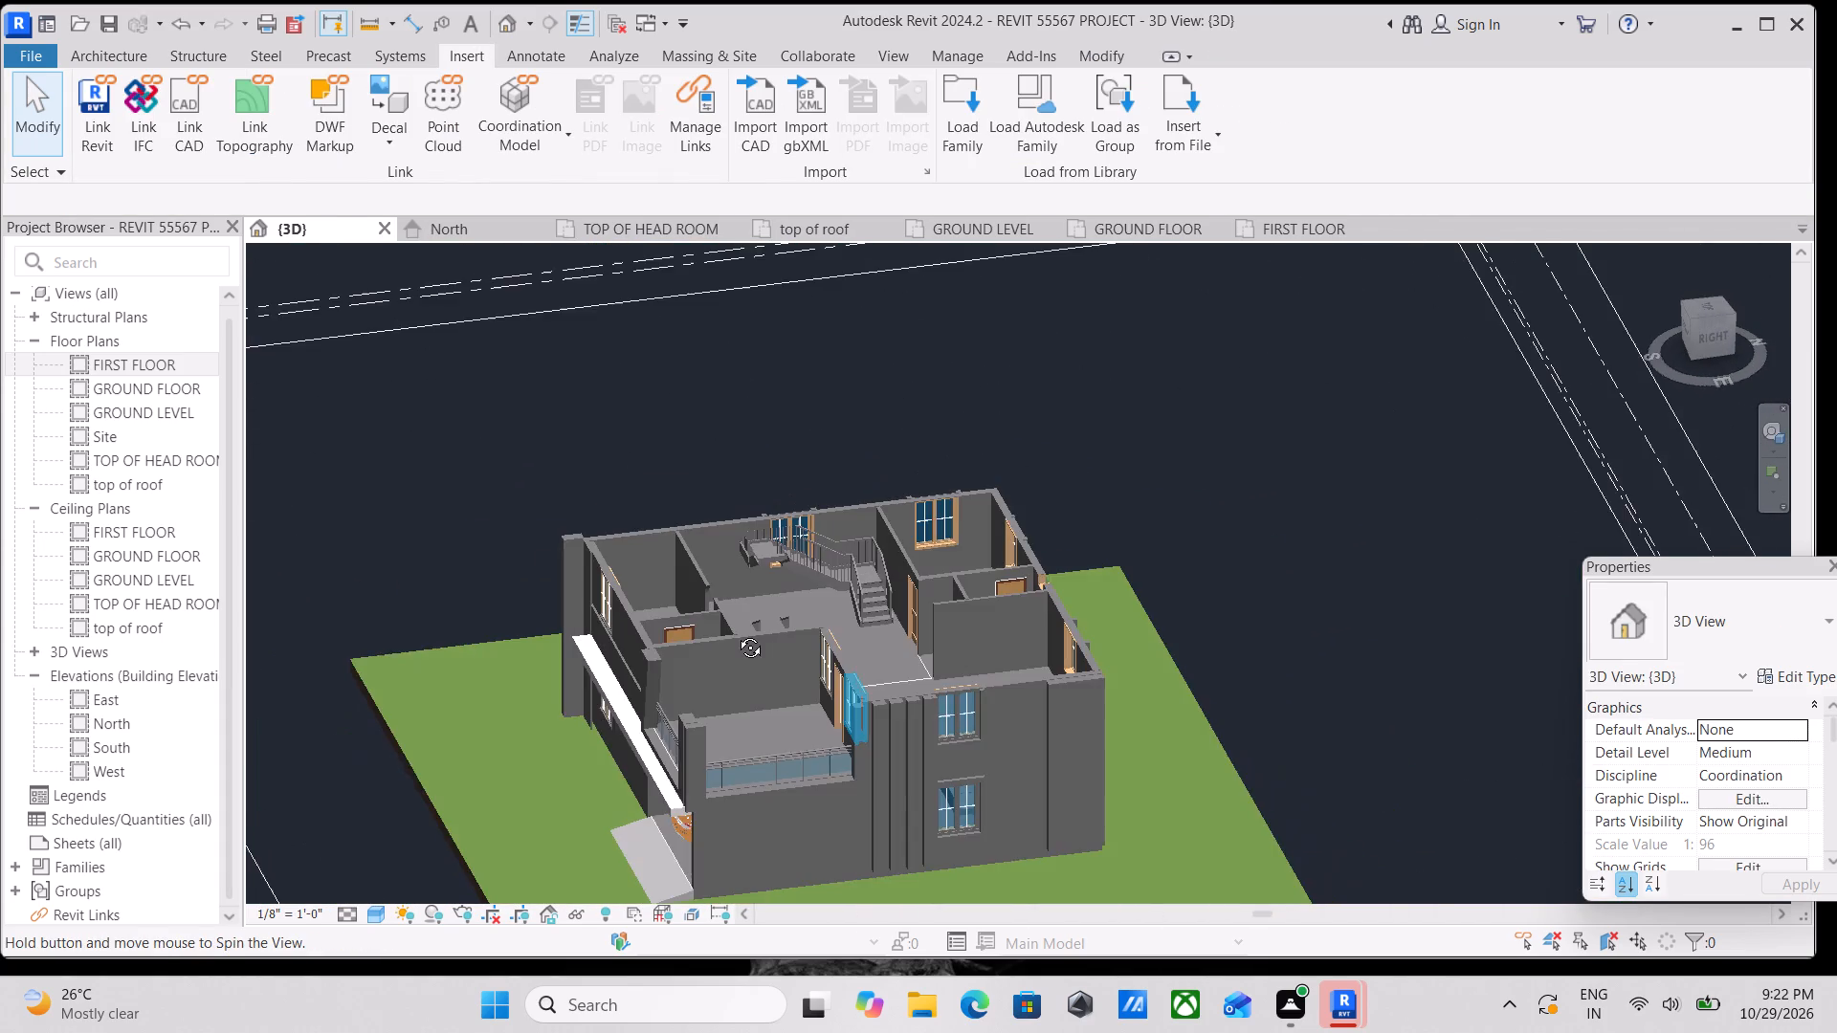
middle_click_drag(736, 633, 947, 781, "shift")
middle_click_drag(879, 595, 976, 841)
scroll(944, 652, "up", 1)
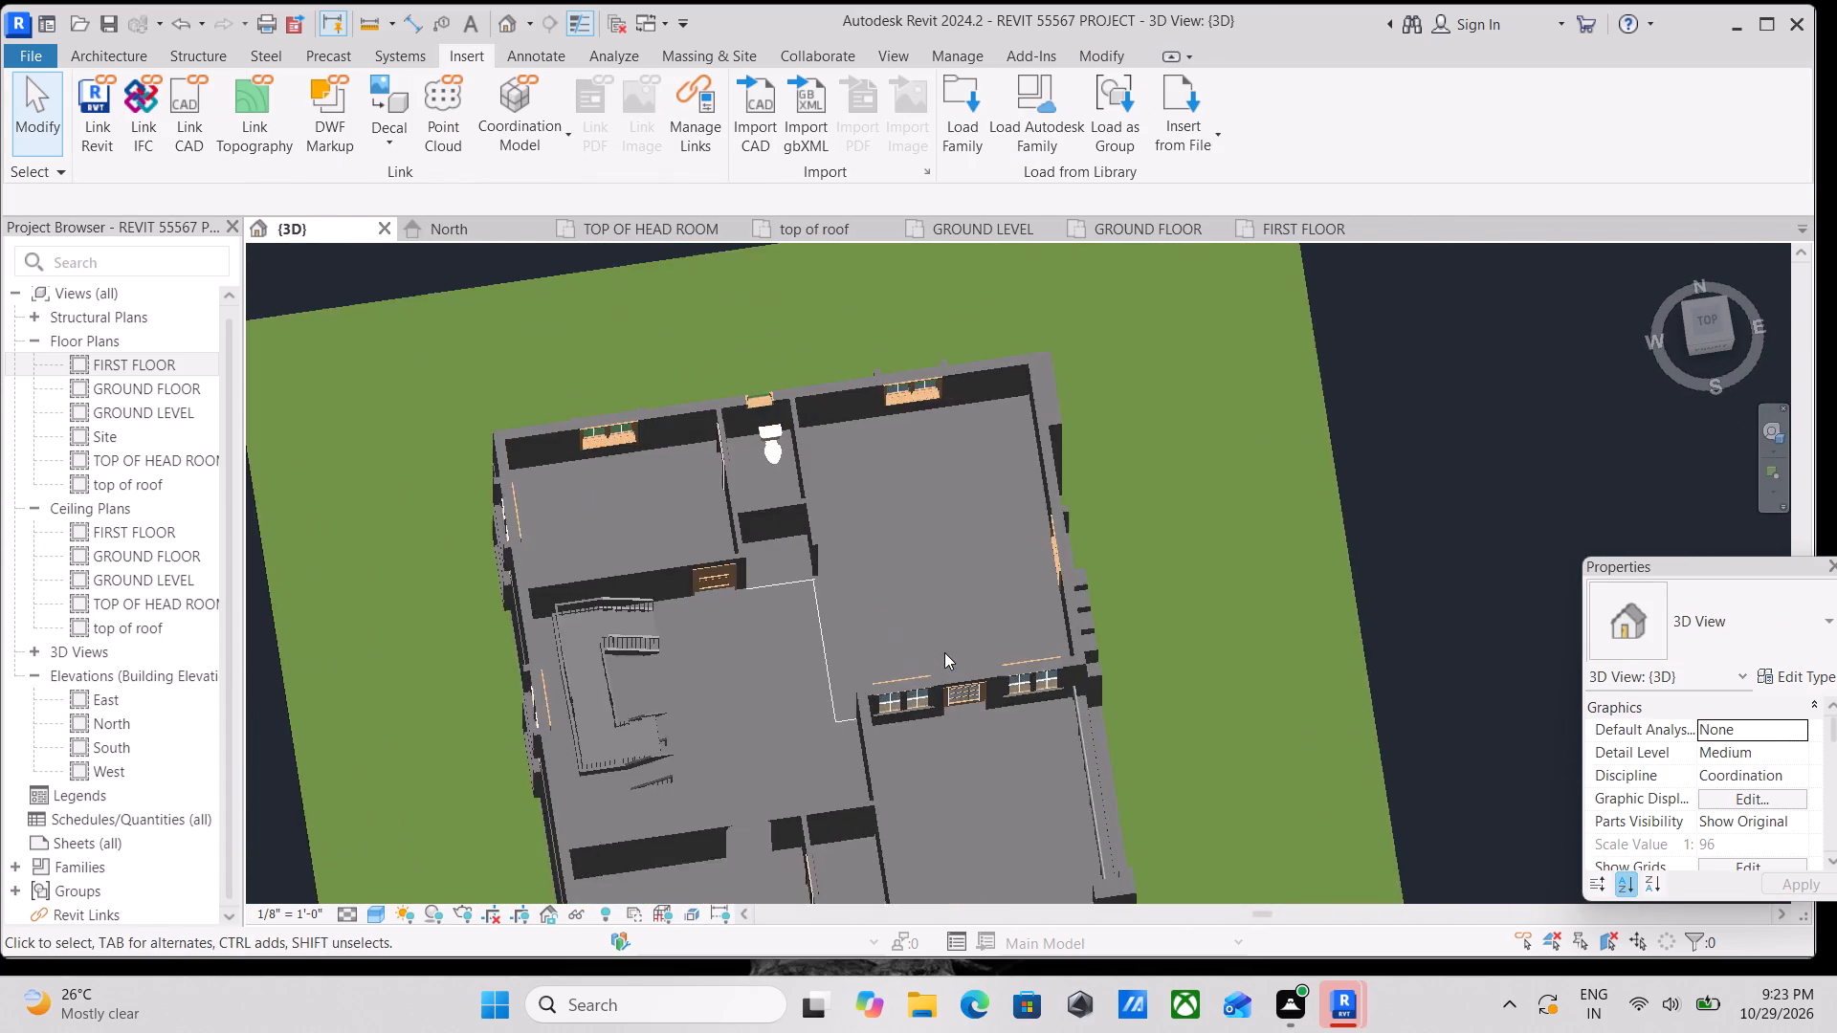
scroll(944, 652, "up", 5)
middle_click_drag(942, 627, 953, 830)
middle_click_drag(833, 589, 792, 527, "shift")
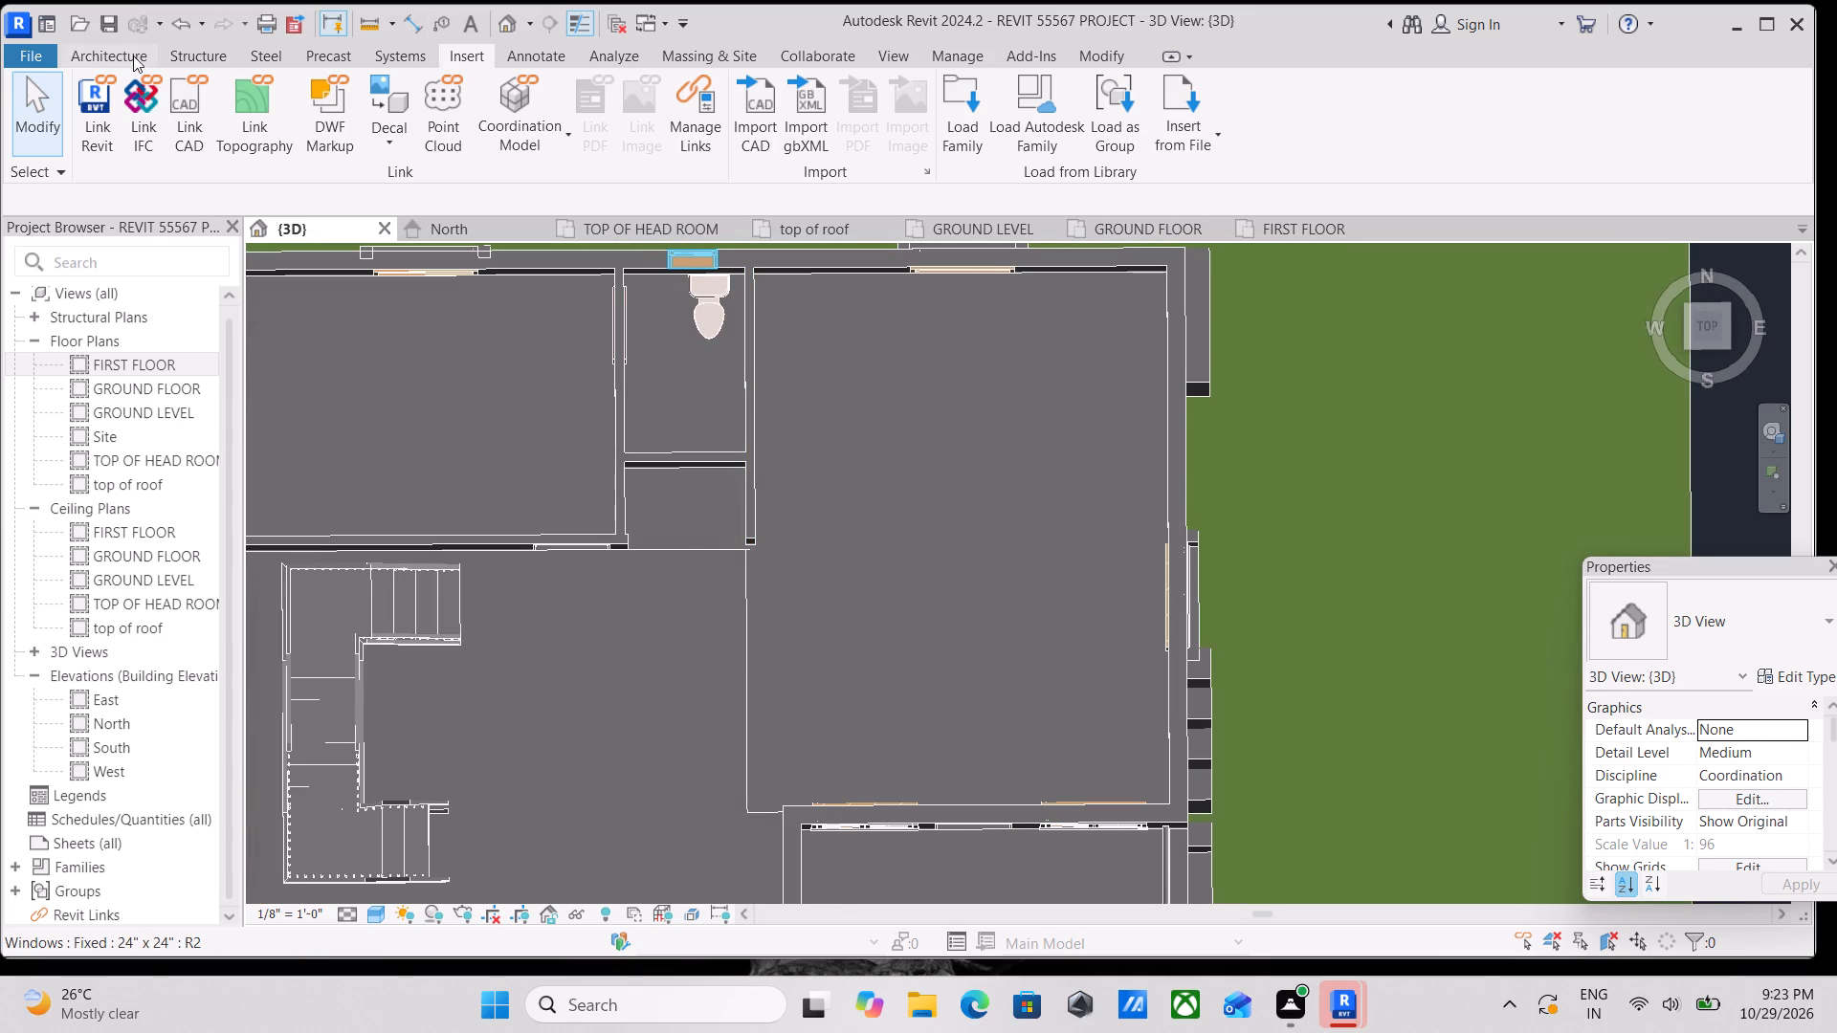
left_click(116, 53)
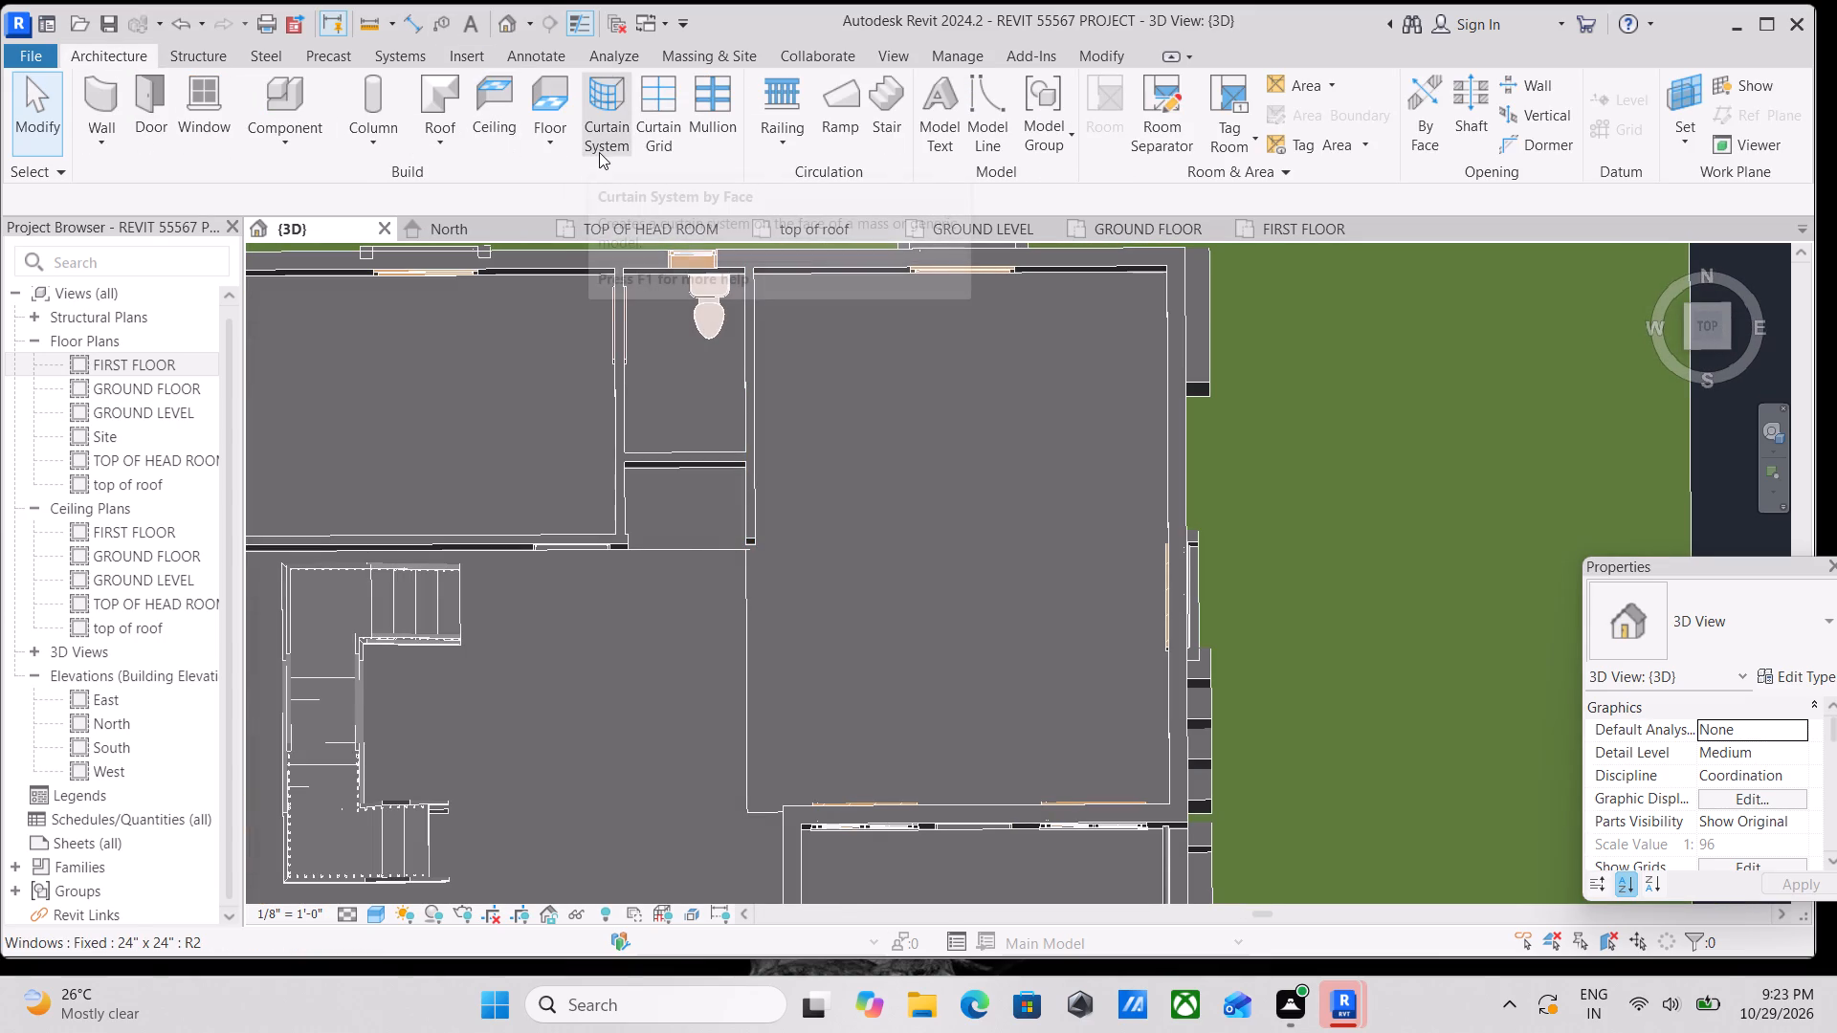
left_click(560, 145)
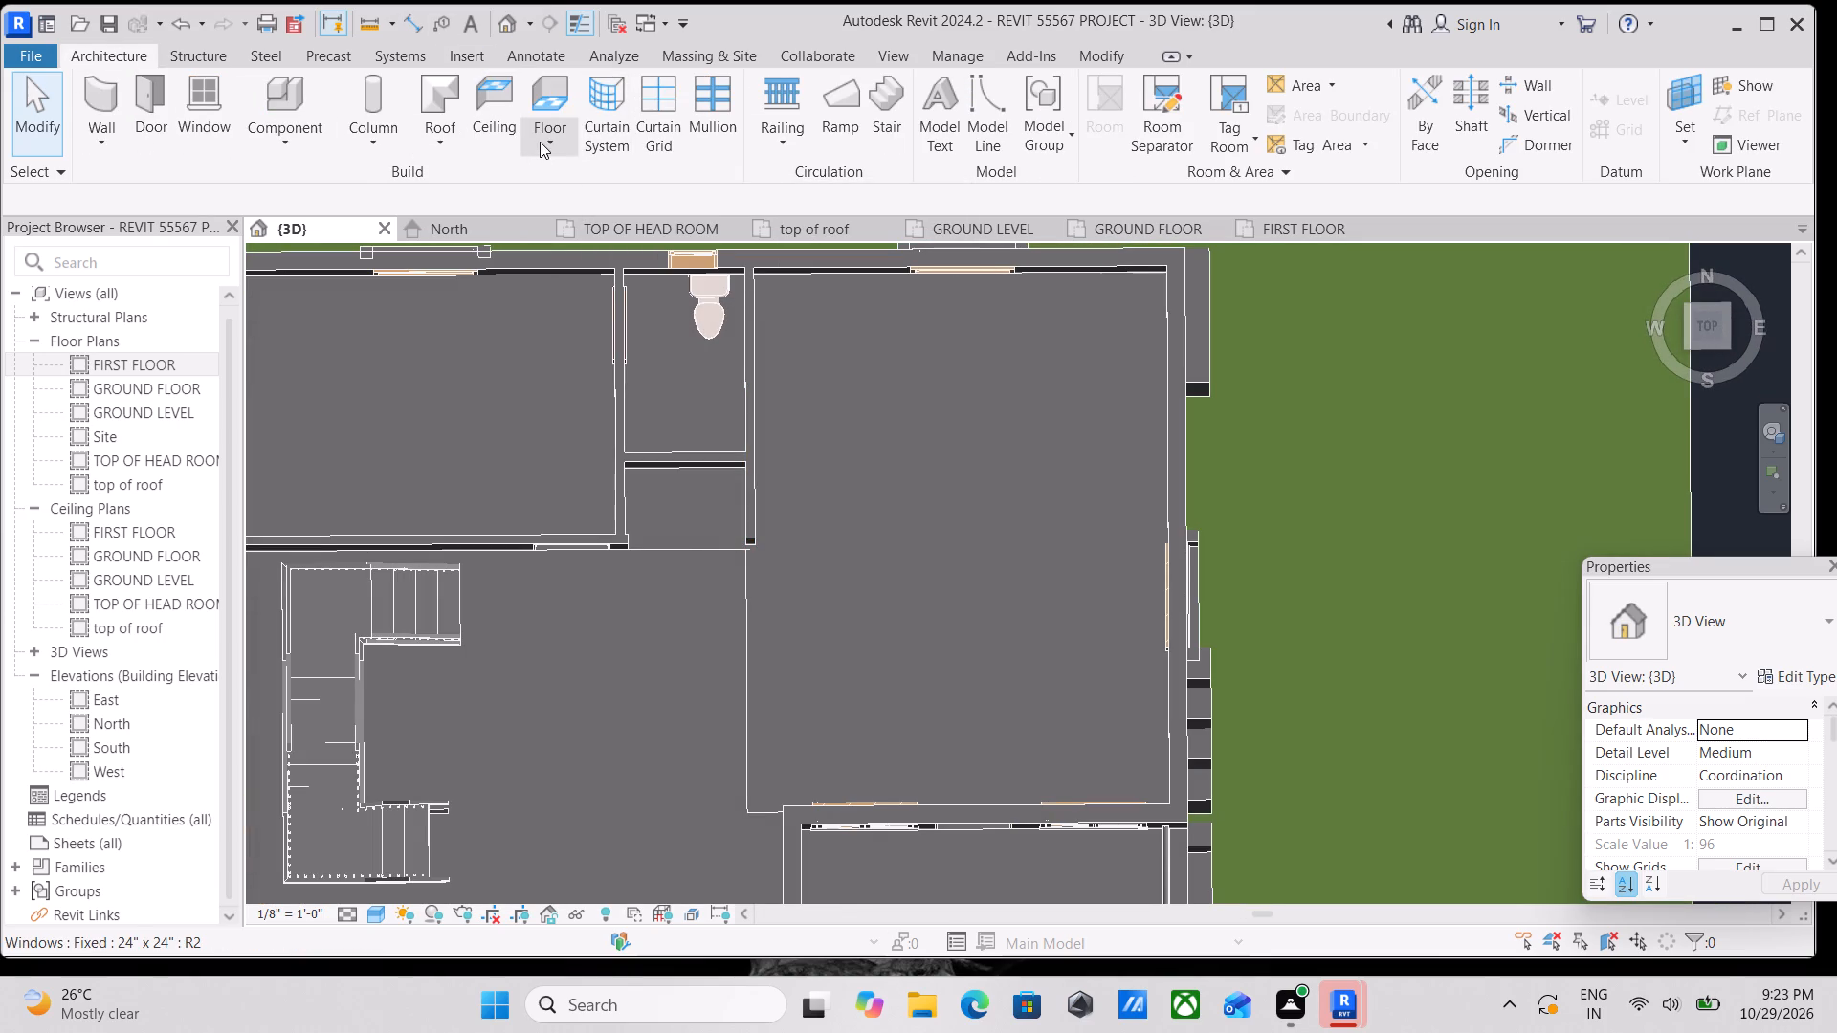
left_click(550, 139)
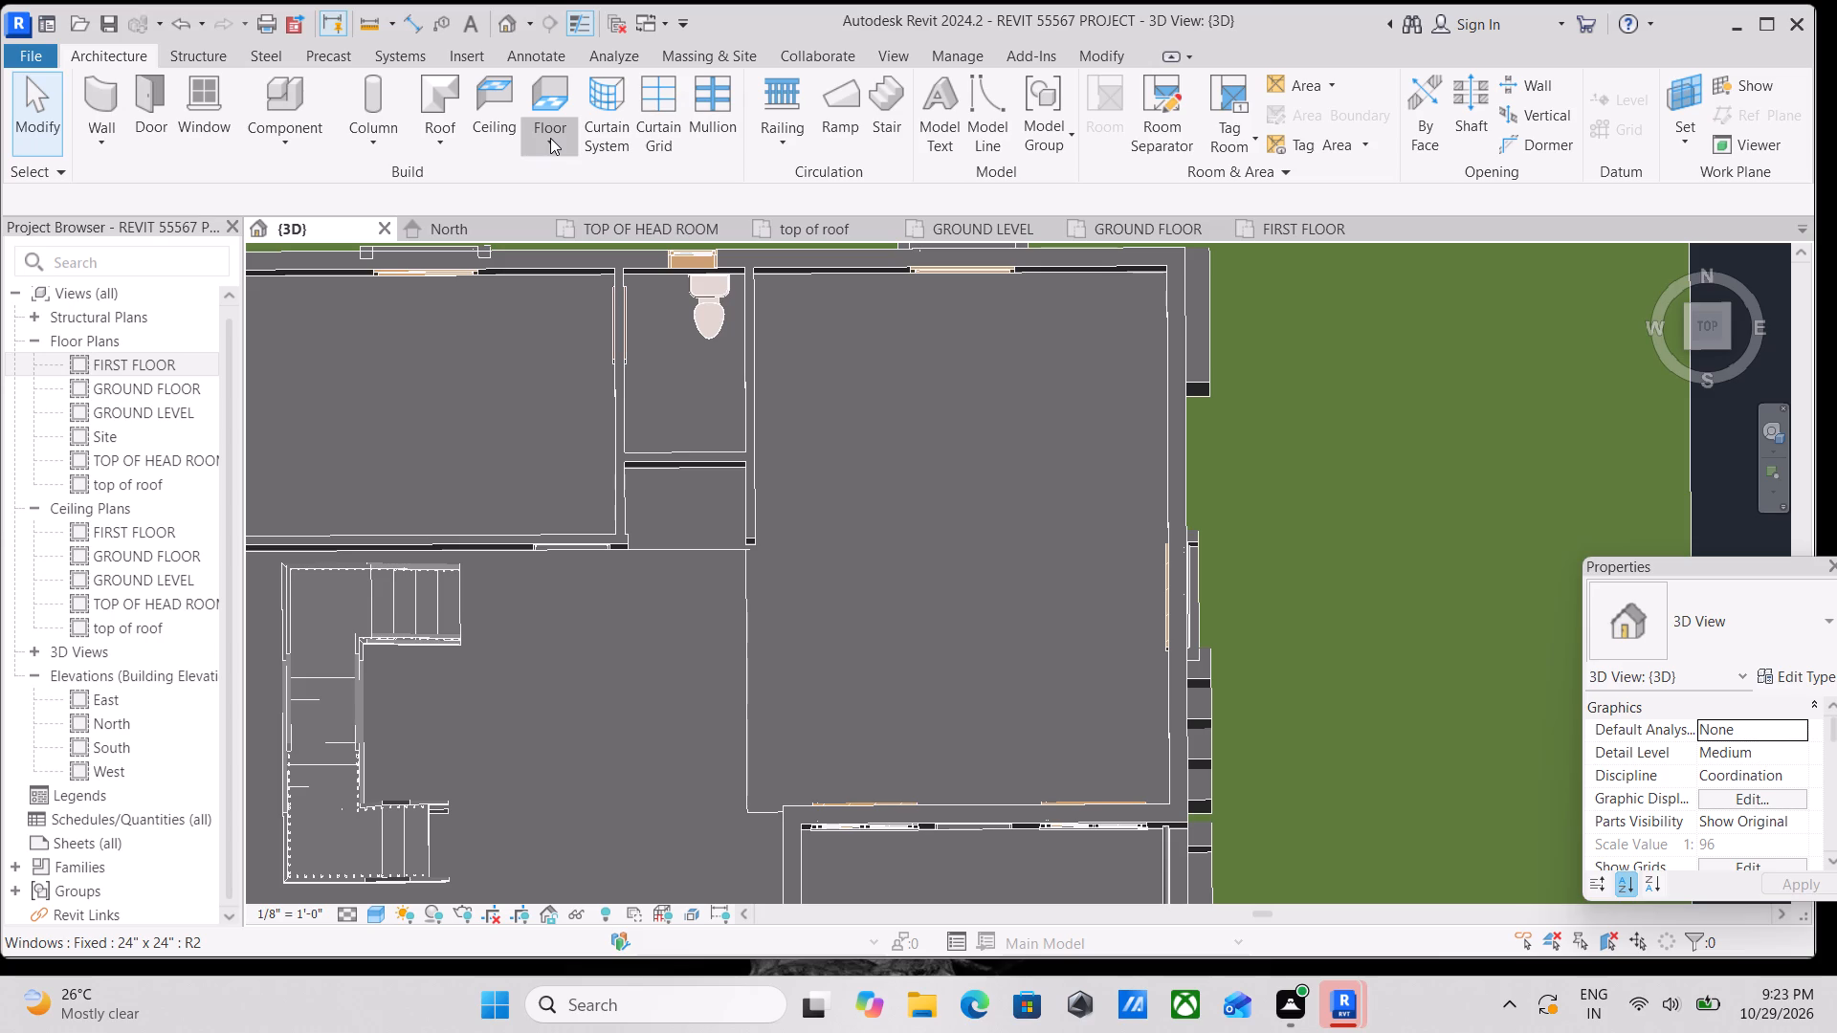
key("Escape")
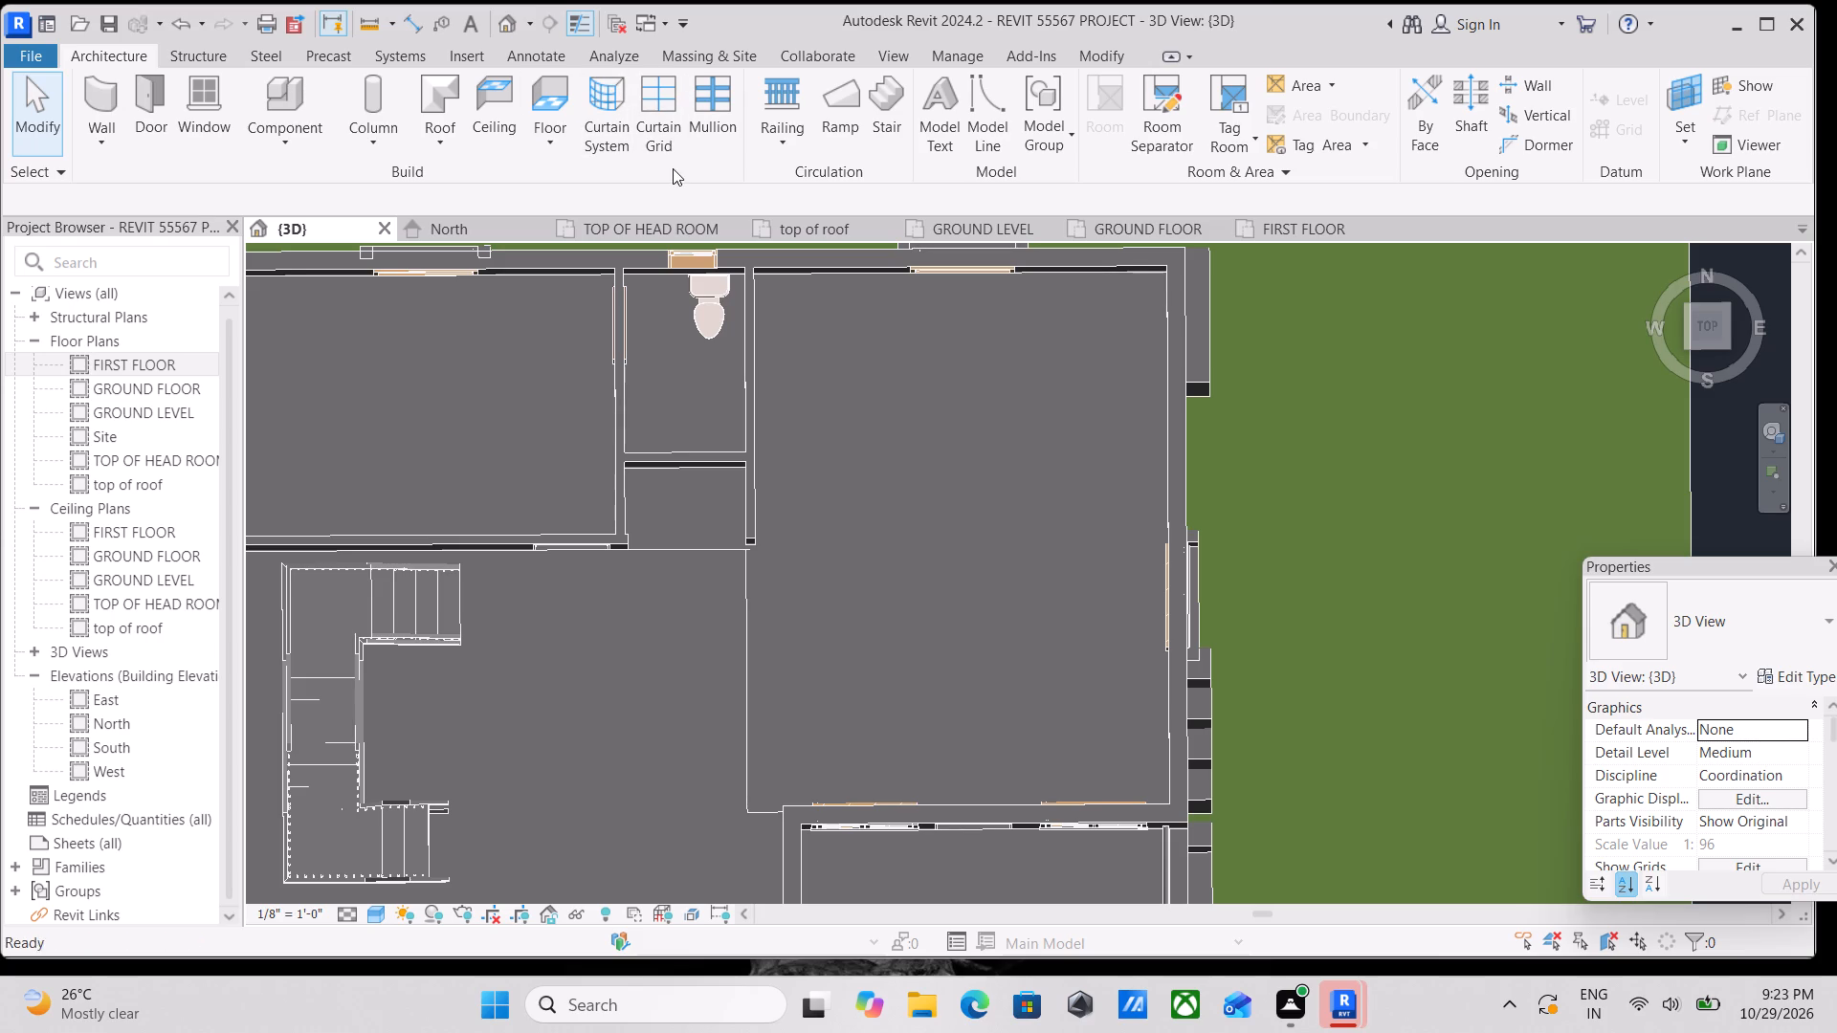
Nudge the first-floor toilet three increments west, toward the partition wall with the door.
left_click(720, 322)
key("Left")
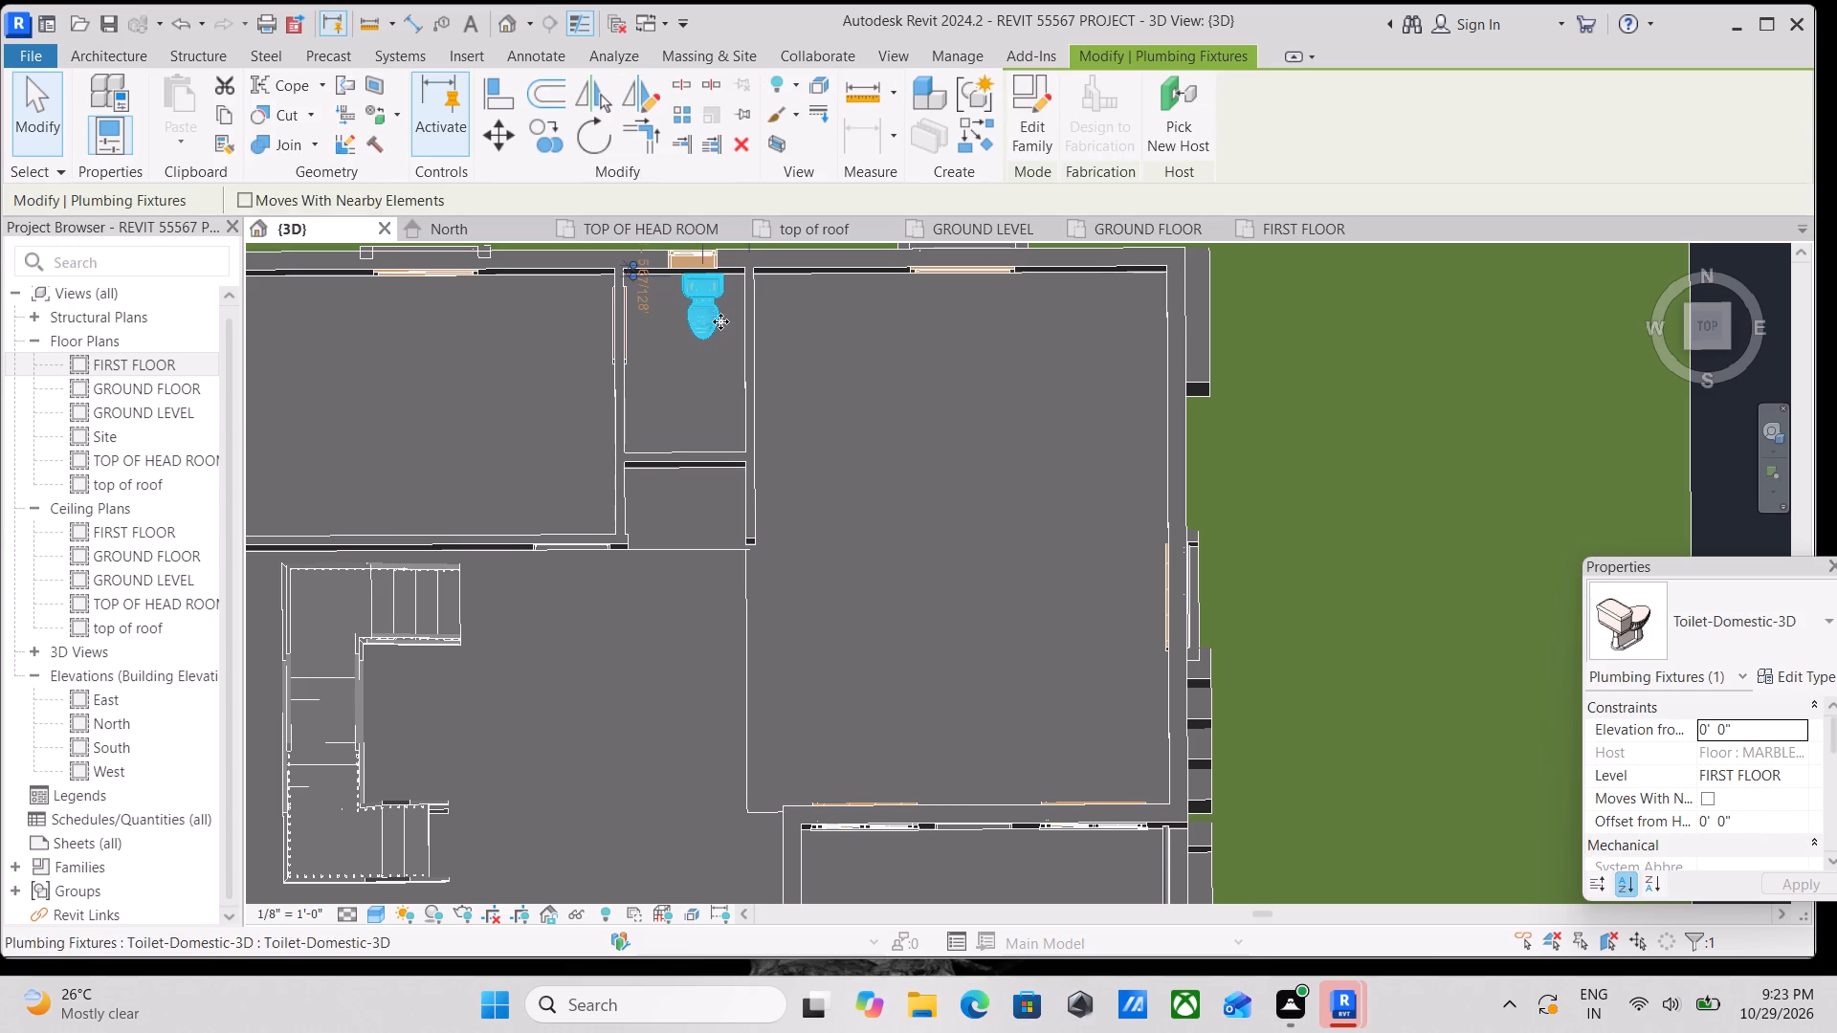
key("Left")
key("Left")
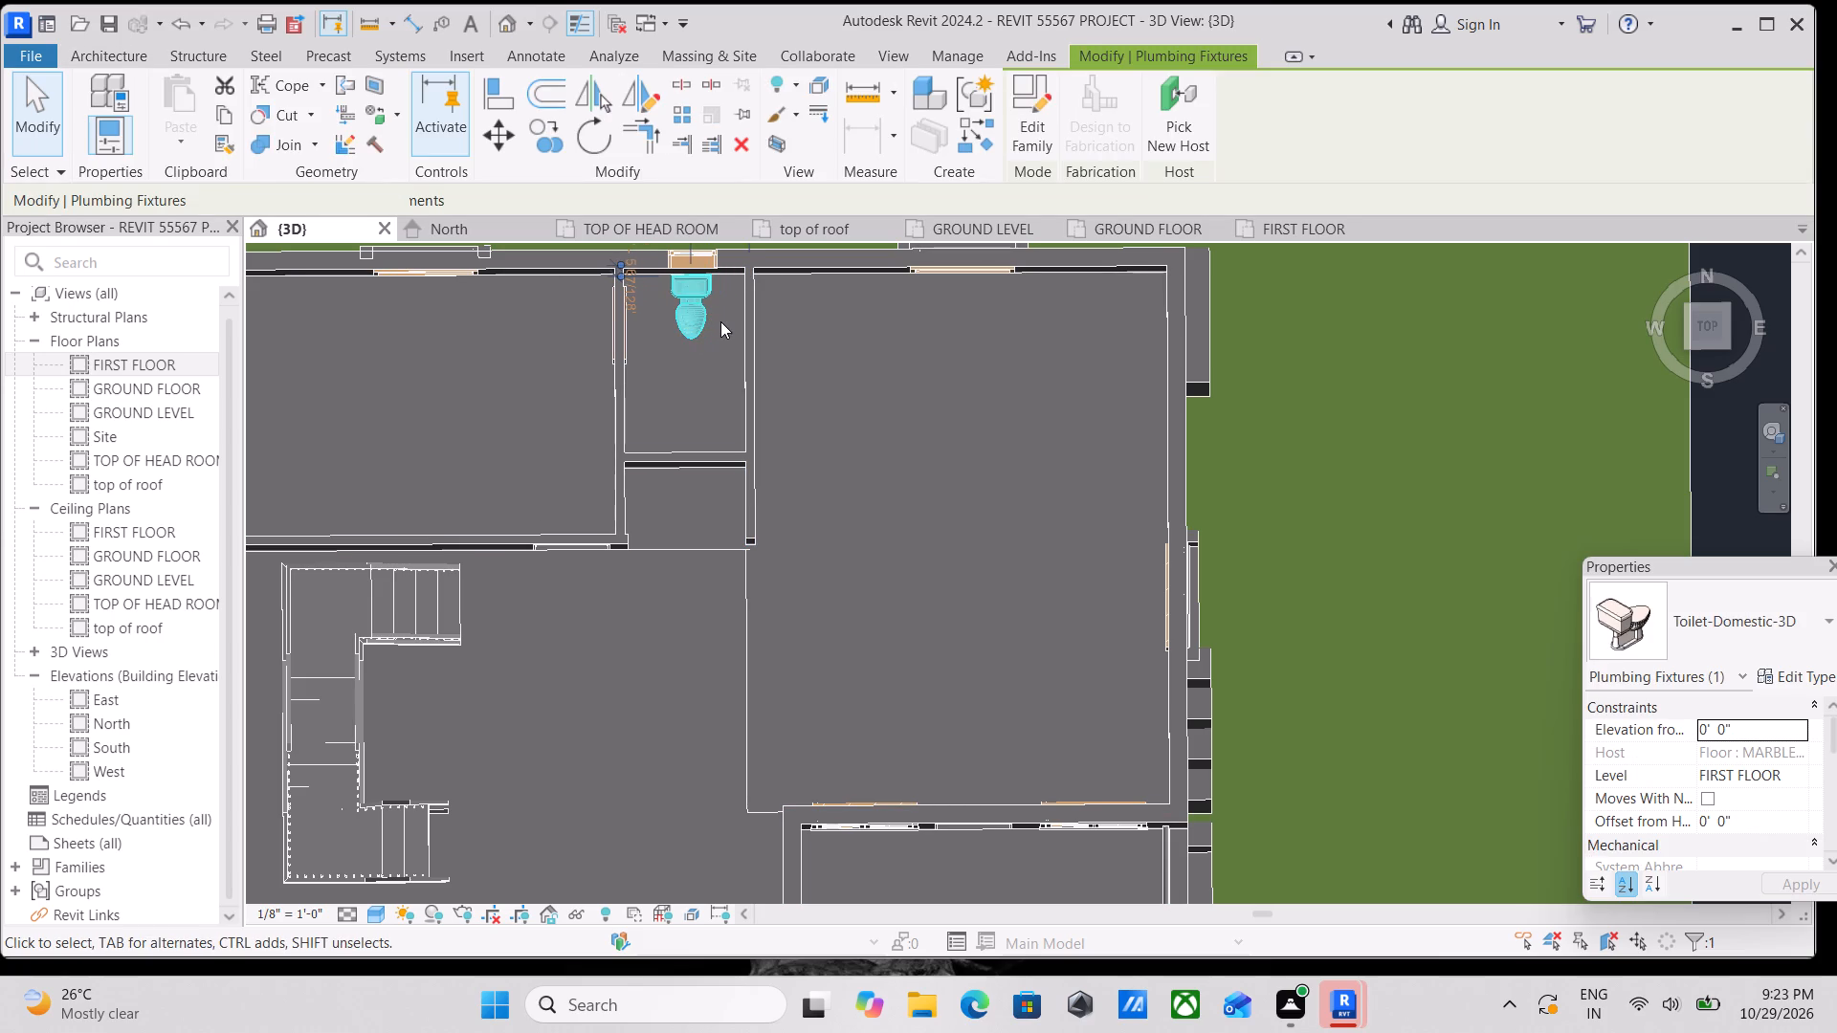
key("Escape")
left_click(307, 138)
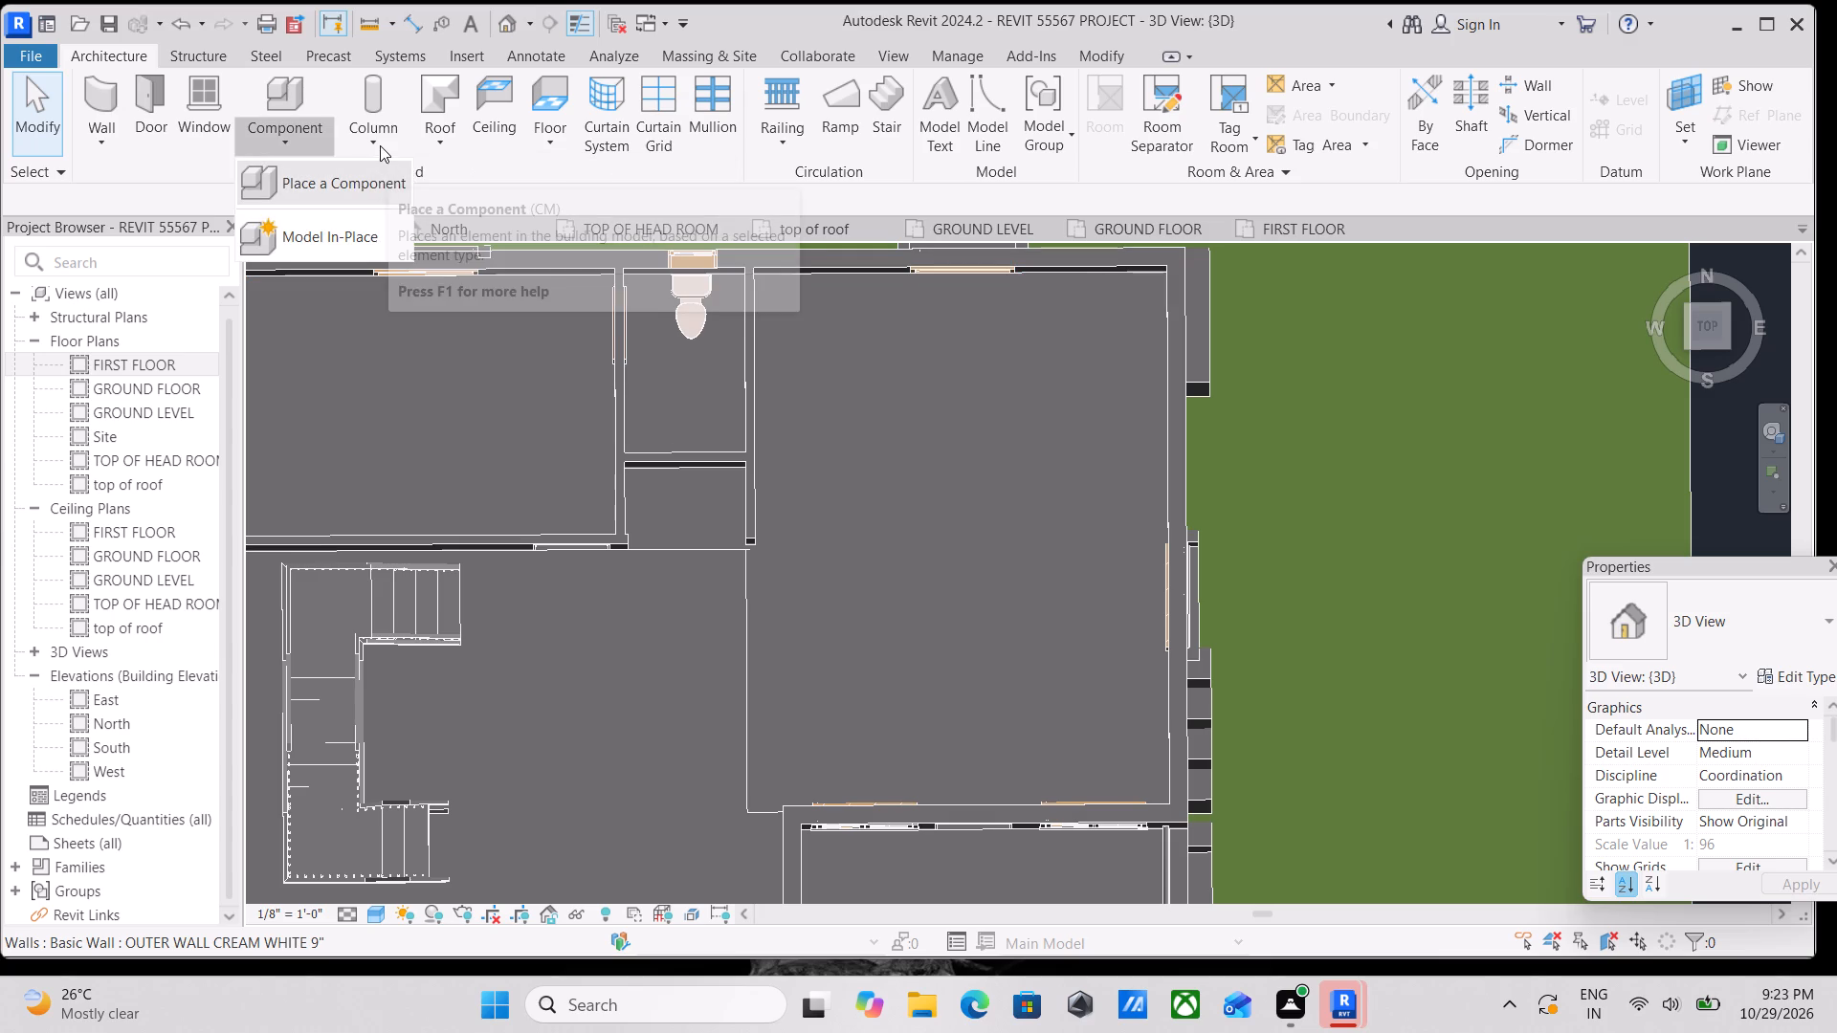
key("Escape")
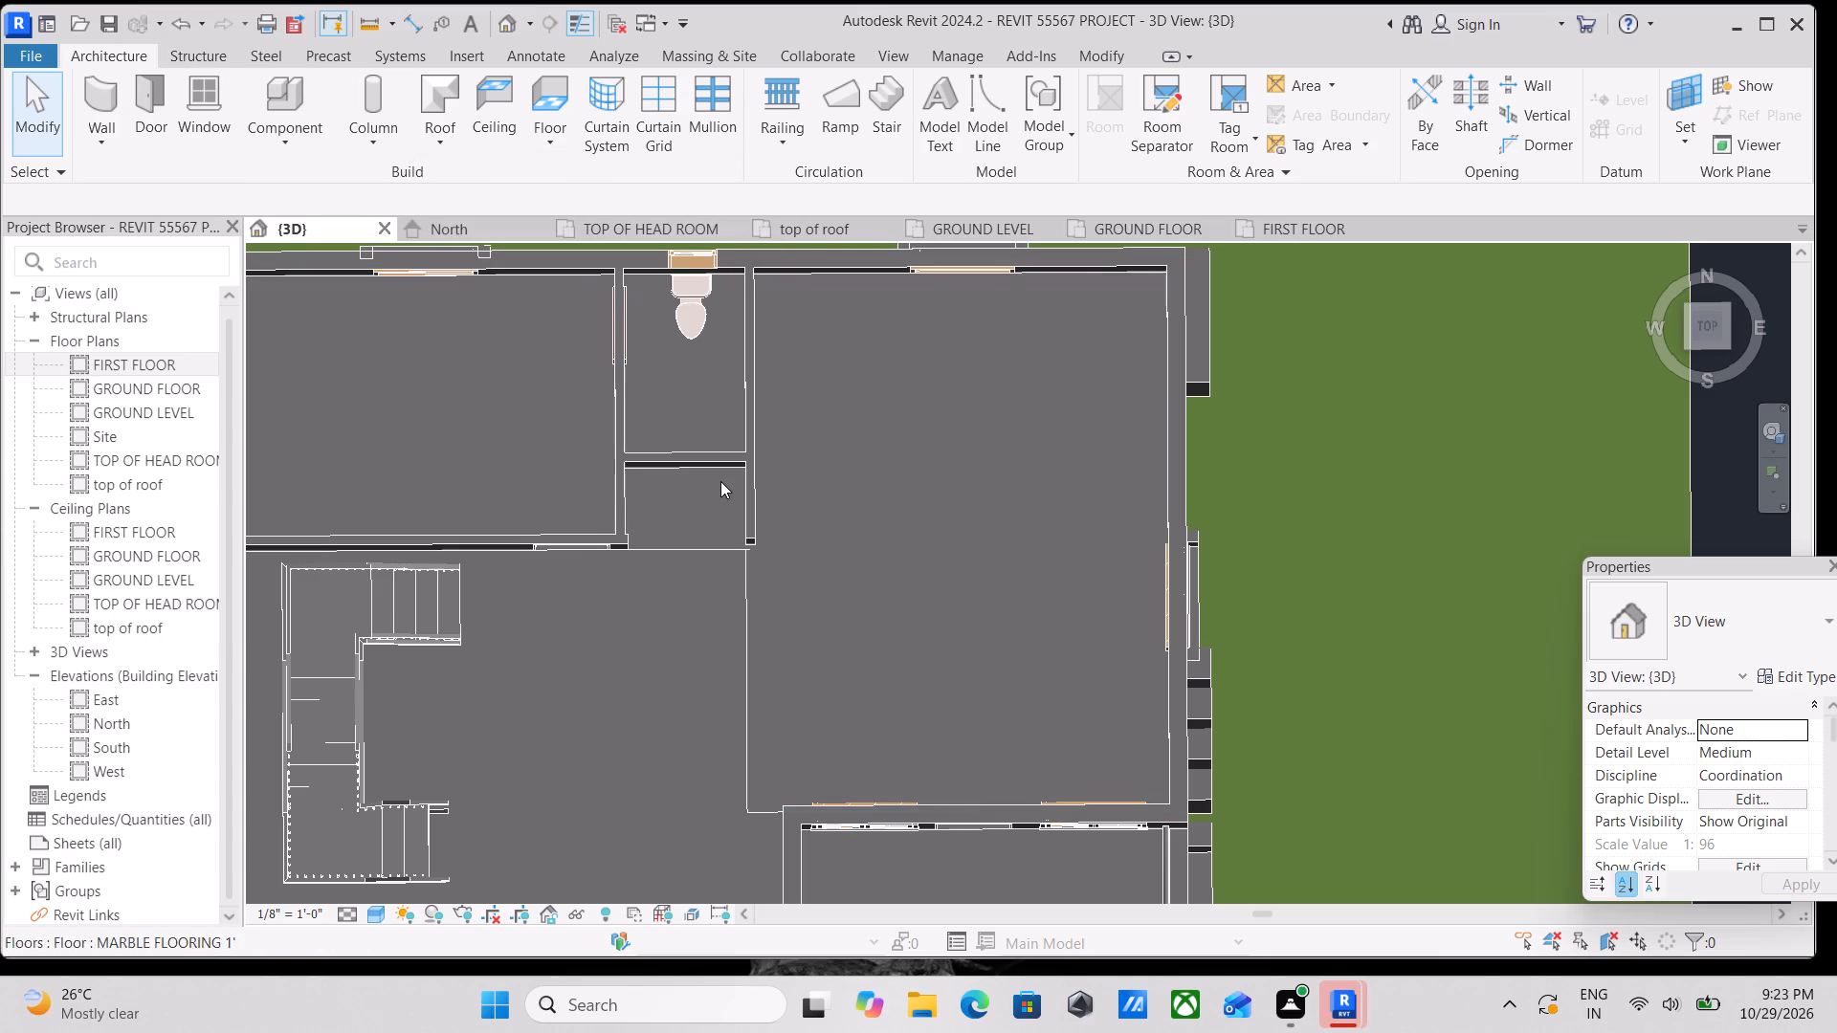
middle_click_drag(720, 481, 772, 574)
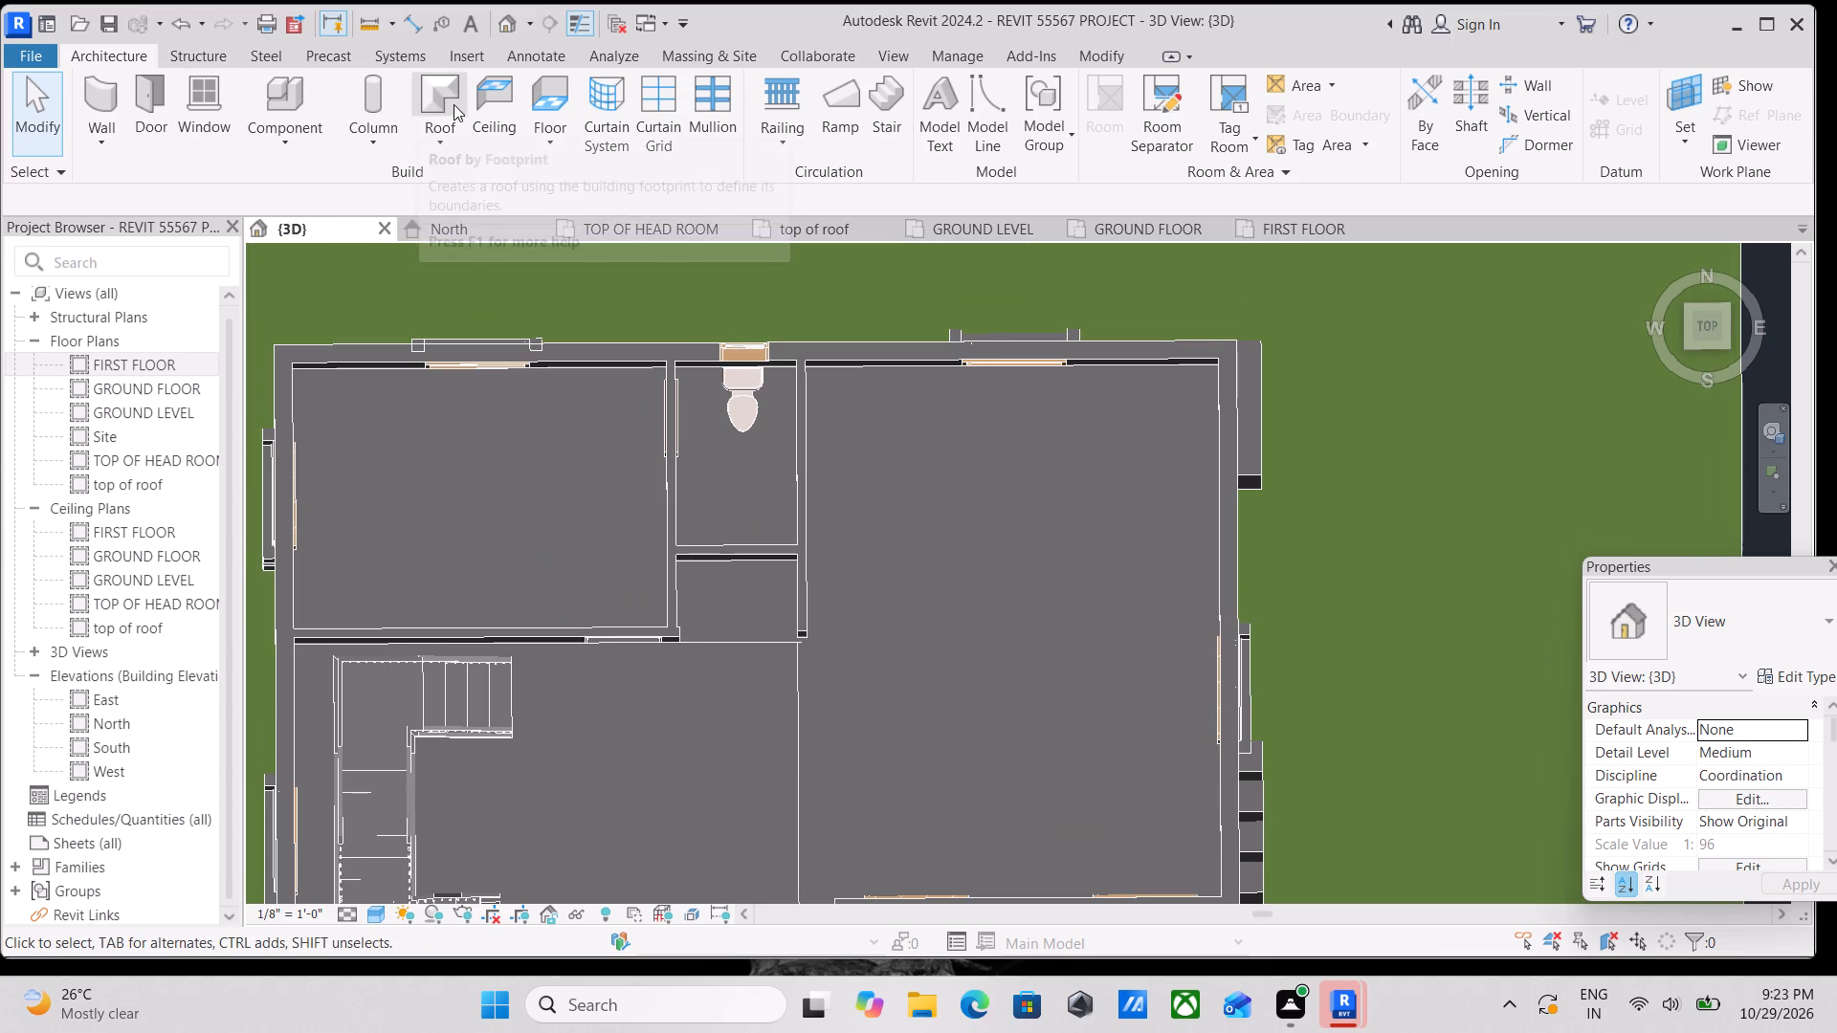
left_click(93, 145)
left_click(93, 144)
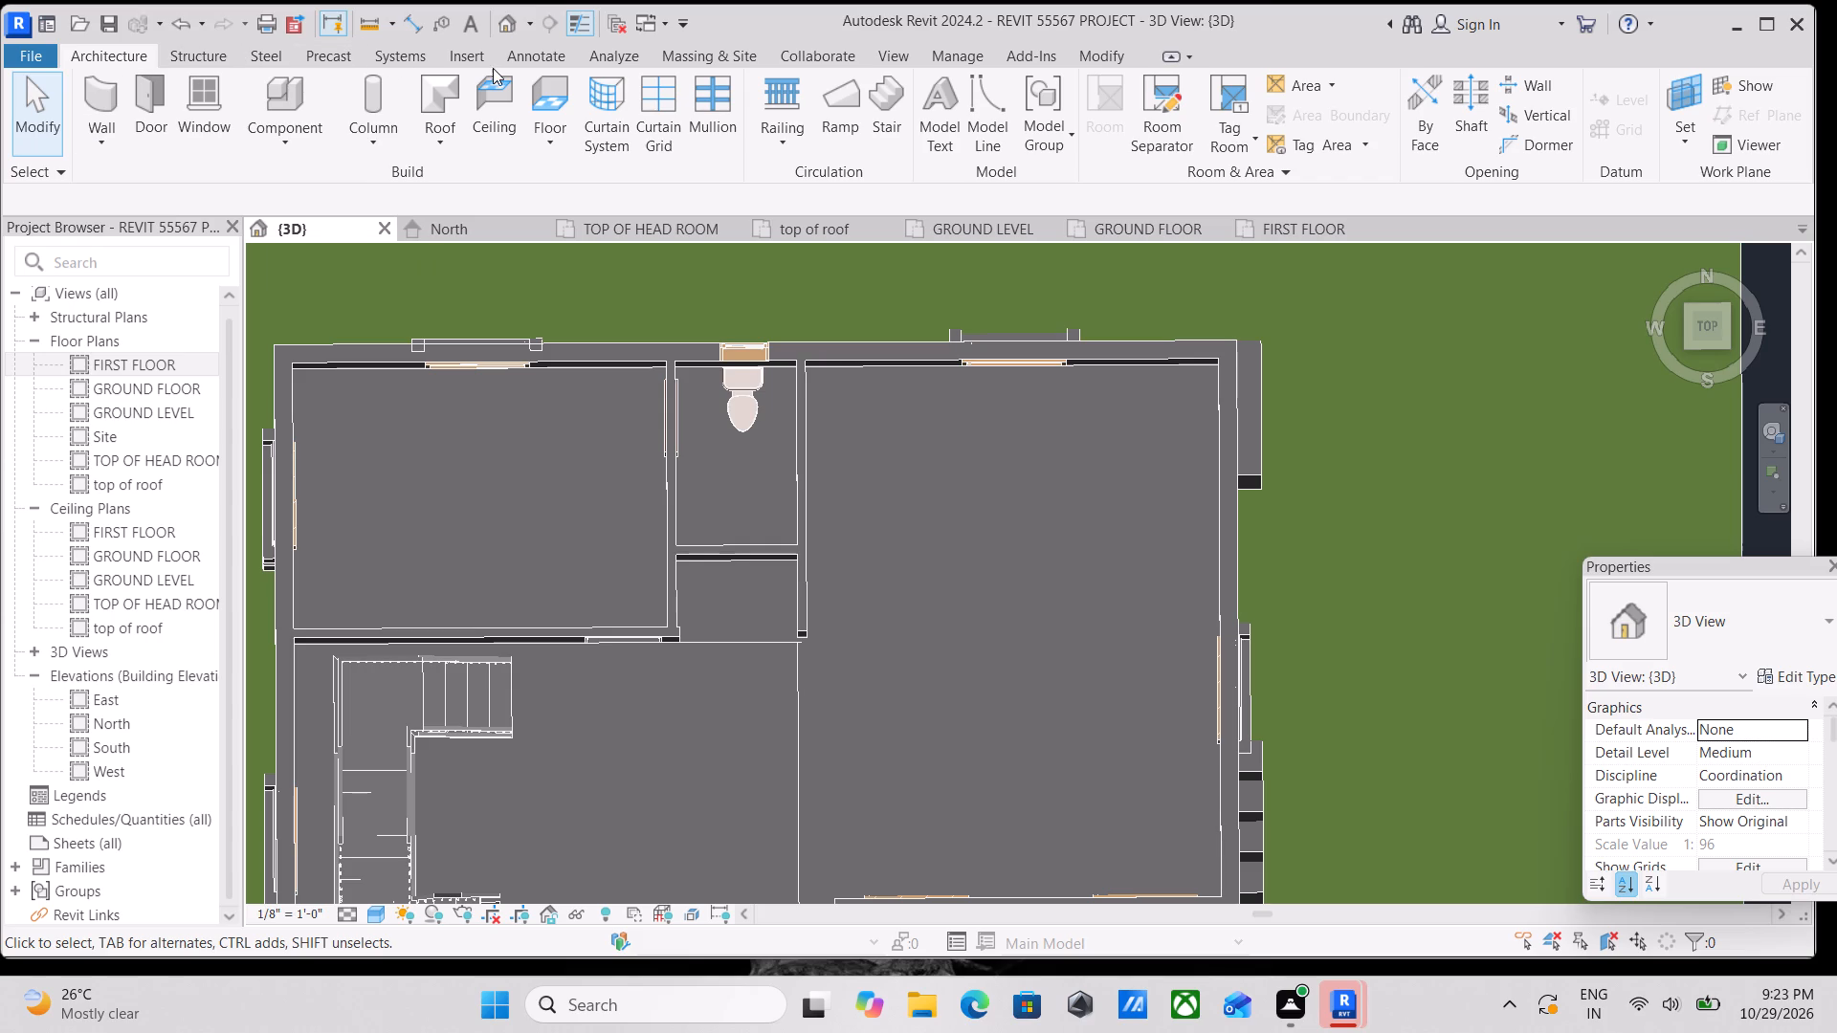
Start loading a family and browse to the sofa folder inside the SHUBHAM CITY folder in Documents.
left_click(457, 50)
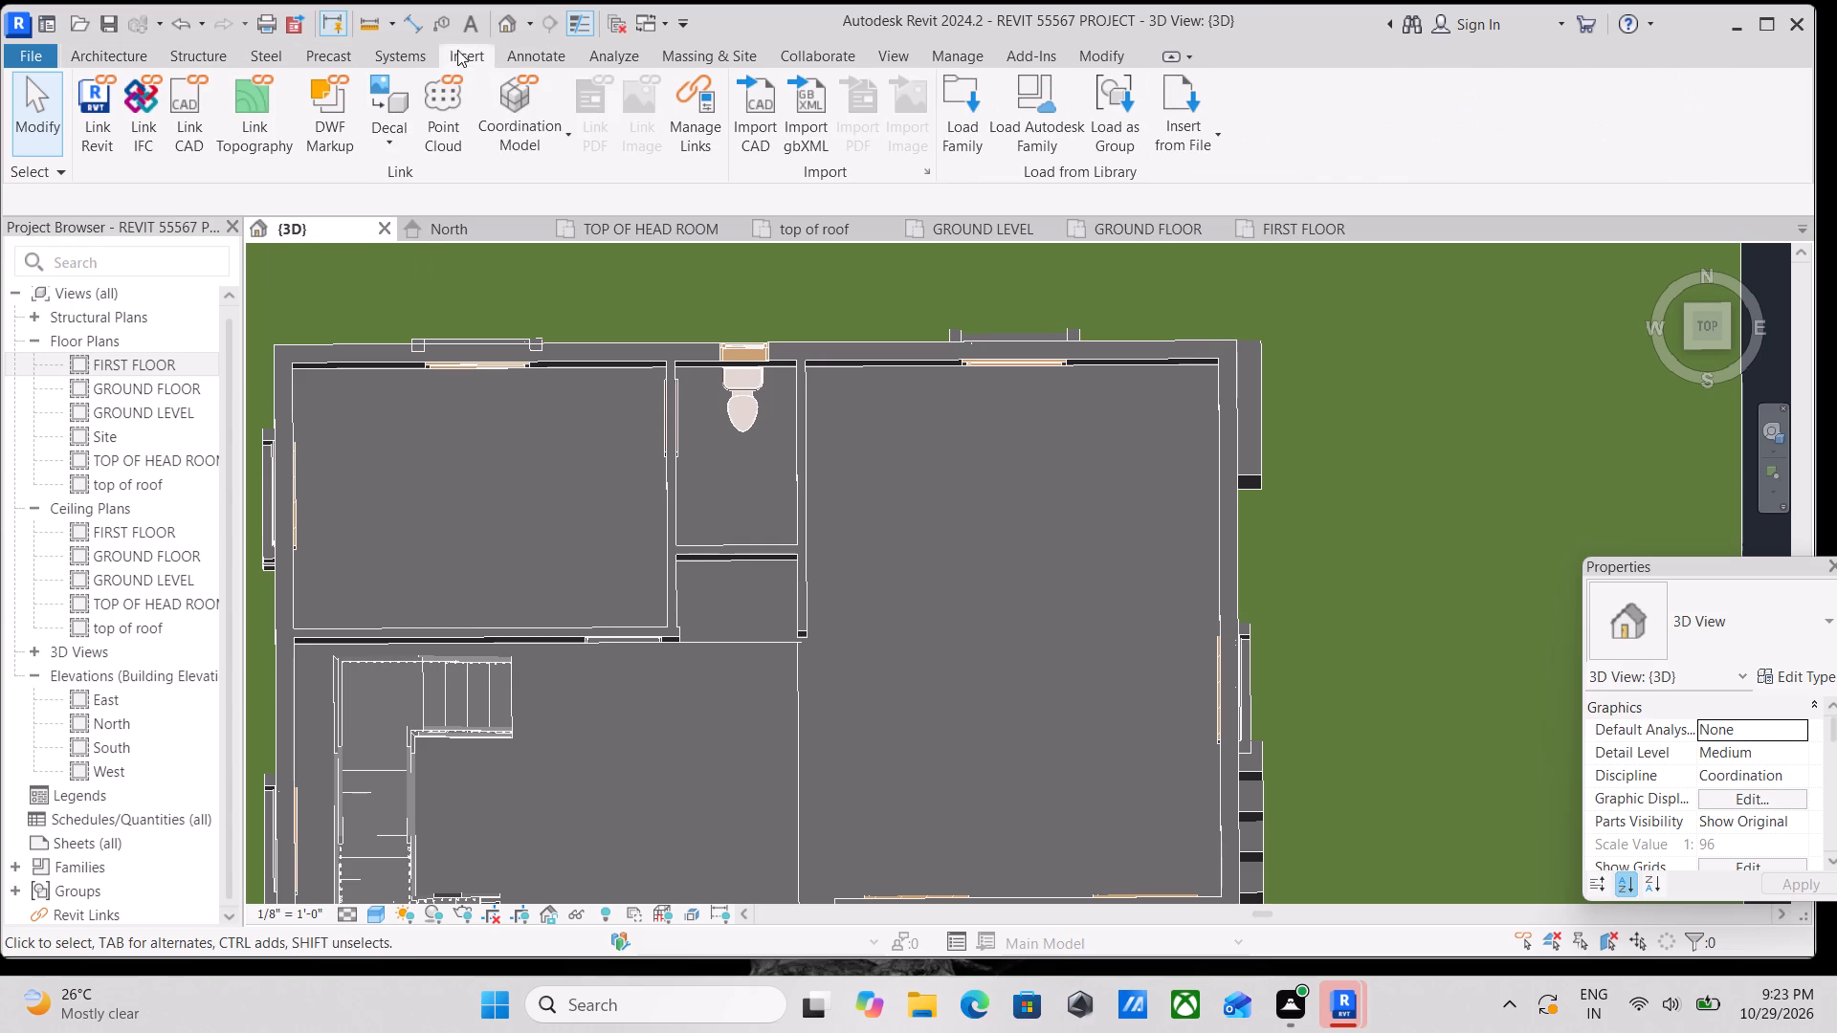
left_click(957, 107)
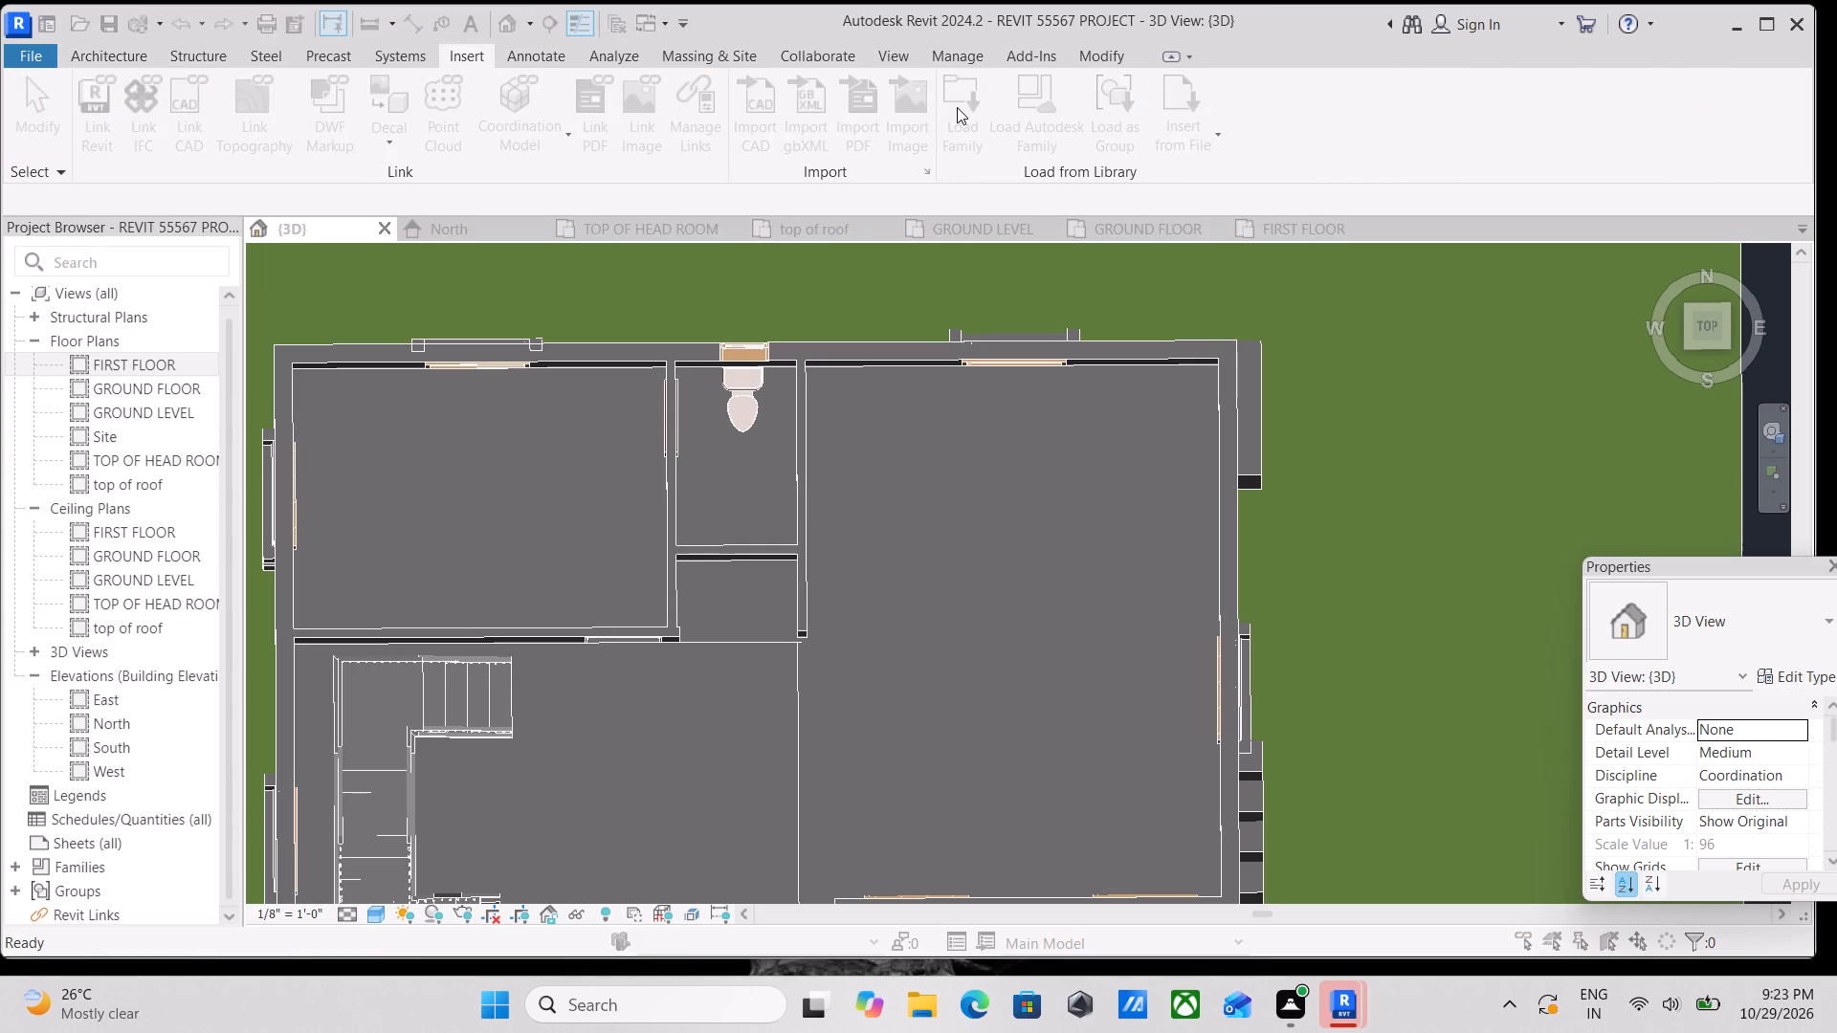
double_click(533, 370)
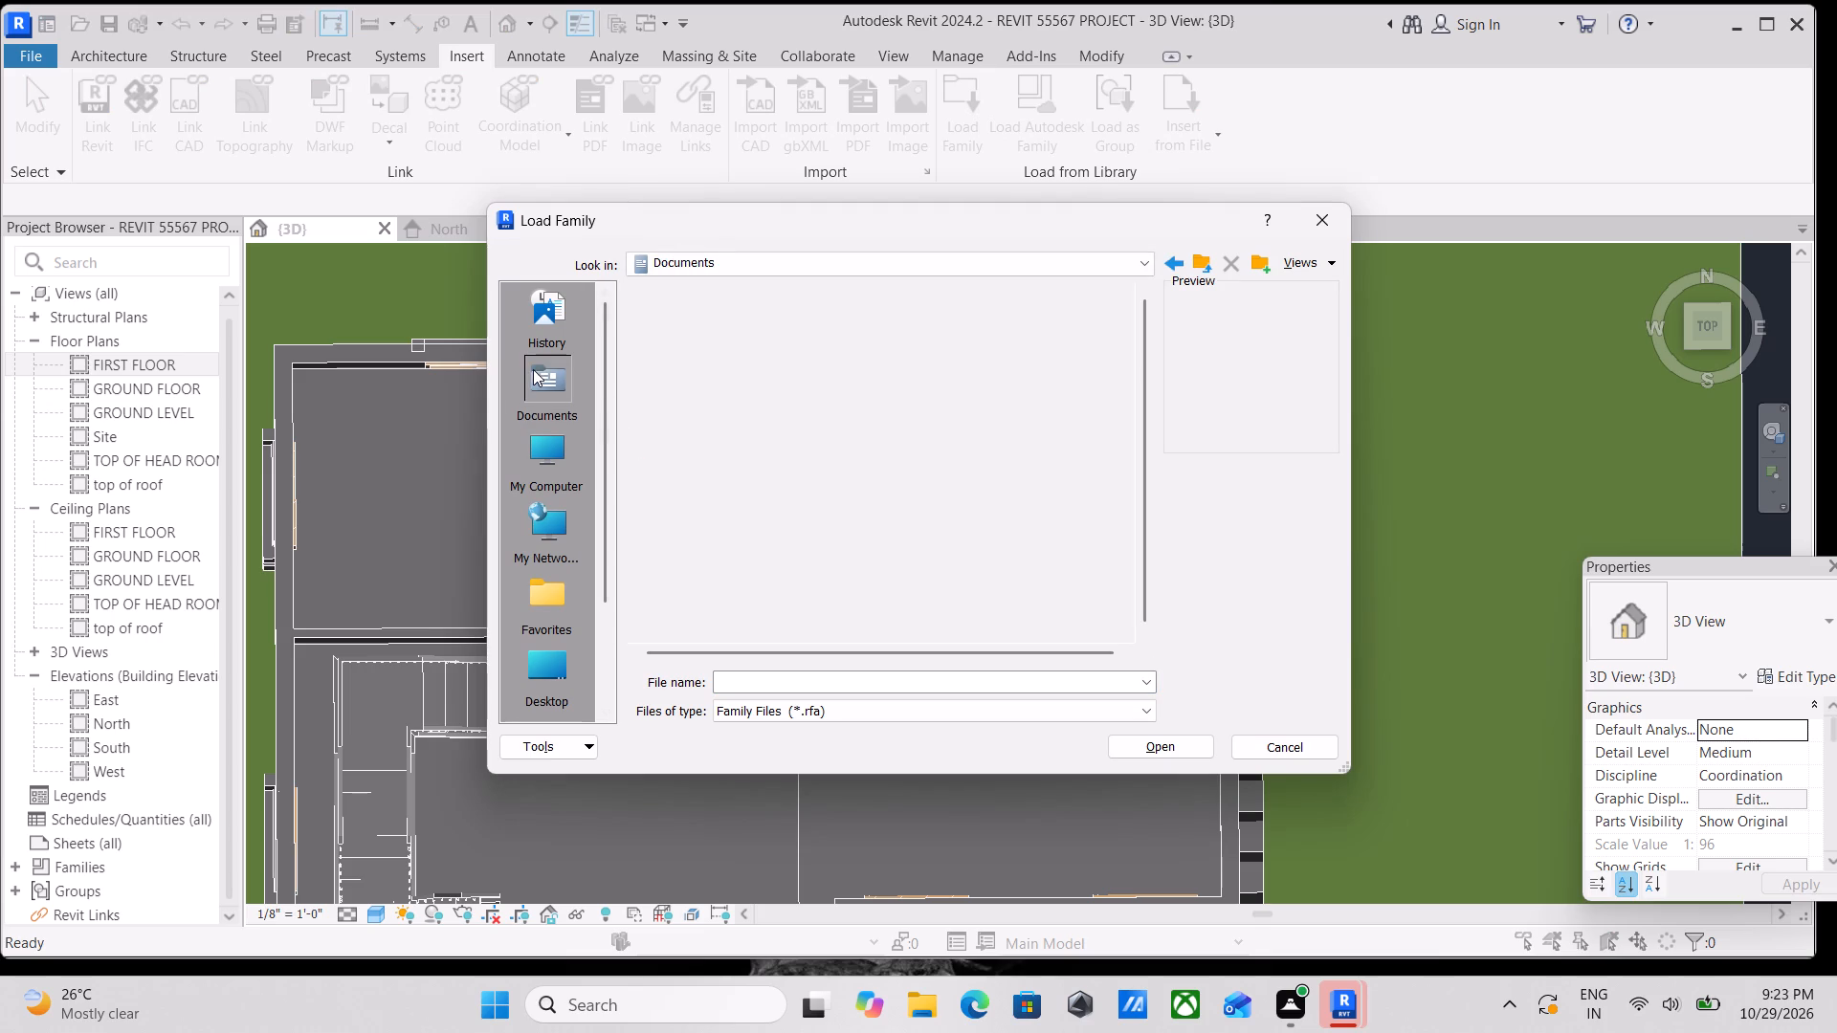
scroll(643, 373, "down", 1)
left_click(656, 343)
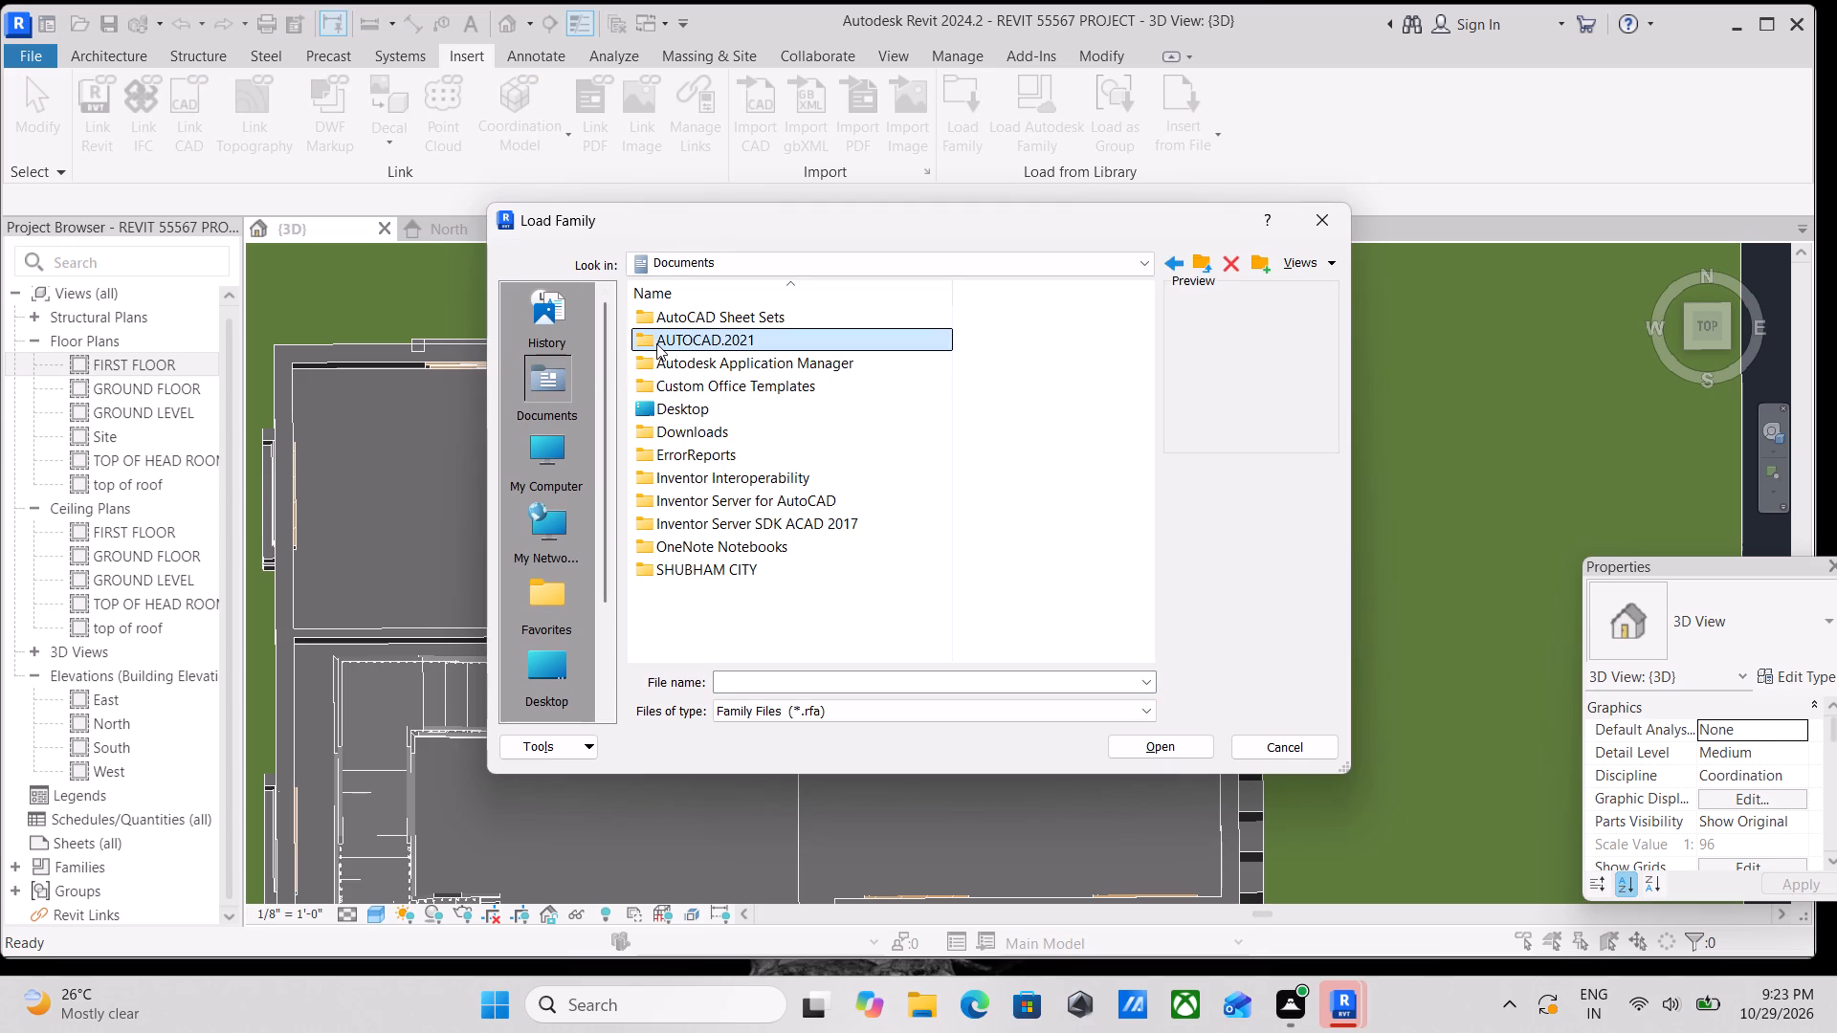
left_click(657, 354)
scroll(653, 464, "down", 2)
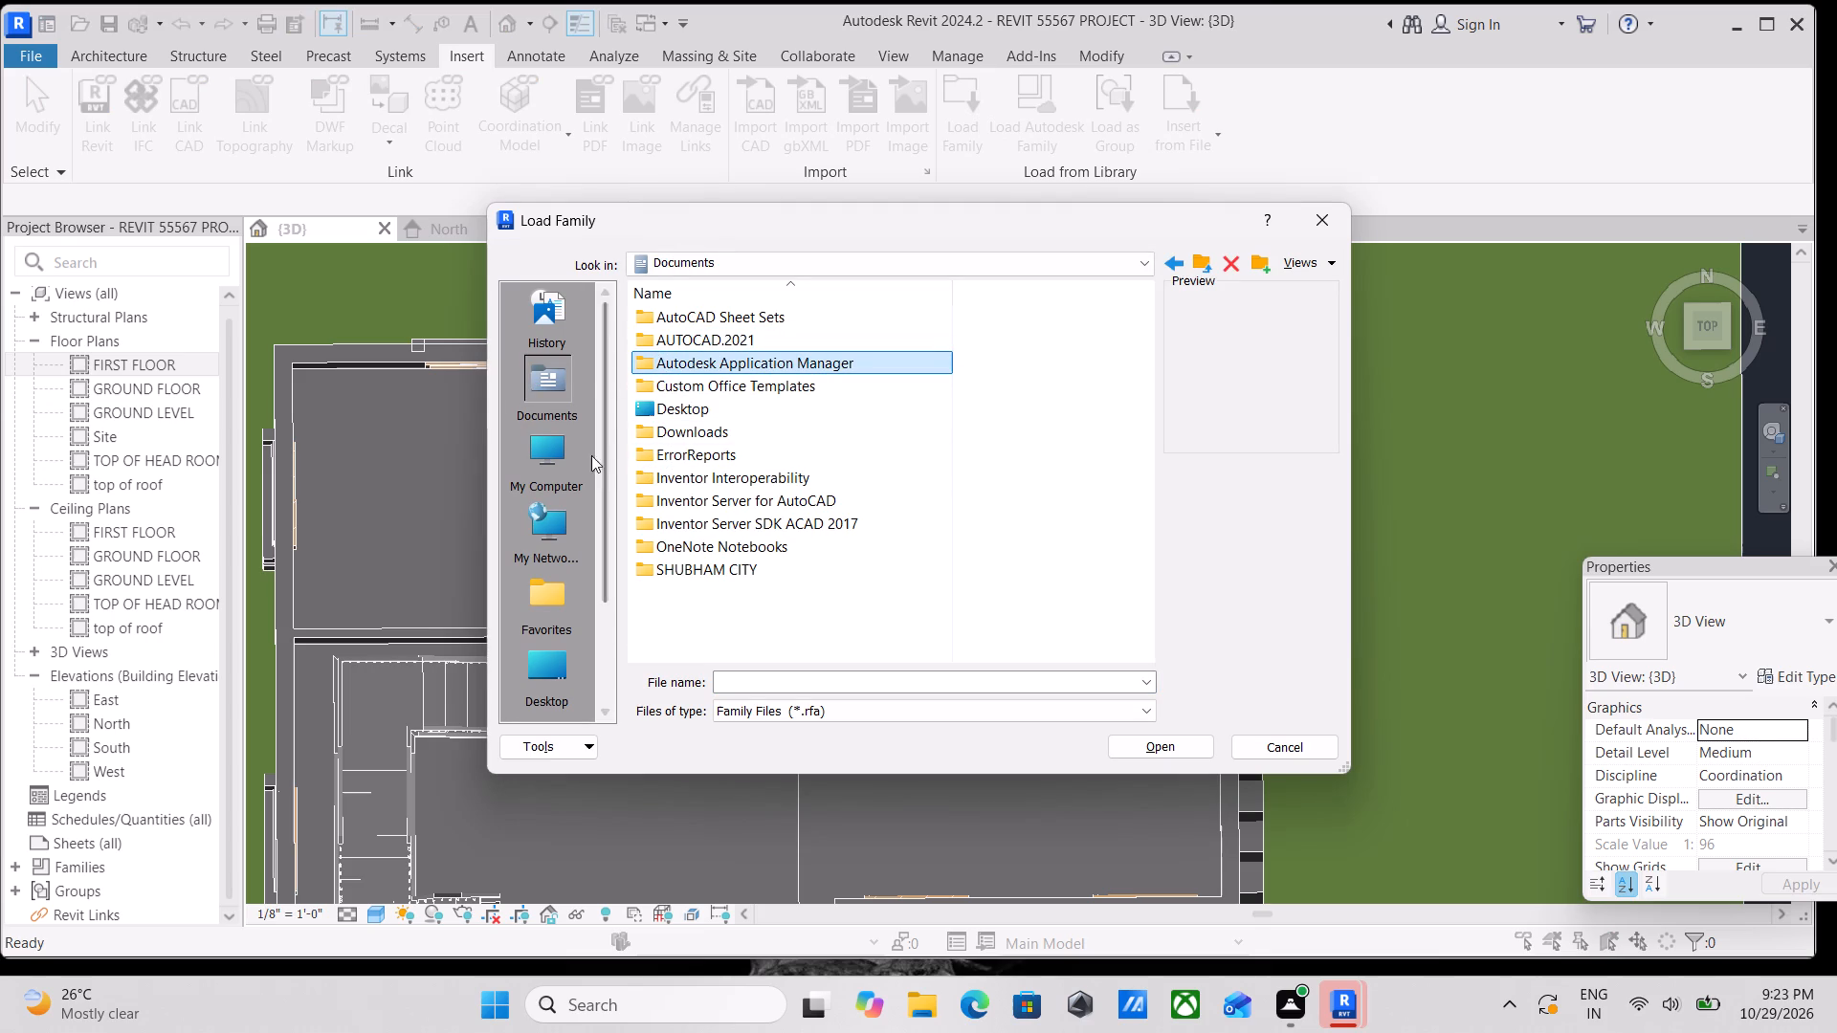
scroll(579, 504, "down", 1)
scroll(520, 359, "up", 5)
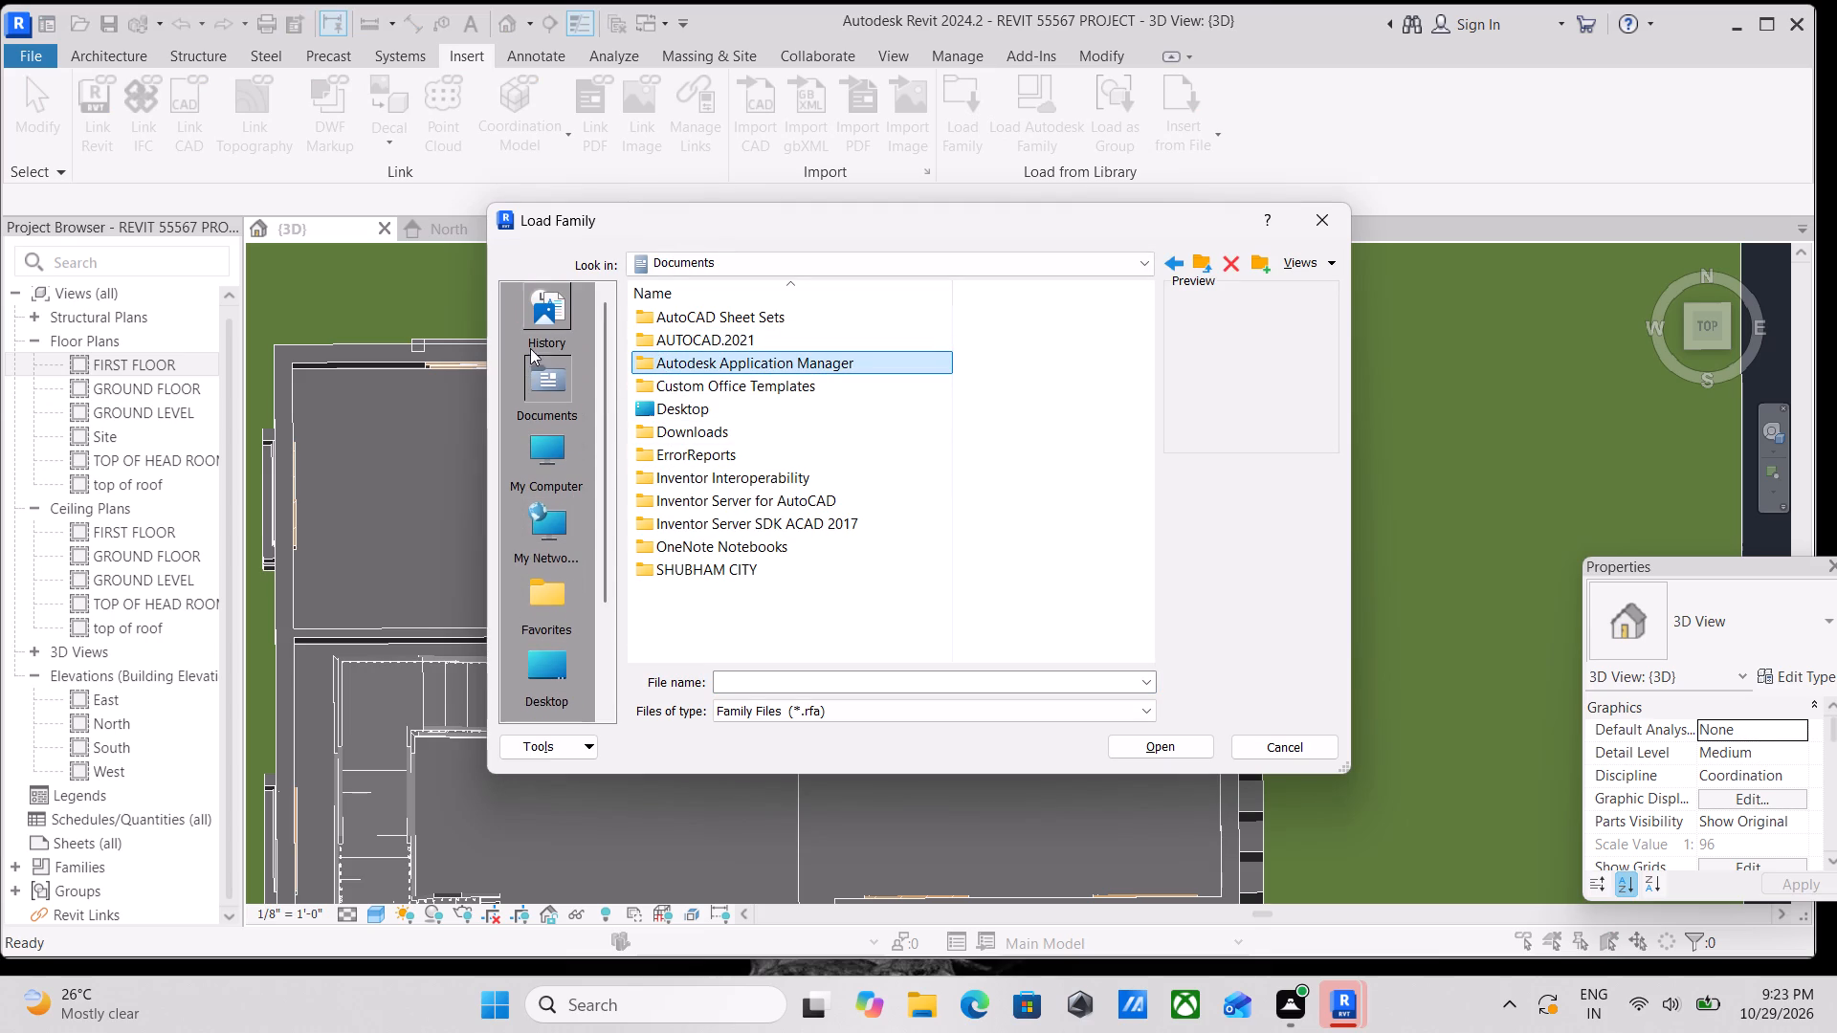
double_click(548, 392)
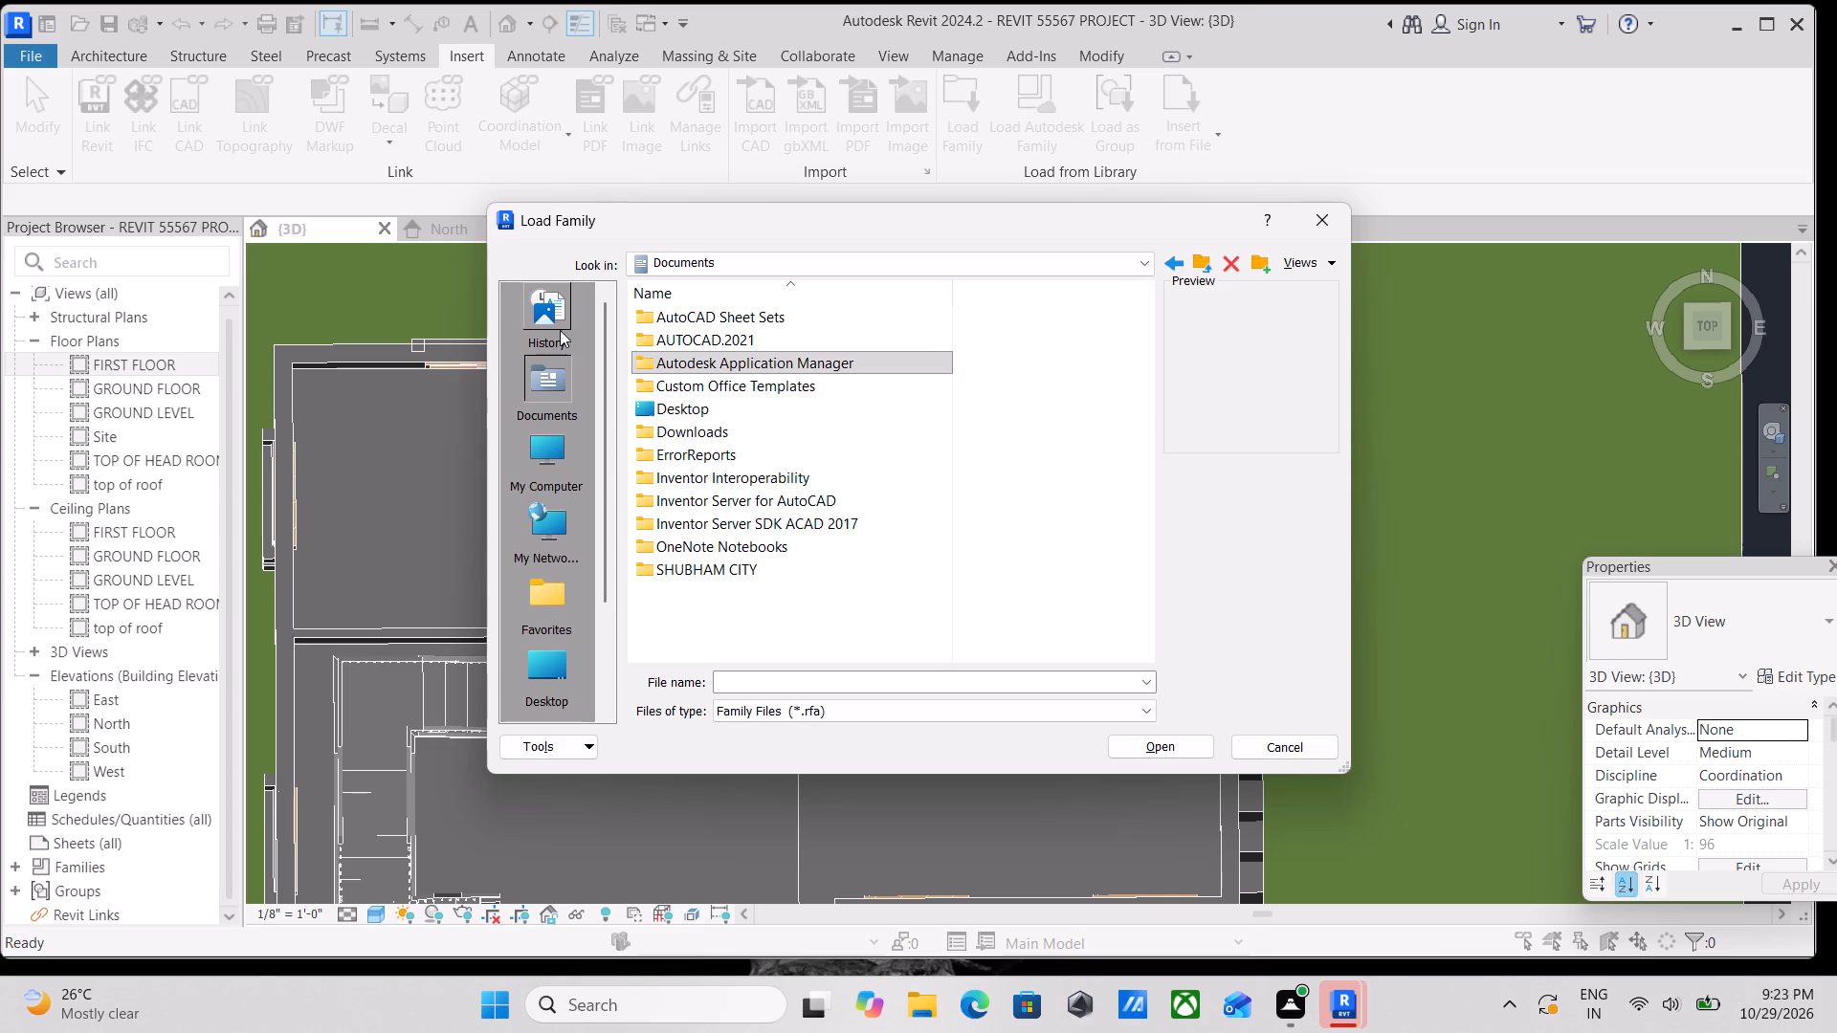
double_click(560, 330)
scroll(860, 337, "down", 1)
scroll(784, 377, "down", 1)
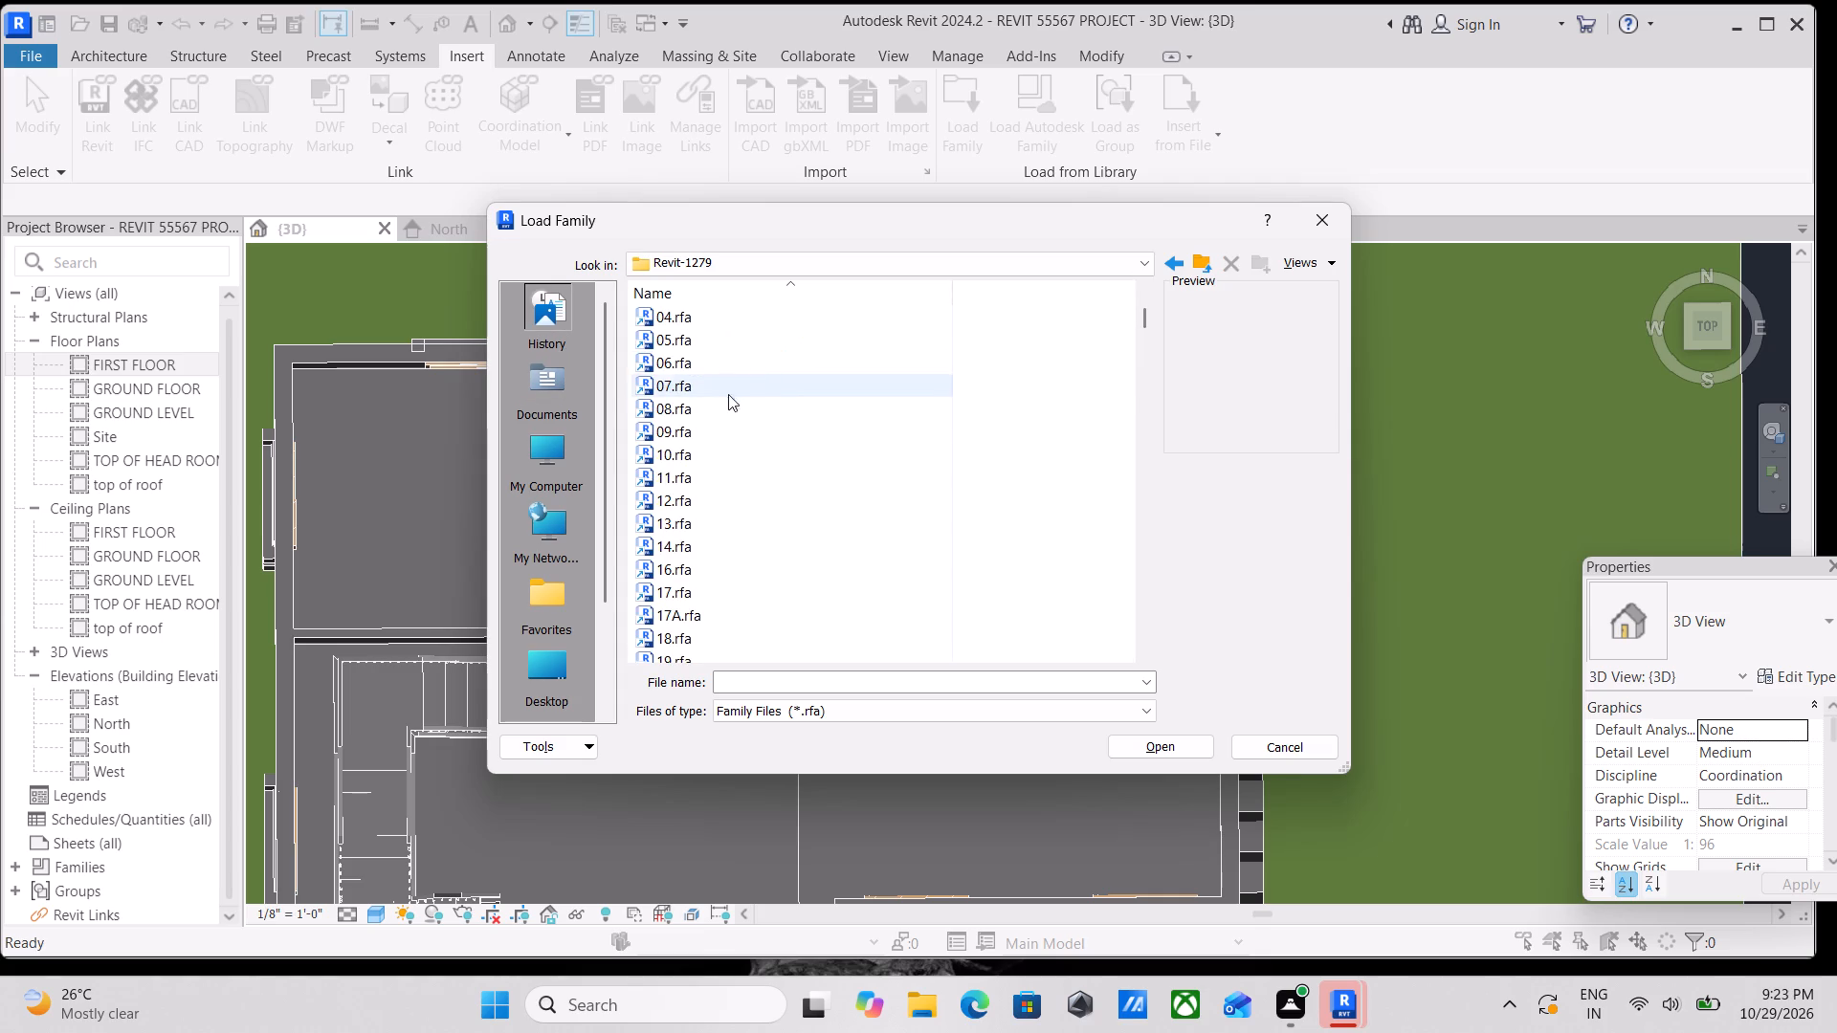
left_click(567, 378)
left_click(556, 378)
scroll(749, 441, "down", 2)
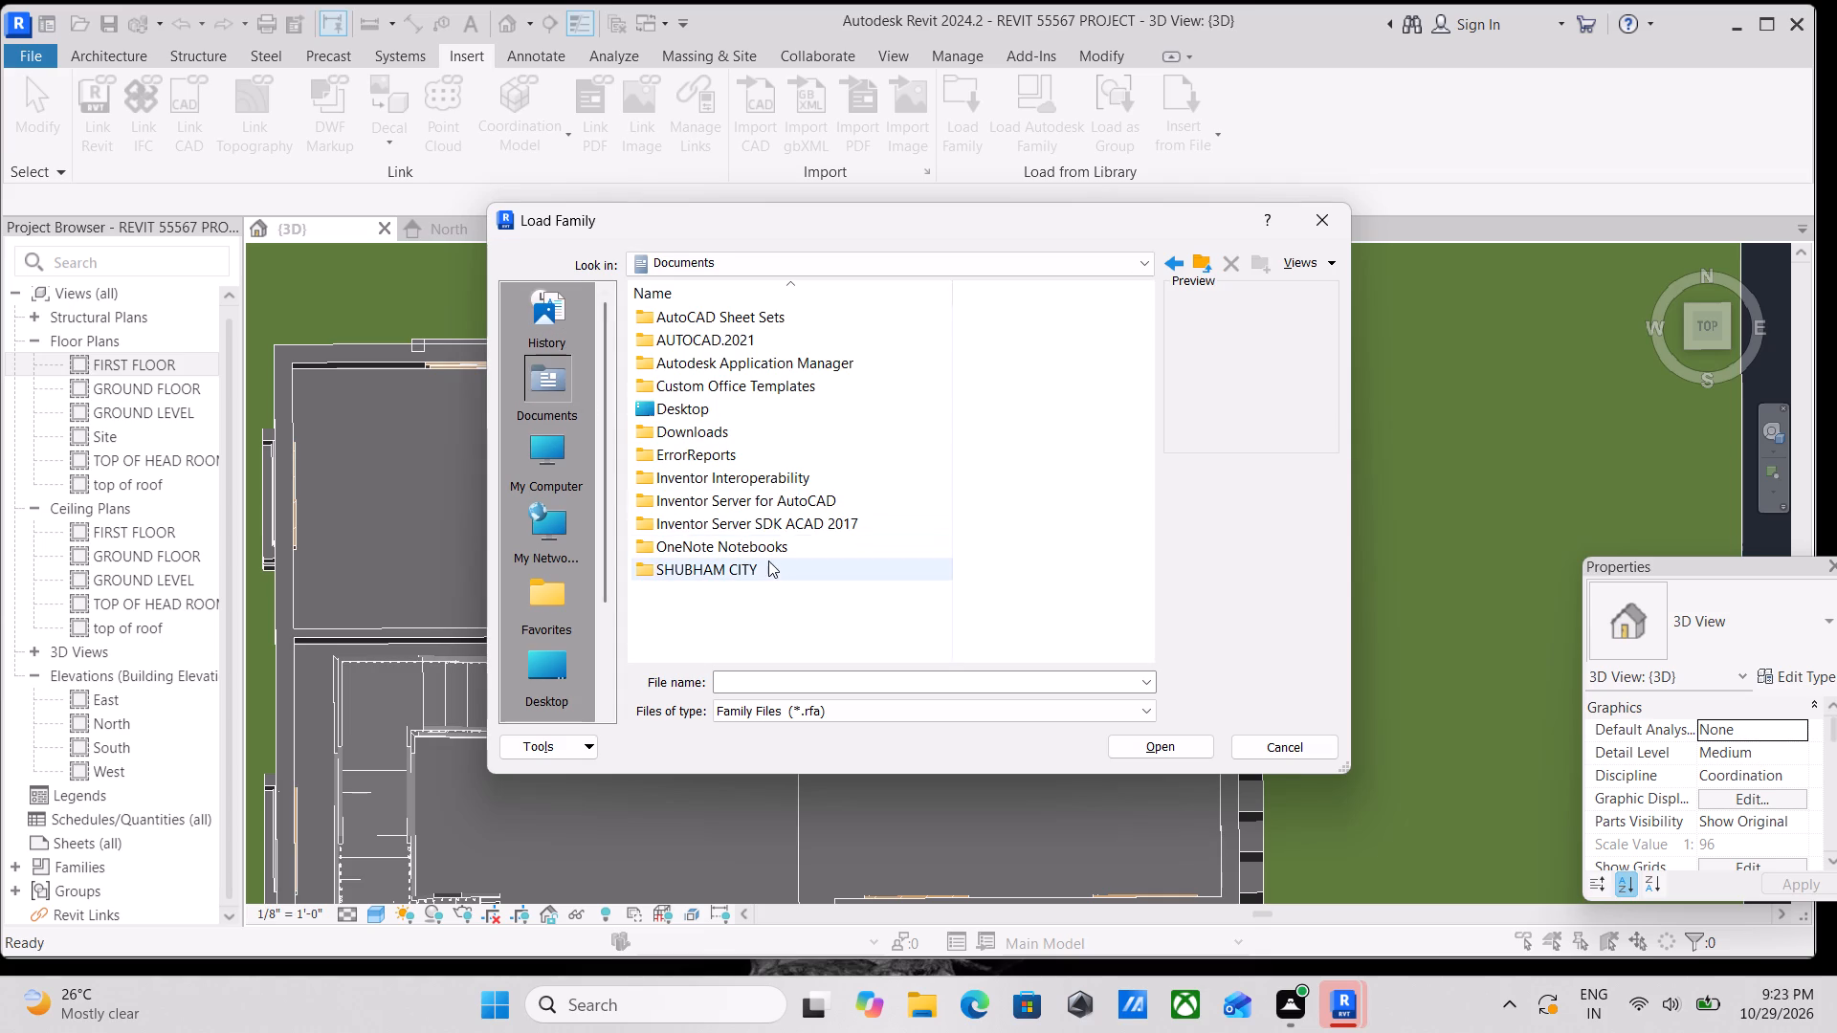
double_click(768, 560)
double_click(742, 315)
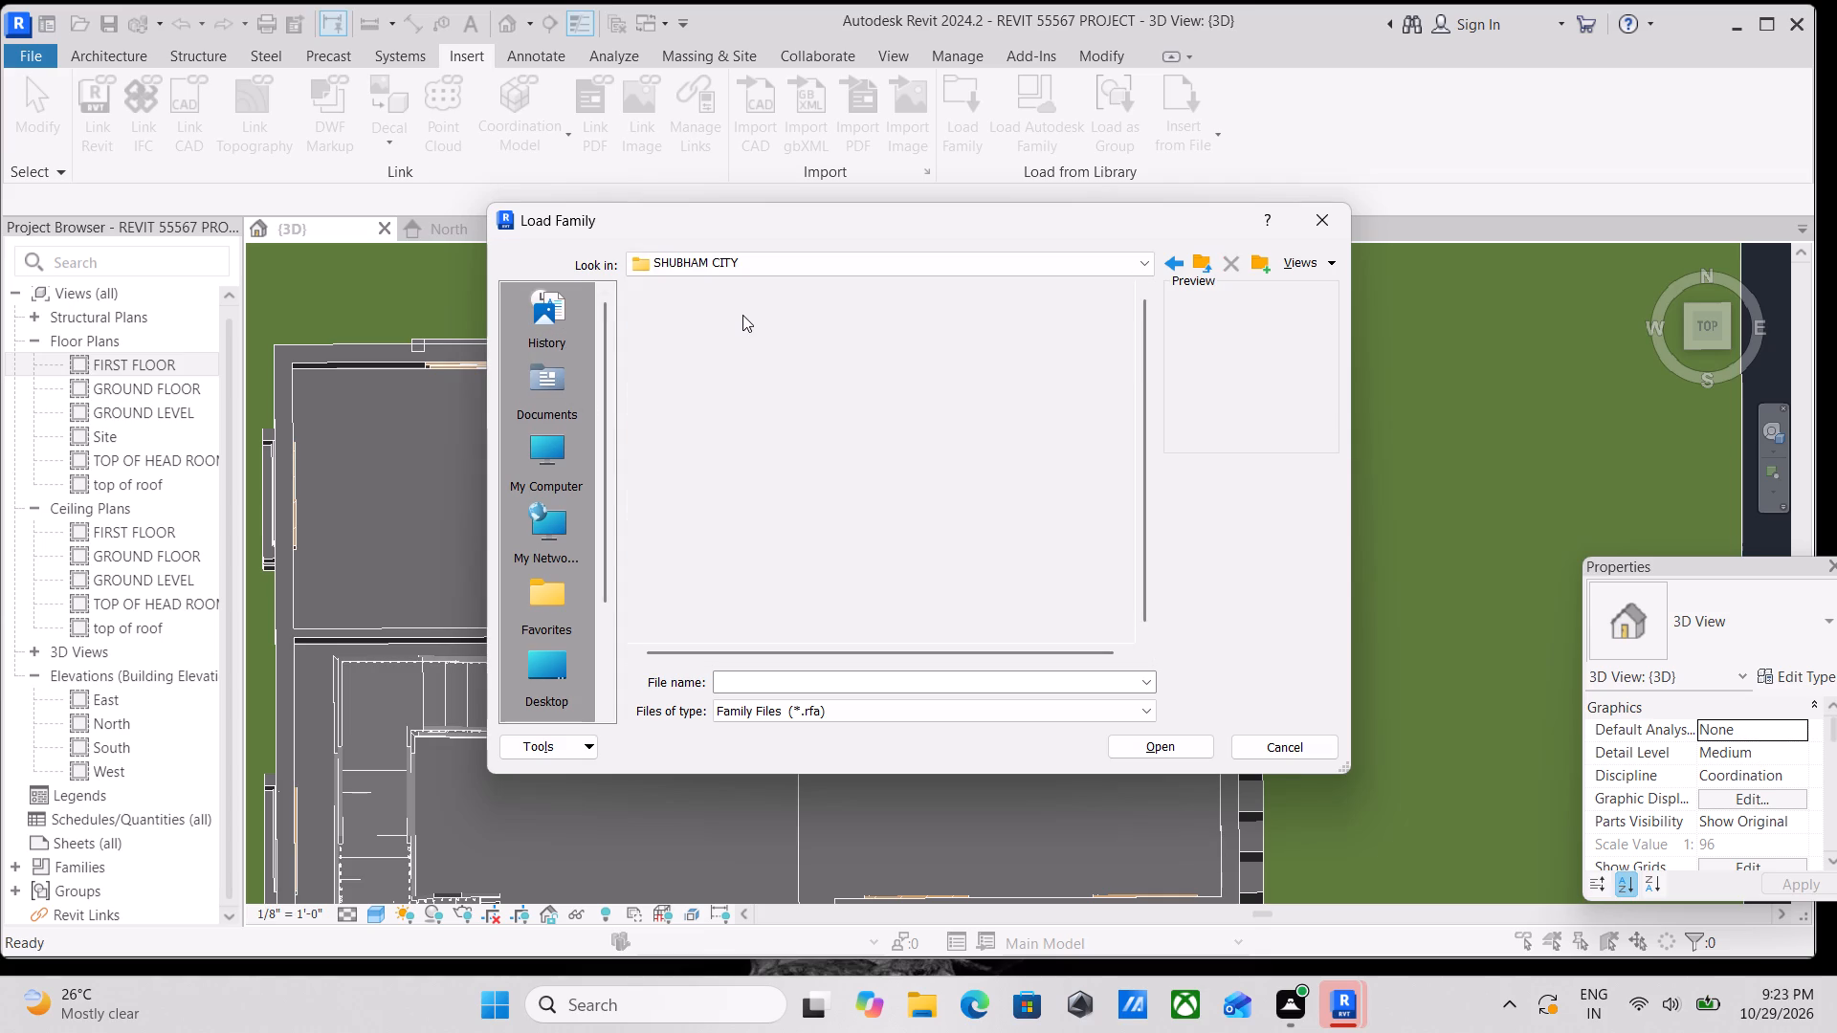
scroll(717, 389, "down", 8)
scroll(745, 730, "down", 1)
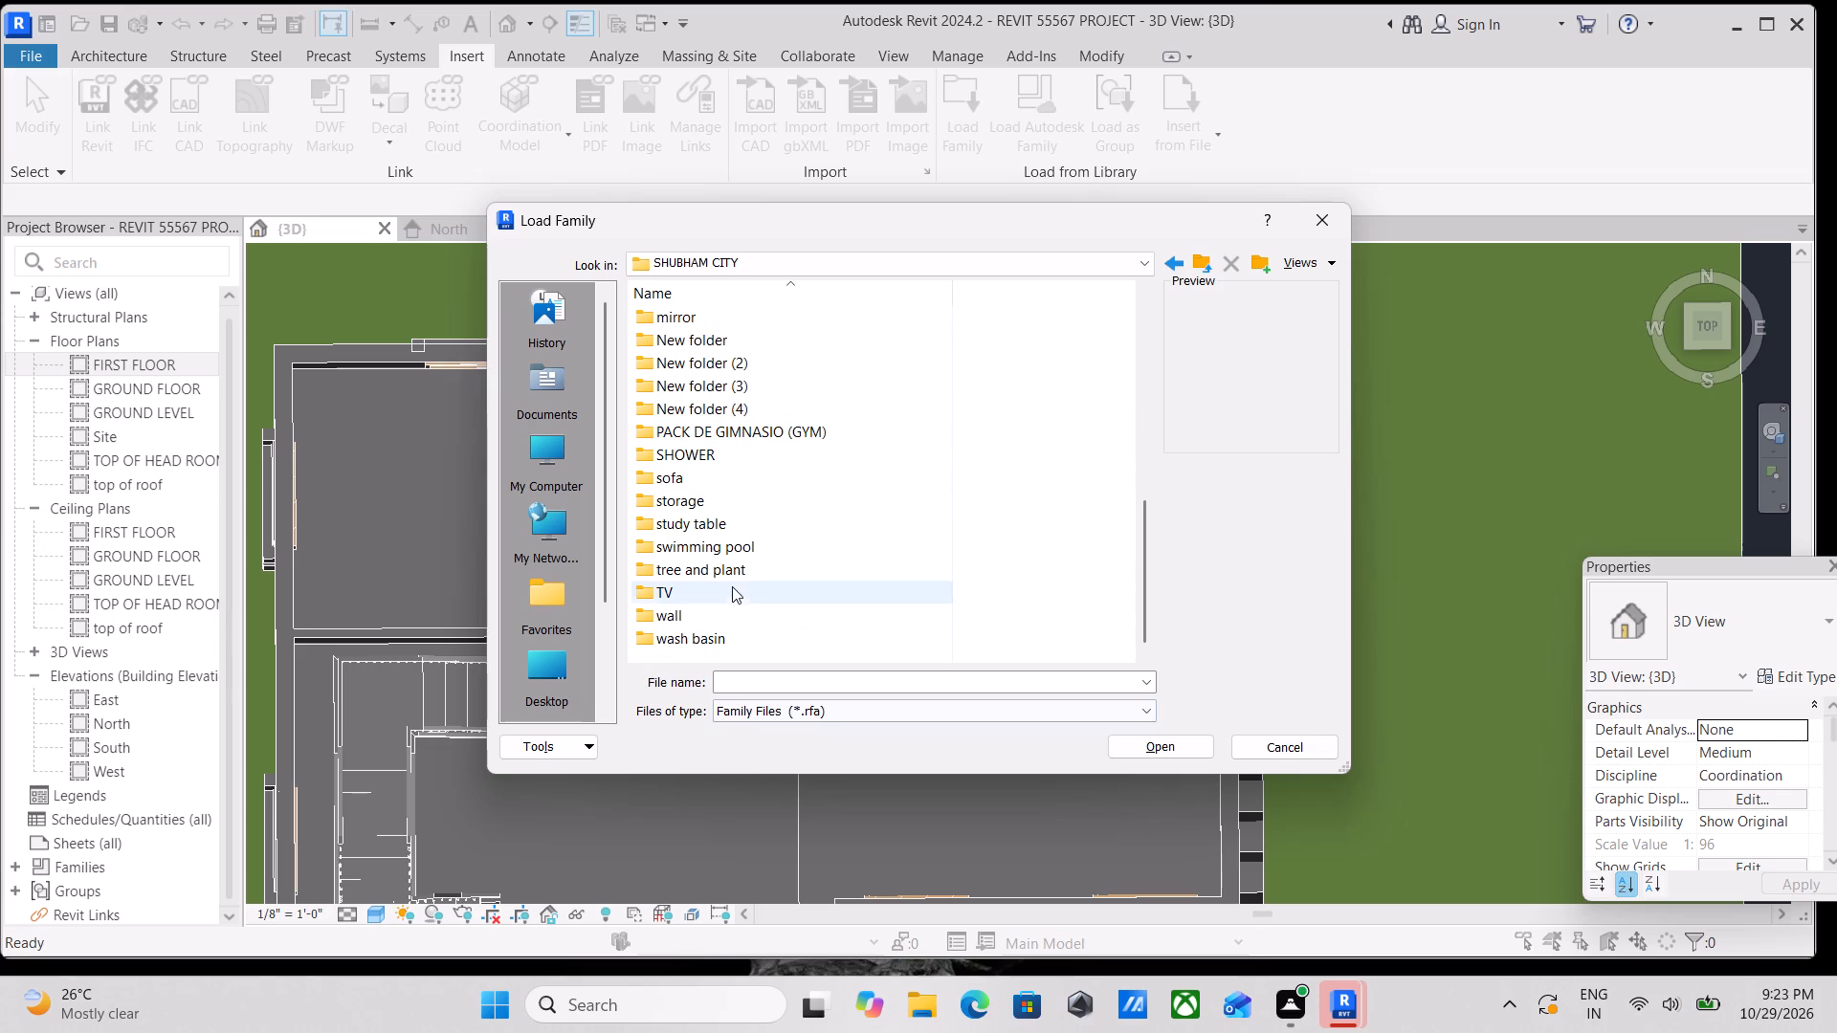
scroll(734, 584, "down", 2)
scroll(685, 637, "up", 1)
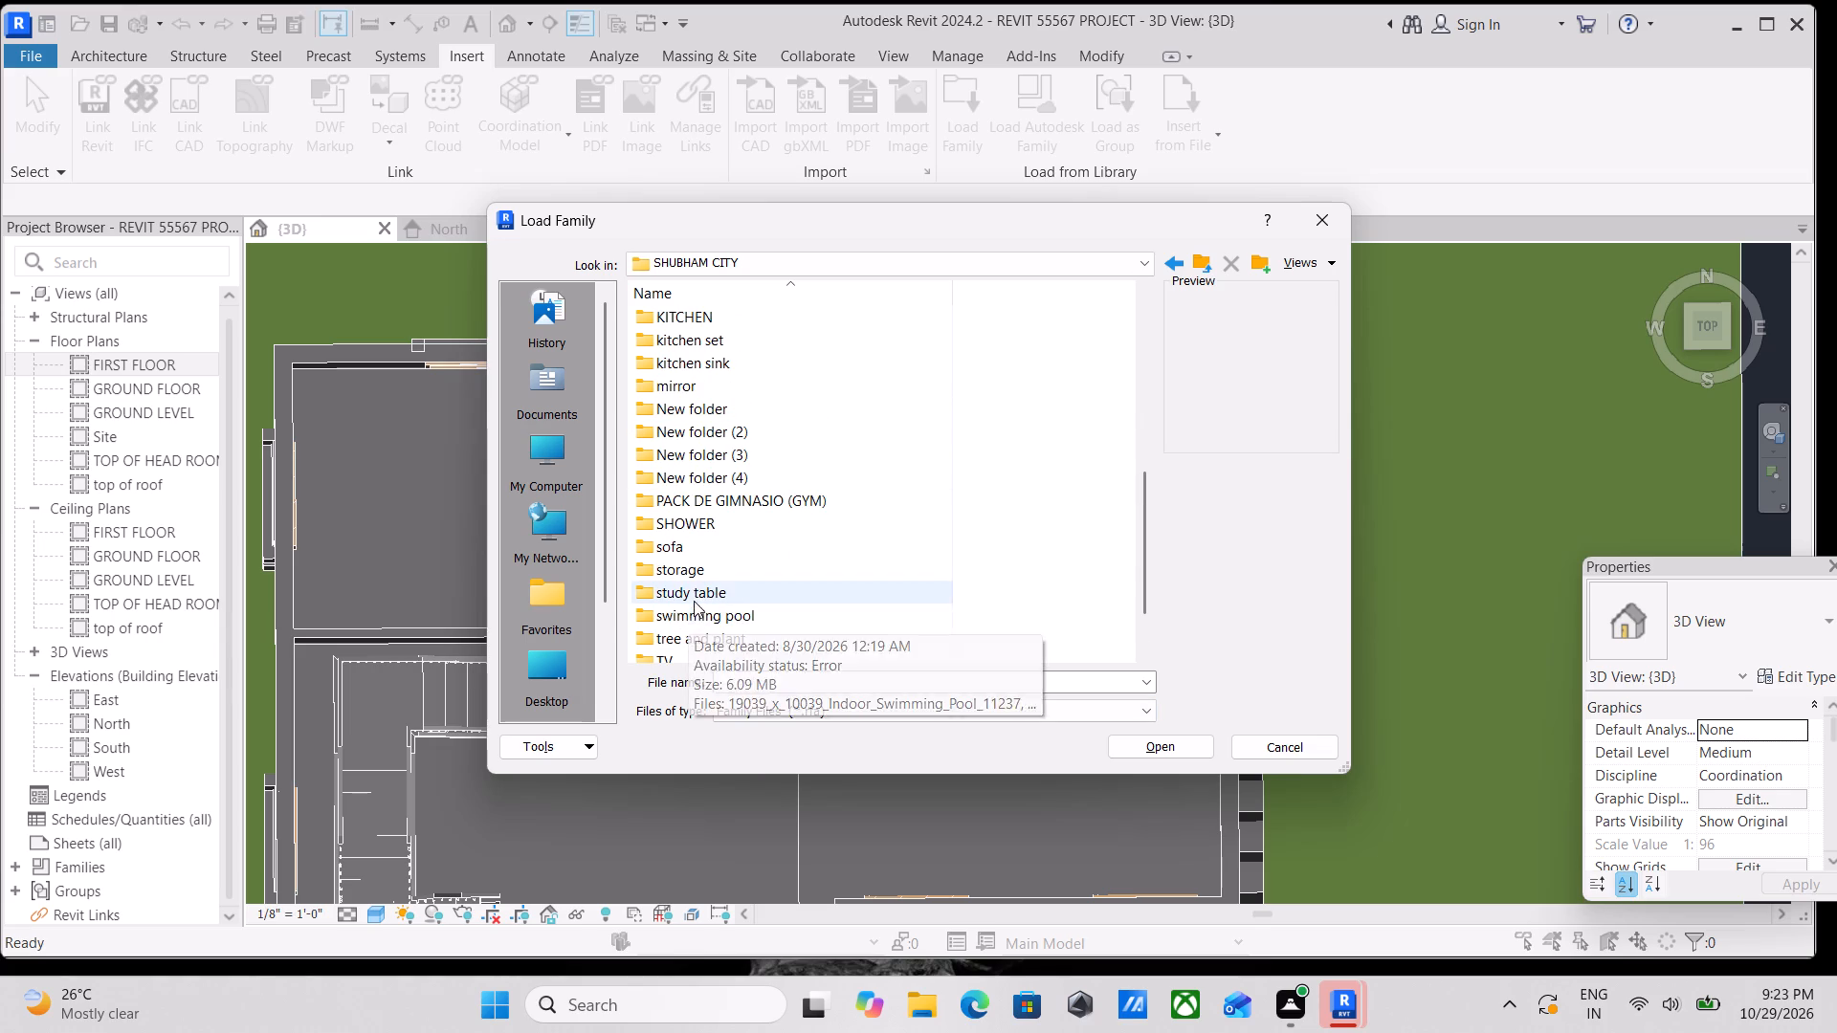
double_click(695, 543)
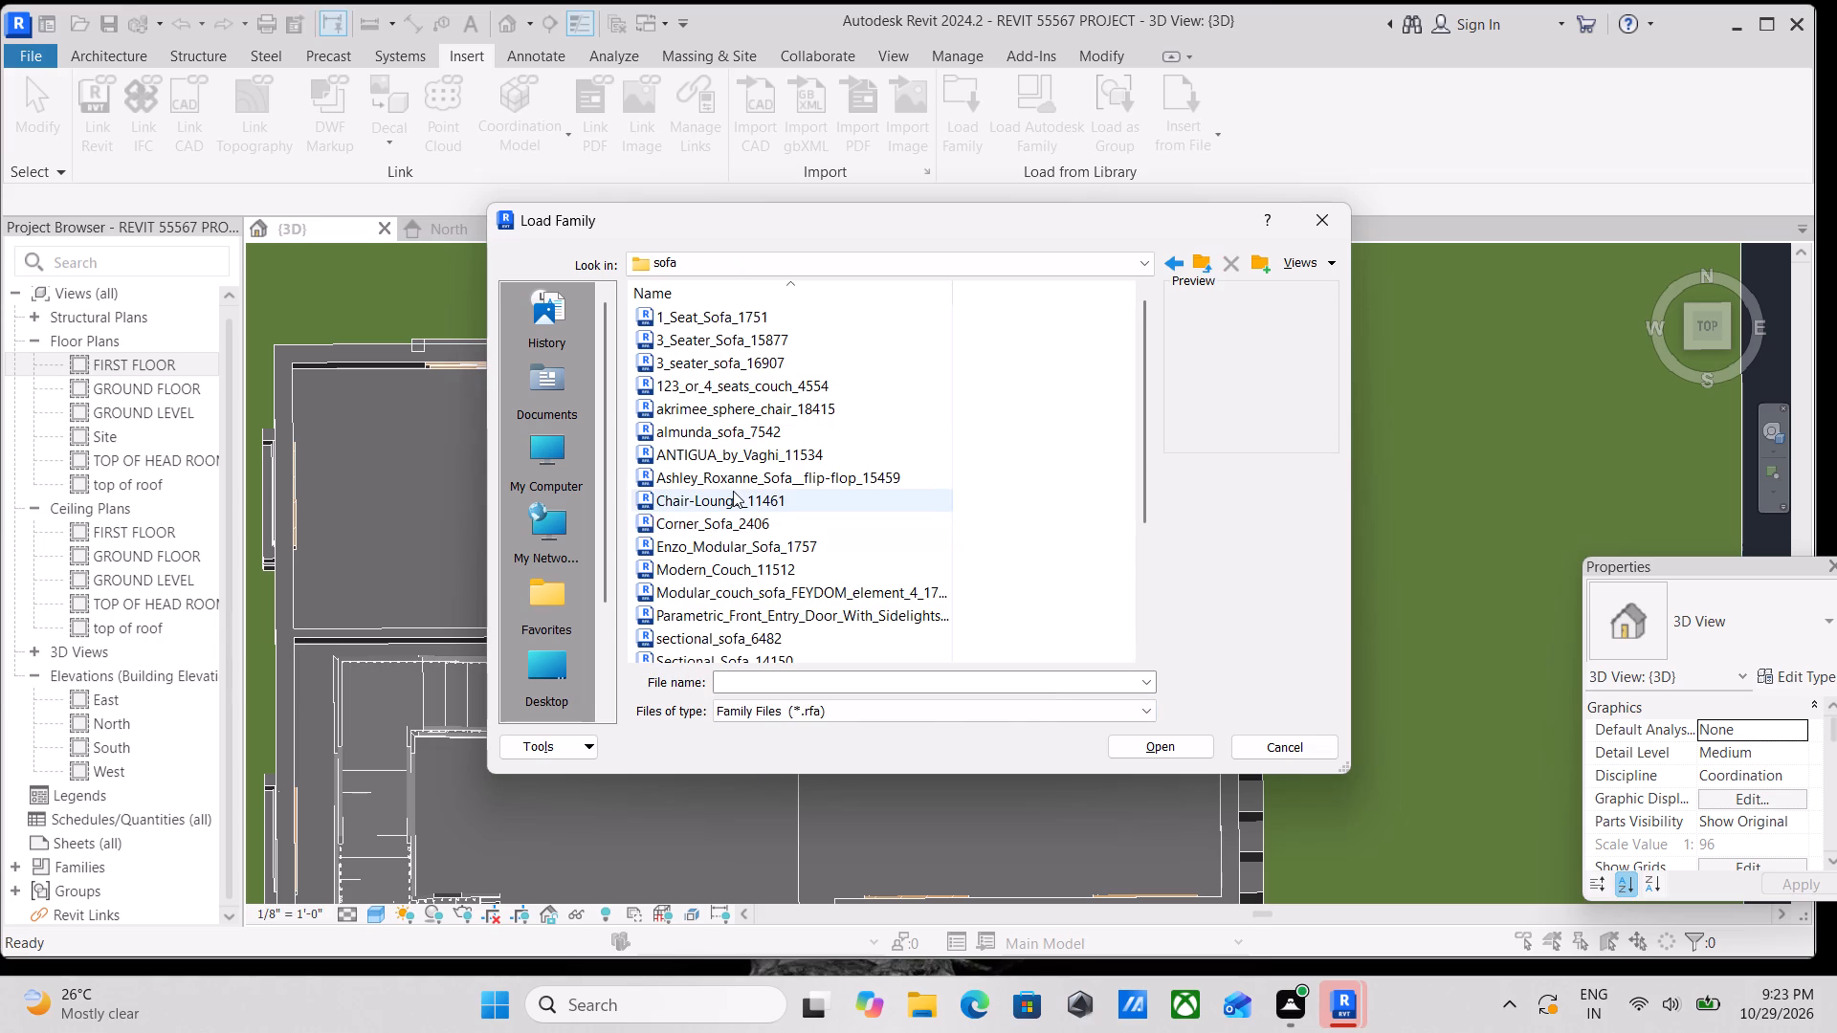
Preview several sofa families in the folder and load Sectional_Sofa_14150 into the project.
left_click(734, 484)
left_click(740, 431)
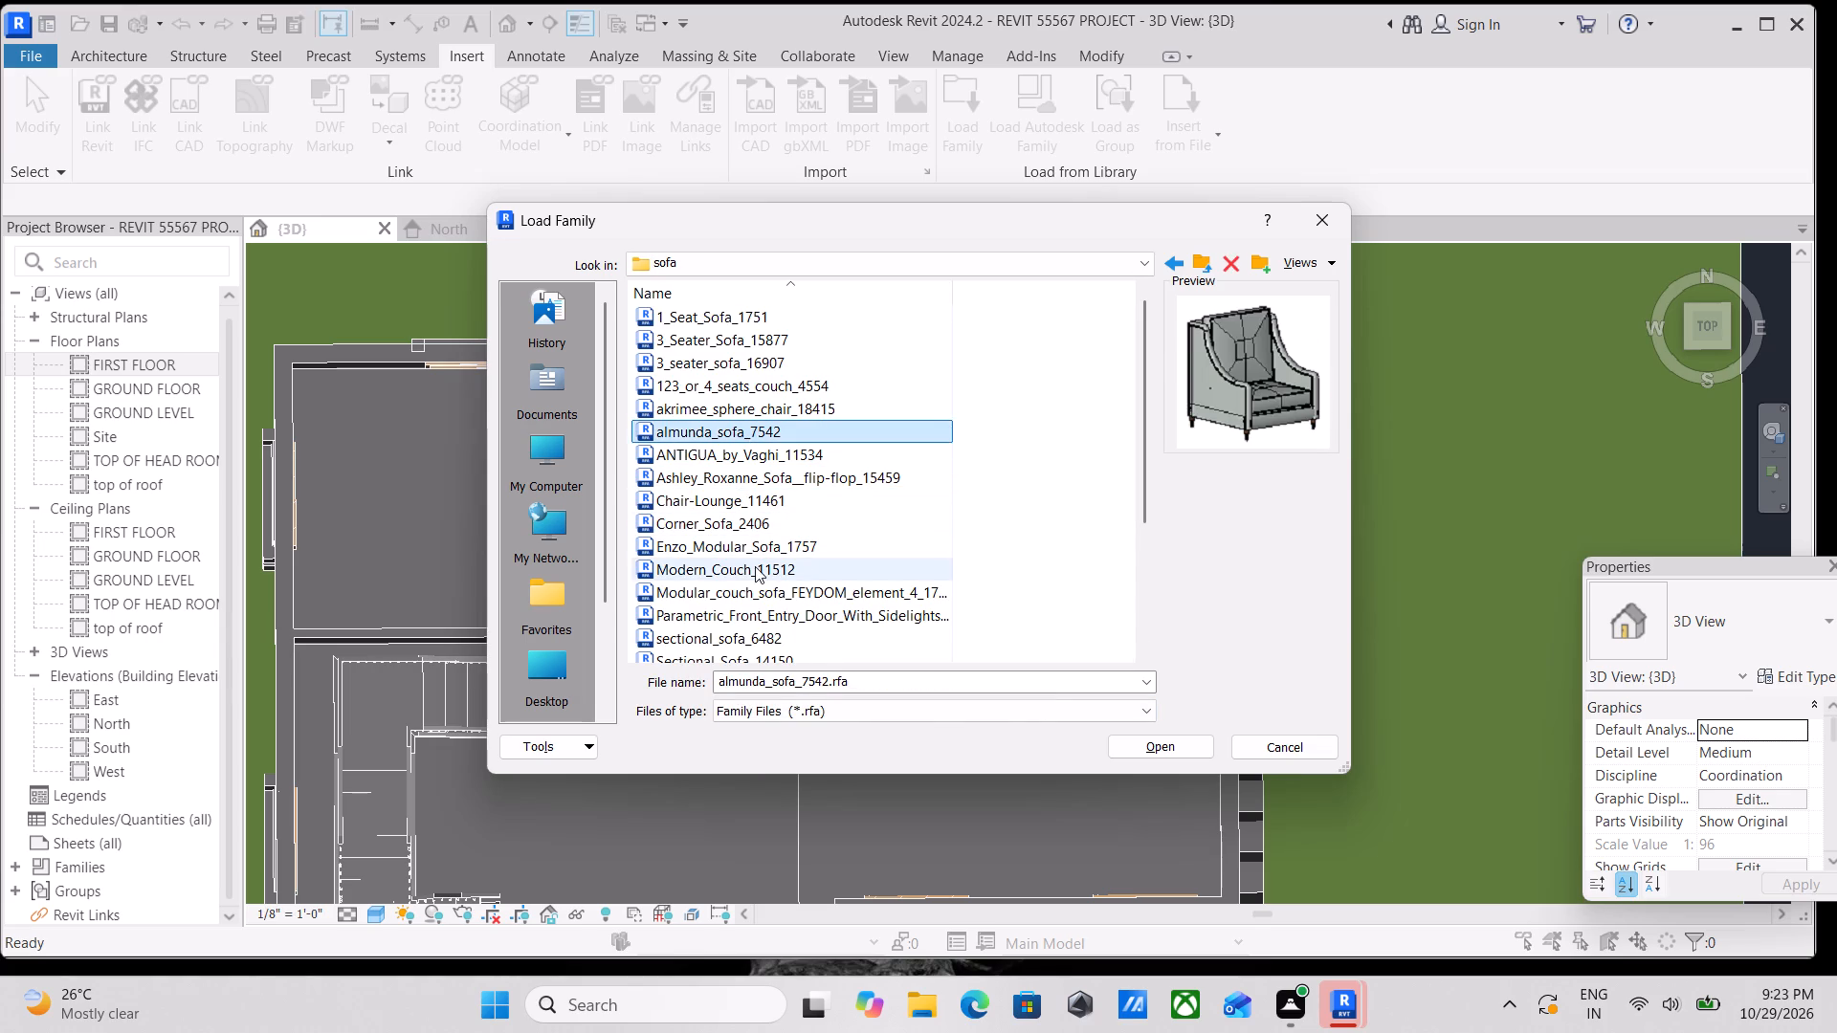
left_click(755, 566)
left_click(782, 613)
scroll(786, 597, "down", 2)
left_click(748, 575)
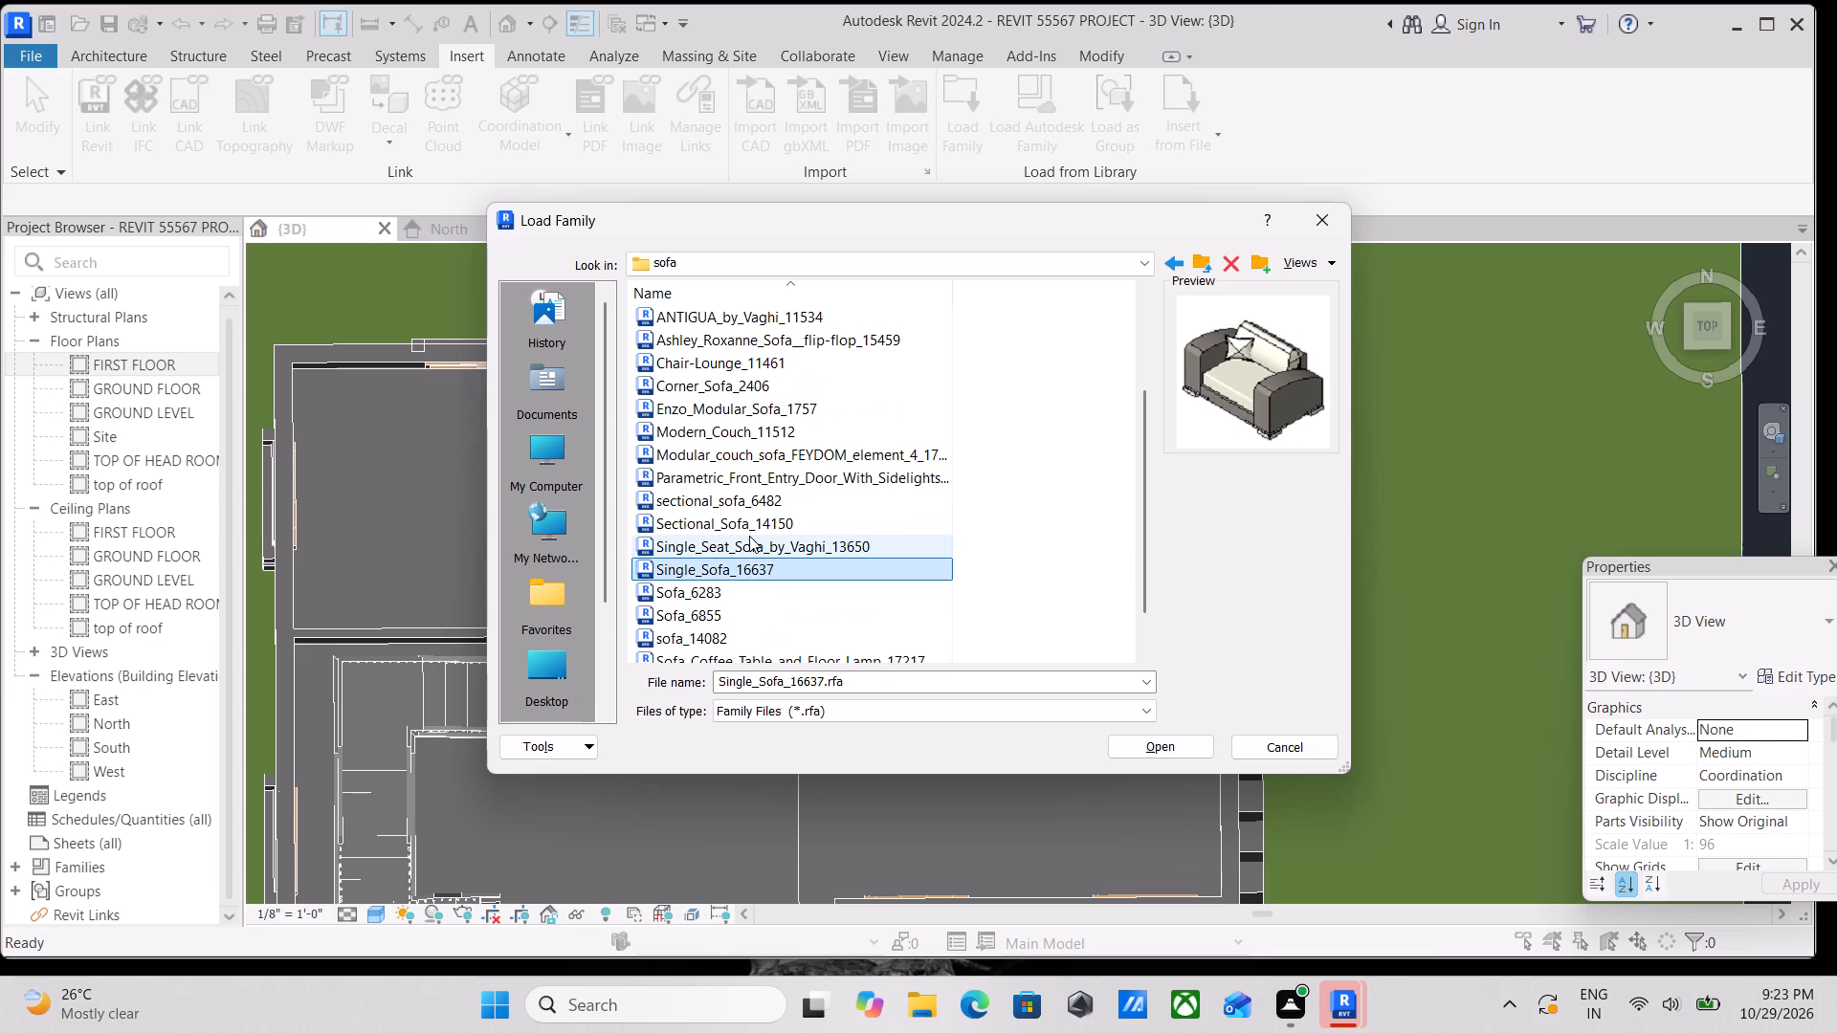
left_click(749, 536)
left_click(750, 495)
left_click(753, 522)
left_click(770, 465)
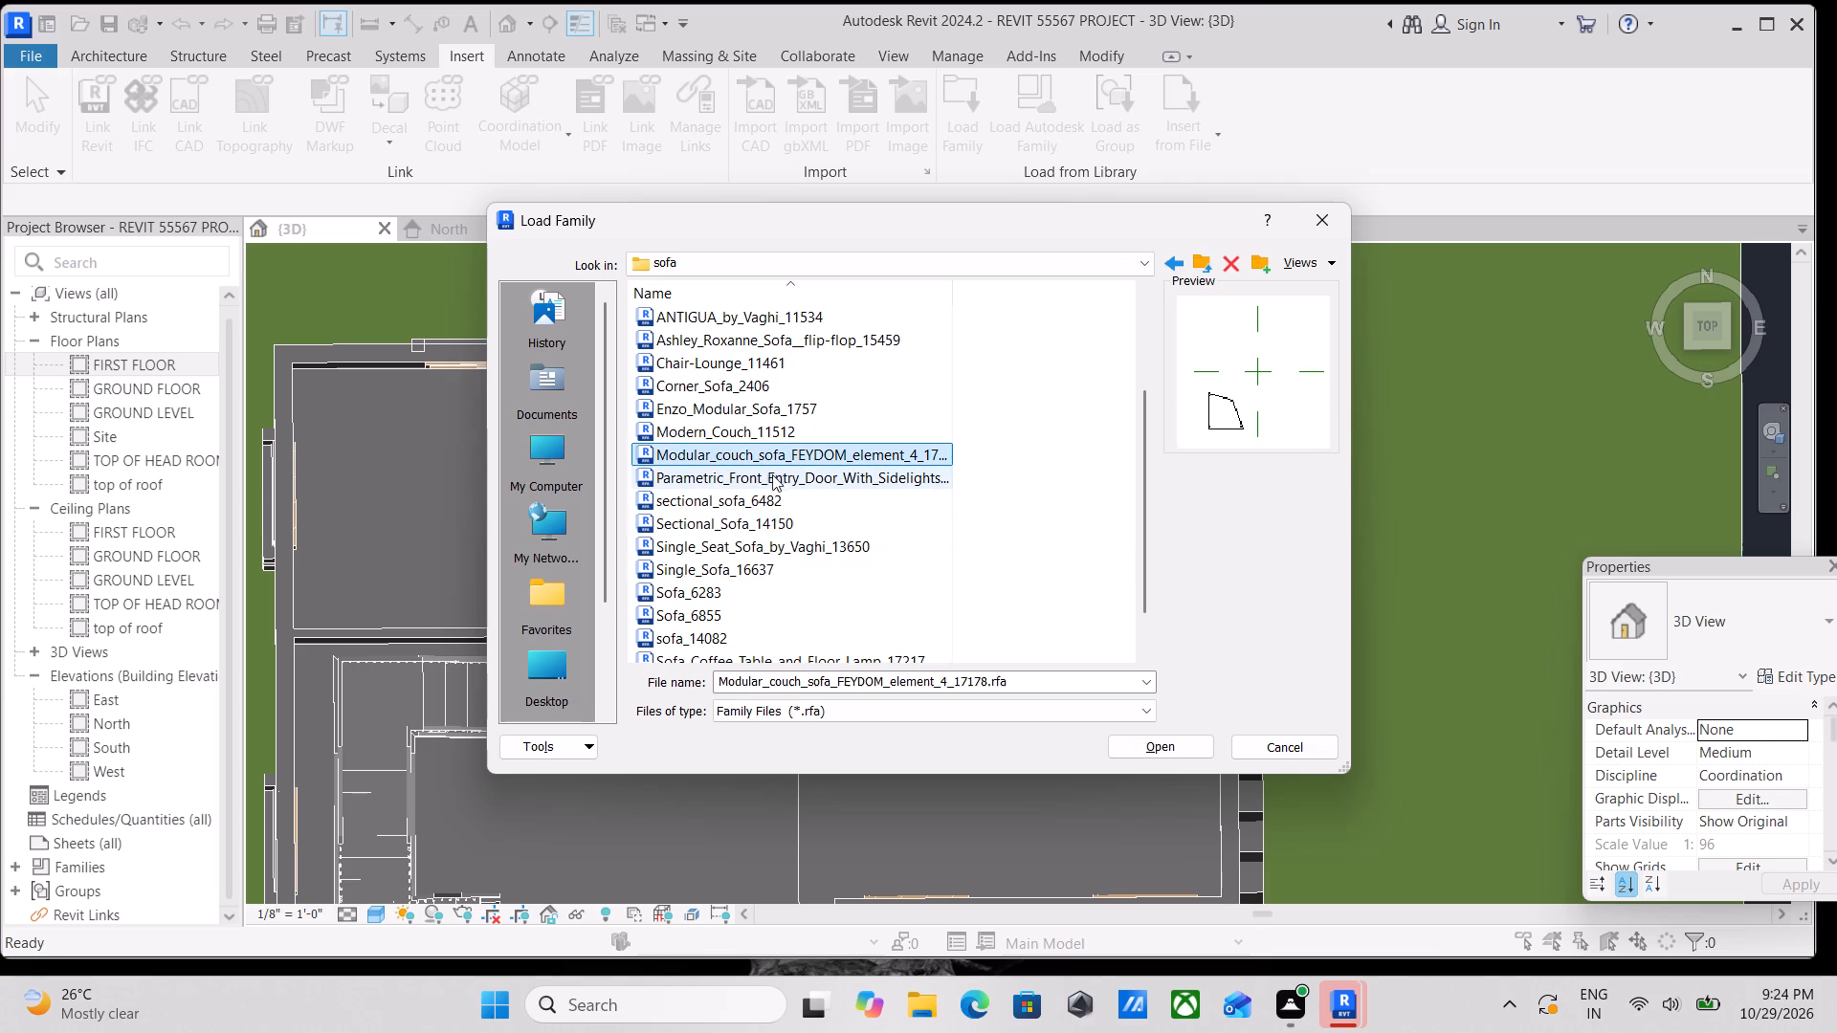
left_click(768, 512)
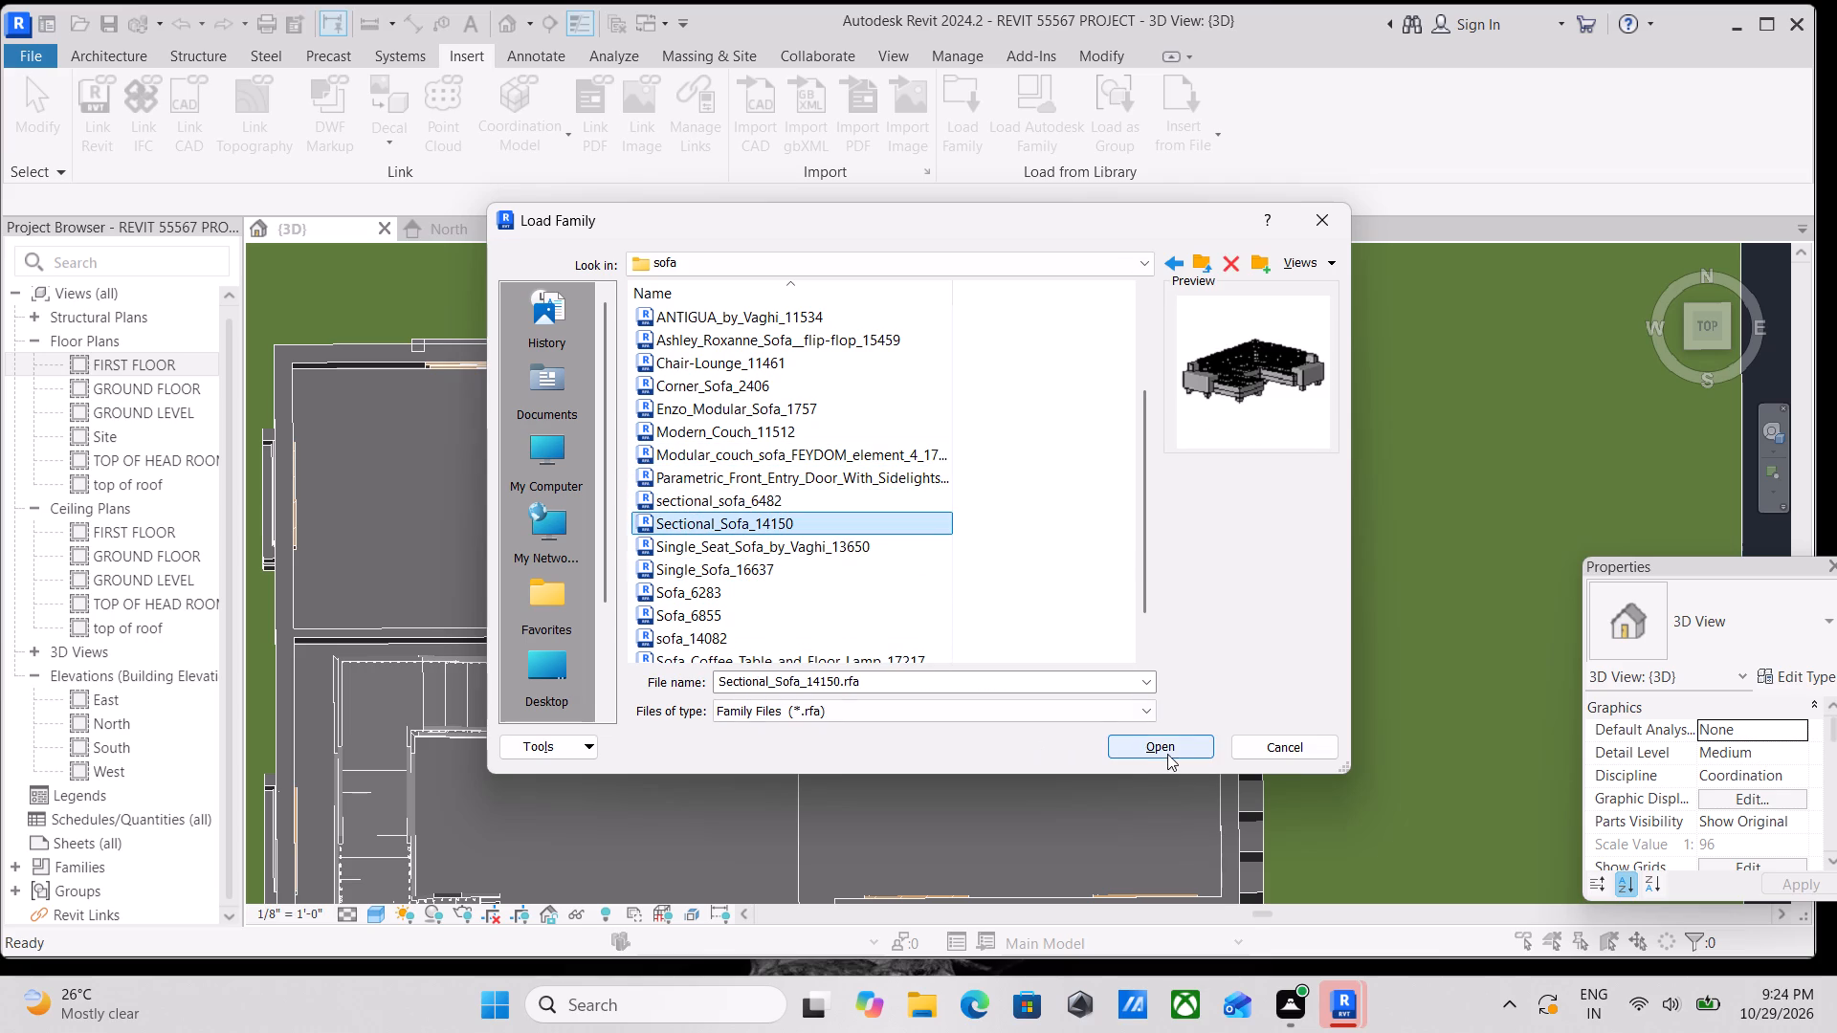
left_click(1167, 754)
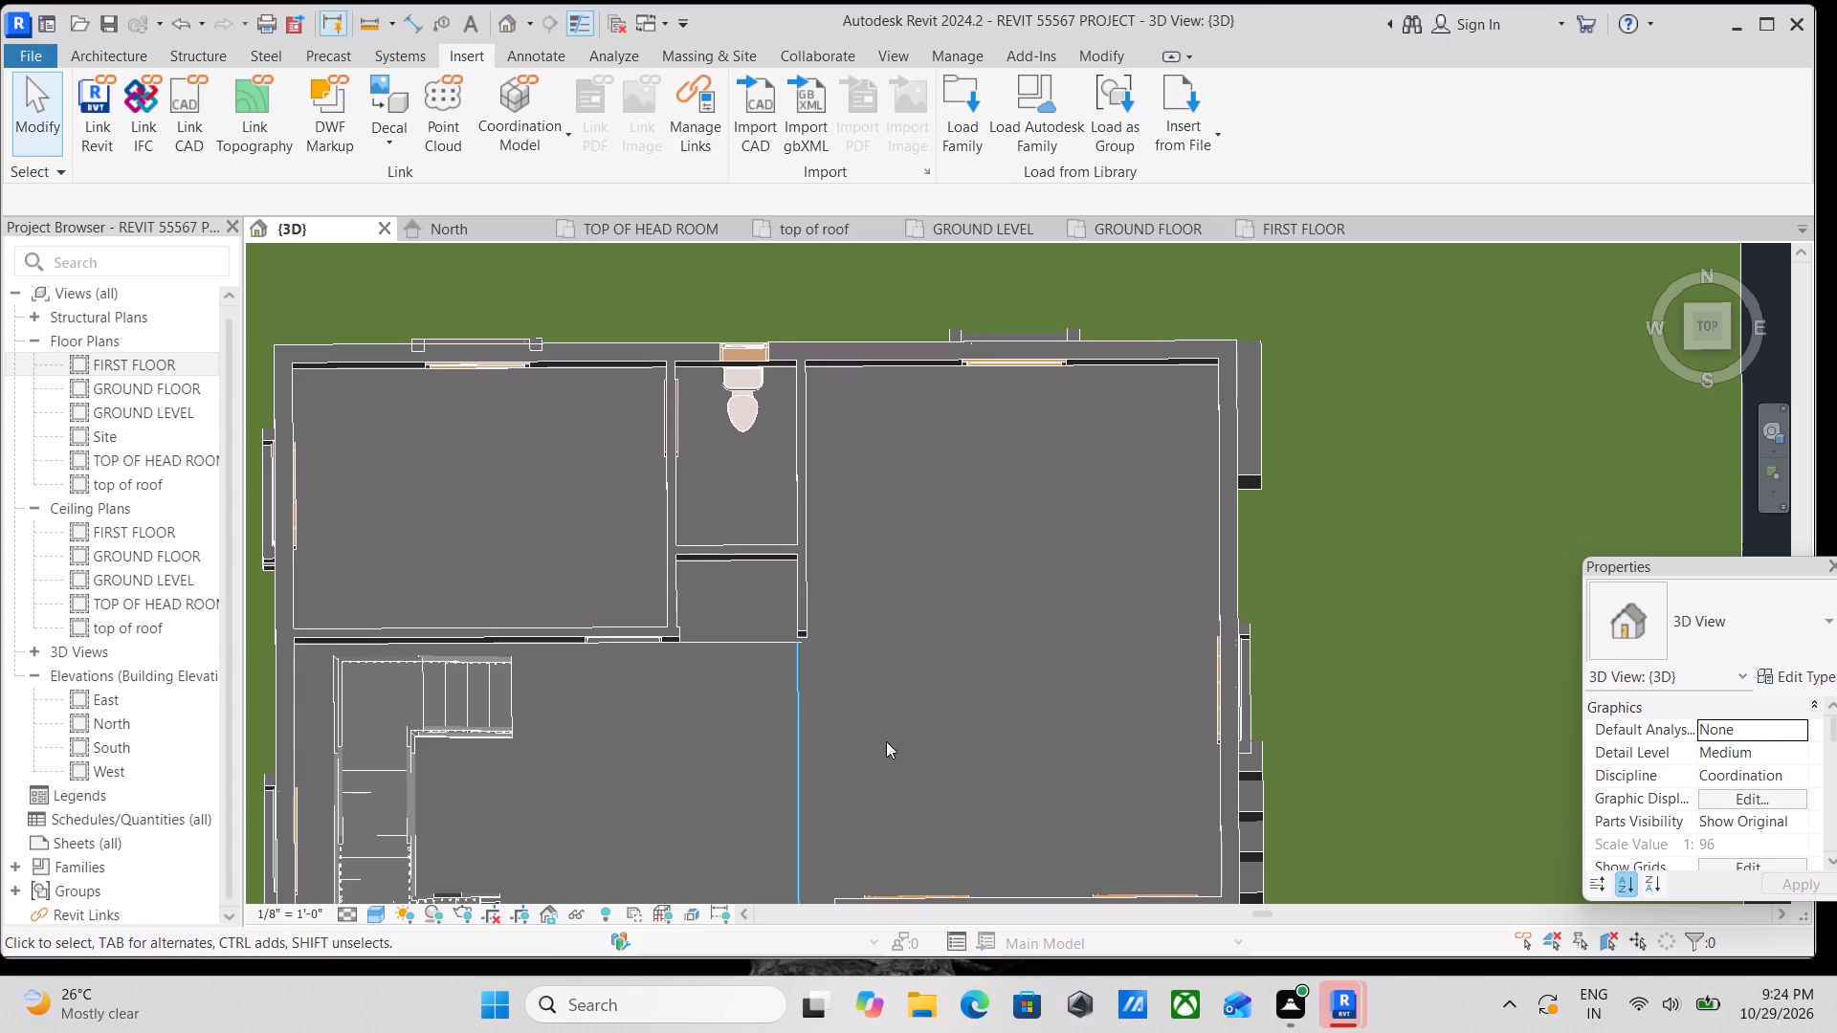
Place one Sectional_Sofa_14150 in the large rear room's northeast corner, beside the north window wall.
left_click(110, 56)
left_click(284, 147)
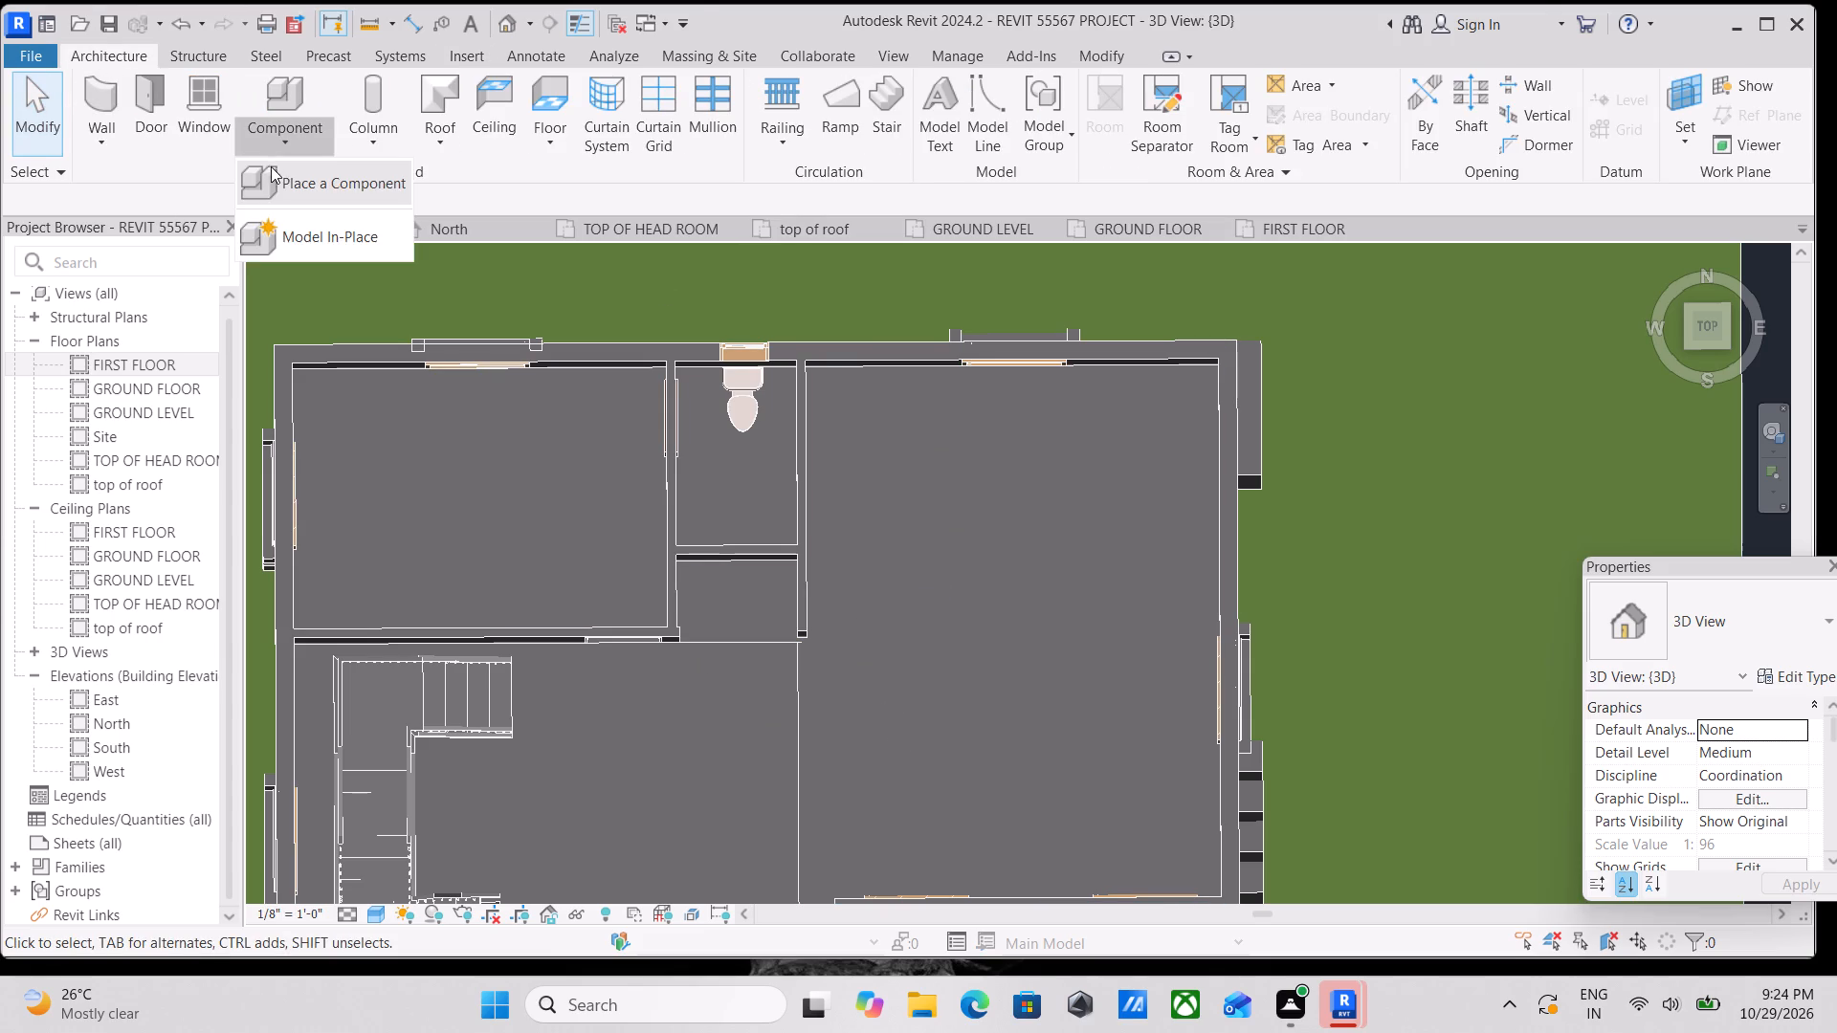
left_click(273, 170)
scroll(930, 545, "down", 3)
middle_click_drag(927, 552, 922, 524)
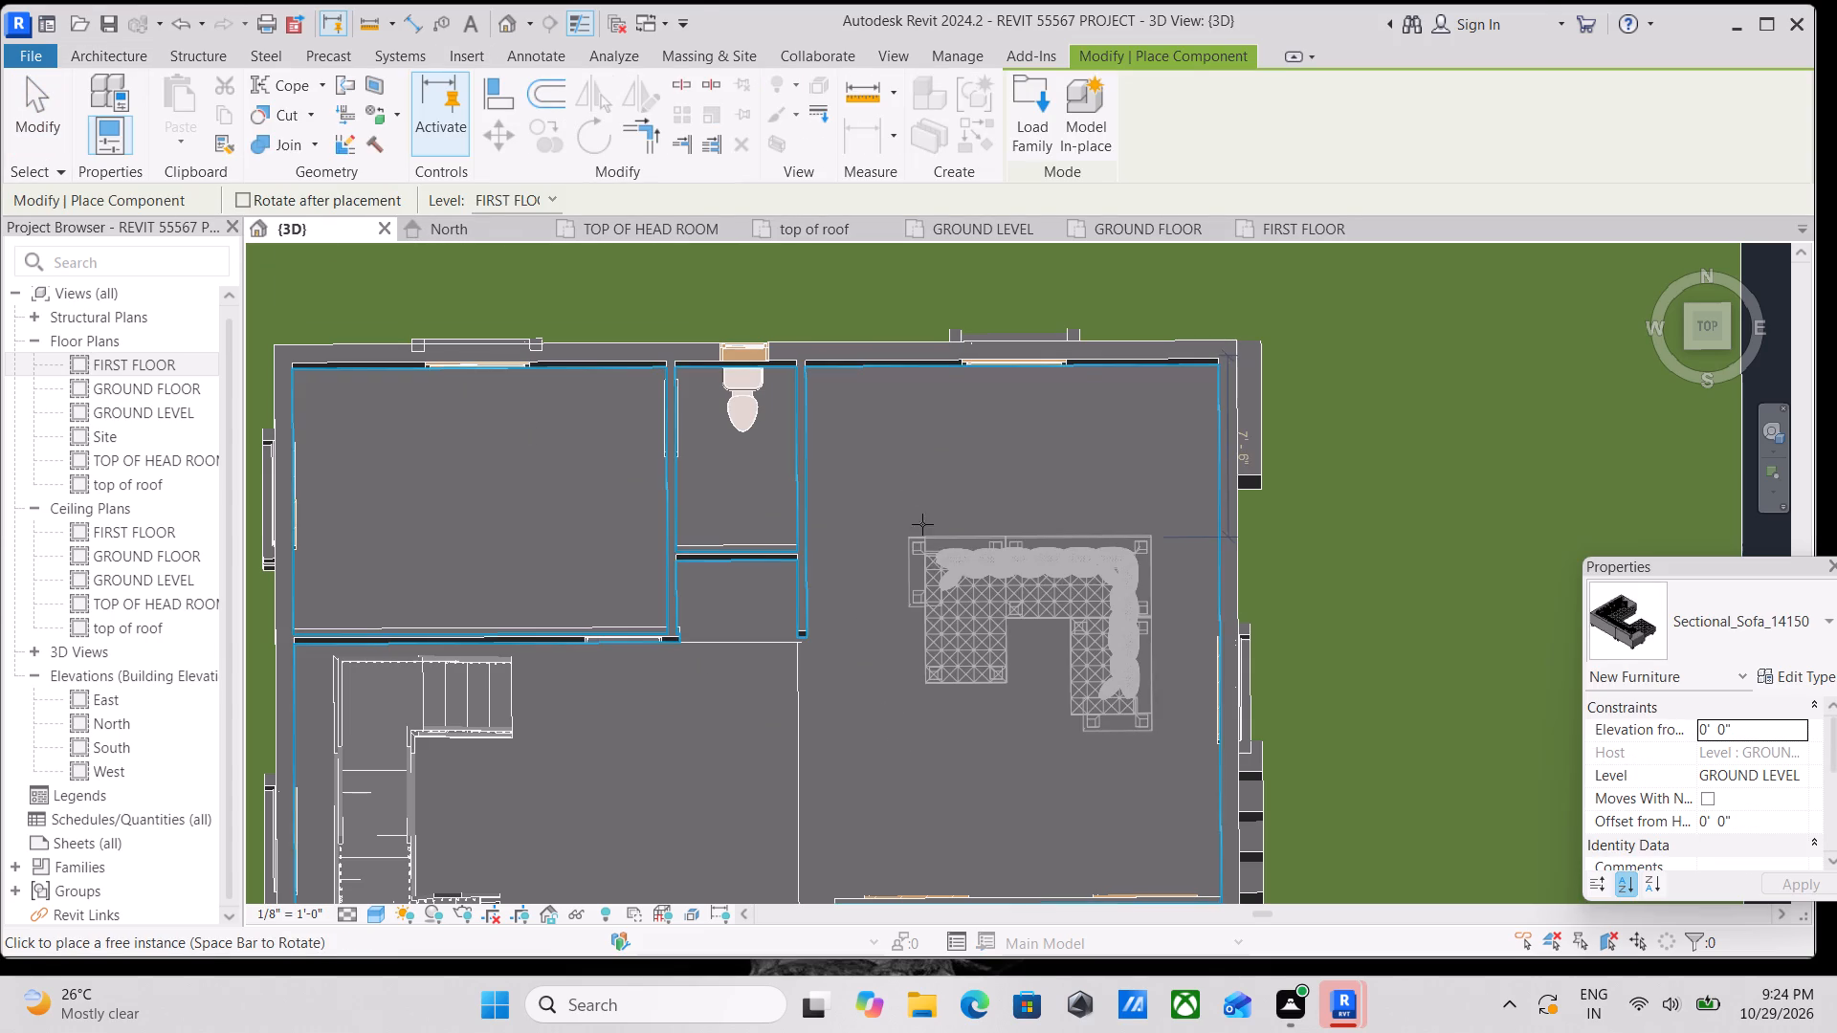
middle_click_drag(922, 524, 892, 365)
middle_click_drag(897, 373, 864, 521)
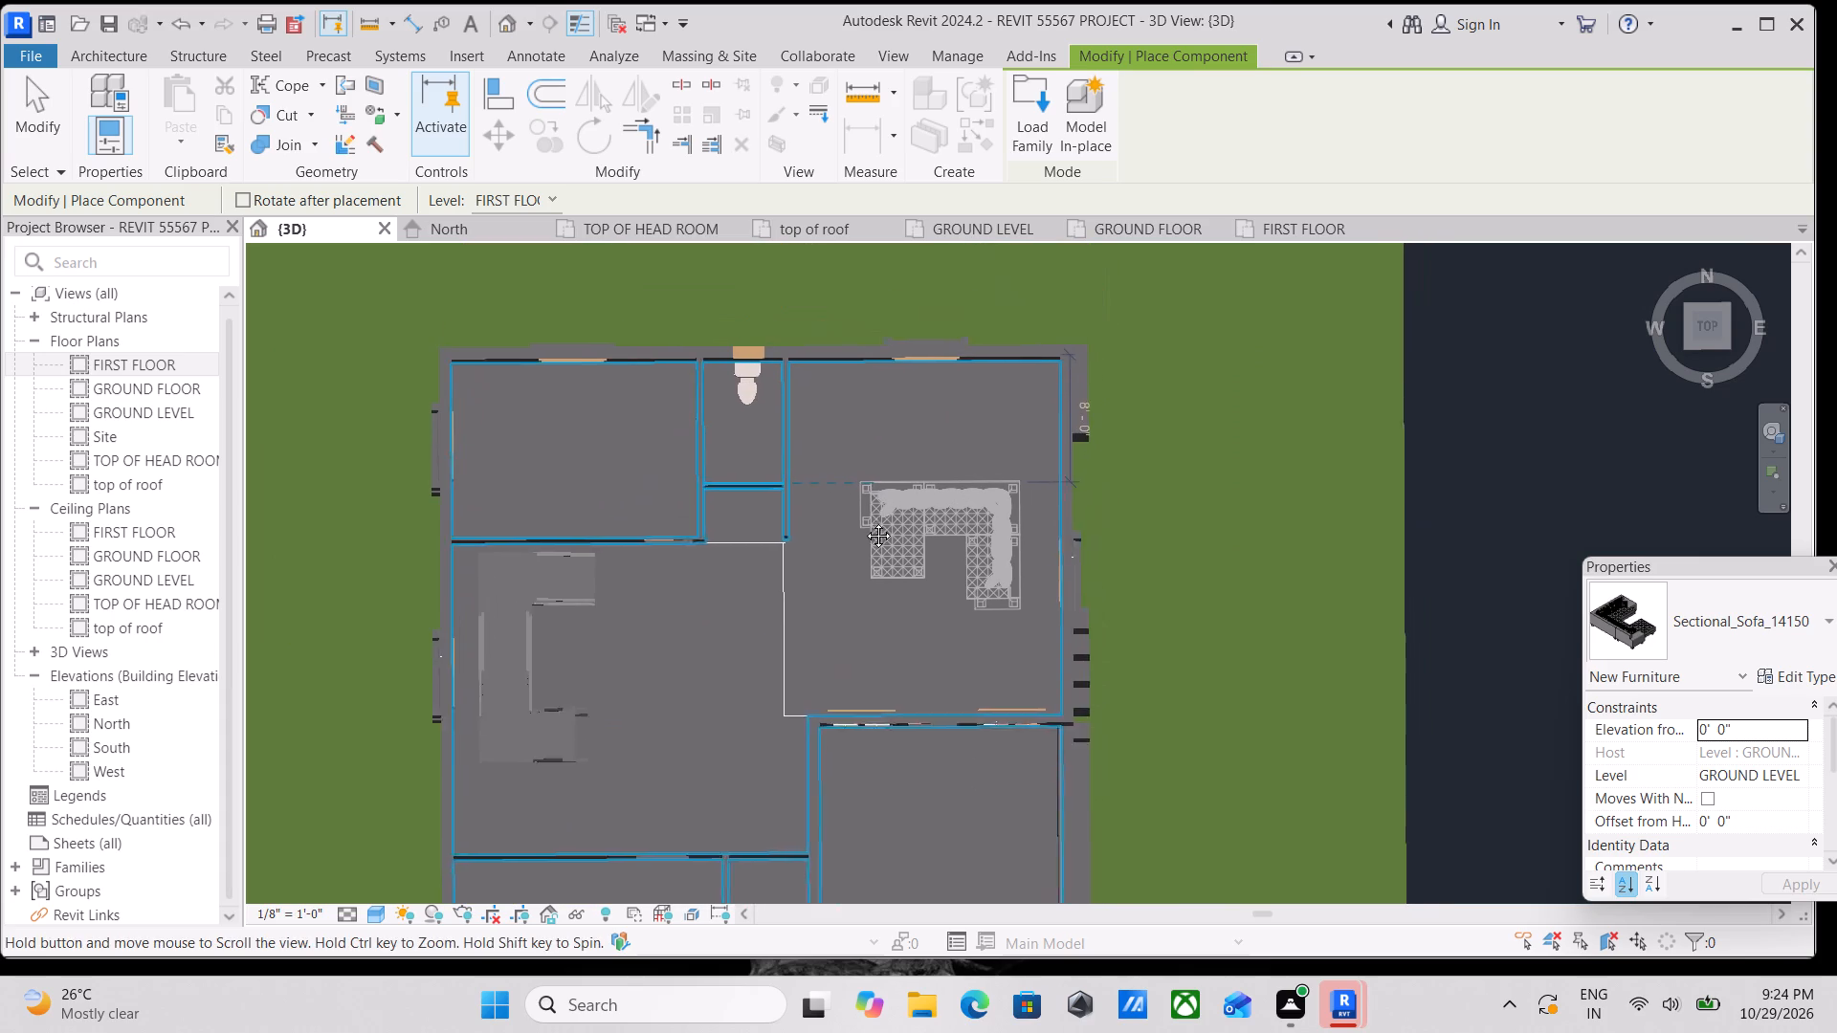
middle_click_drag(864, 521, 861, 529)
scroll(885, 468, "up", 3)
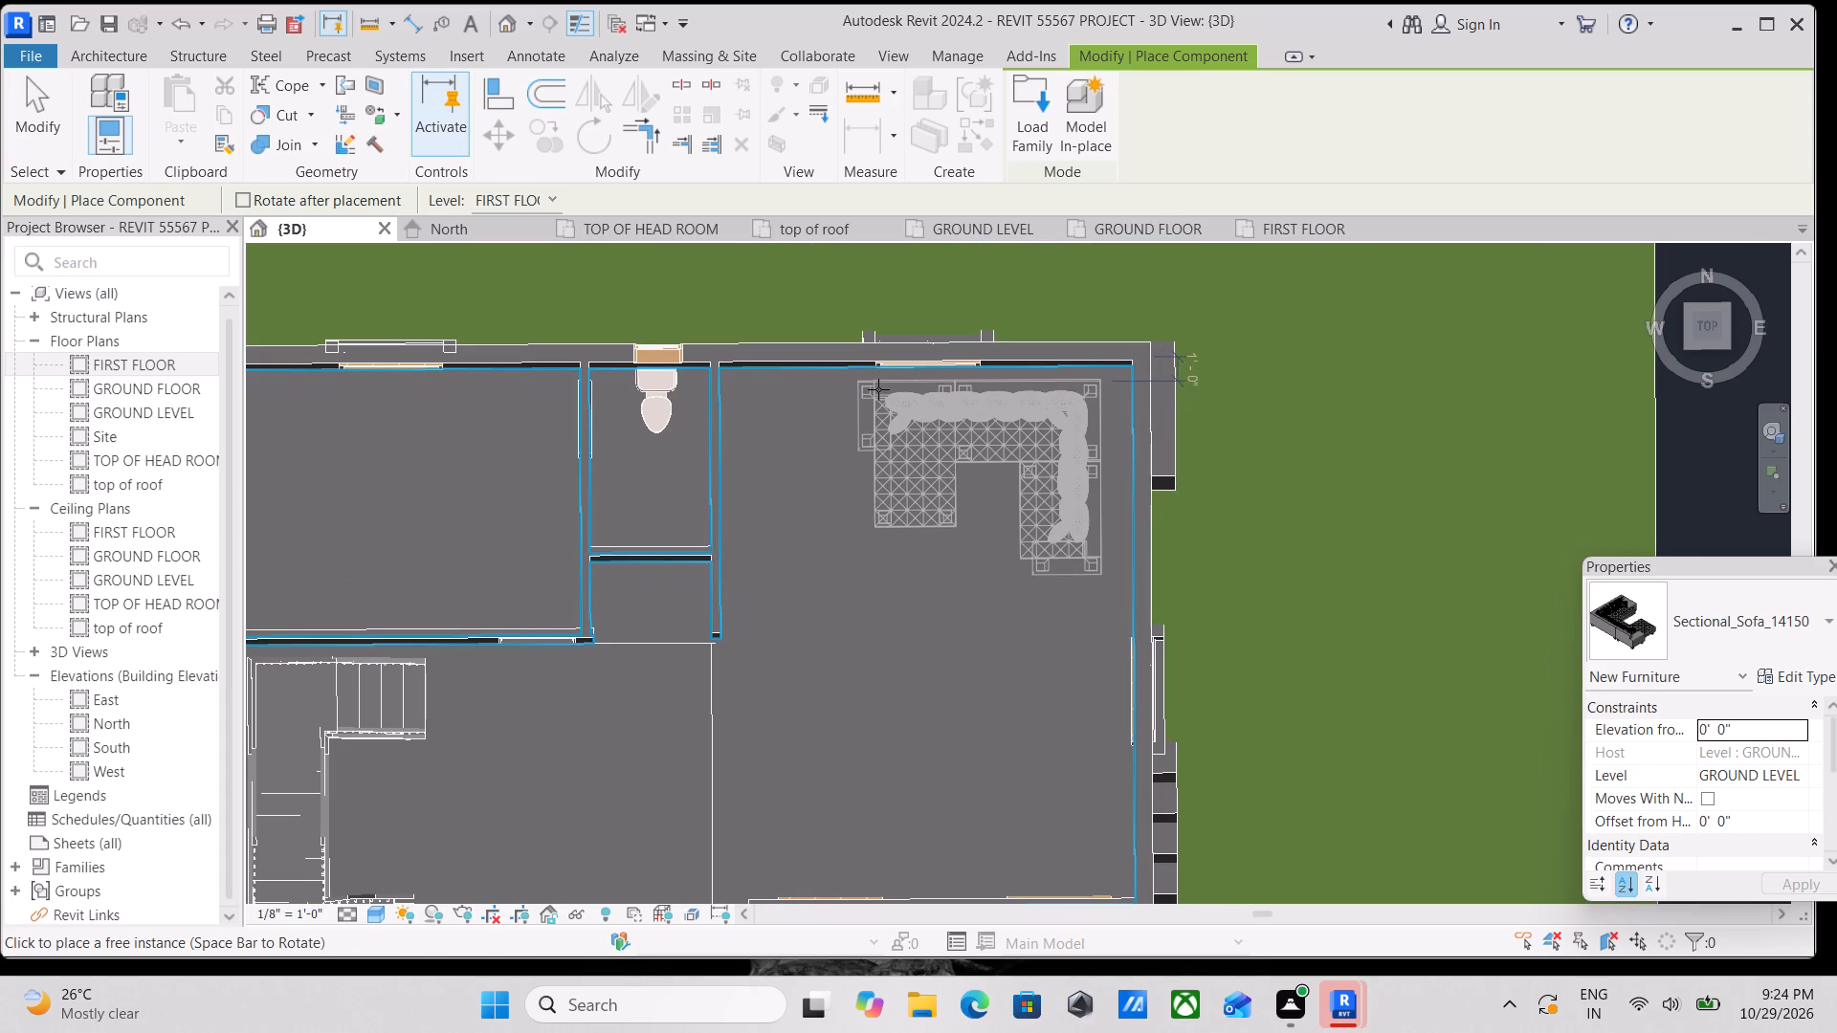
left_click(878, 385)
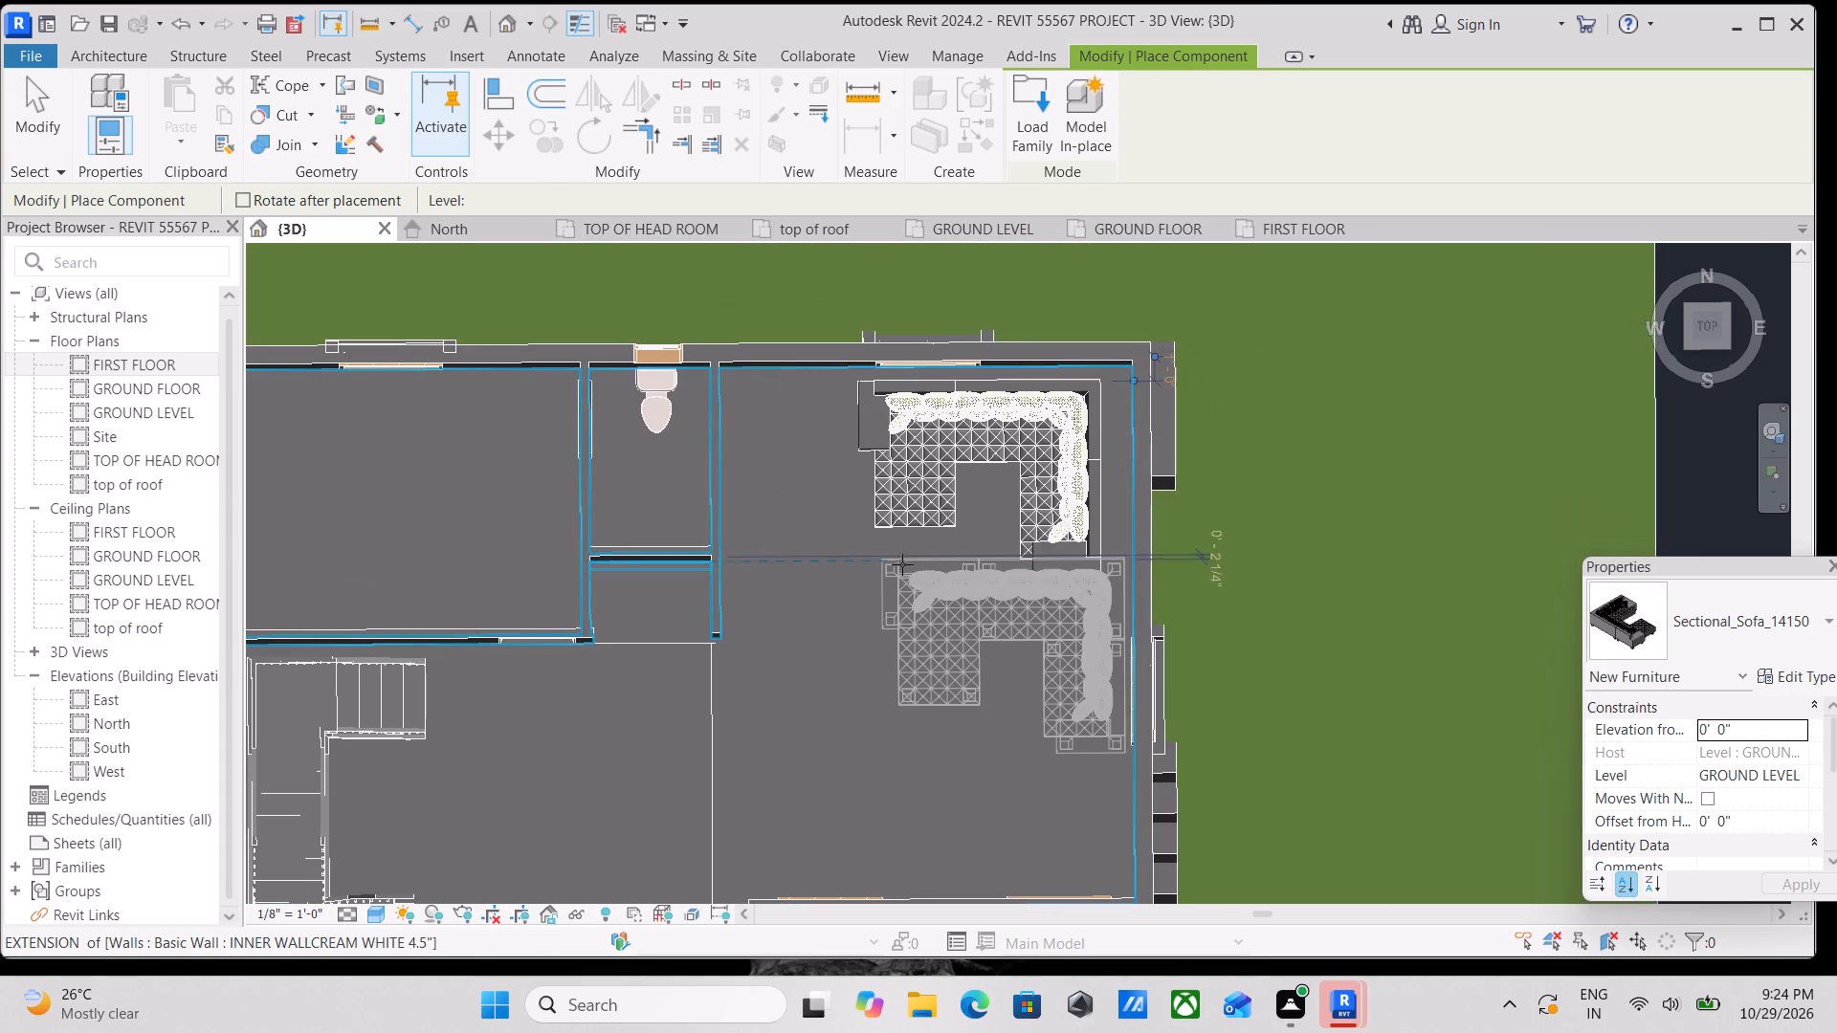
scroll(884, 556, "down", 1)
key("Escape")
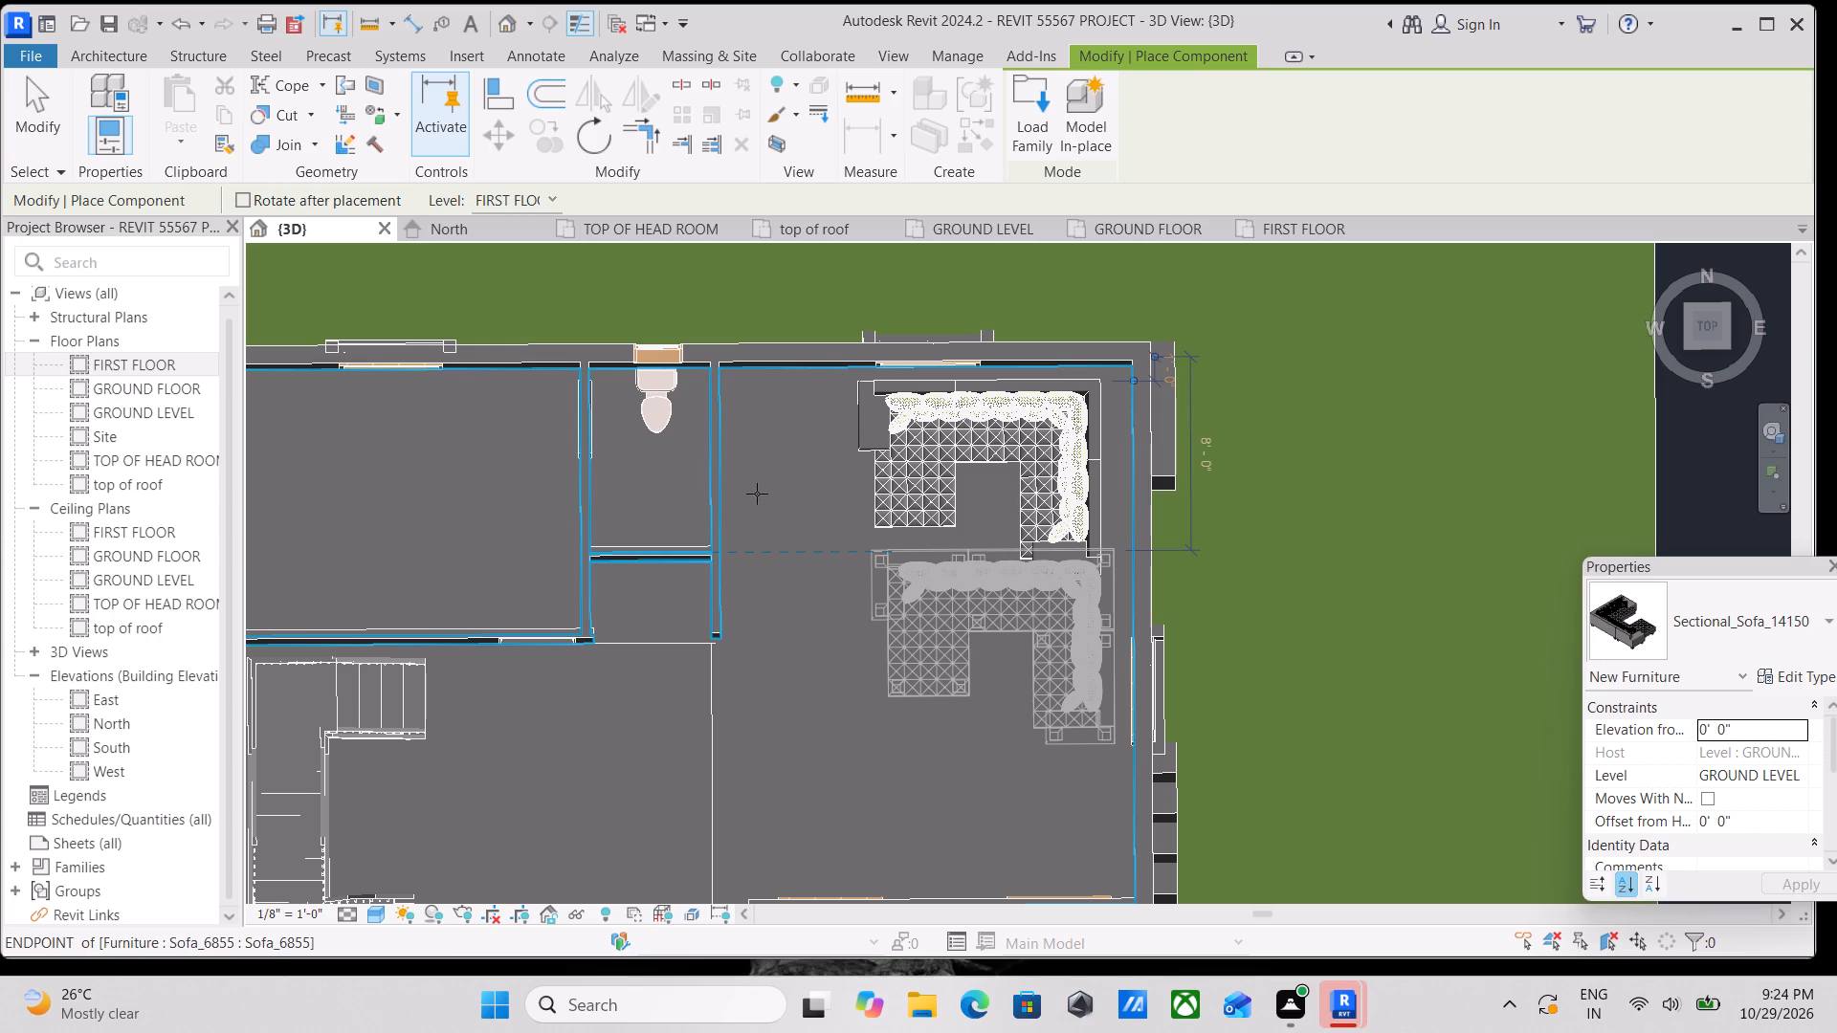
key("Escape")
Leave sofa placement and examine the placed sectional sofa and the neighbouring rooms from an angled 3D view.
scroll(759, 489, "down", 2)
middle_click_drag(813, 662, 784, 598, "shift")
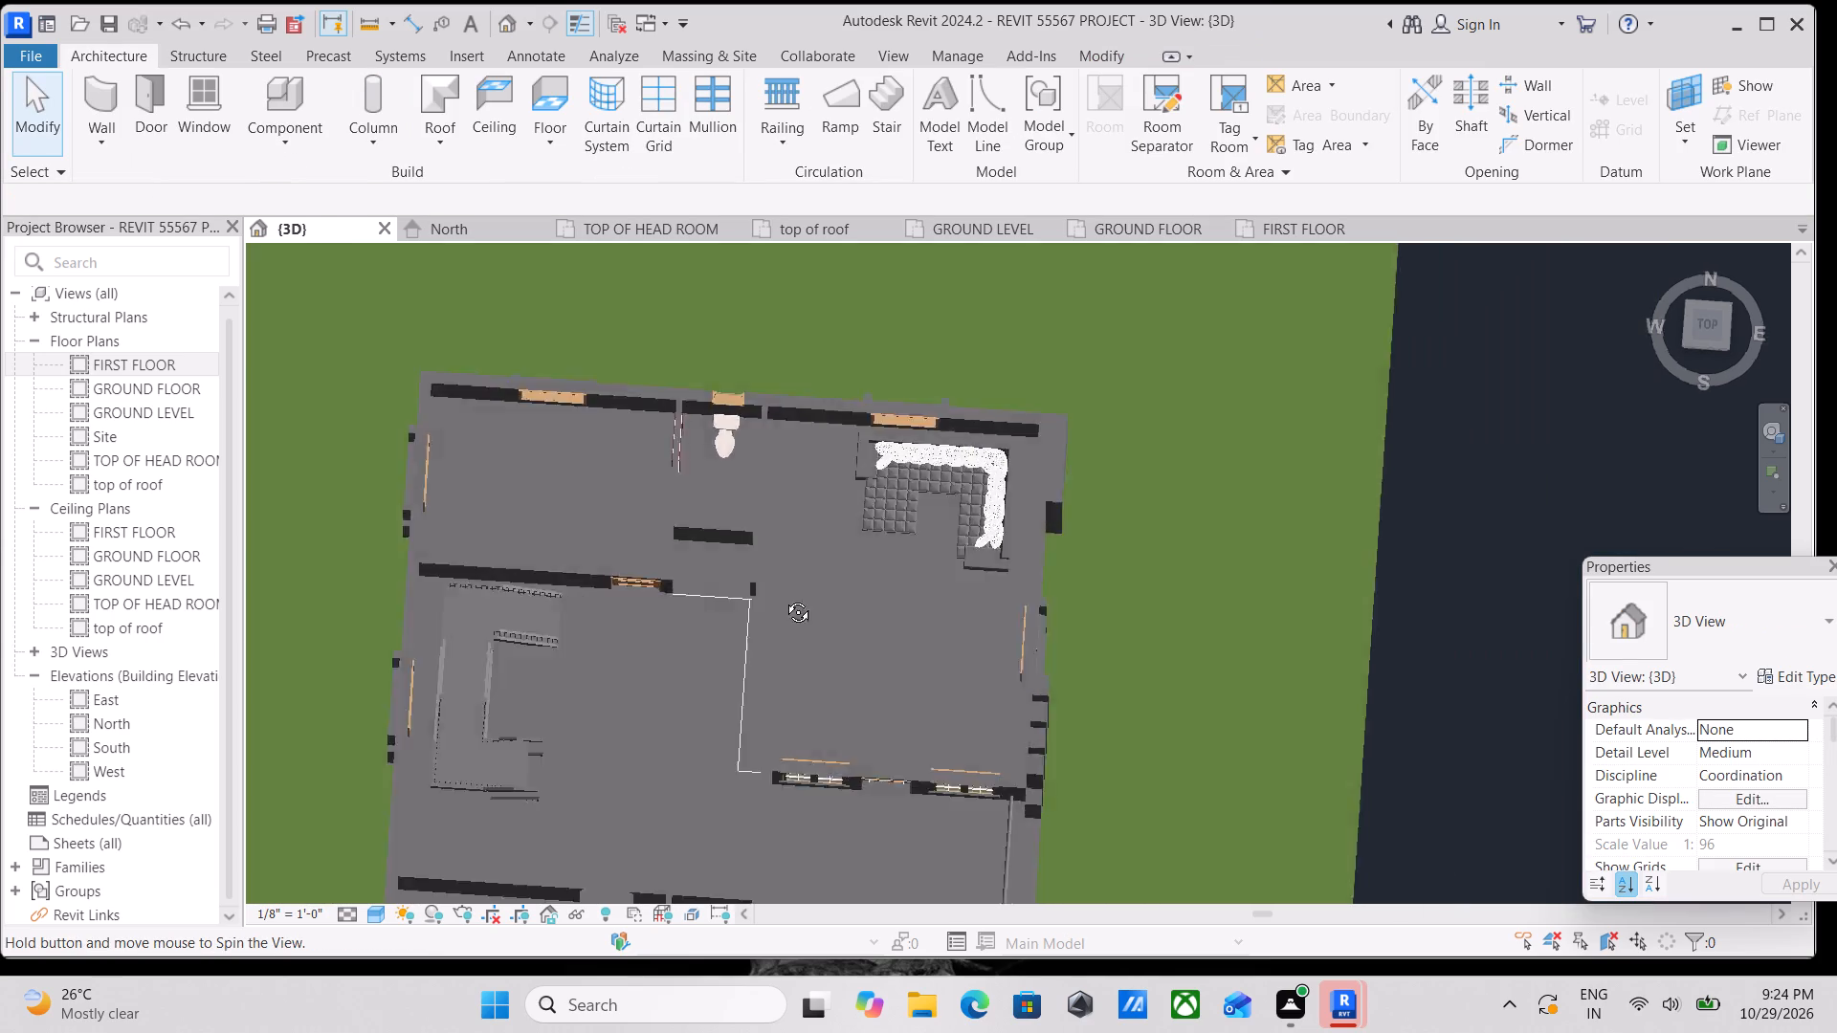
middle_click_drag(784, 598, 721, 358, "shift")
scroll(871, 559, "up", 6)
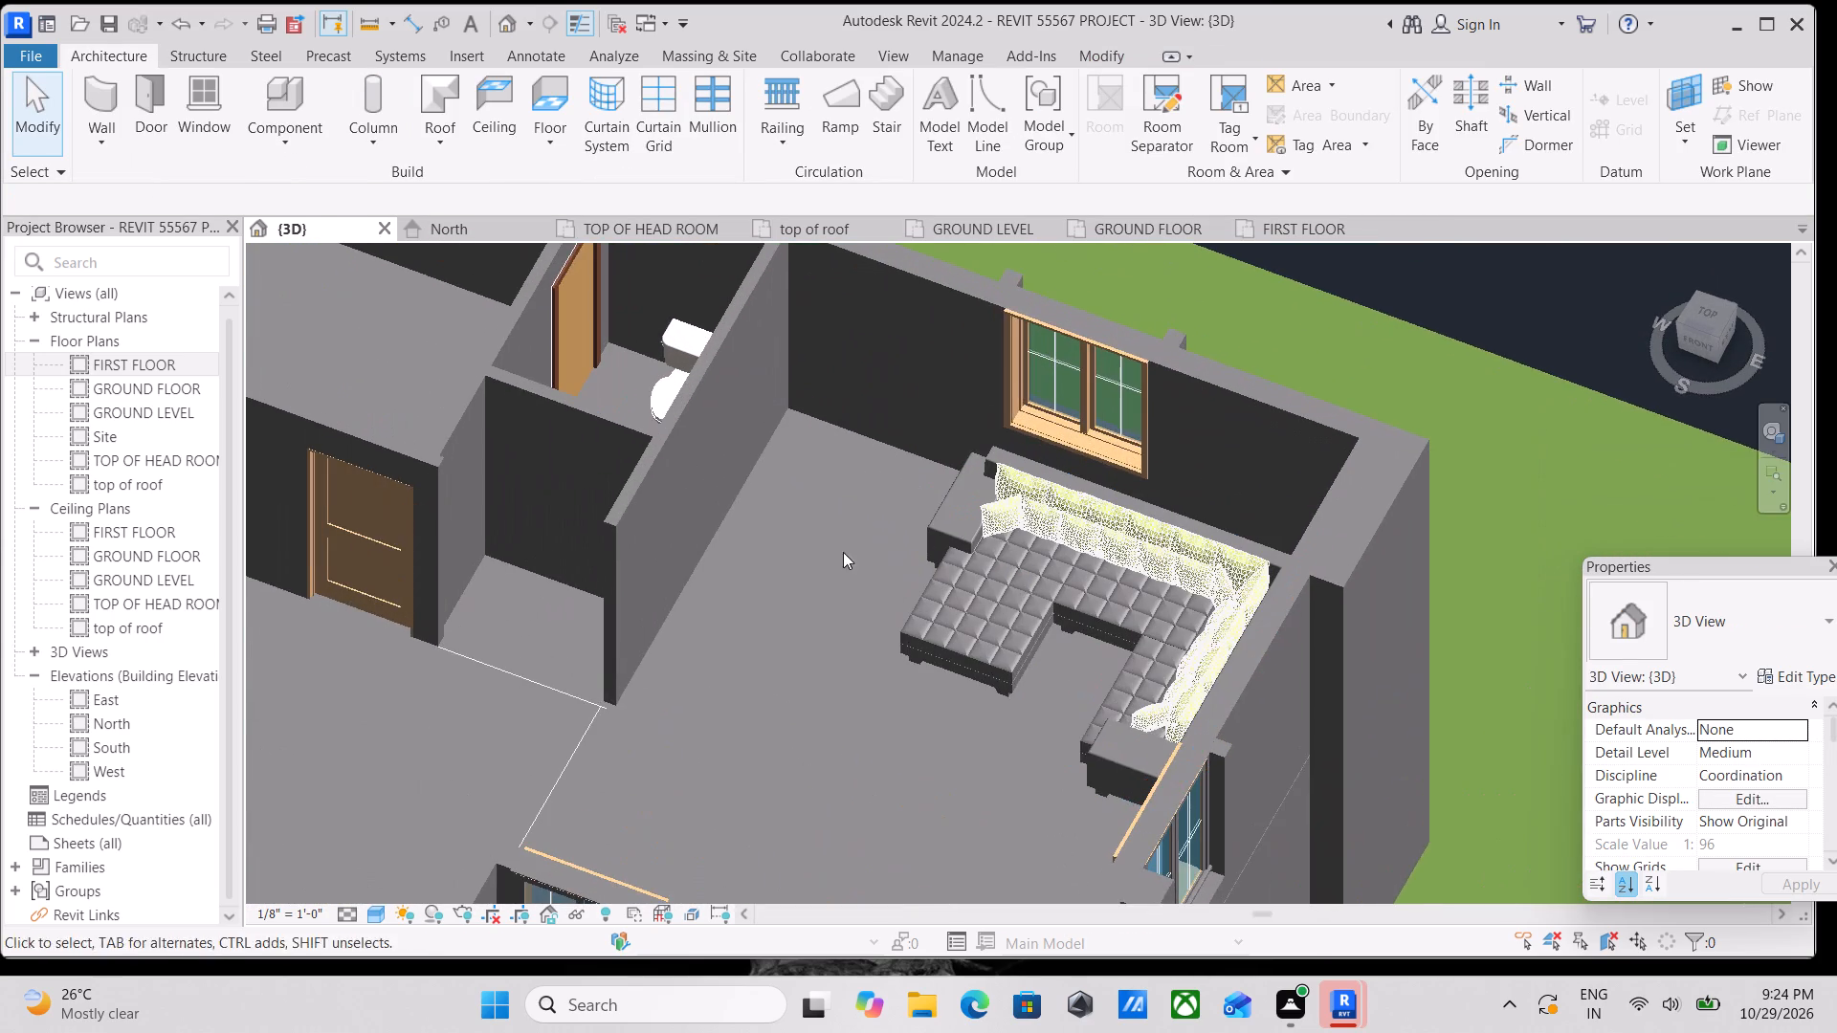
middle_click_drag(843, 552, 848, 580)
scroll(848, 580, "up", 1)
middle_click_drag(833, 569, 953, 663)
scroll(934, 642, "down", 3)
middle_click_drag(934, 642, 976, 695)
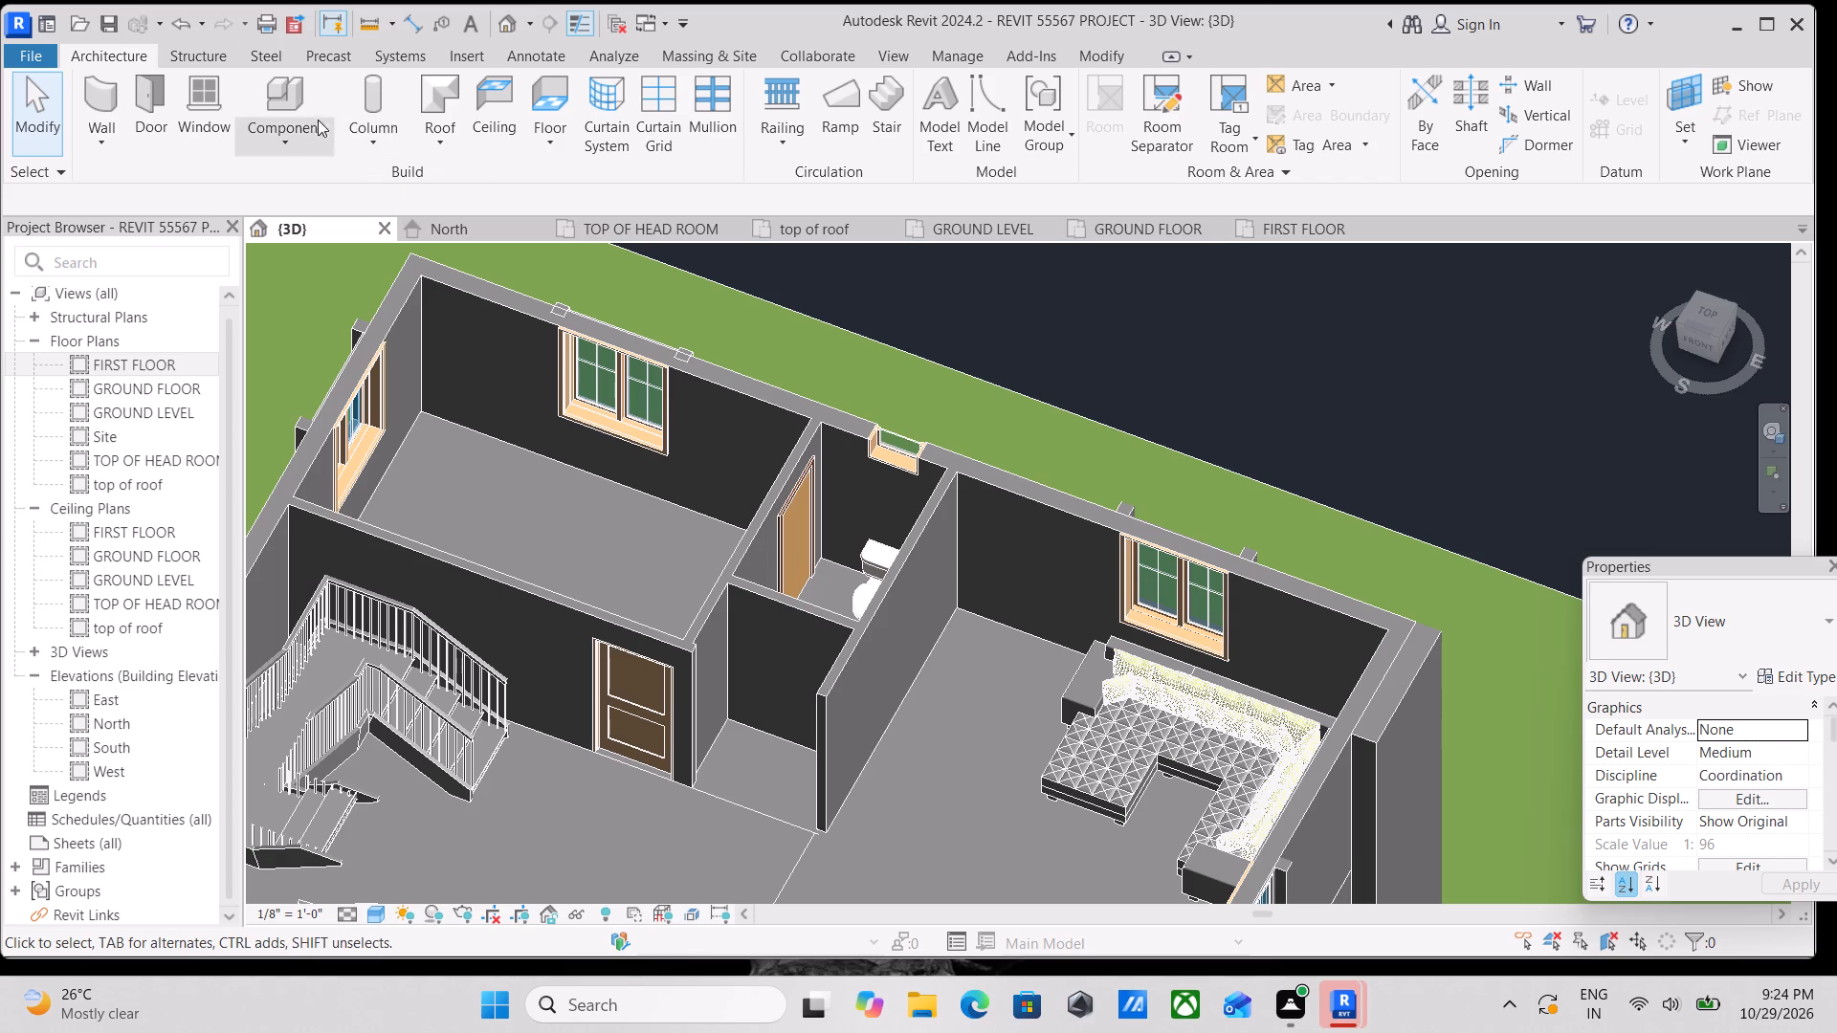
Start loading another family and preview seating families in the sofa folder, from 1_Seat_Sofa_1751 down to Enzo_Modular_Sofa_1757 and back to ANTIGUA_by_Vaghi_11534.
left_click(458, 56)
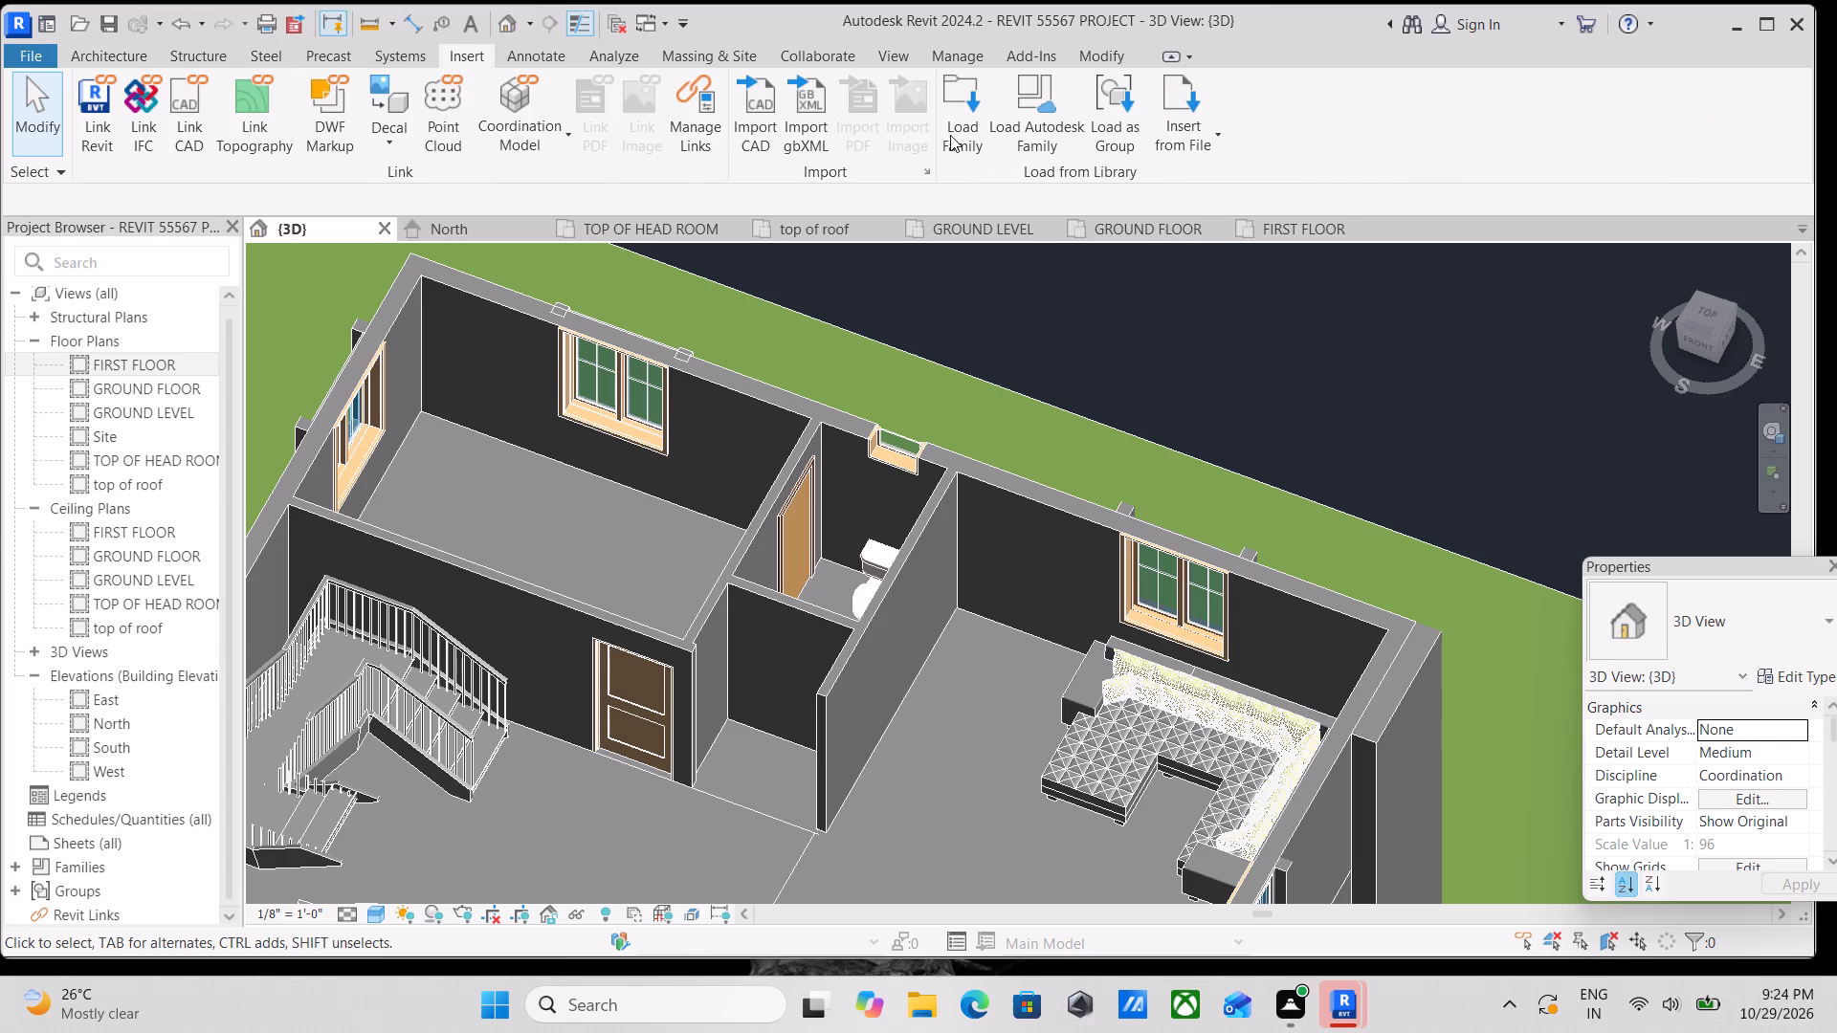
left_click(975, 138)
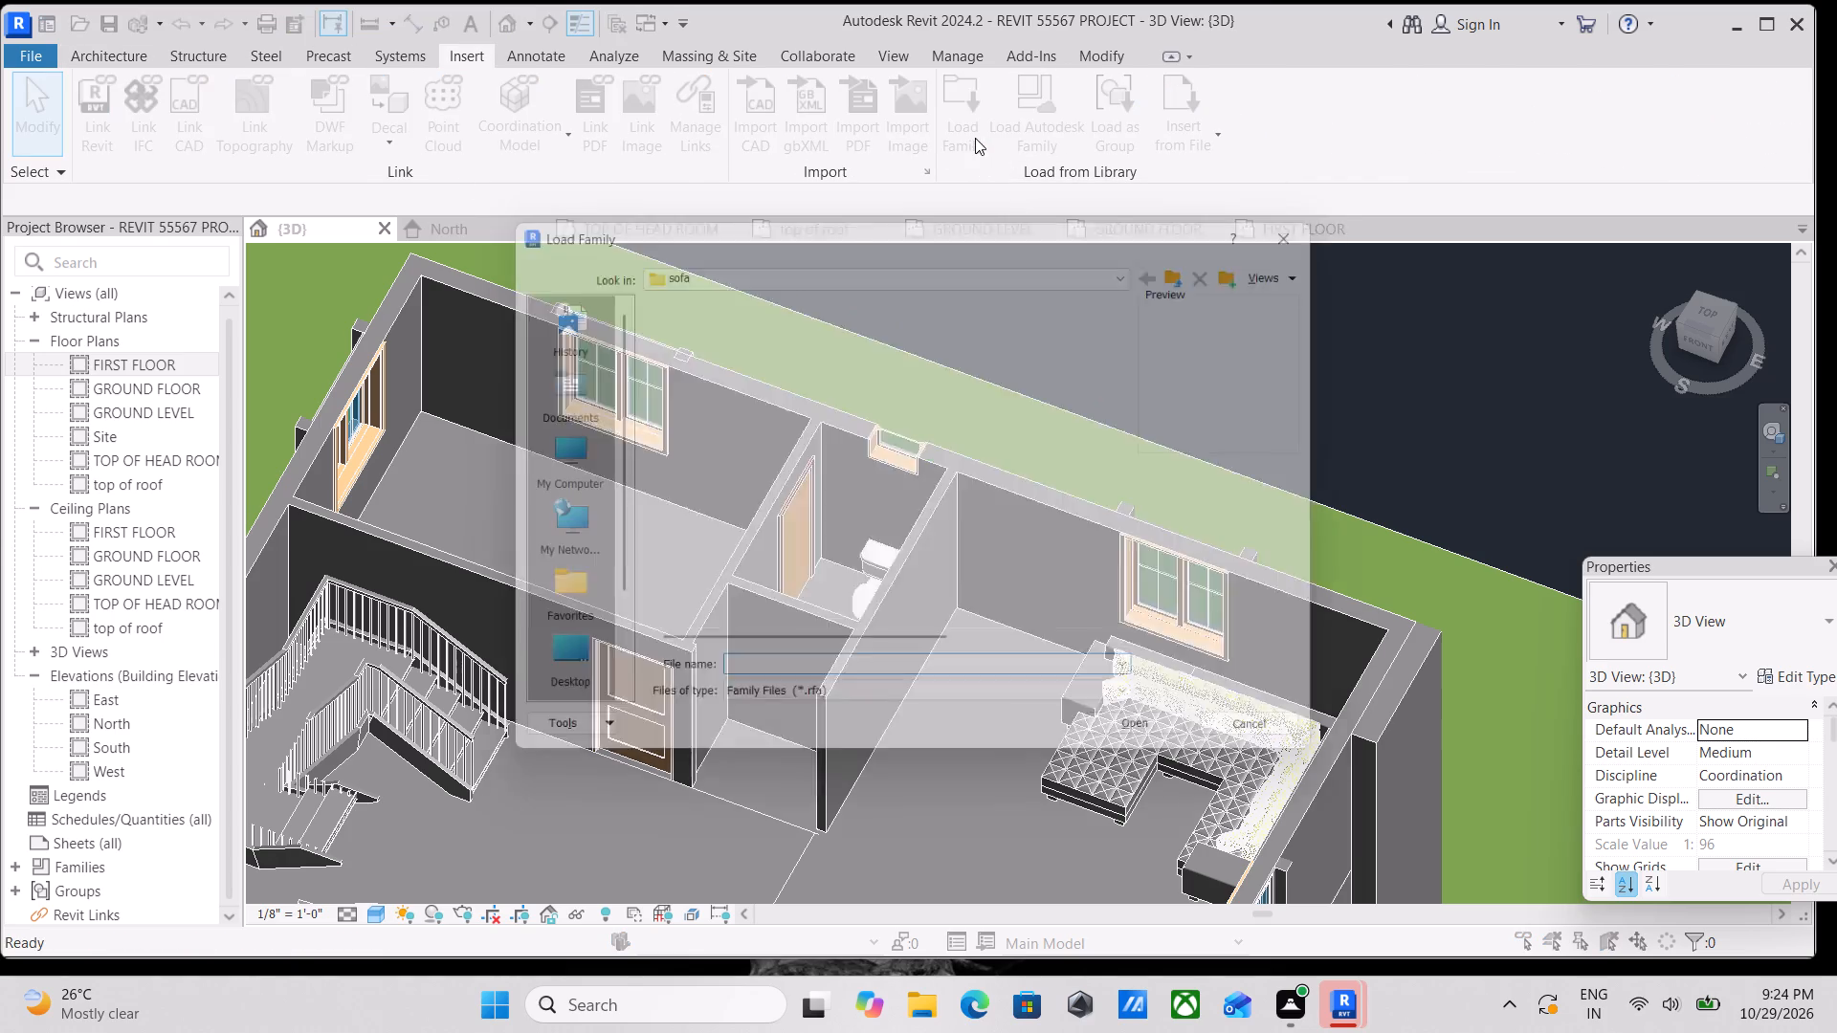
scroll(697, 341, "up", 2)
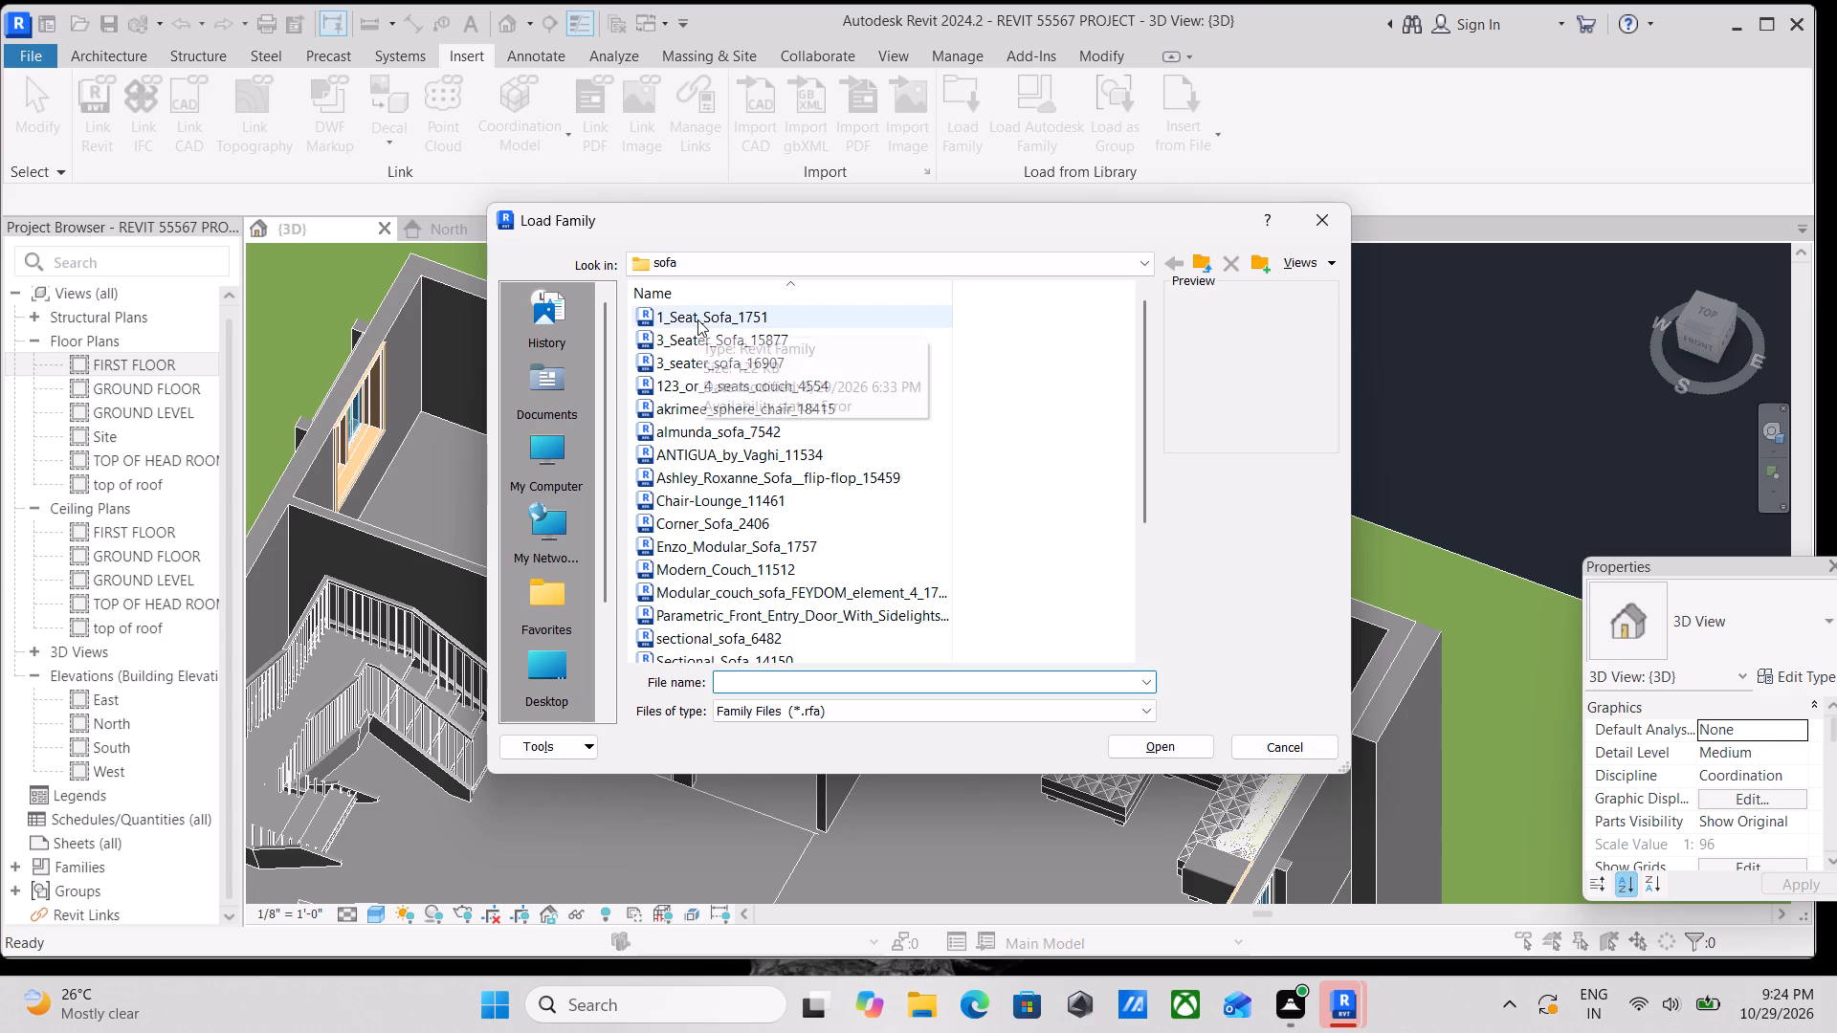
left_click(697, 319)
left_click(699, 349)
left_click(714, 393)
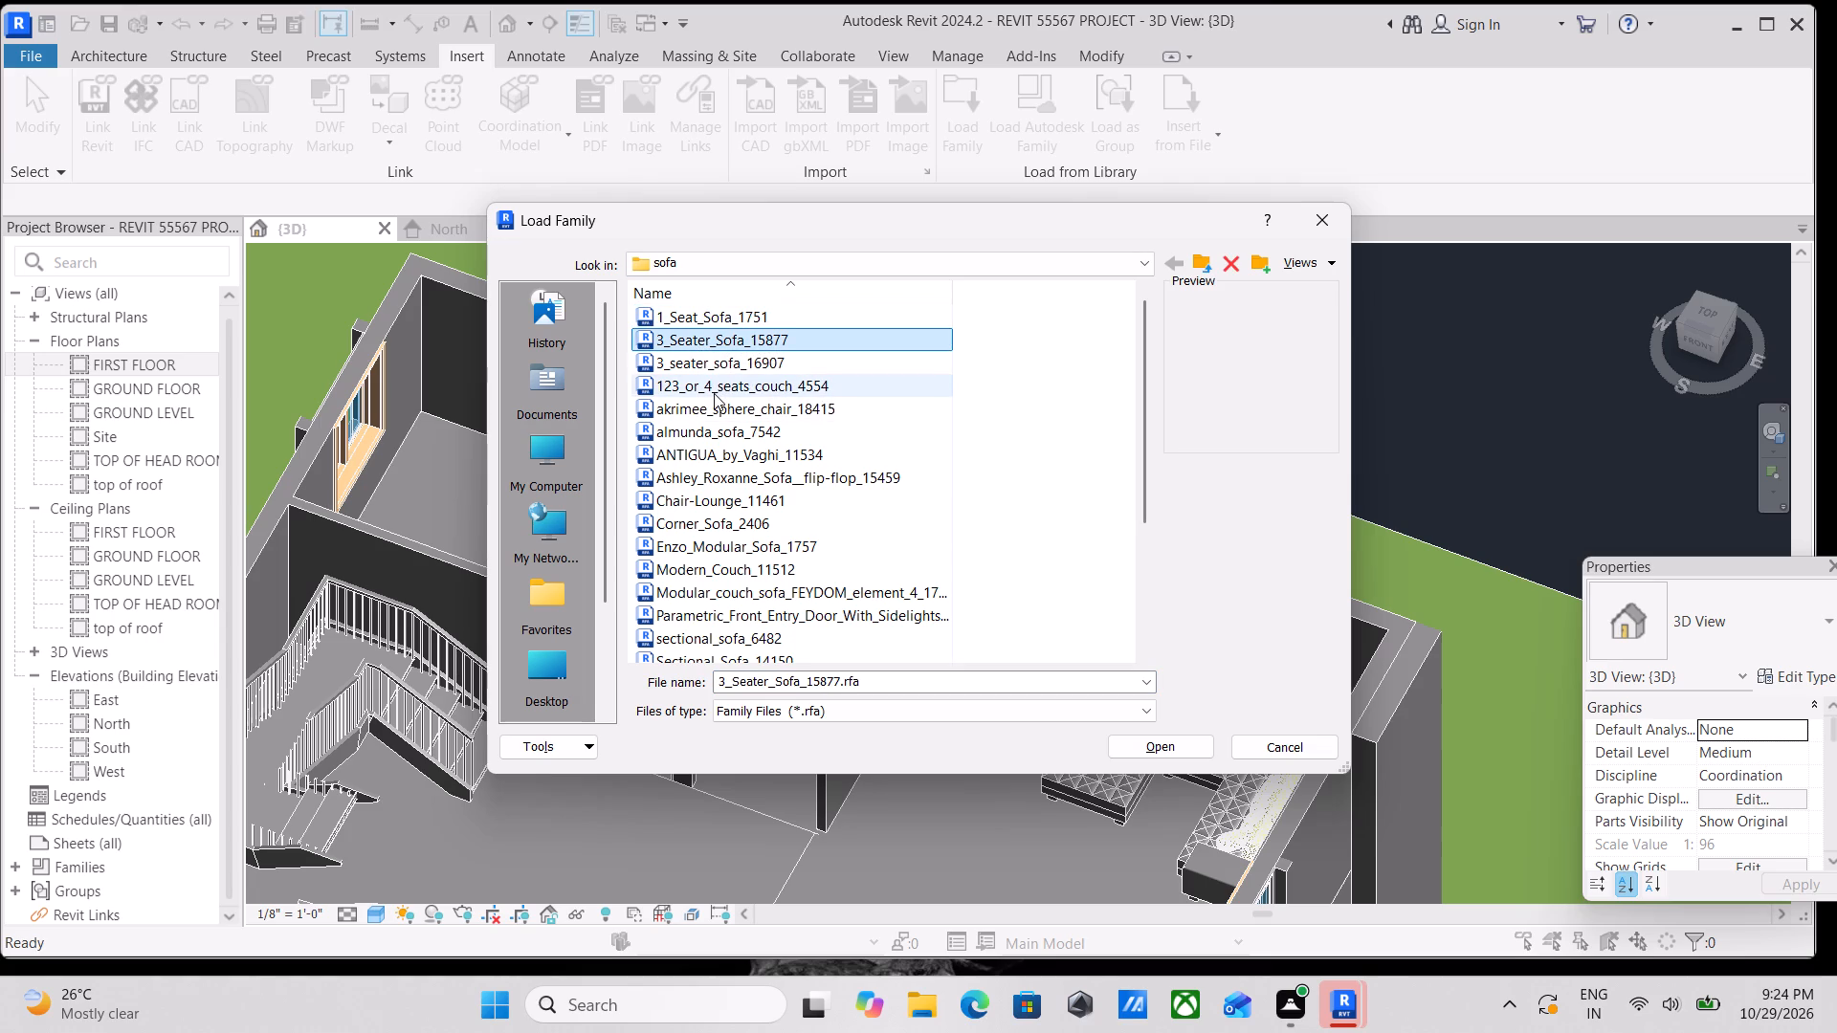
left_click(716, 362)
left_click(717, 407)
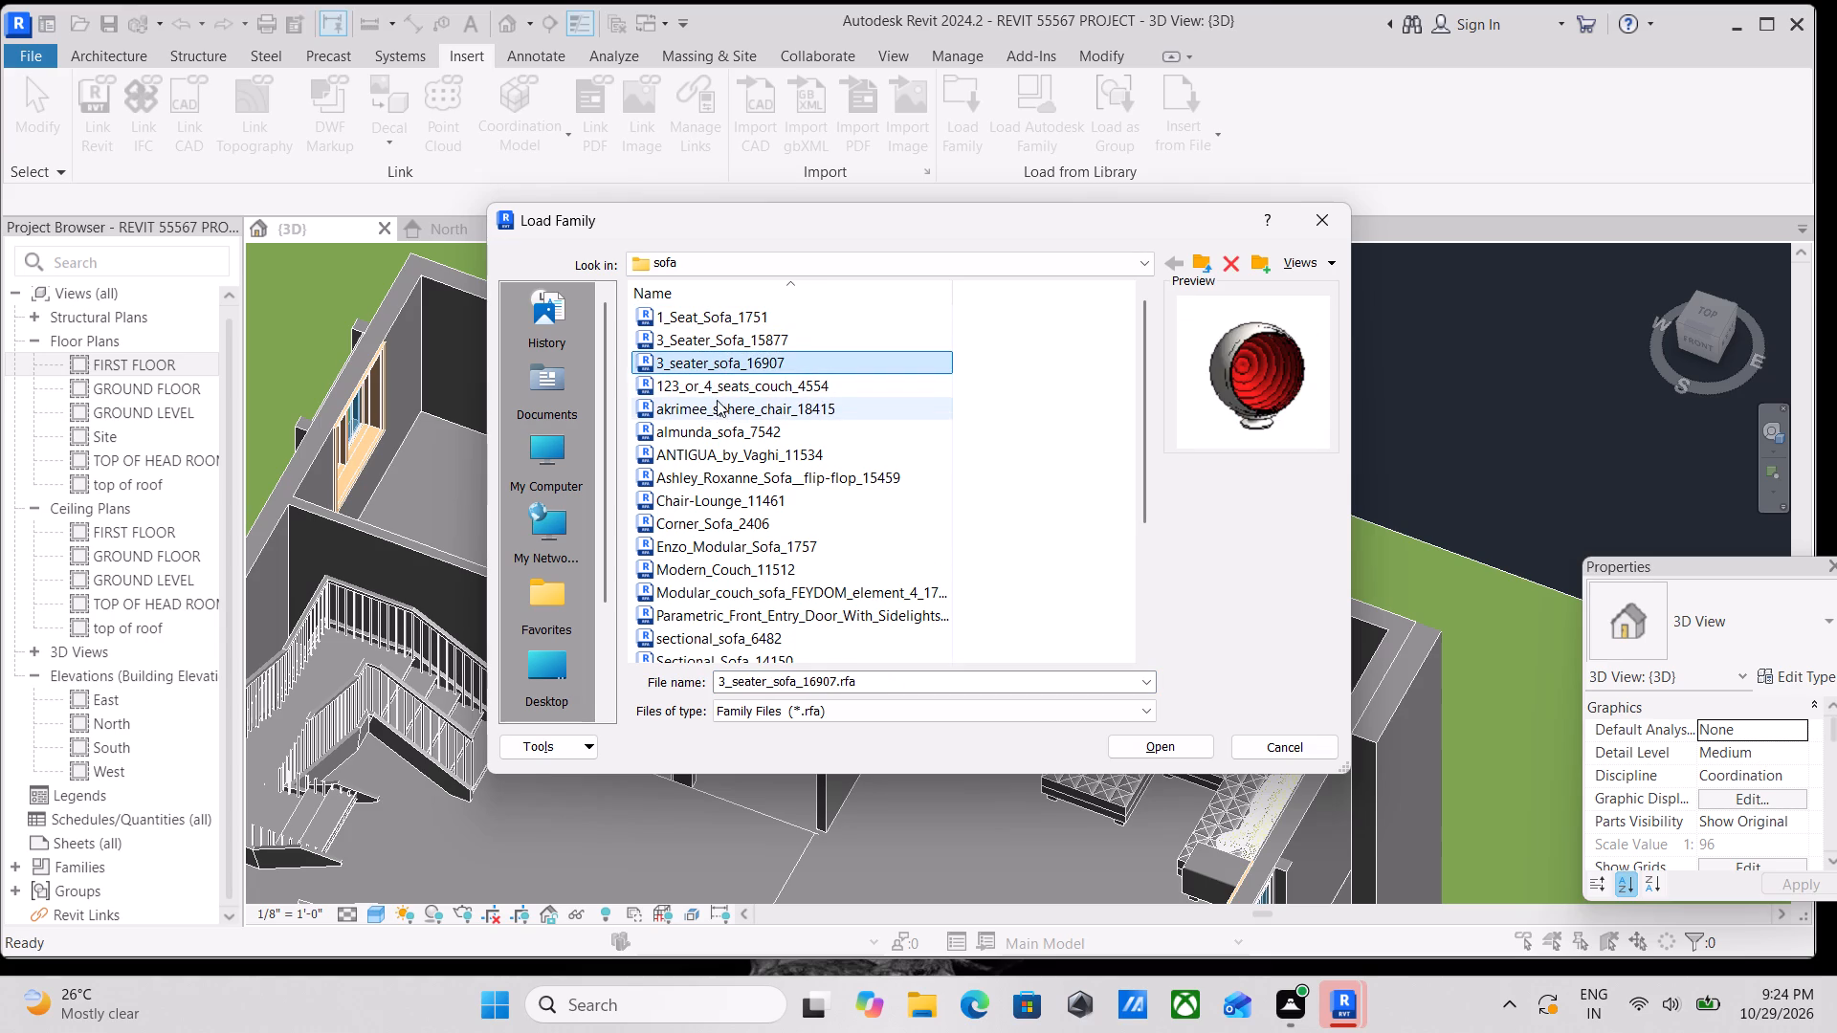
left_click(716, 385)
scroll(714, 492, "down", 1)
left_click(719, 484)
left_click(728, 421)
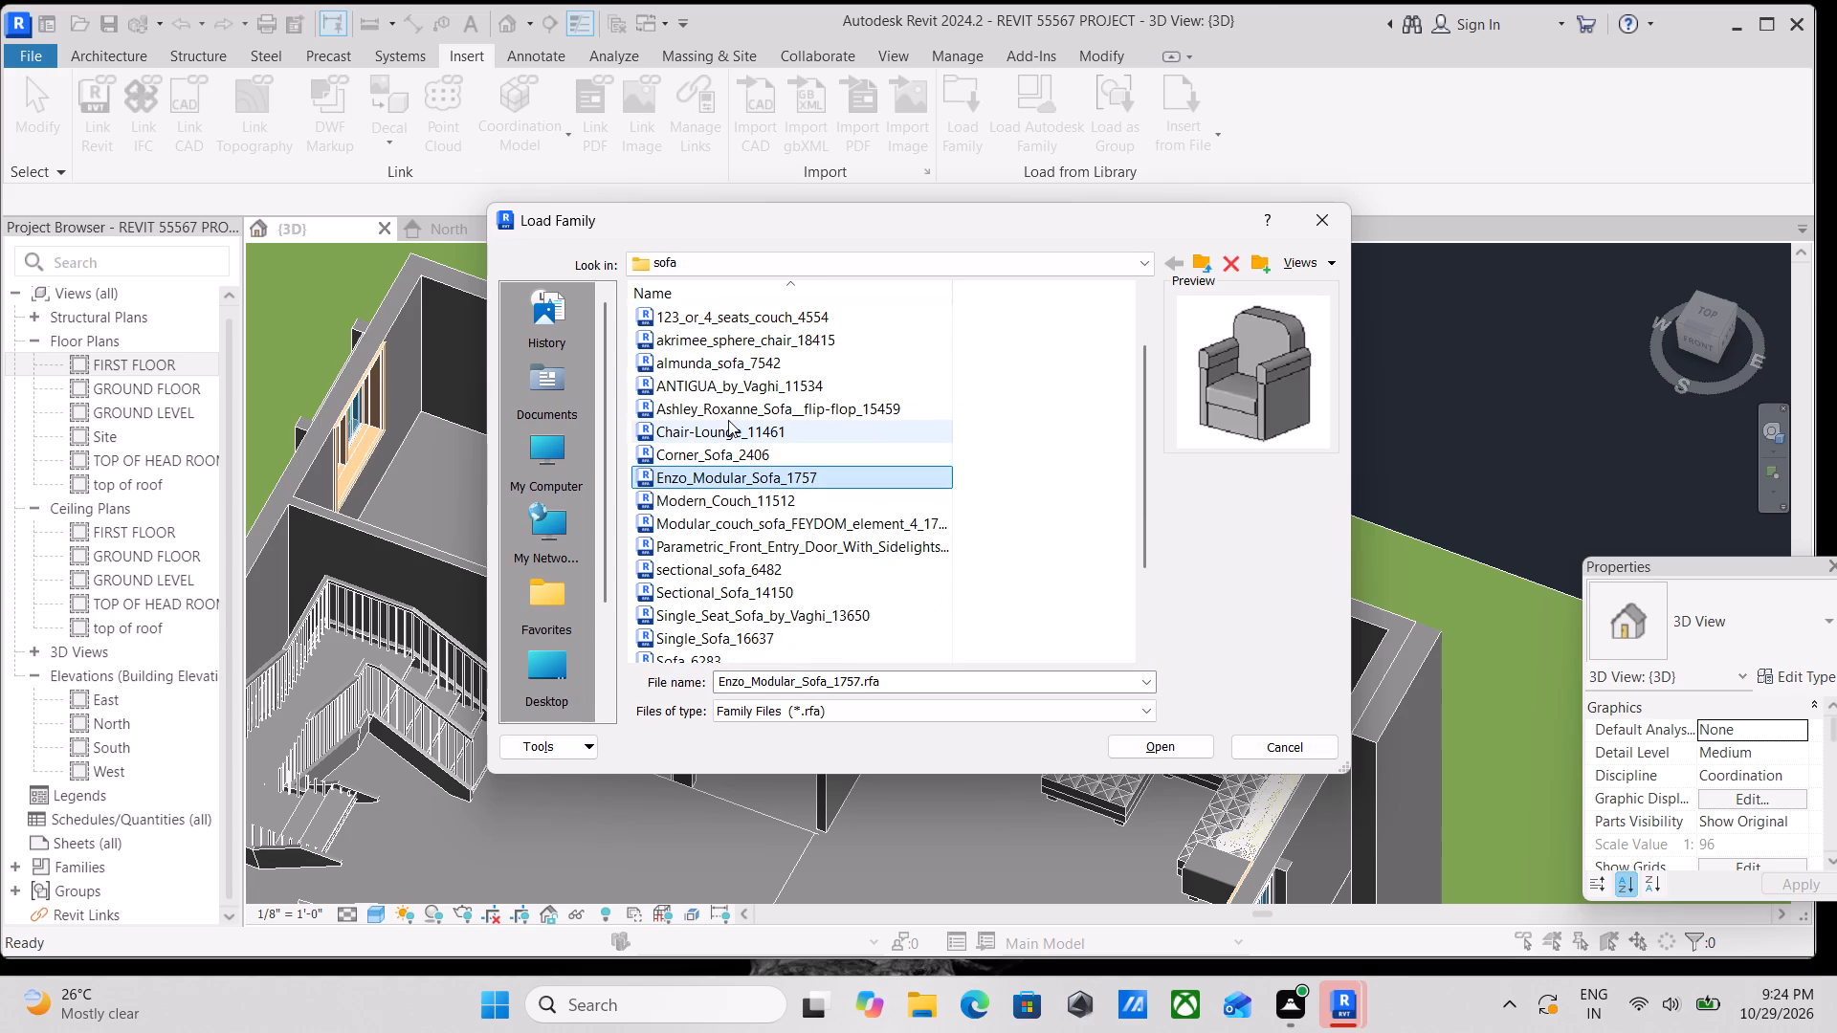
left_click(730, 393)
scroll(728, 324, "up", 3)
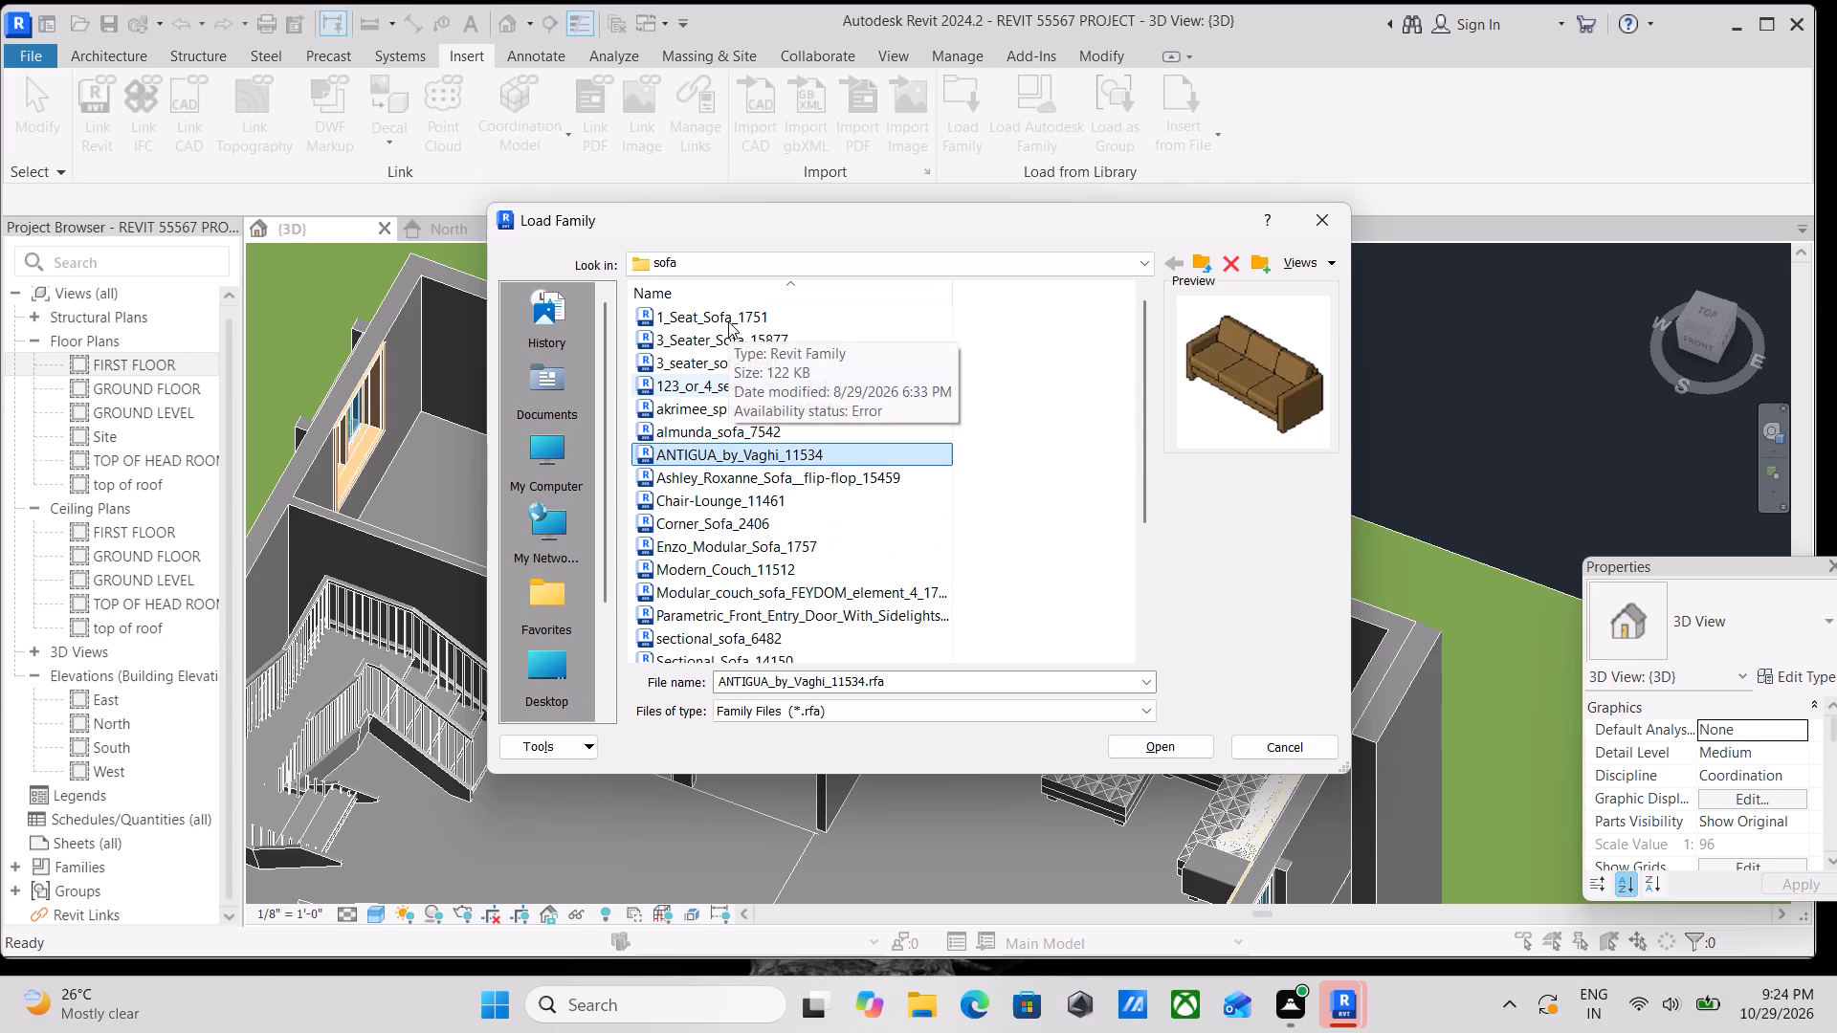
Preview more sofa families near the end of the folder, including sofa_14082, Single_Sofa_16637 and Sofa_6283.
left_click(728, 320)
scroll(738, 490, "down", 6)
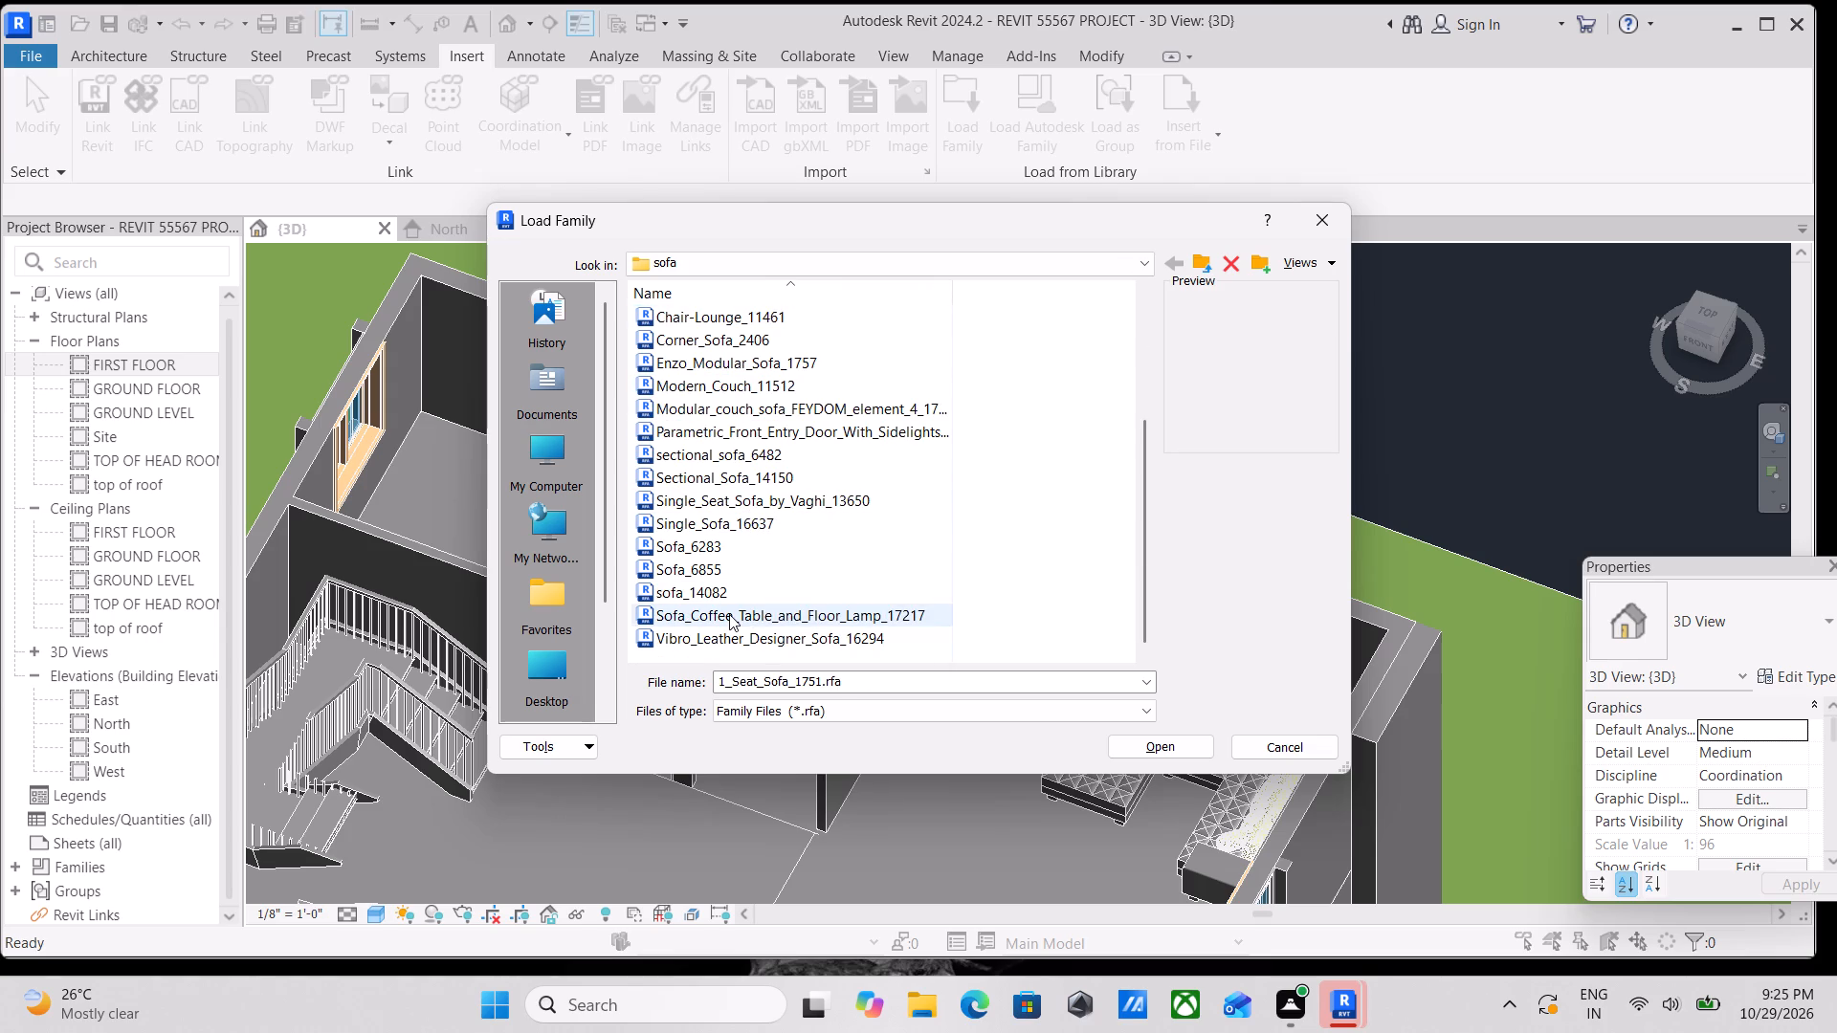
left_click(729, 614)
left_click(721, 576)
left_click(718, 596)
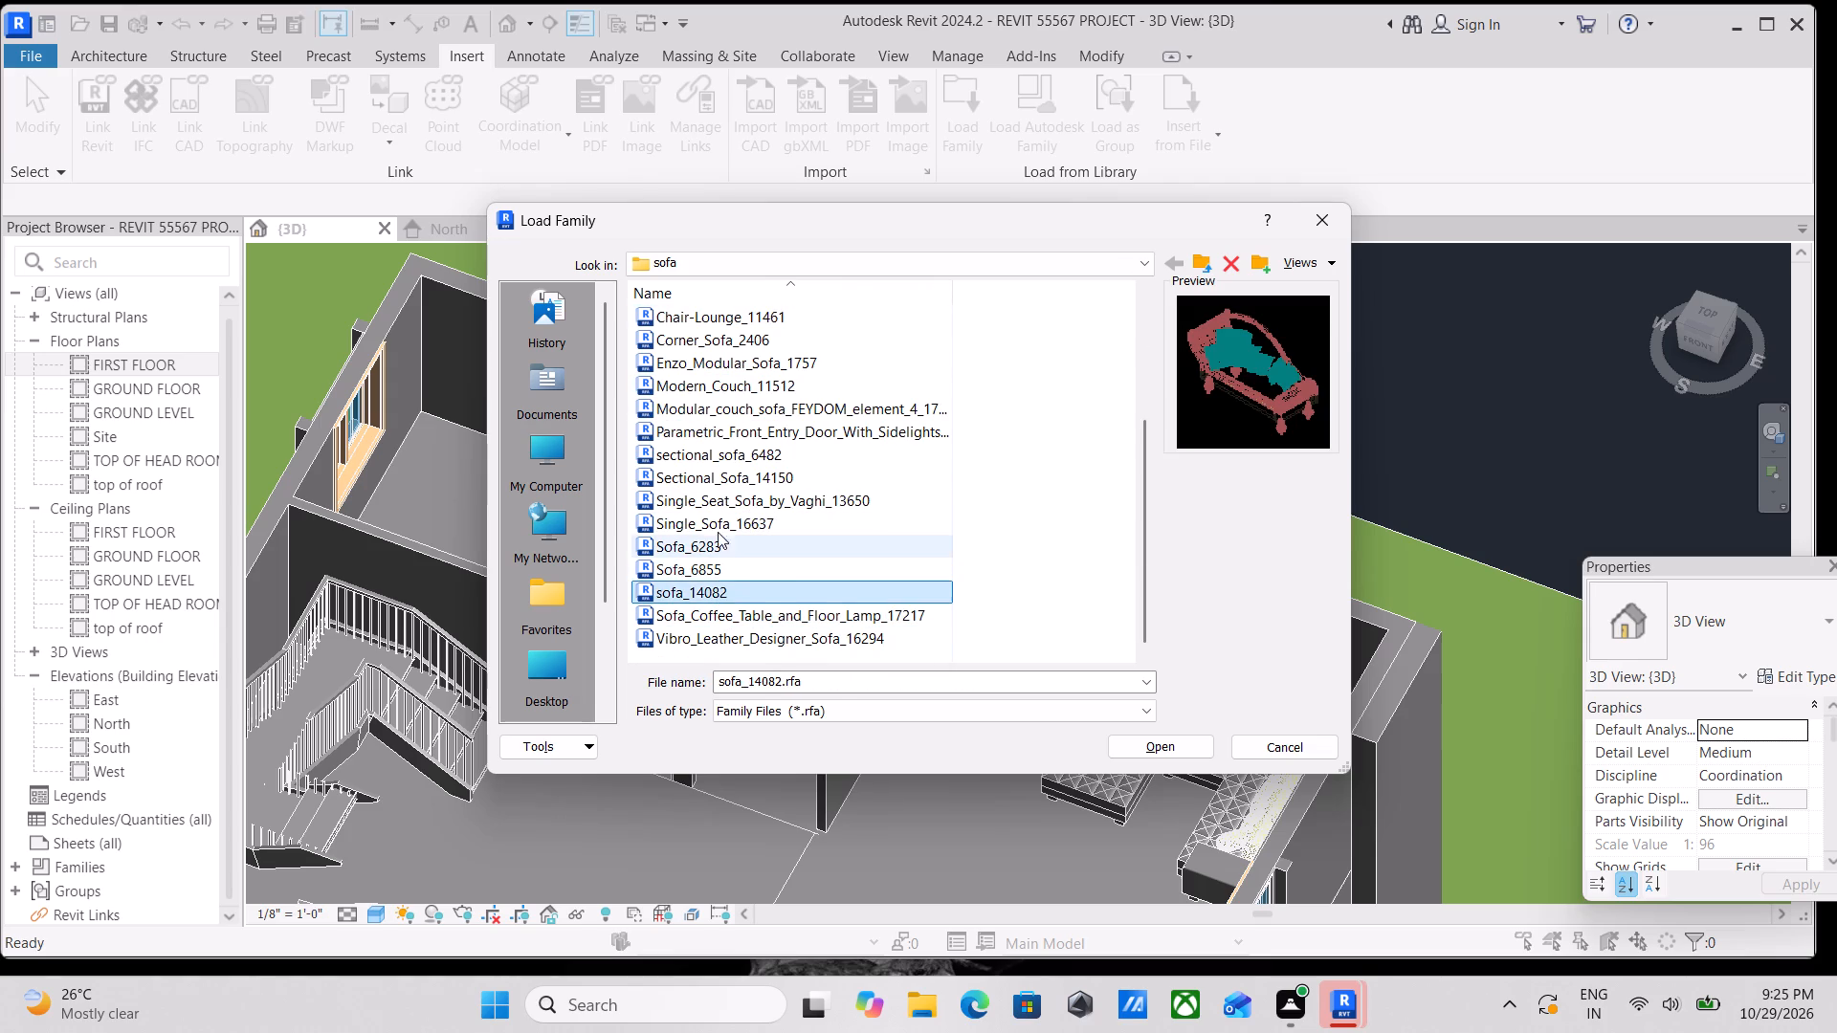
scroll(693, 478, "up", 2)
scroll(690, 543, "down", 2)
left_click(704, 518)
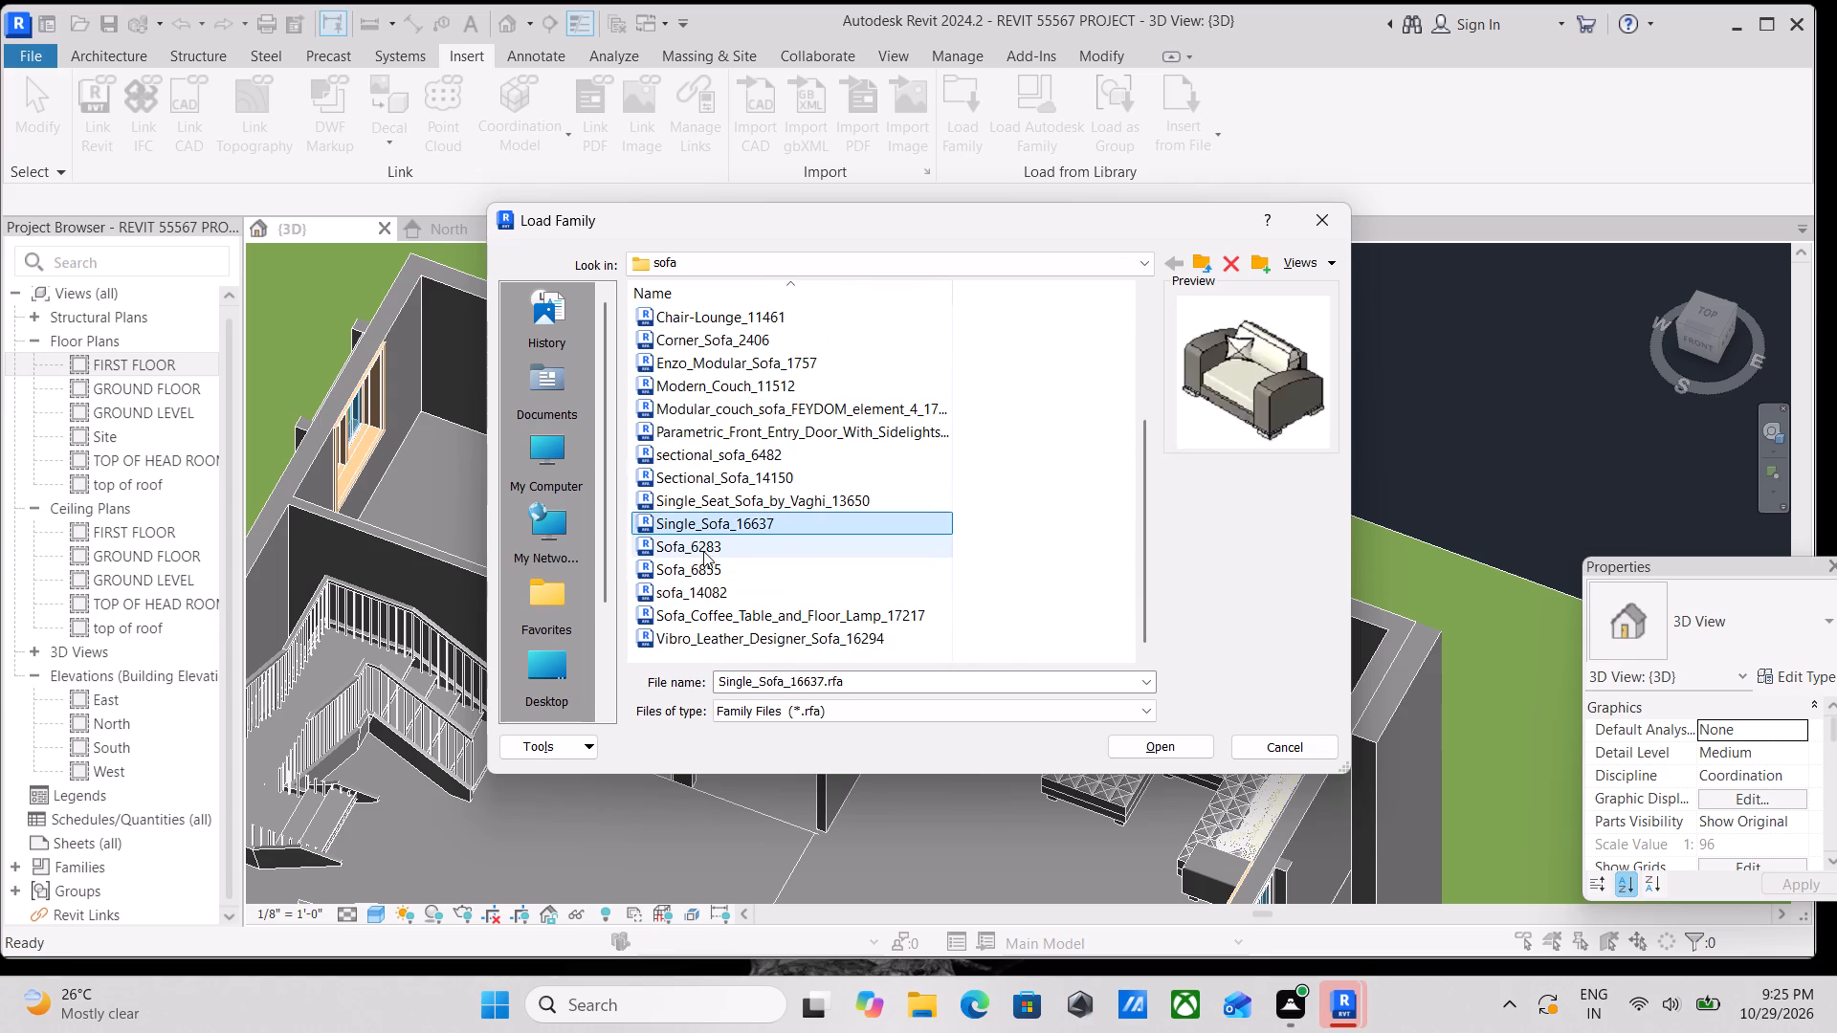
left_click(703, 551)
left_click(721, 575)
left_click(722, 580)
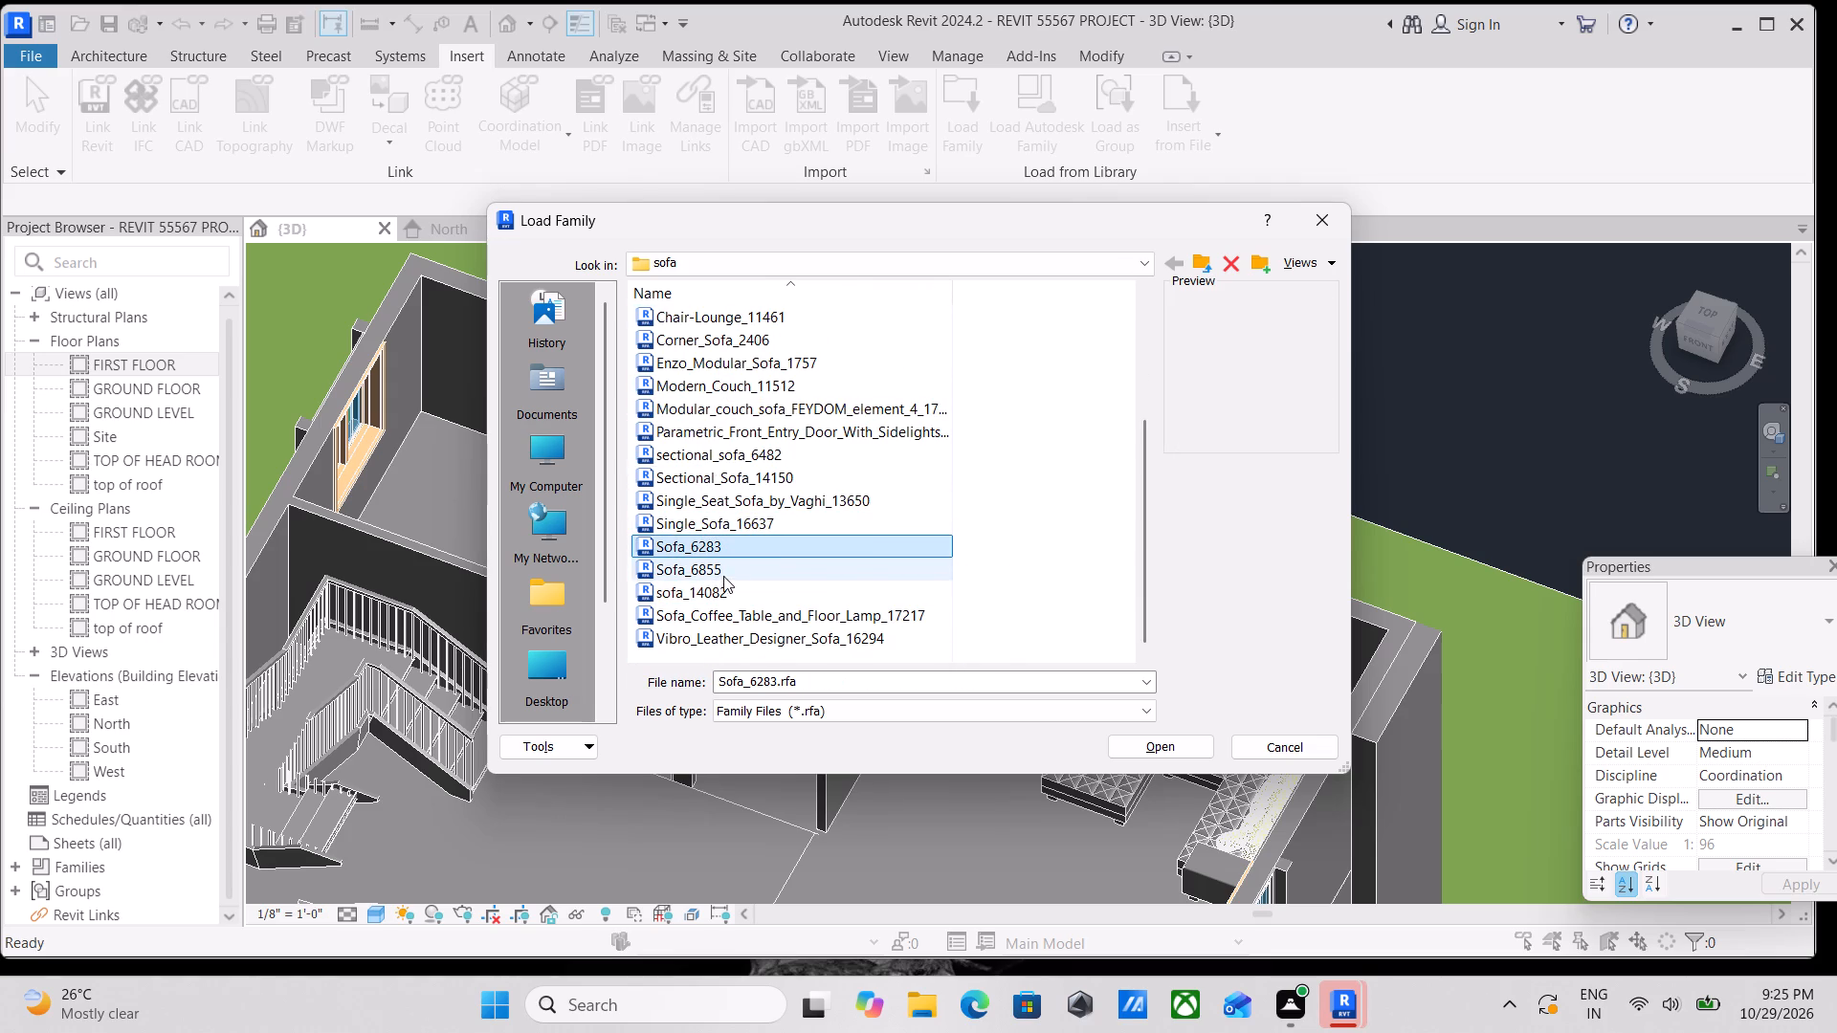
Compare 1_Seat_Sofa_1751 with 3_Seater_Sofa_15877 and load 3_Seater_Sofa_15877 into the project.
scroll(676, 308, "up", 6)
left_click(697, 319)
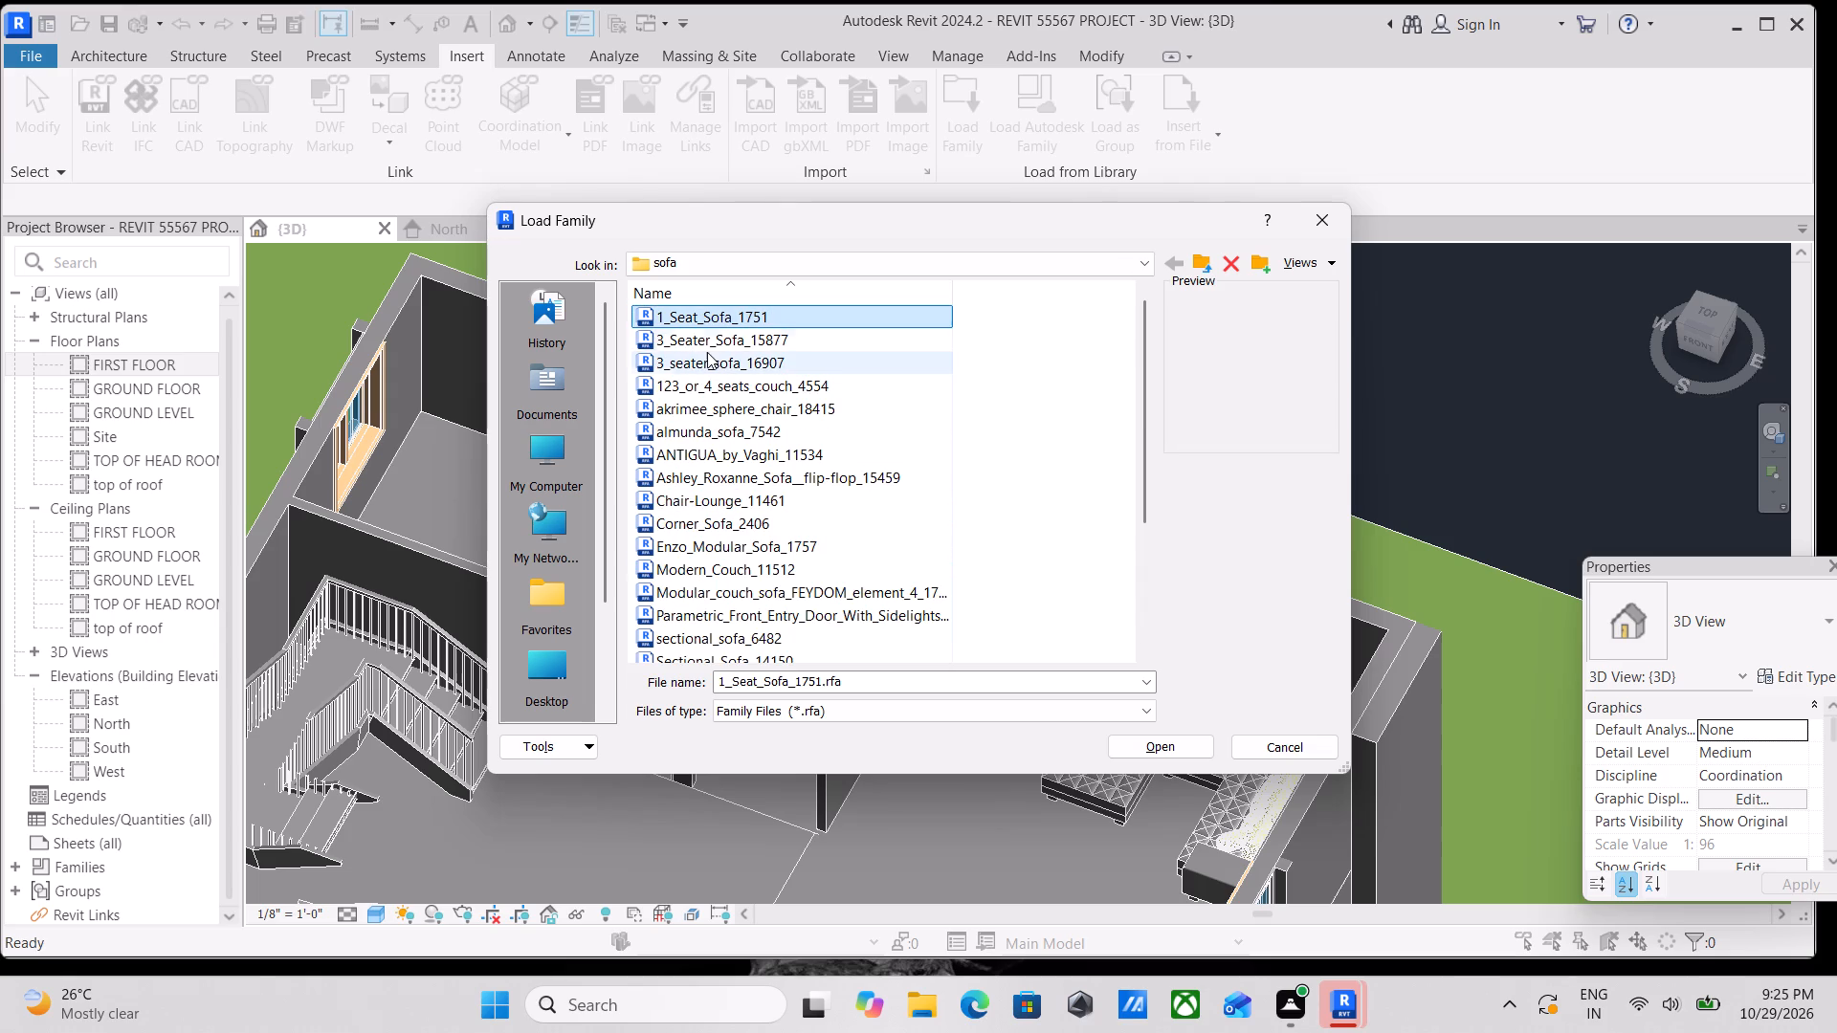
left_click(707, 347)
left_click(713, 328)
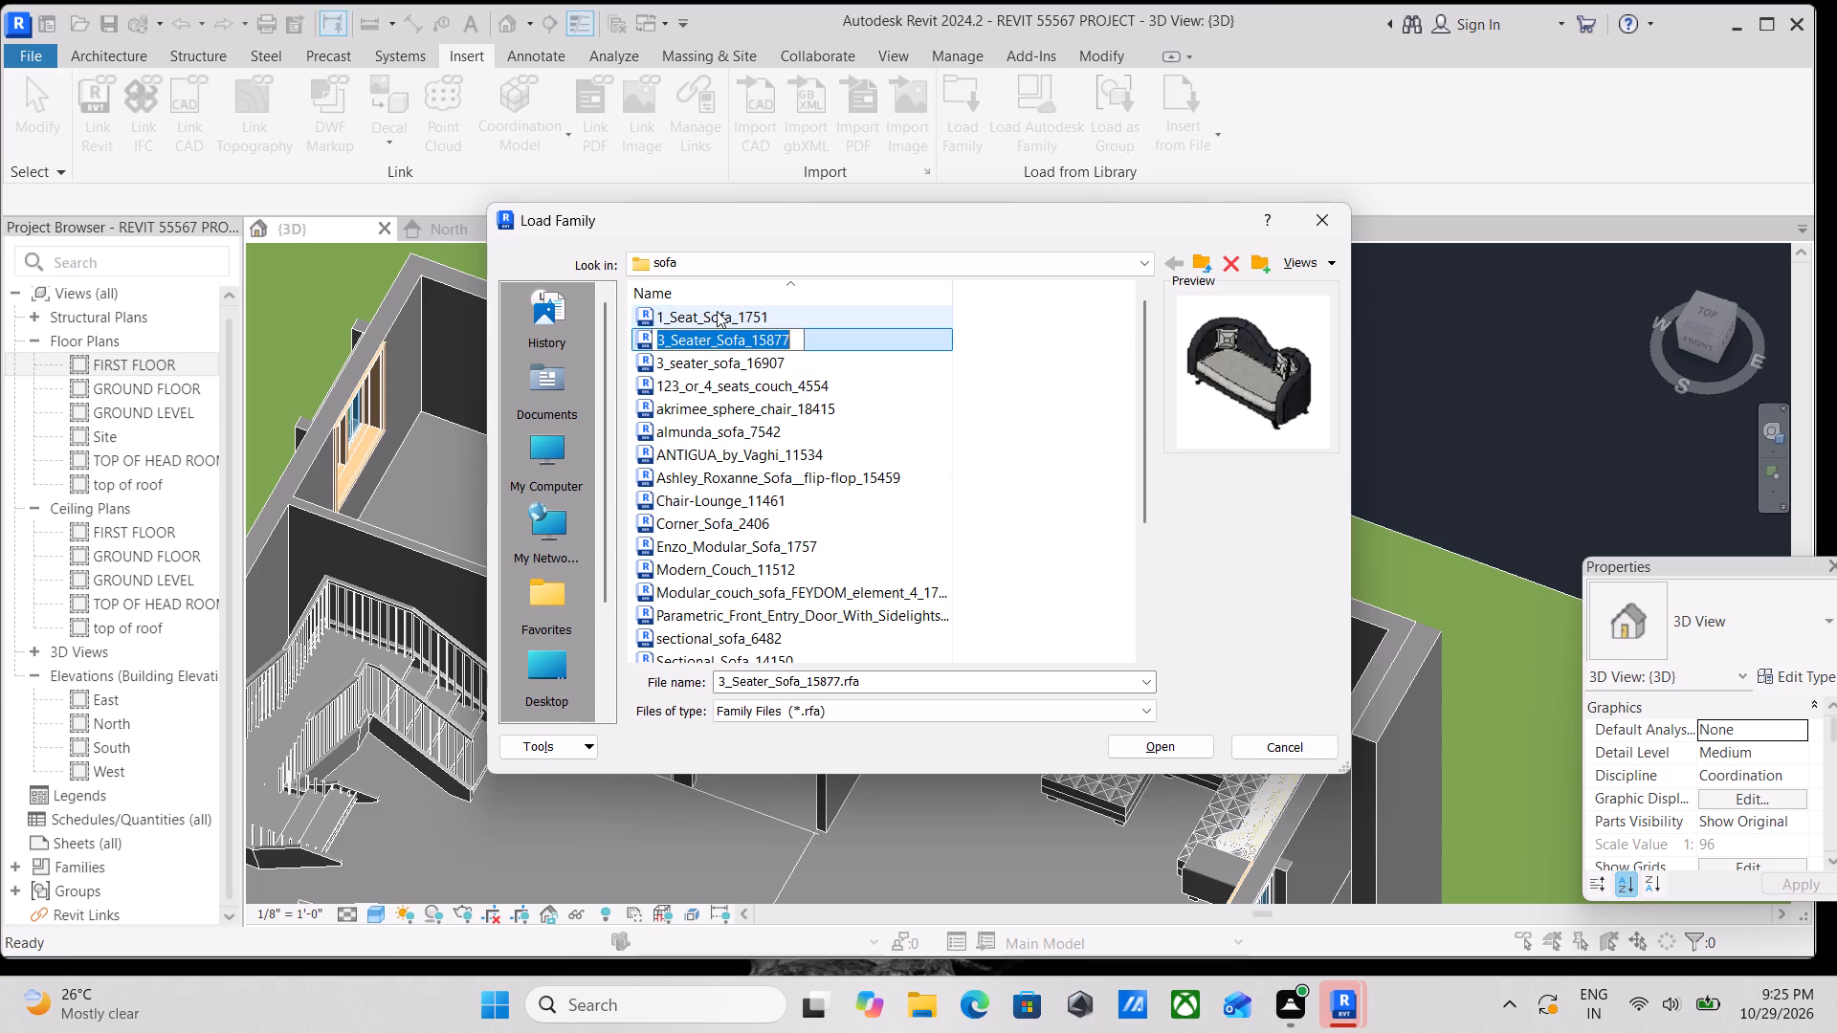
left_click(717, 311)
left_click(734, 341)
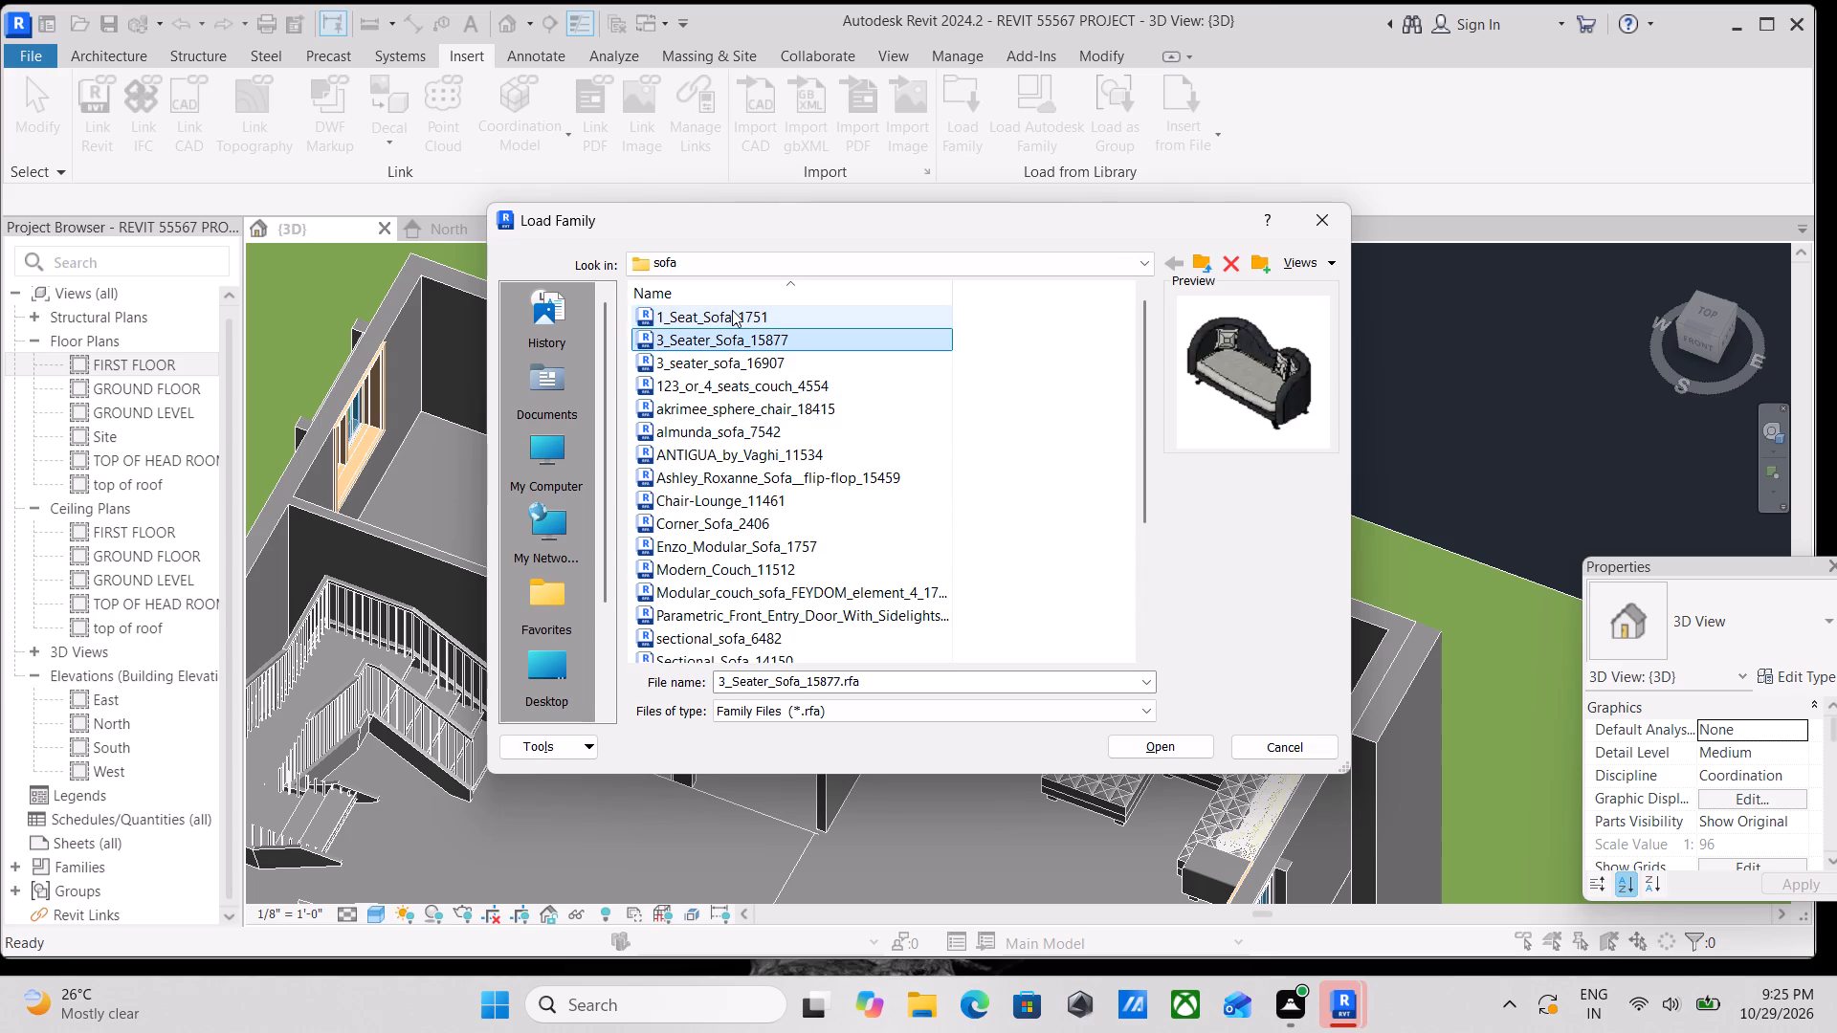
left_click(732, 310)
left_click(735, 343)
left_click(1161, 757)
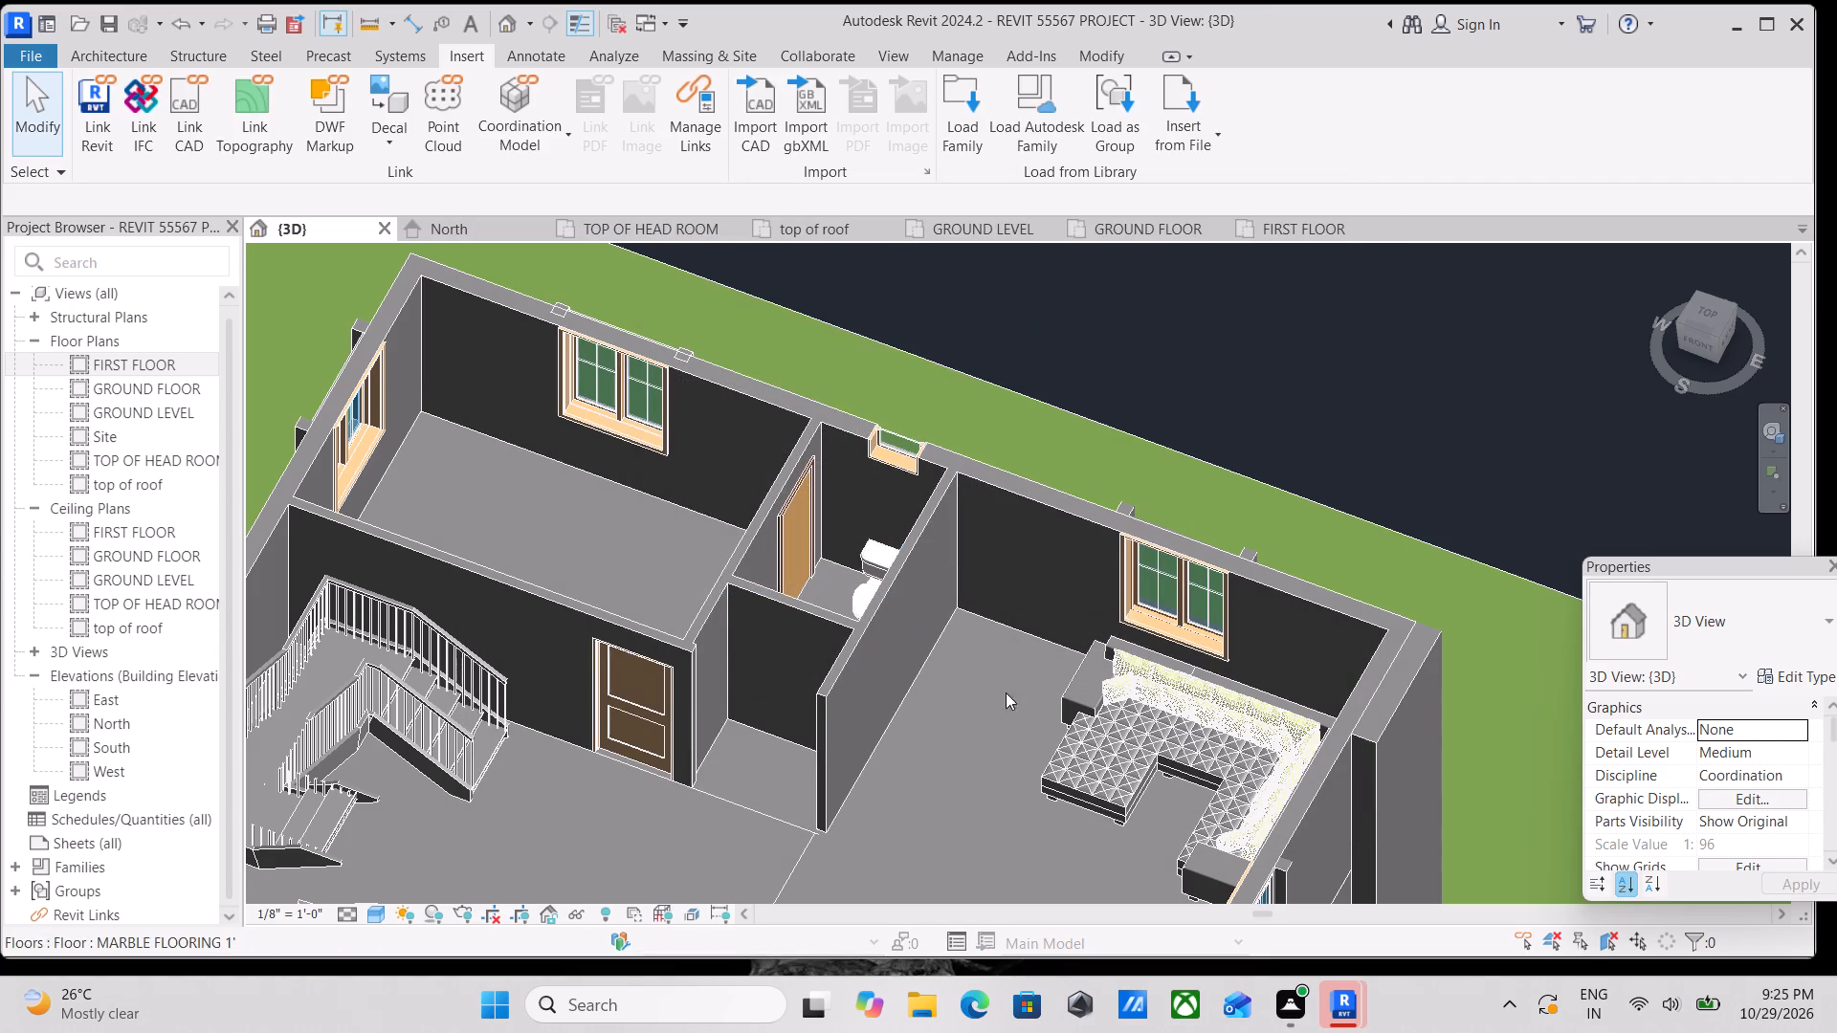
Place one 3_Seater_Sofa_15877 on the FIRST FLOOR level, rotated lengthwise along the partition wall in the large rear room's northwest corner.
left_click(89, 57)
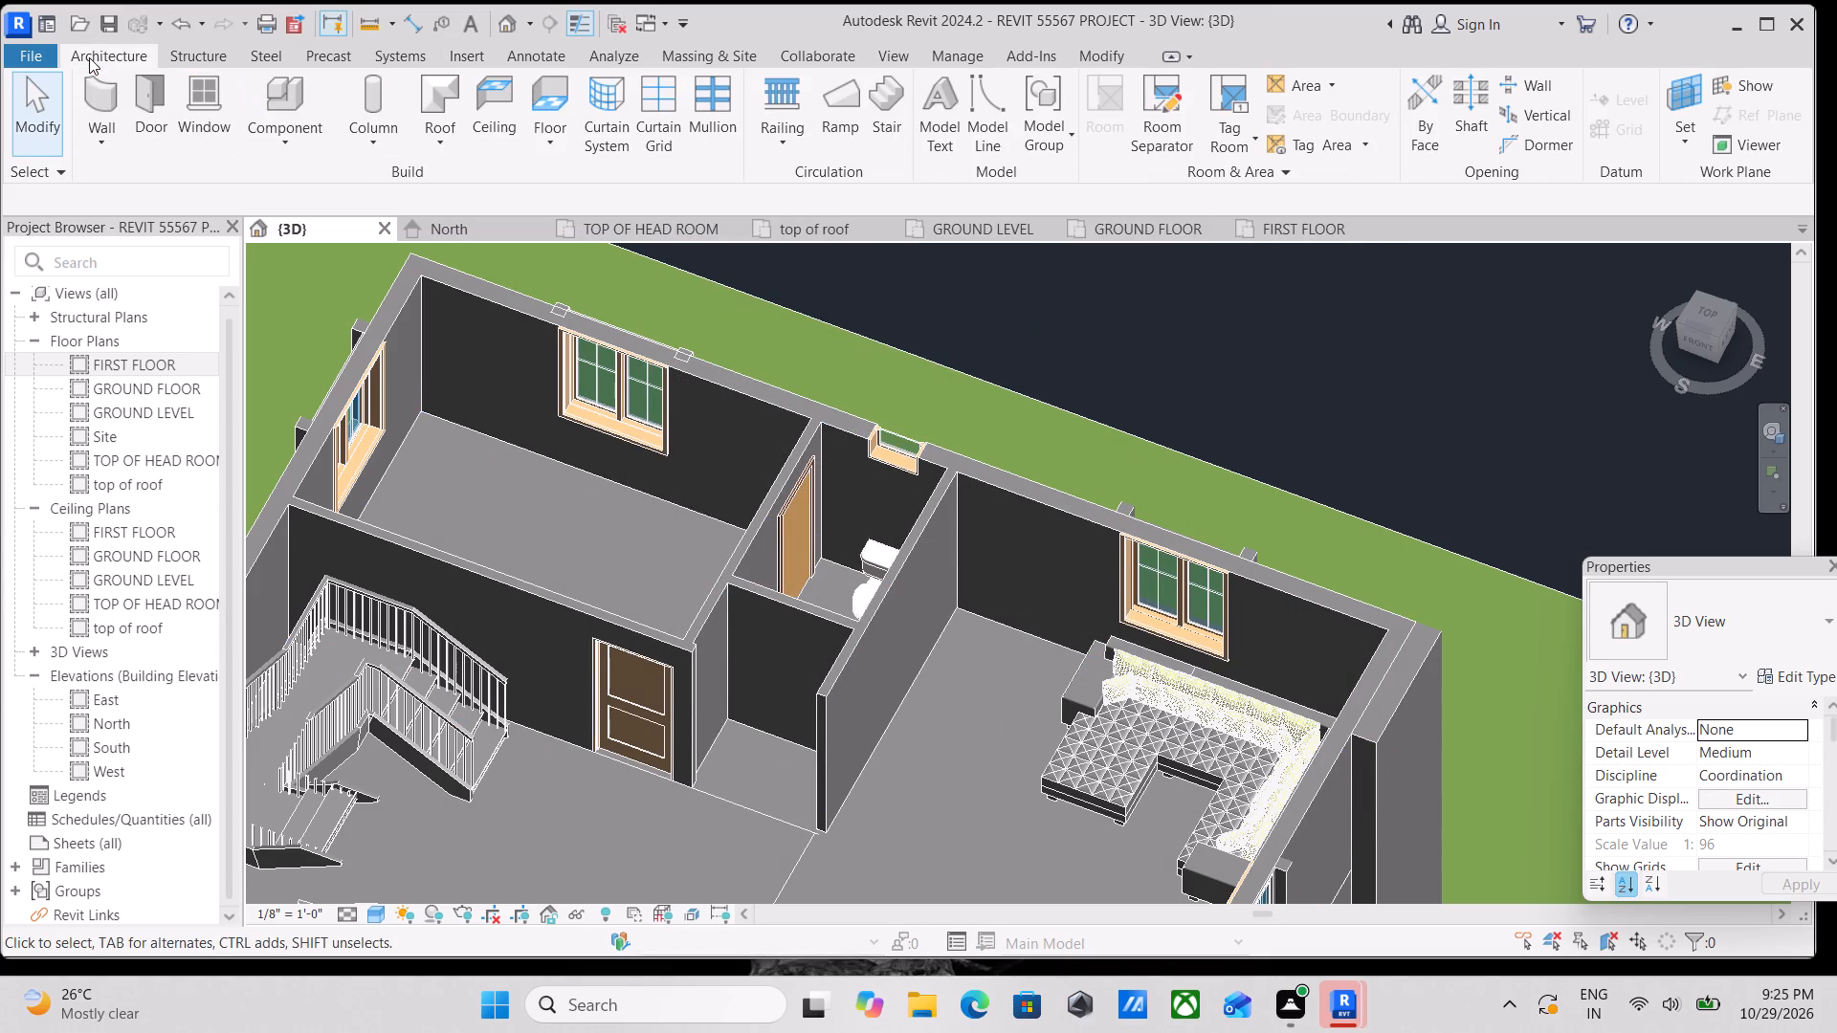
left_click(296, 138)
left_click(314, 187)
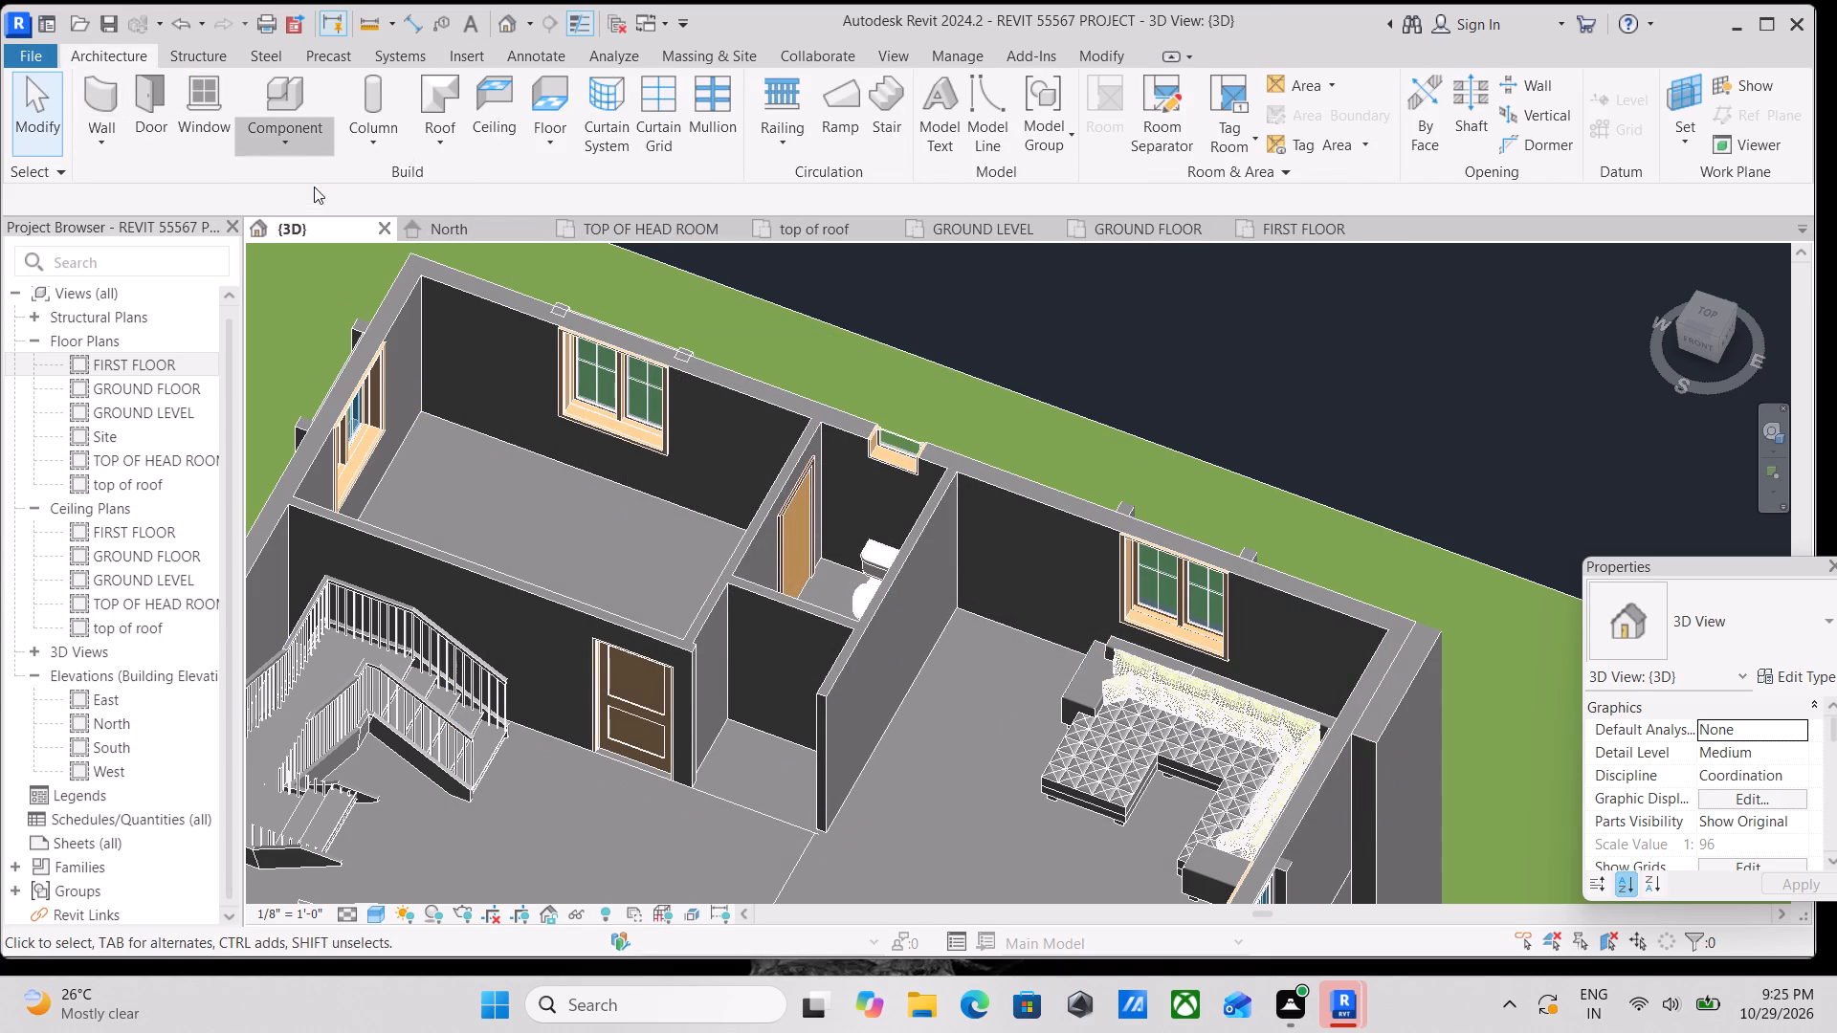
middle_click_drag(874, 717, 881, 525)
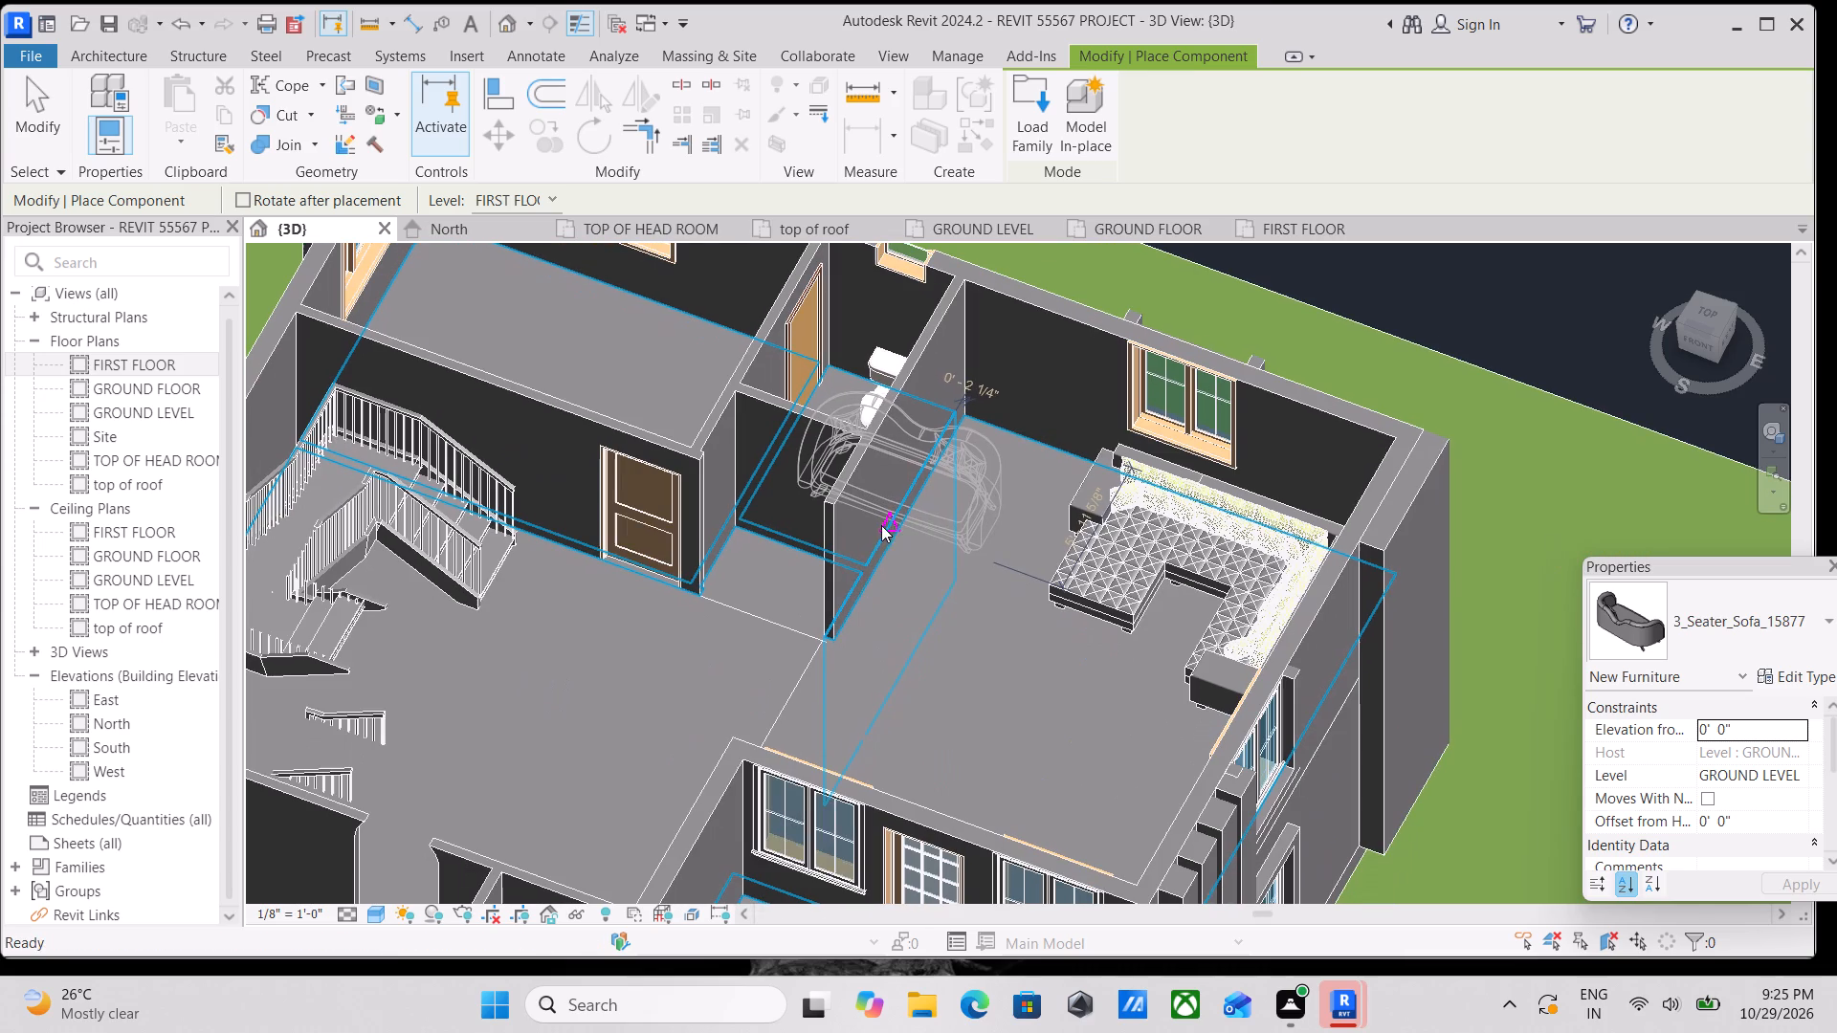
key("space")
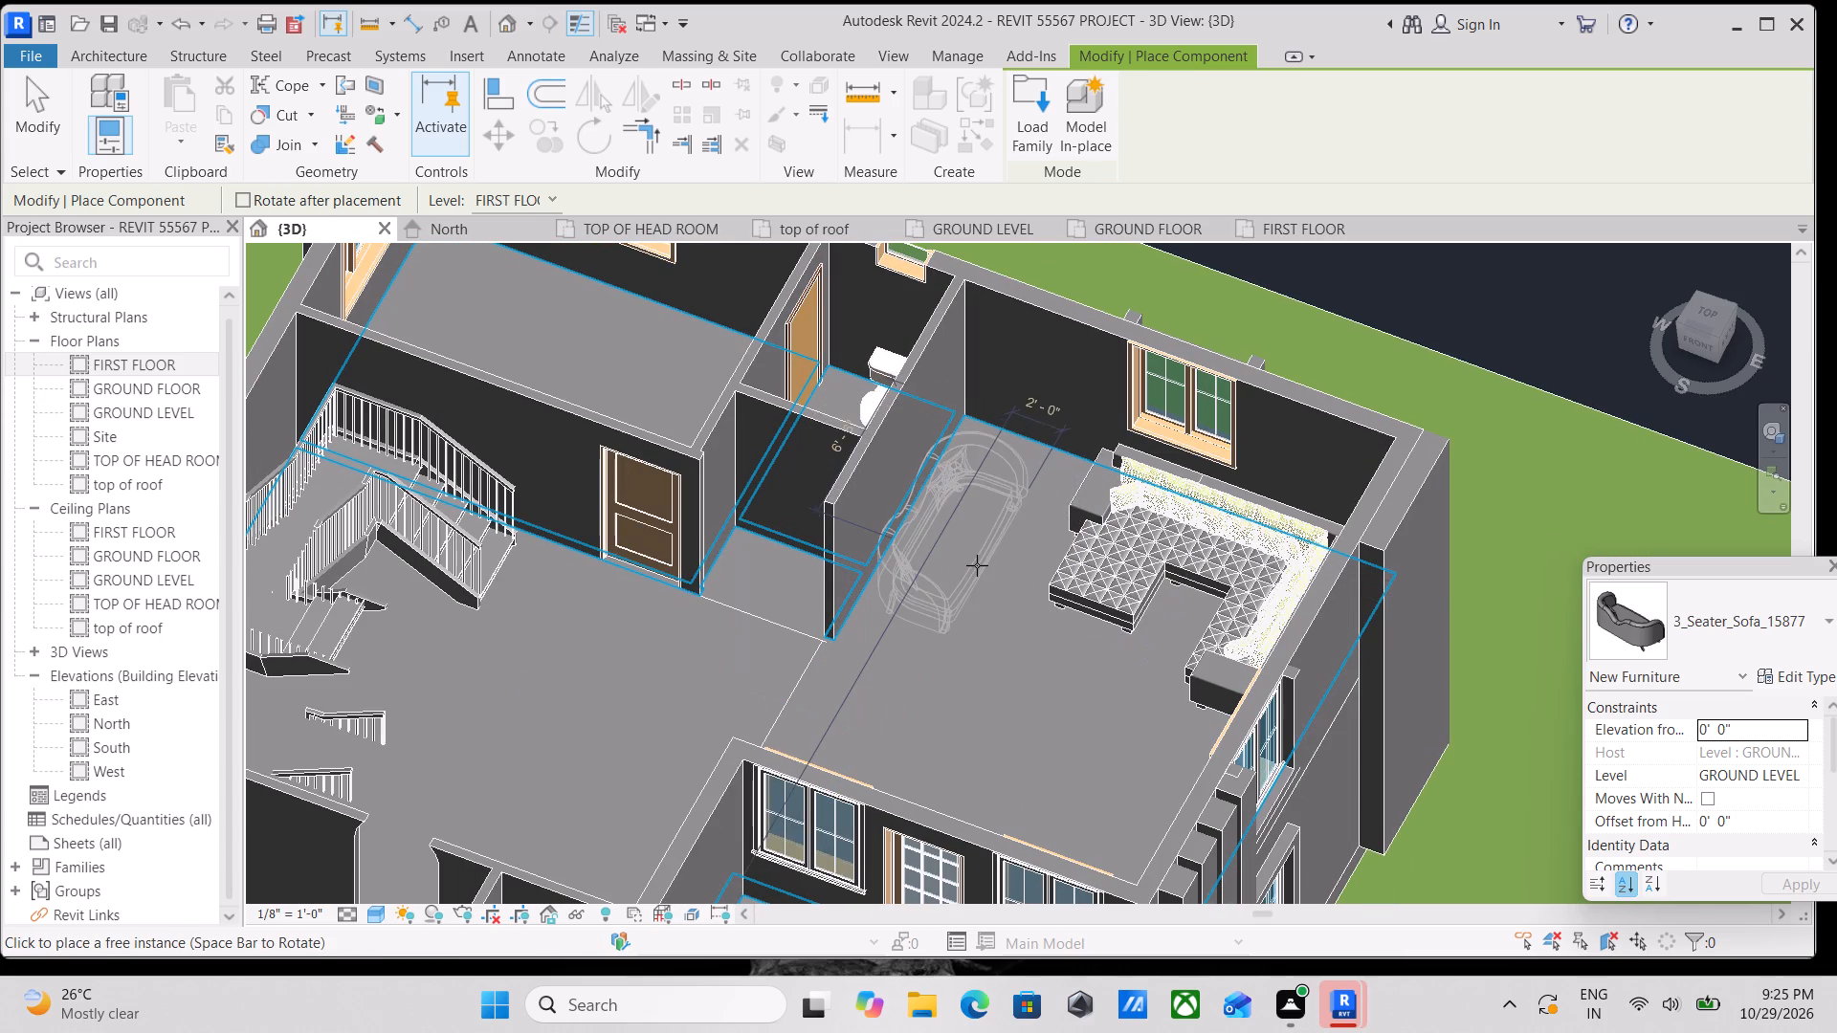
scroll(970, 579, "up", 5)
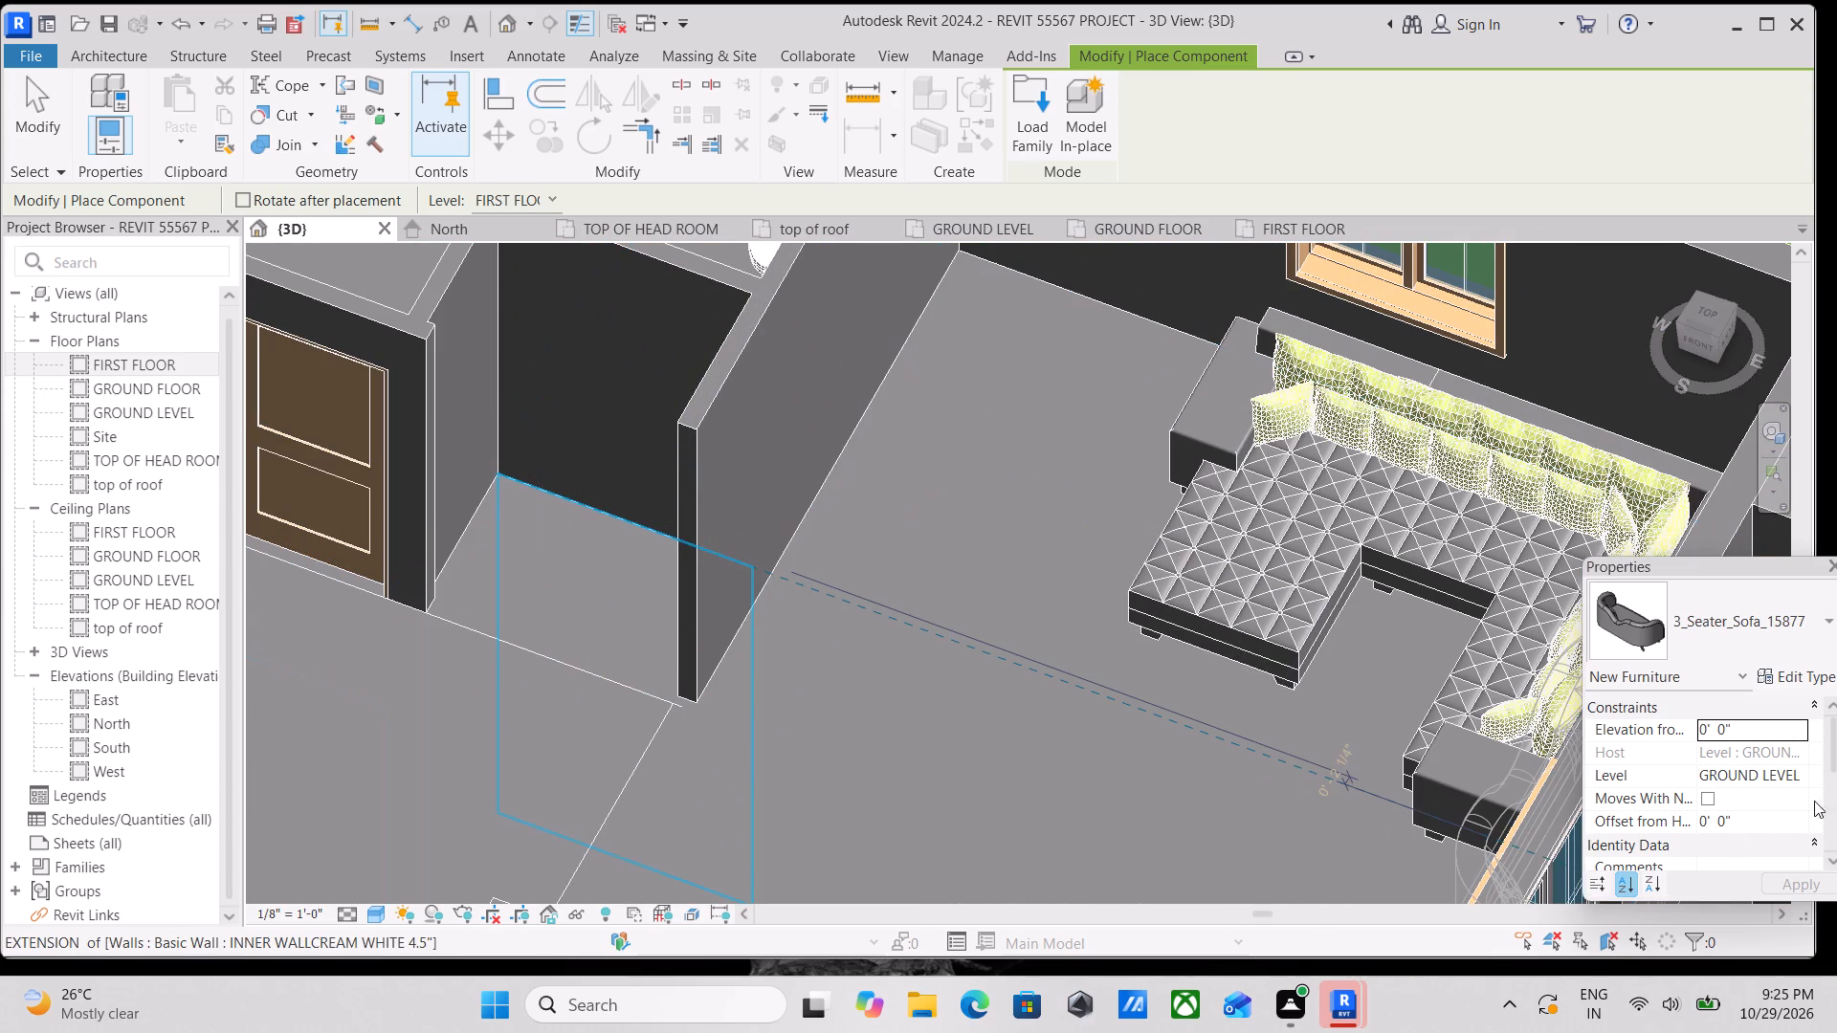
left_click(1799, 775)
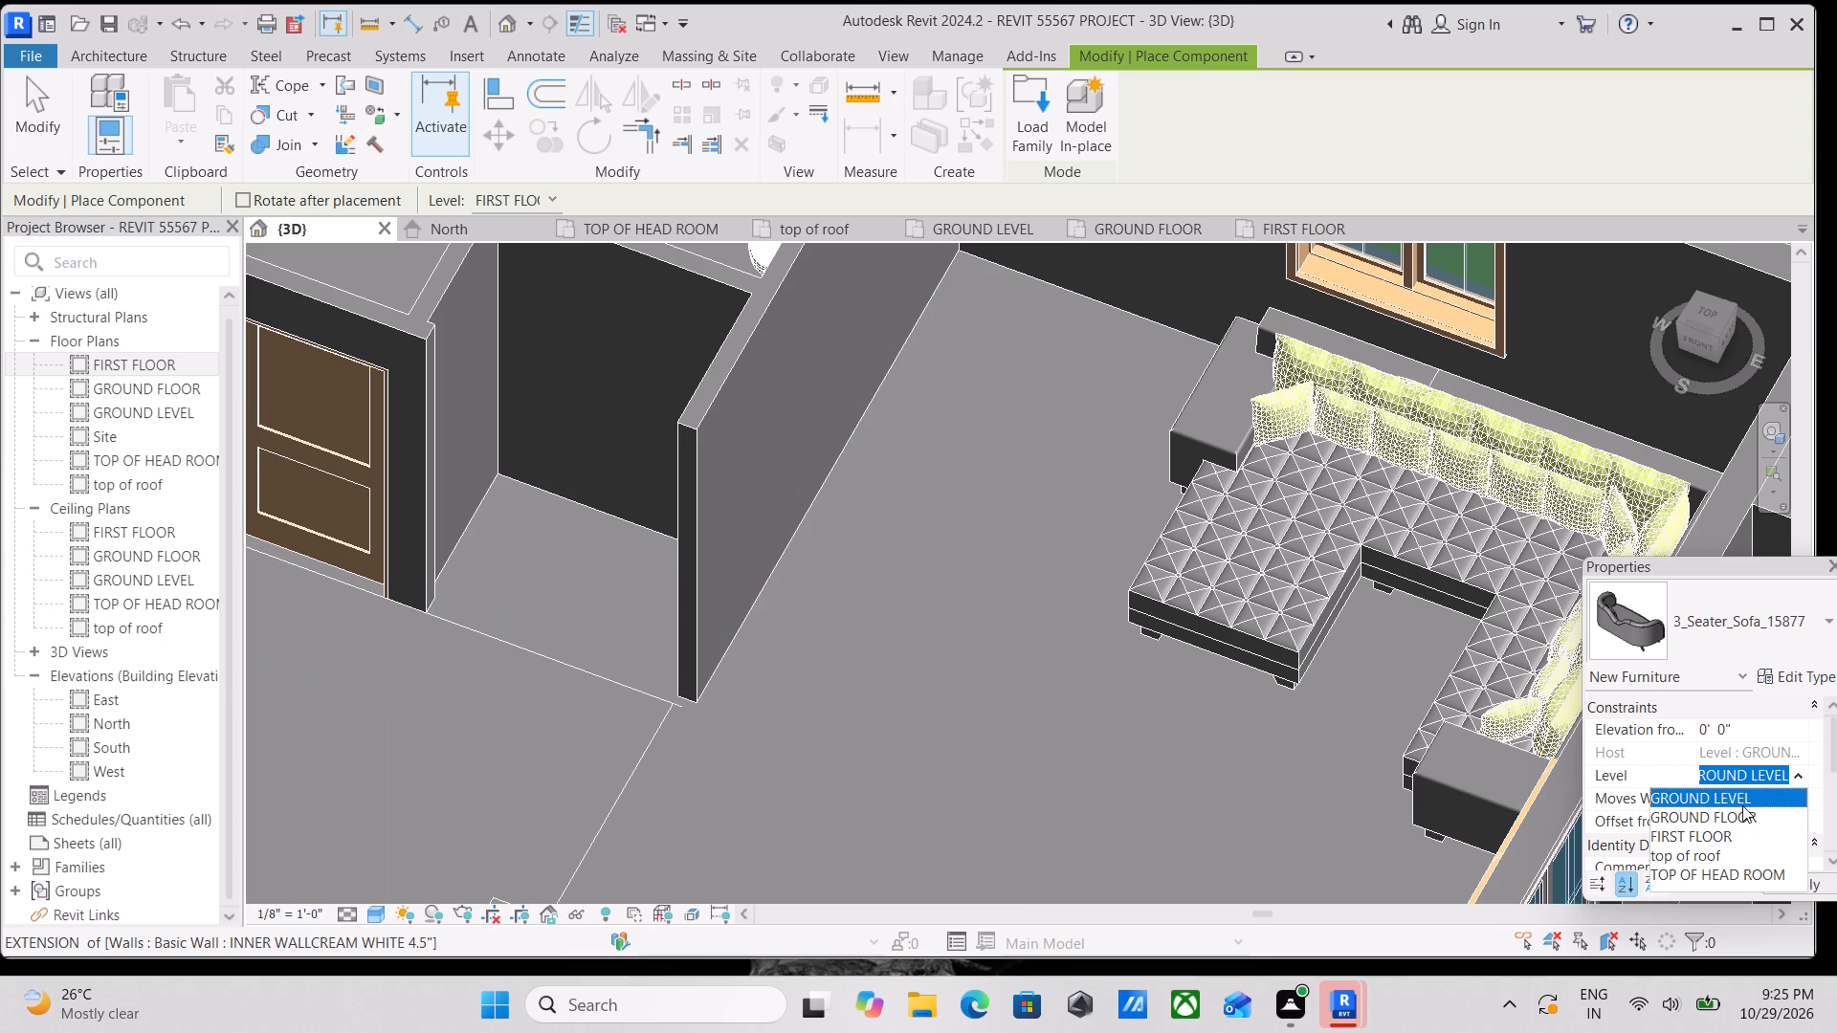
left_click(1725, 832)
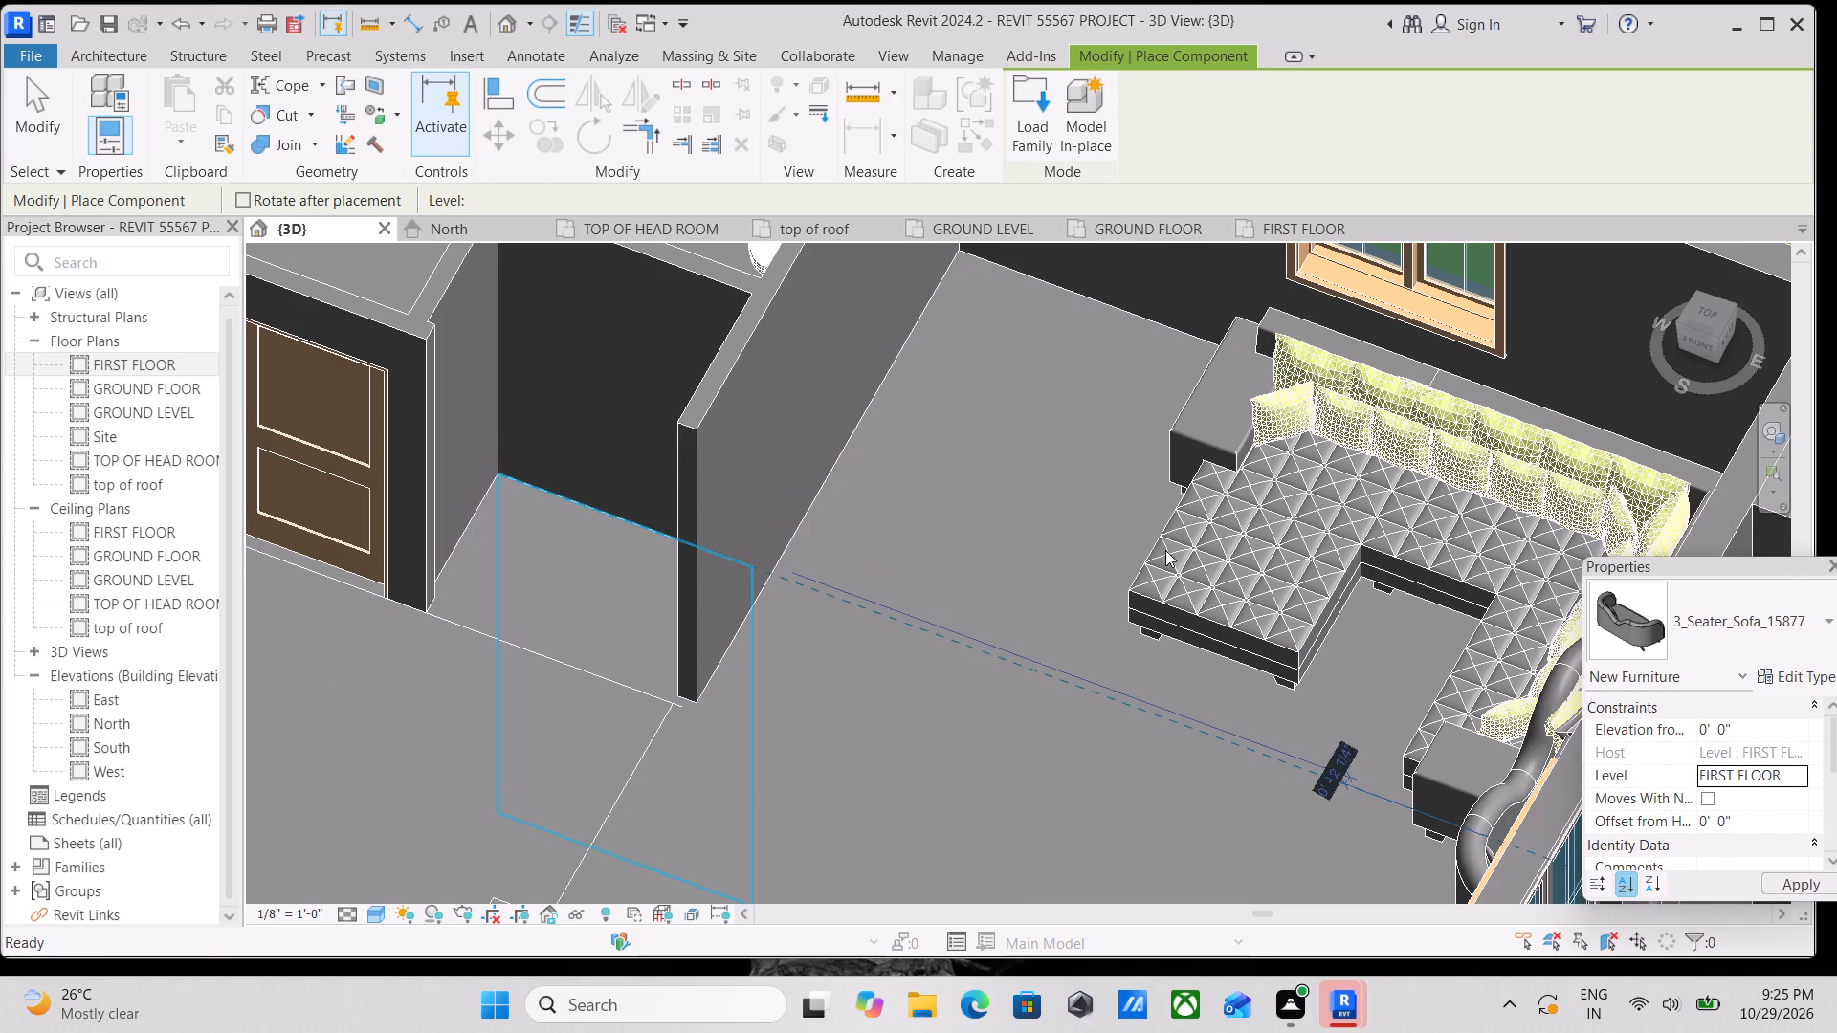
scroll(1124, 537, "down", 1)
middle_click_drag(1124, 537, 1114, 631)
key("space")
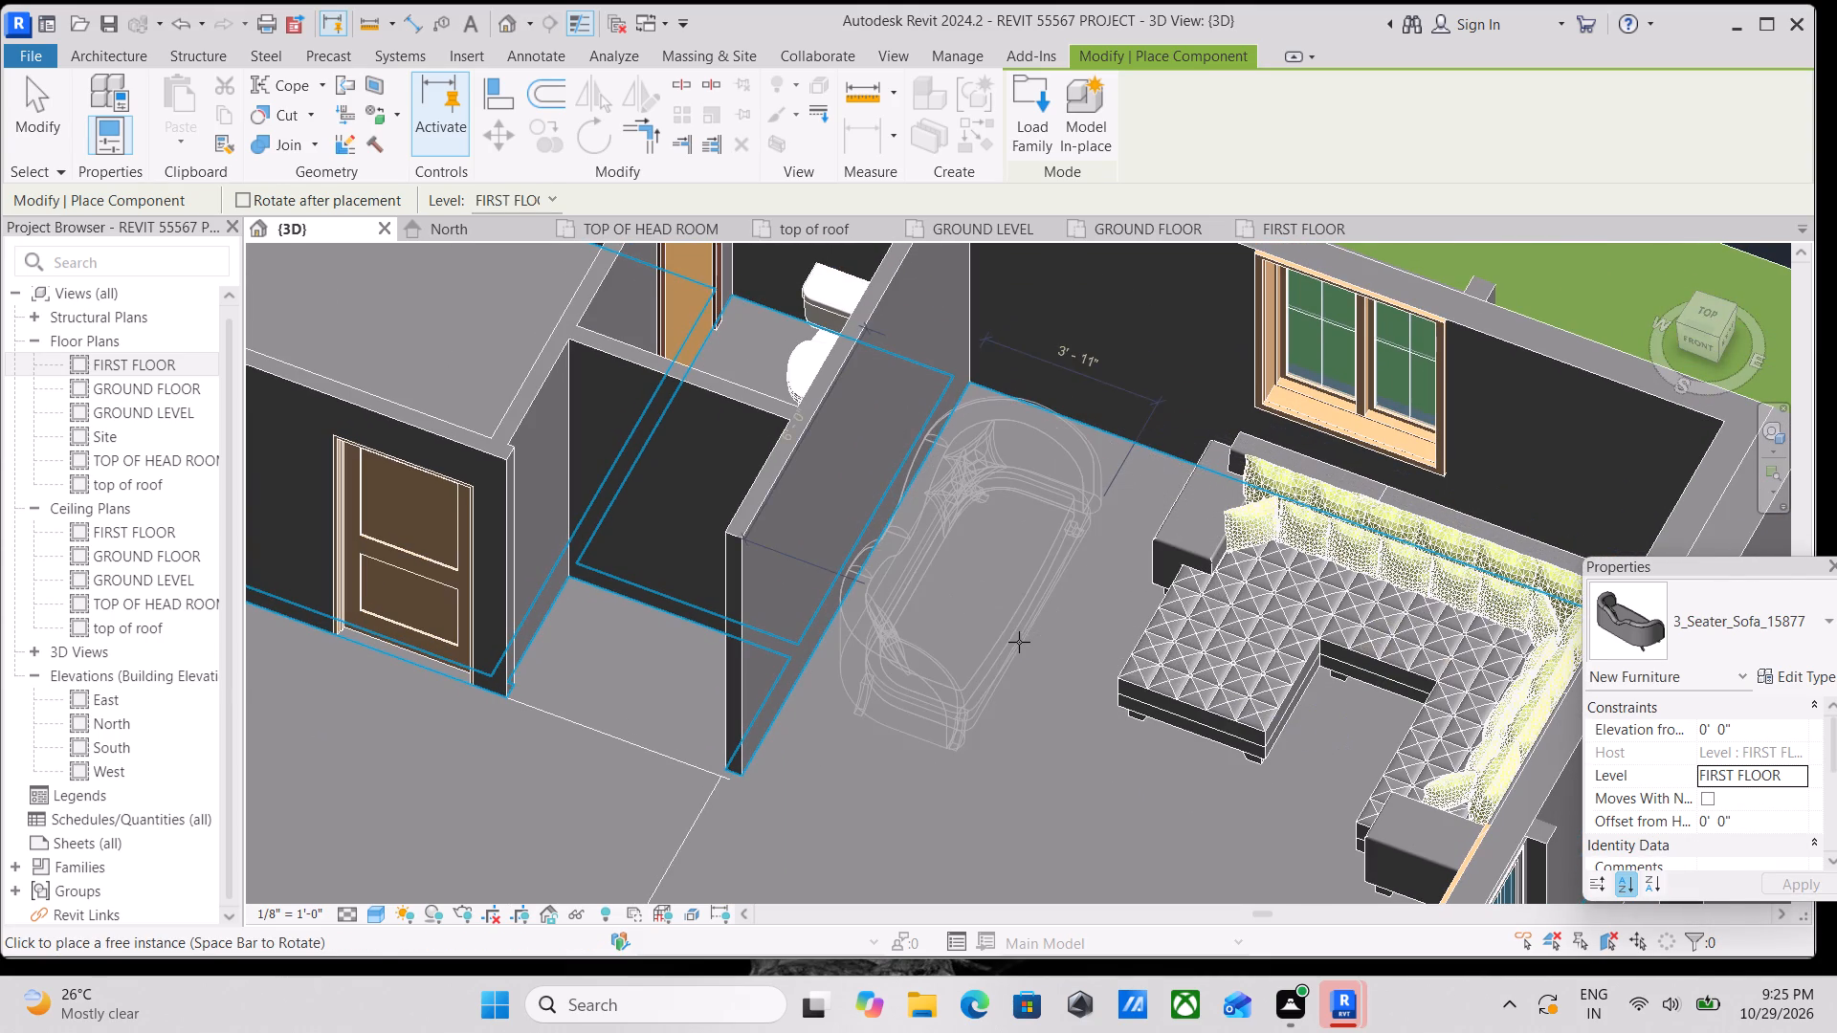
scroll(1021, 632, "up", 2)
left_click(1021, 632)
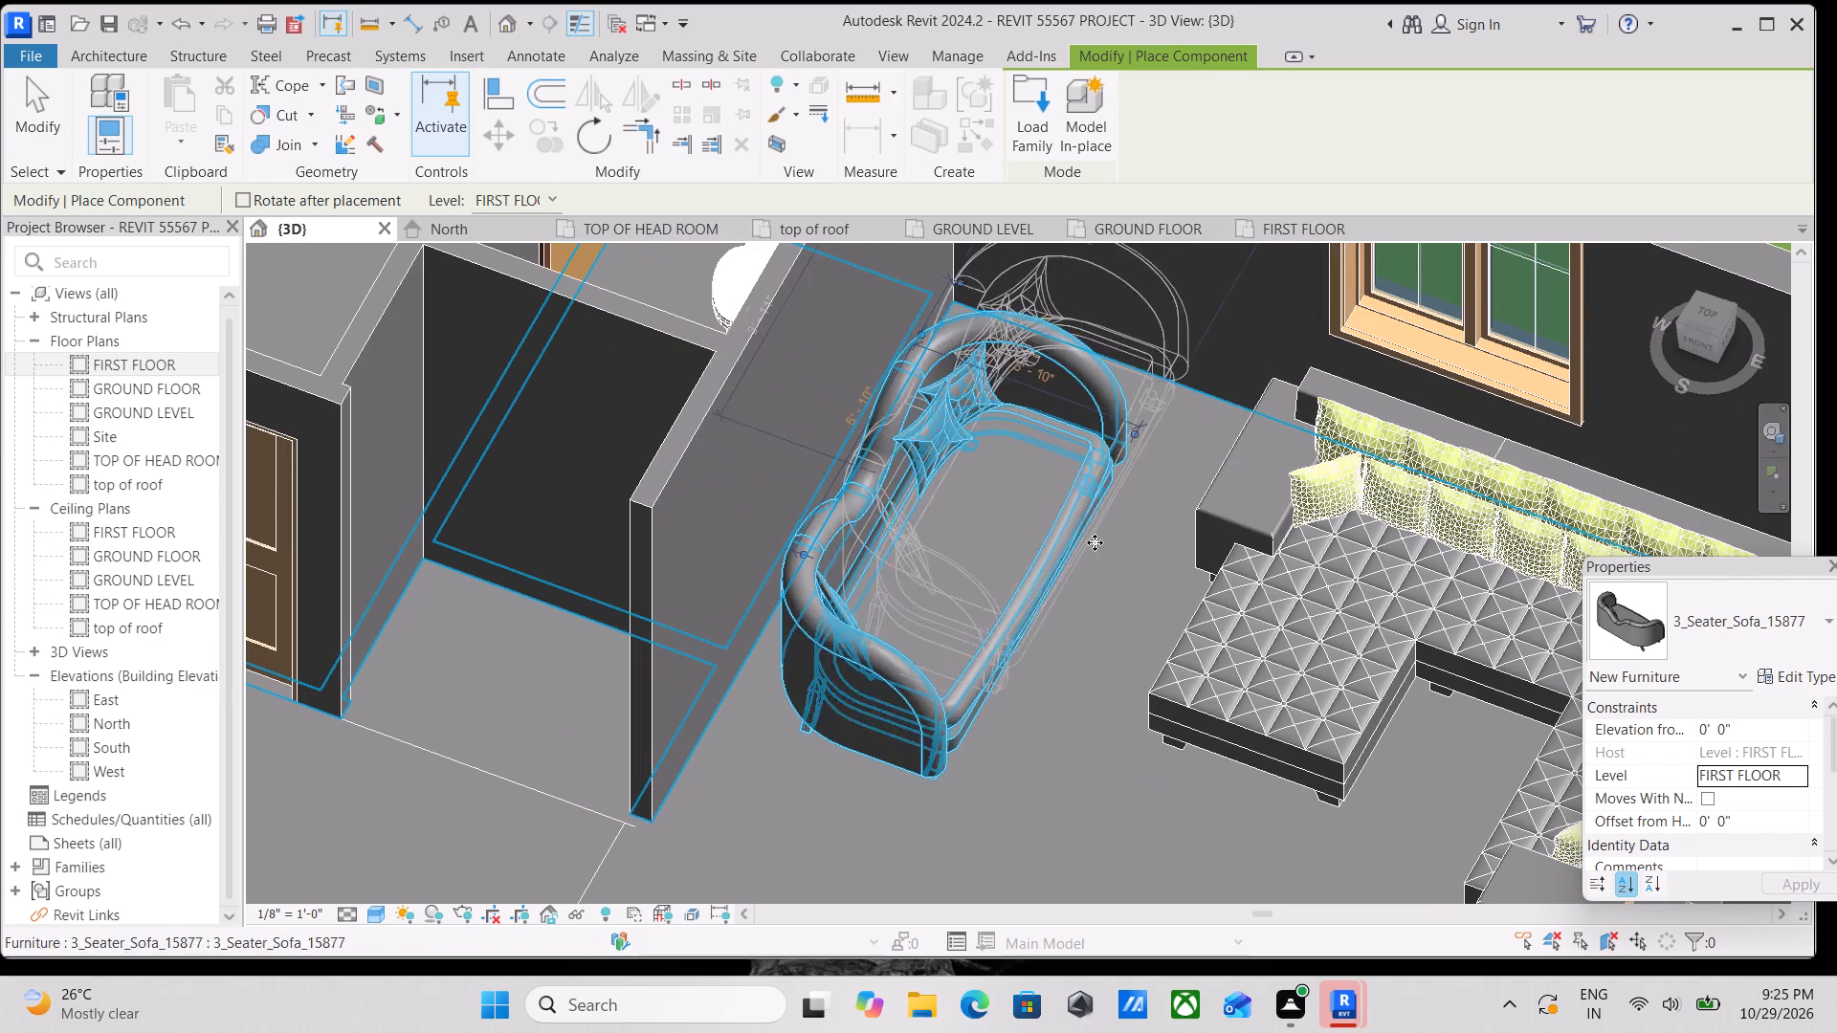
key("Escape")
scroll(1129, 564, "down", 1)
key("Escape")
Start loading another family and preview sofa options from 3_seater_sofa_16907 down to Modular_couch_sofa_FEYDOM_element_4_17178.
scroll(1132, 564, "down", 4)
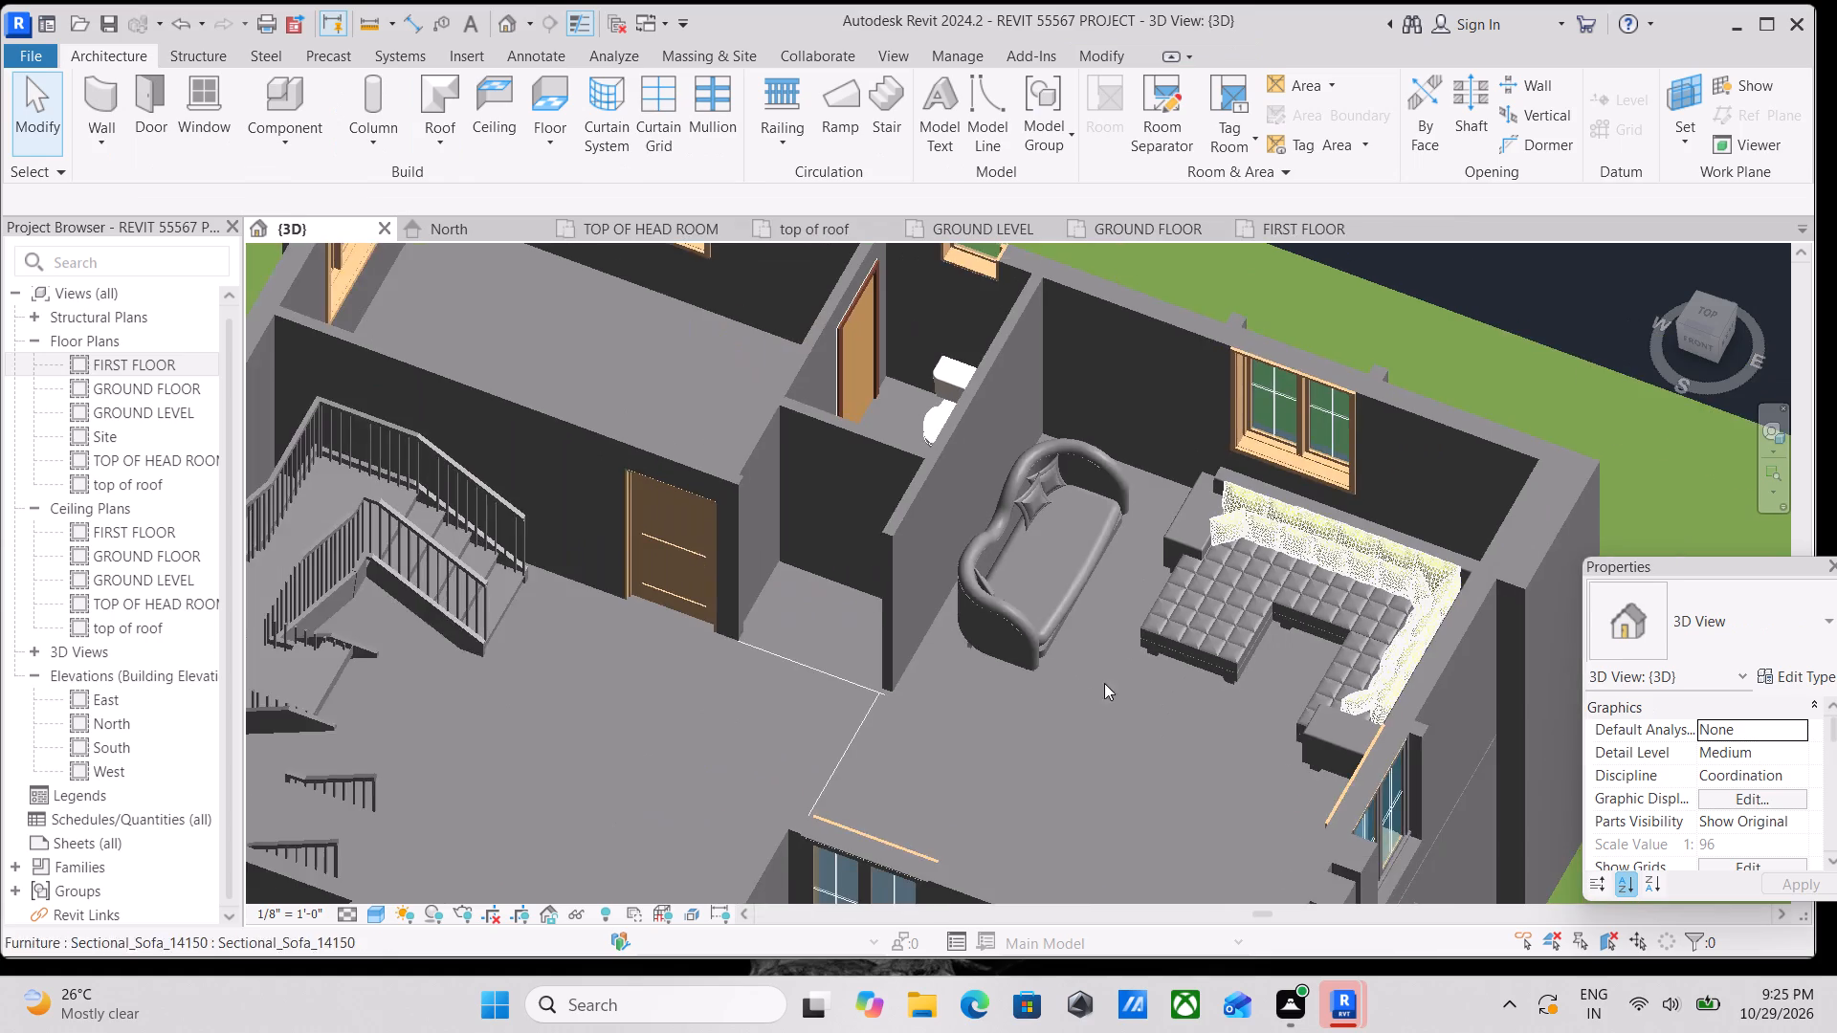
scroll(1103, 684, "down", 3)
middle_click_drag(1101, 691, 1264, 703)
middle_click_drag(1263, 638, 1278, 686)
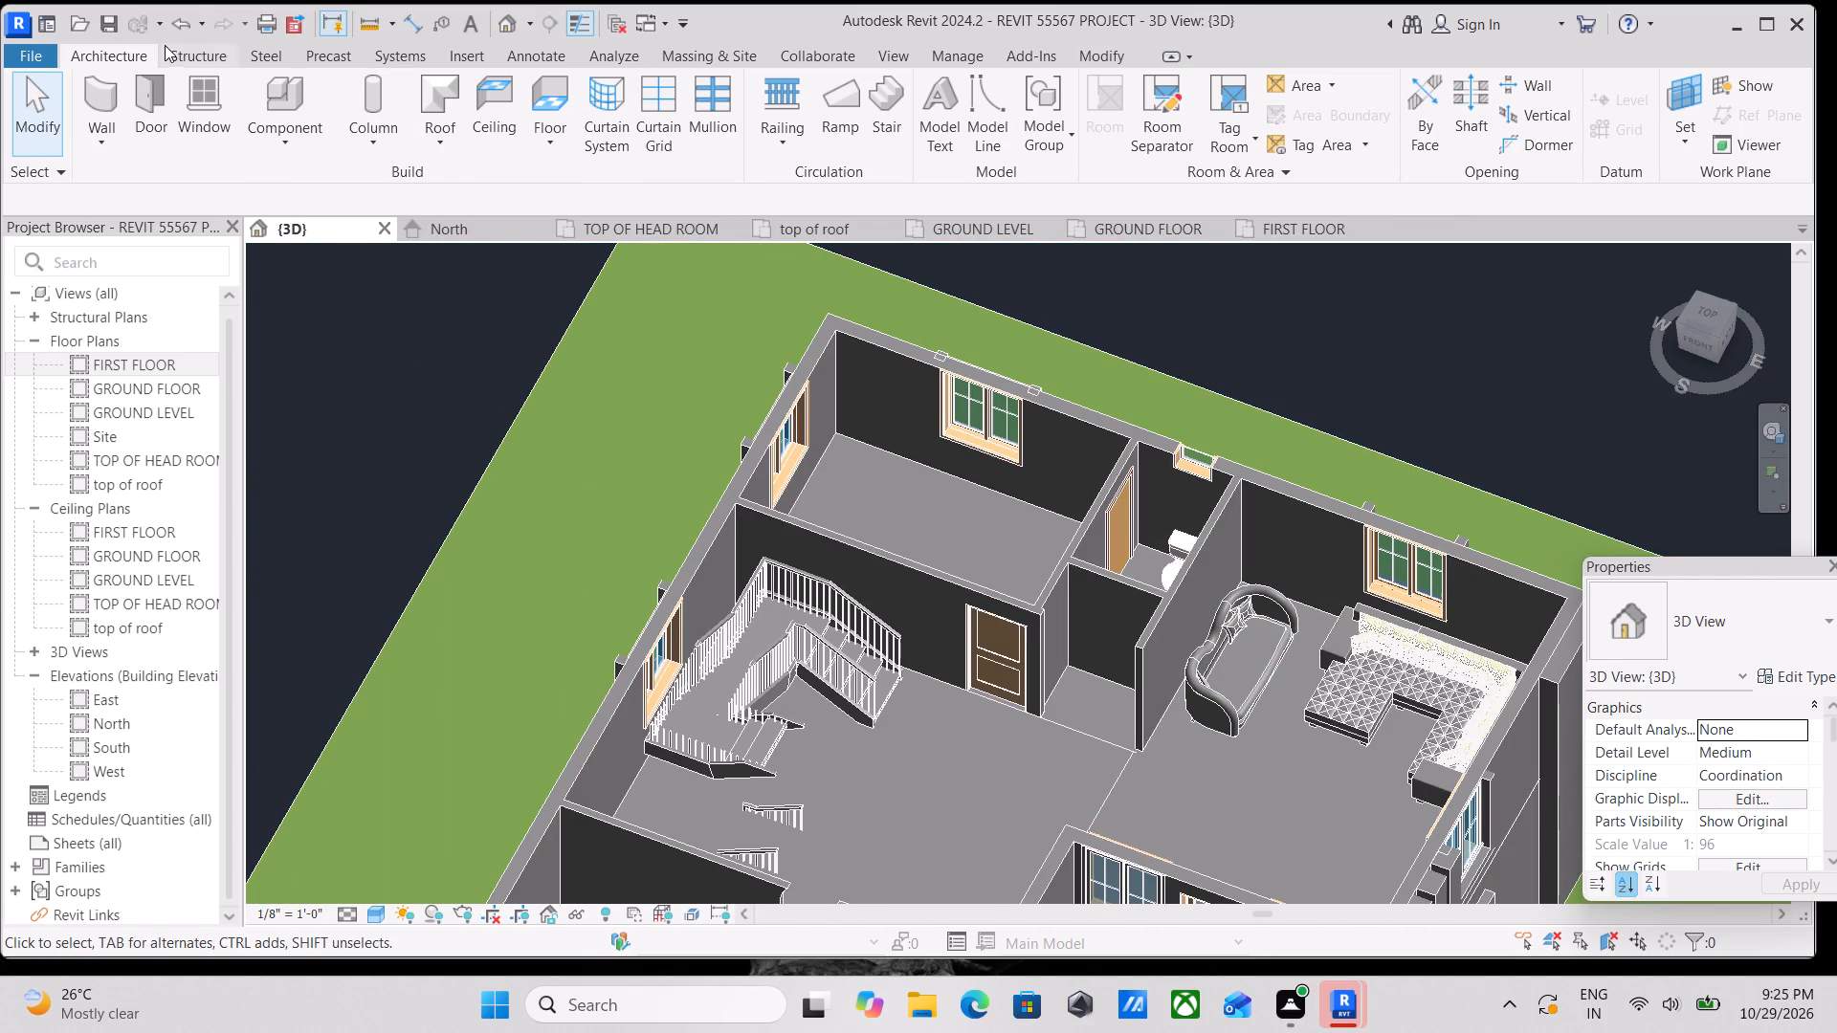
left_click(121, 55)
left_click(288, 143)
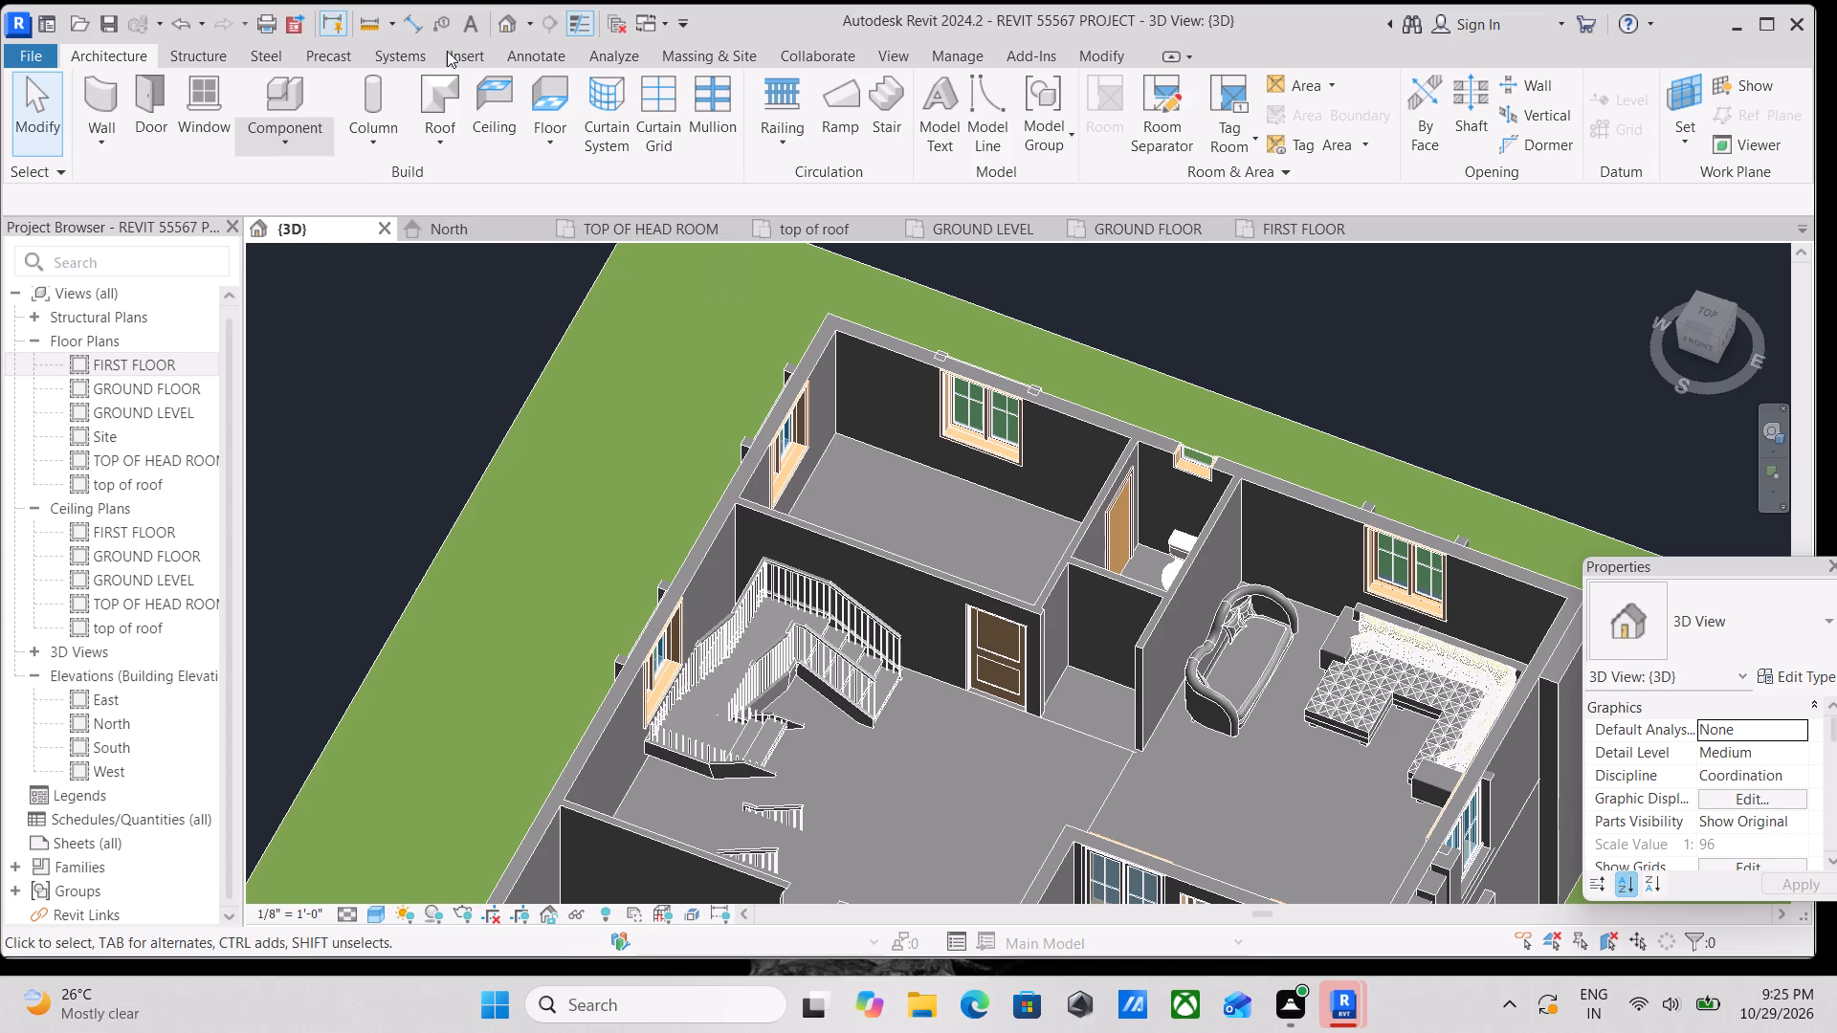
left_click(447, 51)
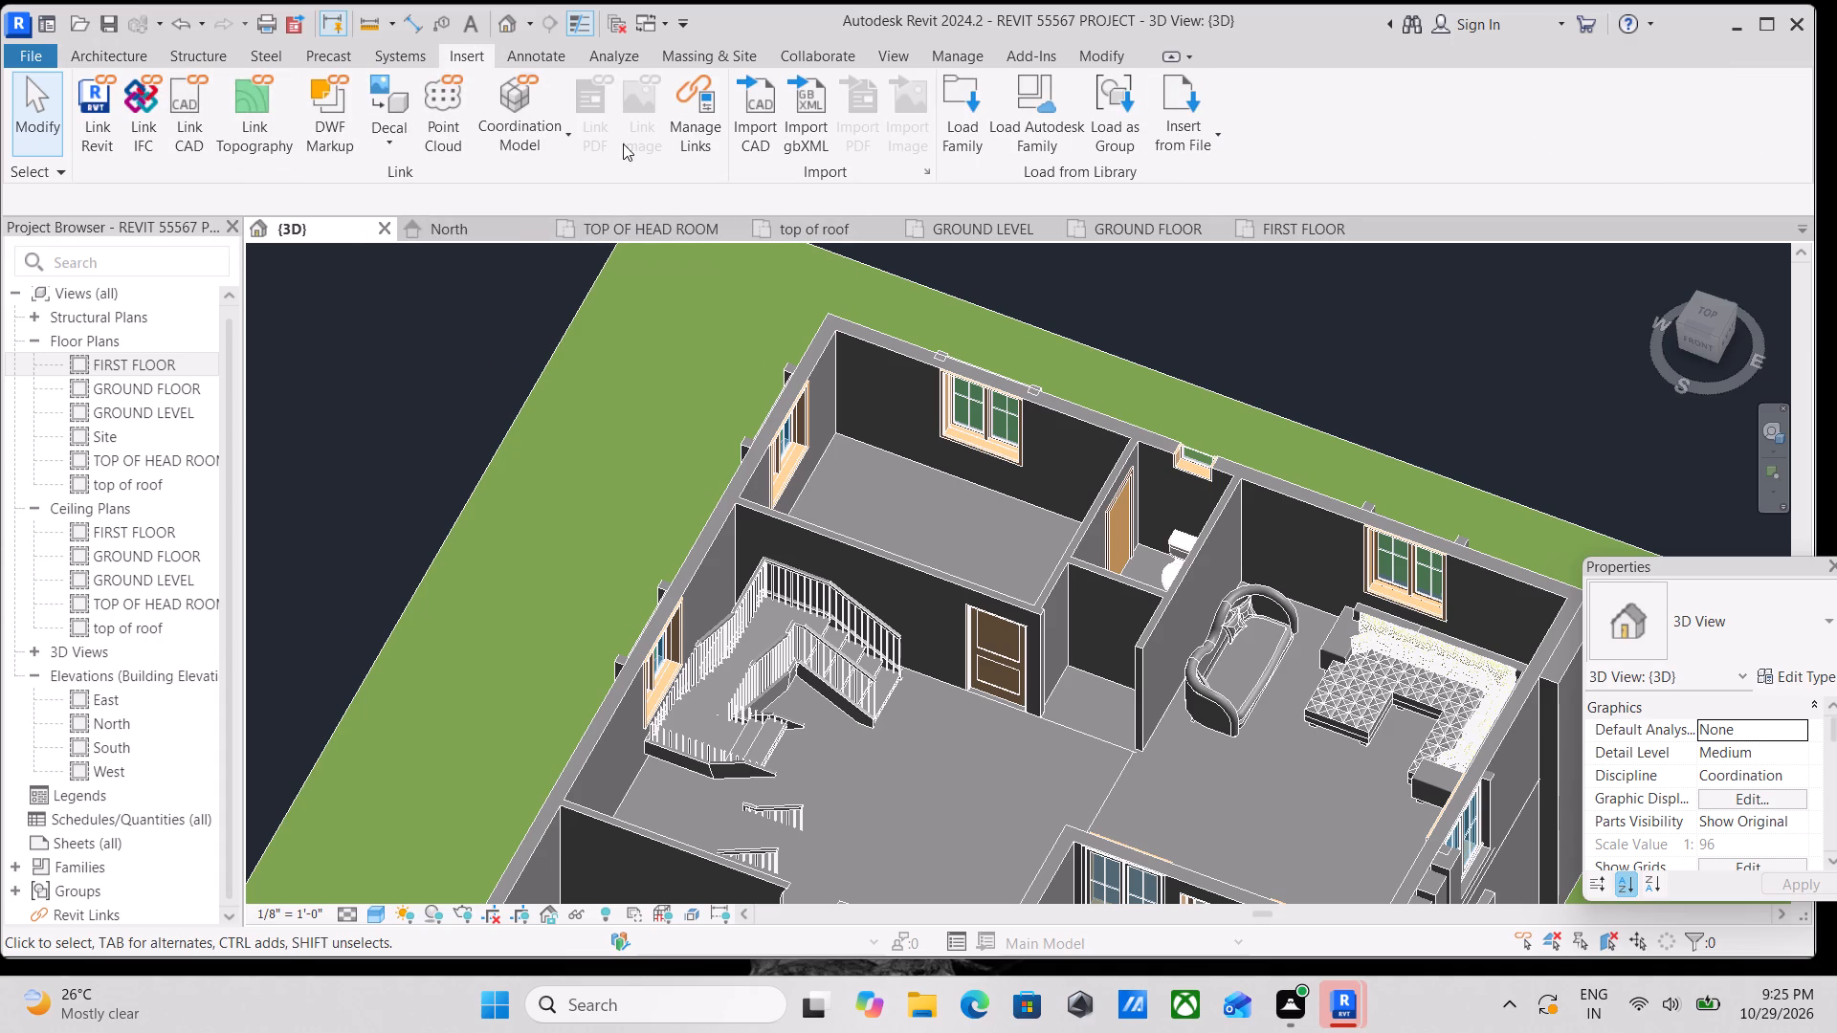
left_click(950, 119)
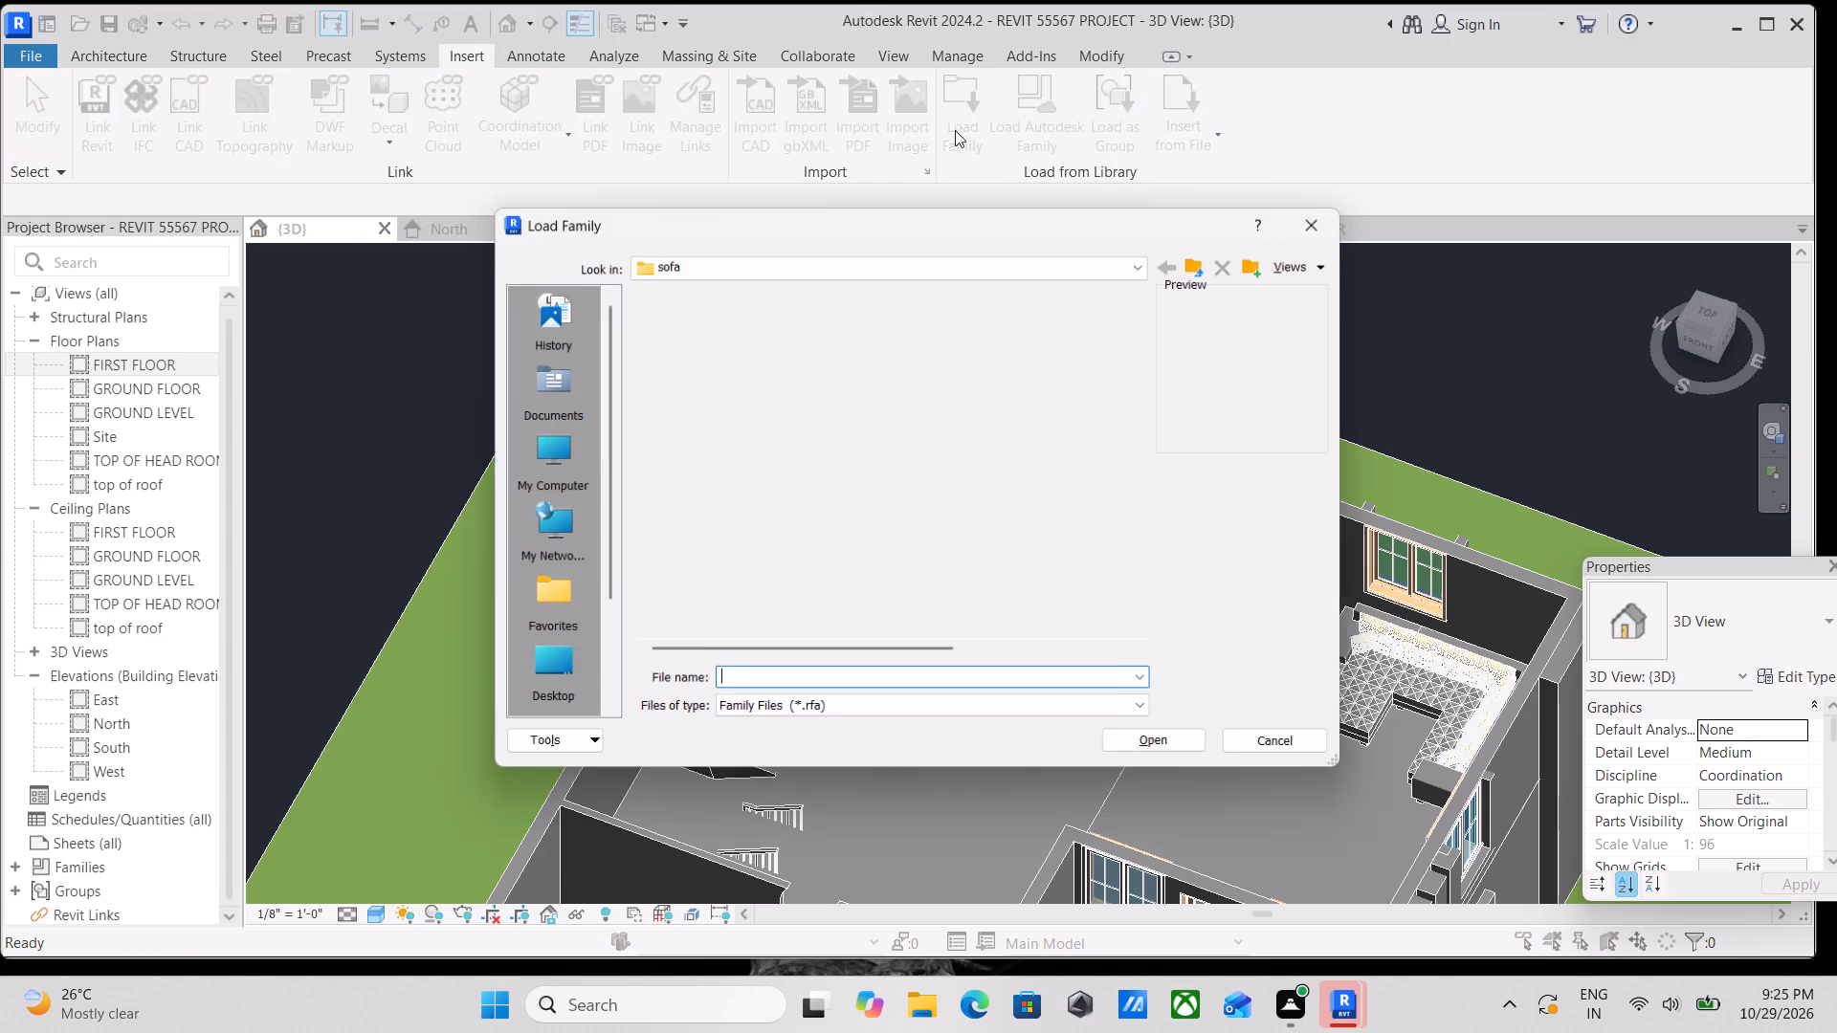
left_click(653, 363)
scroll(678, 442, "down", 1)
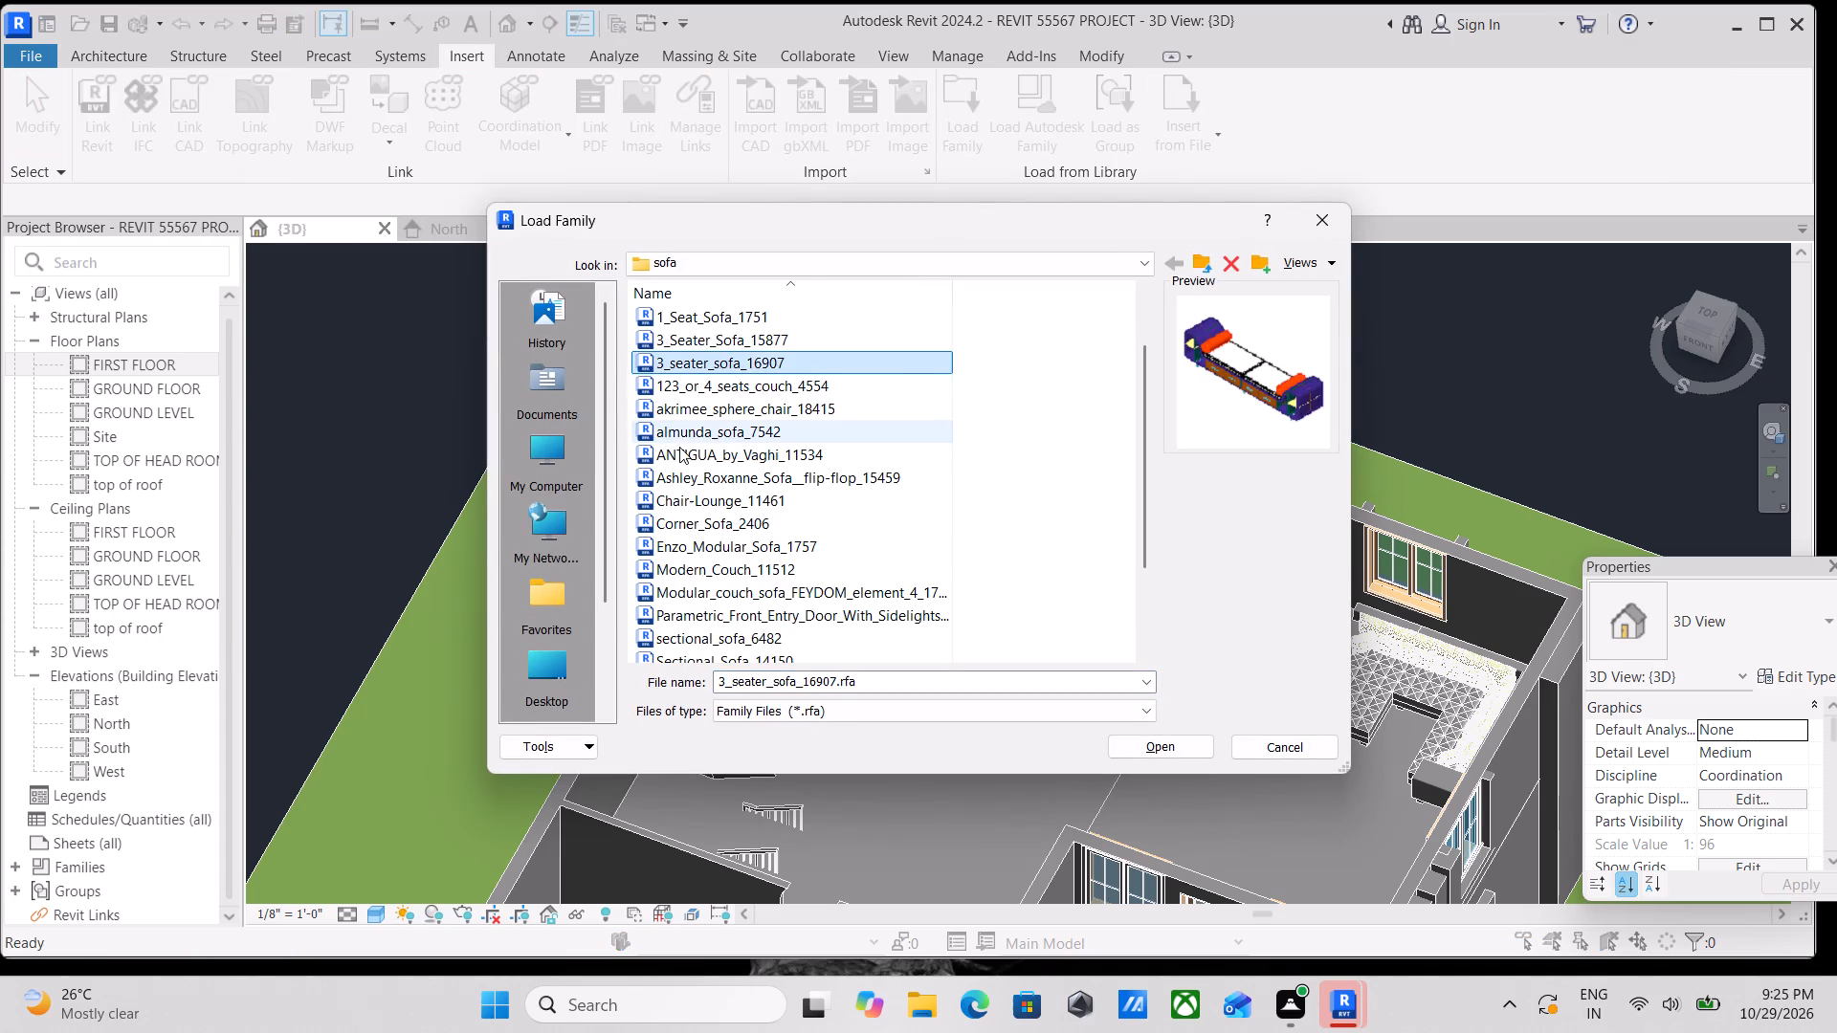
left_click(686, 461)
left_click(697, 520)
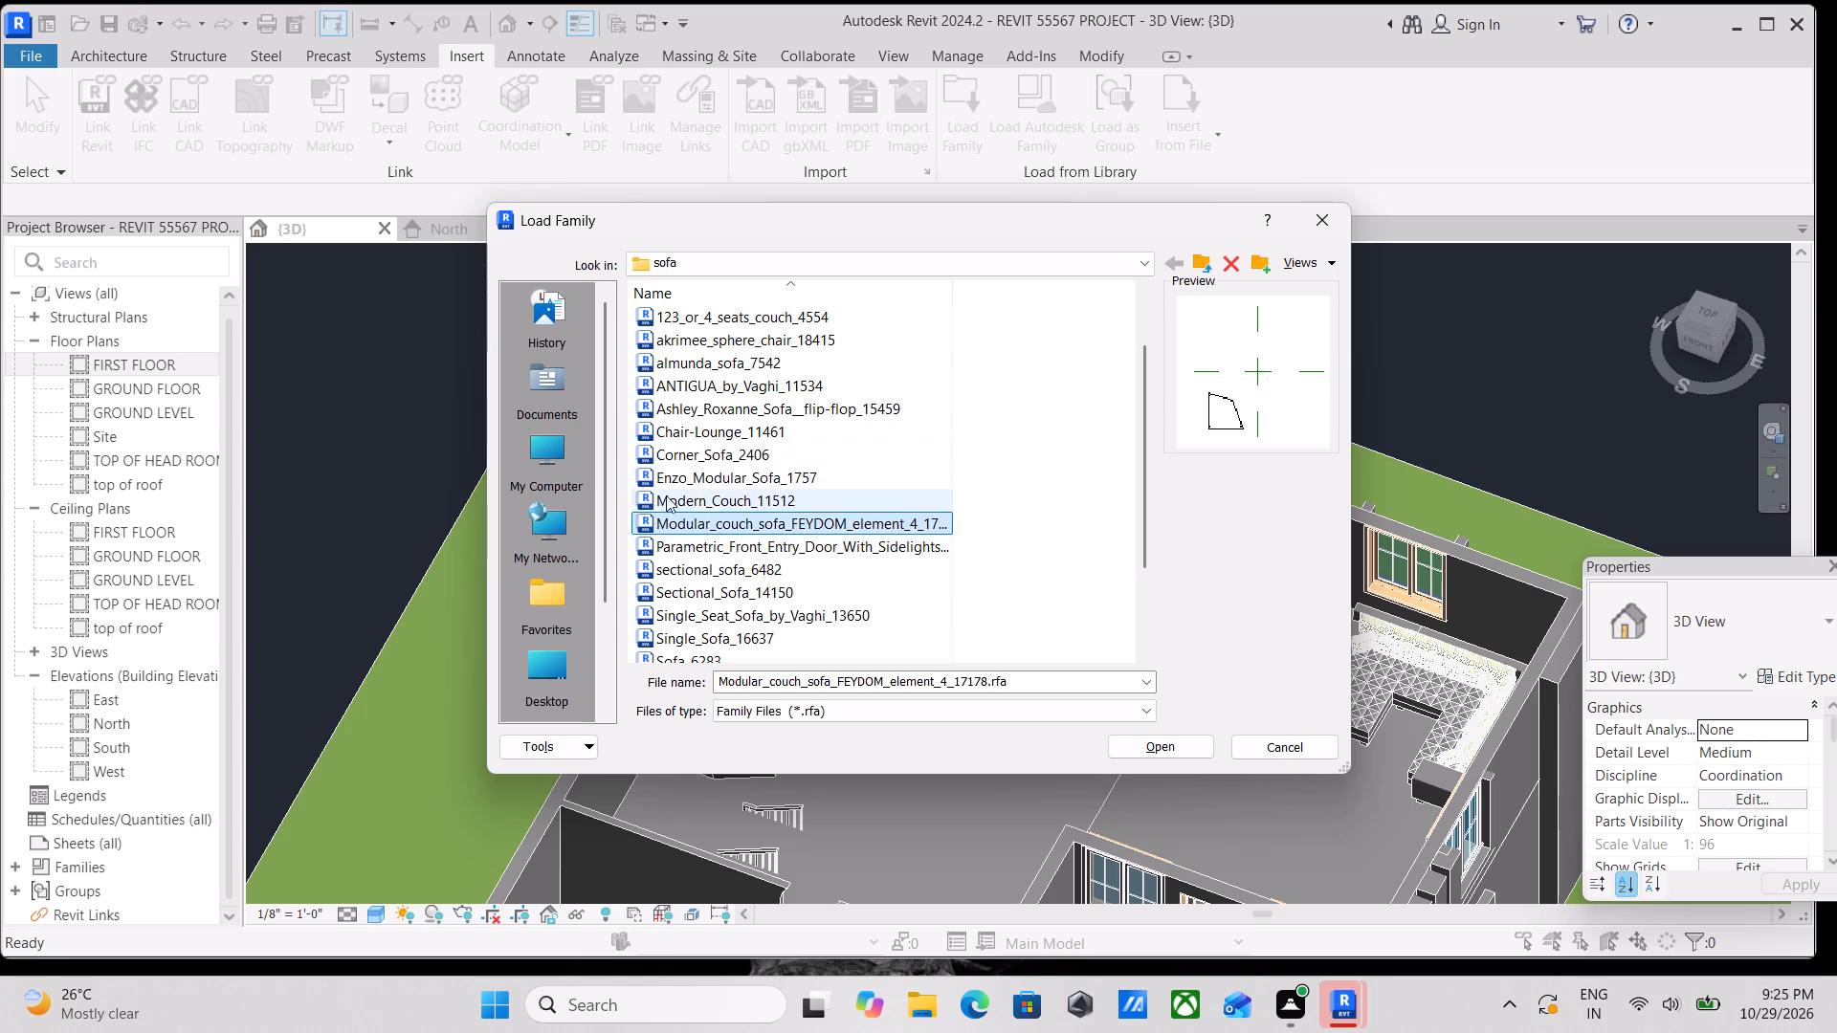
scroll(520, 351, "up", 2)
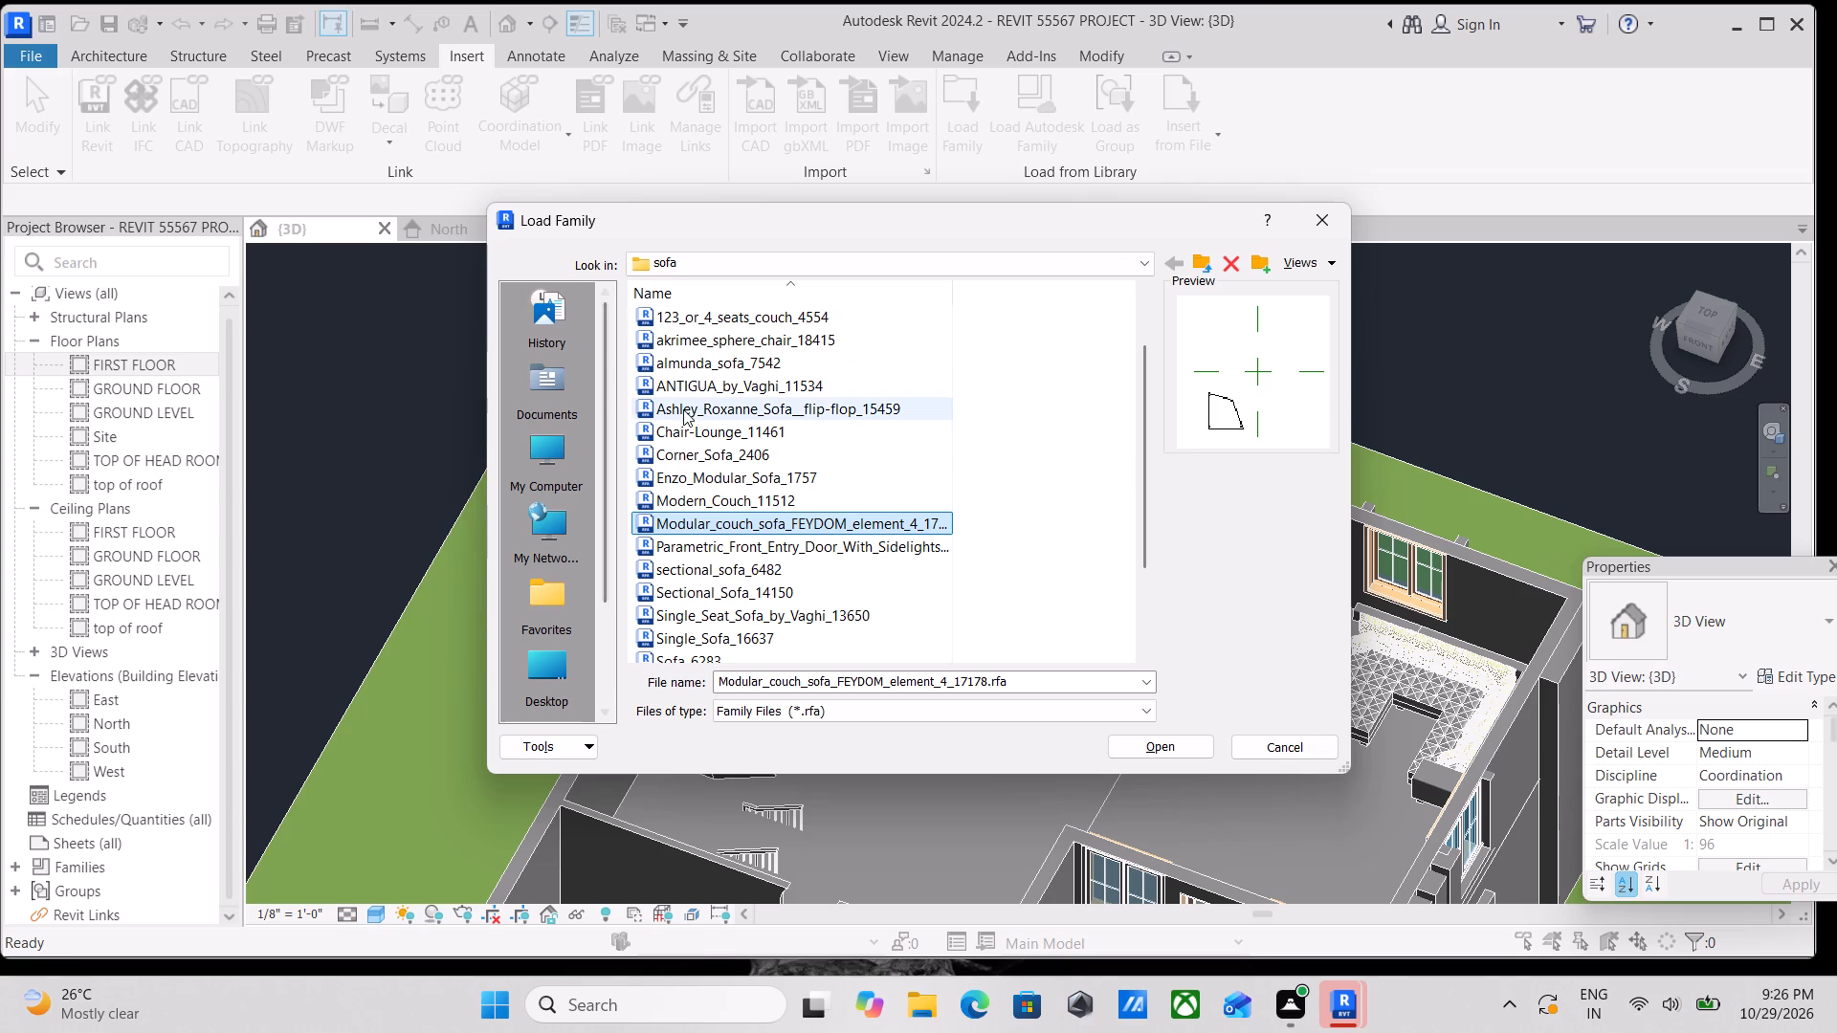
Preview Modern_Couch_11512, Sofa_Coffee_Table_and_Floor_Lamp_17217 and Vibro_Leather_Designer_Sofa_16294, and close the family browser without loading any.
left_click(703, 495)
scroll(676, 447, "down", 1)
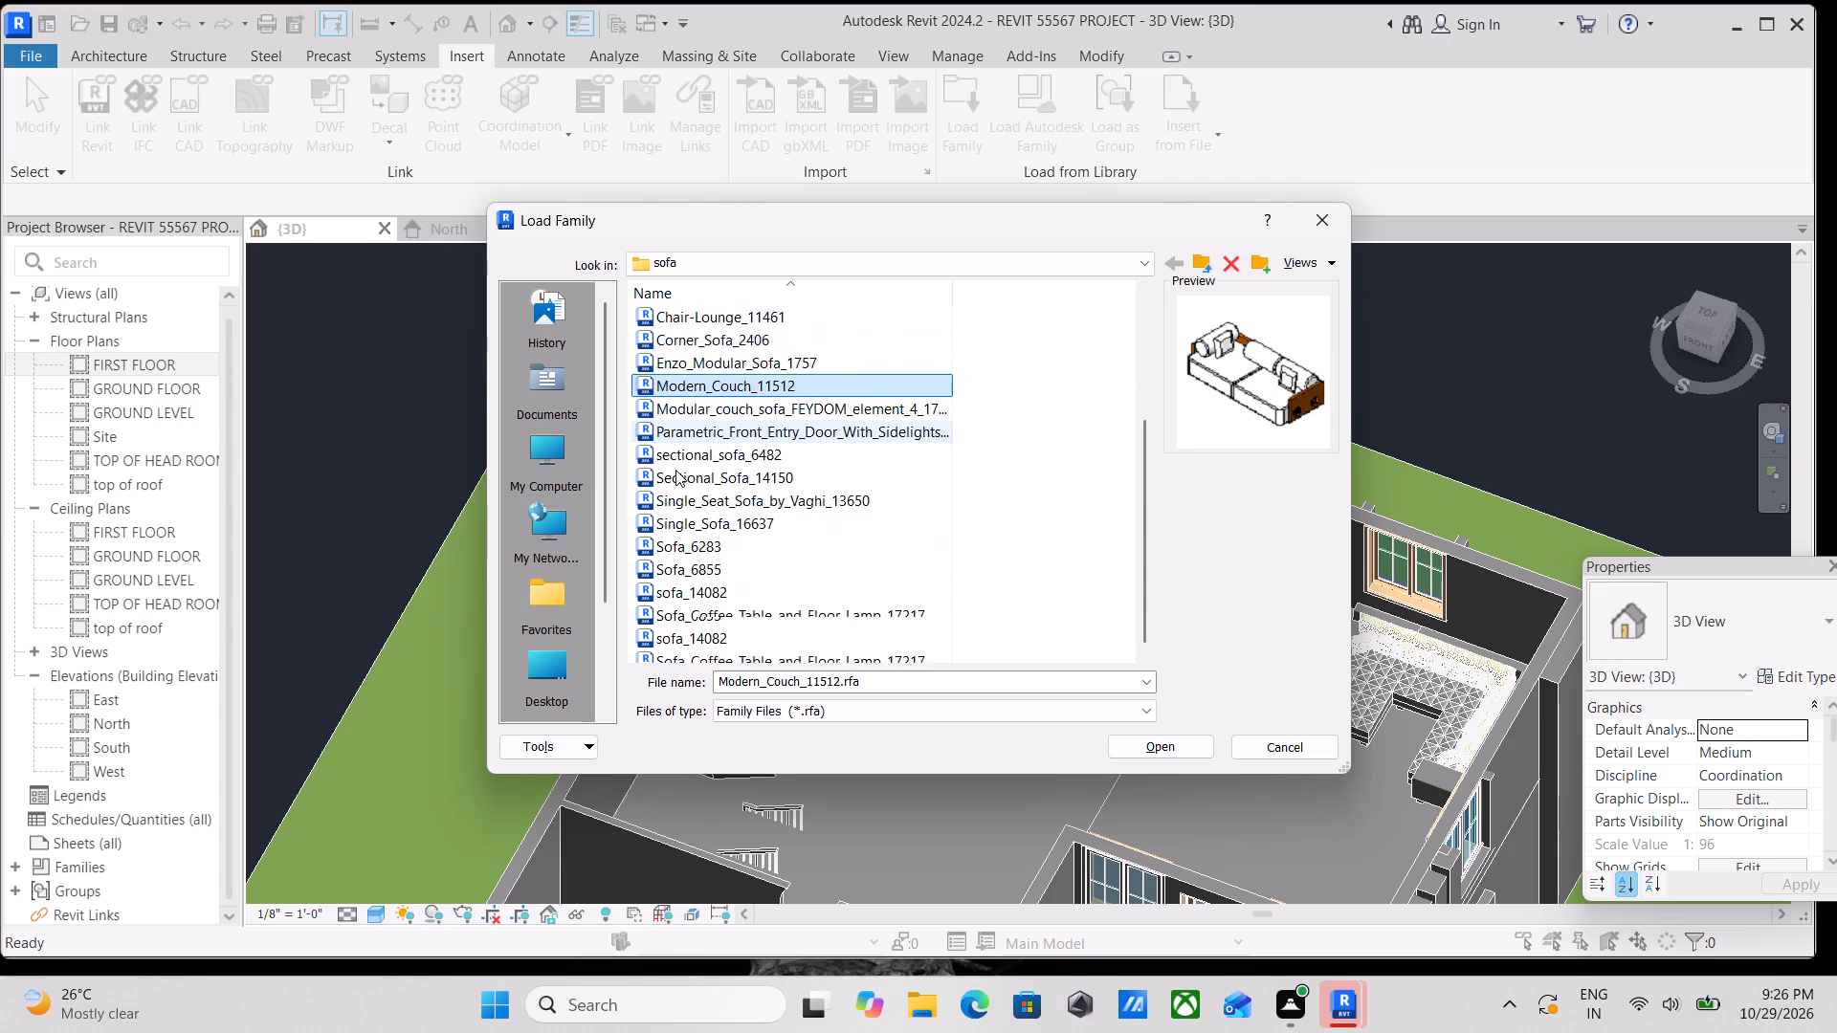
scroll(675, 470, "down", 2)
left_click(690, 510)
left_click(741, 614)
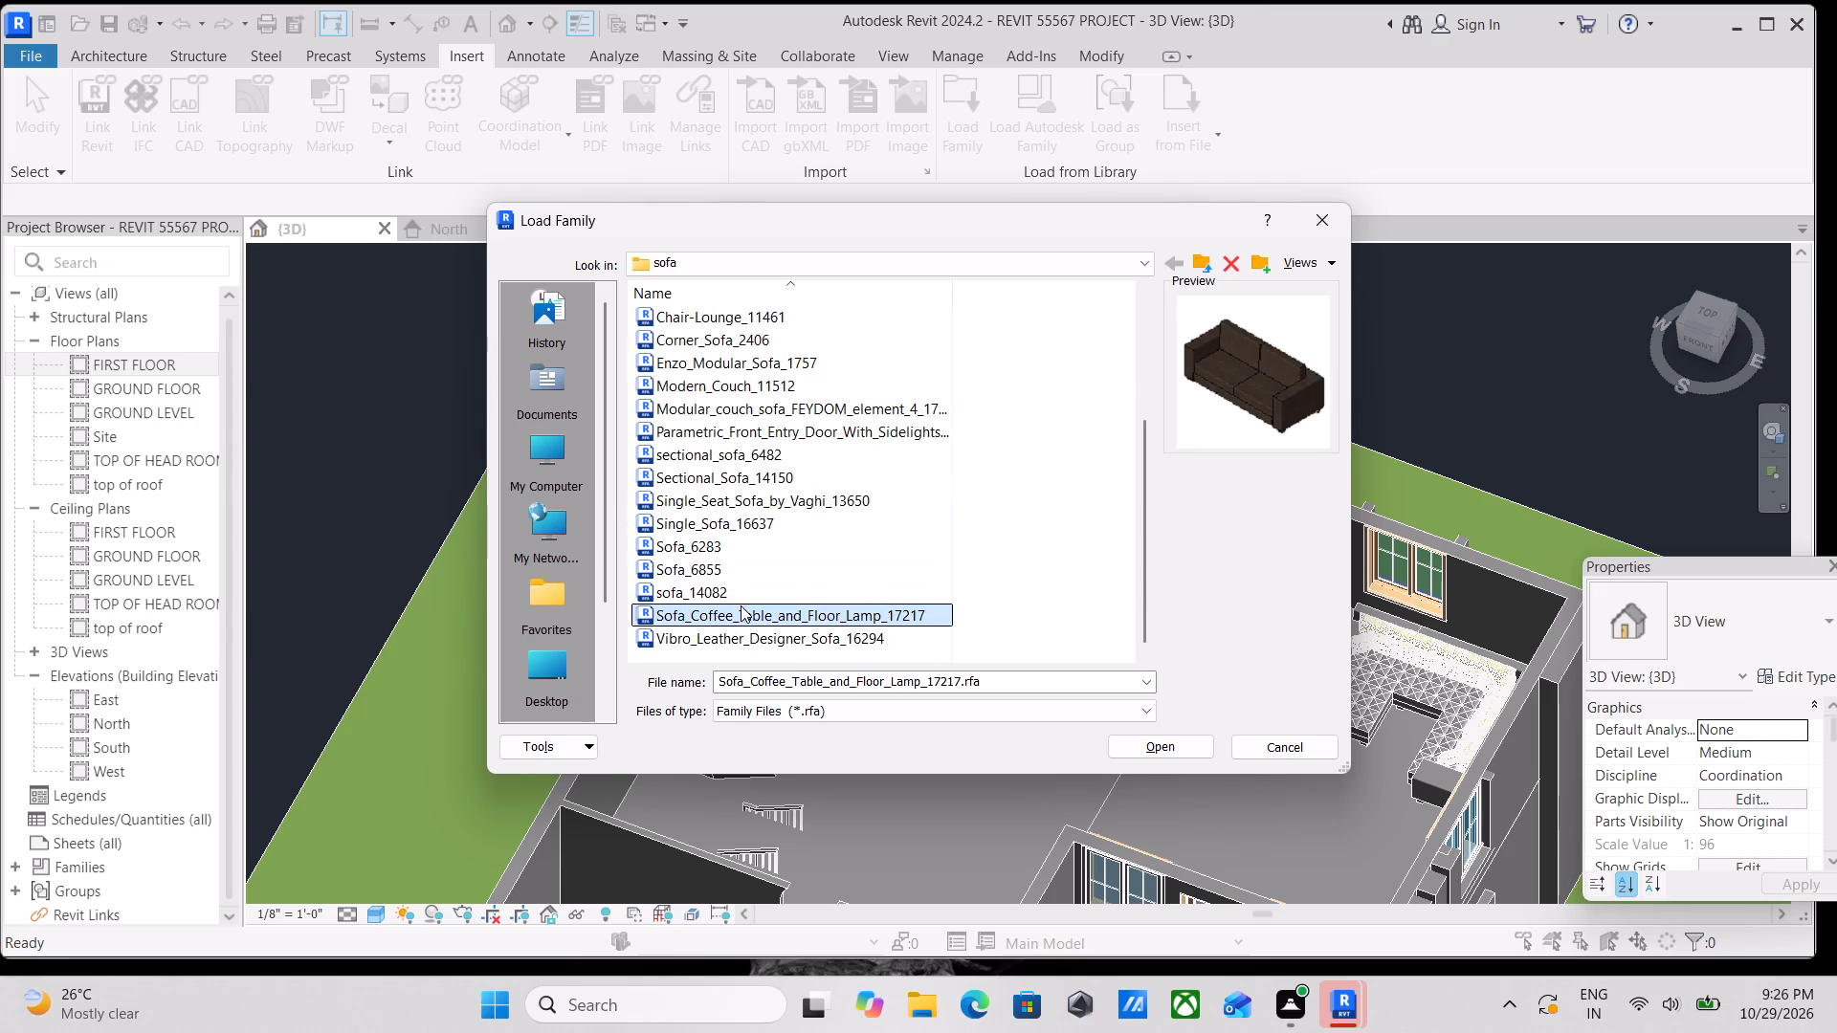
scroll(741, 603, "down", 3)
left_click(725, 636)
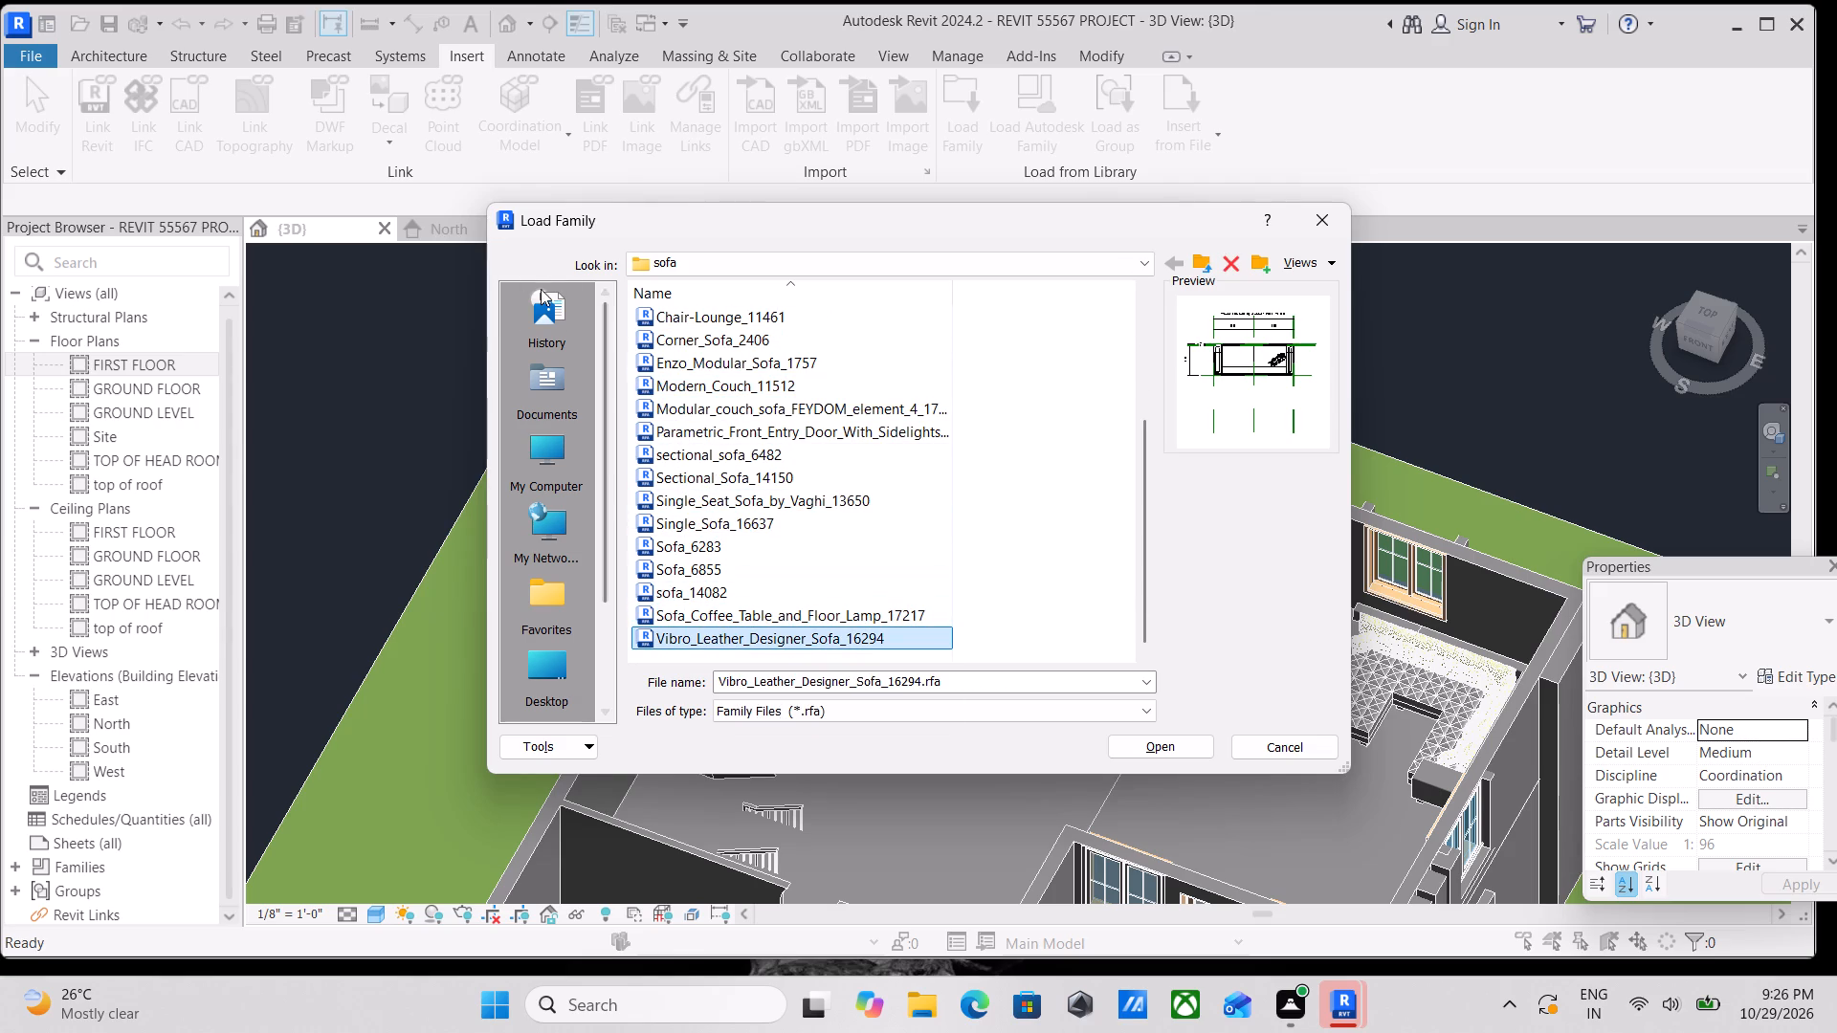
left_click(547, 371)
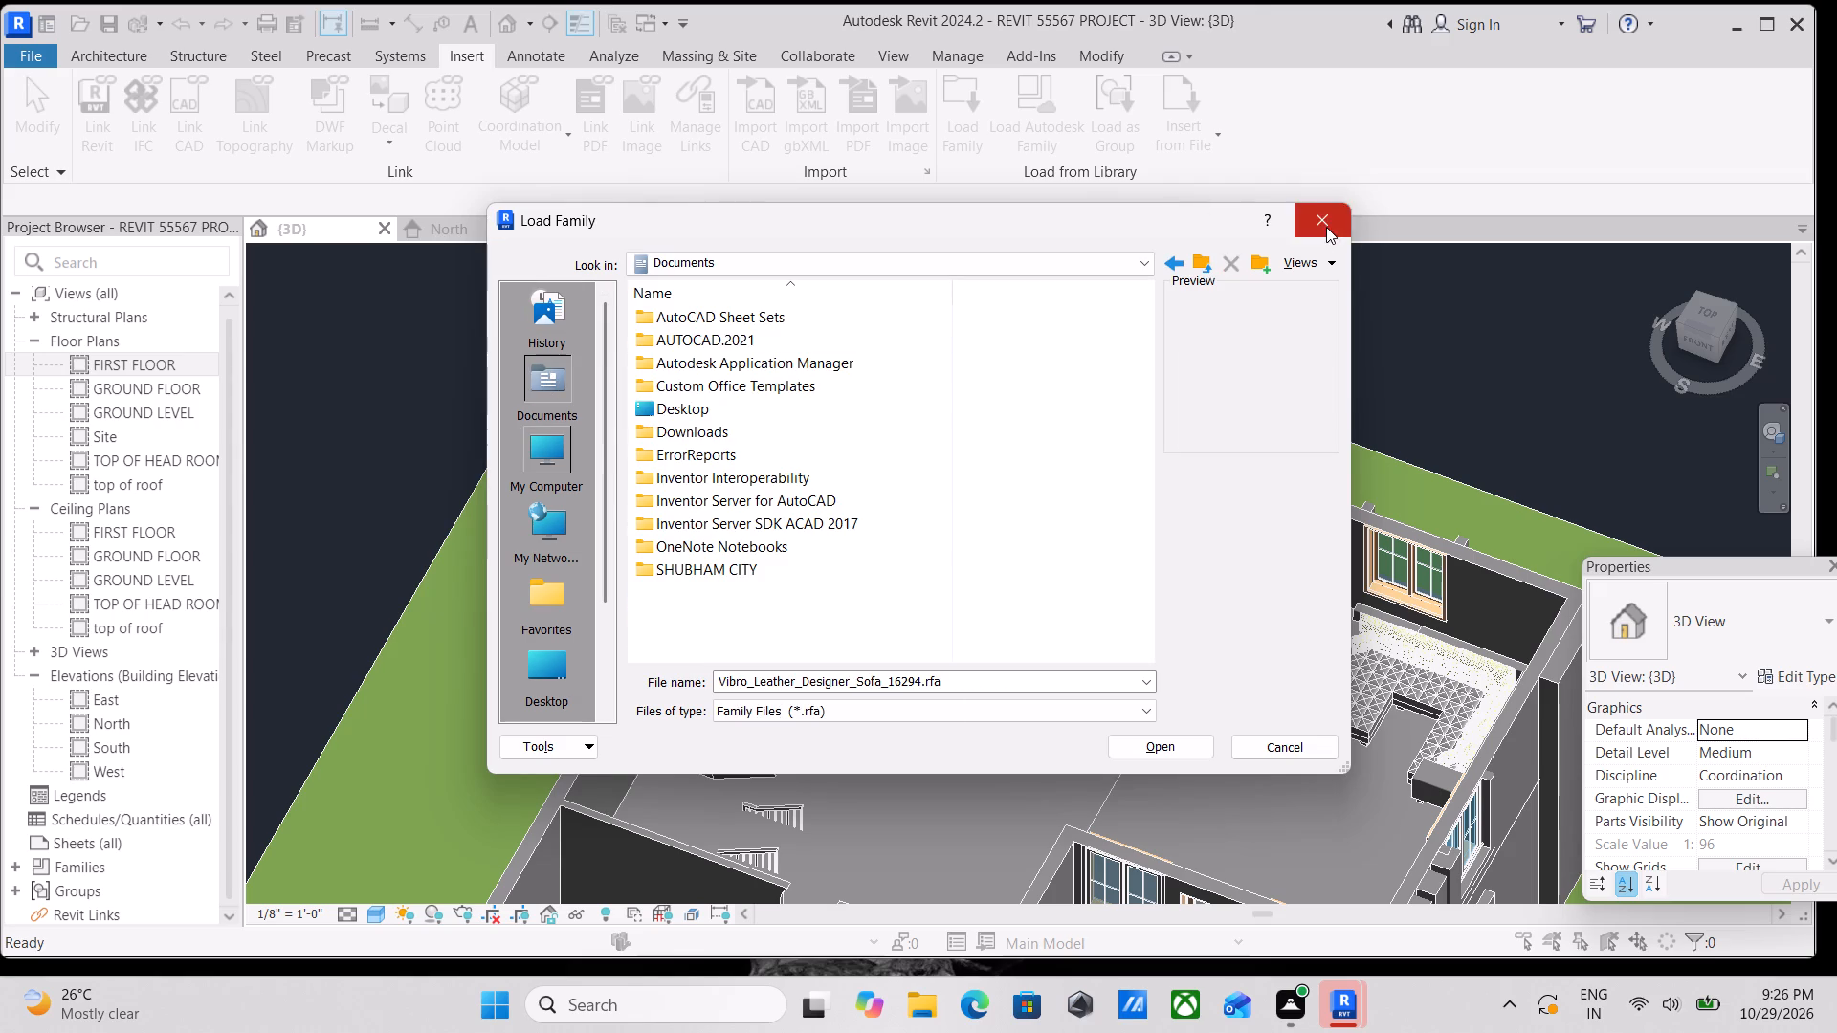
left_click(1326, 226)
Load the BED_6467 family from the beds folder inside SHUBHAM CITY in Documents.
scroll(1080, 747, "down", 1)
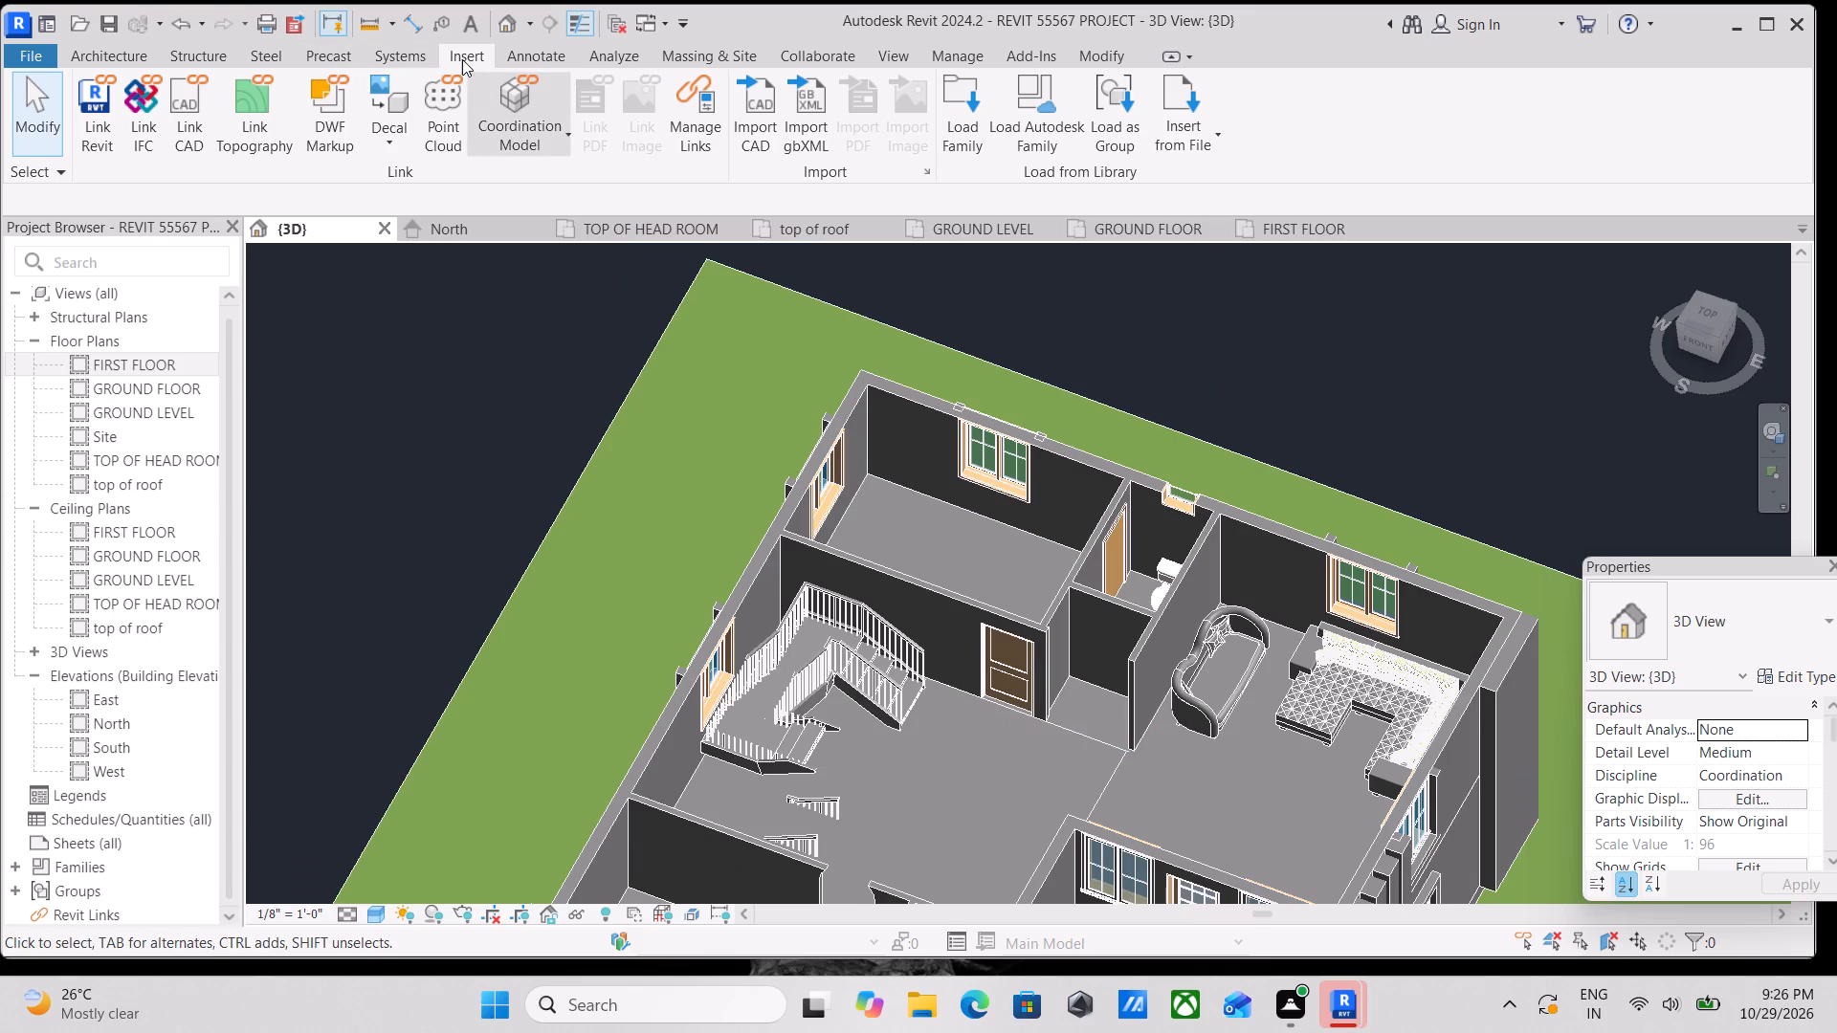
scroll(558, 108, "up", 2)
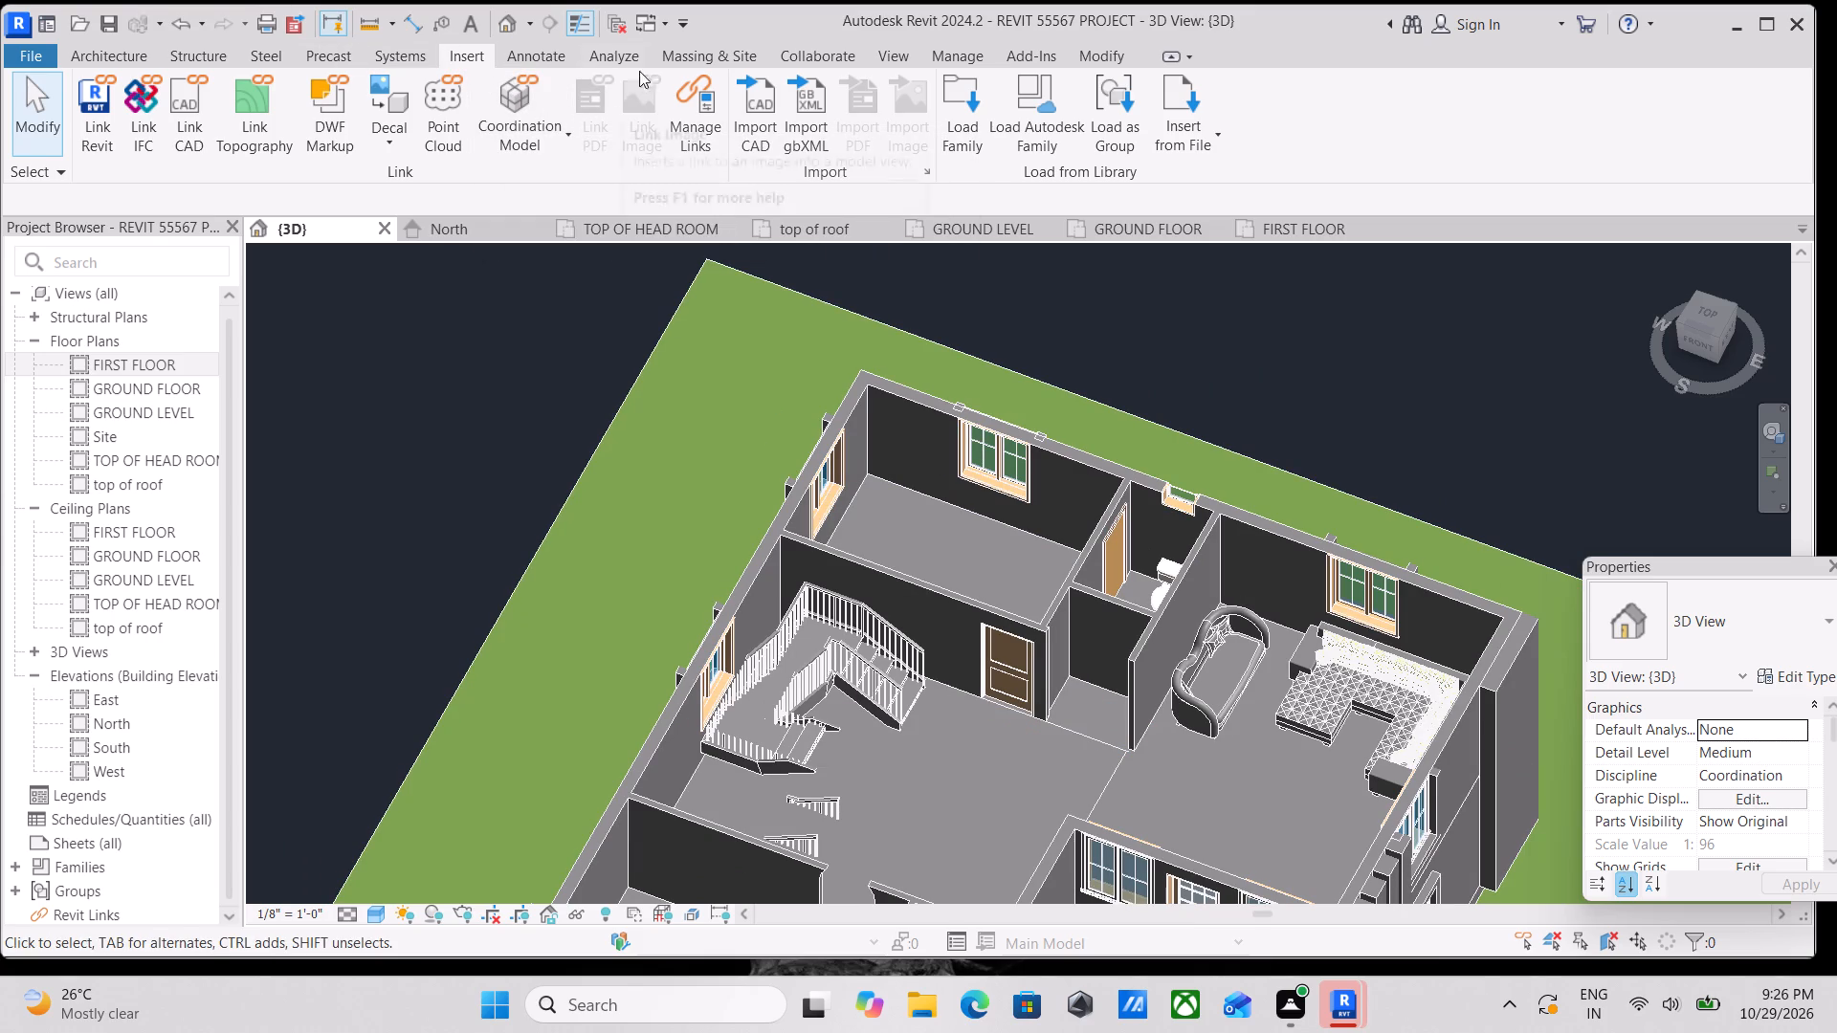
left_click(971, 105)
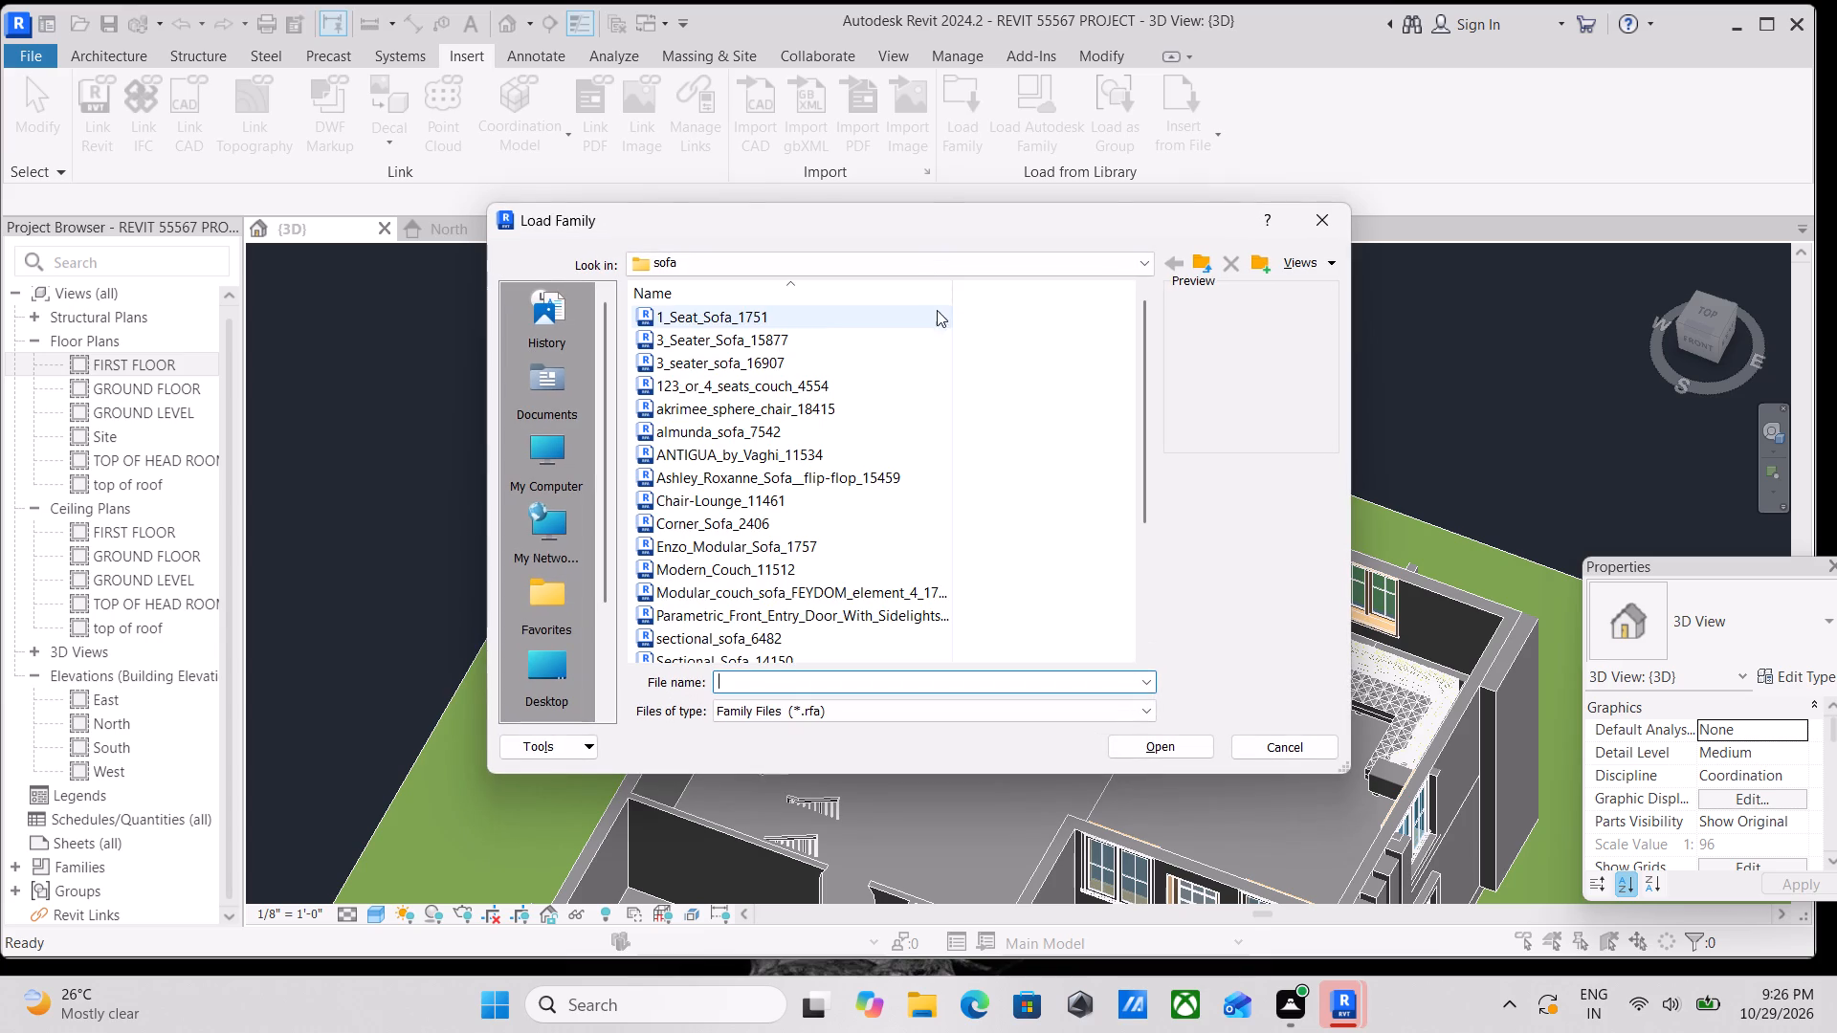
left_click(541, 397)
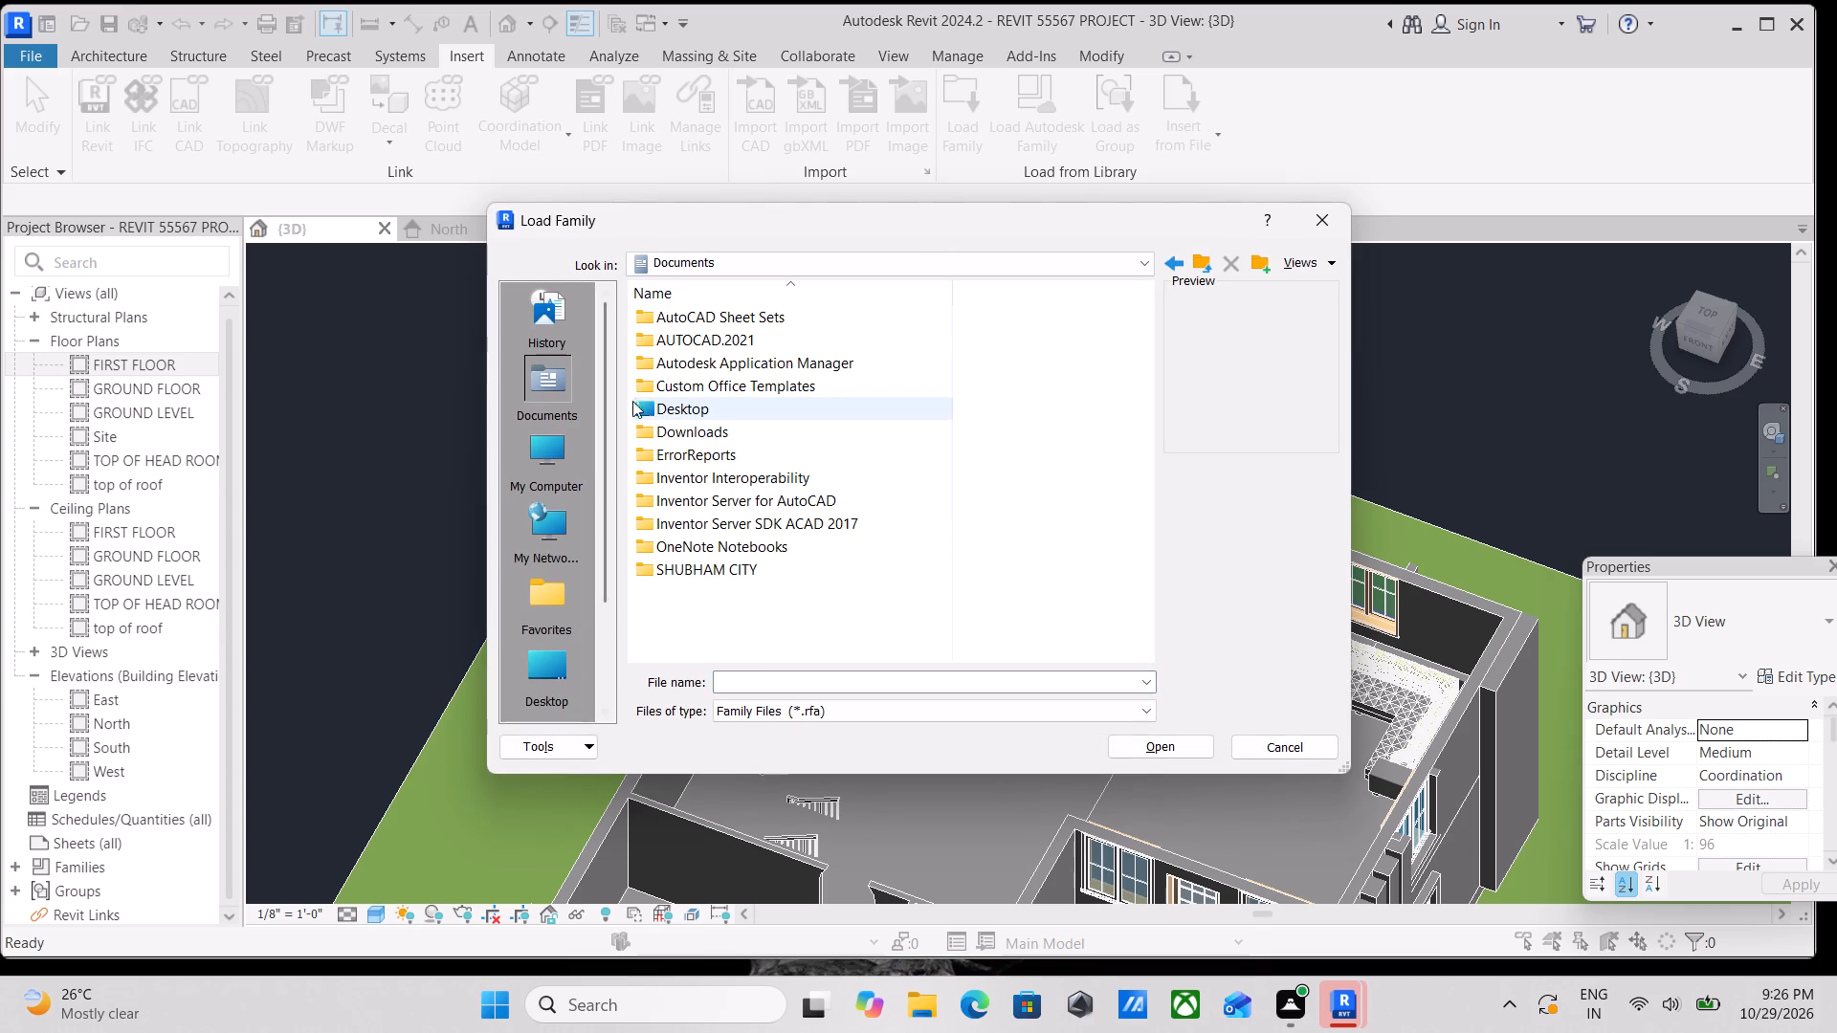
double_click(721, 562)
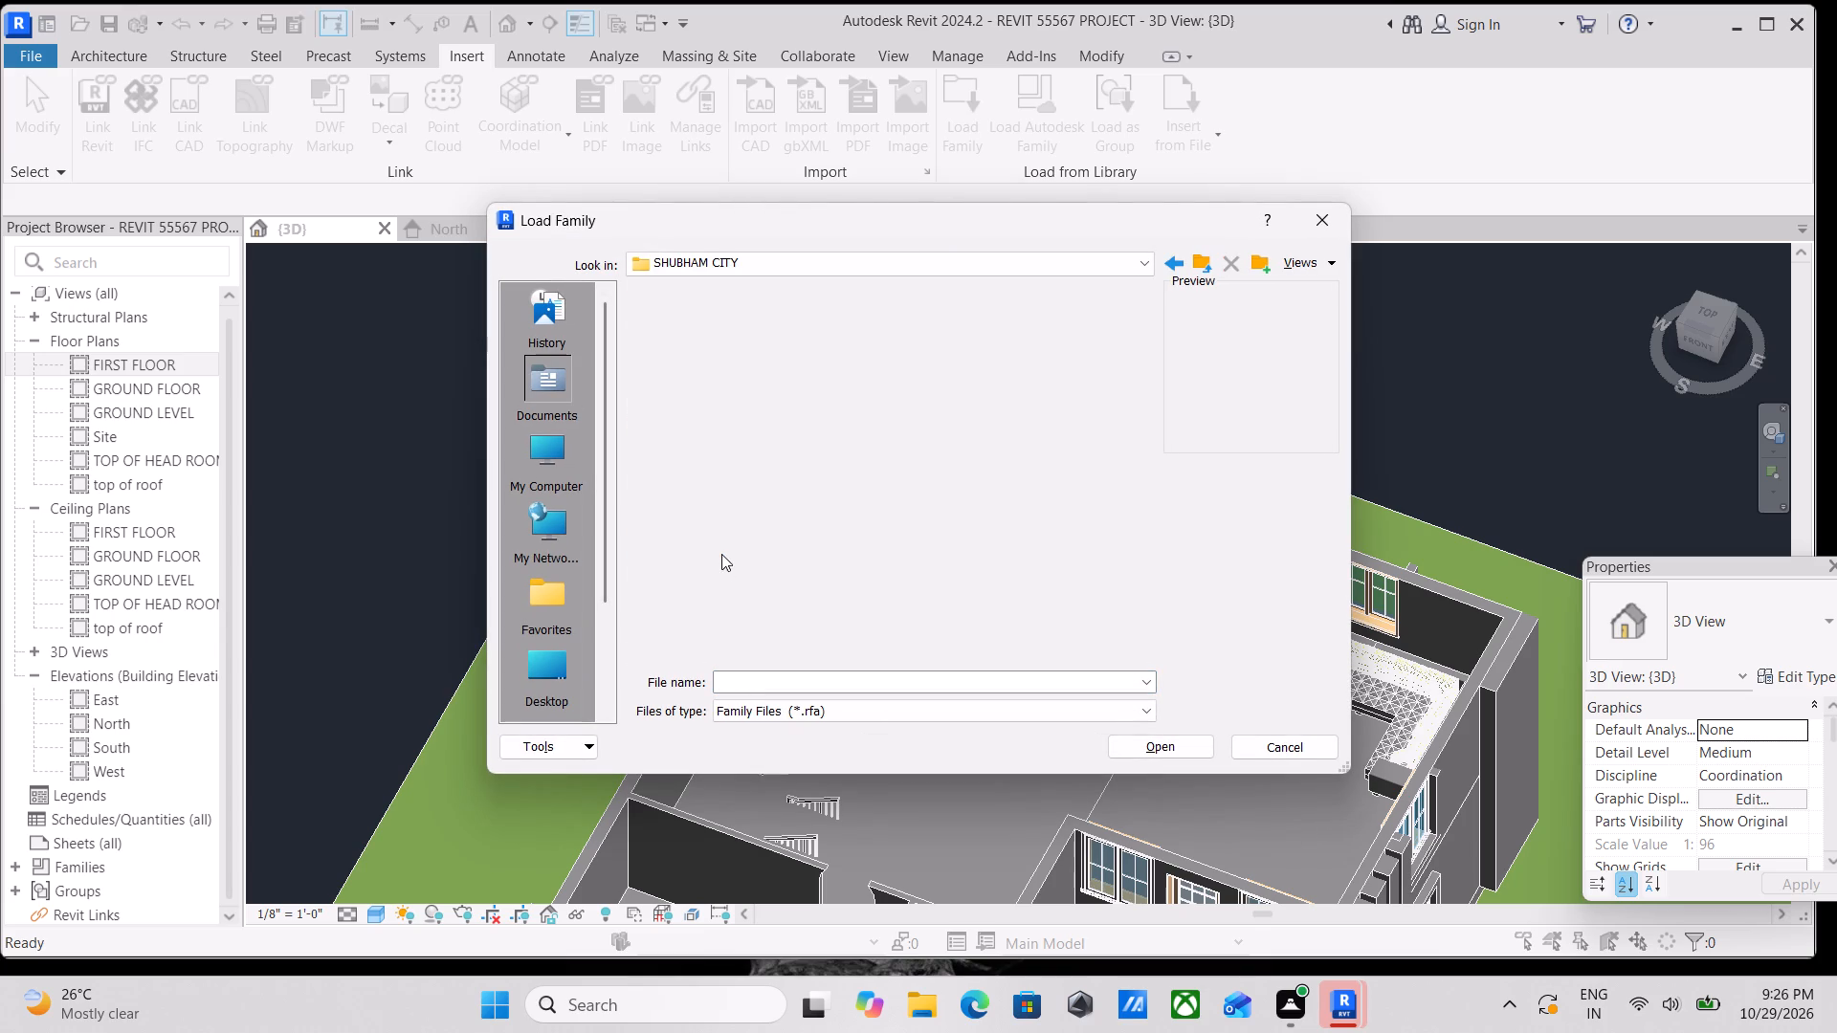
double_click(663, 313)
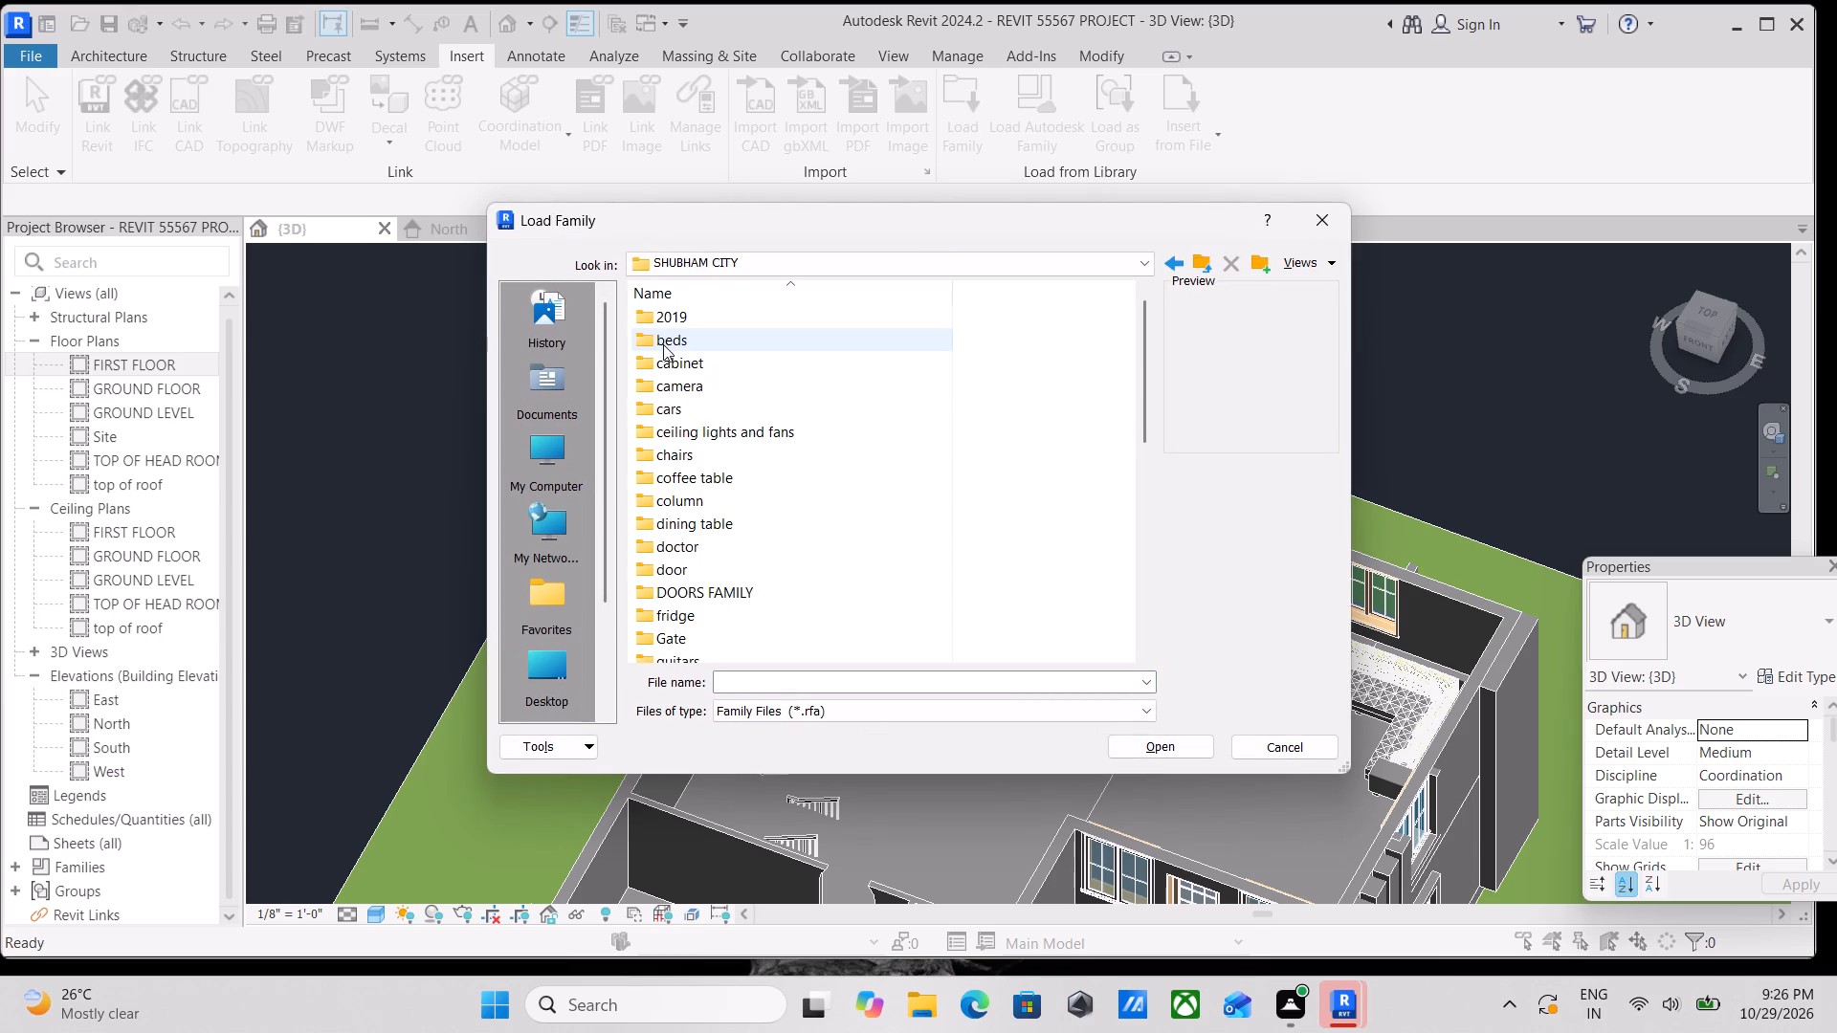
double_click(664, 345)
left_click(664, 345)
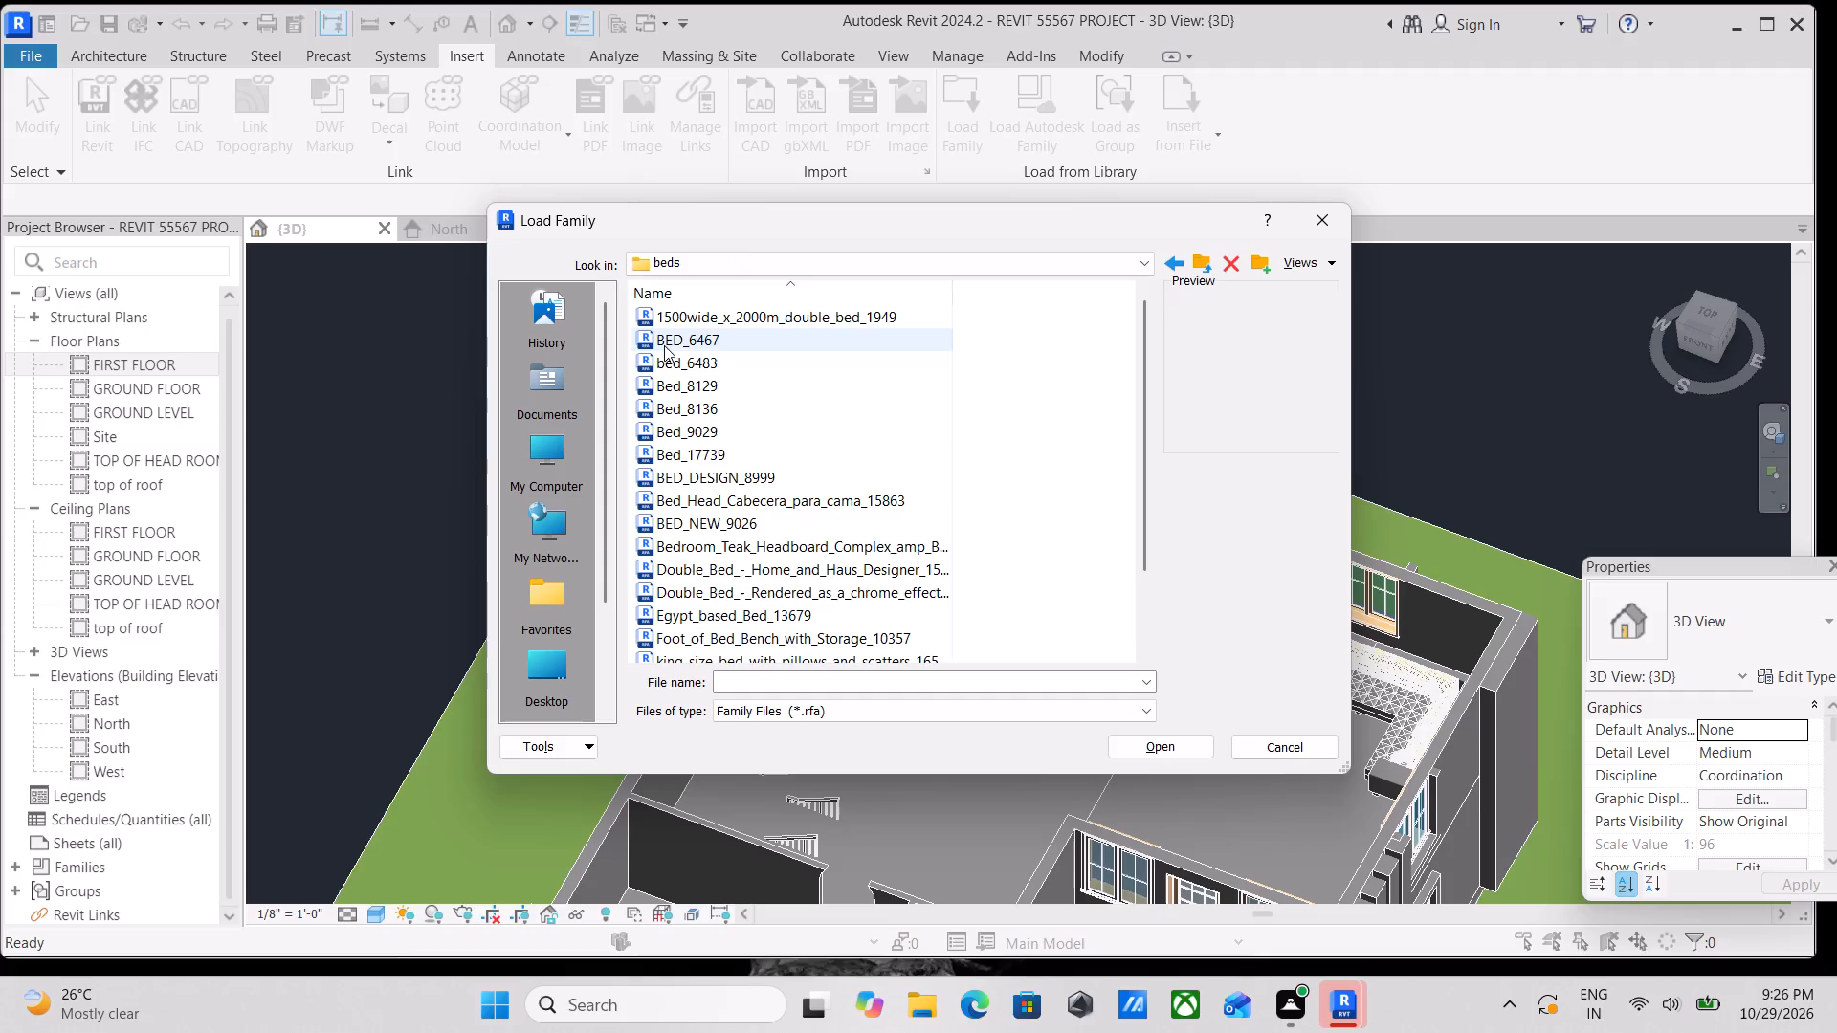
left_click(671, 374)
left_click(673, 334)
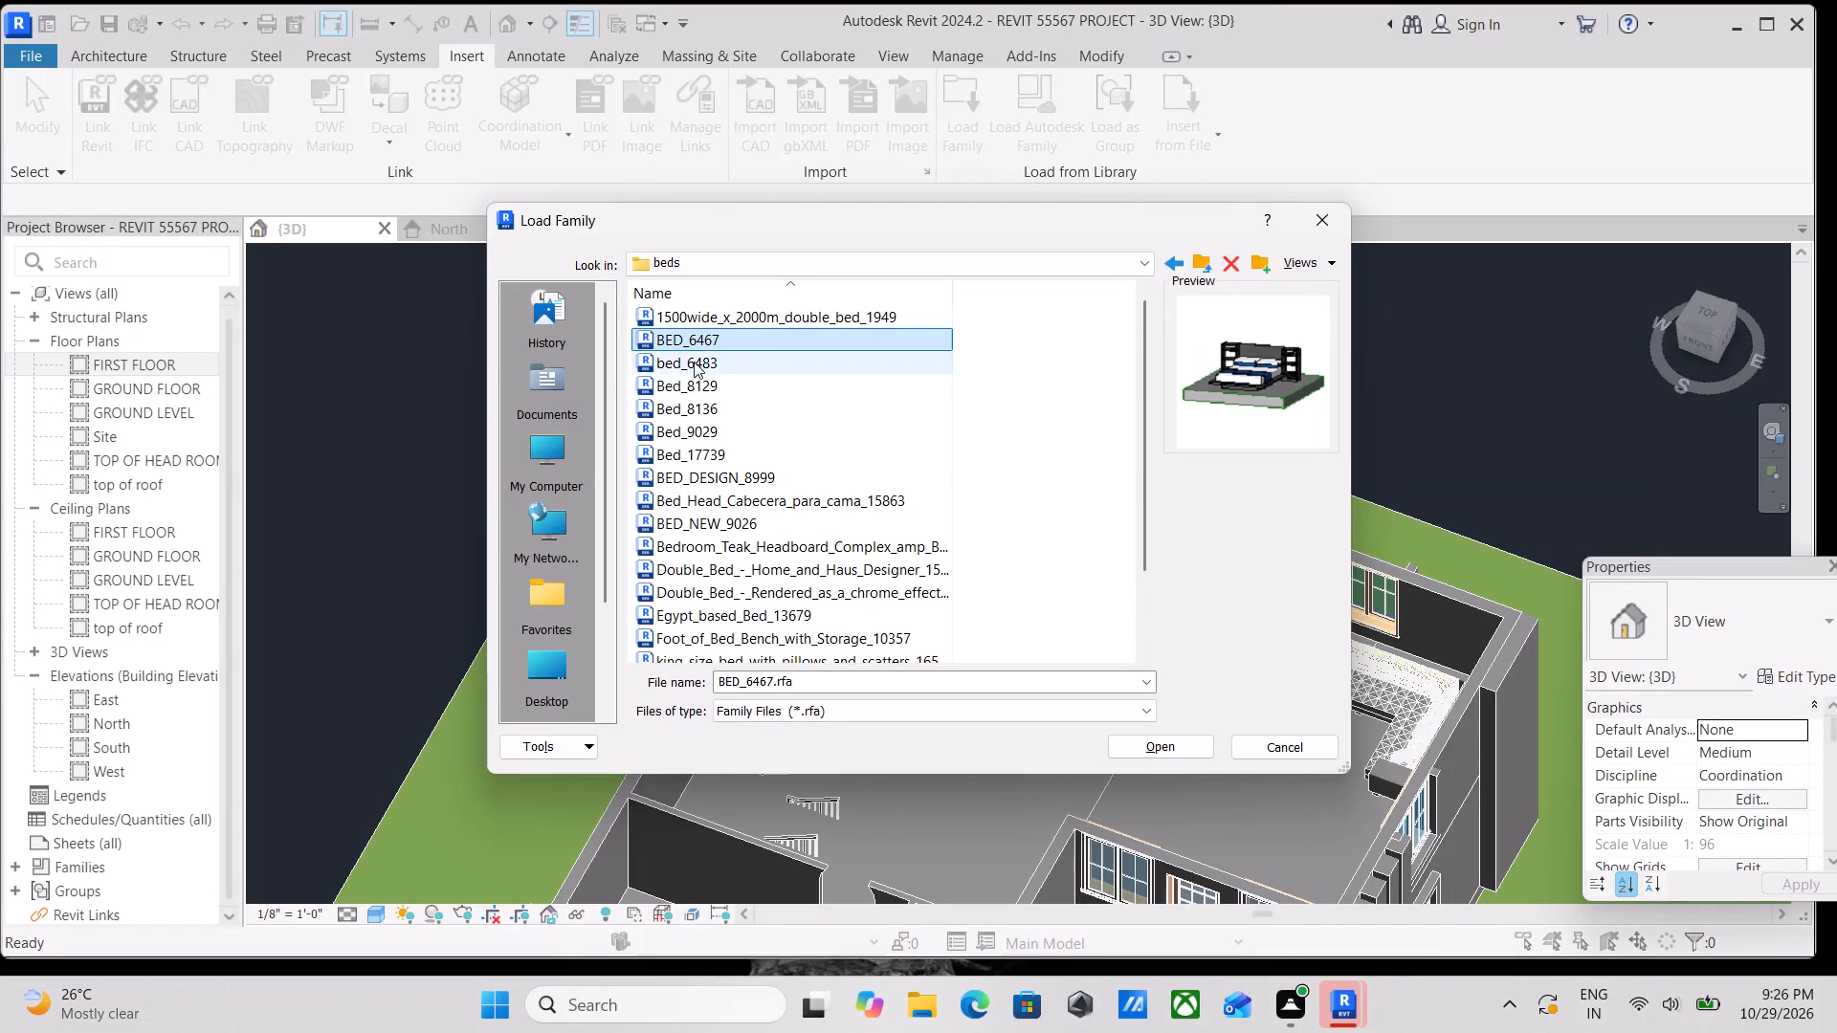
left_click(1173, 751)
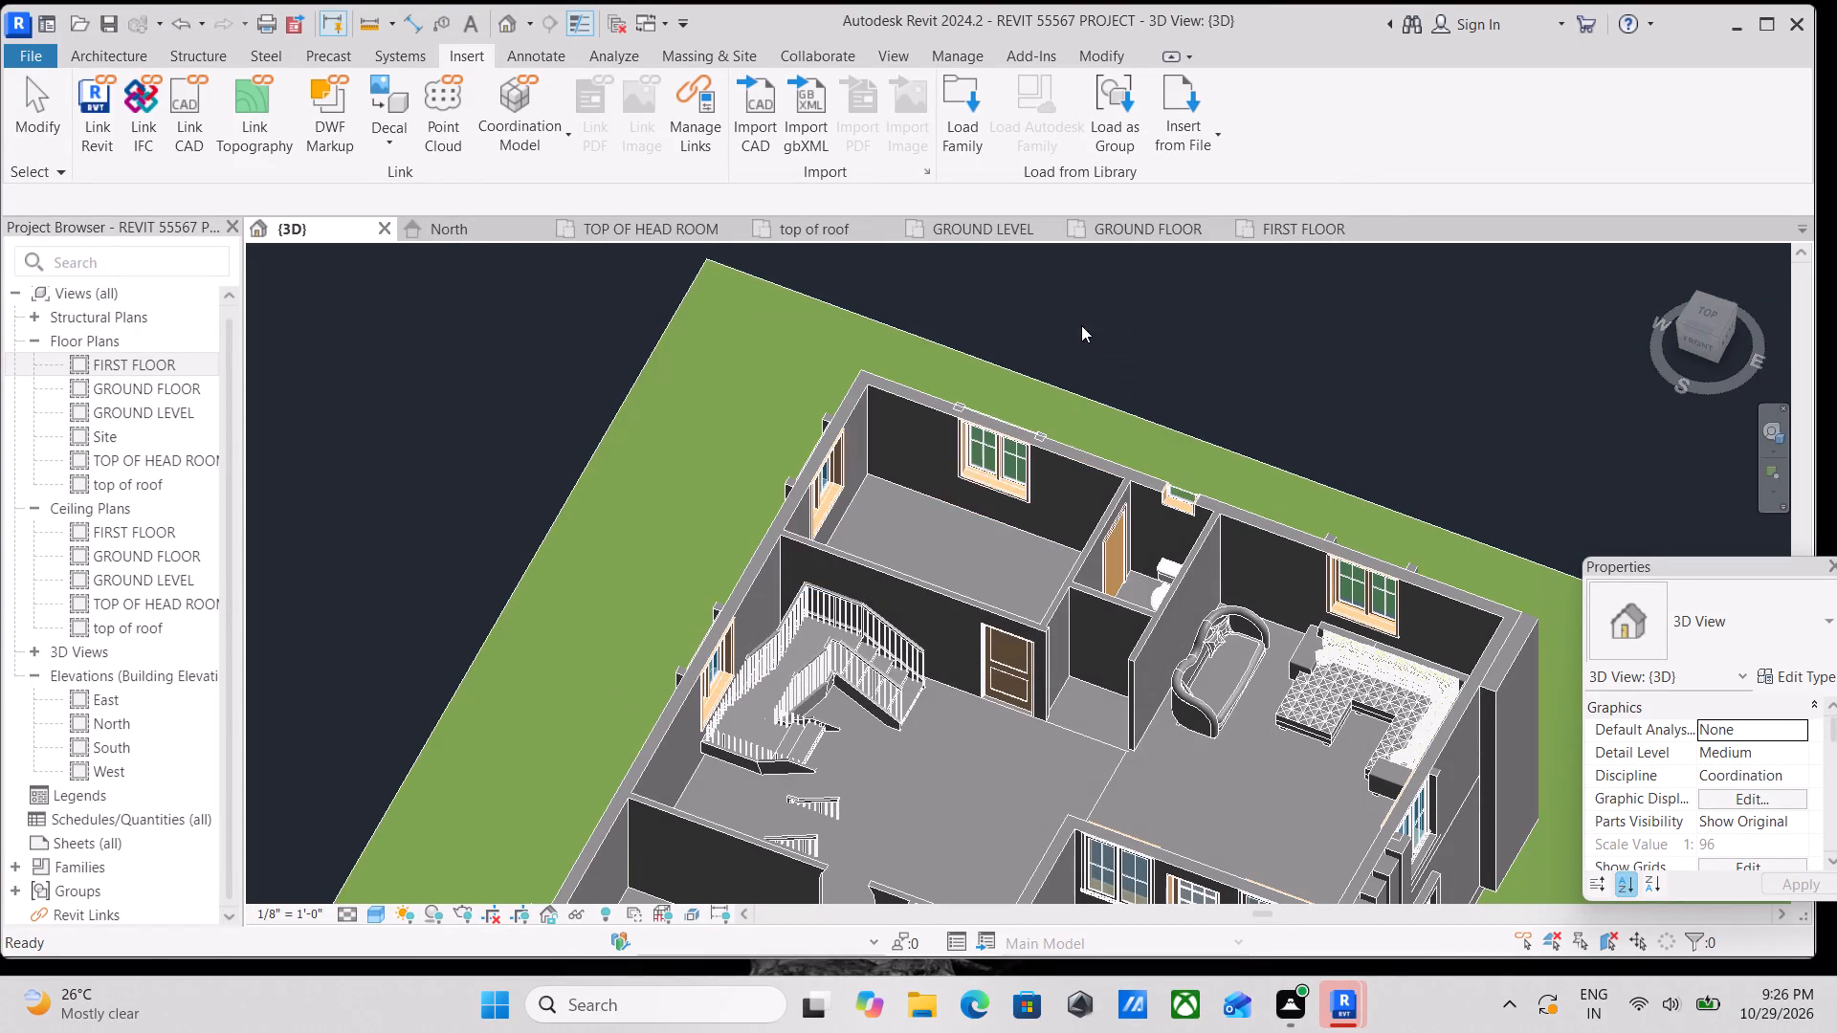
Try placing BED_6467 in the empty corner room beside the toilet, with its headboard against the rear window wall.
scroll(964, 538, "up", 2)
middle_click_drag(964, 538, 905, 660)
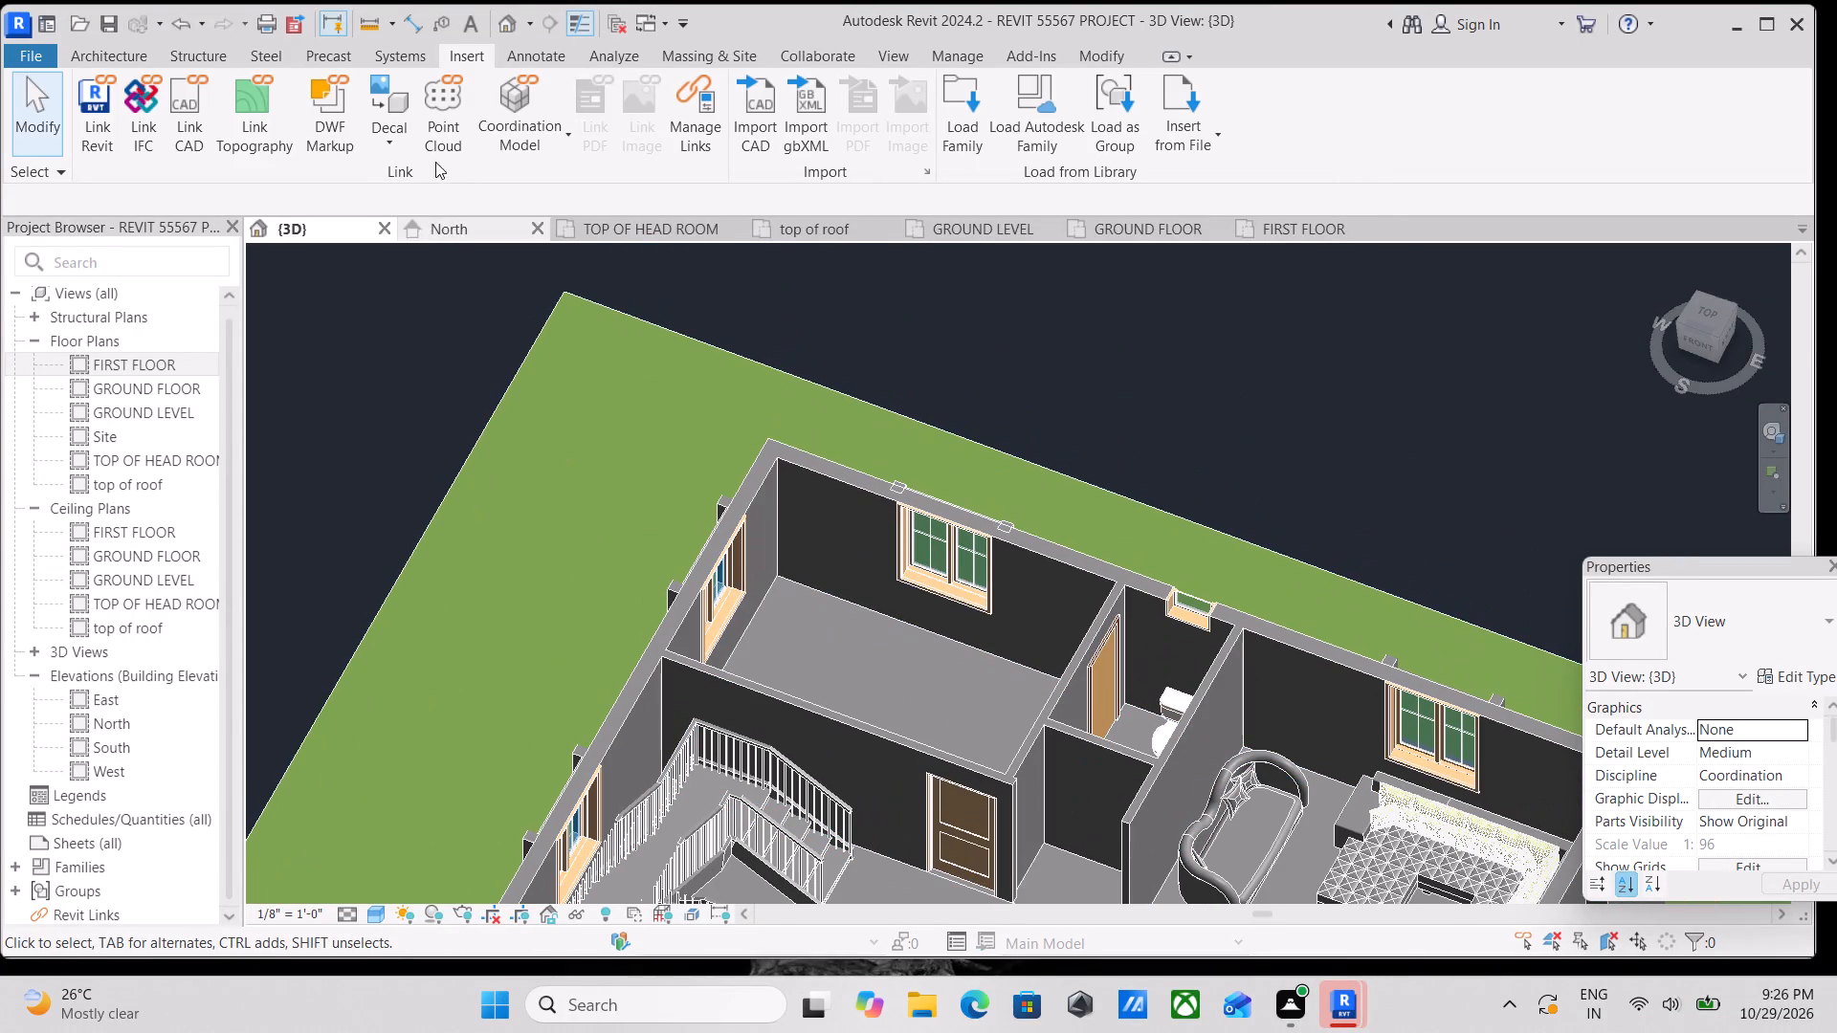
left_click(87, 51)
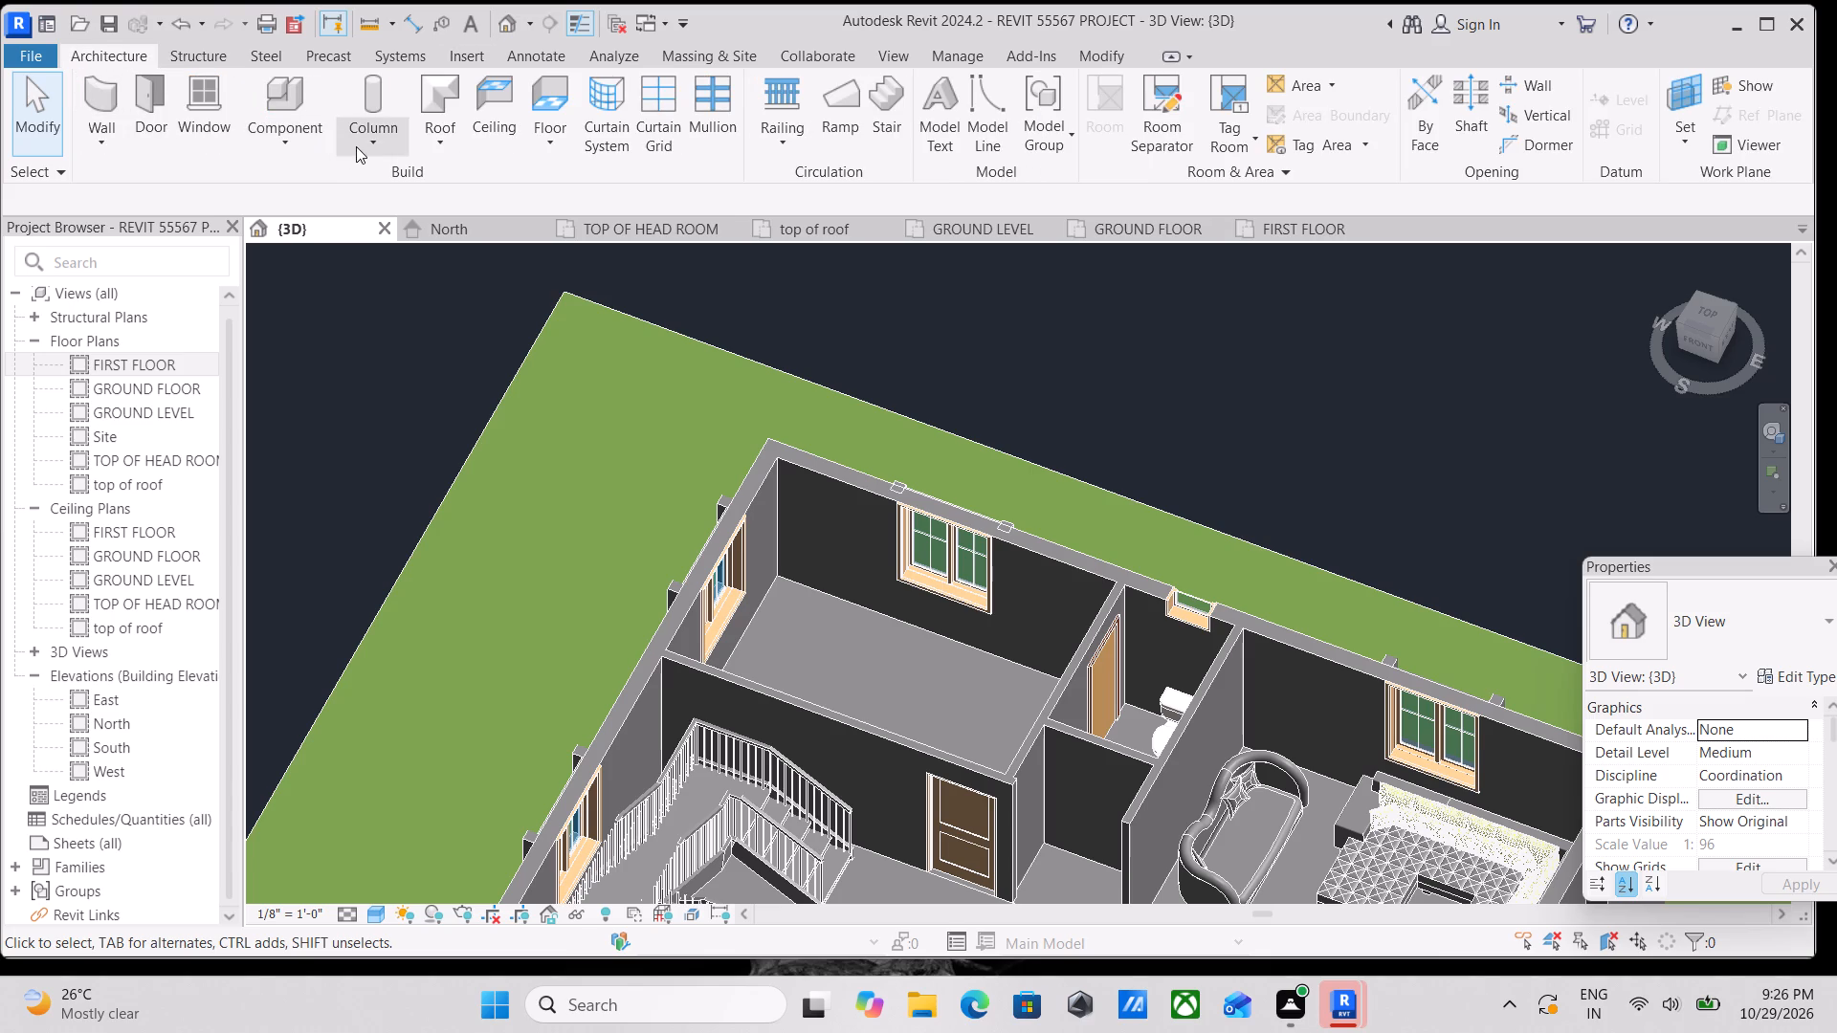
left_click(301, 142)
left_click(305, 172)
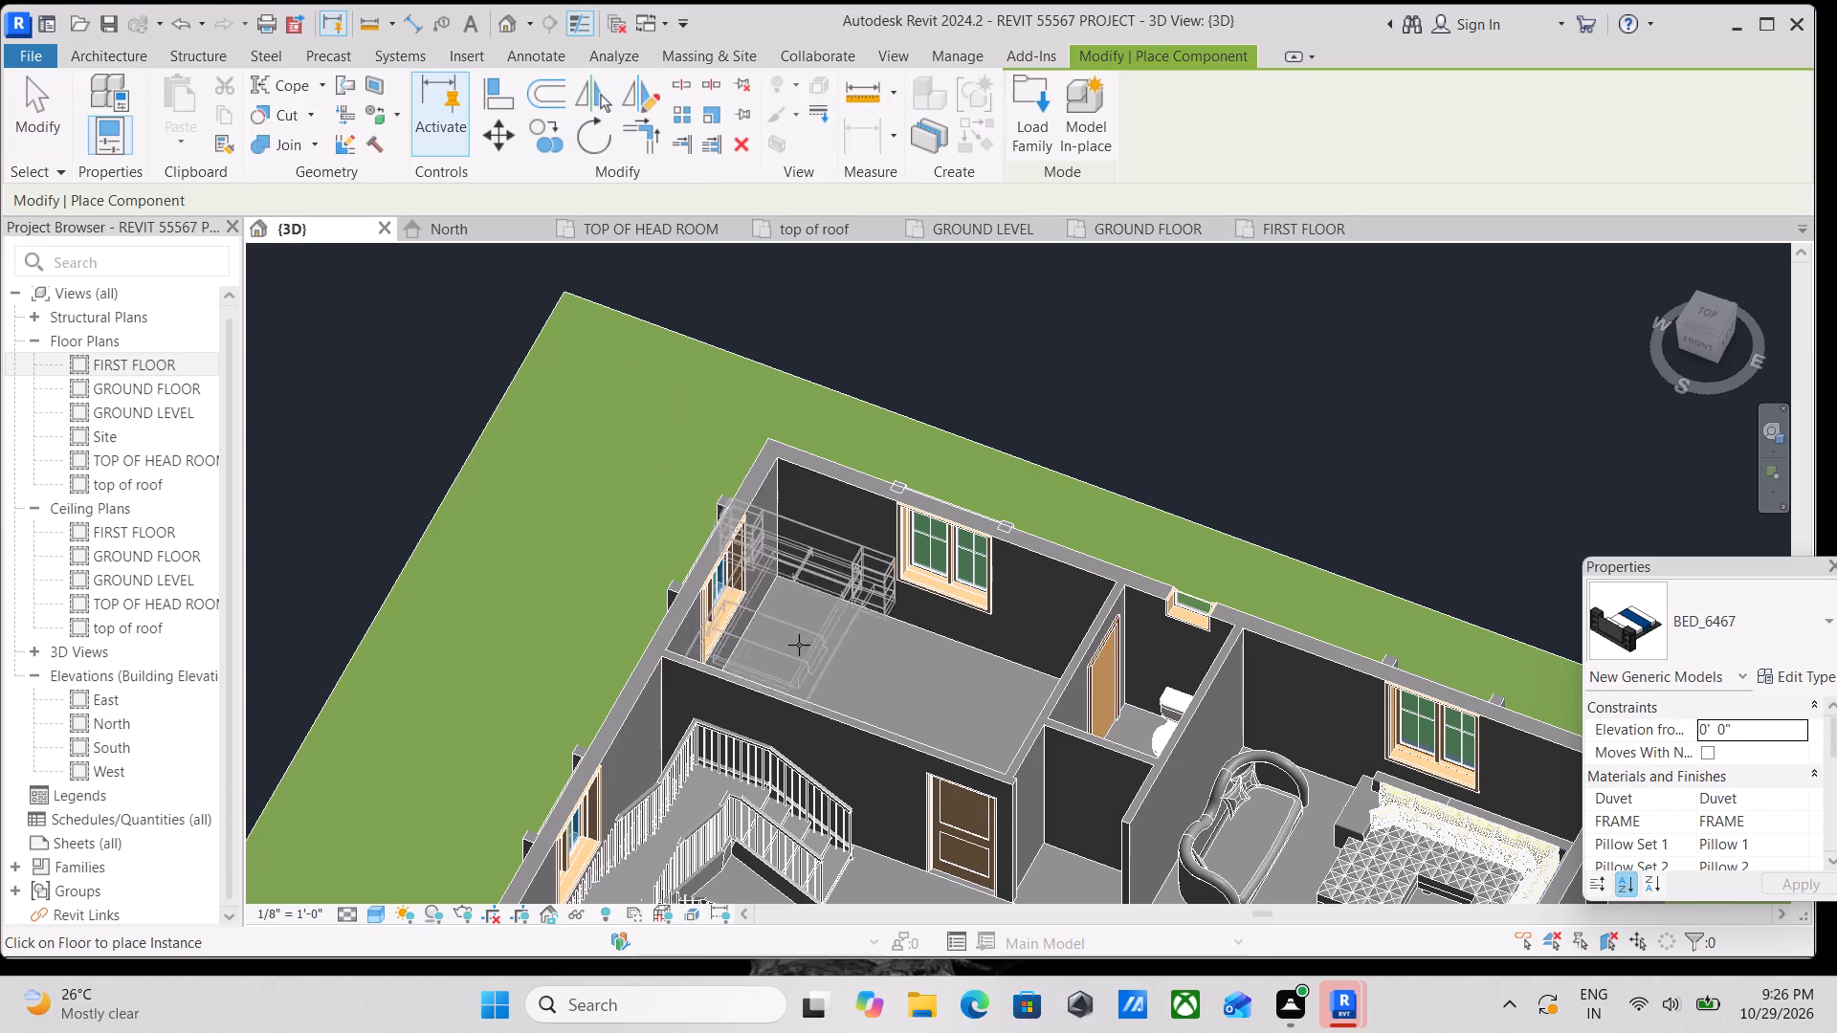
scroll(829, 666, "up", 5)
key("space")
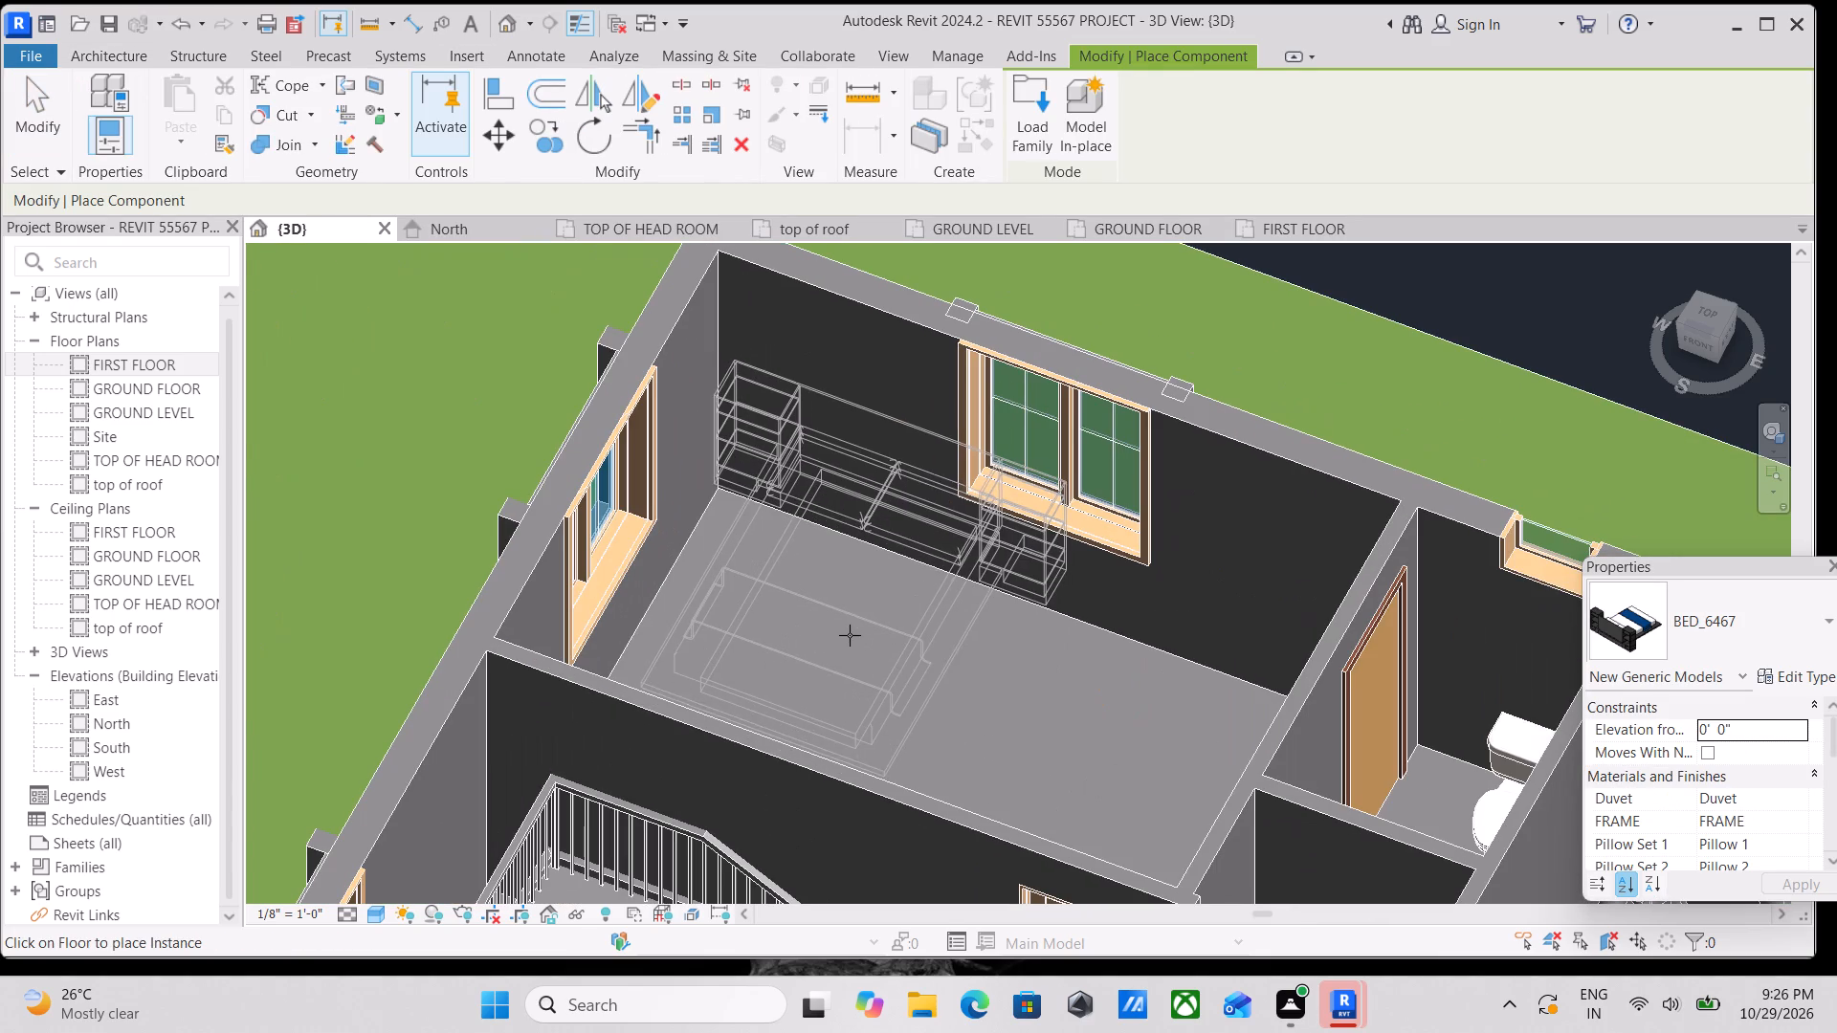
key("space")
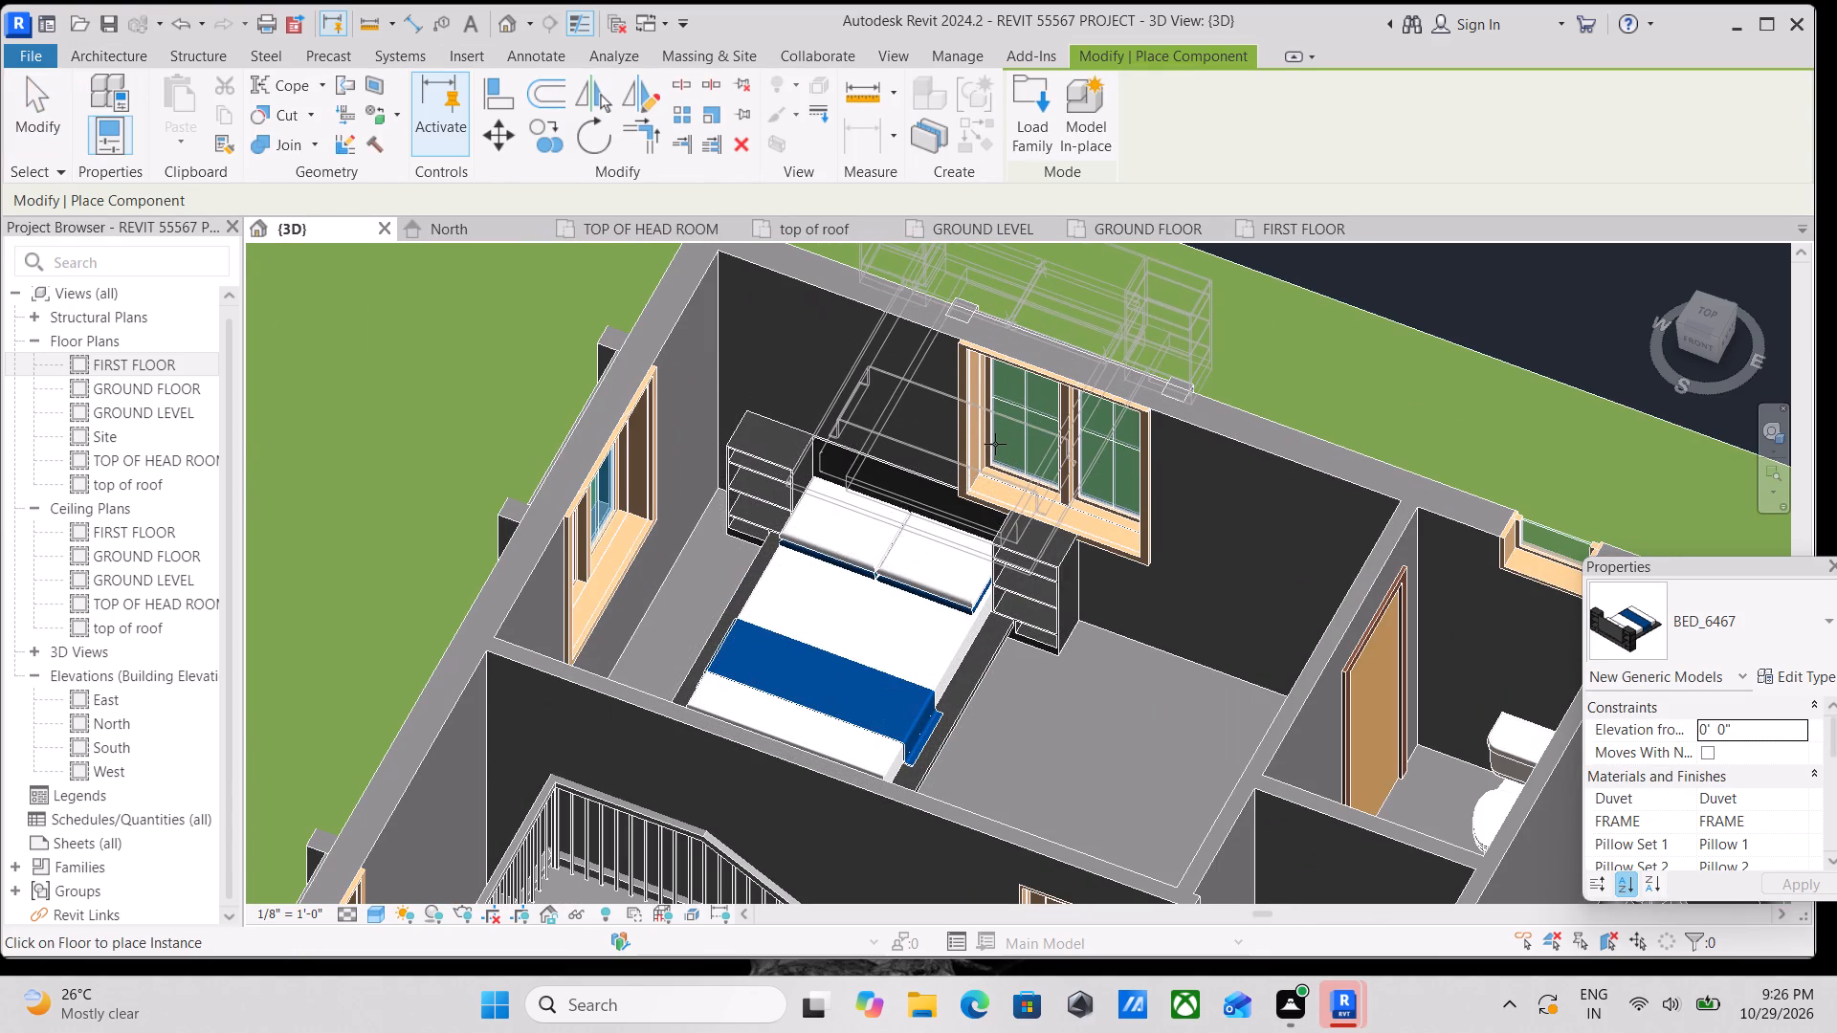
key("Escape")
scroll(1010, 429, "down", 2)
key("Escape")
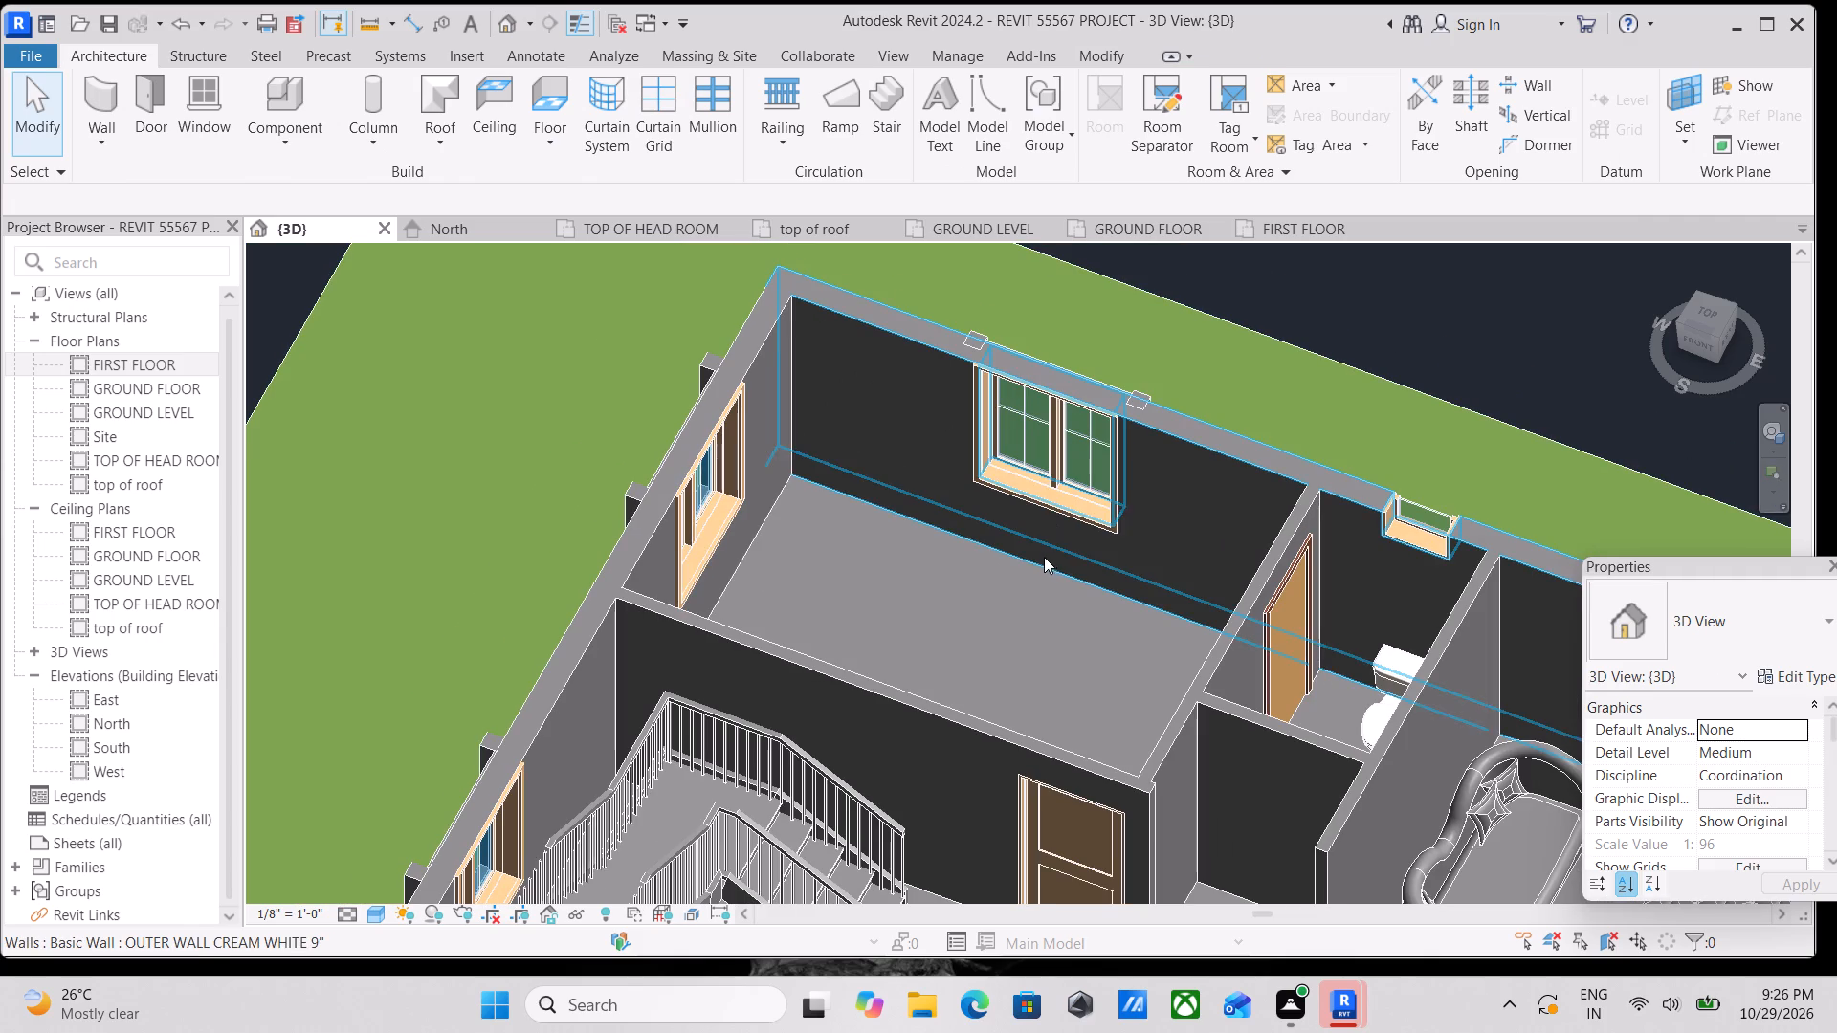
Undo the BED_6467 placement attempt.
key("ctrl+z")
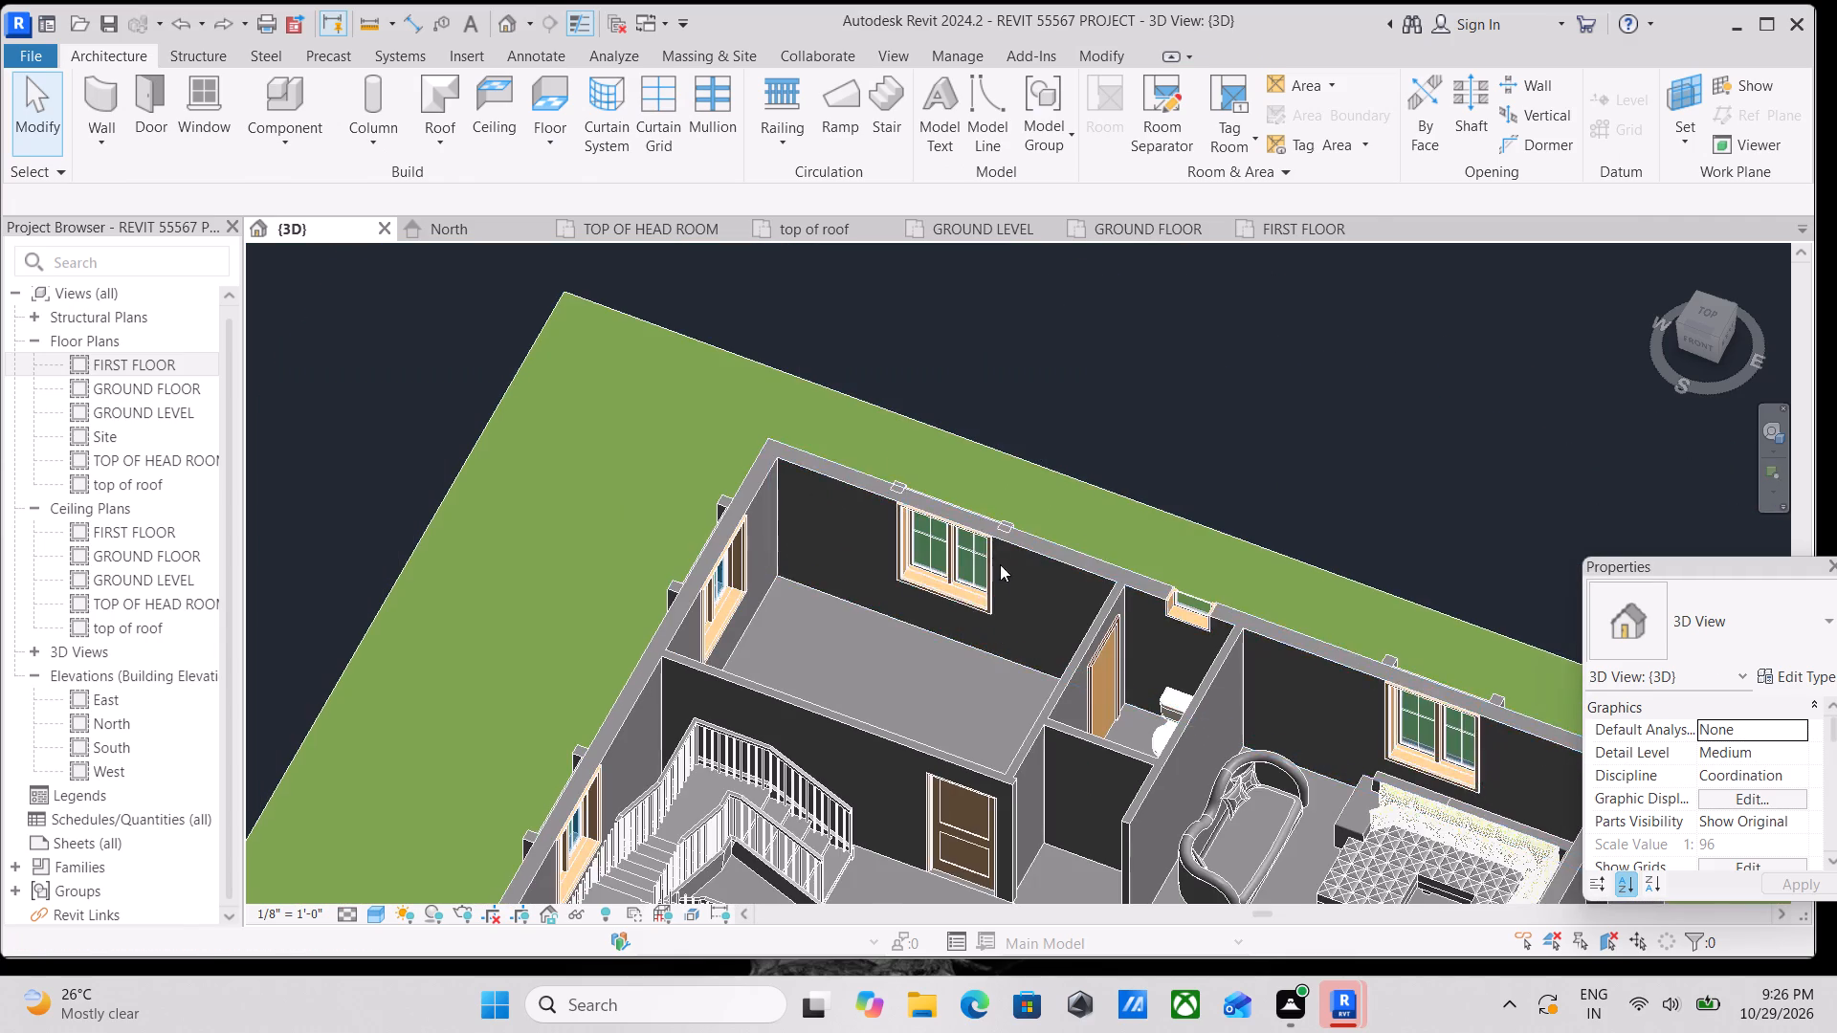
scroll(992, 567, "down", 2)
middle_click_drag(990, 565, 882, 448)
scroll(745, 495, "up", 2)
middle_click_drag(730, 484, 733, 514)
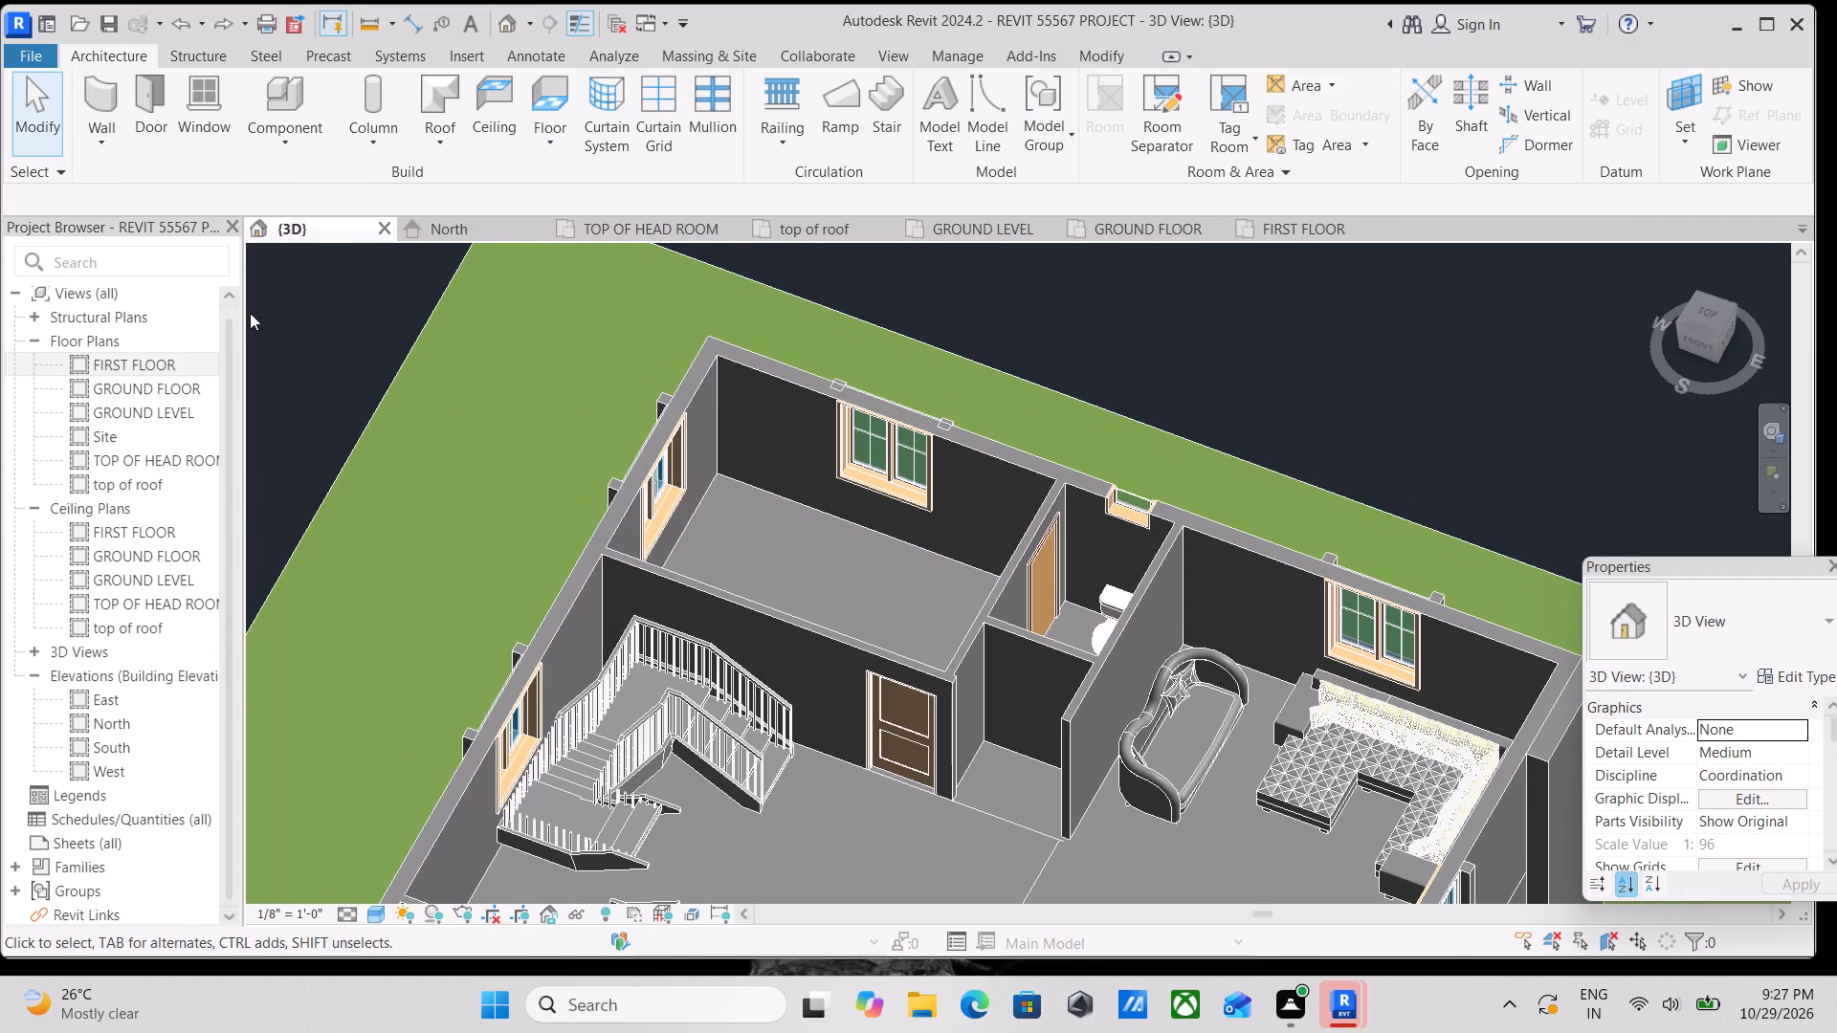
Load the BED_6467 family again from the beds folder.
left_click(477, 57)
left_click(961, 112)
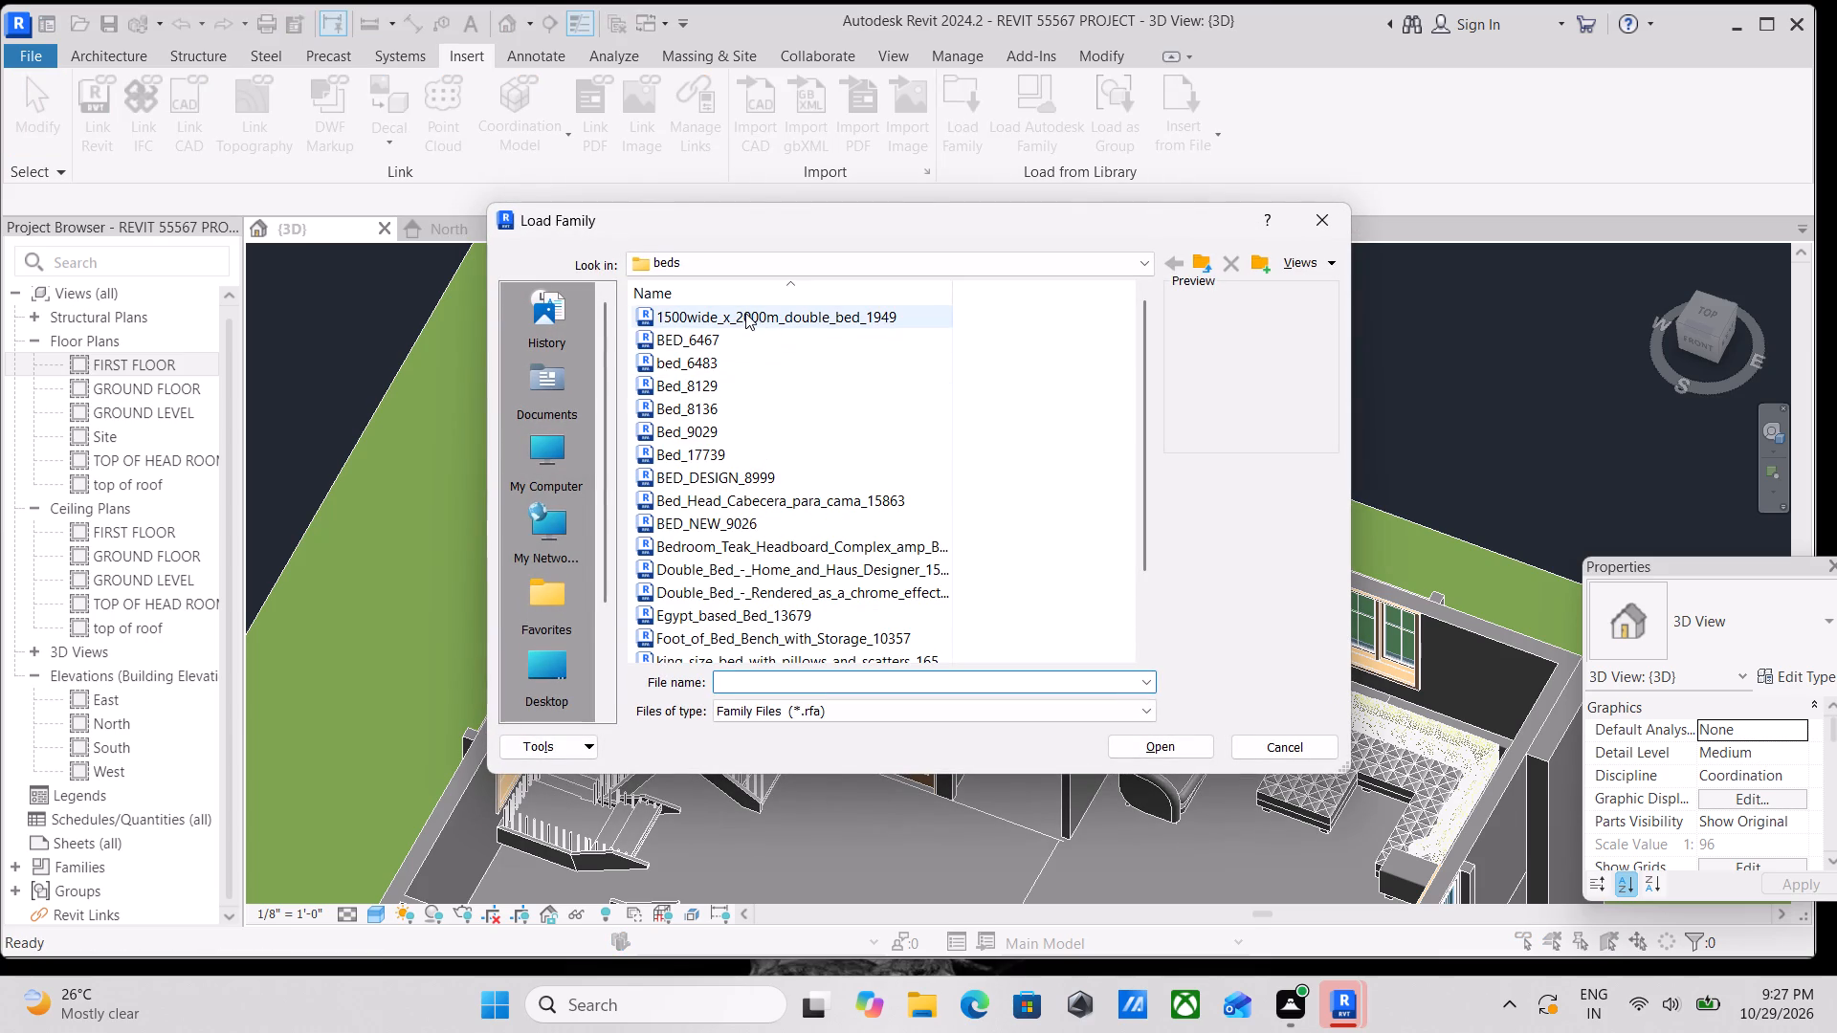
left_click(745, 313)
left_click(722, 340)
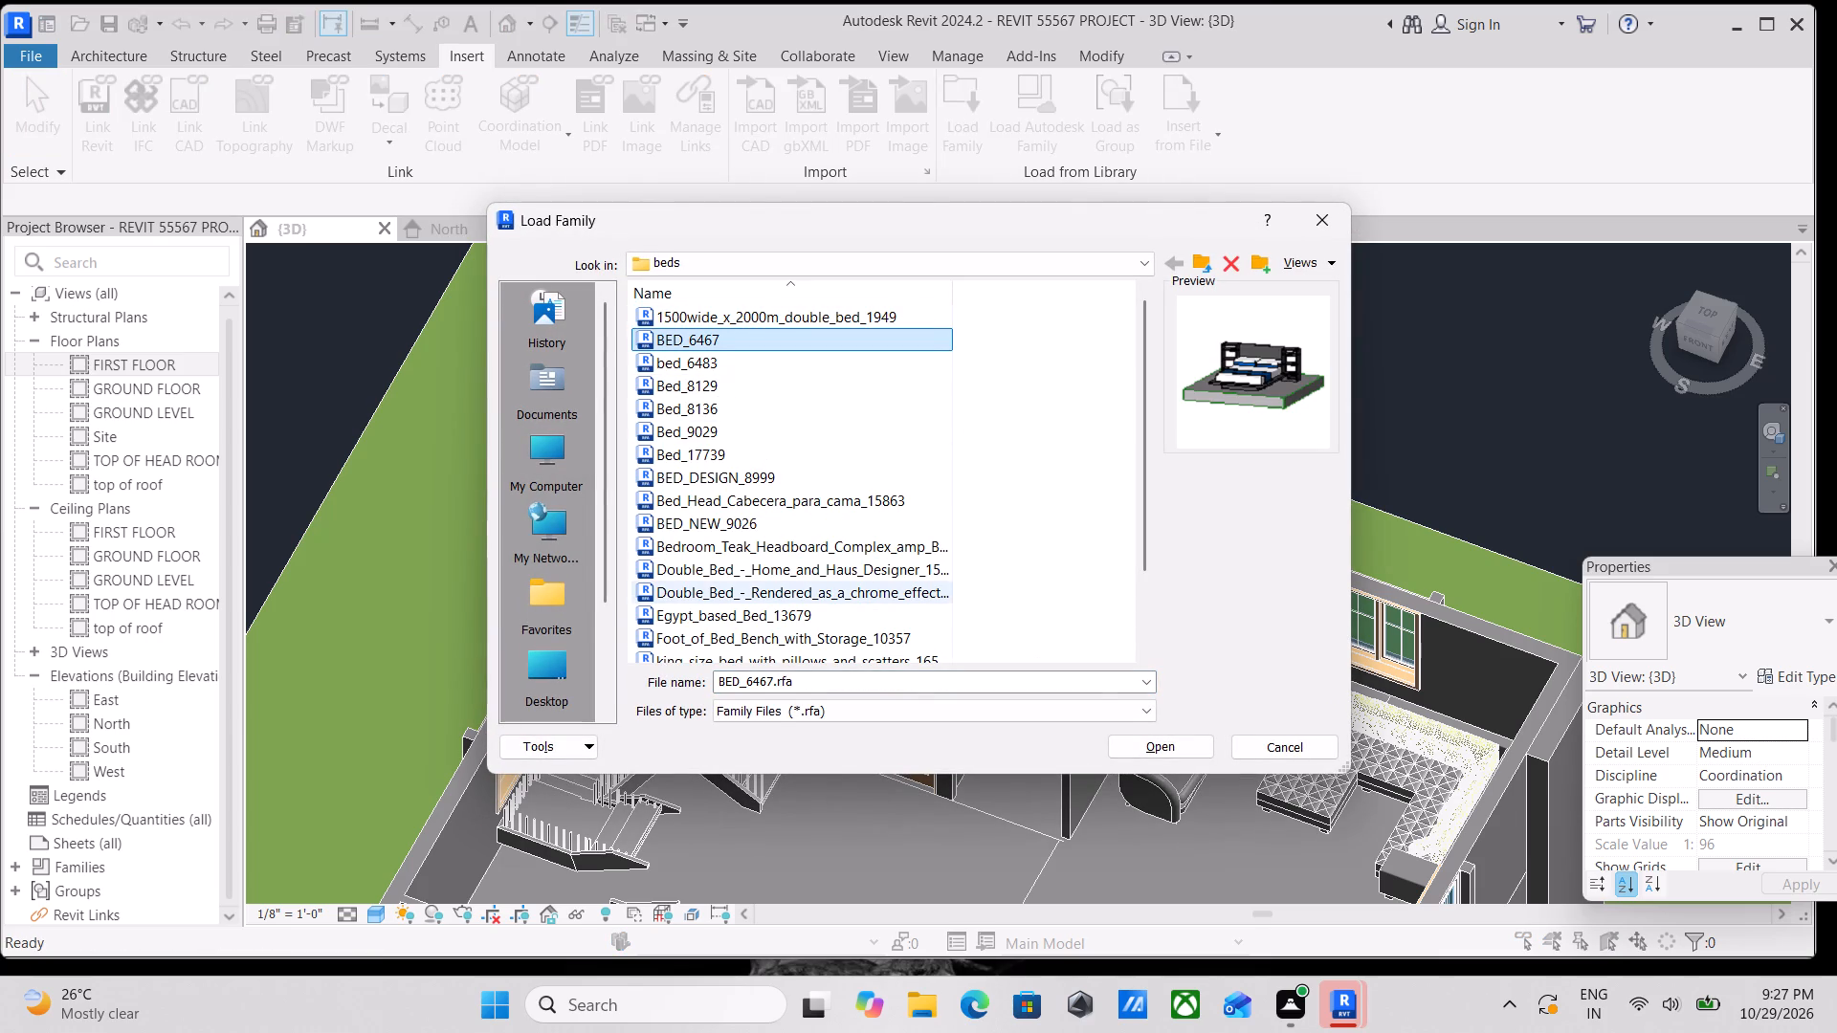
left_click(1140, 745)
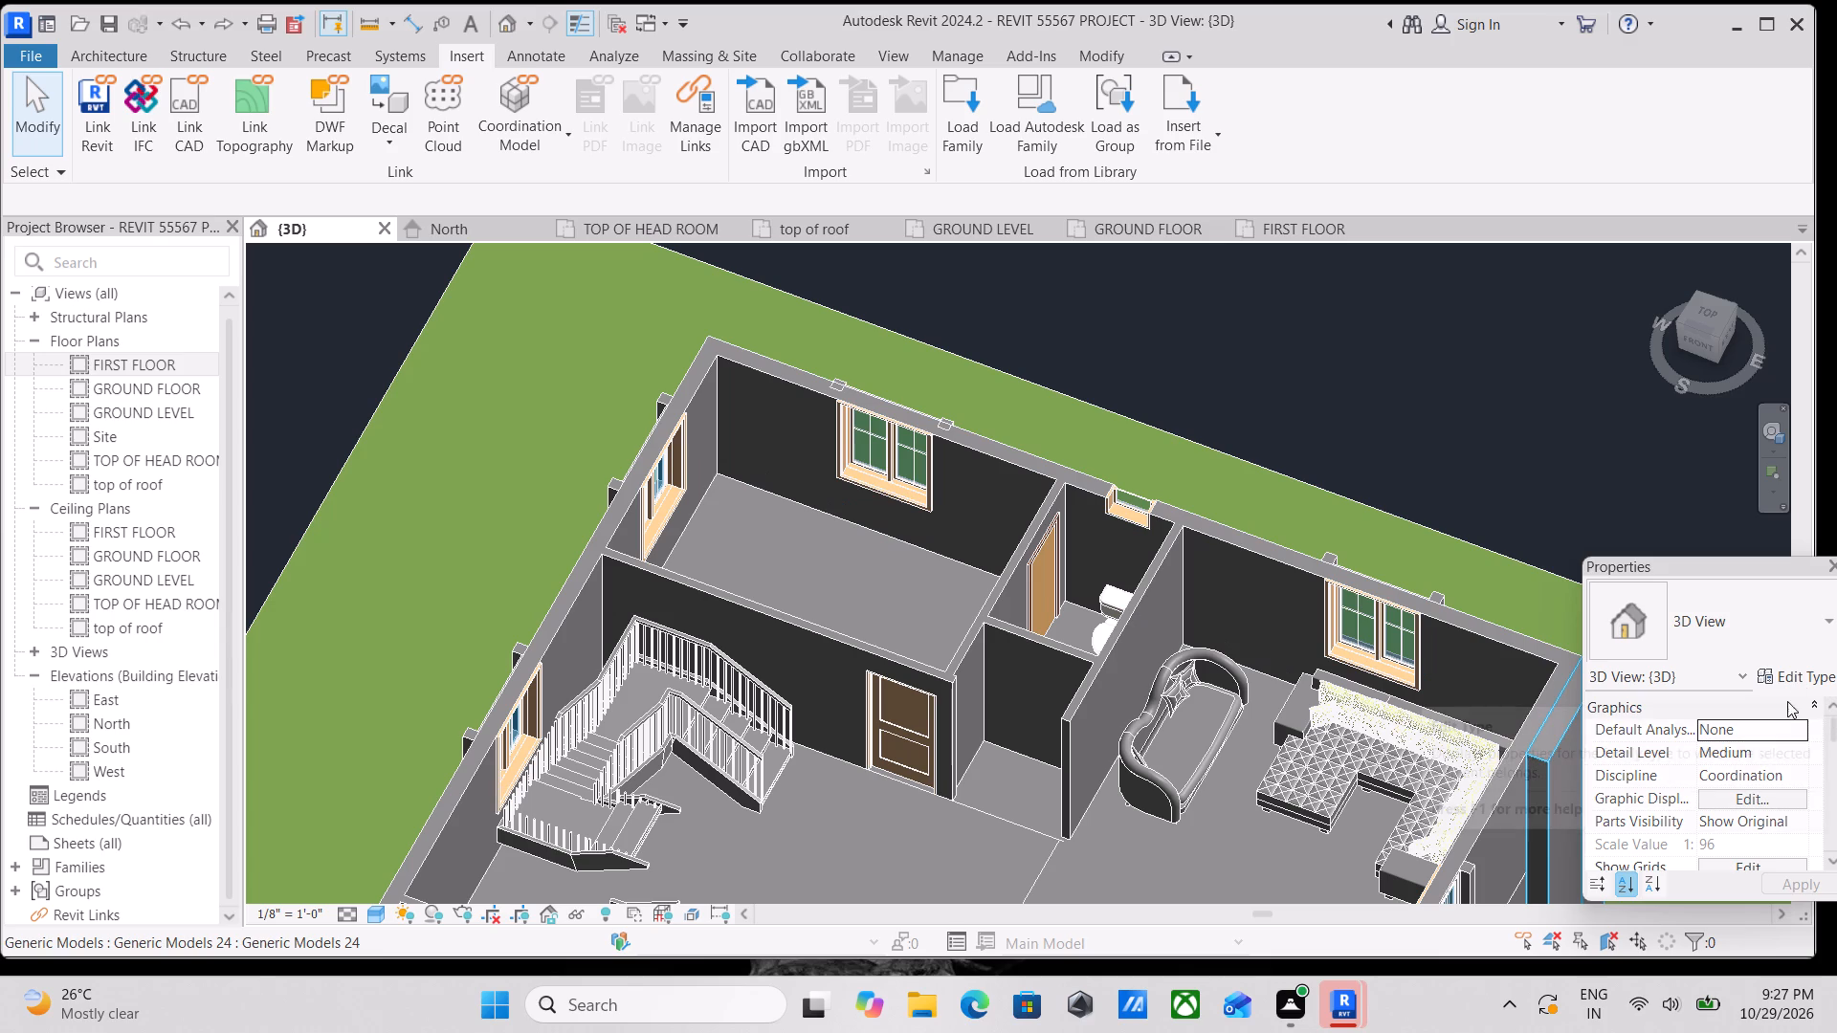
Place the BED_6467 component in the empty corner room beside the toilet, with its headboard towards the rear window wall.
left_click(86, 51)
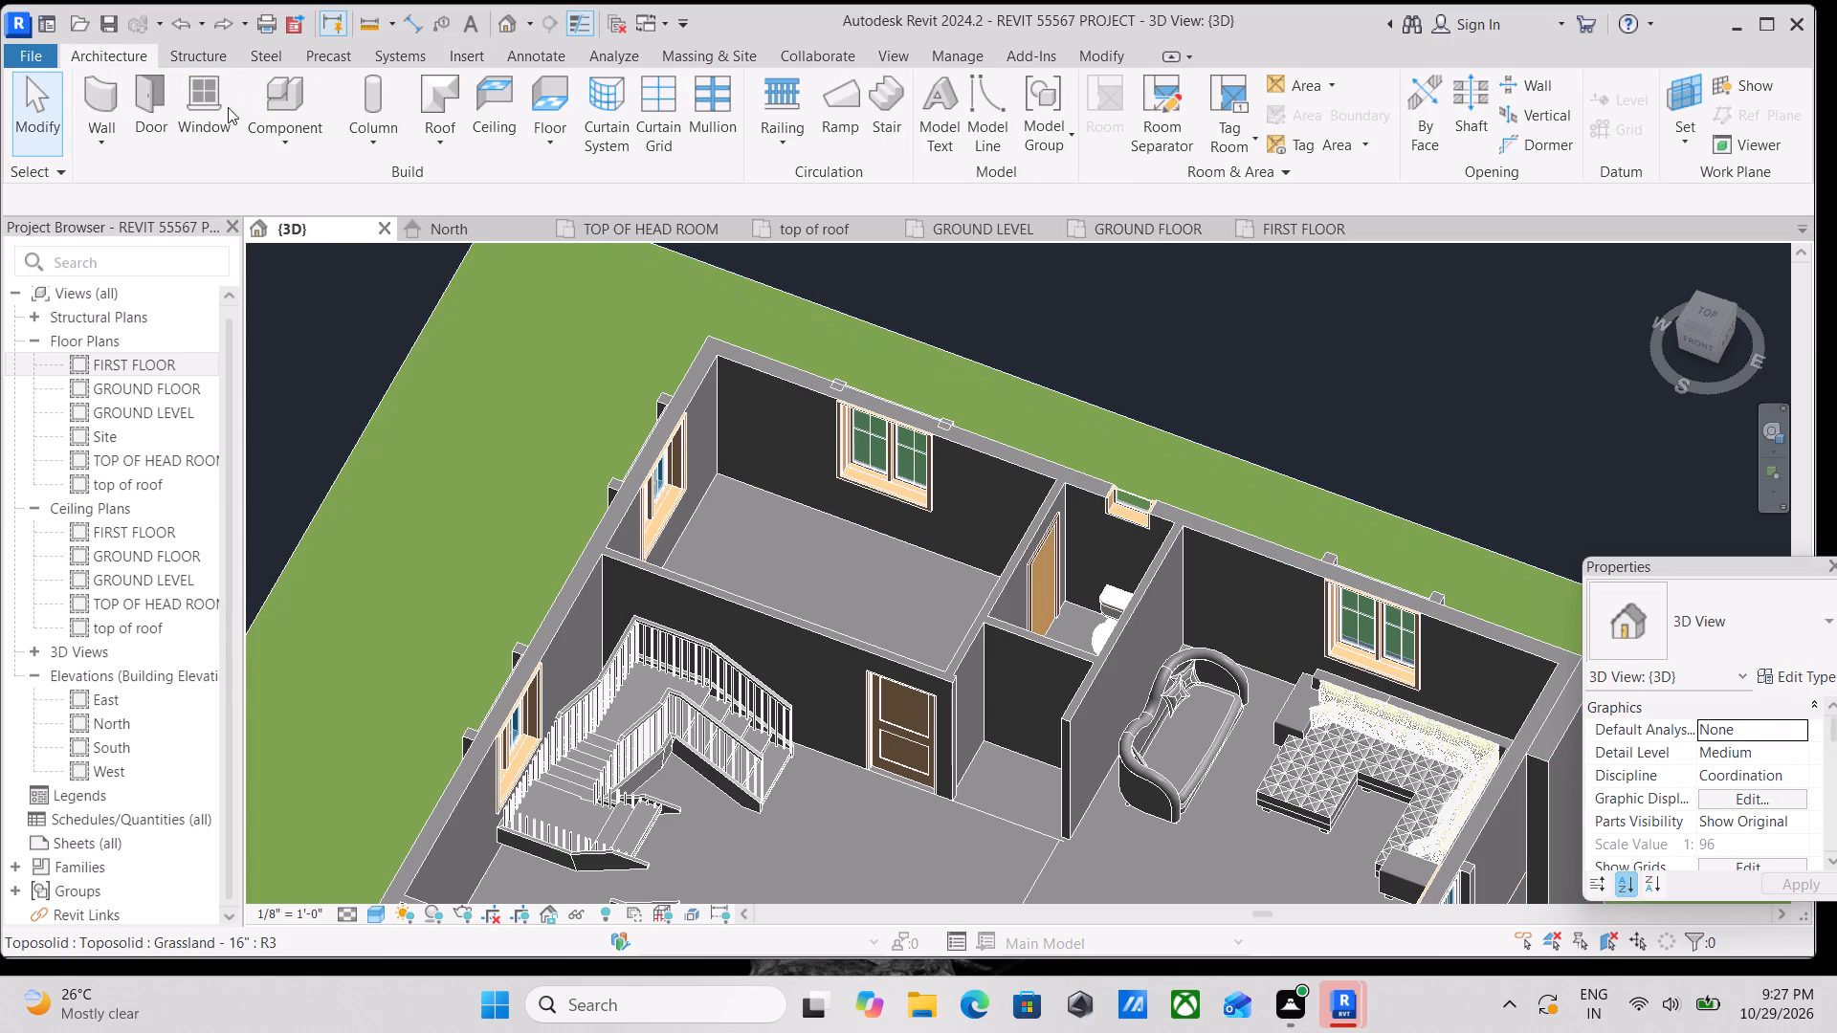
left_click(279, 133)
left_click(279, 174)
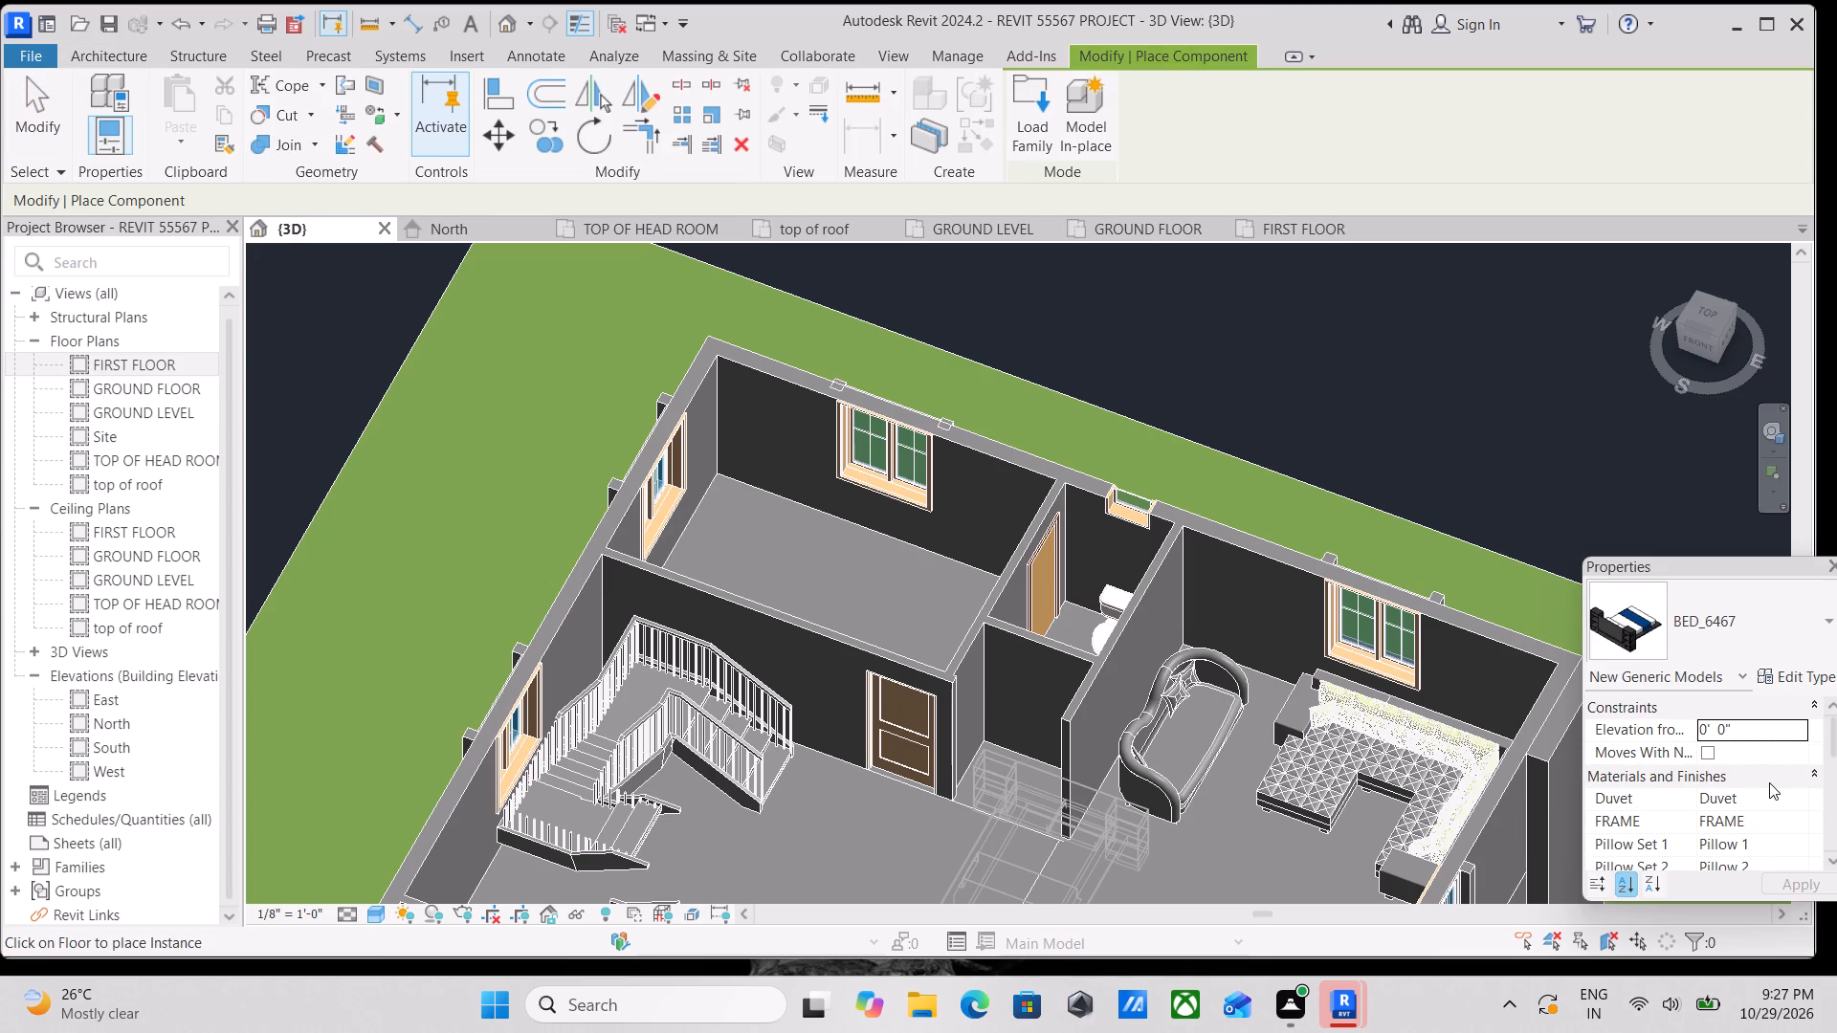
scroll(1769, 787, "down", 2)
scroll(1769, 787, "up", 3)
scroll(1757, 758, "down", 2)
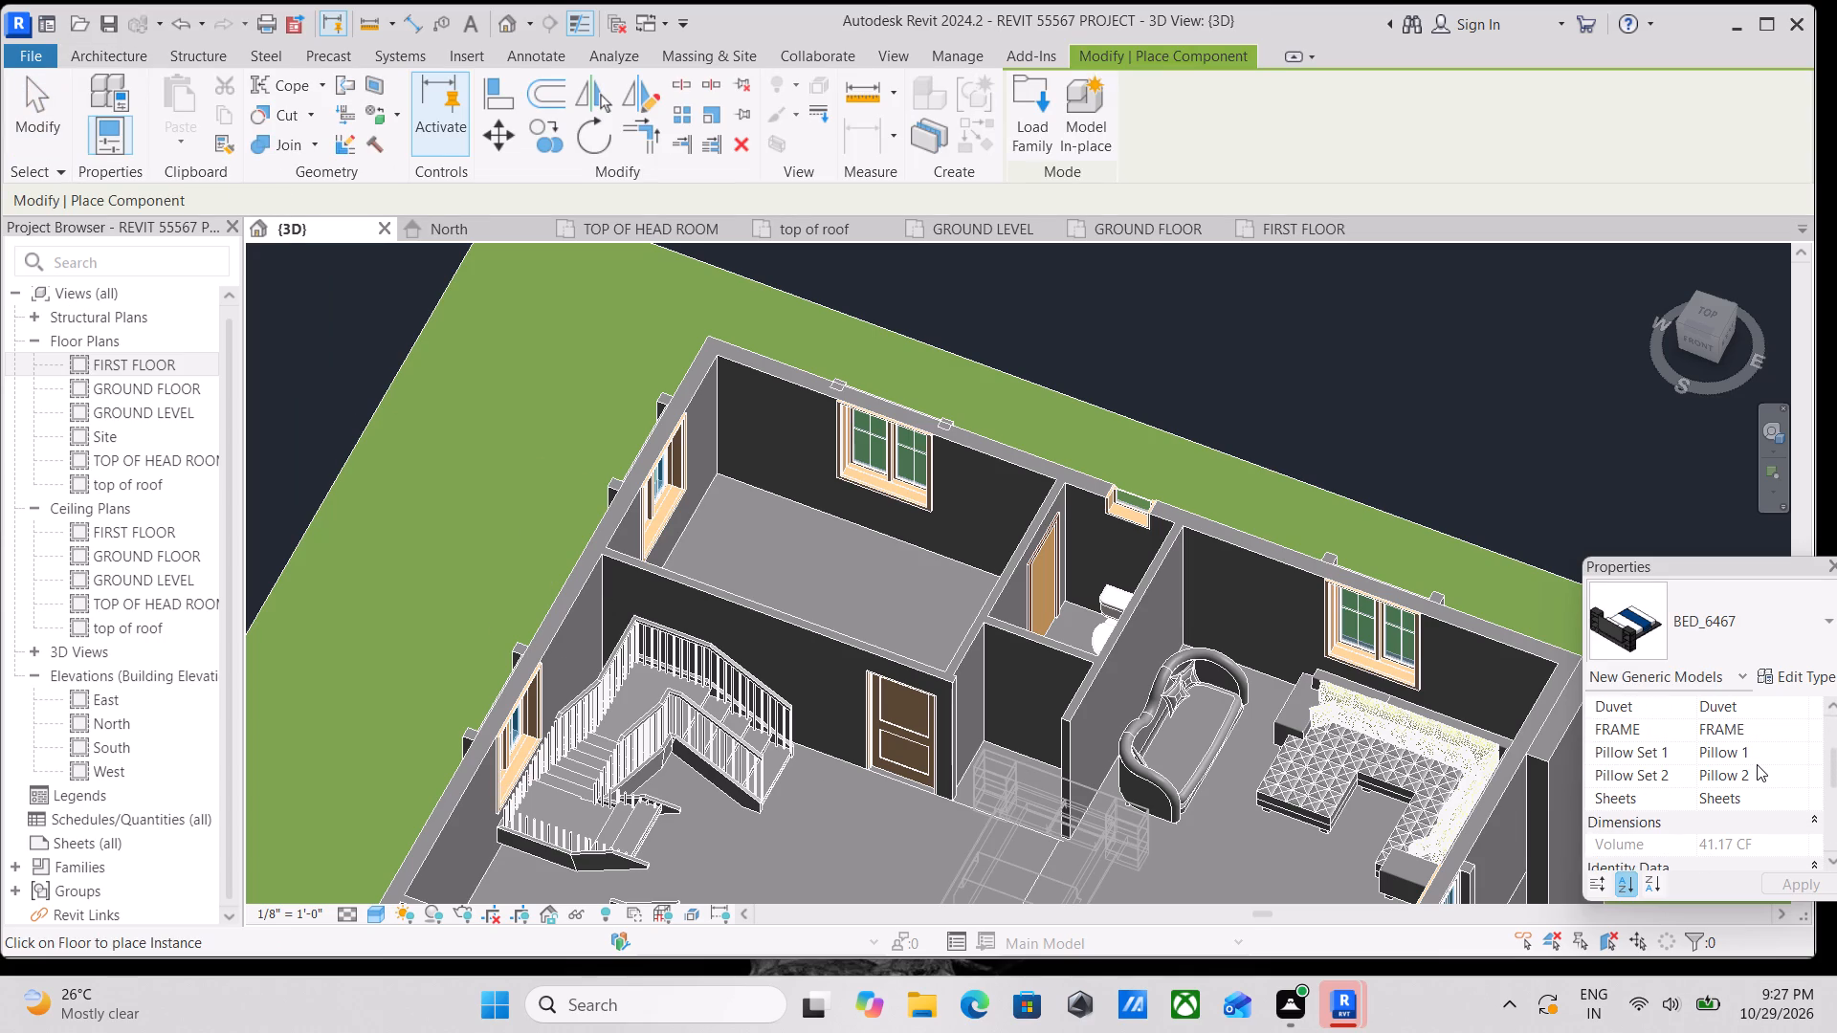
scroll(1757, 764, "down", 3)
scroll(1757, 764, "up", 1)
scroll(926, 580, "up", 2)
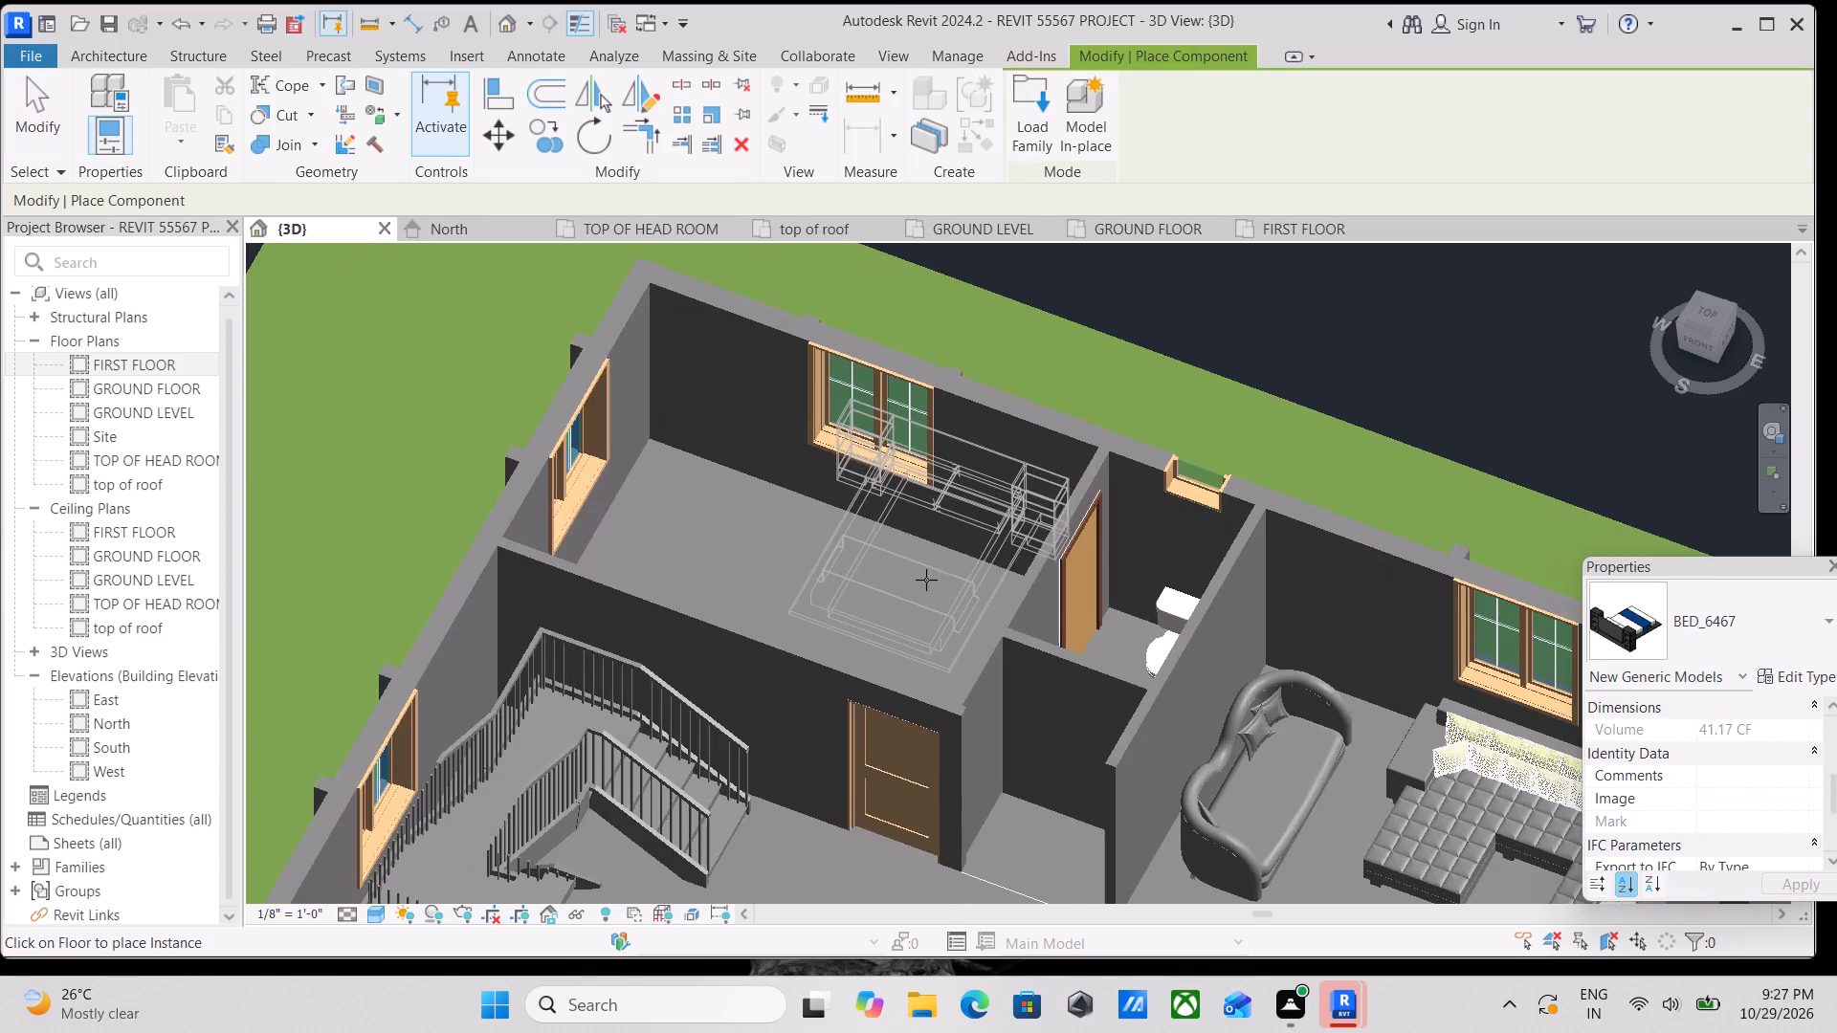
scroll(1659, 846, "down", 5)
scroll(1667, 826, "up", 2)
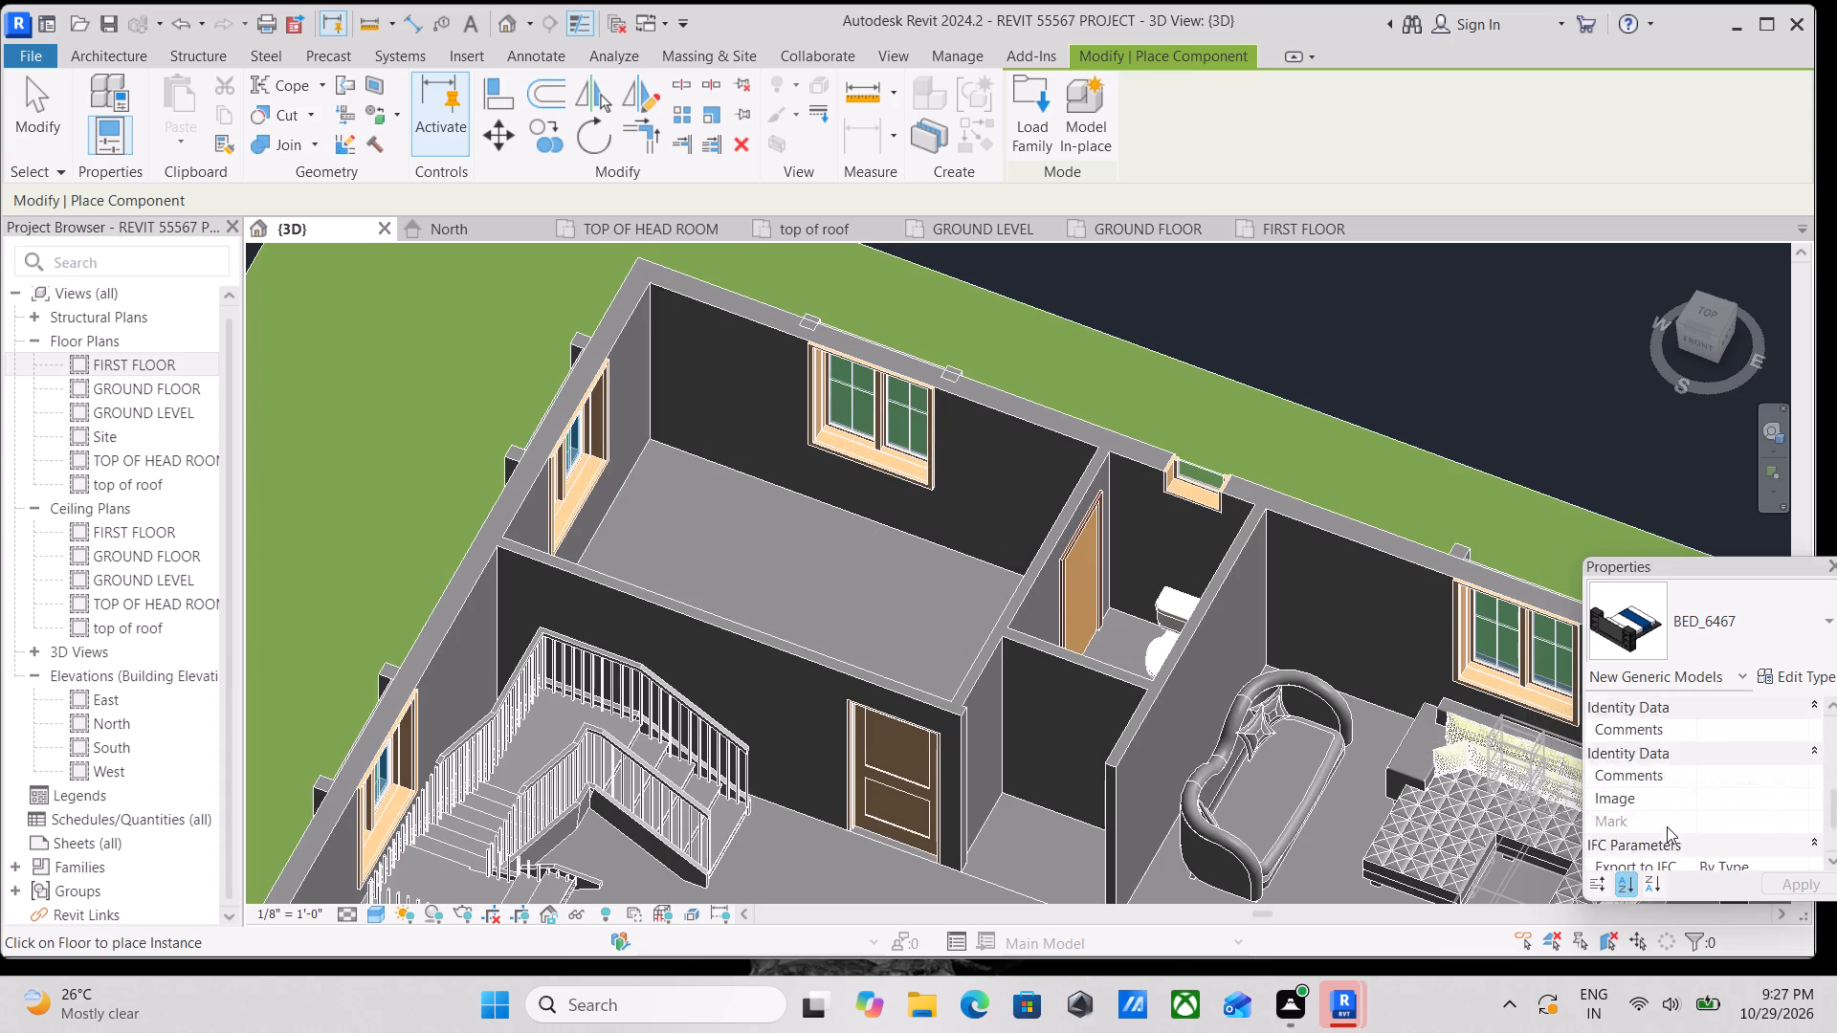
scroll(1667, 826, "up", 8)
scroll(798, 555, "up", 2)
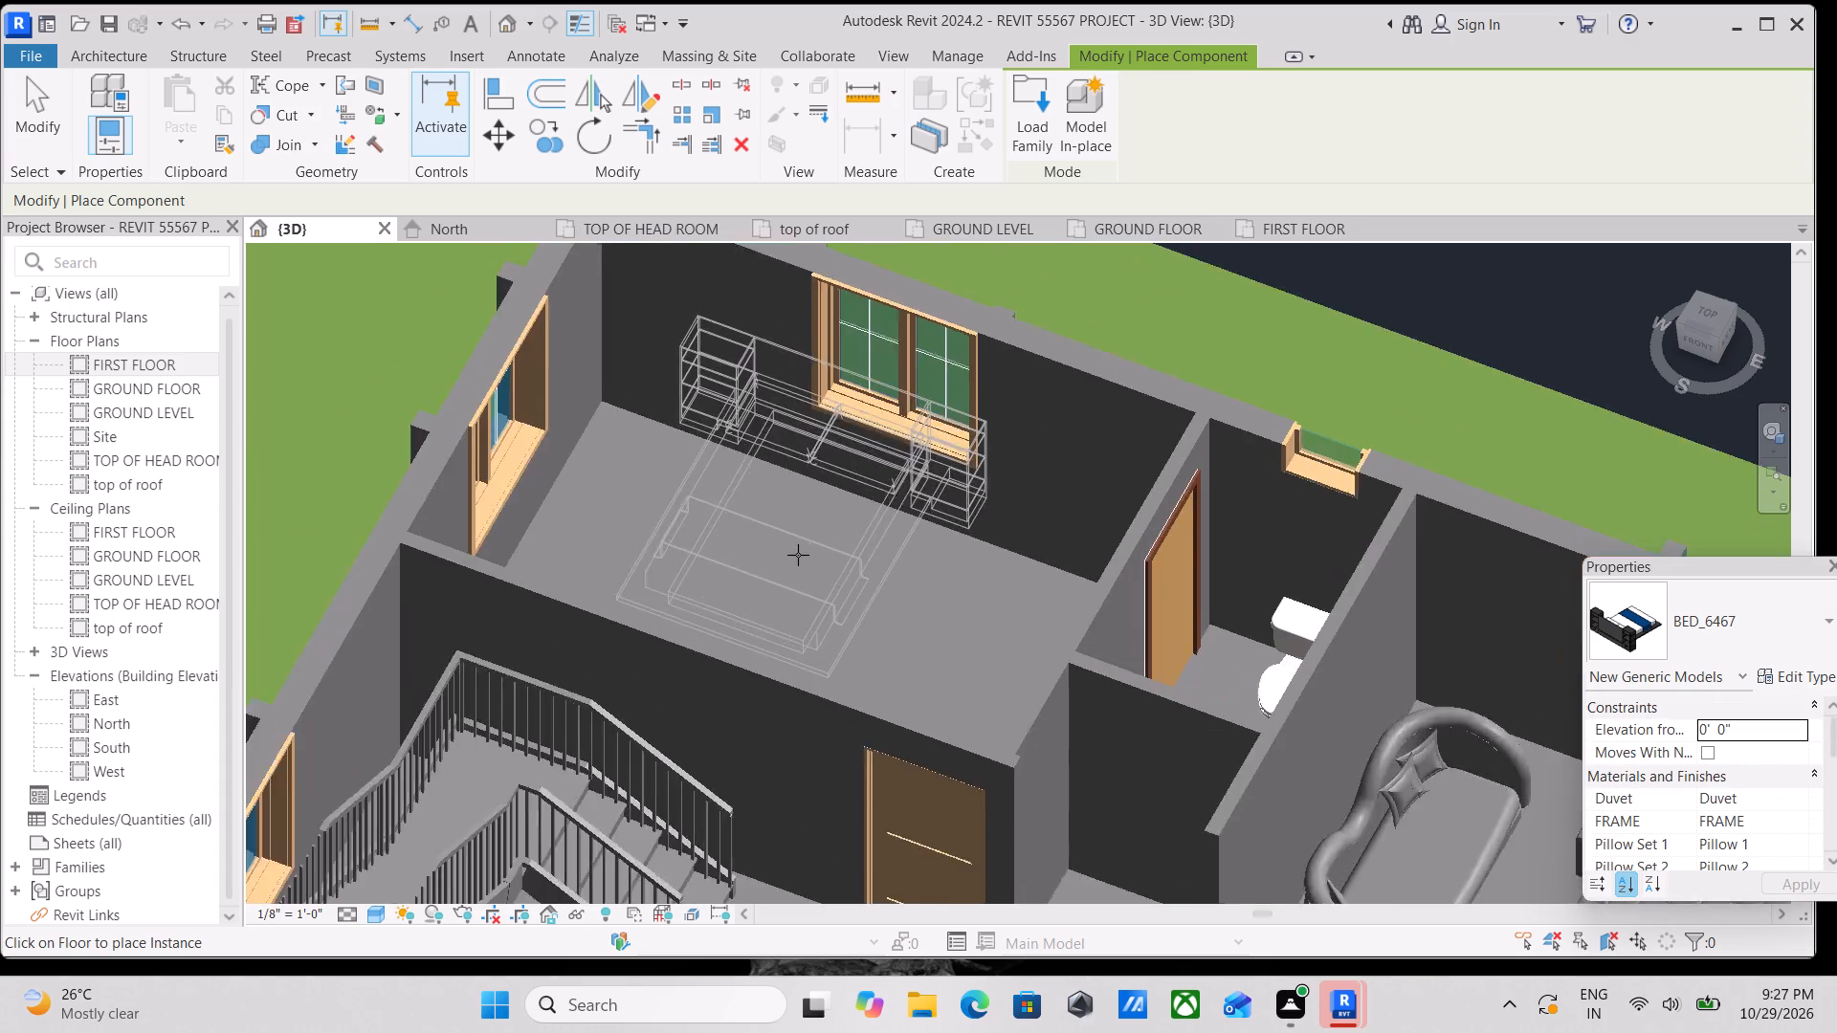
scroll(798, 555, "up", 3)
left_click(795, 561)
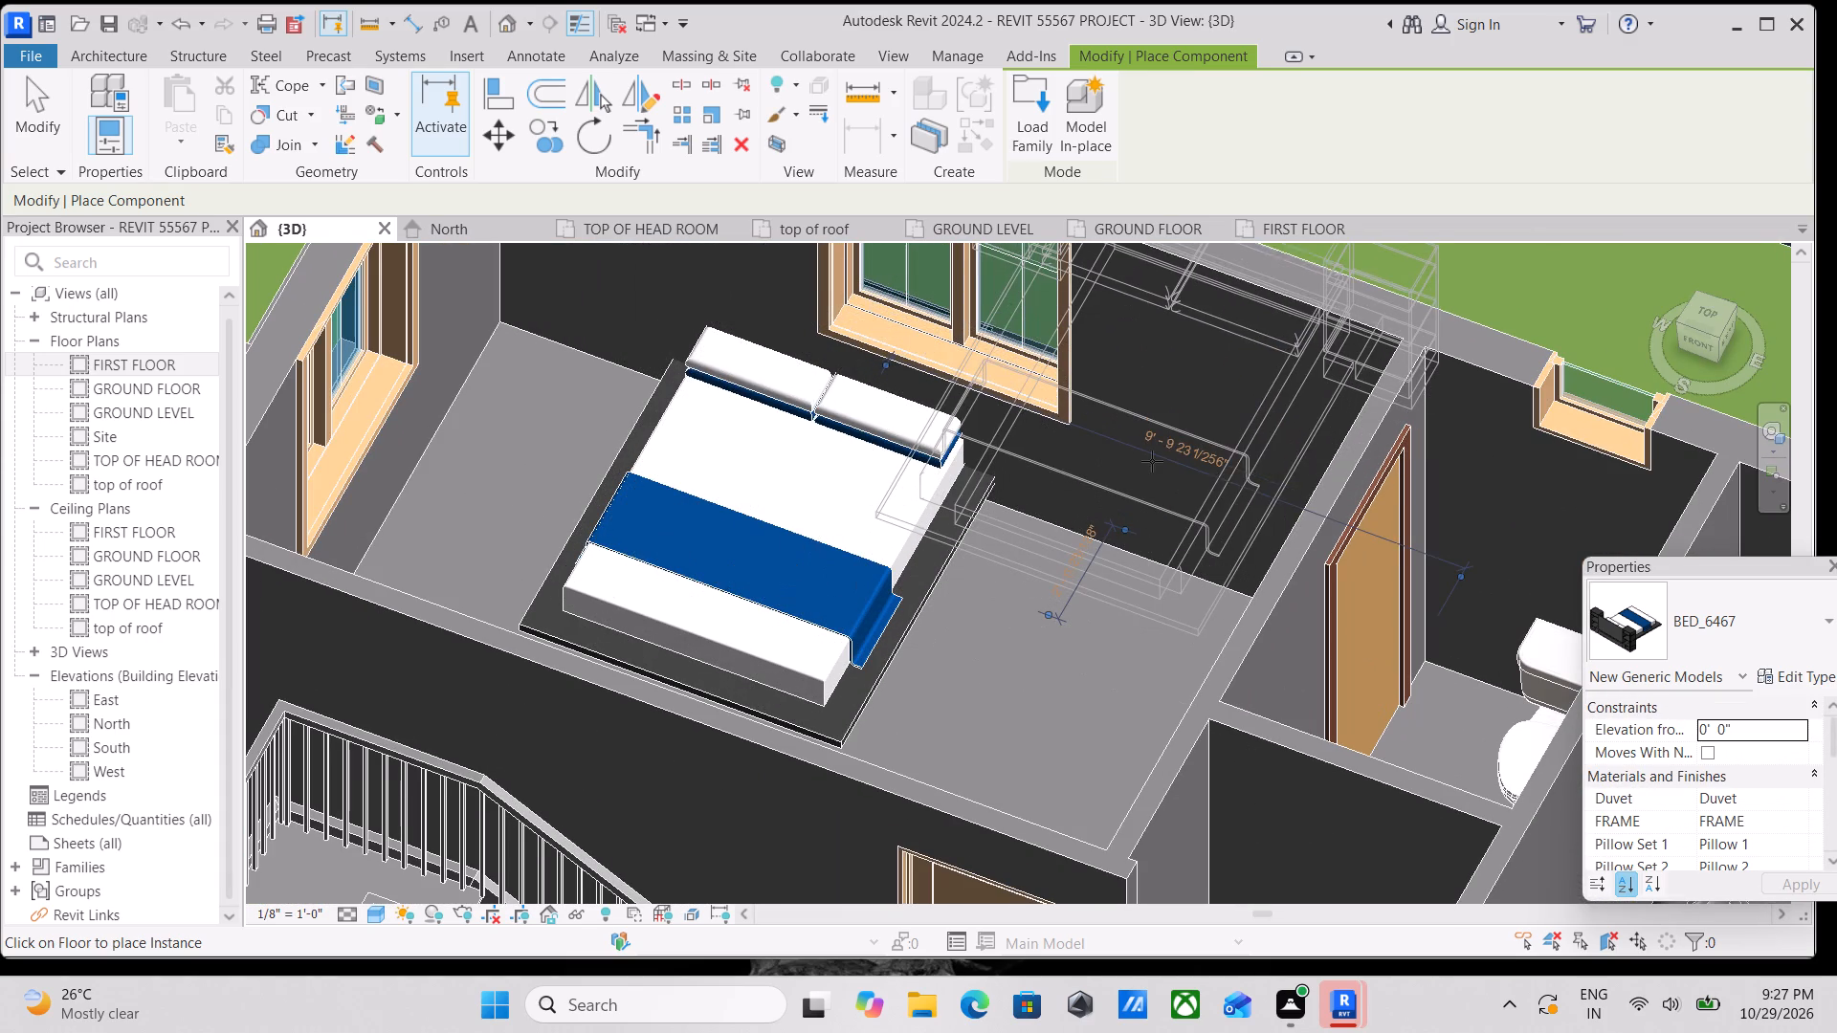
key("Escape")
key("Escape")
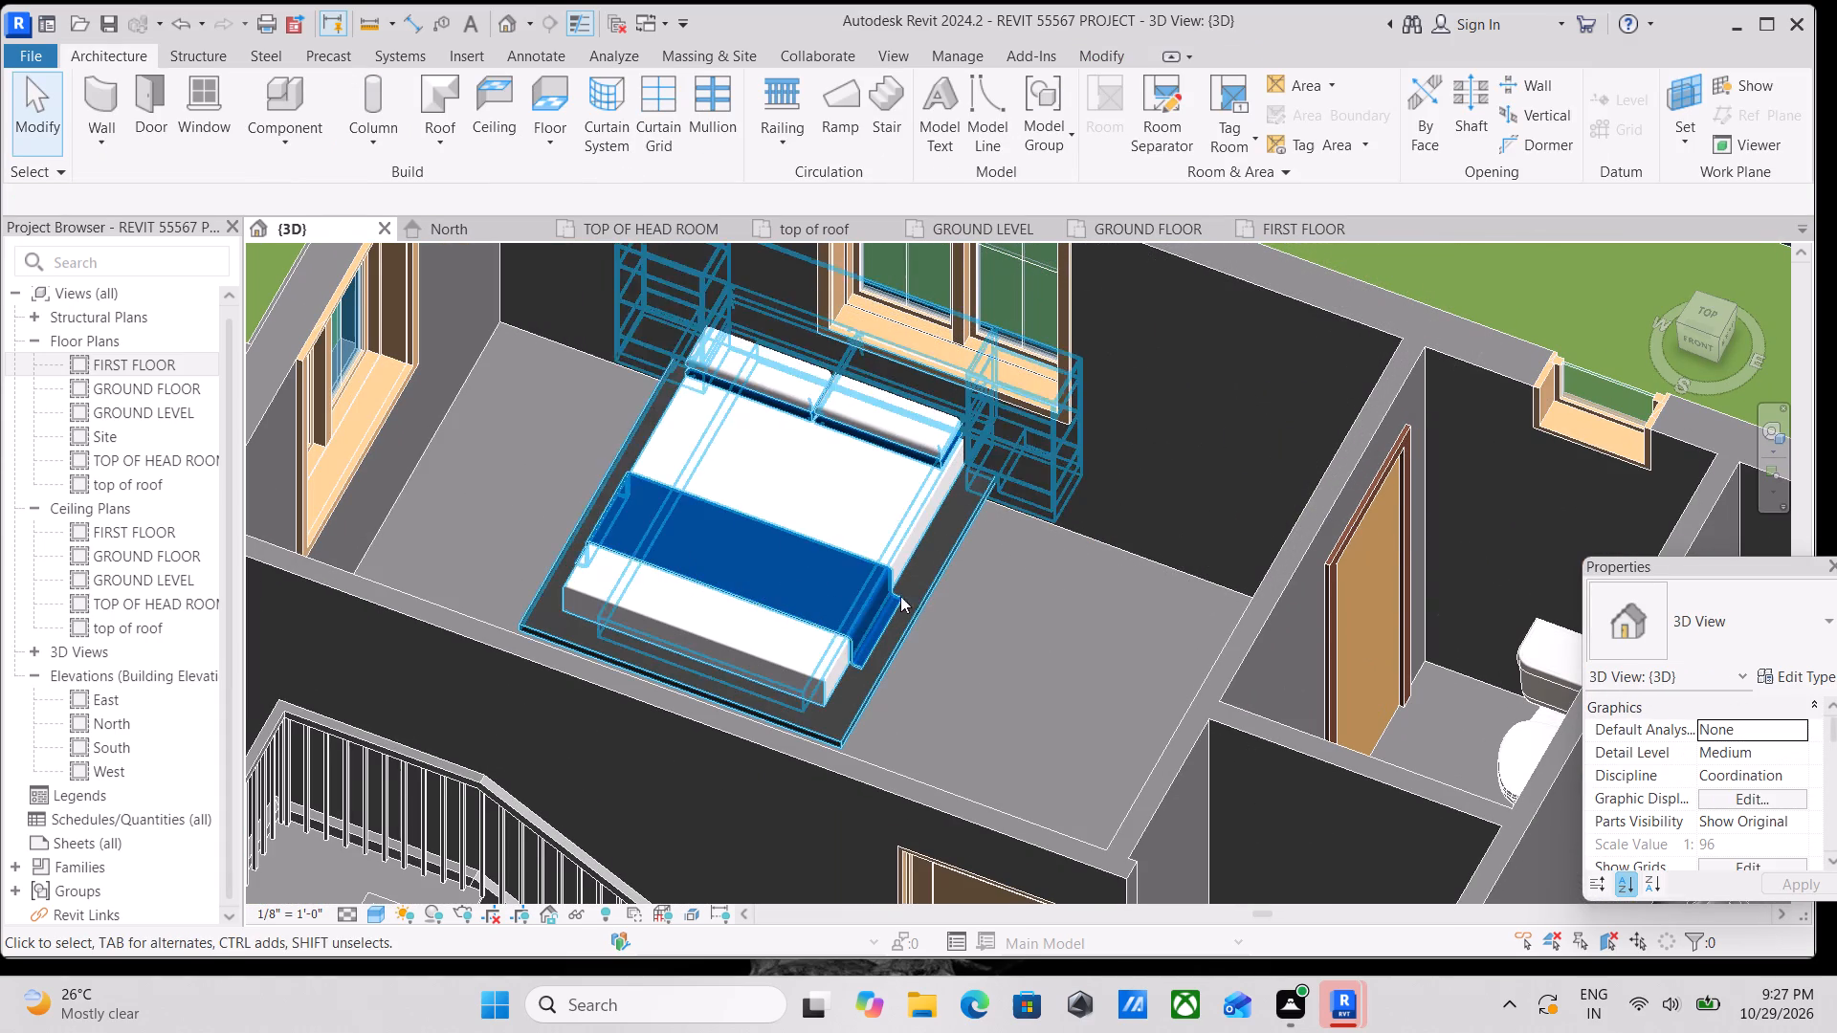
Rotate the placed bed 90 degrees so its headboard faces the corner room's side window wall, and nudge it slightly.
left_click(889, 574)
key("space")
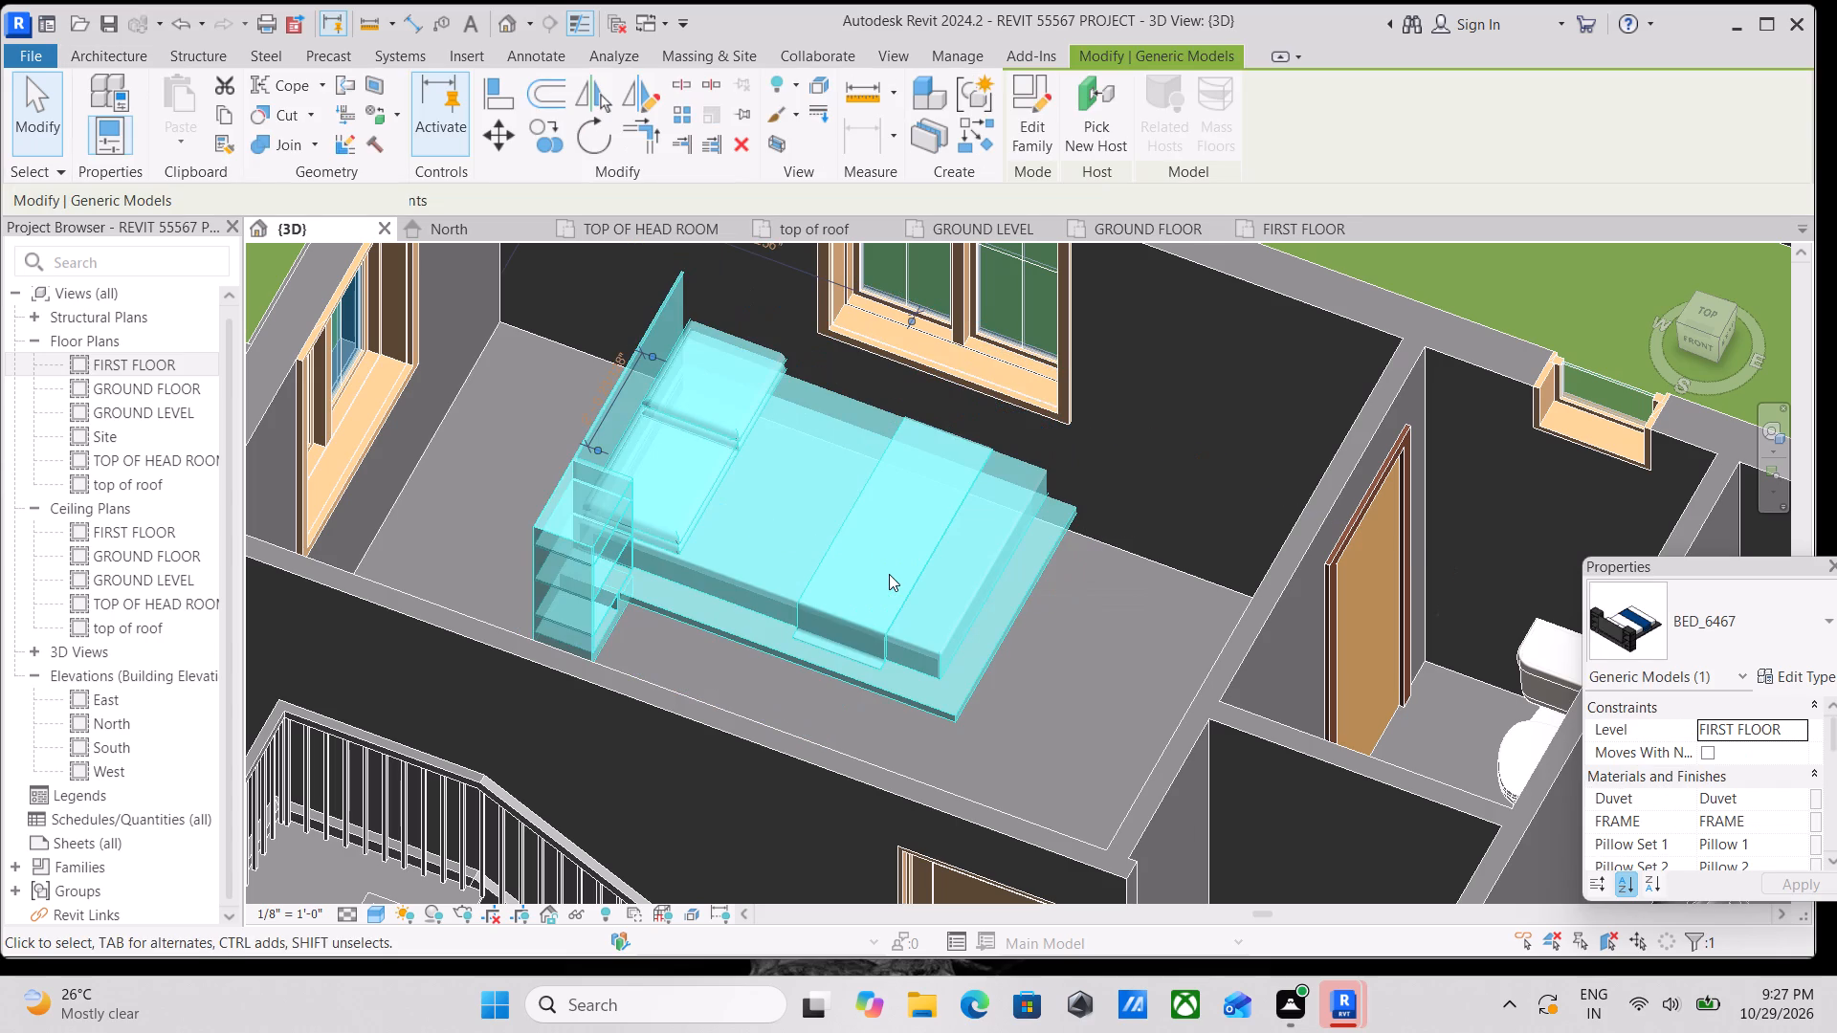
key("Left")
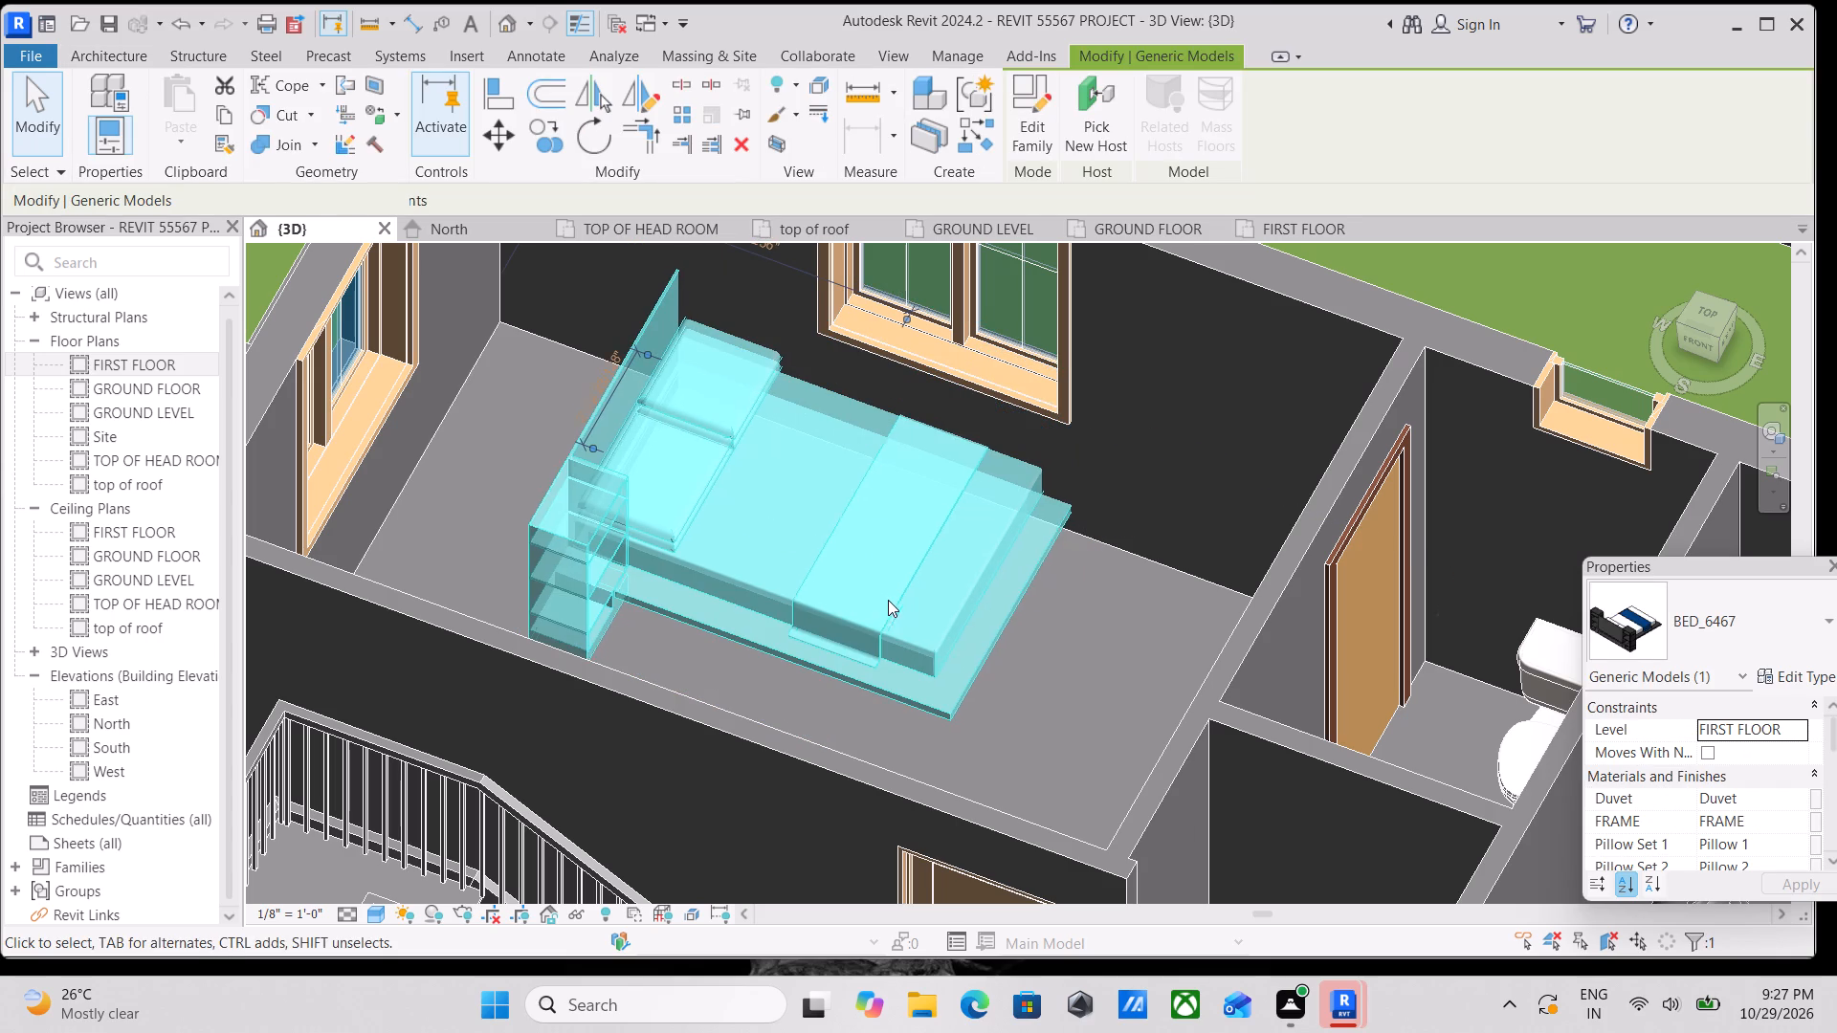
key("Left")
key("Down")
key("Down")
key("Down")
key("Down")
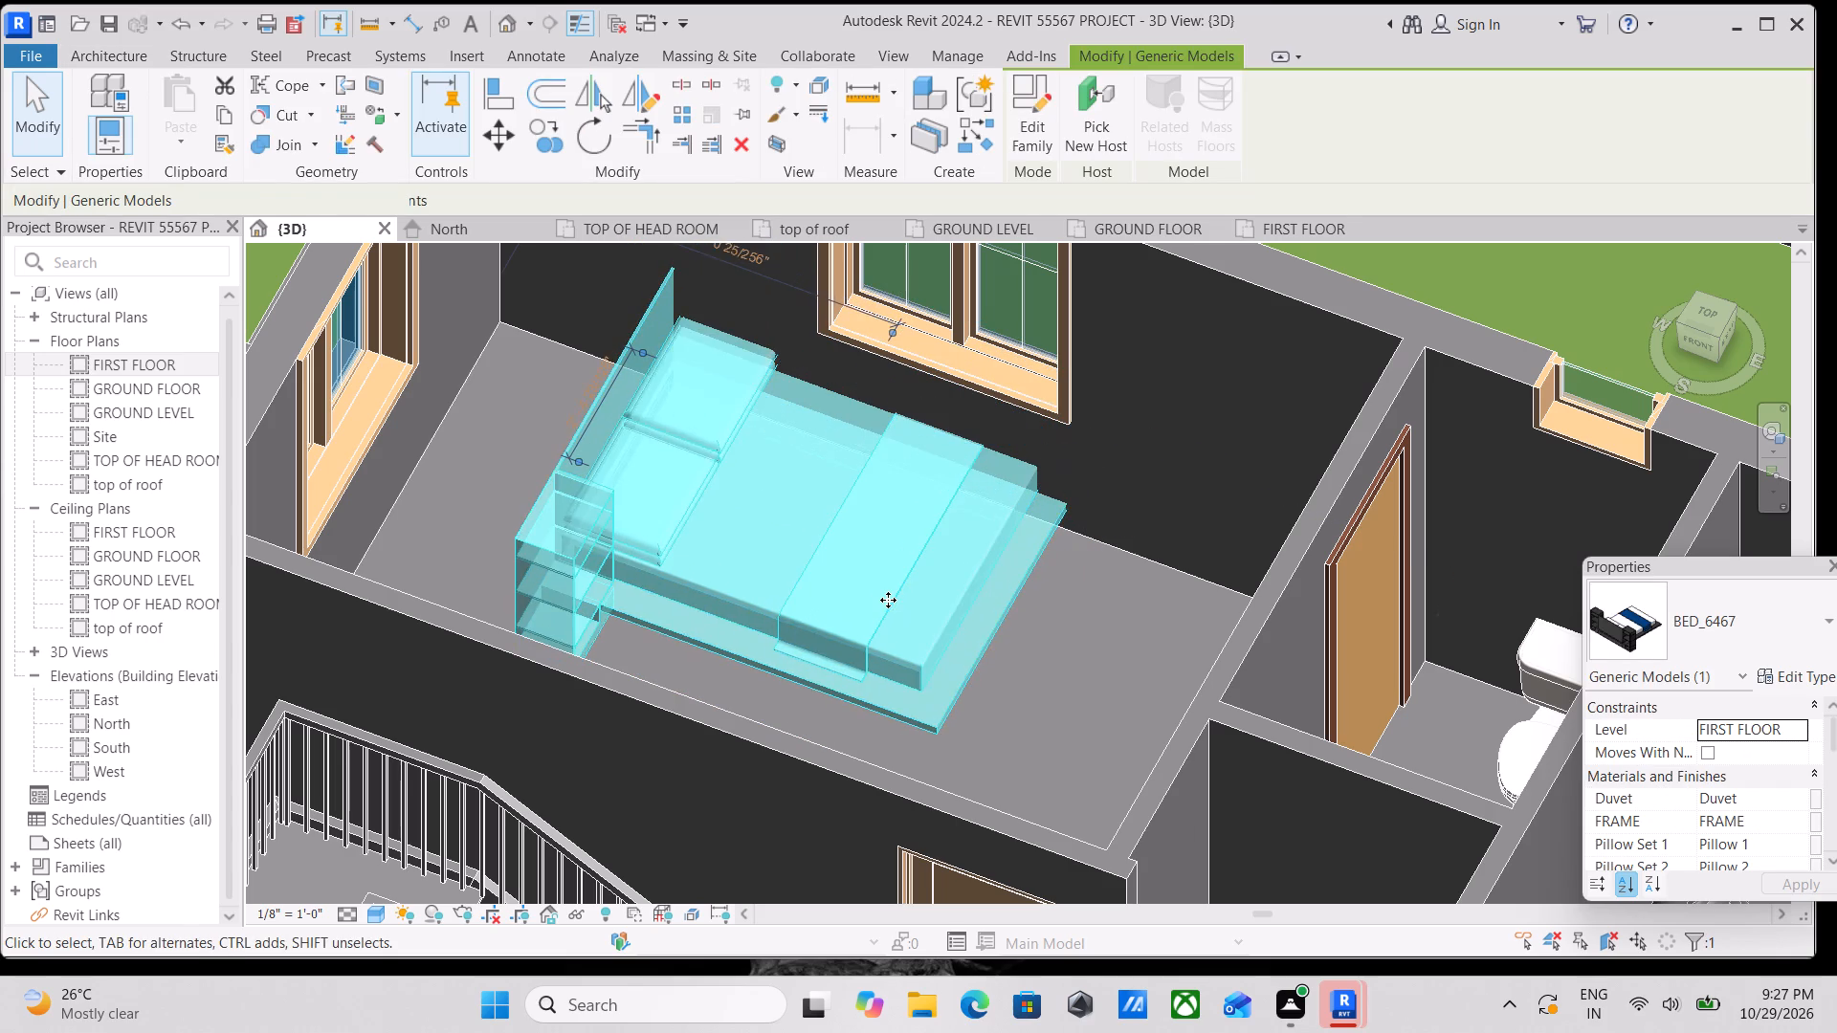
key("Down")
key("Down")
key("Down")
Shift the bed away from the rear window wall towards the middle of the corner room's width.
scroll(898, 603, "down", 2)
scroll(935, 699, "down", 1)
middle_click_drag(933, 691, 925, 702, "shift")
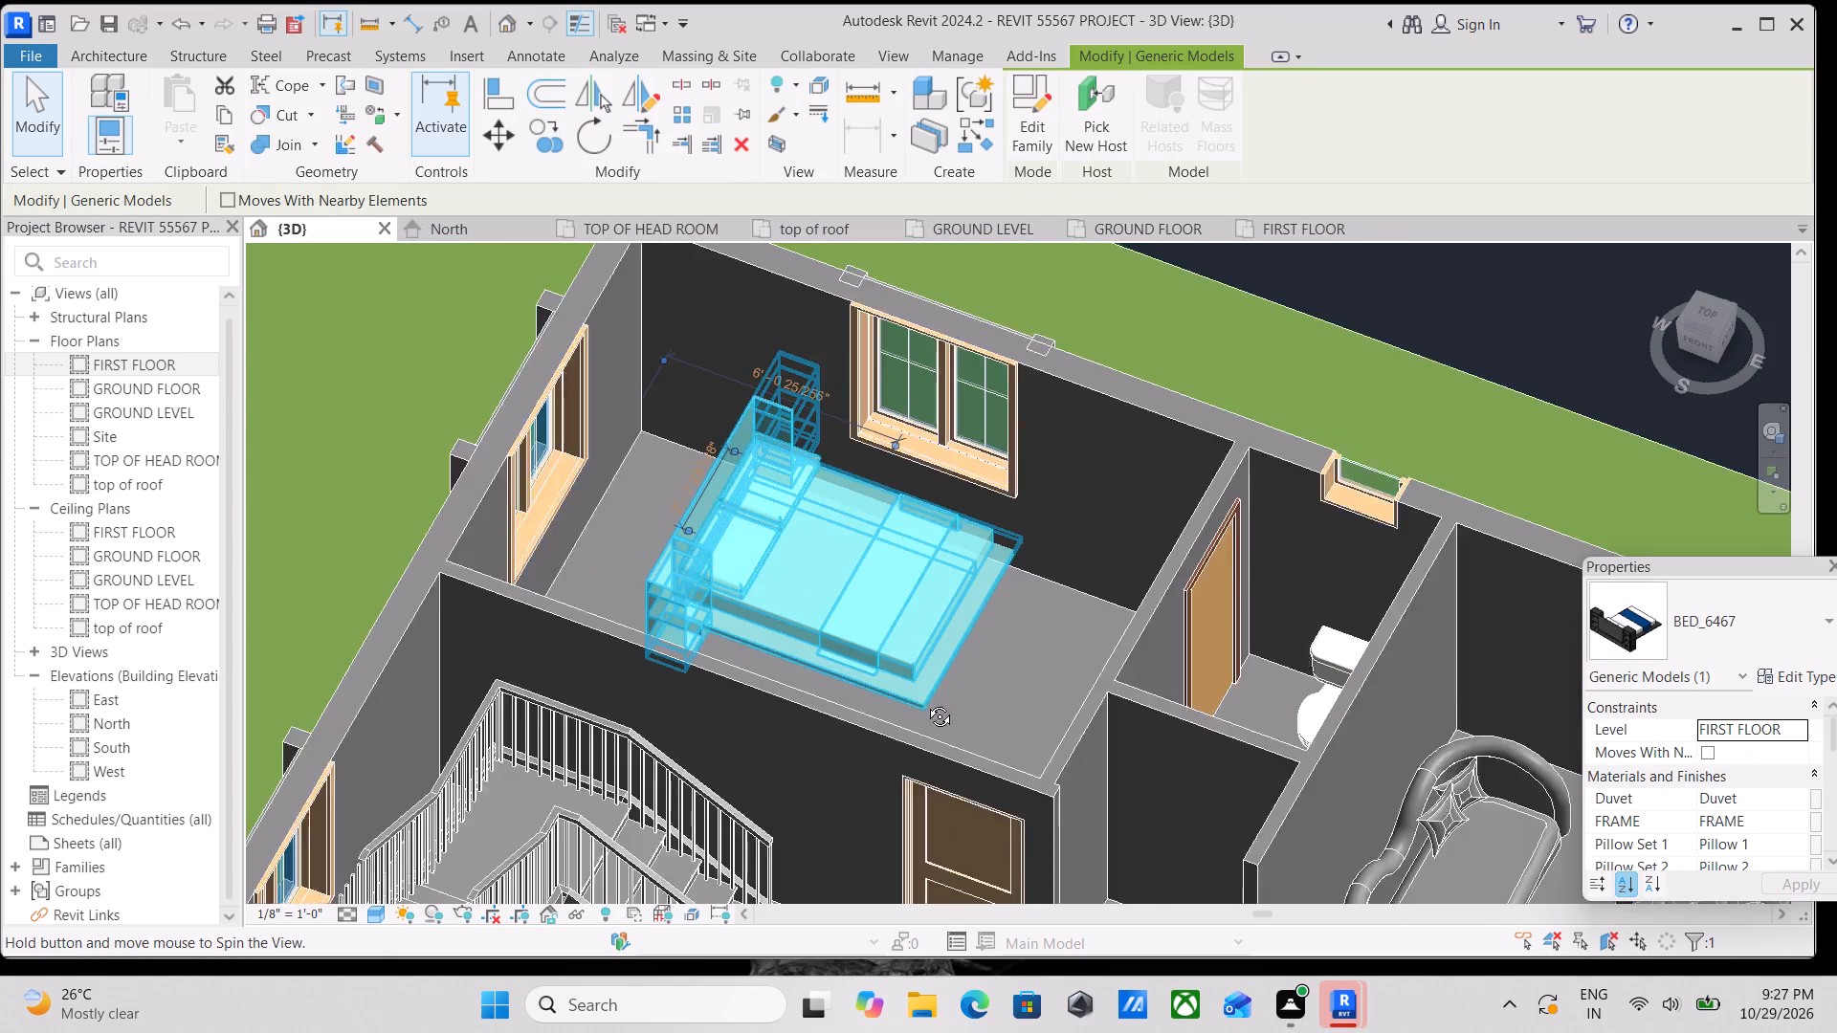
middle_click_drag(925, 702, 734, 833, "shift")
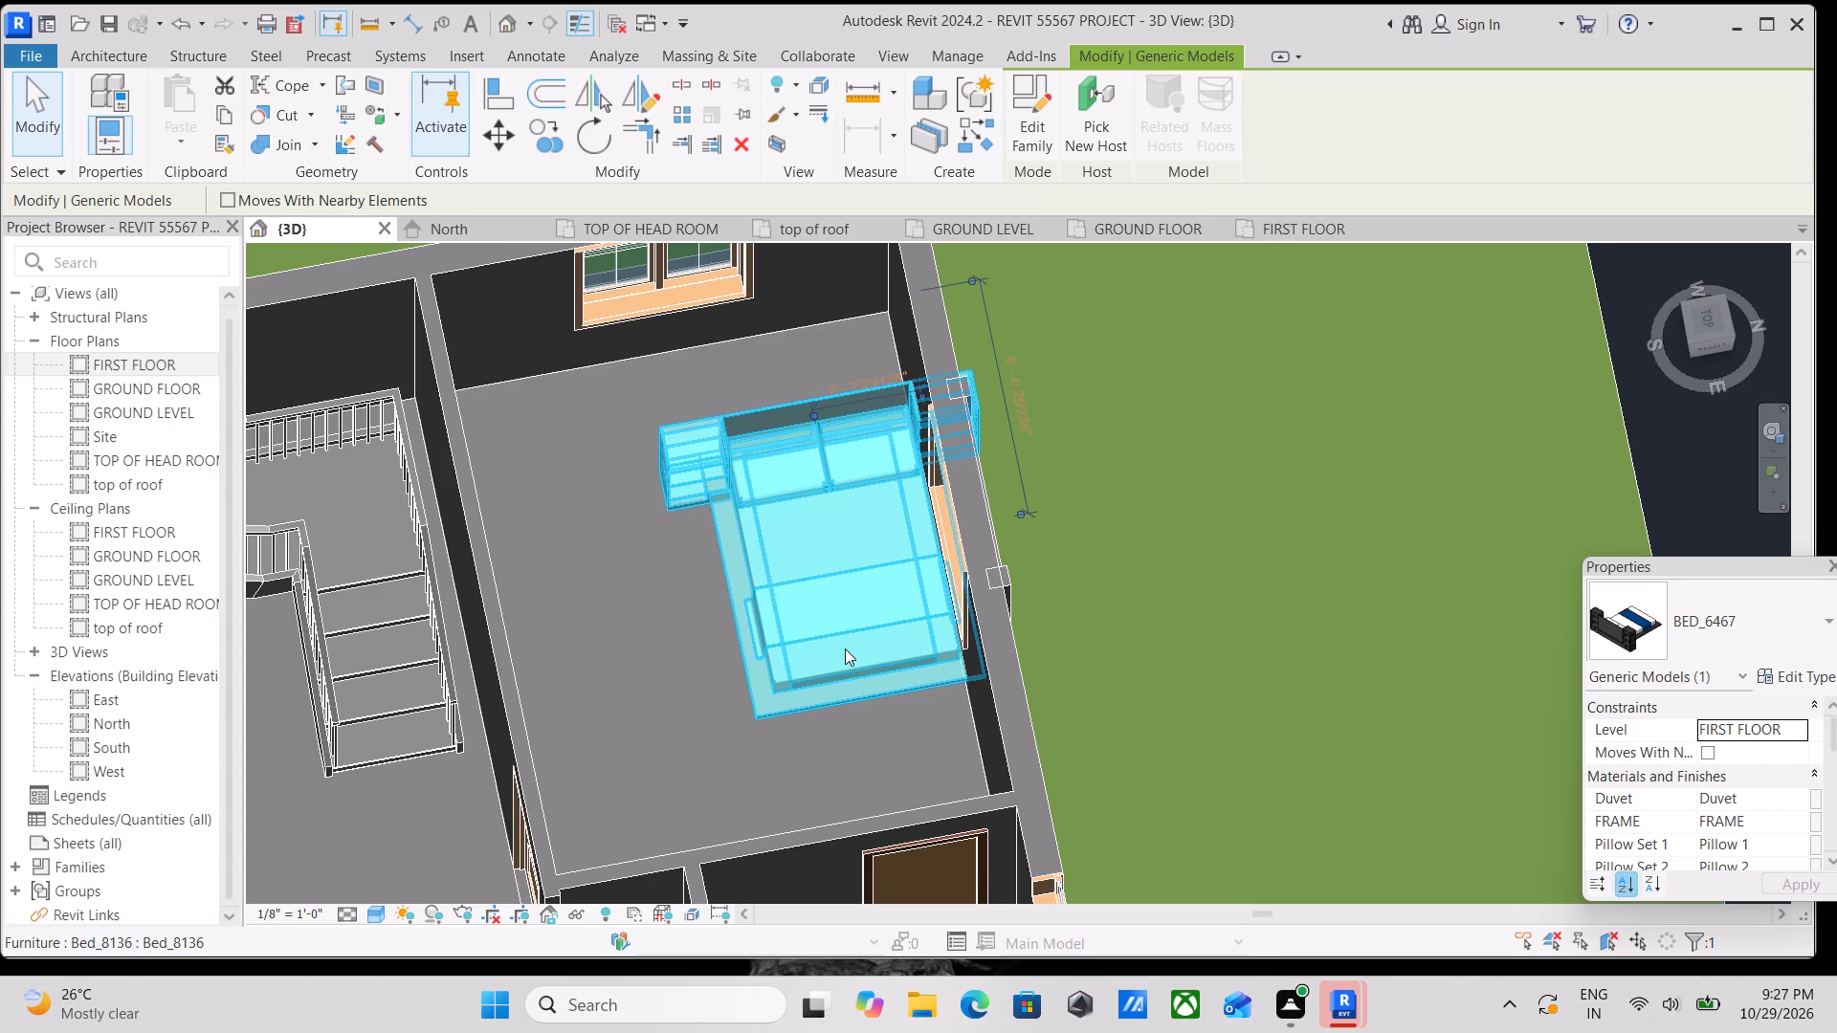
key("Left")
key("Left")
key("Left")
key("Left")
key("Left")
key("Left")
key("Left")
key("Left")
key("Left")
key("Left")
key("Left")
key("Left")
key("Left")
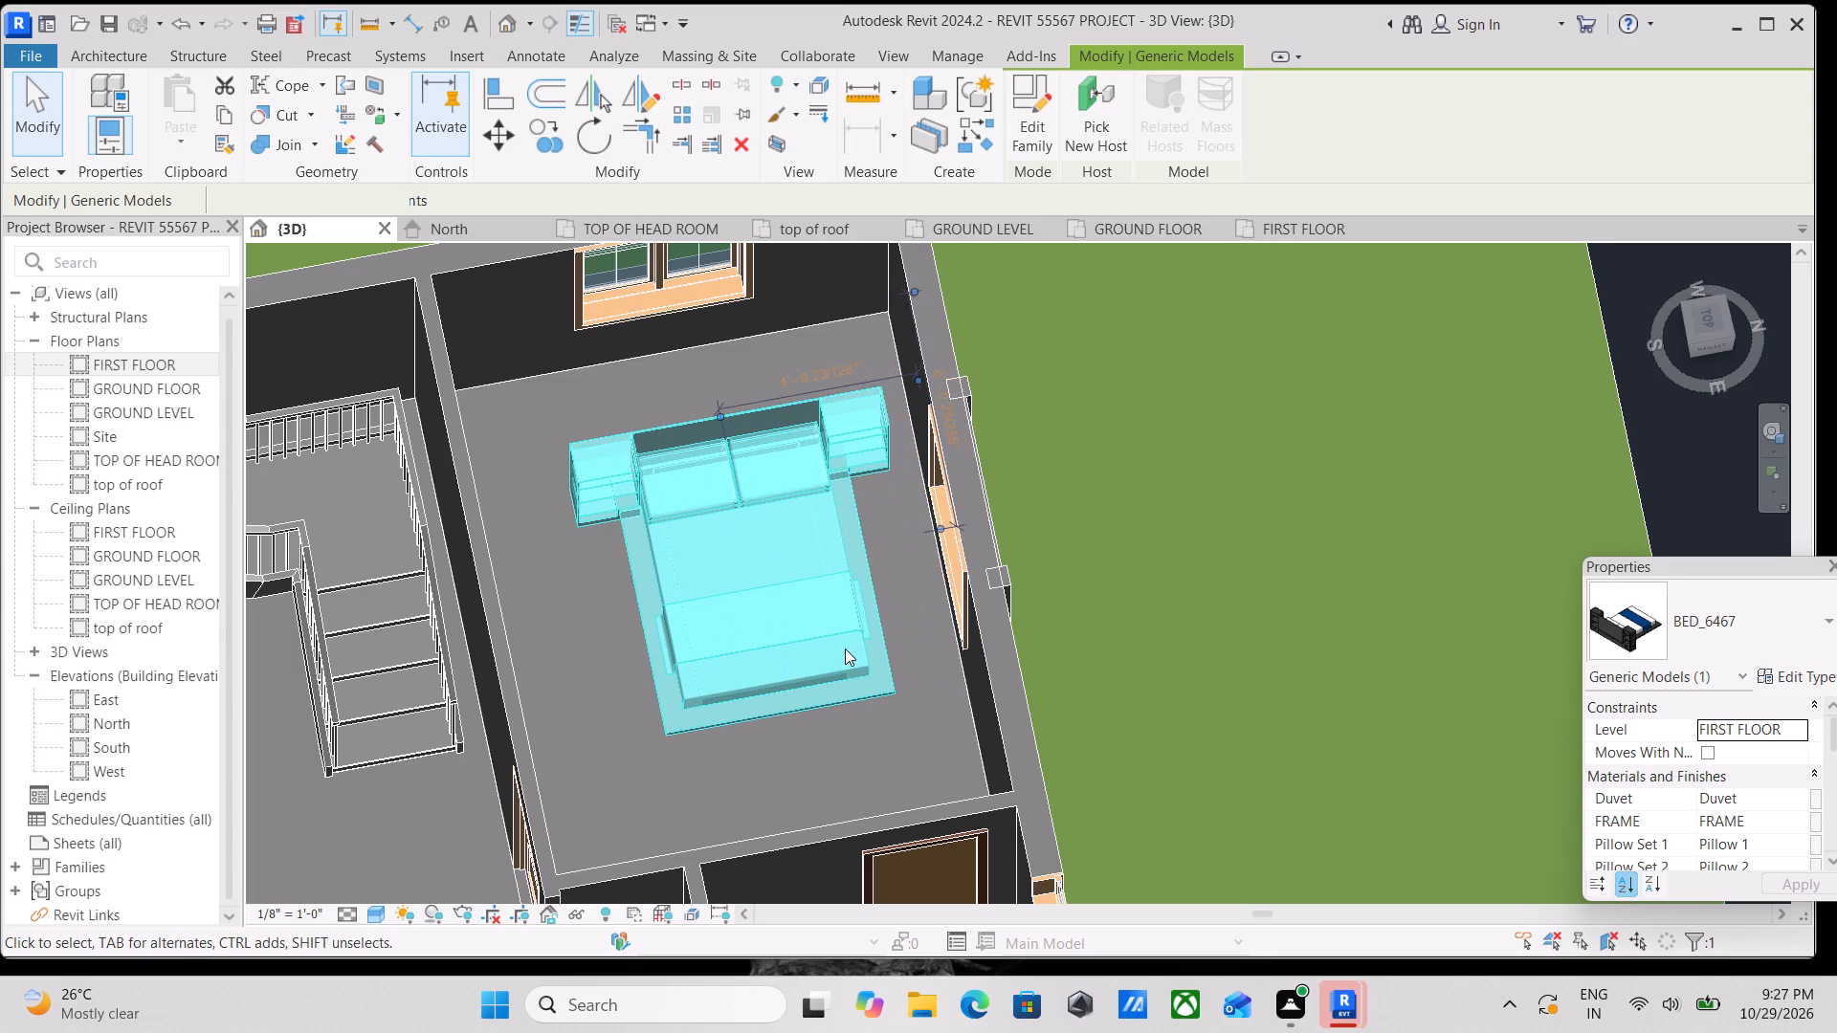
Nudge the bed back until its headboard sits against the side window wall, centred under the window.
key("Up")
key("Up")
key("Up")
key("Up")
key("Up")
key("Up")
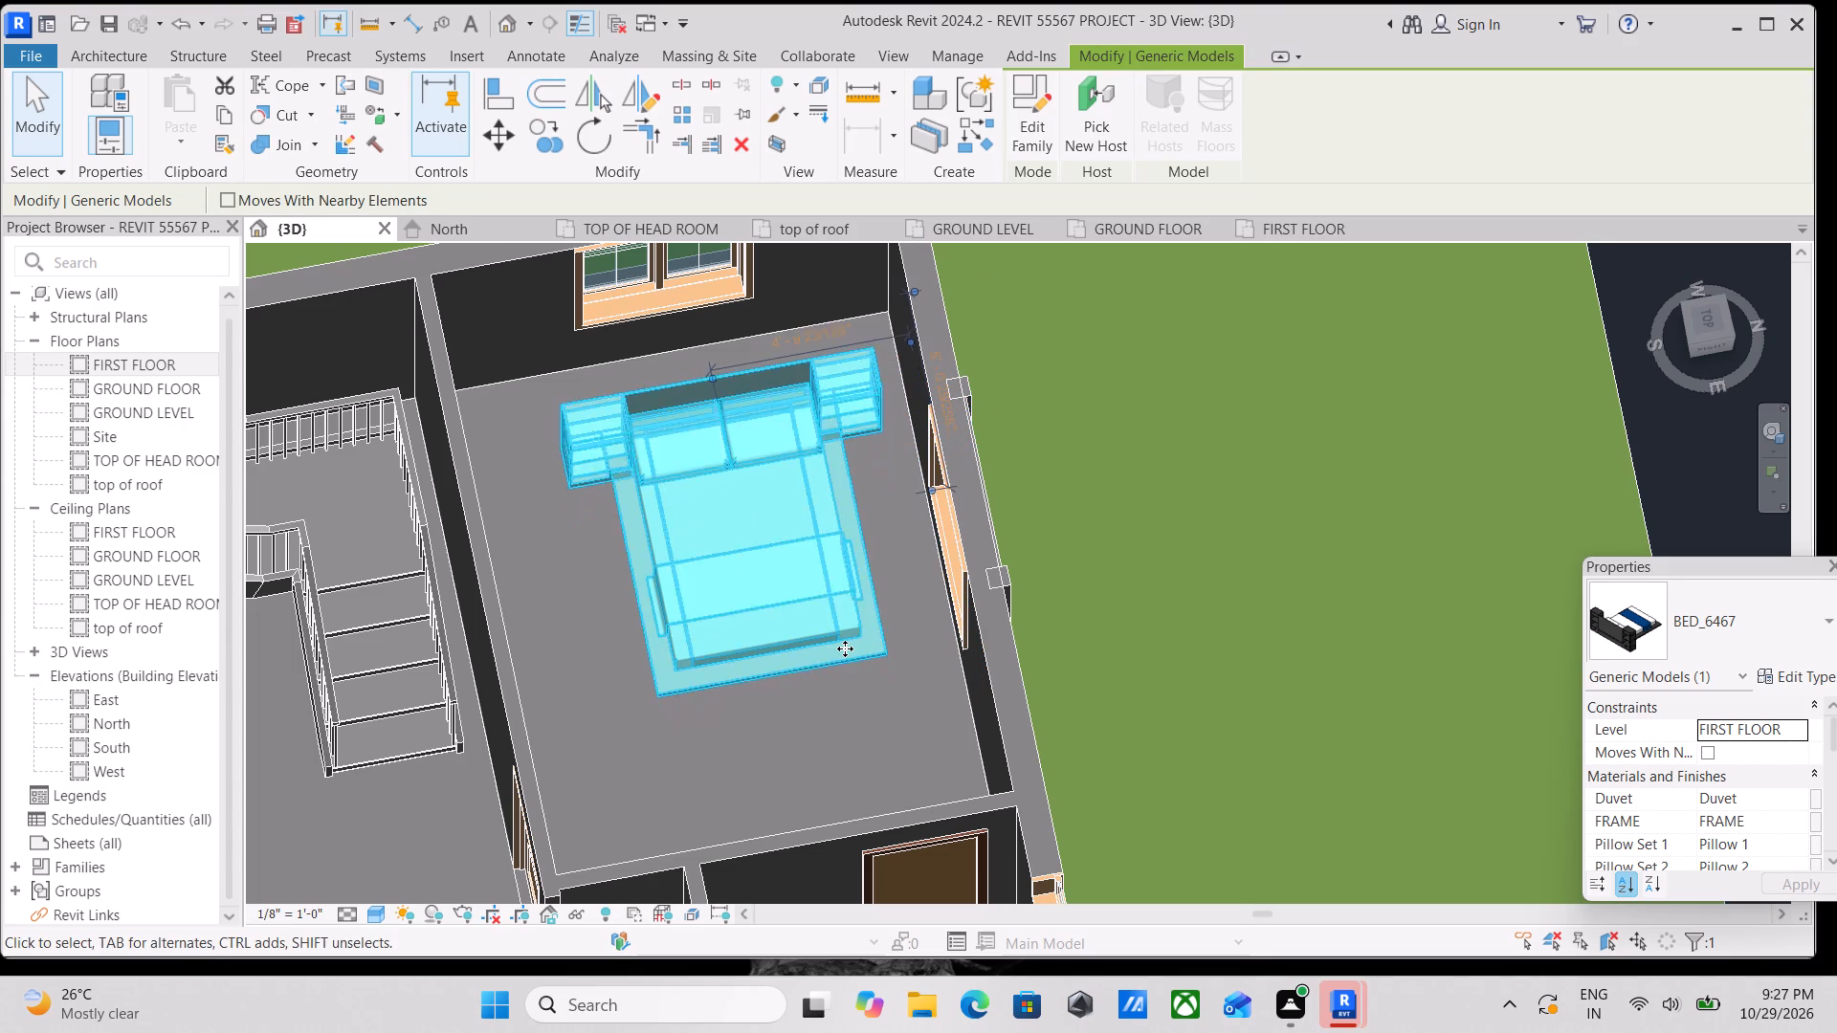
key("Up")
key("Up")
key("Up")
key("Up")
key("Left")
key("Left")
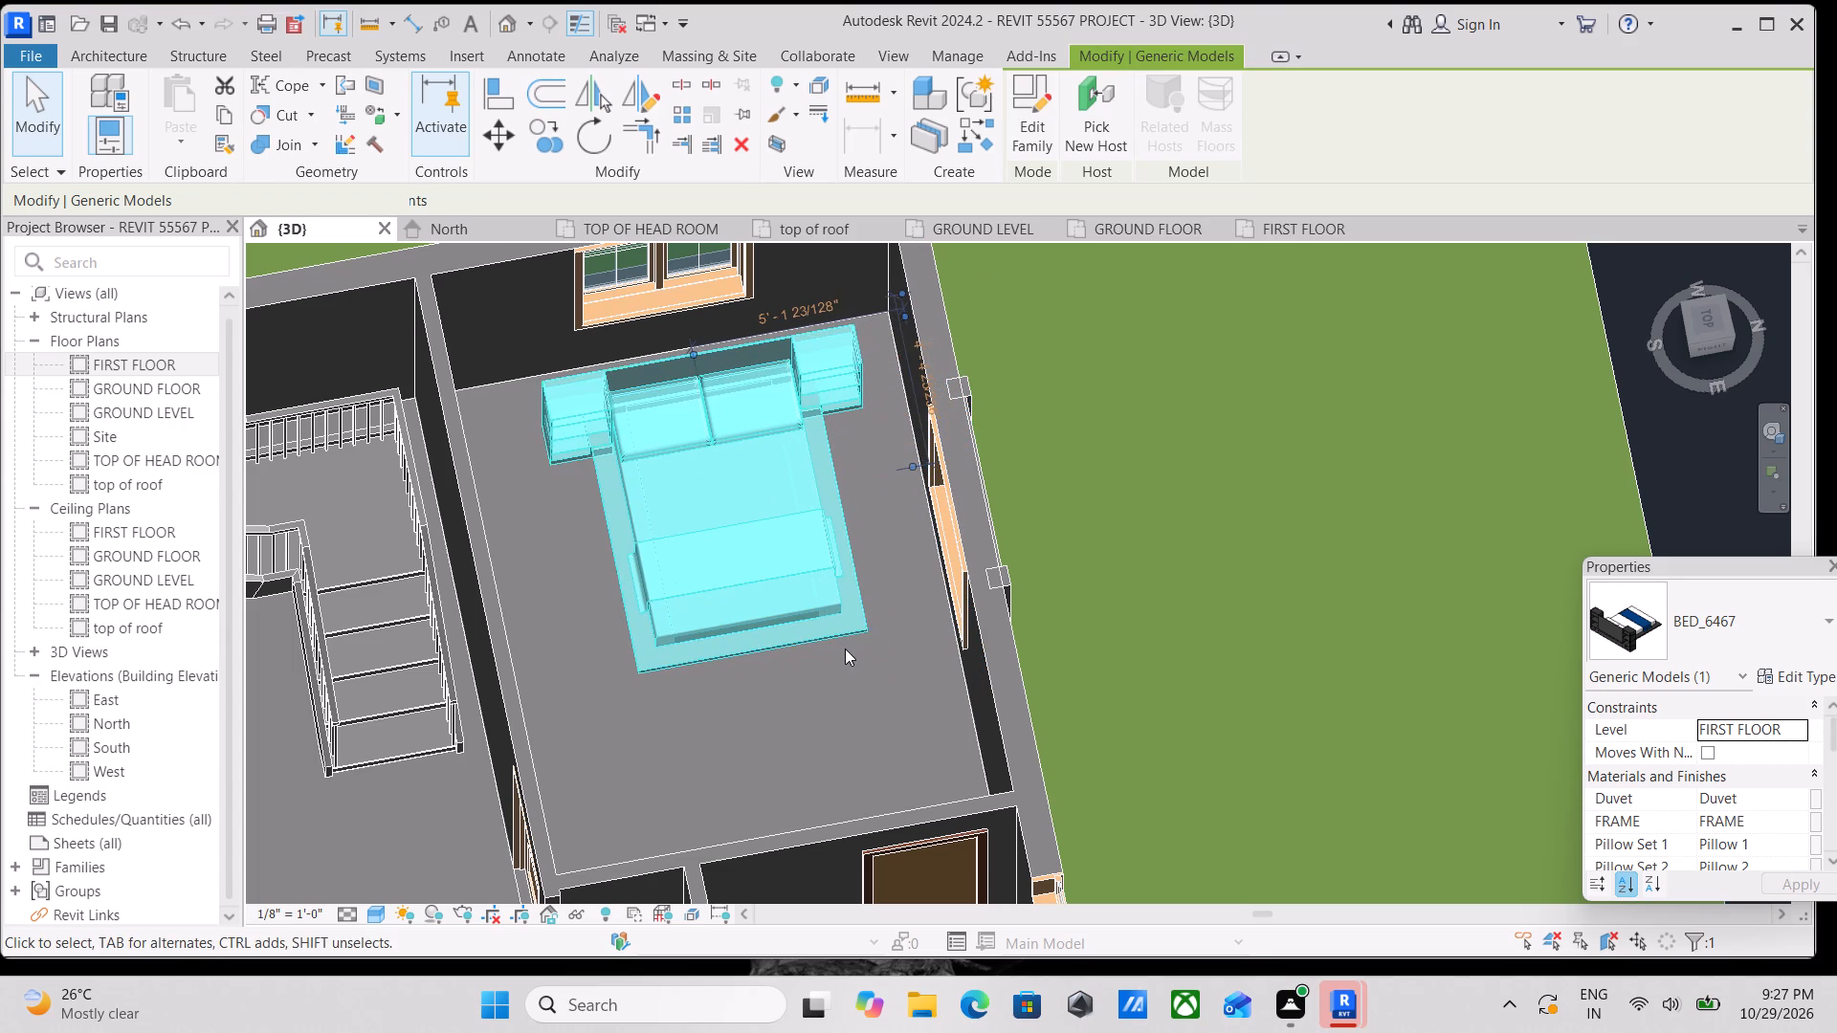
key("Left")
key("Left")
key("Up")
key("Up")
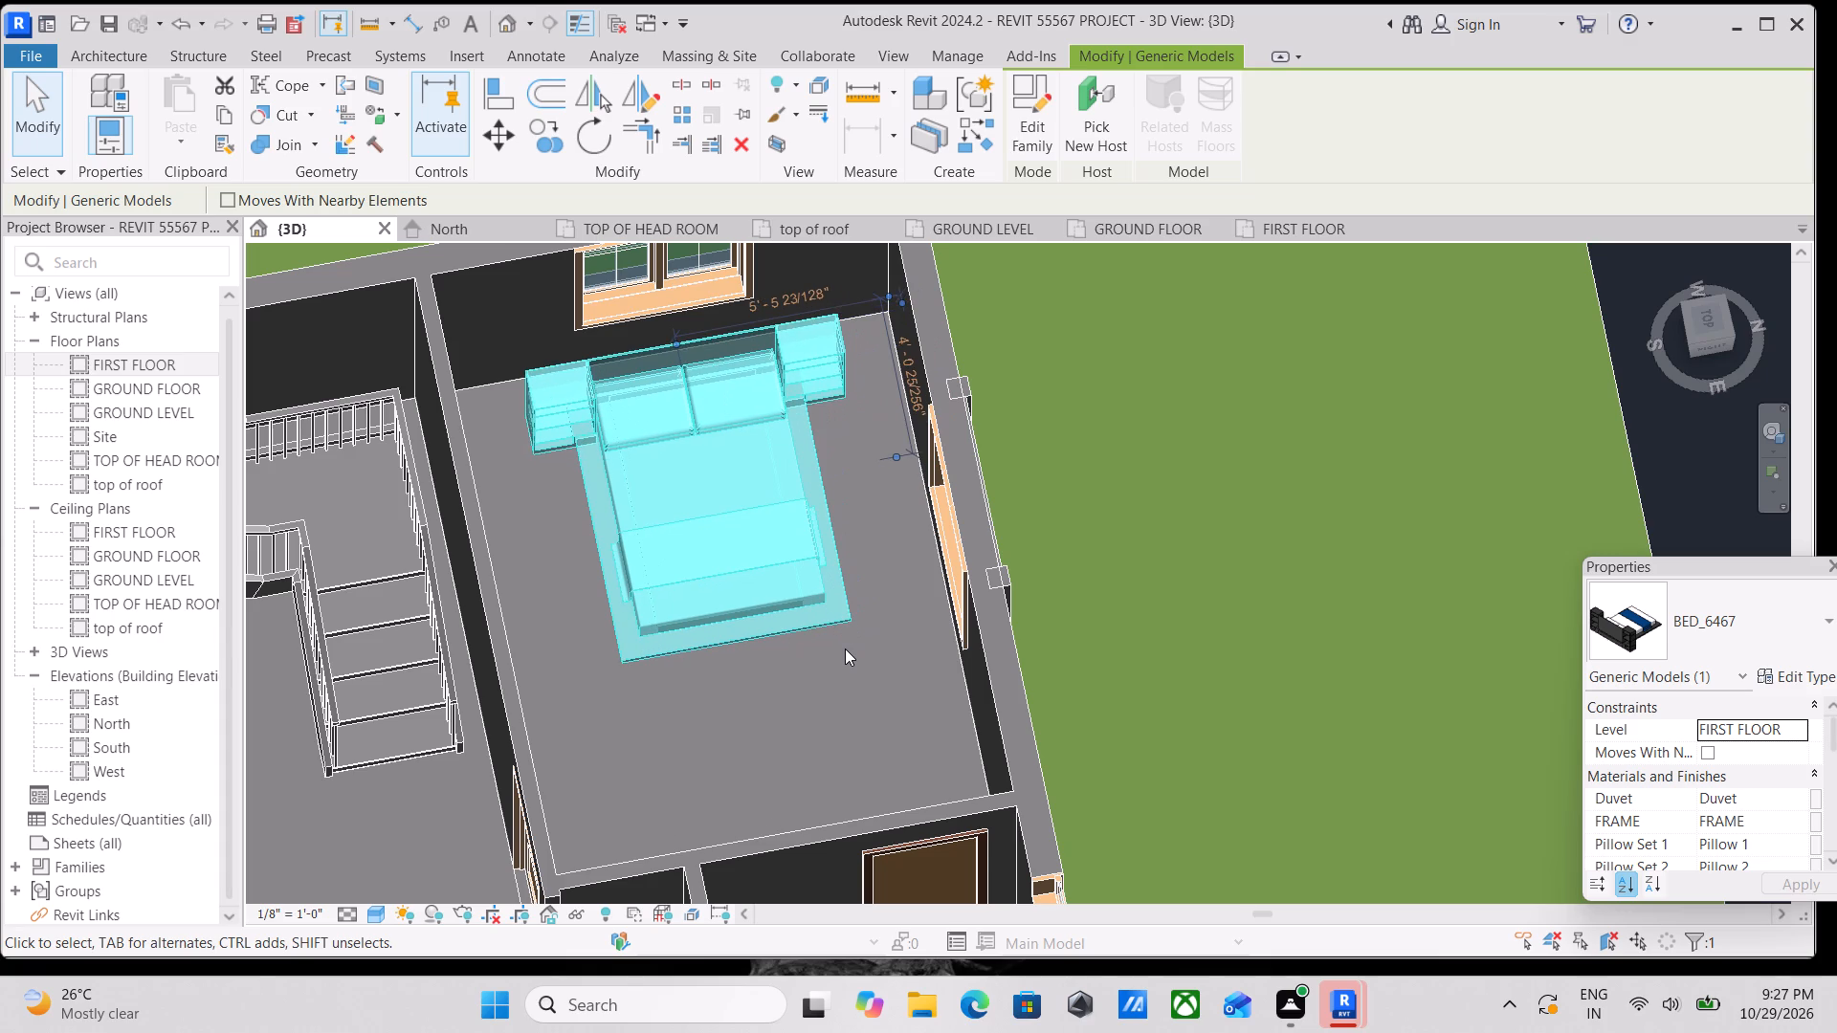
key("Up")
key("Down")
key("Escape")
Examine the first-floor layout around the placed bed, the staircase and the remaining empty rooms.
scroll(845, 648, "down", 3)
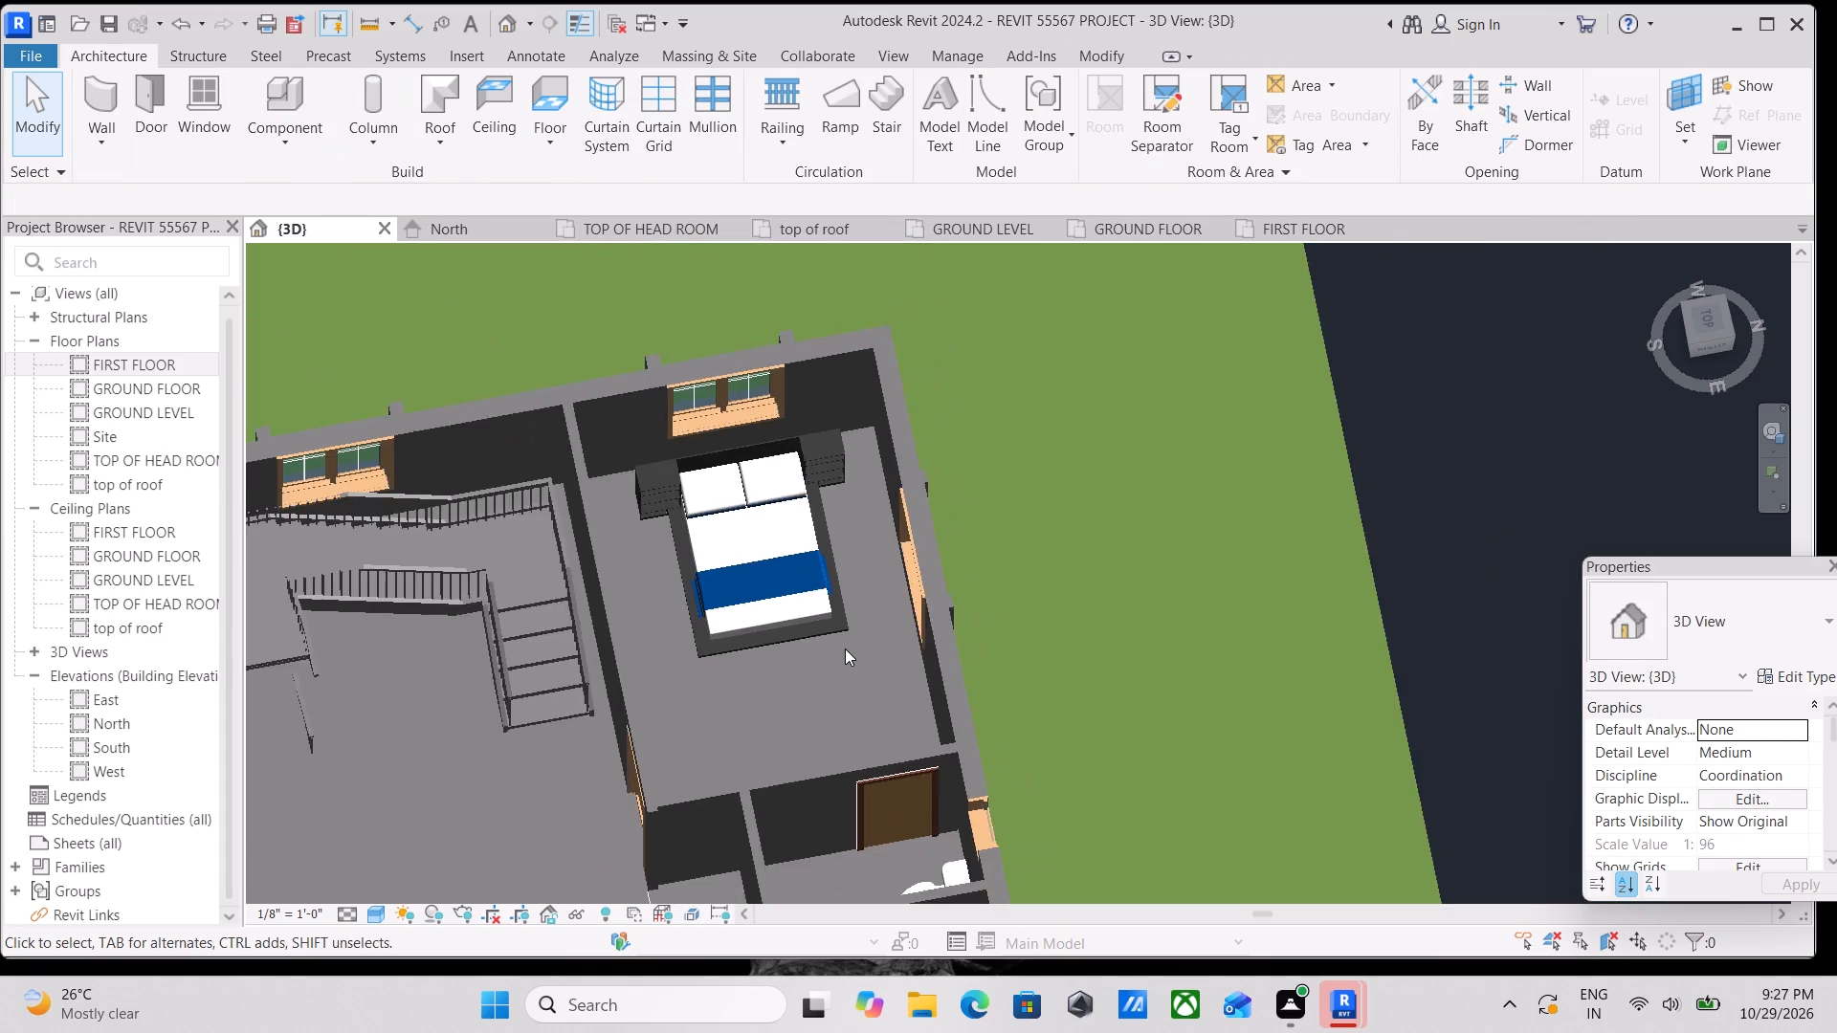
scroll(737, 739, "down", 2)
middle_click_drag(729, 738, 1035, 659, "shift")
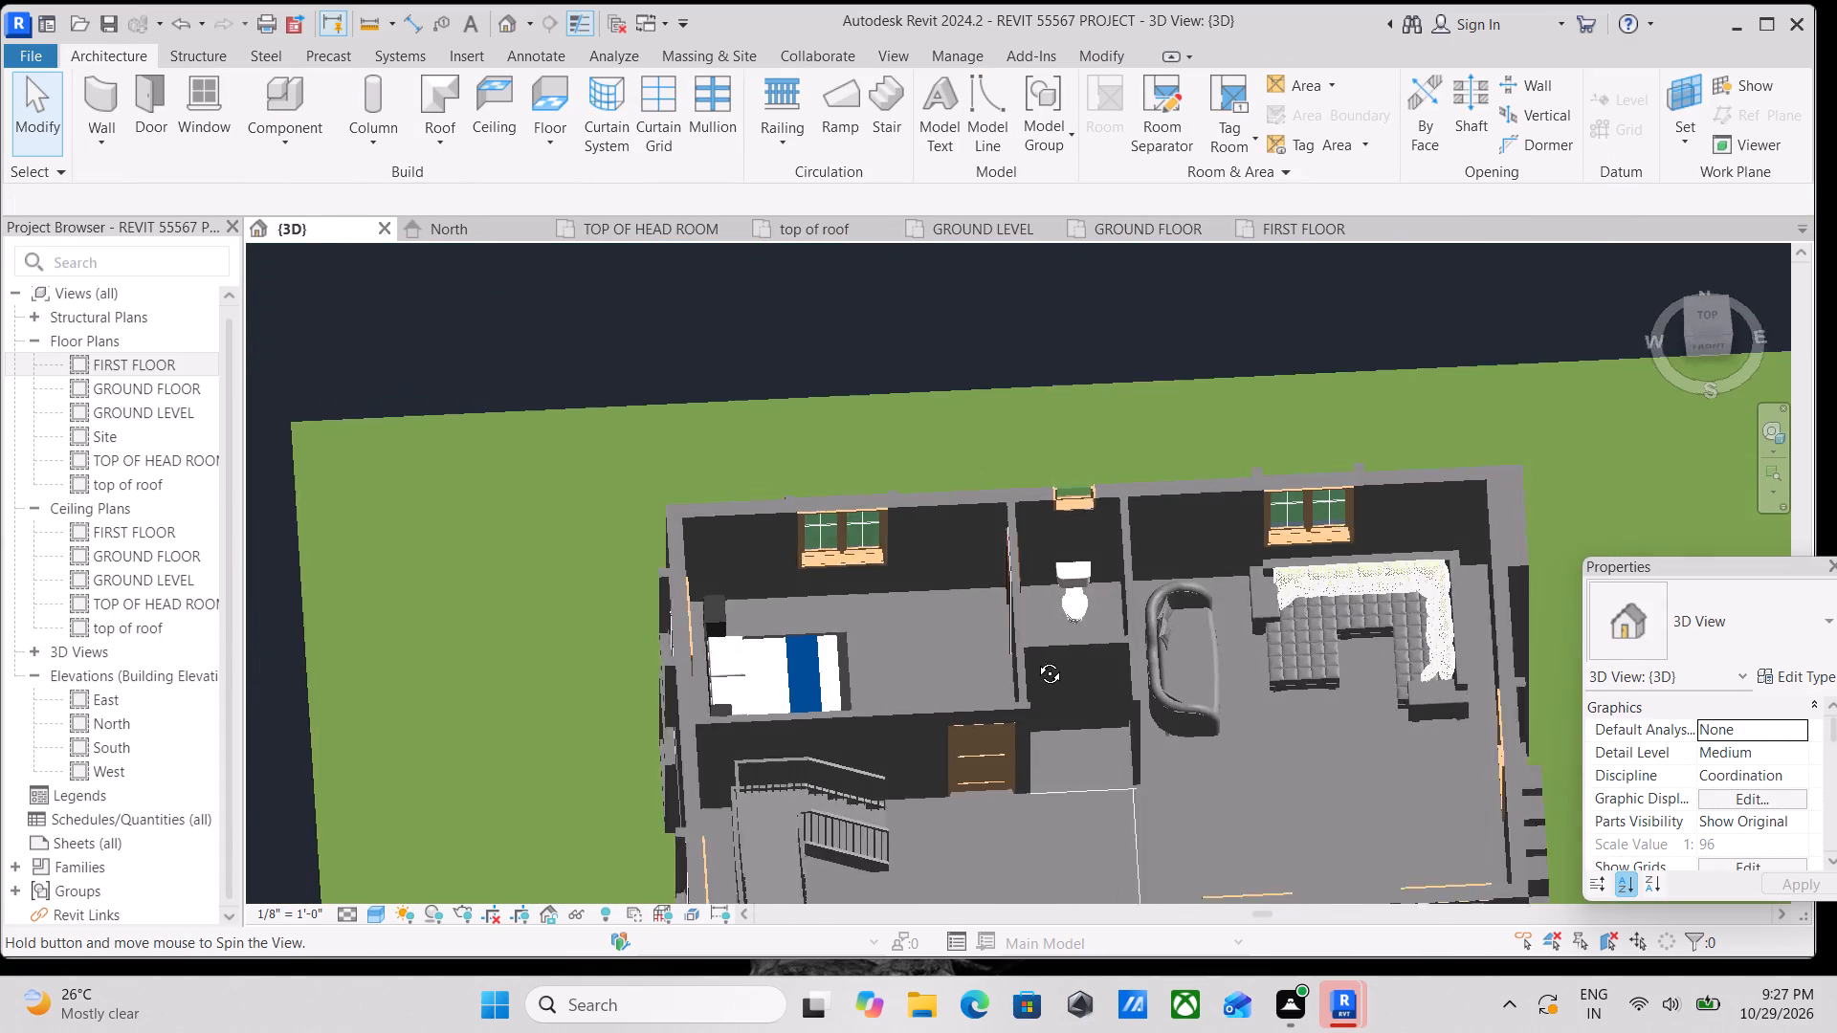
middle_click_drag(1035, 659, 1036, 659, "shift")
middle_click_drag(1033, 658, 623, 663)
scroll(611, 673, "down", 1)
middle_click_drag(614, 673, 1152, 611)
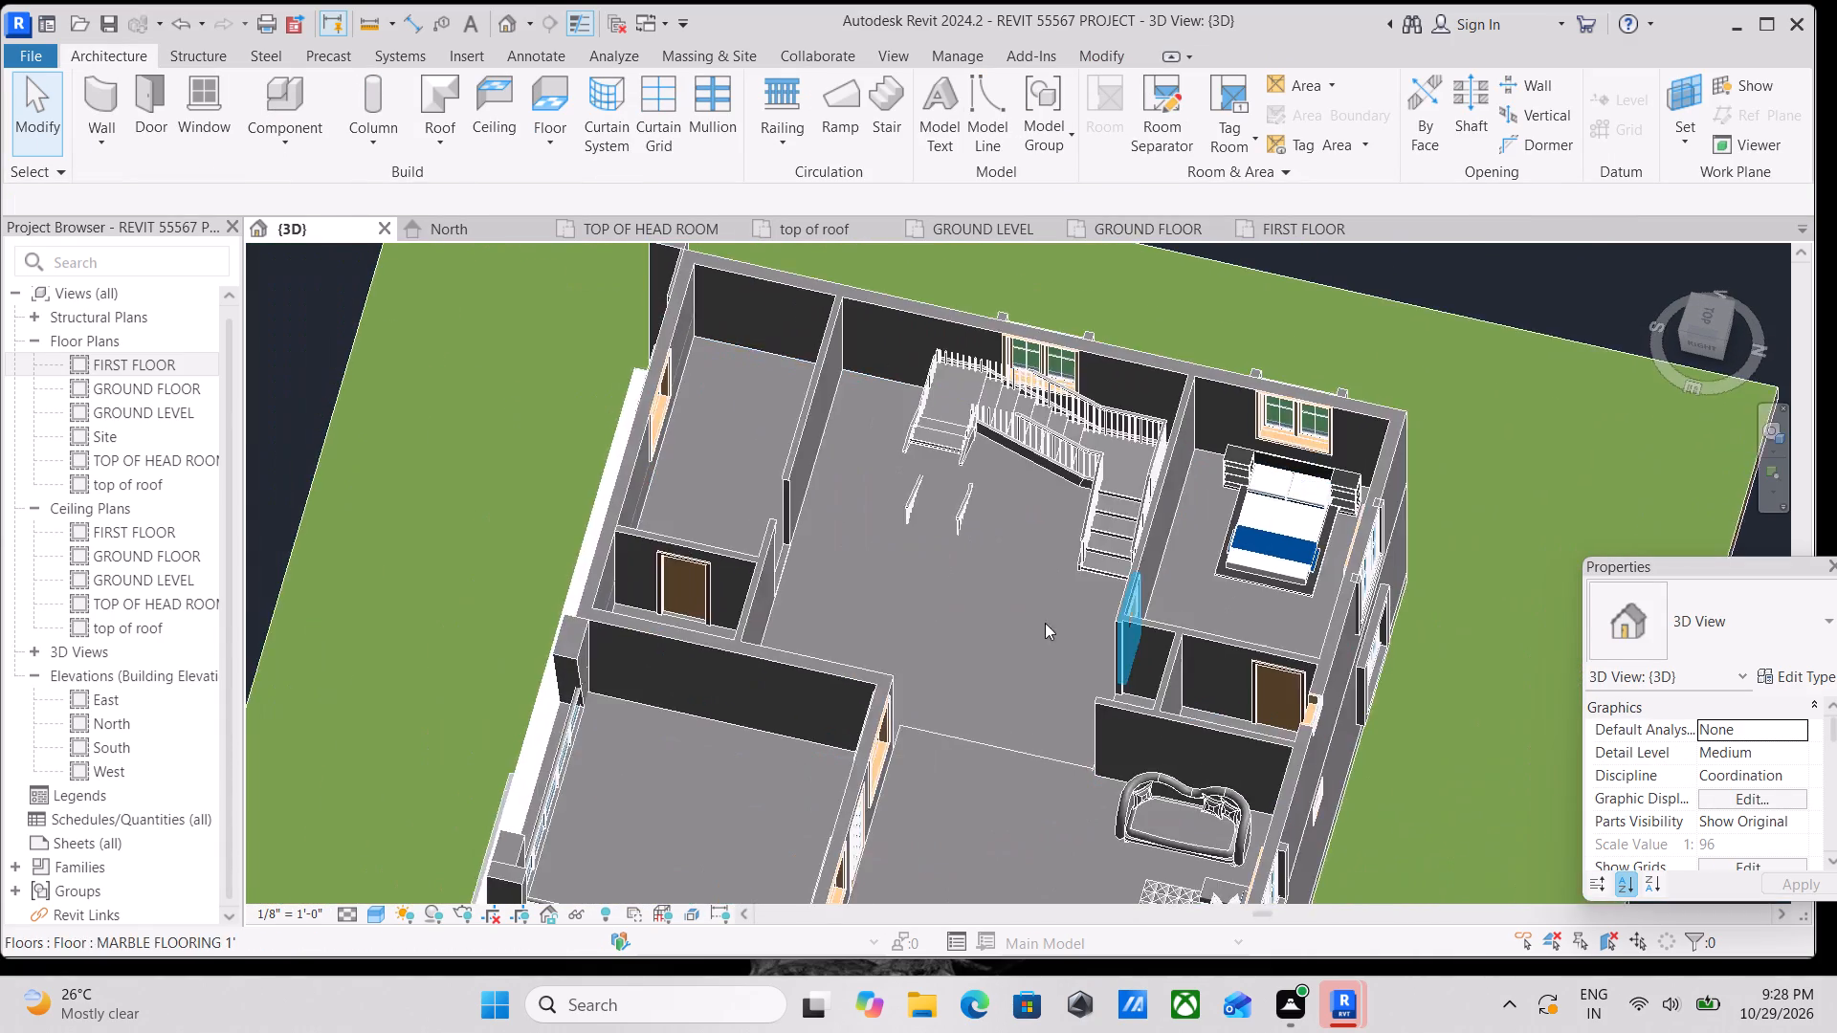
scroll(978, 626, "down", 1)
middle_click_drag(978, 626, 1006, 649)
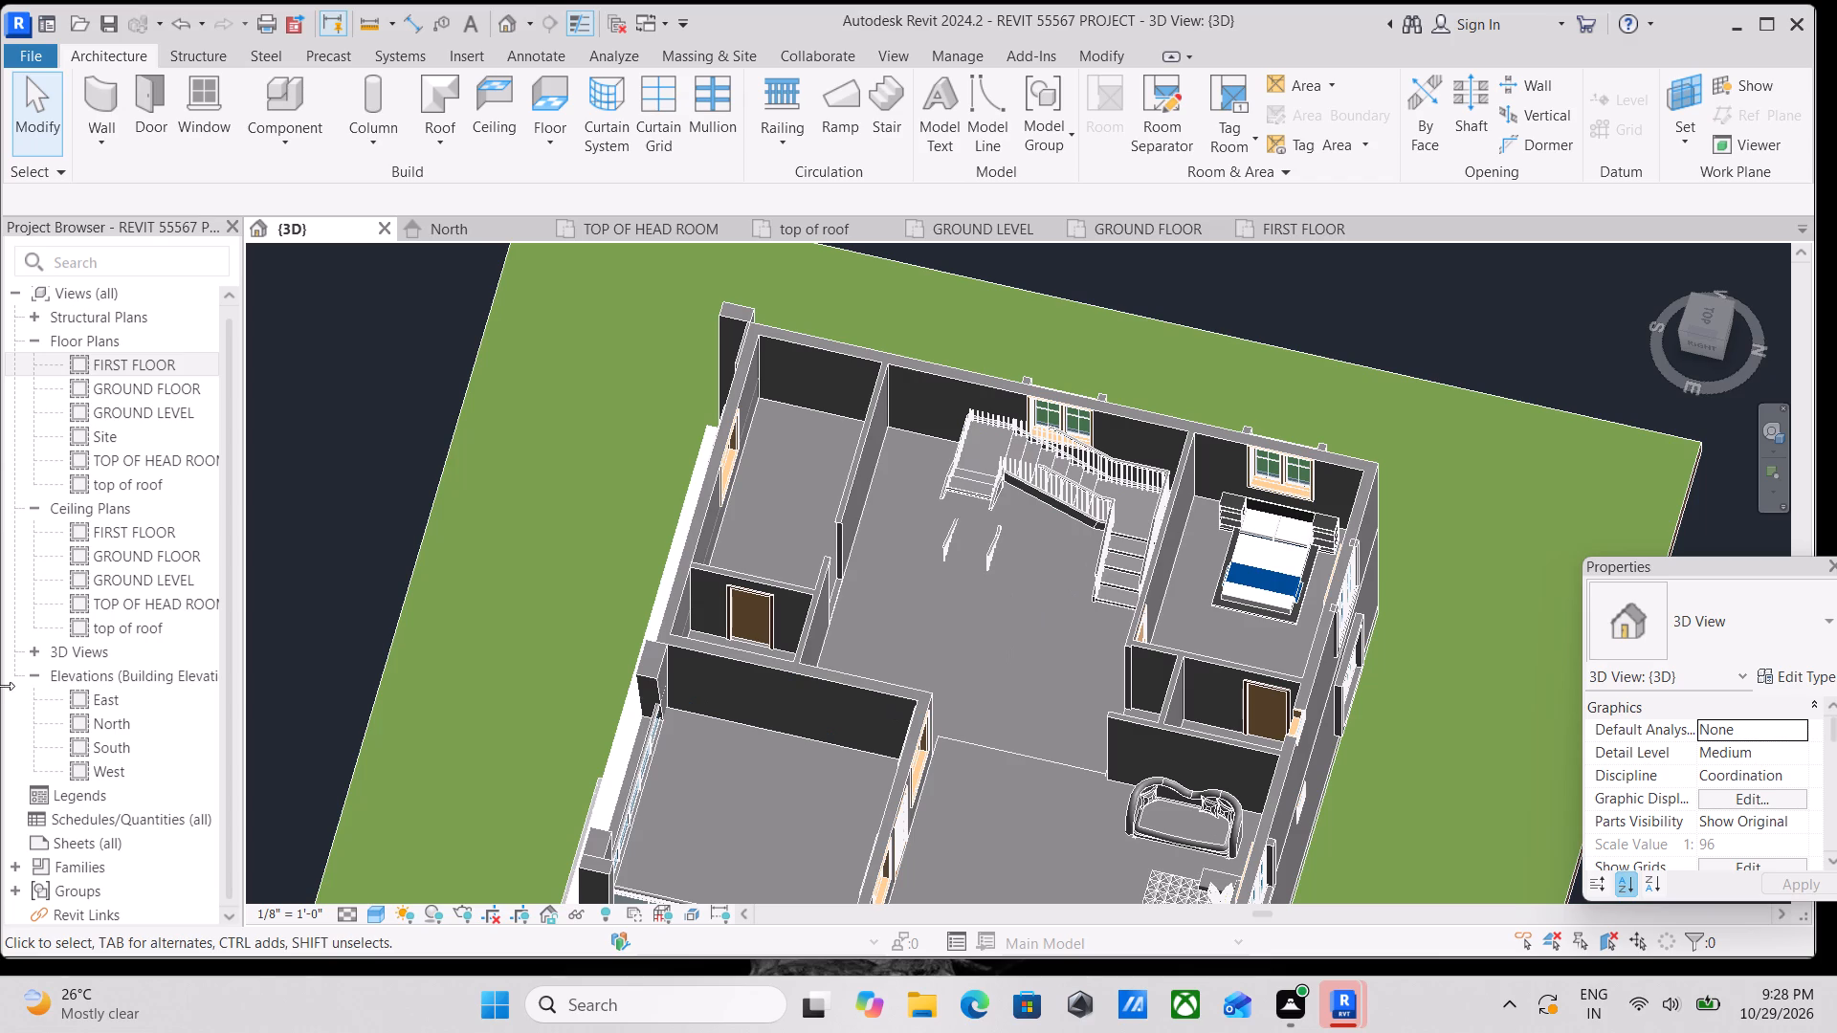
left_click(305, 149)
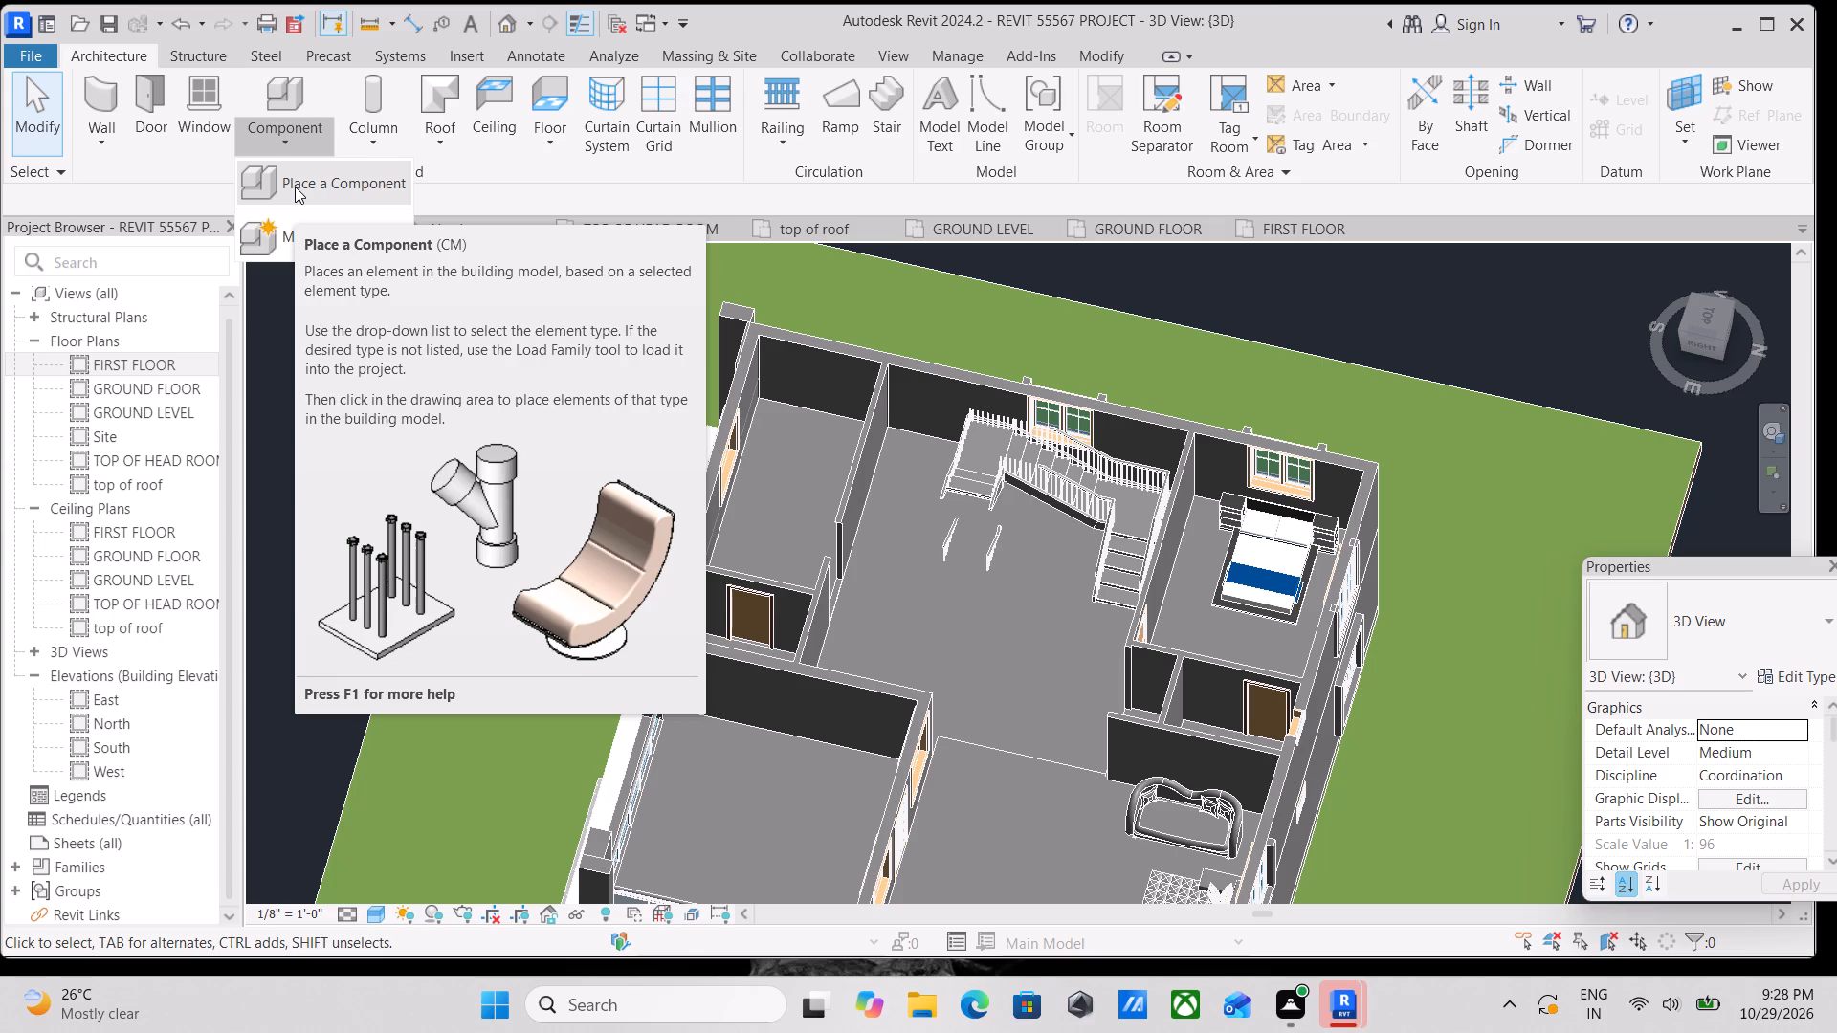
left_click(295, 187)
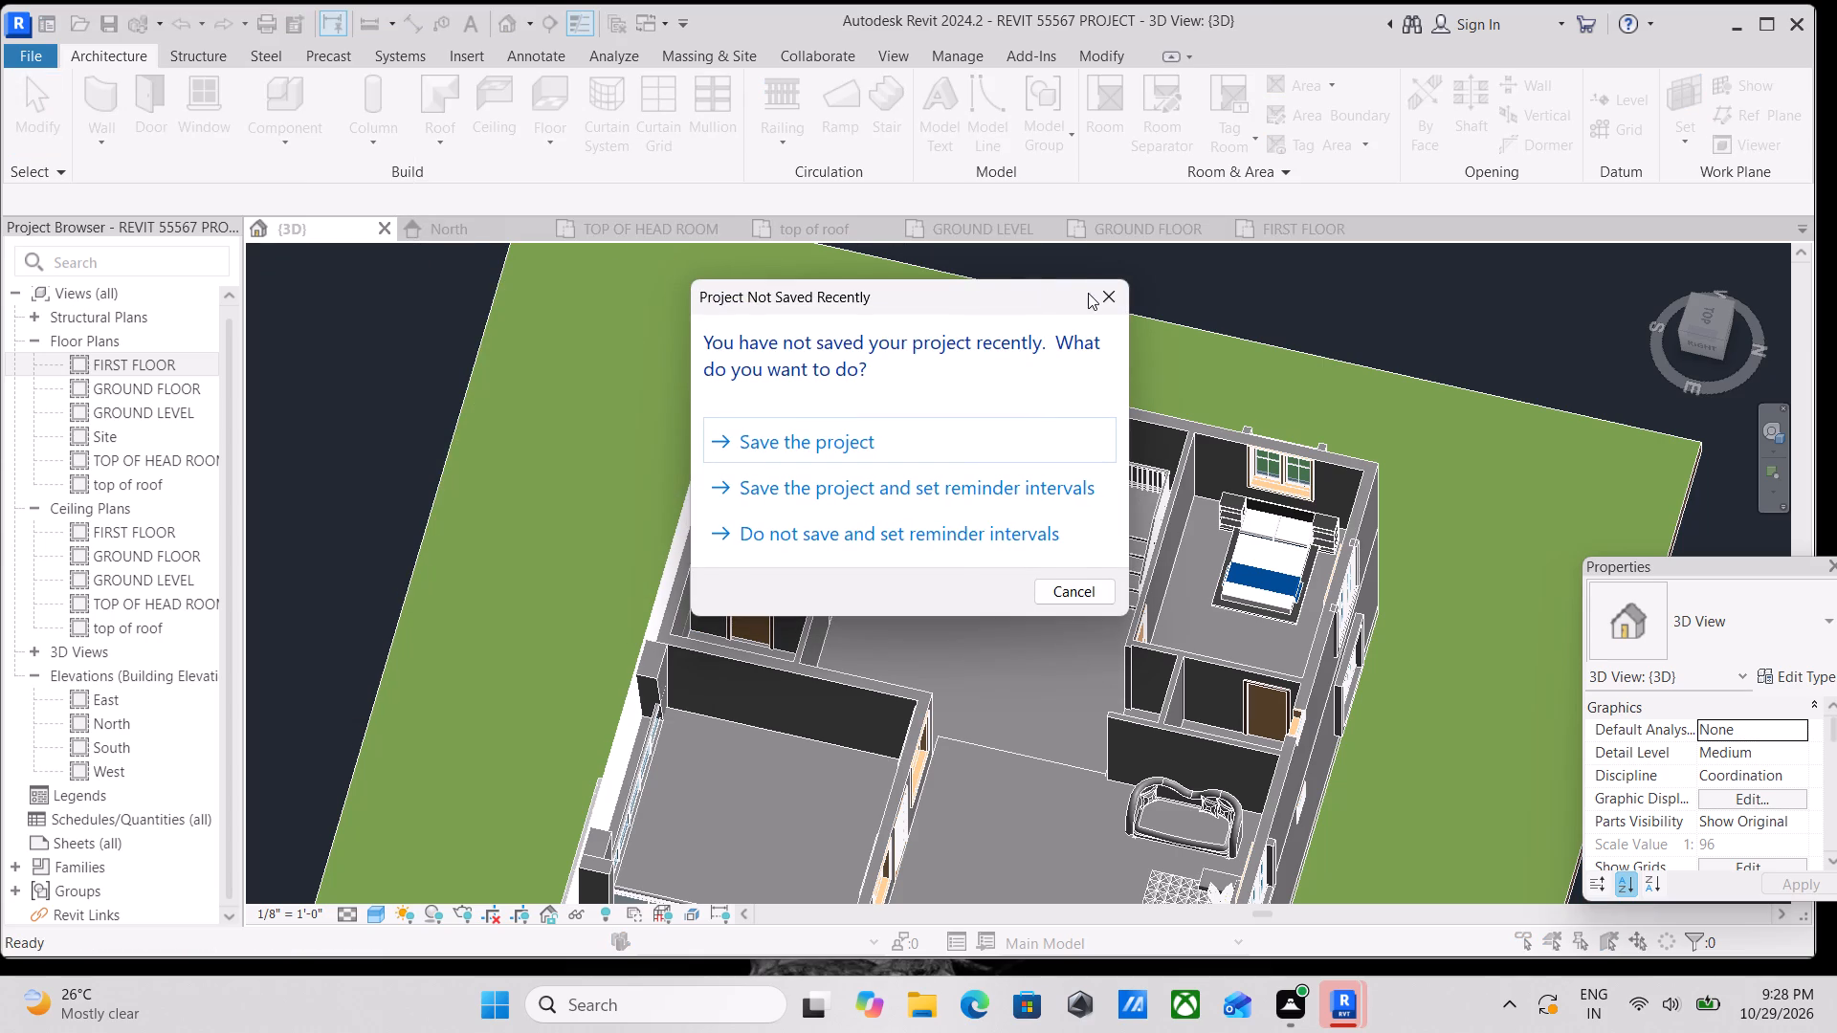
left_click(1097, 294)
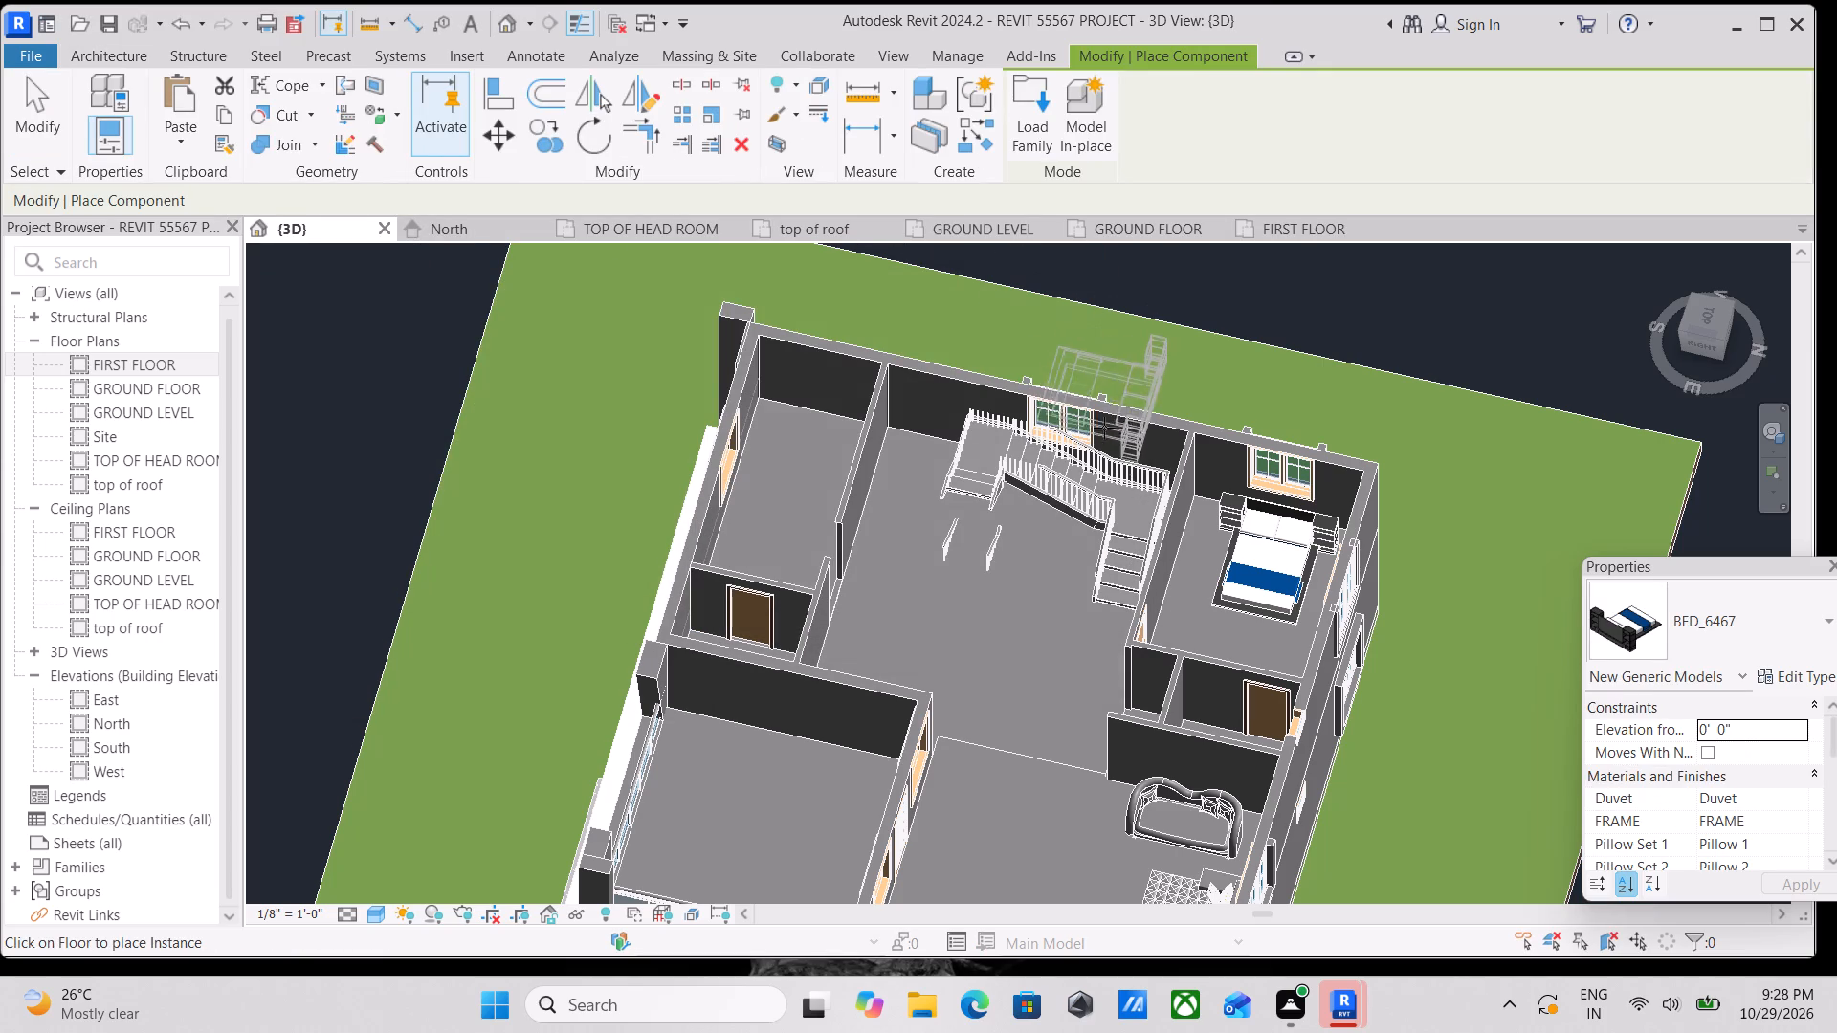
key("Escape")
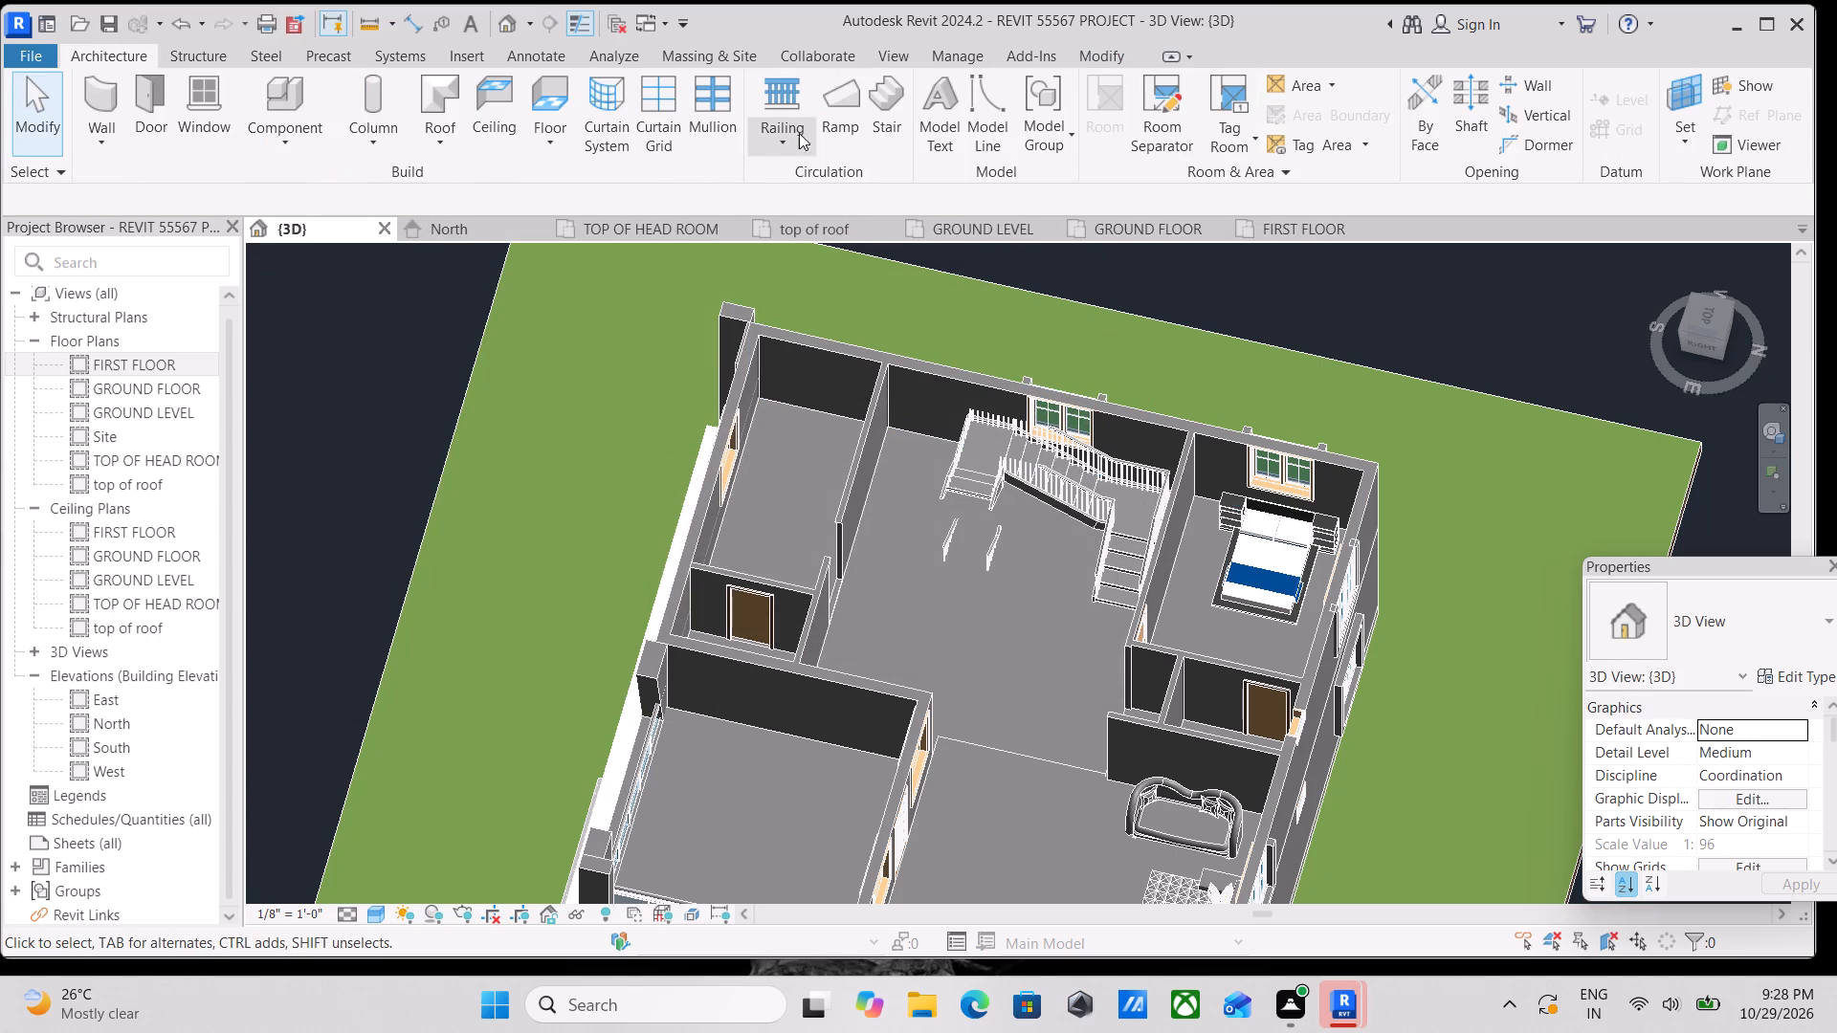
Start placing a component with a newly loaded family, and check the Desktop and Downloads folders for suitable family files.
left_click(194, 54)
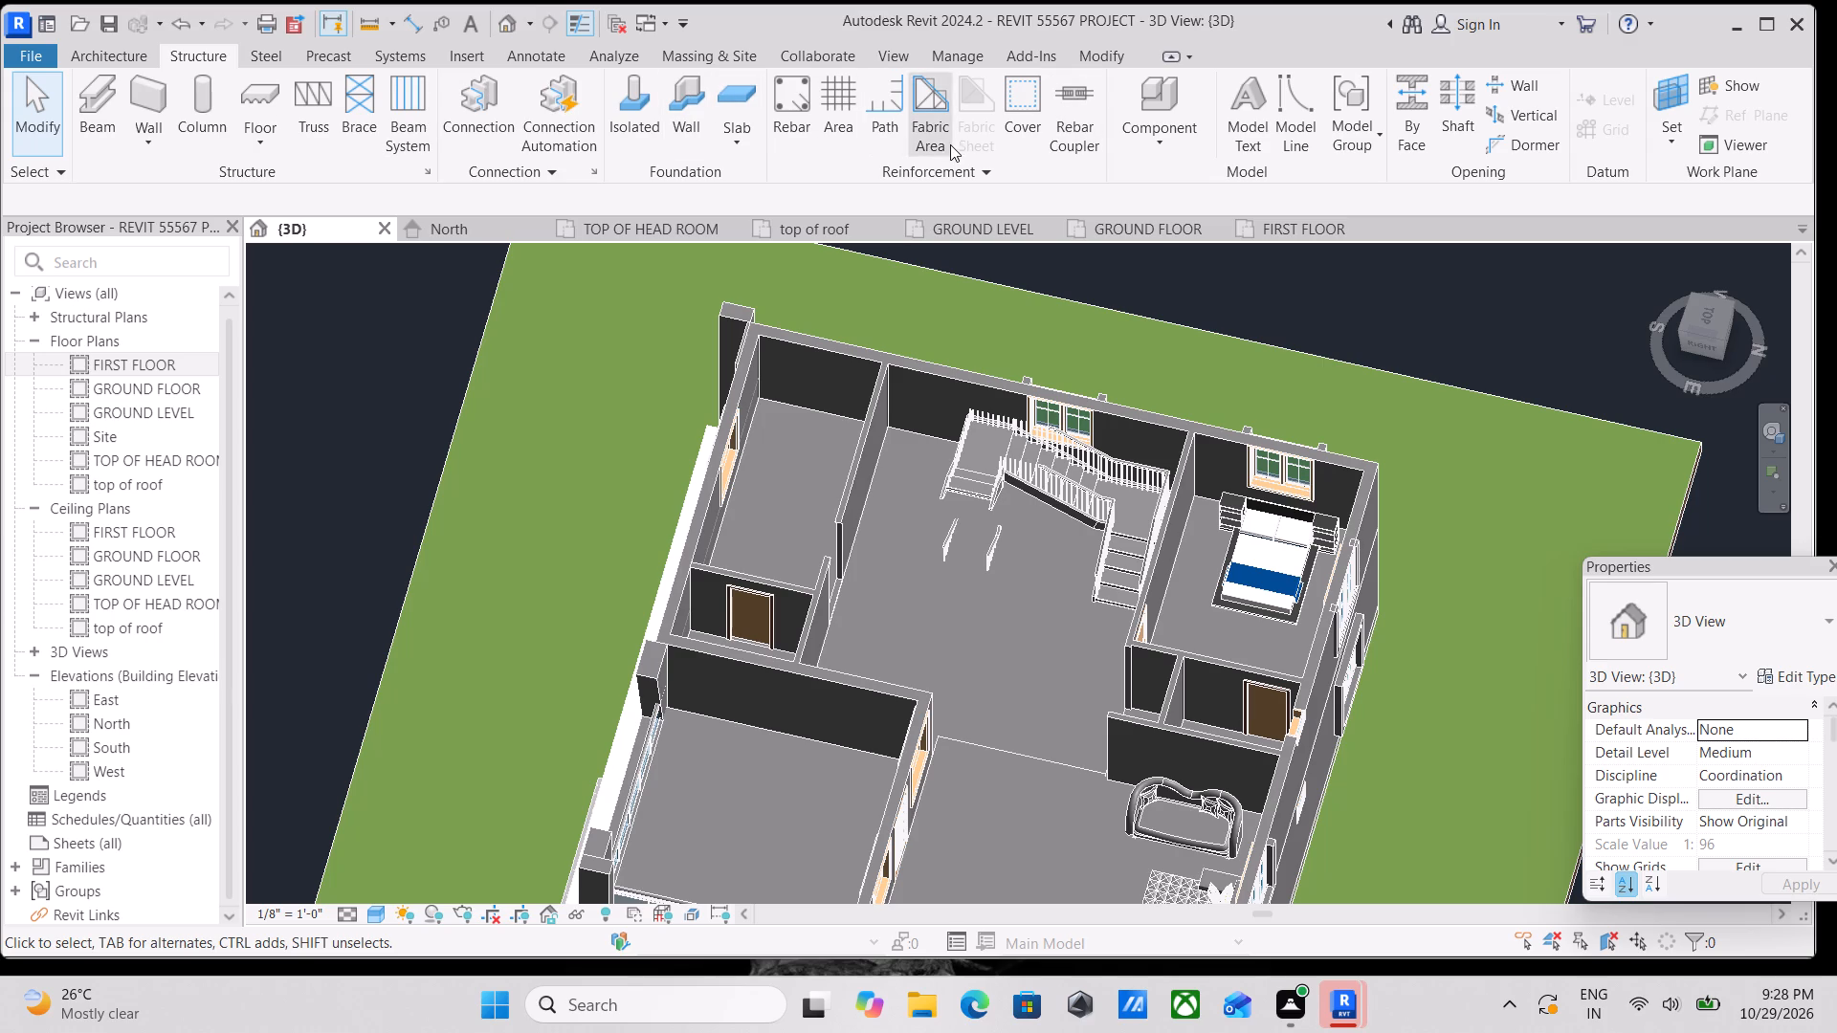
left_click(1174, 148)
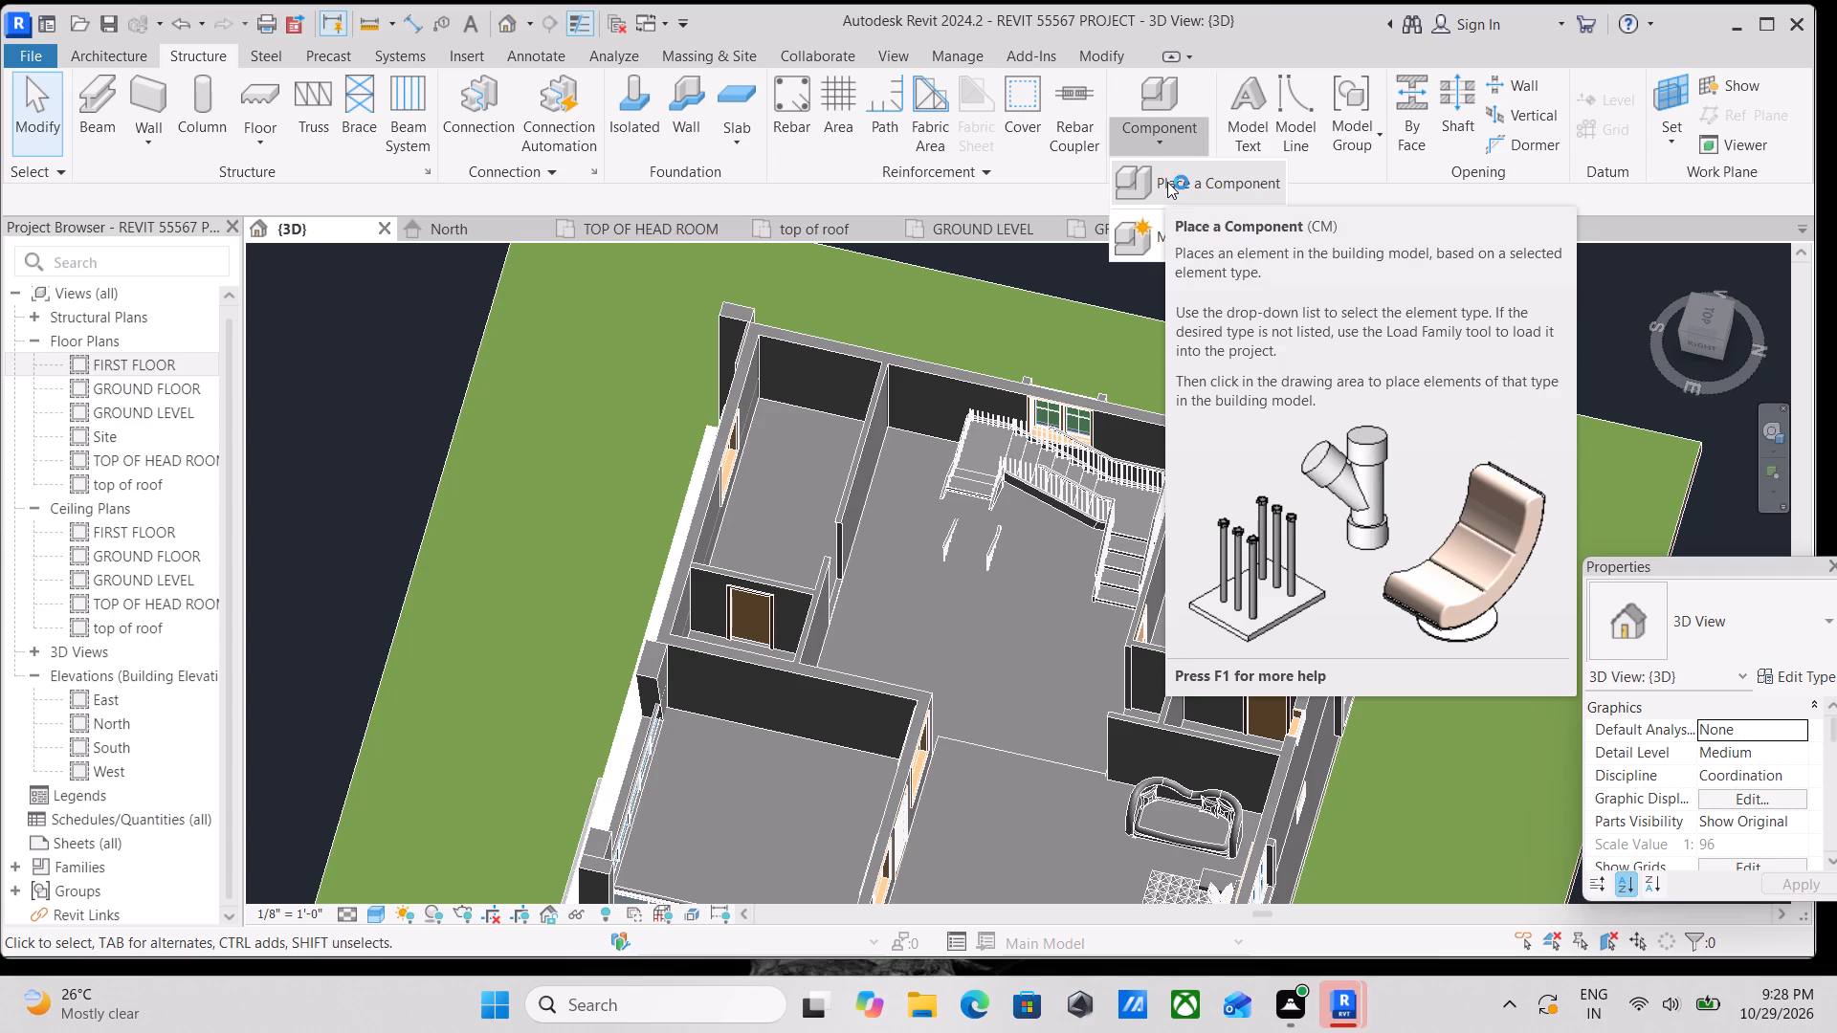
left_click(1158, 179)
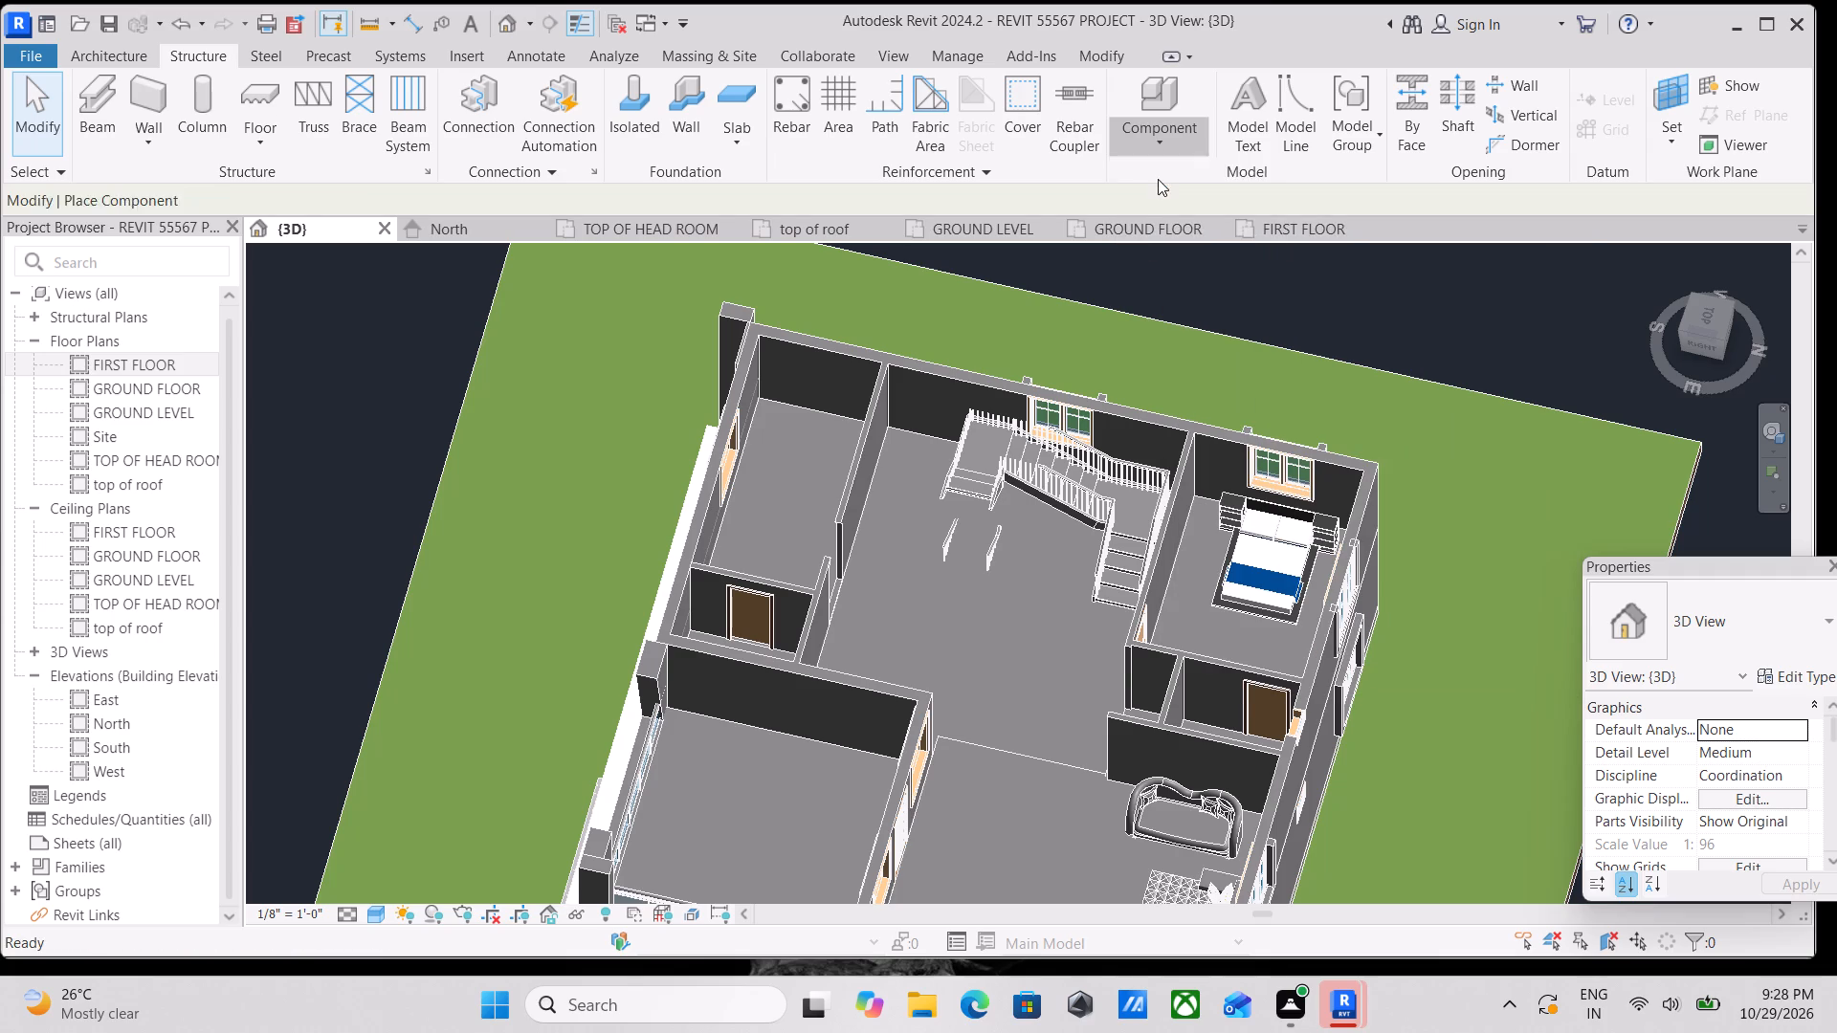
left_click(1039, 105)
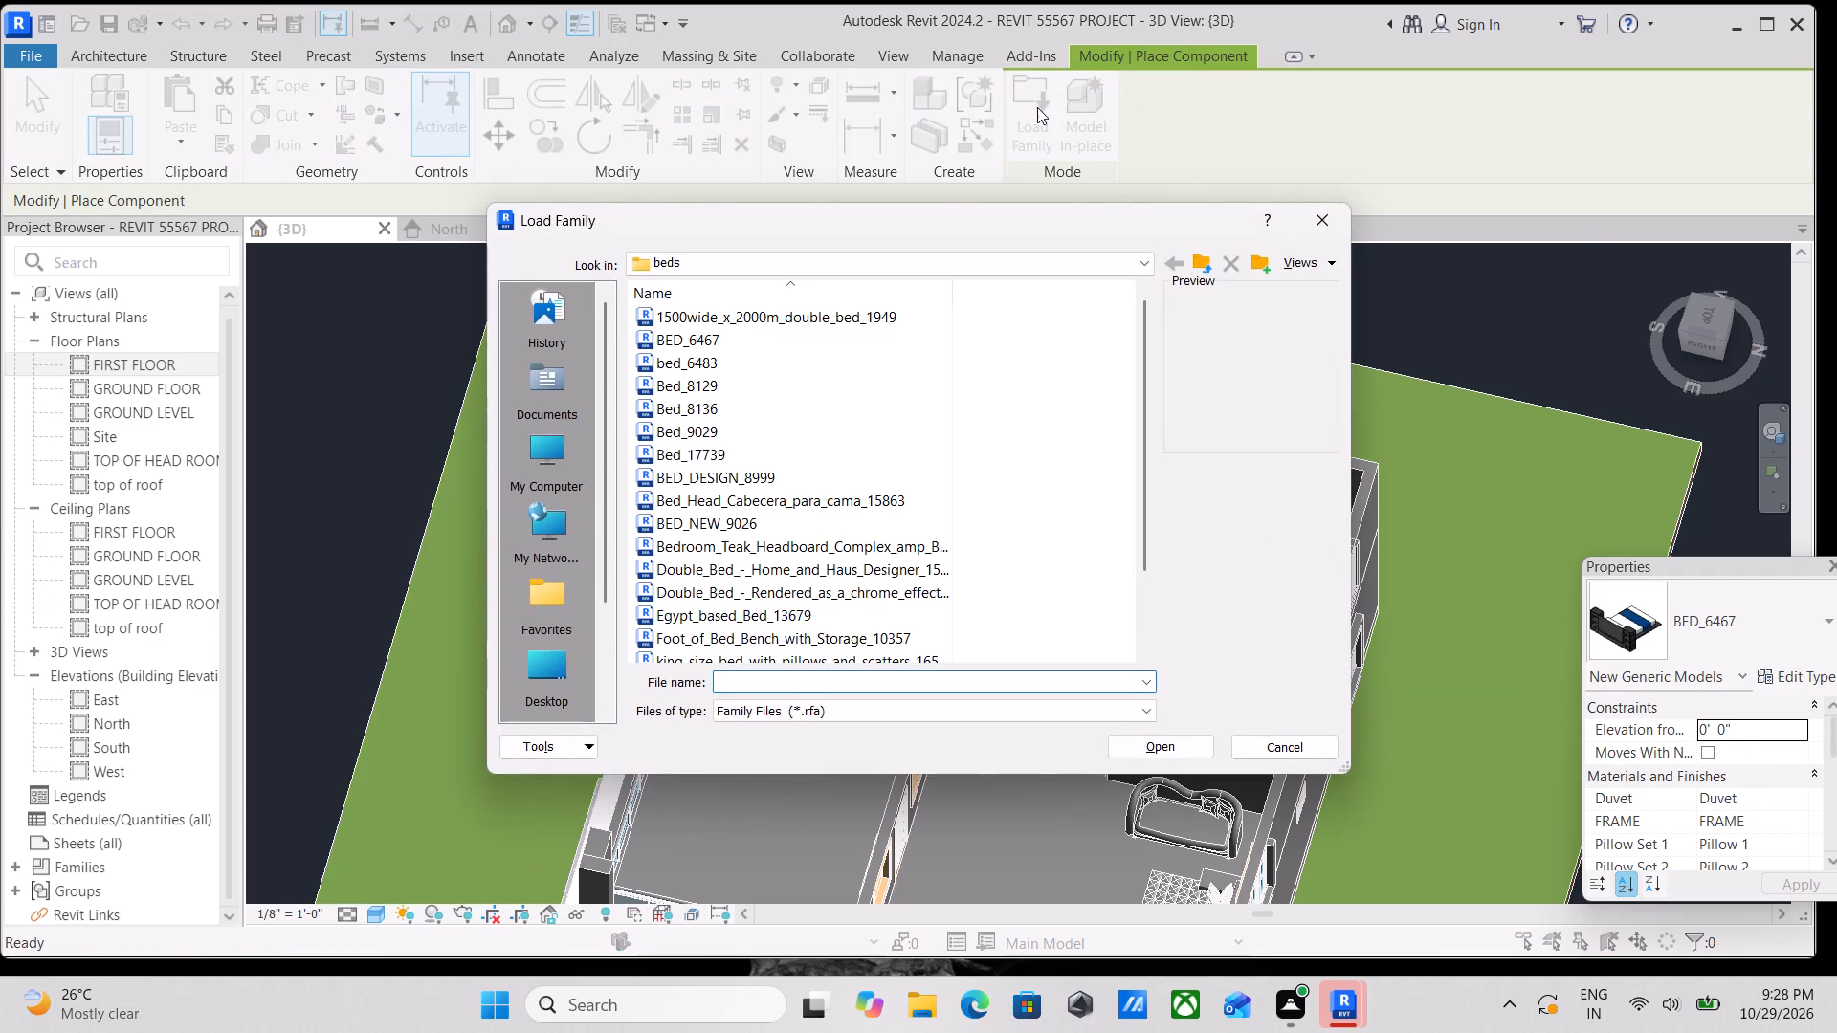
scroll(564, 381, "up", 1)
scroll(546, 432, "down", 2)
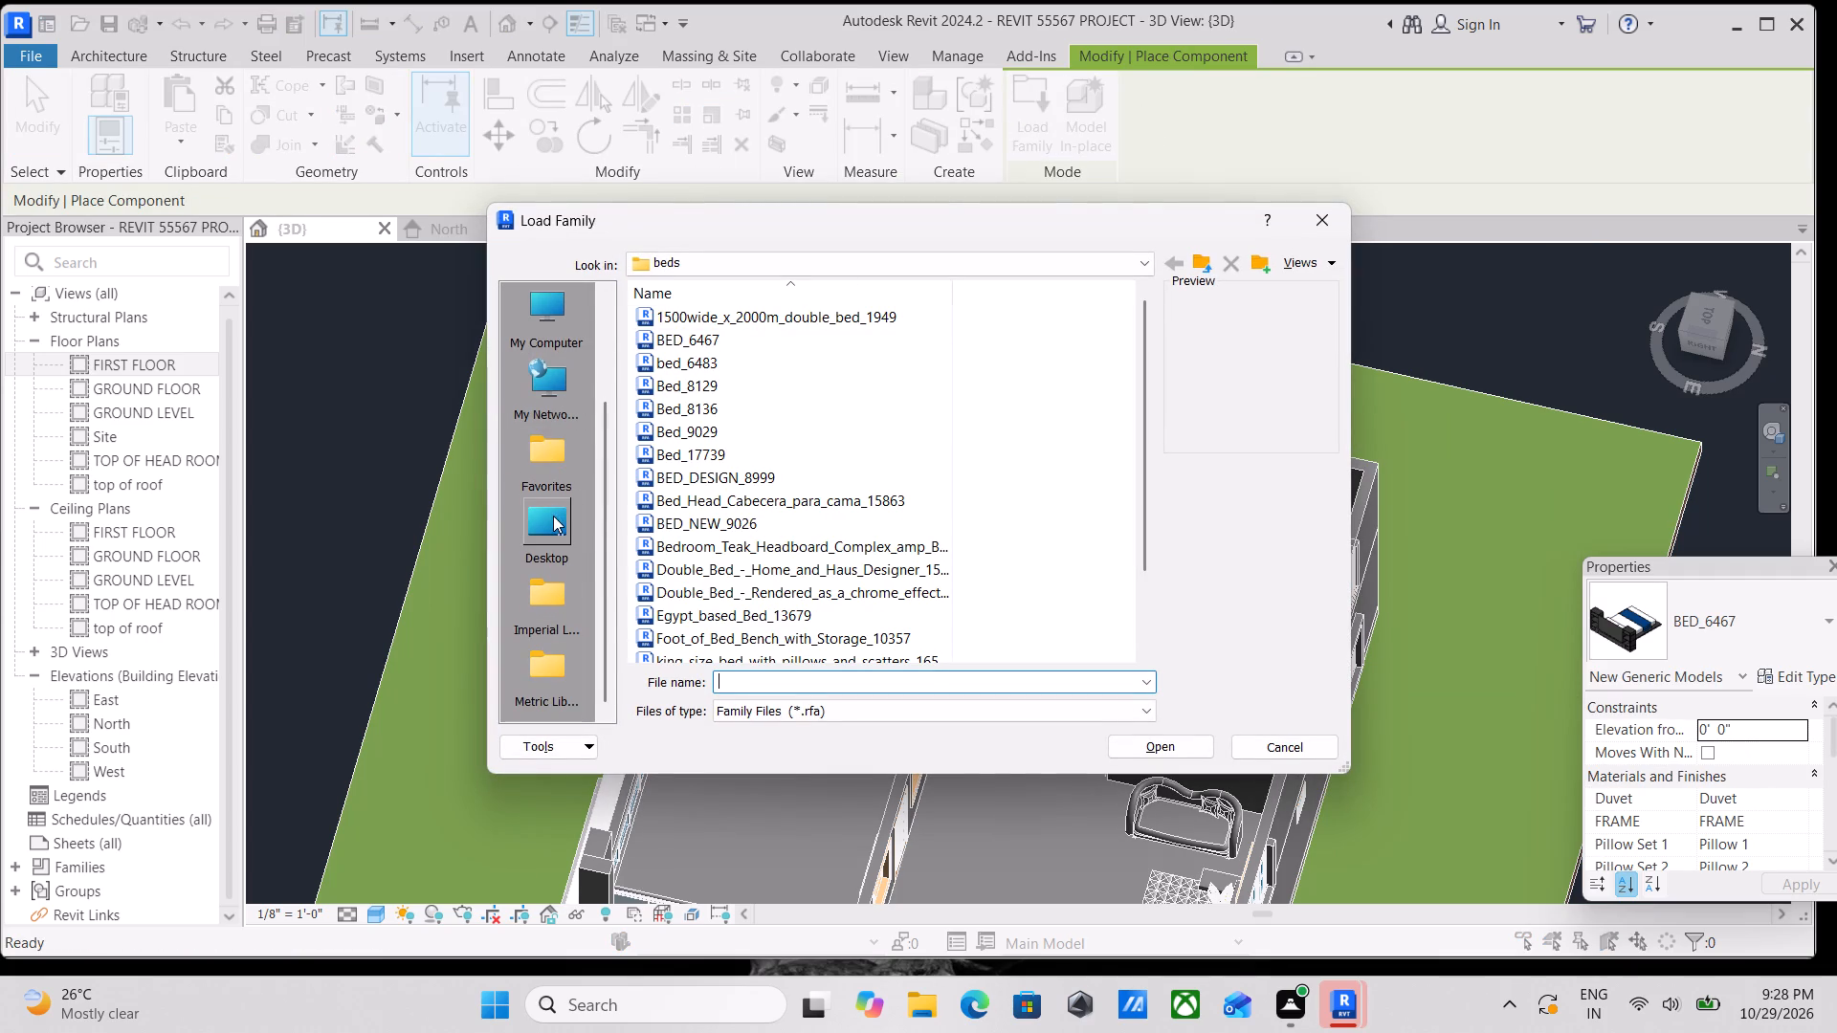
double_click(551, 516)
scroll(698, 392, "down", 1)
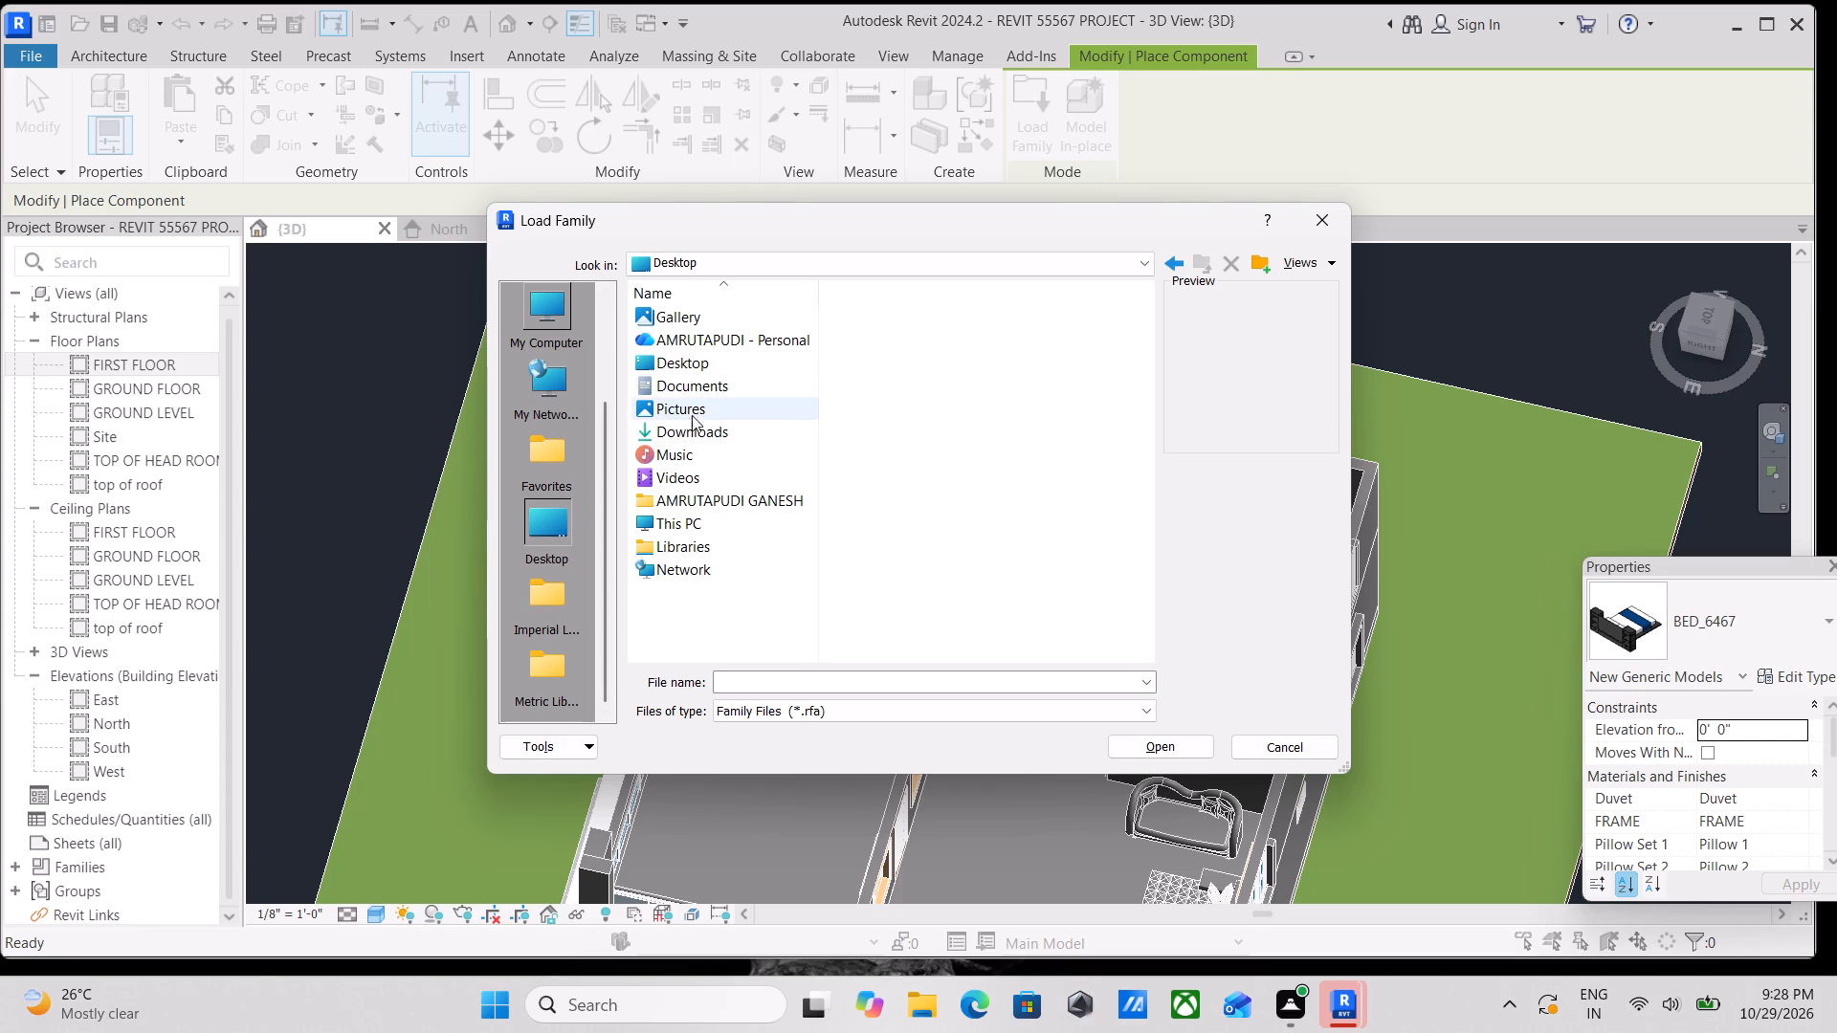
scroll(679, 491, "down", 2)
double_click(709, 426)
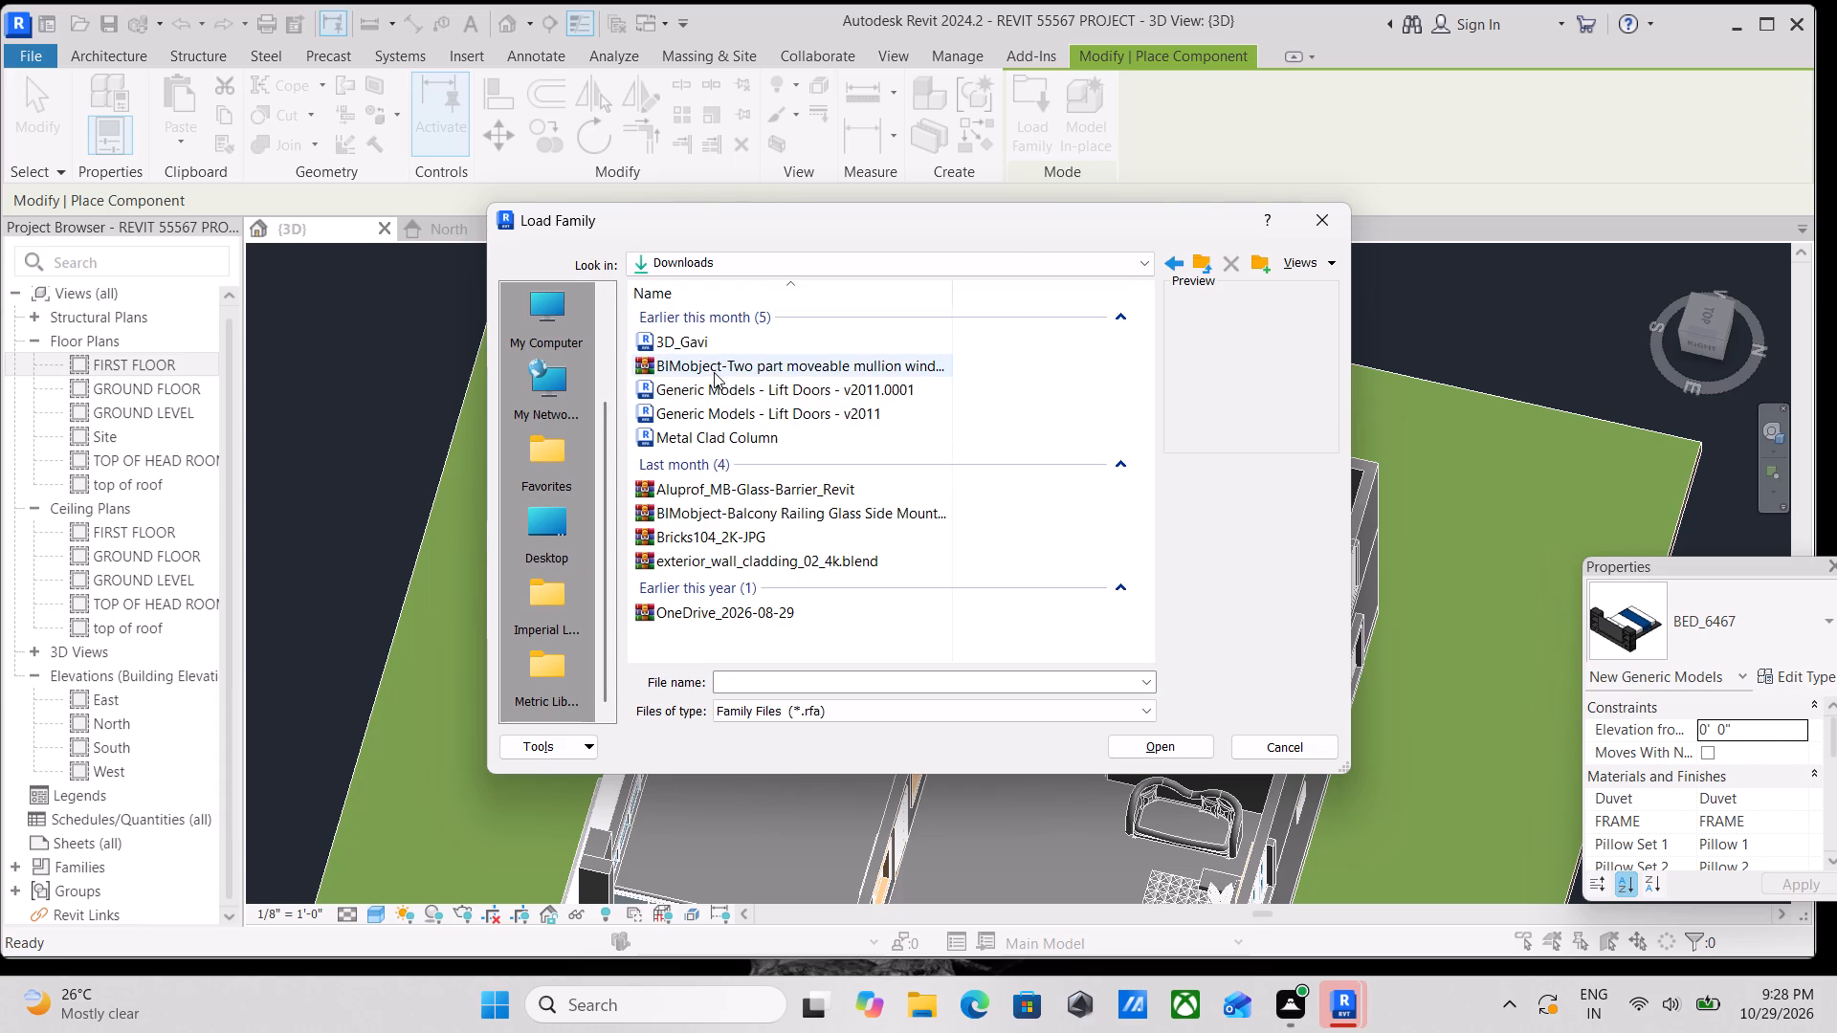
left_click(1184, 265)
scroll(580, 401, "up", 4)
left_click(546, 358)
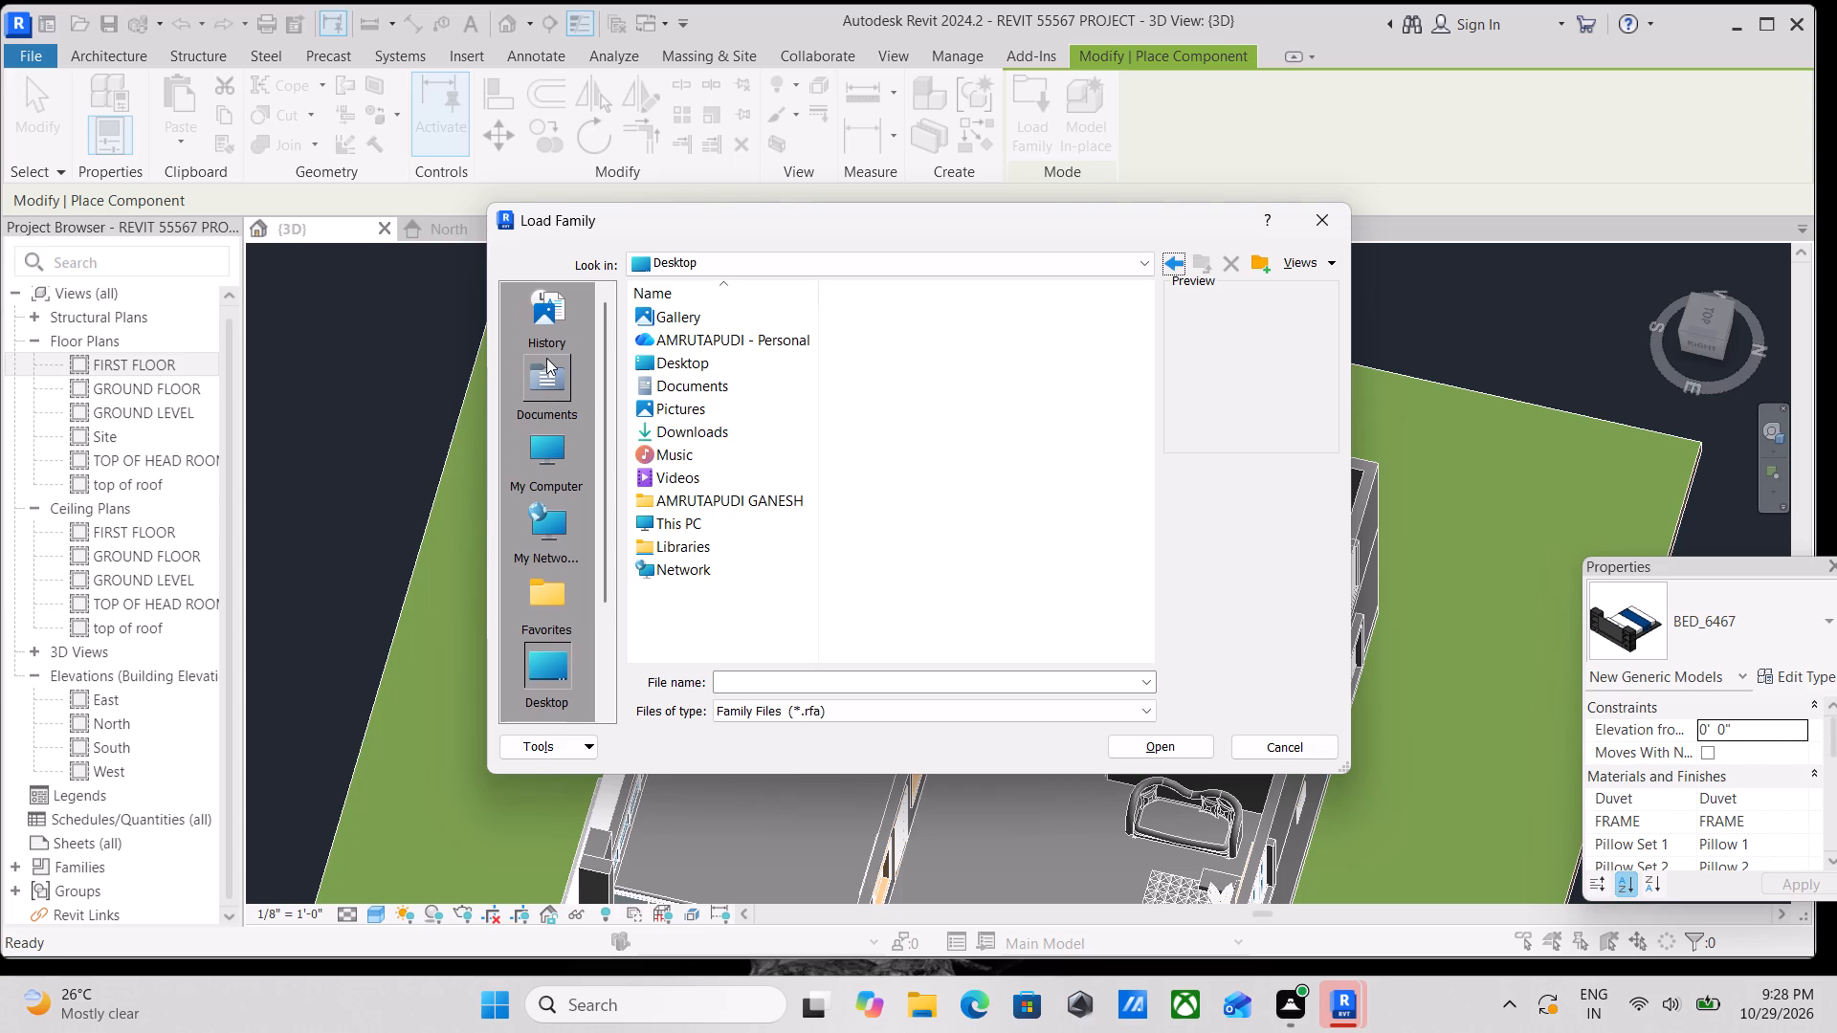
left_click(550, 319)
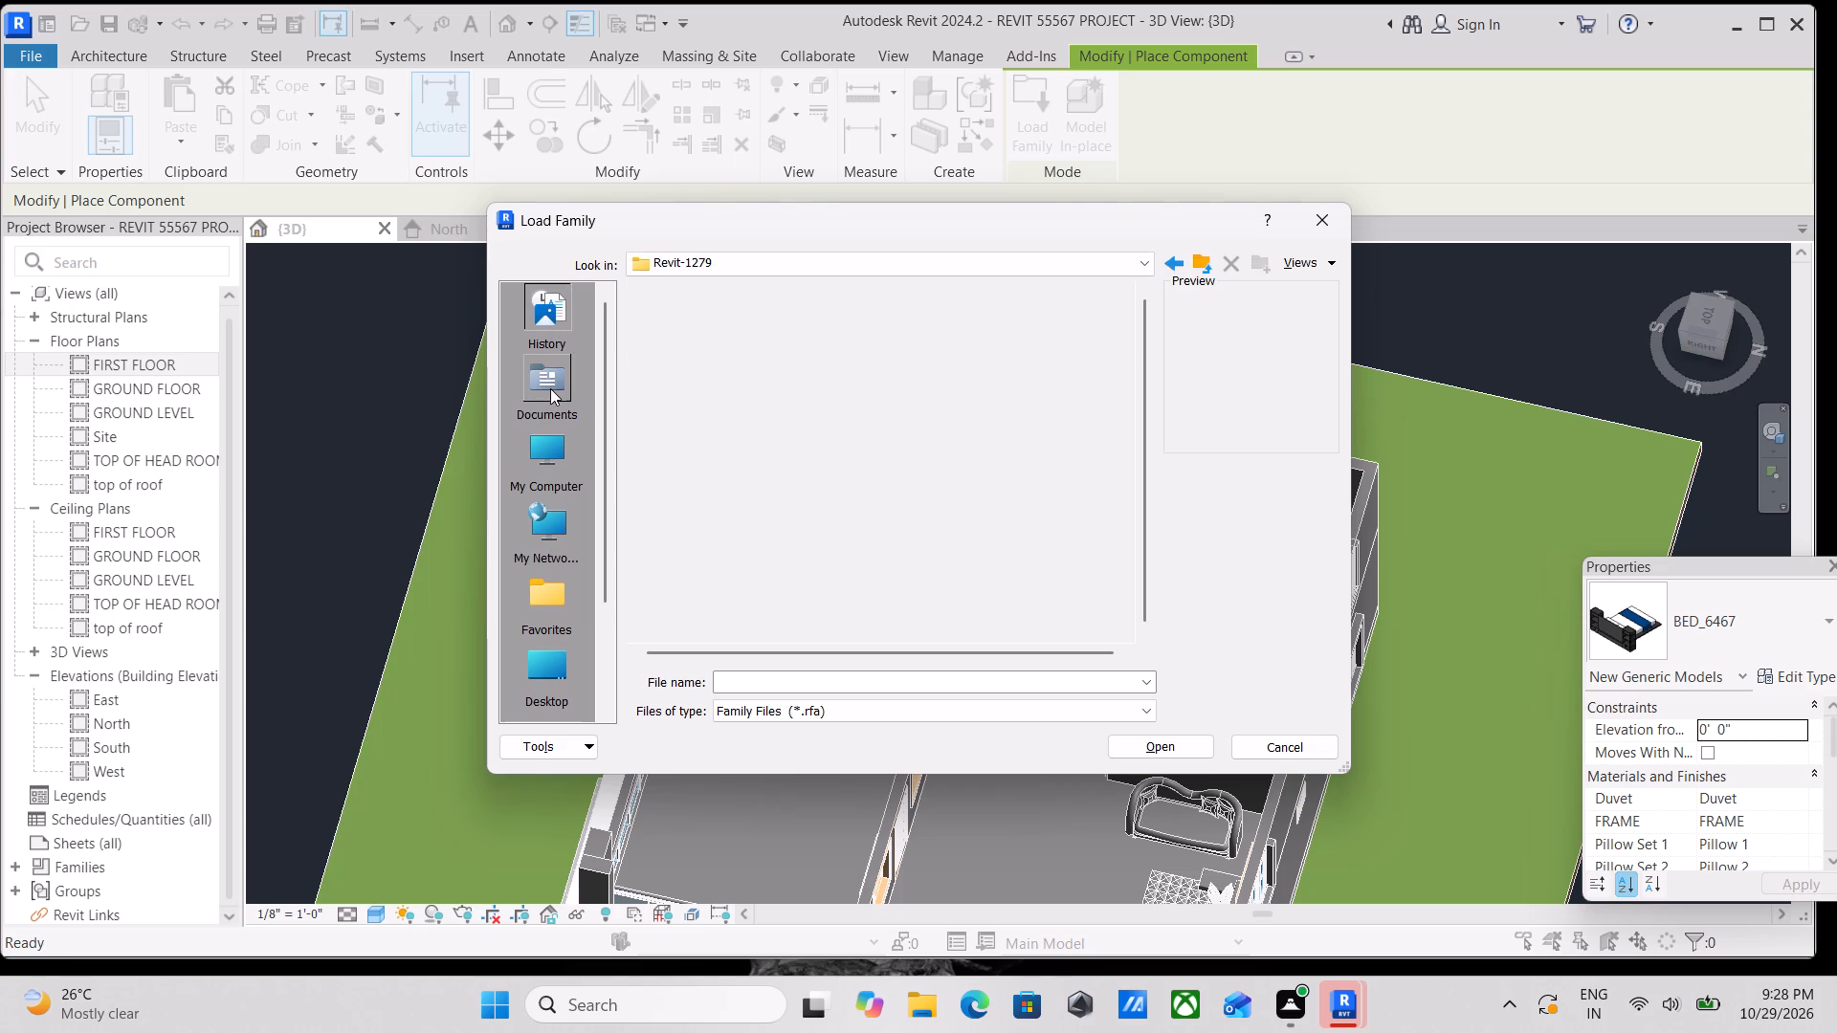
Browse the family files to the KITCHEN folder inside the SHUBHAM CITY folder in Documents.
double_click(550, 388)
scroll(585, 453, "down", 2)
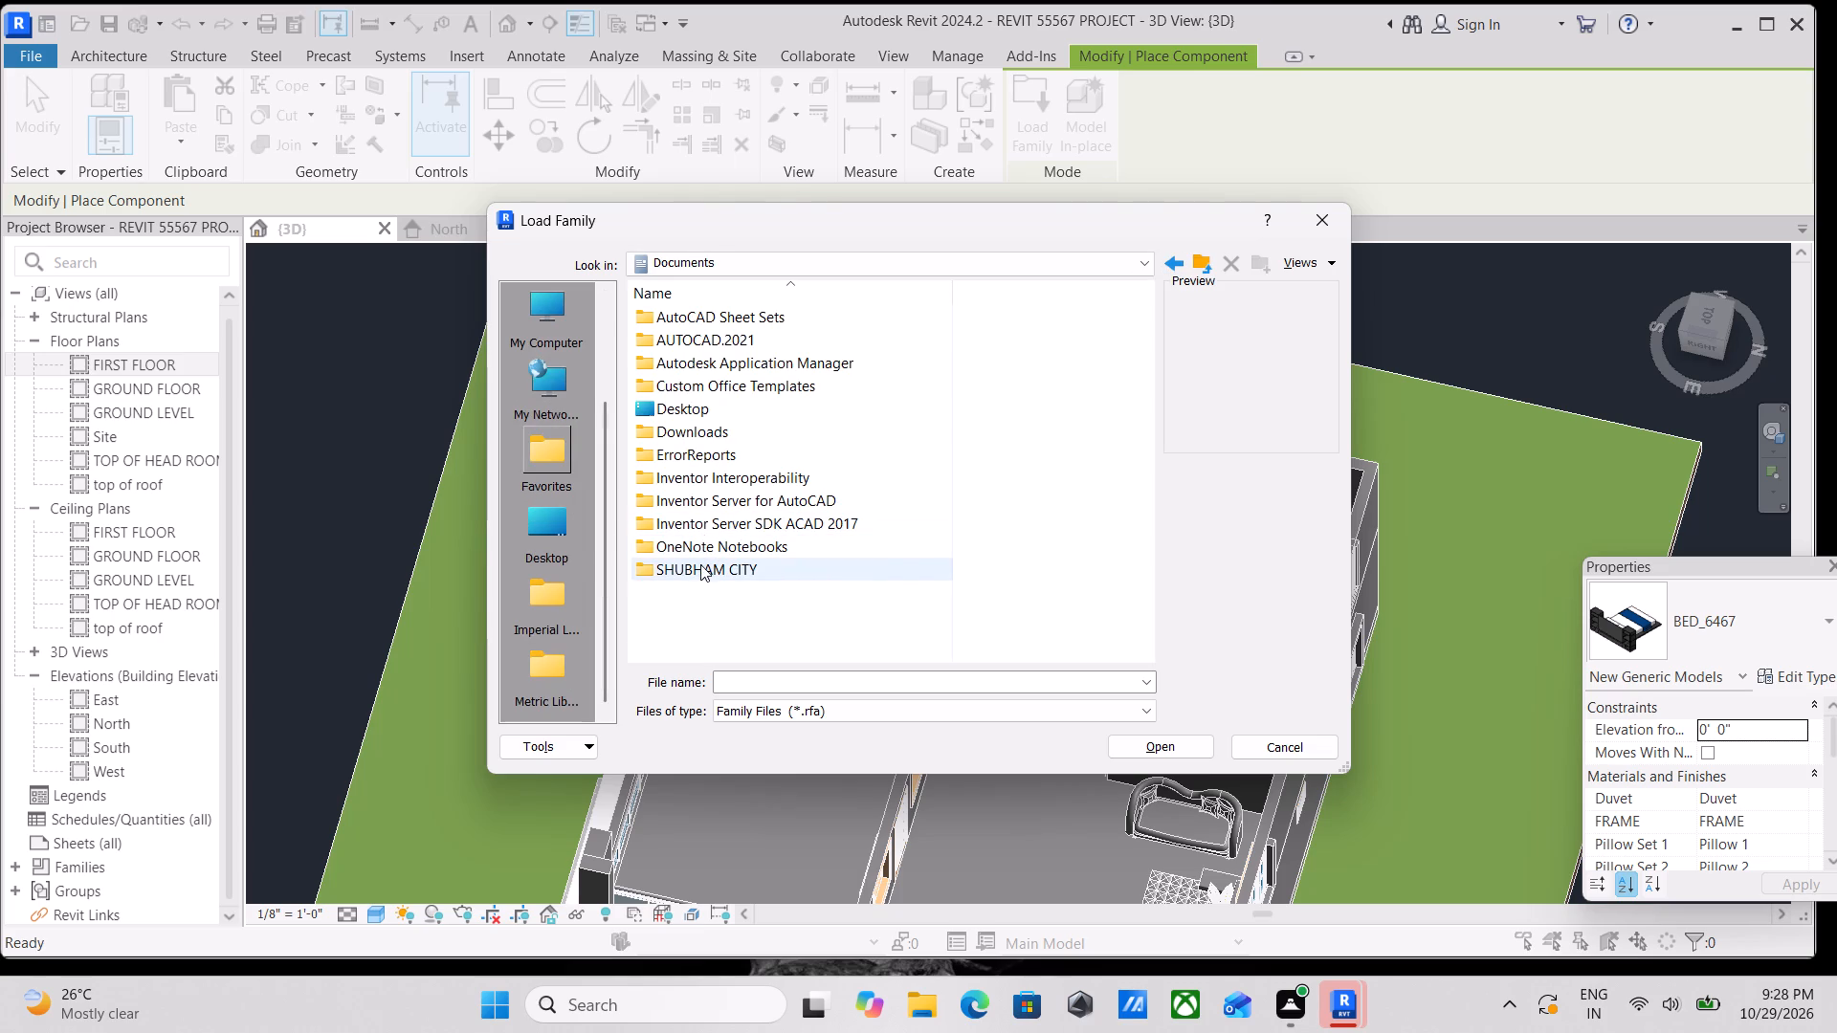
double_click(700, 564)
double_click(702, 307)
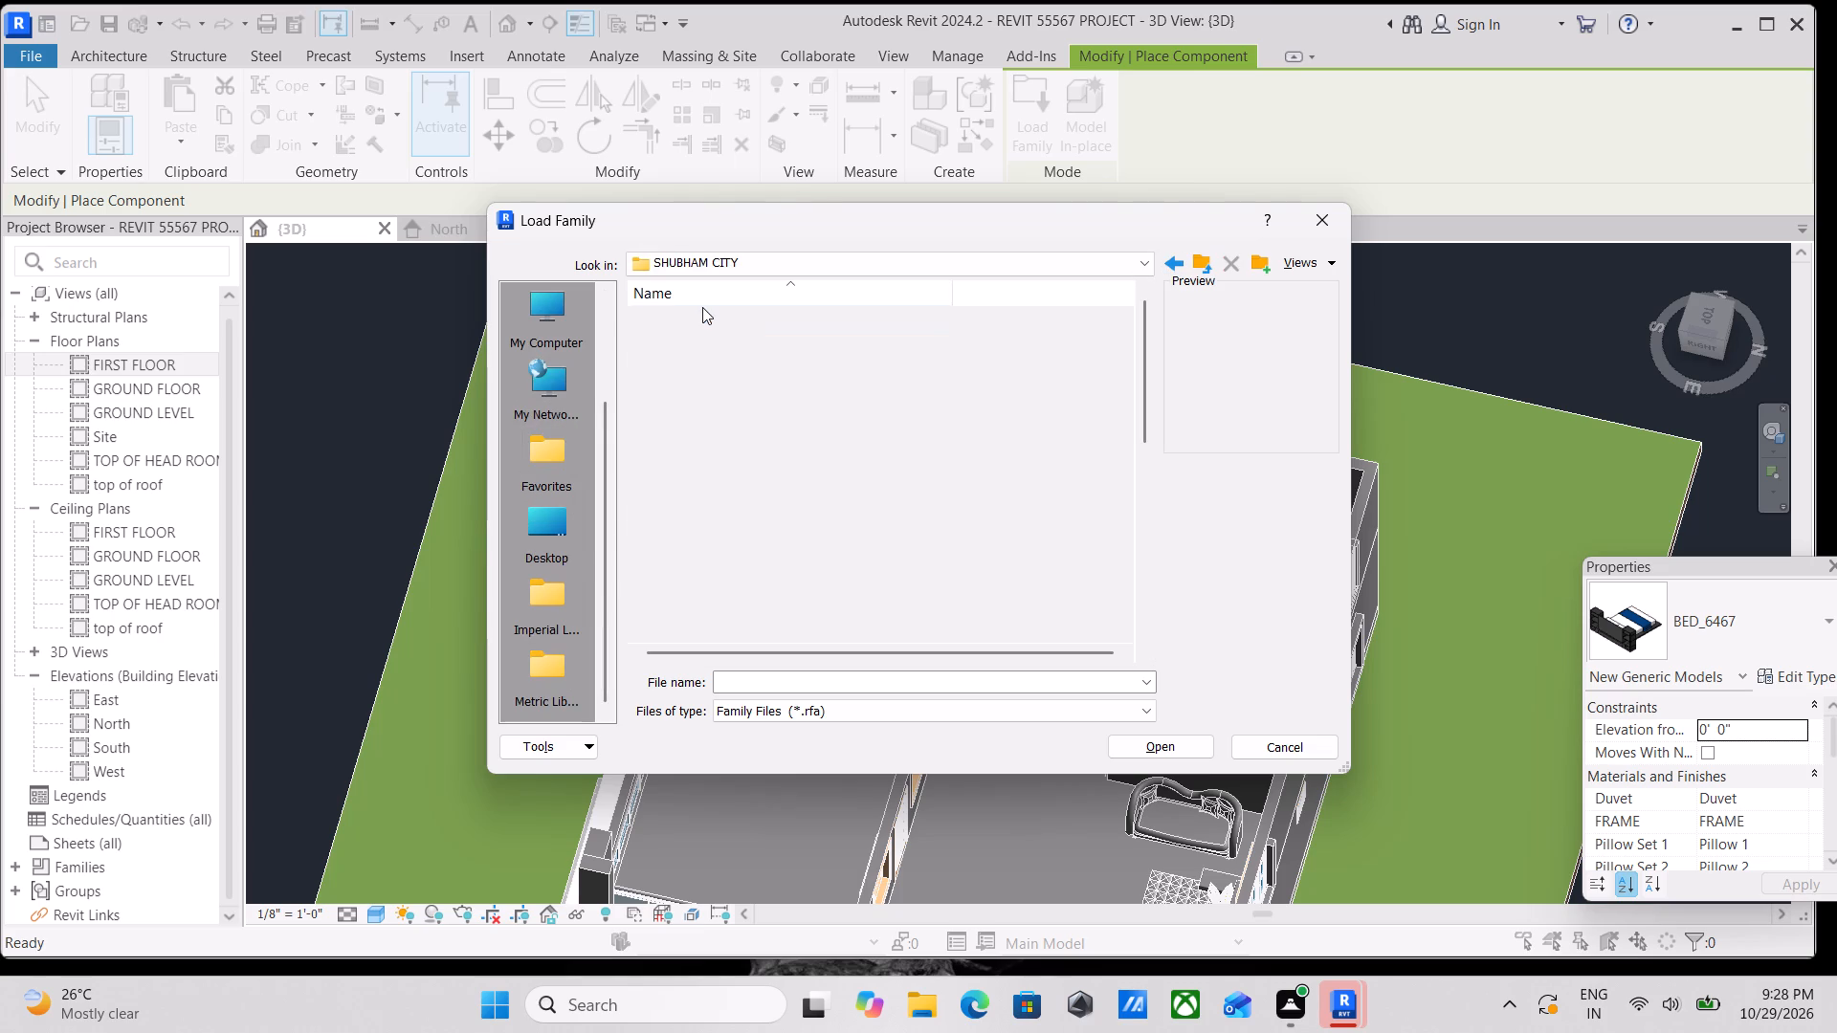
scroll(690, 432, "down", 7)
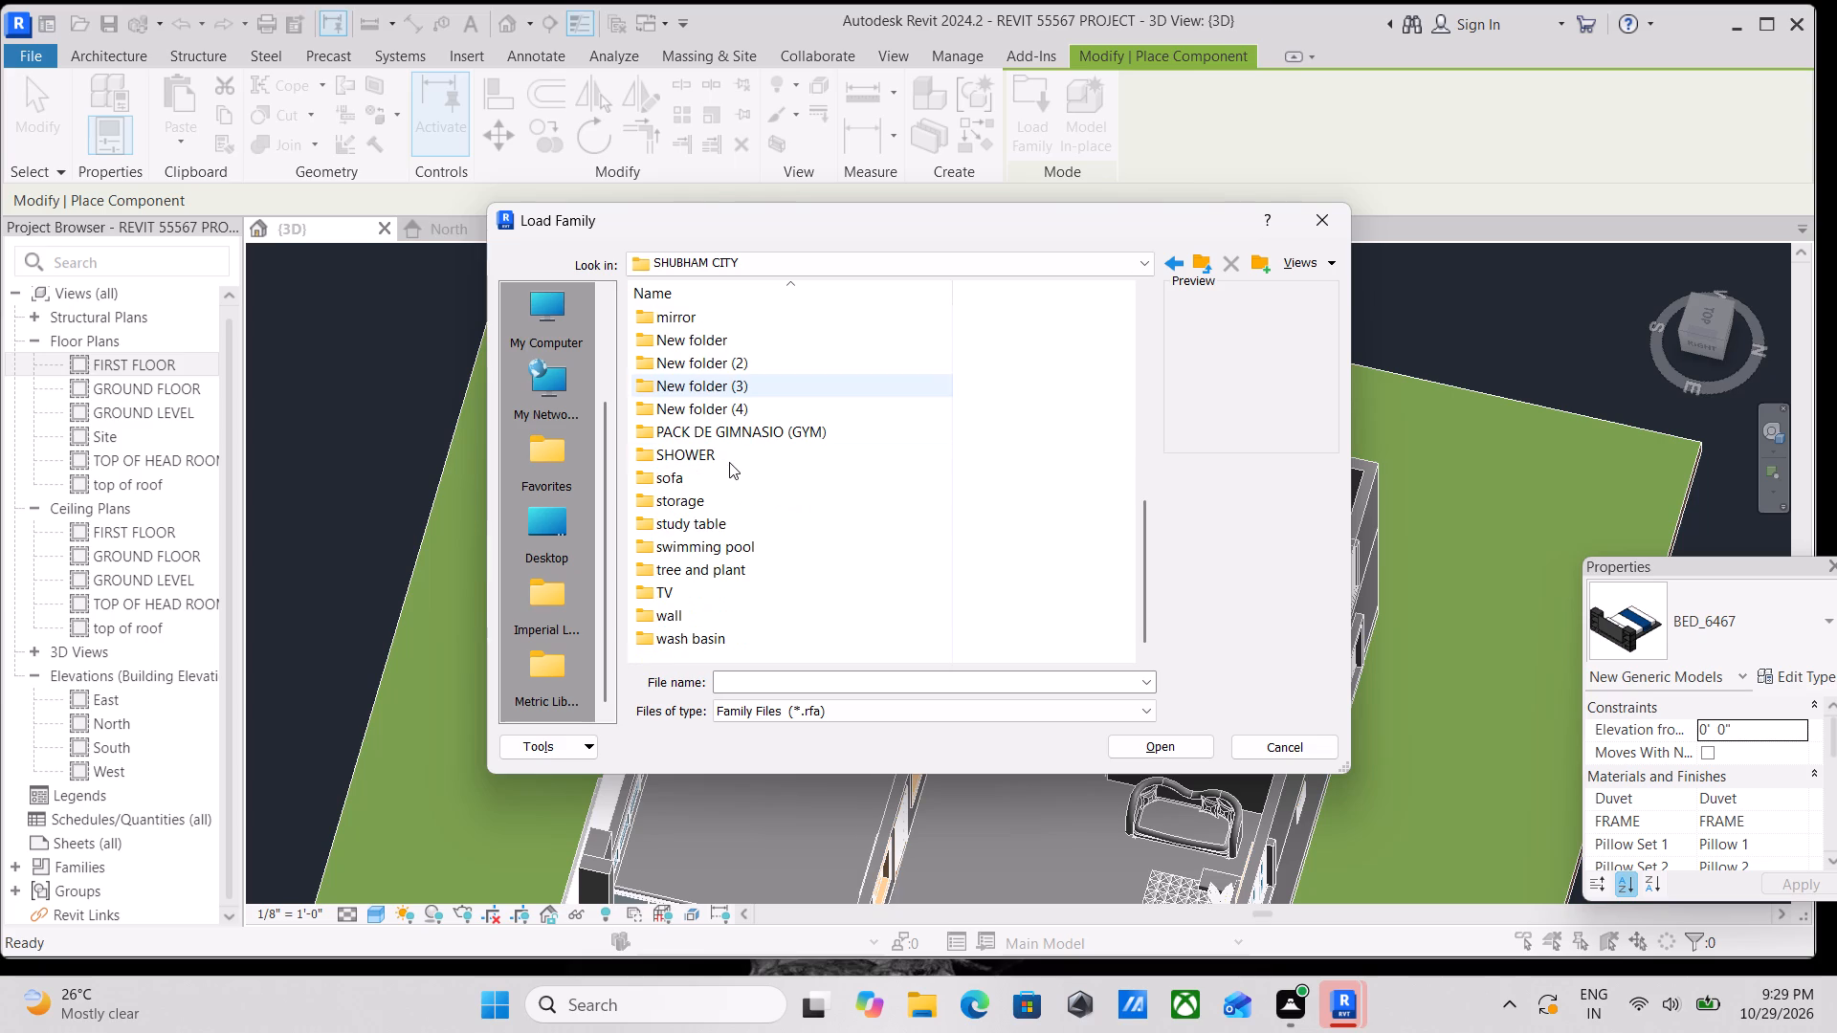
scroll(729, 462, "down", 5)
middle_click_drag(716, 568, 756, 414)
scroll(727, 584, "down", 4)
scroll(703, 466, "up", 2)
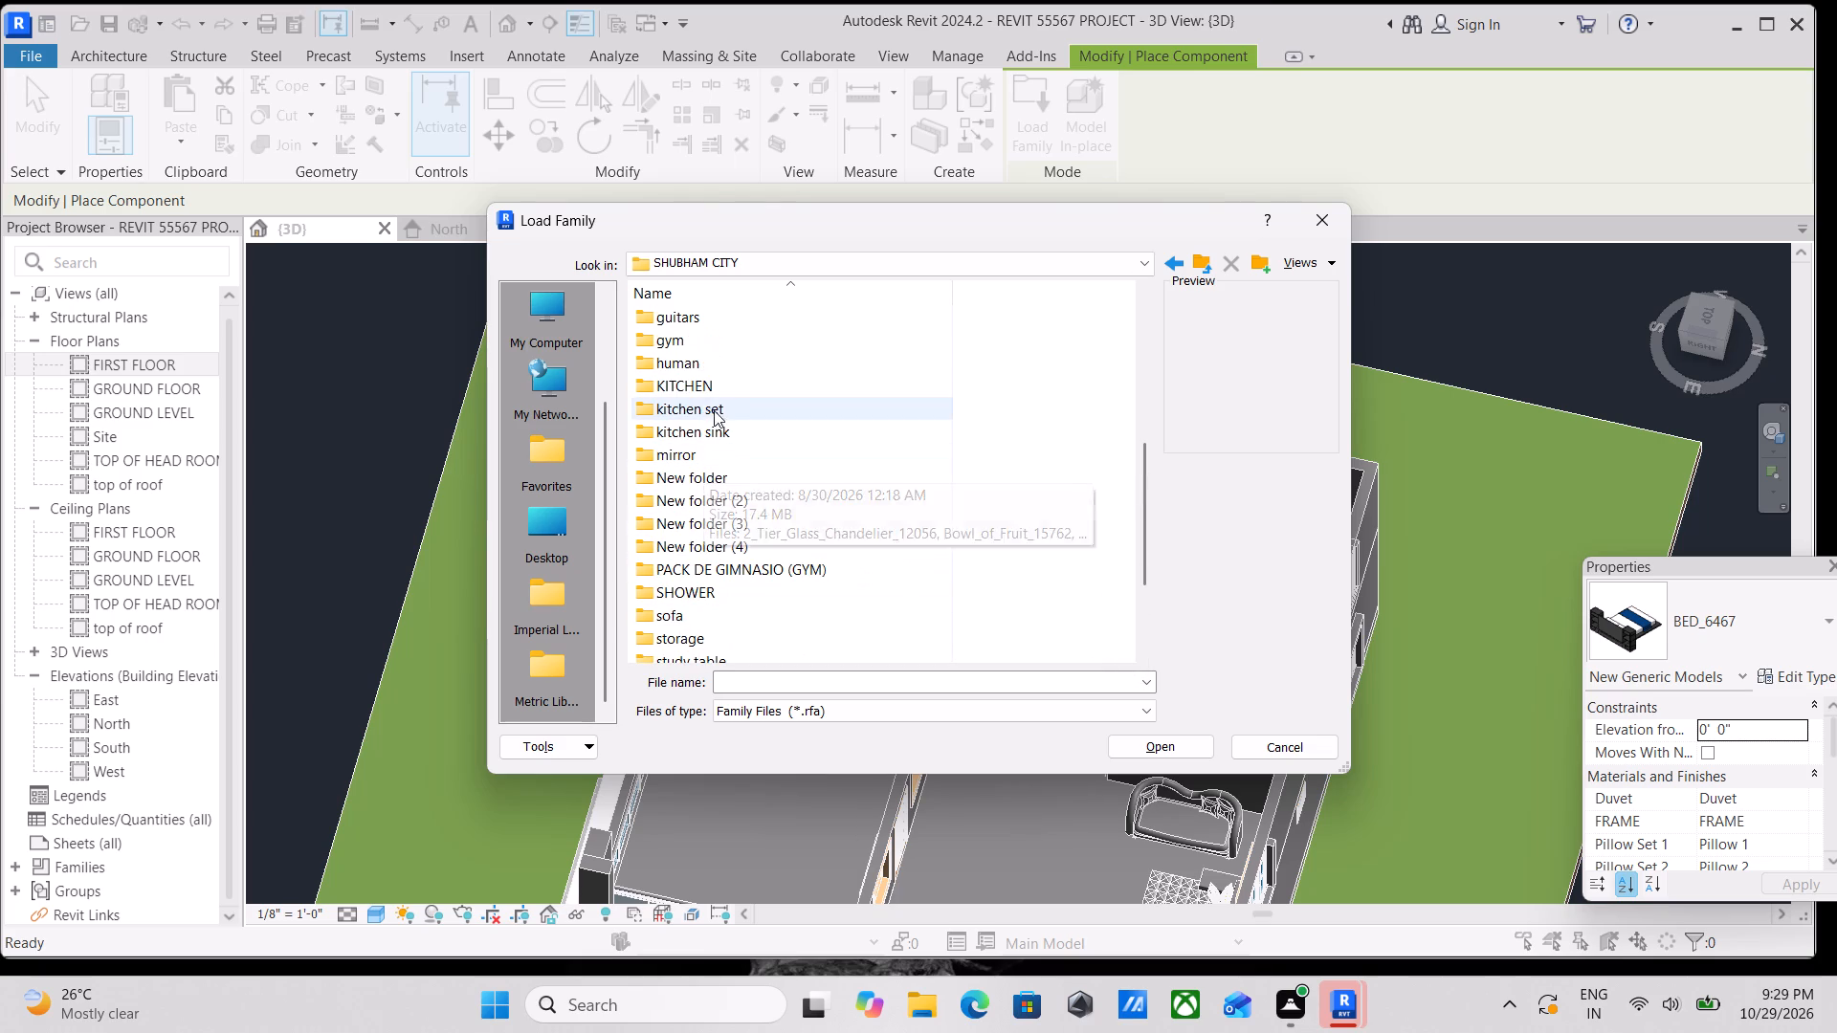
double_click(709, 385)
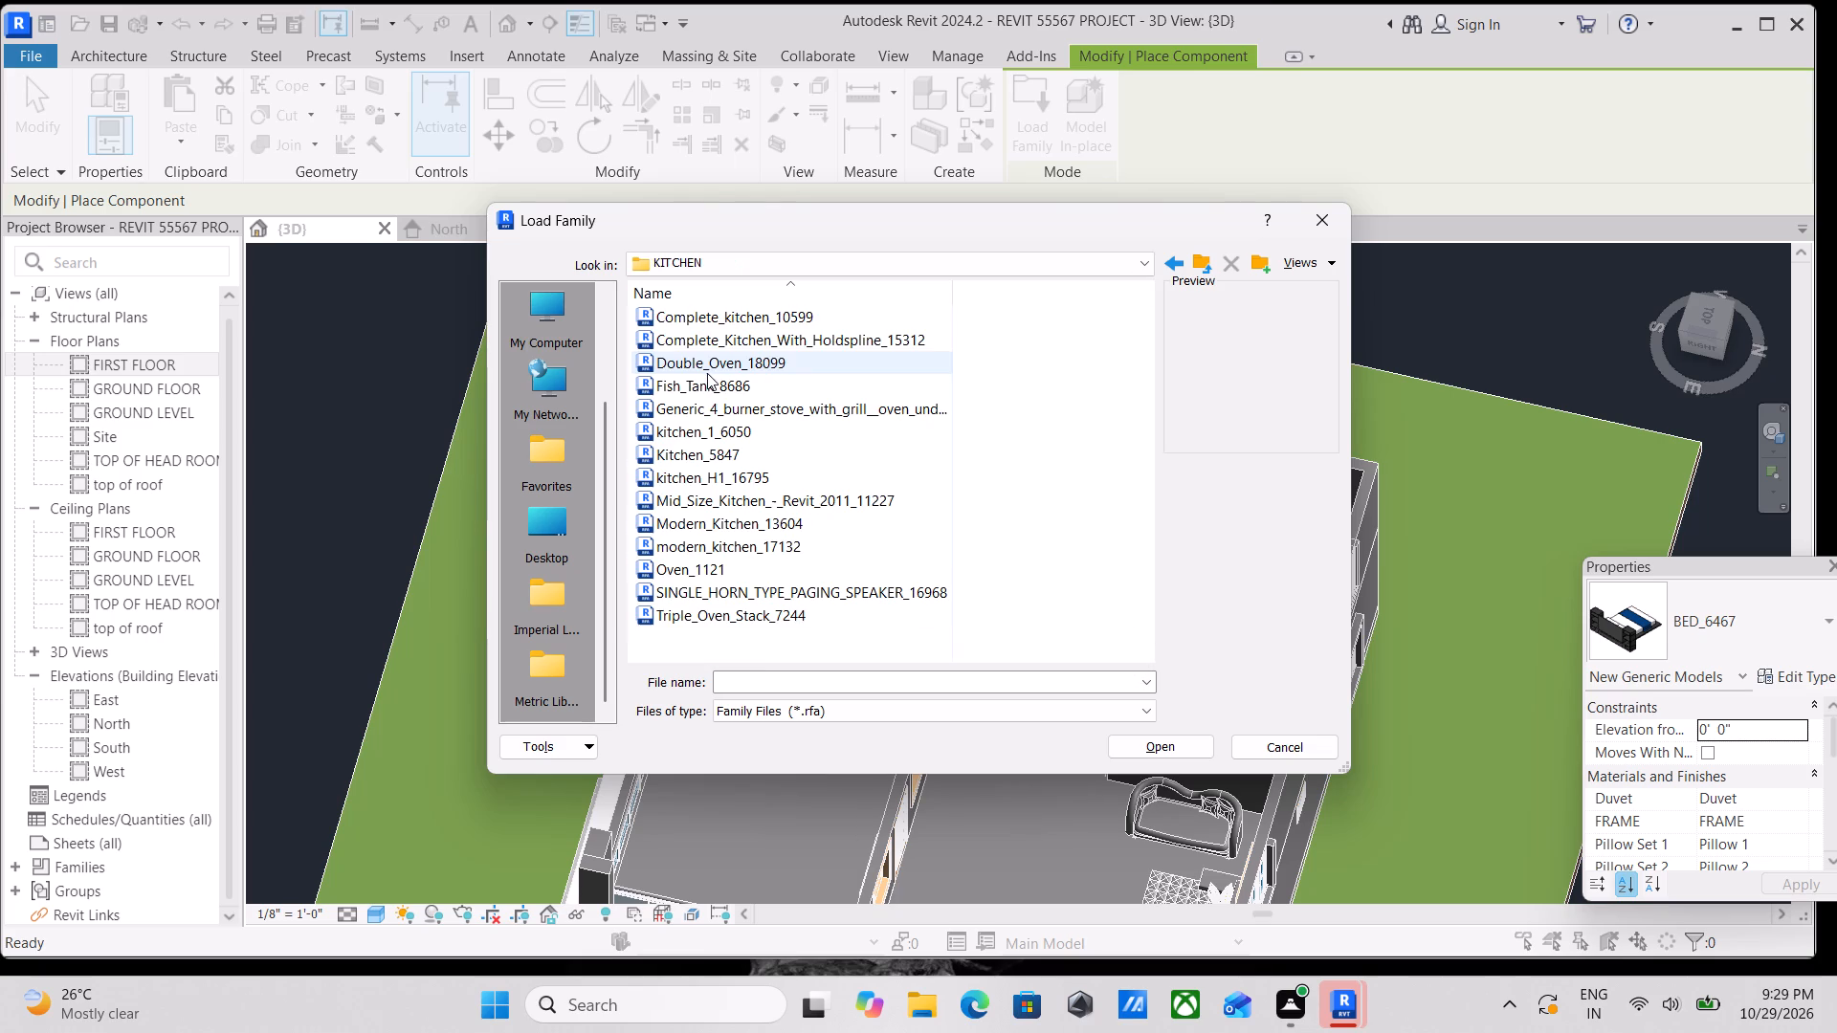
Examine the previews of the families in the KITCHEN folder, including the complete kitchens, Mid_Size_Kitchen and Fish_Tank.
left_click(707, 373)
left_click(707, 362)
left_click(713, 342)
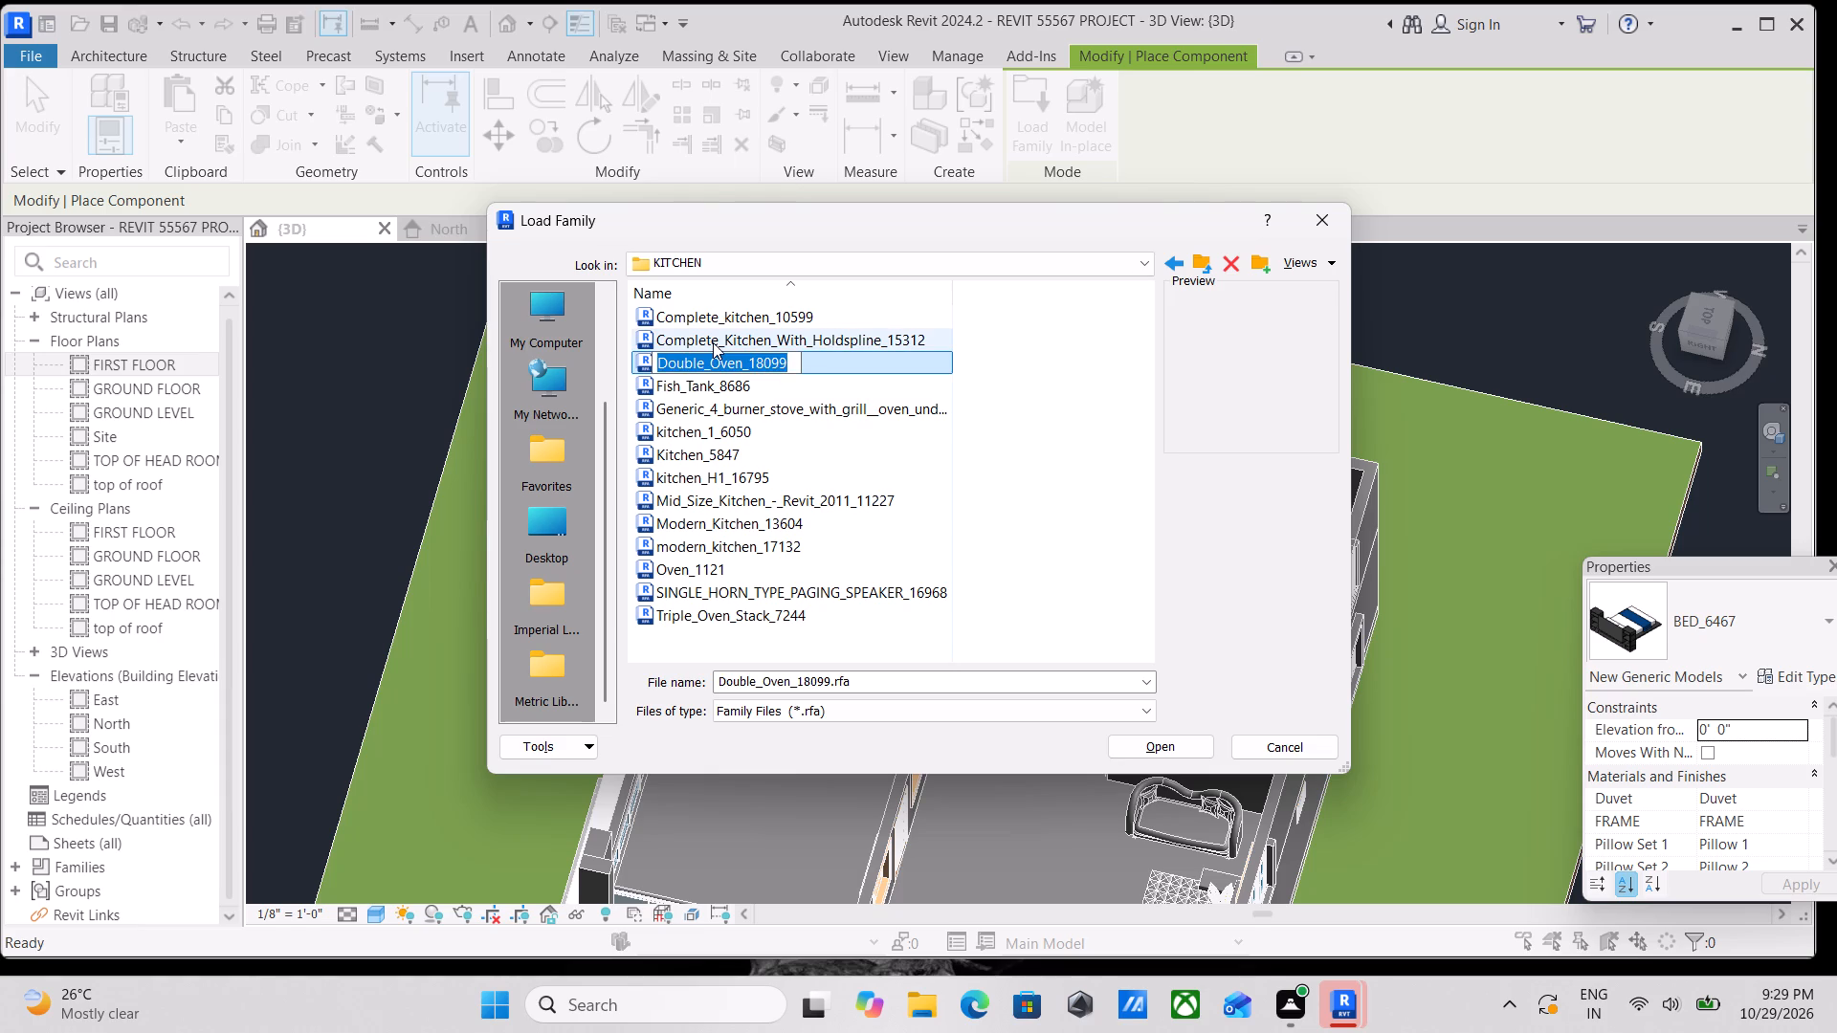
left_click(727, 315)
left_click(743, 432)
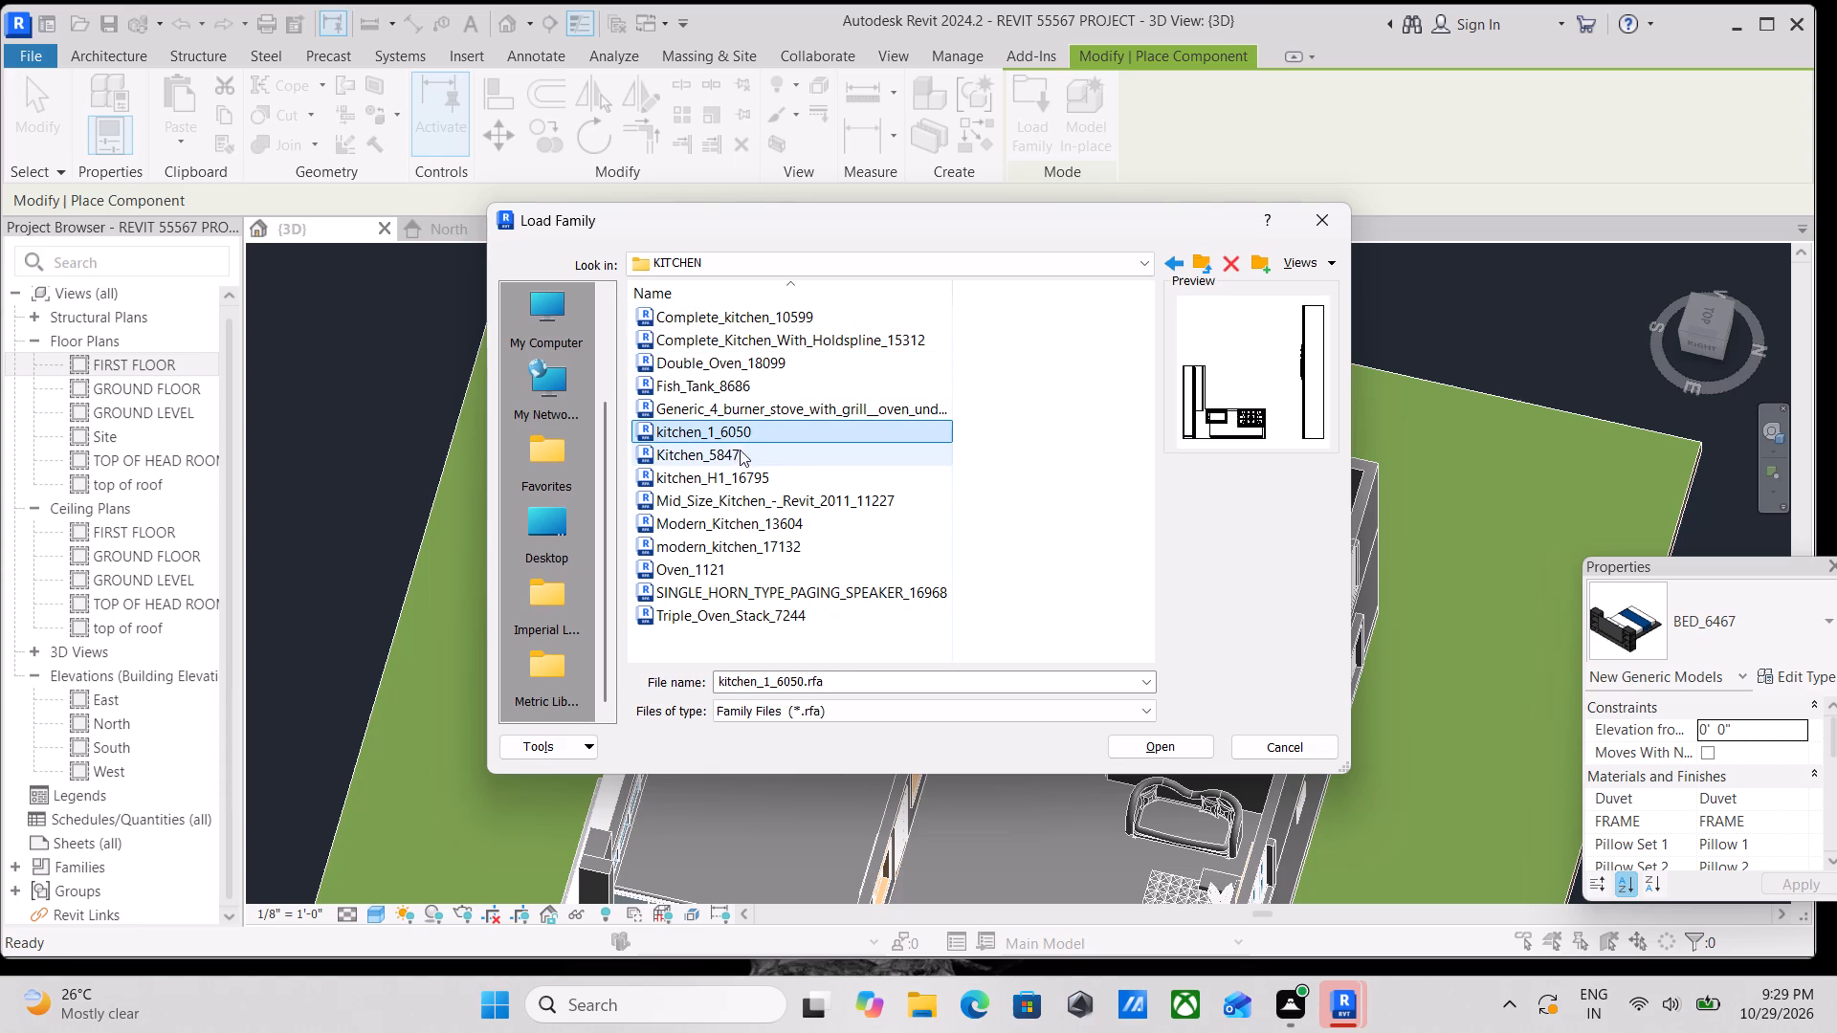
left_click(736, 481)
left_click(733, 509)
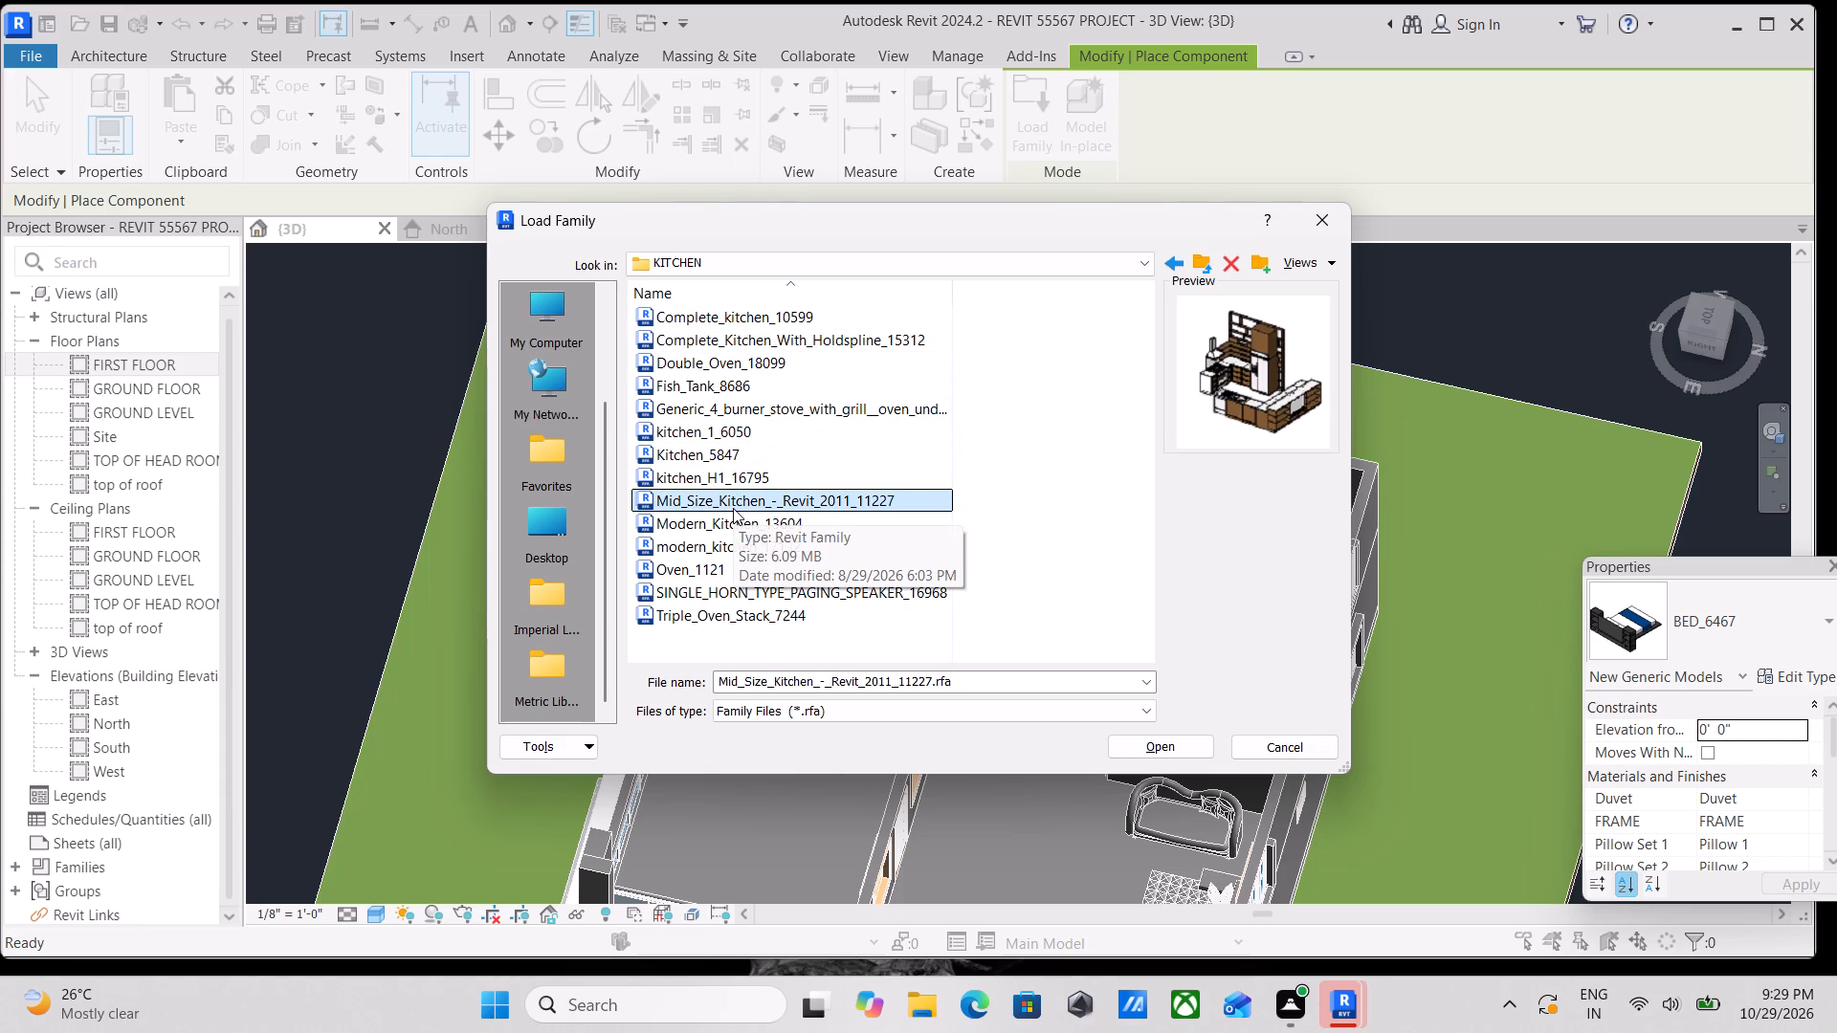
left_click(722, 417)
left_click(723, 428)
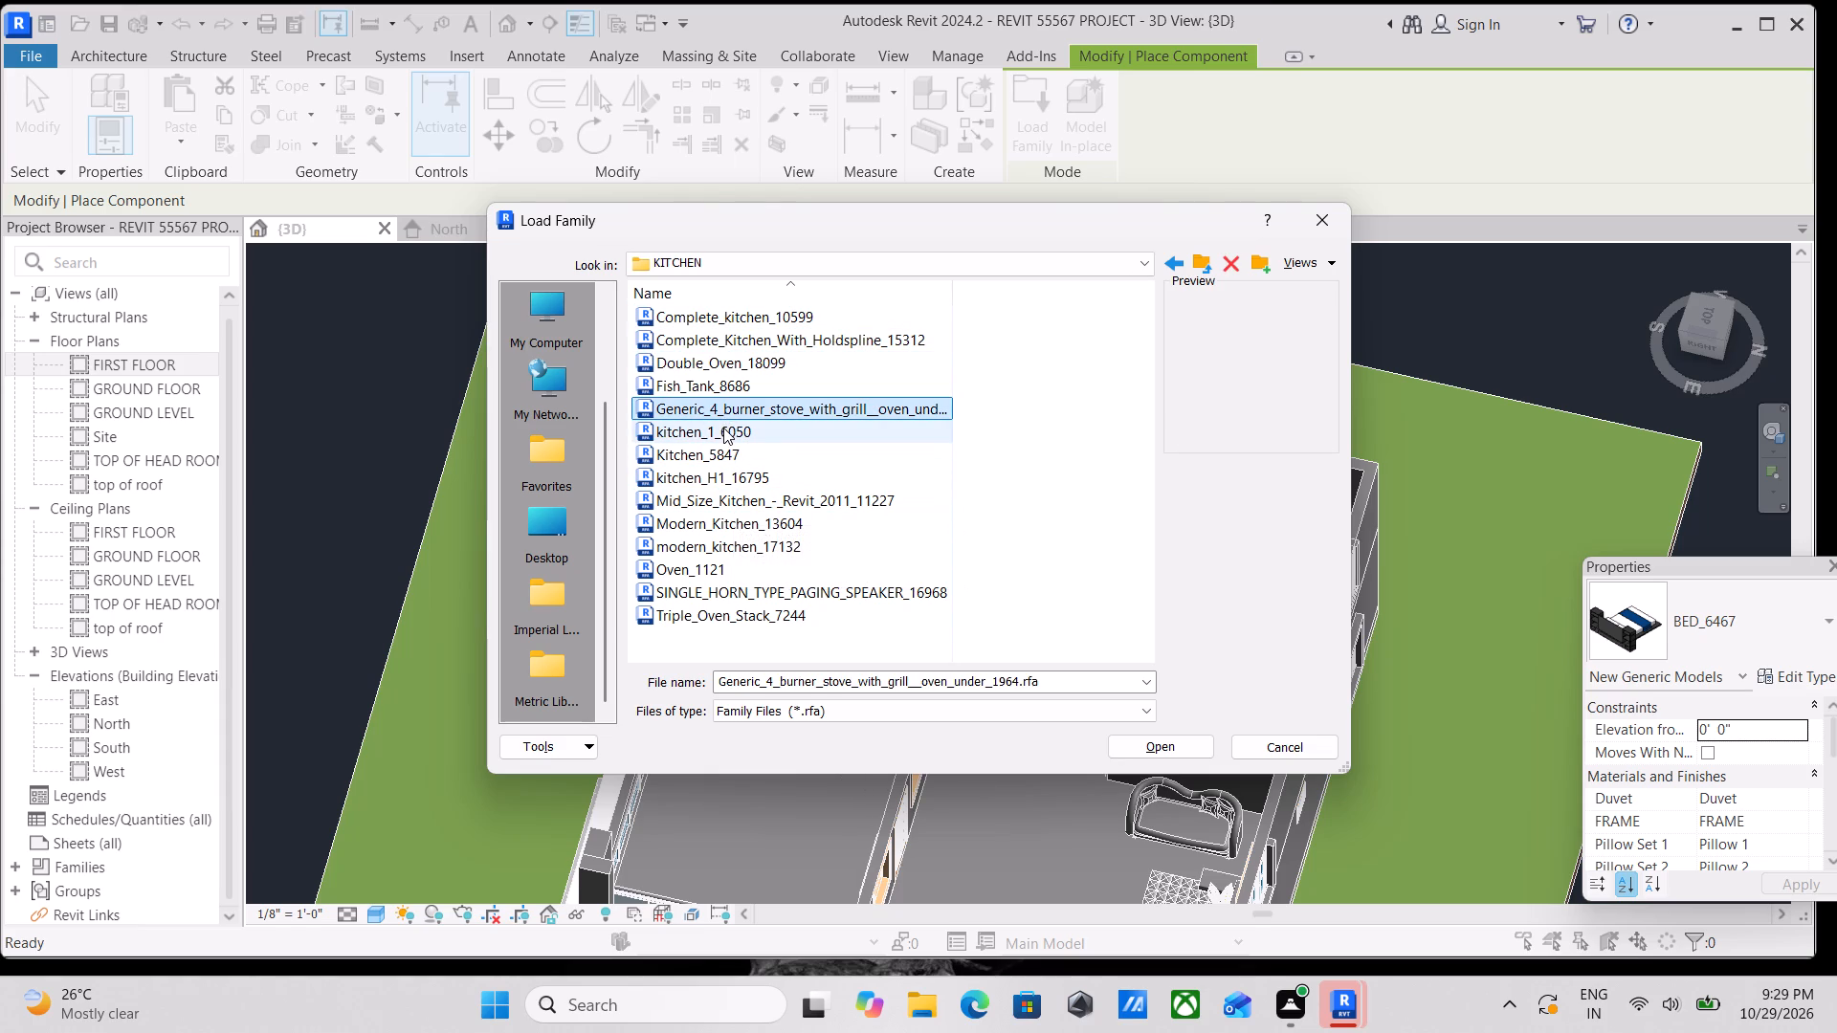
left_click(722, 447)
left_click(721, 413)
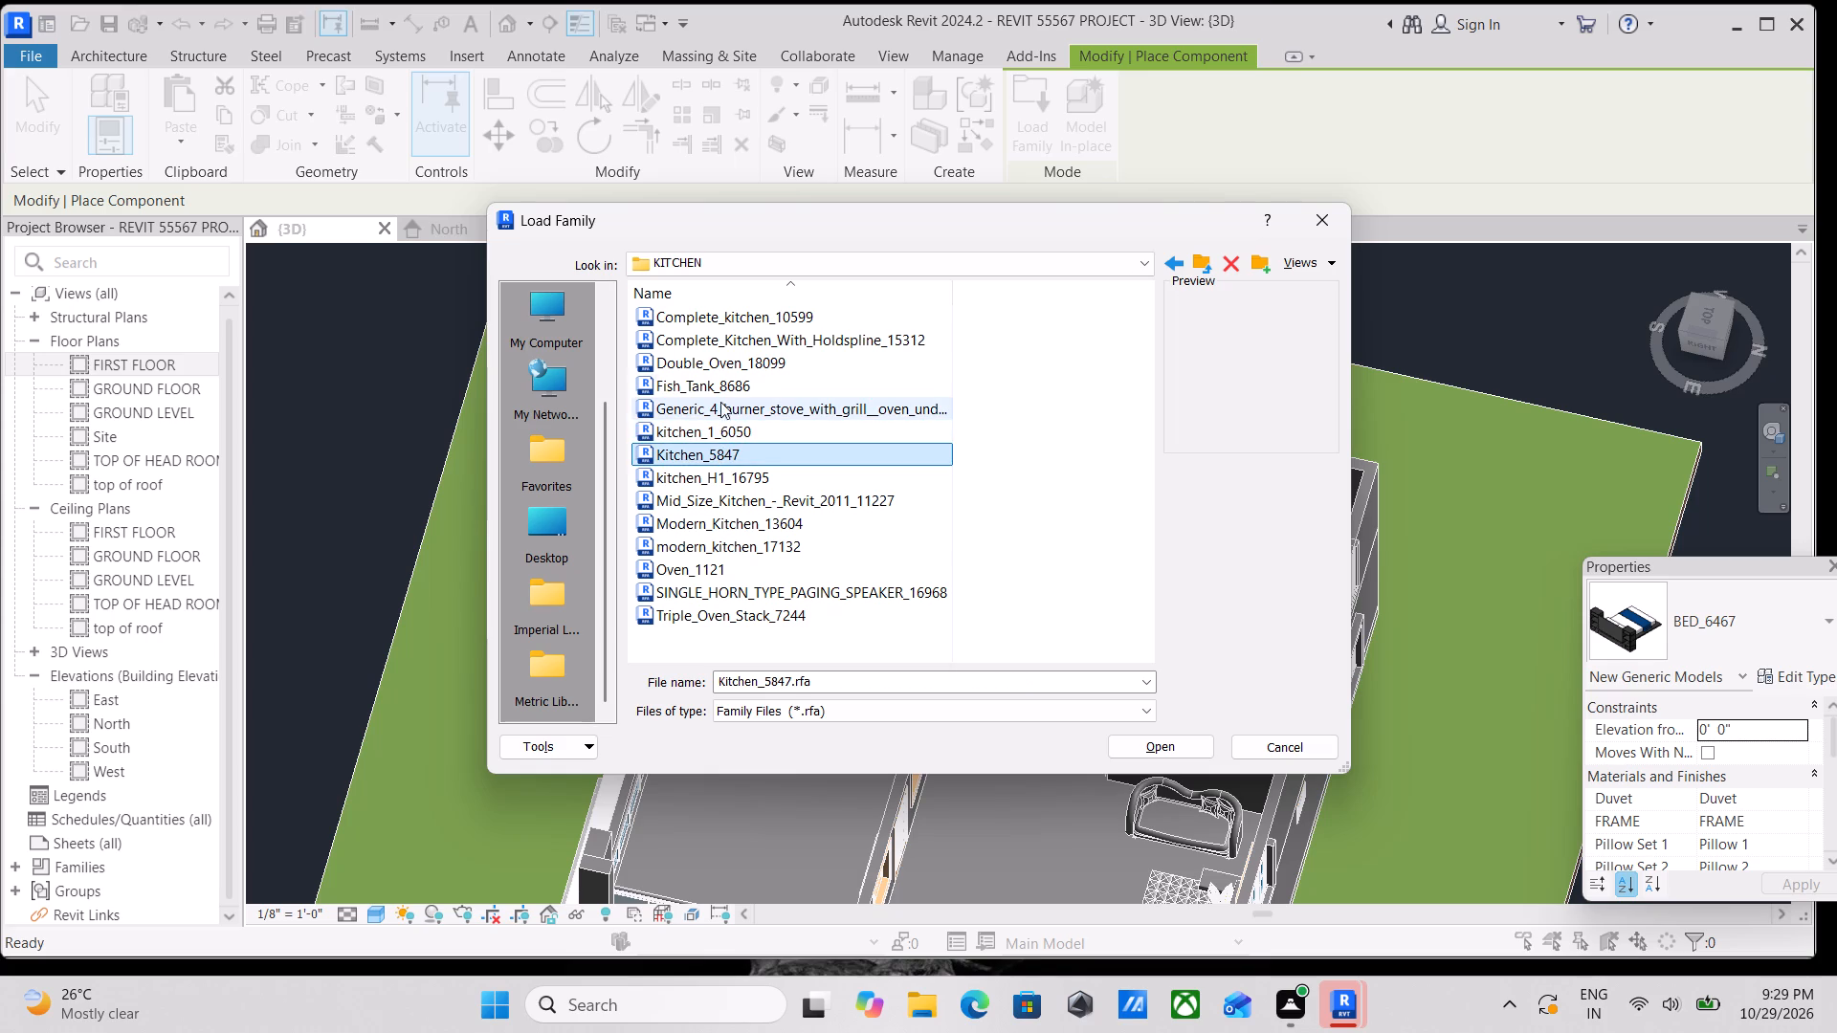
left_click(716, 372)
left_click(716, 388)
left_click(716, 338)
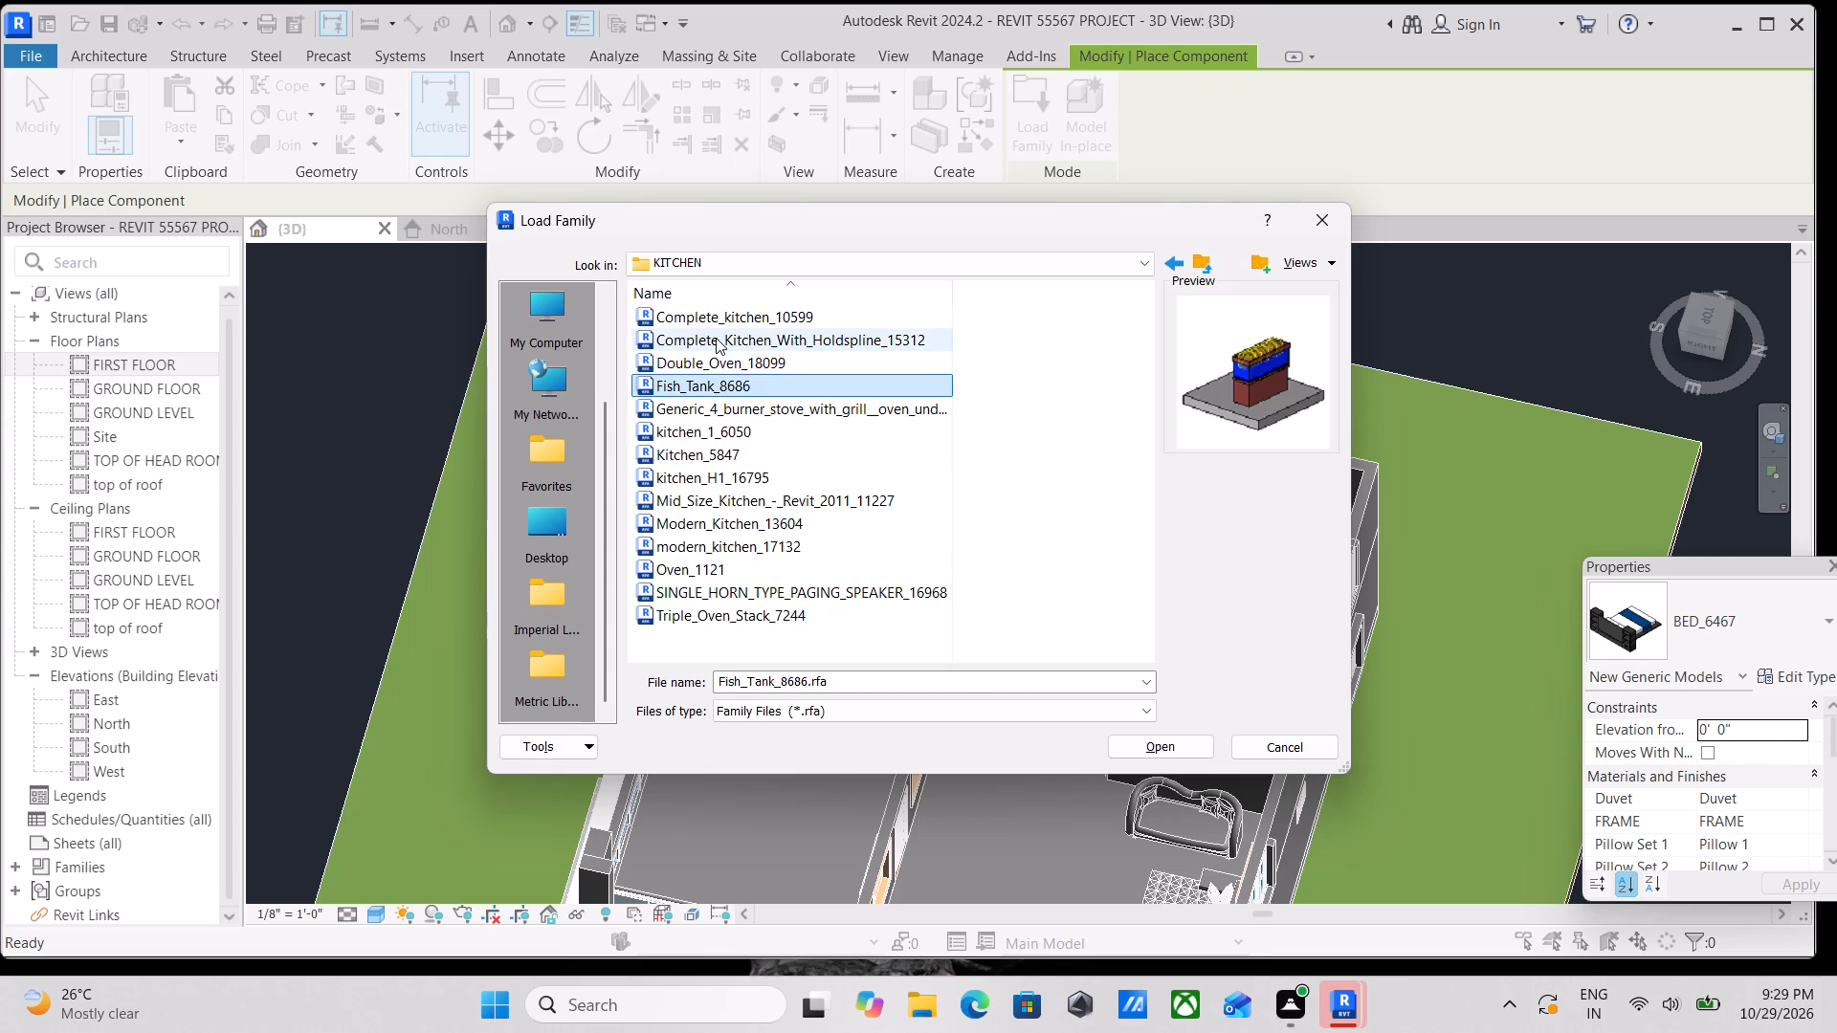
left_click(715, 314)
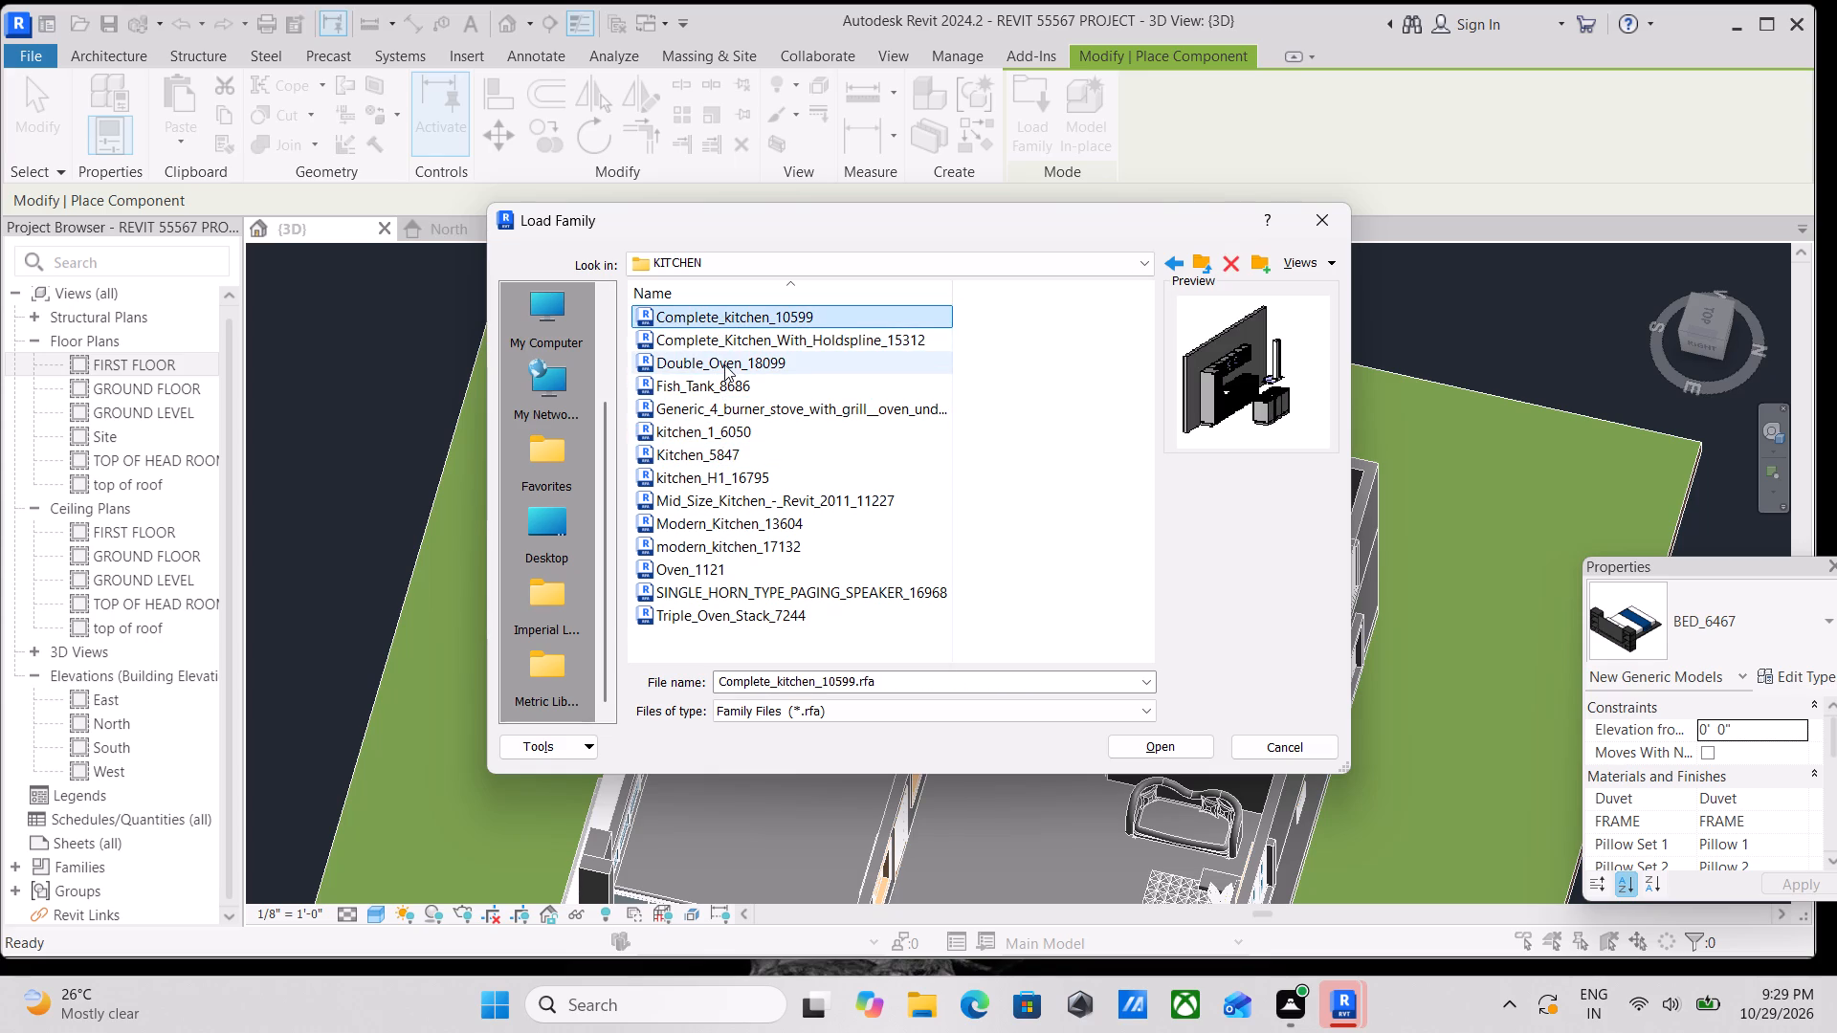
Load the Double_Oven_18099 family into the project and leave the component placement without placing it.
left_click(724, 364)
left_click(724, 364)
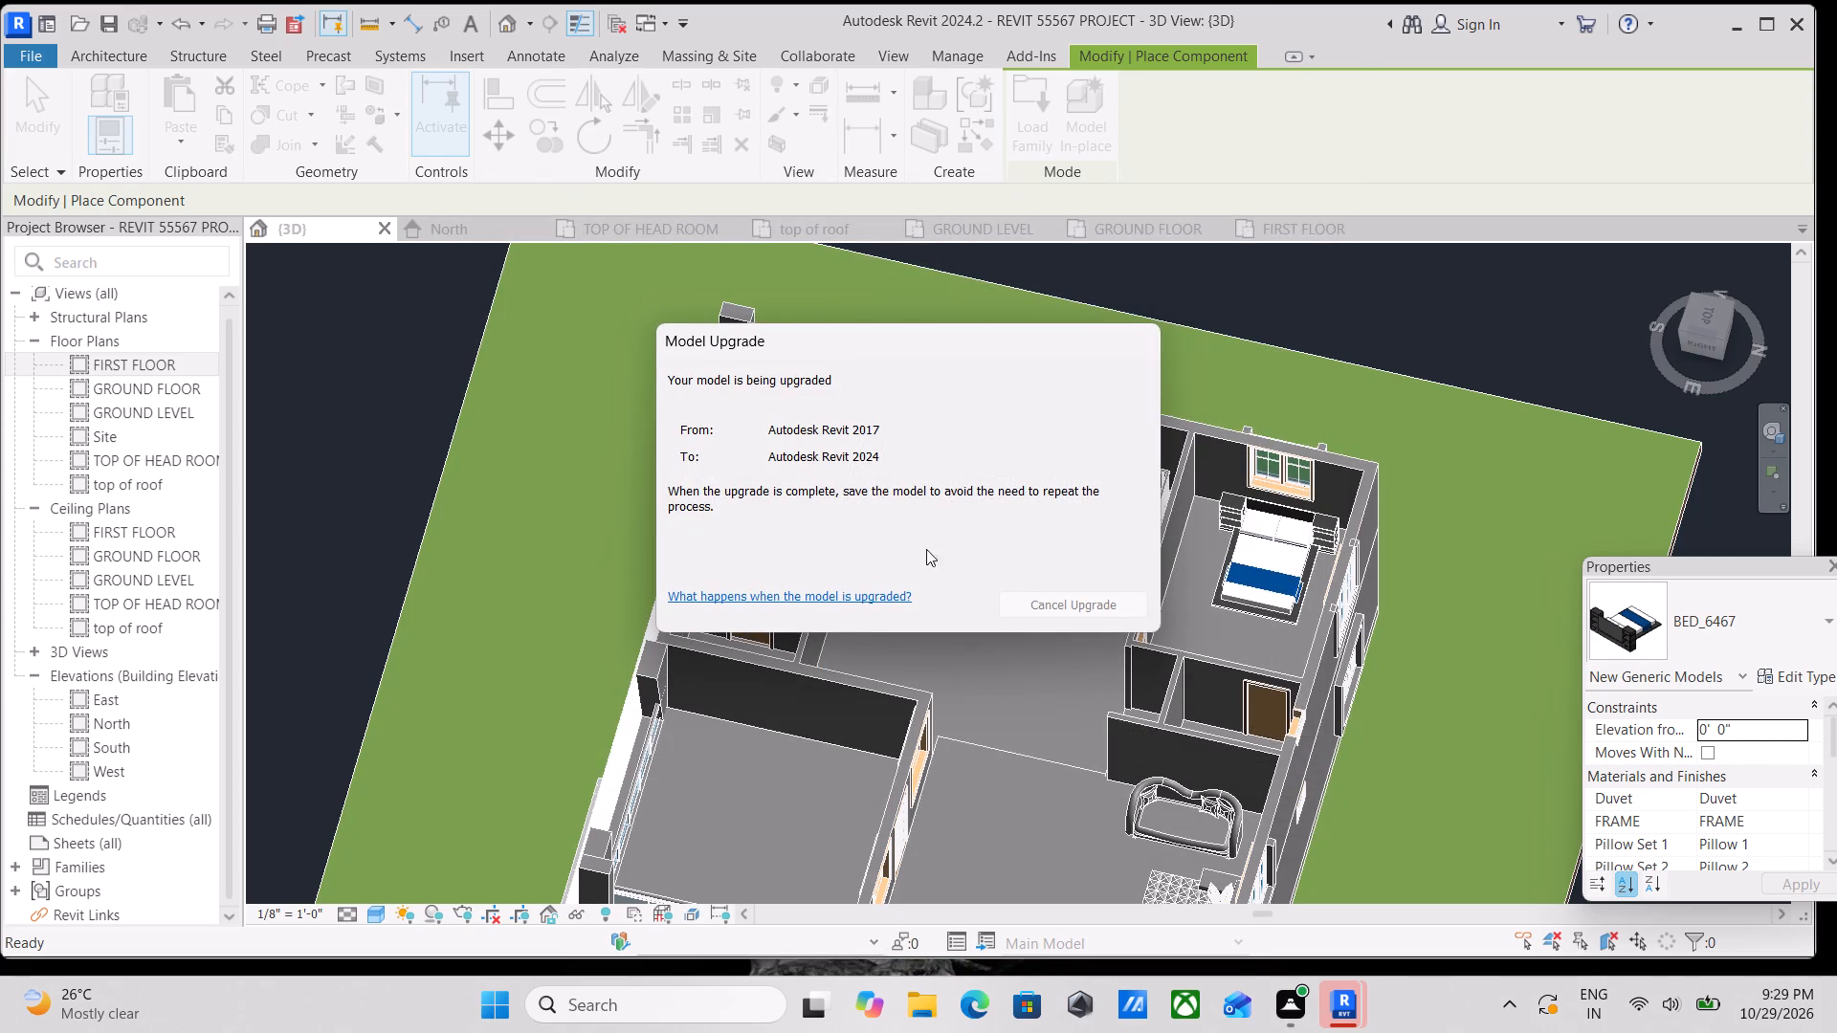
scroll(1121, 337, "down", 2)
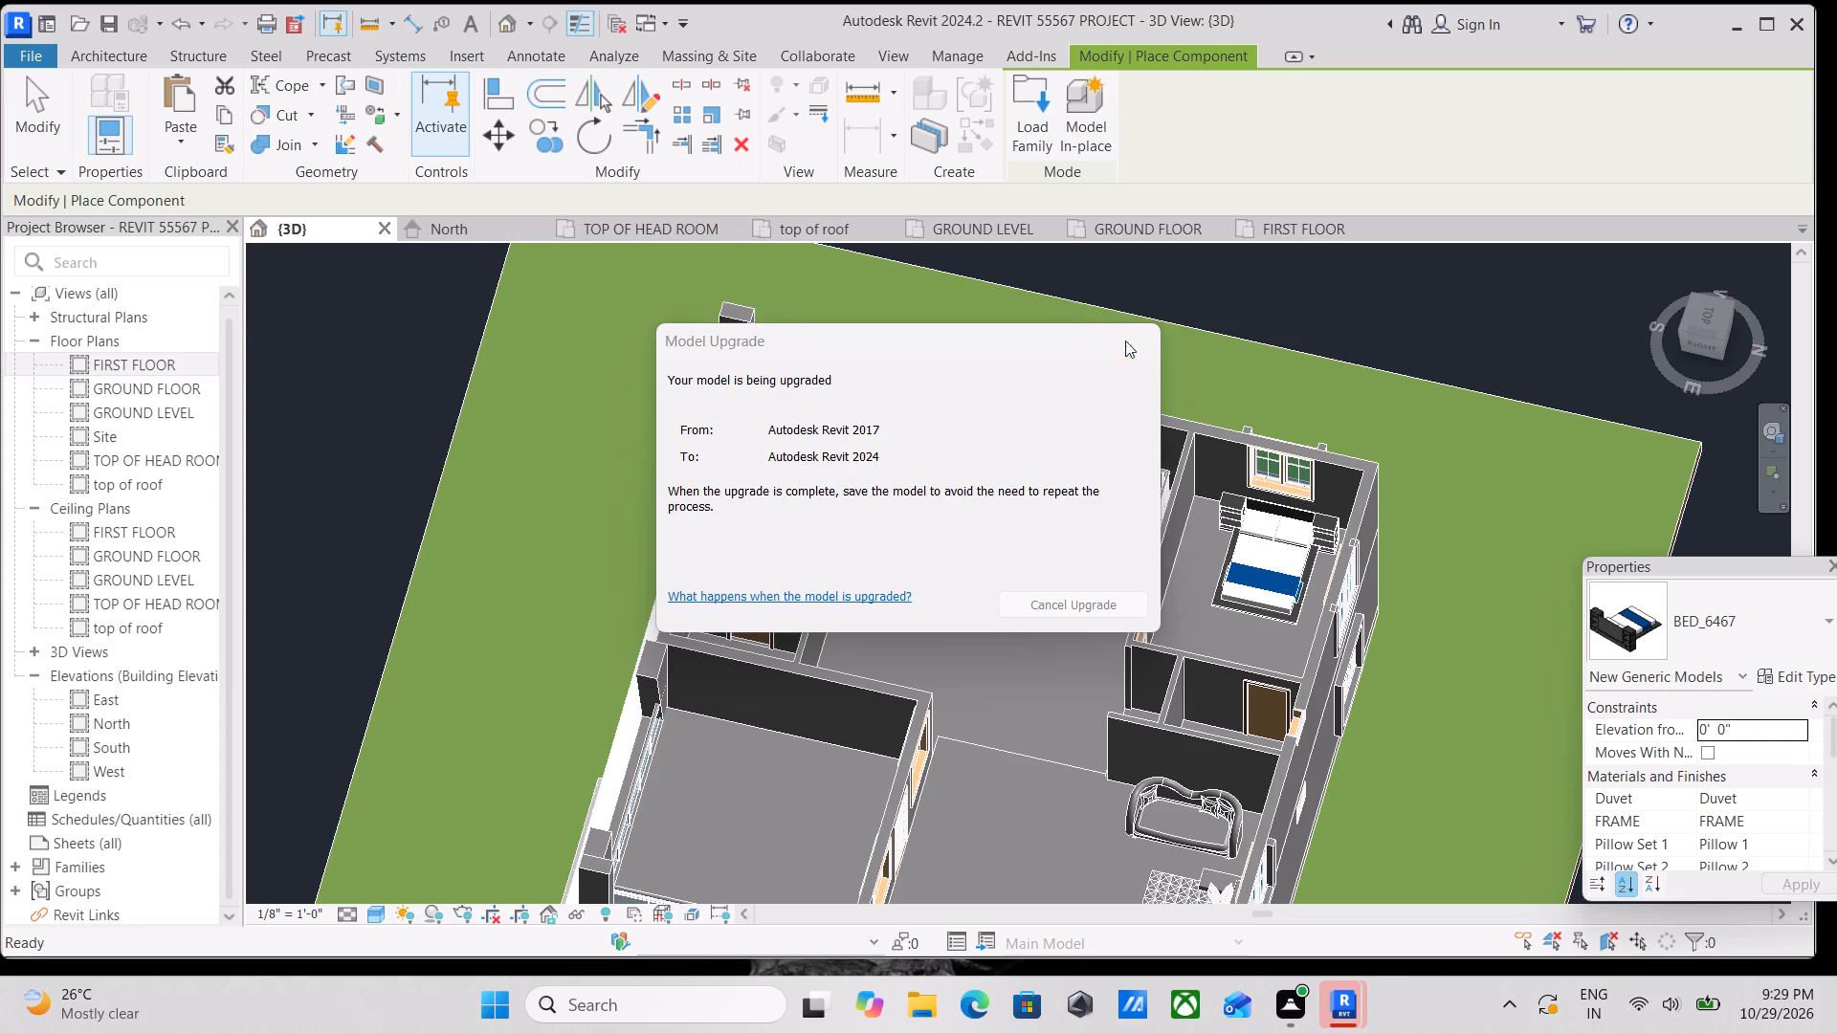
scroll(634, 77, "up", 2)
scroll(1004, 450, "up", 3)
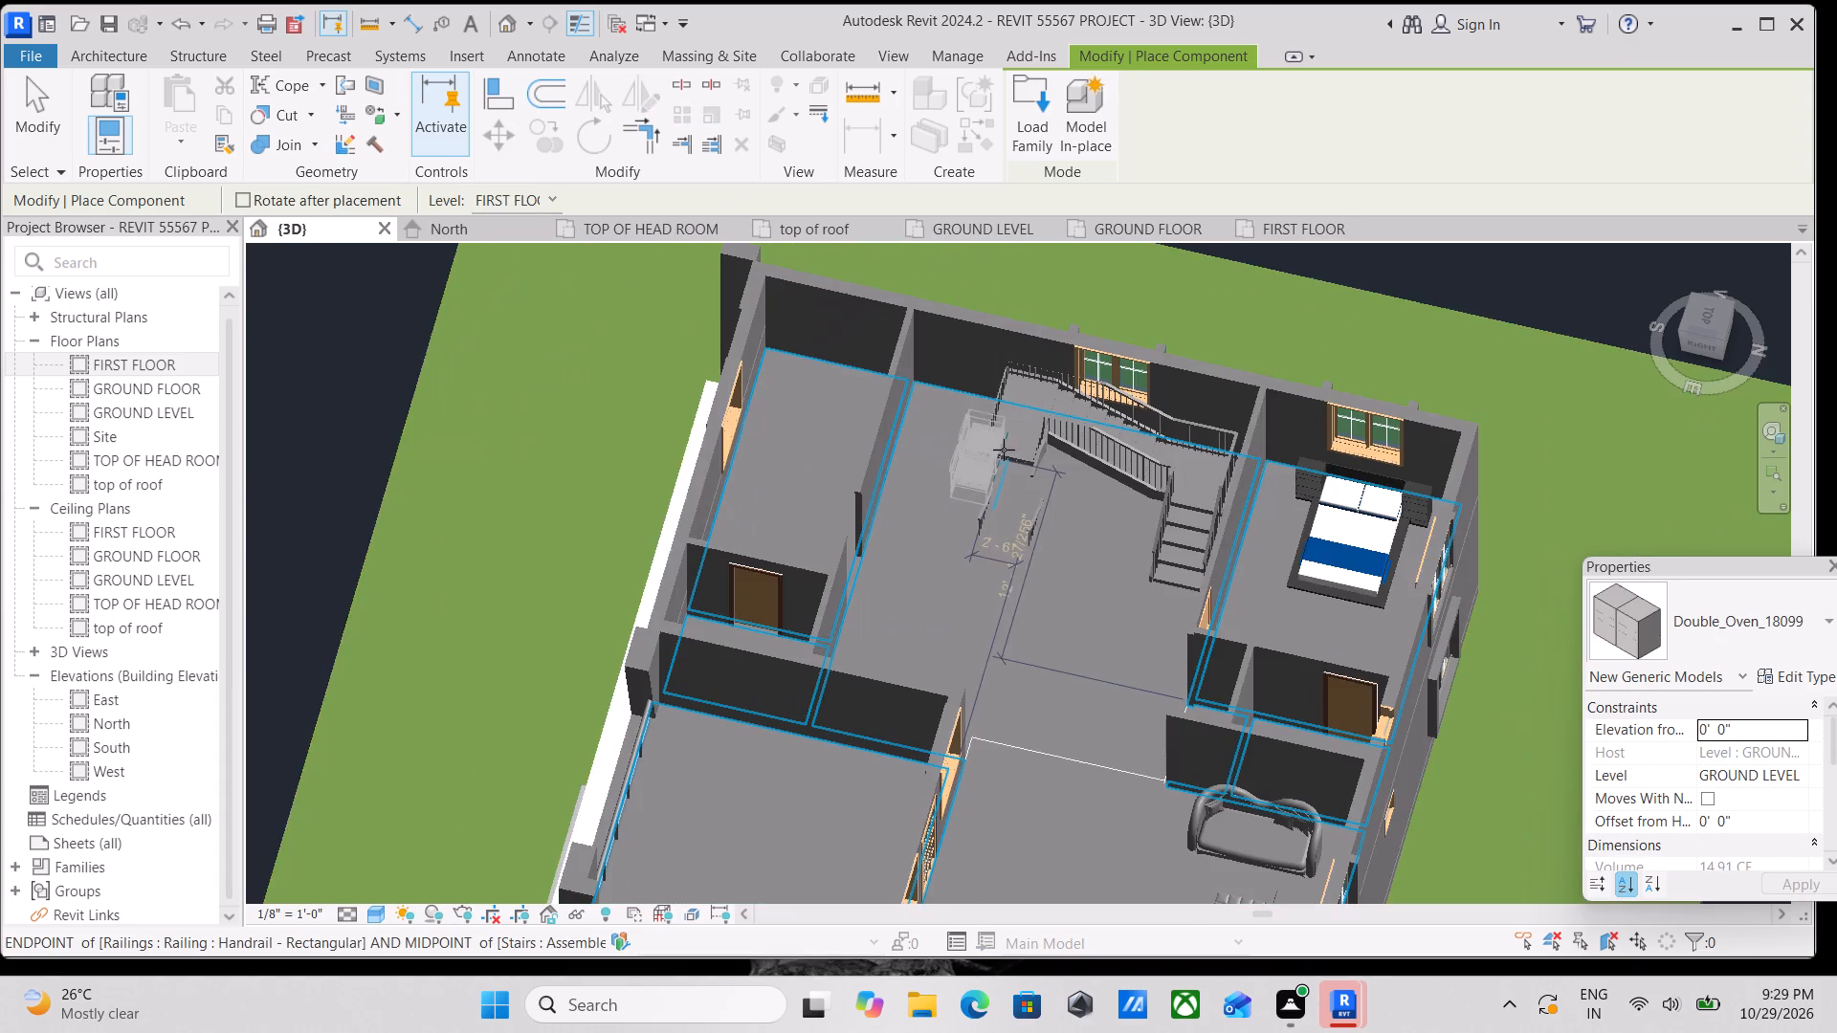
scroll(958, 422, "up", 3)
key("Escape")
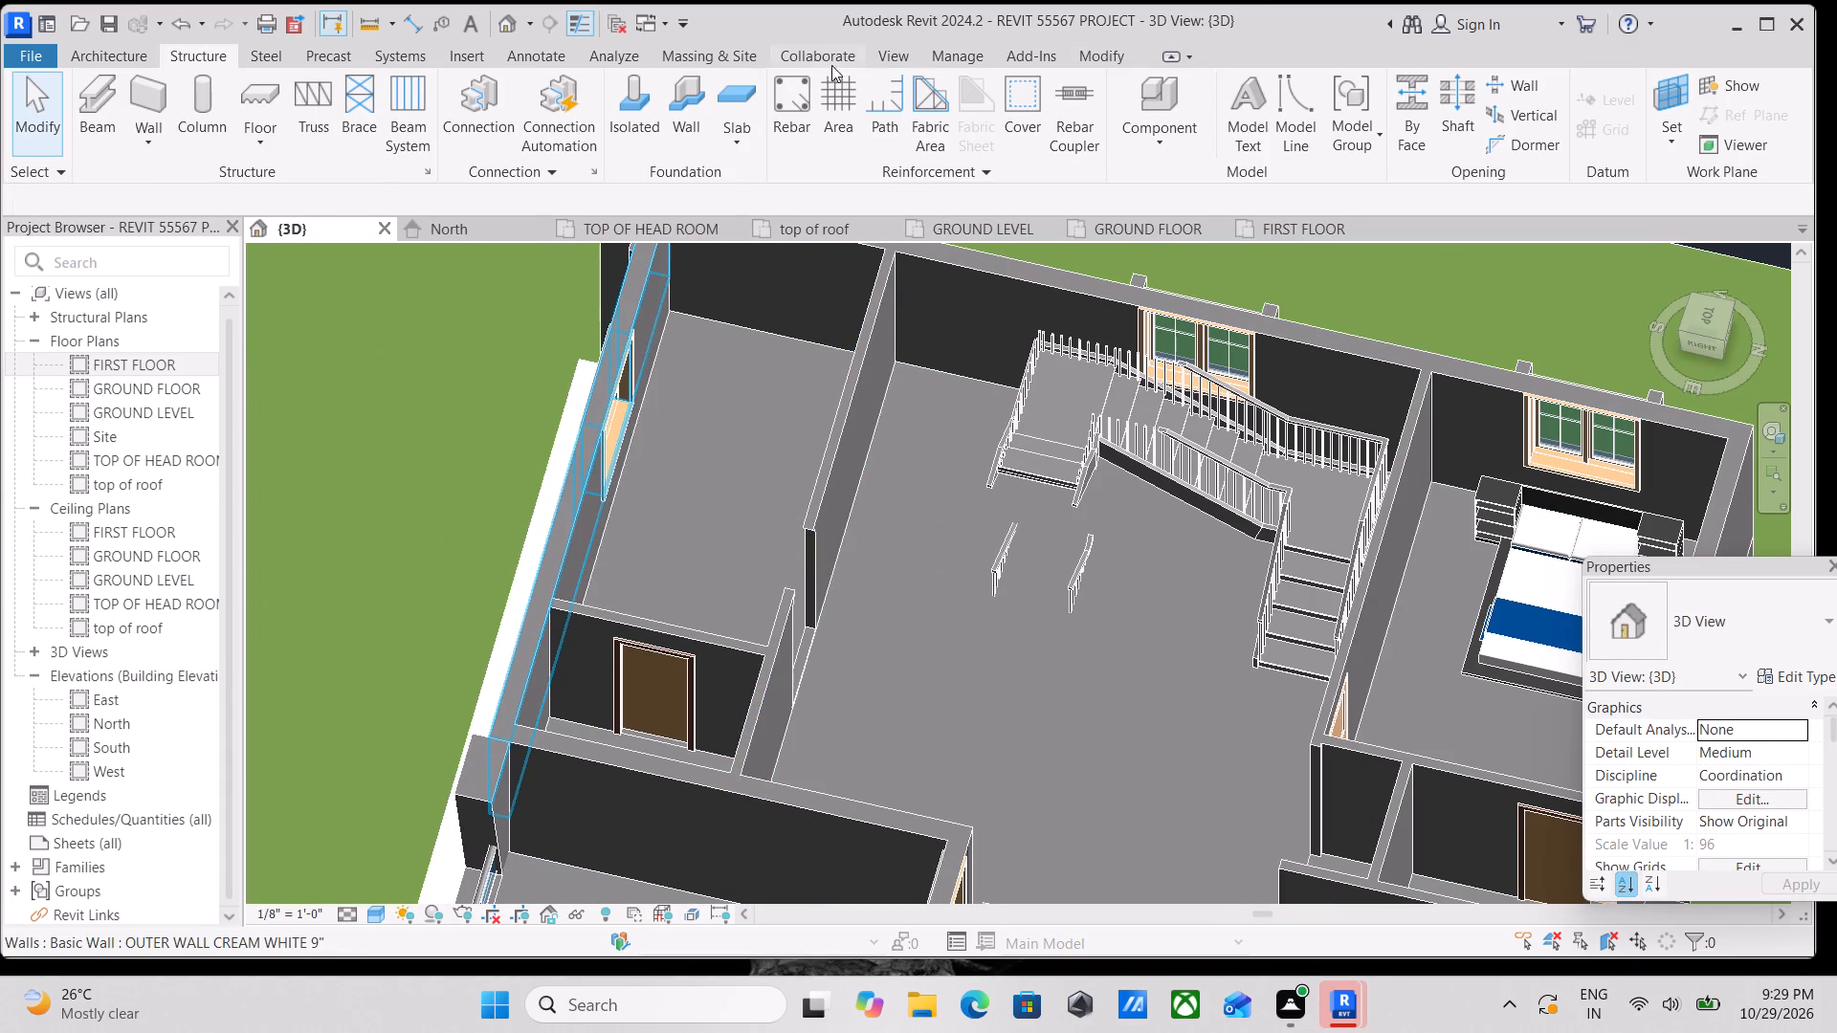
Examine the family previews in the KITCHEN folder again, from the complete kitchens through the modern kitchens to the stove and ovens.
left_click(466, 50)
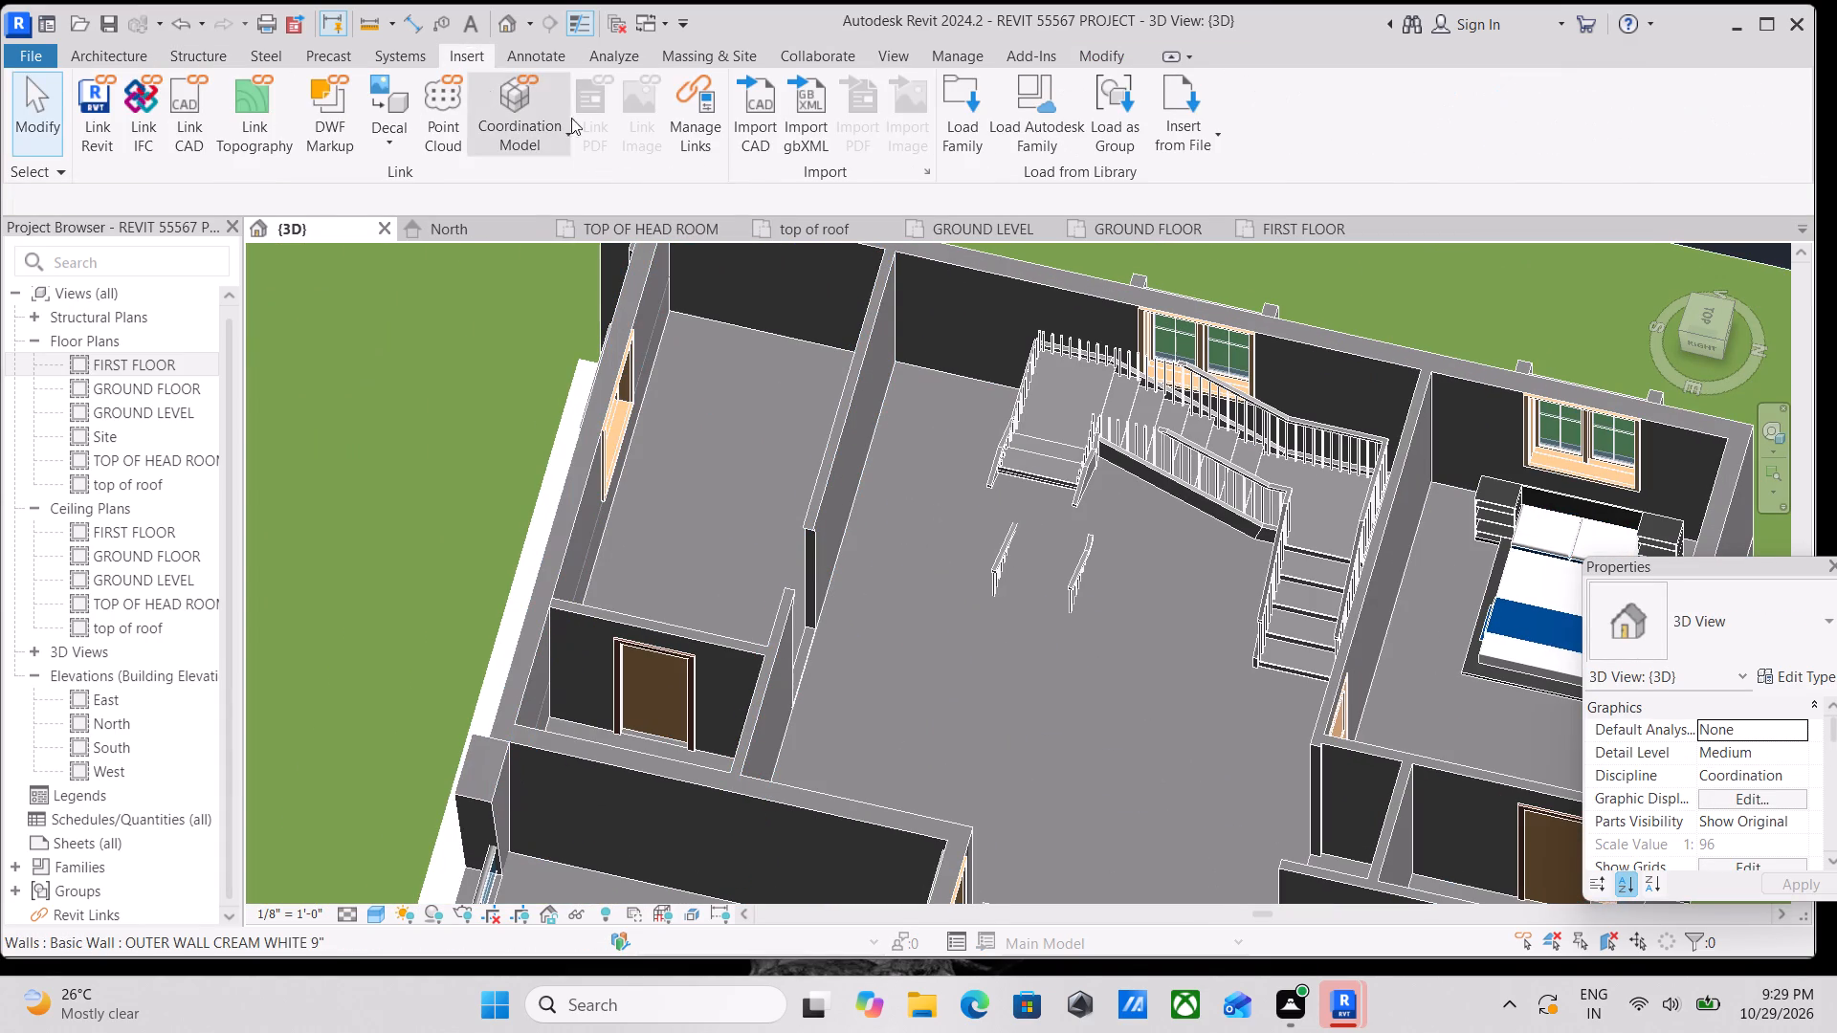
left_click(955, 99)
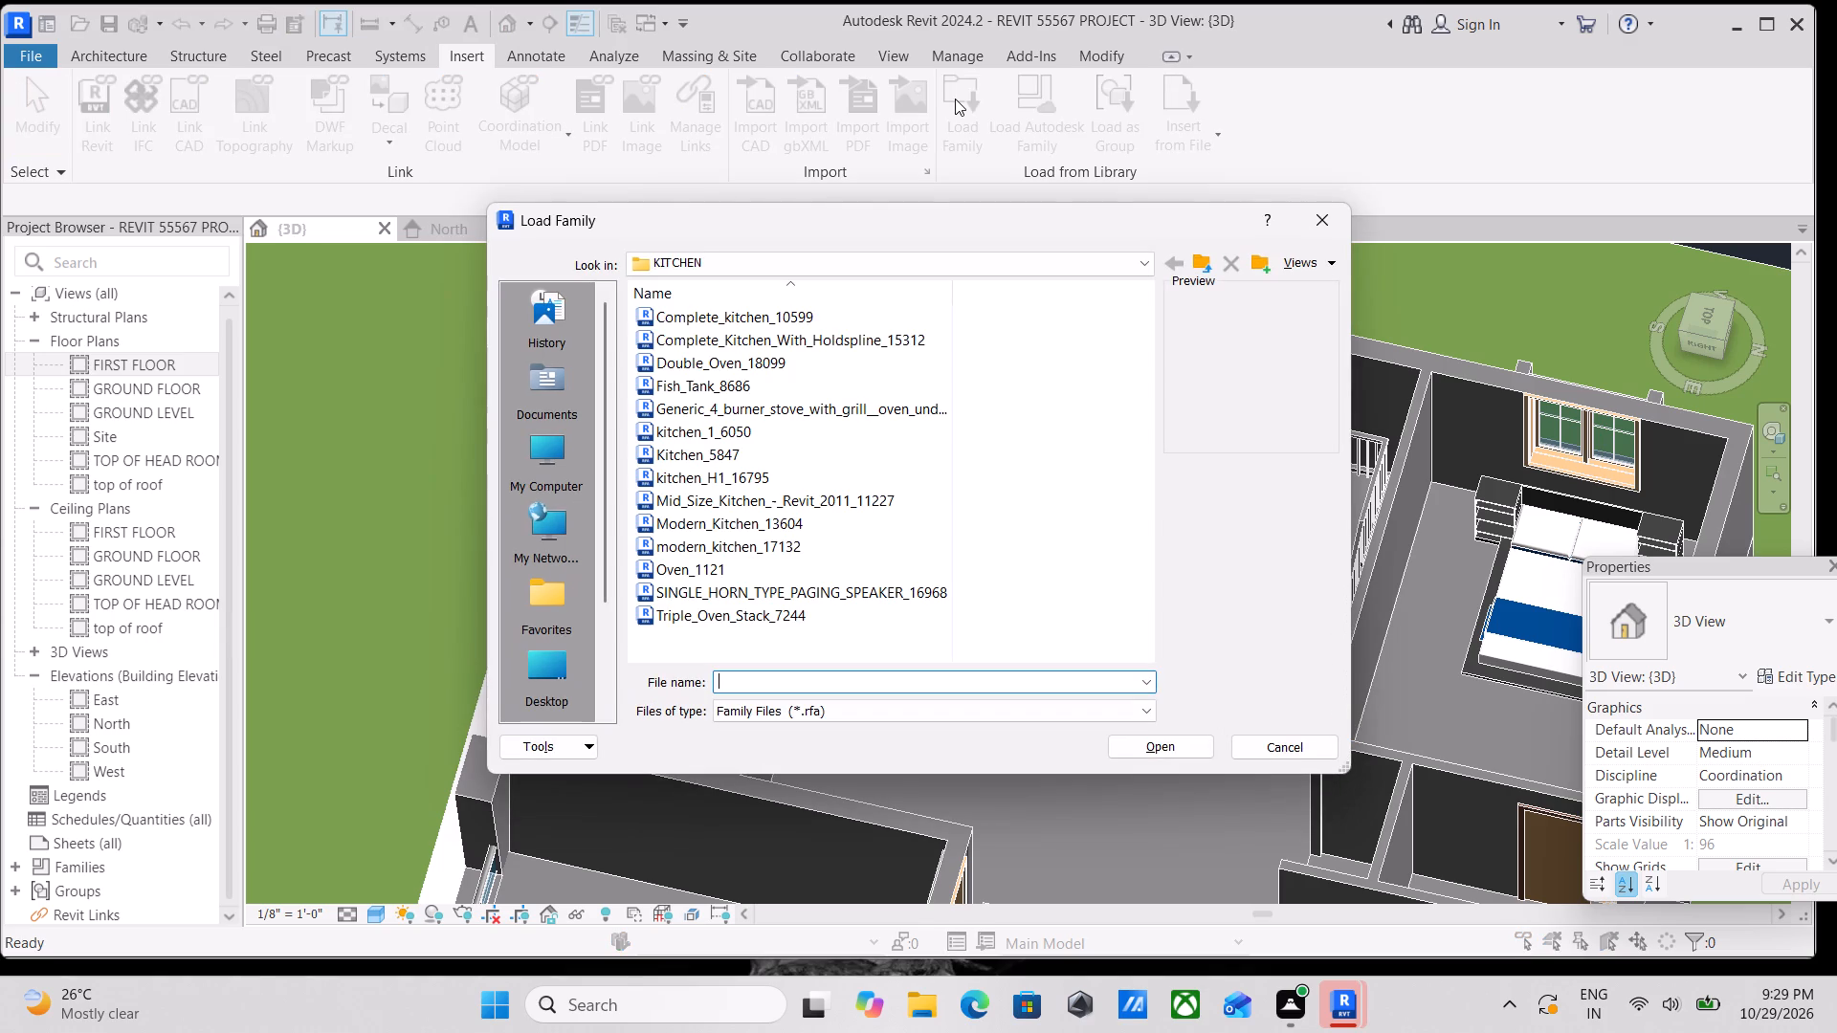
left_click(718, 313)
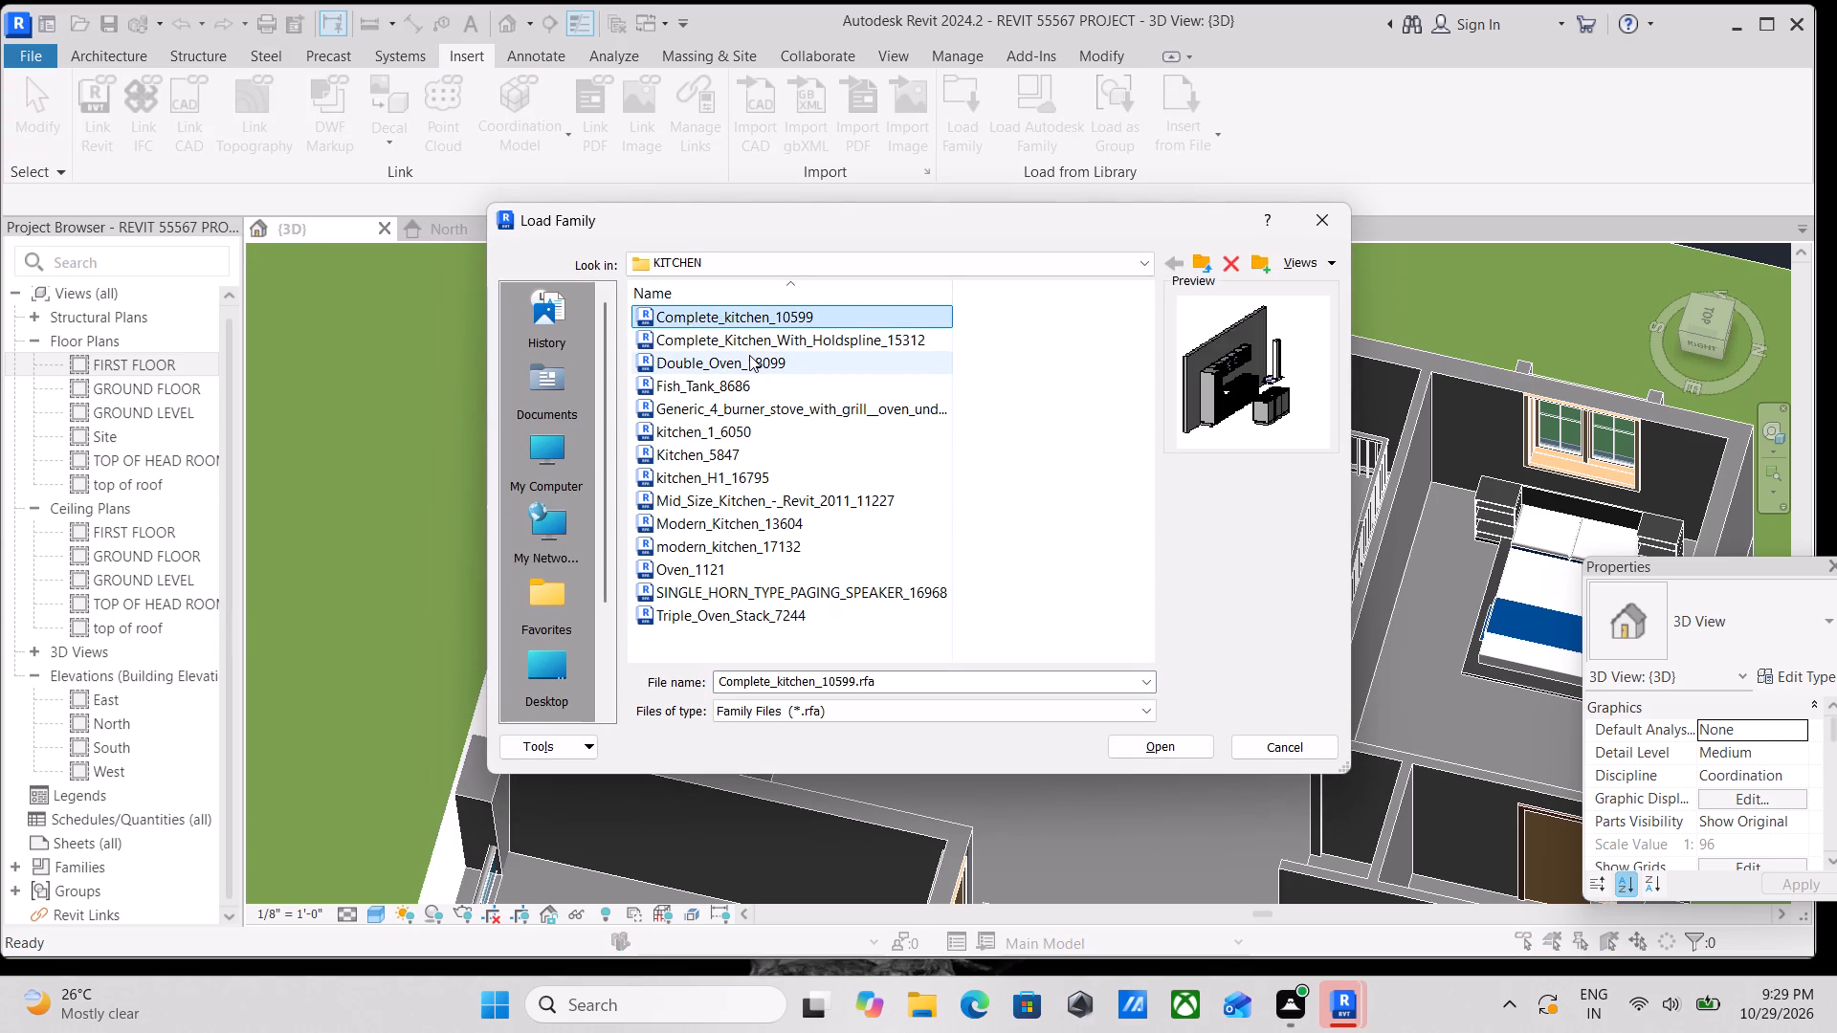
left_click(746, 341)
left_click(750, 359)
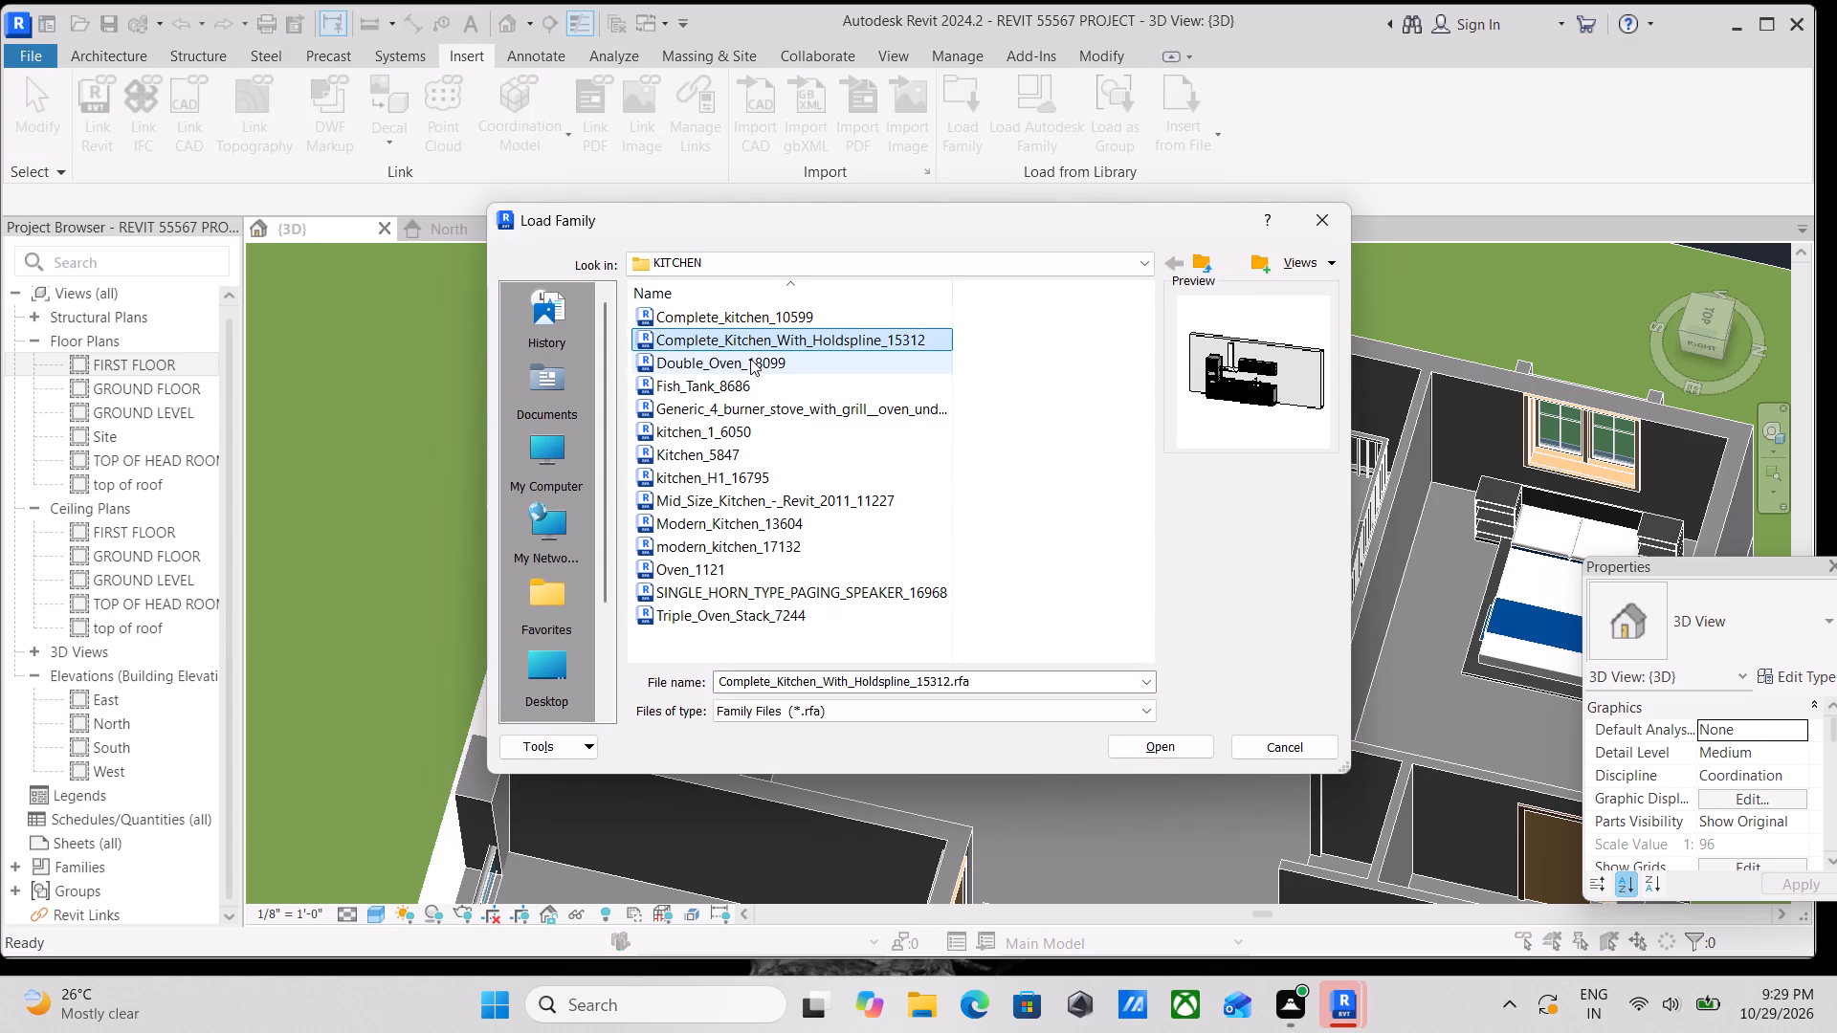
left_click(745, 384)
left_click(763, 430)
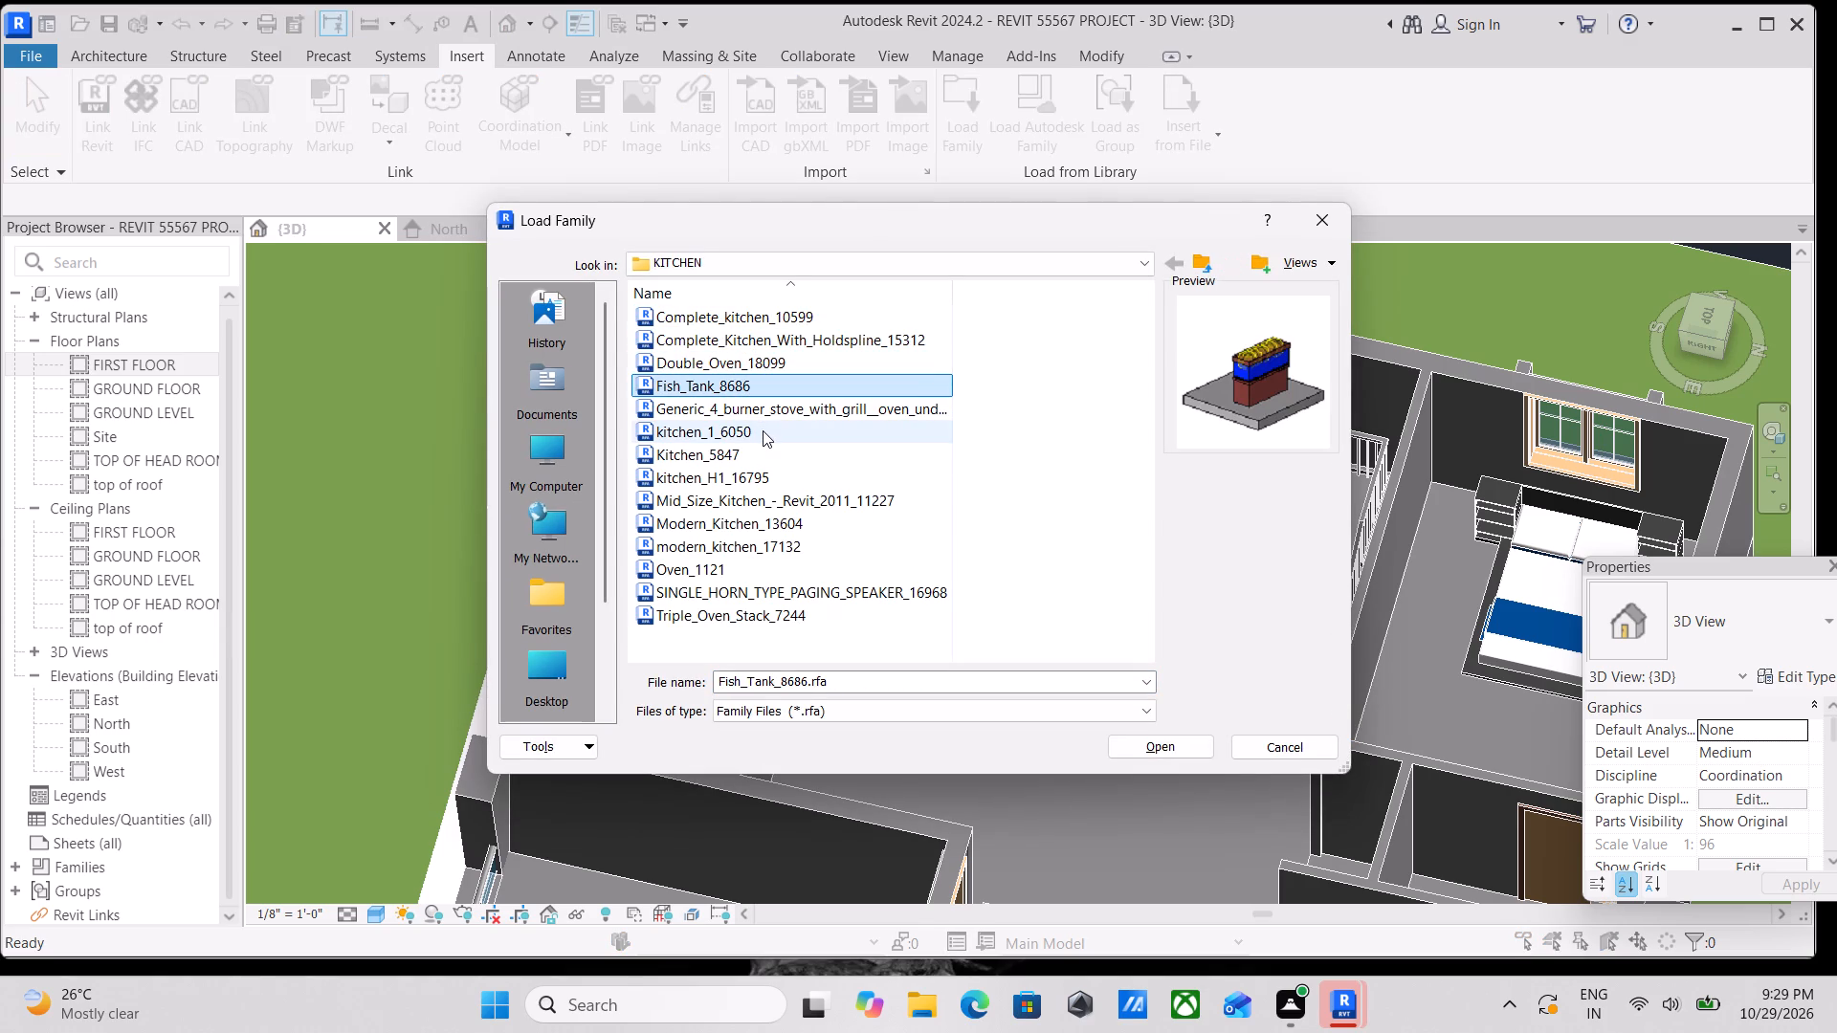
left_click(708, 456)
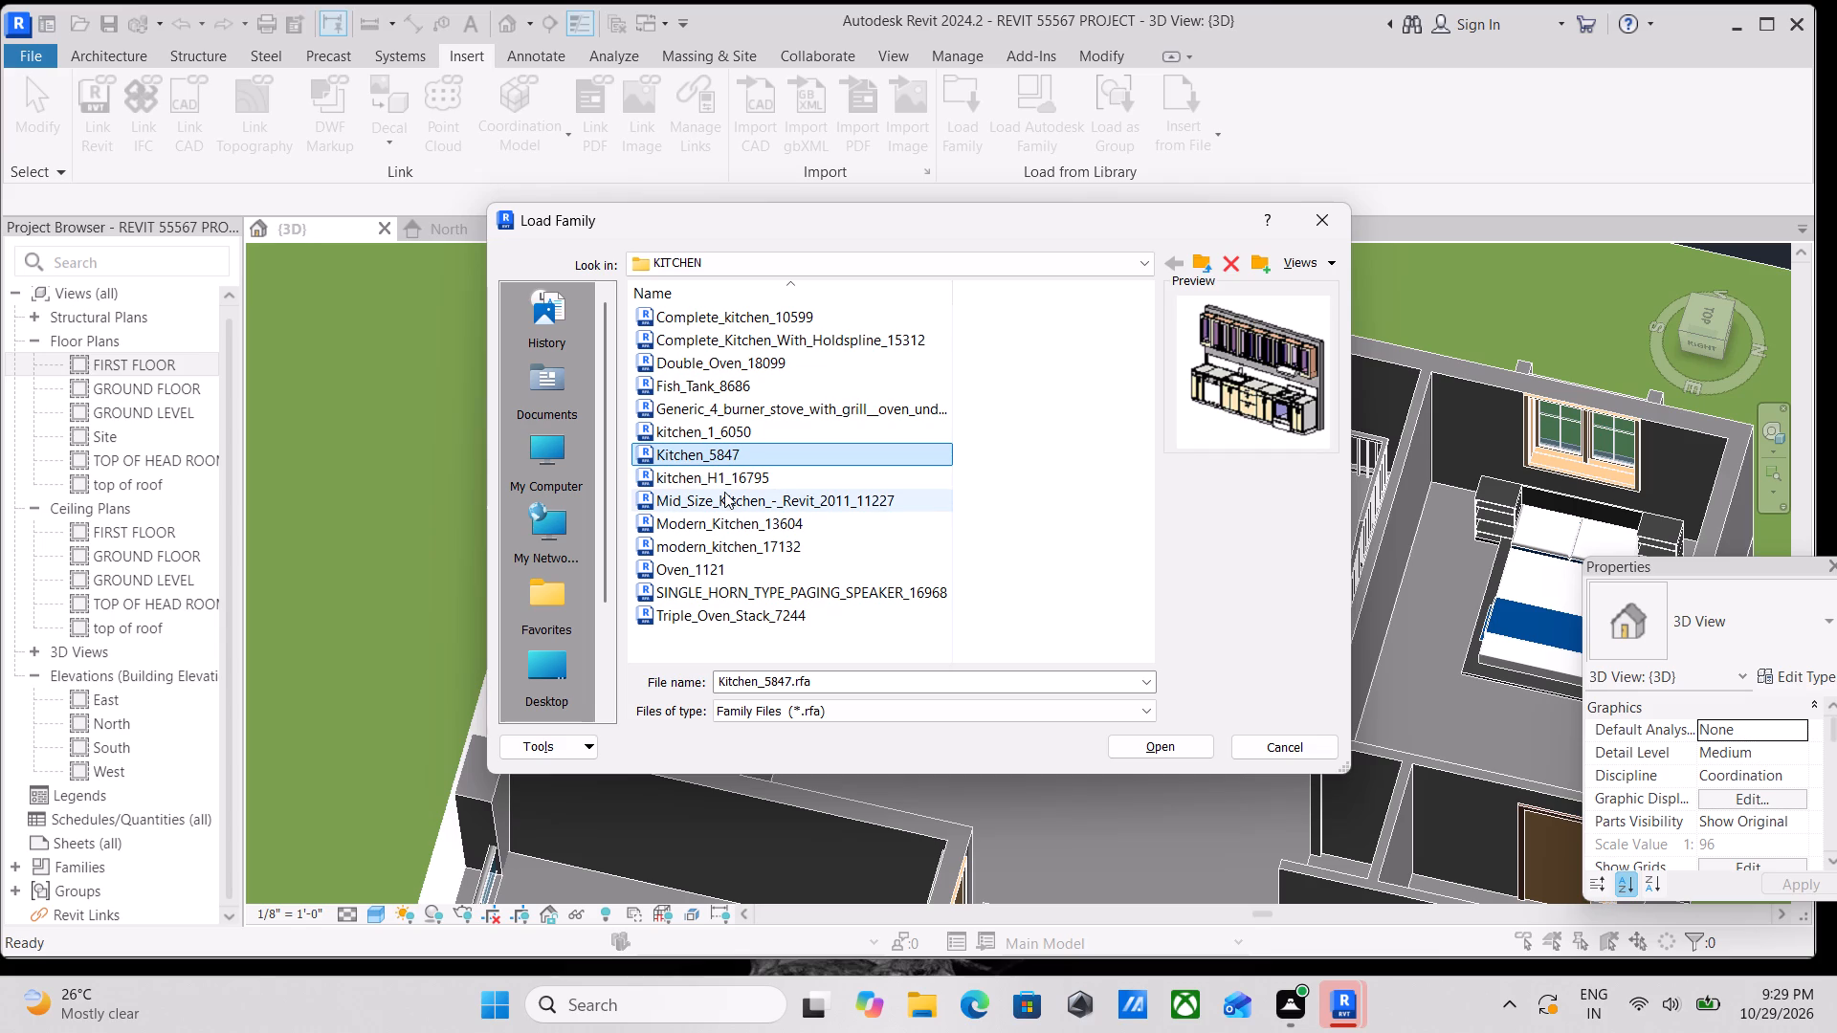
left_click(716, 478)
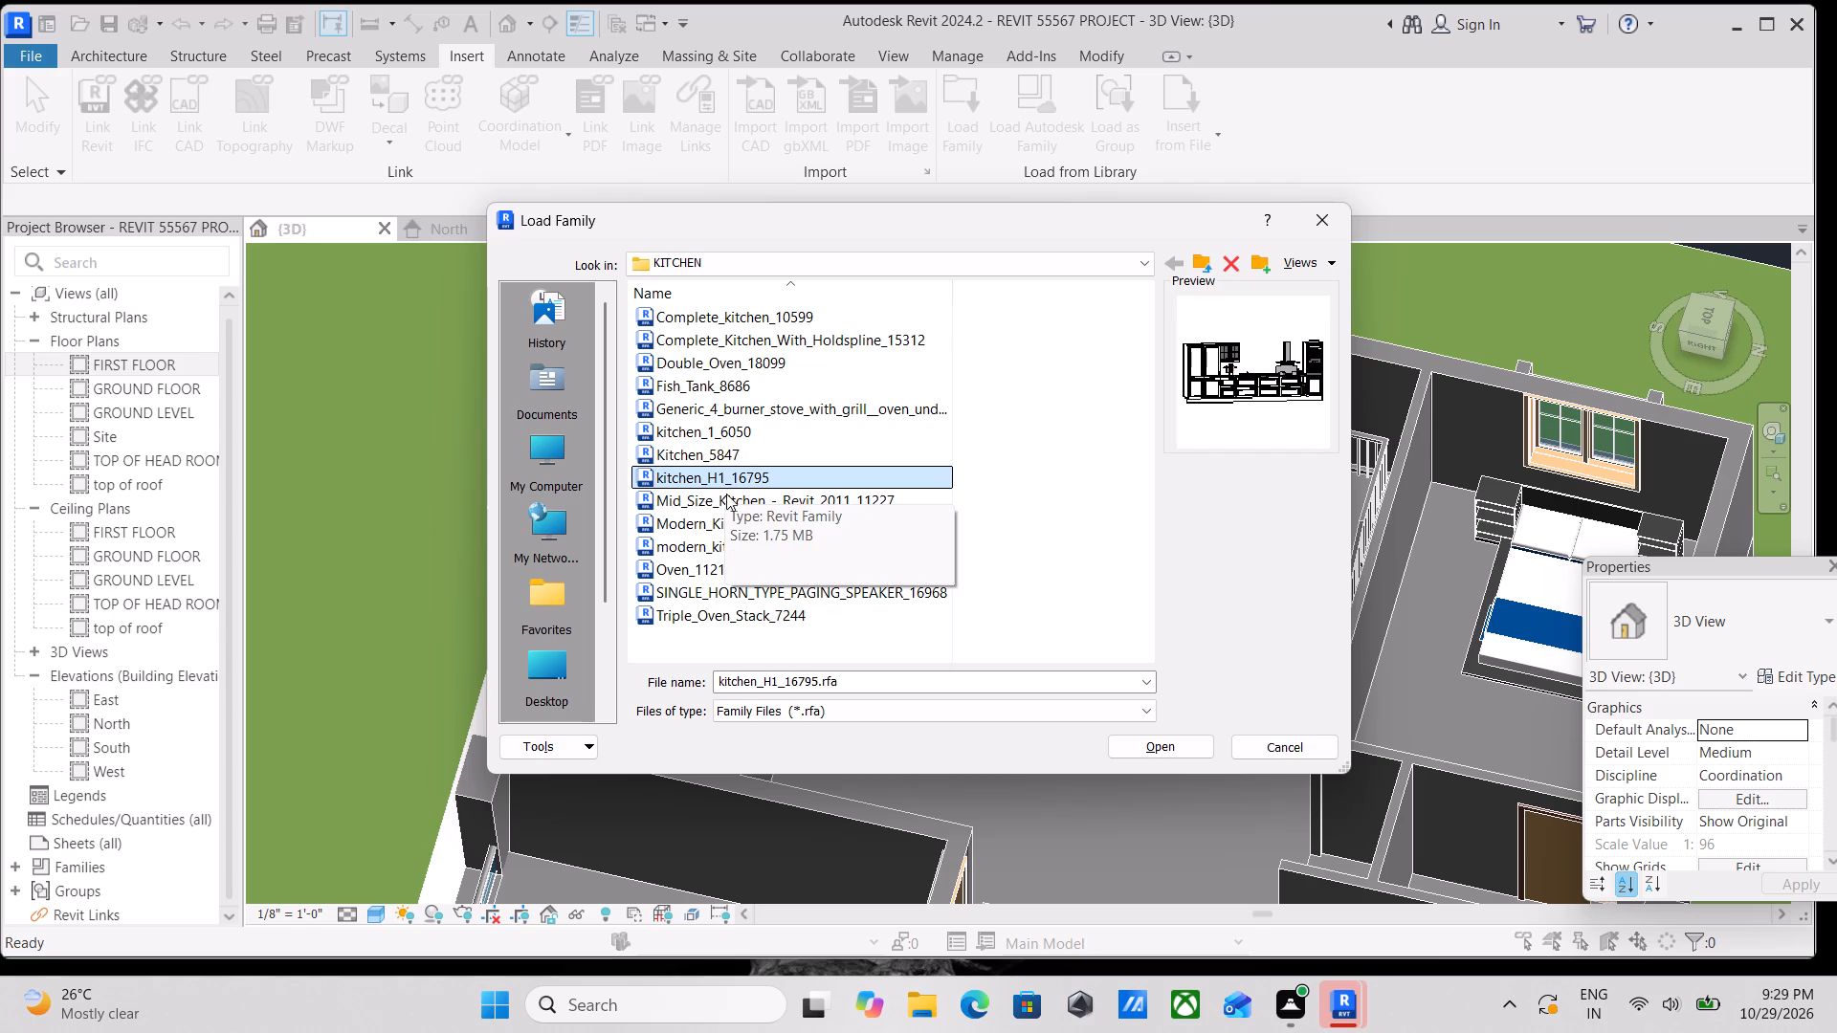
left_click(729, 501)
left_click(733, 531)
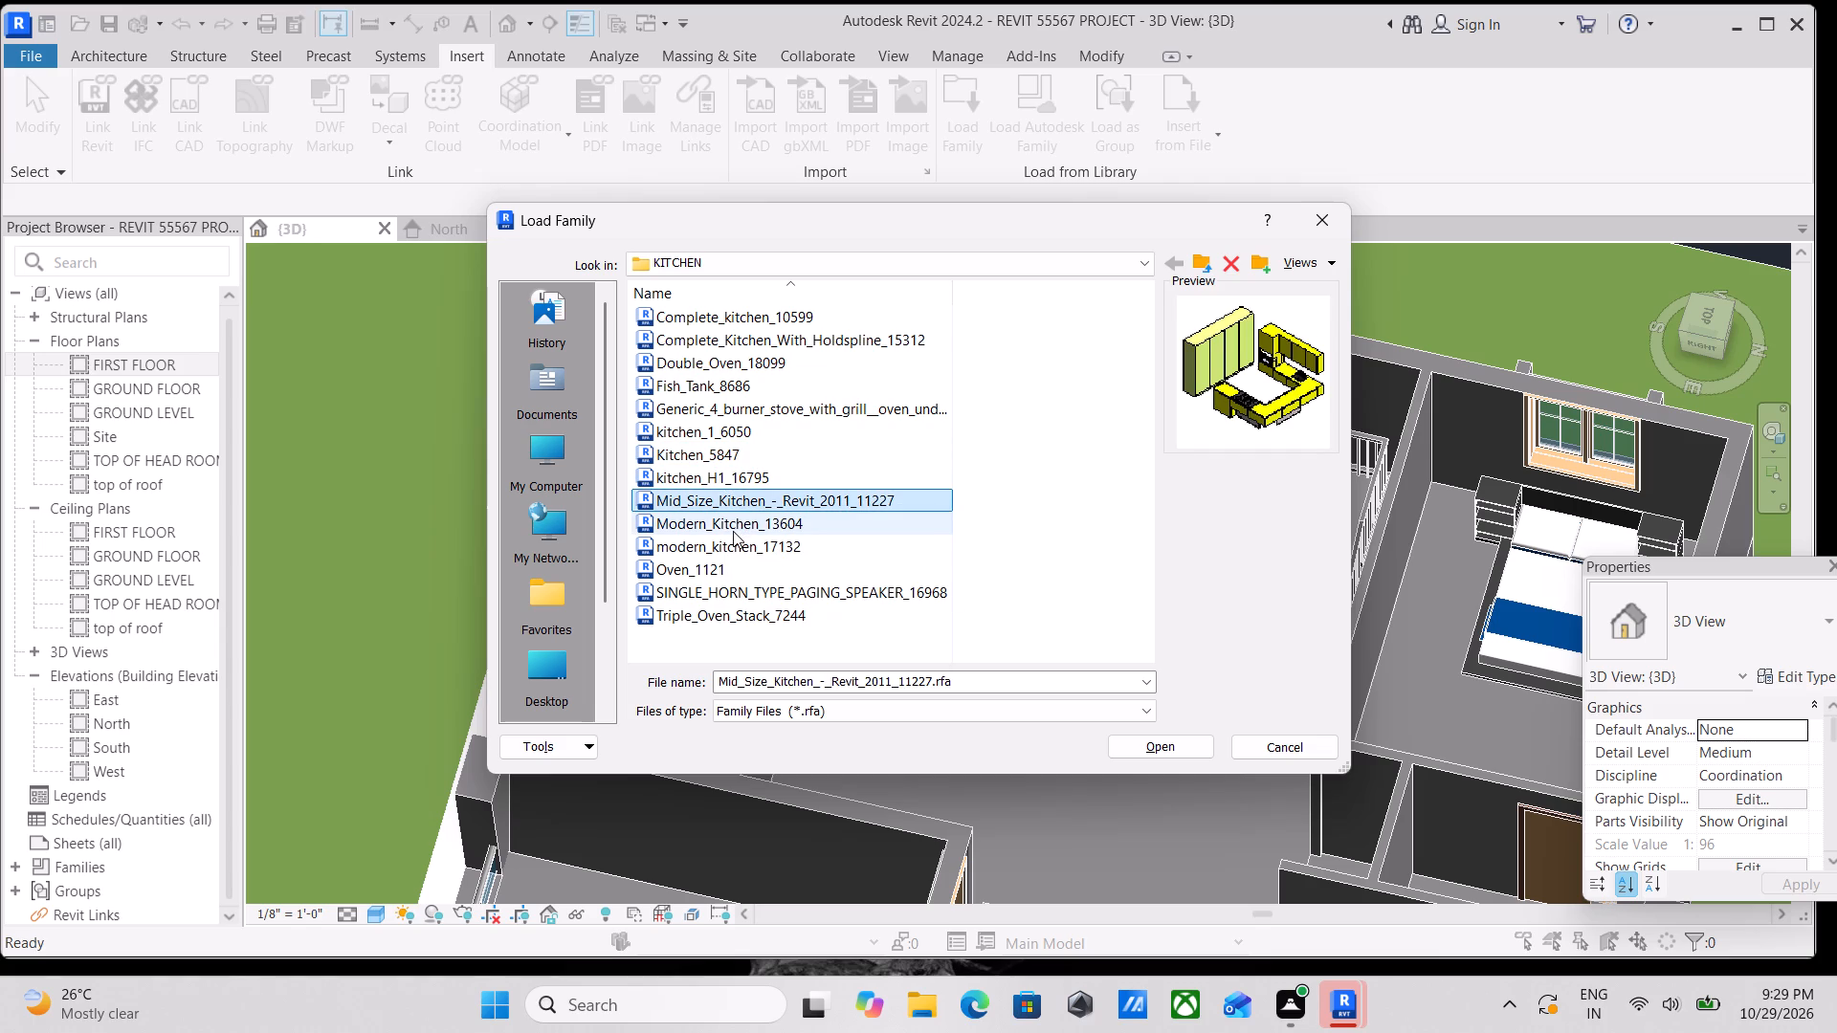
left_click(719, 546)
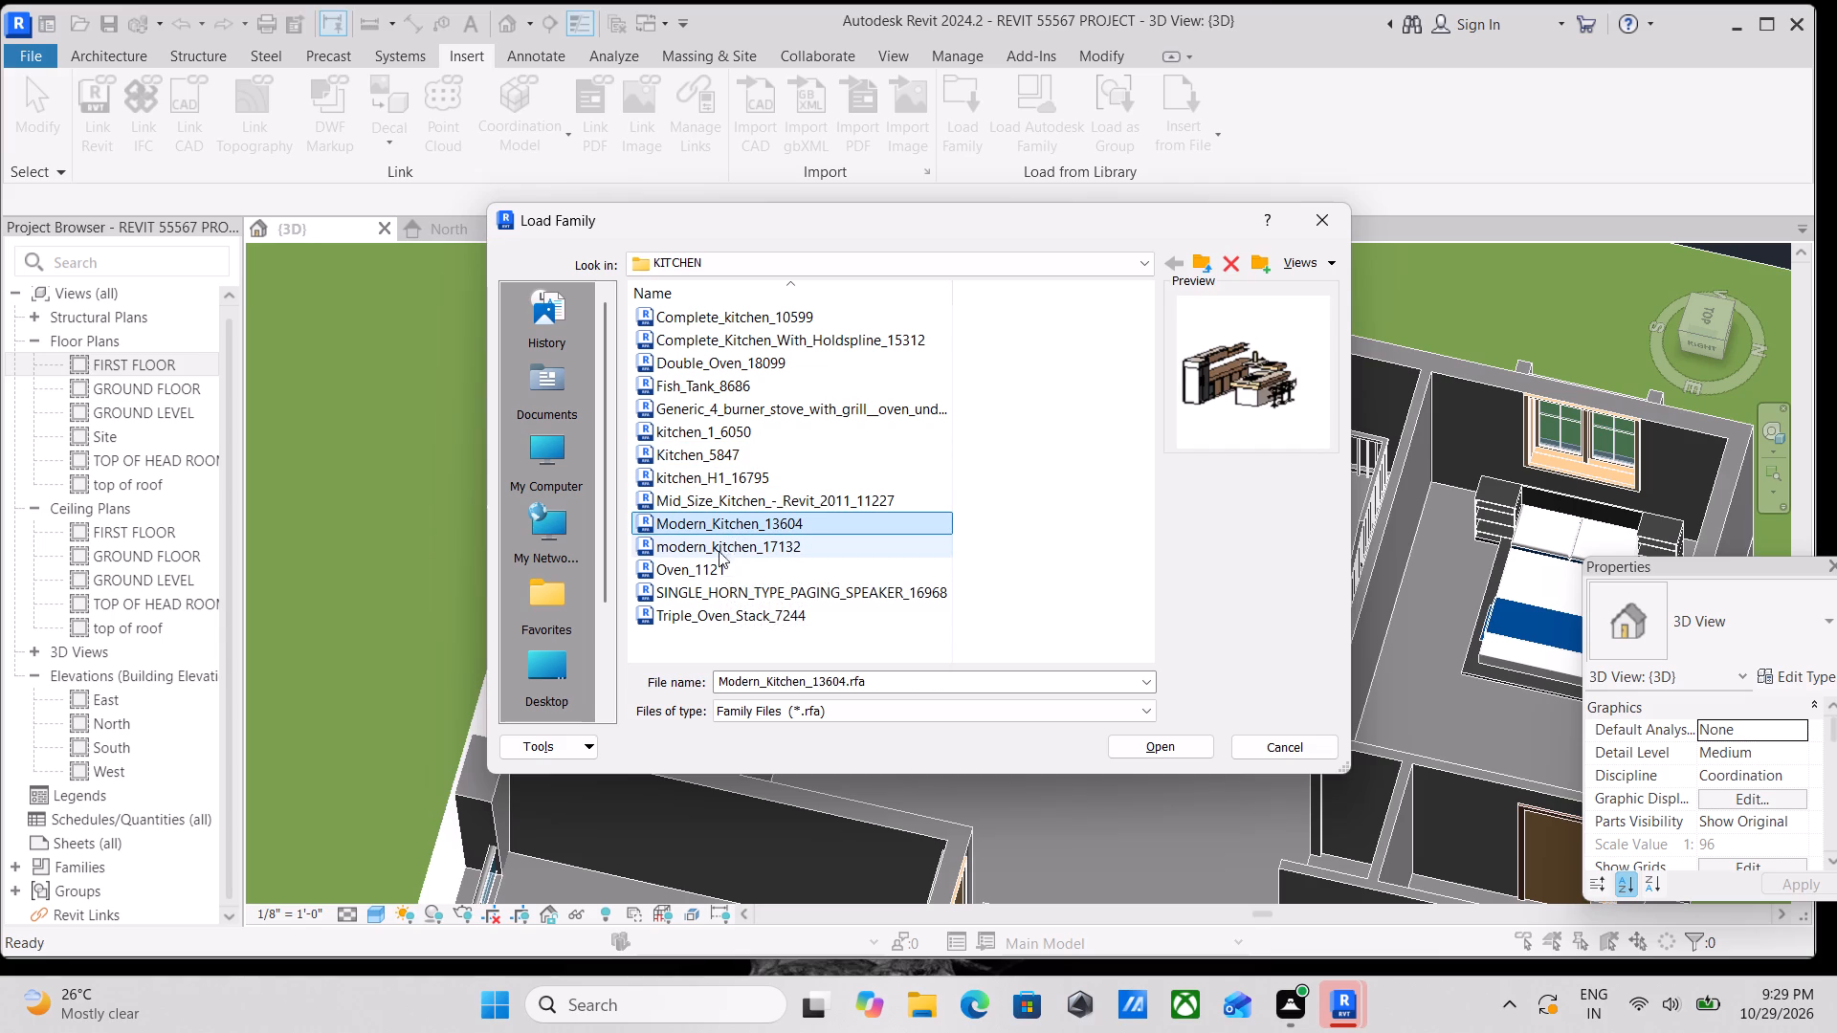
left_click(708, 564)
left_click(708, 581)
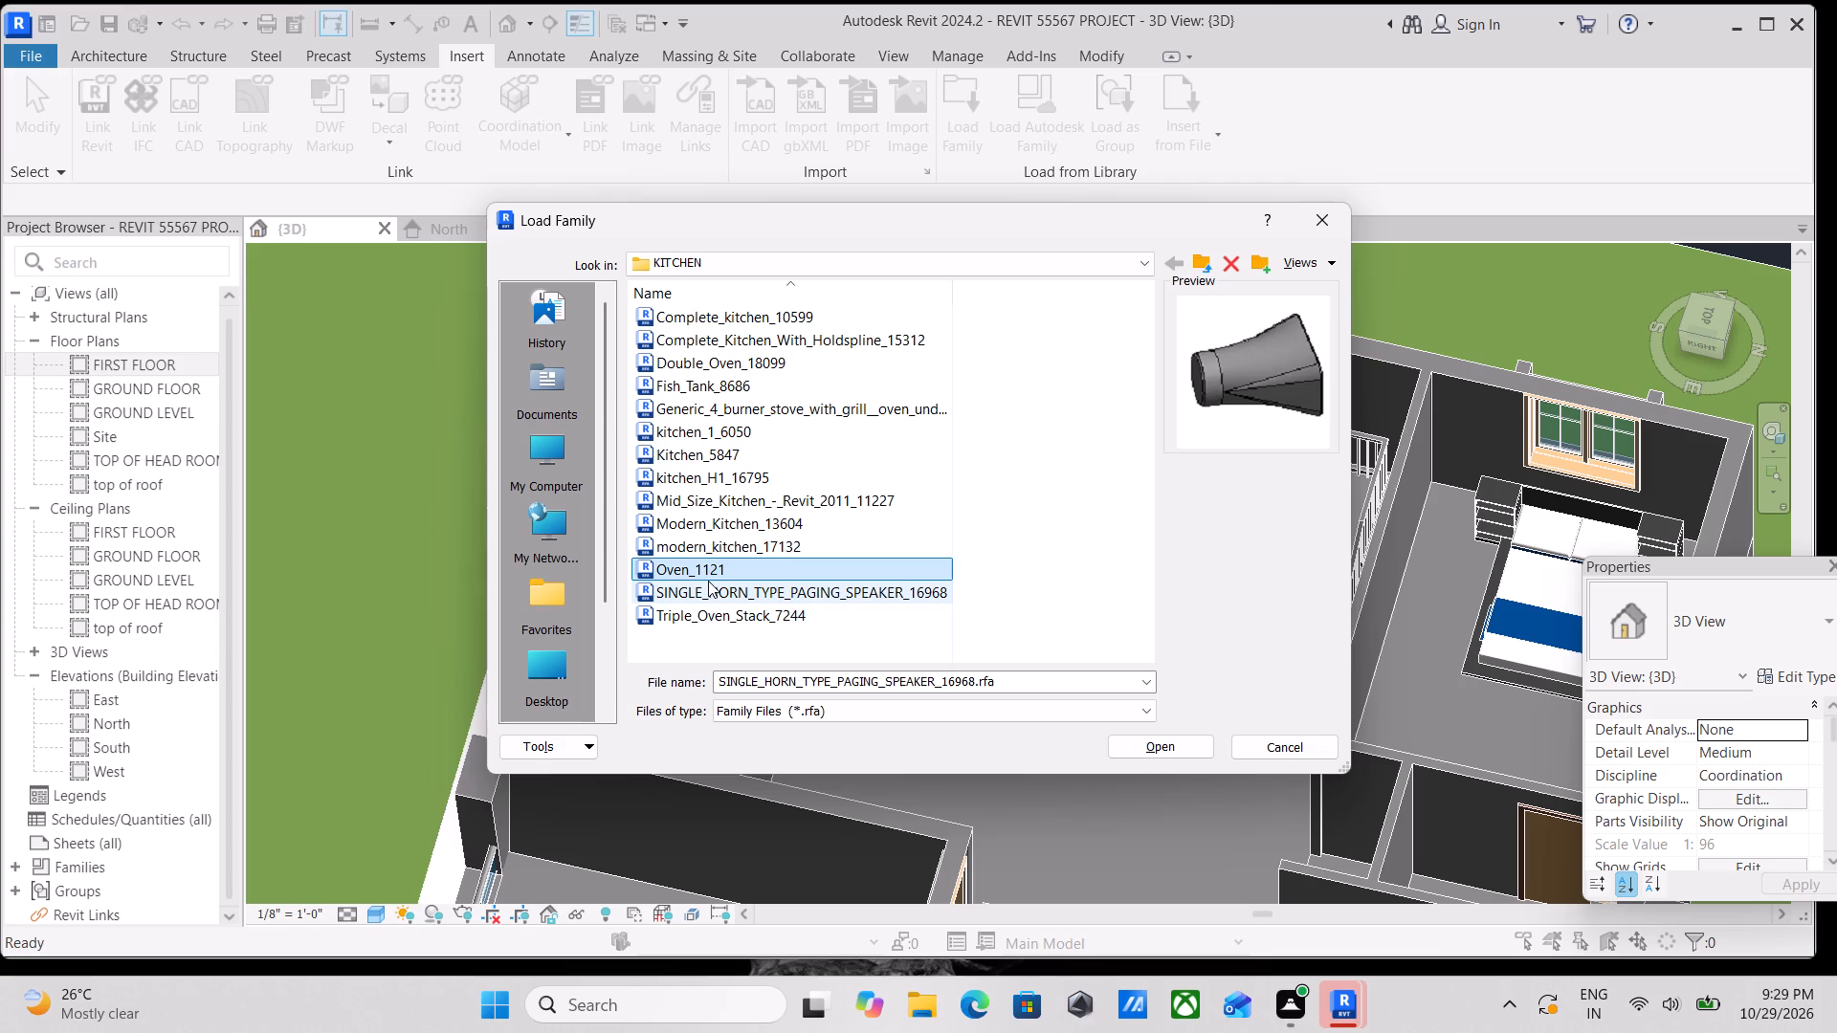
left_click(708, 604)
left_click(694, 429)
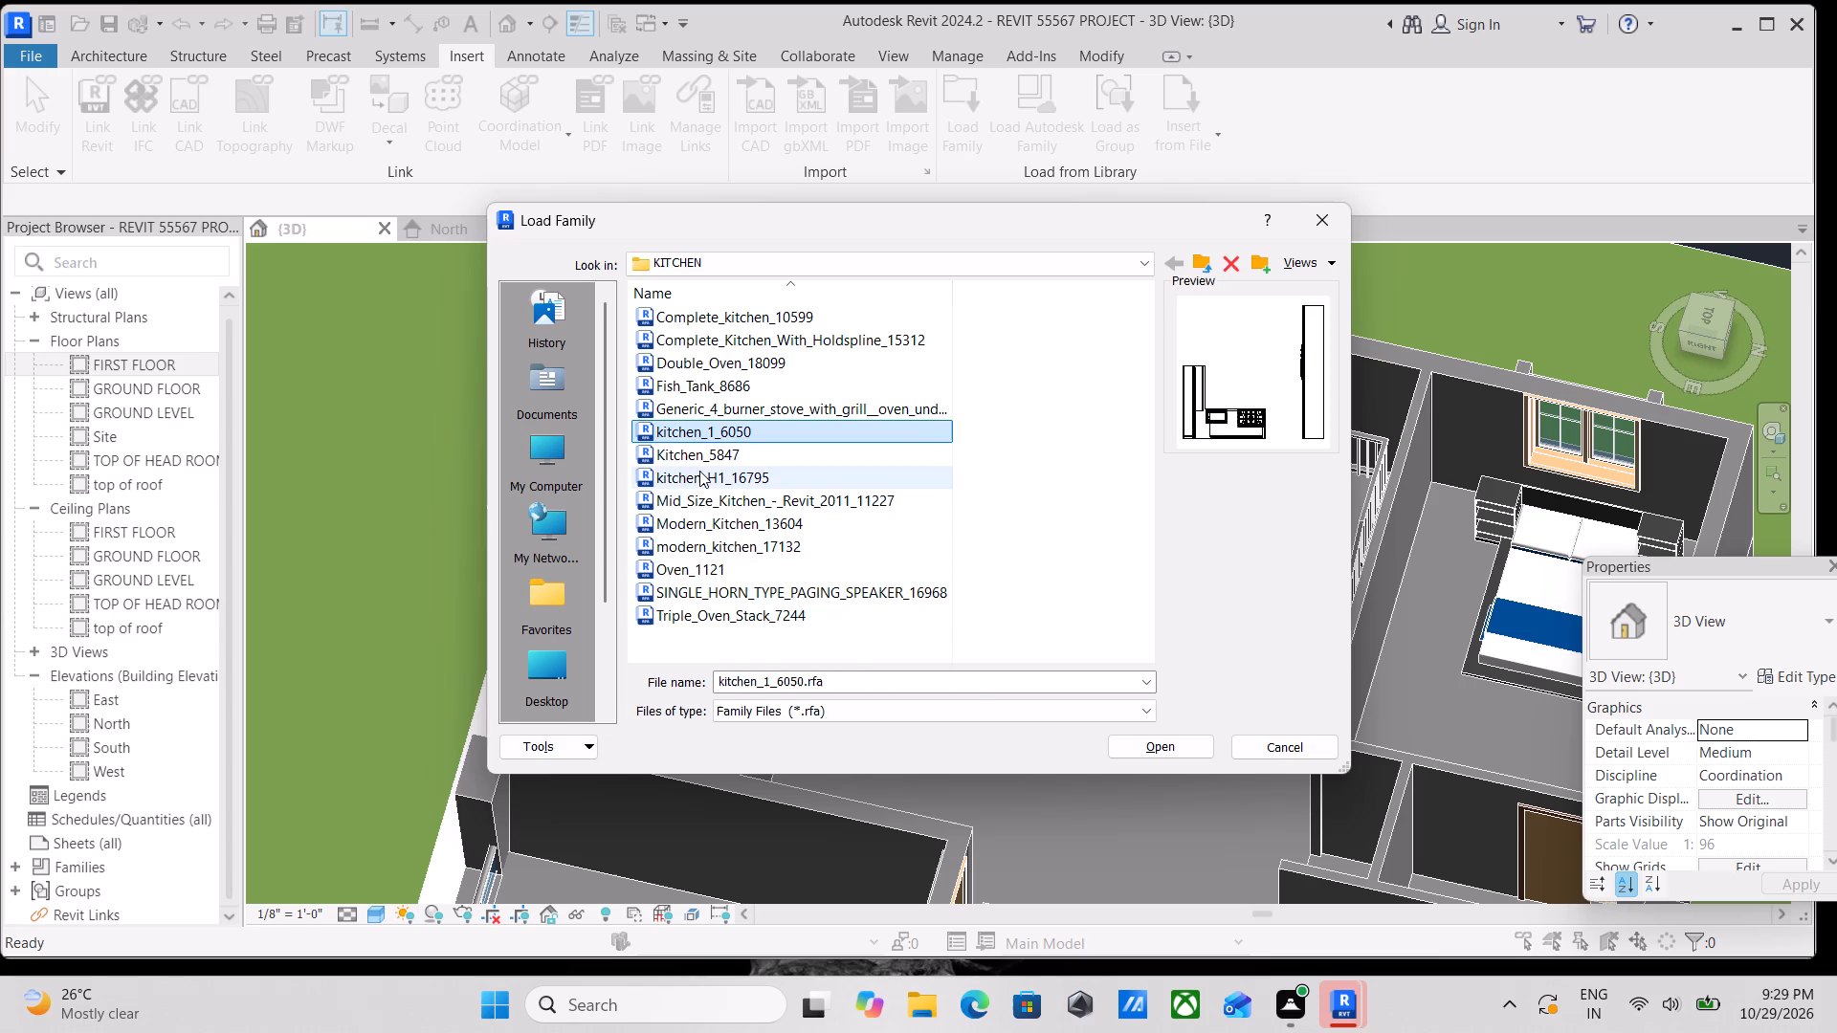
left_click(699, 471)
left_click(699, 403)
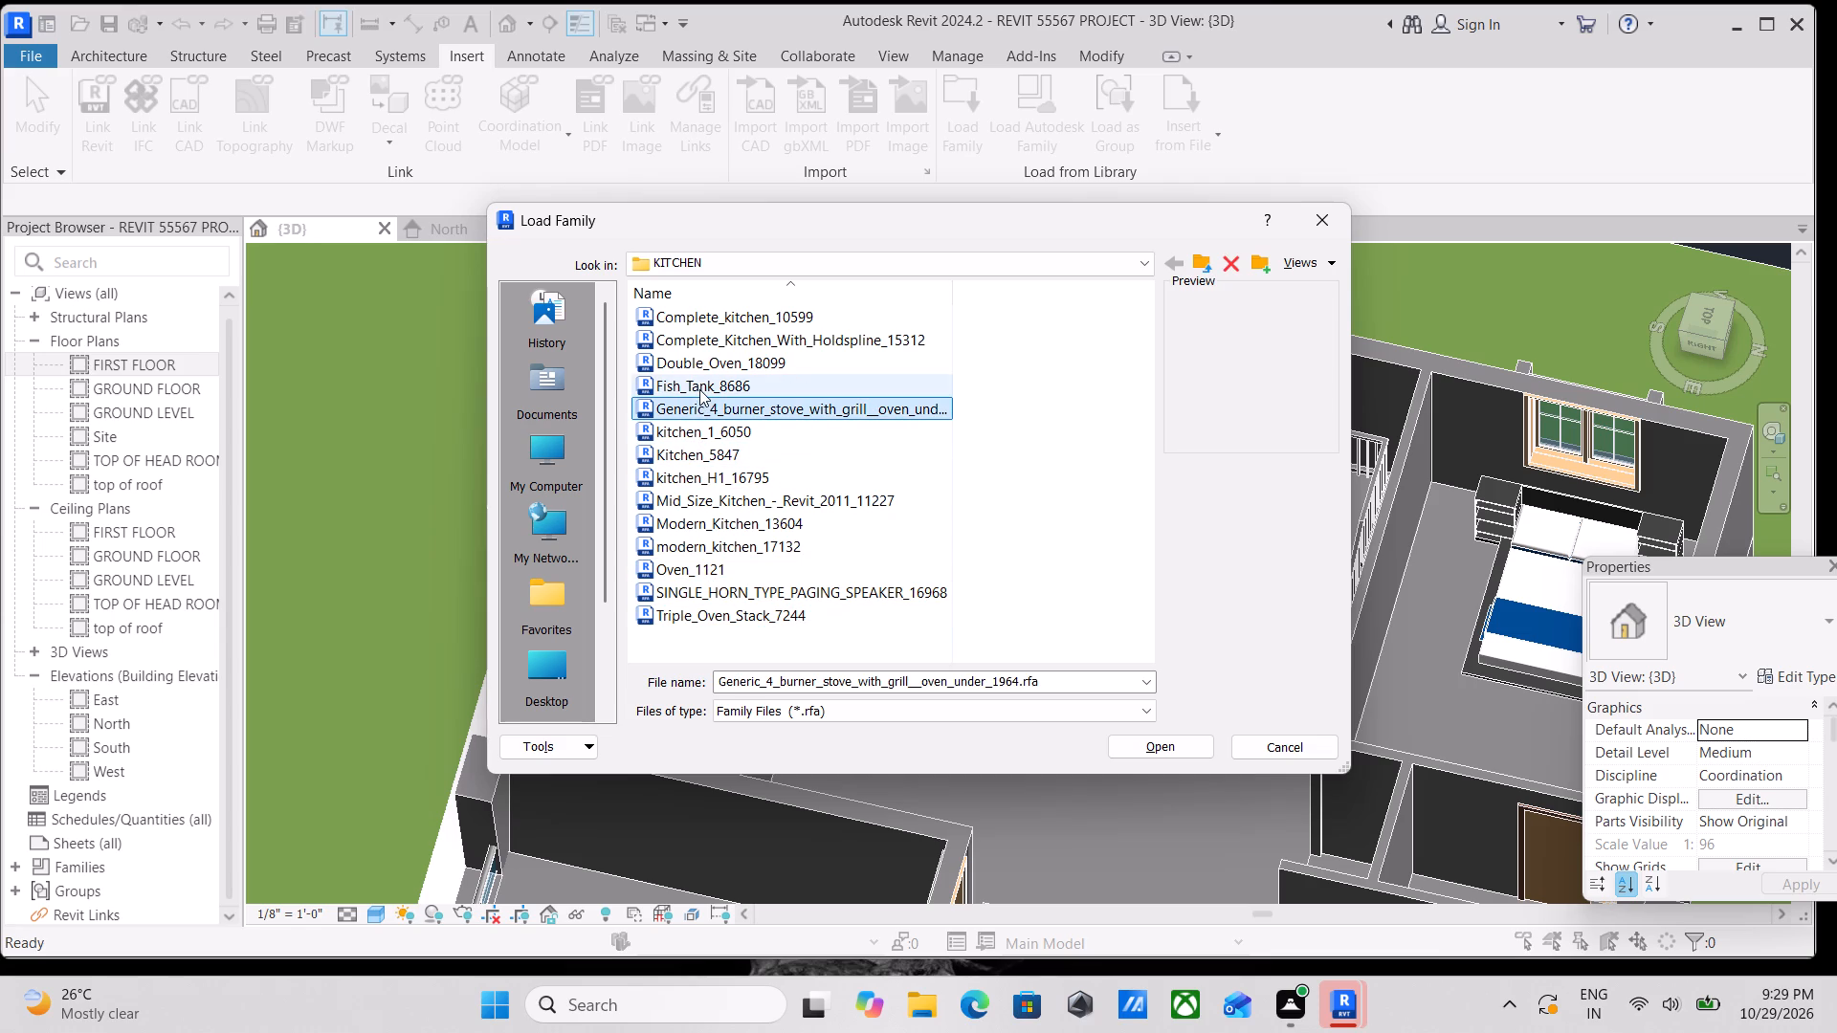
left_click(699, 385)
Load the kitchen_H1_16795 family from the KITCHEN folder into the project.
left_click(701, 481)
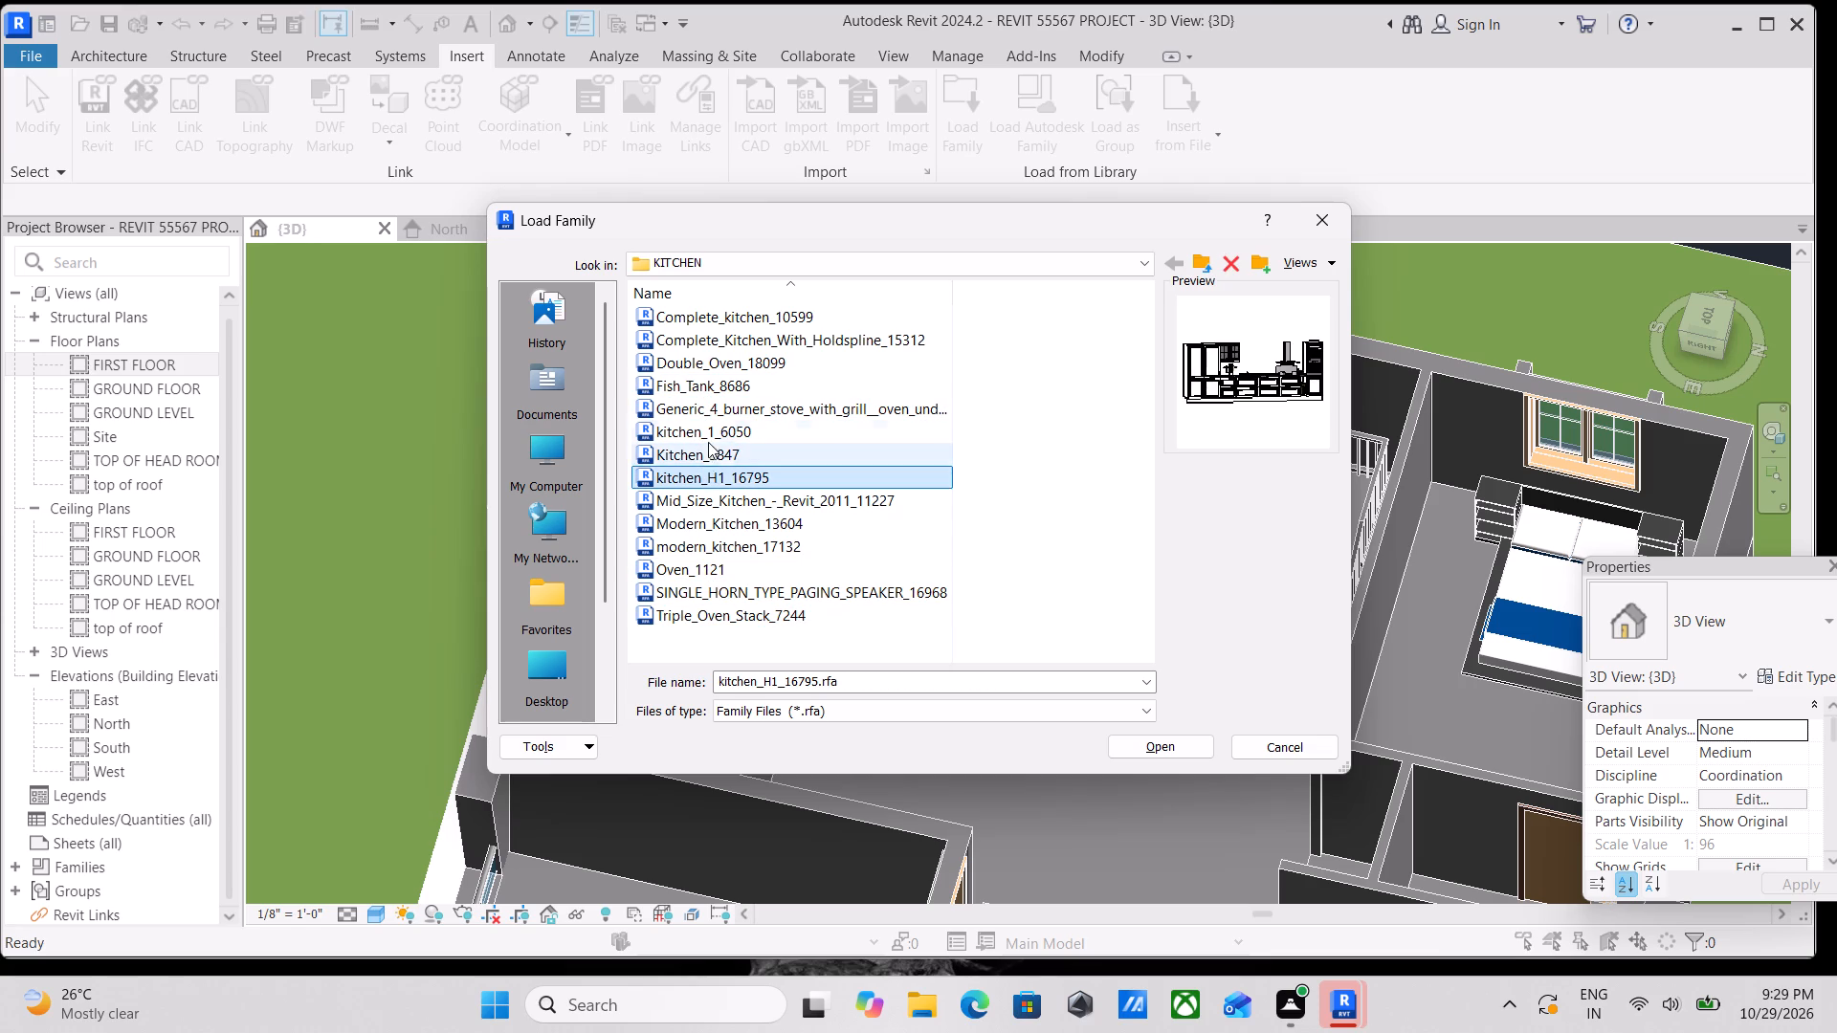
left_click(708, 441)
left_click(711, 486)
left_click(1160, 747)
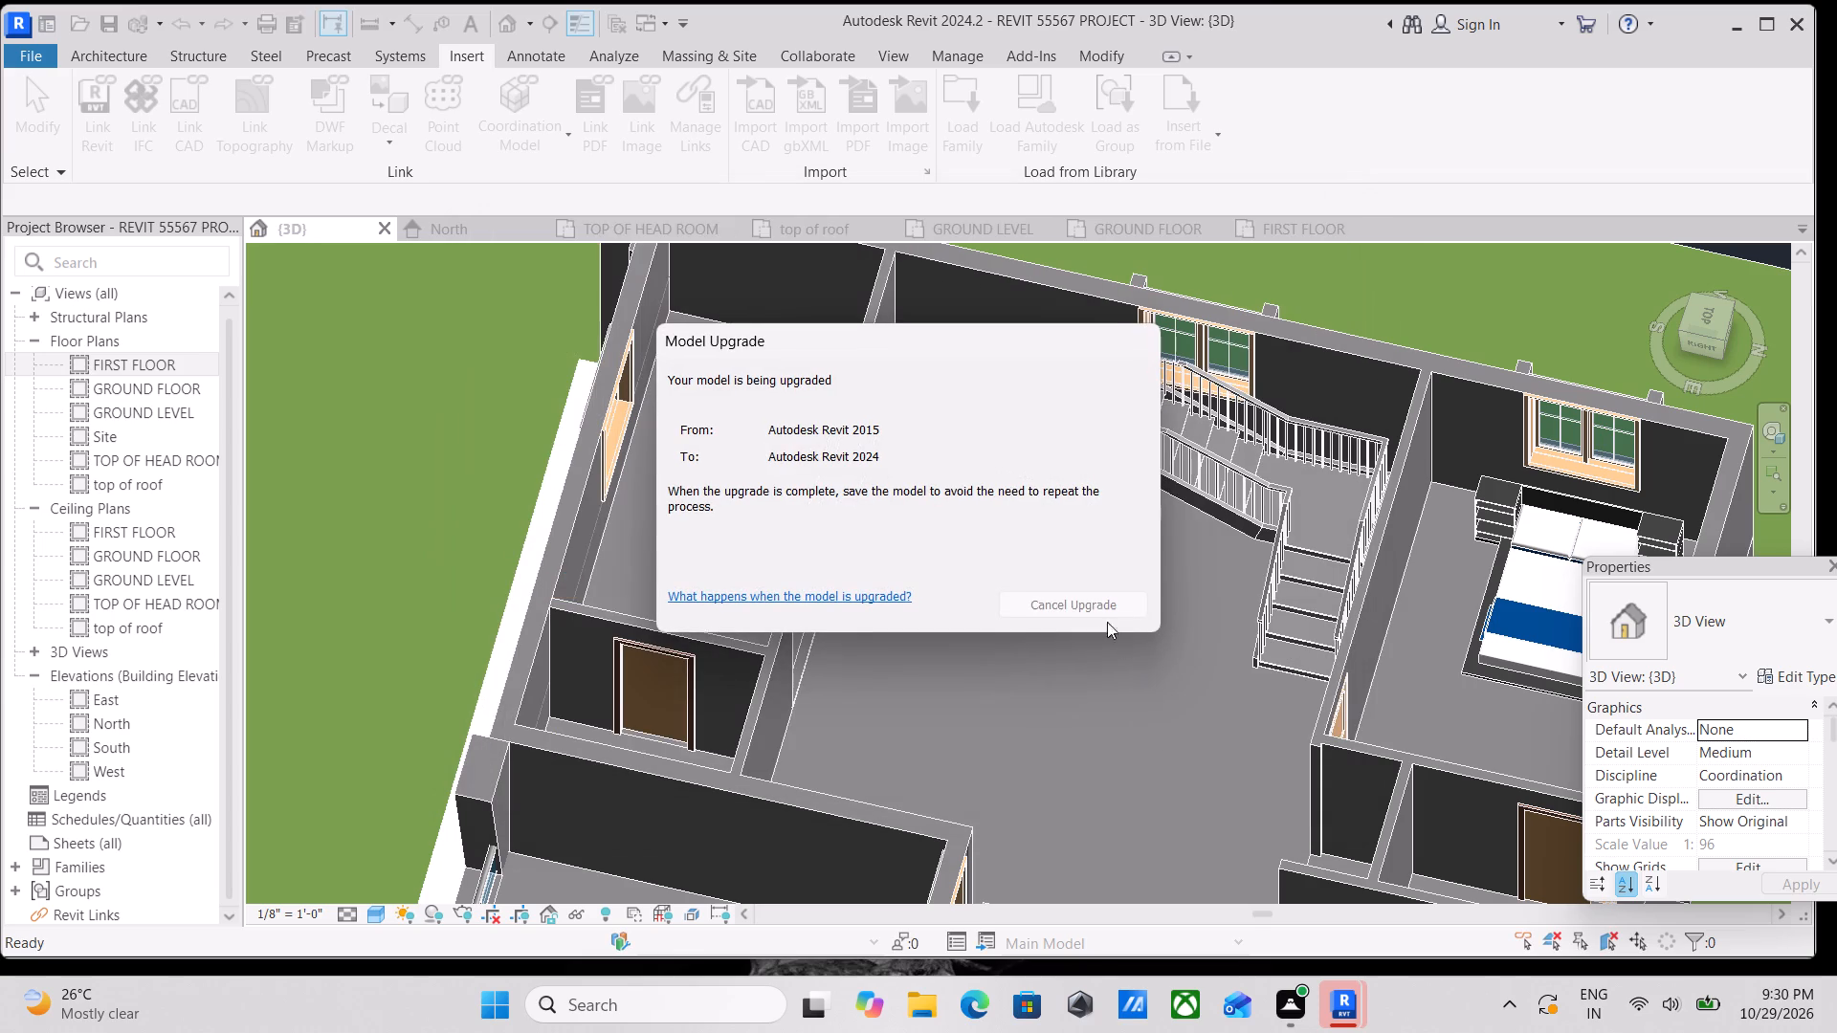
Start placing a component in the empty room beside the staircase hall.
scroll(1004, 428, "down", 2)
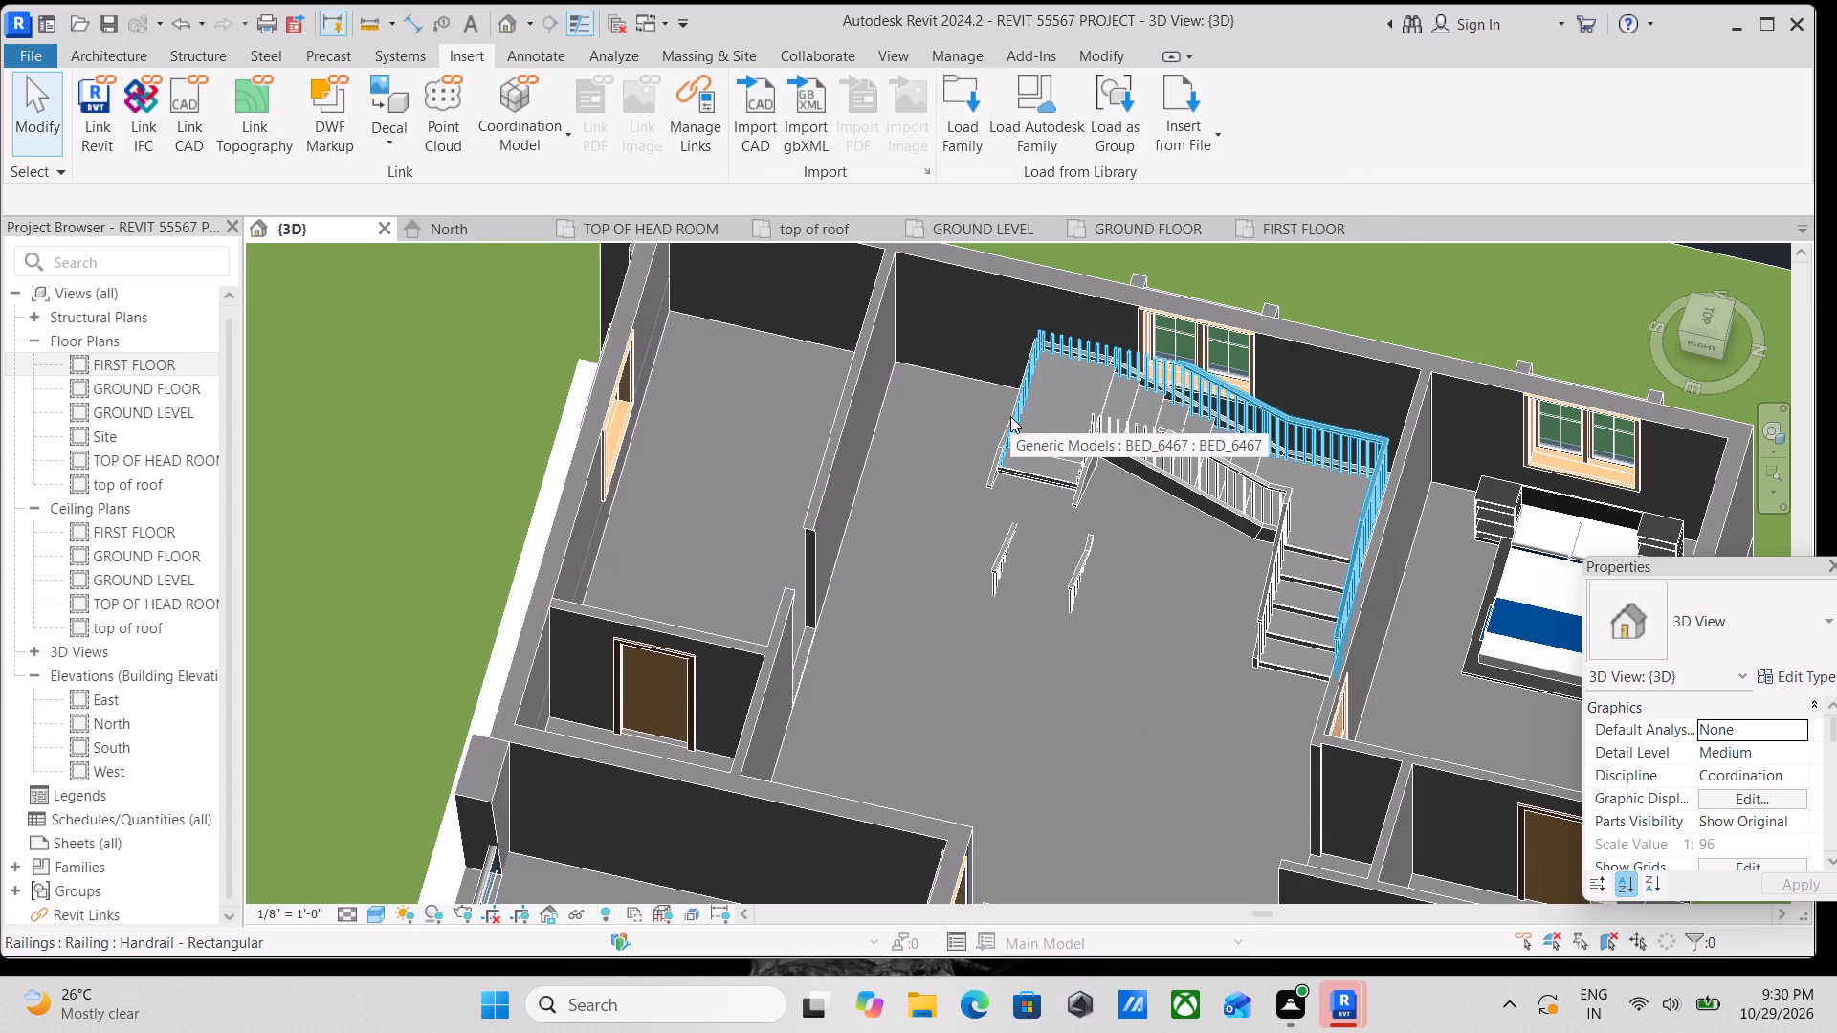
scroll(781, 364, "up", 2)
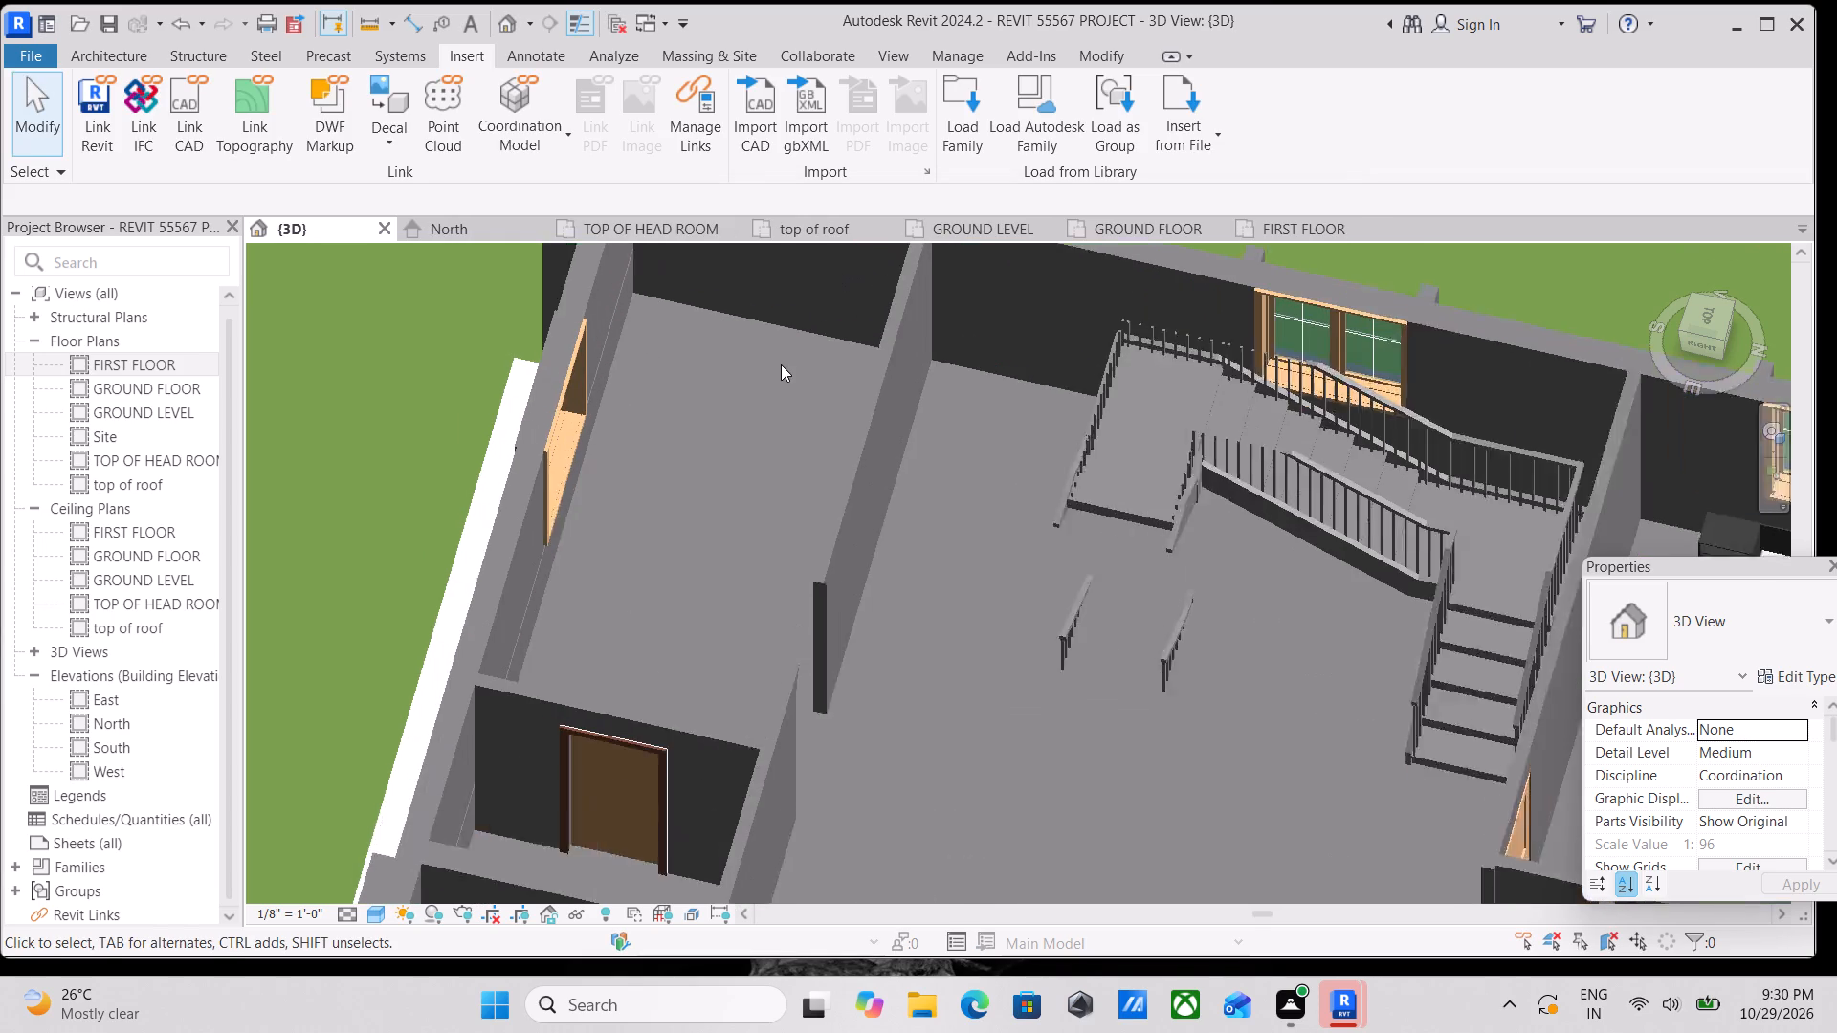
scroll(781, 364, "up", 1)
middle_click_drag(754, 382, 764, 486)
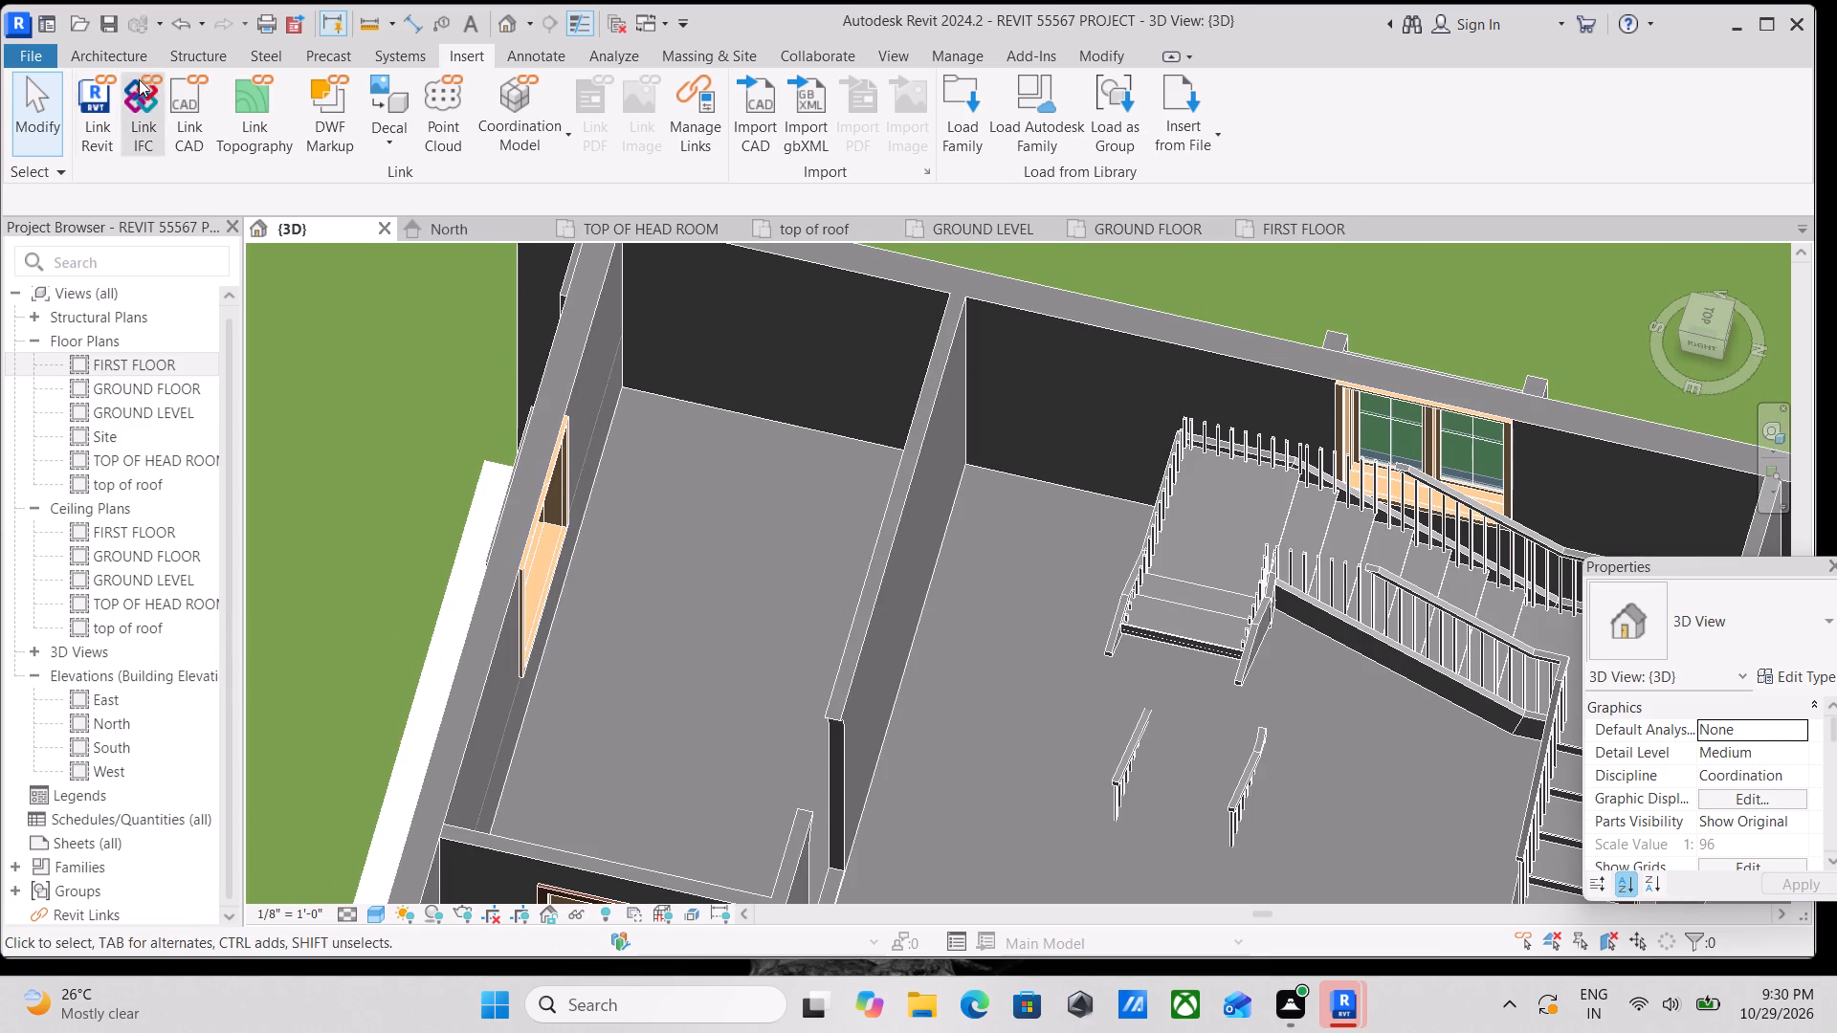
left_click(91, 57)
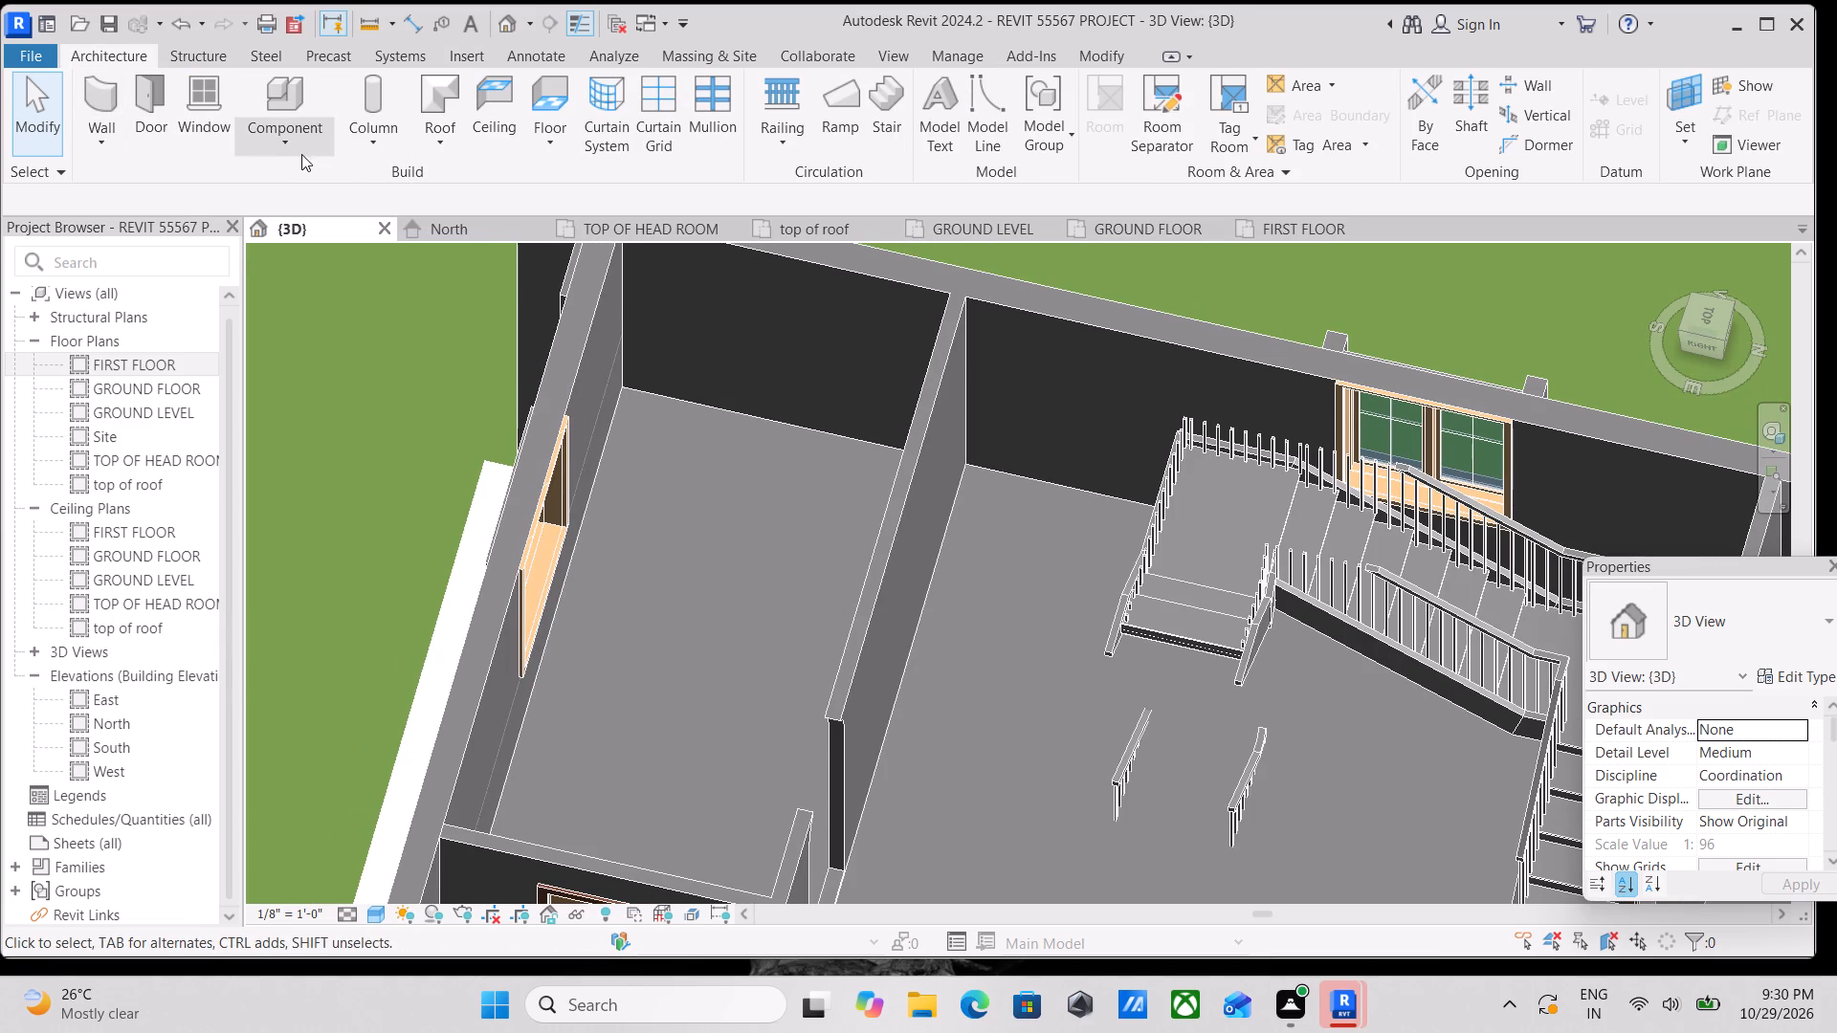
left_click(293, 145)
left_click(291, 185)
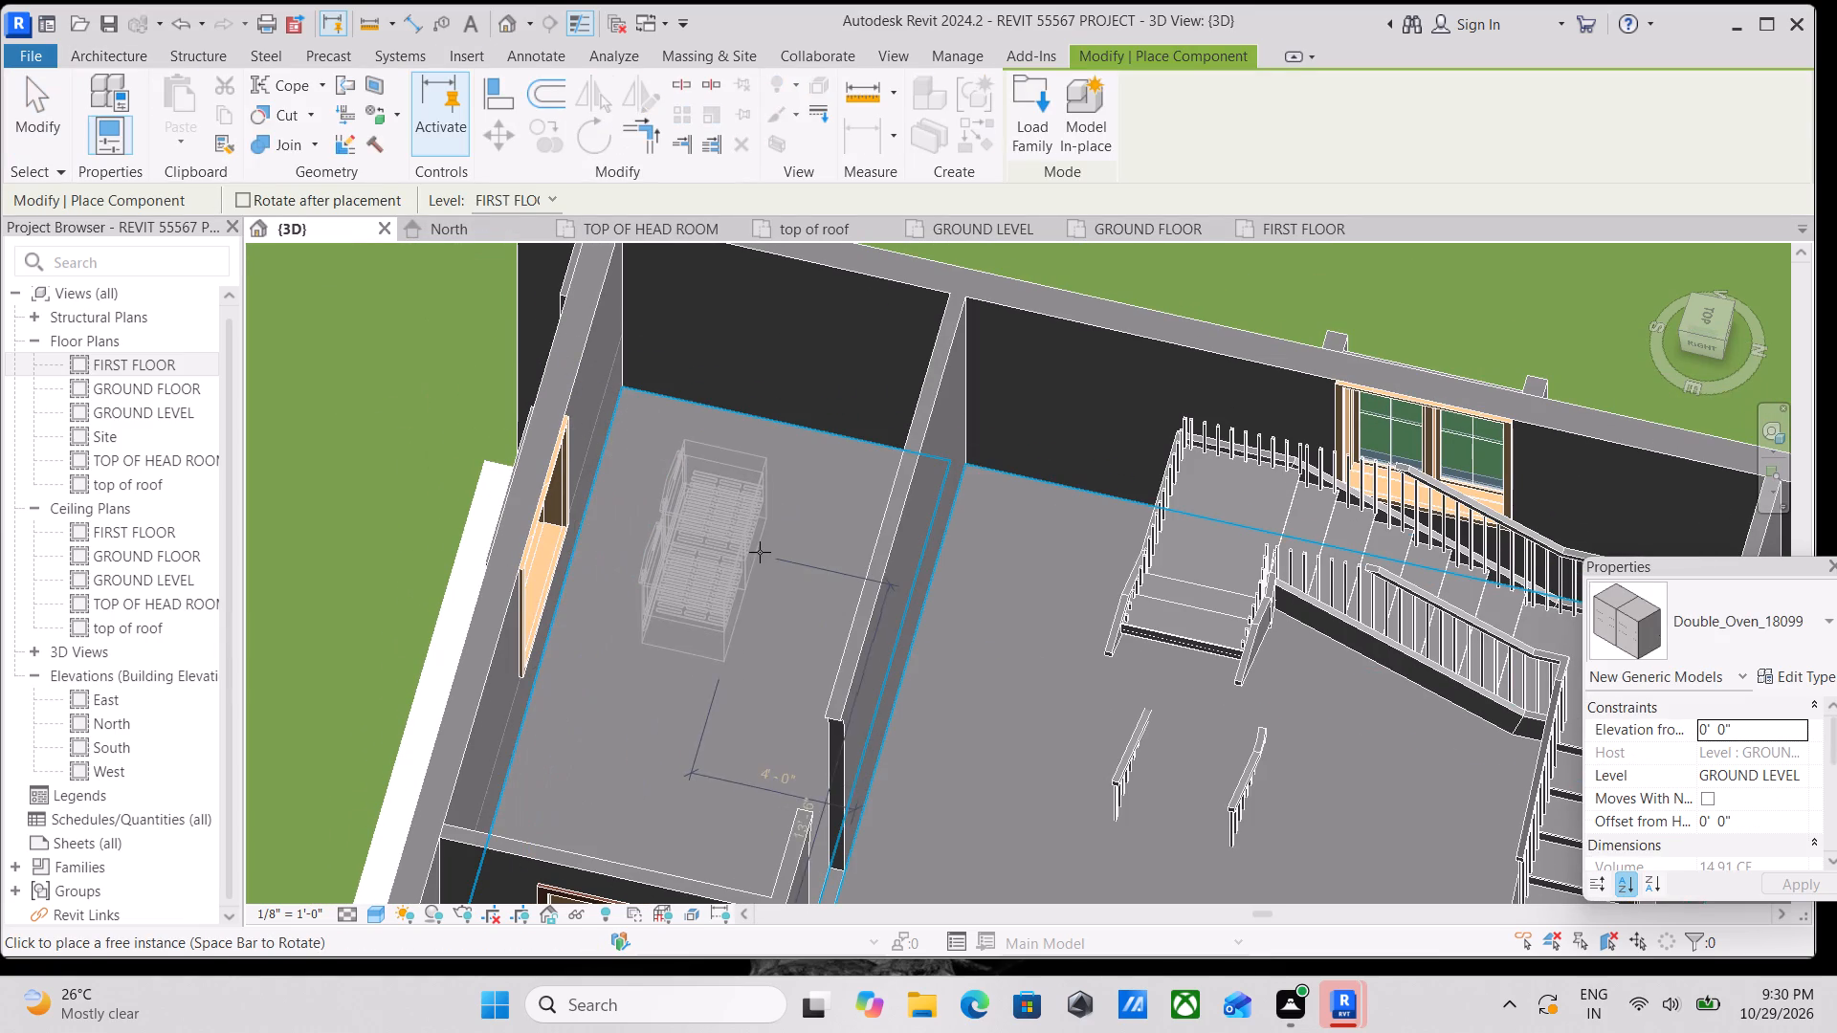
scroll(733, 541, "up", 3)
scroll(739, 497, "down", 2)
middle_click_drag(736, 544, 733, 555)
Compare the kitchen family previews in the KITCHEN folder and load Kitchen_5847 for placement.
left_click(1015, 130)
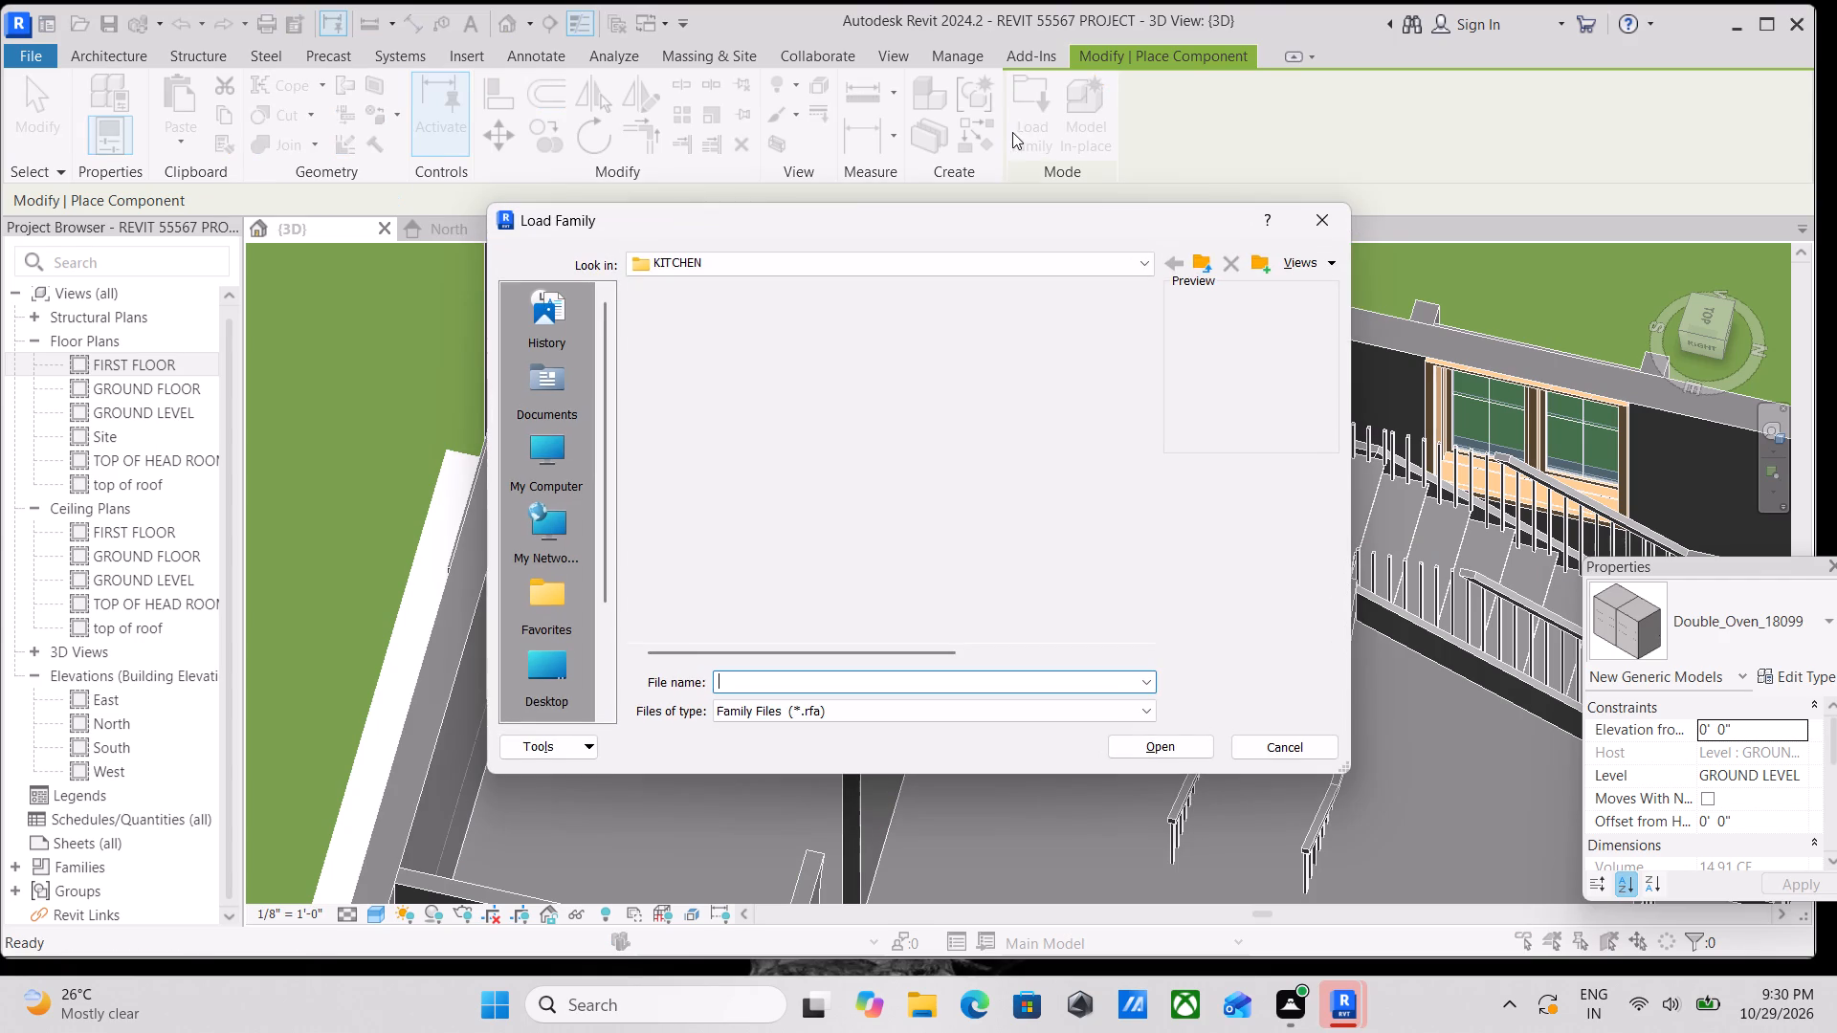
left_click(762, 338)
left_click(748, 385)
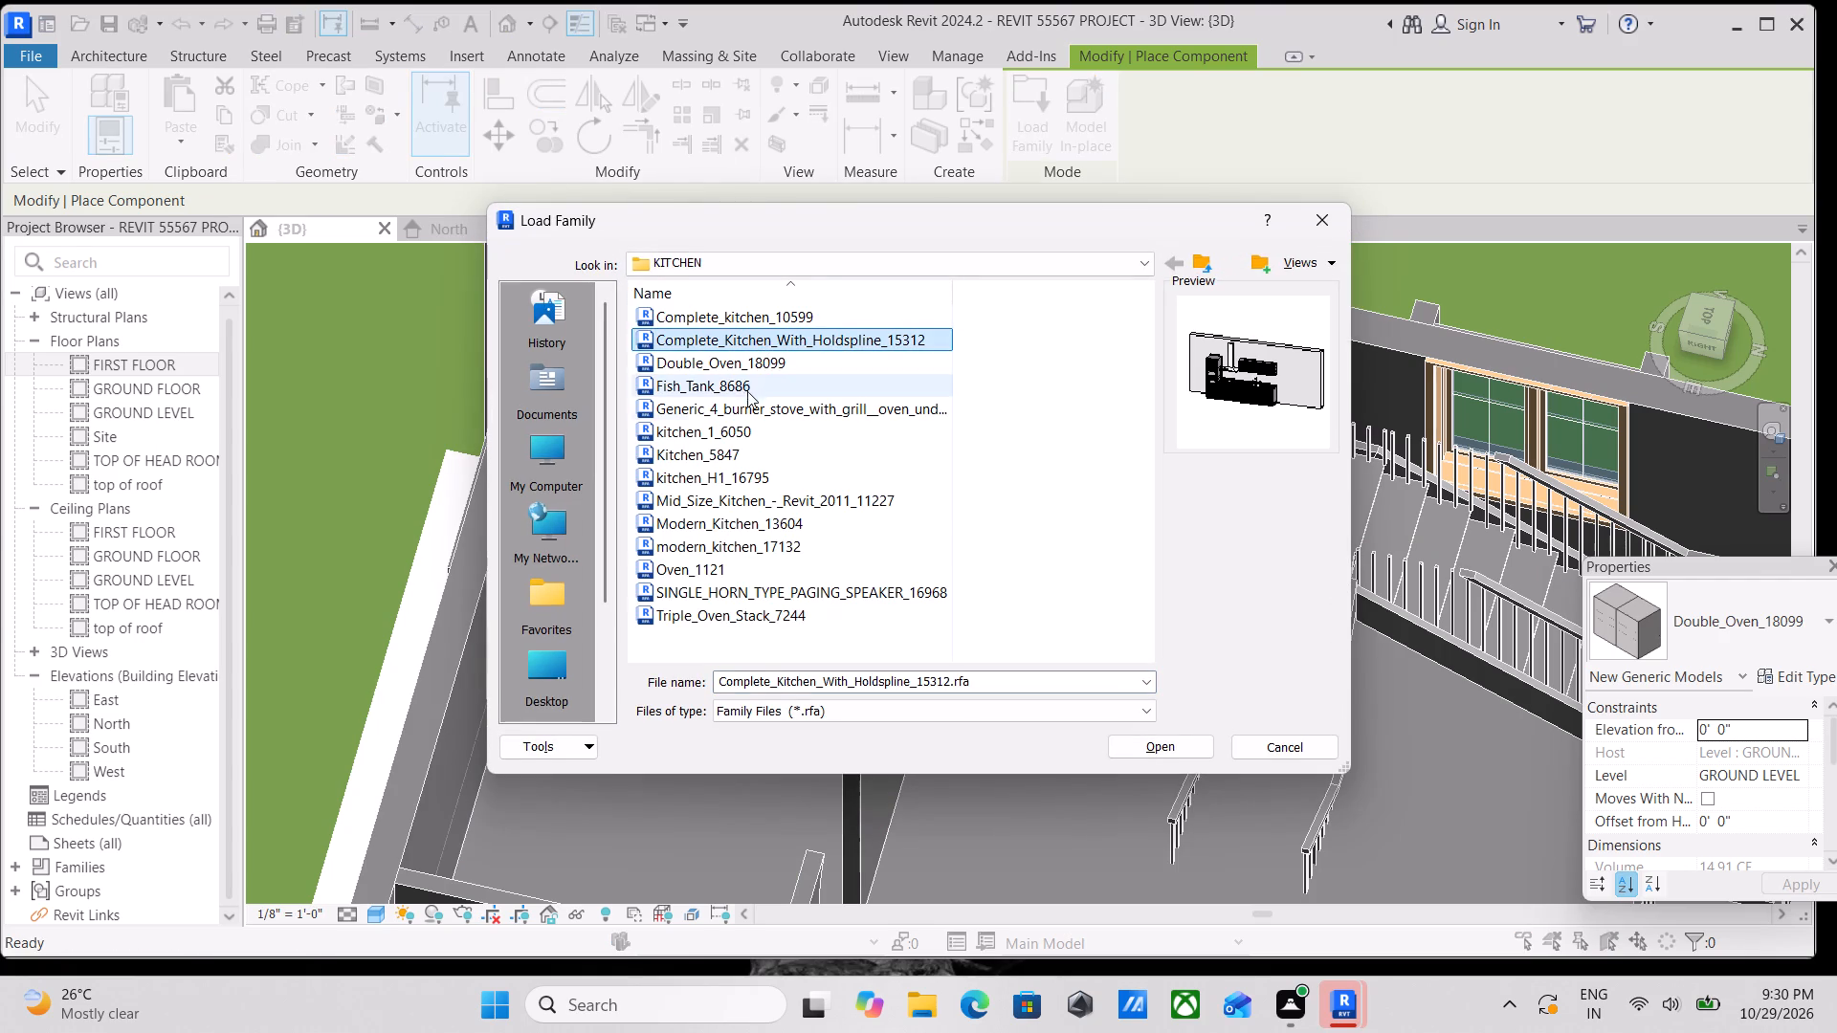
left_click(749, 411)
left_click(745, 437)
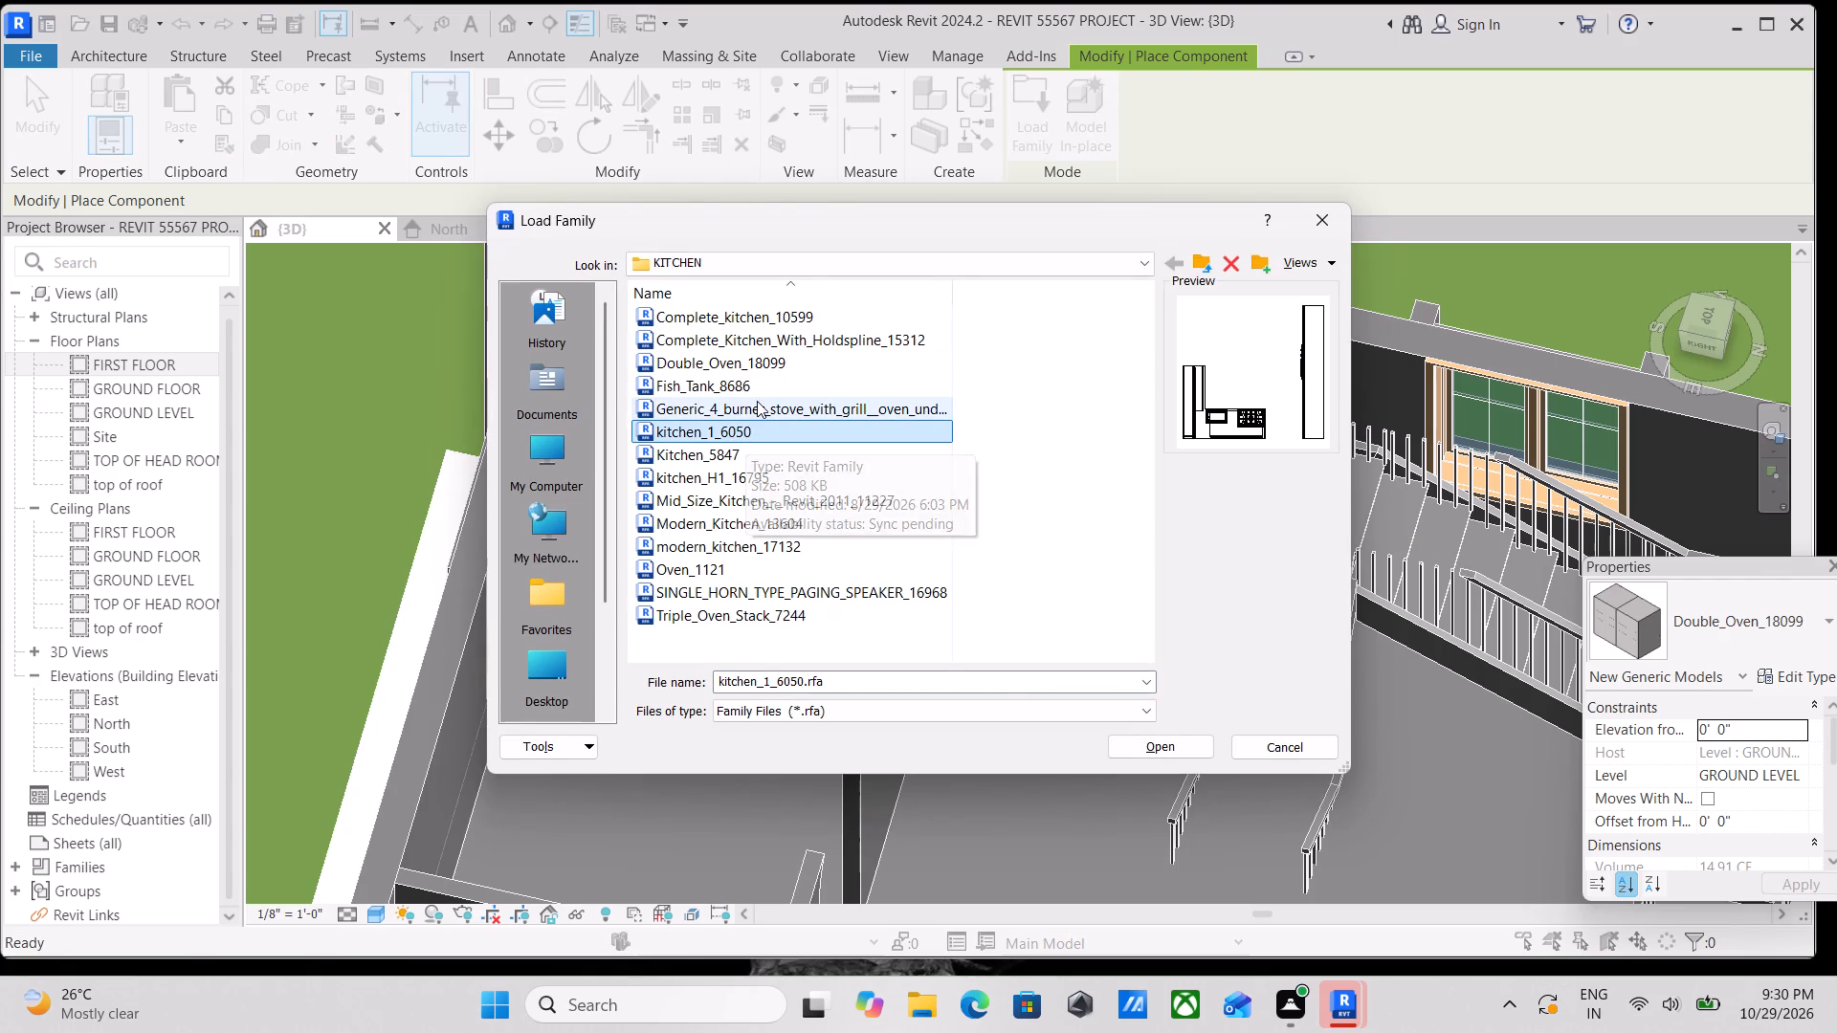
left_click(757, 401)
left_click(715, 430)
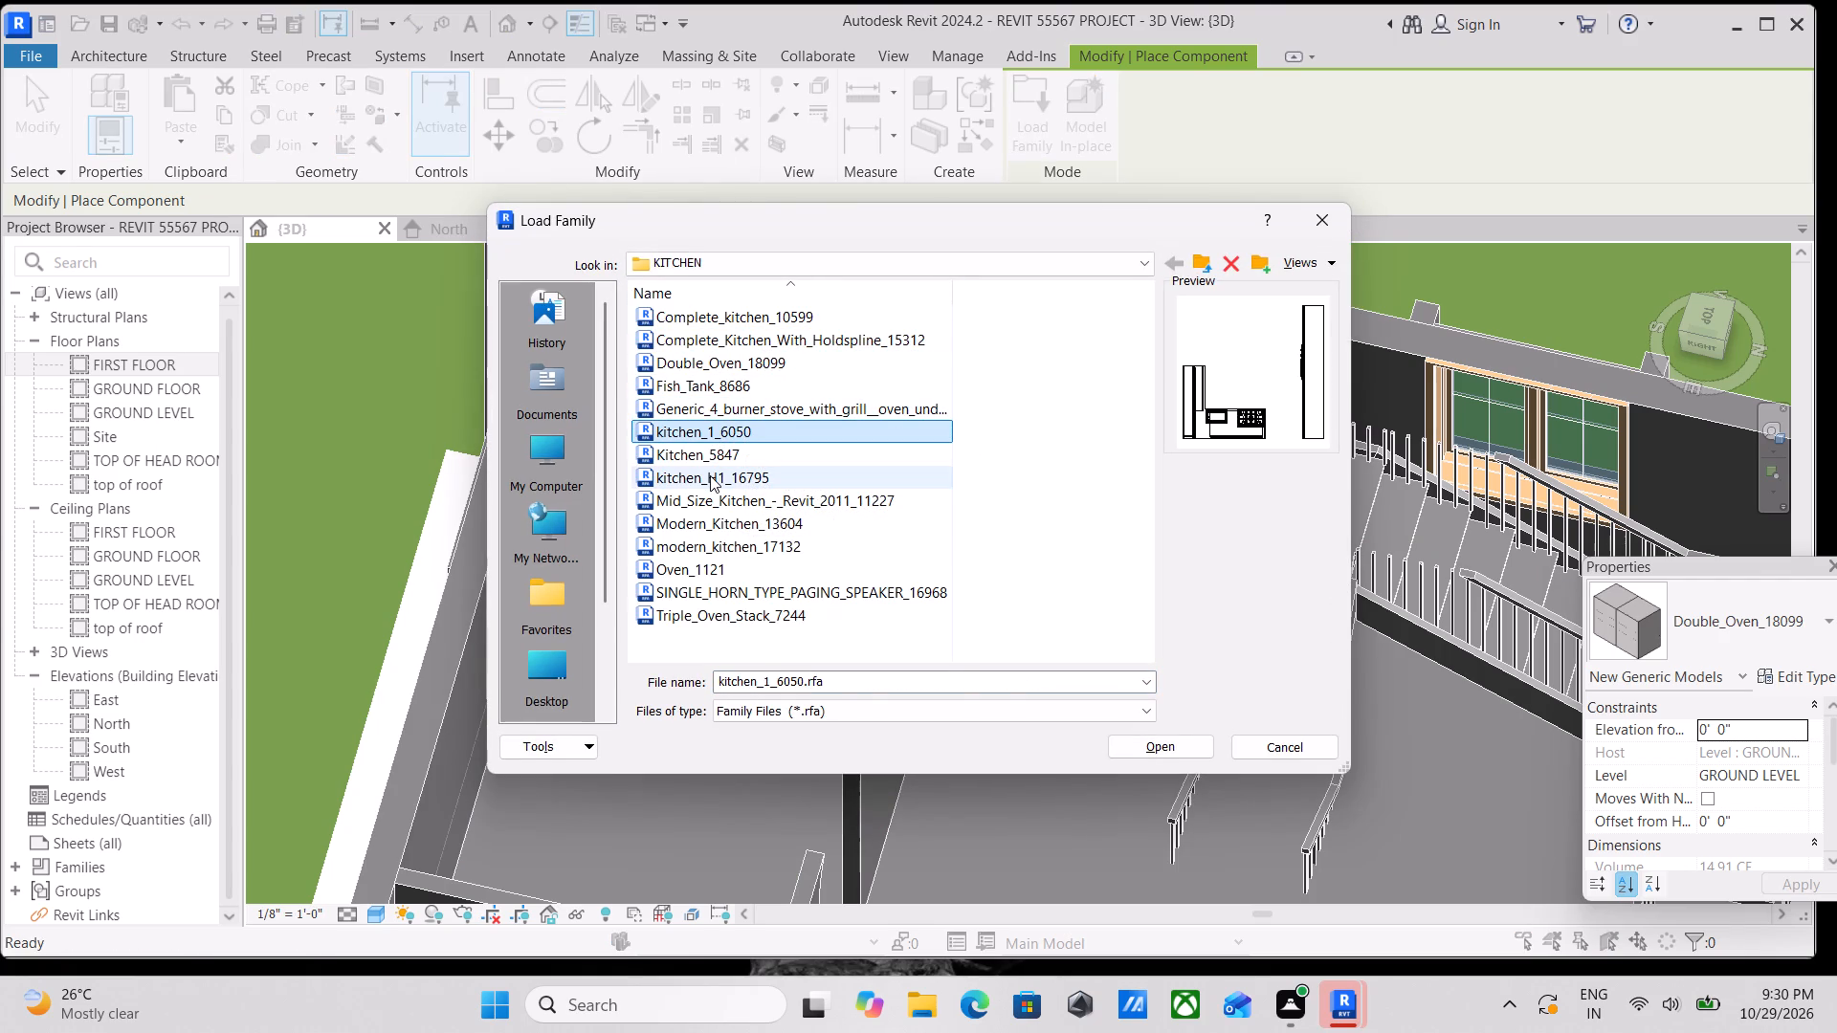
left_click(710, 475)
left_click(715, 451)
left_click(715, 469)
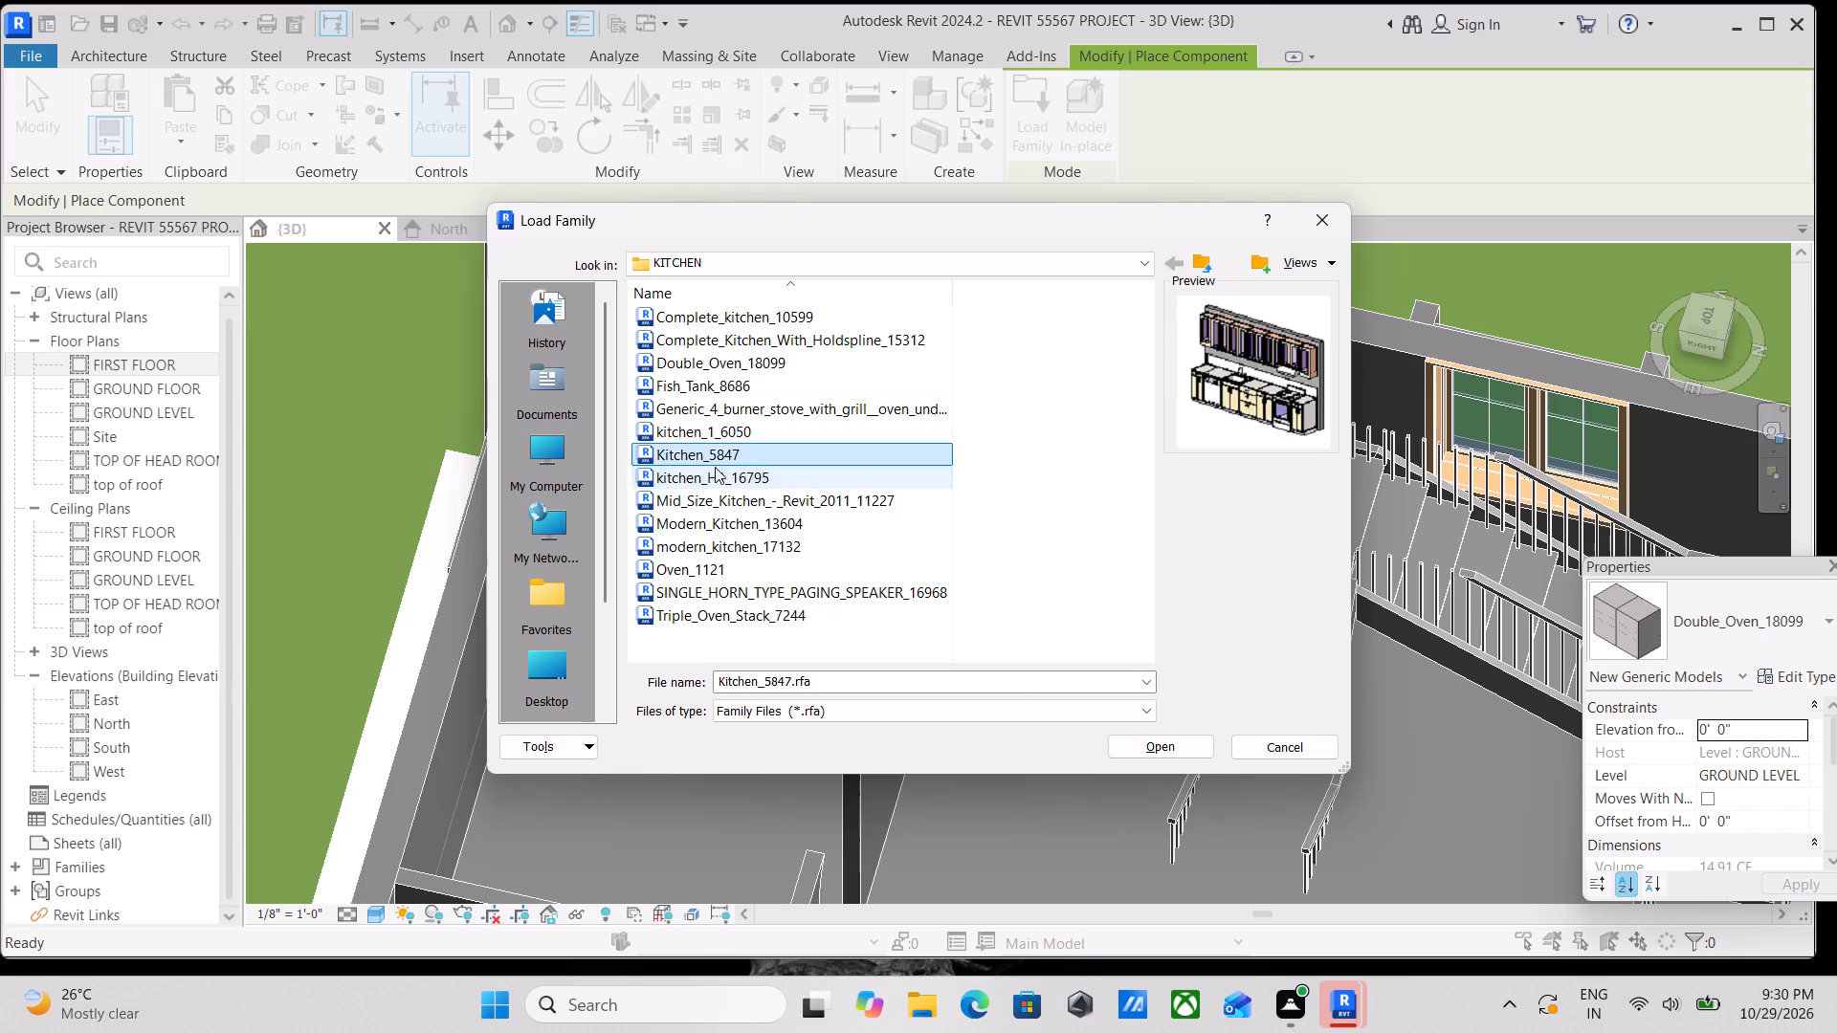
left_click(715, 452)
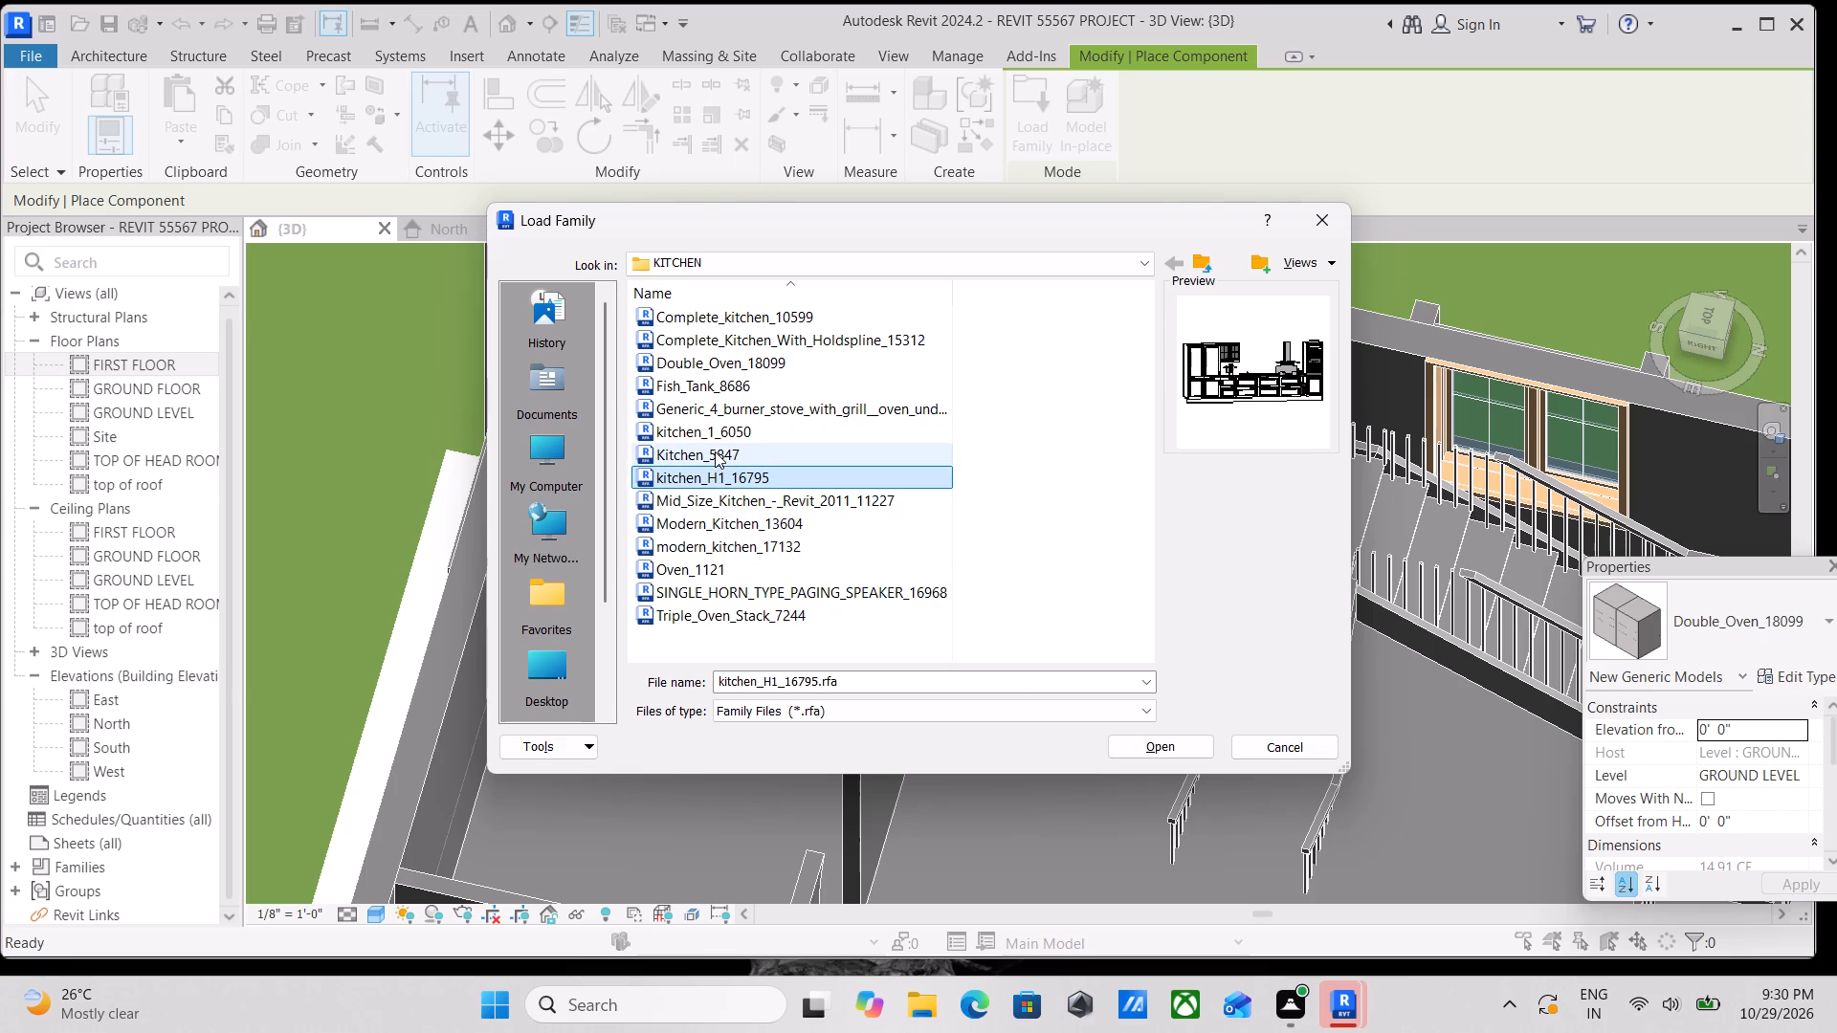
left_click(1139, 744)
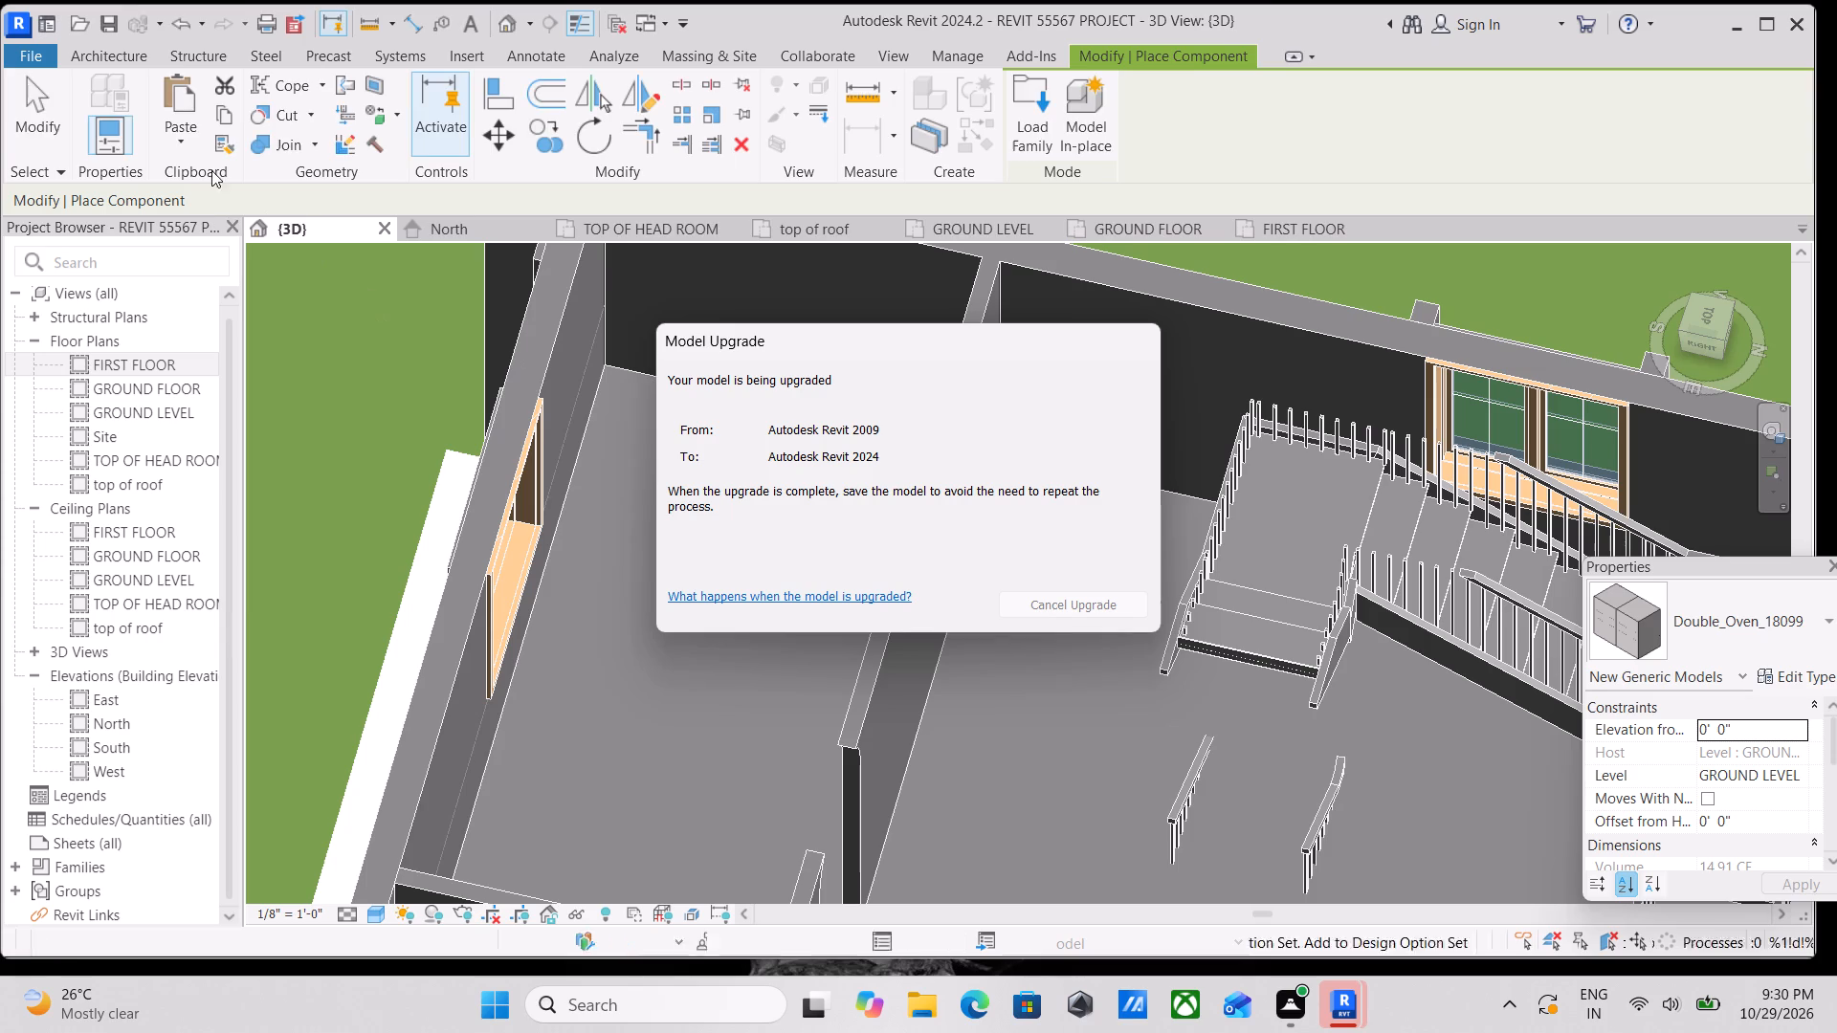
left_click(77, 54)
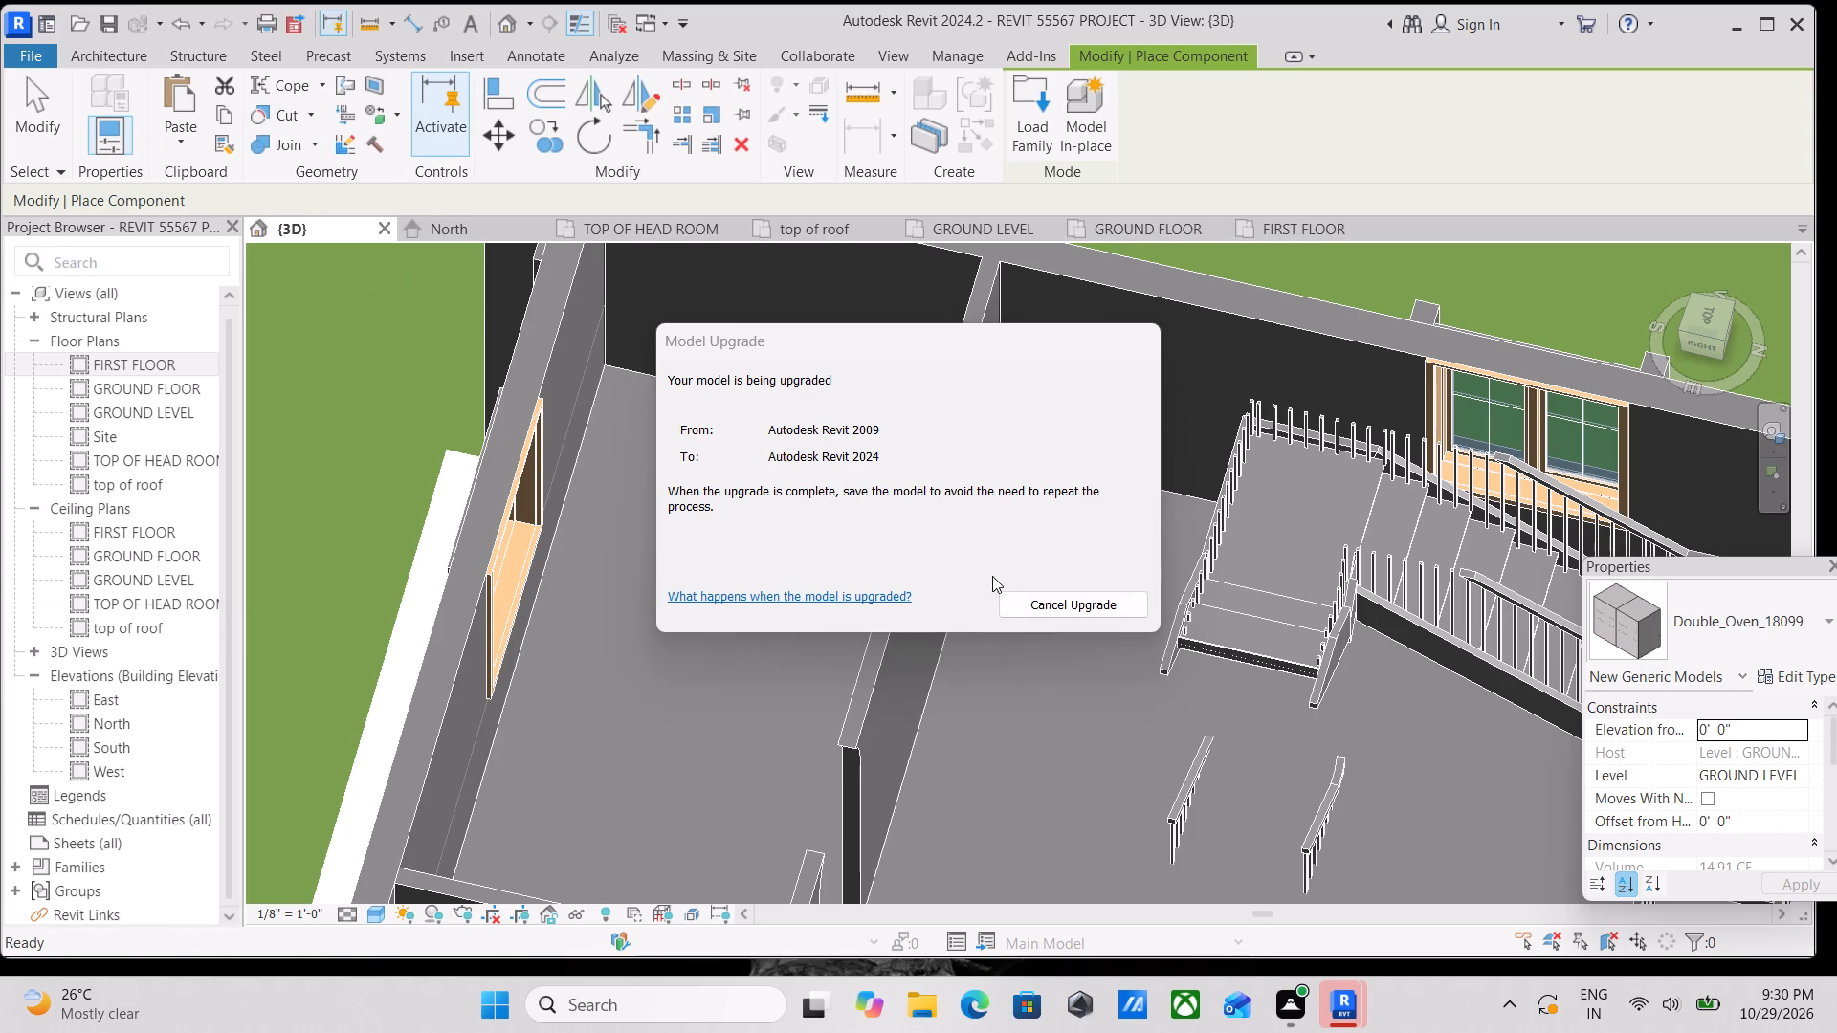
left_click(966, 626)
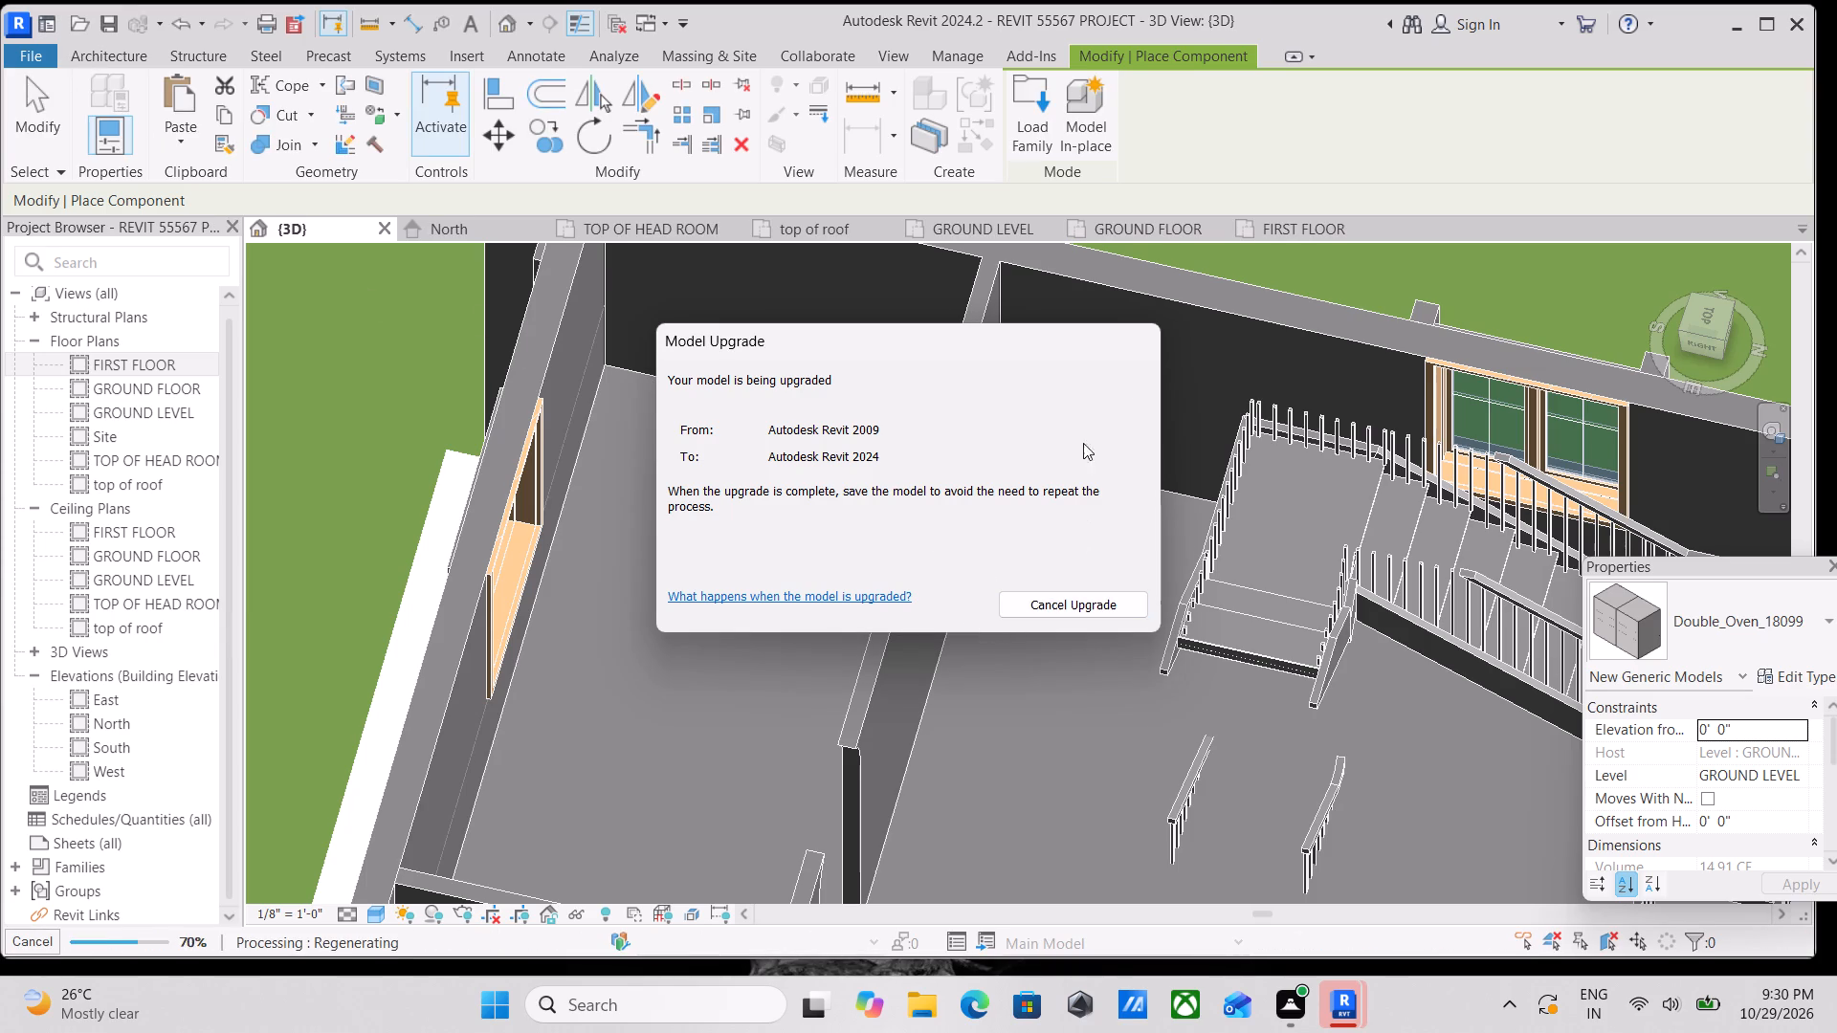
left_click(1251, 330)
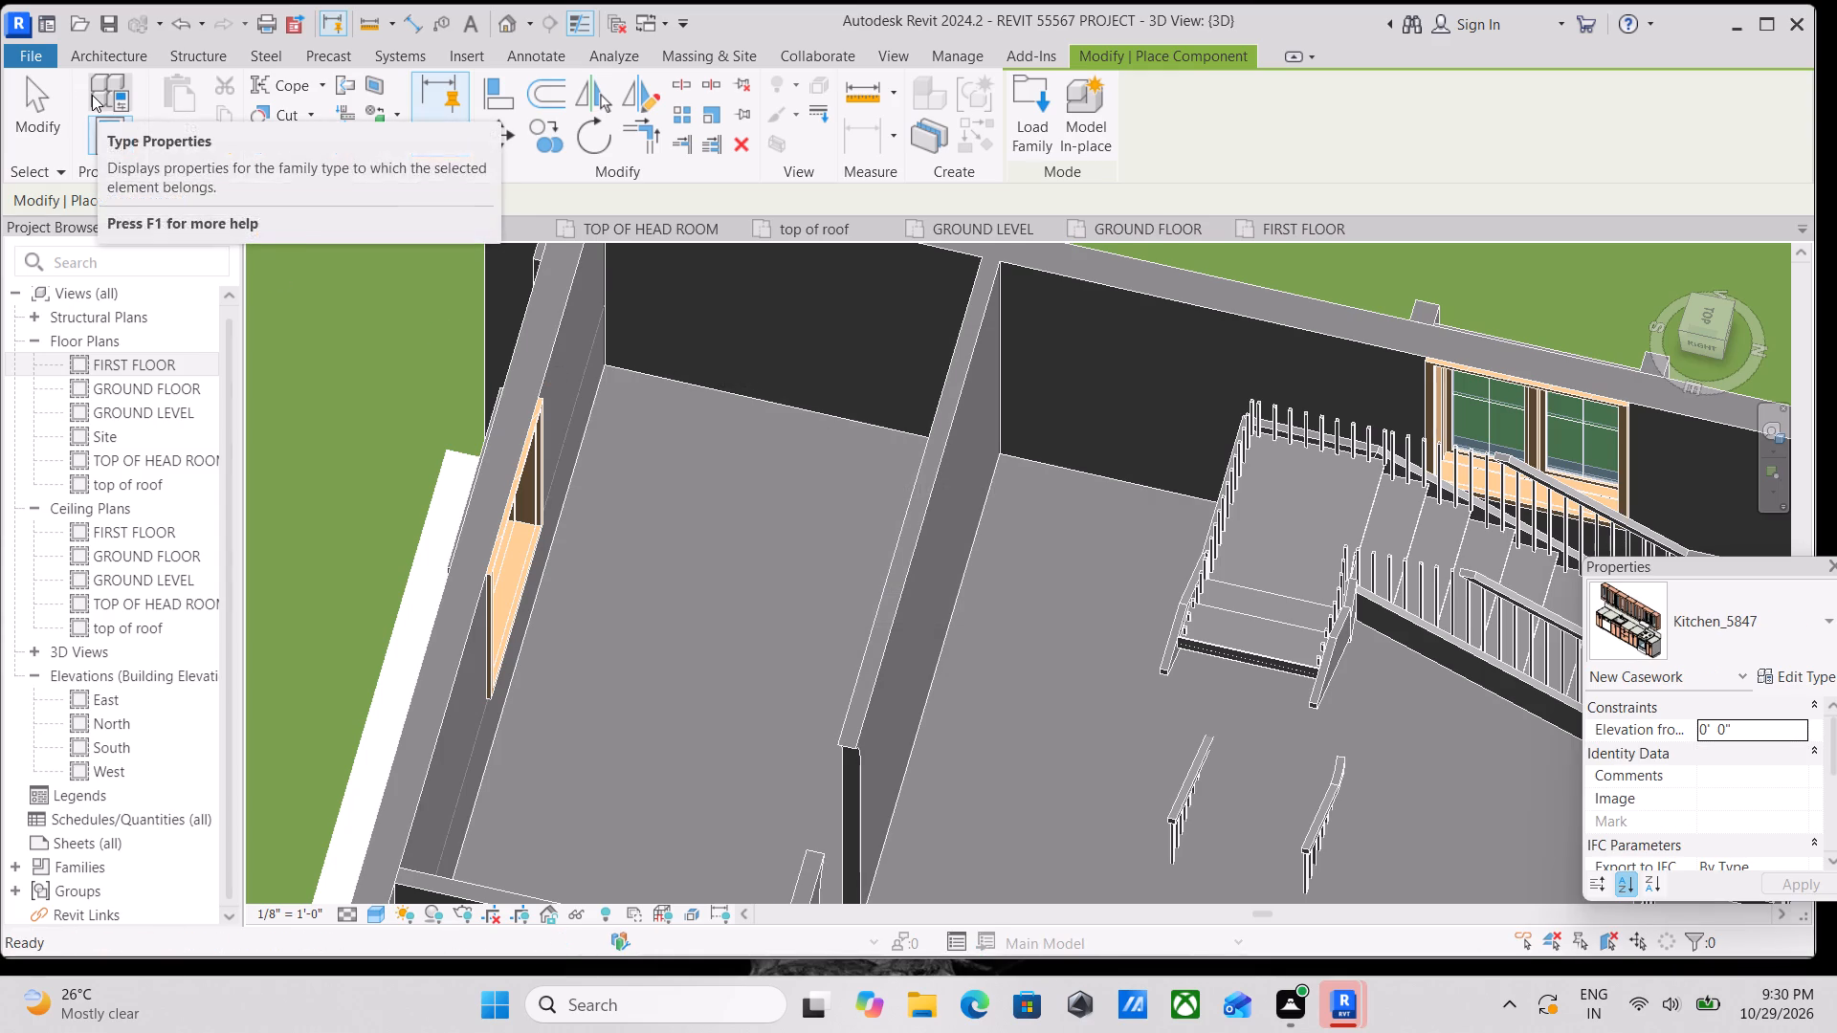
Place the Kitchen_5847 component in the empty room, rotated to run along the exterior wall with the window.
left_click(103, 48)
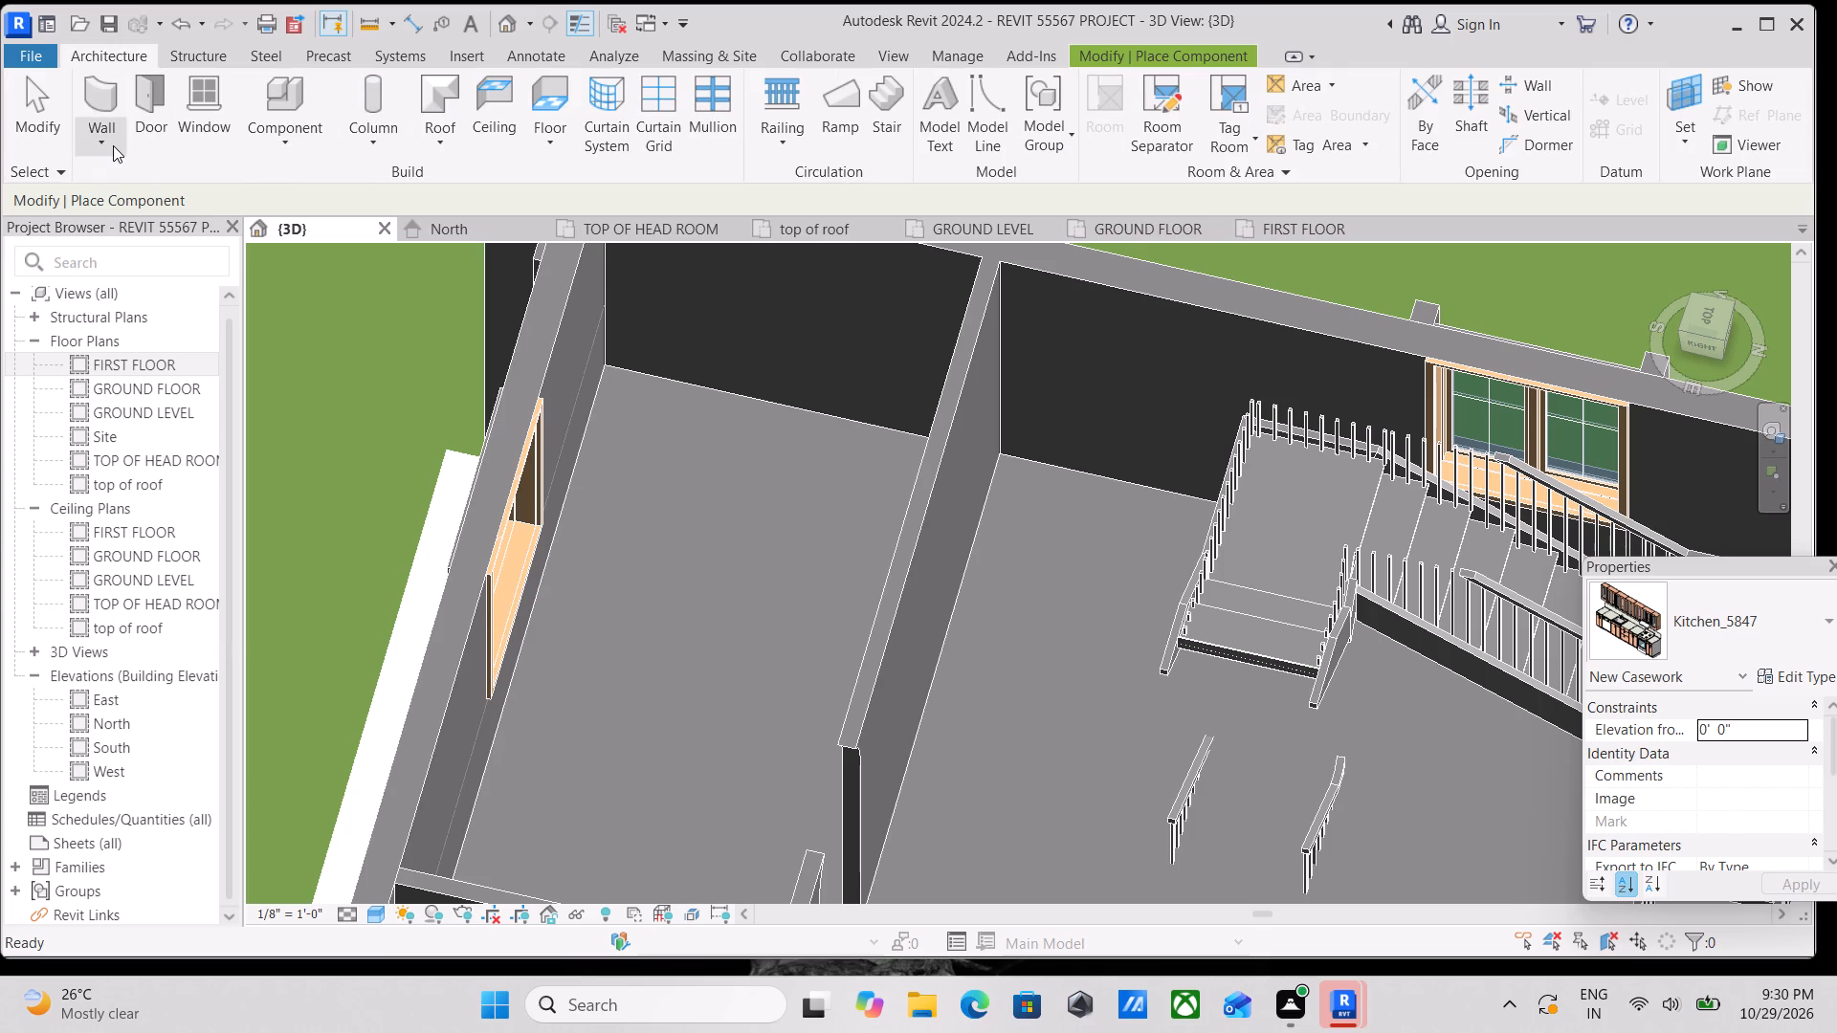
left_click(113, 145)
left_click(295, 152)
left_click(294, 184)
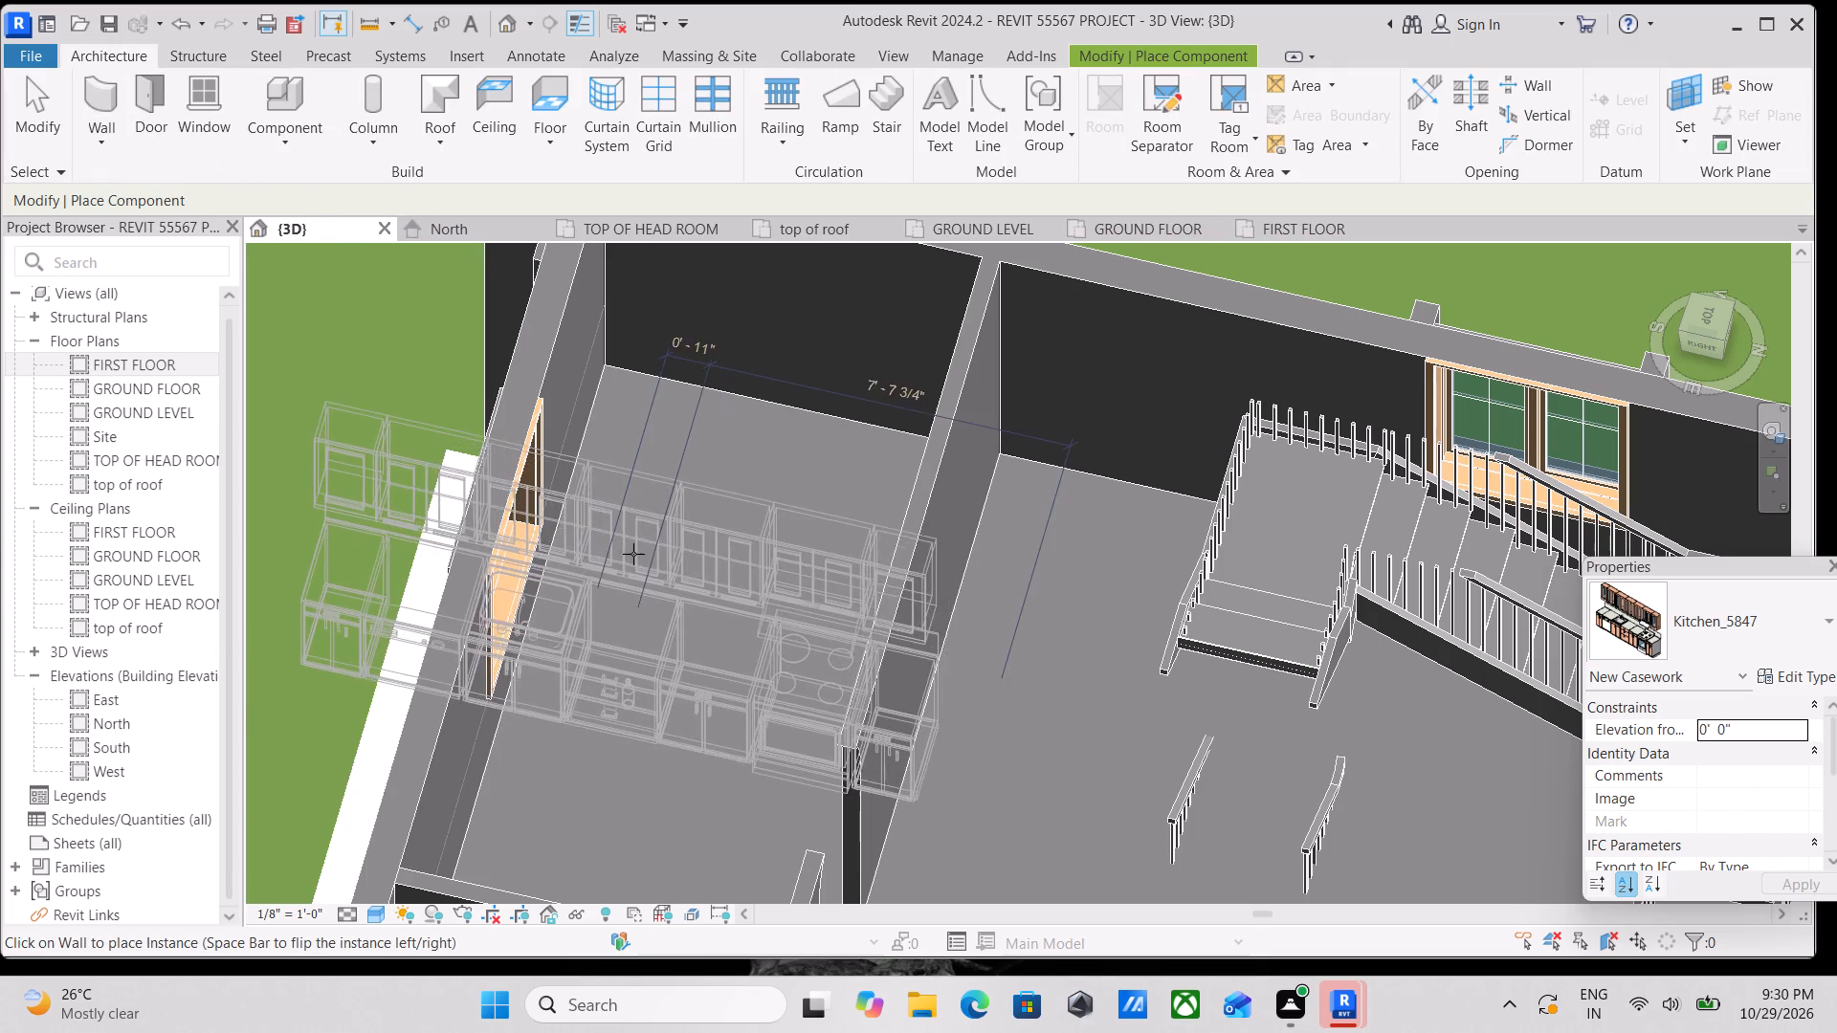
scroll(633, 554, "down", 3)
key("space")
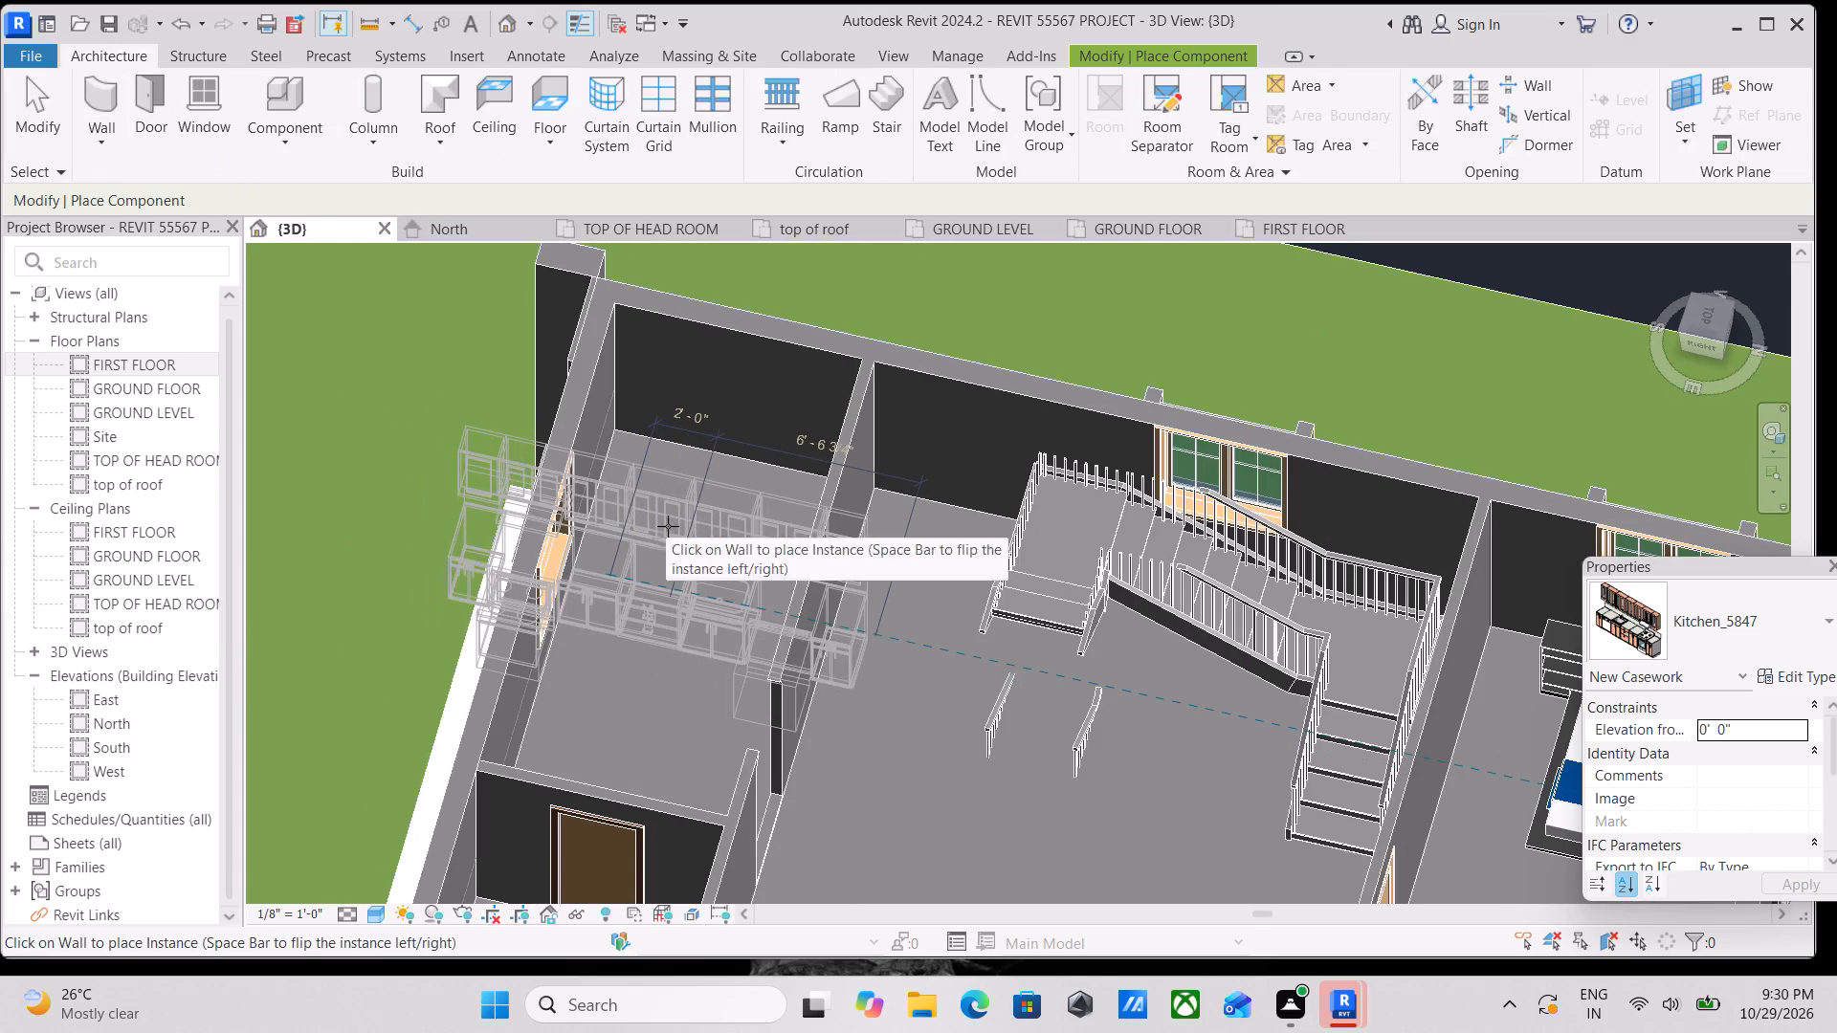
key("space")
key("space")
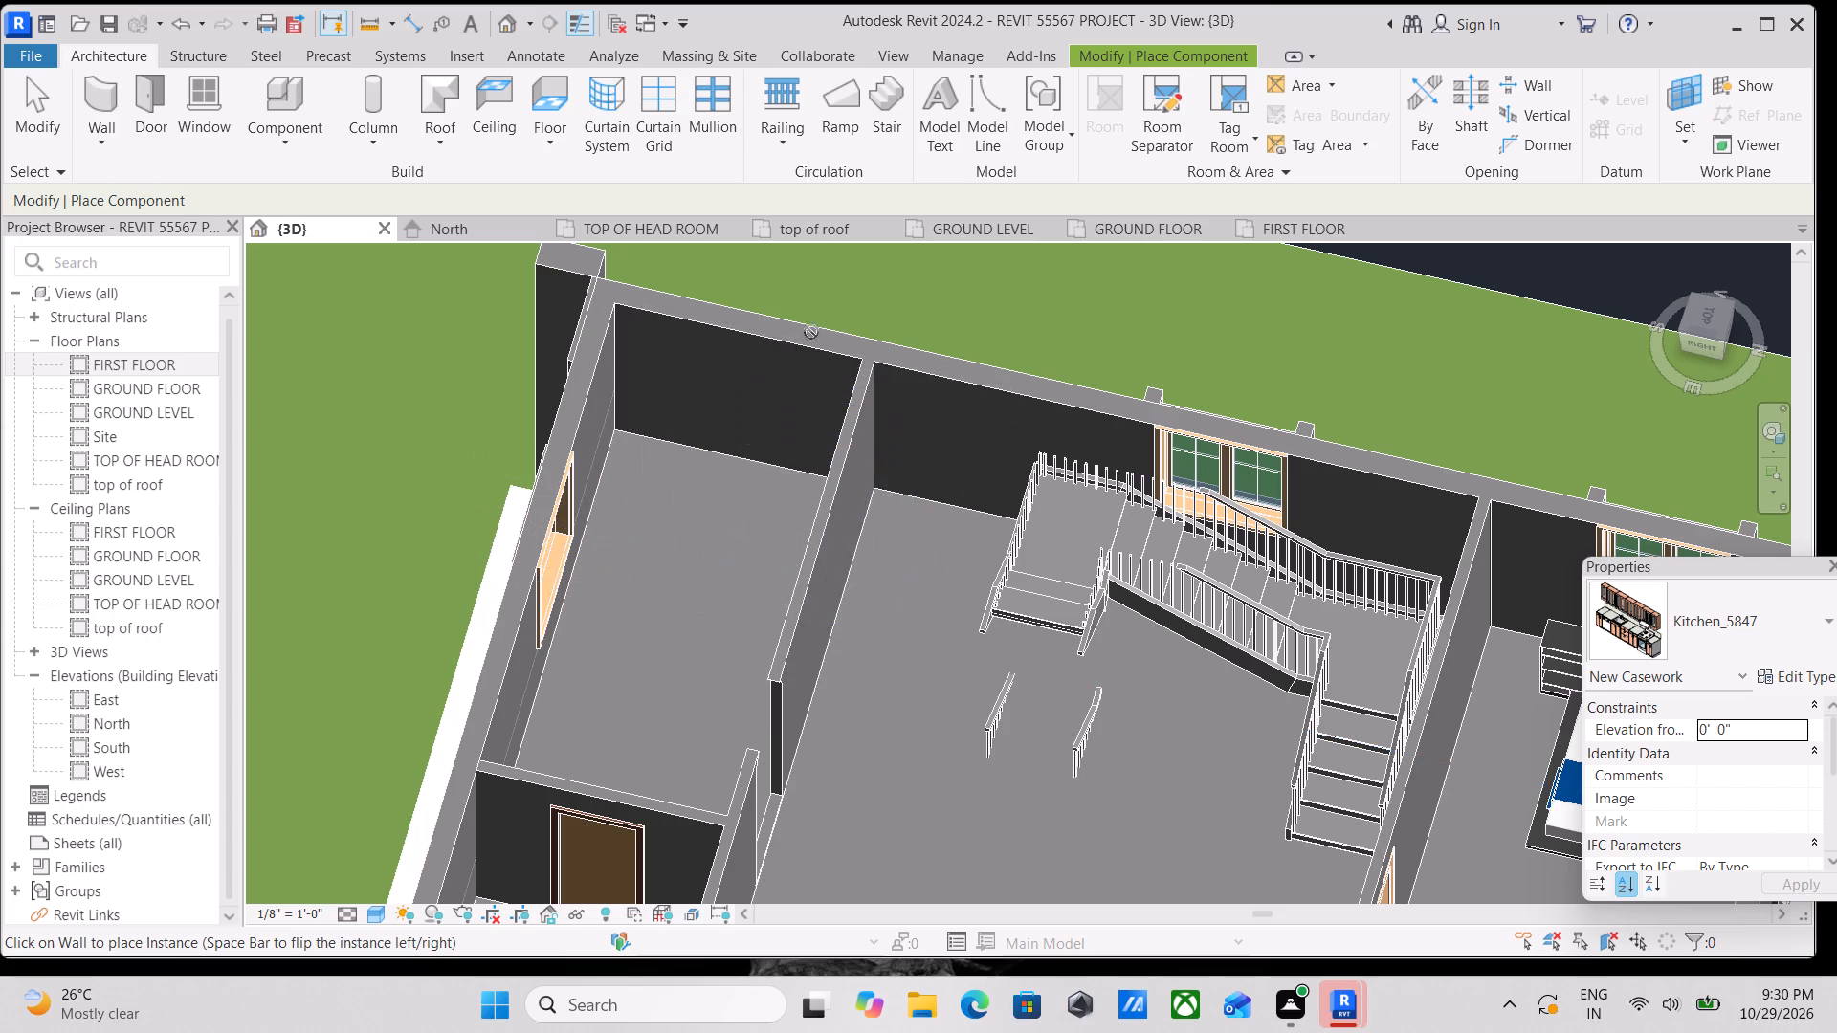
key("space")
key("space")
scroll(724, 534, "down", 2)
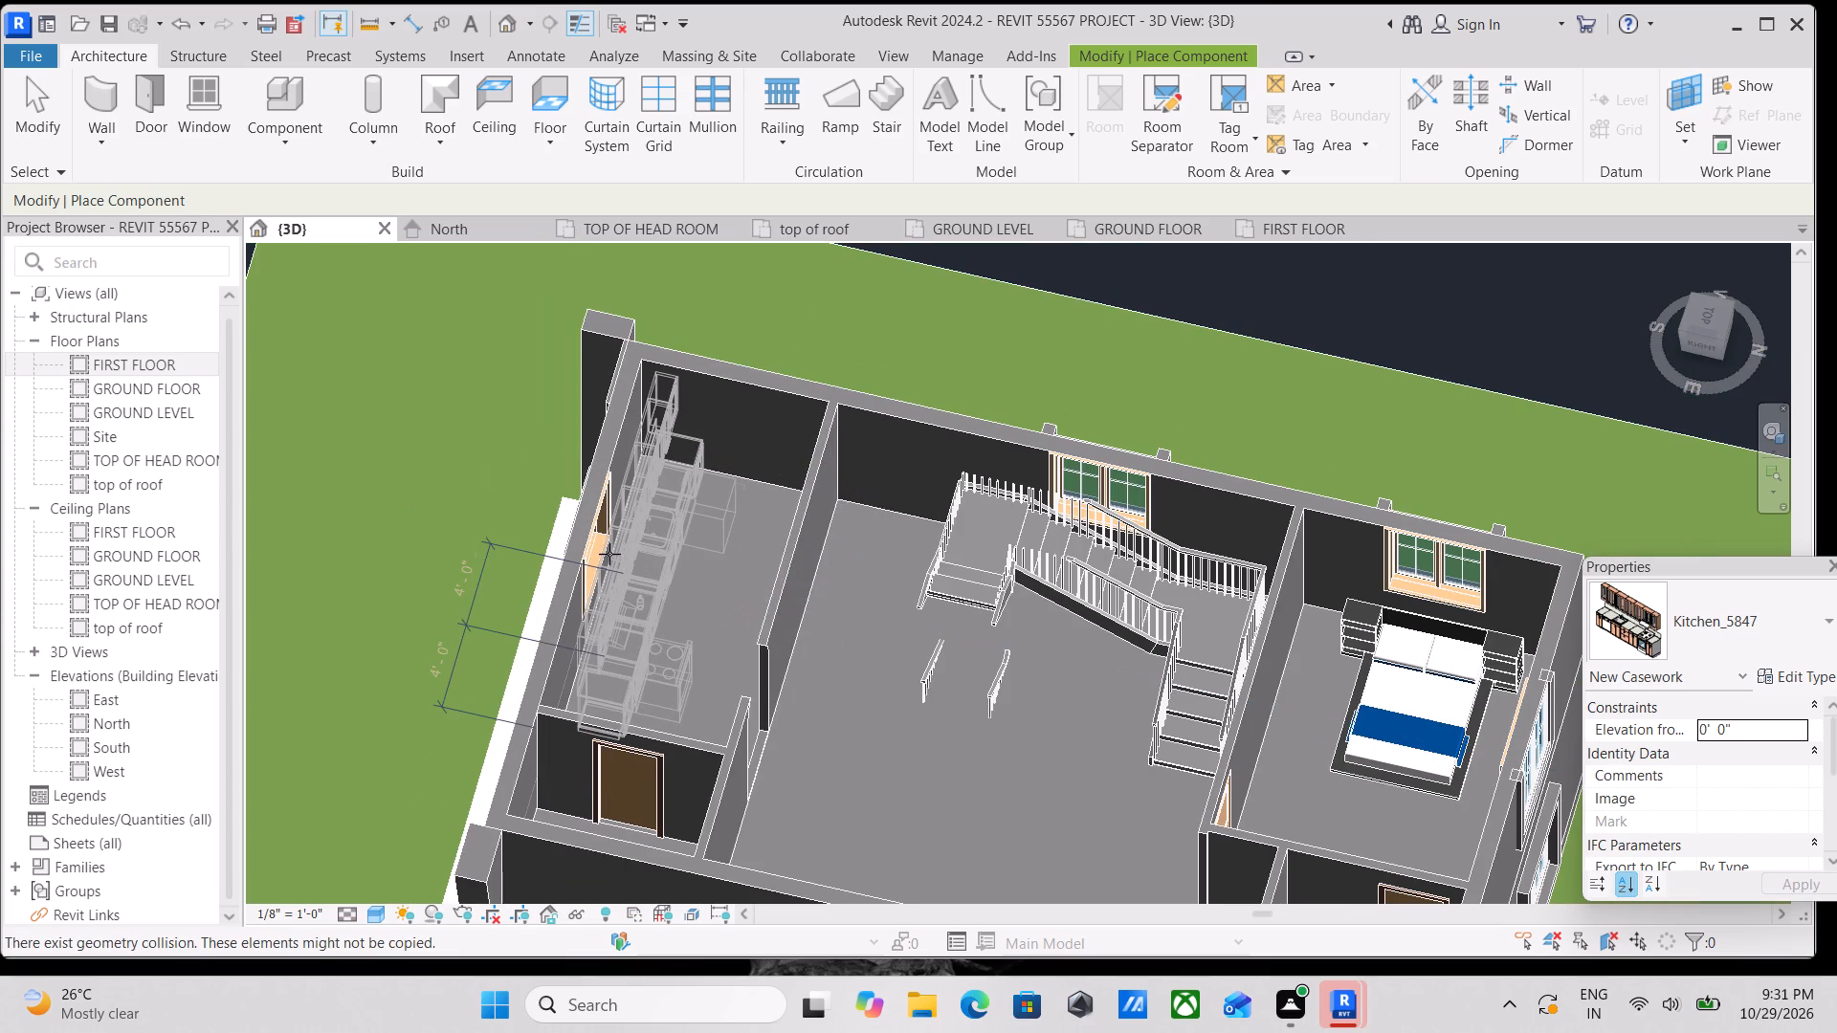
scroll(609, 554, "up", 3)
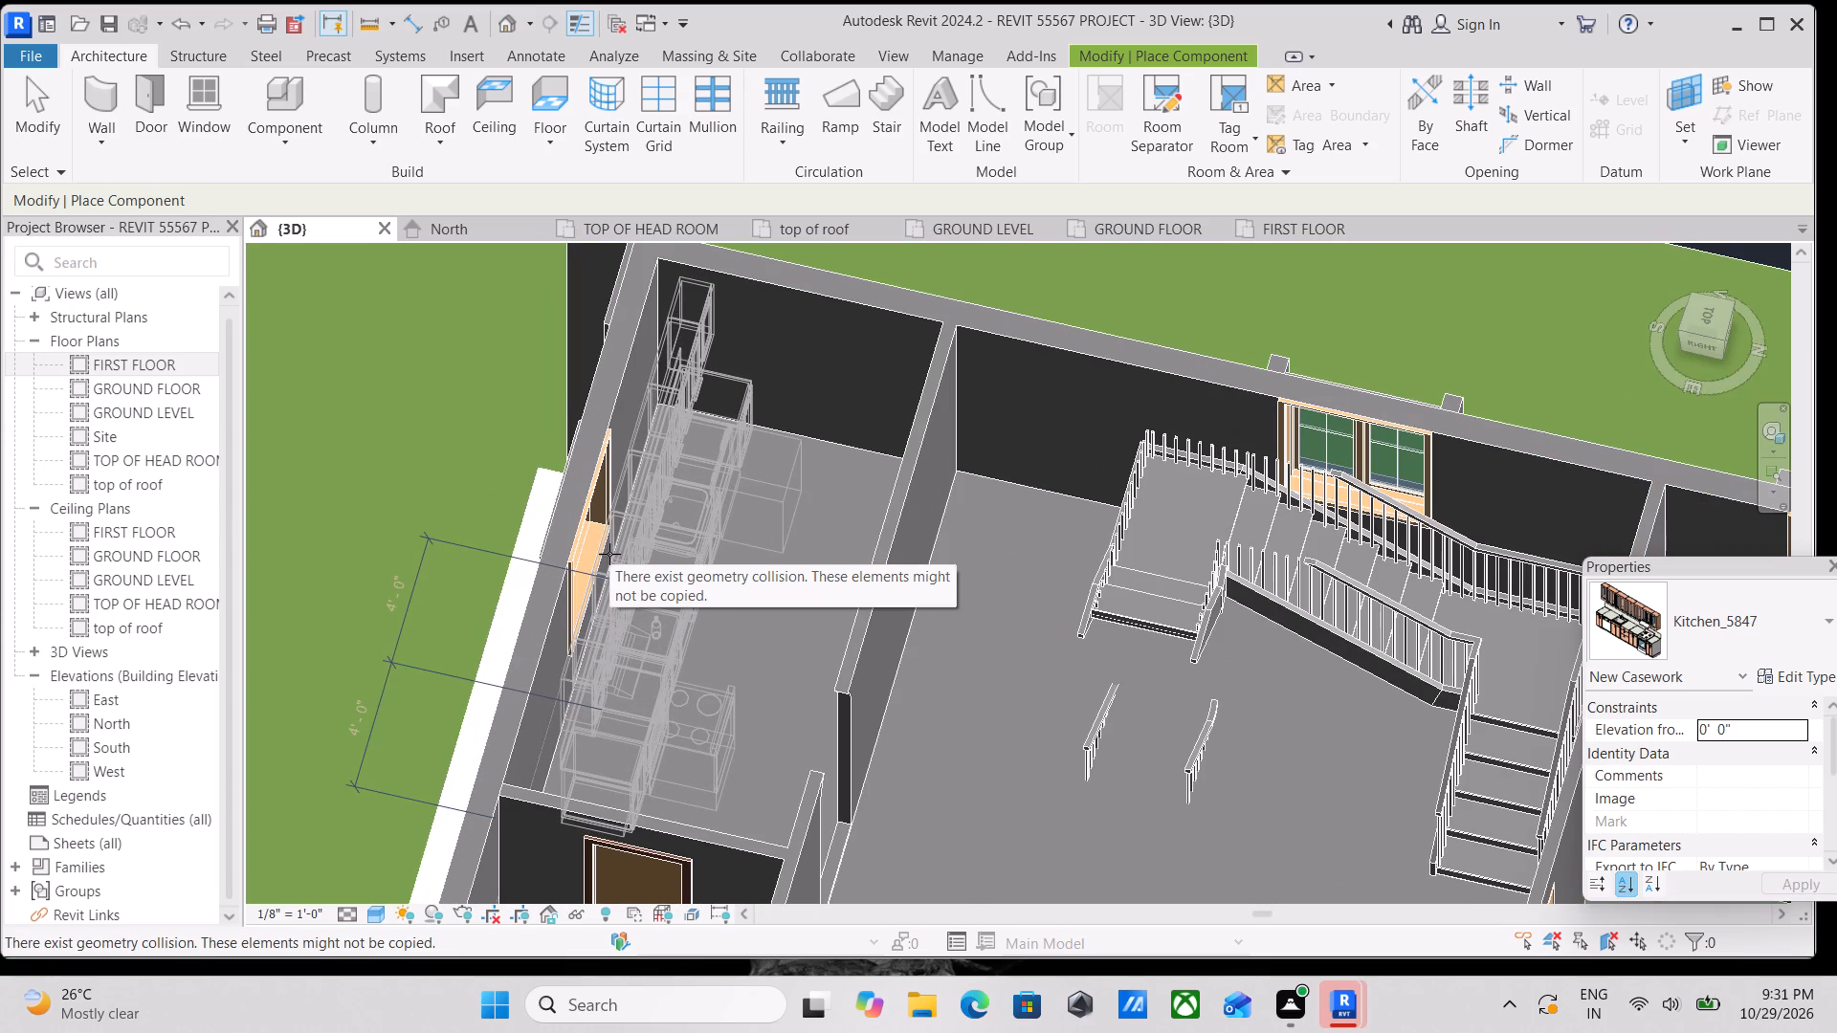
scroll(609, 554, "up", 1)
left_click(609, 554)
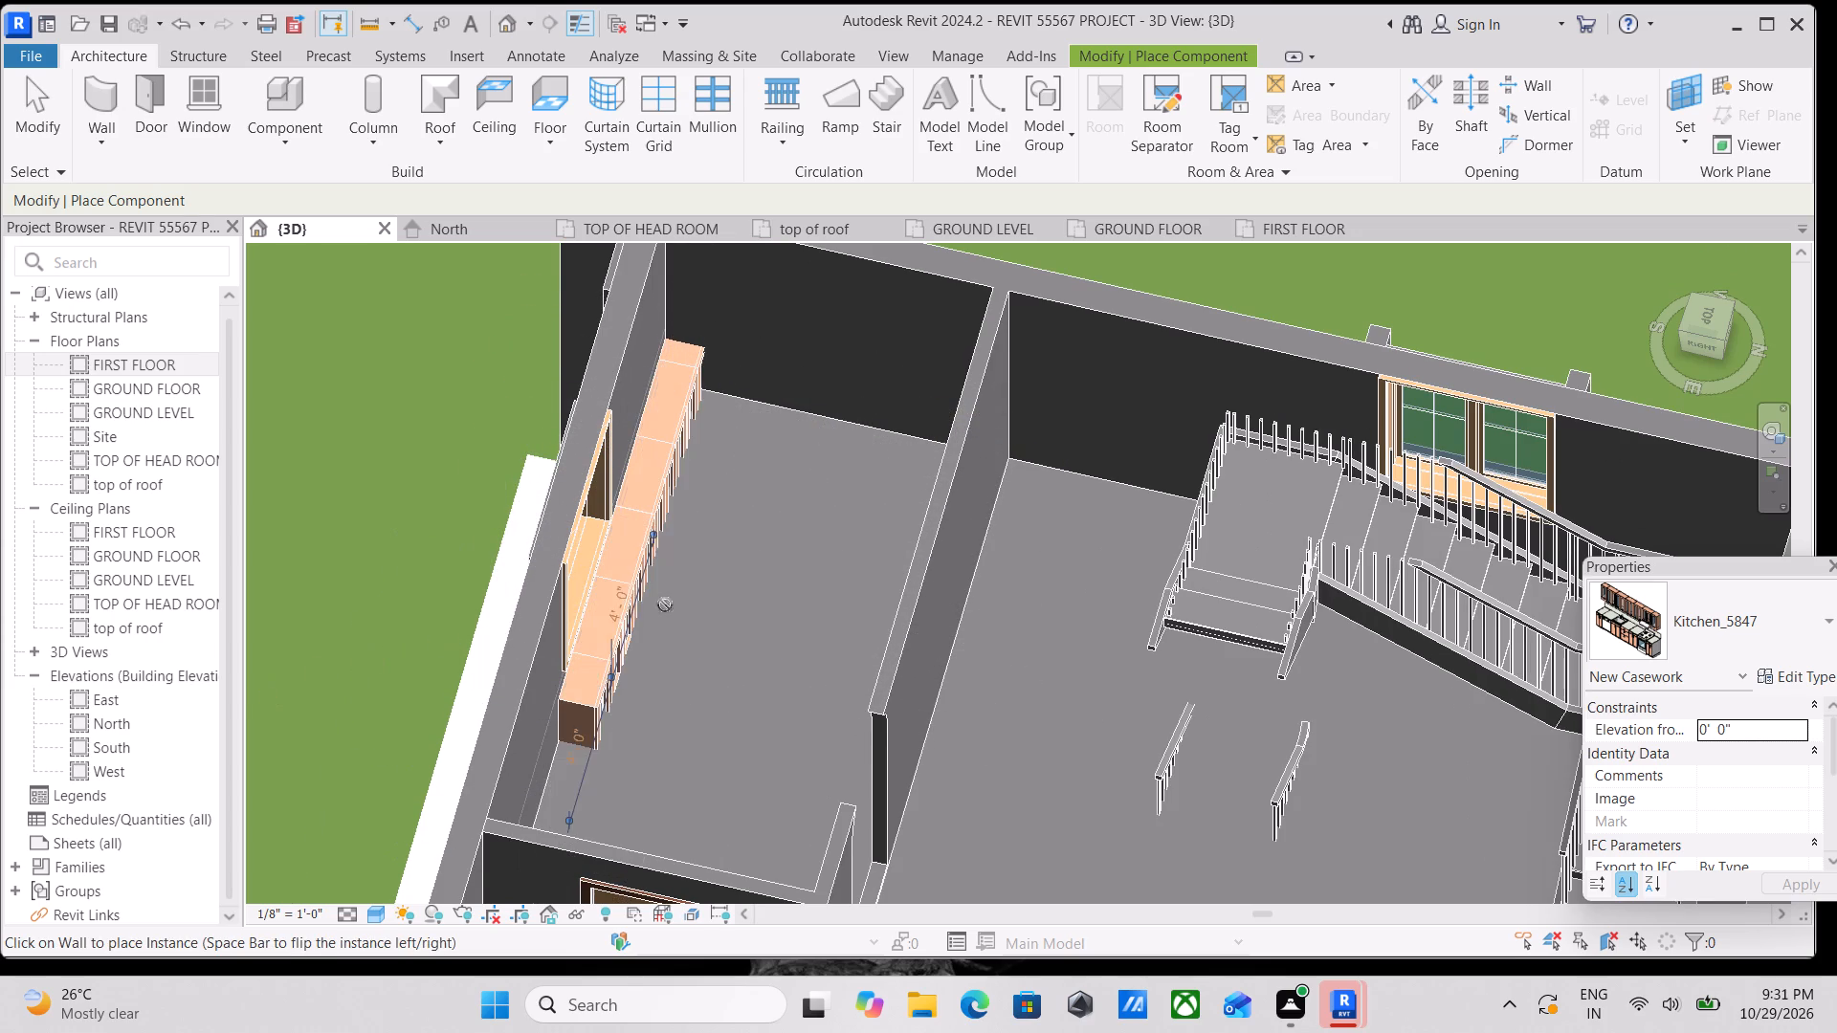
key("Escape")
scroll(750, 594, "down", 1)
key("Escape")
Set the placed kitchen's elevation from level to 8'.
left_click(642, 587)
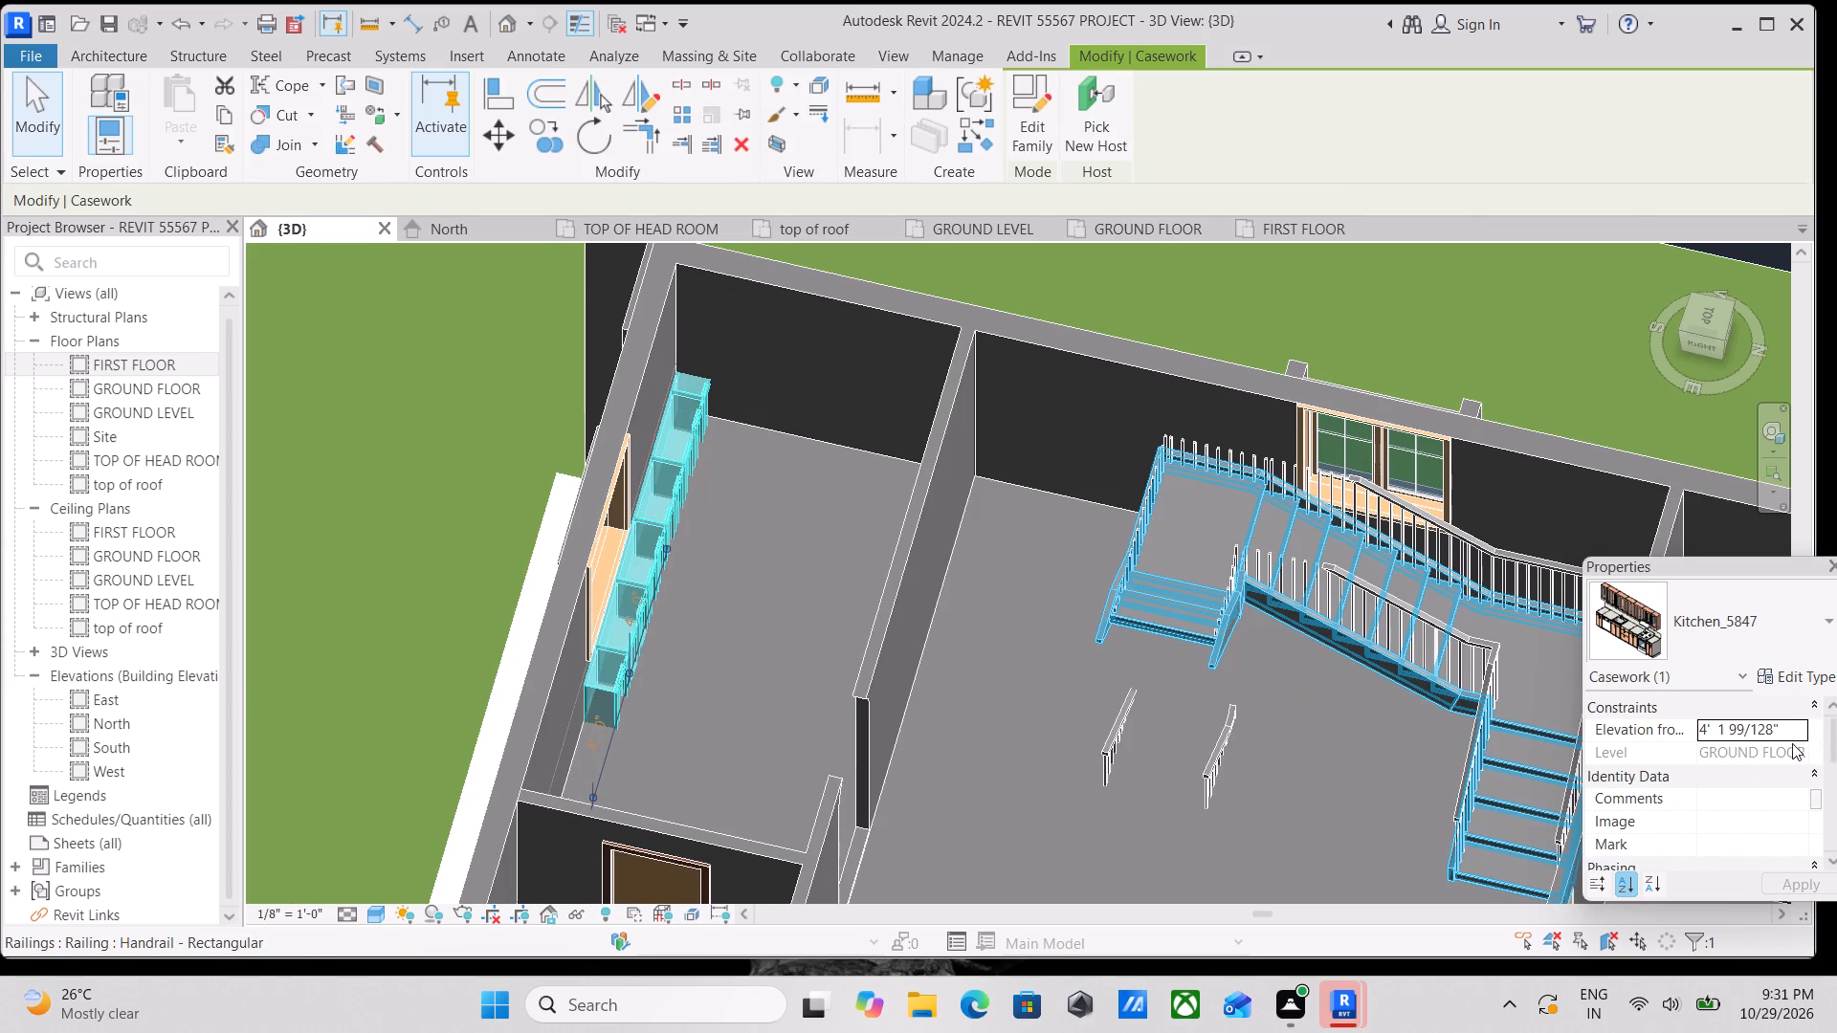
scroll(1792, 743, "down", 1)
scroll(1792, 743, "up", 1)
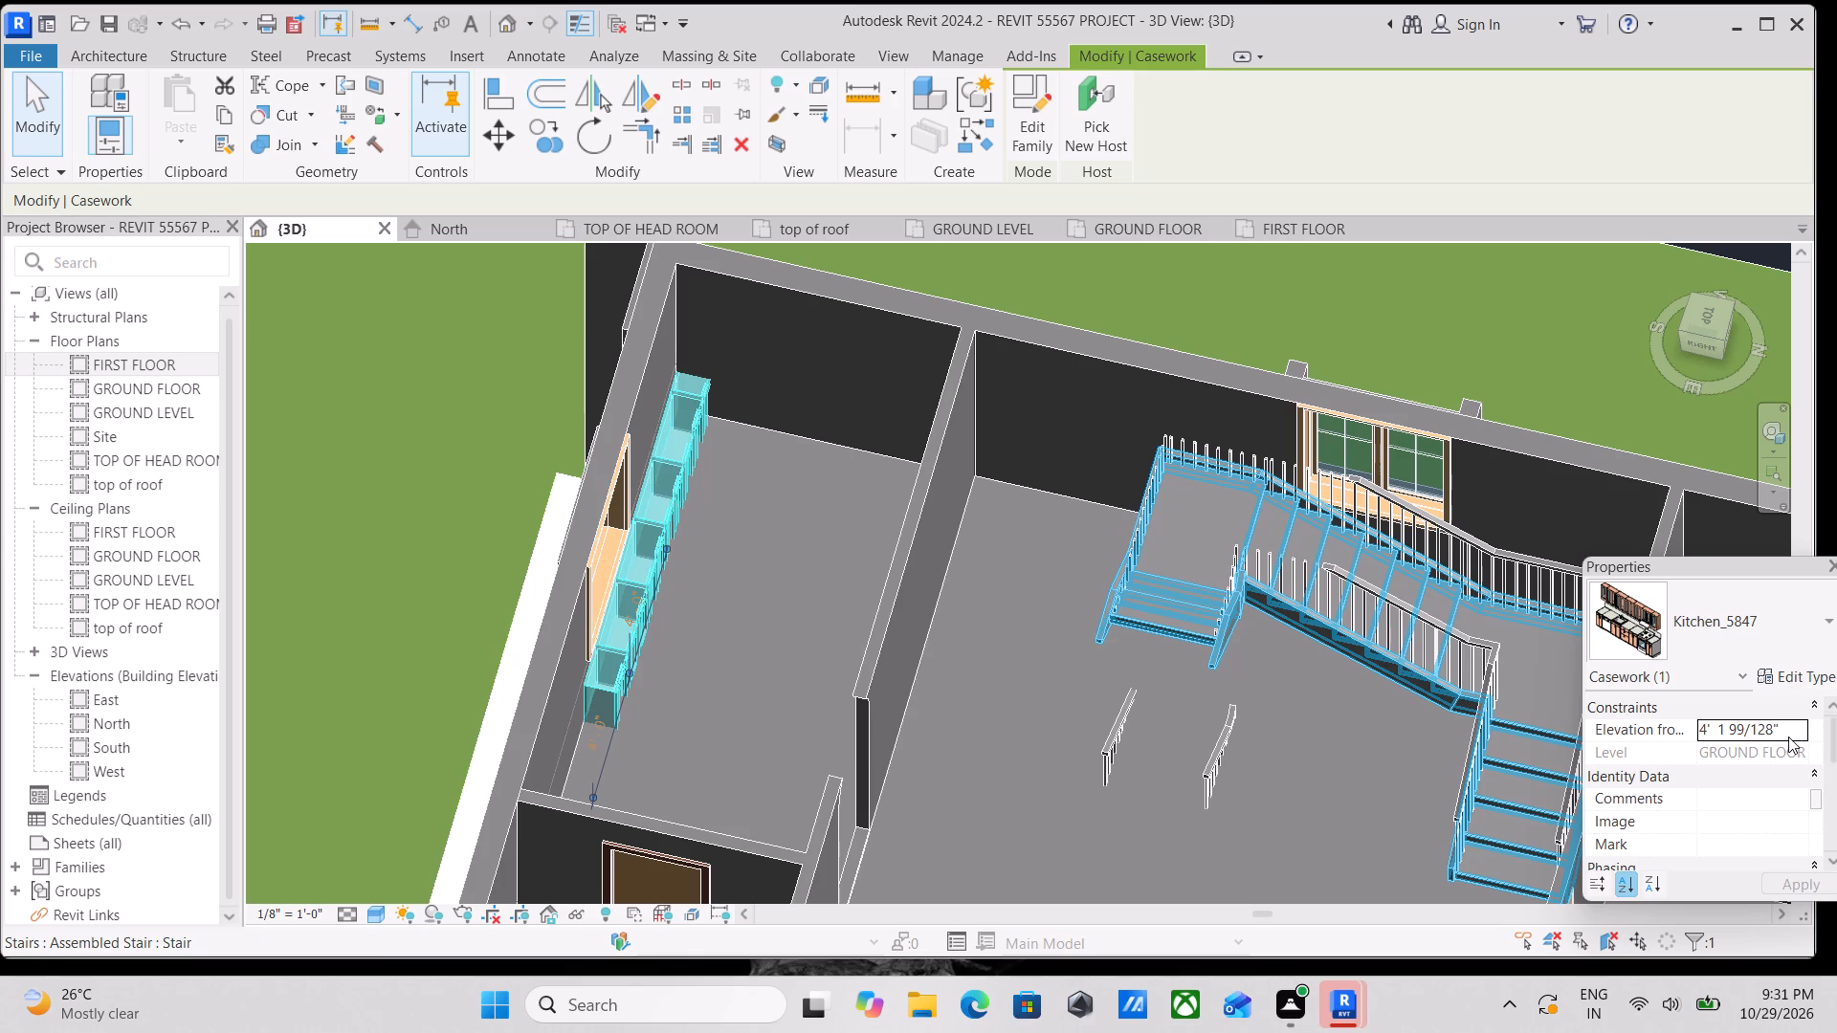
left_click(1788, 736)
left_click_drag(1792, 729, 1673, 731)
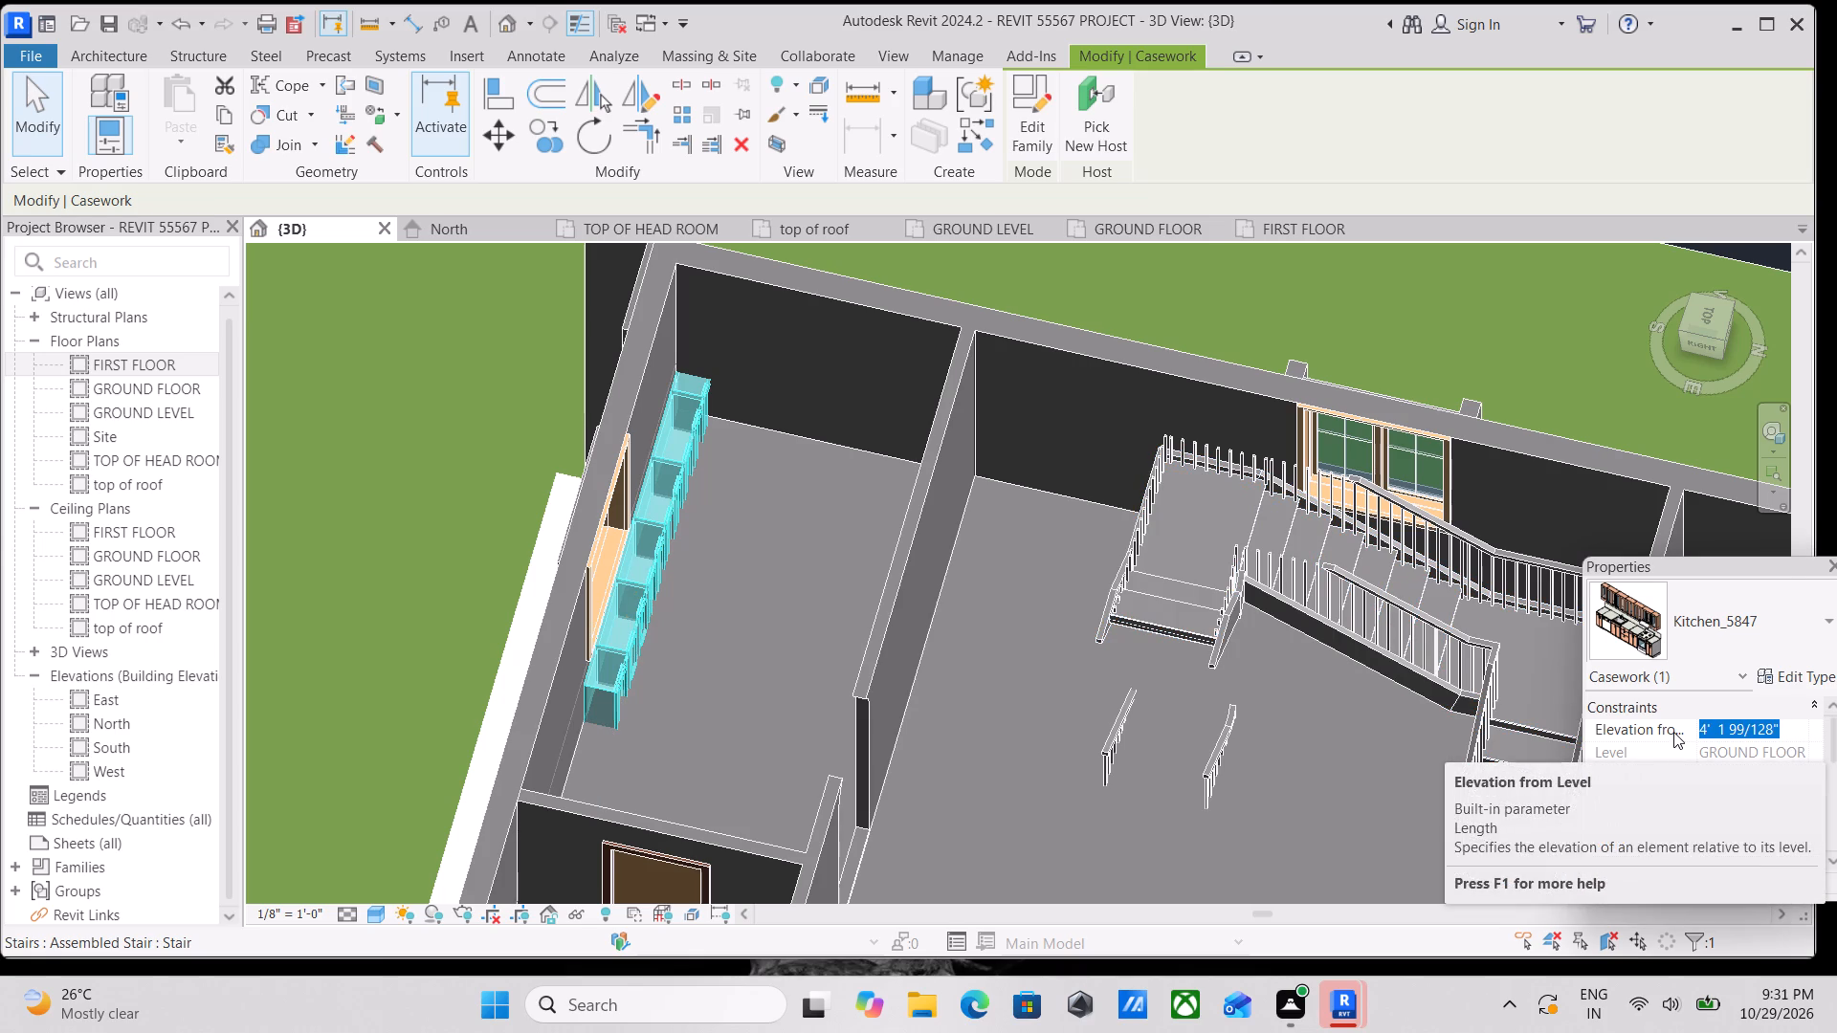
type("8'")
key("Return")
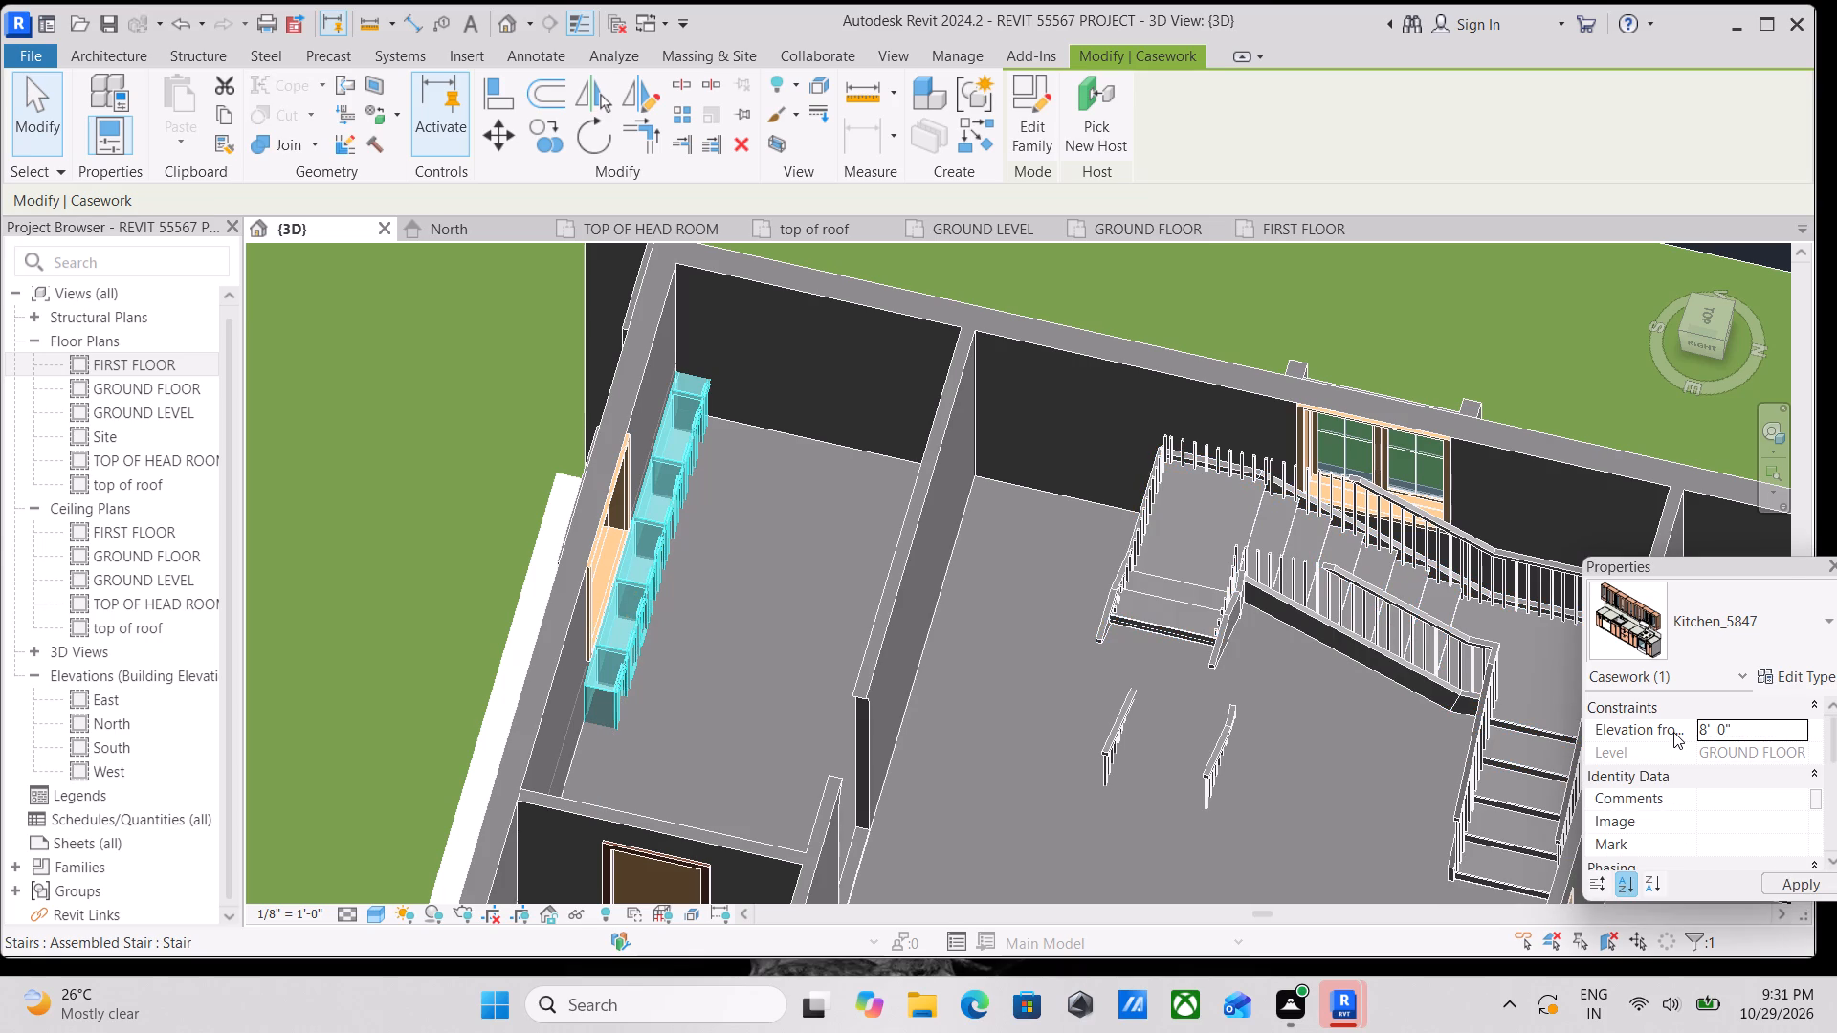
Set the placed kitchen's elevation from level to 10'.
scroll(839, 616, "down", 3)
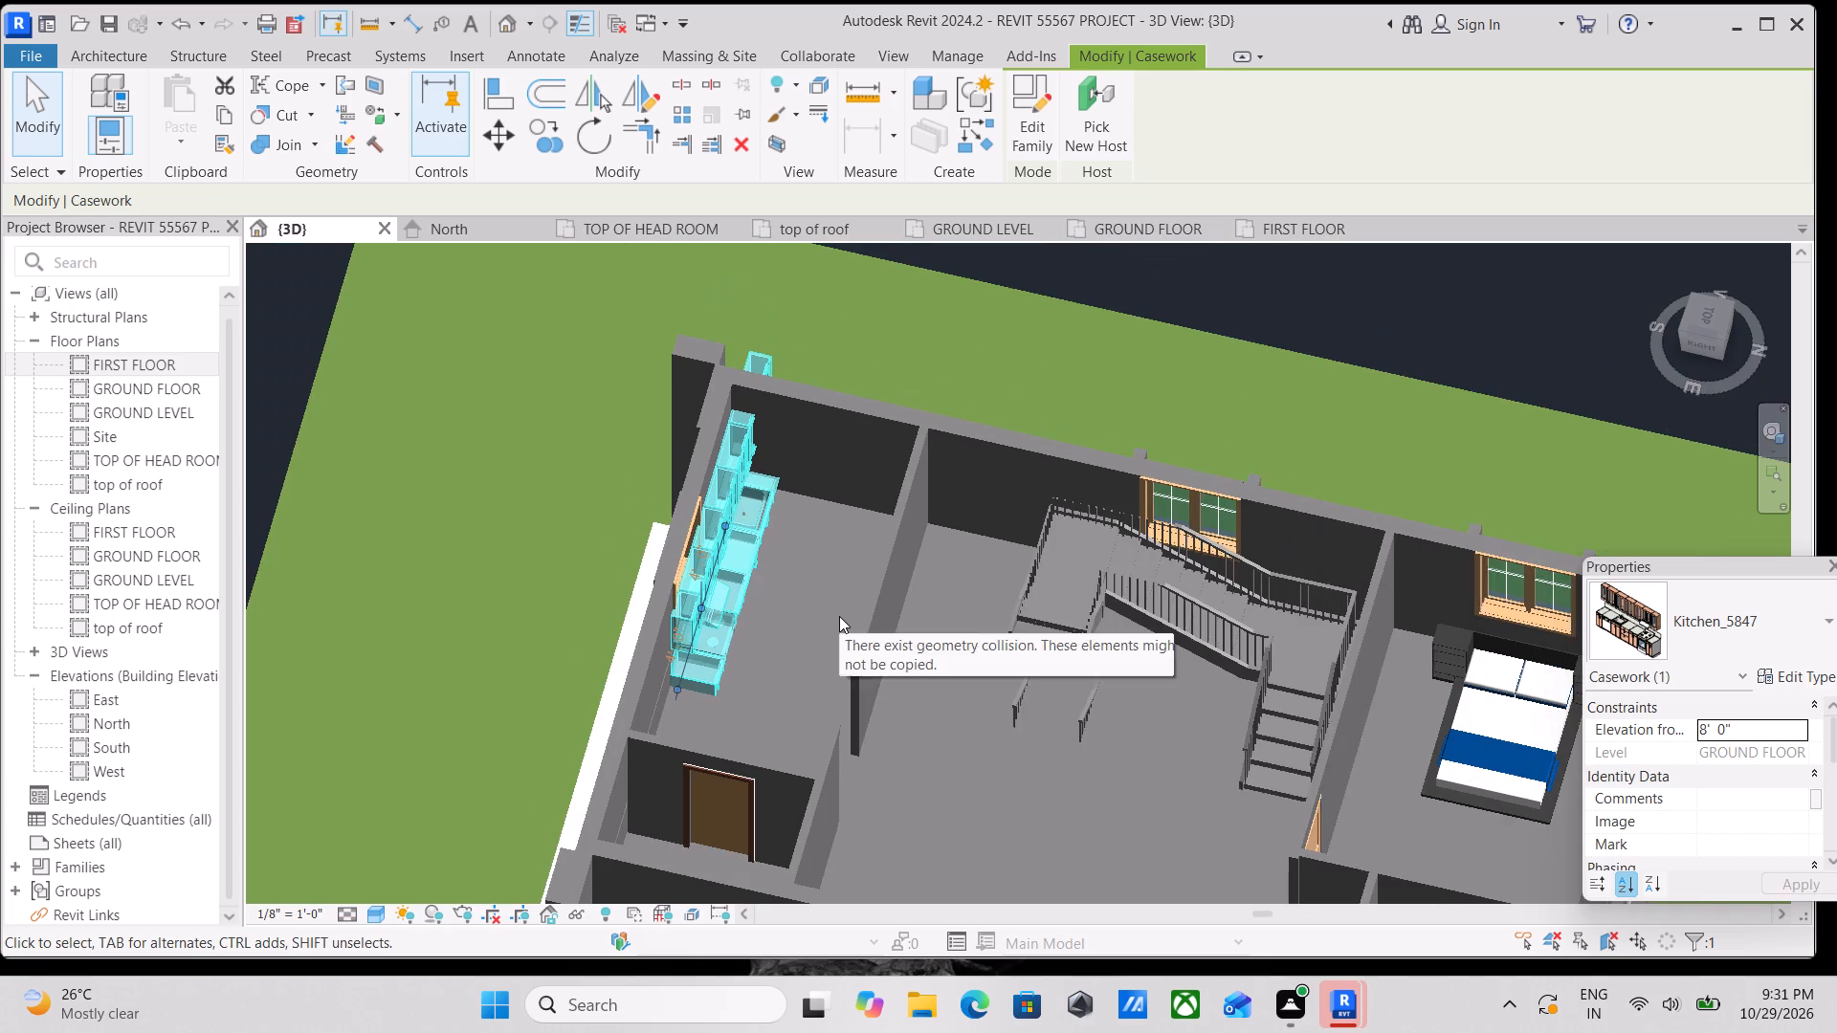
middle_click_drag(846, 605, 426, 466, "shift")
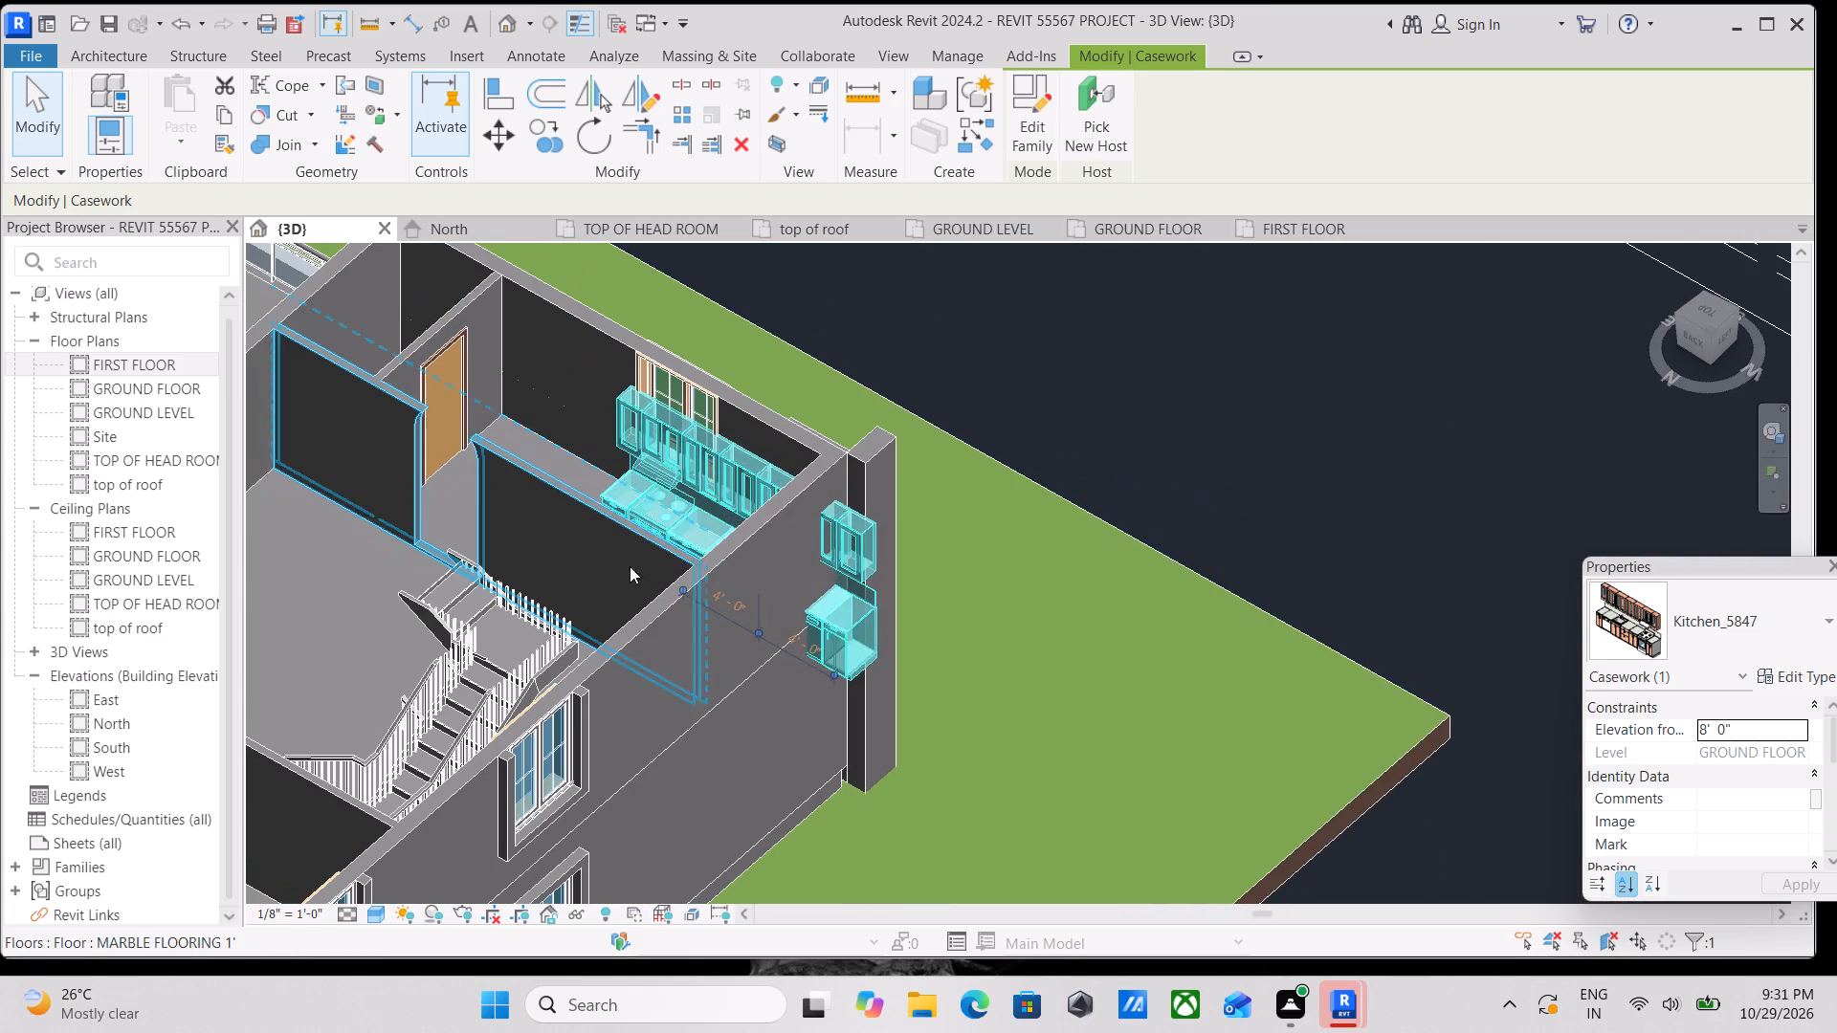
left_click(1750, 732)
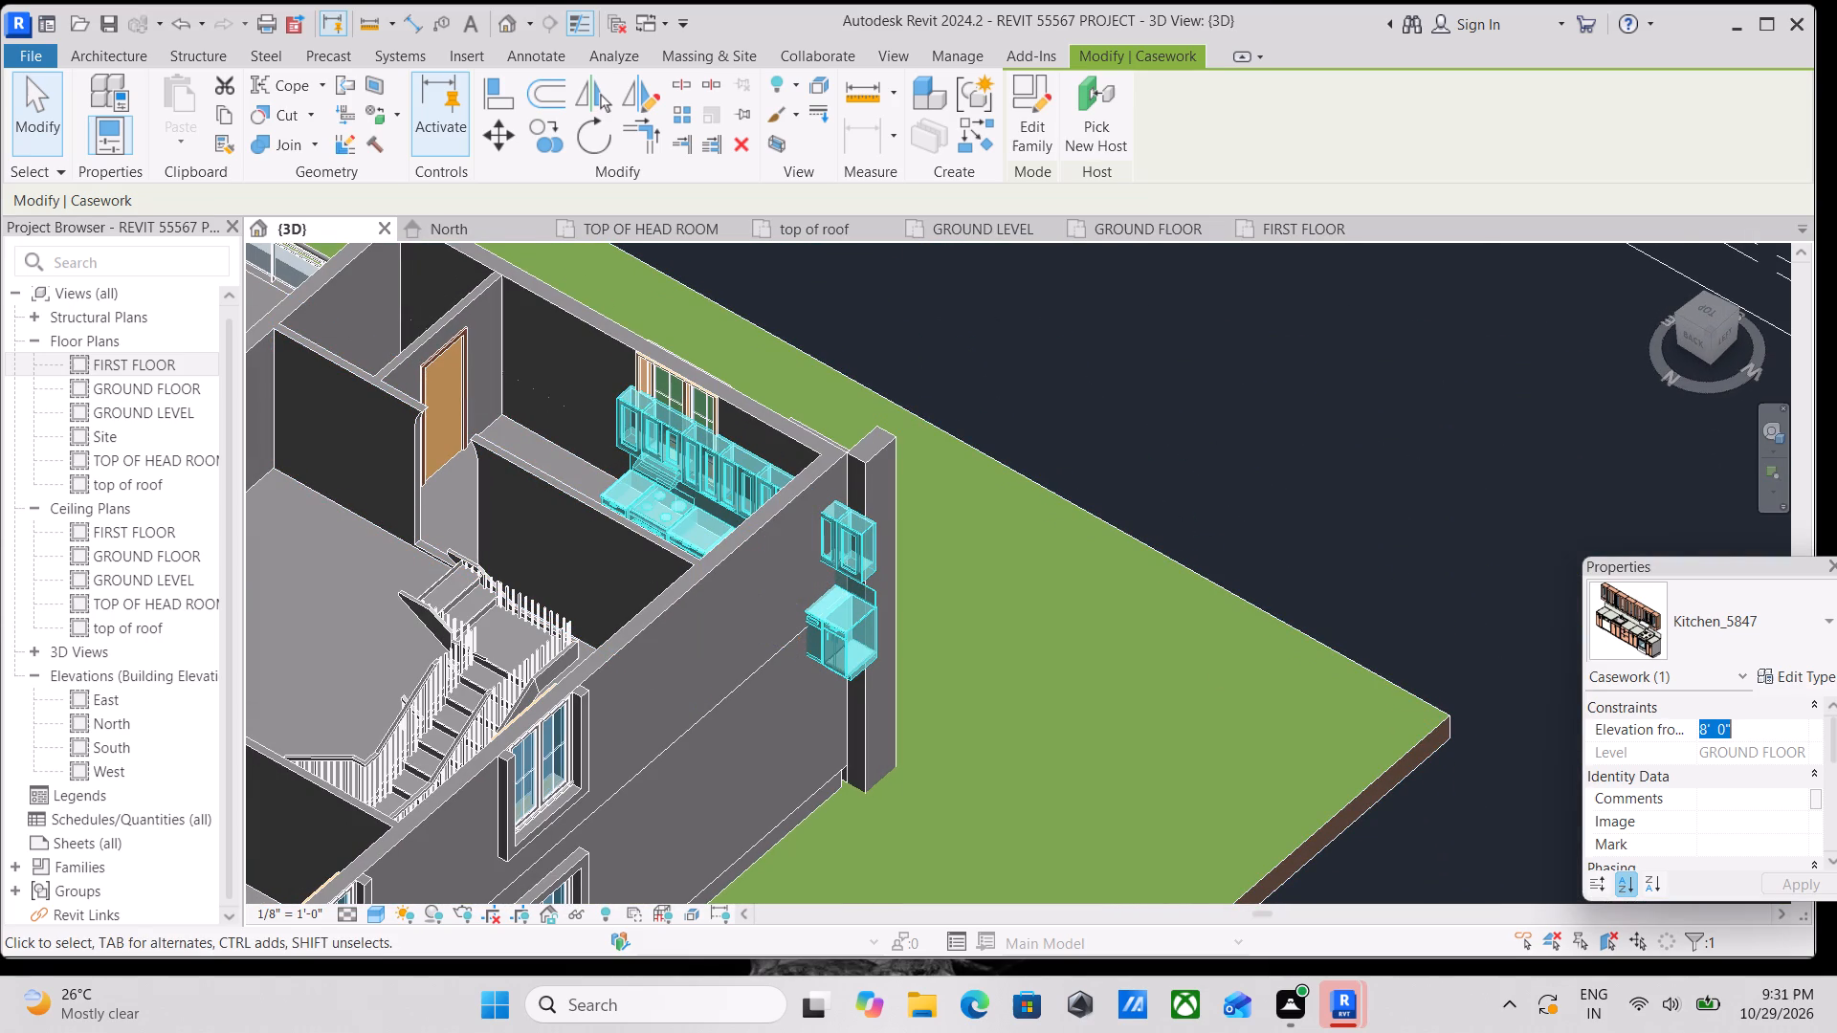
type("10'")
key("Return")
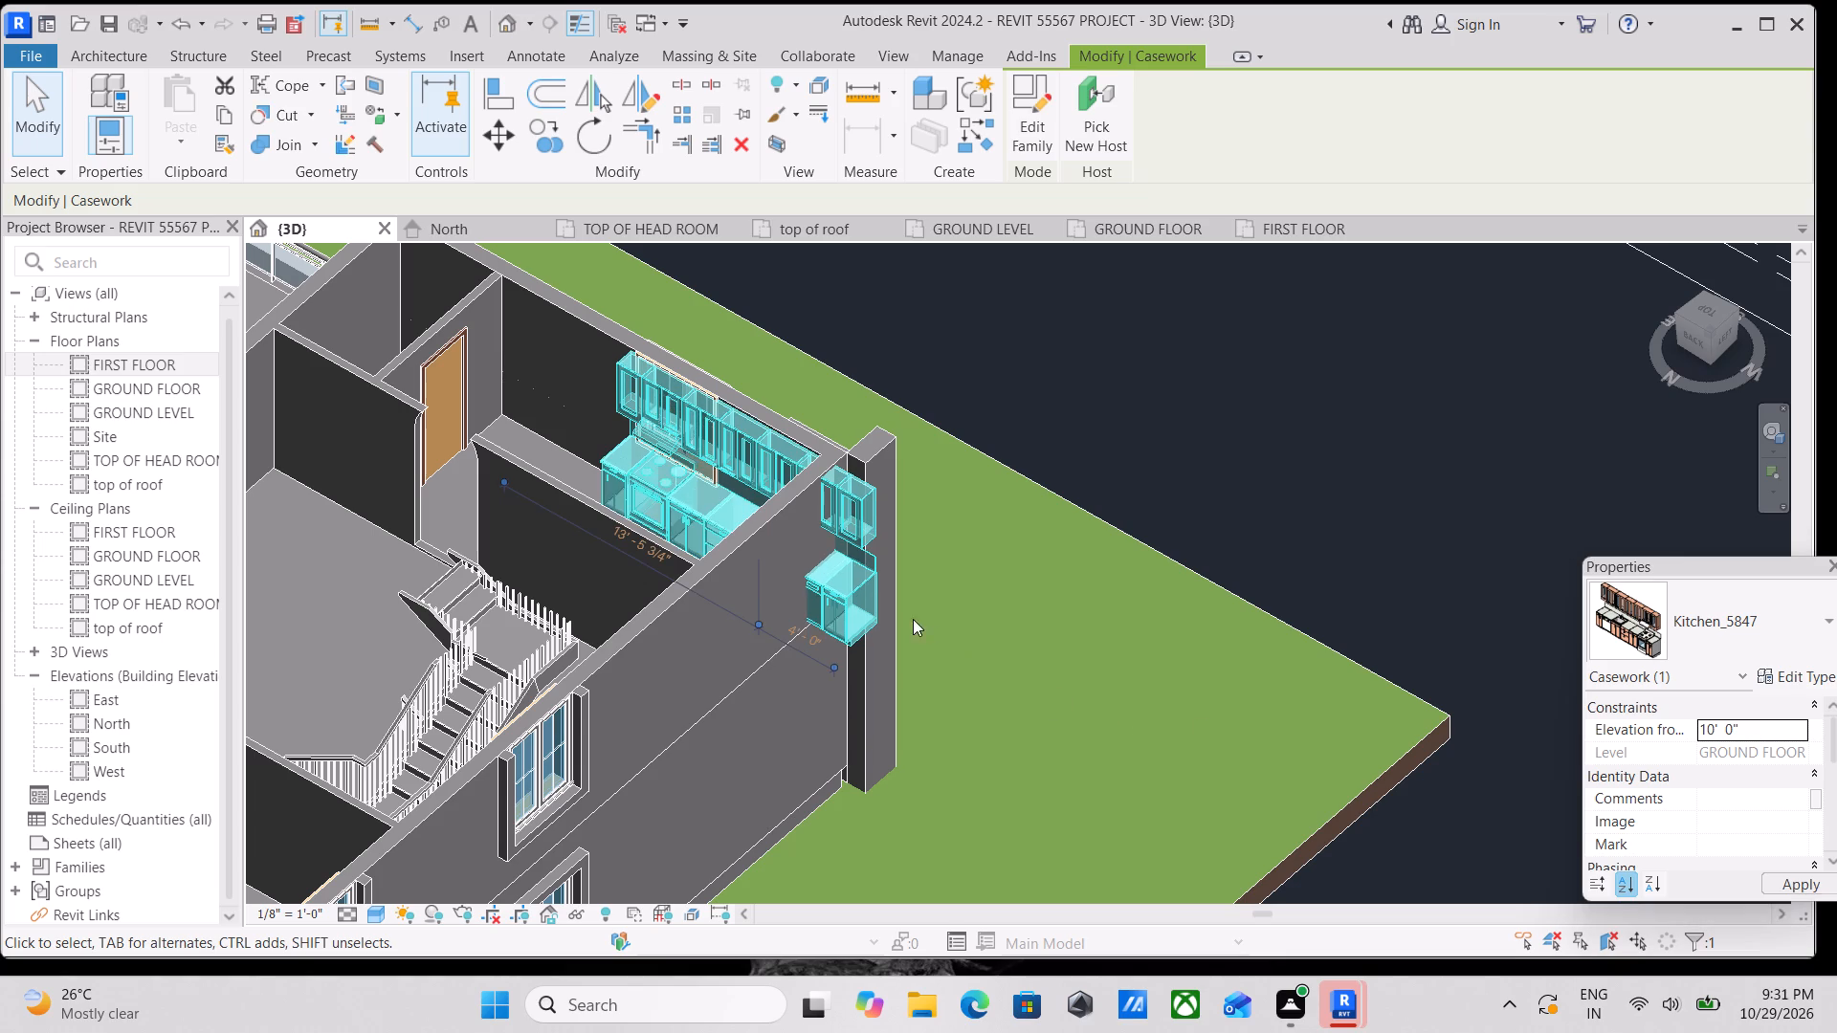
Nudge the kitchen along the window wall towards the door side, bringing its protruding end inside the room.
scroll(876, 626, "down", 1)
middle_click_drag(780, 717, 1051, 832, "shift")
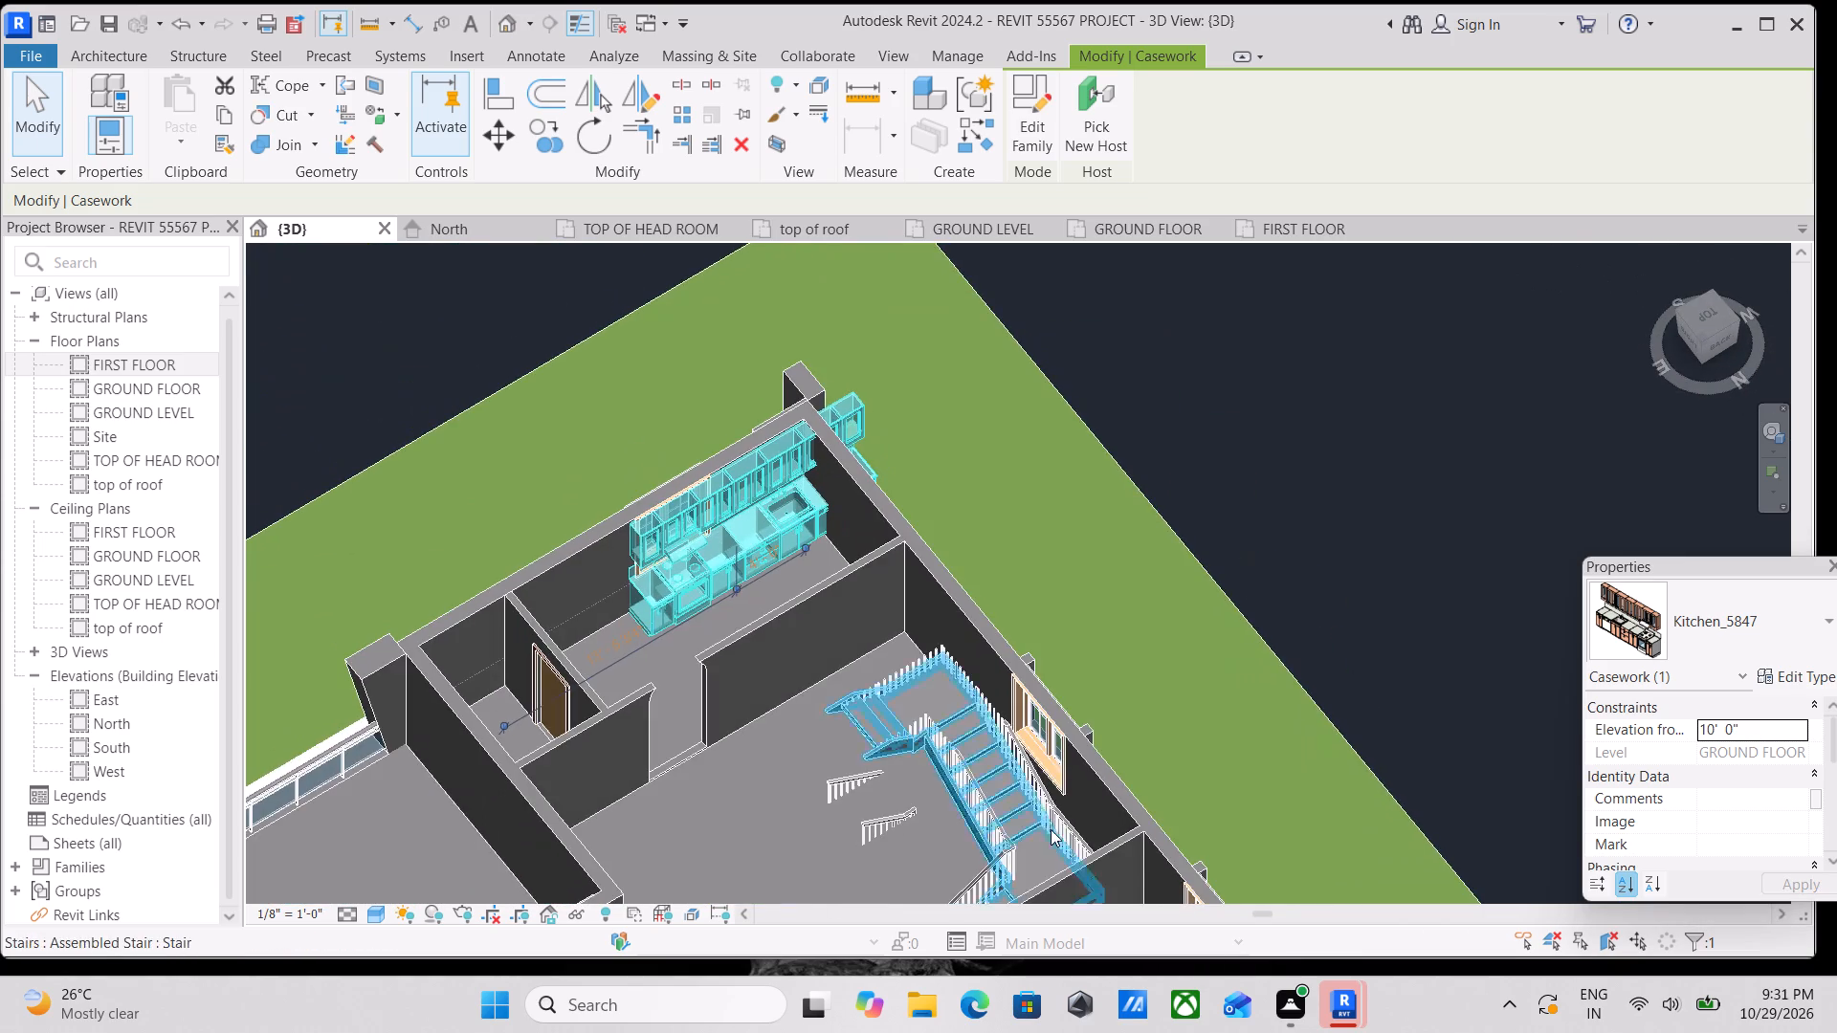
scroll(786, 684, "up", 12)
middle_click_drag(646, 577, 795, 612)
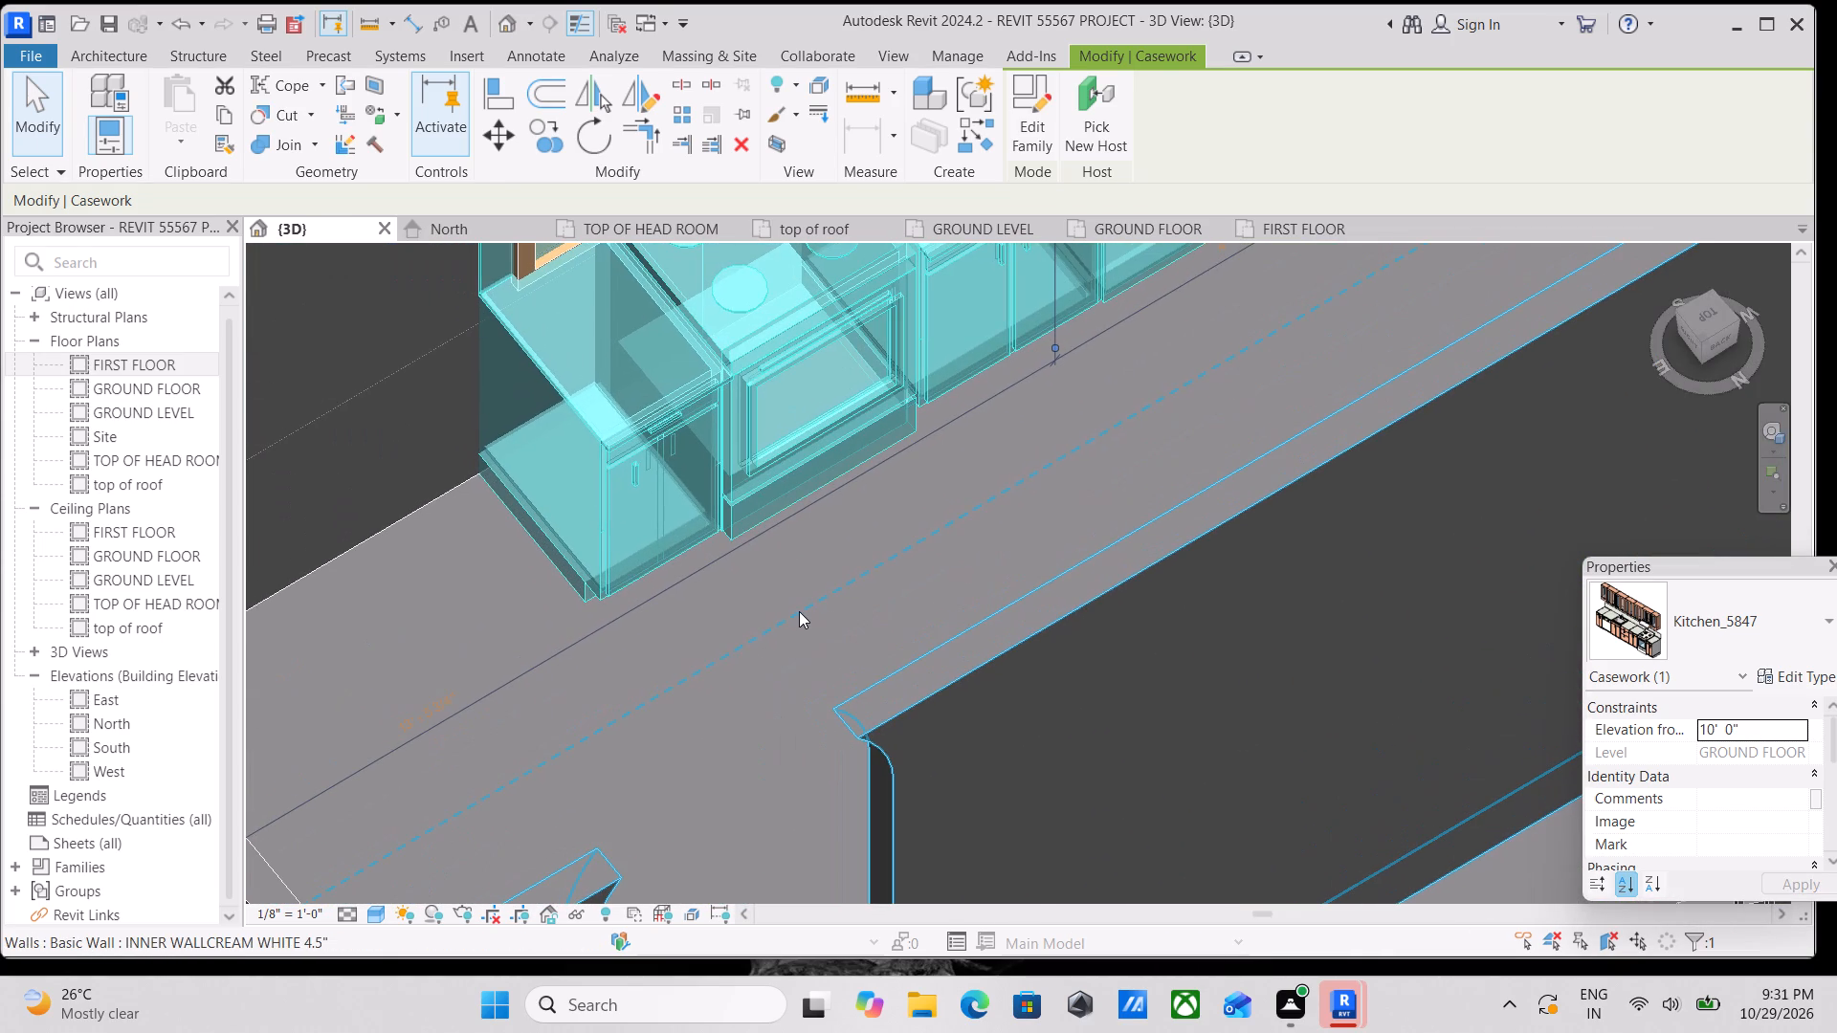
key("Left")
key("Left")
key("Left")
key("Left")
key("Left")
key("Left")
key("Left")
key("Left")
key("Left")
key("Left")
key("Left")
key("Left")
key("Left")
key("Left")
key("Left")
key("Left")
key("Left")
key("Left")
key("Left")
key("Left")
key("Left")
key("Left")
key("Left")
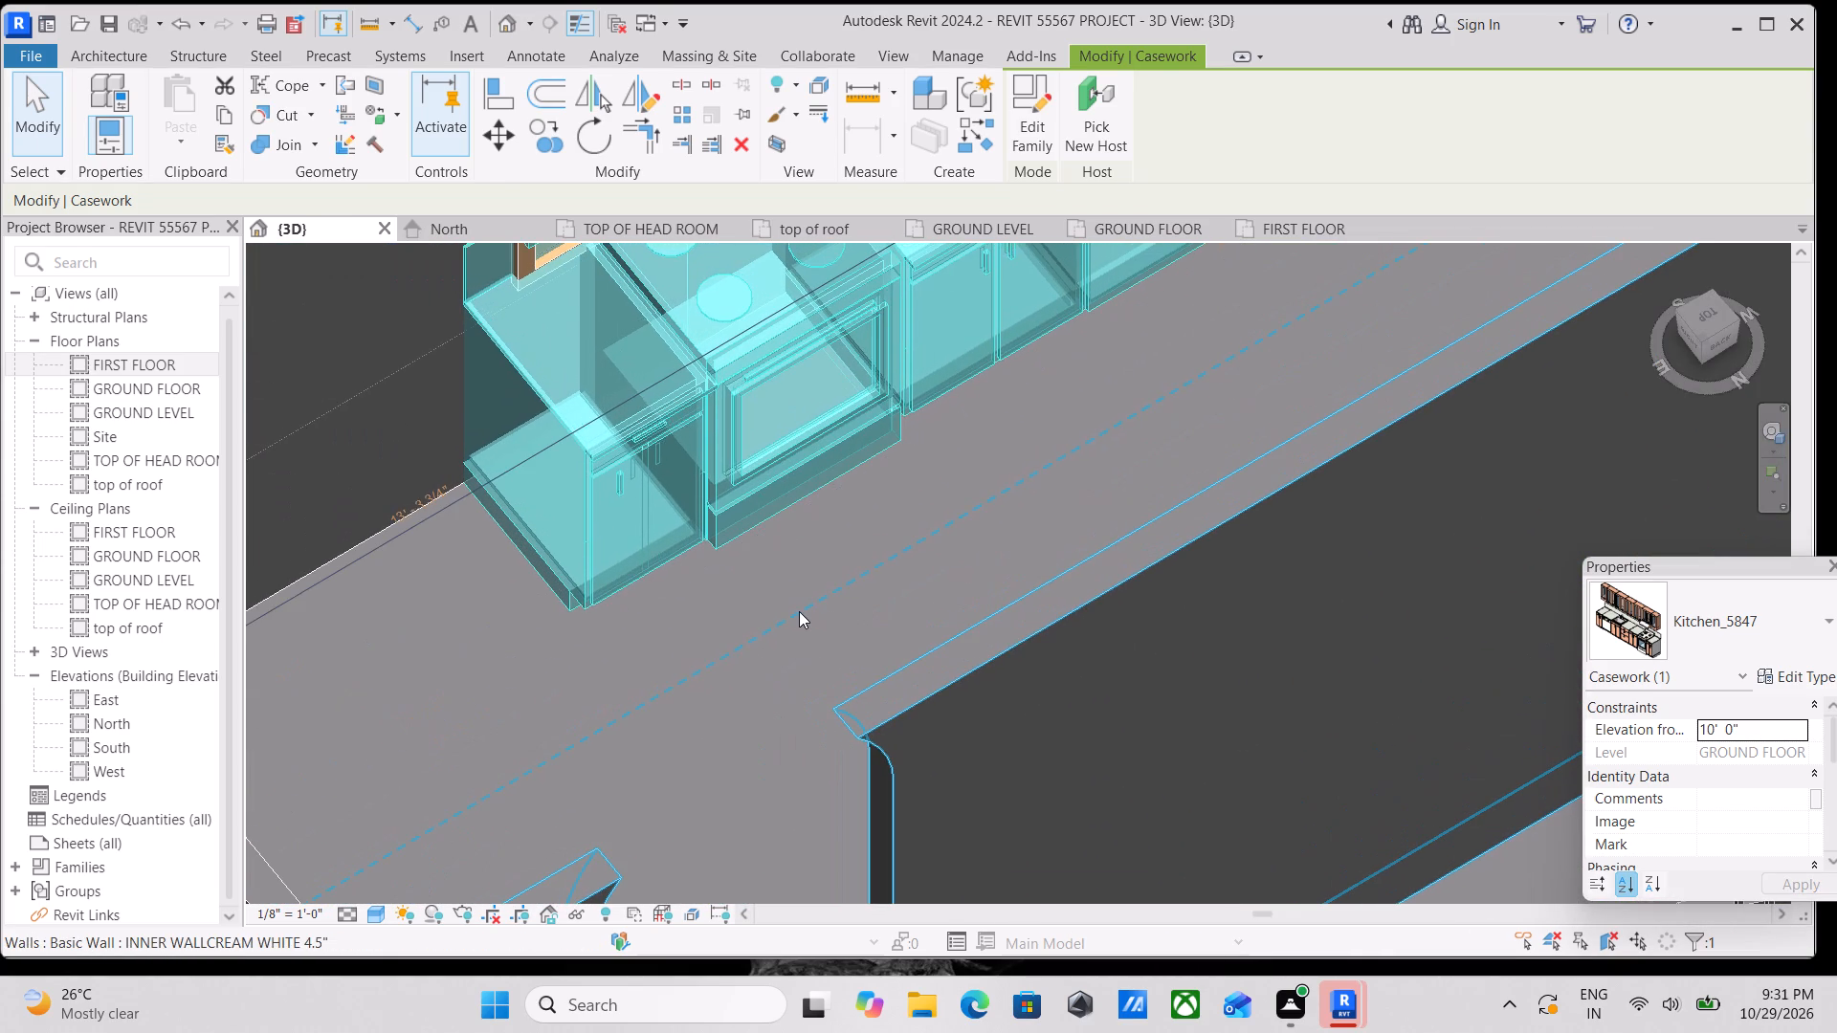
key("Left")
key("Left")
key("Left")
key("Left")
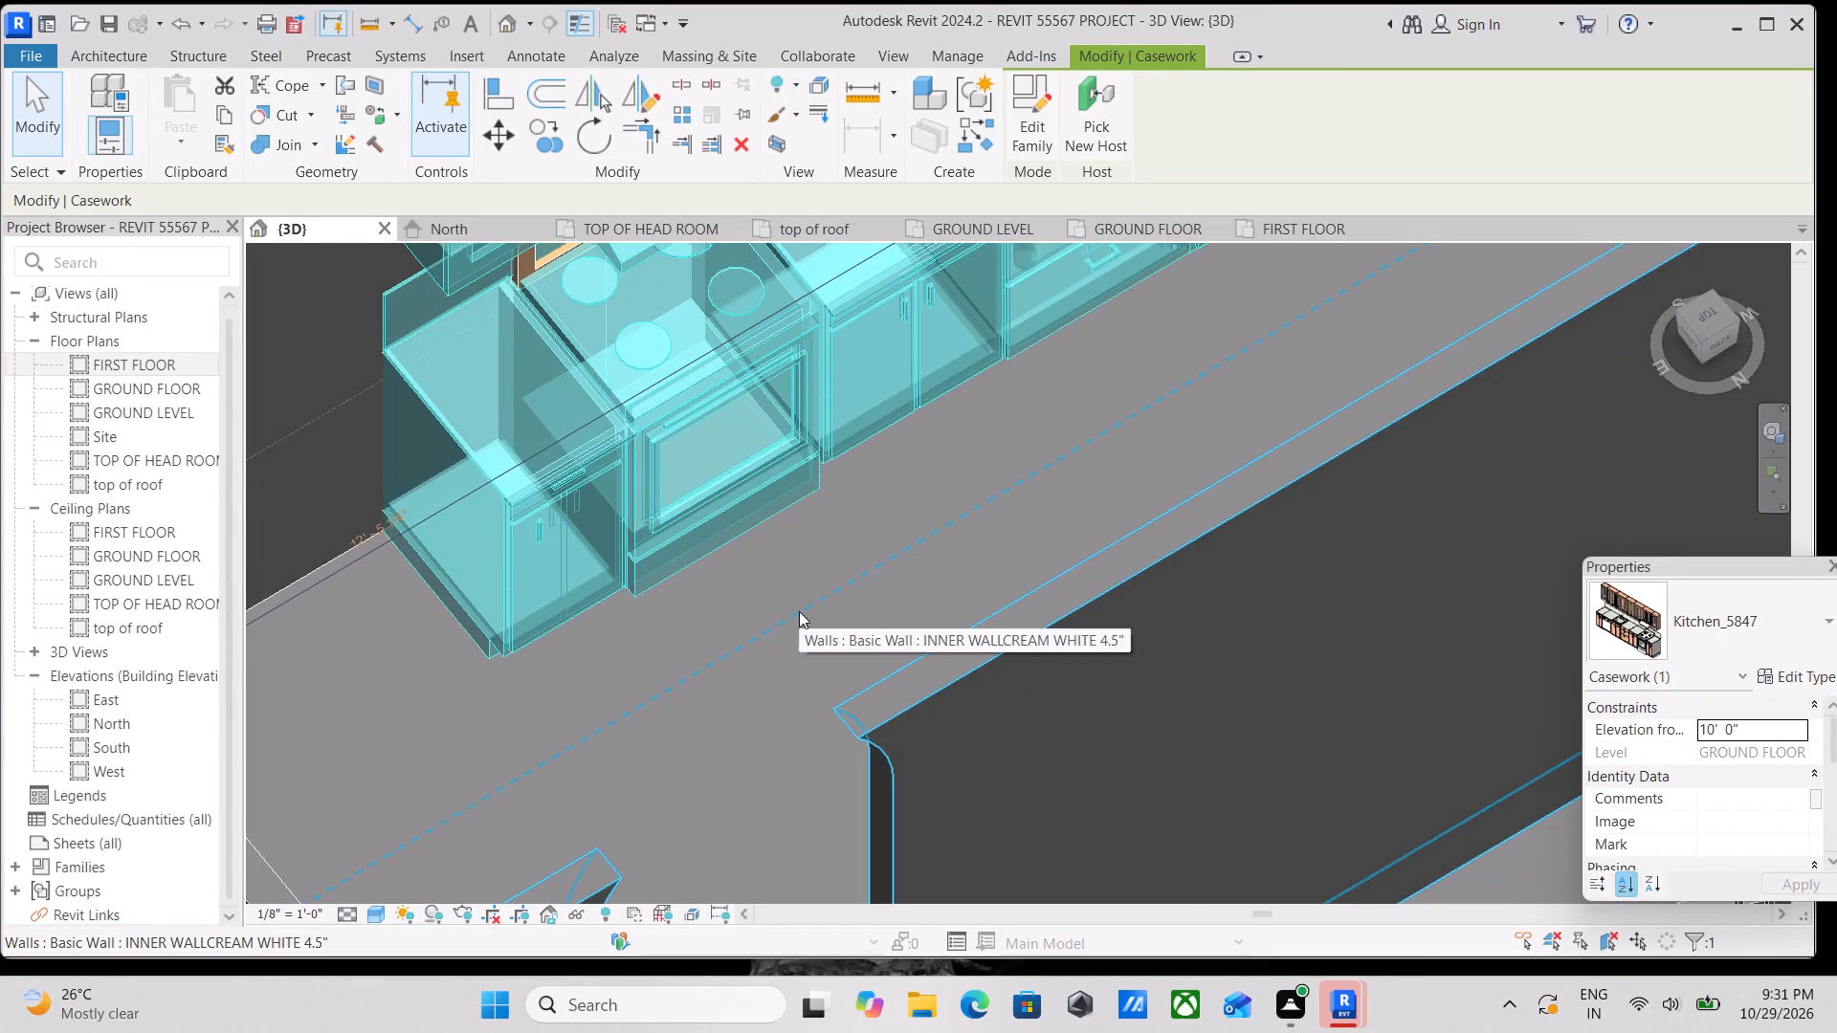
scroll(799, 611, "down", 4)
key("Left")
key("Left")
scroll(799, 611, "down", 3)
key("Left")
key("Left")
key("Left")
key("Left")
key("Left")
key("Left")
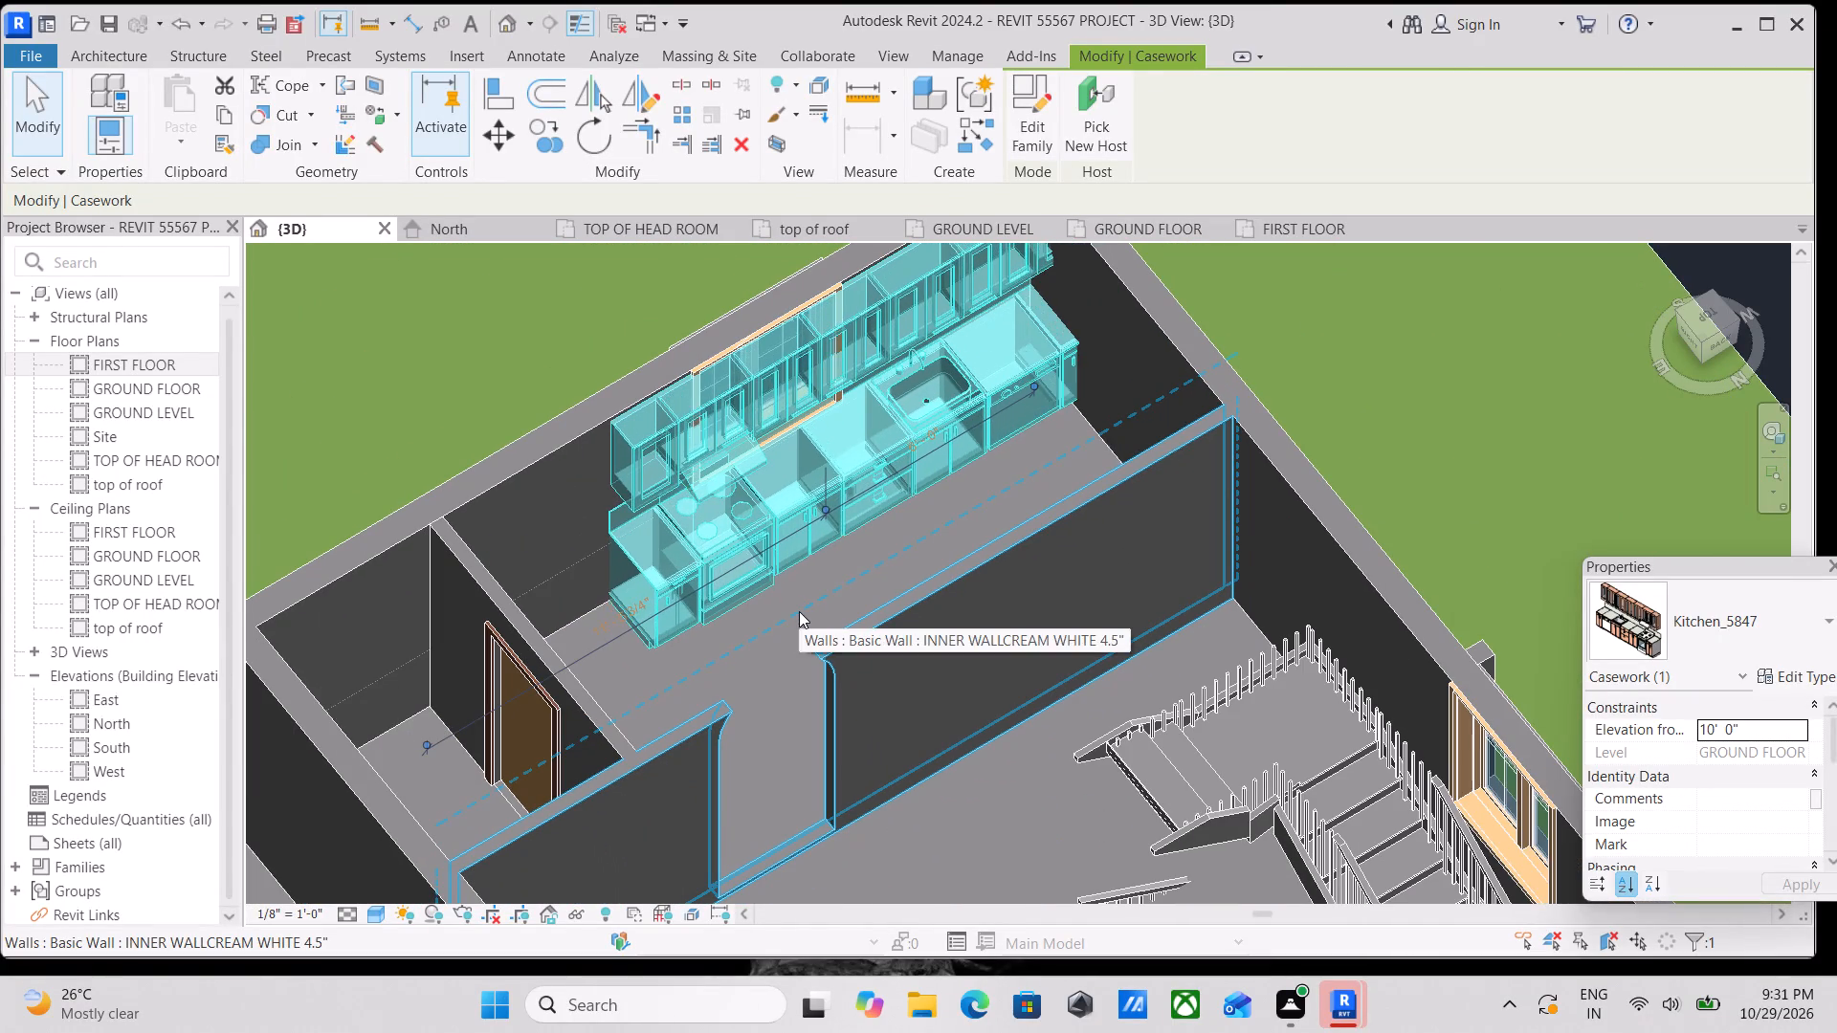
key("Left")
key("Left")
key("Left")
key("Left")
key("Left")
key("Left")
key("Left")
key("Left")
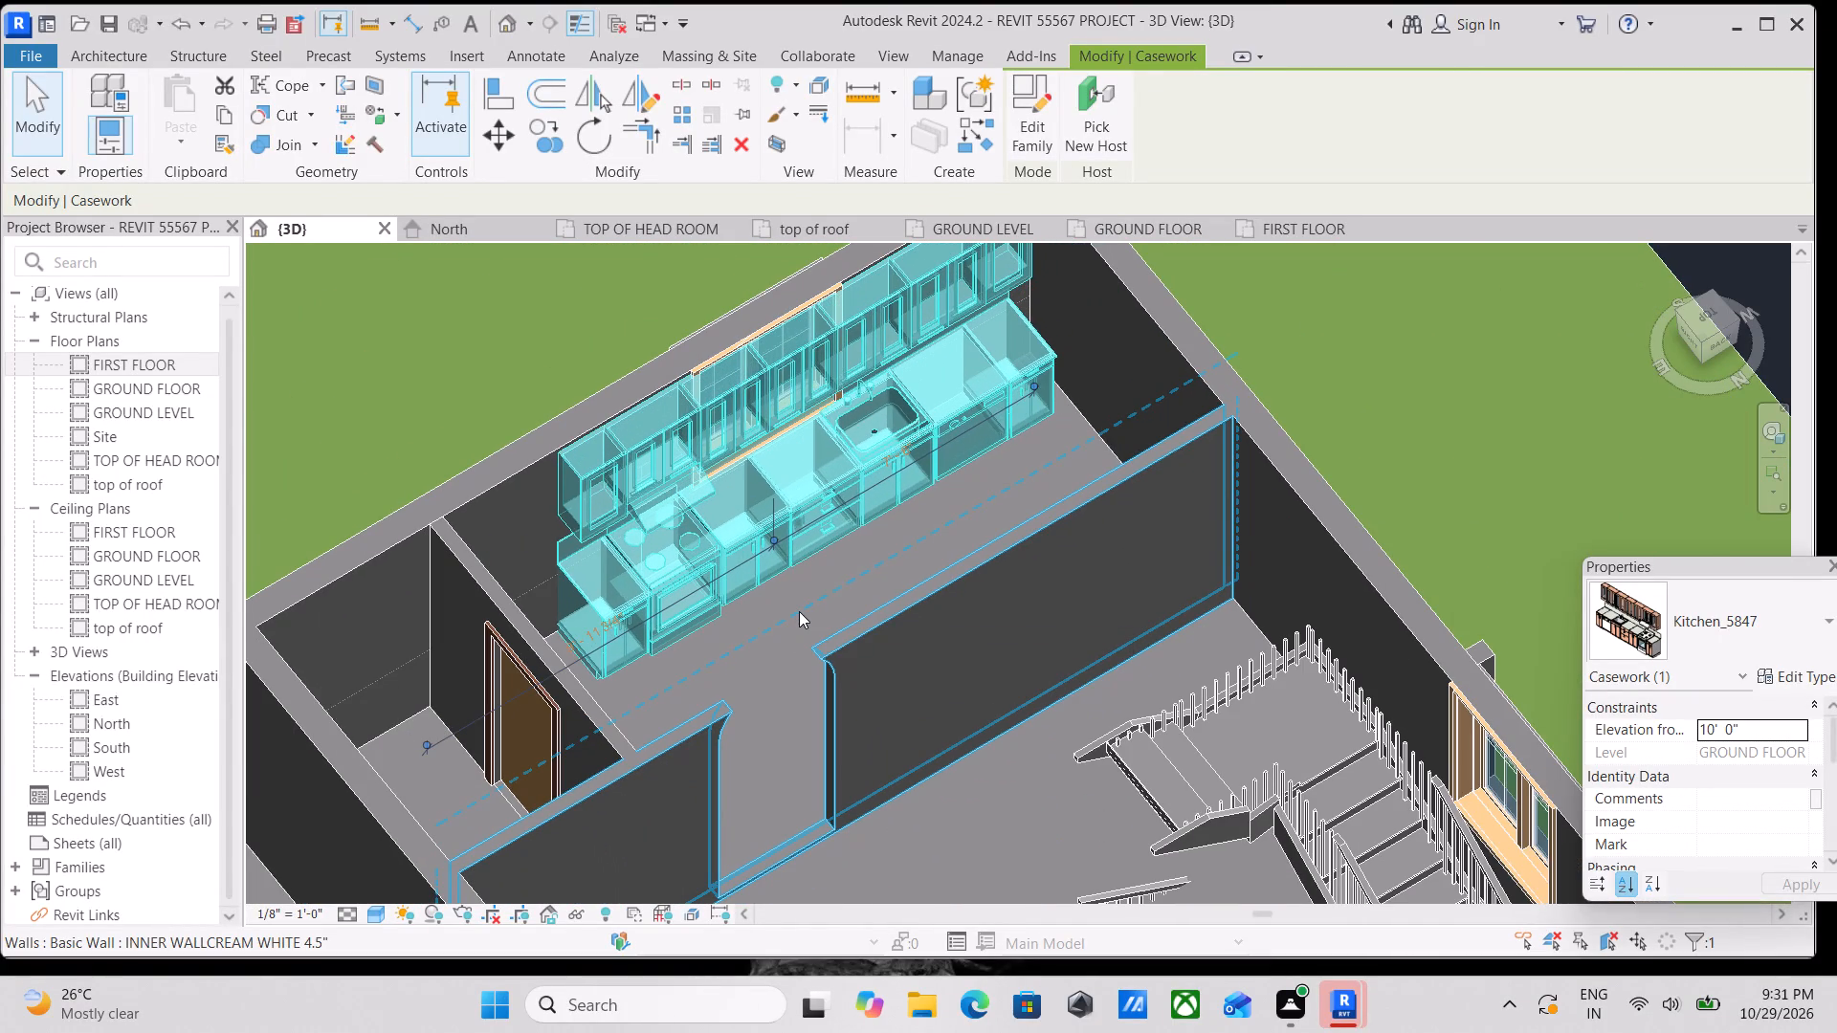
key("Left")
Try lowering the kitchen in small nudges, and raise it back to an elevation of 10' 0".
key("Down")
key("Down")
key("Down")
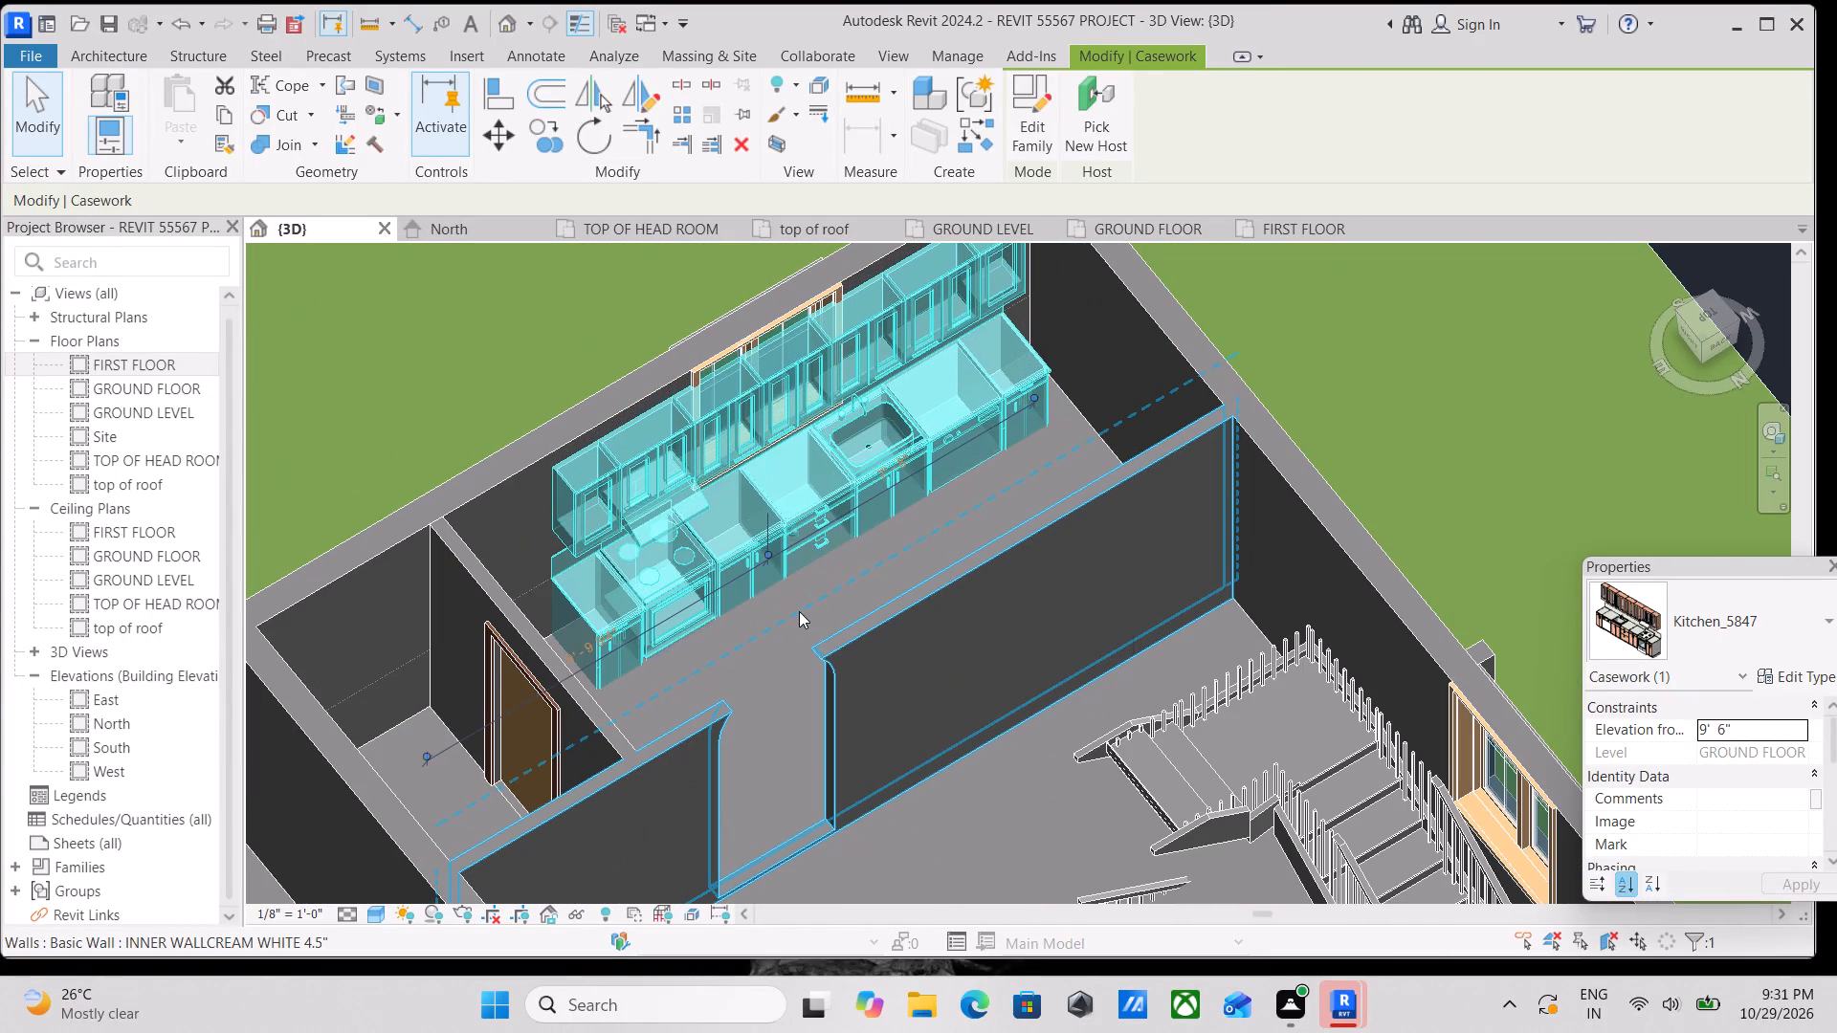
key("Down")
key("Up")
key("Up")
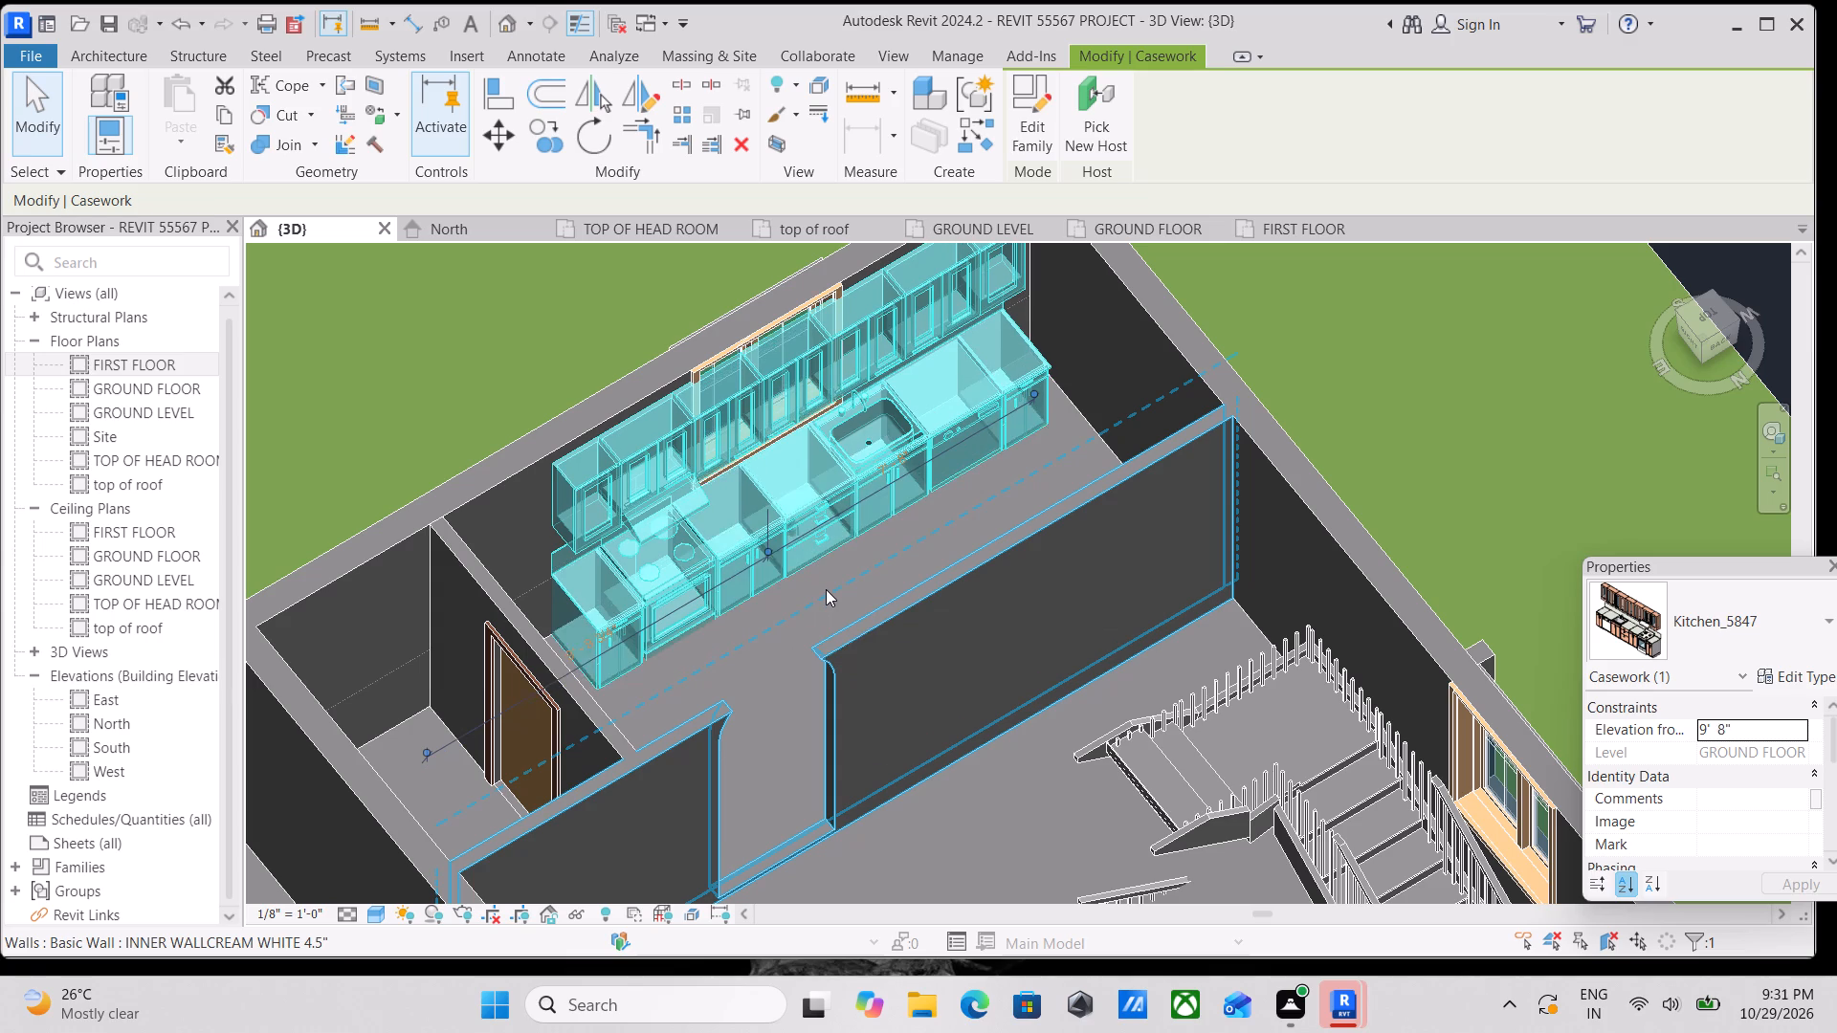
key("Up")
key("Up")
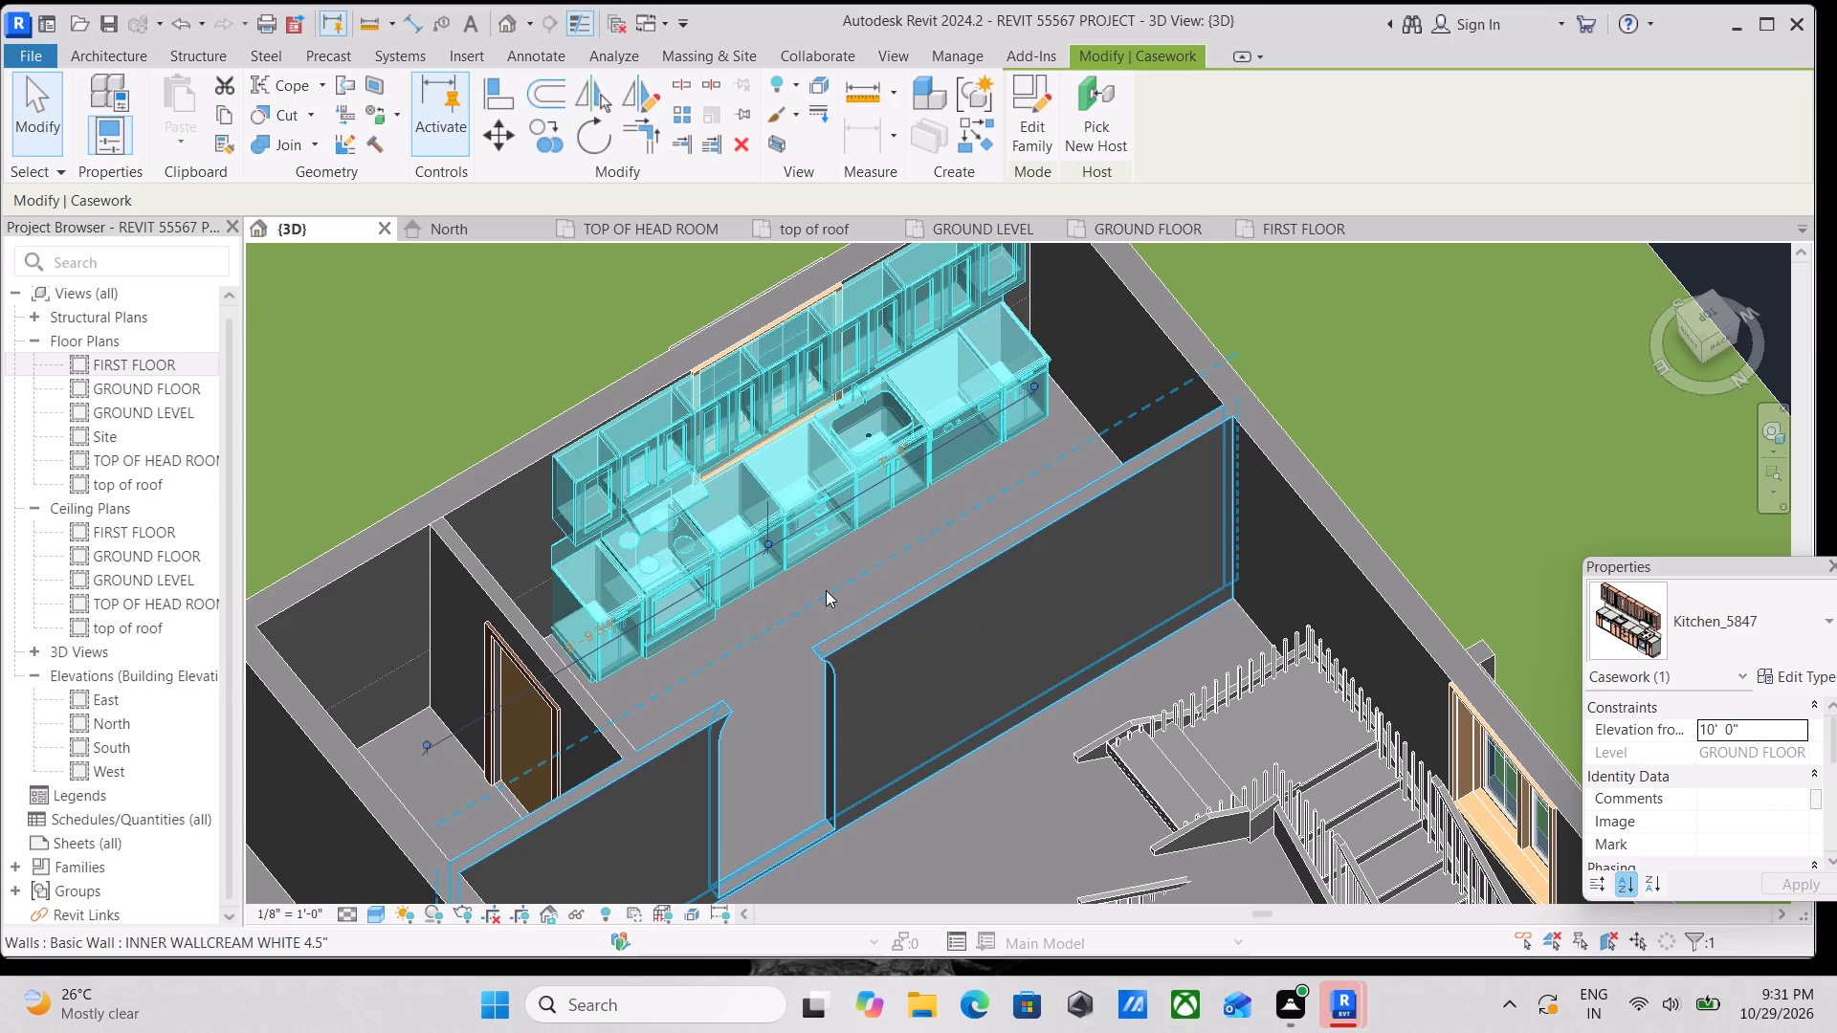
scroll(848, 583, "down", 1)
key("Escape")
Nudge the kitchen slightly further along the window wall towards the door, clear of the end wall.
scroll(896, 568, "down", 2)
middle_click_drag(868, 611, 550, 571, "shift")
scroll(829, 425, "up", 7)
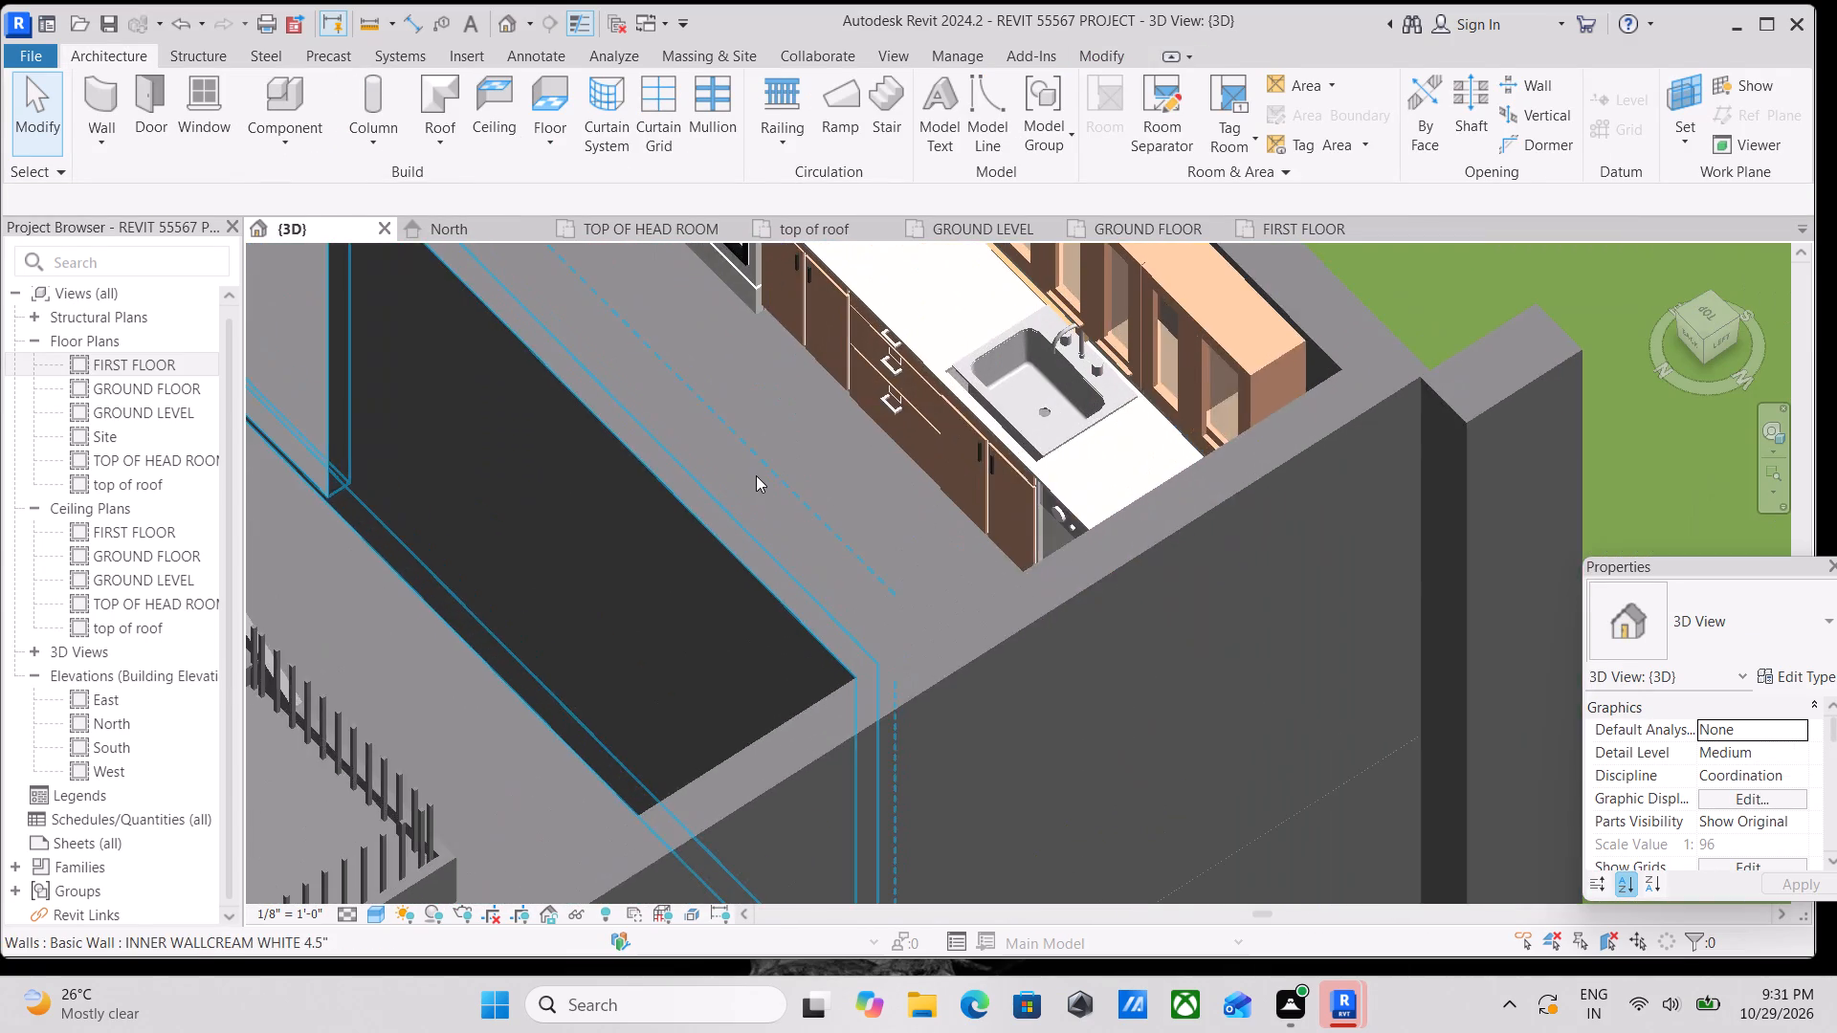
middle_click_drag(756, 476, 916, 704)
middle_click_drag(915, 492, 1002, 674)
middle_click_drag(988, 547, 894, 616)
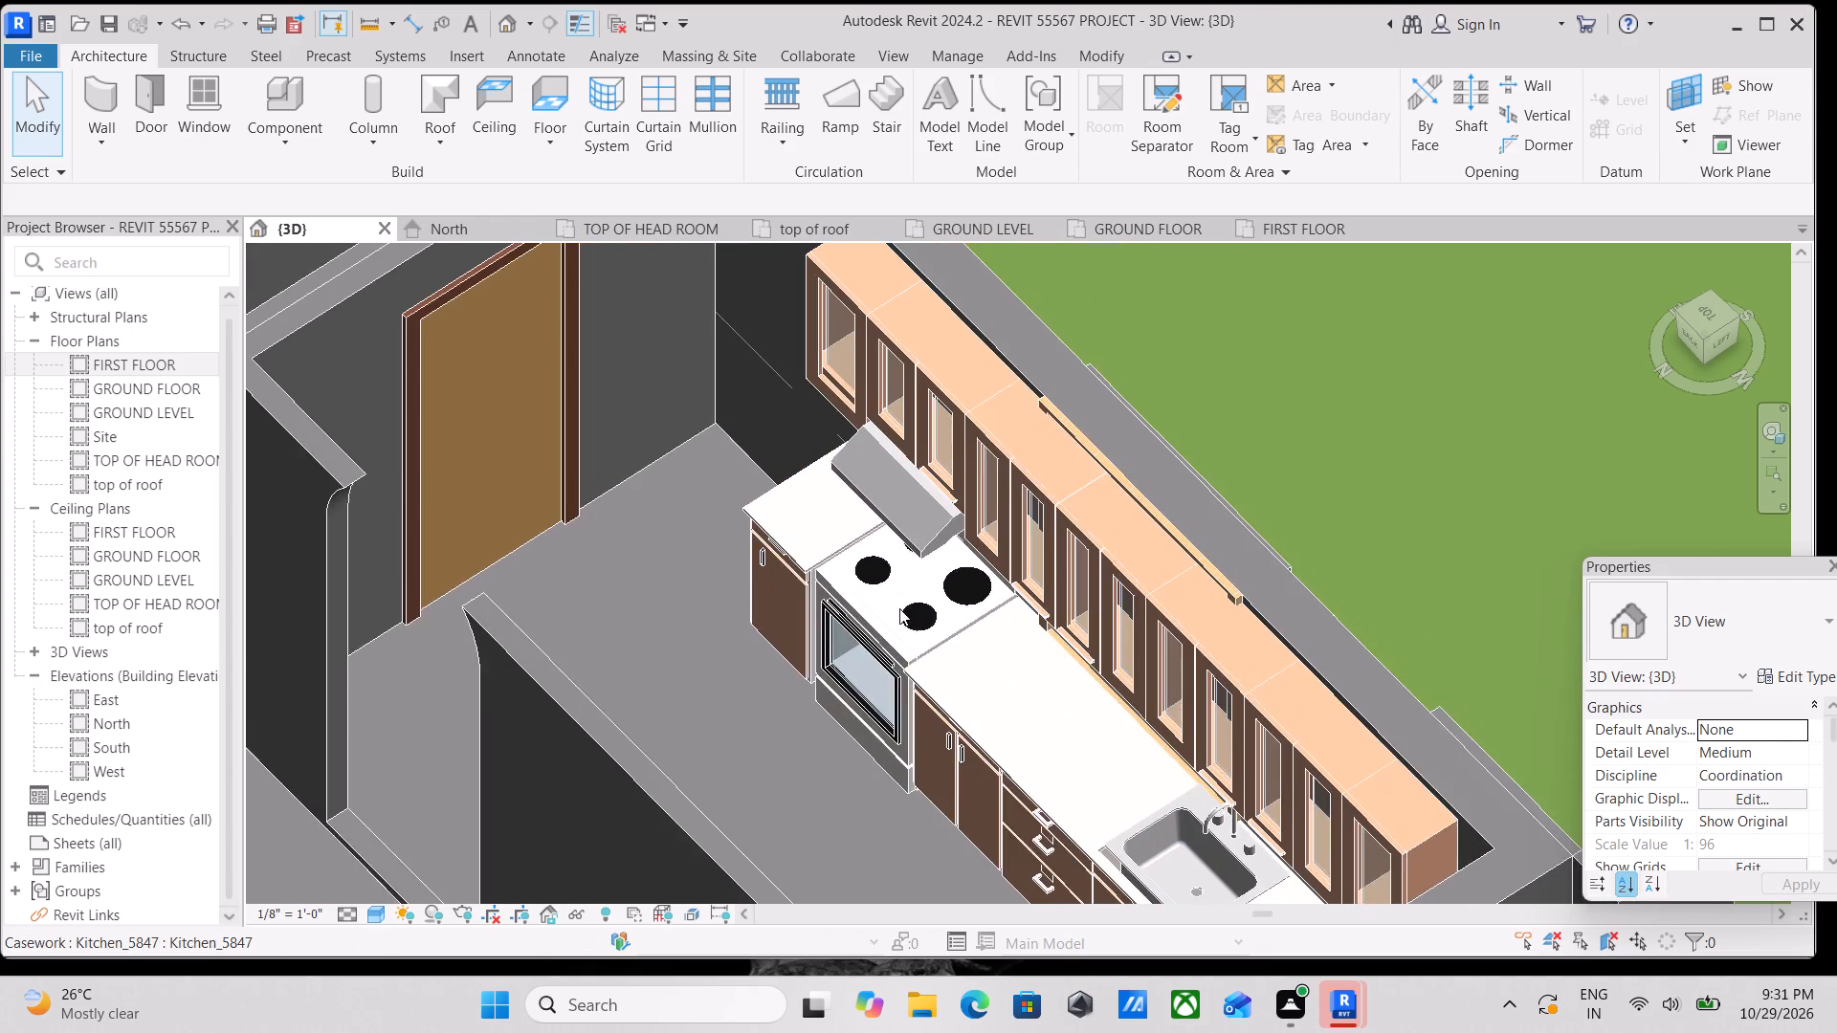
middle_click_drag(899, 614, 901, 656)
middle_click_drag(882, 524, 781, 481)
left_click(675, 495)
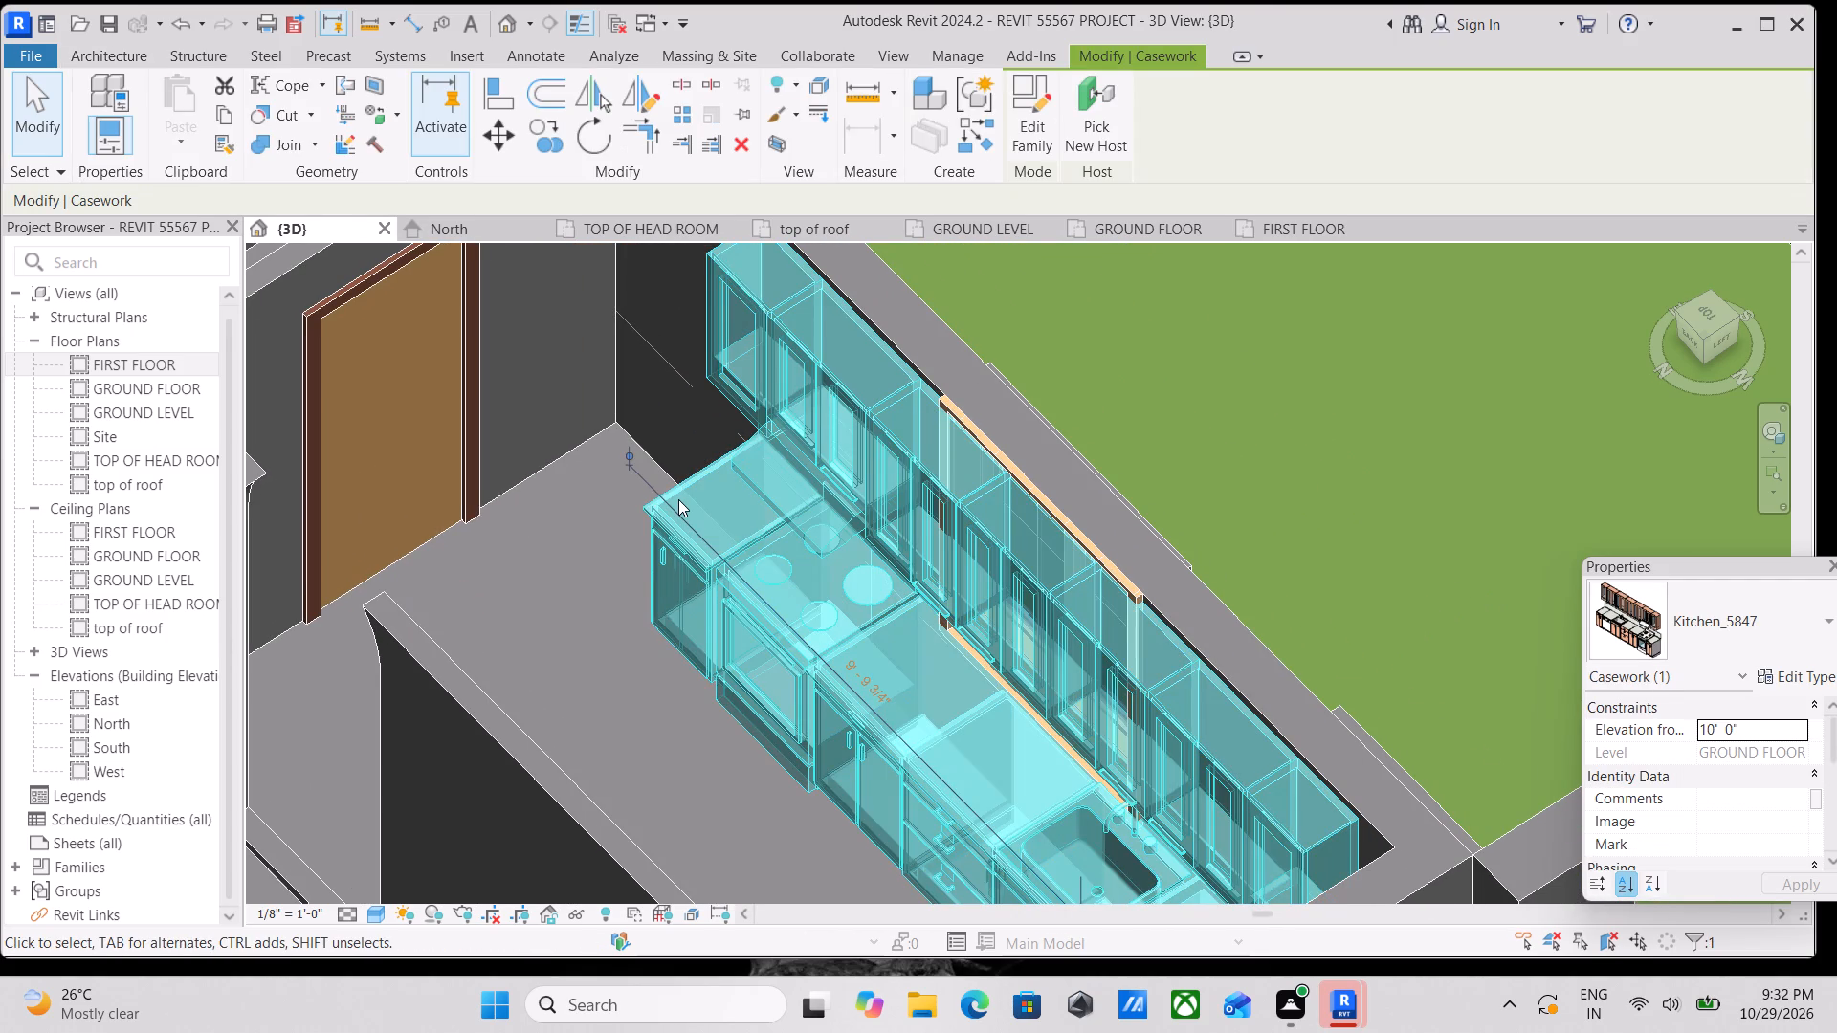
key("Left")
key("Left")
key("Left")
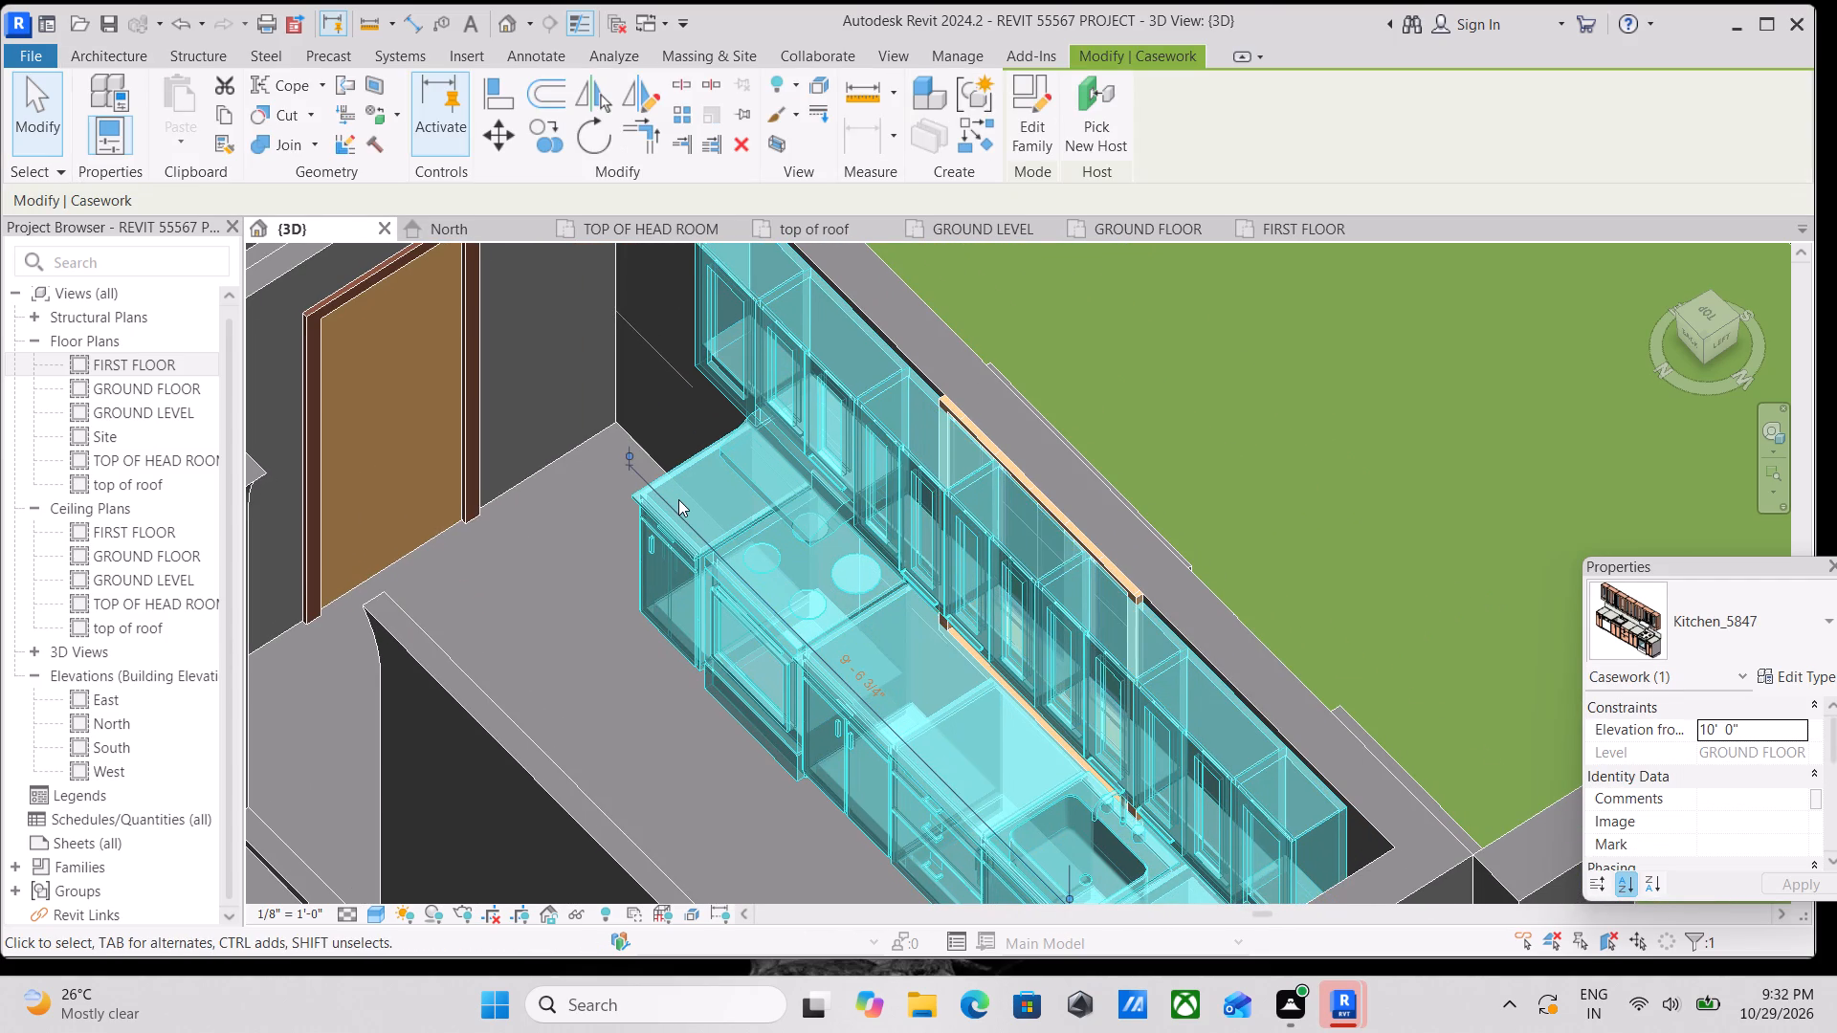
key("Up")
key("Down")
scroll(687, 505, "down", 3)
key("Escape")
Inspect the kitchen's fit against the window wall and surrounding rooms from several sides.
scroll(750, 532, "down", 1)
middle_click_drag(741, 618, 836, 560, "shift")
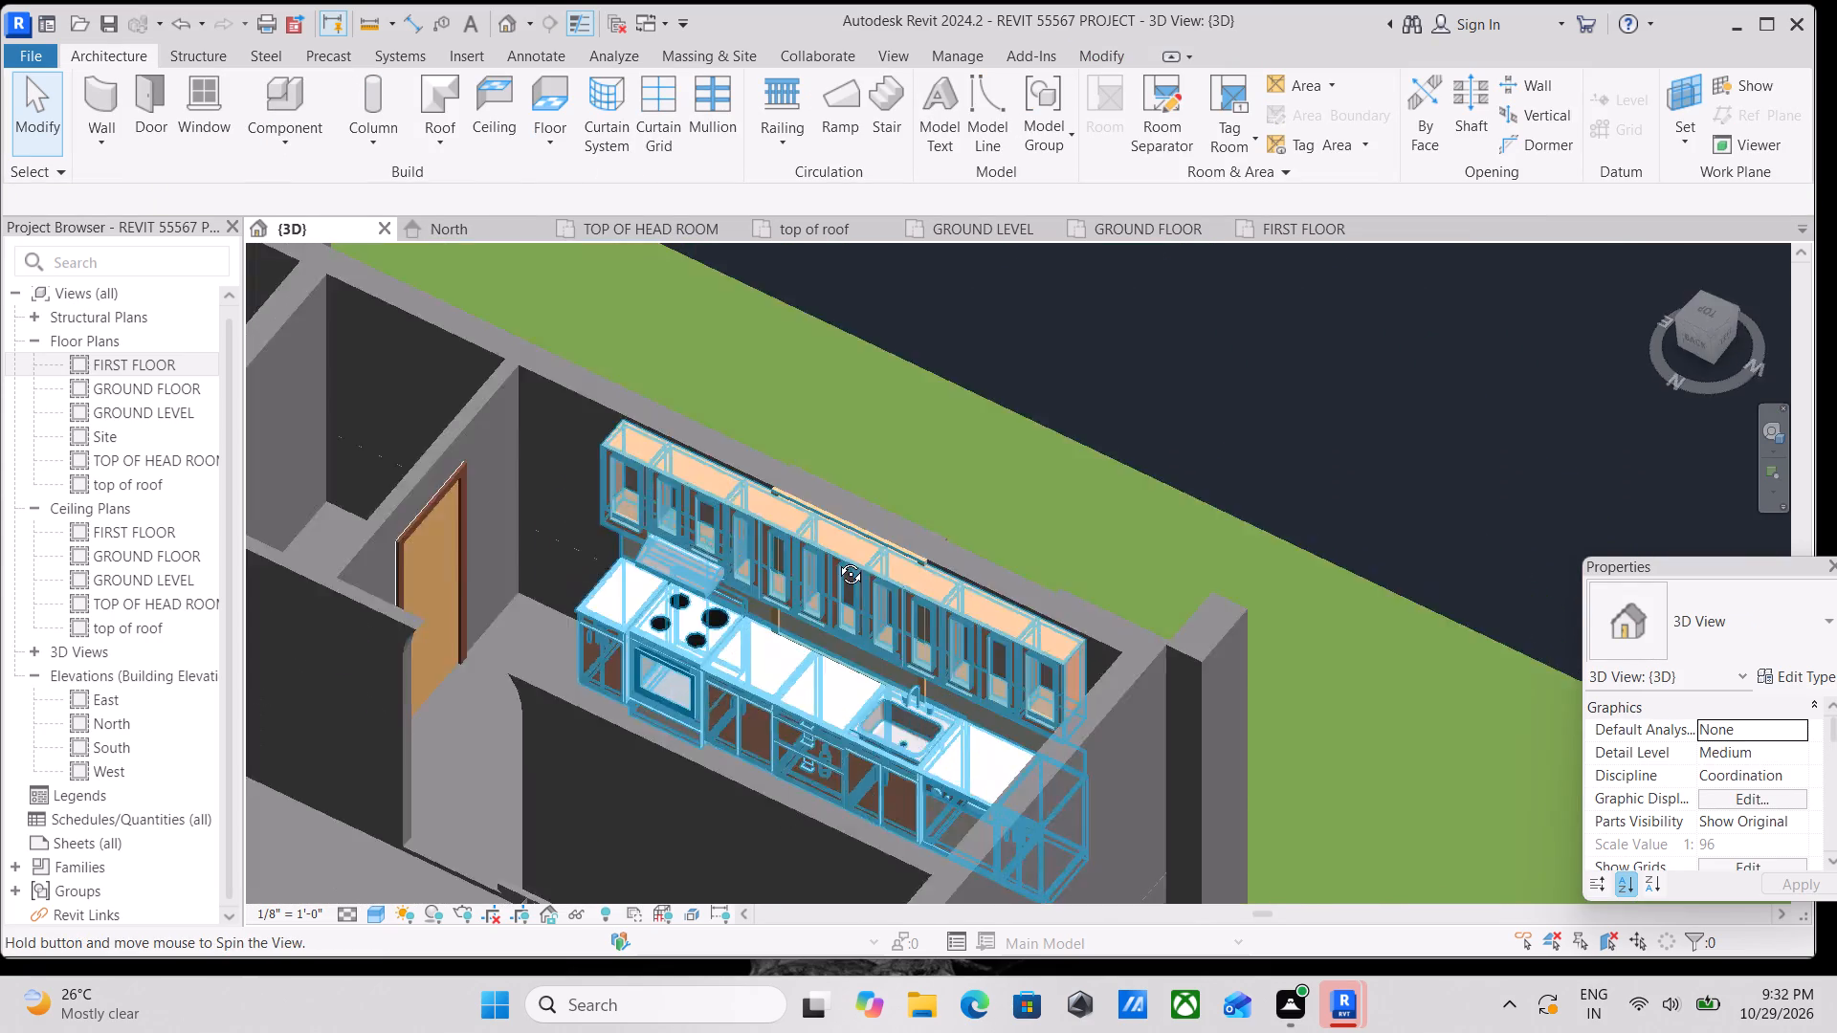
middle_click_drag(836, 560, 1092, 433, "shift")
middle_click_drag(1015, 602, 1459, 445, "shift")
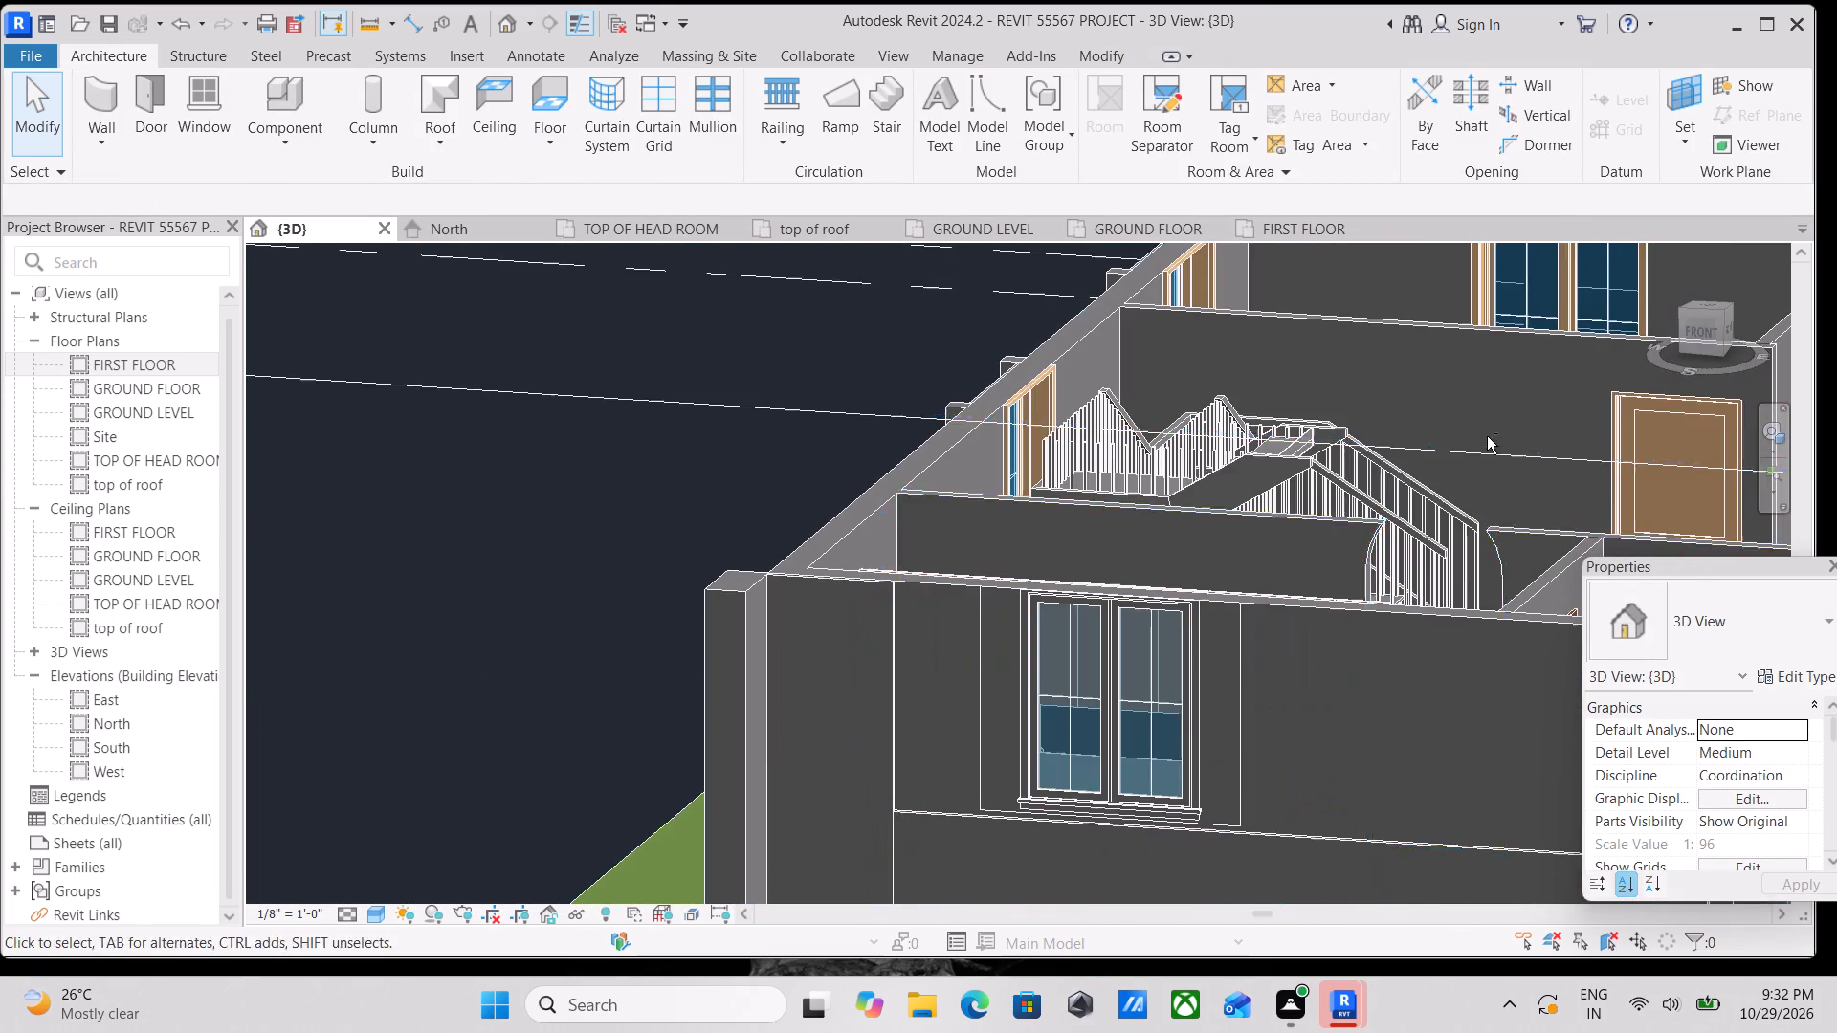
scroll(1457, 563, "down", 2)
middle_click_drag(1457, 563, 825, 746, "shift")
scroll(1131, 653, "down", 2)
scroll(971, 654, "up", 2)
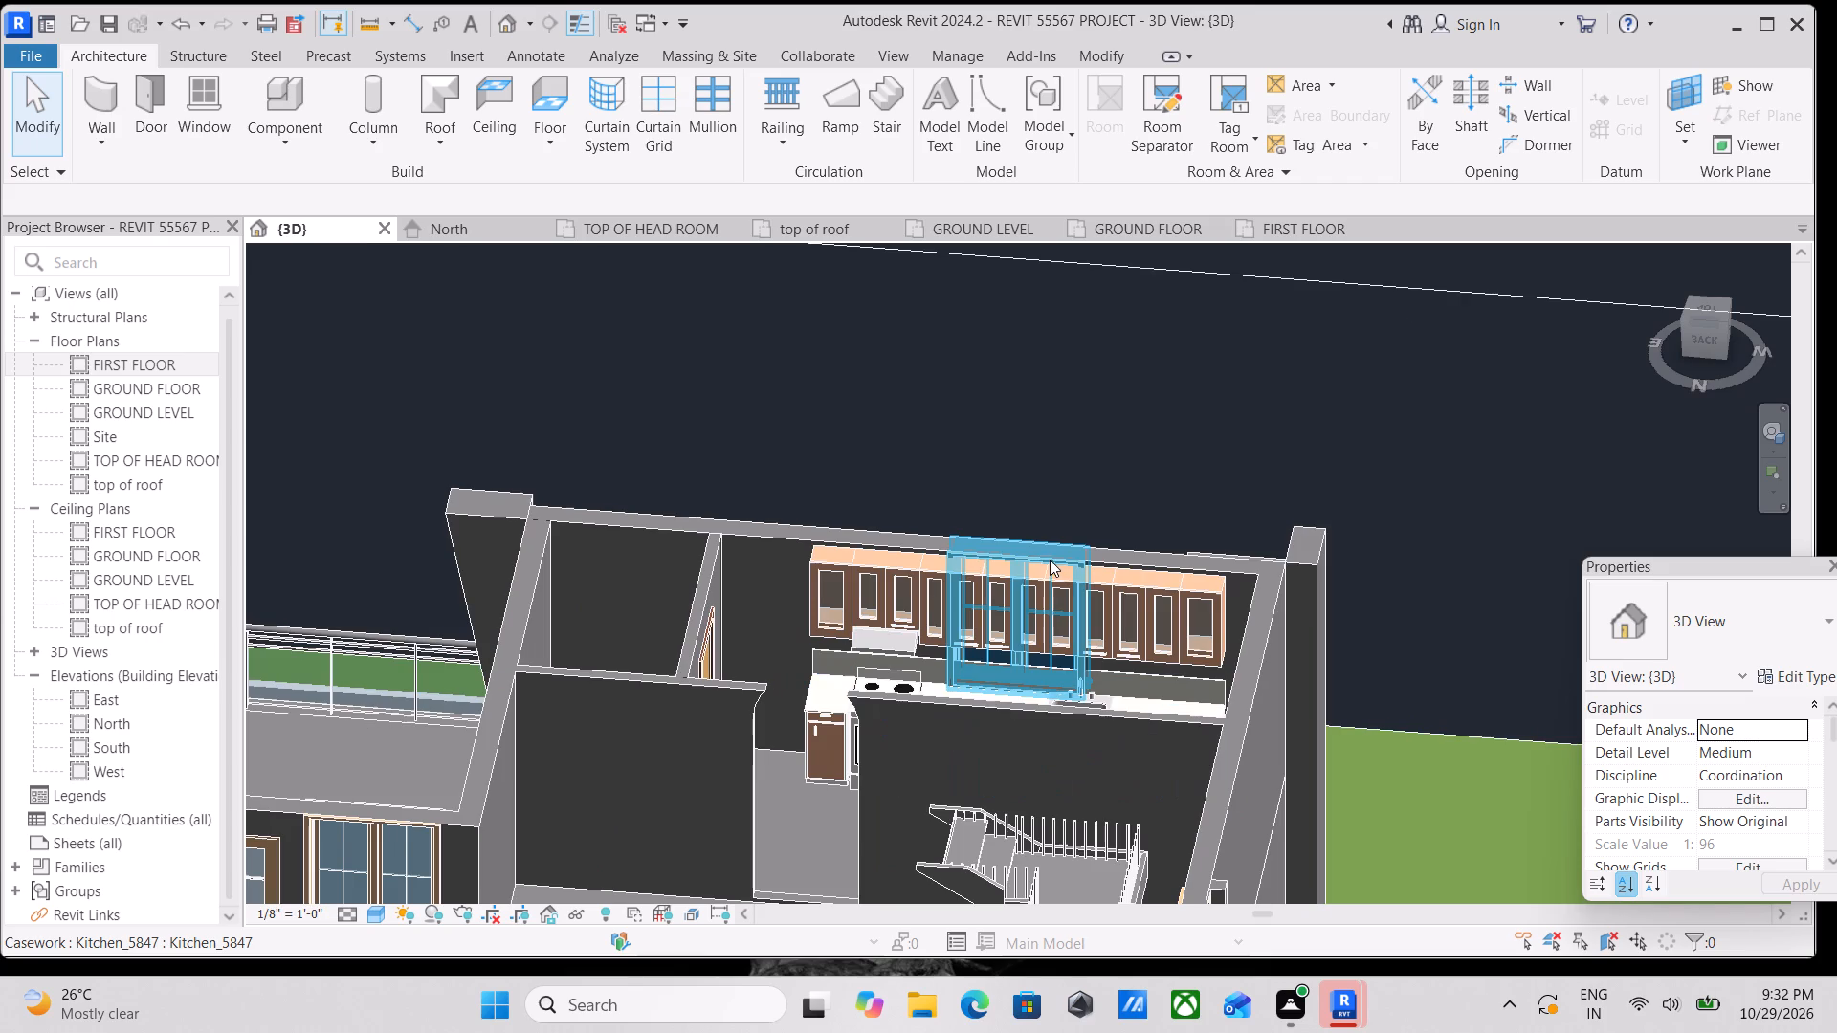
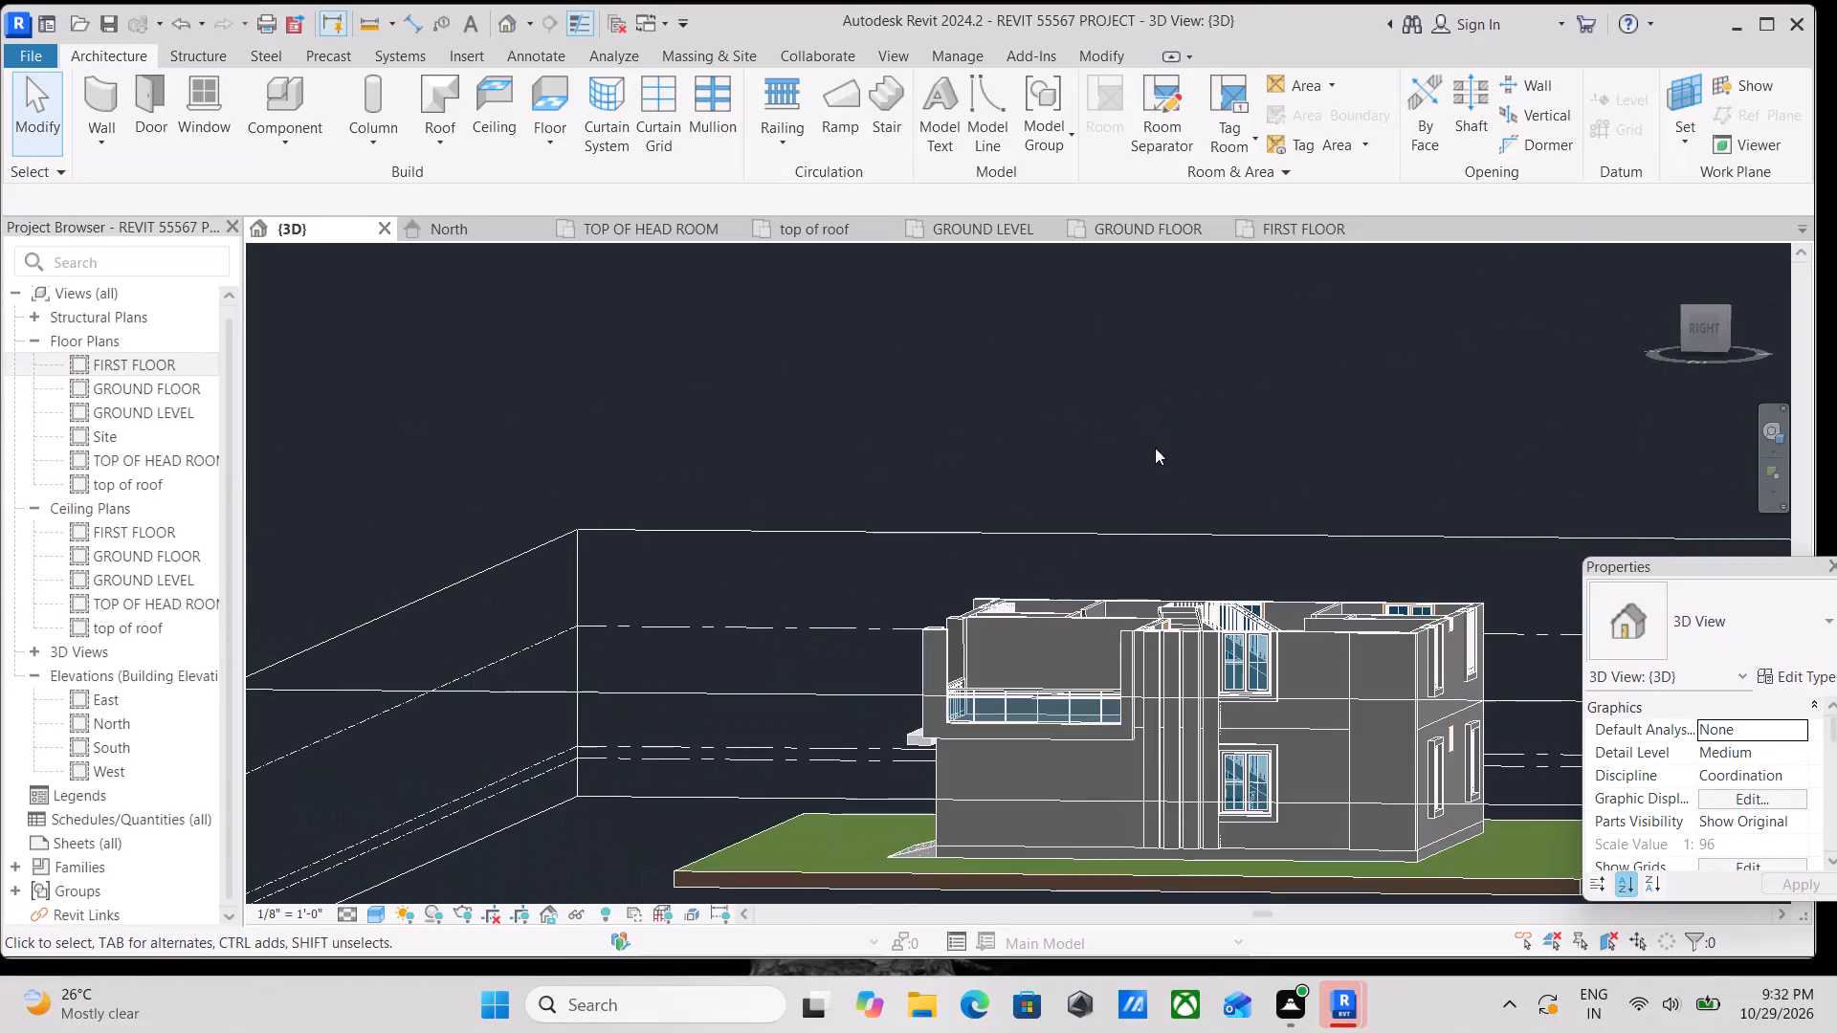
Turn off the section box in the 3D view so the whole house is displayed.
middle_click_drag(1127, 515, 1082, 519, "shift")
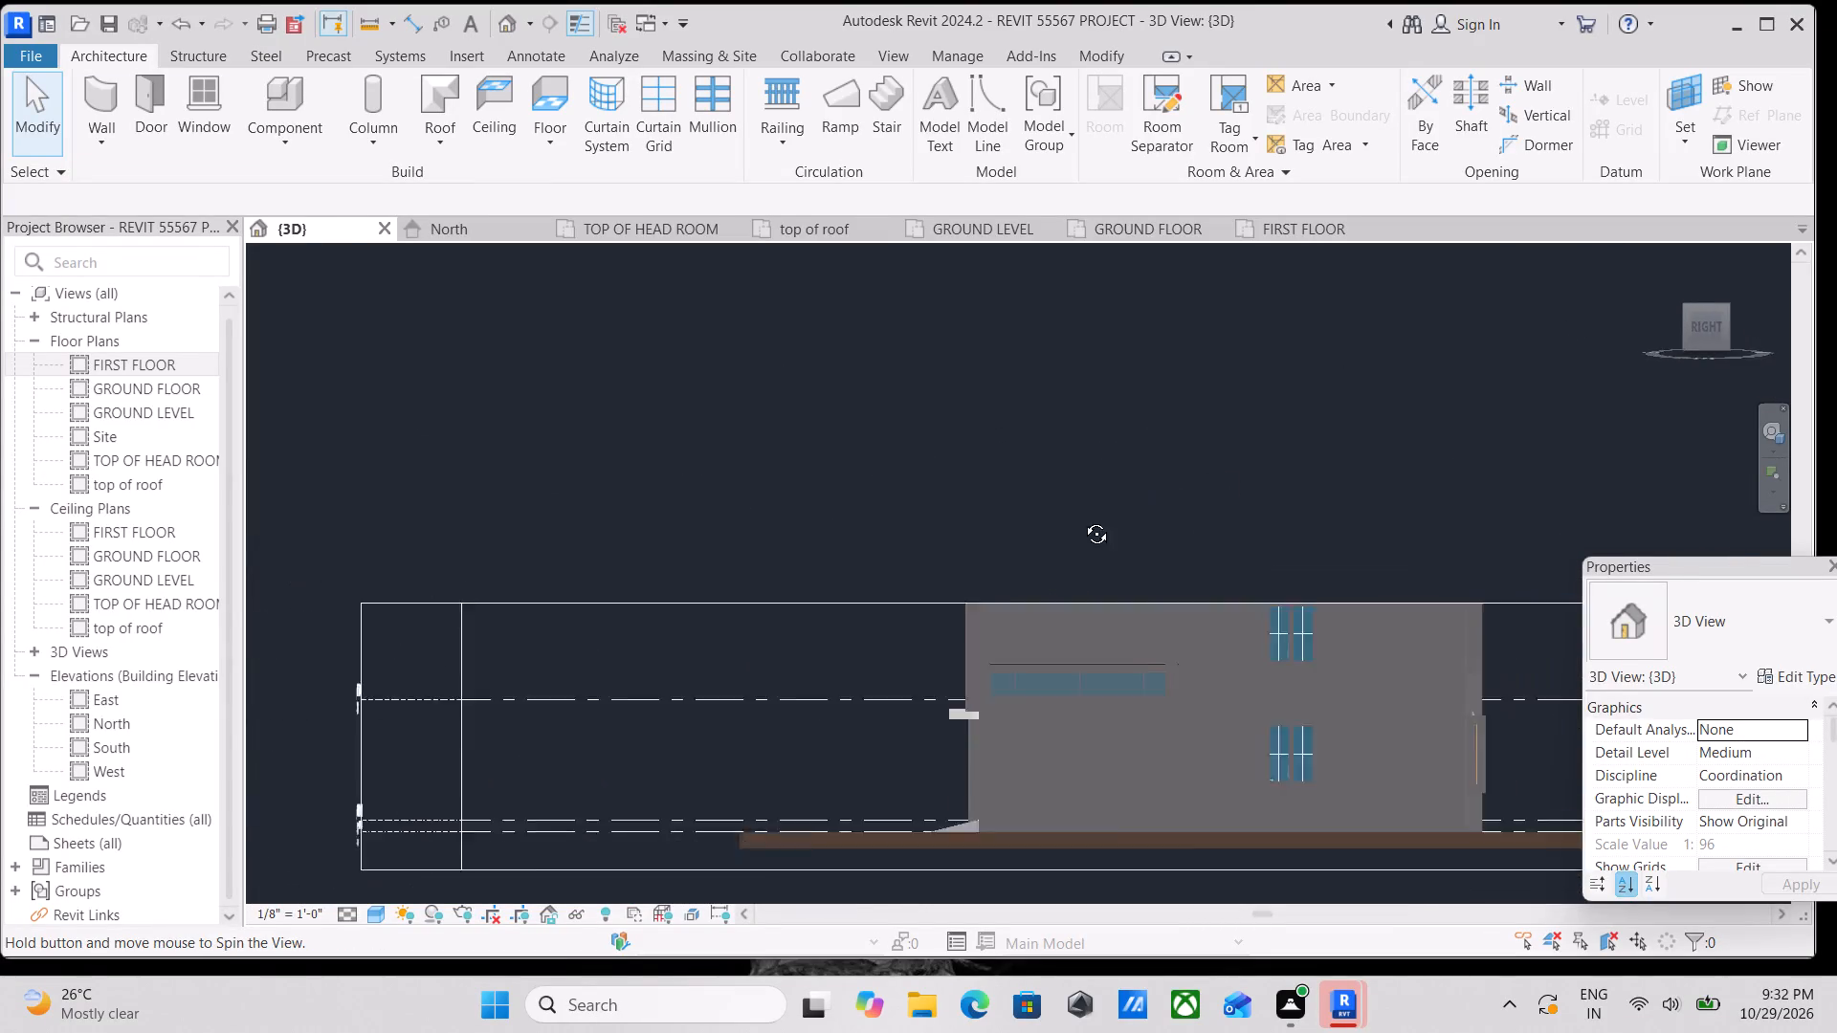
middle_click_drag(1082, 519, 1008, 569, "shift")
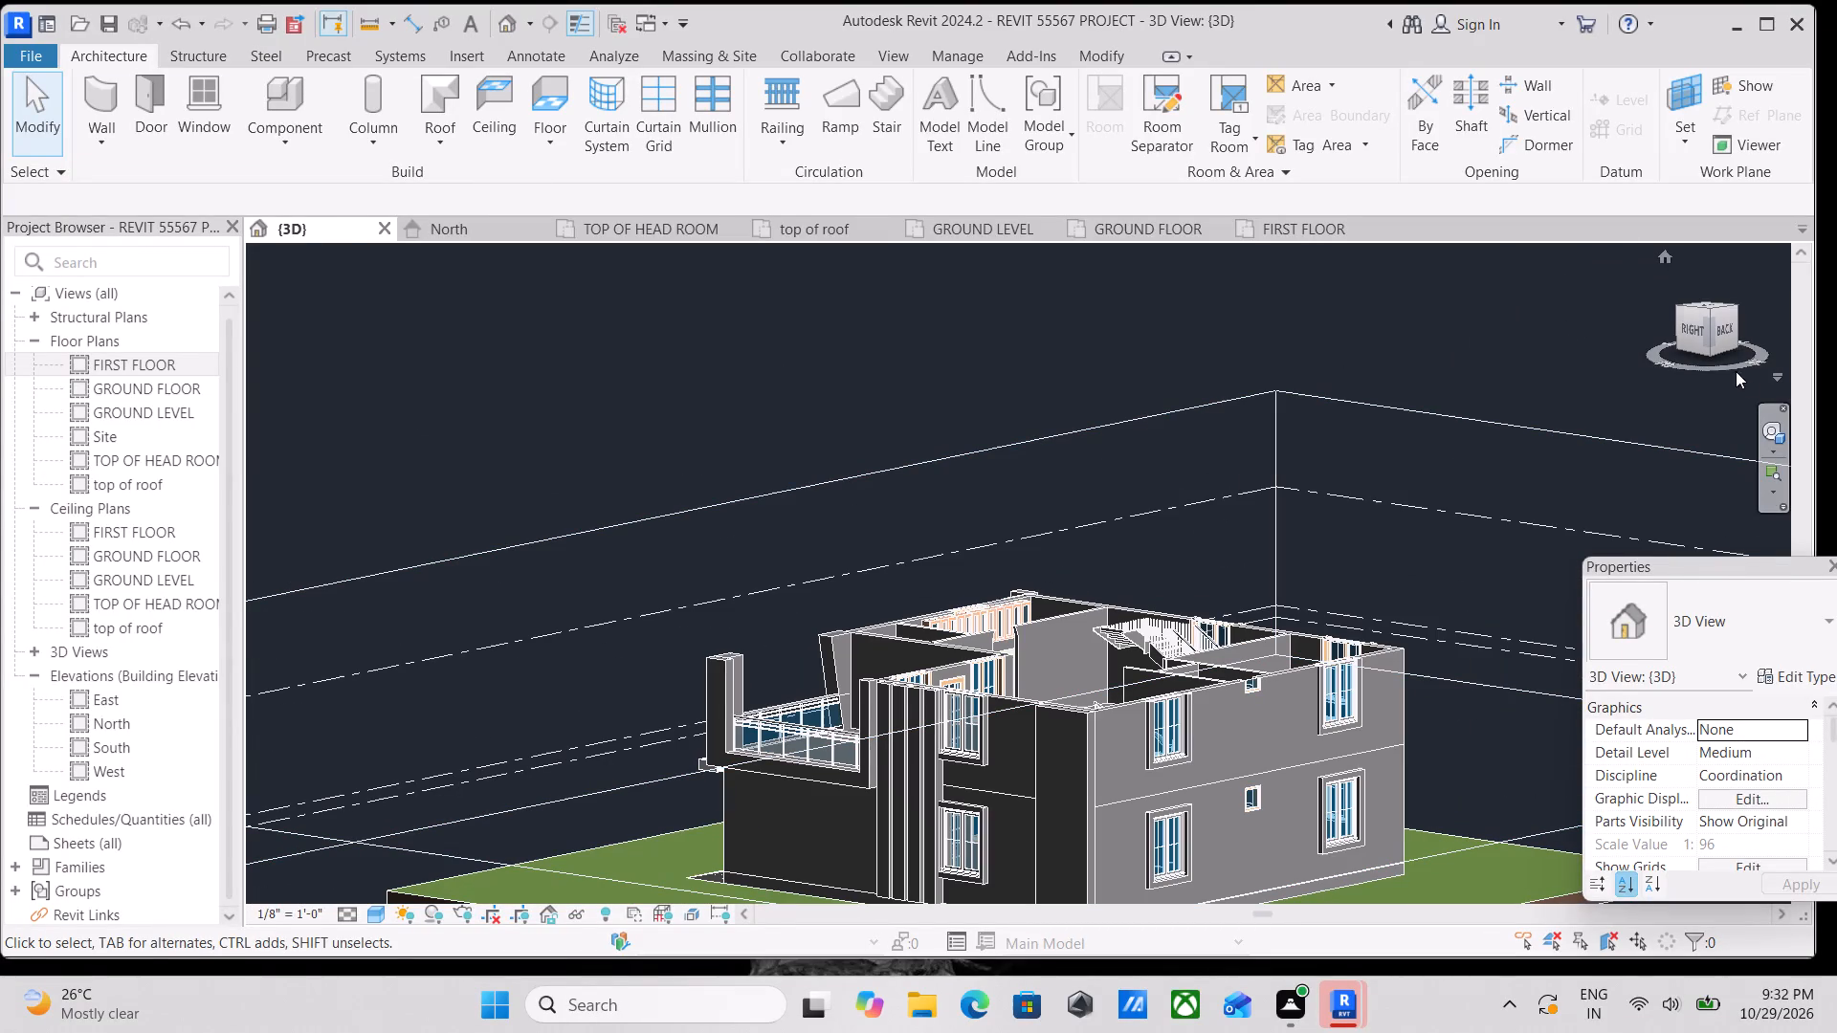
left_click(1728, 341)
scroll(1302, 513, "down", 1)
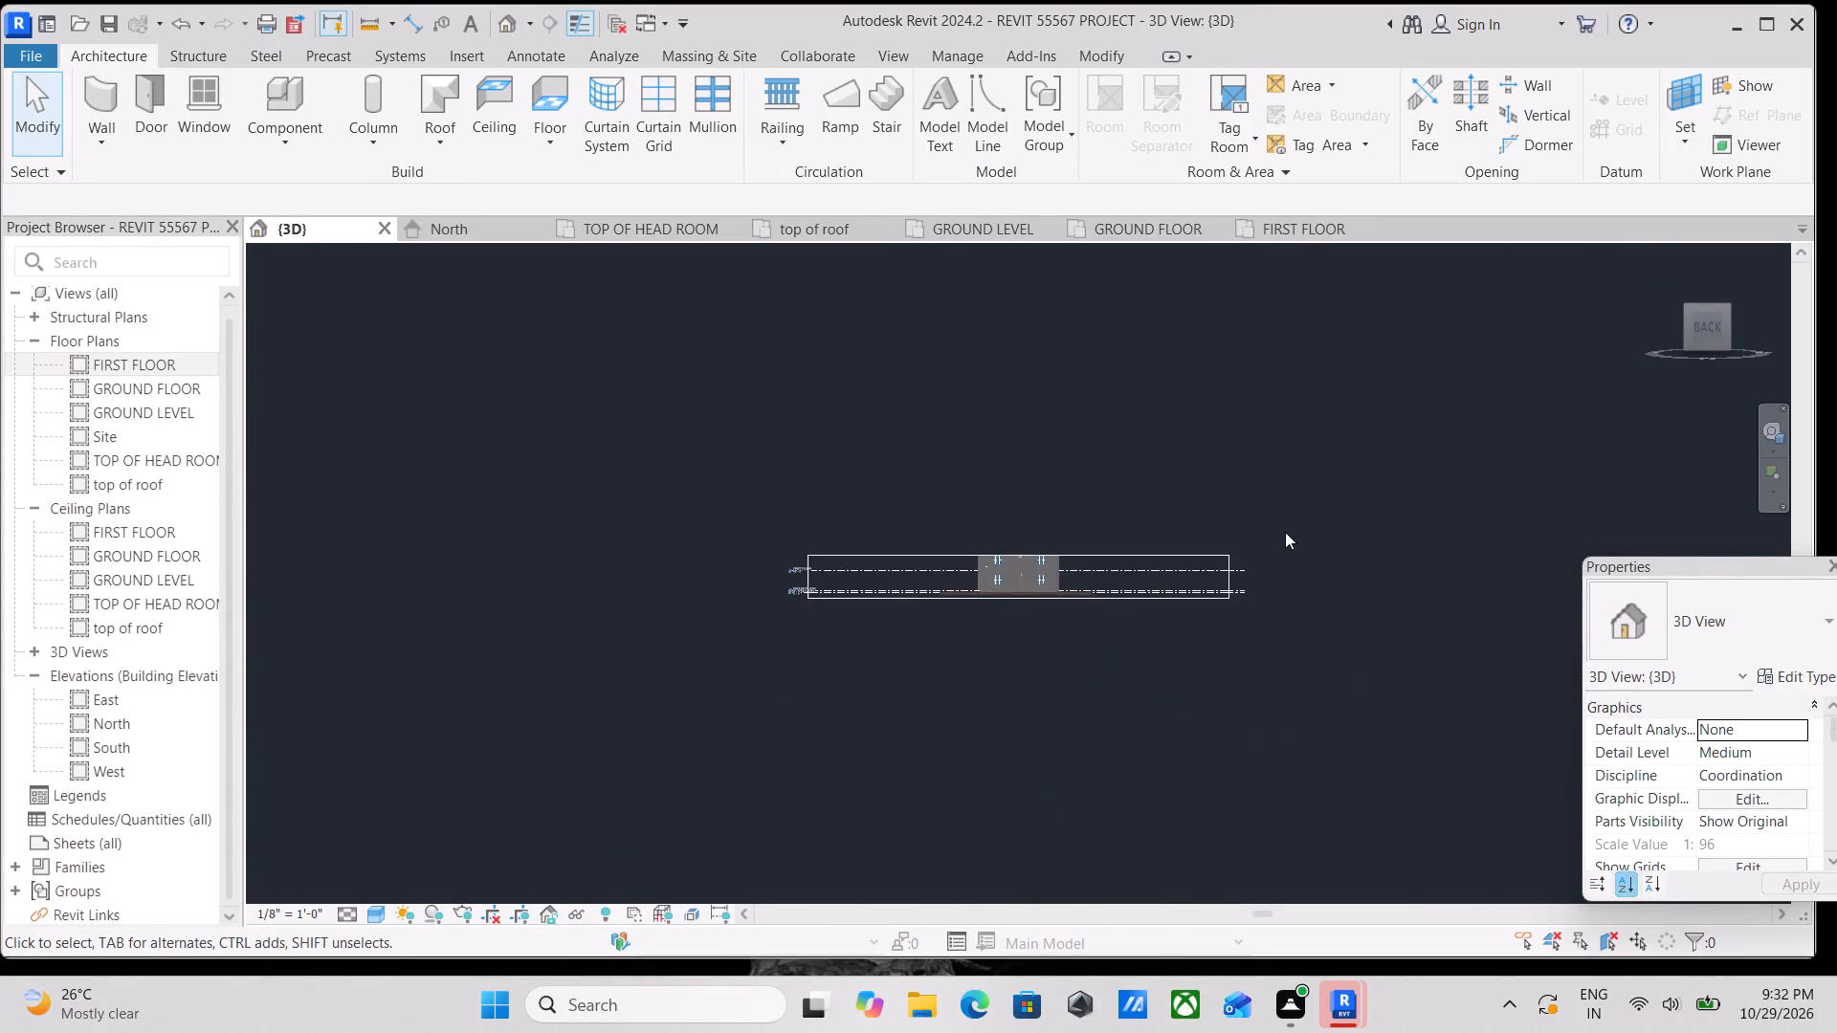
scroll(1052, 558, "up", 6)
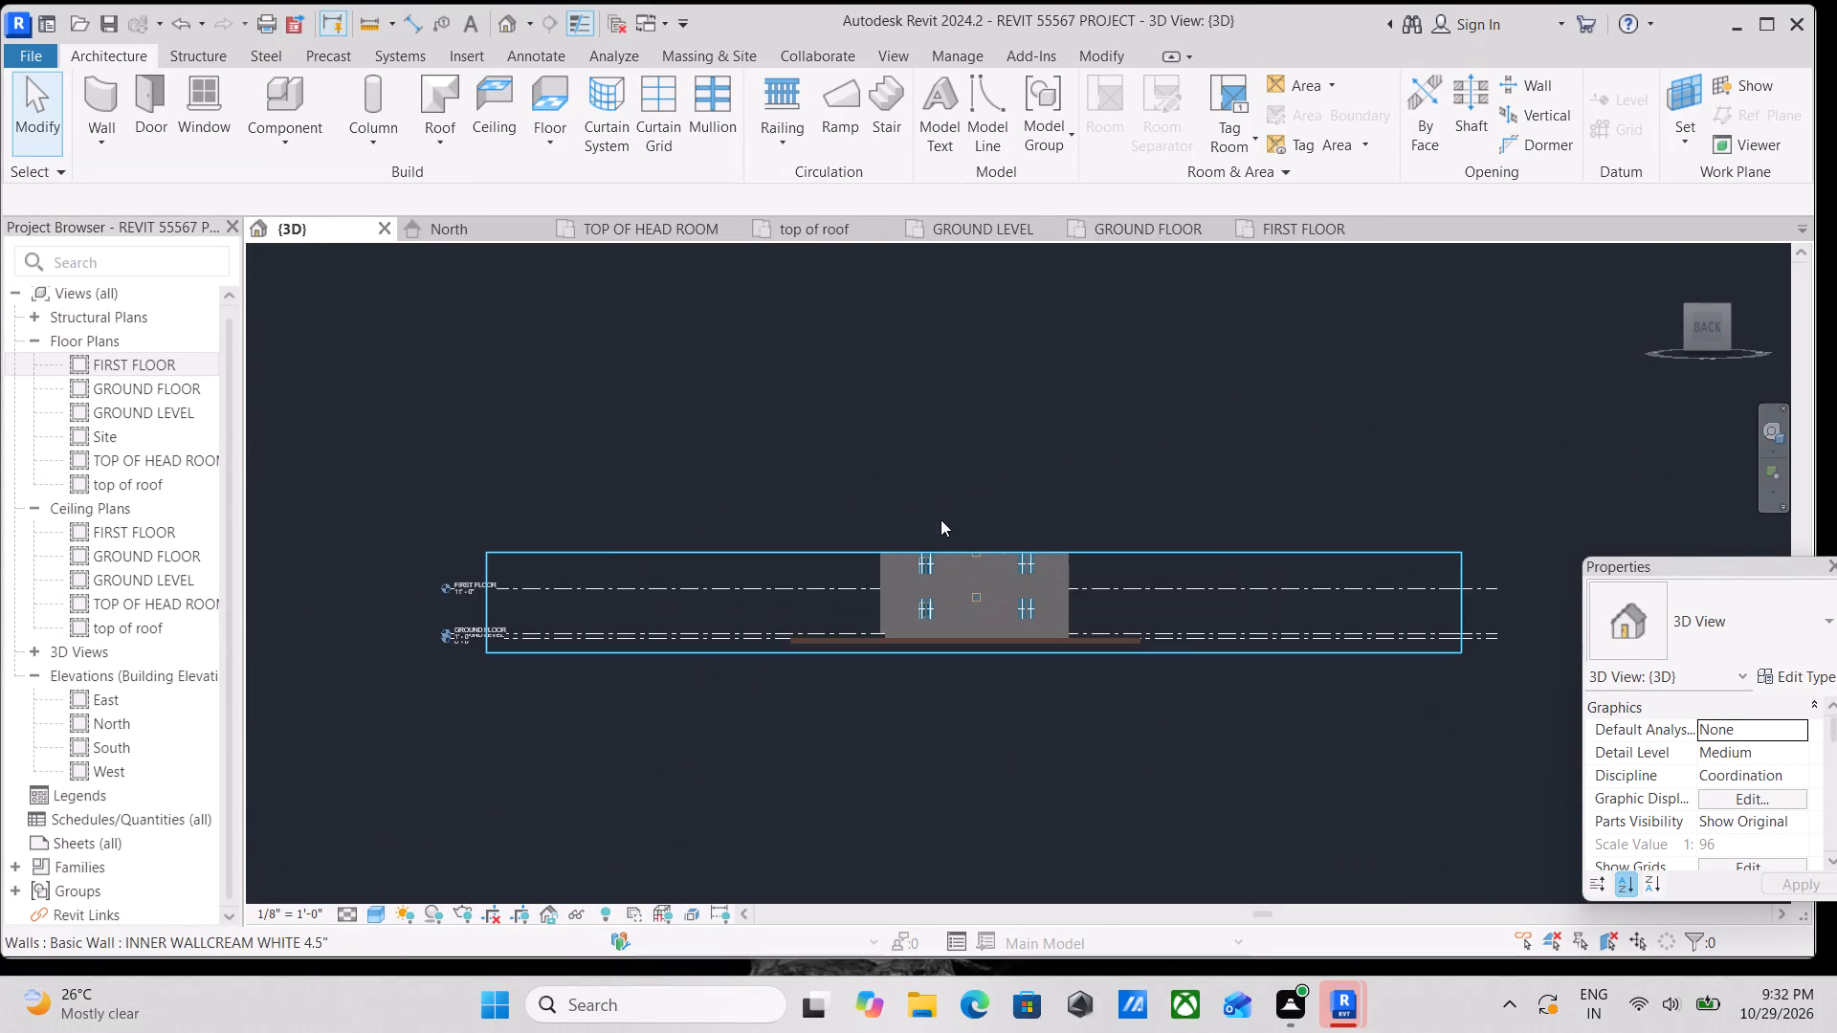
scroll(1731, 766, "down", 7)
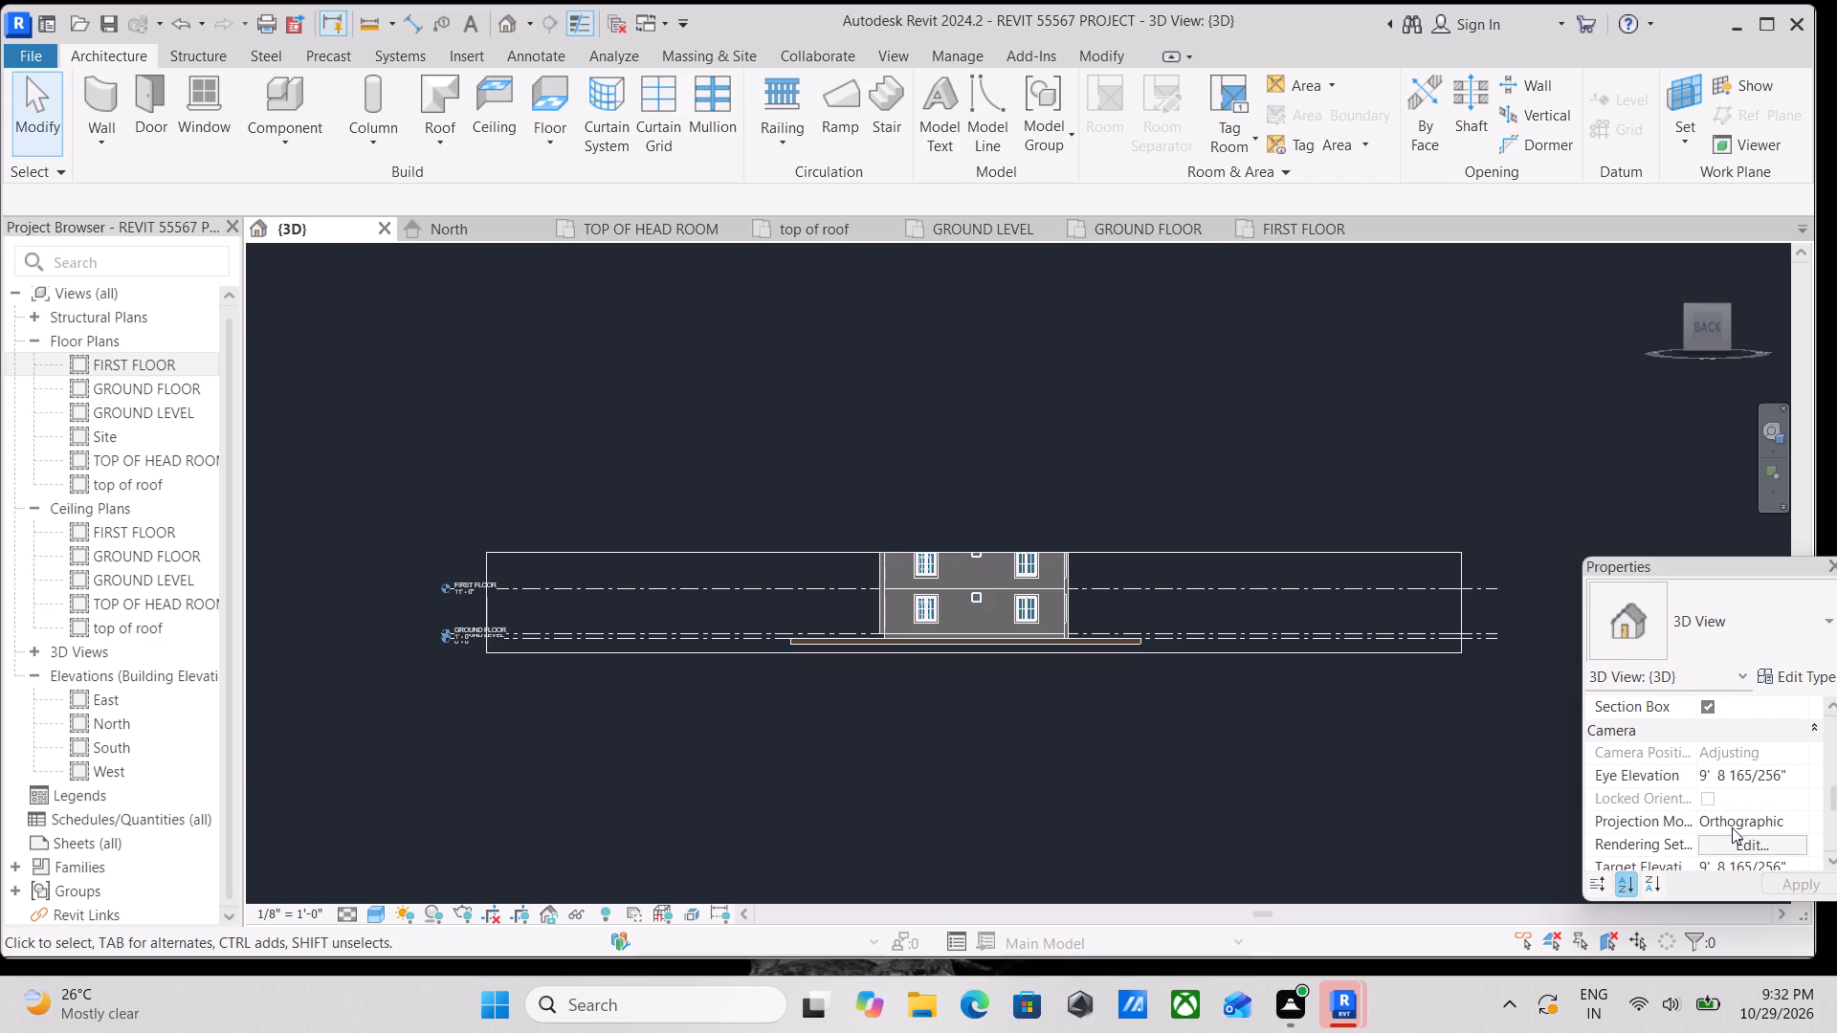
scroll(1732, 832, "down", 6)
scroll(1730, 832, "up", 6)
left_click(1701, 844)
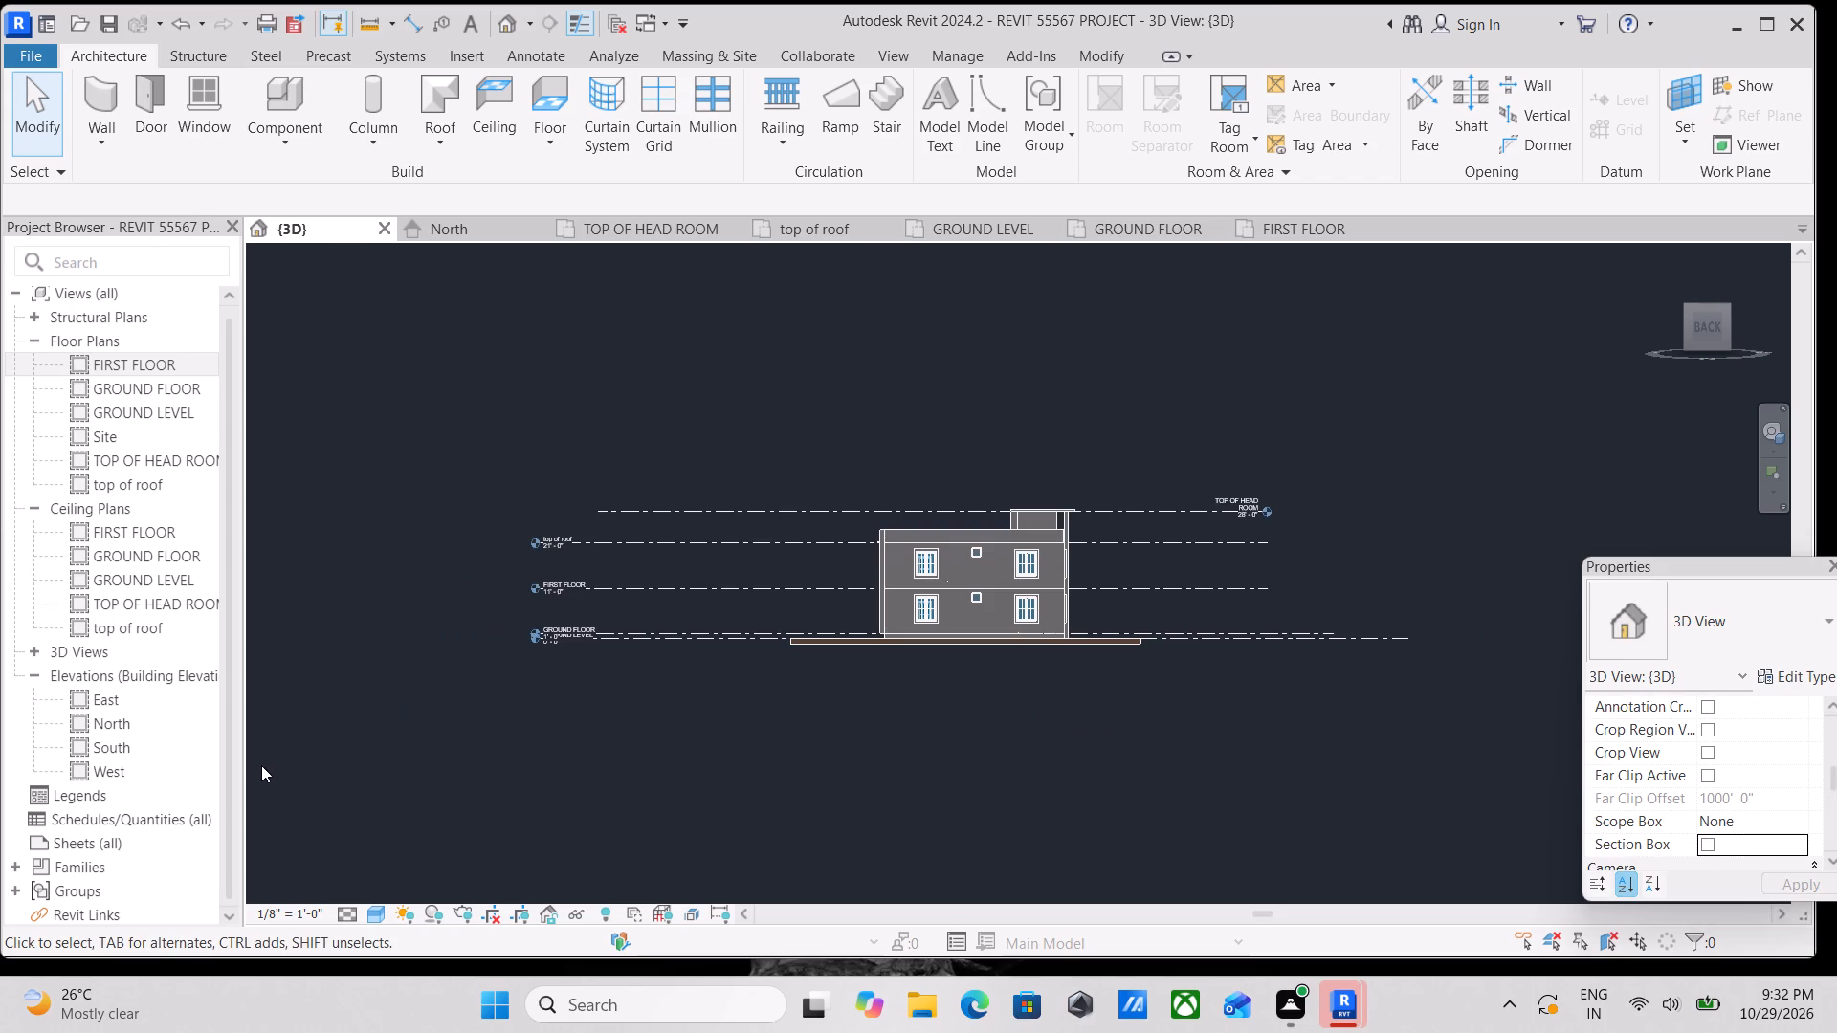
Face the 3D view squarely to the front of the house and set its visual style to Realistic.
middle_click_drag(625, 736, 1230, 810, "shift")
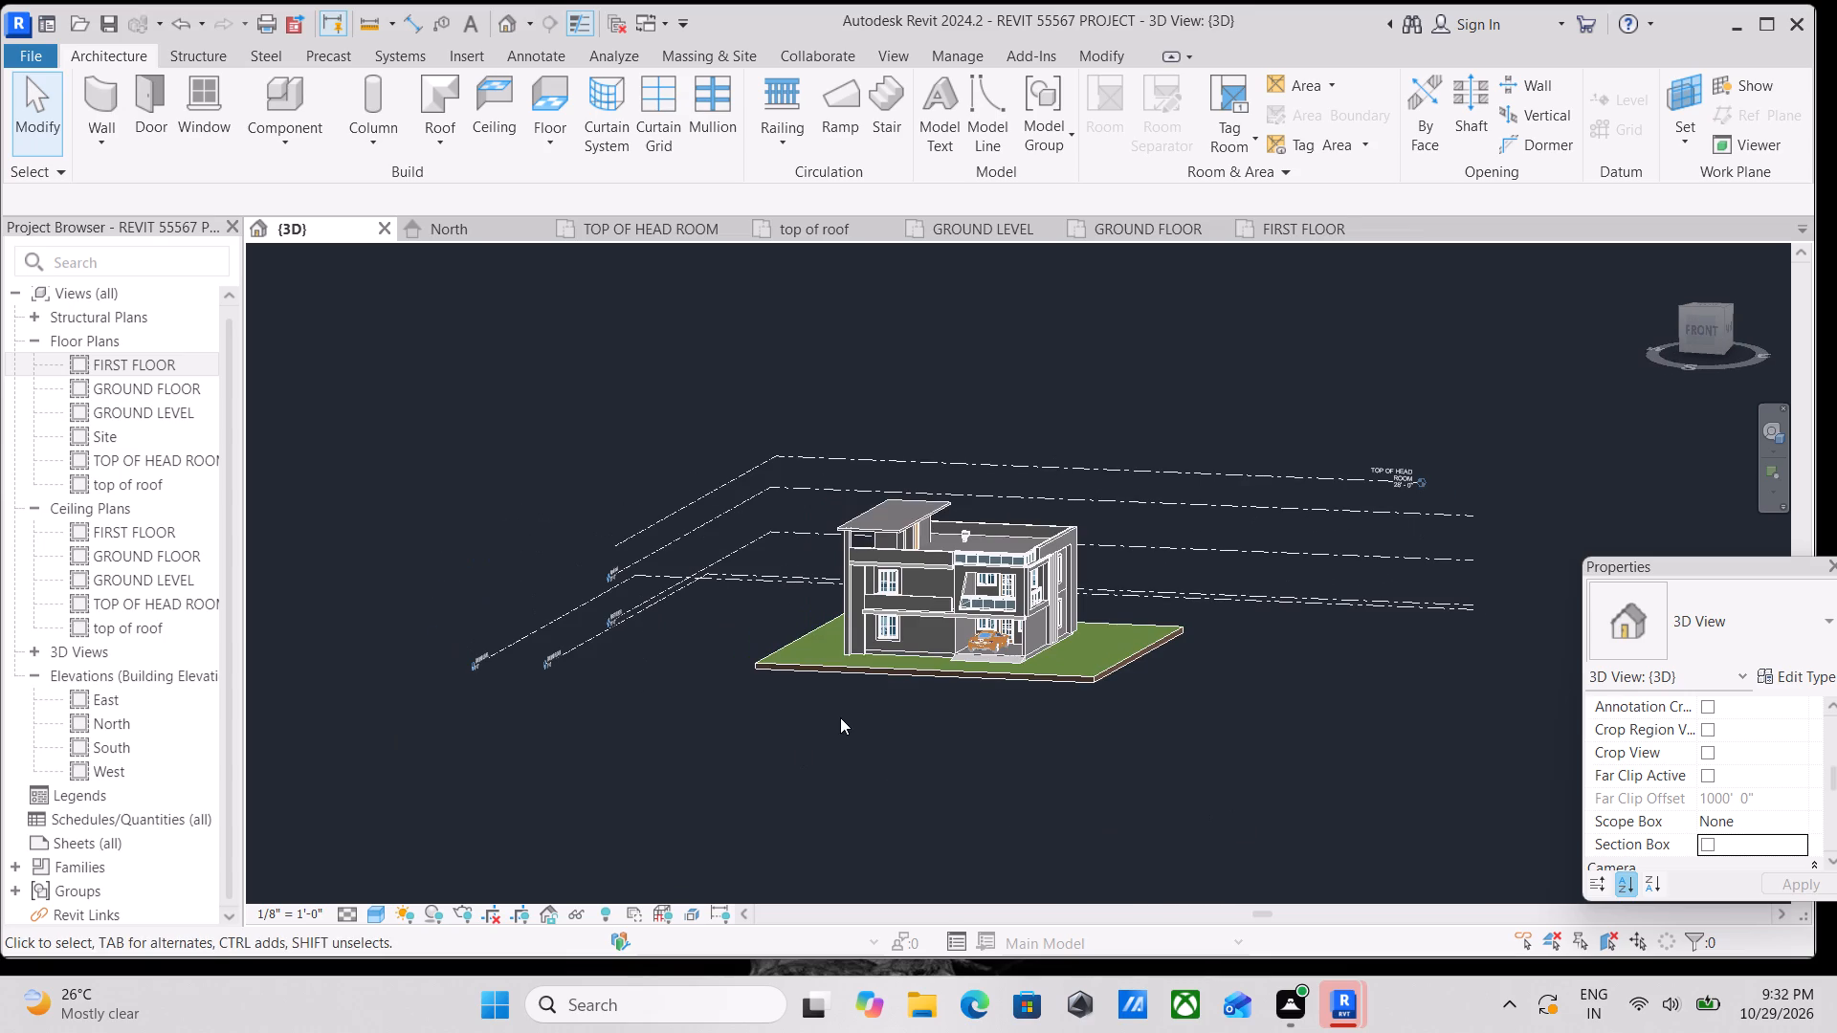
middle_click_drag(841, 715, 858, 709, "shift")
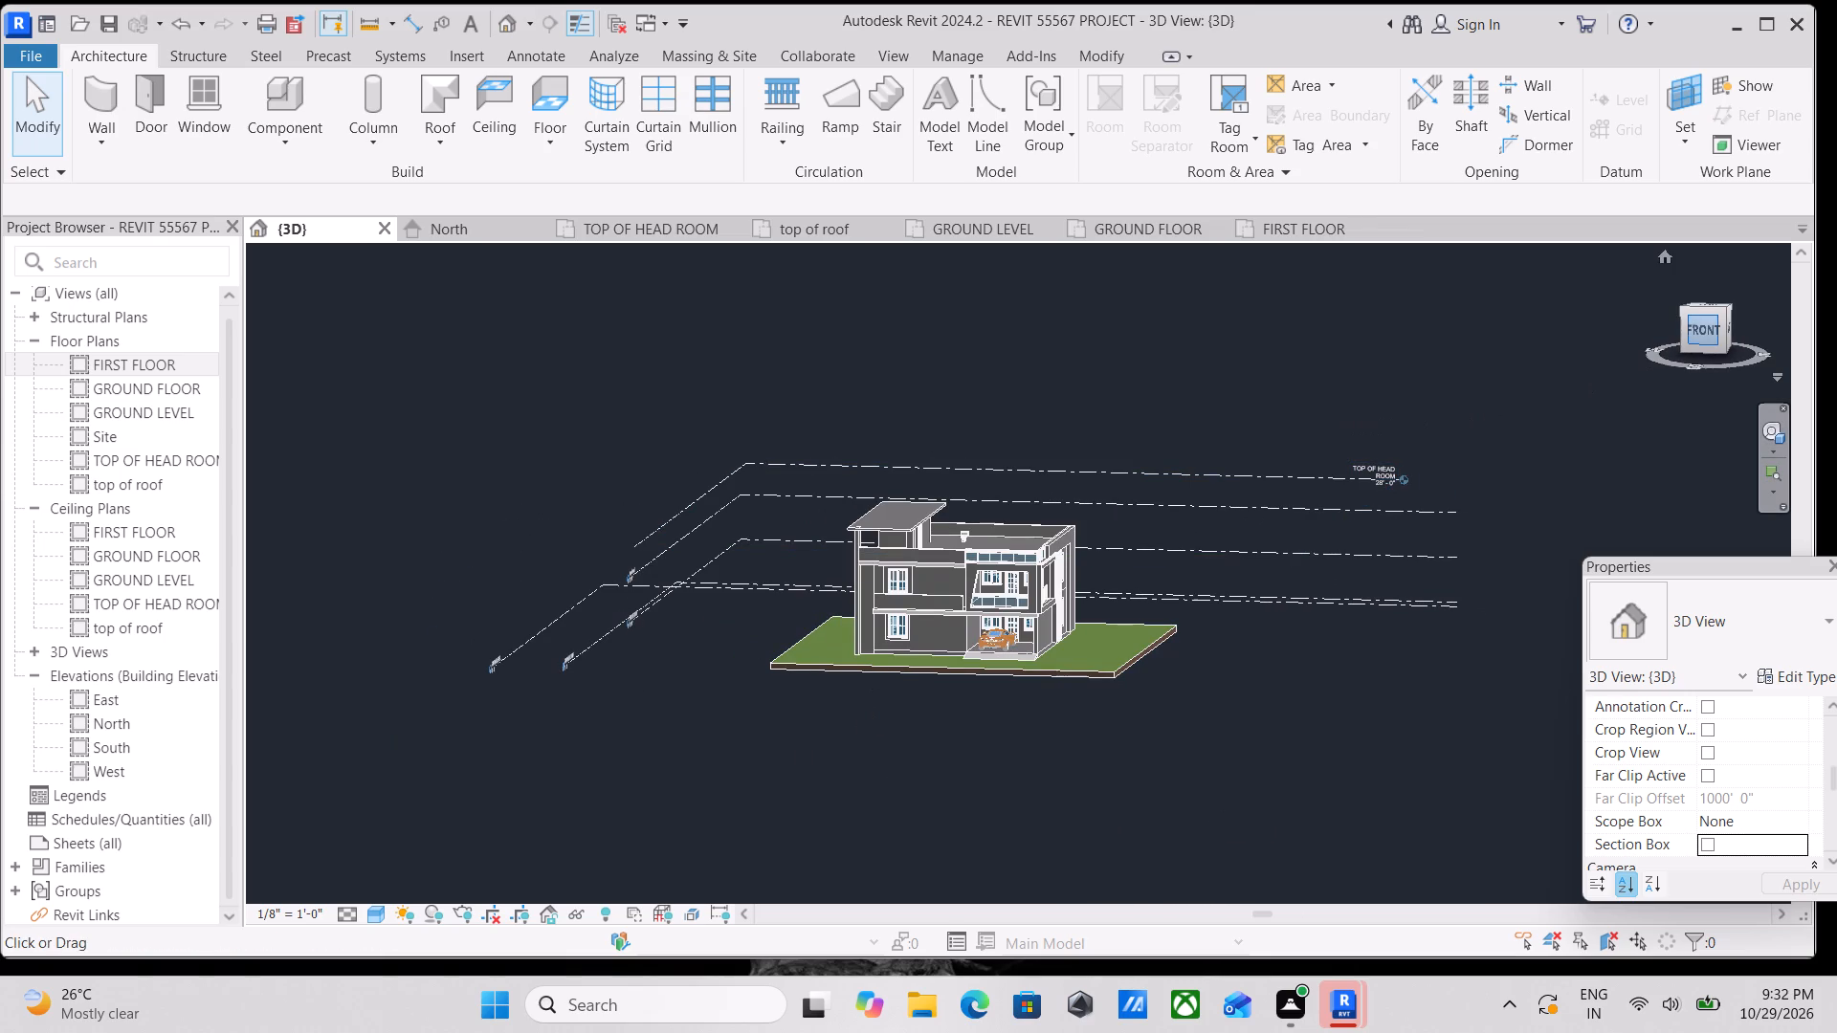
left_click(1708, 326)
scroll(862, 700, "up", 11)
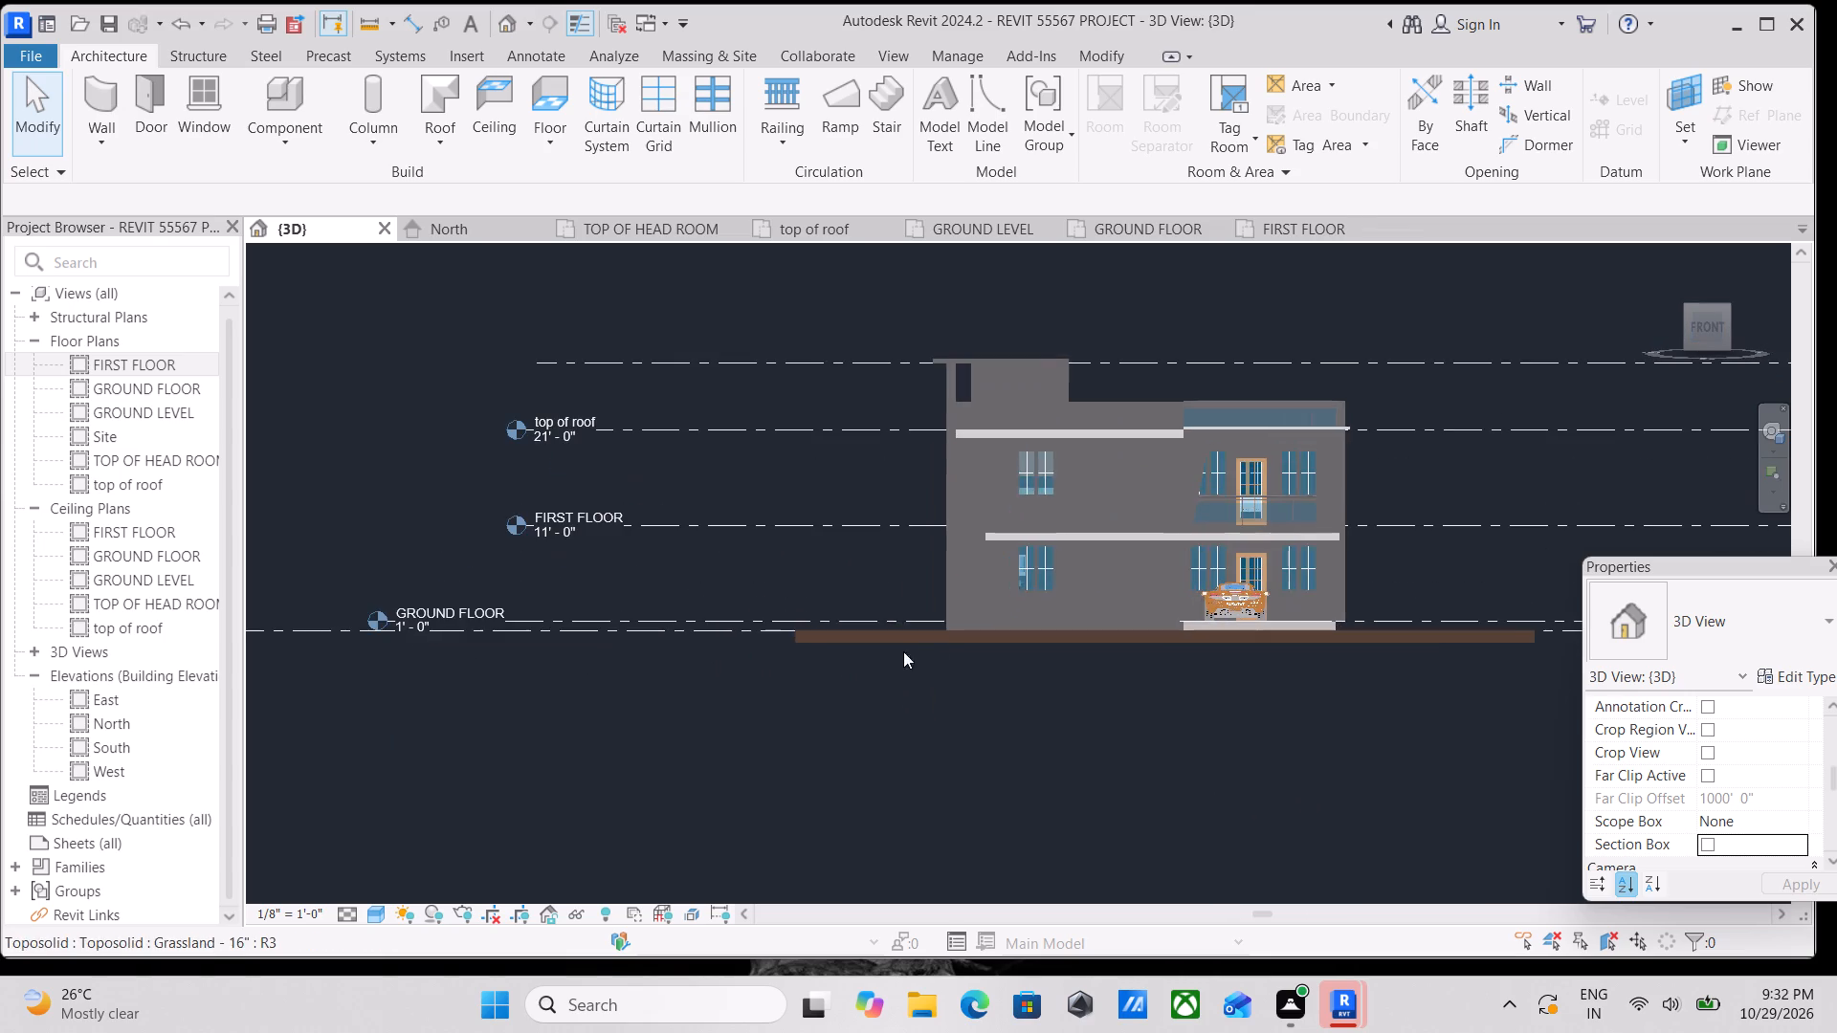
middle_click_drag(929, 646, 758, 737)
scroll(852, 621, "up", 2)
middle_click_drag(857, 618, 790, 614)
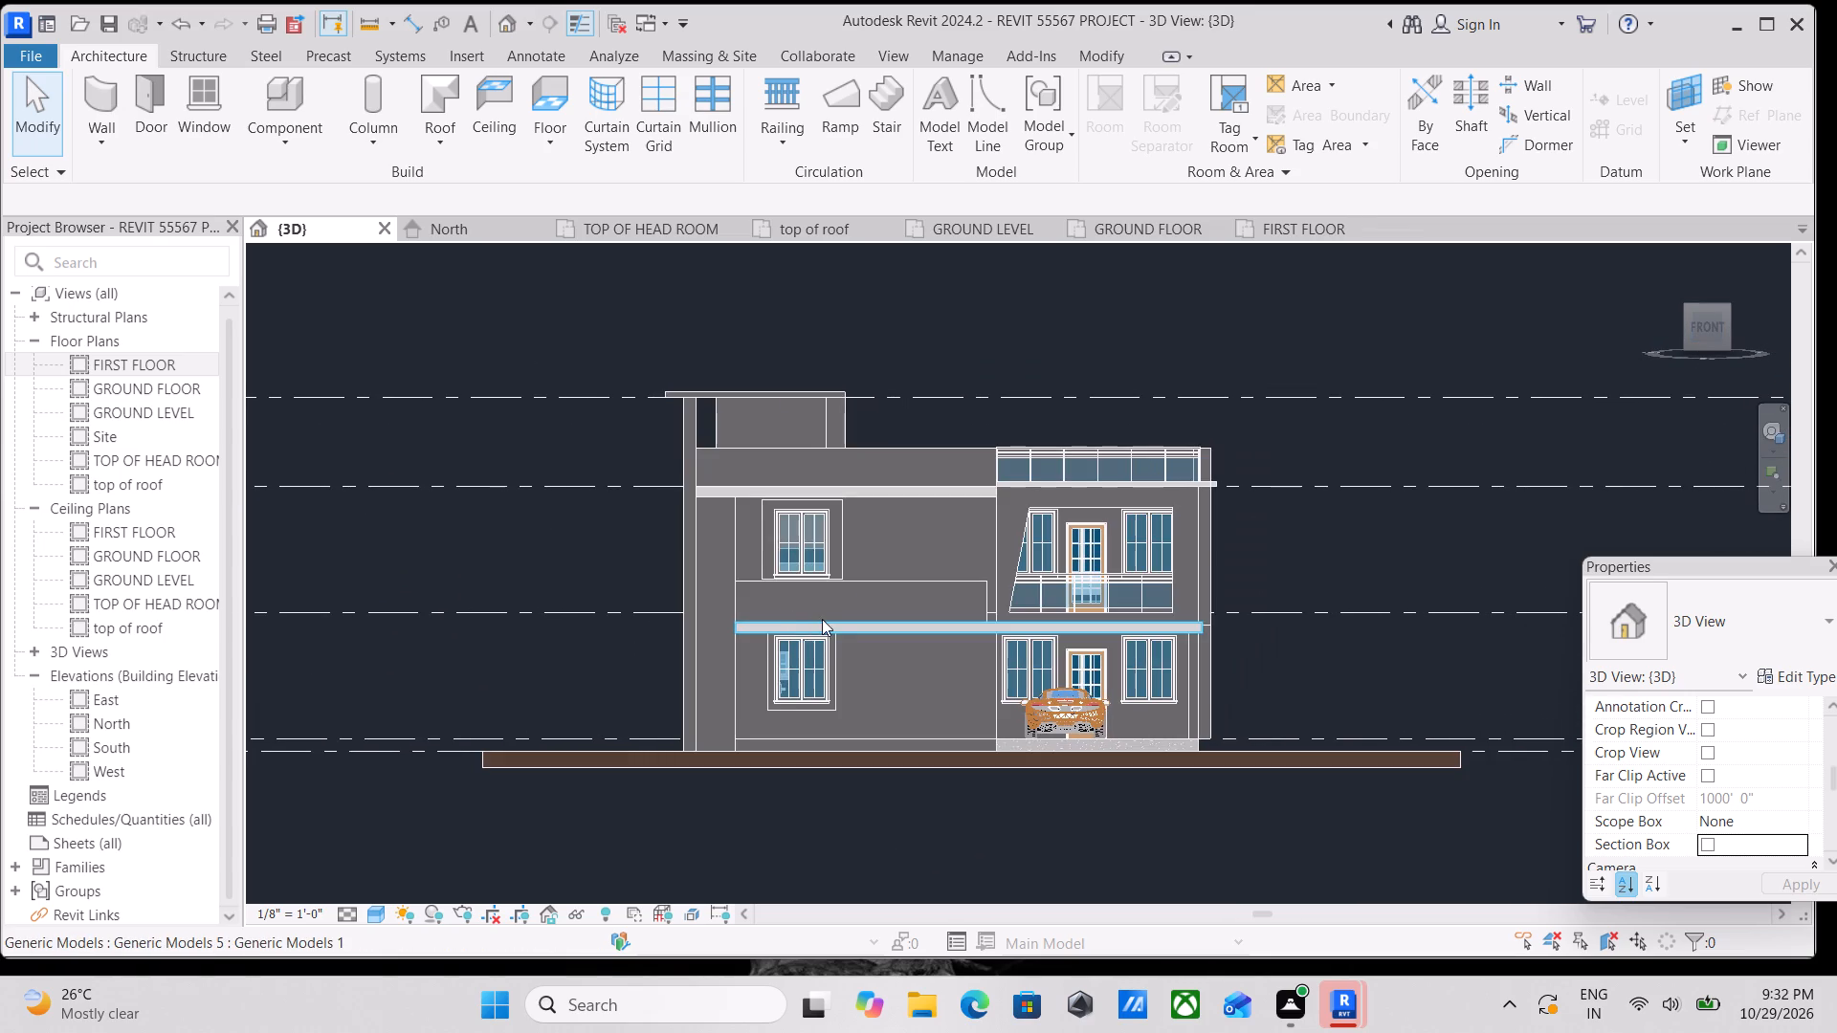
middle_click_drag(822, 619, 746, 610)
middle_click_drag(750, 604, 637, 637)
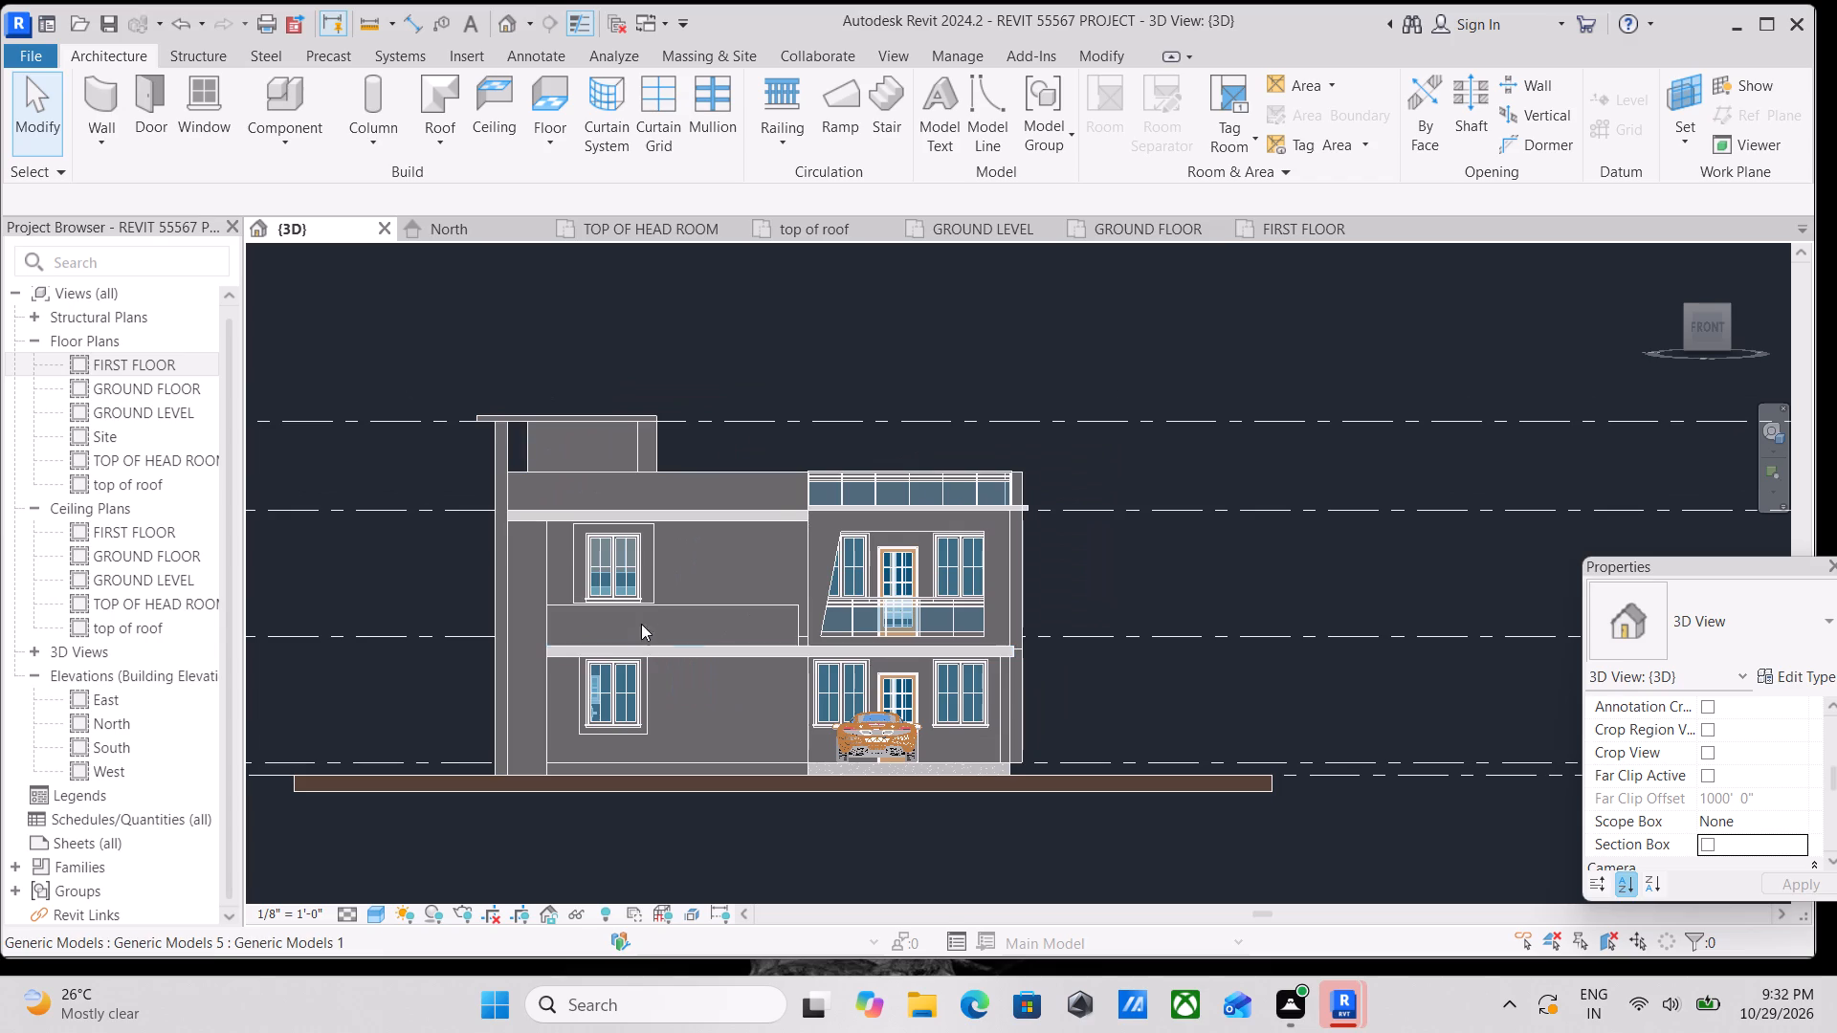
middle_click_drag(651, 606, 719, 593)
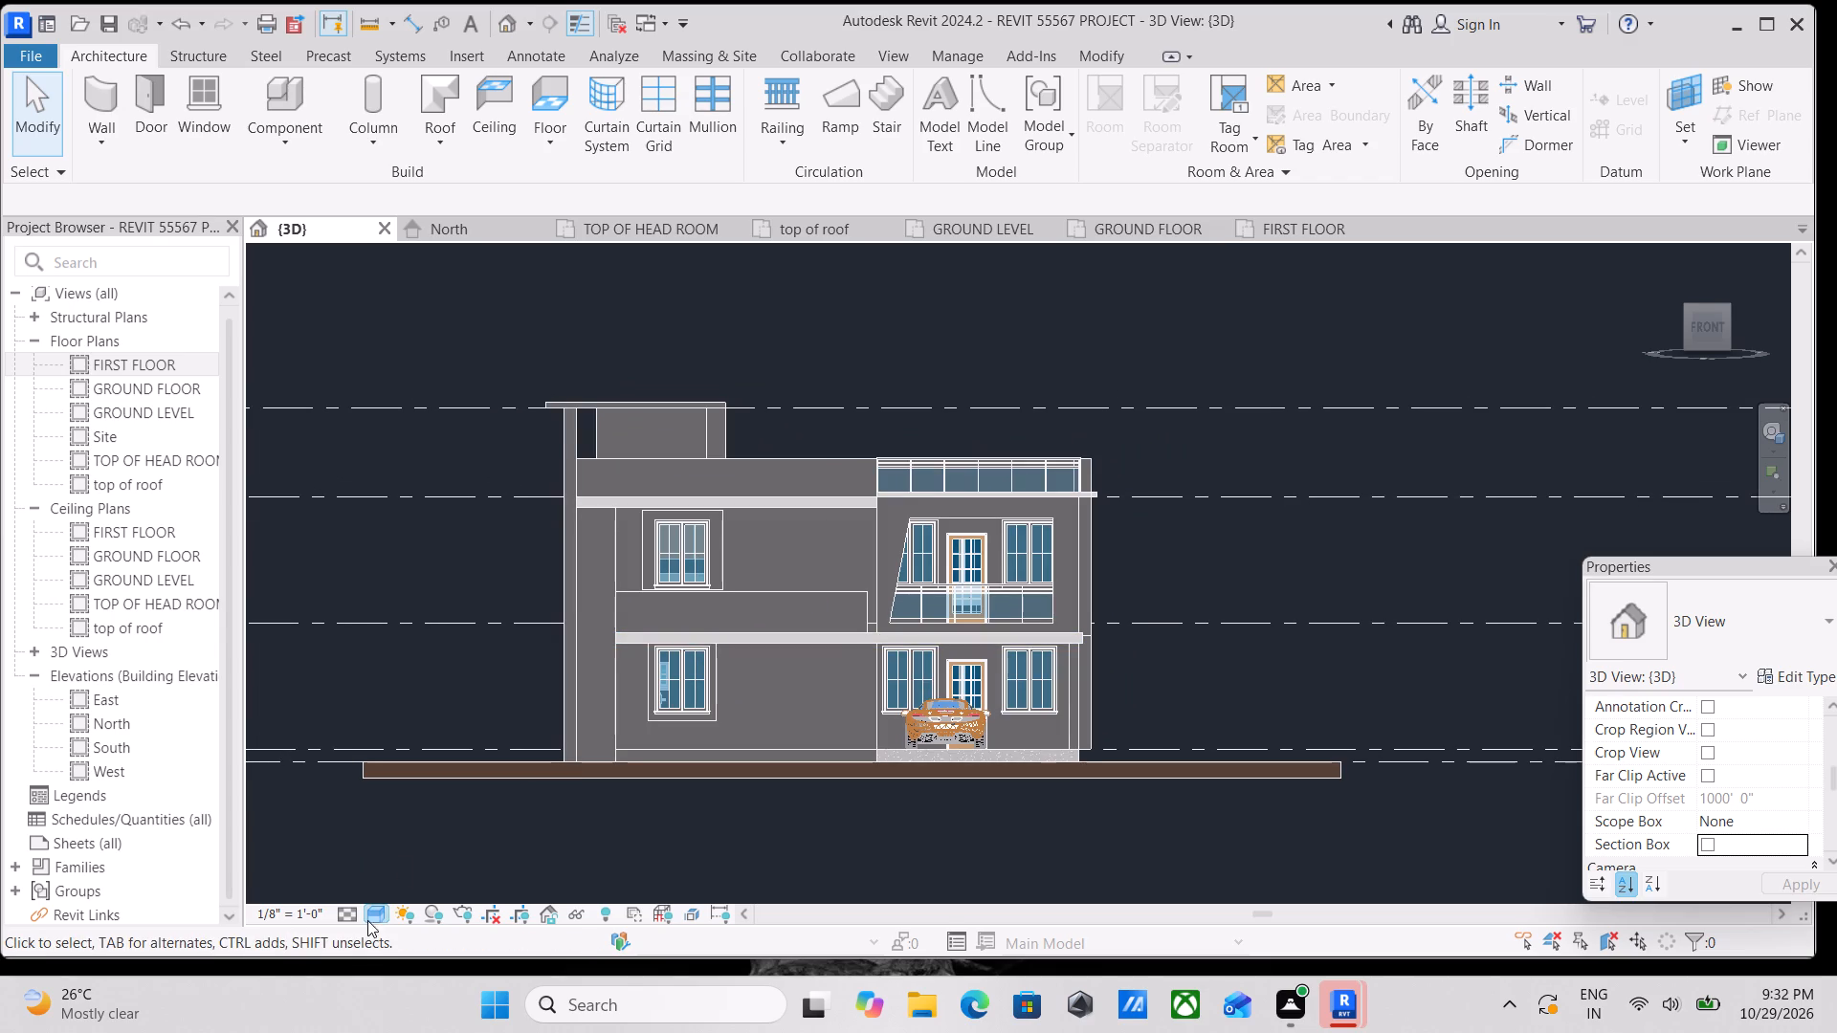
left_click(373, 915)
left_click(390, 888)
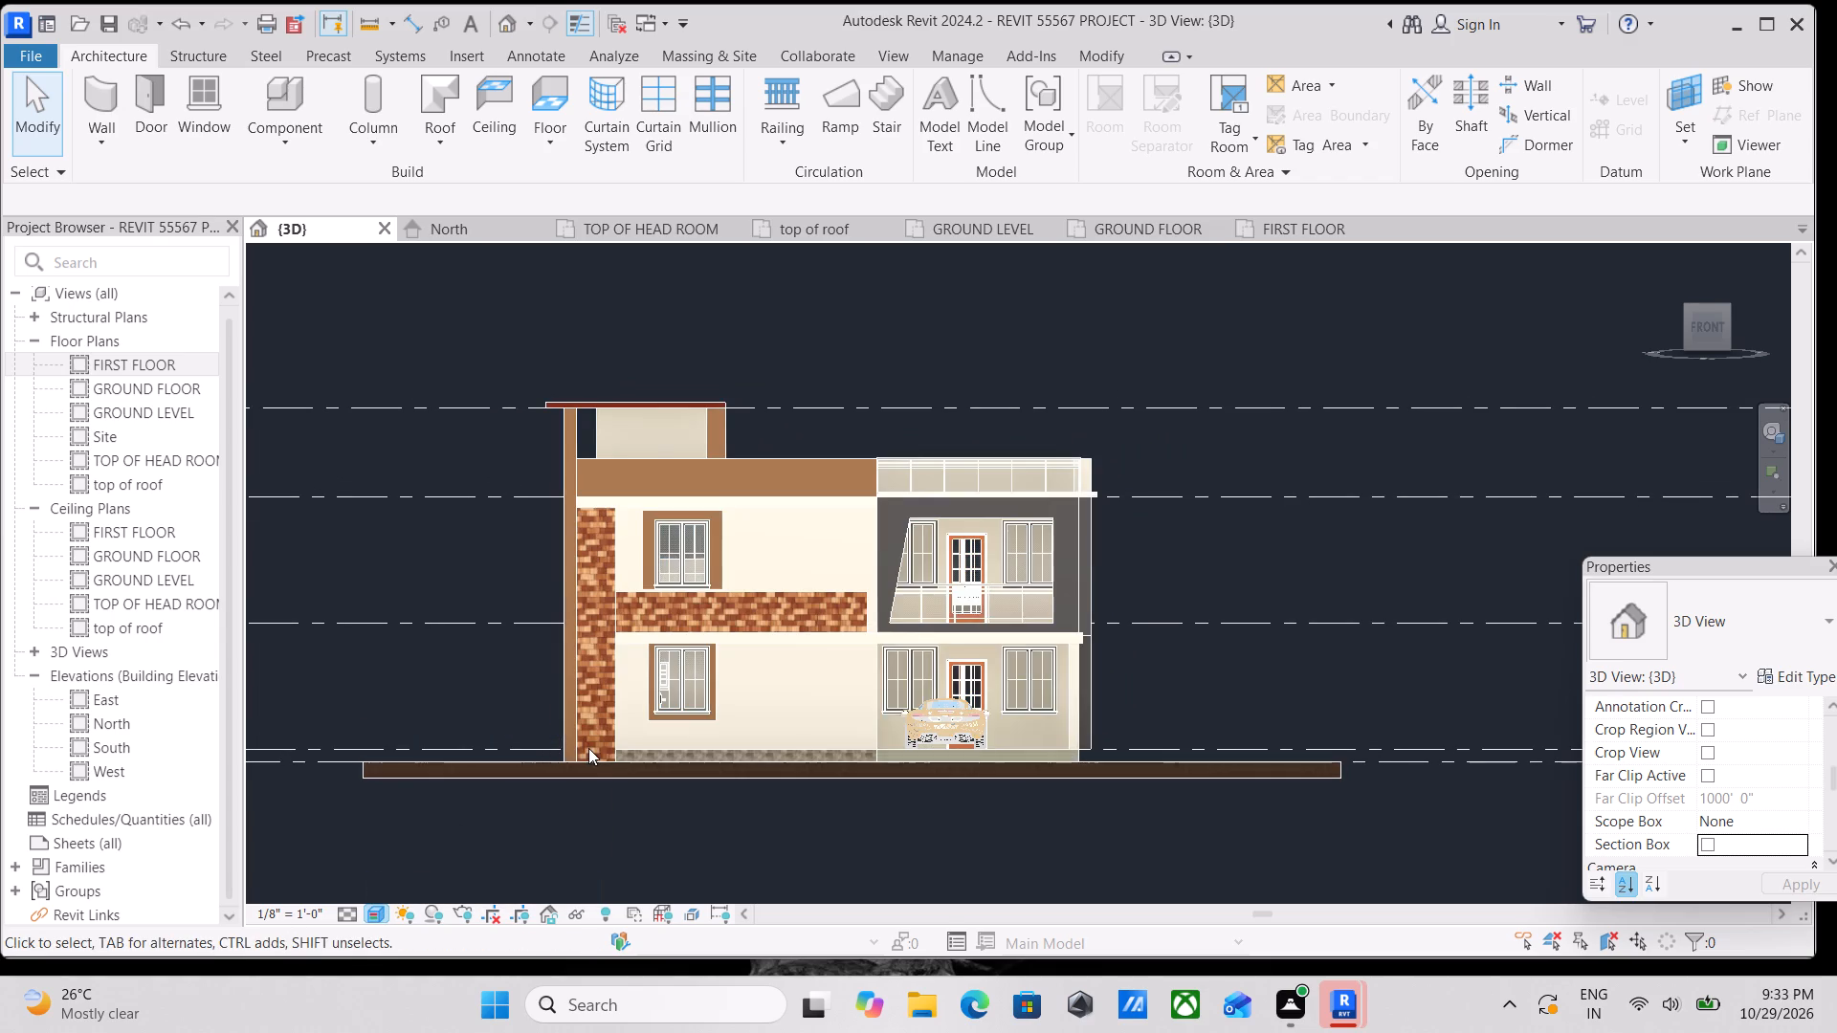
Select all level lines in the 3D view and temporarily hide them.
middle_click_drag(590, 749, 615, 758)
scroll(615, 758, "up", 2)
middle_click_drag(604, 760, 582, 768)
middle_click_drag(599, 754, 534, 772)
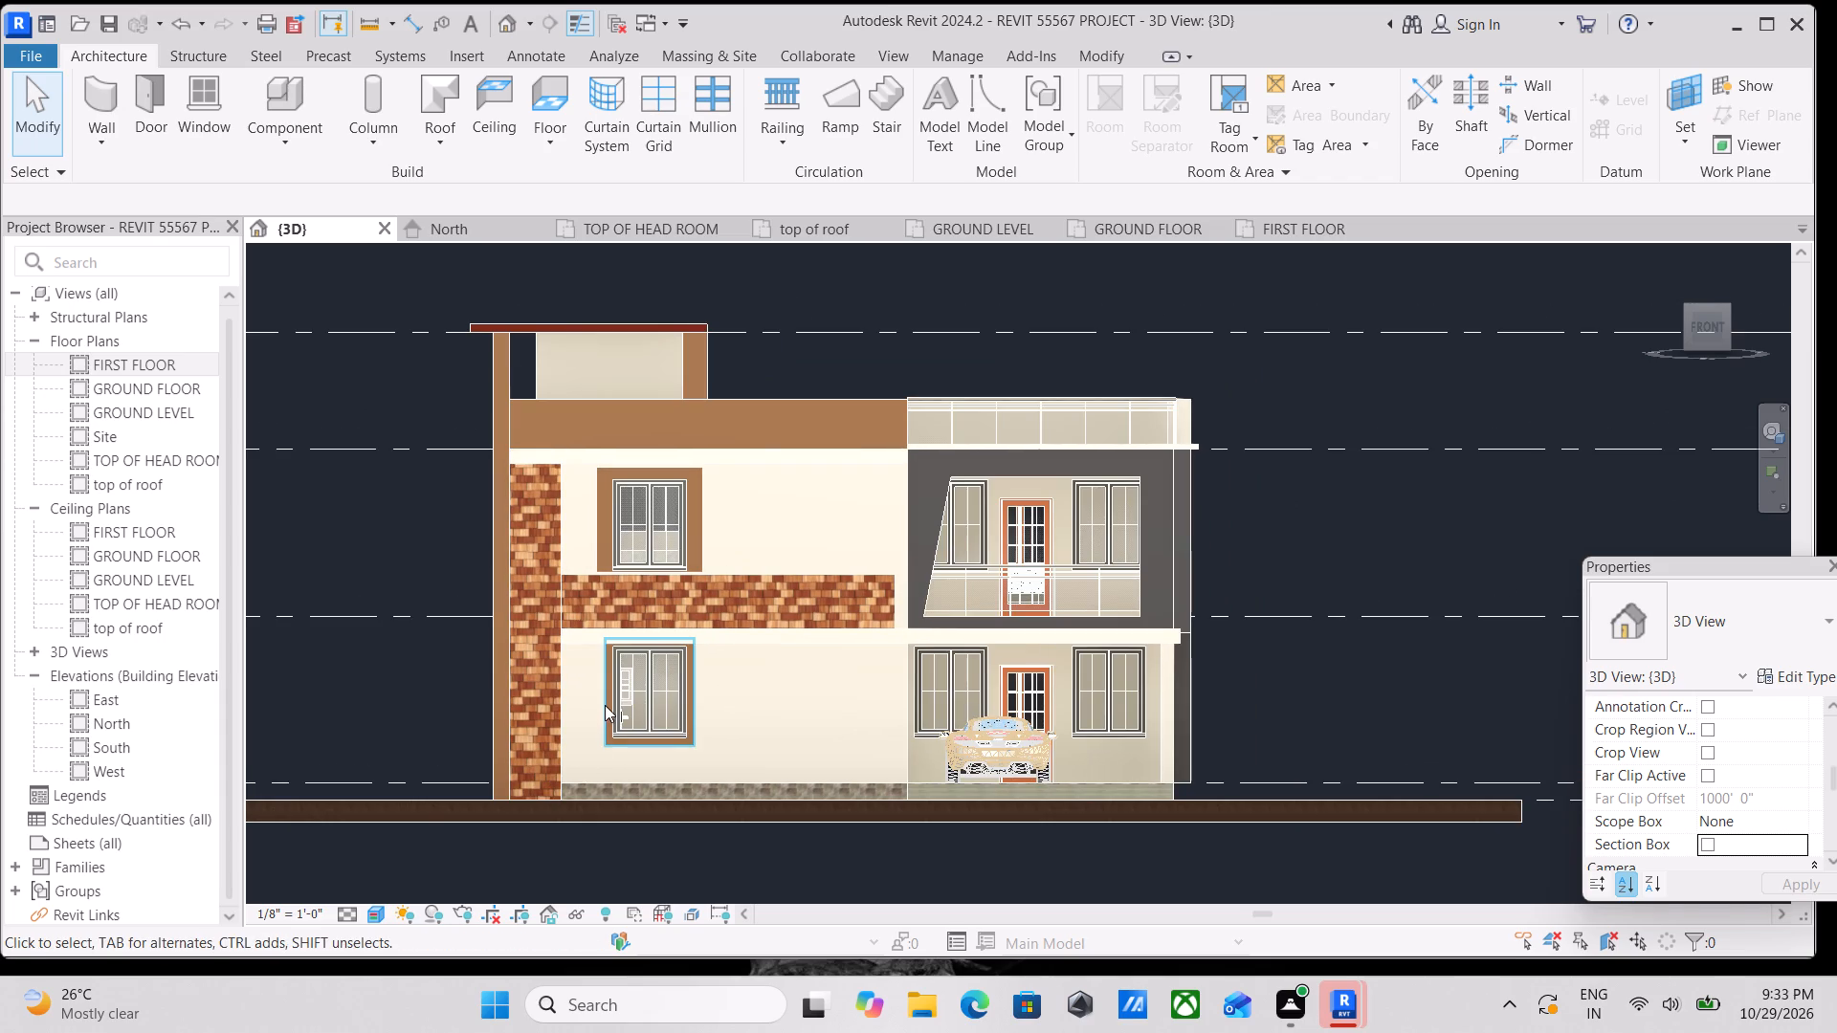
middle_click(591, 729)
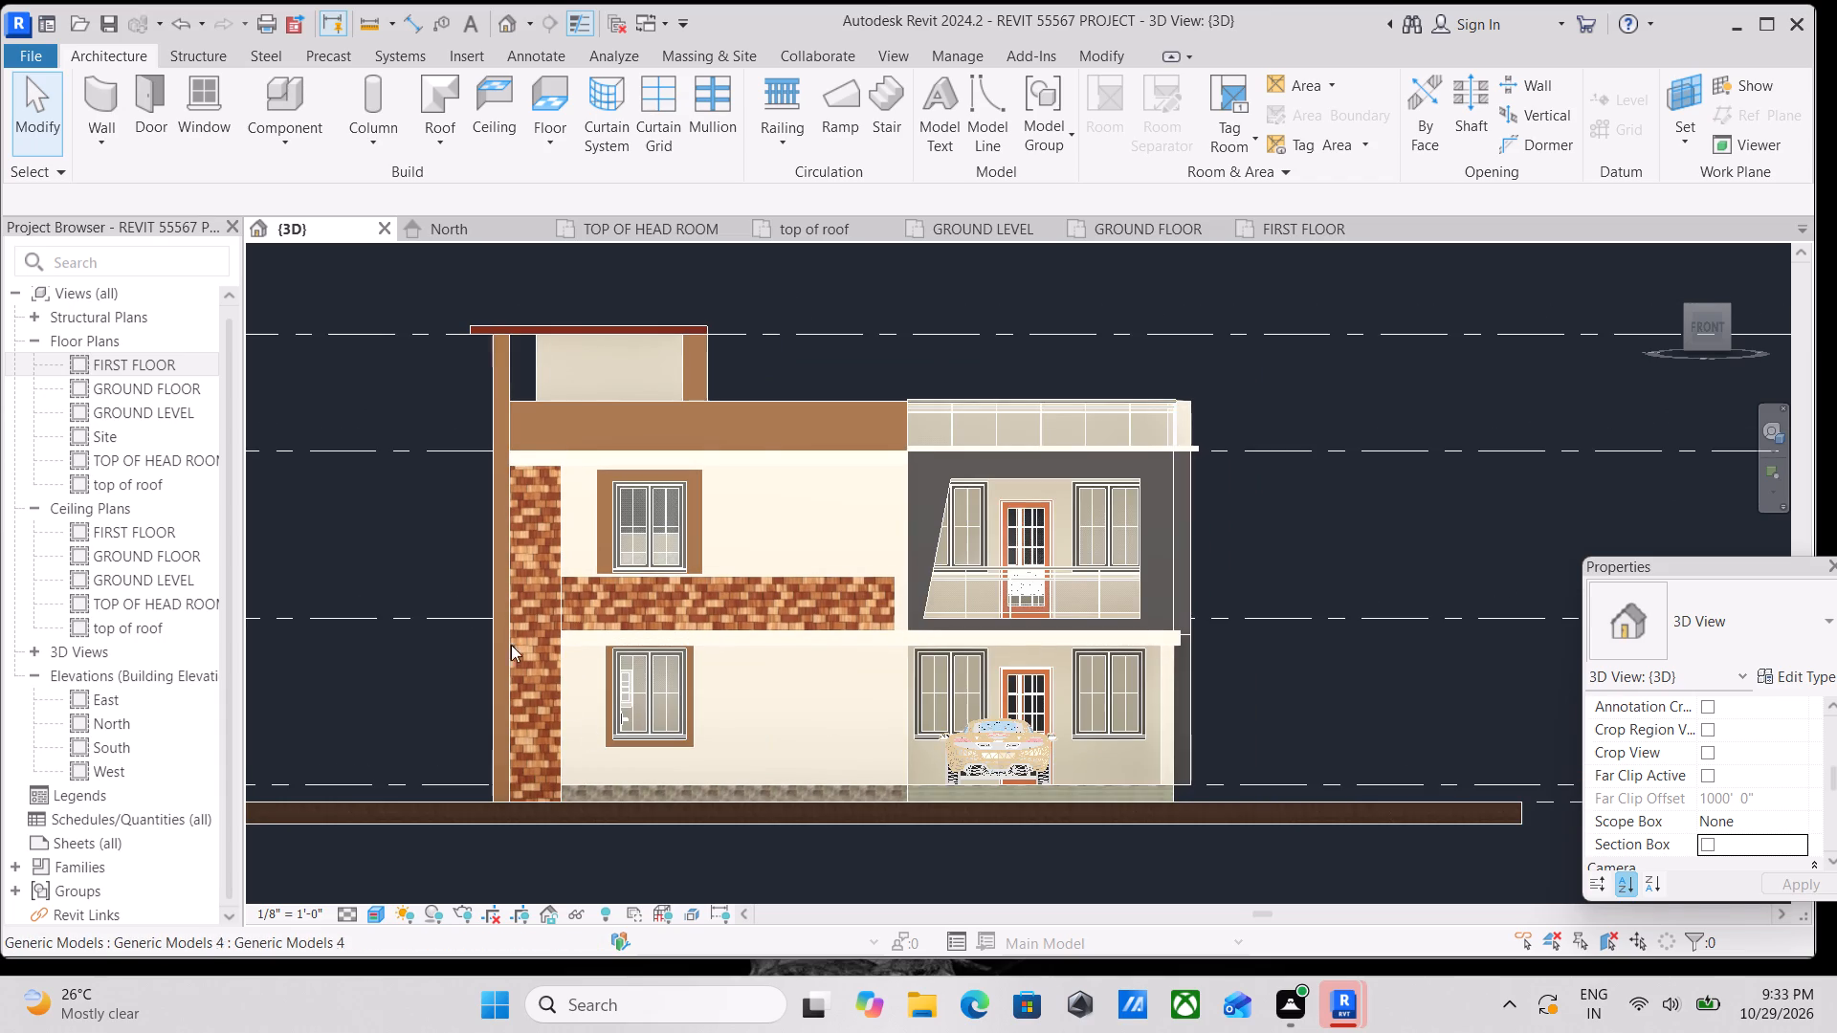
scroll(396, 542, "down", 1)
middle_click_drag(405, 550, 506, 598)
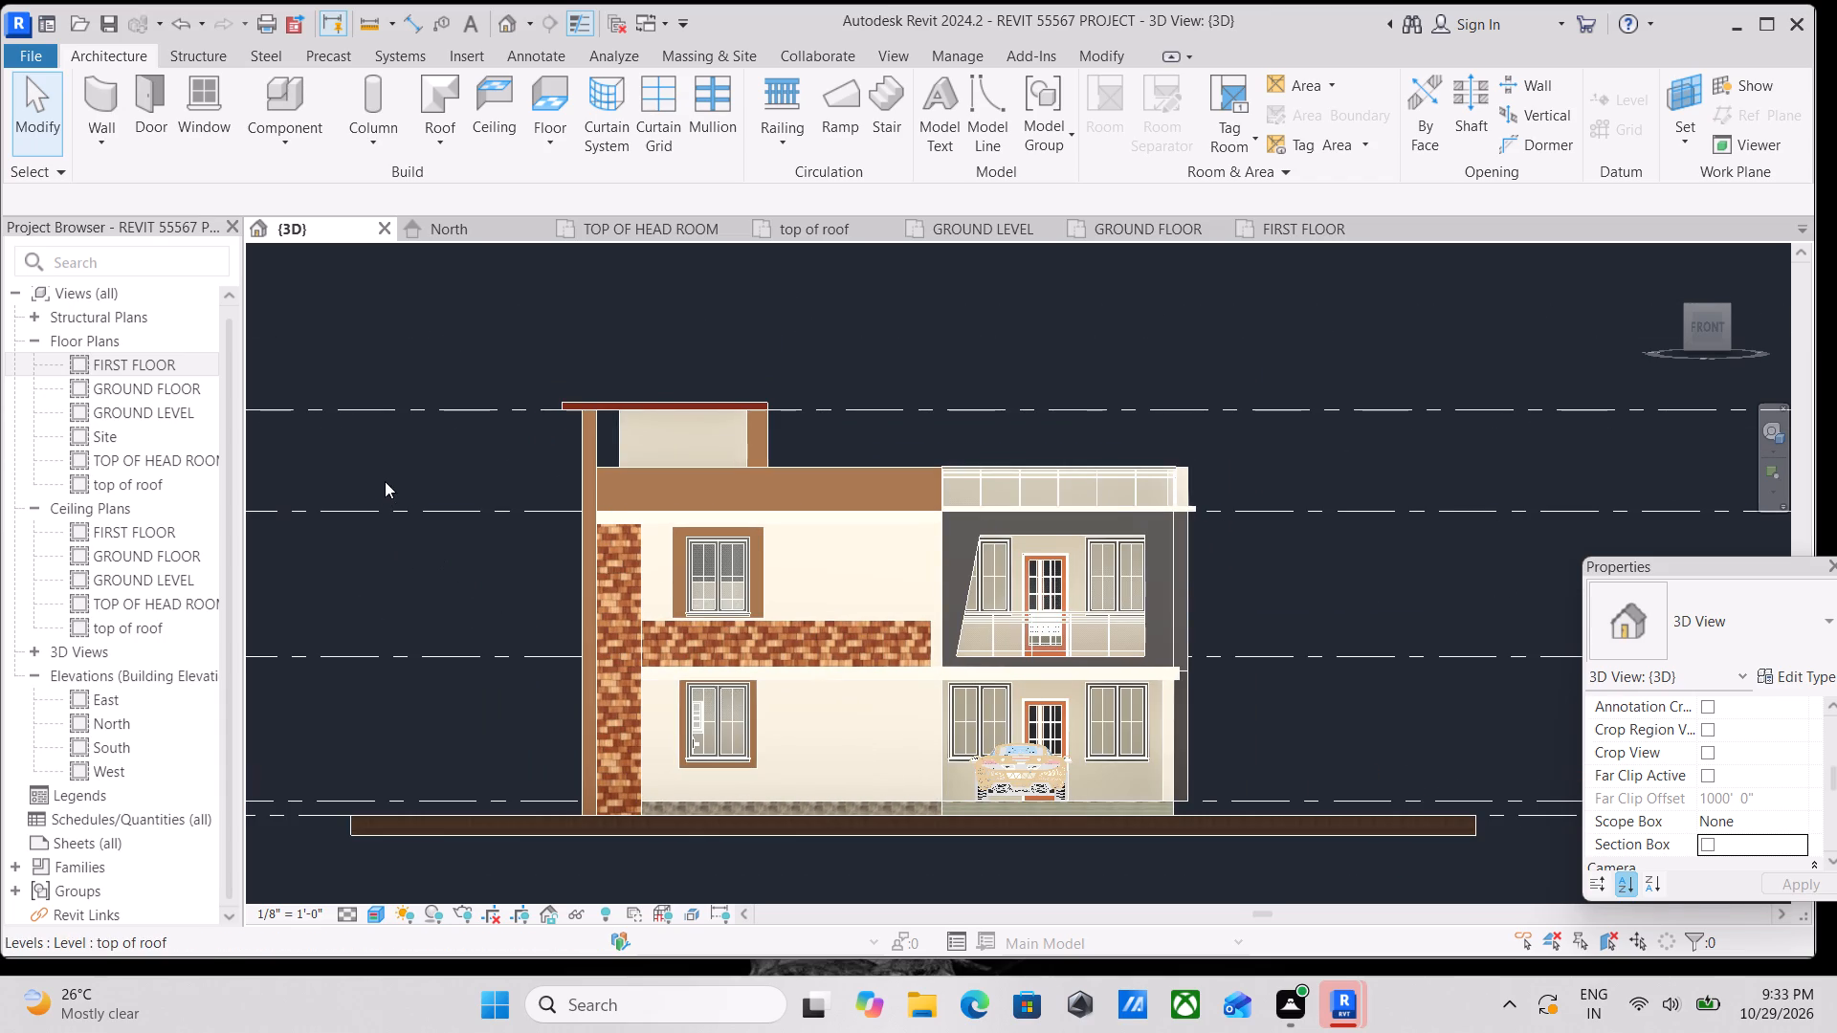
left_click(403, 417)
type("sa")
type("hh")
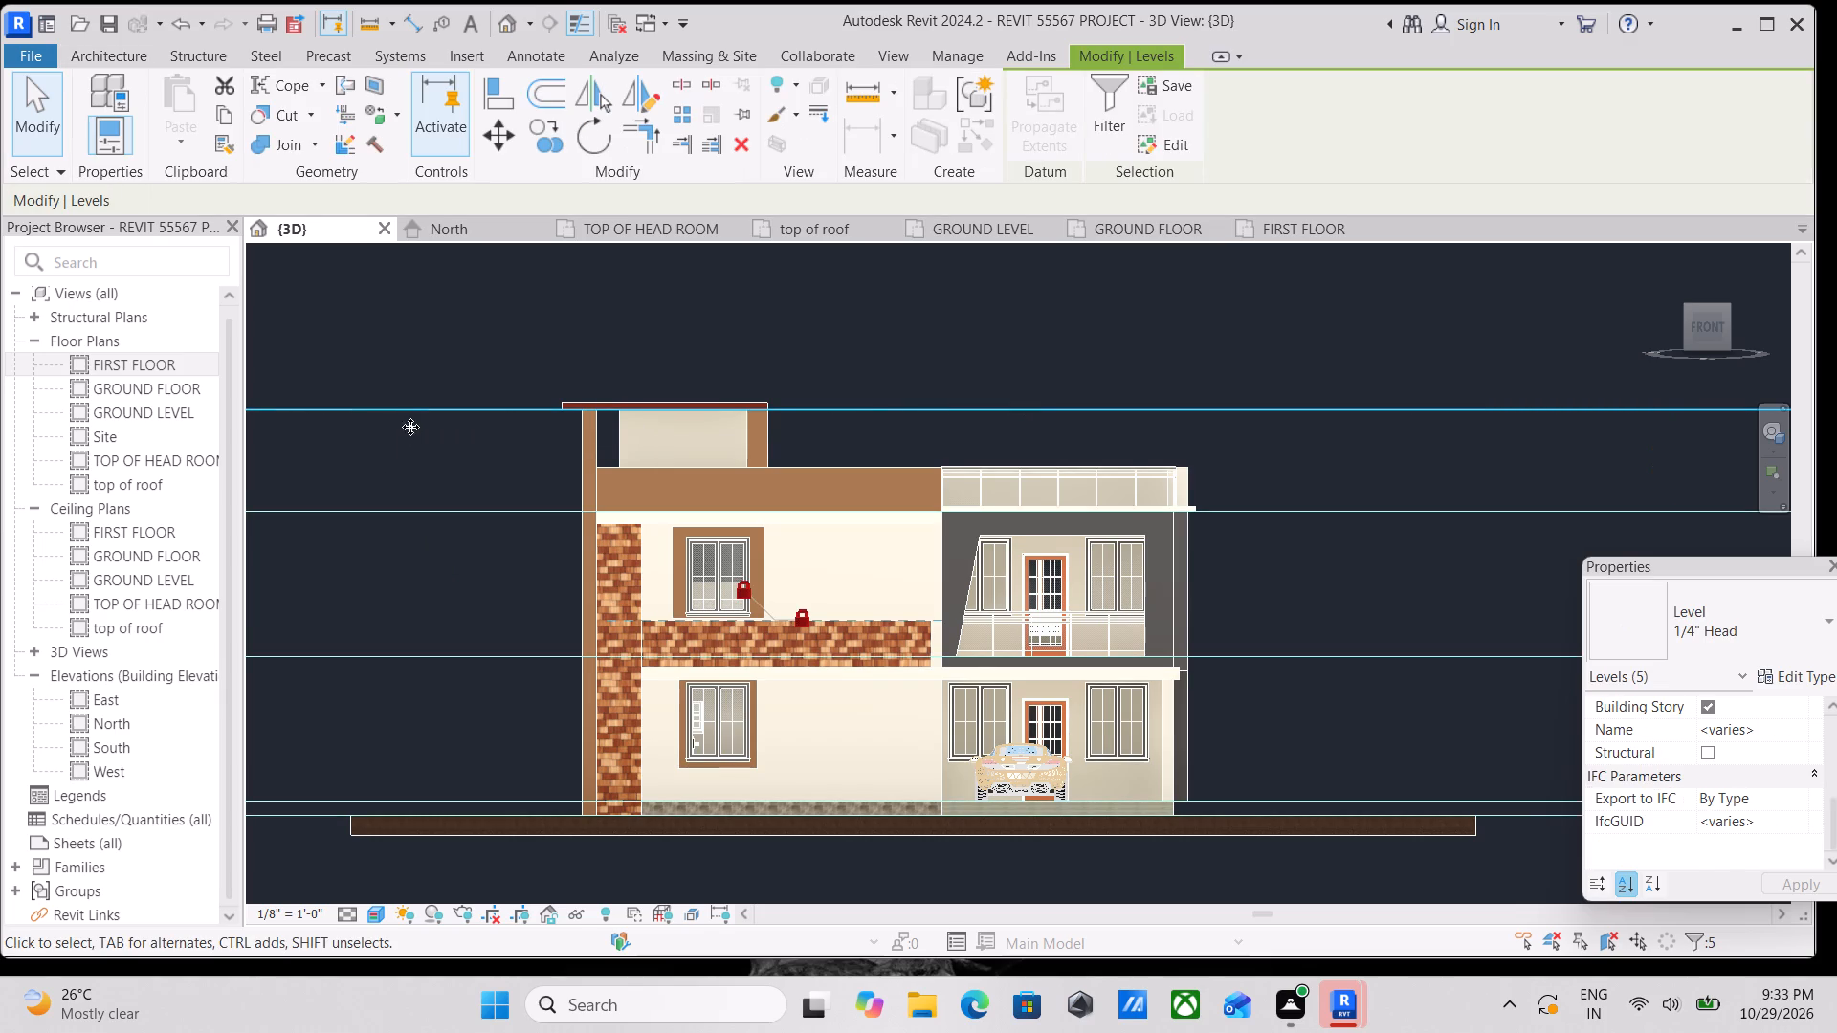
Set the 3D view's background to Sky in the Graphic Display Options.
scroll(418, 443, "down", 1)
middle_click_drag(418, 444, 542, 468)
middle_click_drag(542, 469, 610, 504)
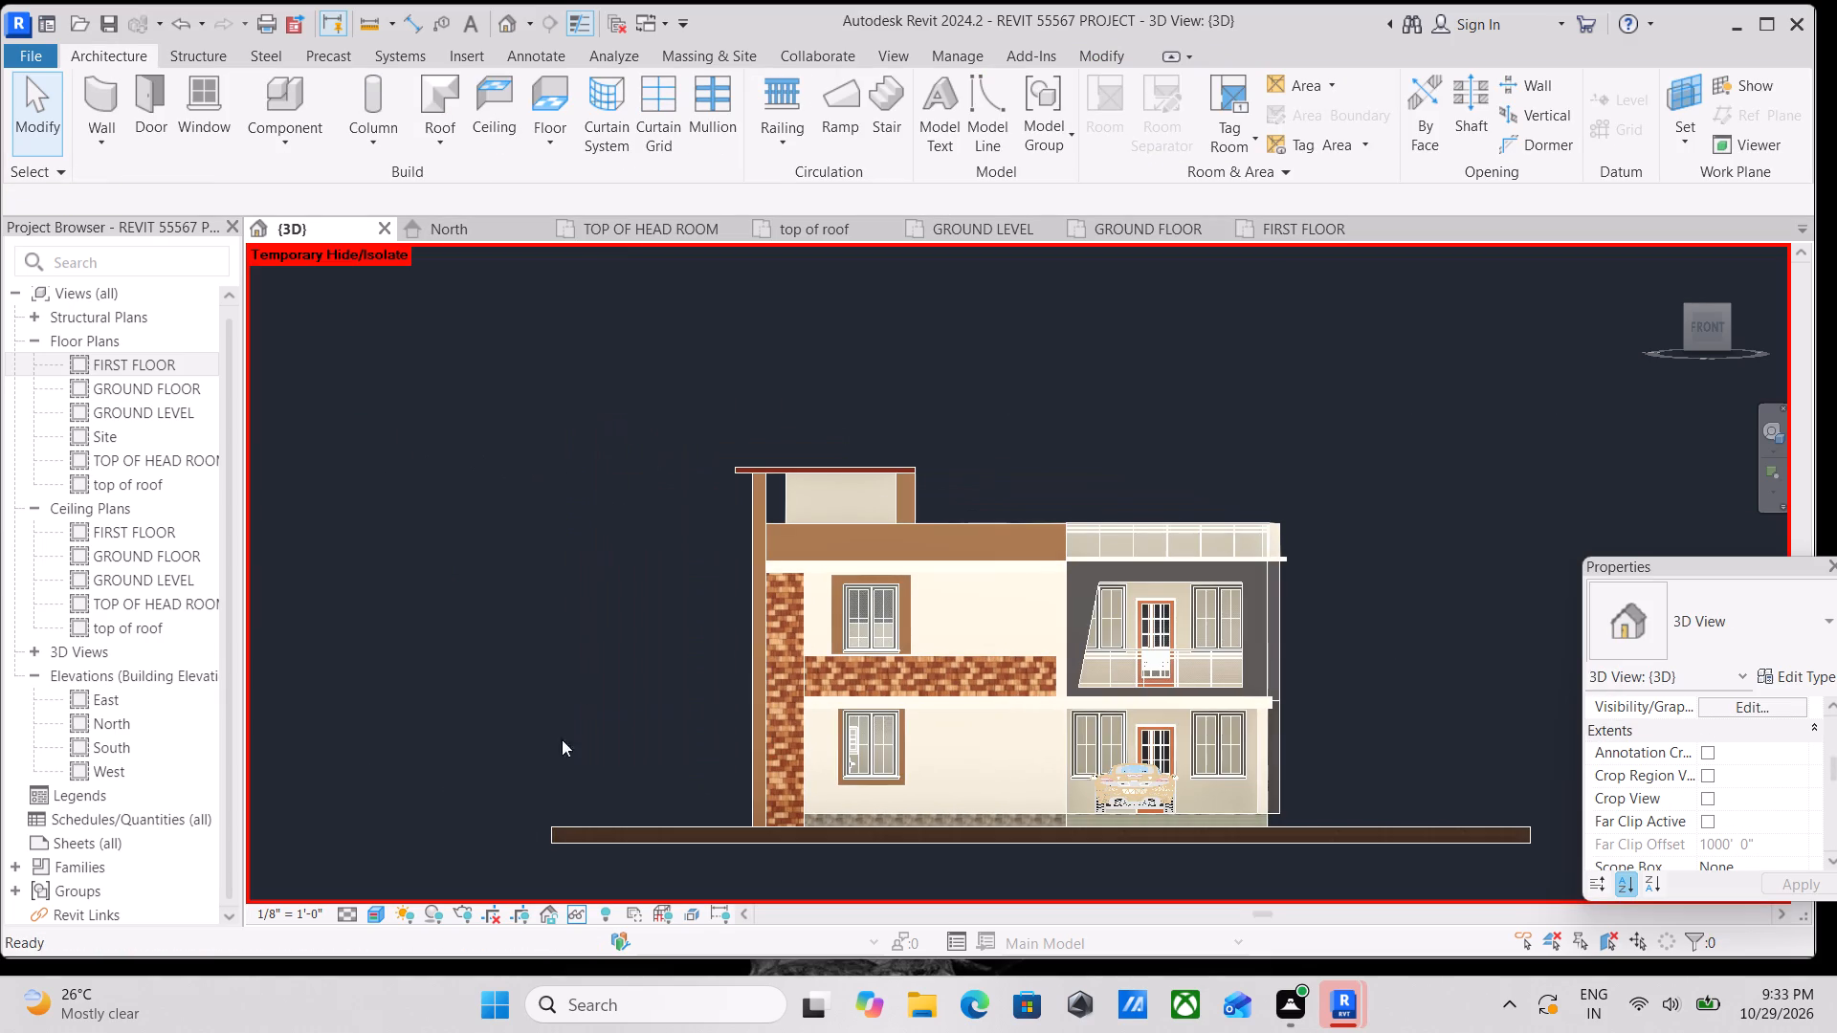
left_click(384, 924)
left_click(380, 918)
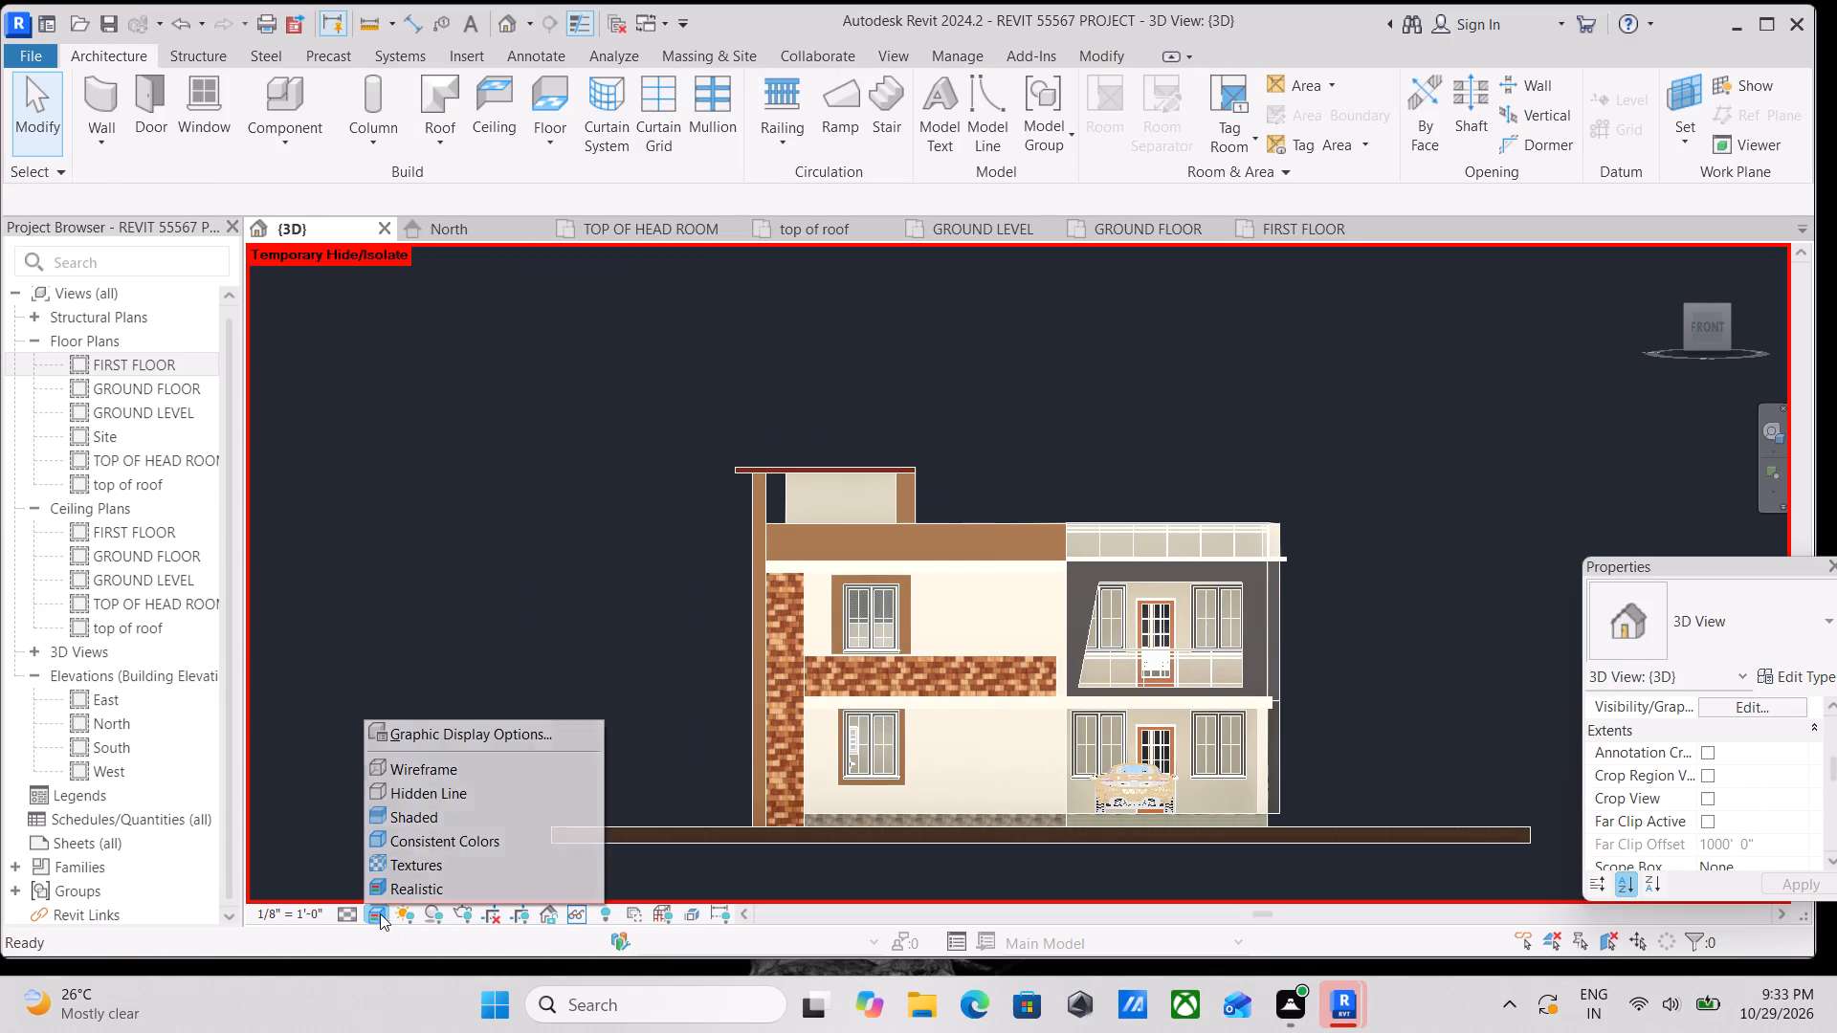
left_click(439, 741)
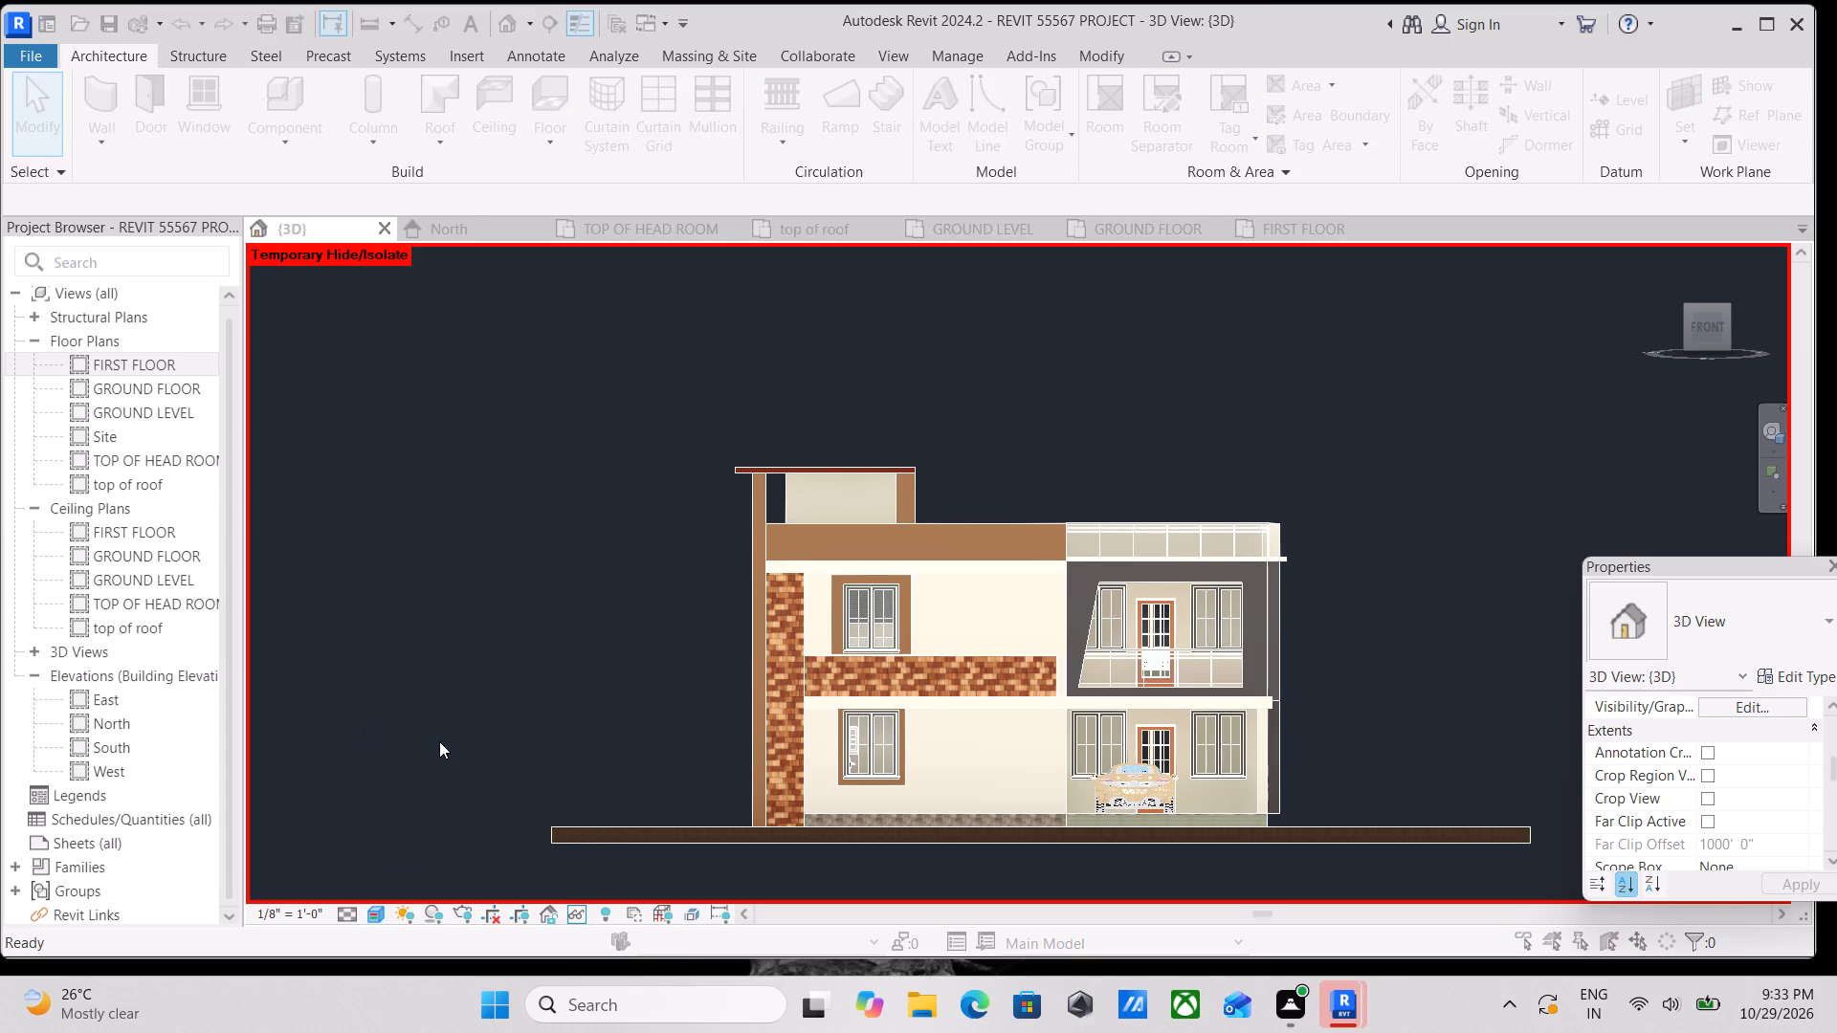
left_click(739, 593)
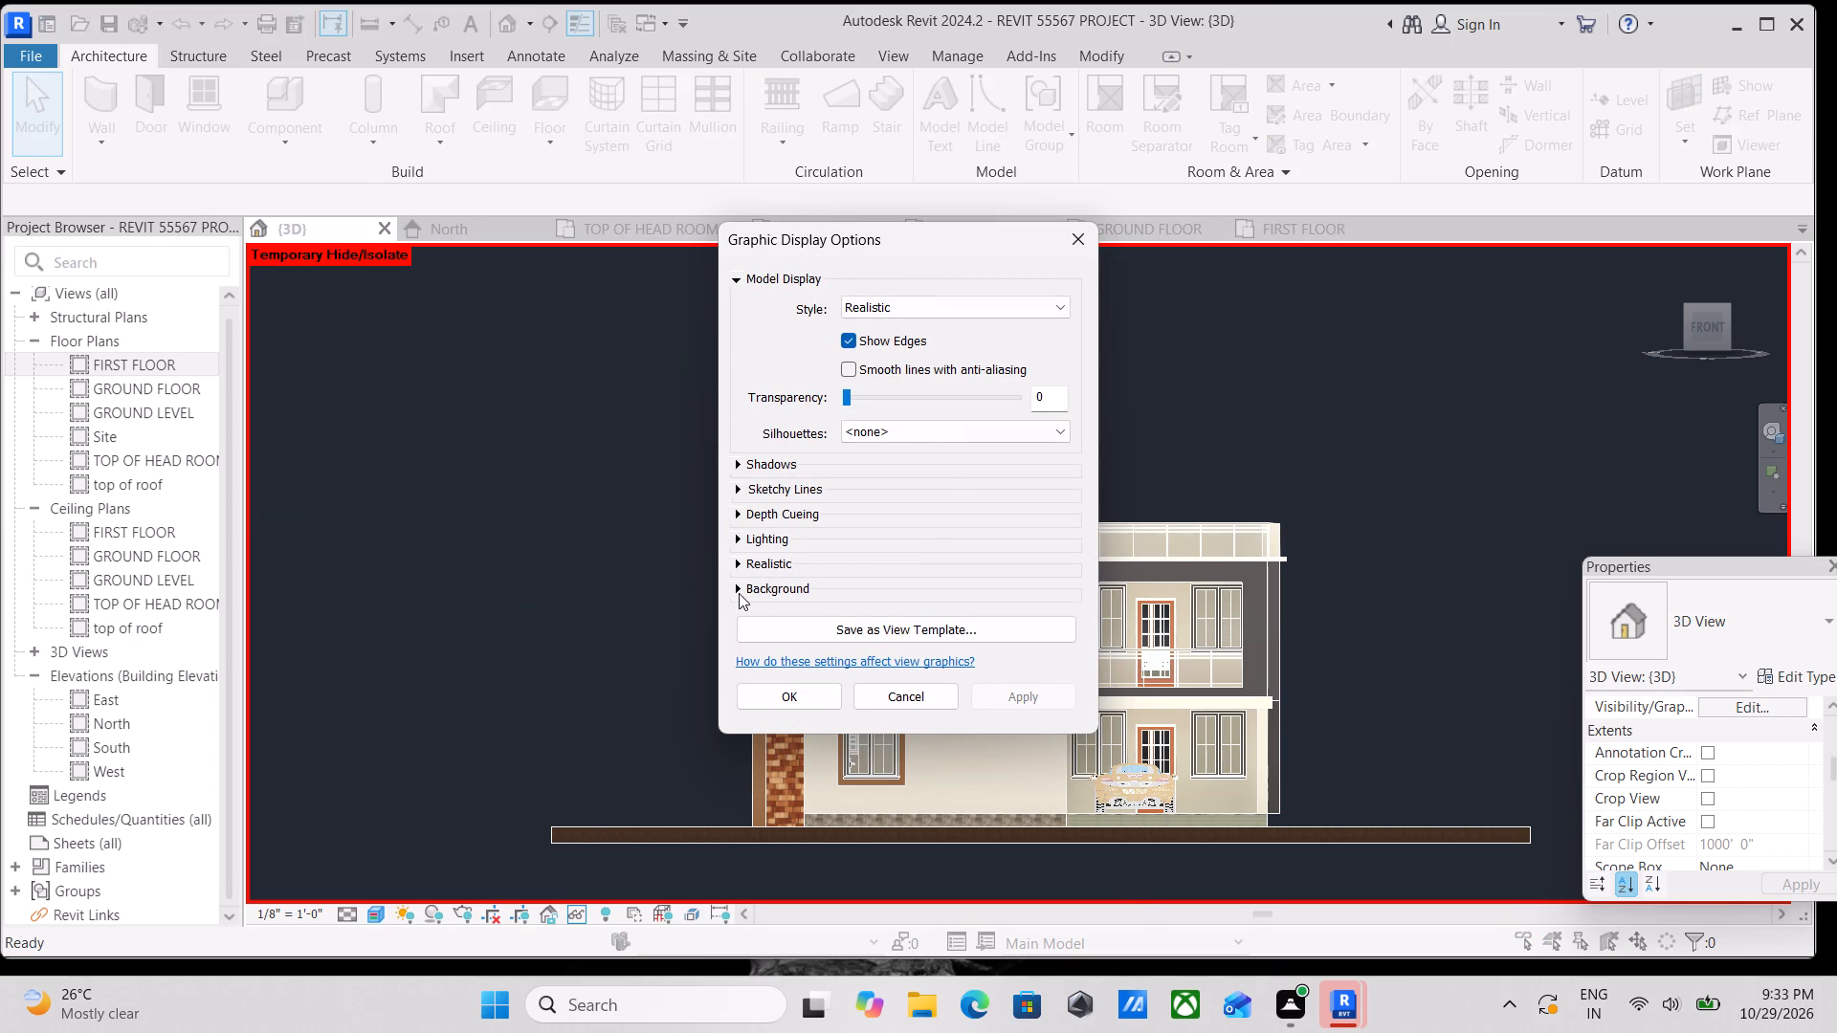
left_click(892, 626)
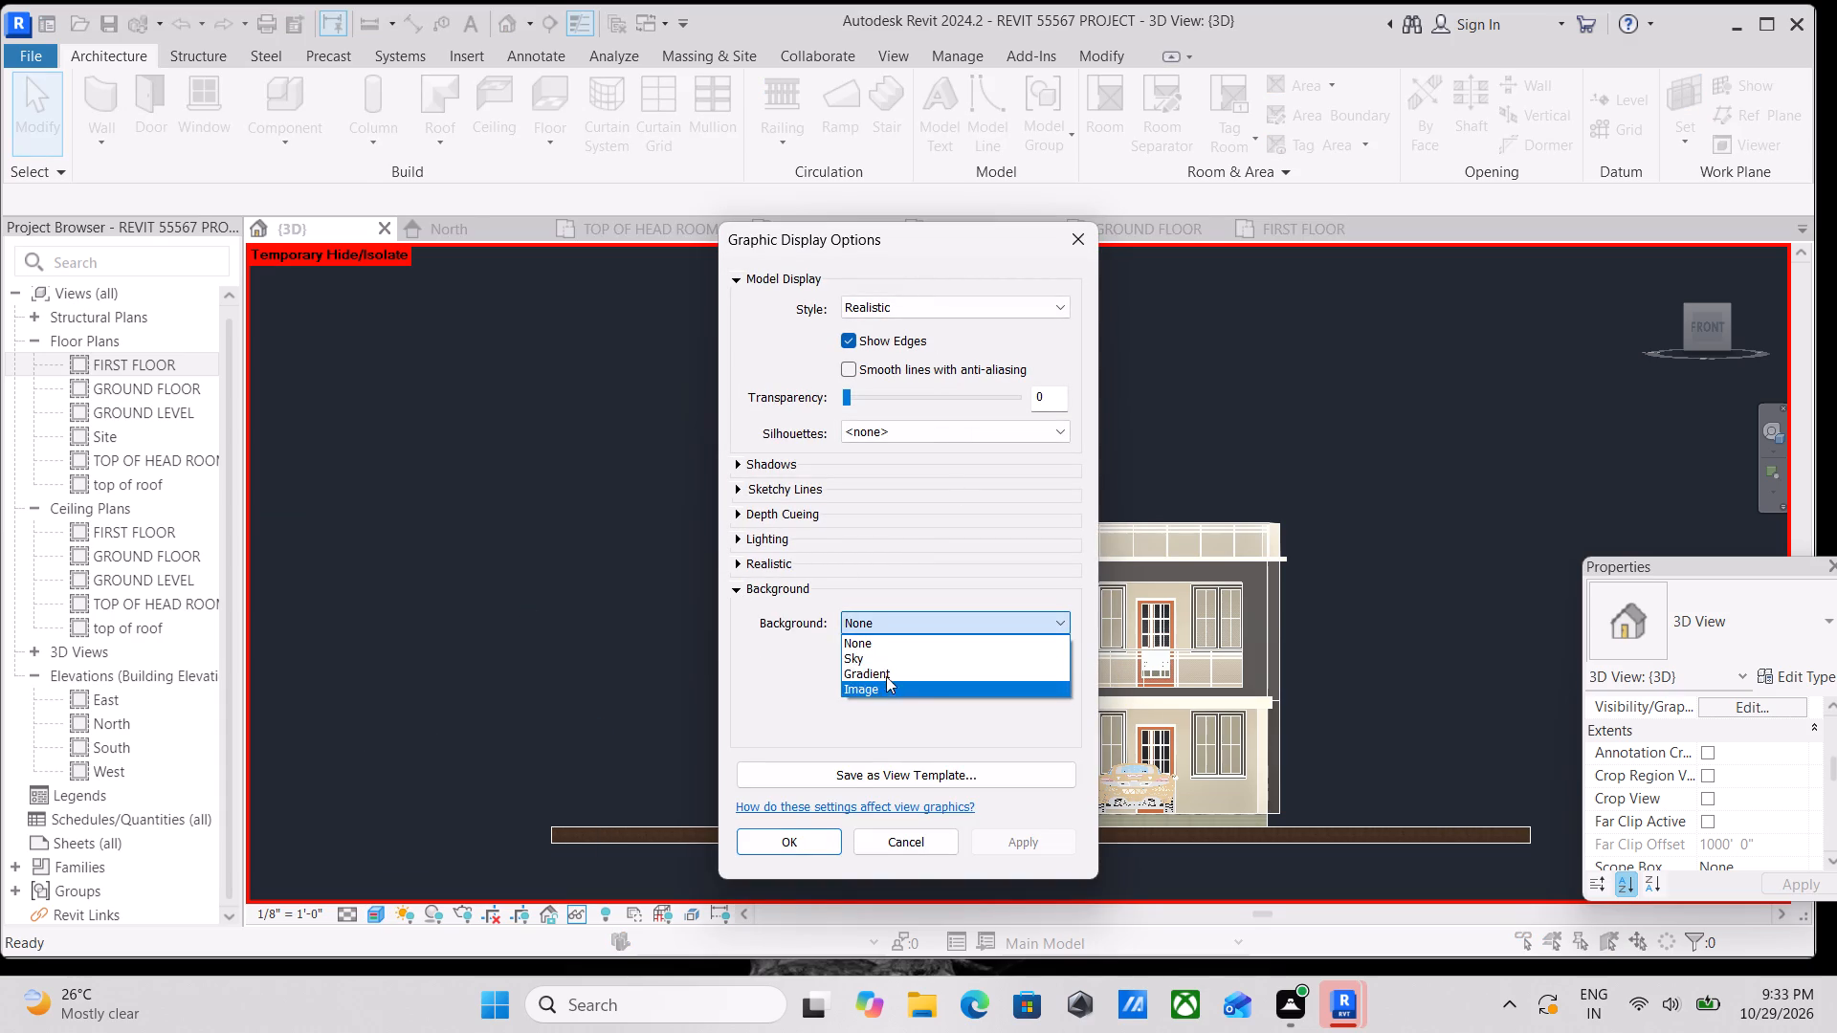
left_click(884, 661)
left_click(1037, 844)
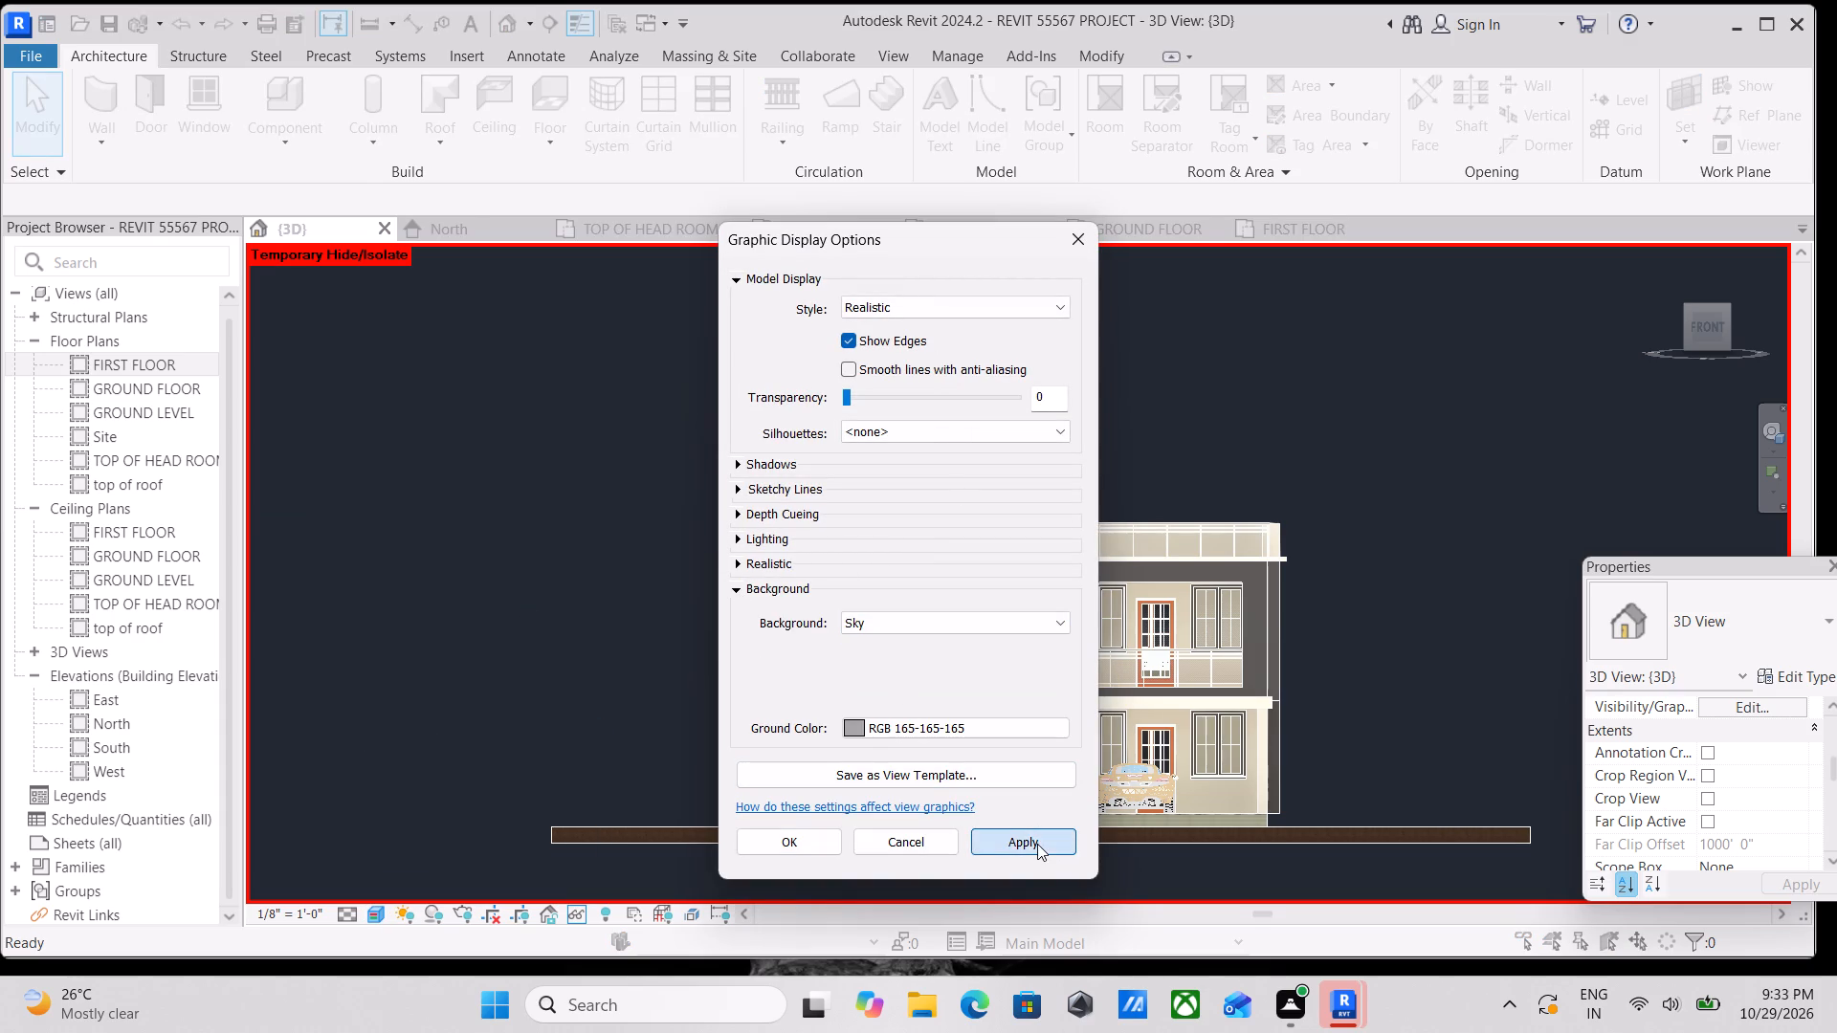
left_click(792, 845)
Set up a rendering of the front view limited to a region, with the quality set to High.
middle_click_drag(889, 749, 740, 737)
scroll(653, 732, "up", 1)
middle_click_drag(650, 732, 688, 730)
scroll(545, 706, "down", 1)
middle_click_drag(545, 706, 708, 712)
type("rr")
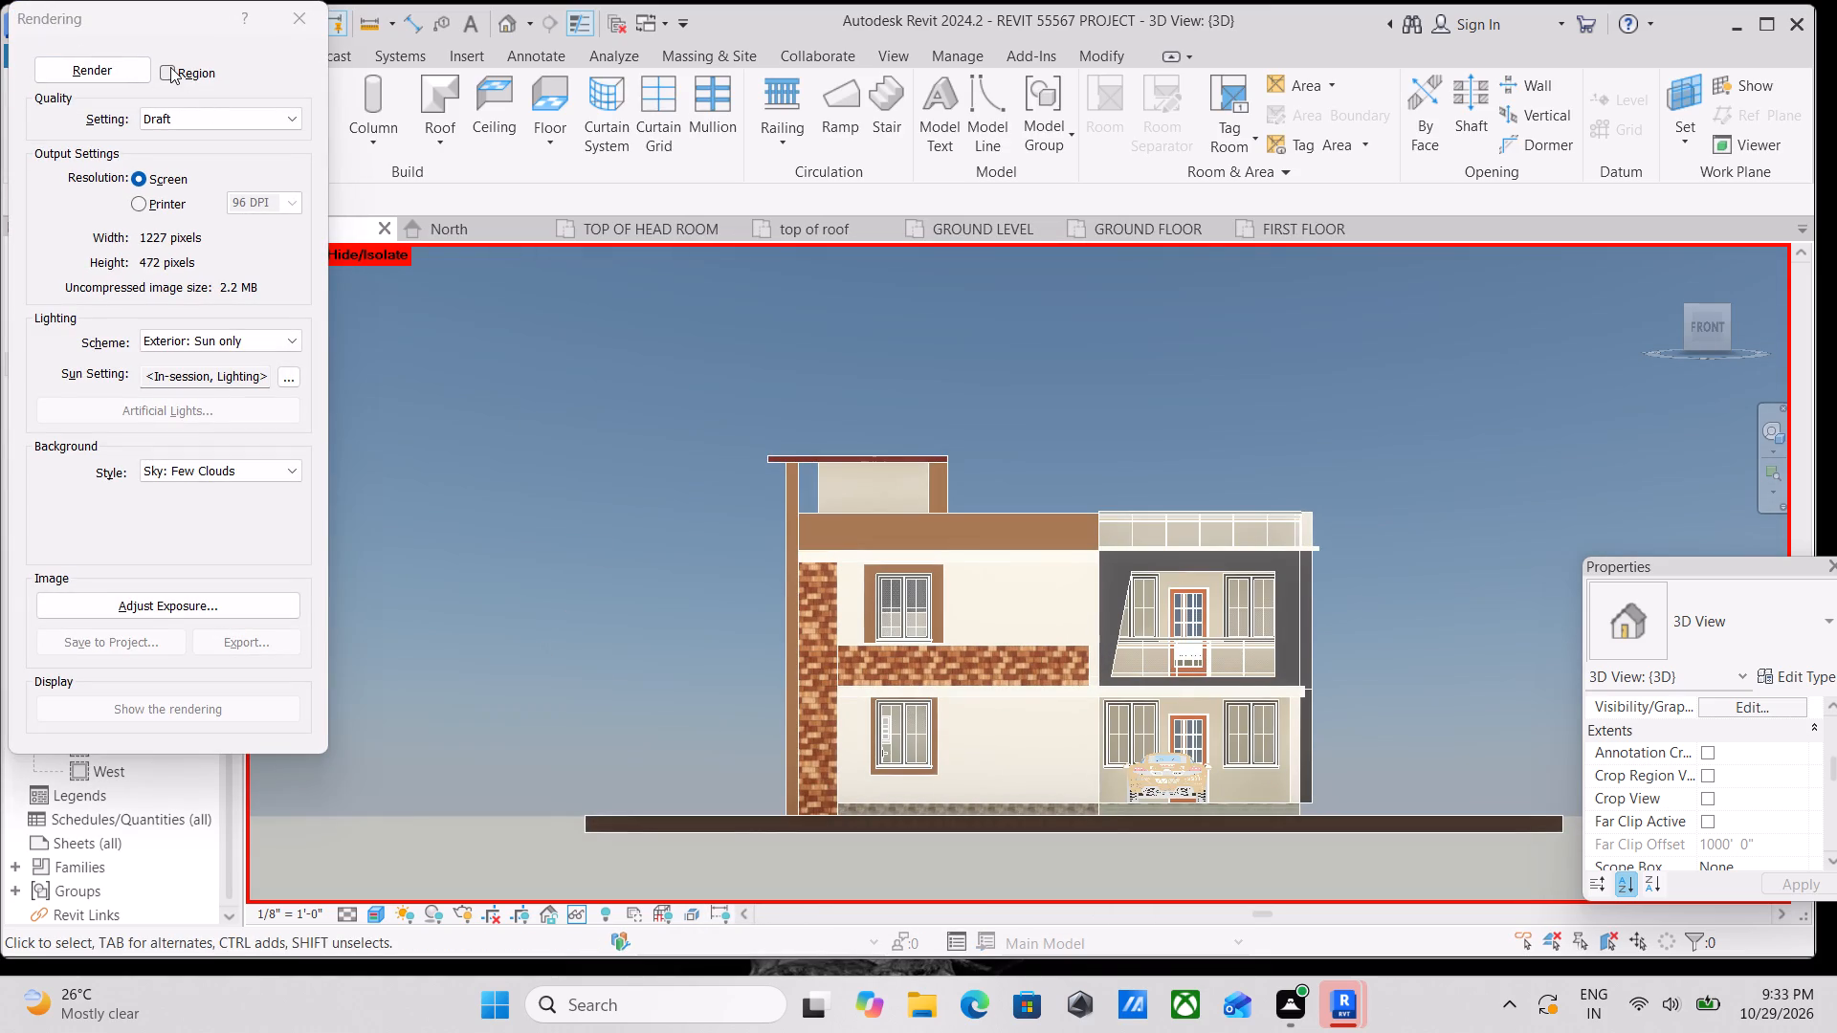
left_click(170, 67)
left_click(161, 124)
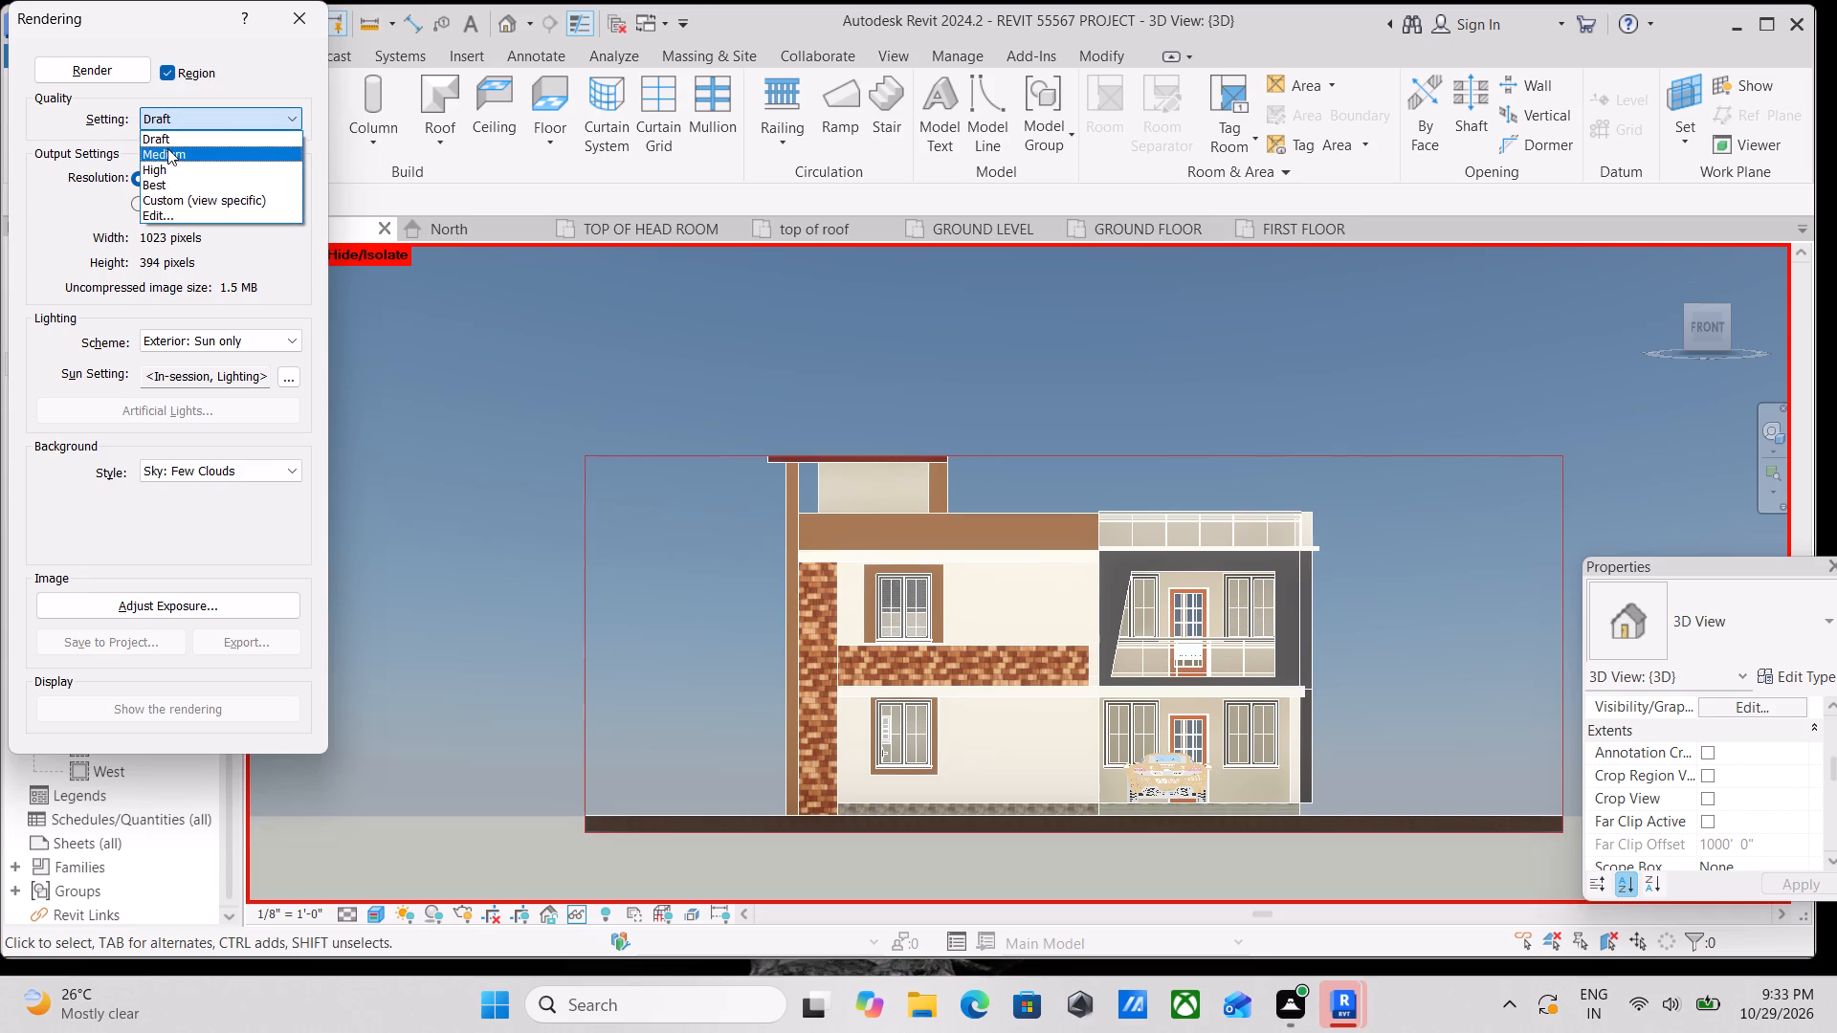
left_click(169, 176)
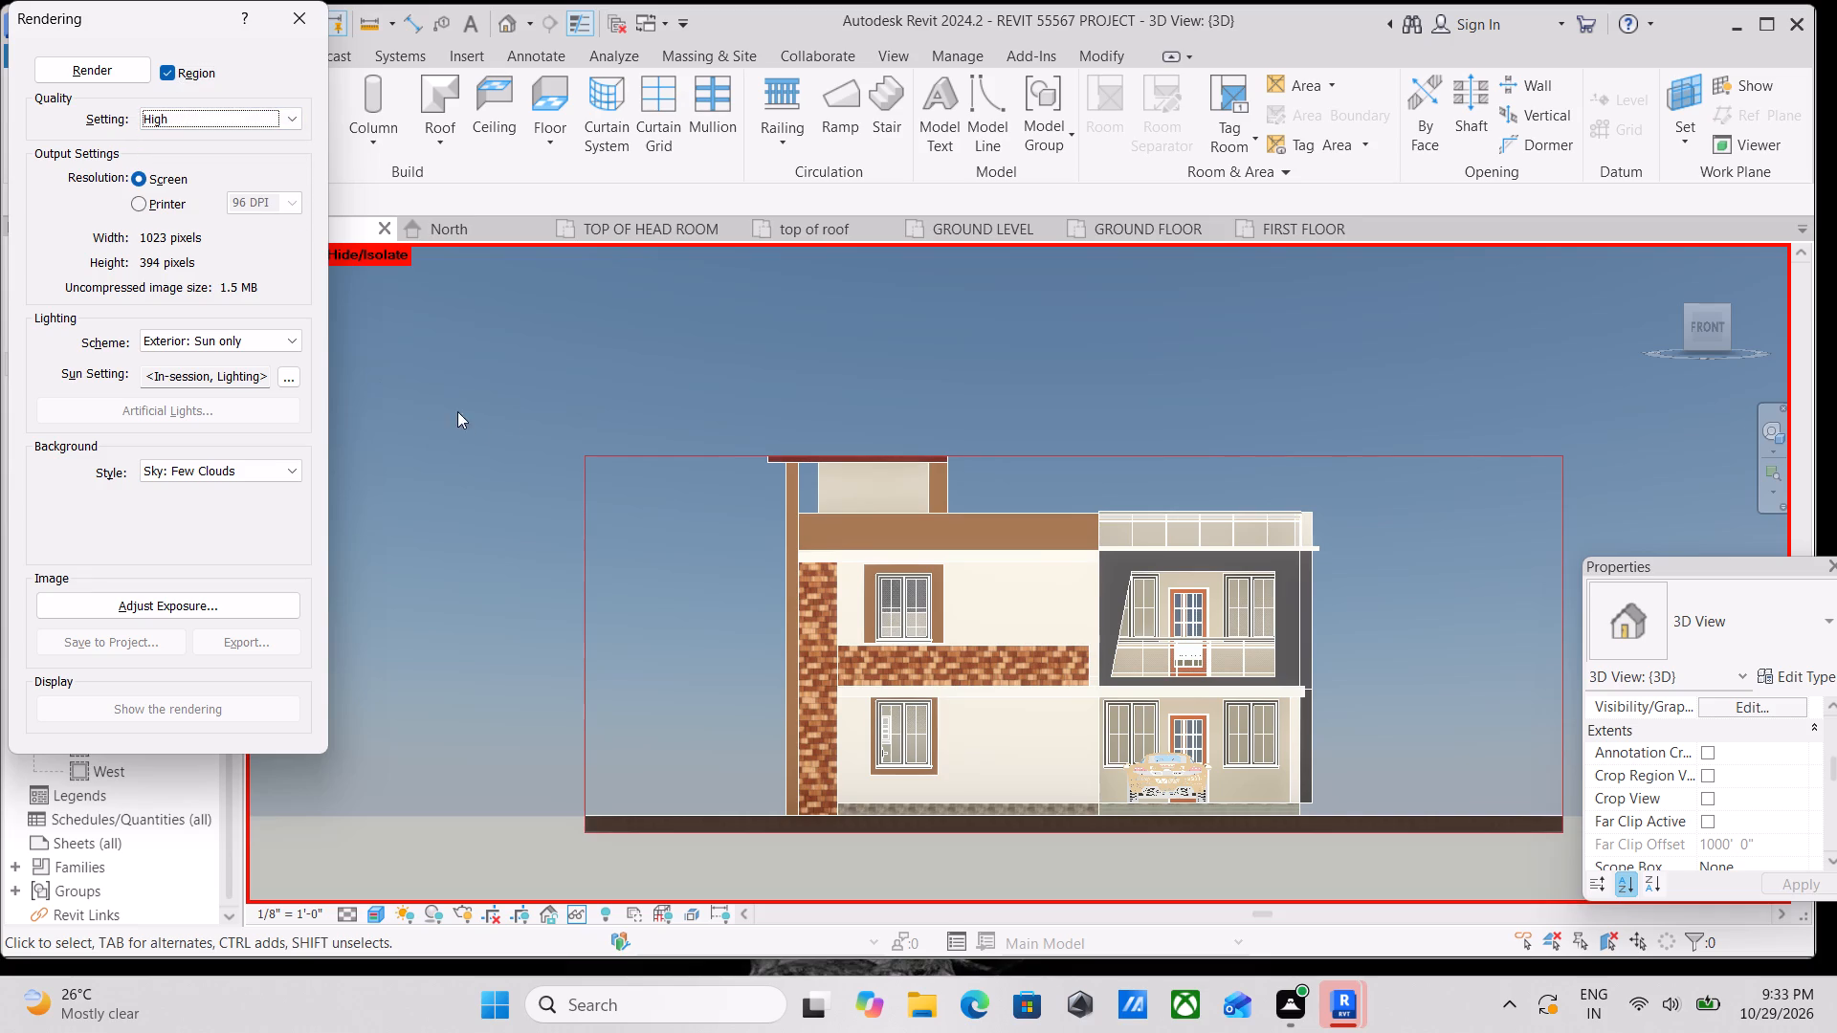
Resize the render region to about 676 × 458 pixels, closer around the house's sides with more sky above the roof.
middle_click_drag(926, 431, 837, 435)
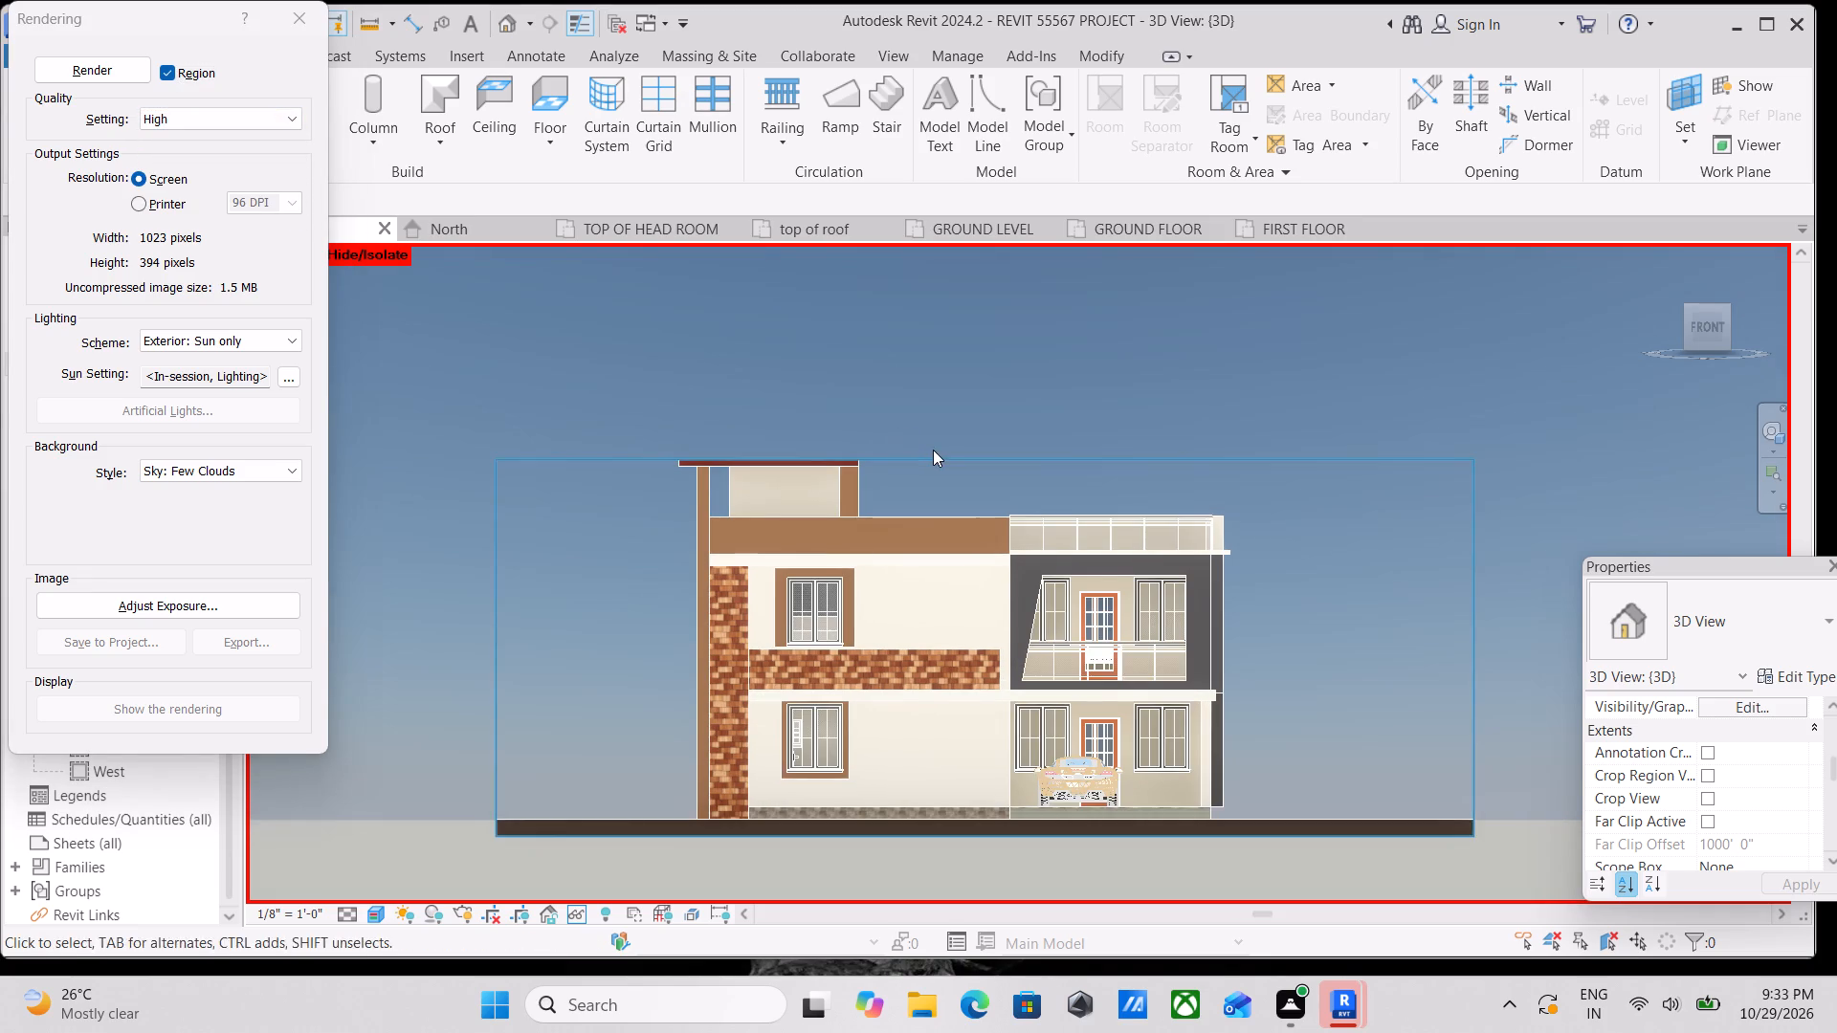
left_click(933, 450)
left_click_drag(982, 451, 968, 390)
left_click_drag(1471, 615, 1428, 624)
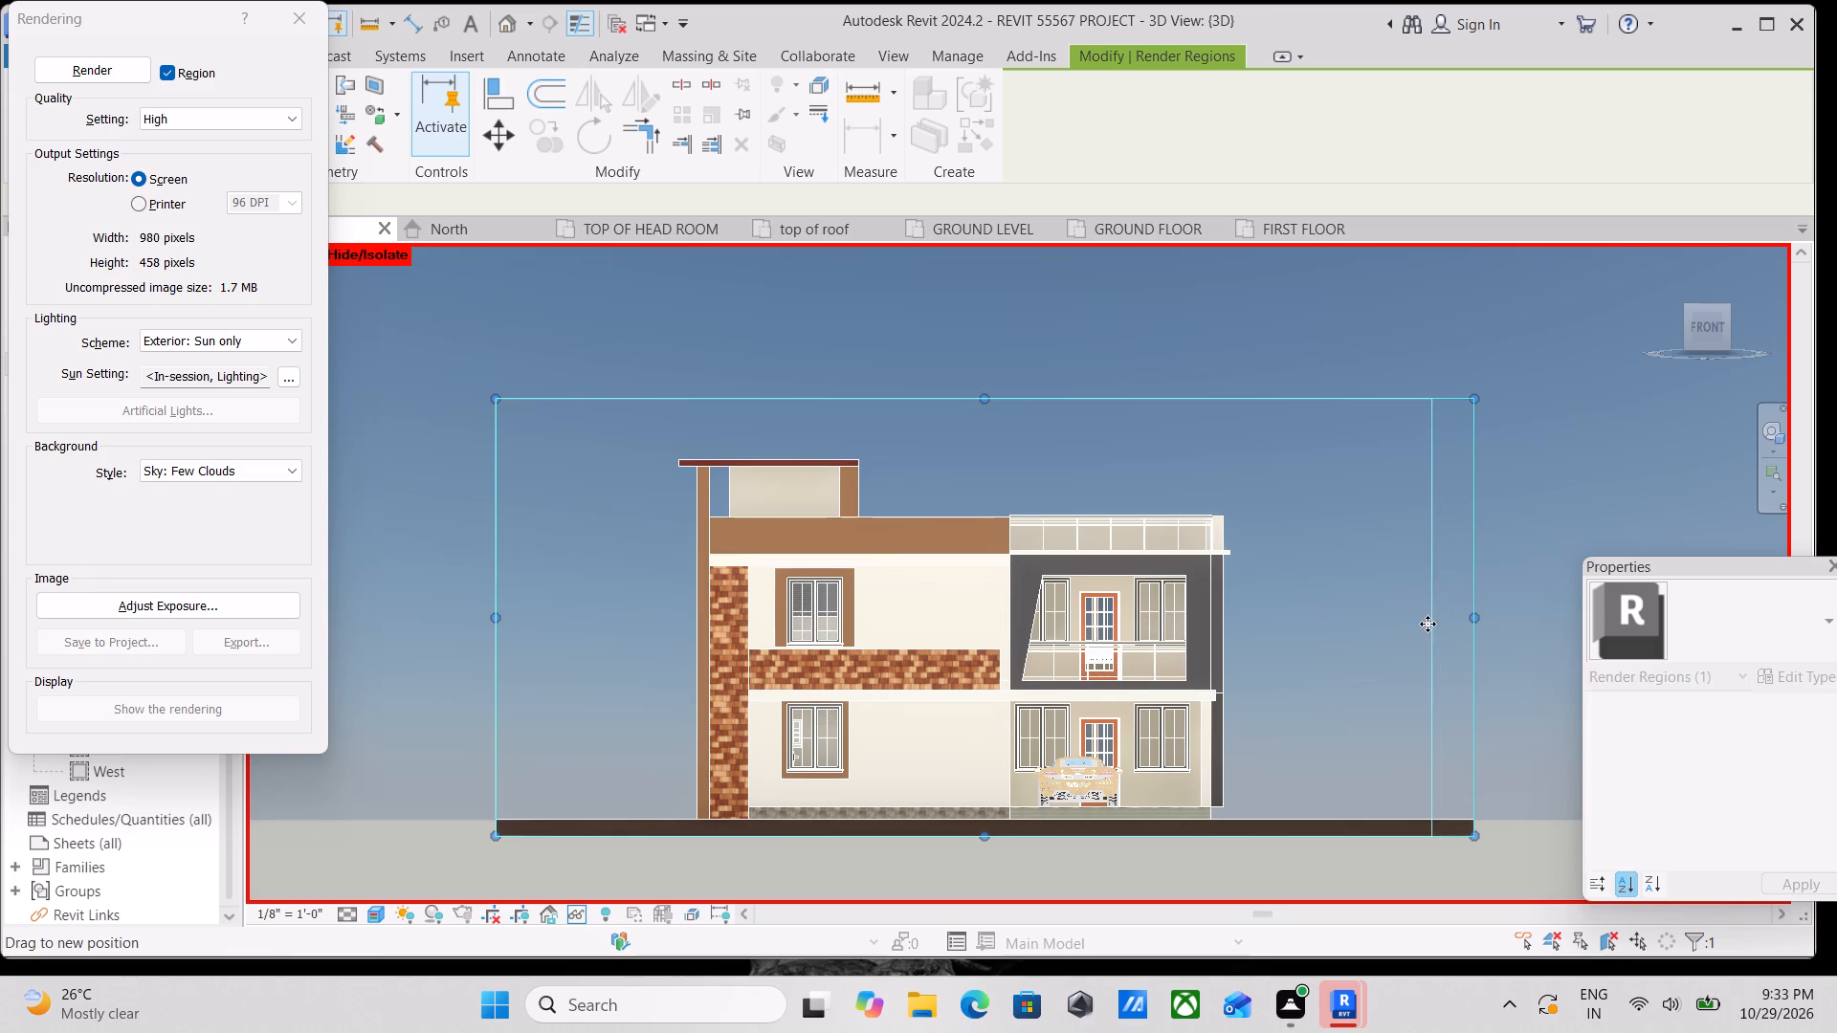
left_click_drag(1428, 624, 1288, 628)
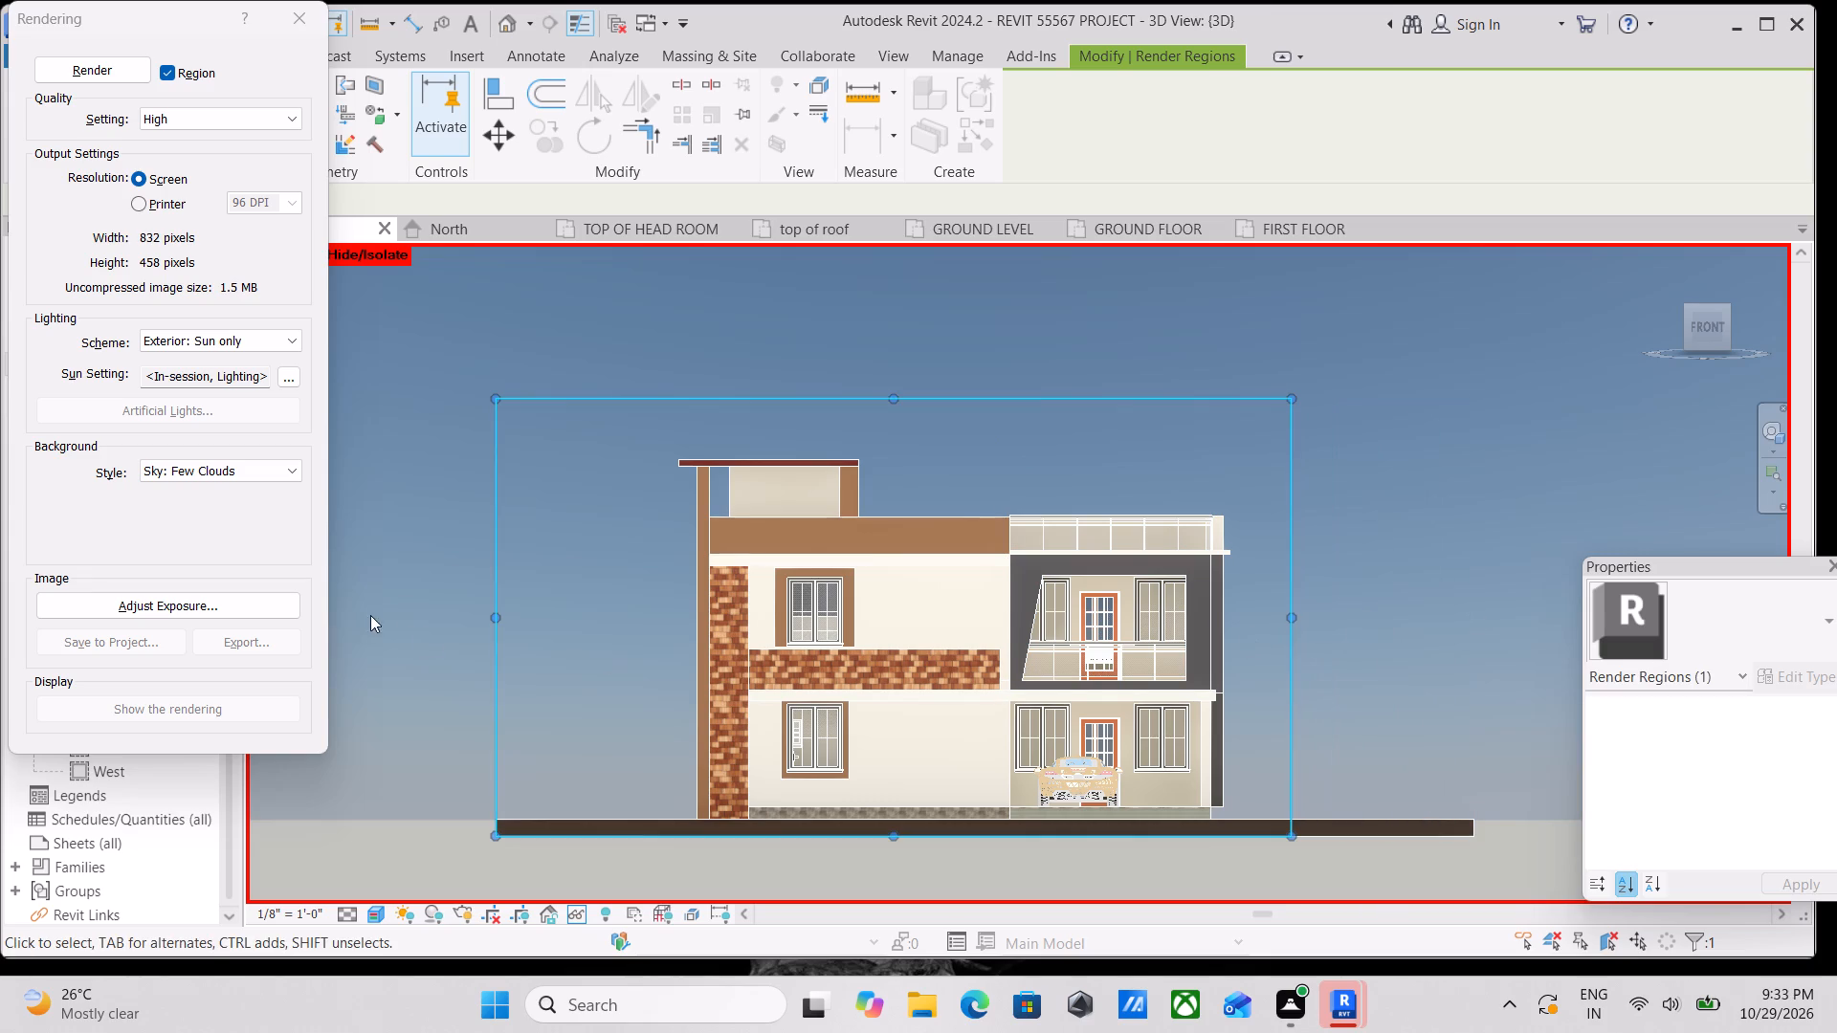
left_click_drag(498, 608, 565, 609)
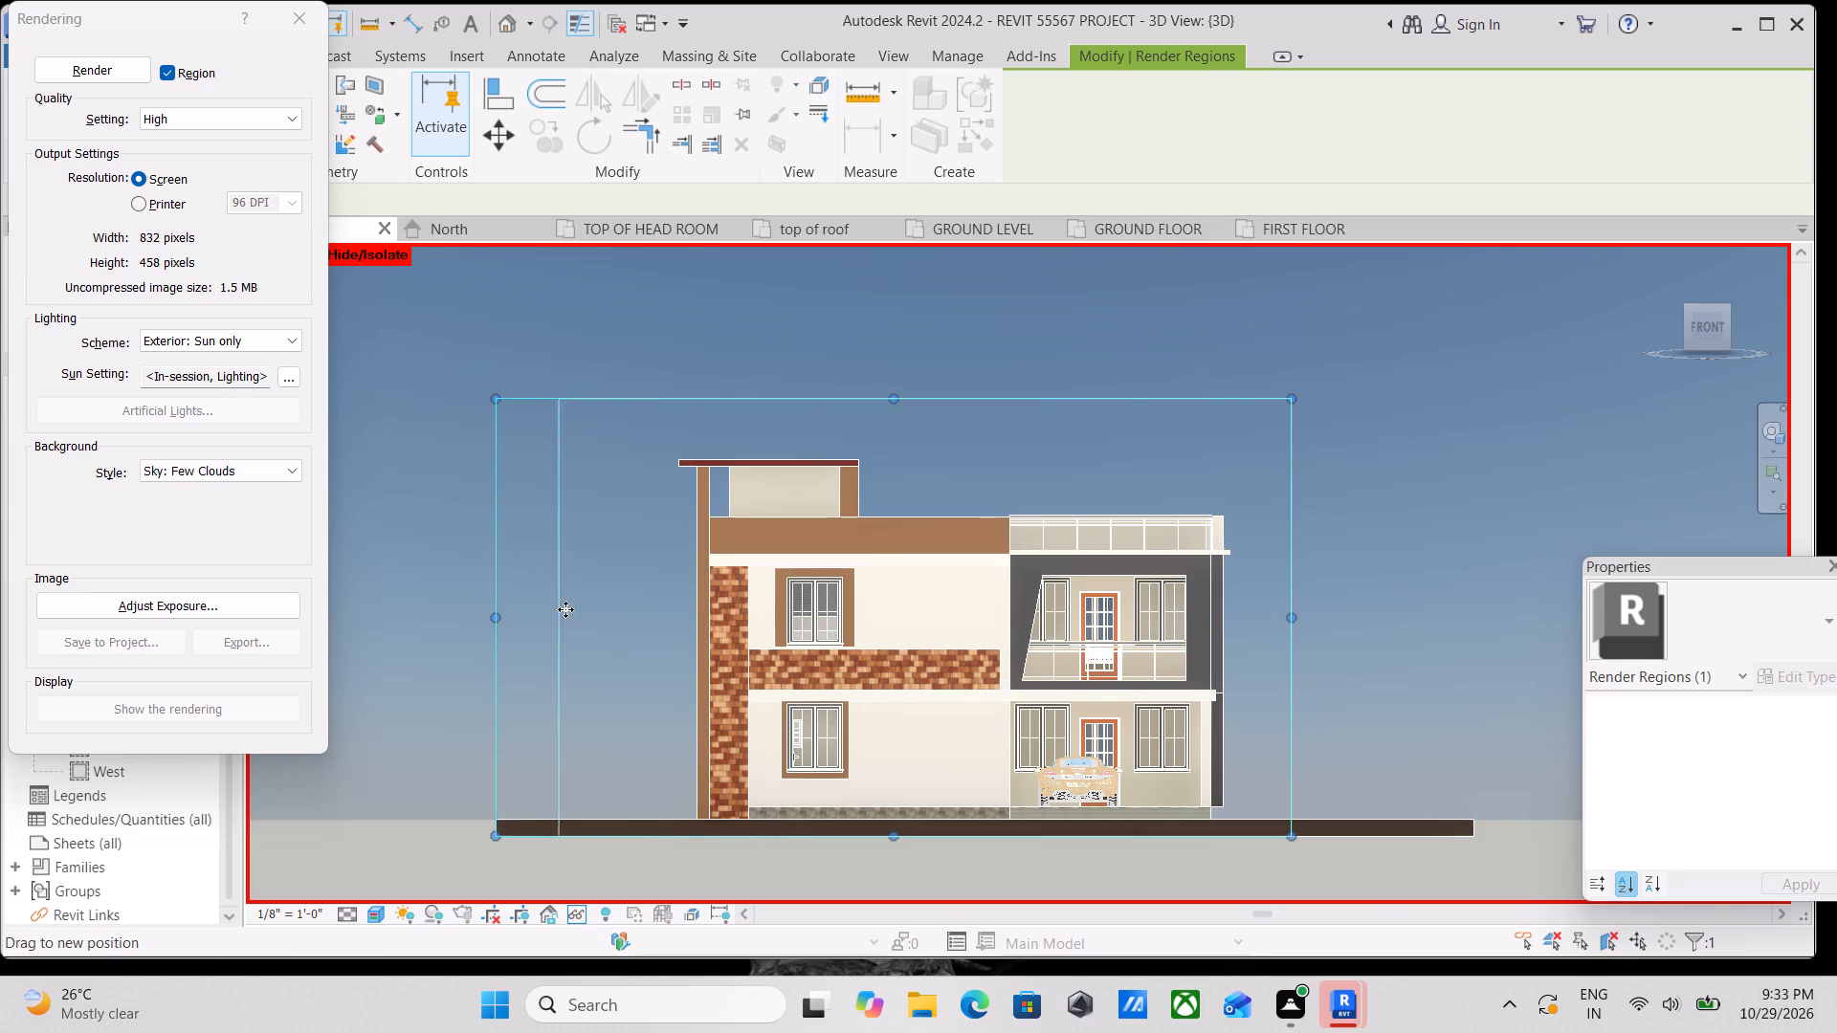
left_click_drag(565, 609, 647, 610)
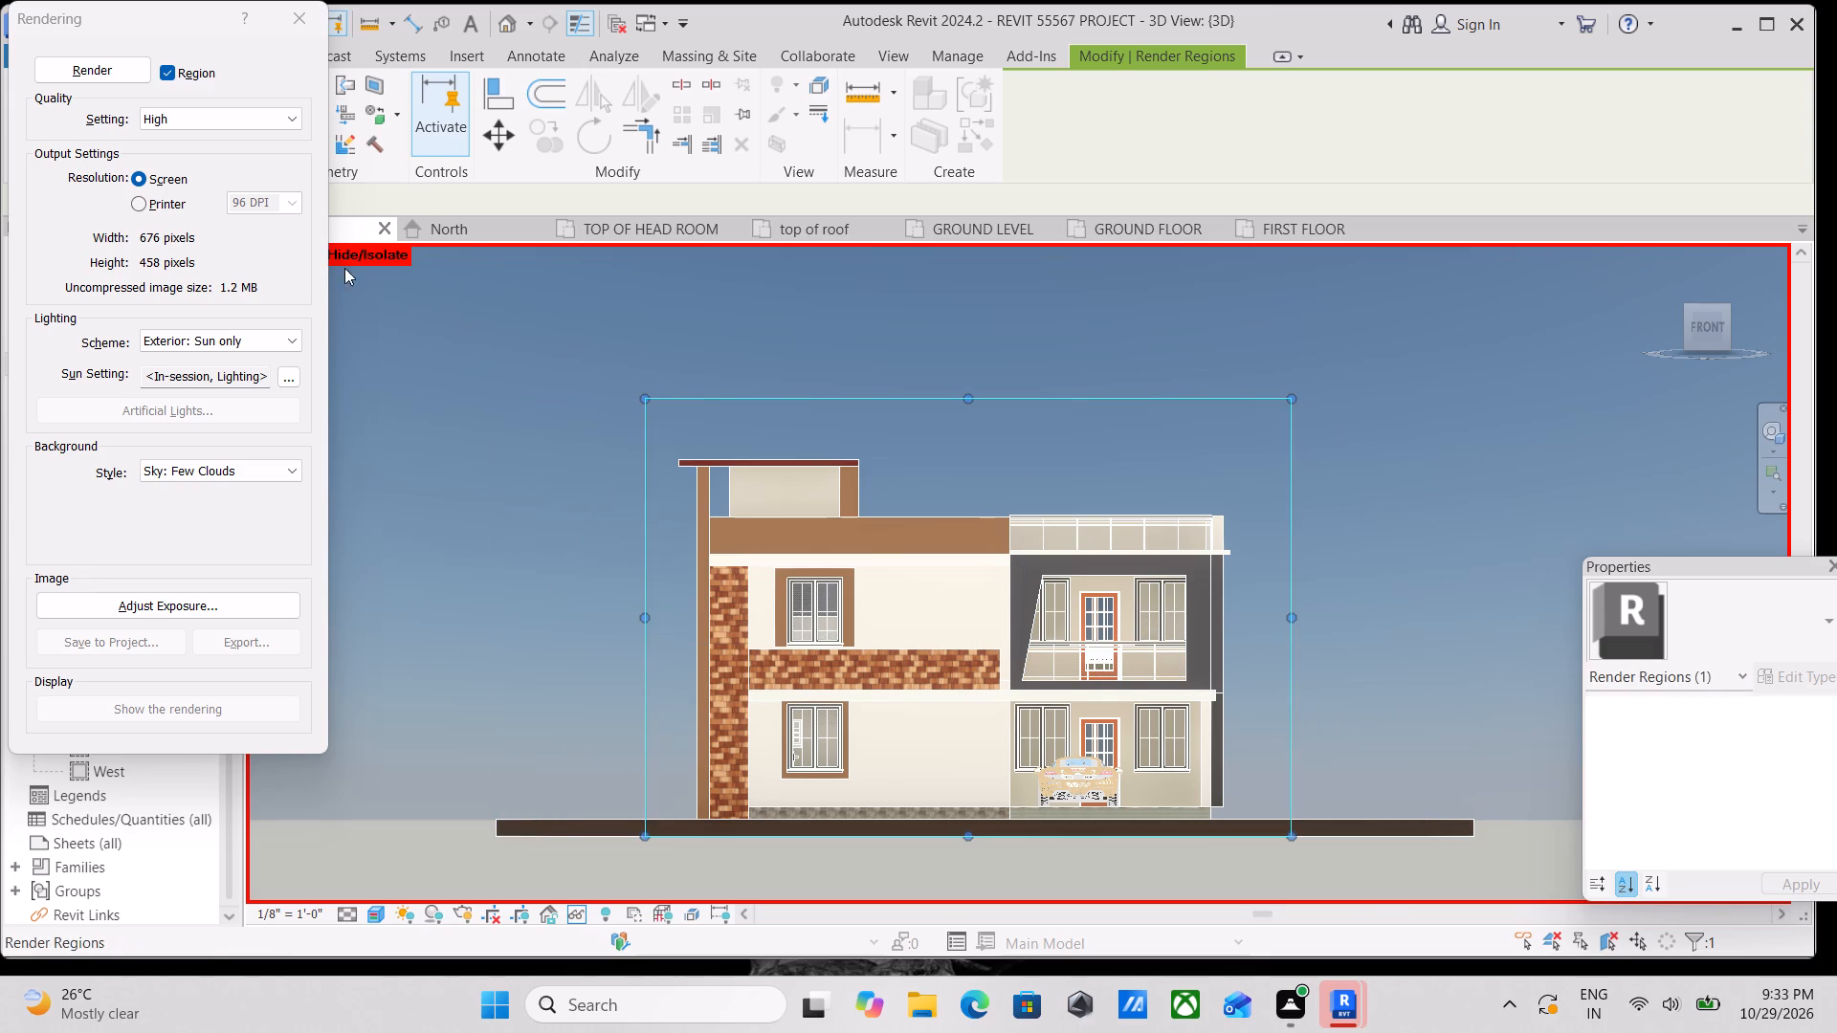
Render the framed front view of the house.
left_click(68, 67)
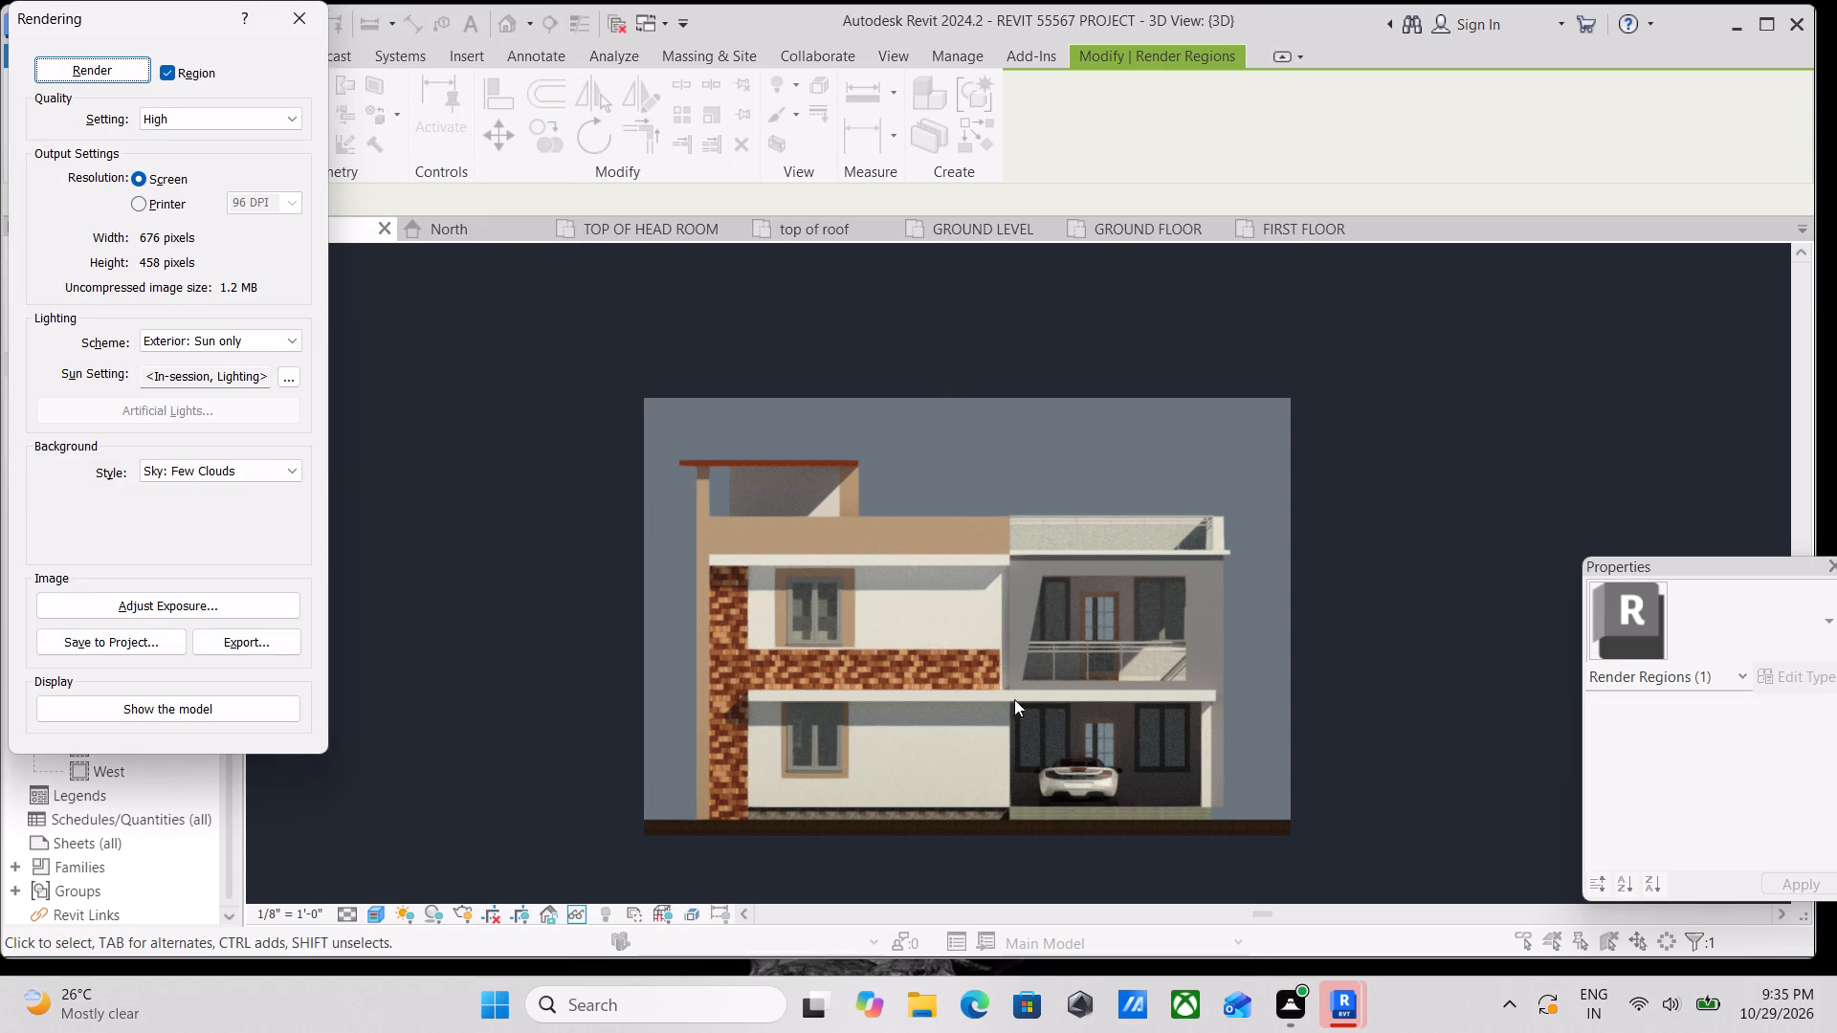
Capture a screen snip of the rendered front view of the house and leave the rendering.
key("shift+super+s")
left_click_drag(606, 325, 1074, 793)
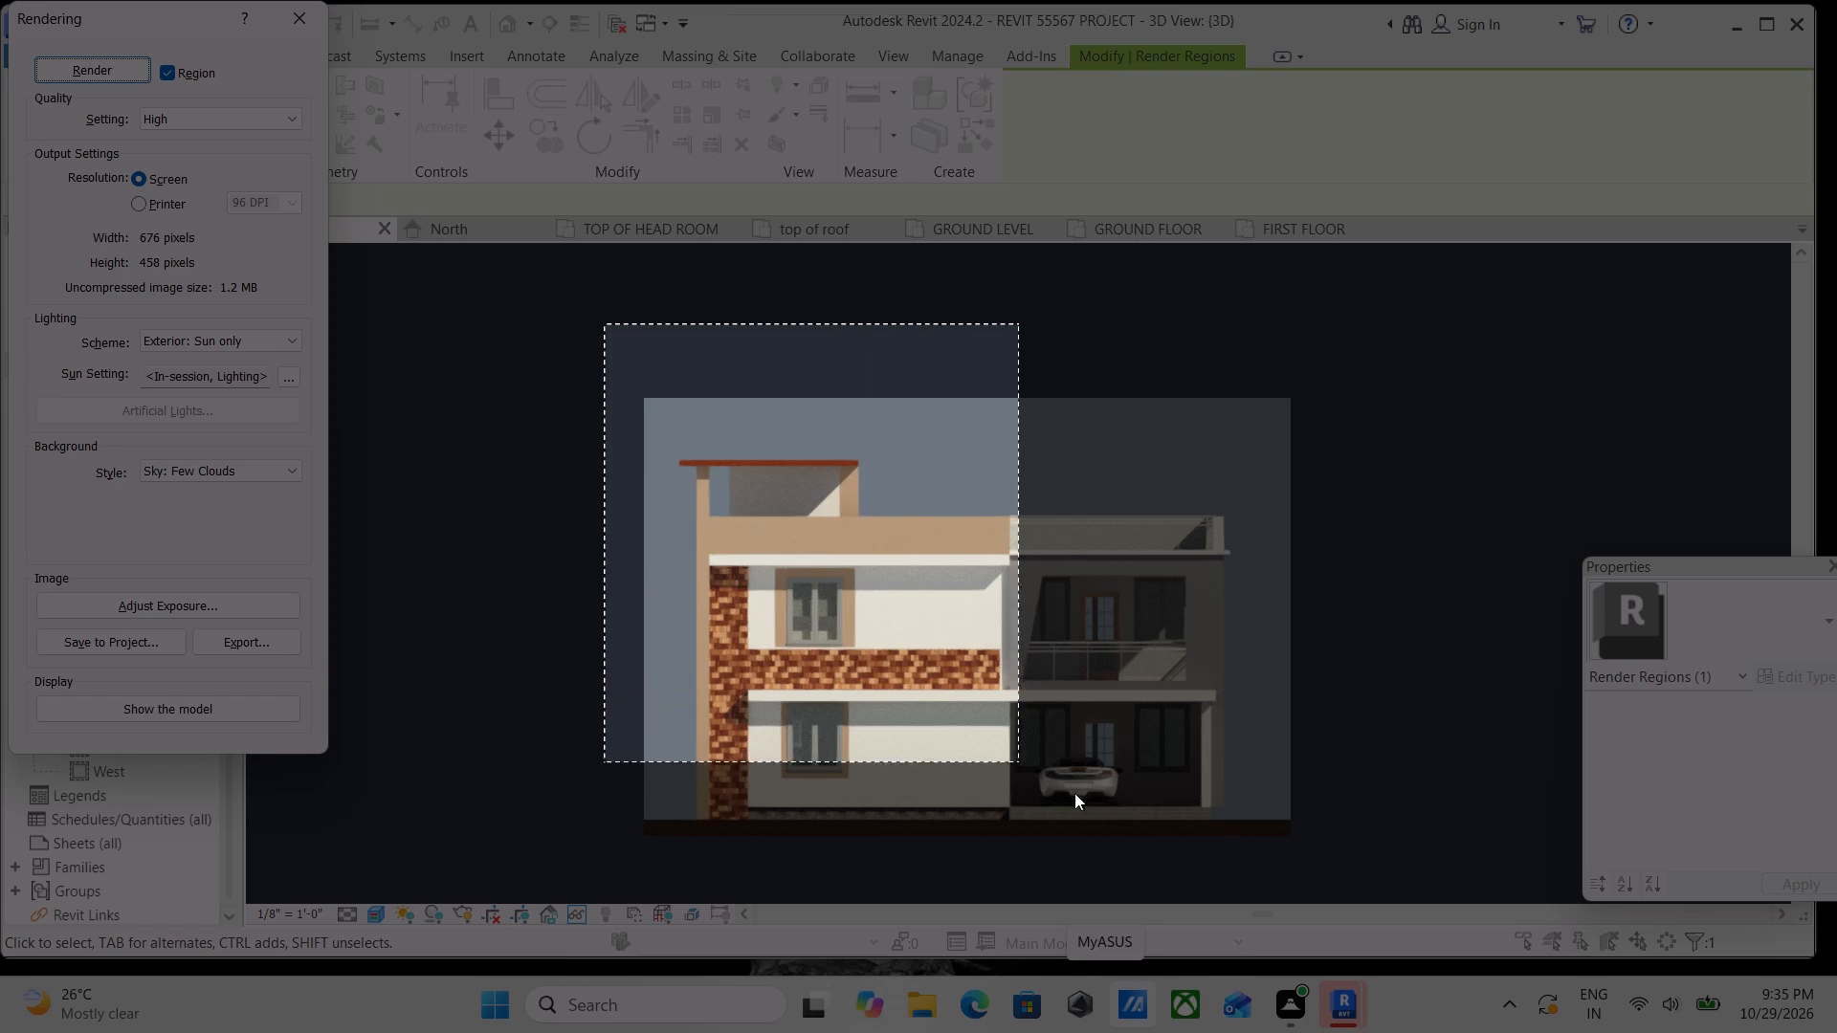
left_click_drag(1074, 793, 1324, 851)
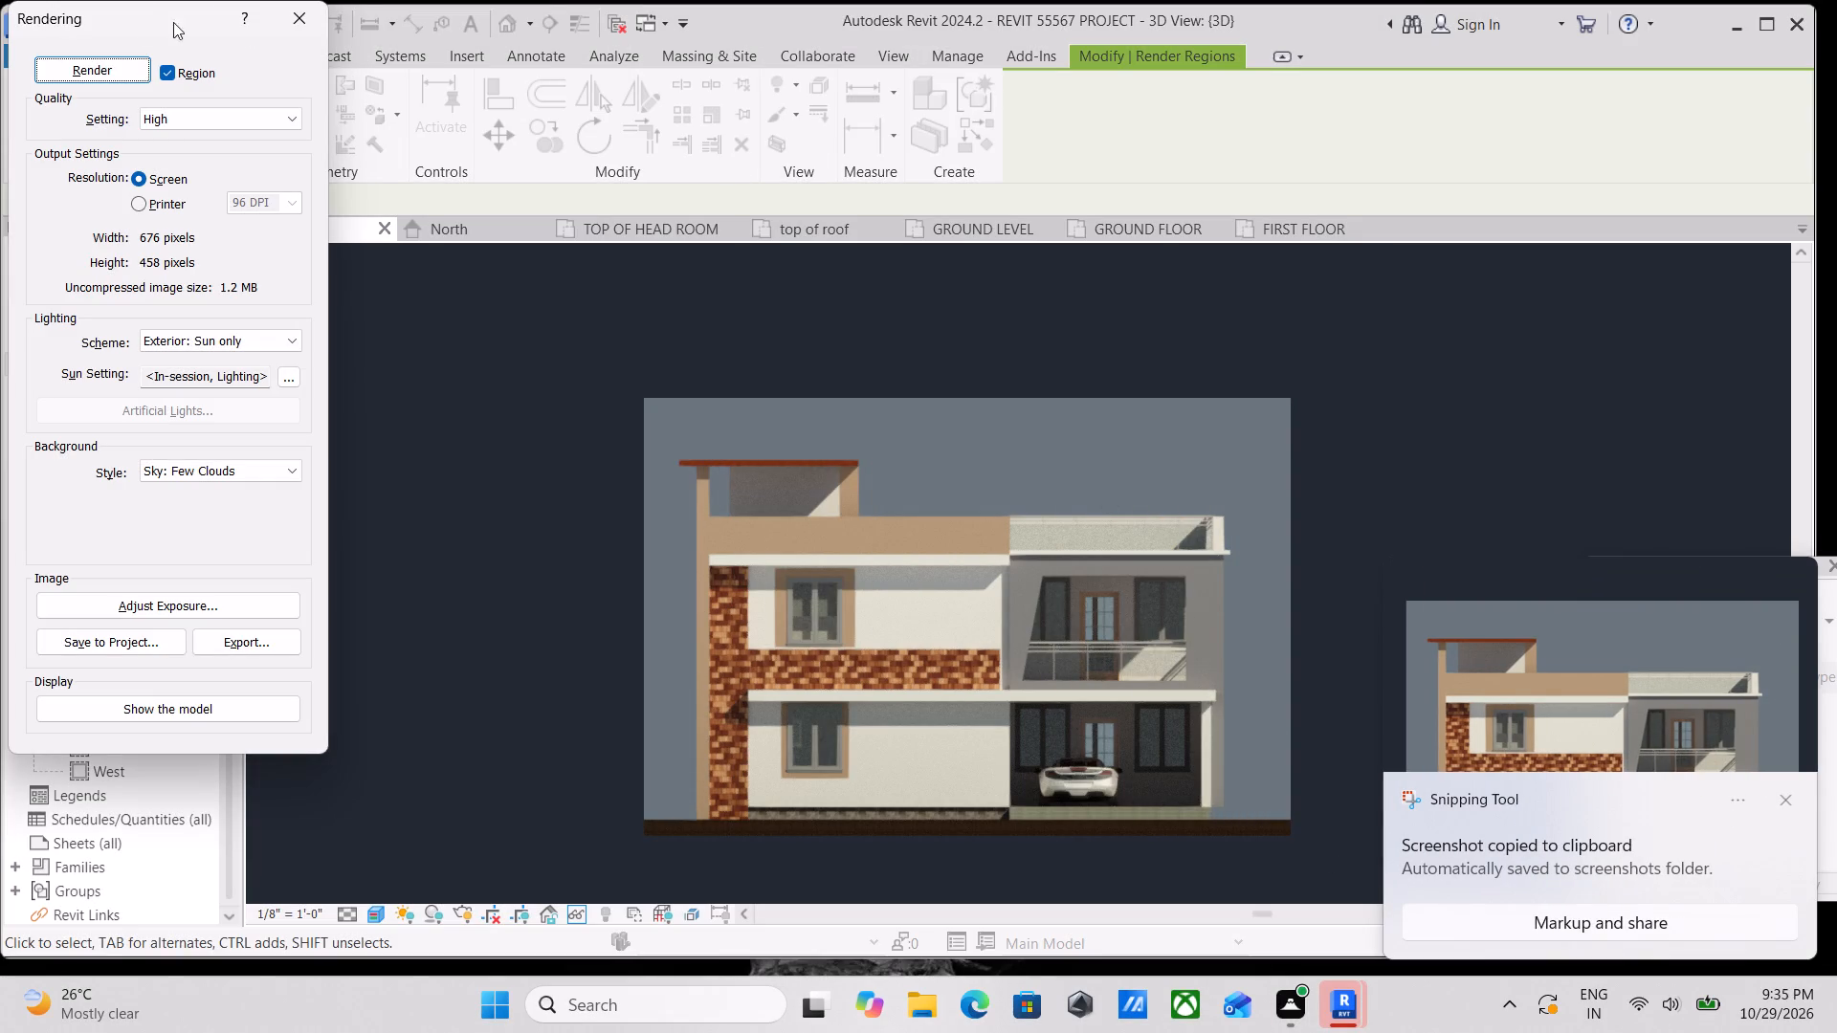
left_click(295, 9)
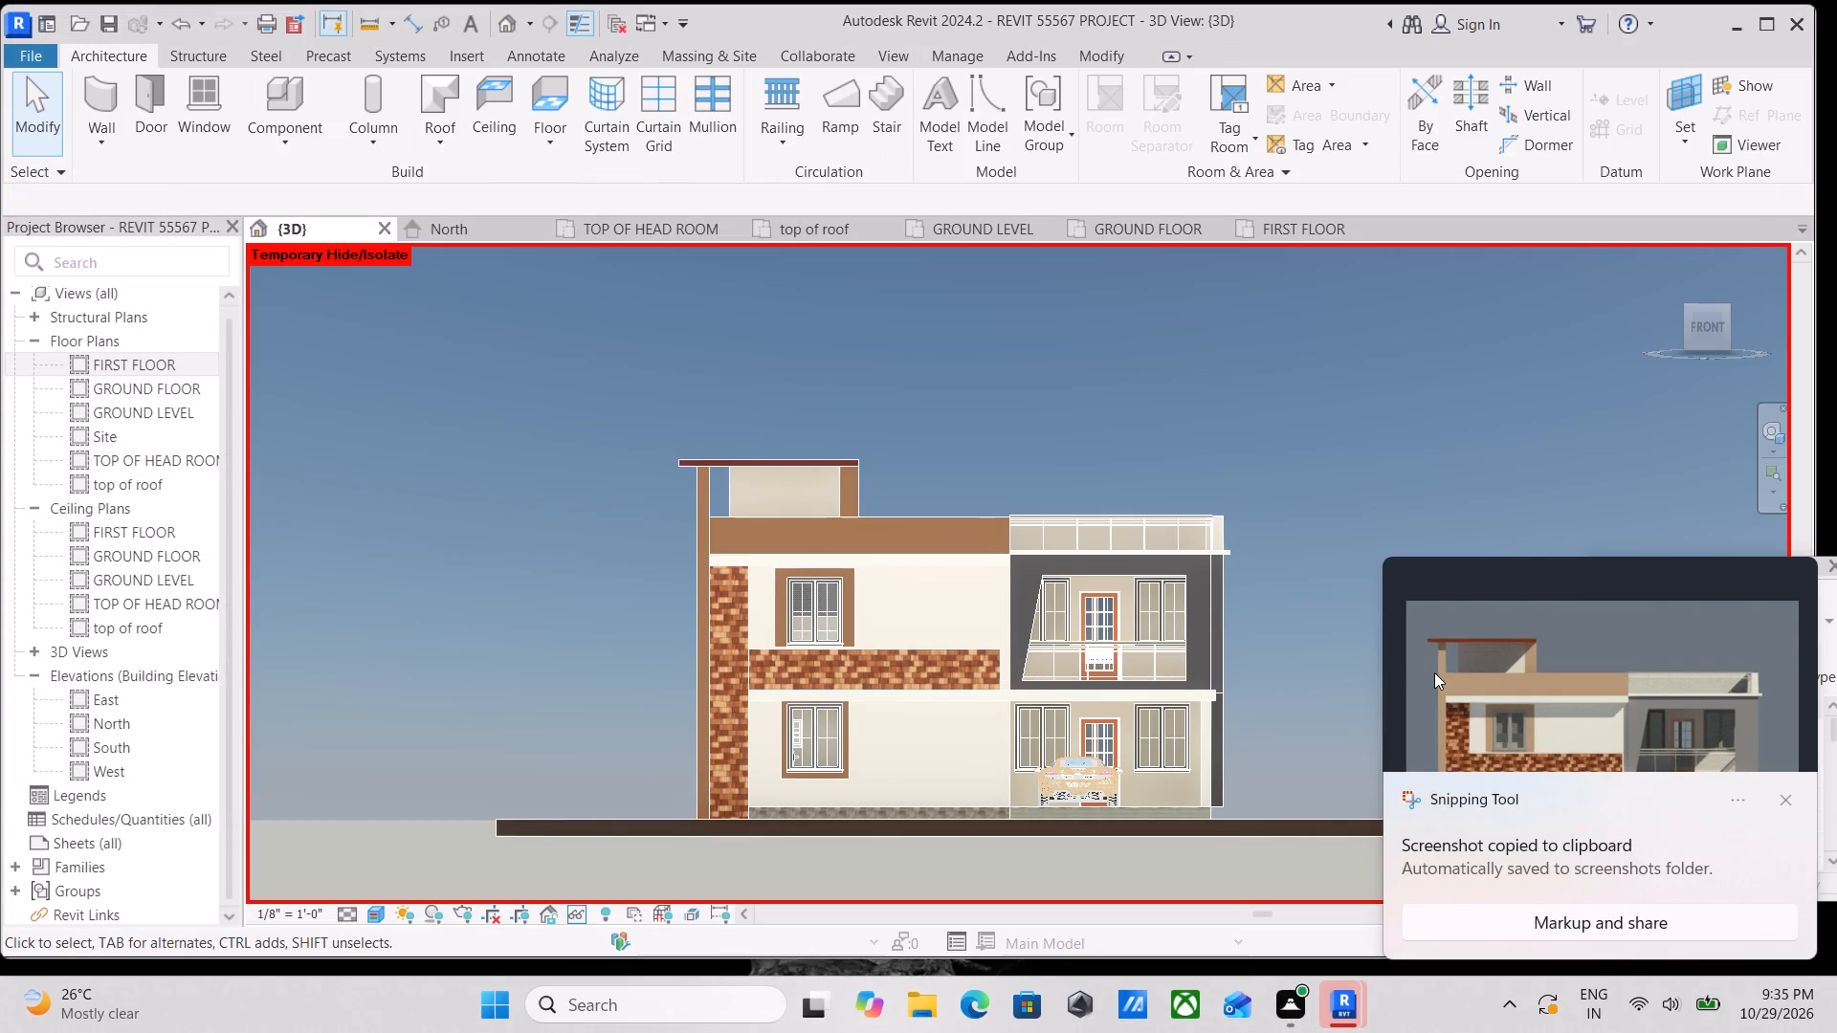
Orient the 3D view to the house's front-right corner and frame the whole building.
left_click(1725, 334)
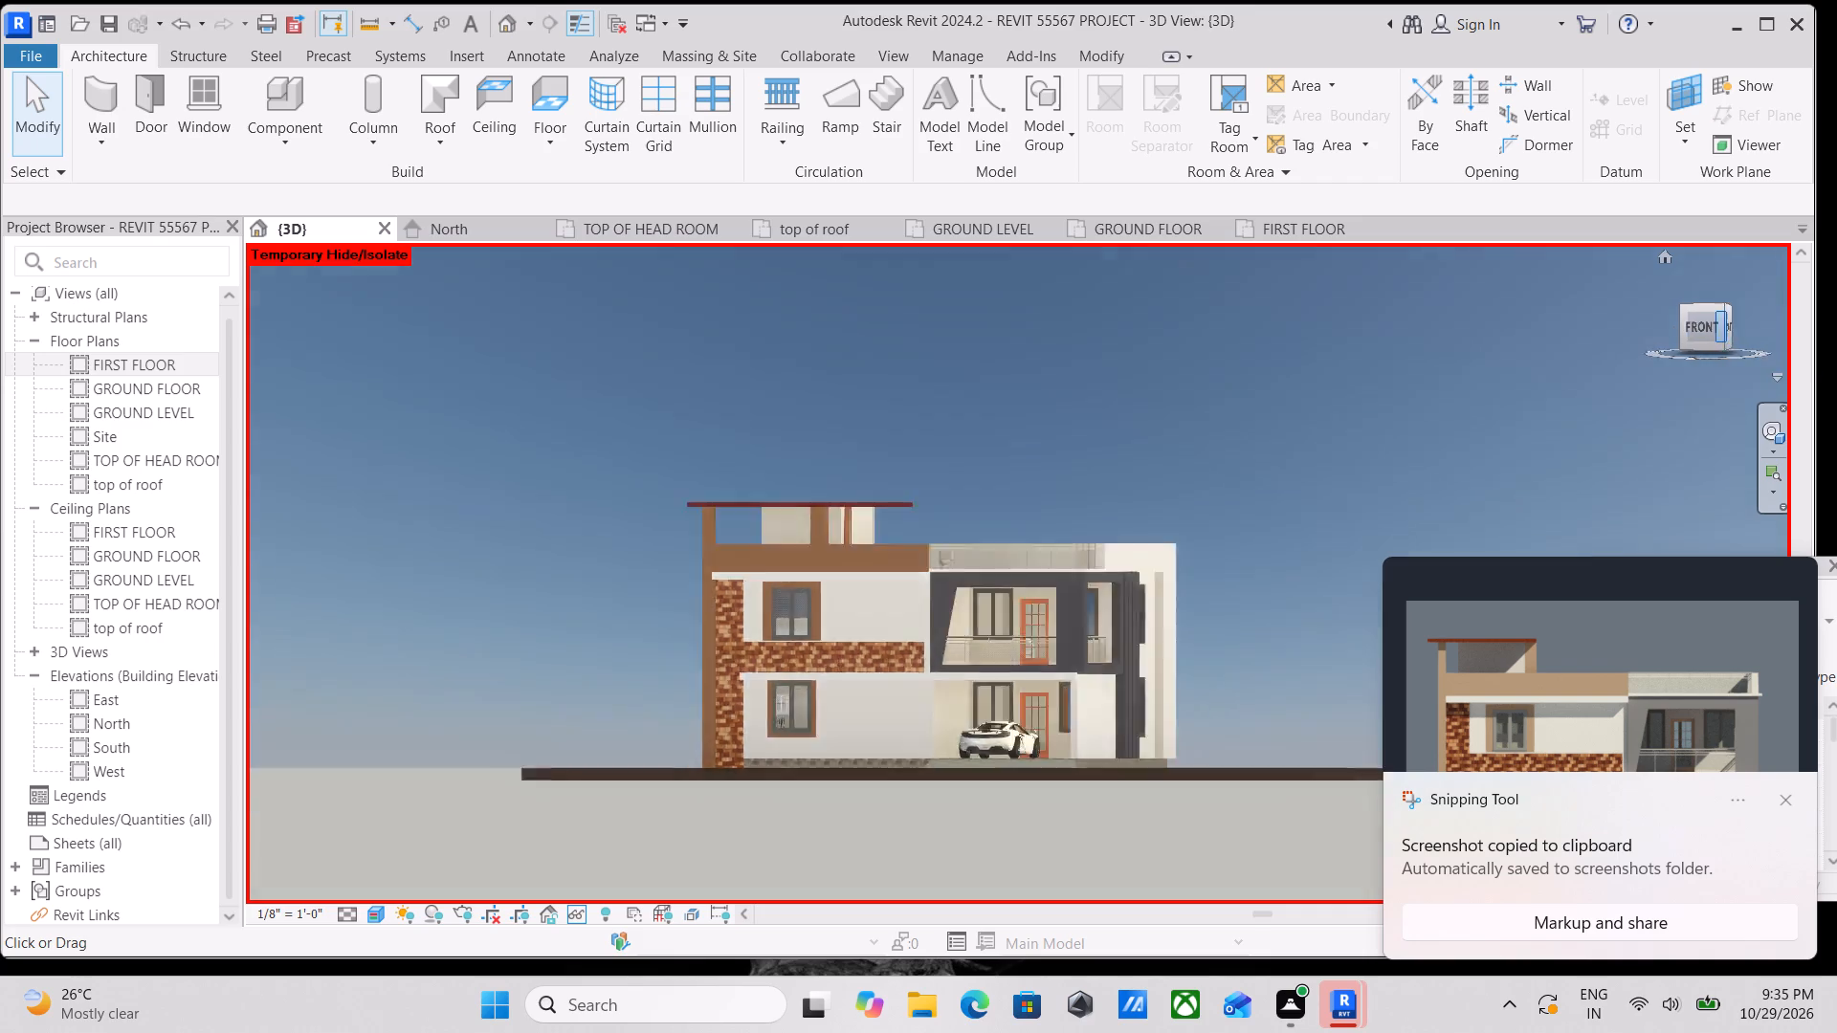
scroll(1012, 647, "up", 3)
middle_click_drag(1005, 659, 966, 739)
scroll(966, 740, "up", 2)
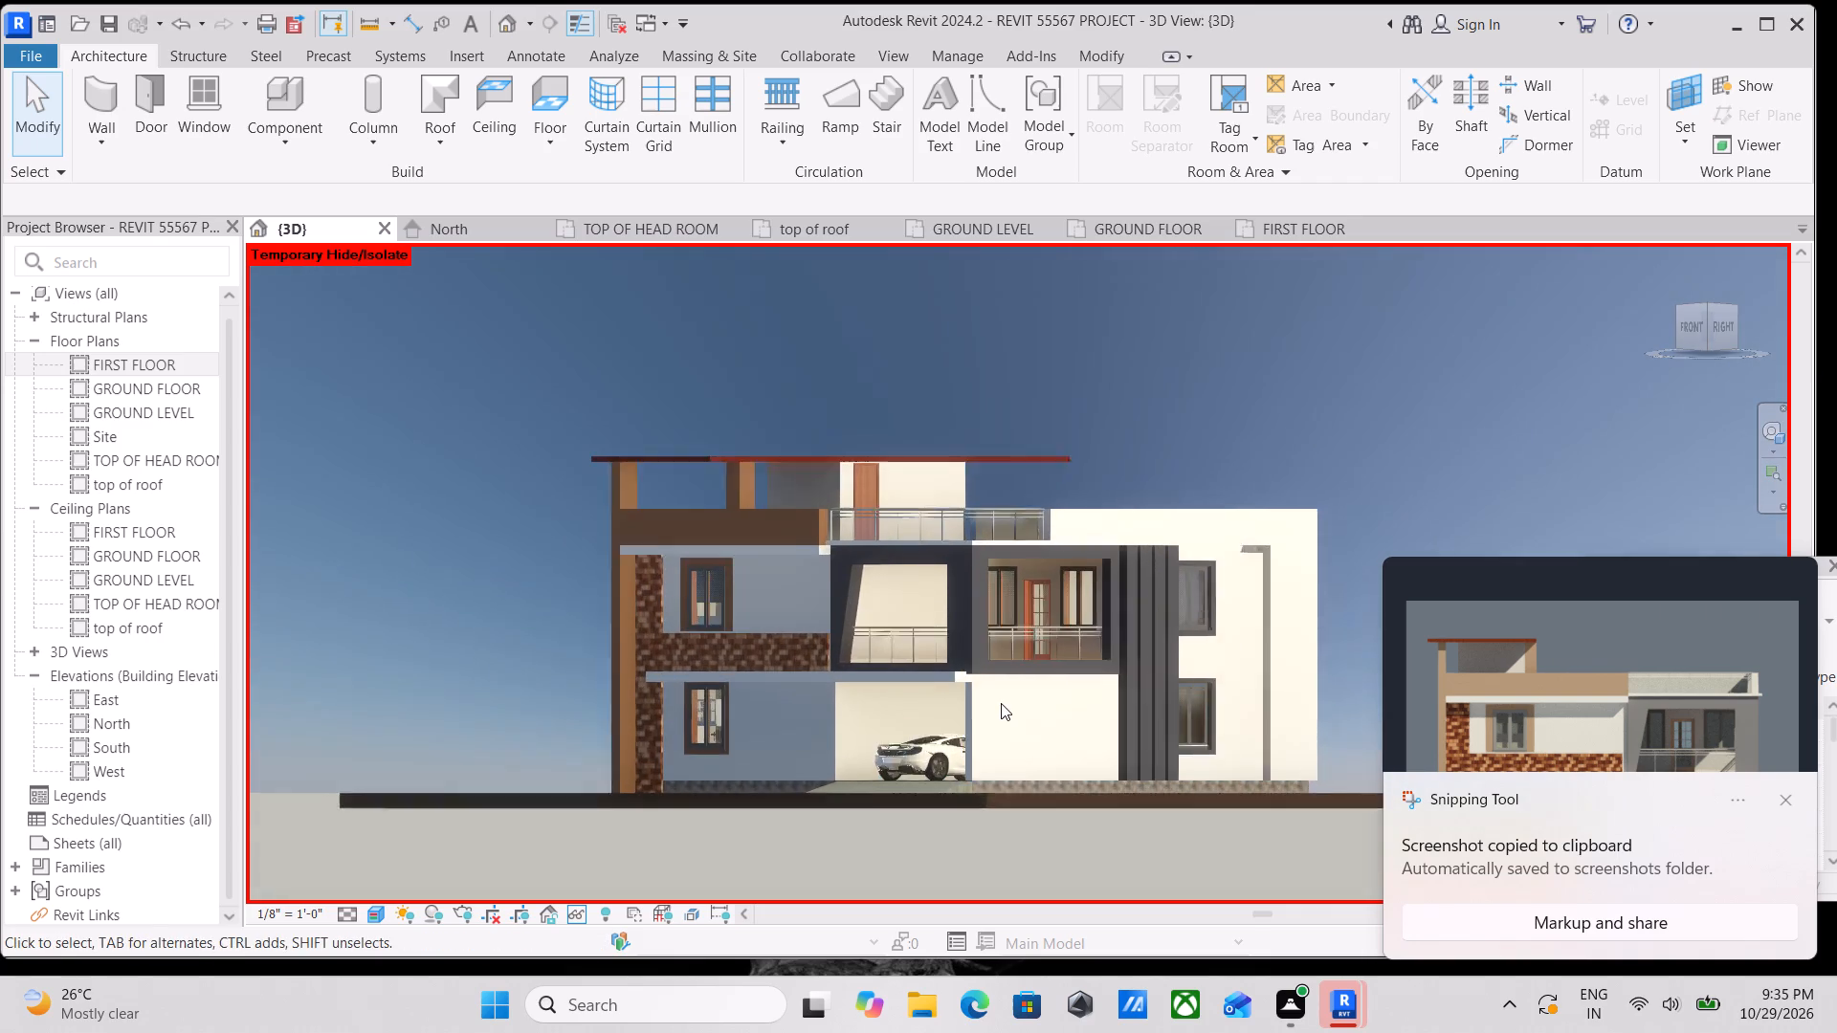
scroll(1001, 703, "up", 1)
middle_click_drag(1007, 692, 939, 650)
middle_click_drag(940, 649, 975, 665)
middle_click_drag(911, 637, 936, 637)
middle_click_drag(936, 637, 917, 625)
middle_click_drag(917, 625, 928, 632)
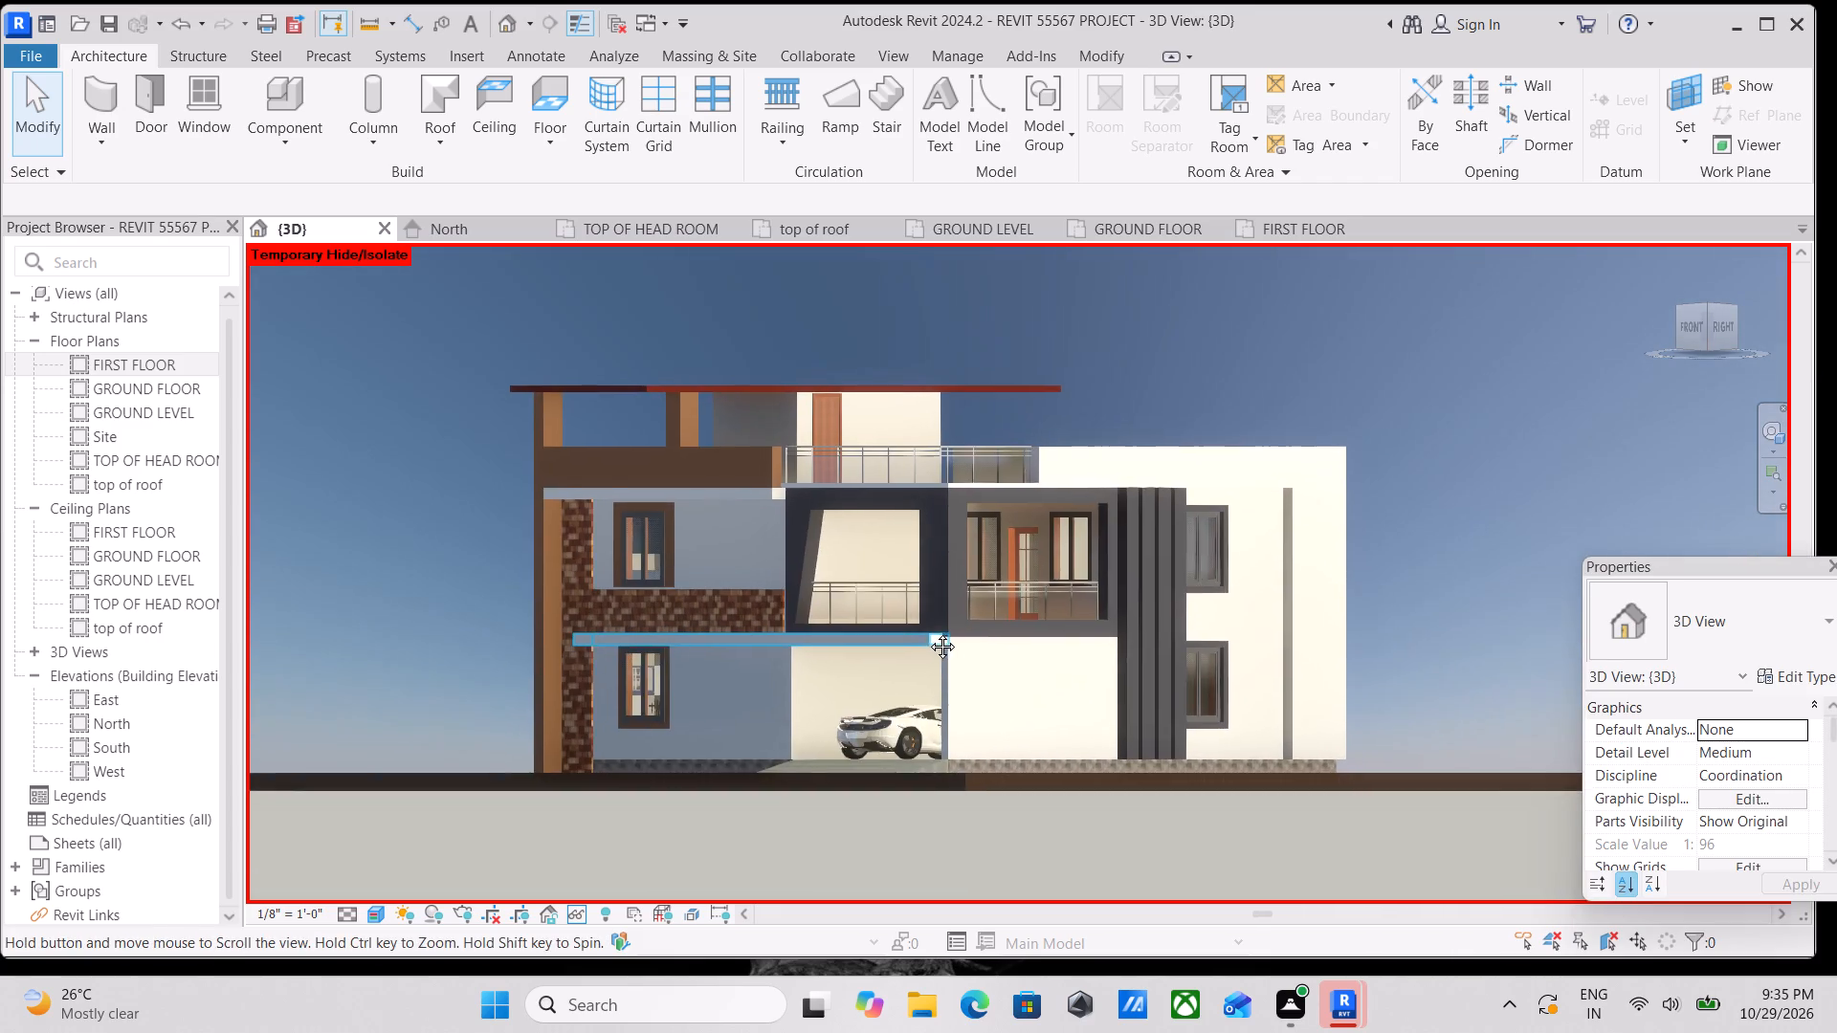
middle_click_drag(928, 632, 928, 634)
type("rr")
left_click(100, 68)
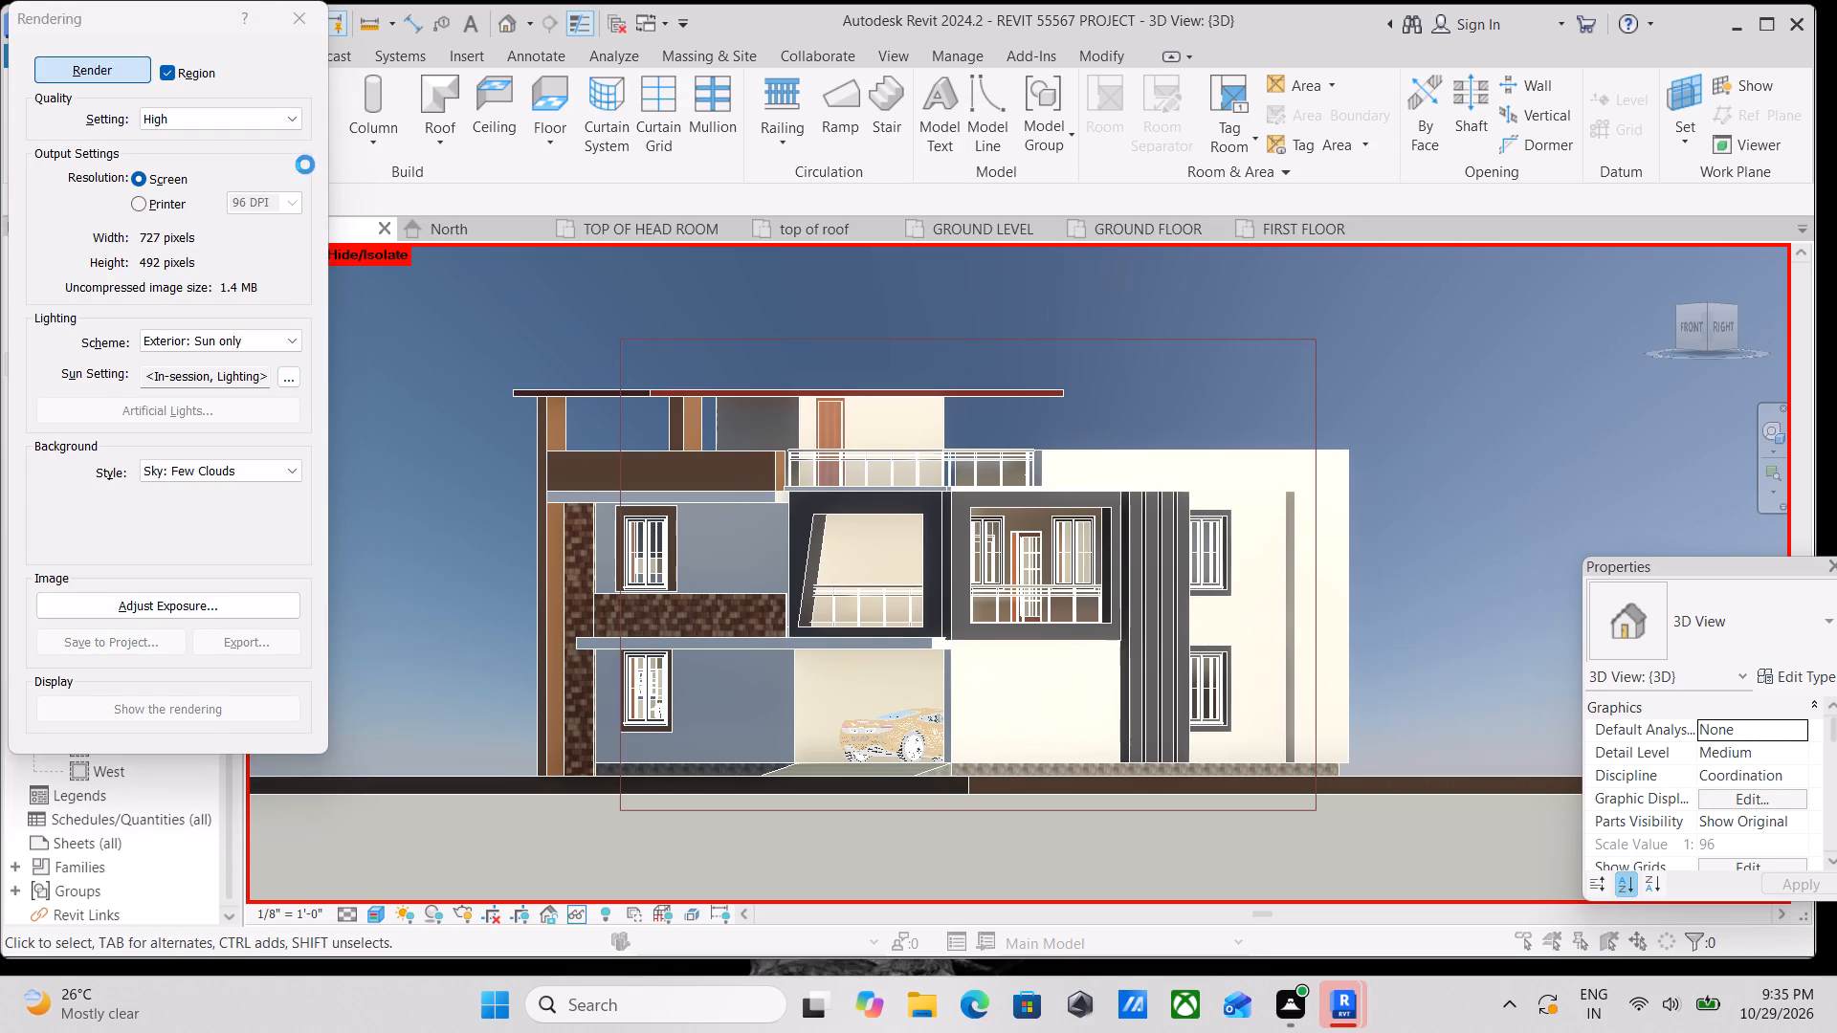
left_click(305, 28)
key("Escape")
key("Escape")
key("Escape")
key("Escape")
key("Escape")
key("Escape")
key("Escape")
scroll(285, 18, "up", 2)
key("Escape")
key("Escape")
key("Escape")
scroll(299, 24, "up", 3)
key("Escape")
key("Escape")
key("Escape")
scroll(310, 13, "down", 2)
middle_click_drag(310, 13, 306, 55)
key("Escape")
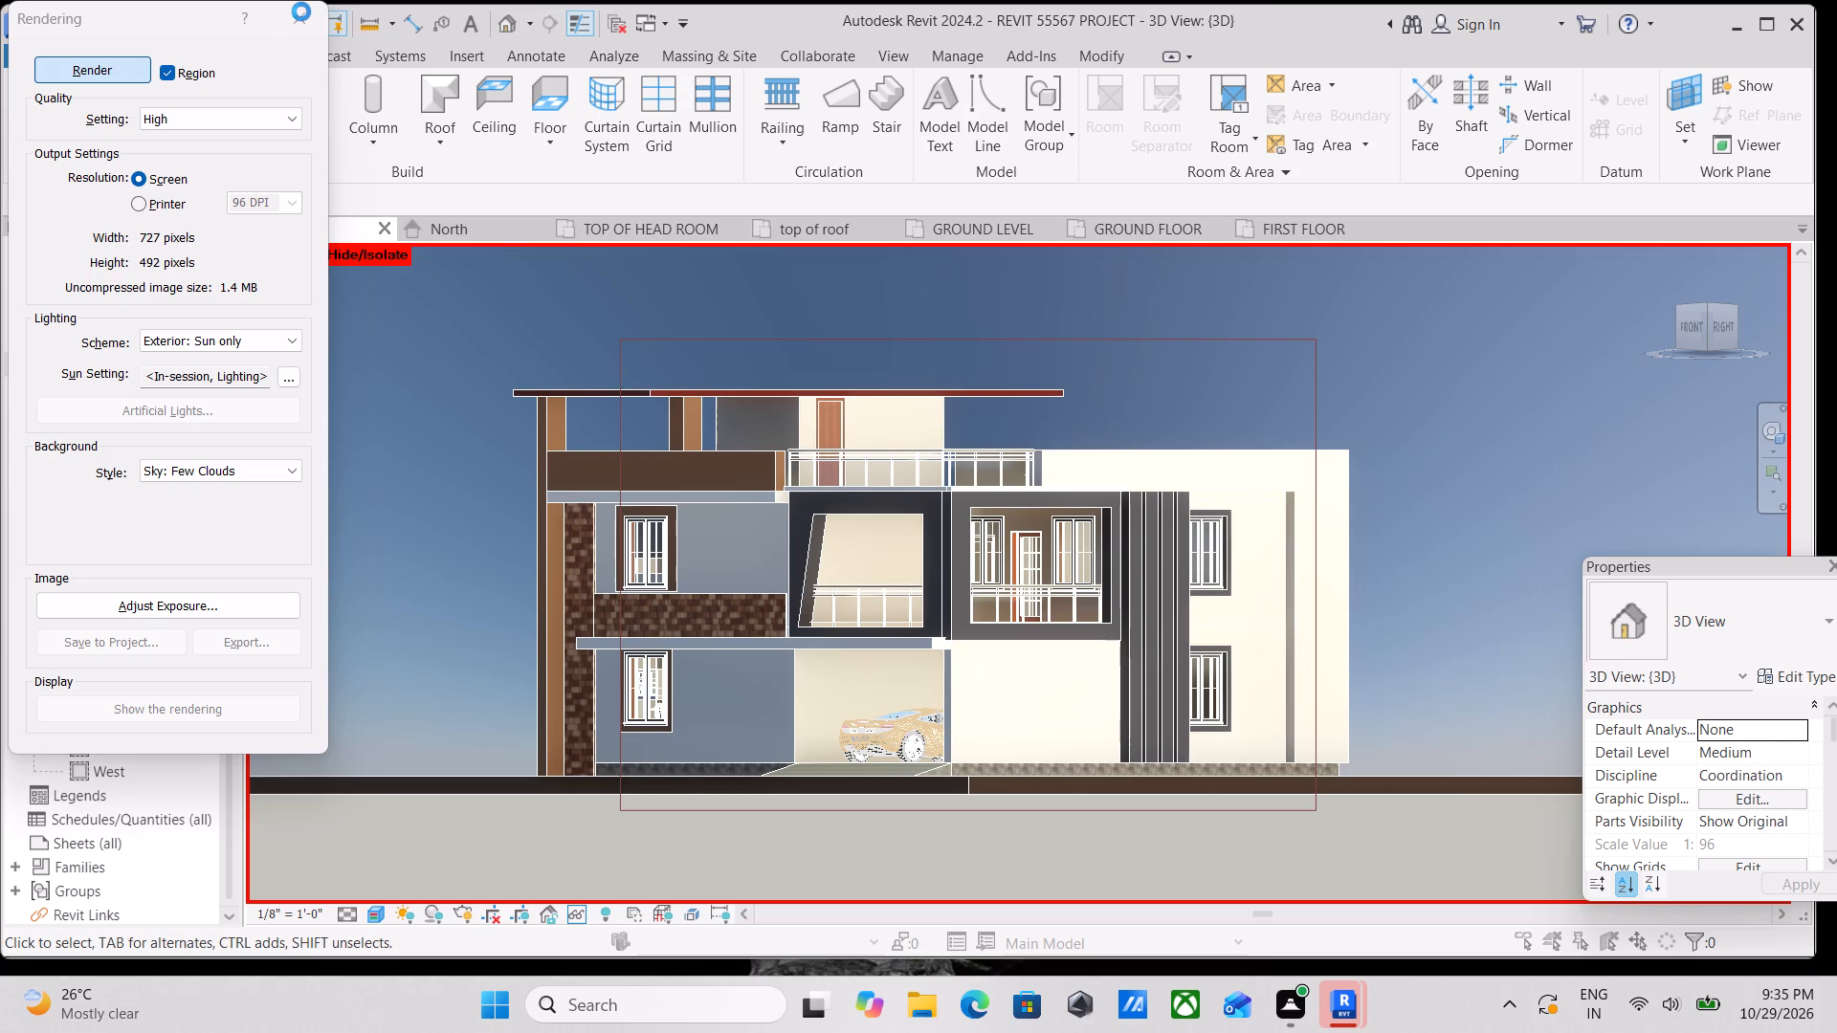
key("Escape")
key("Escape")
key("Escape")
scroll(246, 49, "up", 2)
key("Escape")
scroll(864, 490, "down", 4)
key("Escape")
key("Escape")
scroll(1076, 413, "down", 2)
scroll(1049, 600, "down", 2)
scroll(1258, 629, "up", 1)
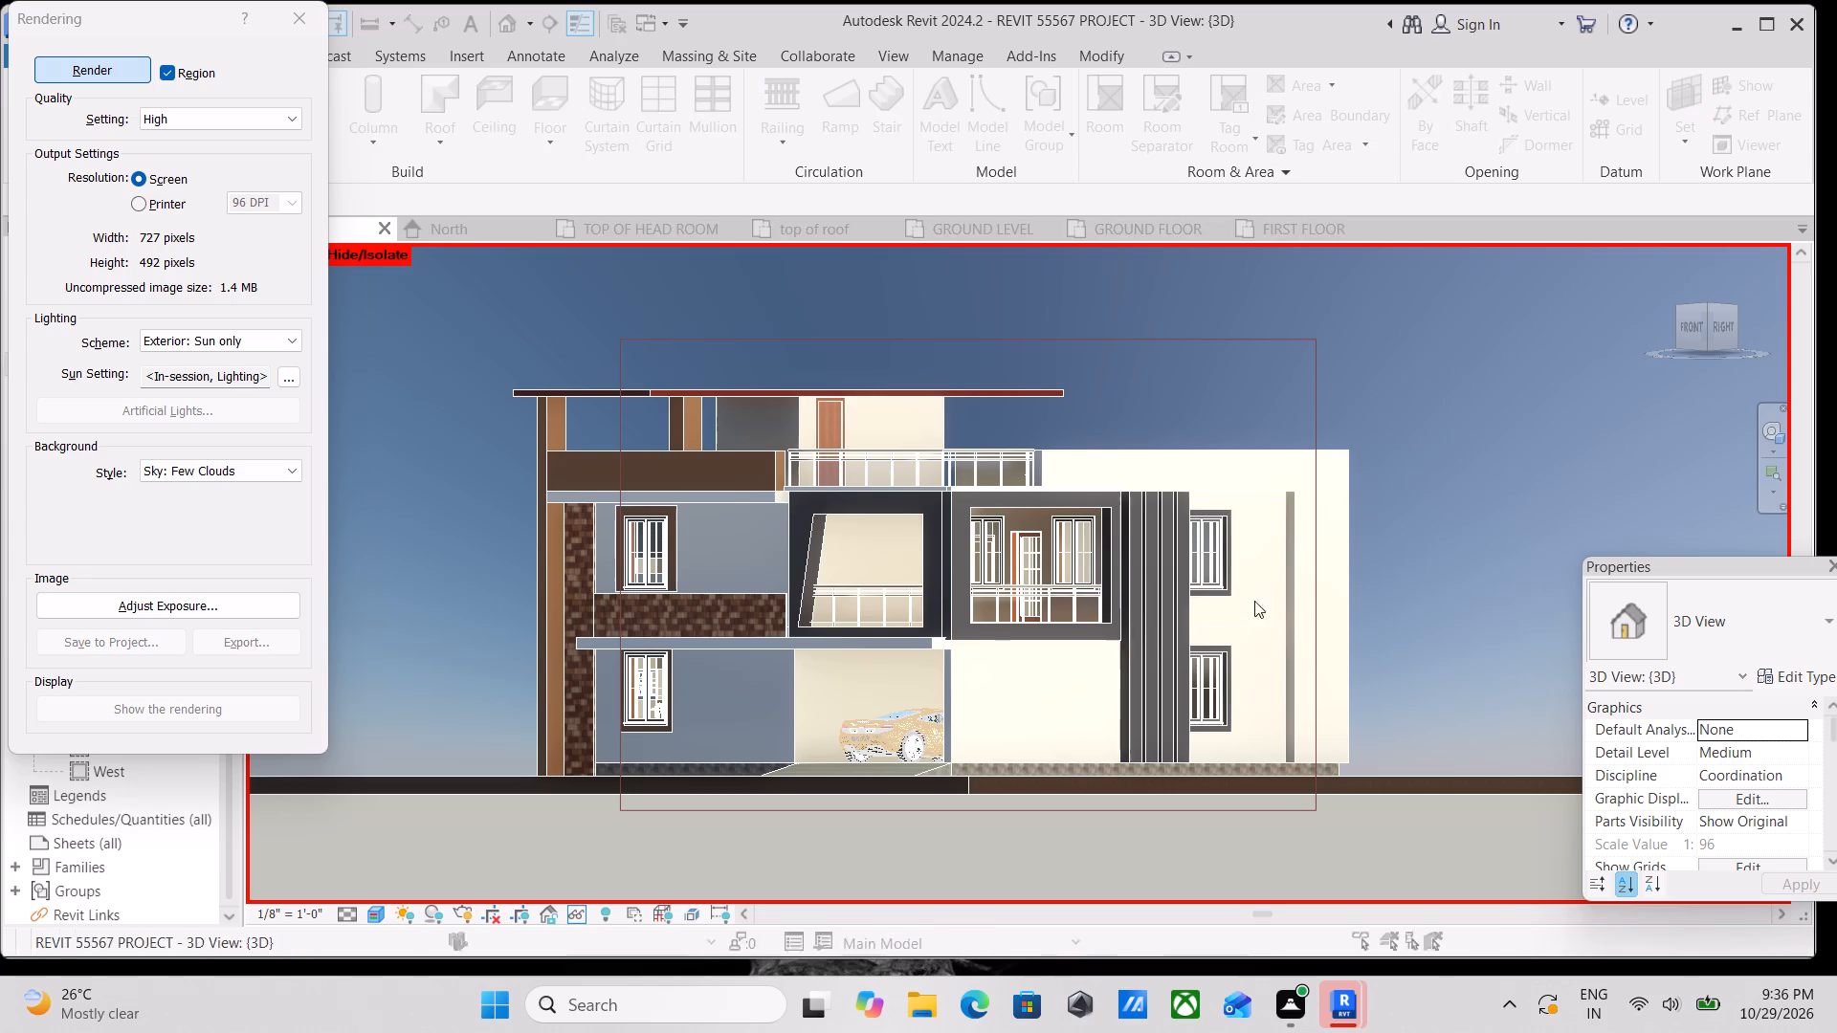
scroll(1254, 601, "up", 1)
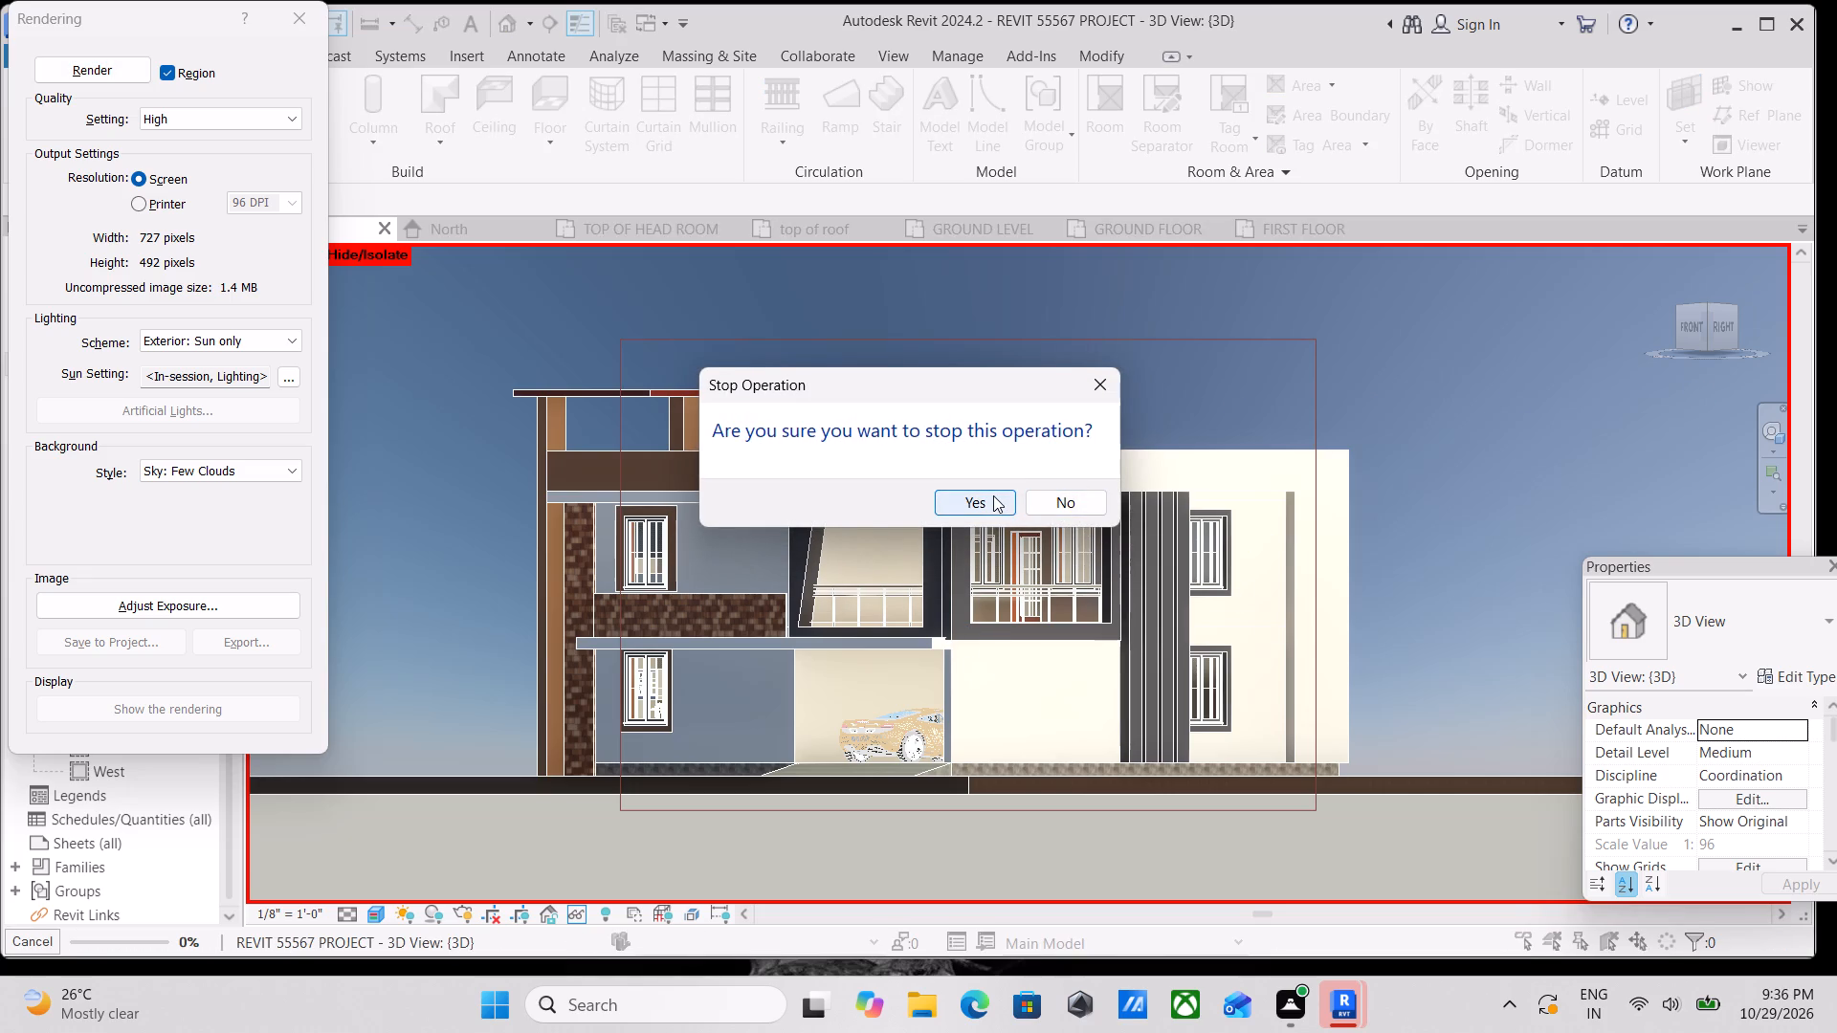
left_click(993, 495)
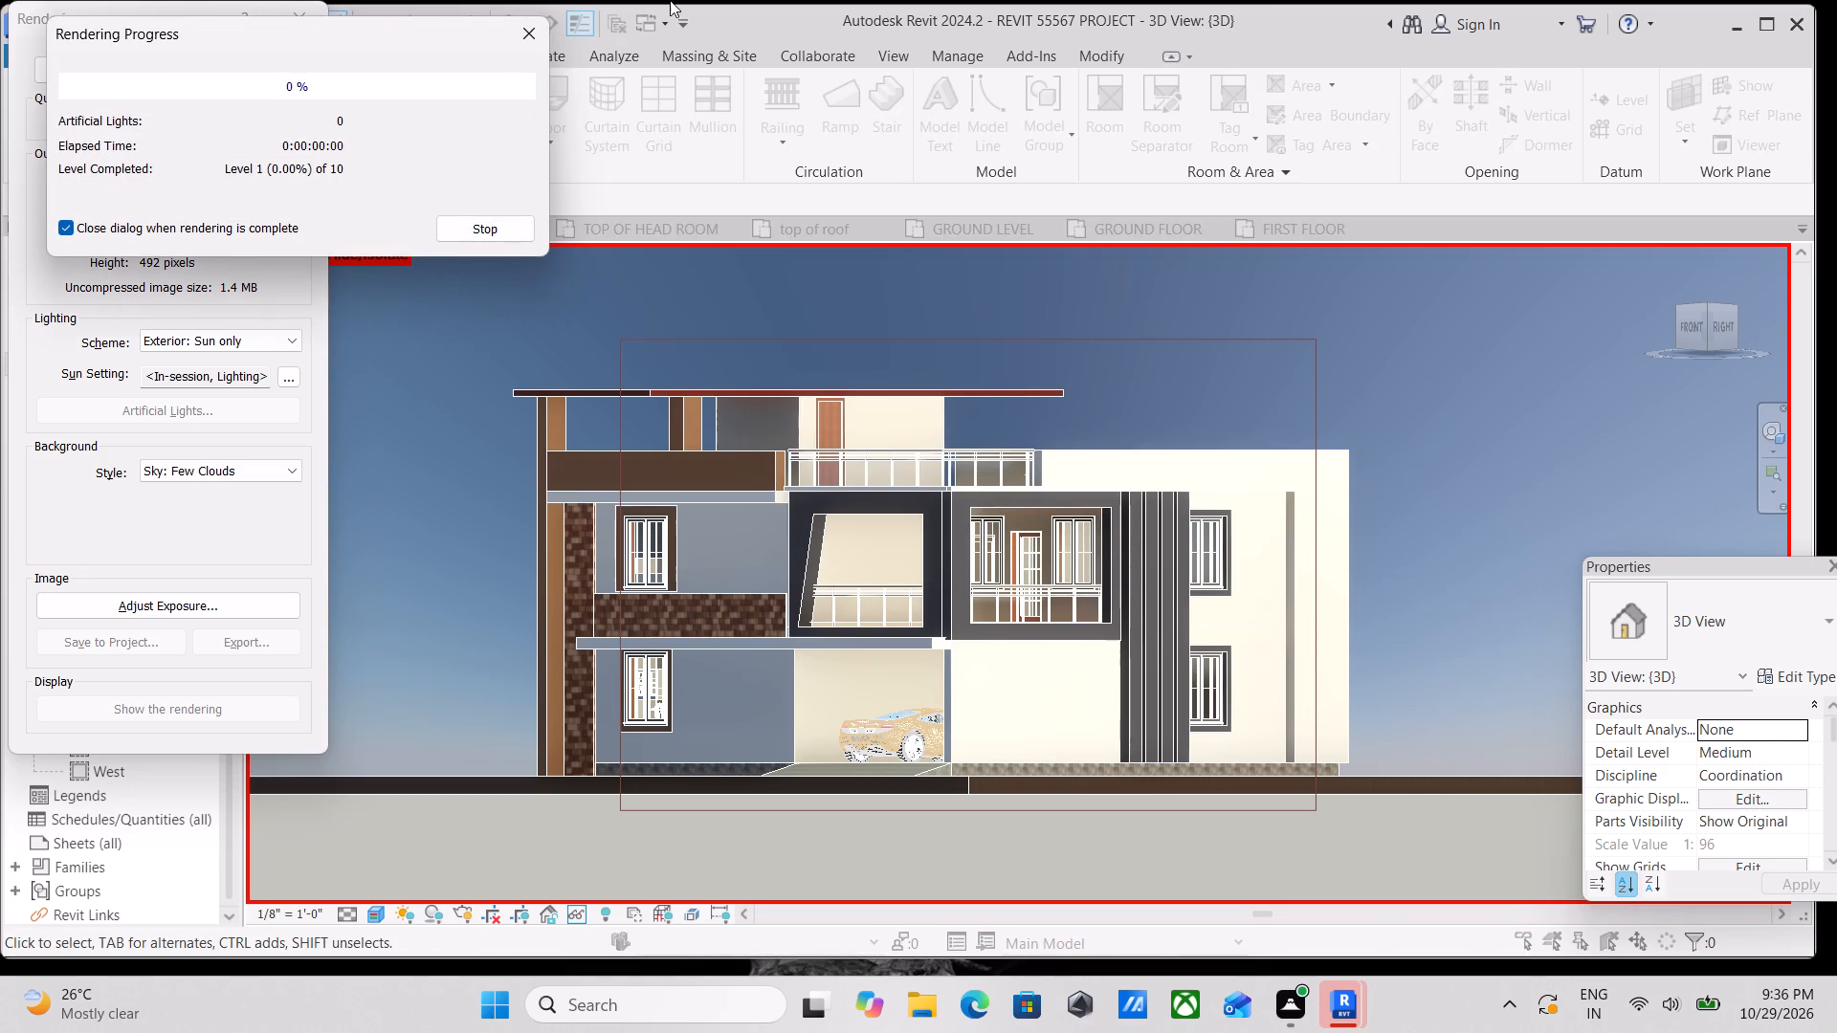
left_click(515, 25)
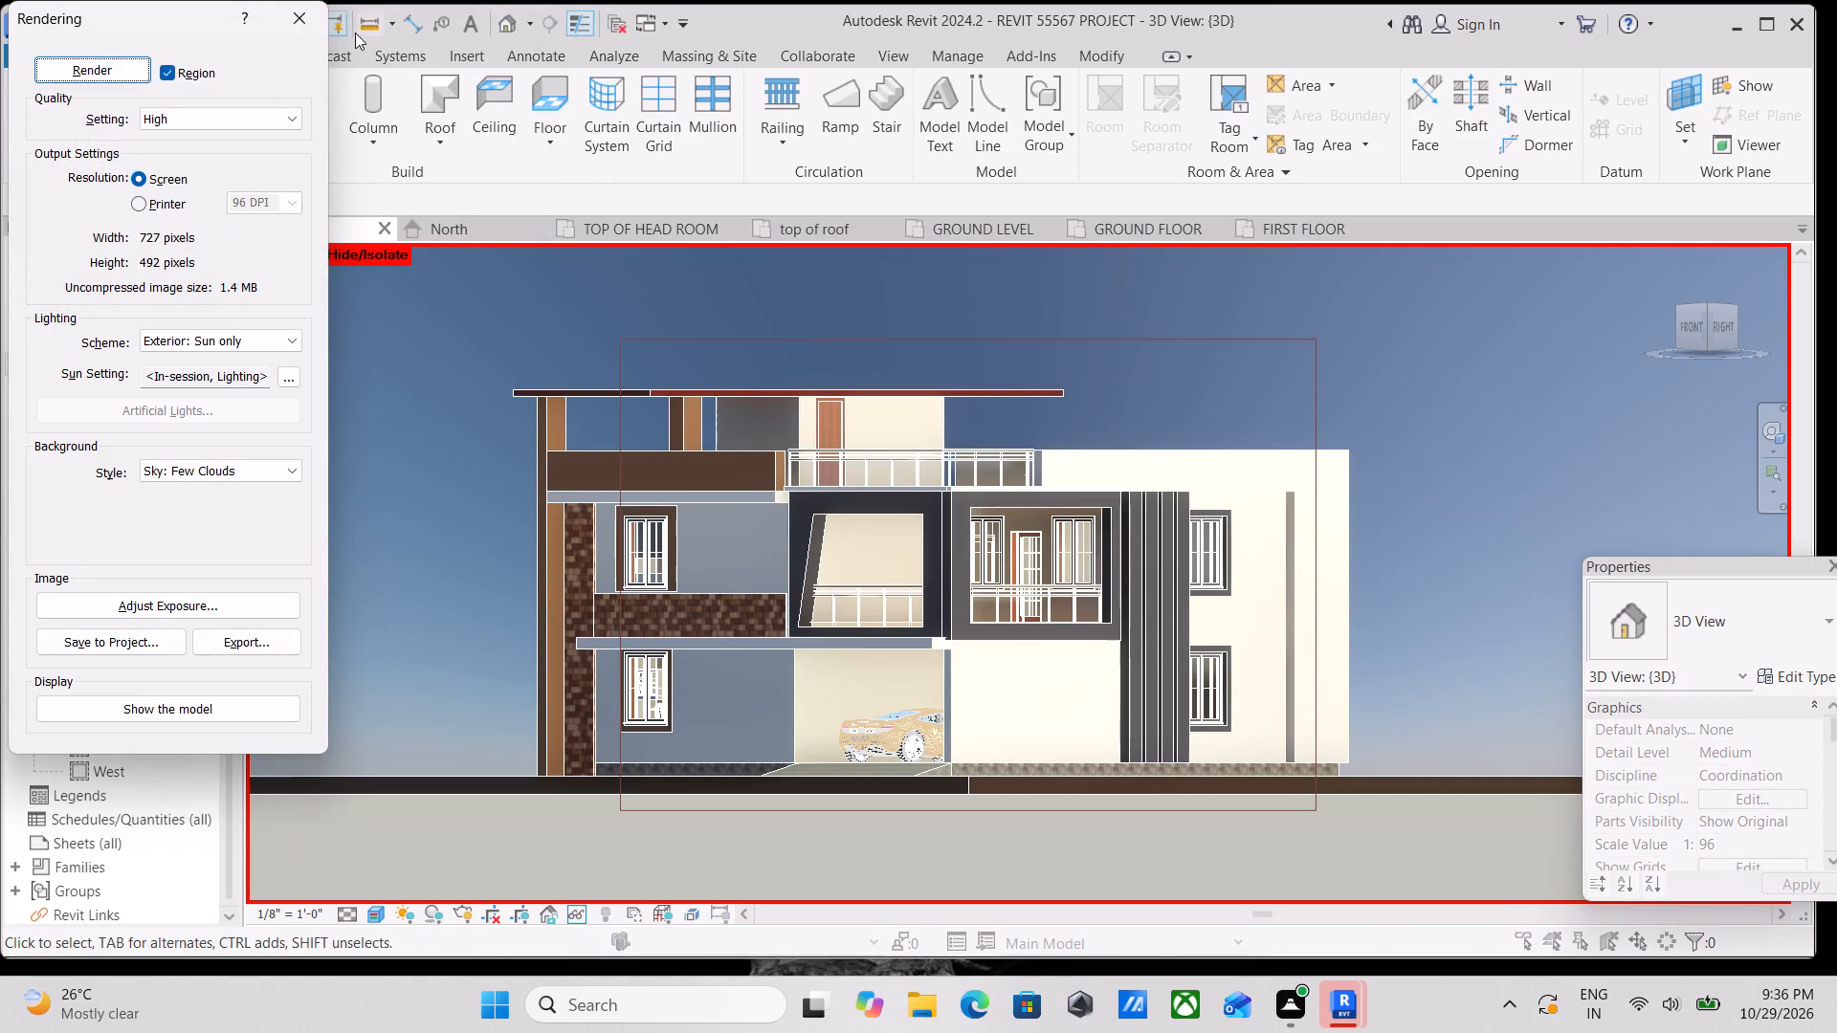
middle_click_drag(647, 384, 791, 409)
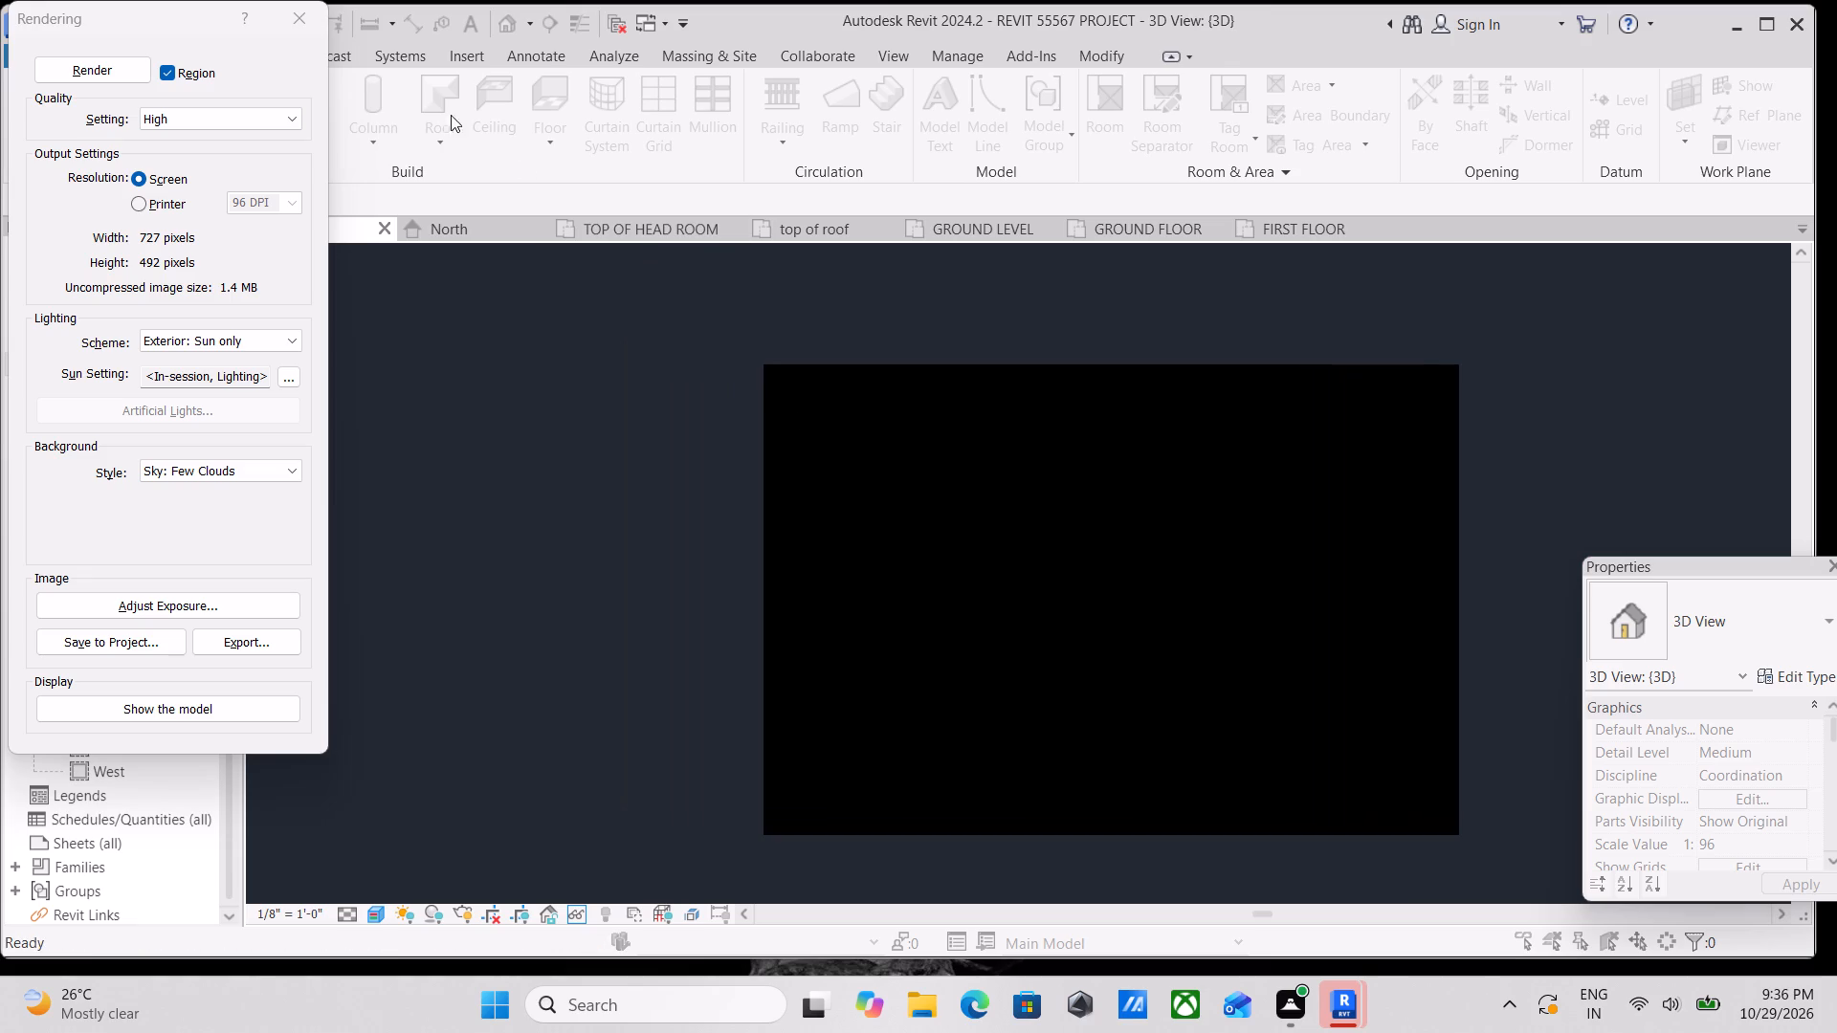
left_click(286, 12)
Widen the render region on both sides to about 903 × 428 pixels so it encloses the whole house in the front-right view.
scroll(975, 477, "up", 1)
middle_click_drag(975, 469, 974, 469)
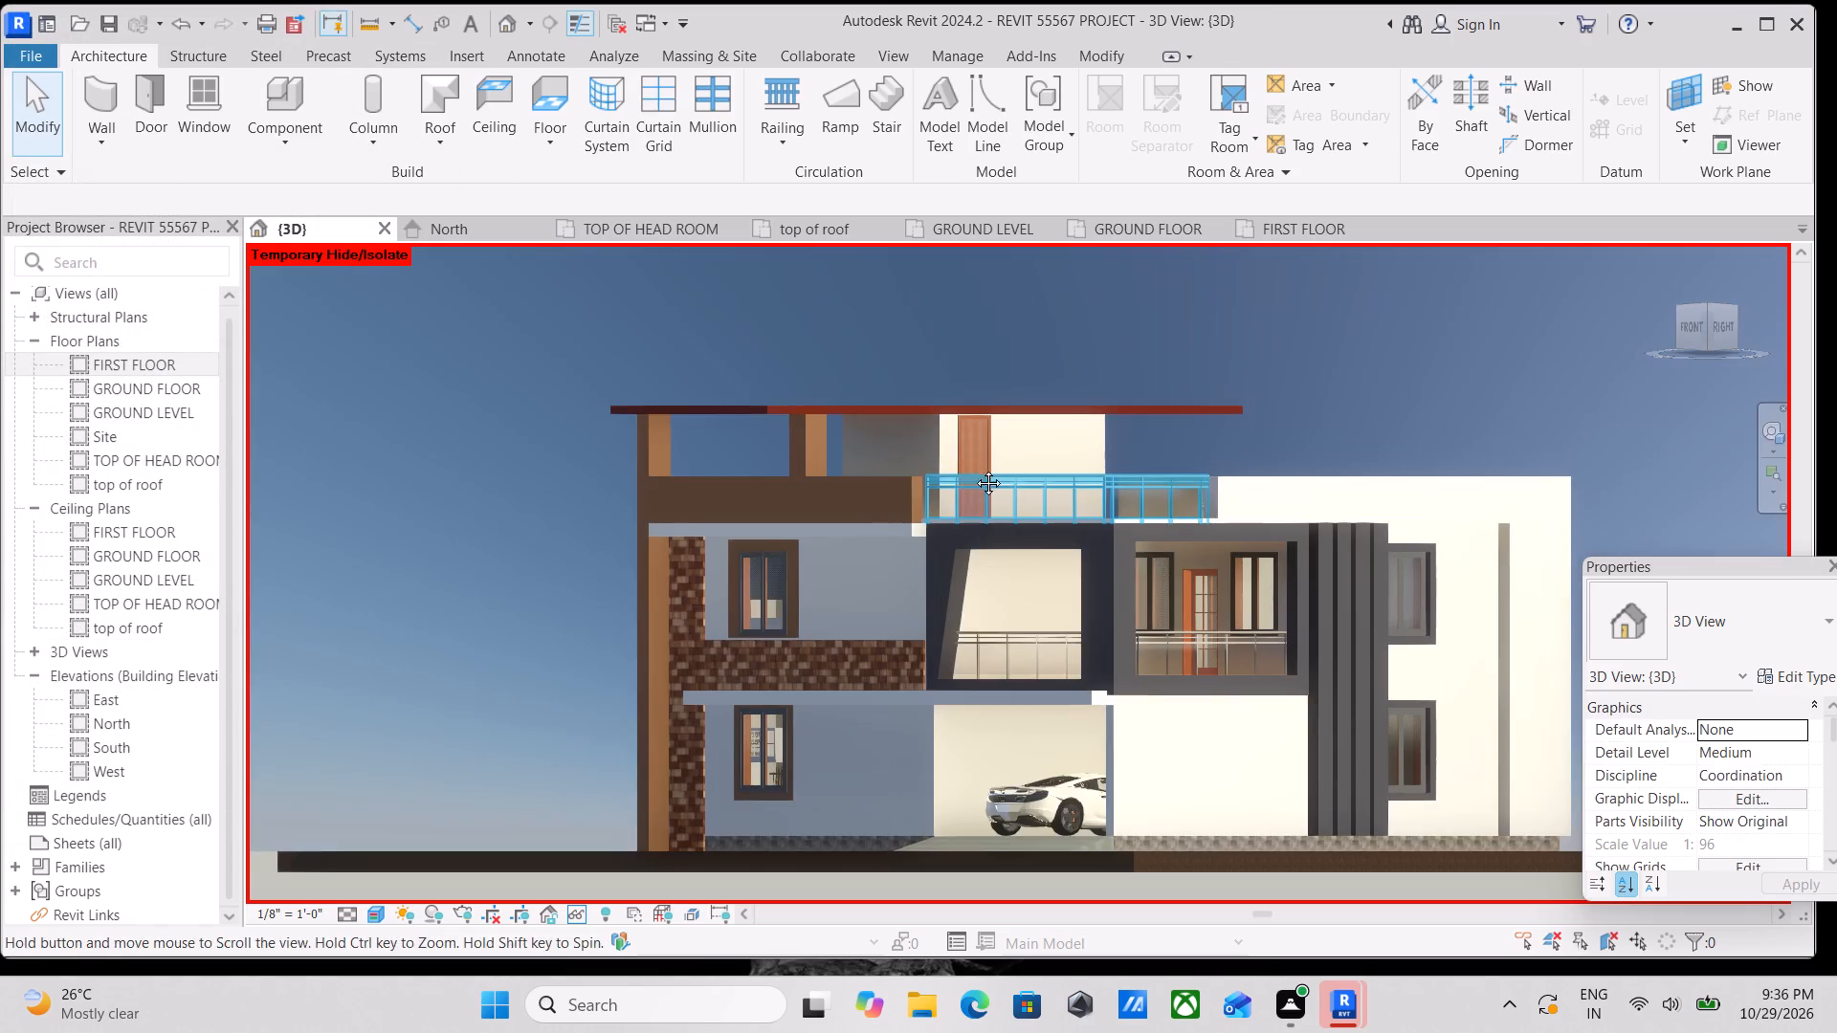
middle_click_drag(974, 469, 807, 453)
scroll(819, 448, "down", 2)
type("rr")
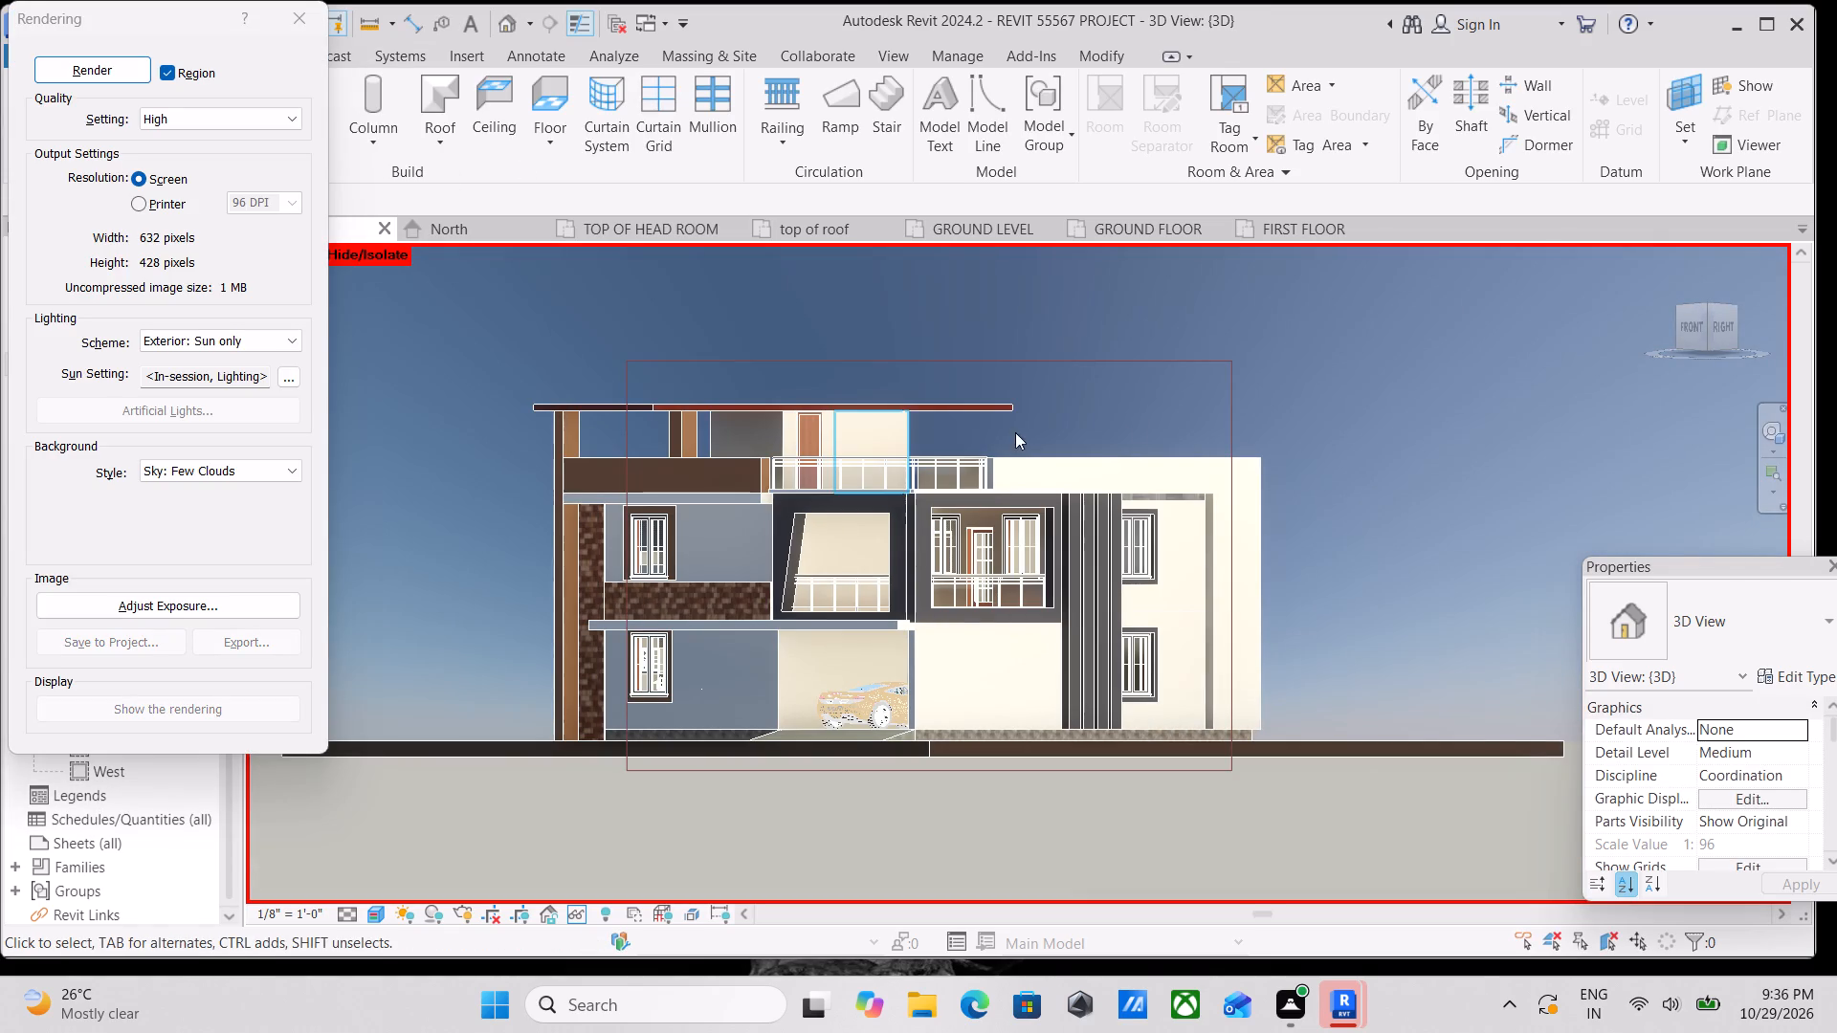
left_click(1226, 385)
scroll(1244, 531, "down", 3)
left_click_drag(1233, 551, 1315, 560)
scroll(768, 538, "up", 2)
left_click_drag(856, 553, 749, 538)
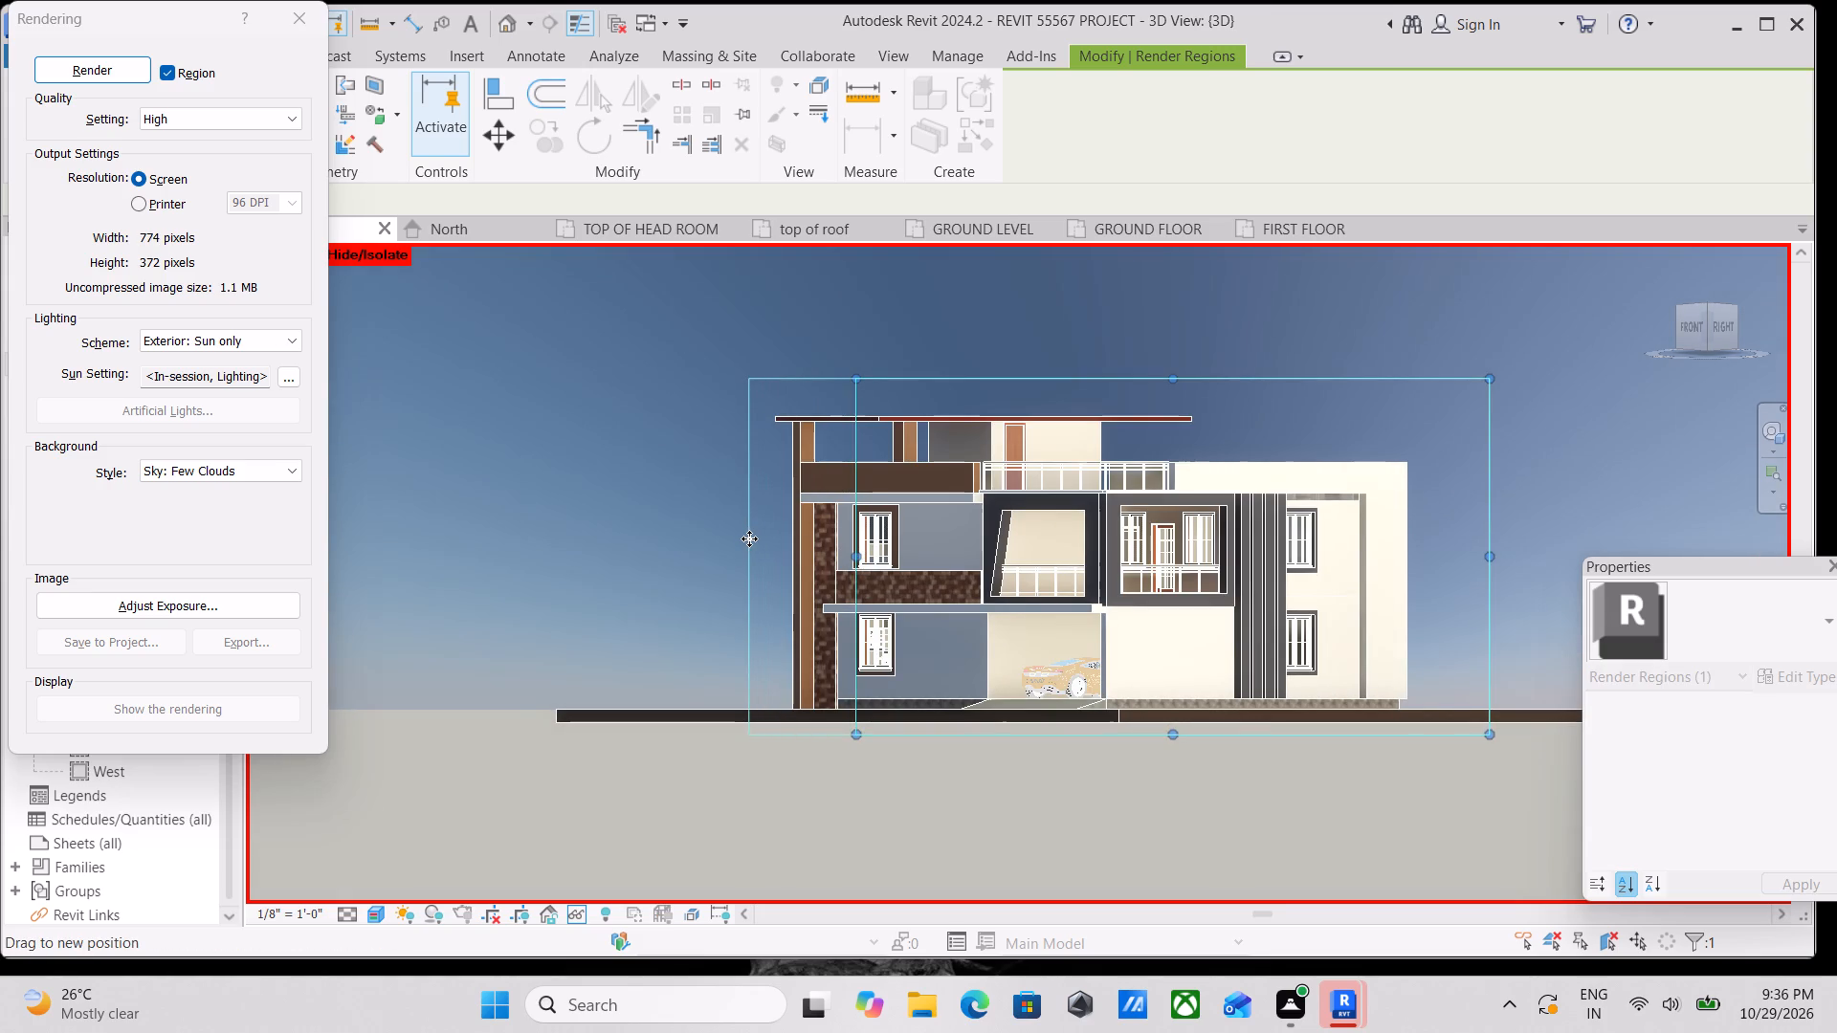
left_click_drag(749, 538, 739, 538)
scroll(842, 506, "up", 1)
middle_click_drag(842, 505, 786, 525)
Render the framed front-right corner view of the house at High quality.
left_click(122, 68)
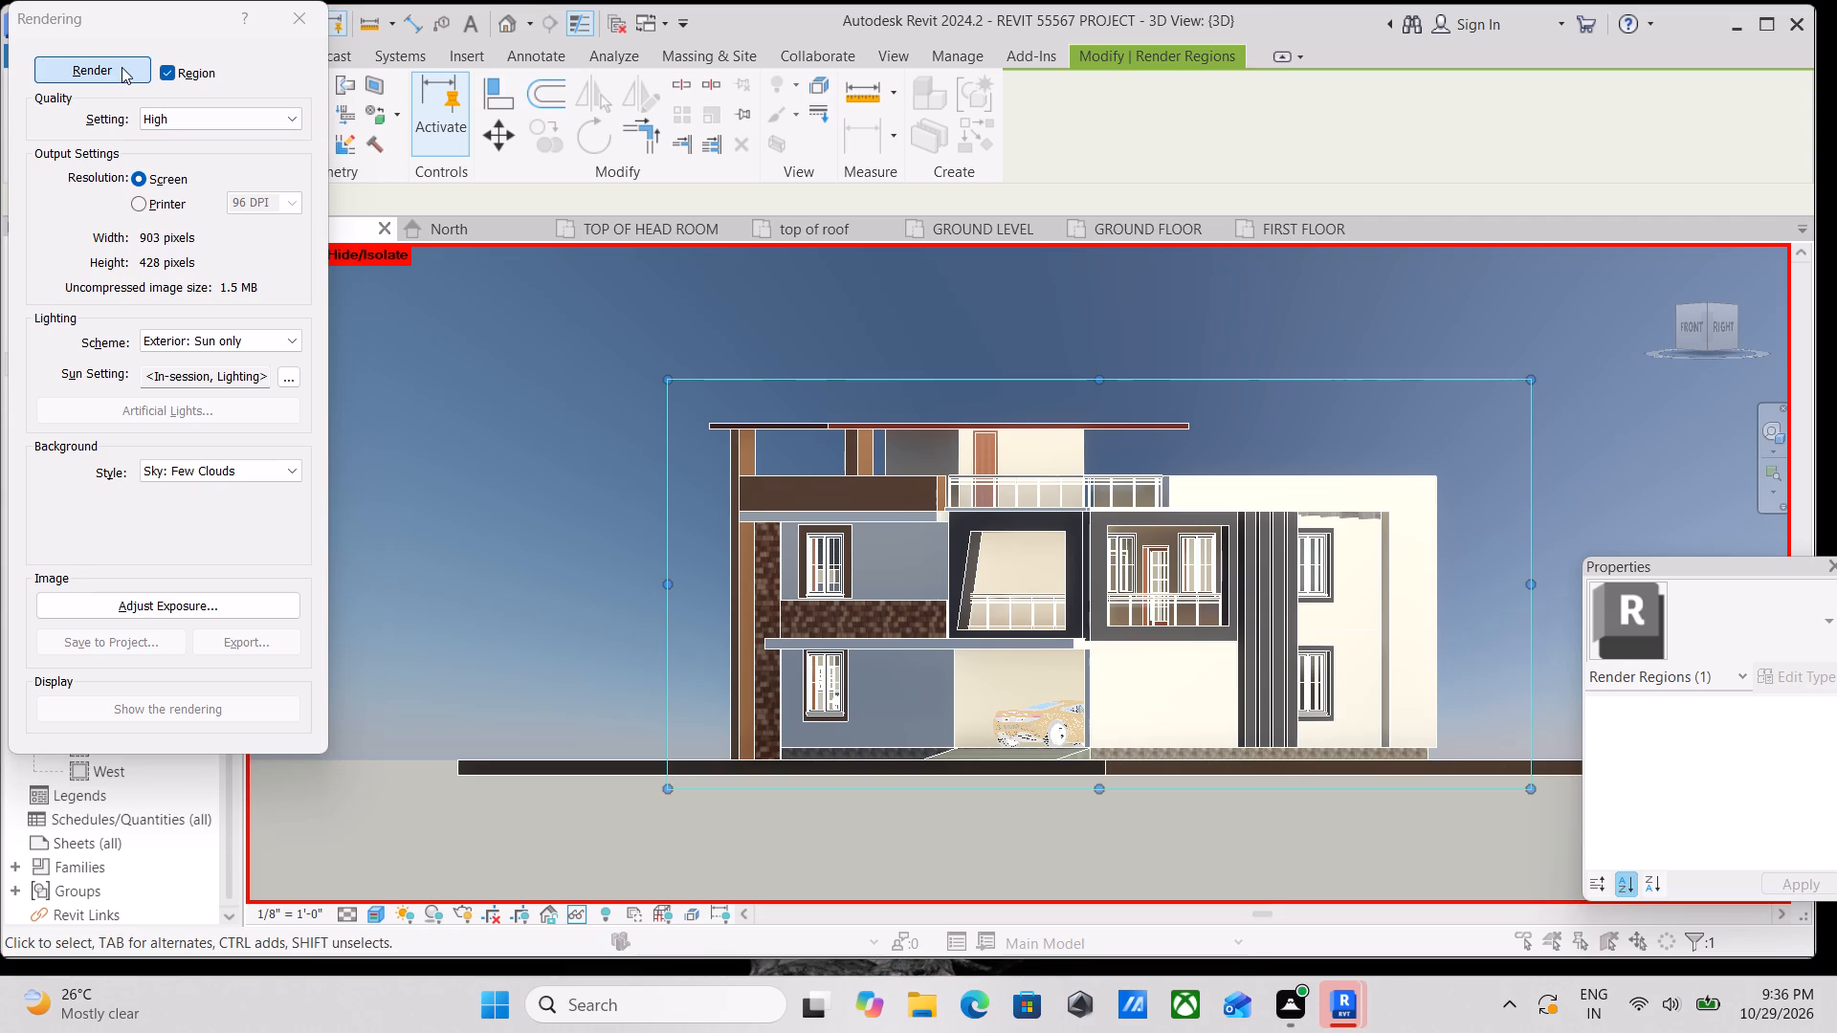
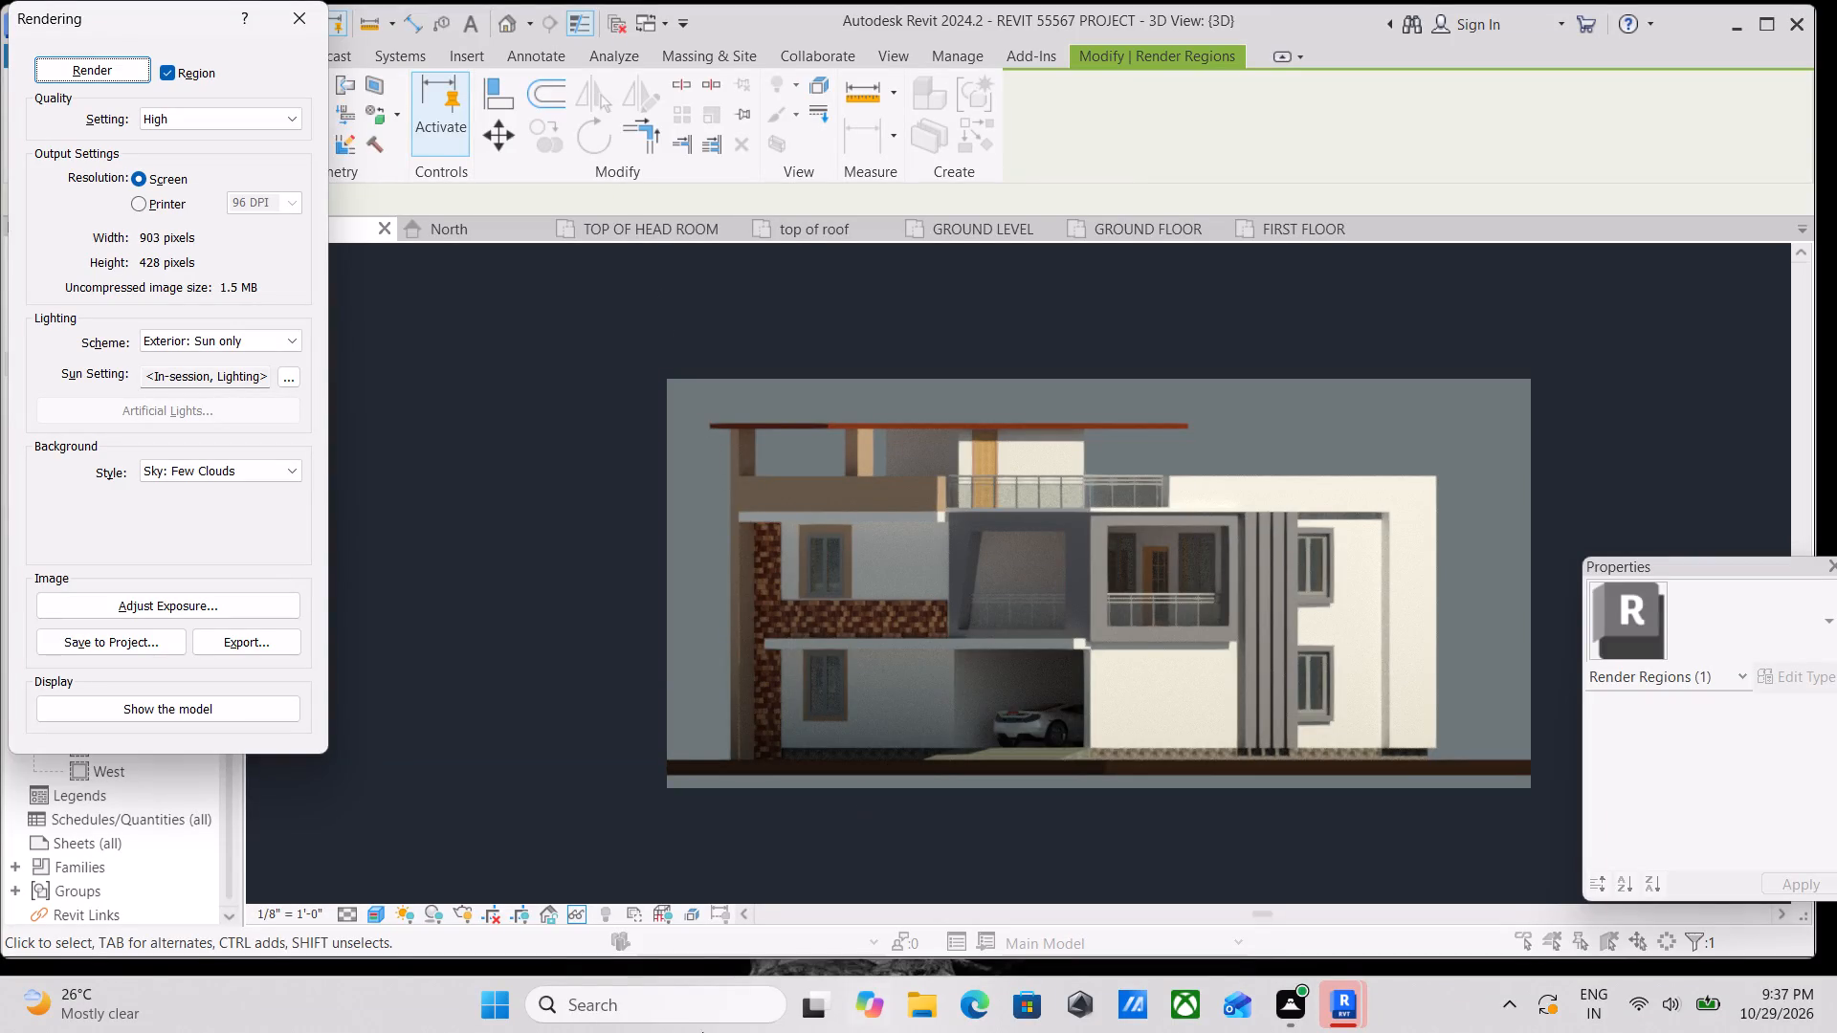
Capture a screen snip of the rendered front-right corner view of the house and leave the rendering.
key("shift+super+s")
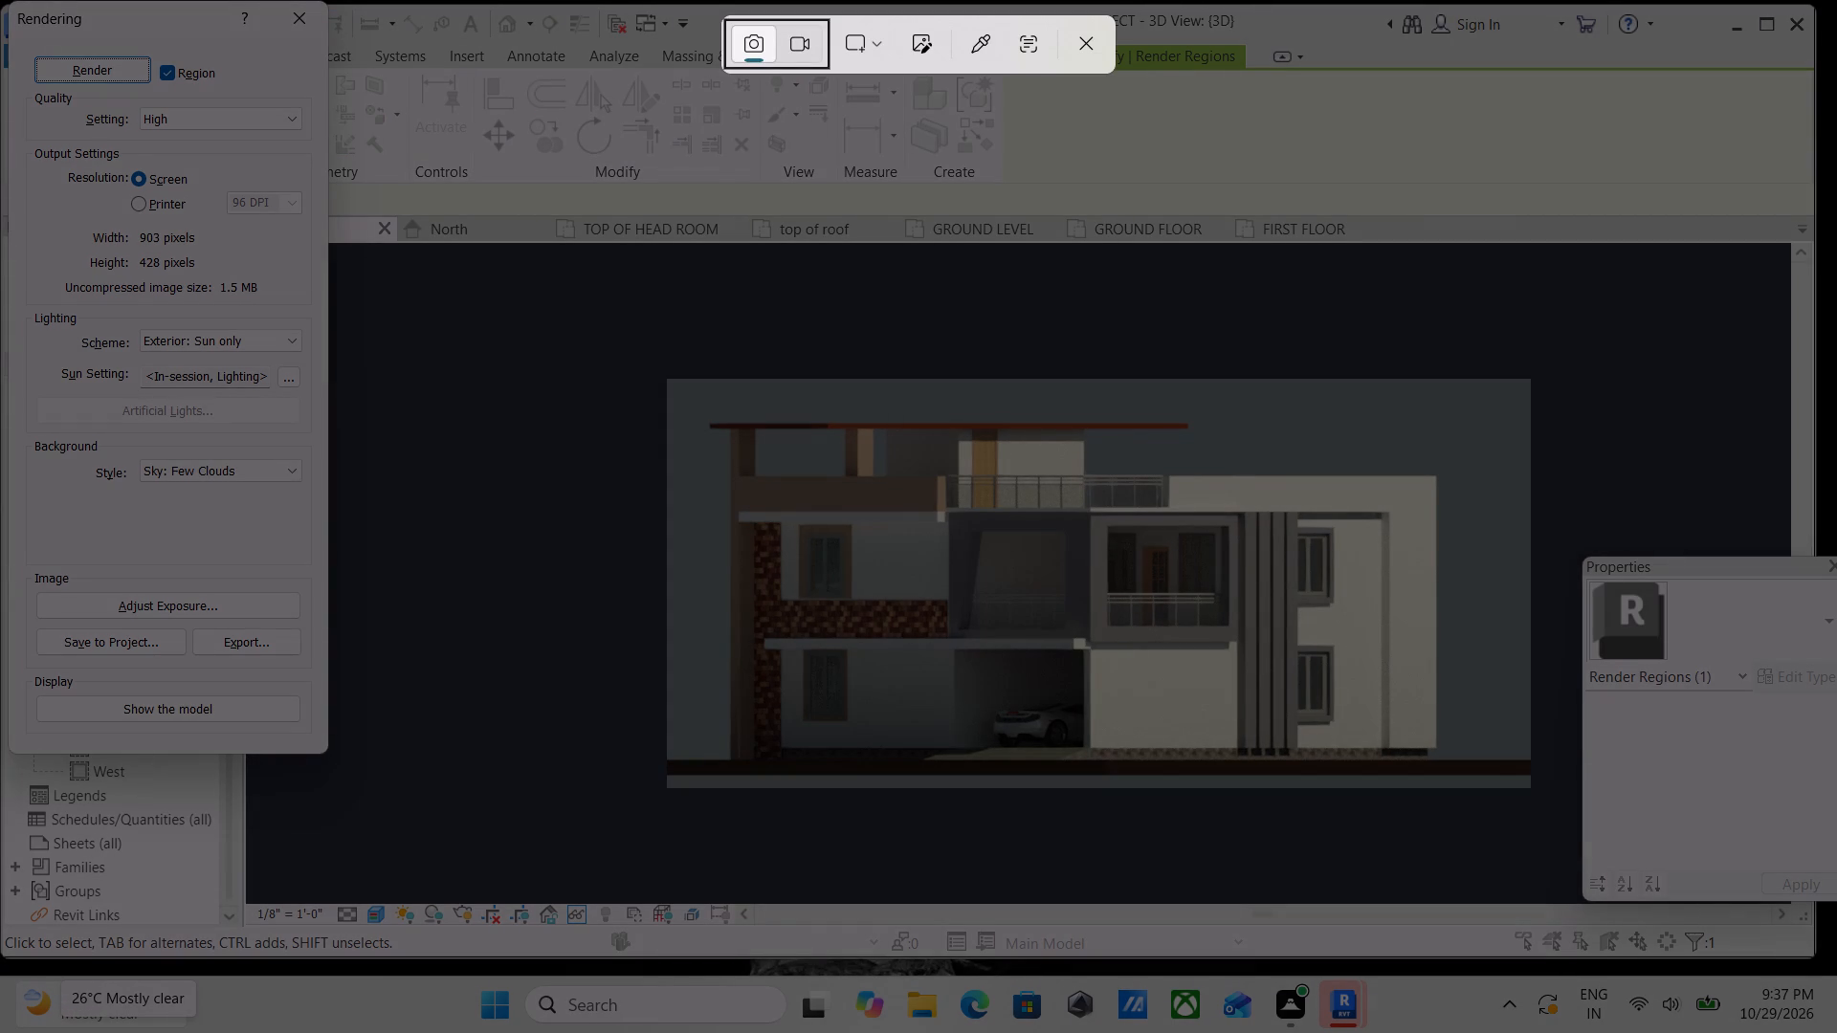
left_click_drag(662, 365, 1483, 840)
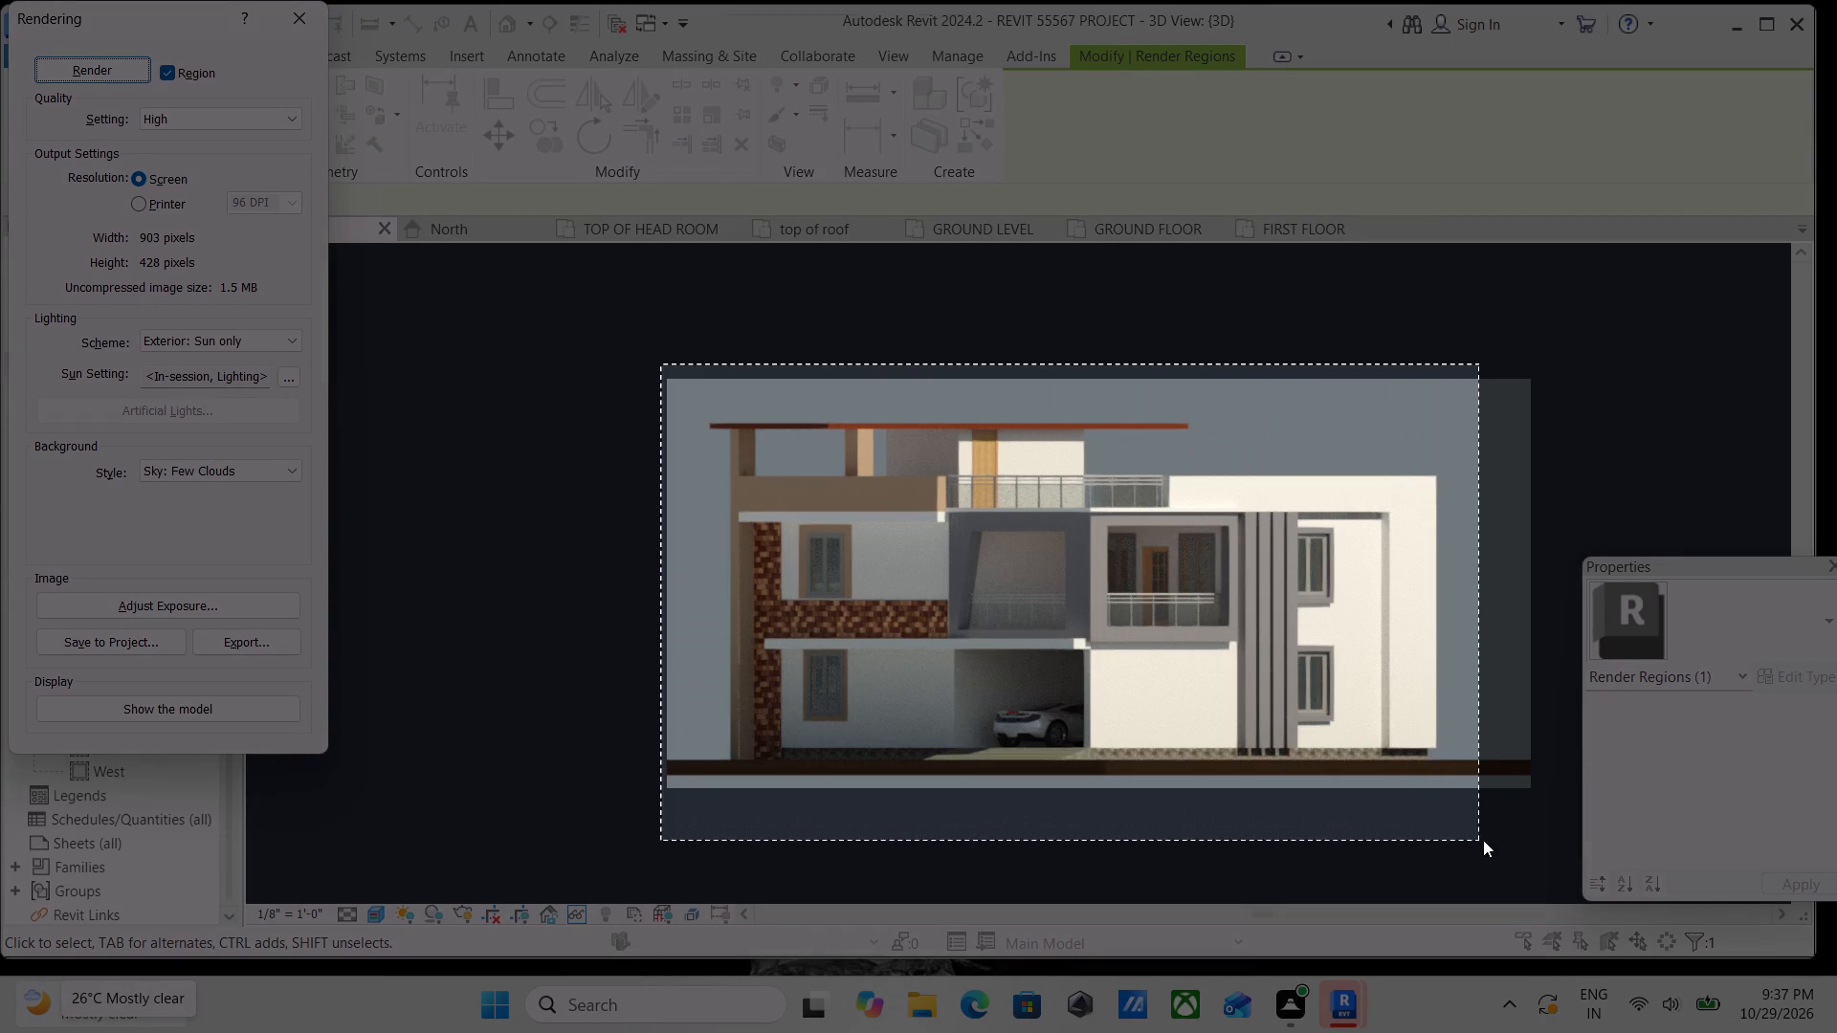
left_click_drag(1483, 840, 1489, 767)
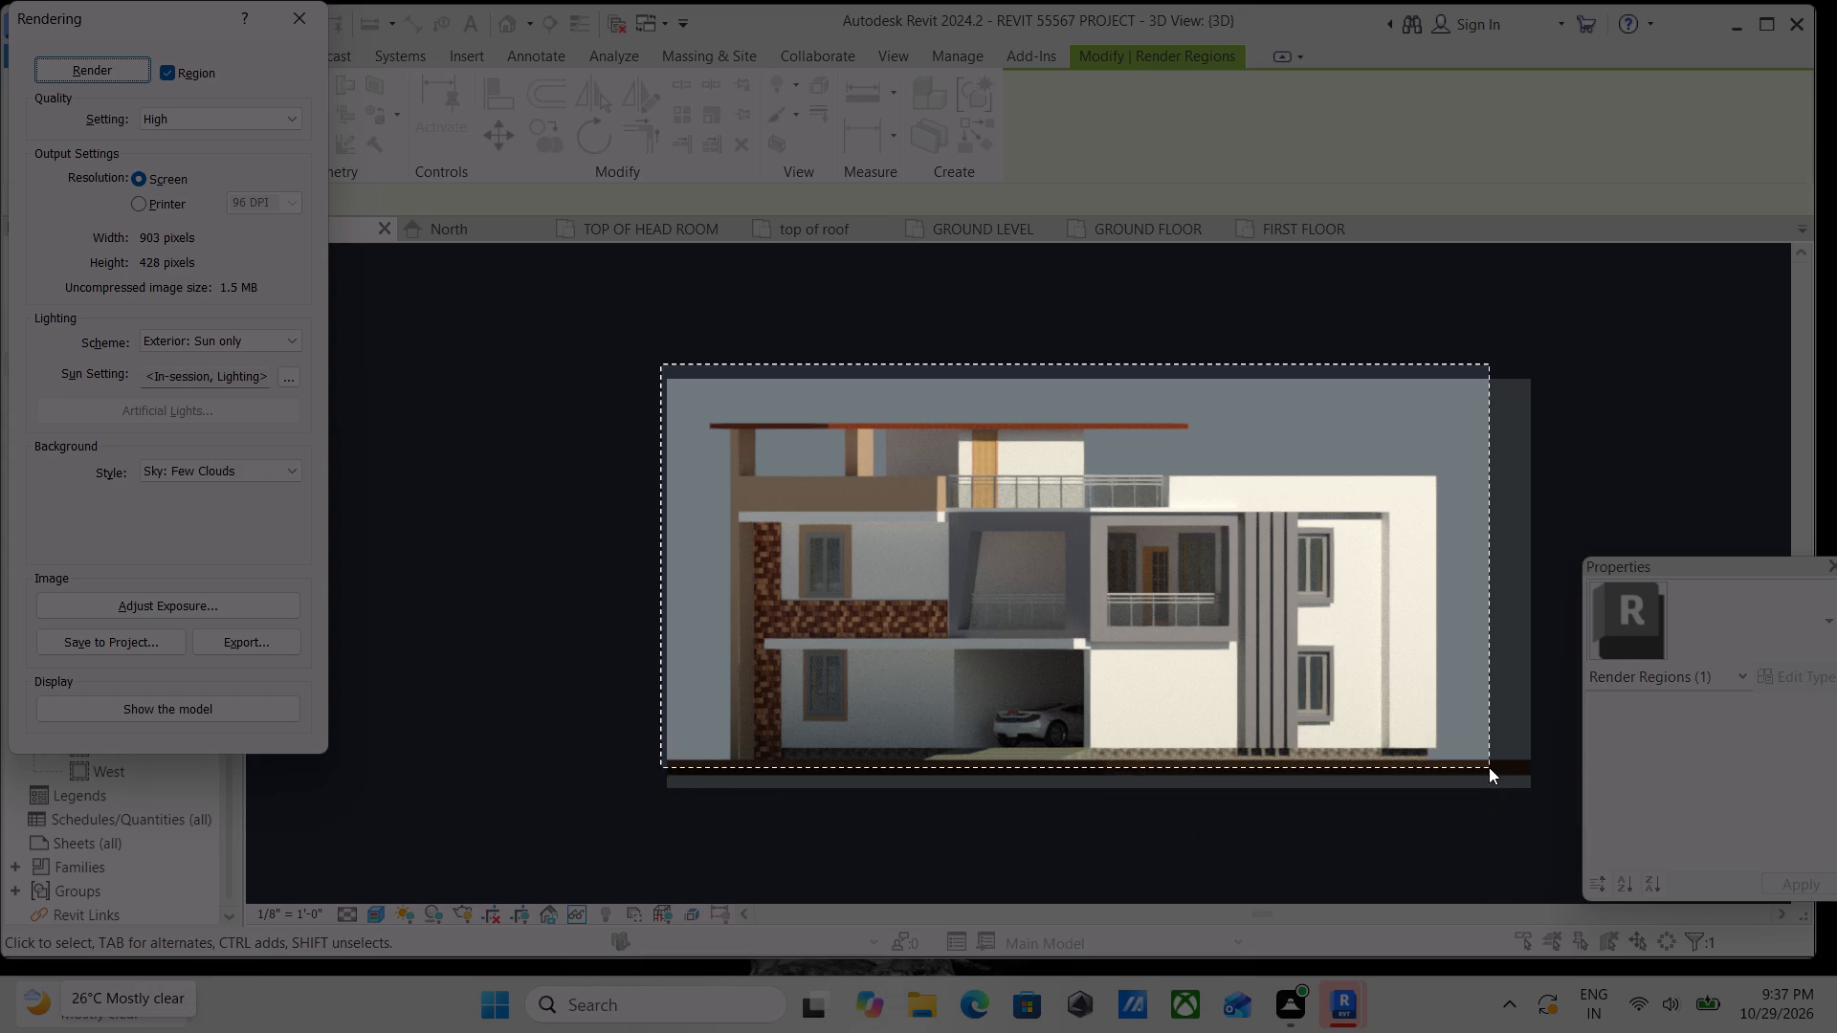
left_click_drag(1489, 767, 1486, 767)
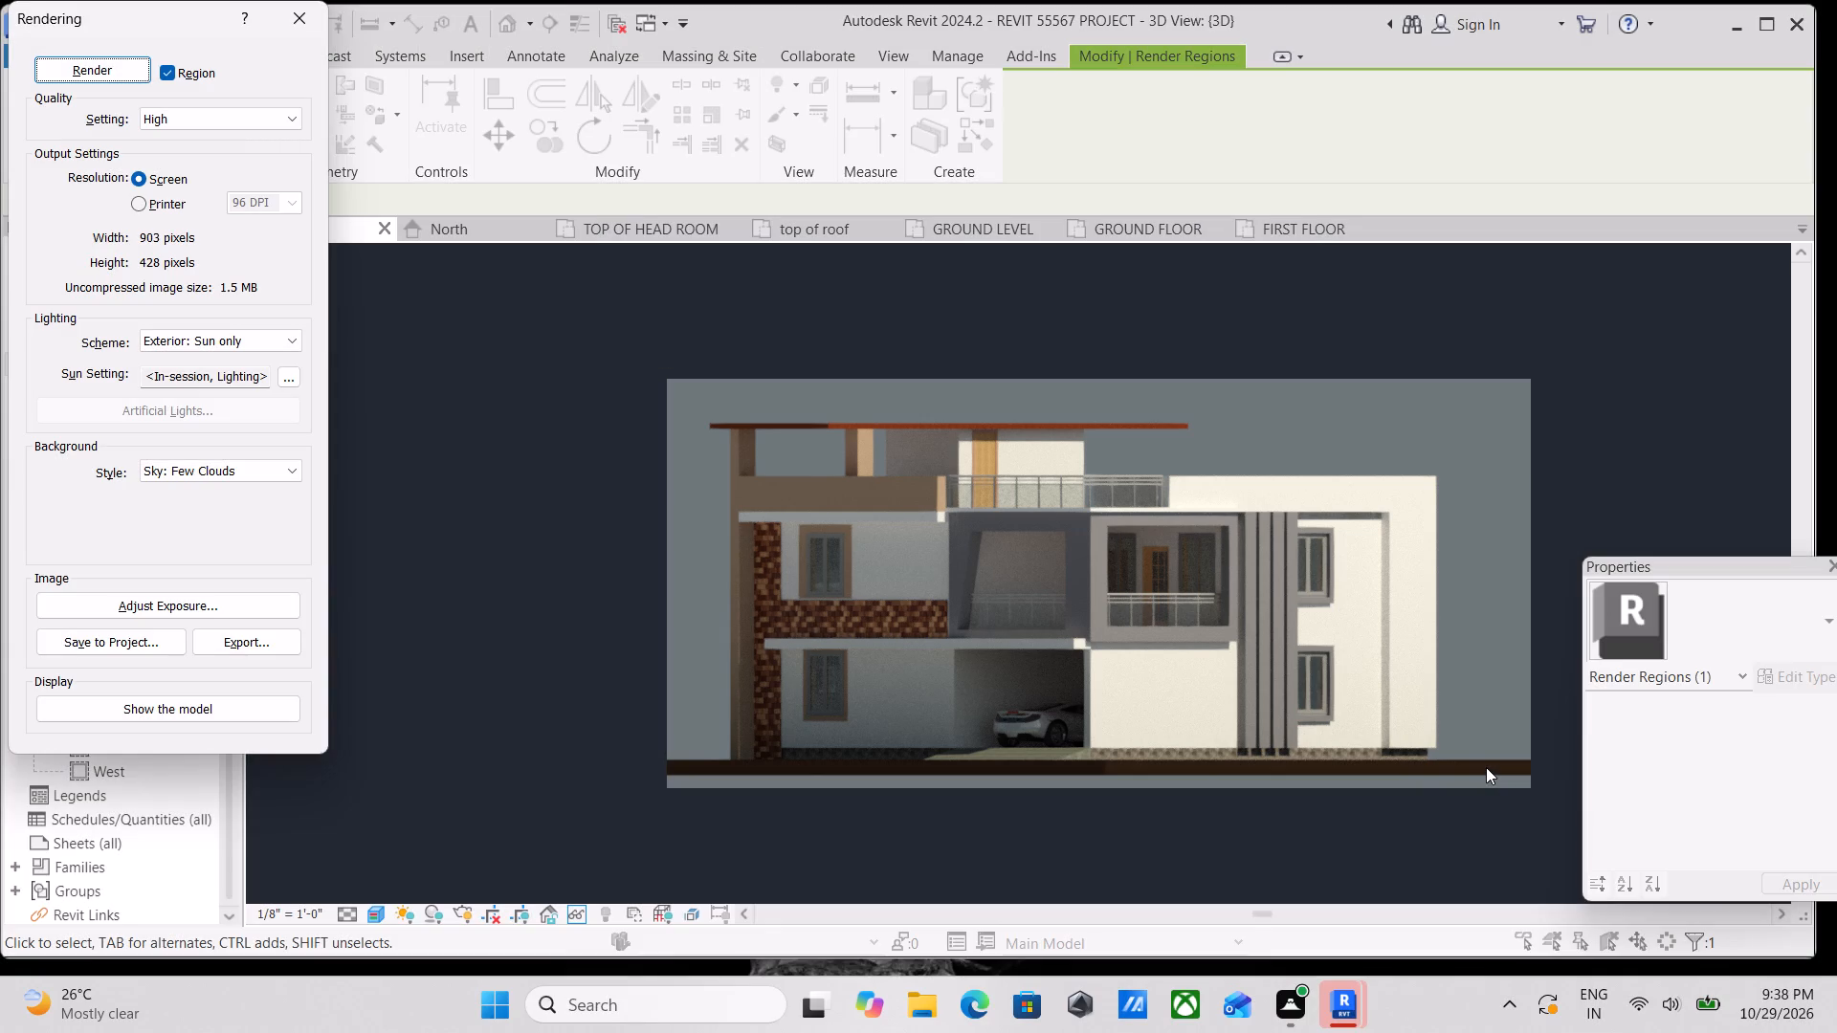
left_click(302, 20)
Orient the 3D view to the front of the house and examine the whole front elevation.
scroll(1400, 720, "down", 2)
scroll(1227, 626, "down", 2)
middle_click_drag(1212, 620, 1047, 656)
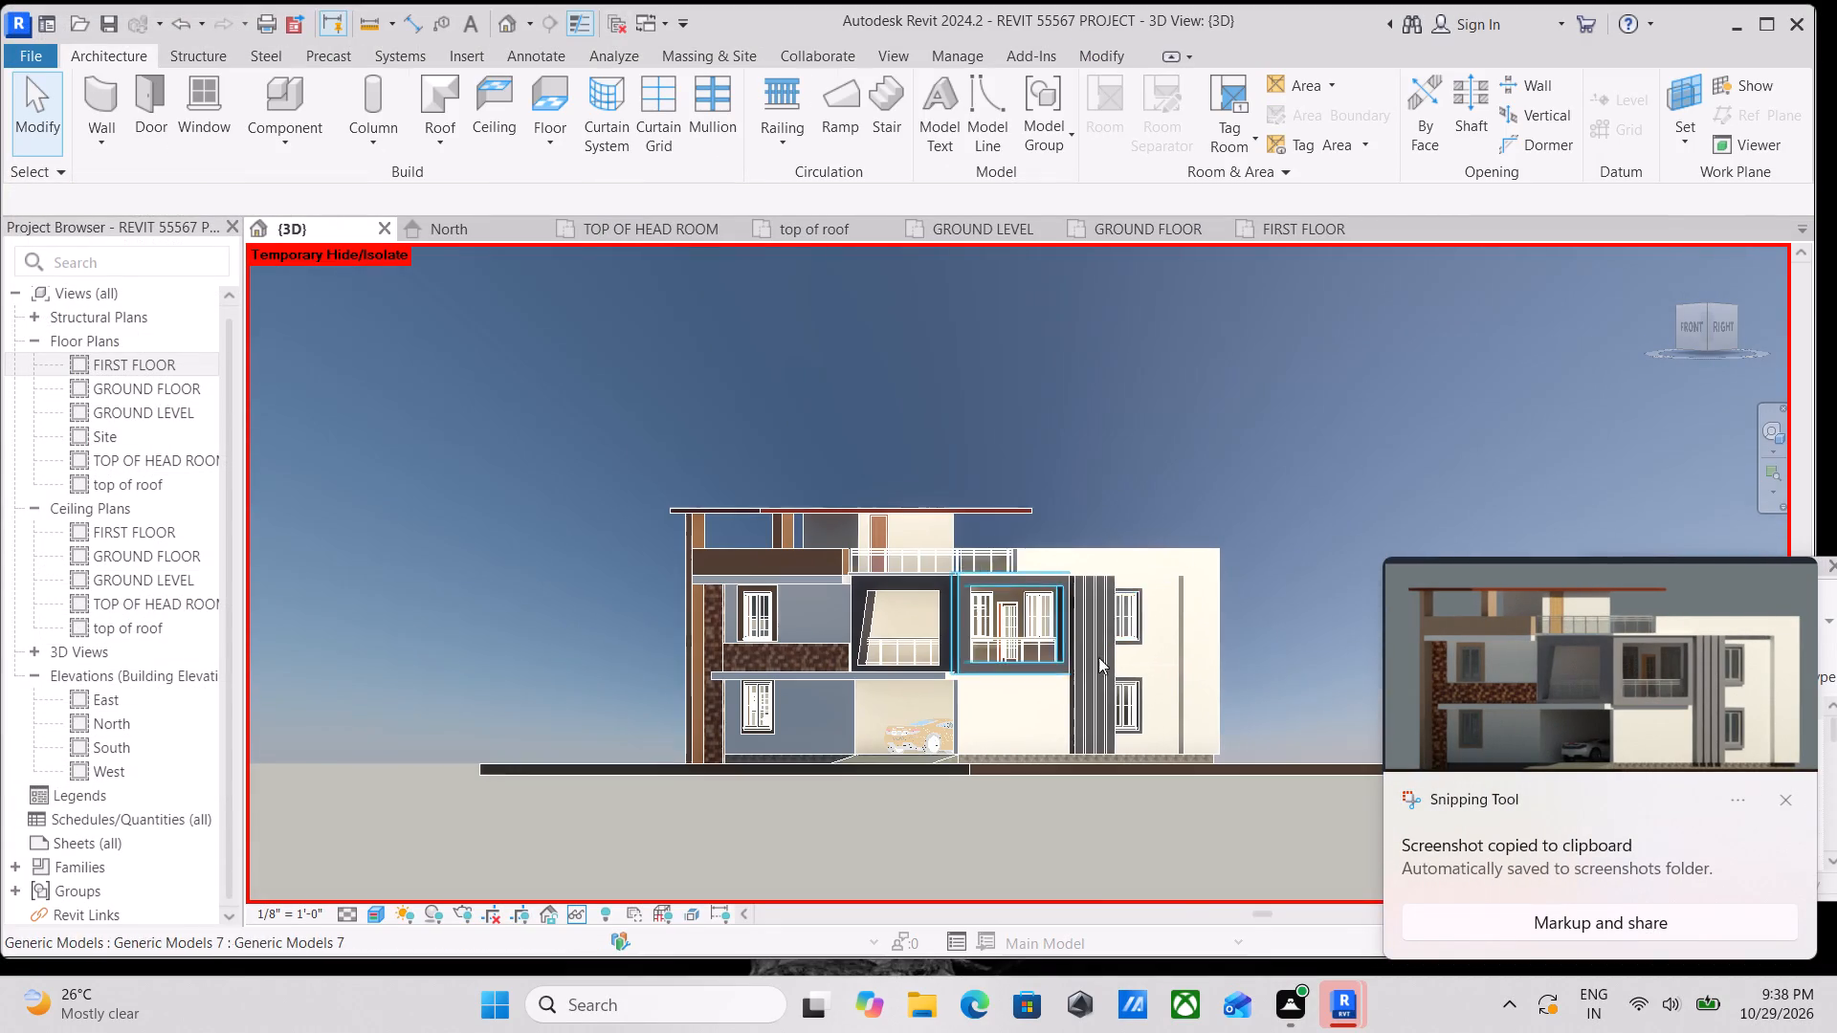
left_click(1693, 325)
scroll(1003, 568, "up", 3)
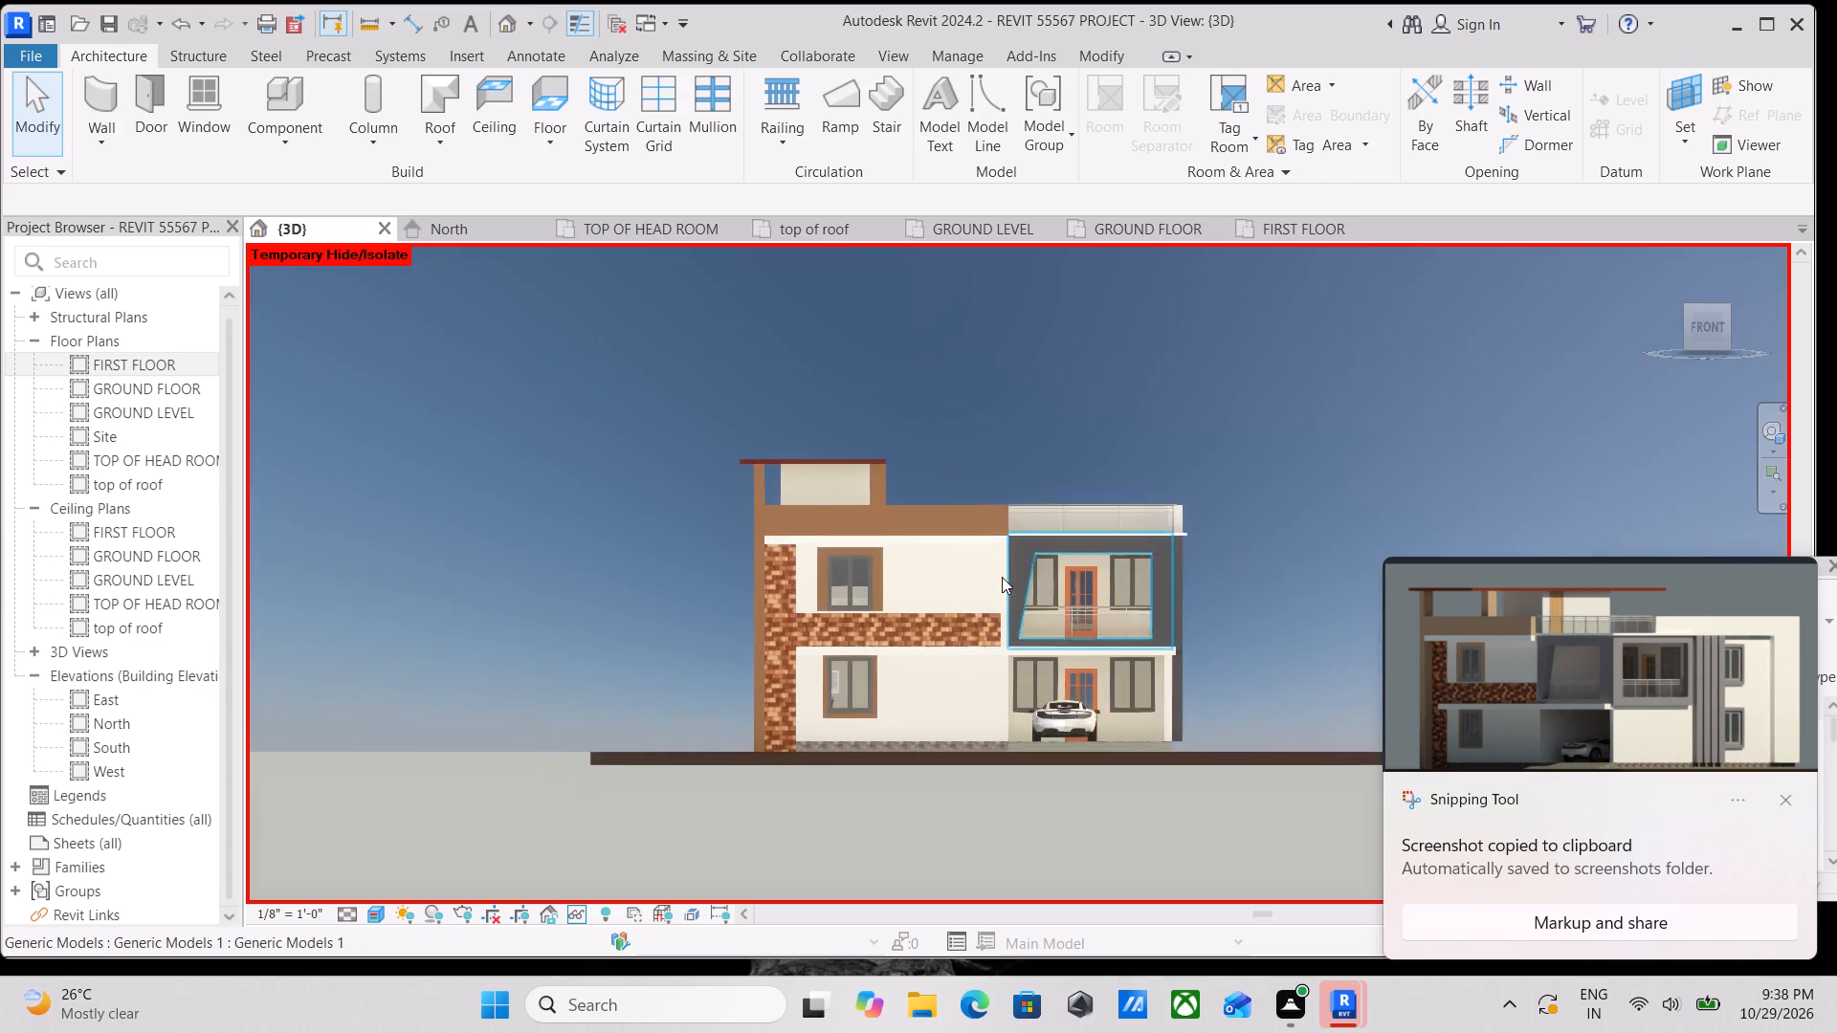
scroll(1002, 577, "up", 3)
middle_click_drag(992, 590, 995, 608)
scroll(666, 446, "down", 1)
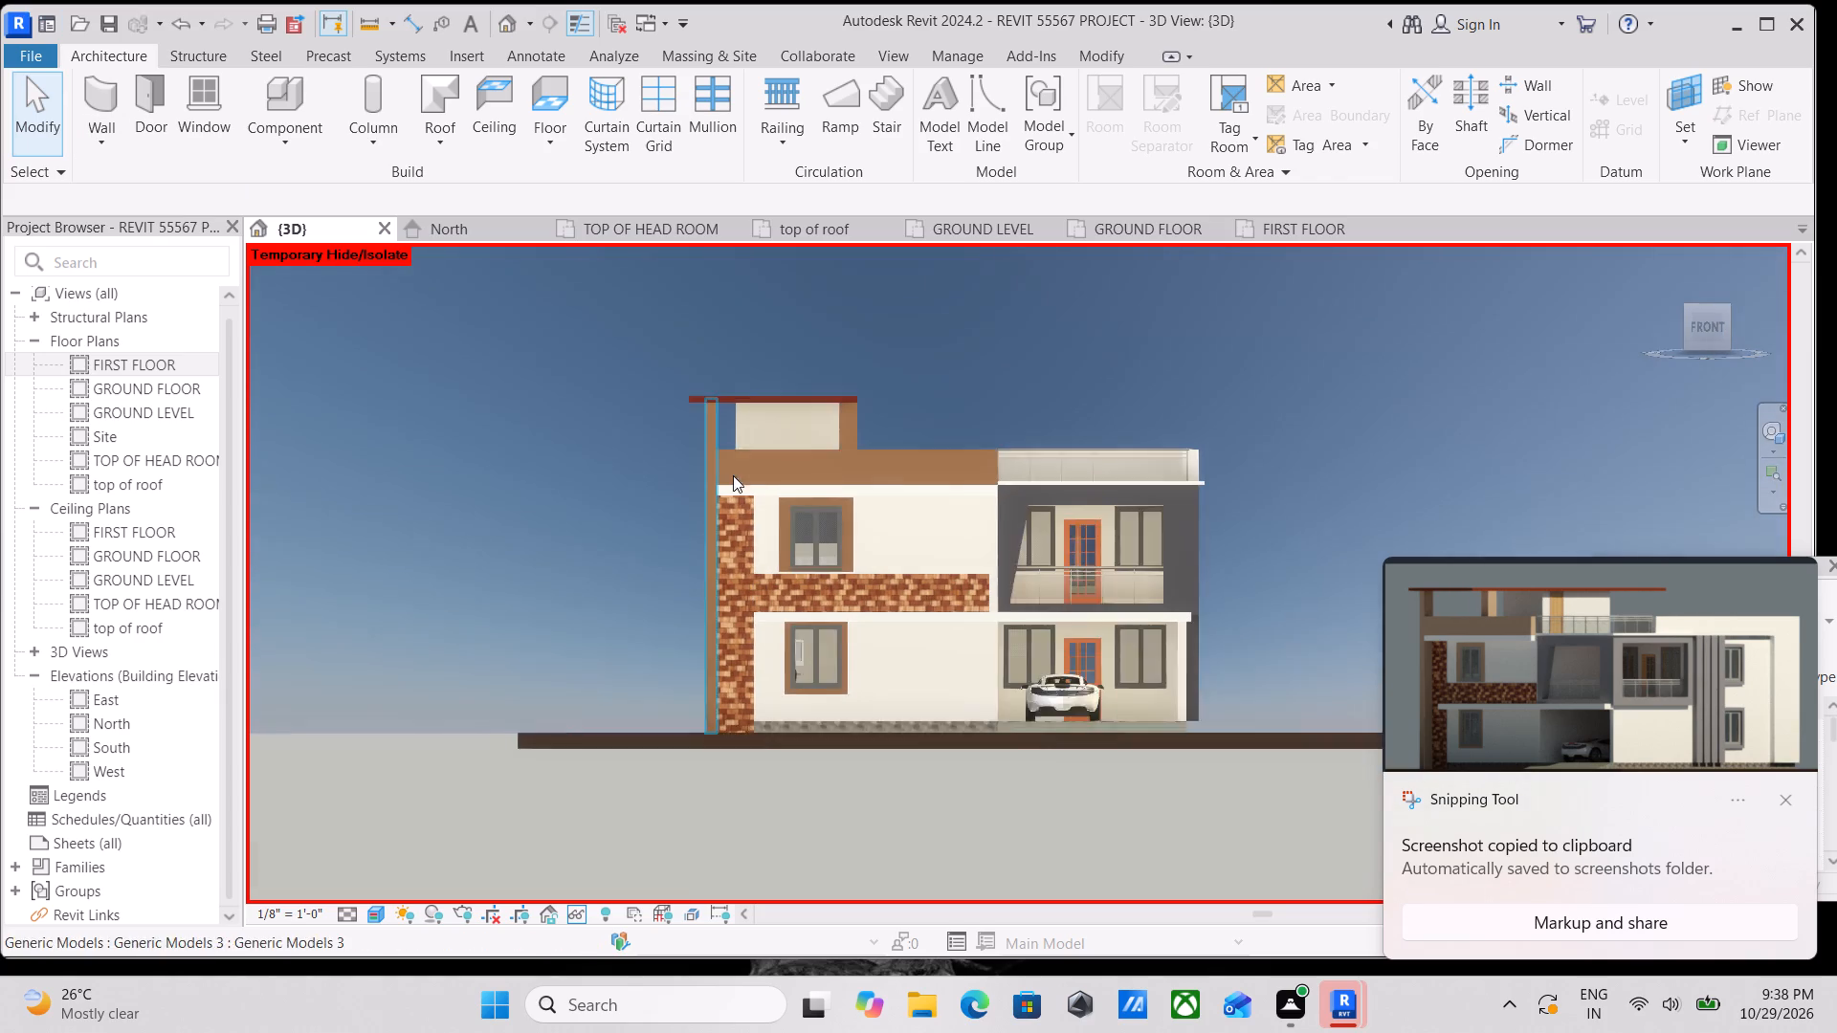
scroll(733, 475, "down", 1)
middle_click_drag(884, 574, 761, 603)
scroll(1353, 813, "up", 3)
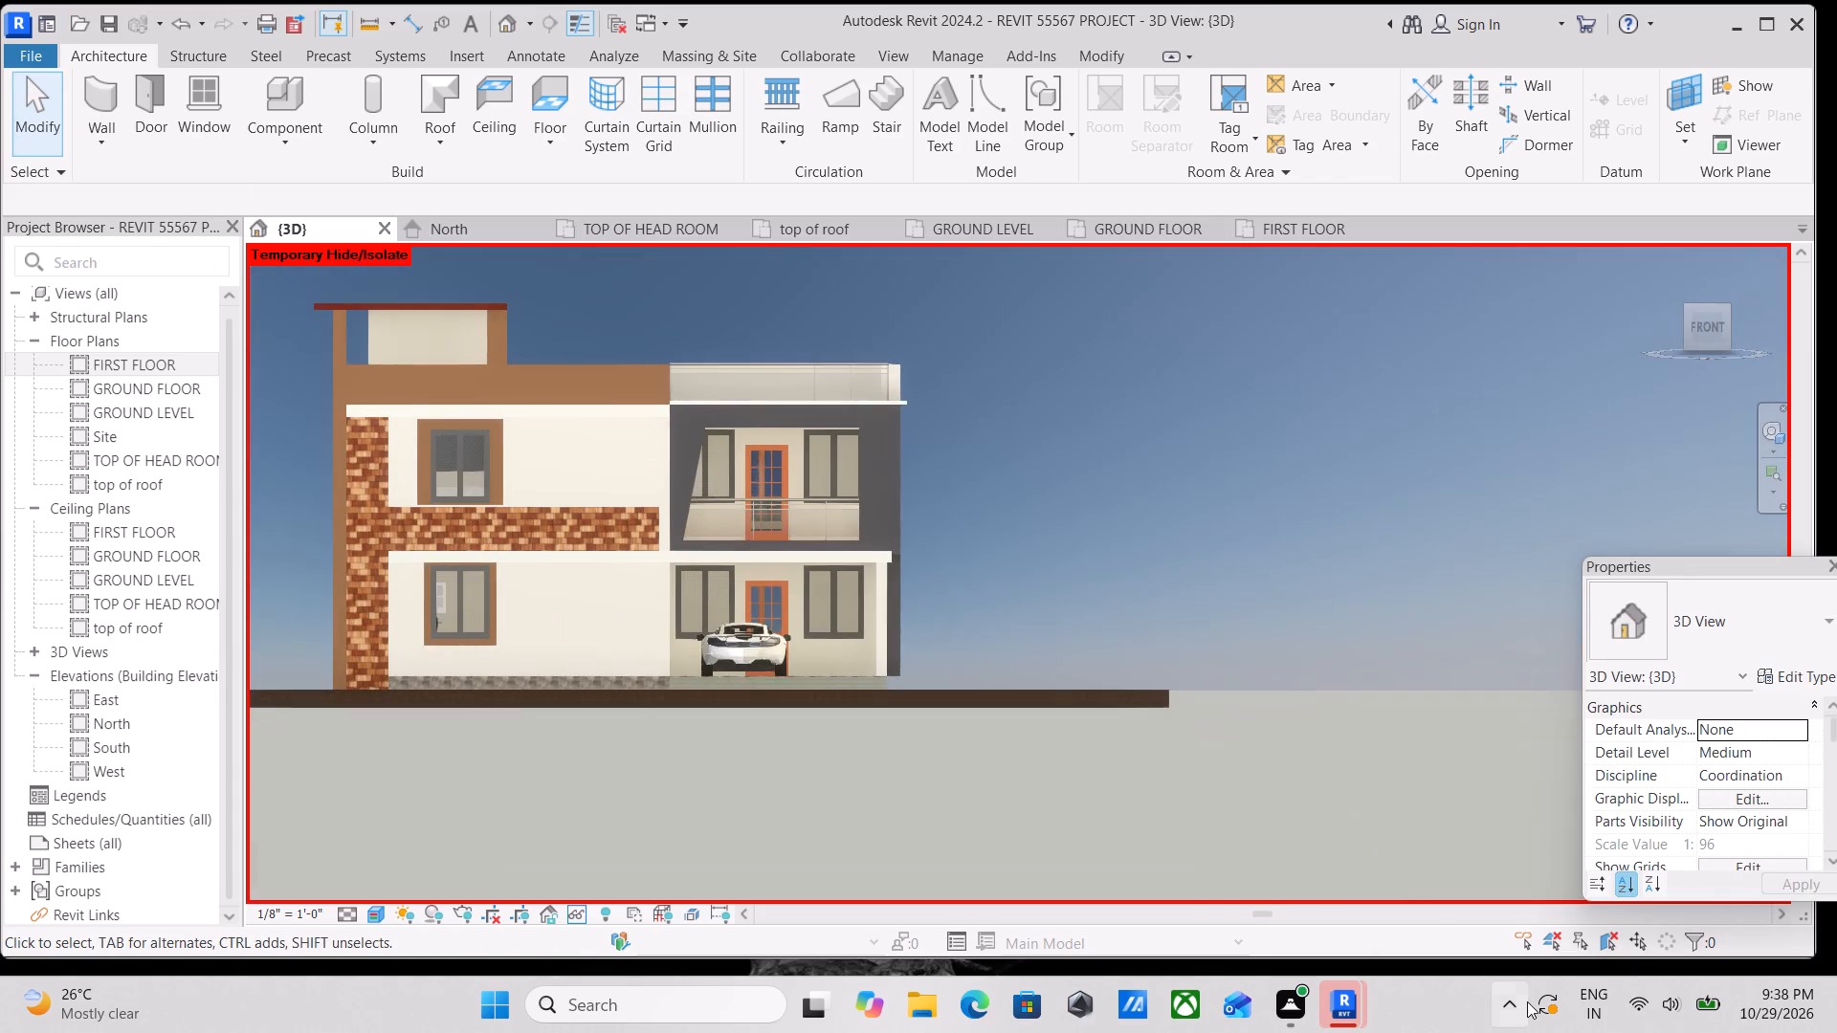
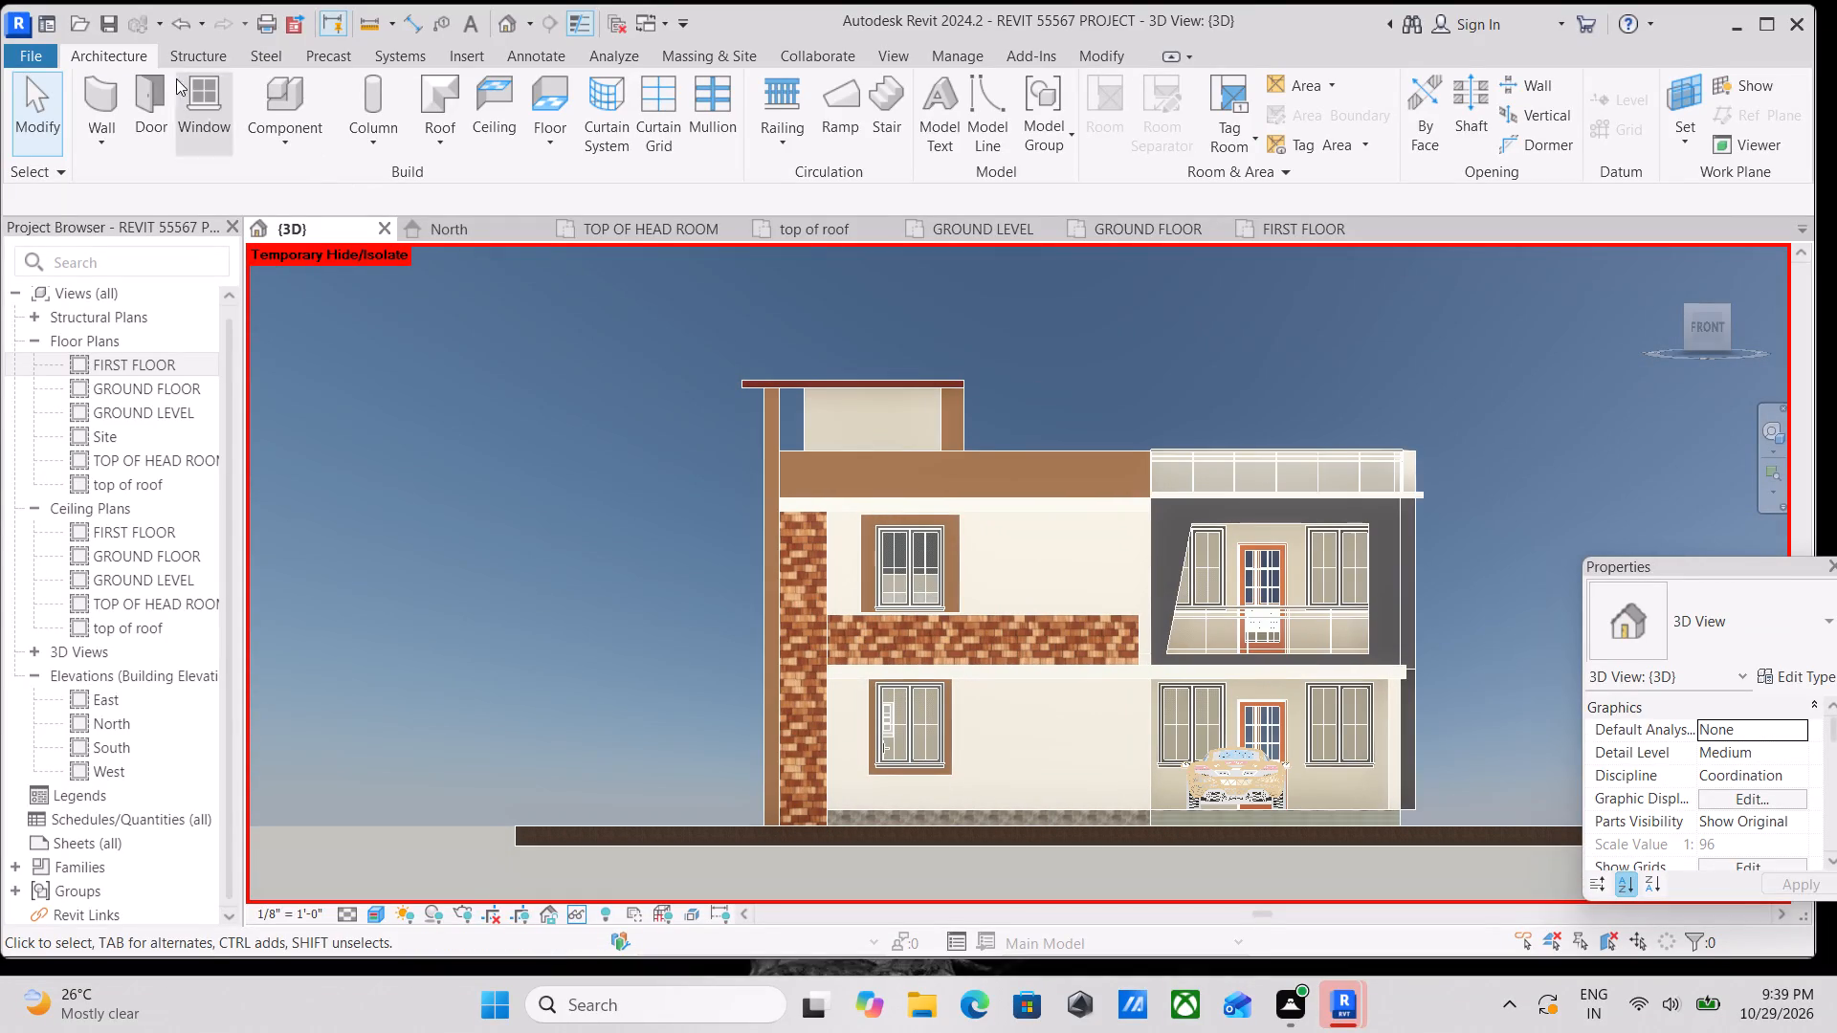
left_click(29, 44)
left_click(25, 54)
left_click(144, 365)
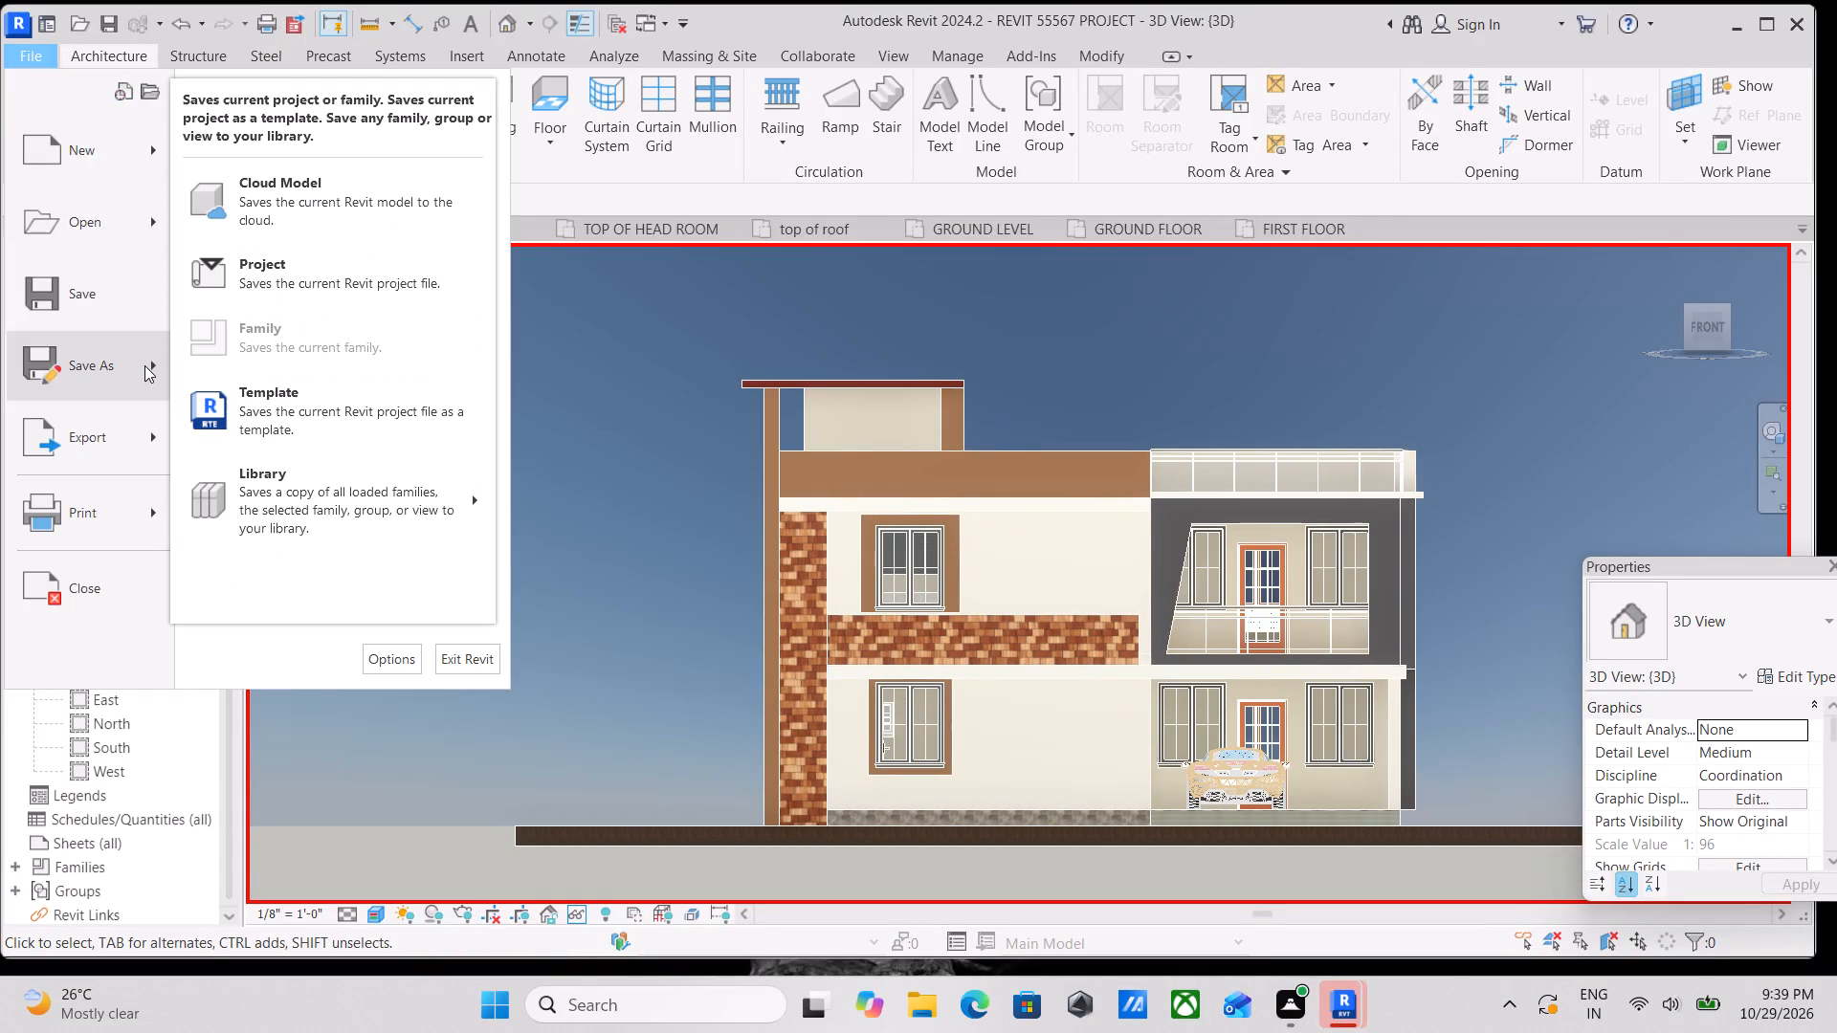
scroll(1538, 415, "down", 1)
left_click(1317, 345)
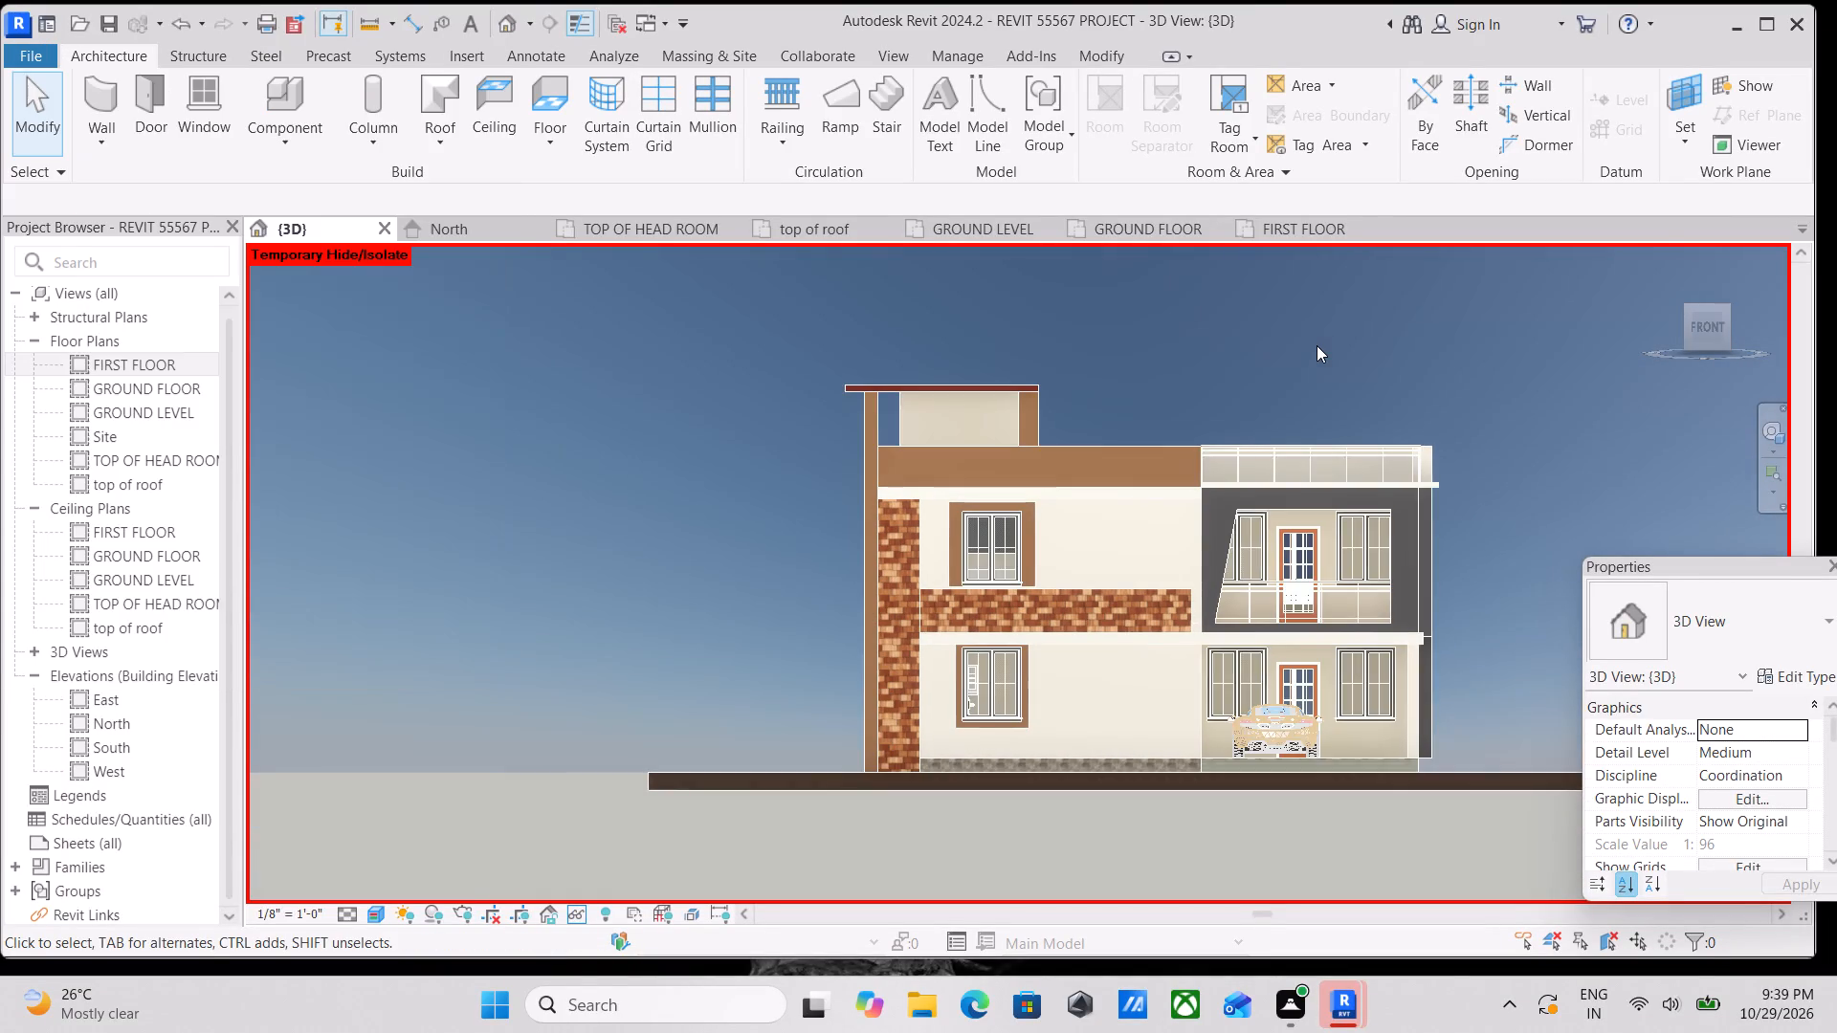
Center the whole front view of the house and capture a screen snip of it with the surrounding sky and ground.
middle_click_drag(1285, 408, 1220, 441)
key("shift+super+s")
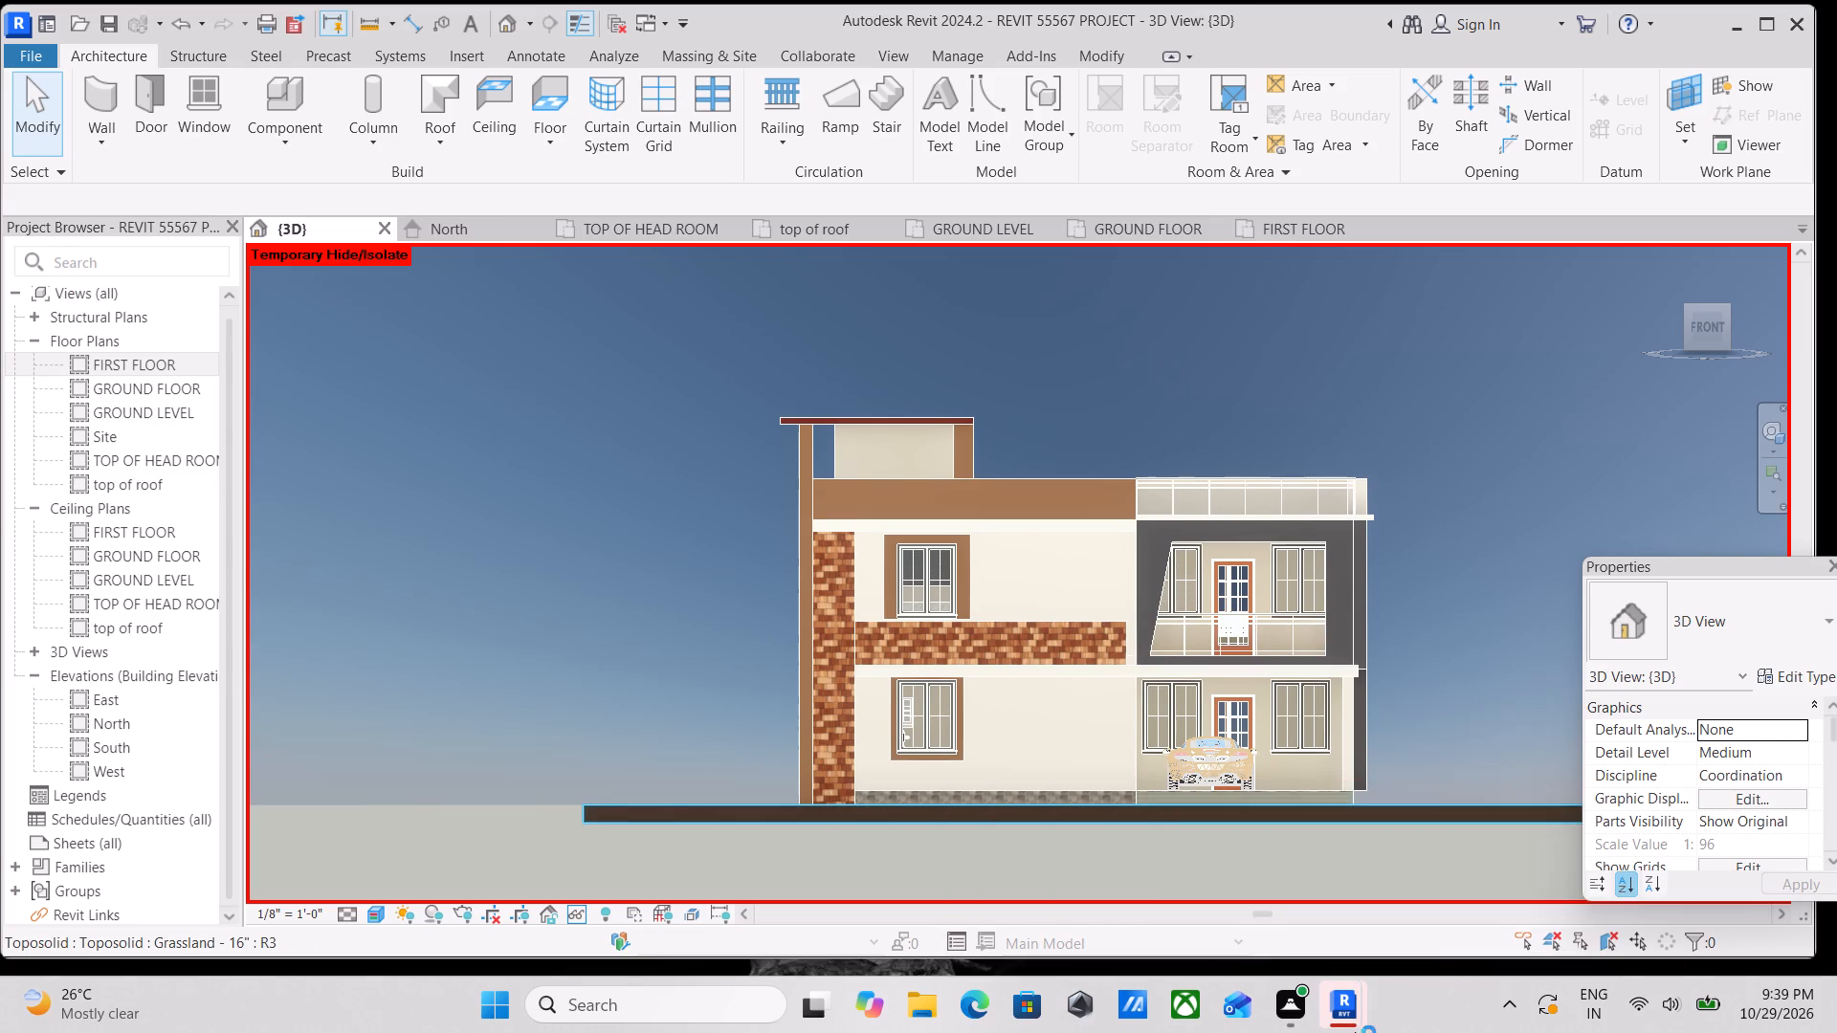
left_click_drag(586, 302, 715, 462)
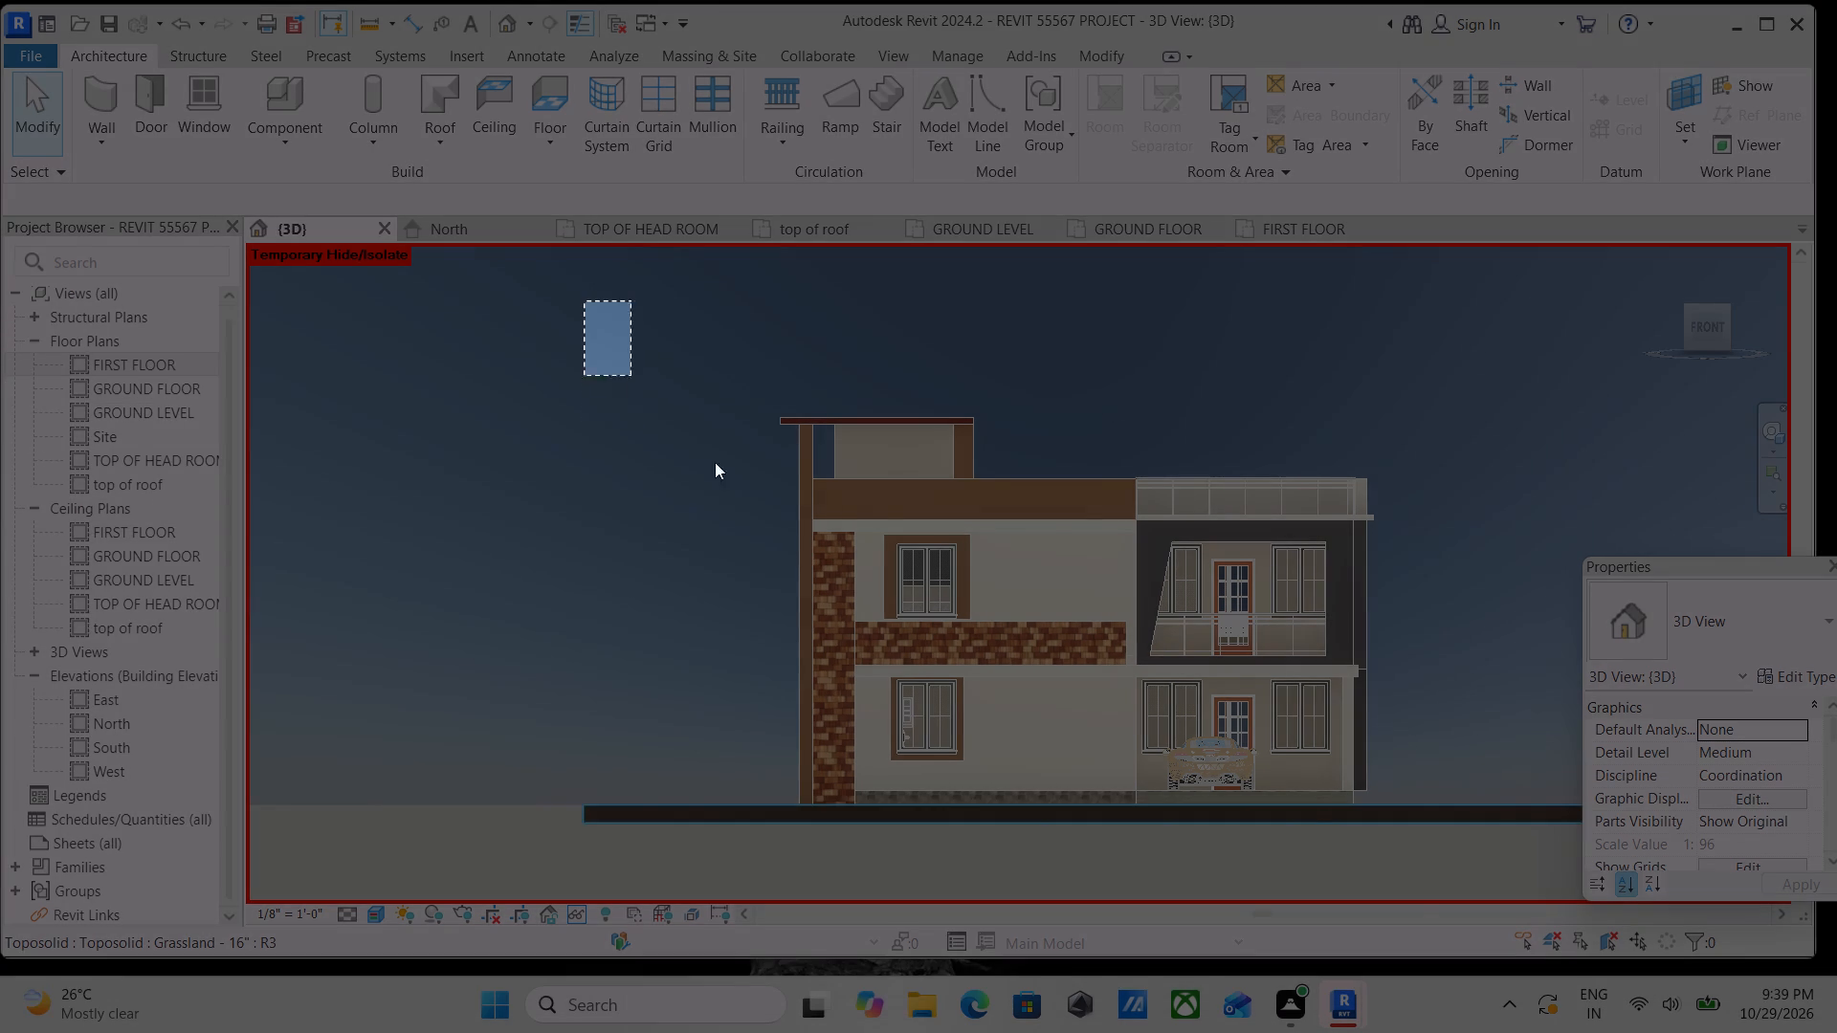
left_click_drag(715, 462, 1486, 872)
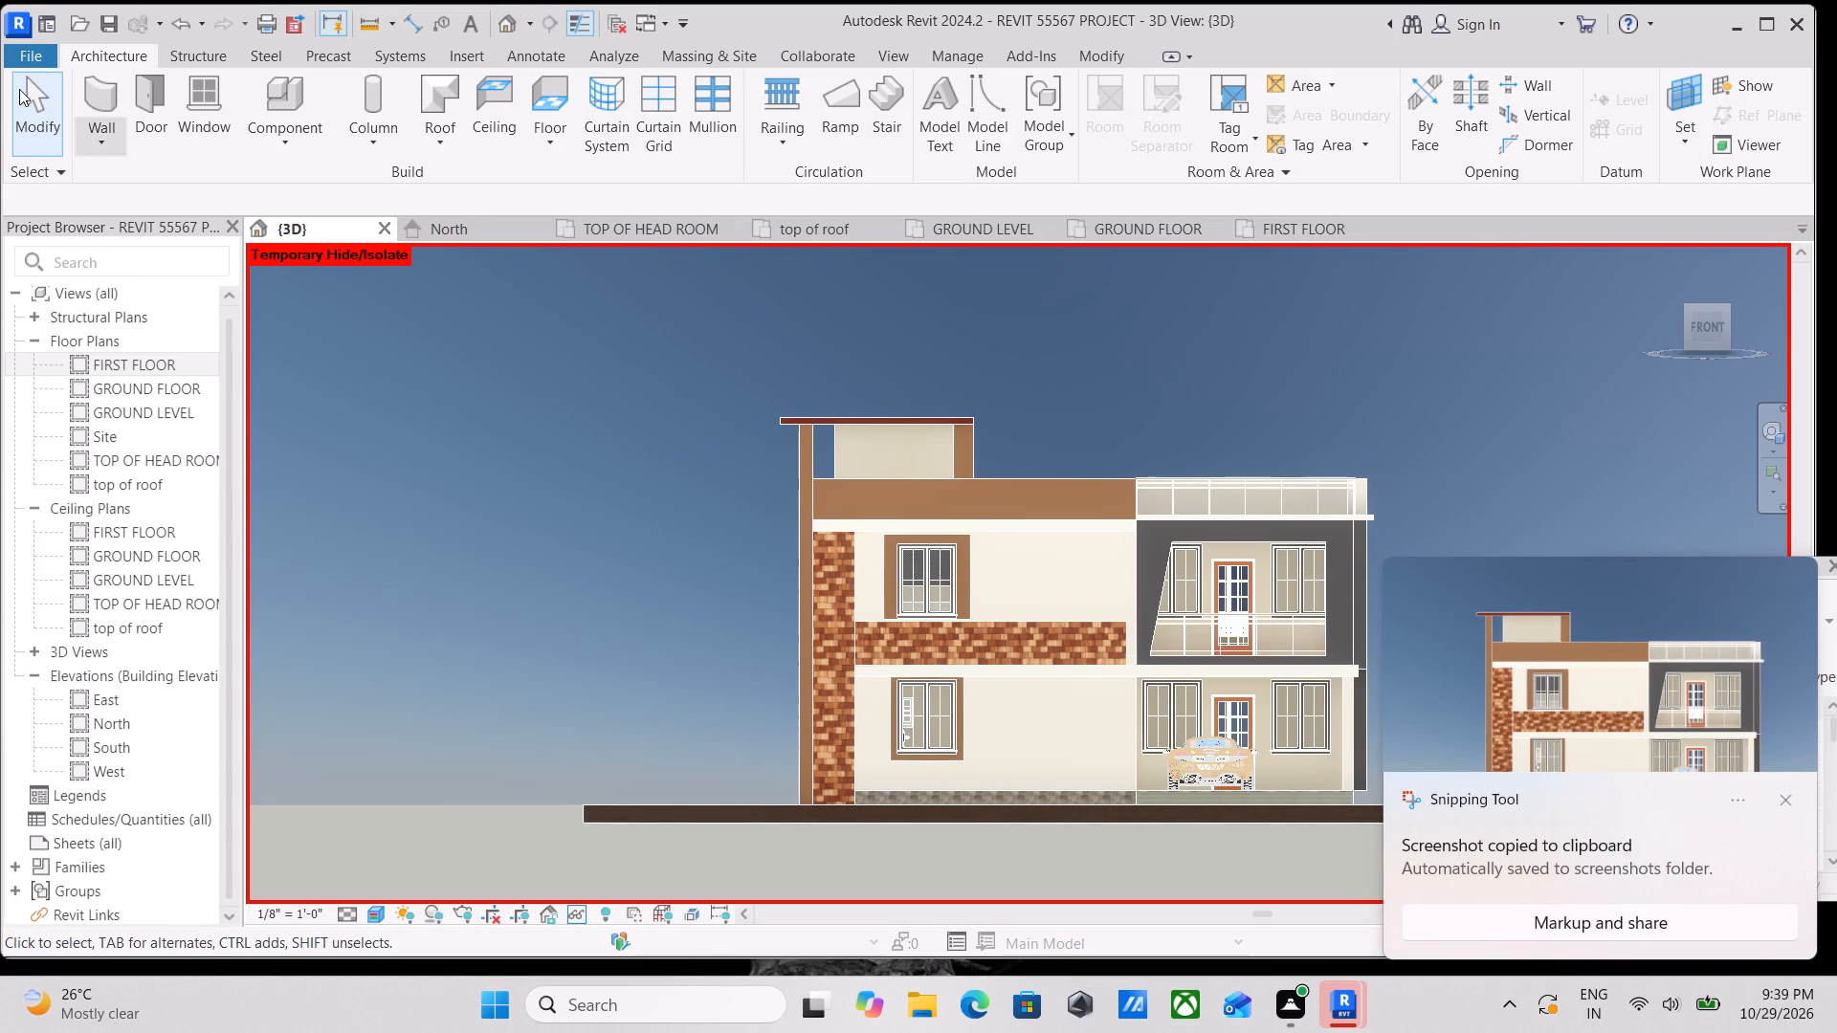
Save the model as a project file named REVIT 55567 PROJECT.rvt on the Desktop.
left_click(13, 44)
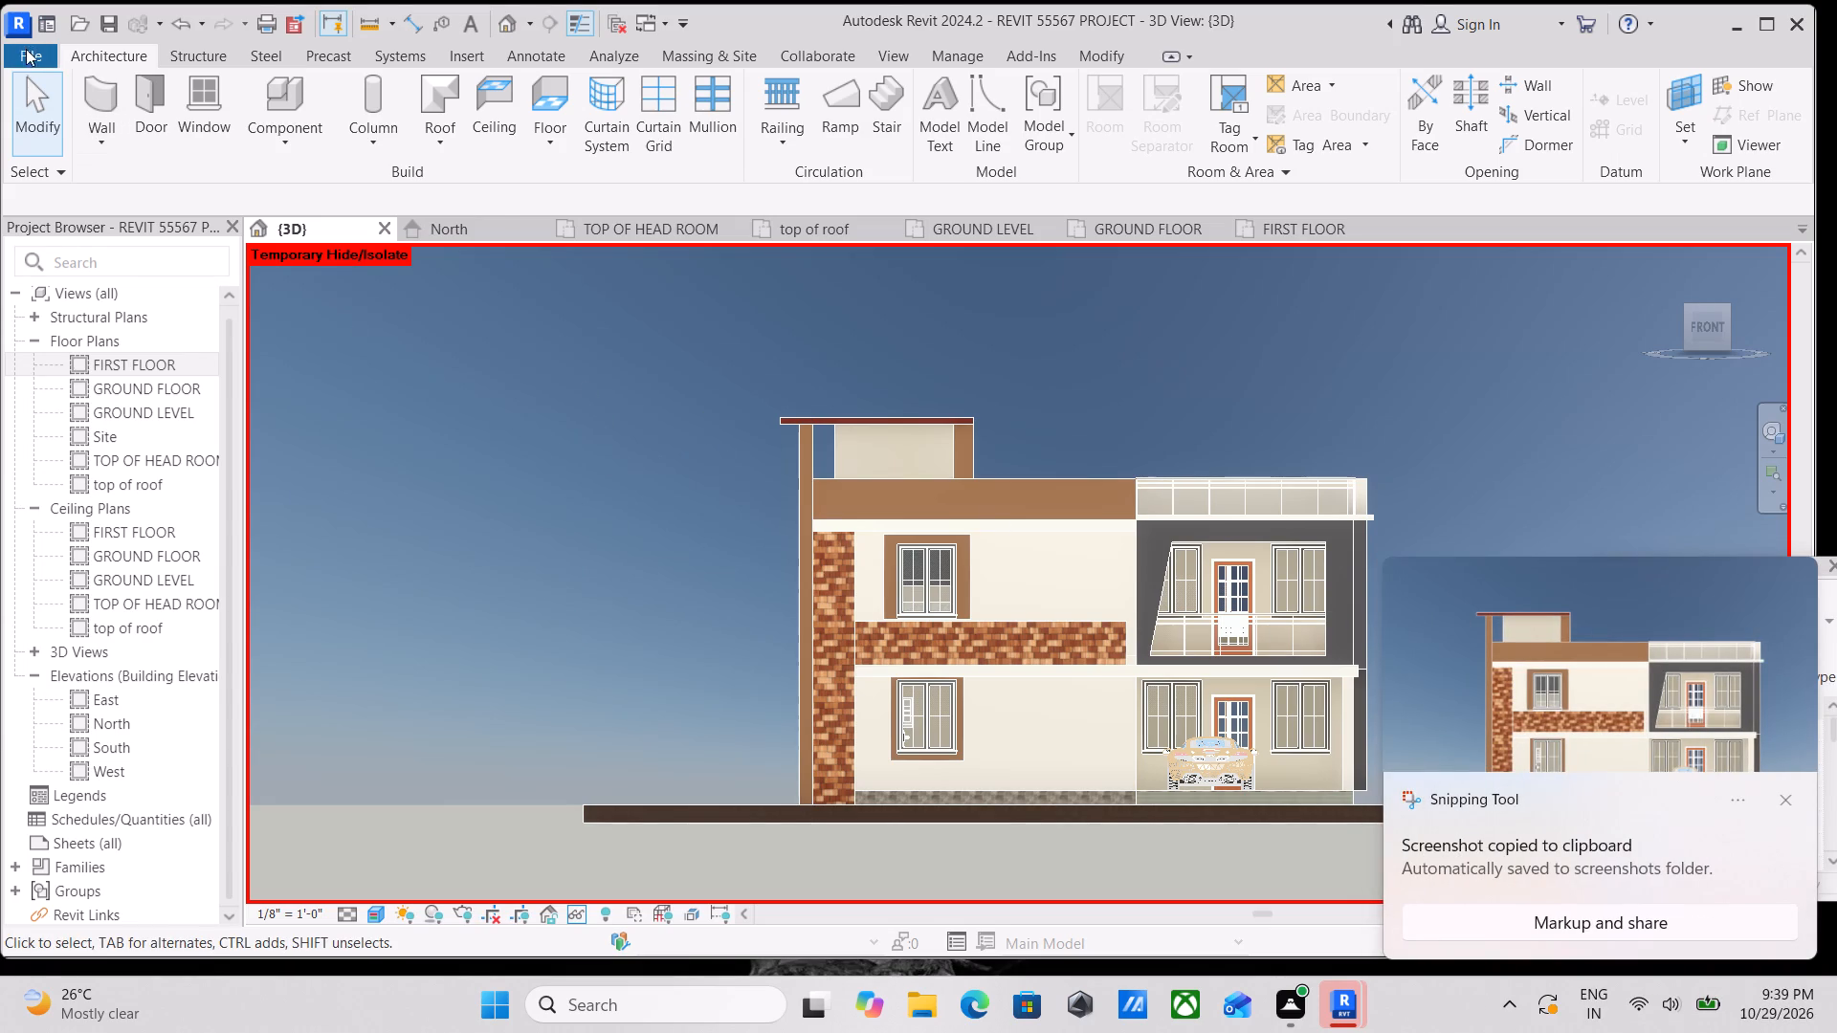
left_click(27, 48)
left_click(151, 364)
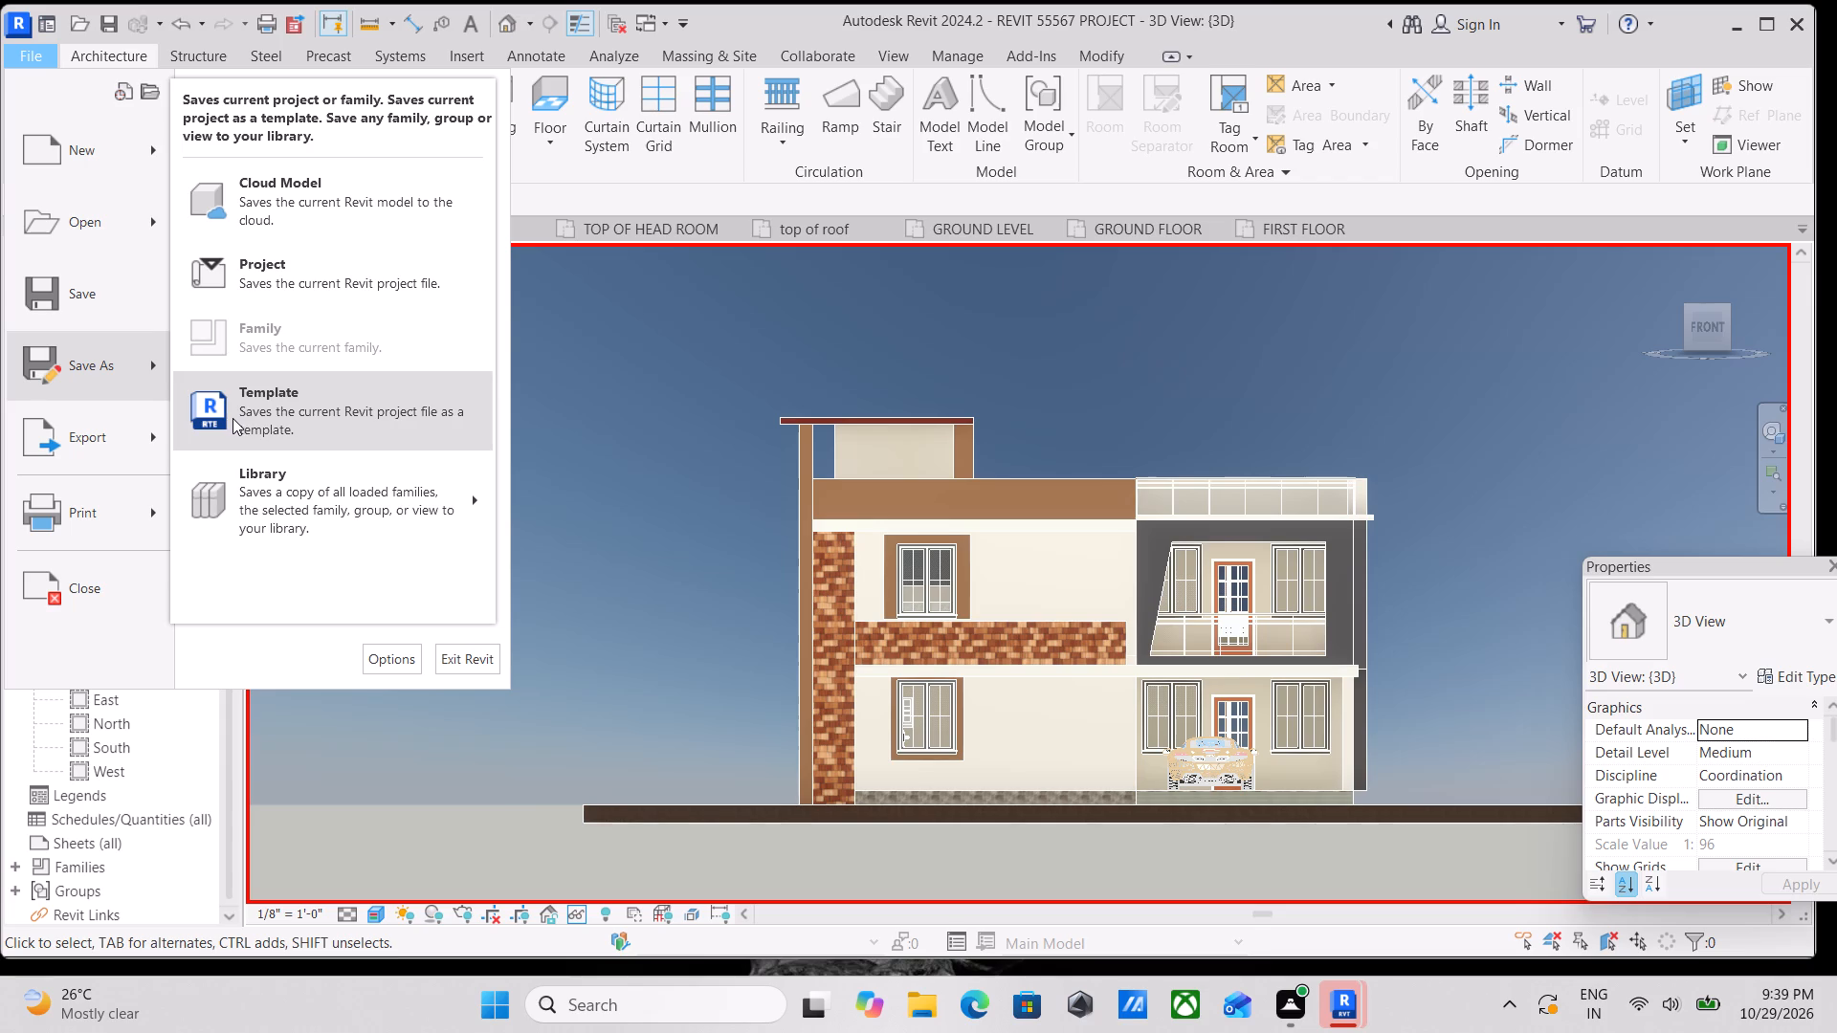
left_click(310, 278)
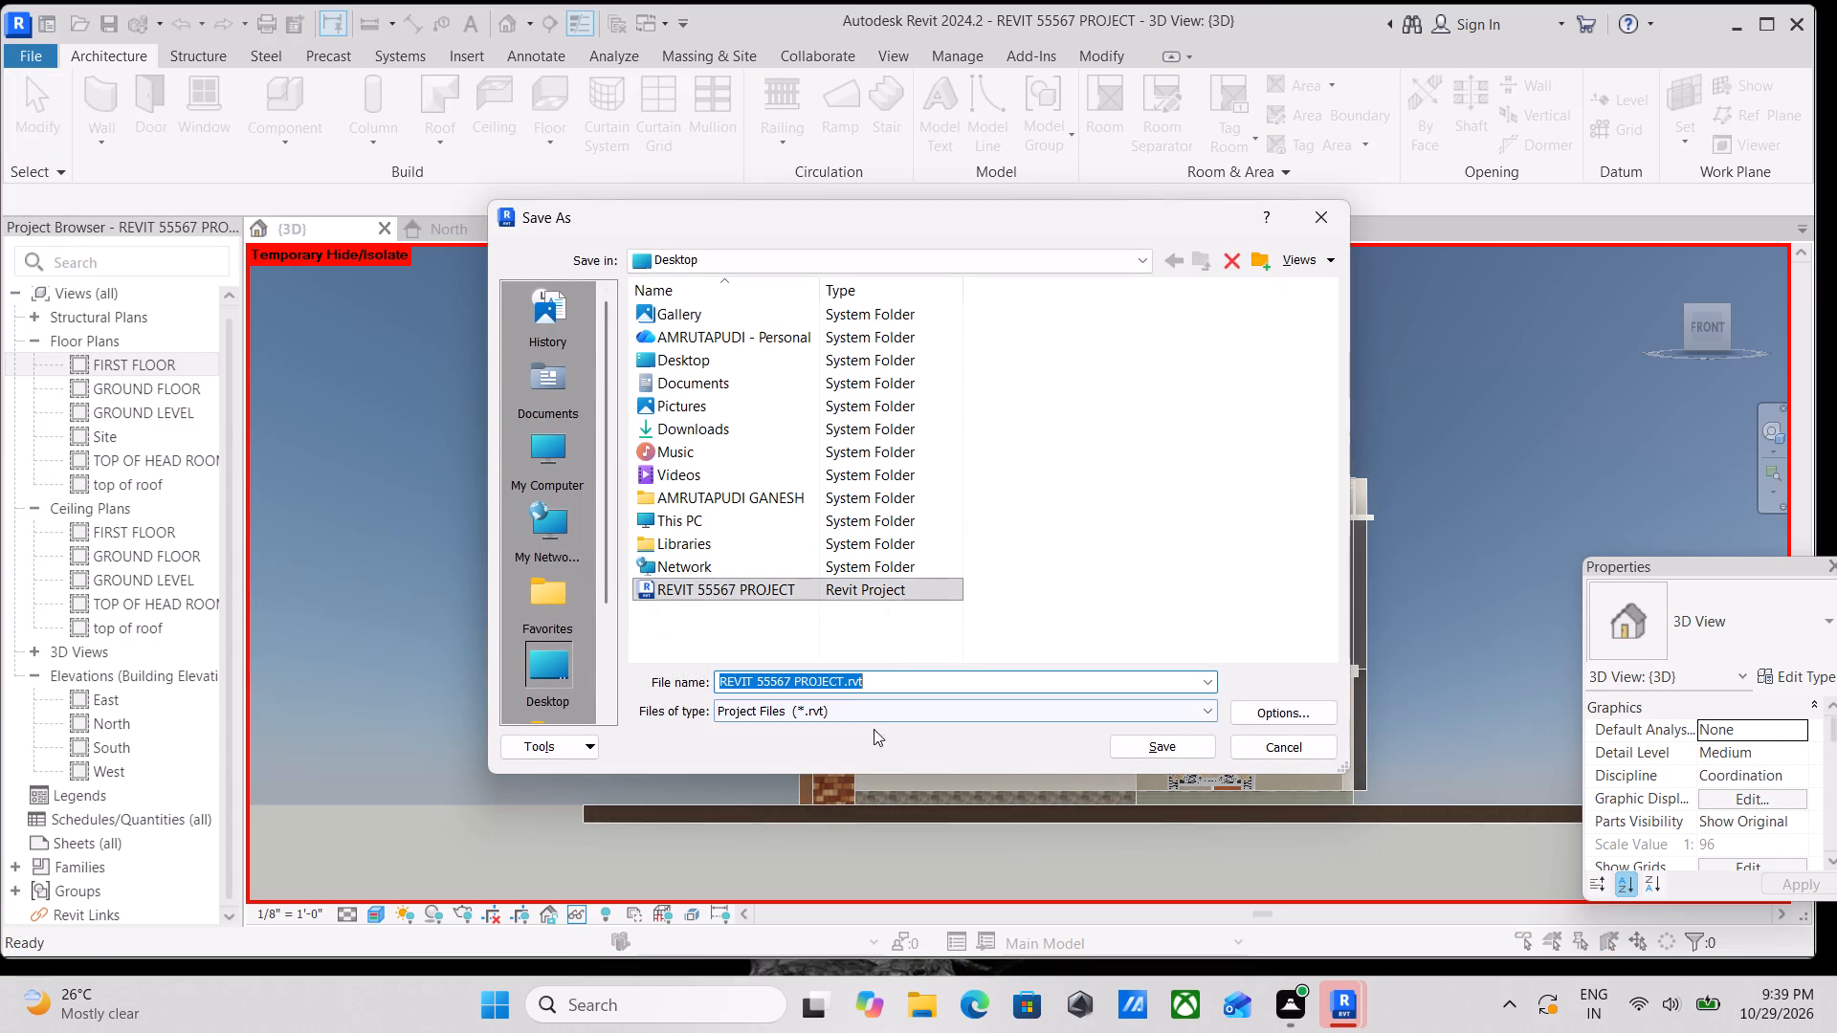
left_click(1161, 741)
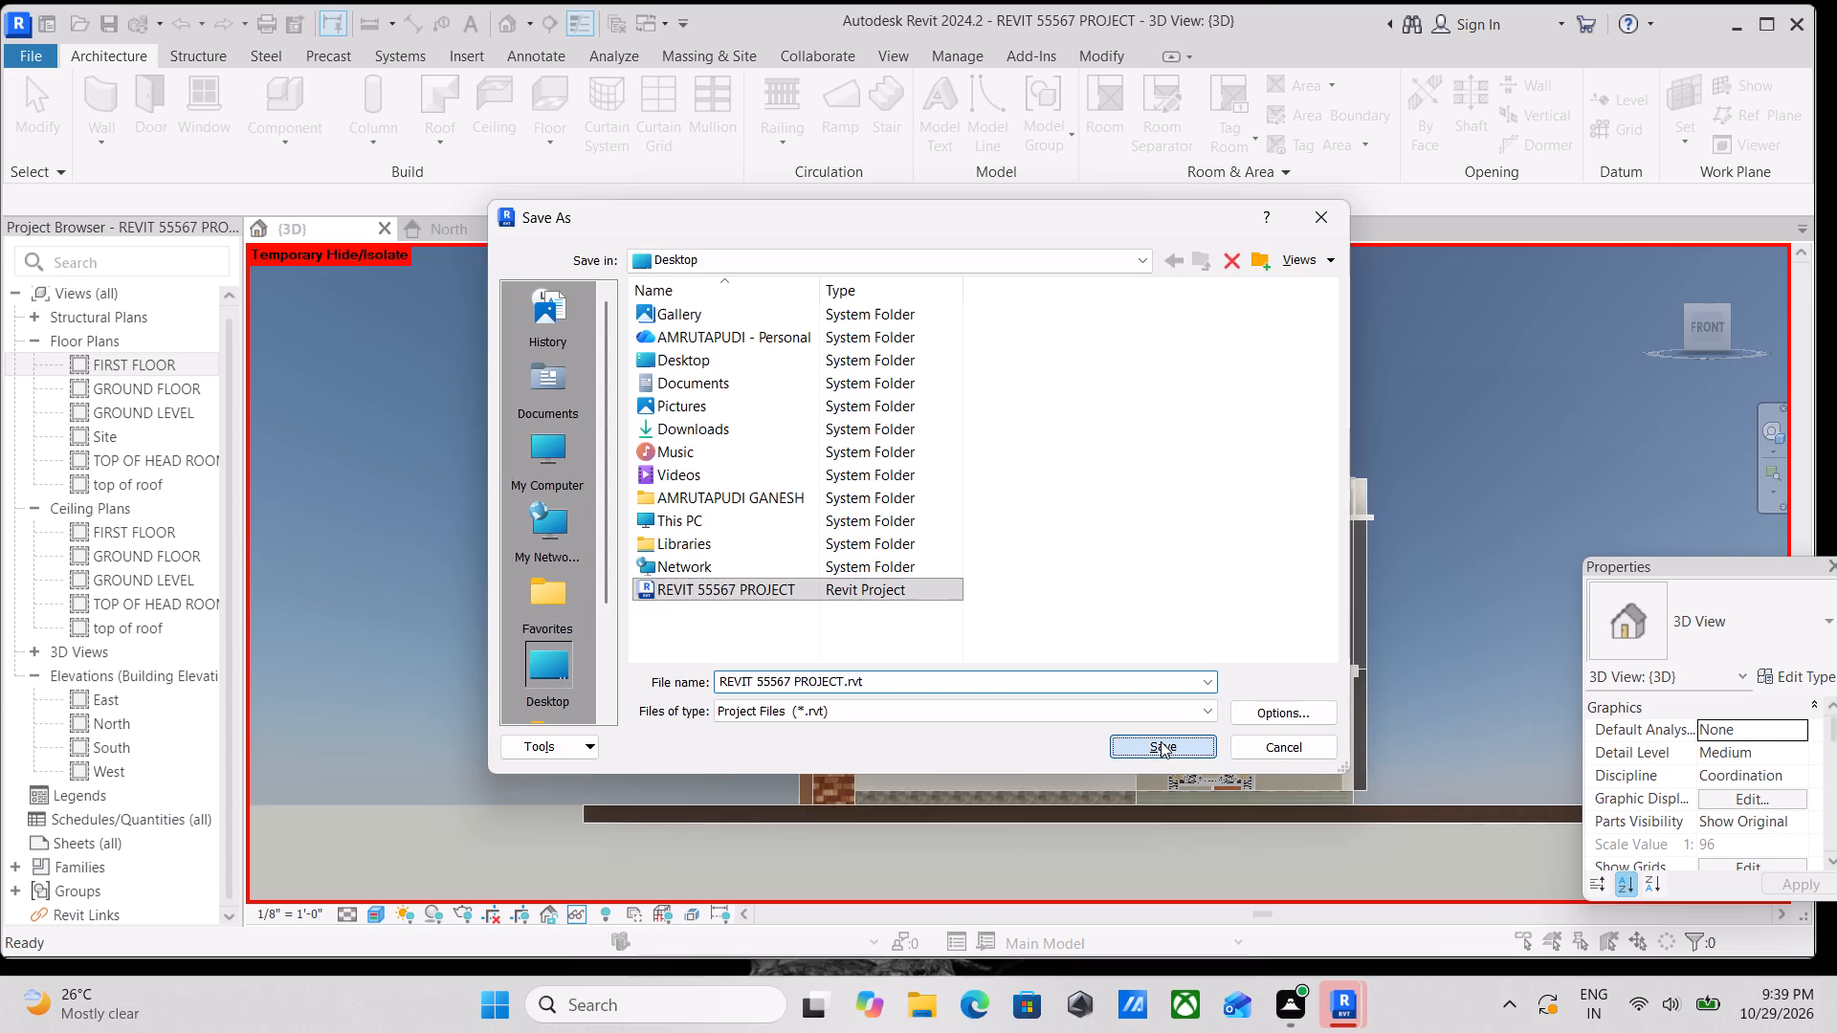